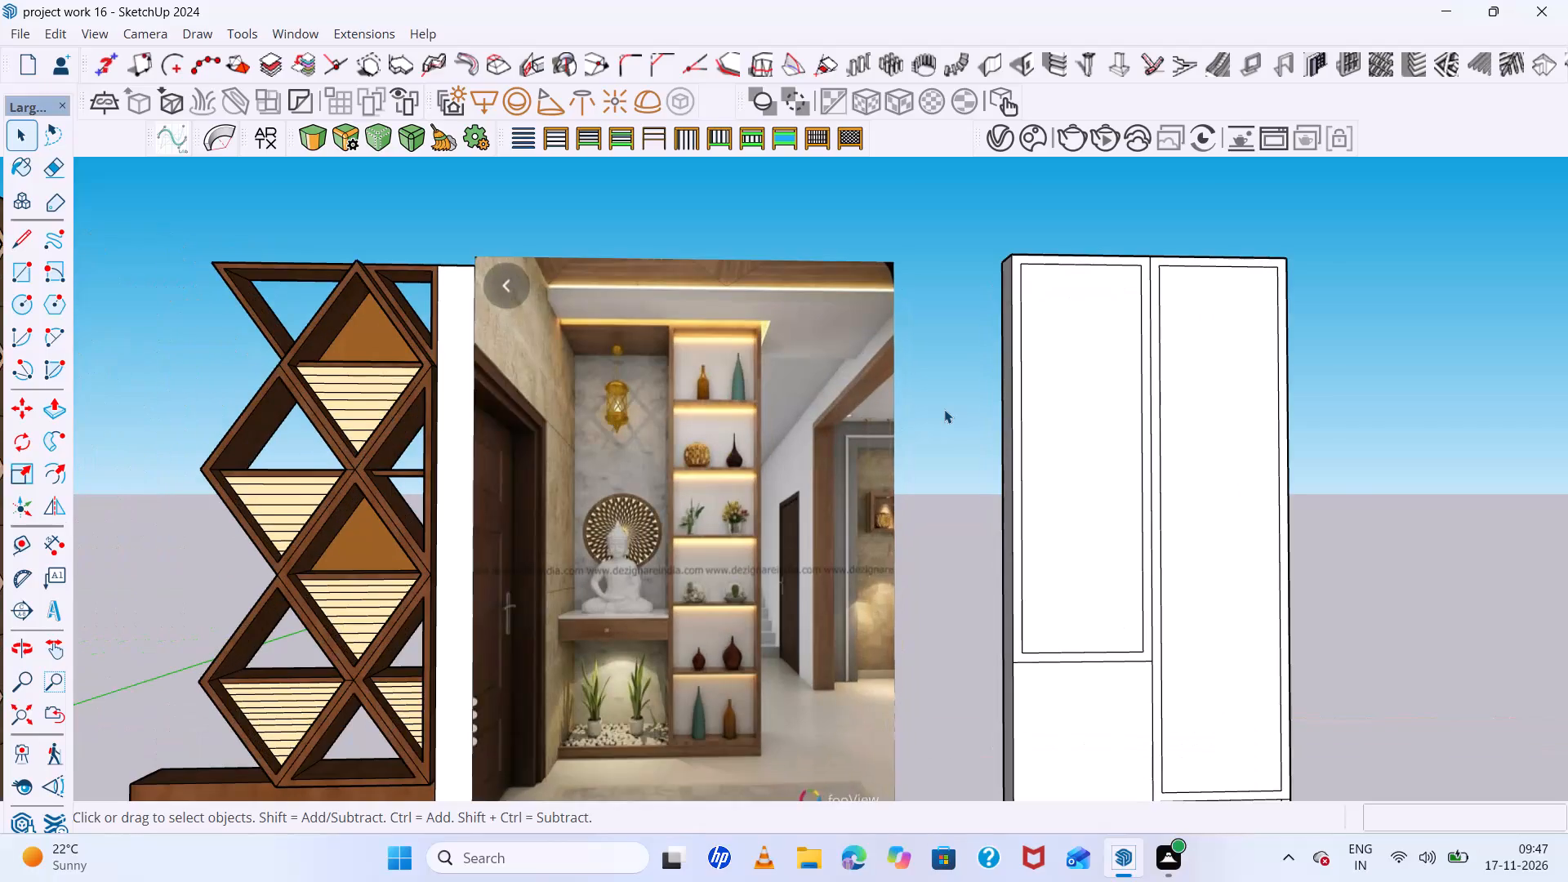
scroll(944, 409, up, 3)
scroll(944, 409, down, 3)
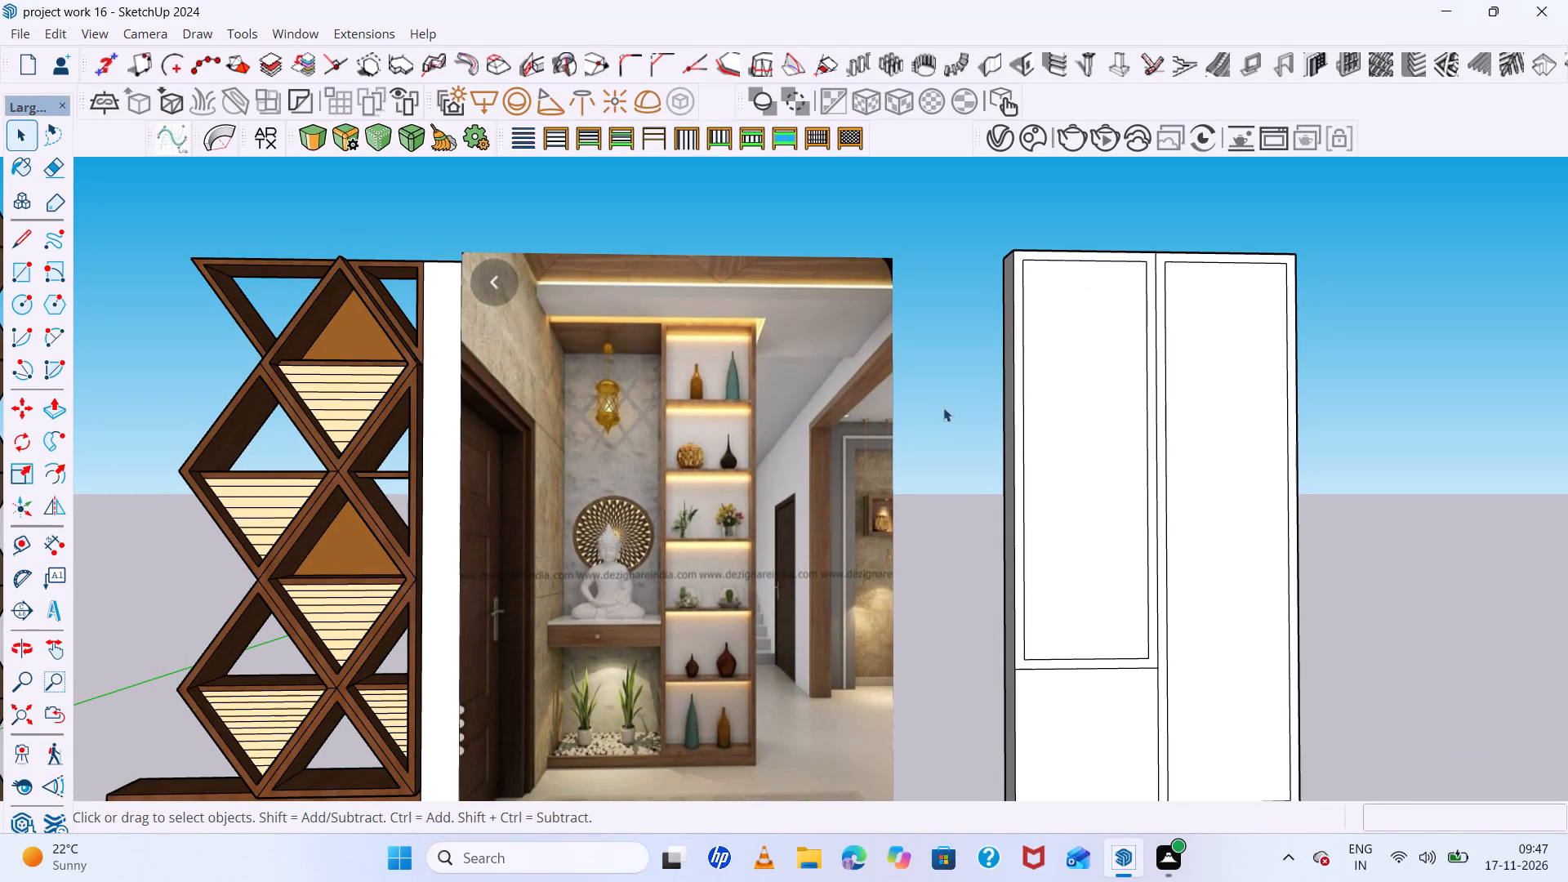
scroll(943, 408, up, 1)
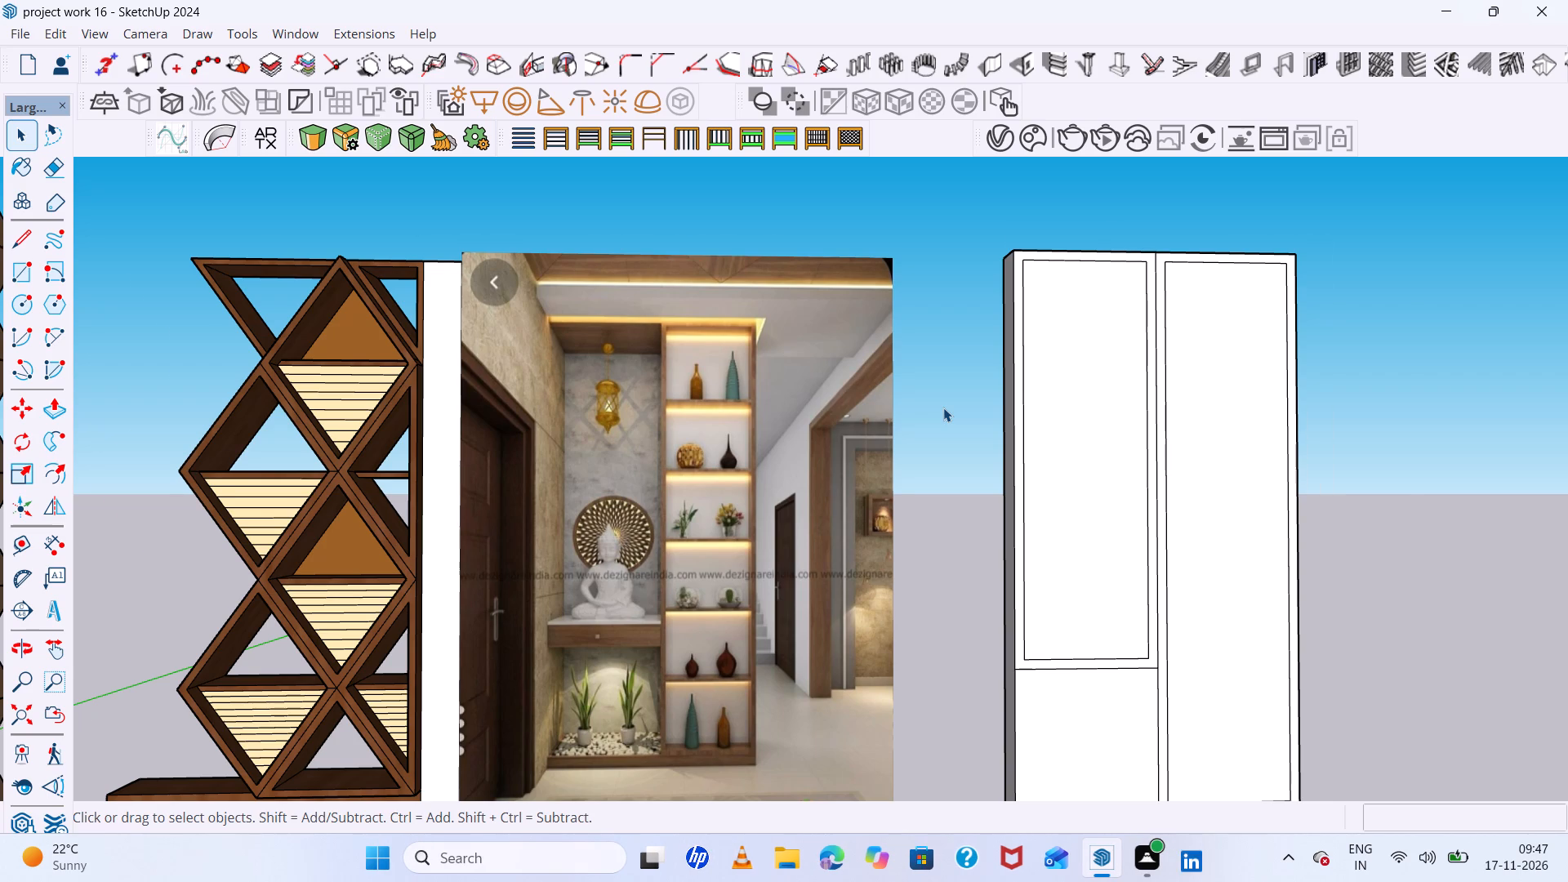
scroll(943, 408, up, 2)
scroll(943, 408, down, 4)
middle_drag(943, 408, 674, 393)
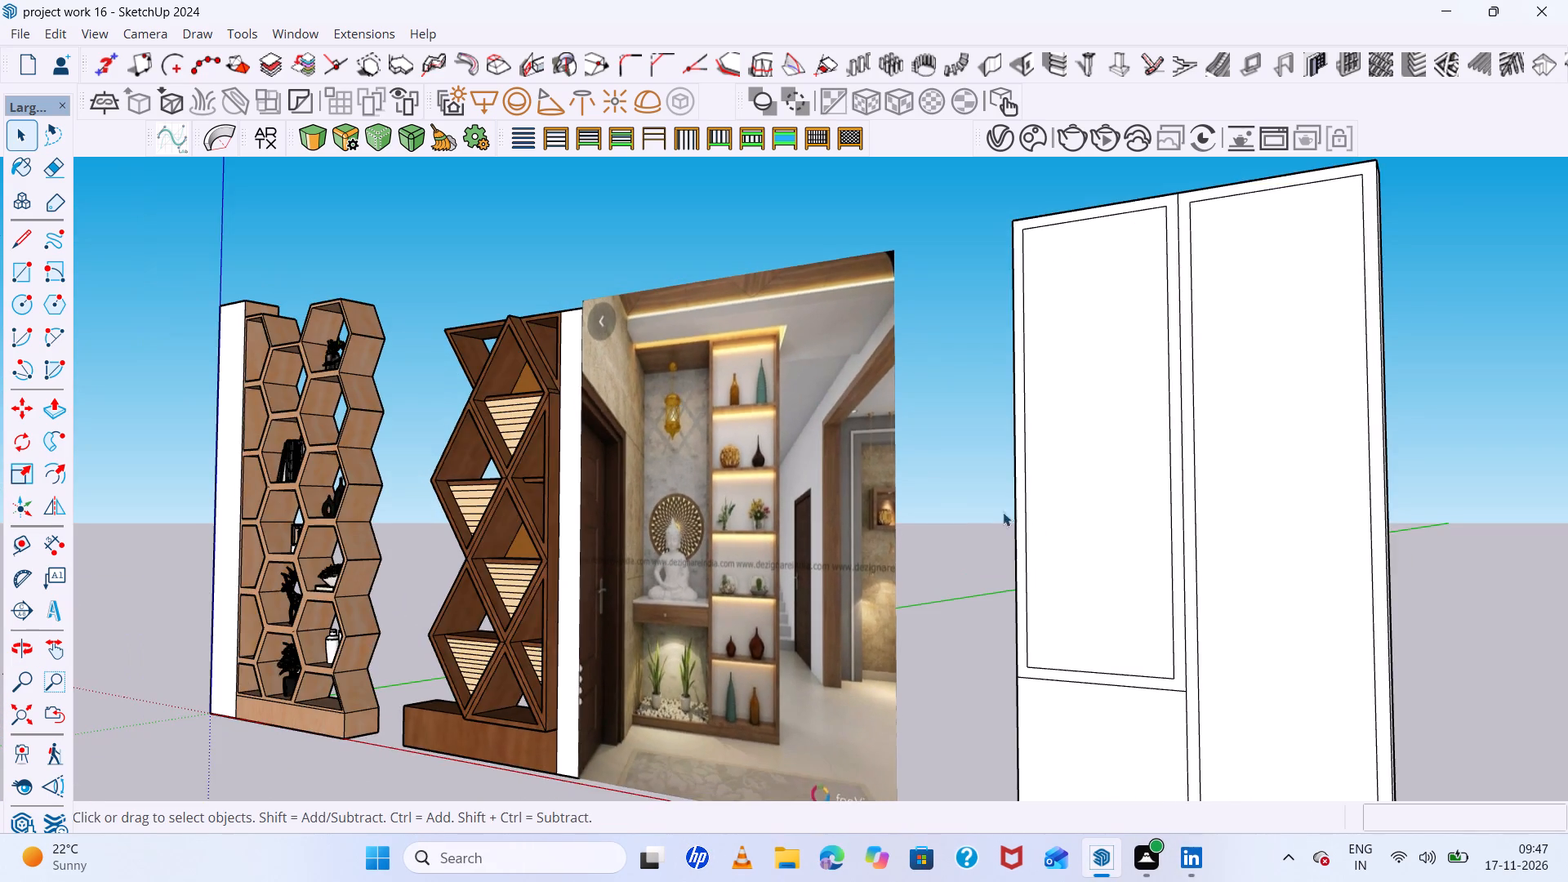
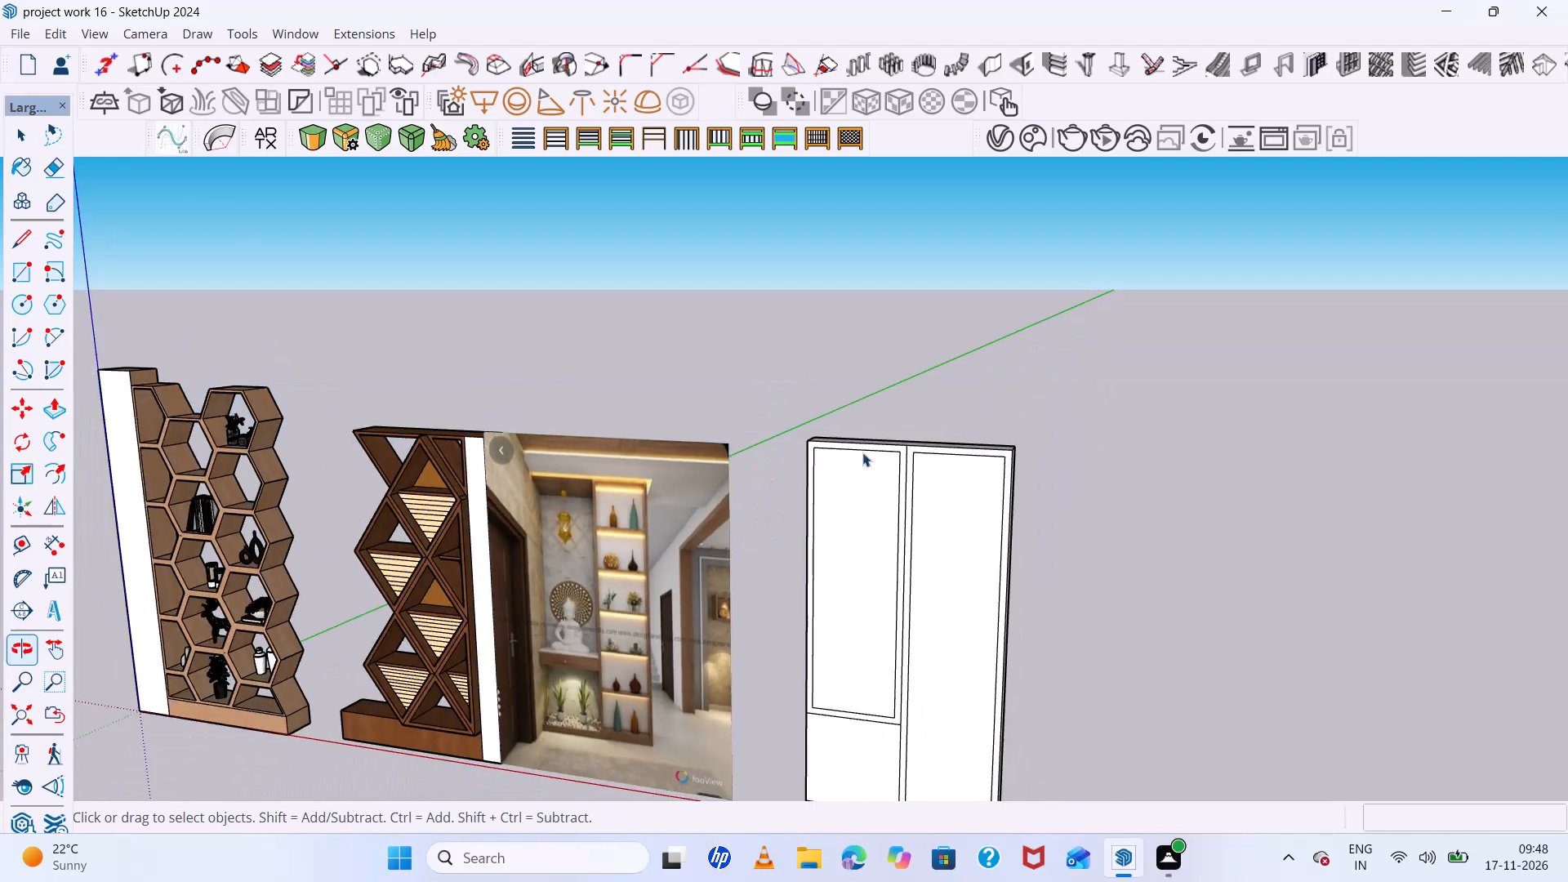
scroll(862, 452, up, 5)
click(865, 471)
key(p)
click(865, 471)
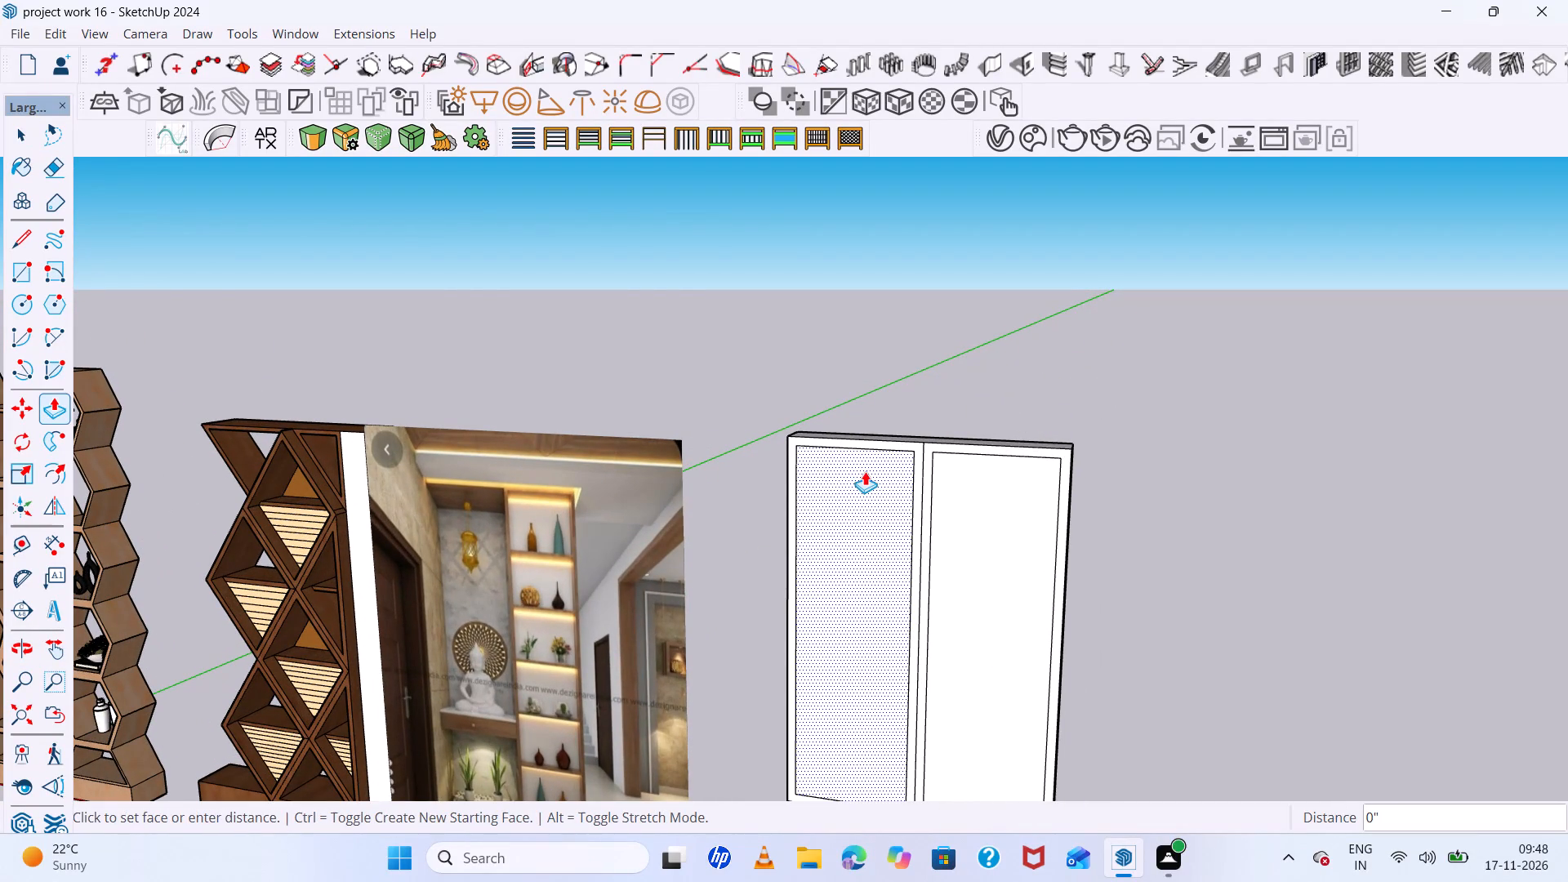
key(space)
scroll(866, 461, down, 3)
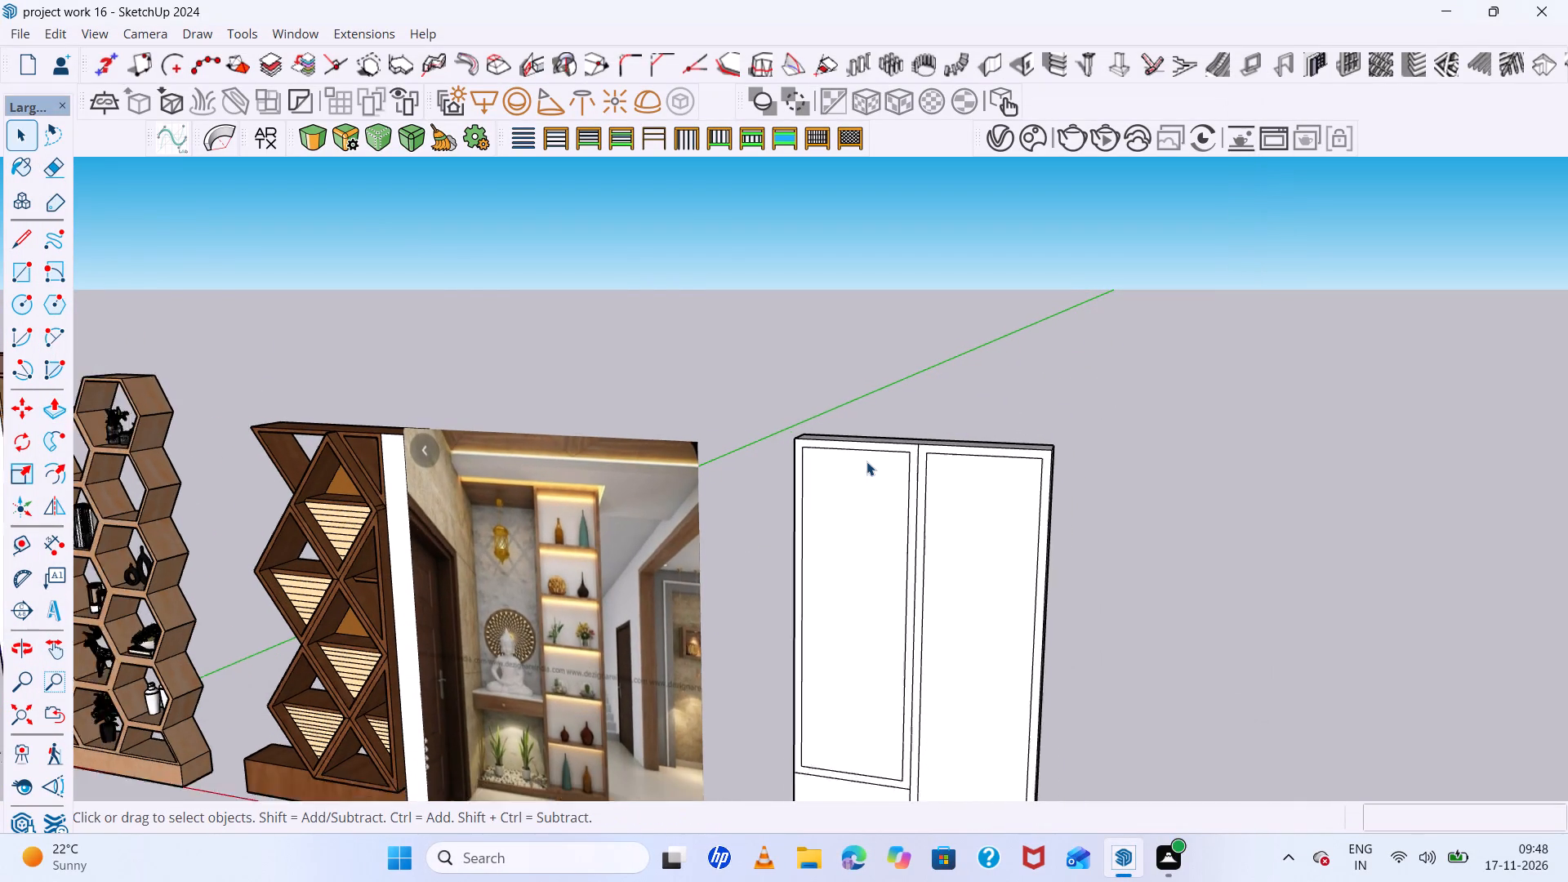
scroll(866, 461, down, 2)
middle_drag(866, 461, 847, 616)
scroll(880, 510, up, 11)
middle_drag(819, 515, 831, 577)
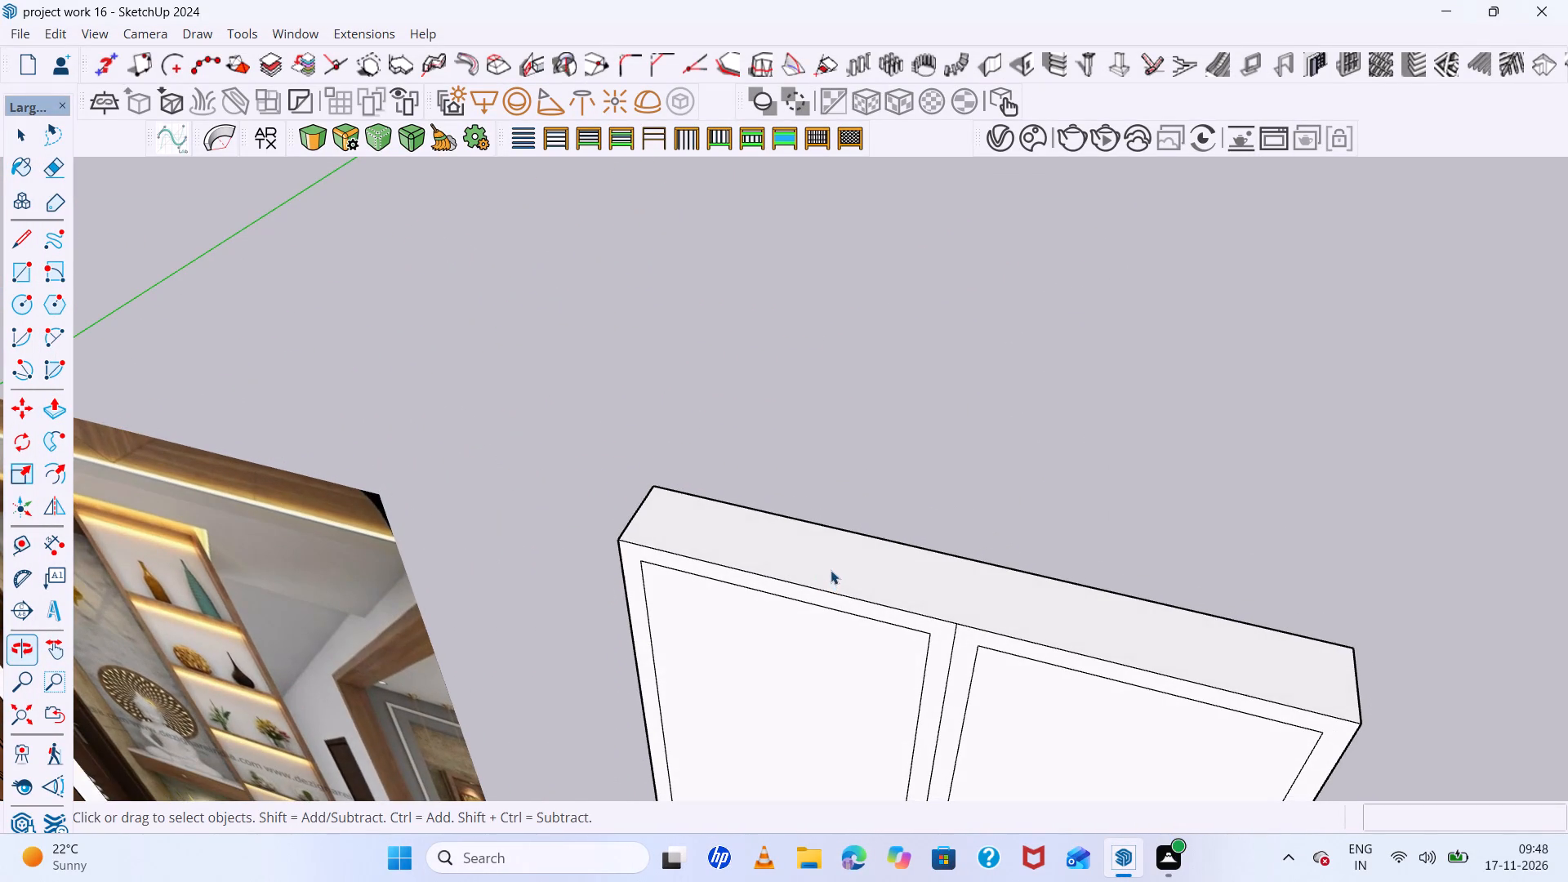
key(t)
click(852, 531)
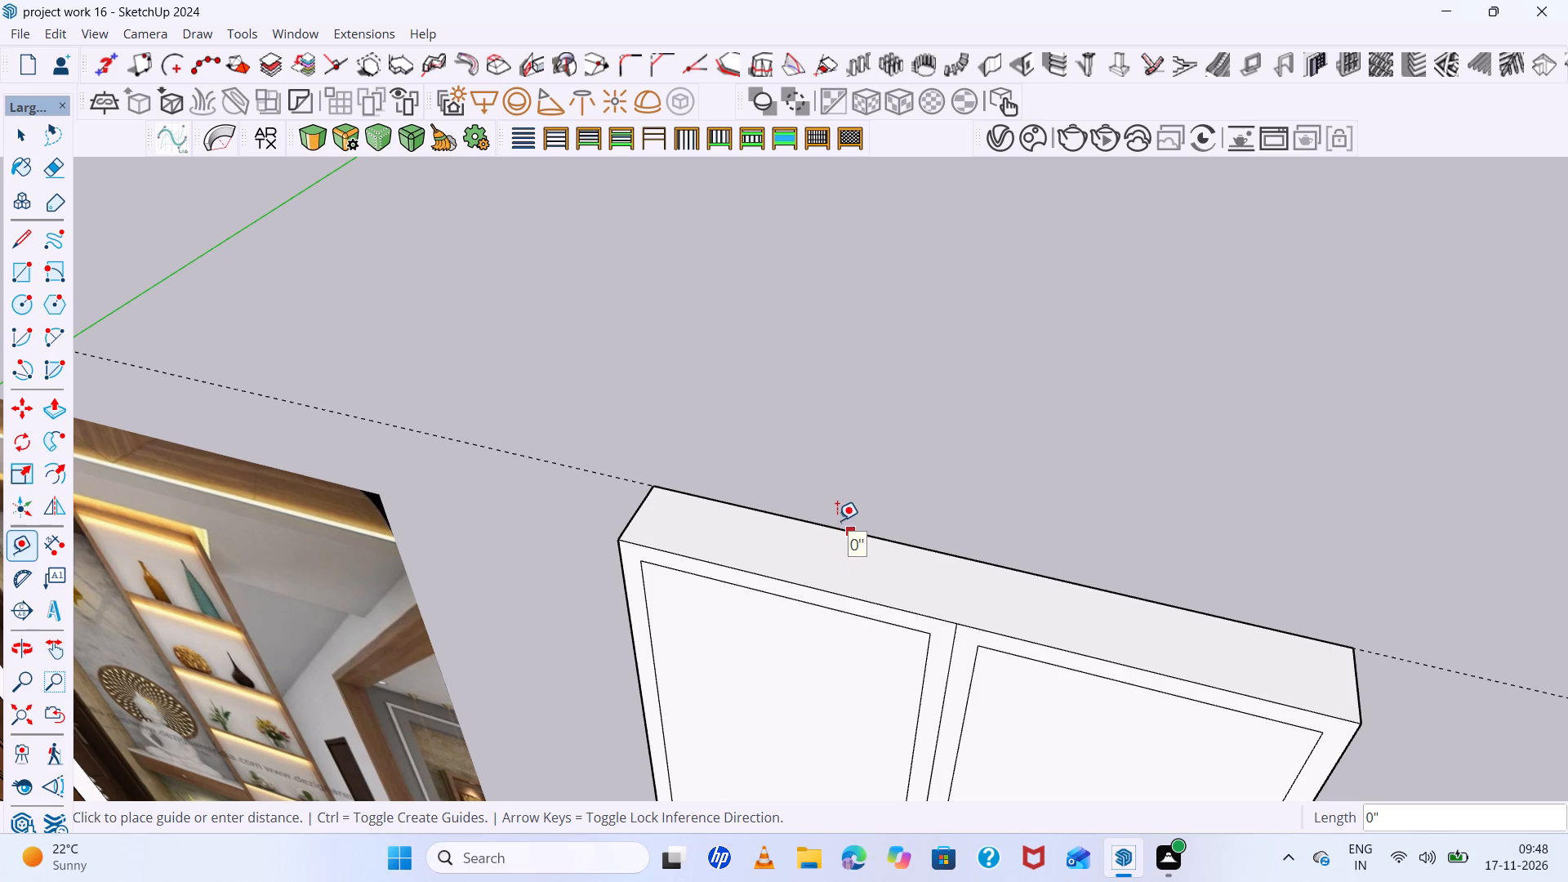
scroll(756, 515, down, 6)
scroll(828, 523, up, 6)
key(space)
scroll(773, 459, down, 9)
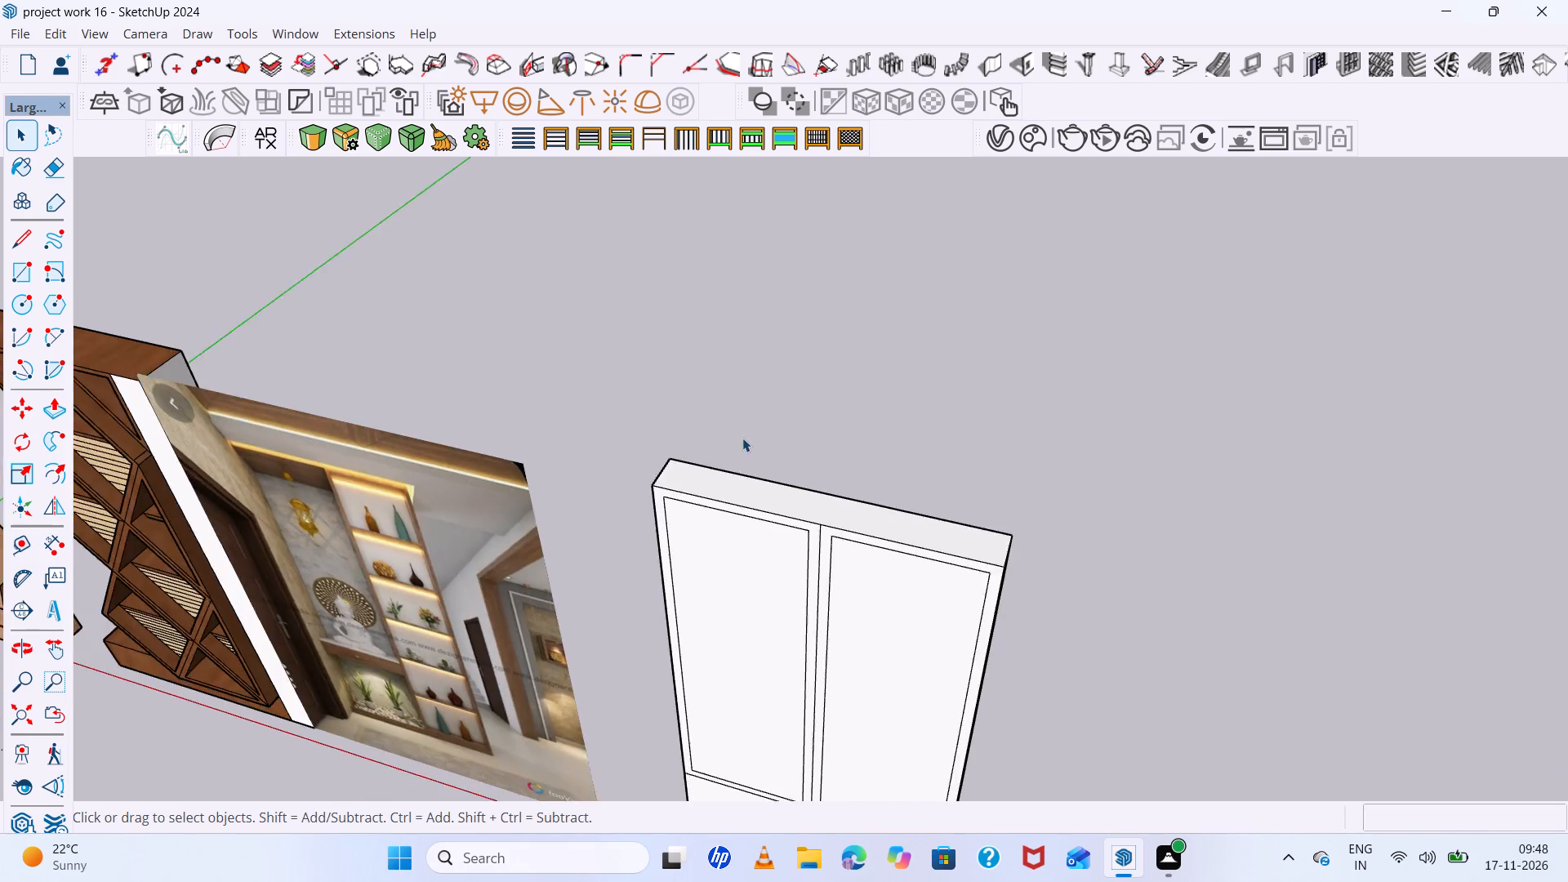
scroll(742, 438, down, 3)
Check the depth of the white cabinet's top at its left end with the Dimension tool.
middle_drag(904, 568, 494, 566)
middle_drag(494, 566, 768, 659)
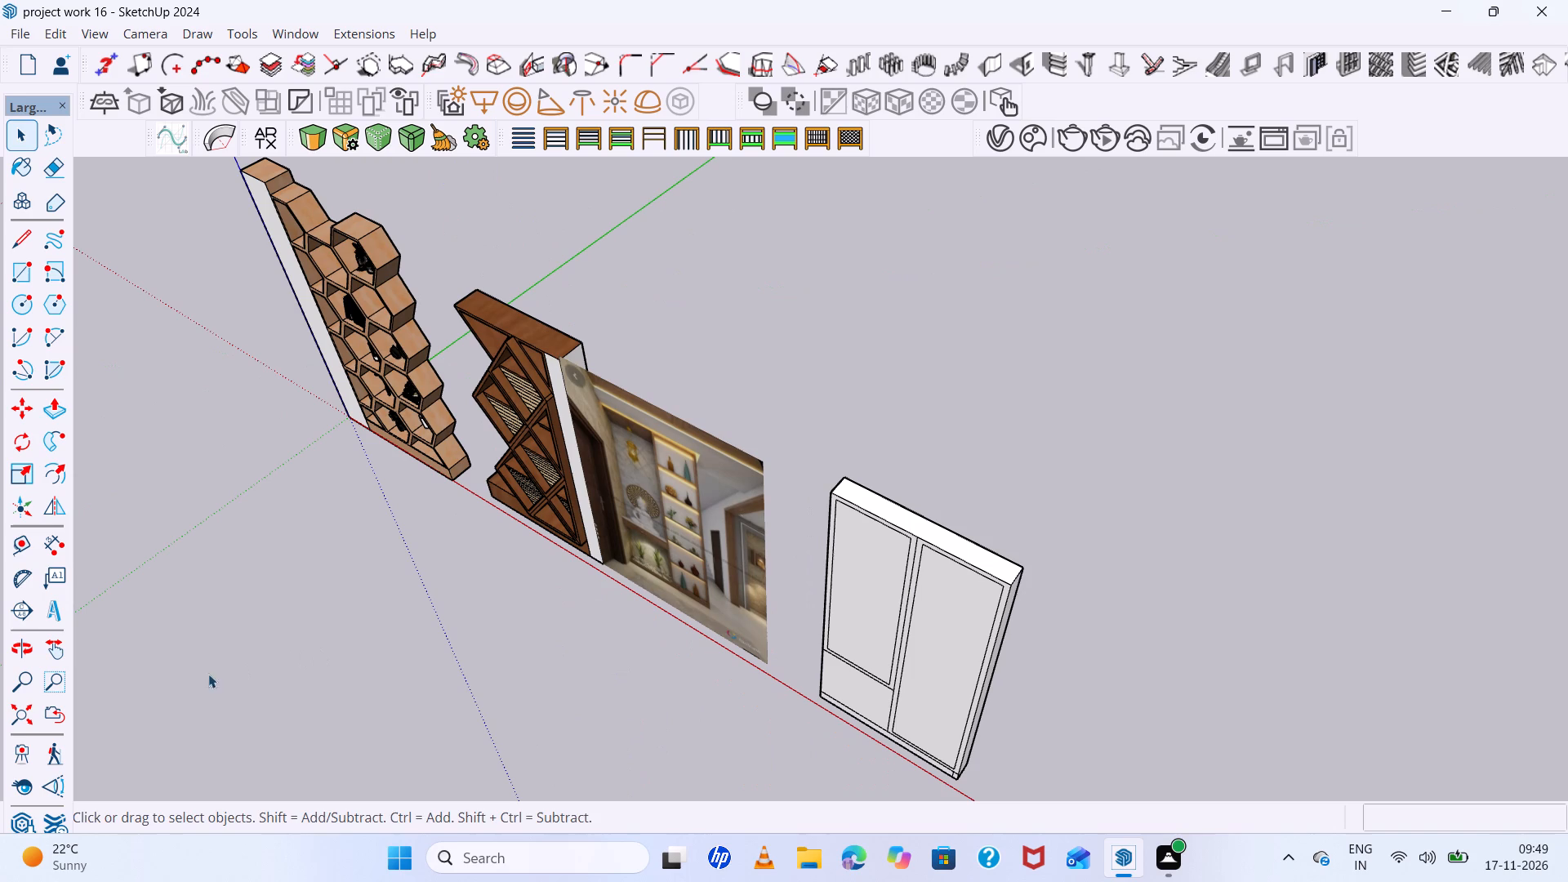
click(59, 537)
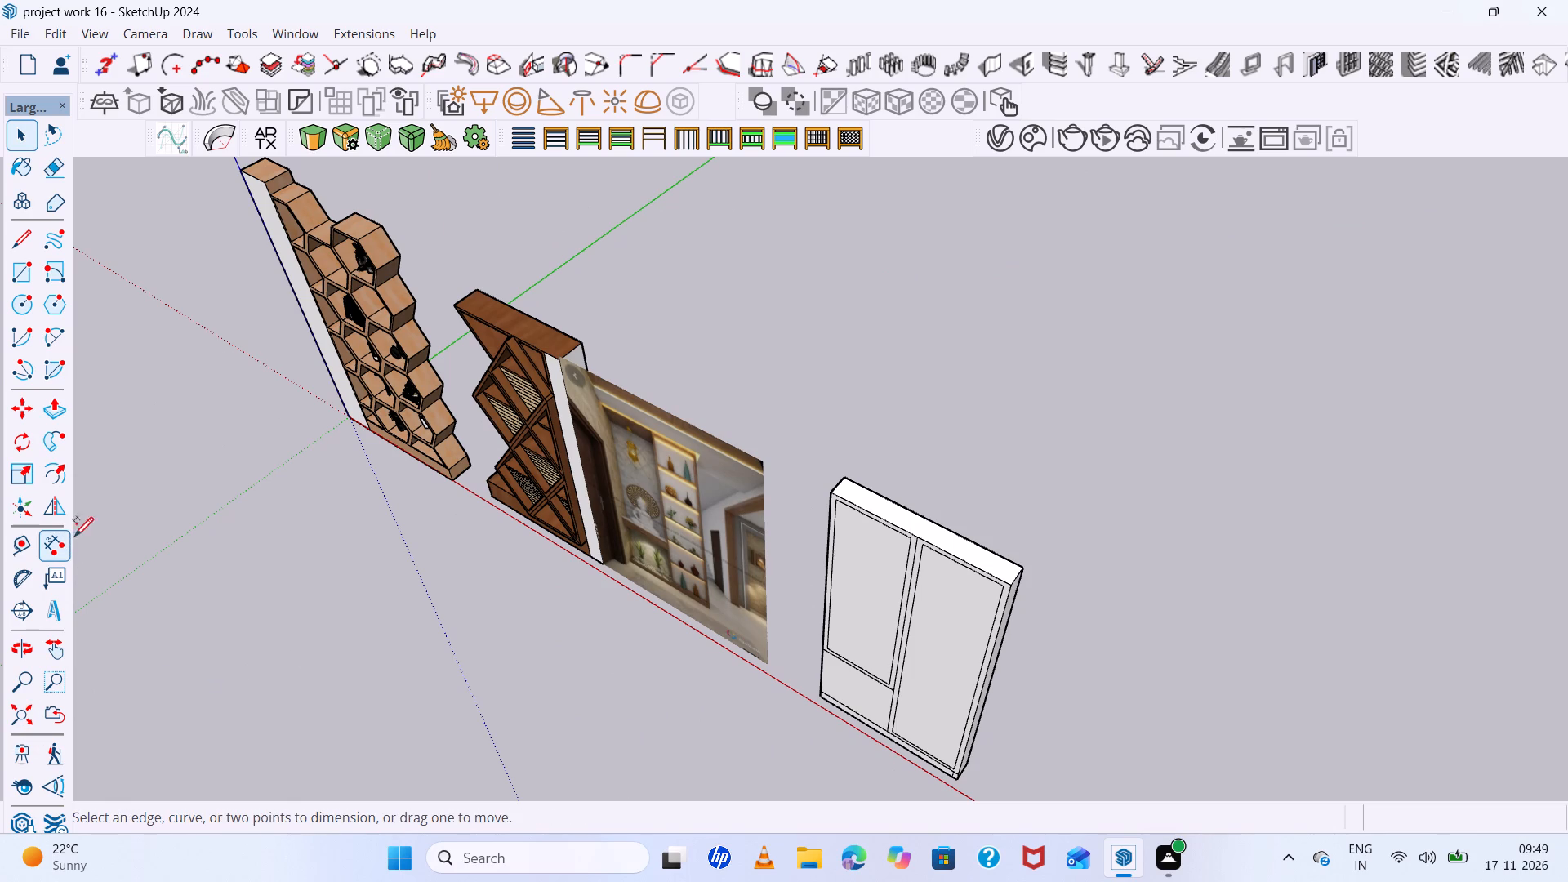
scroll(864, 472, up, 20)
scroll(864, 472, up, 2)
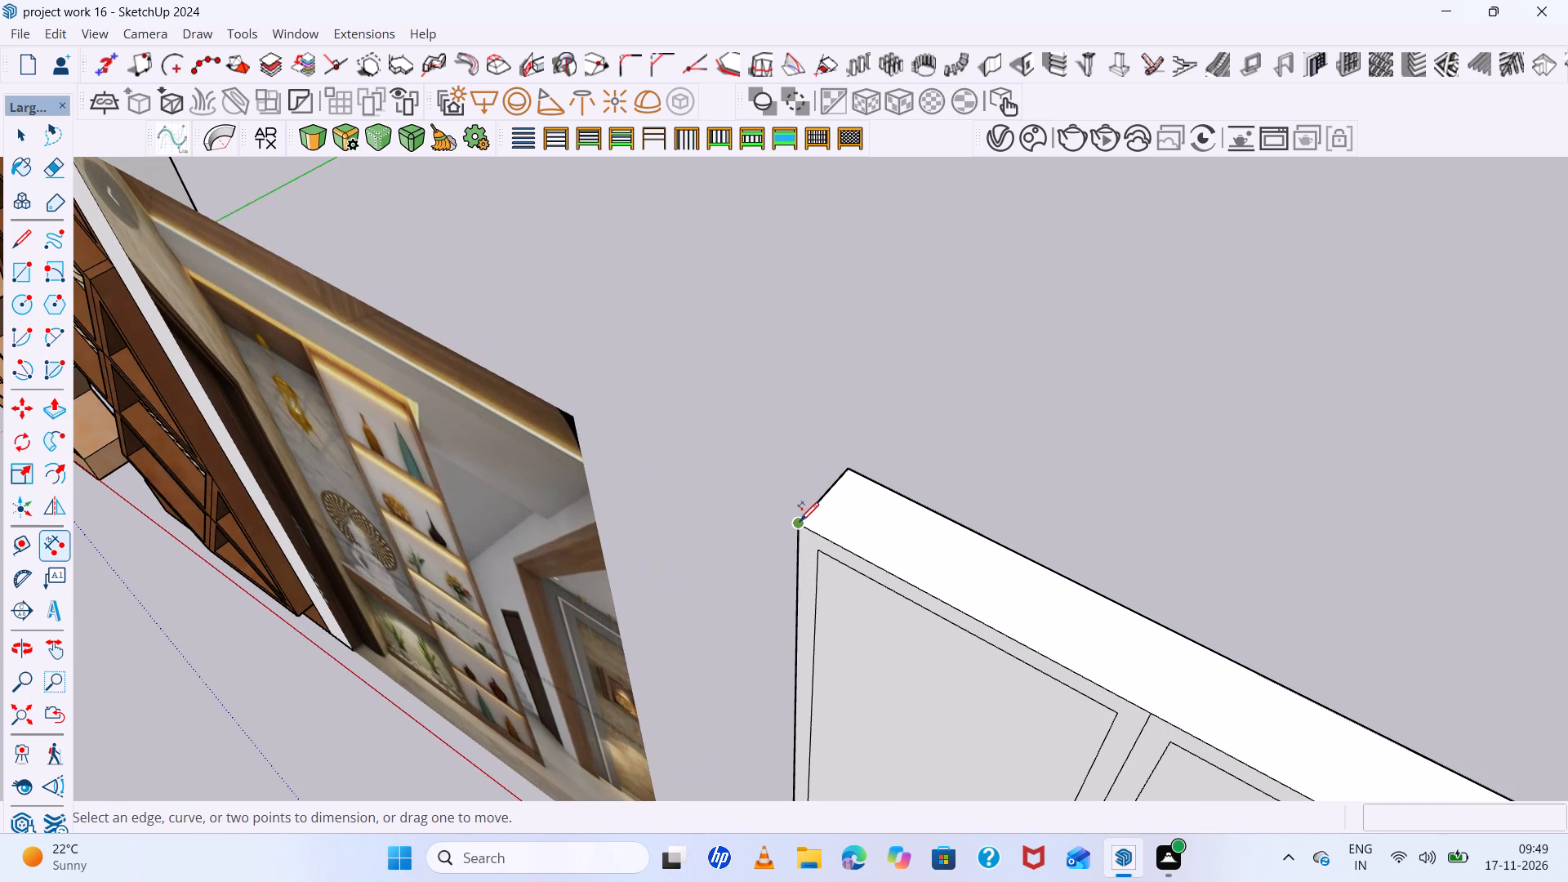
click(799, 520)
double_click(855, 463)
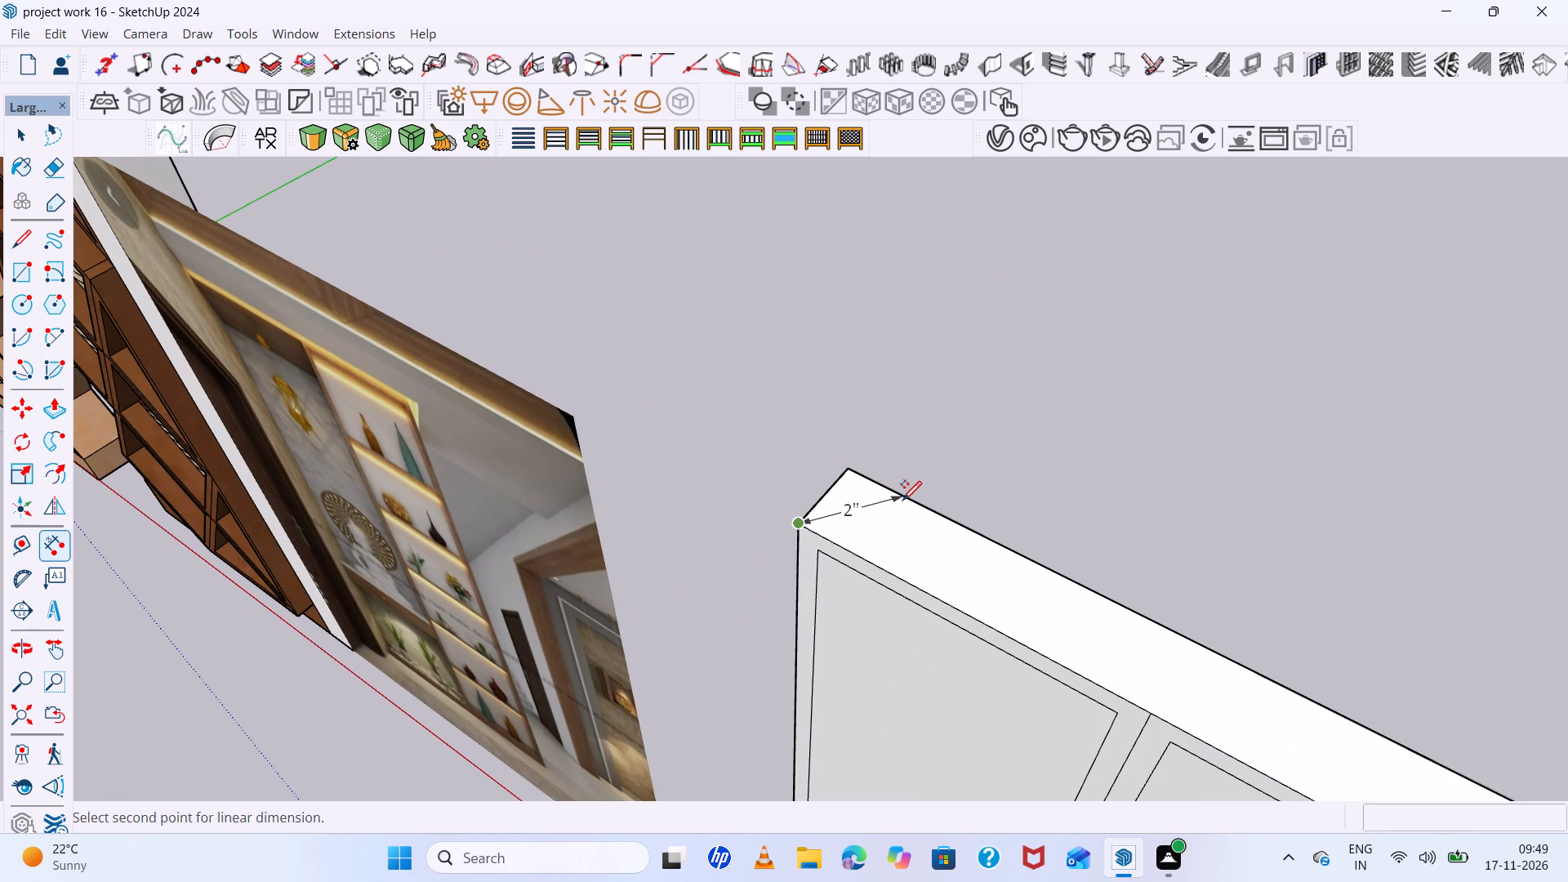
key(space)
scroll(737, 475, down, 18)
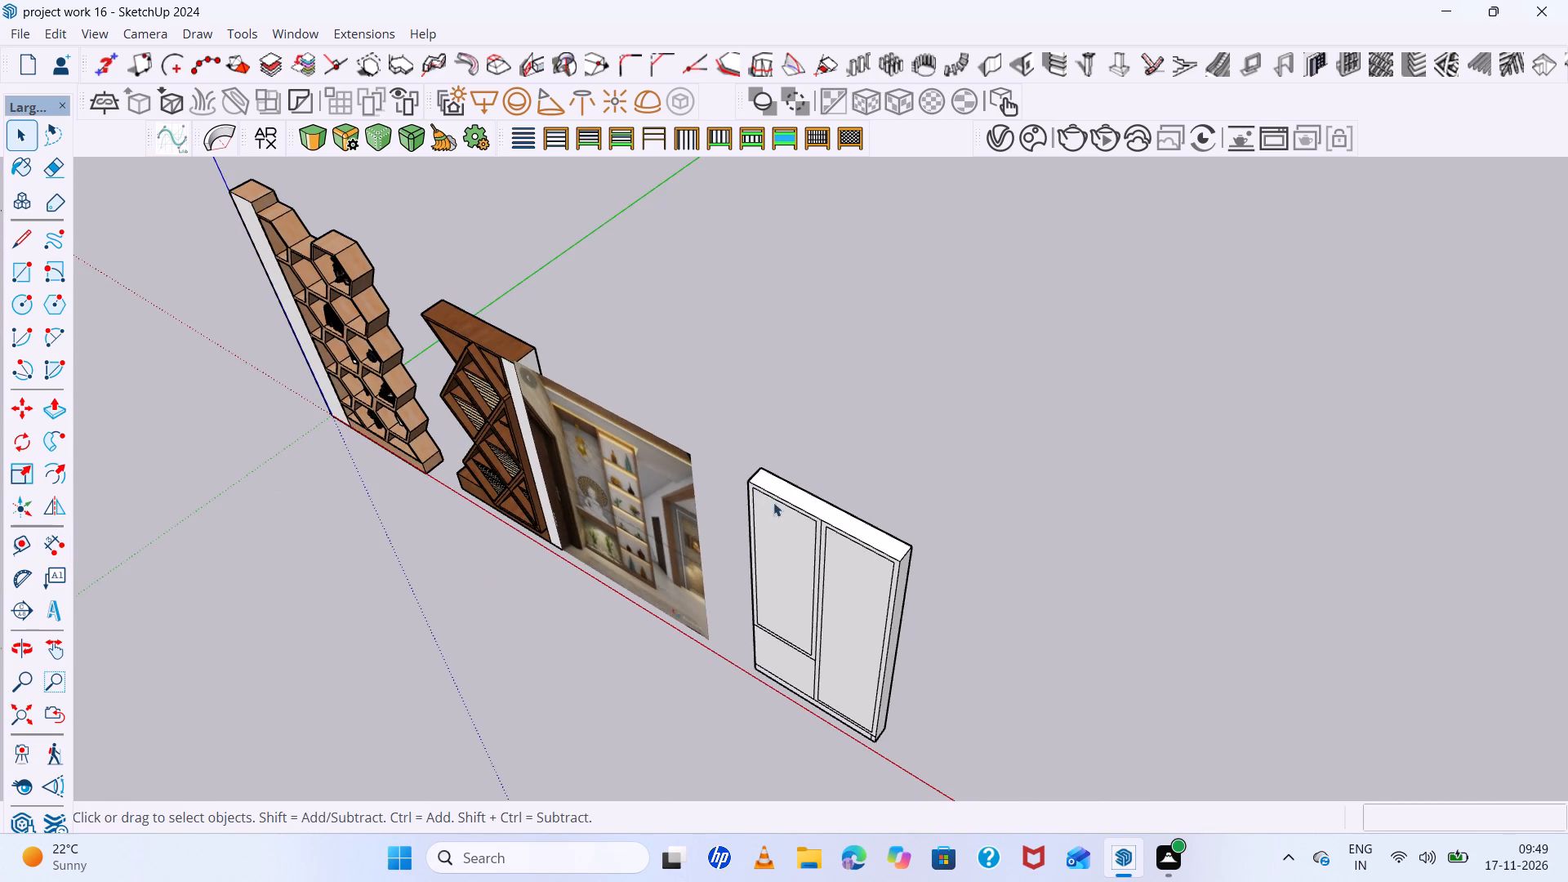
Push/Pull the white cabinet's back face outward by 2 inches to deepen the cabinet.
middle_drag(773, 502, 697, 504)
scroll(695, 503, down, 2)
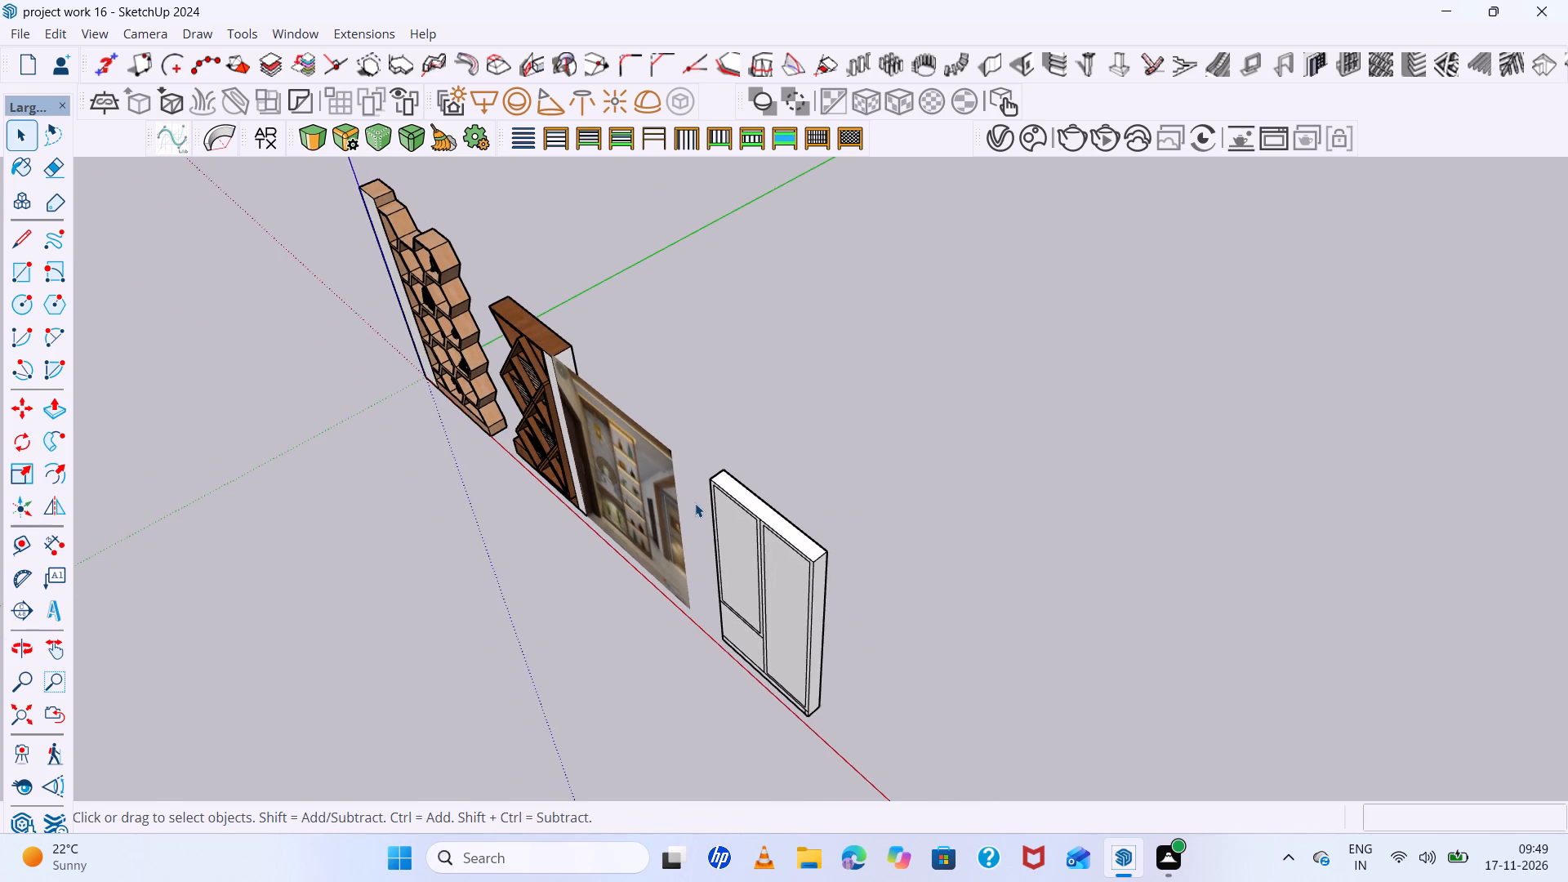
scroll(695, 502, up, 5)
scroll(695, 502, down, 4)
middle_drag(695, 502, 608, 501)
middle_click(608, 501)
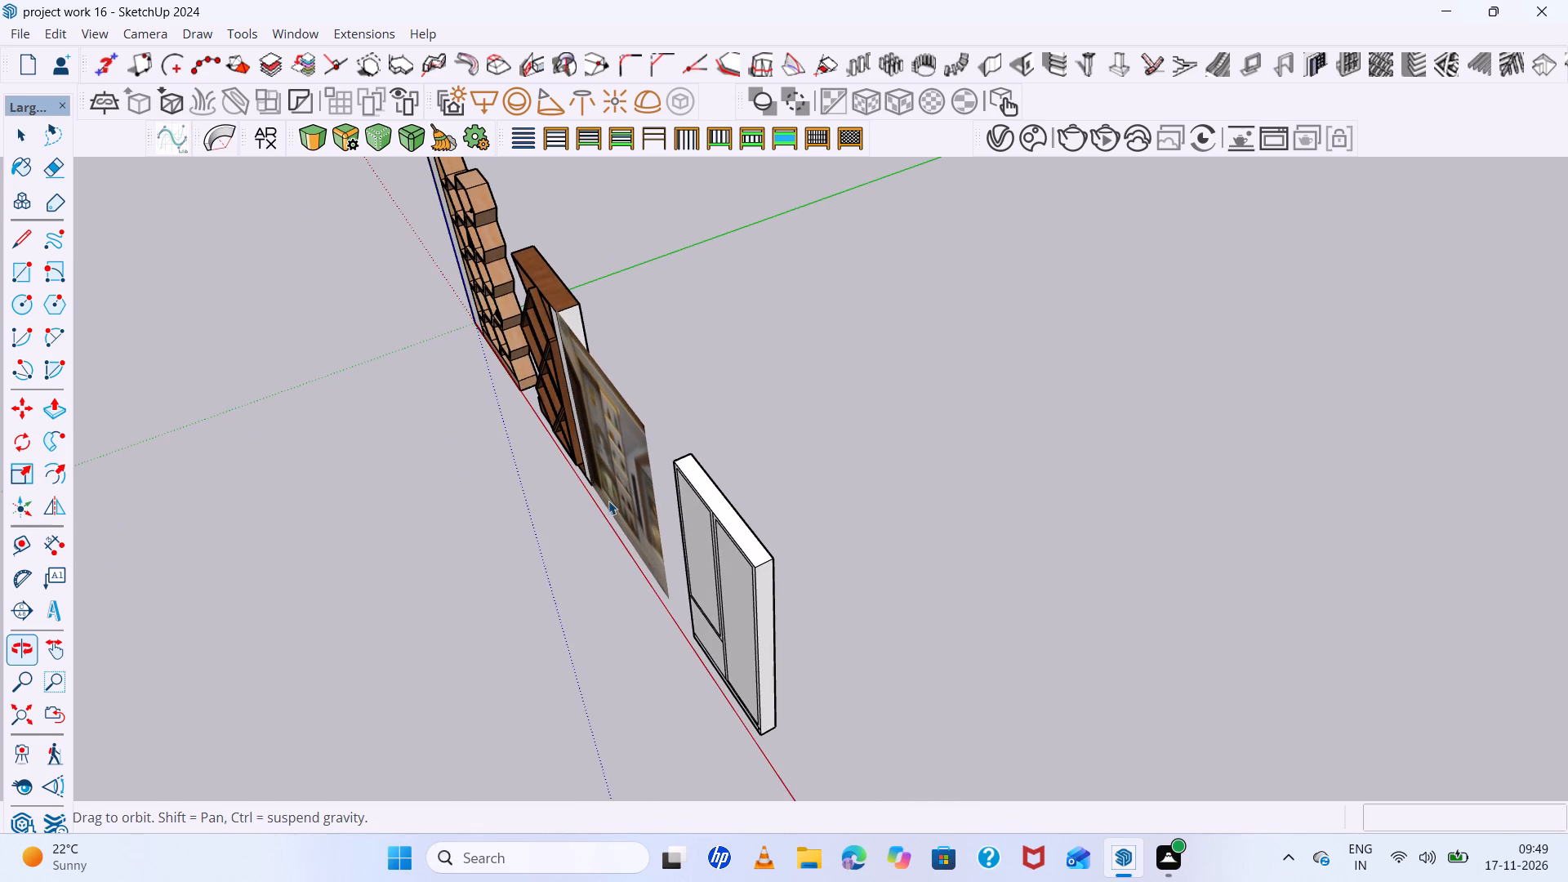
scroll(608, 497, up, 5)
scroll(608, 497, down, 4)
middle_drag(609, 496, 576, 496)
scroll(644, 506, up, 5)
scroll(644, 506, down, 5)
middle_drag(640, 506, 510, 509)
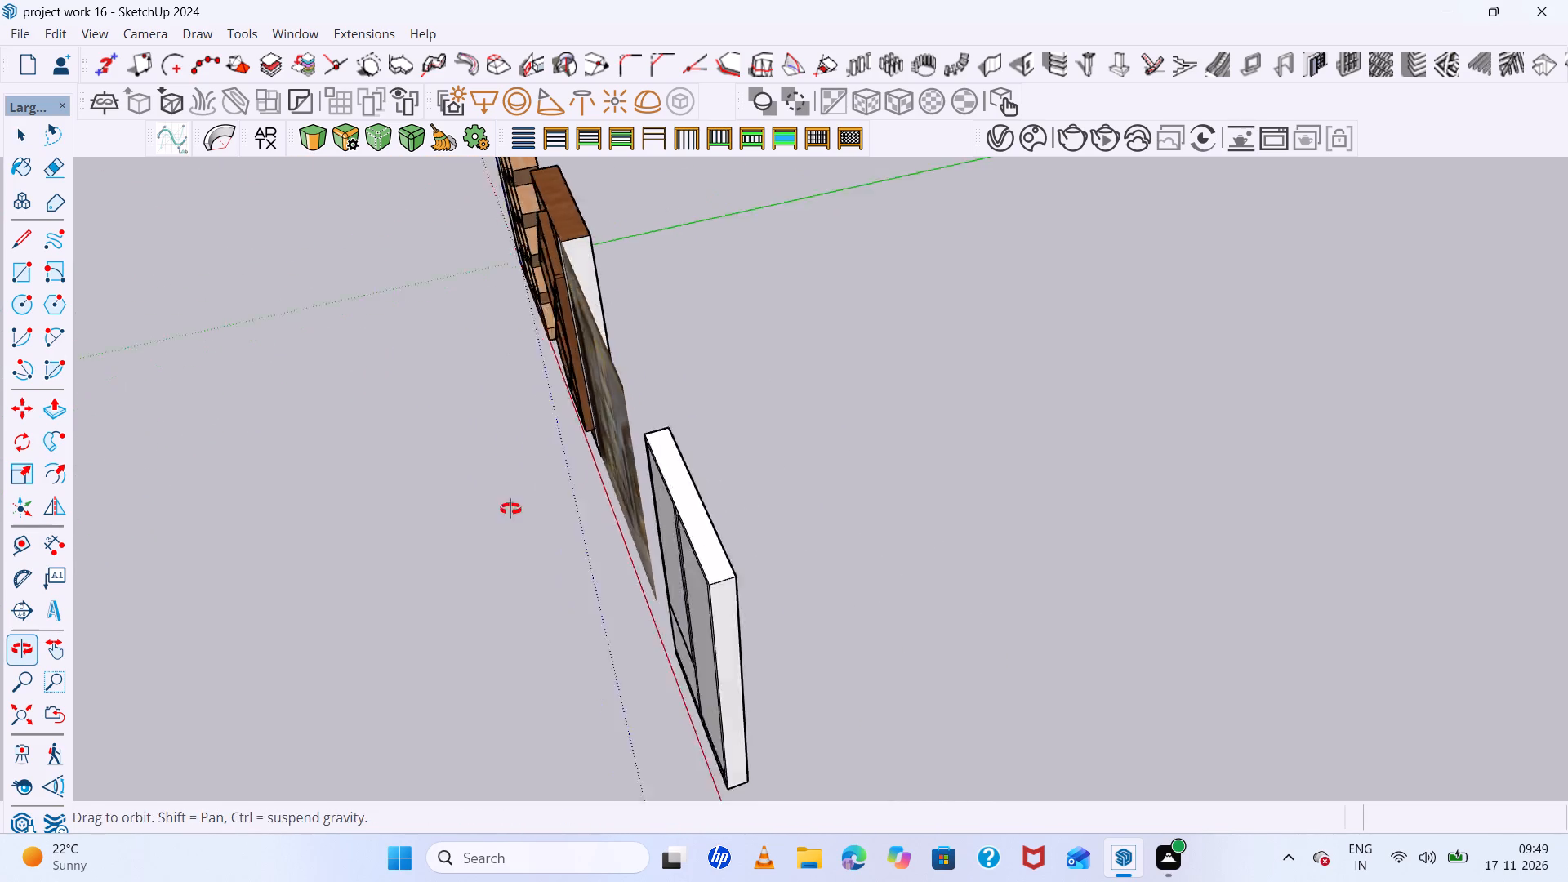
middle_drag(510, 509, 432, 509)
scroll(589, 508, up, 6)
click(595, 512)
key(p)
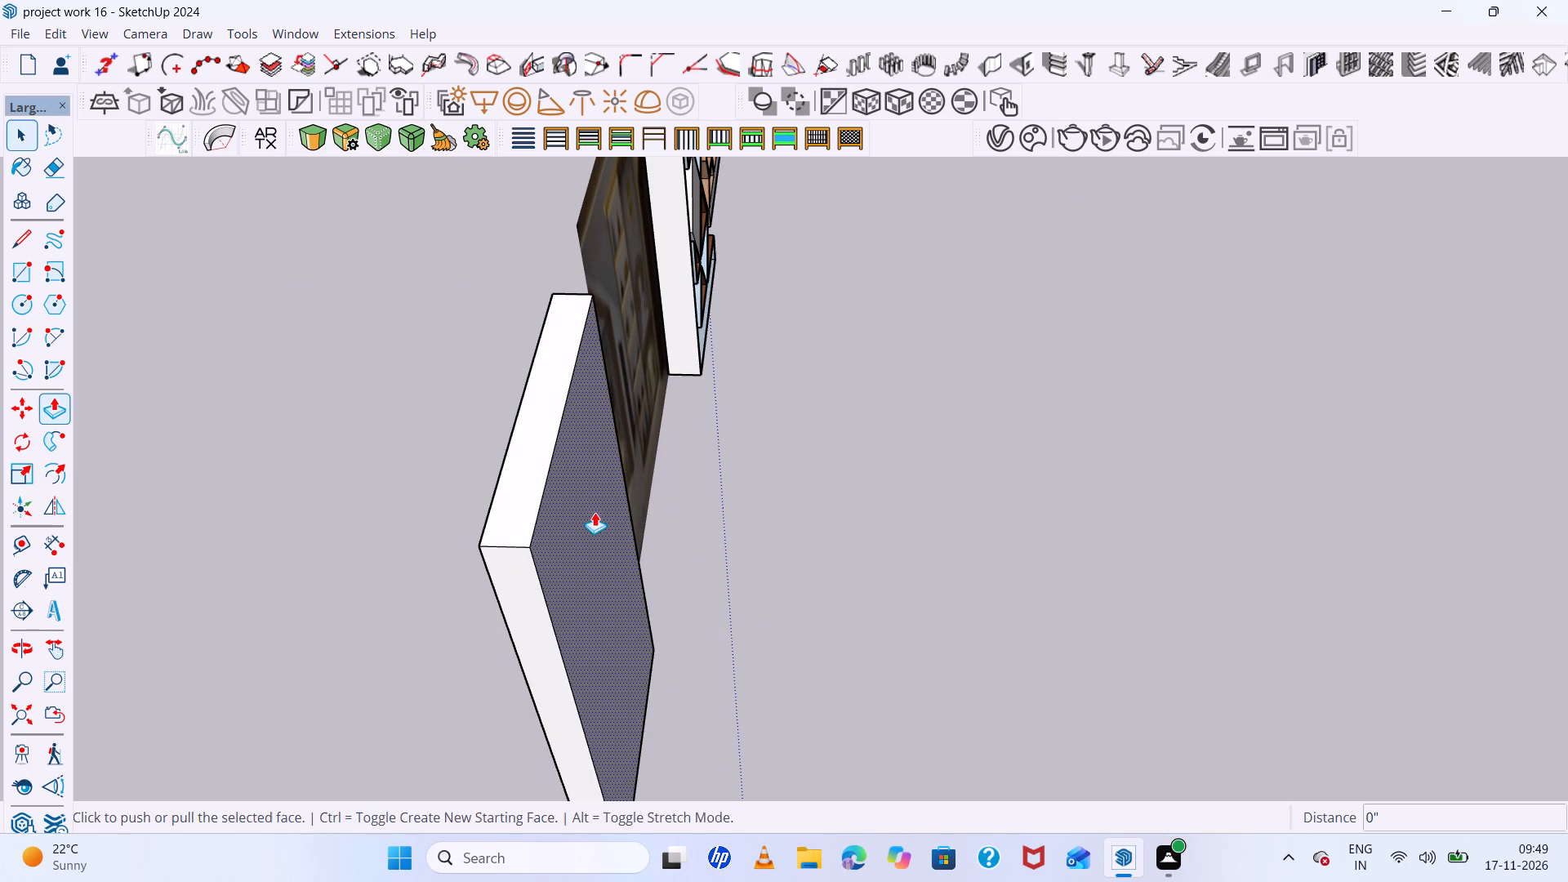
click(595, 512)
click(639, 515)
scroll(501, 519, down, 6)
middle_drag(510, 532, 515, 532)
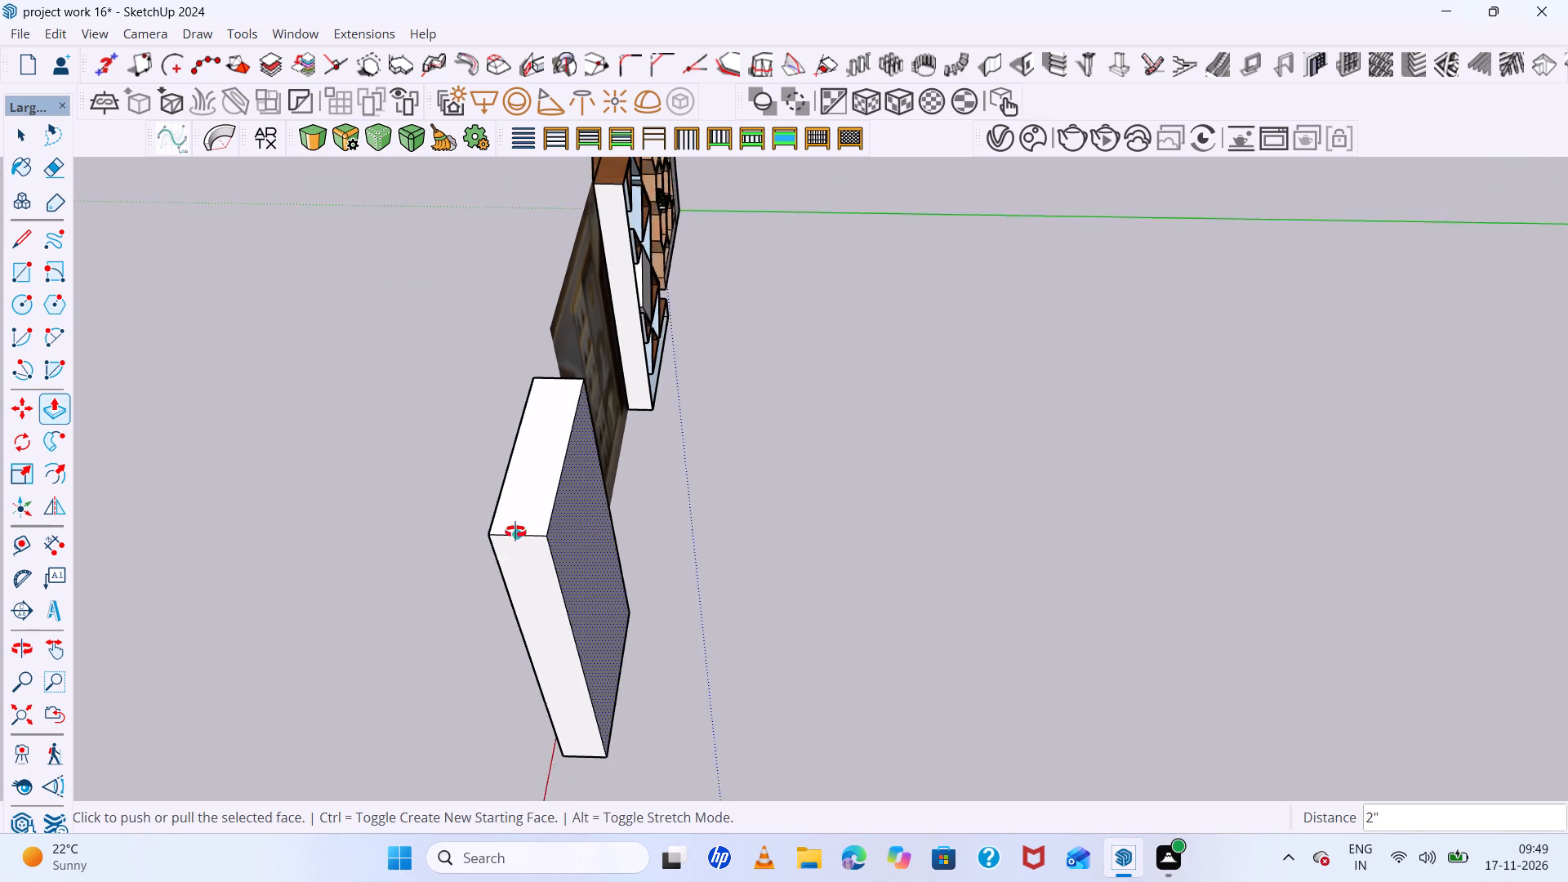
middle_drag(515, 532, 970, 422)
scroll(857, 425, down, 4)
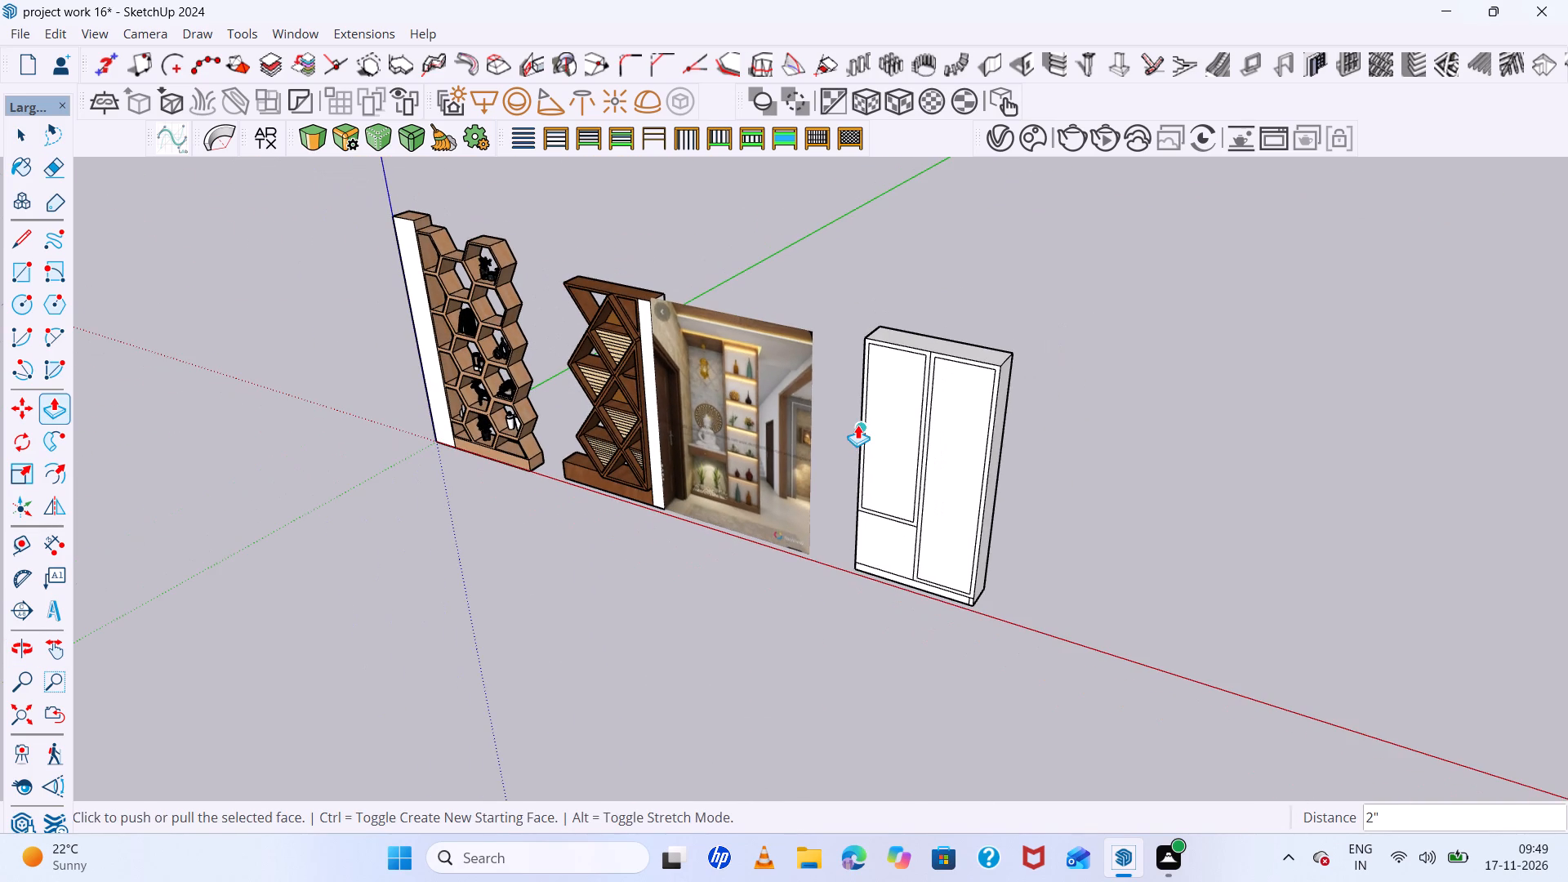
key(space)
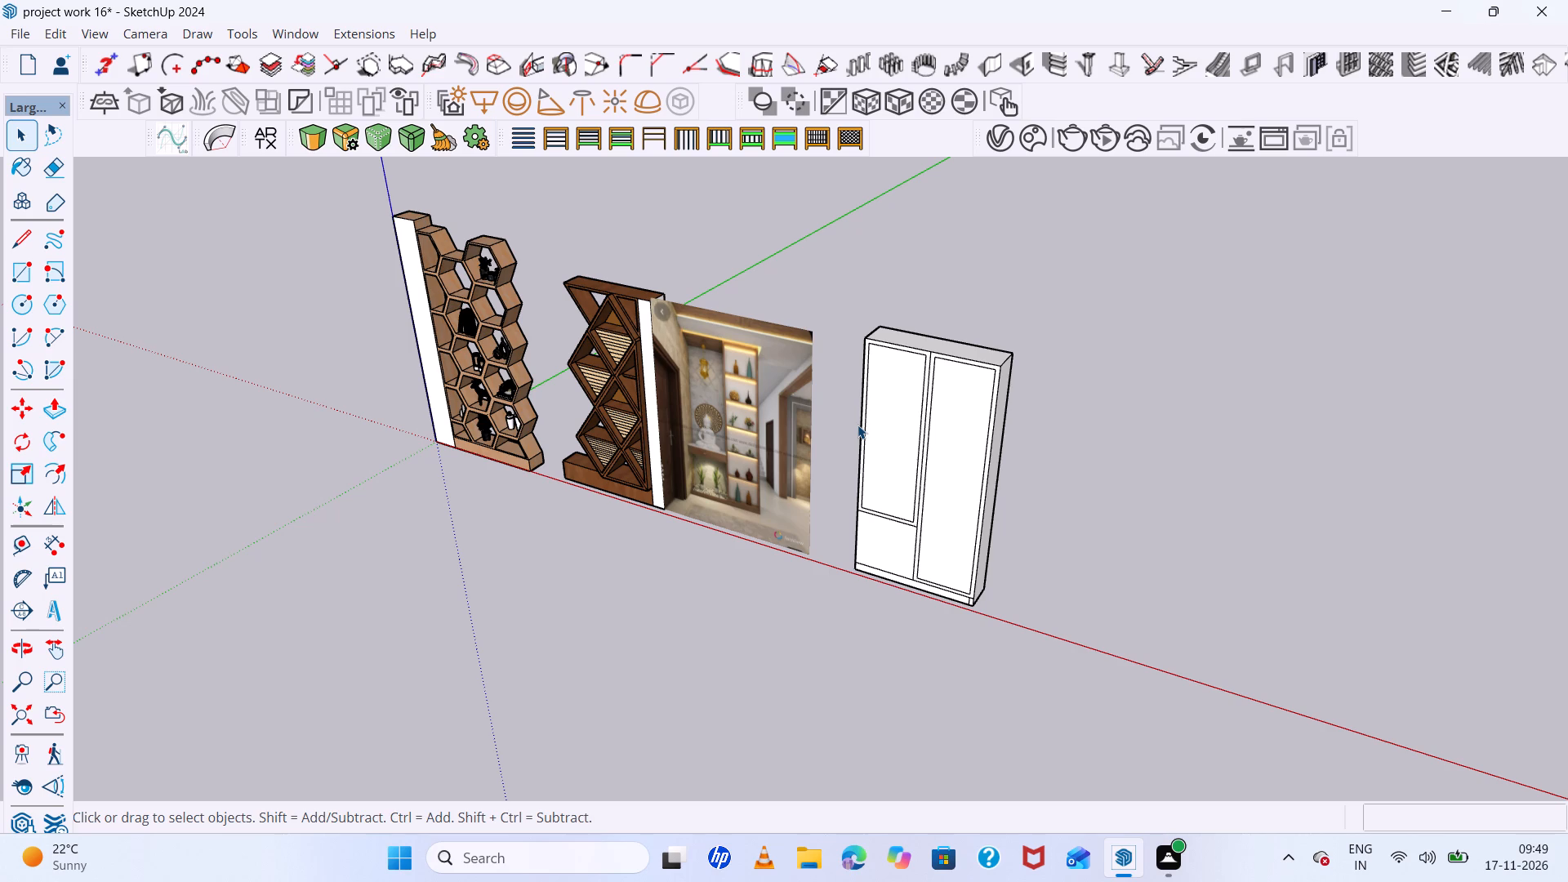
Place a guide line across the cabinet's top face, 1 inch in front of its back edge.
scroll(857, 425, down, 5)
middle_drag(857, 425, 927, 529)
scroll(924, 390, up, 8)
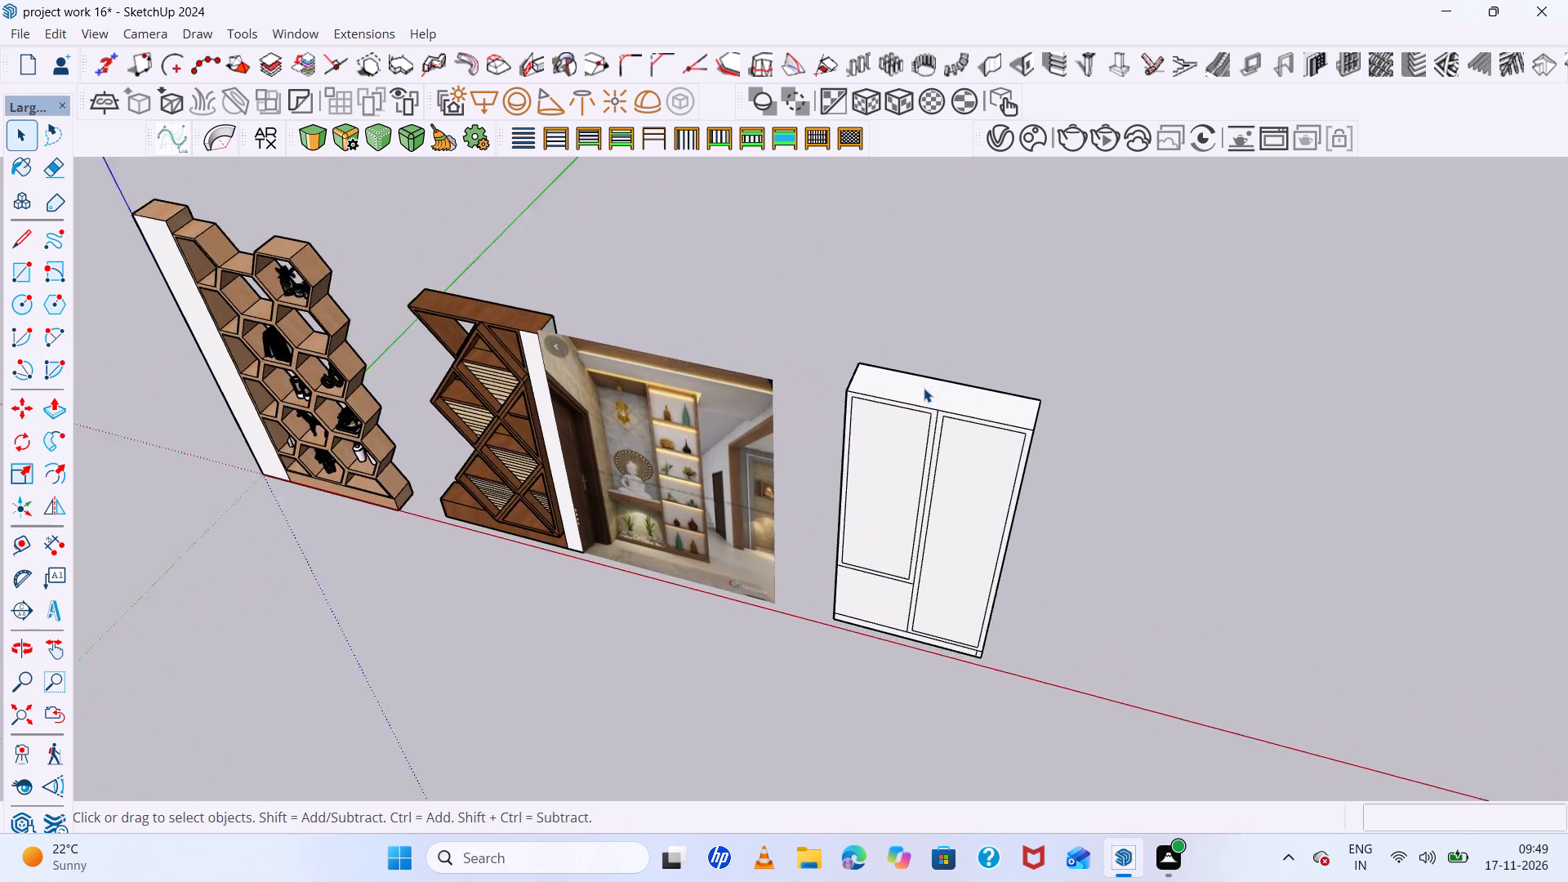
scroll(924, 388, up, 7)
middle_drag(920, 388, 947, 442)
scroll(925, 401, down, 1)
scroll(945, 434, up, 5)
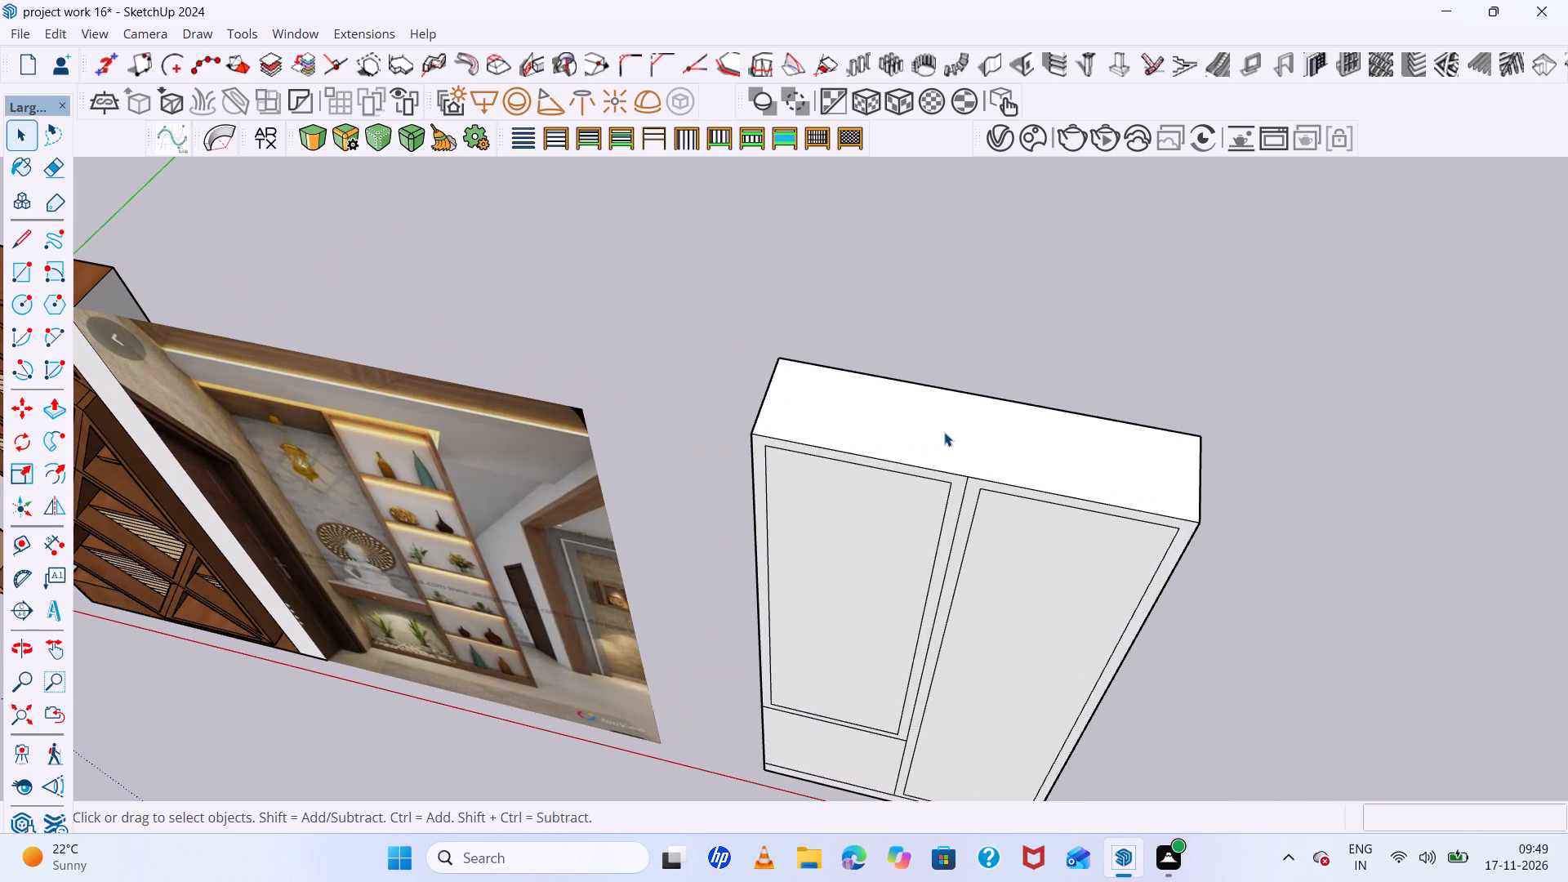
key(t)
click(913, 385)
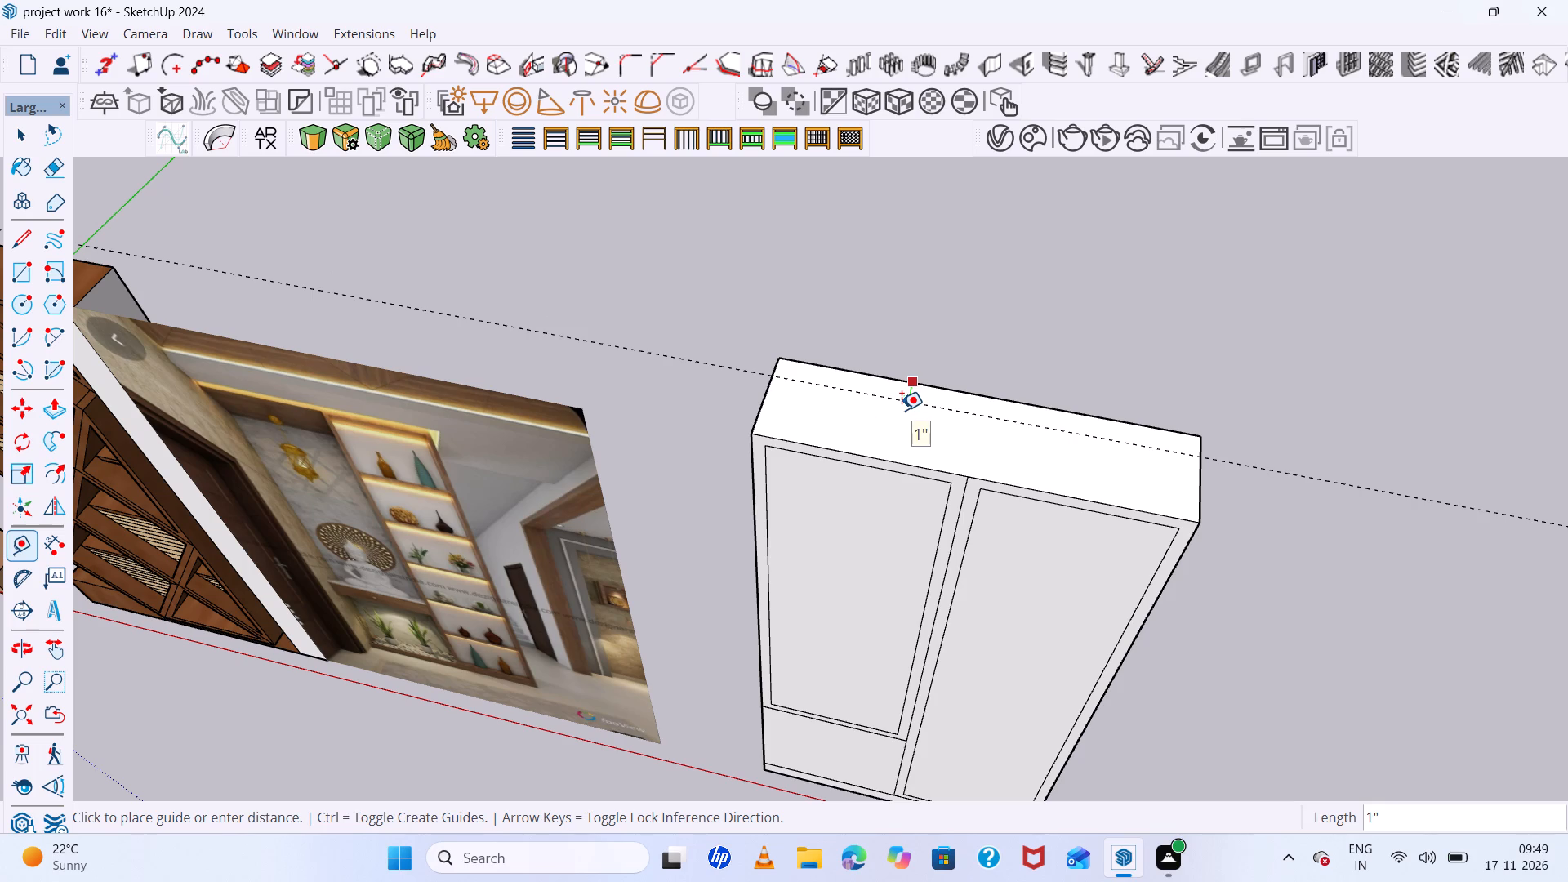
click(902, 410)
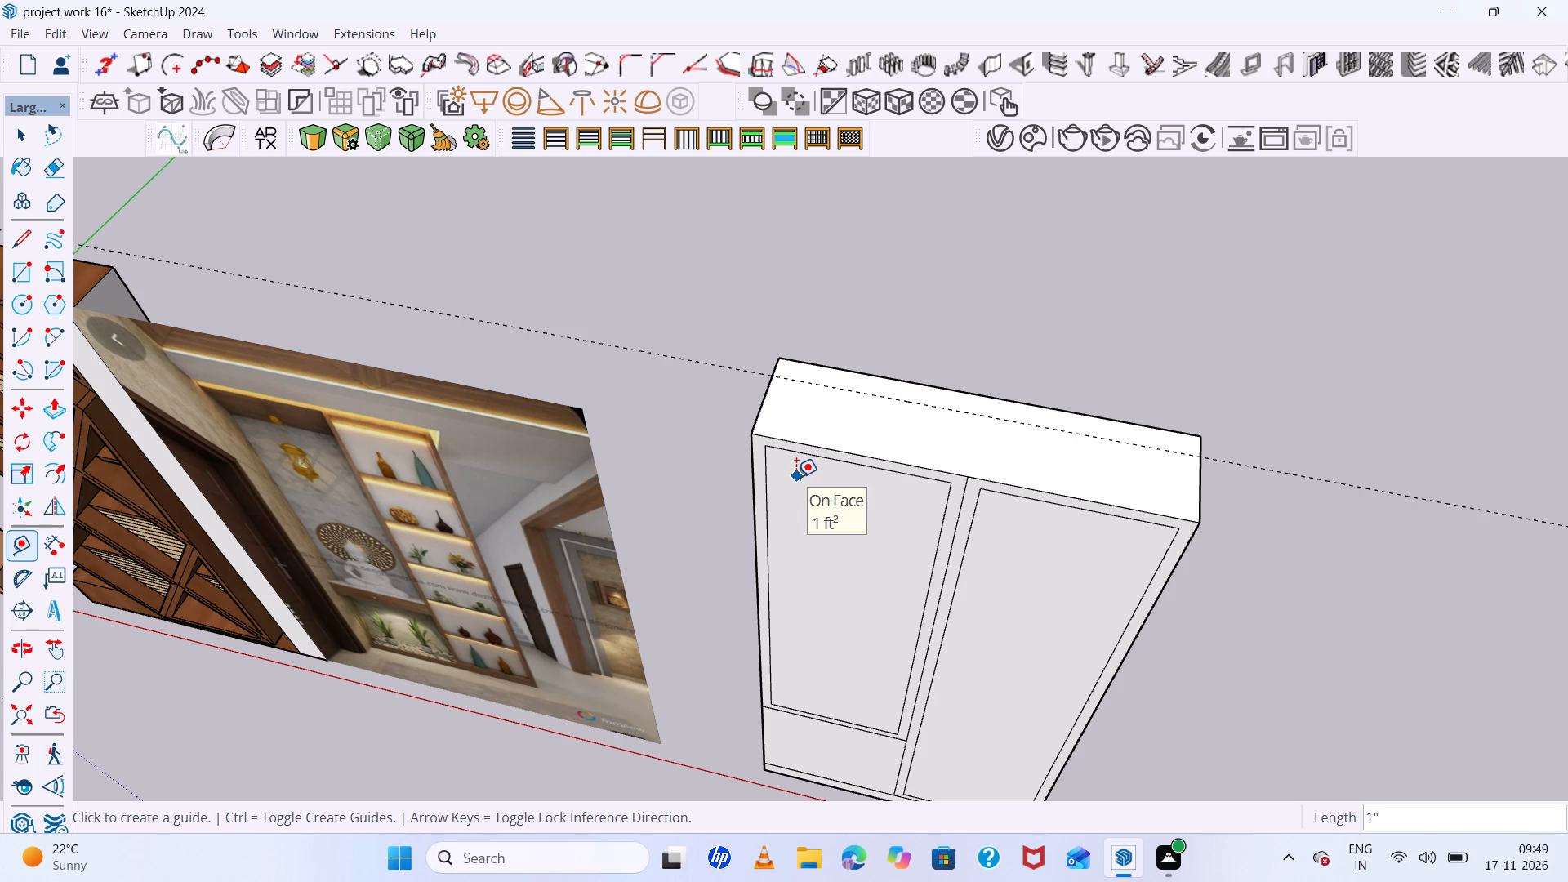
key(space)
Push/Pull the cabinet's upper-left front panel inward 3 inches, up to the guide line.
scroll(796, 477, down, 1)
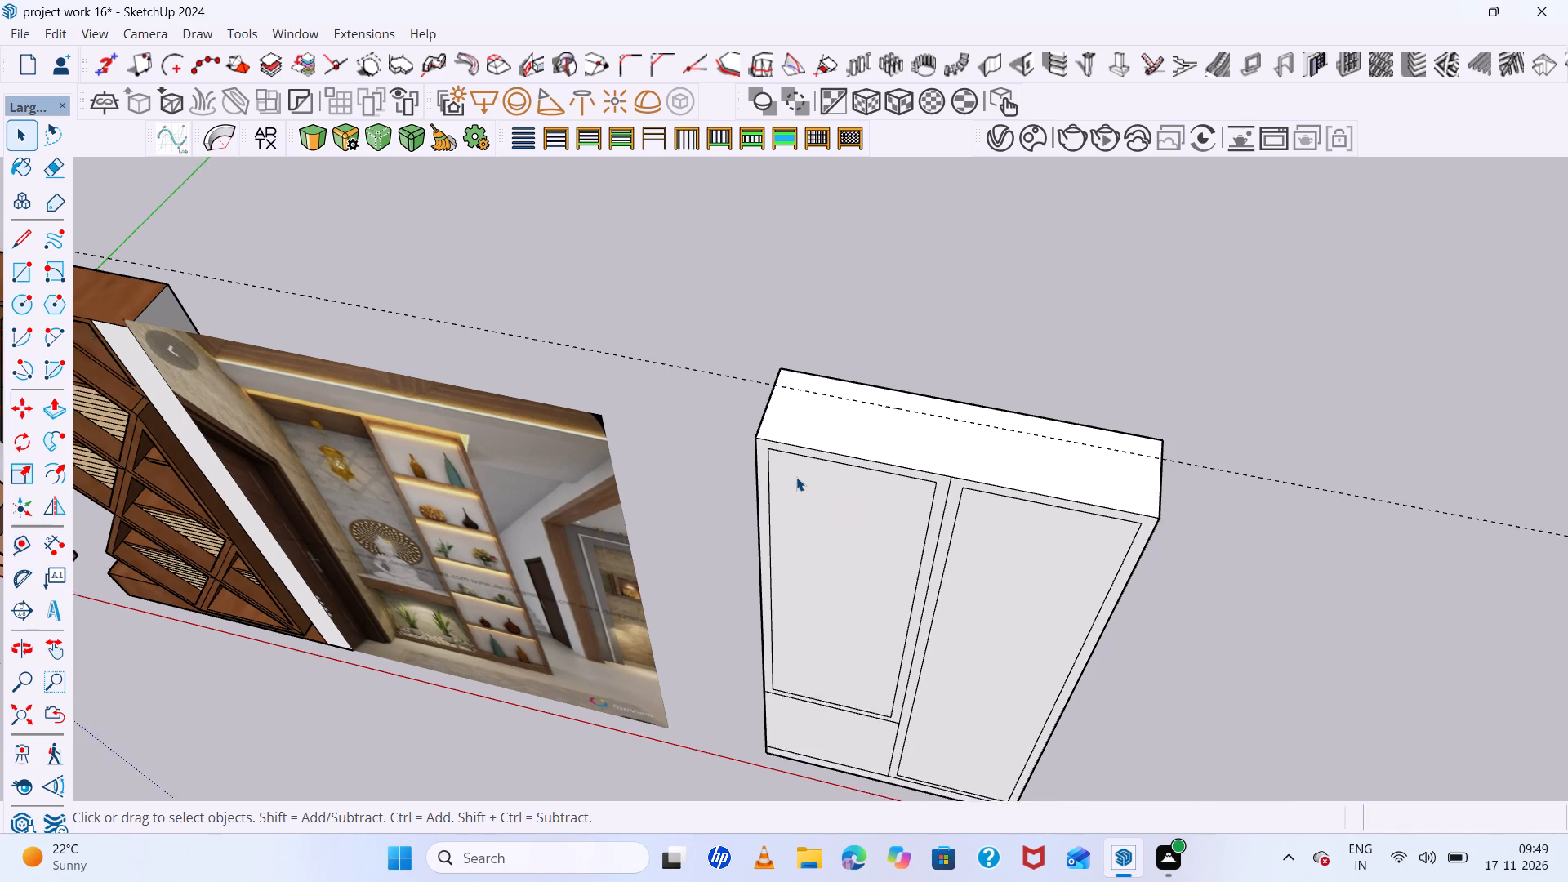
scroll(796, 477, down, 1)
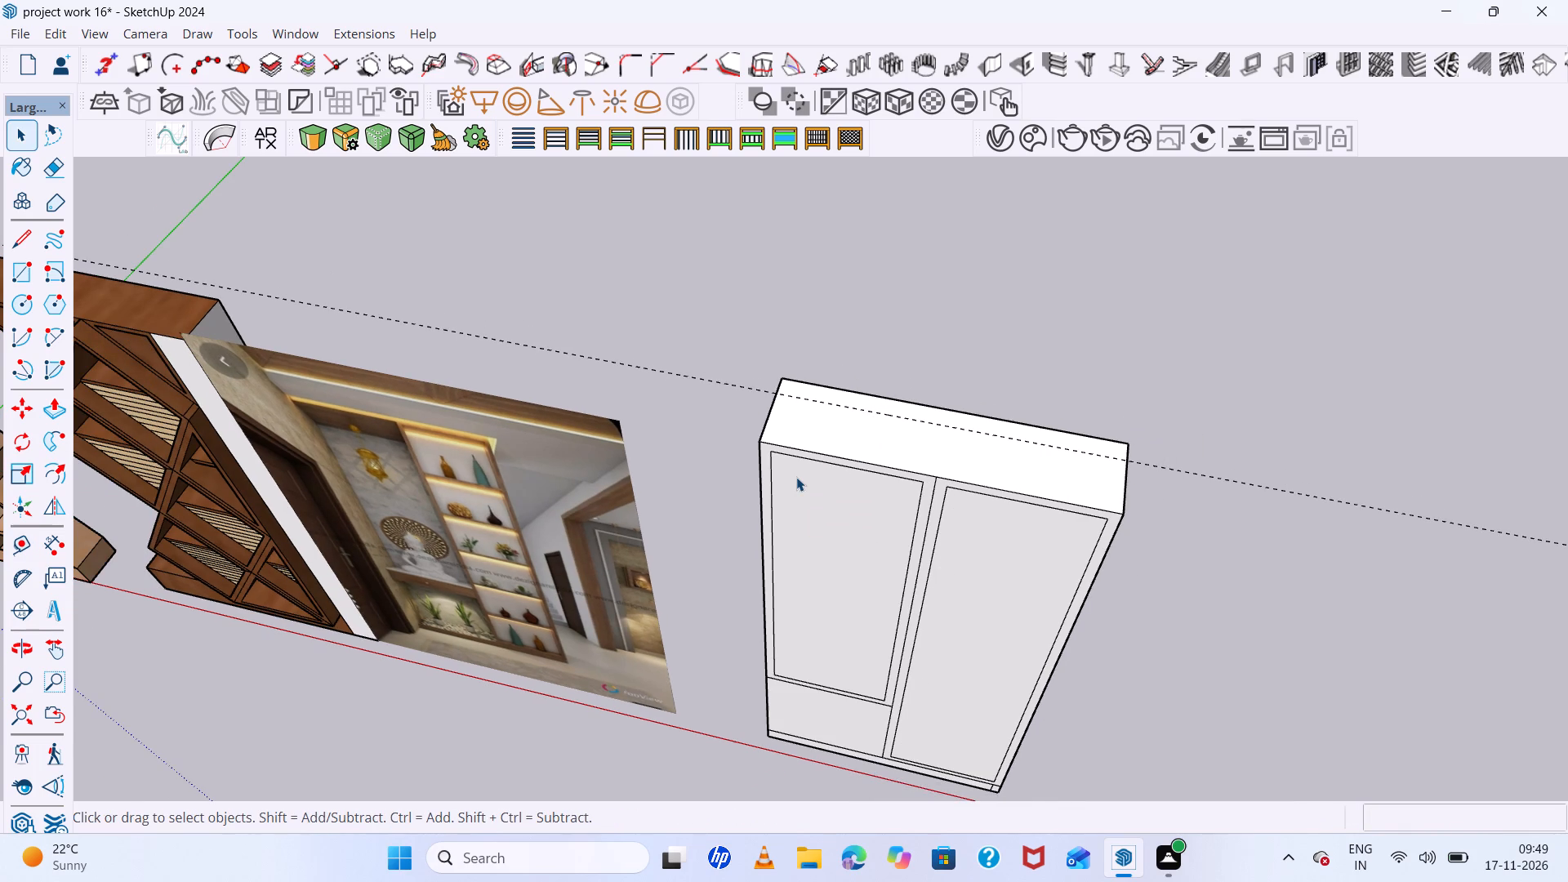
scroll(796, 477, down, 4)
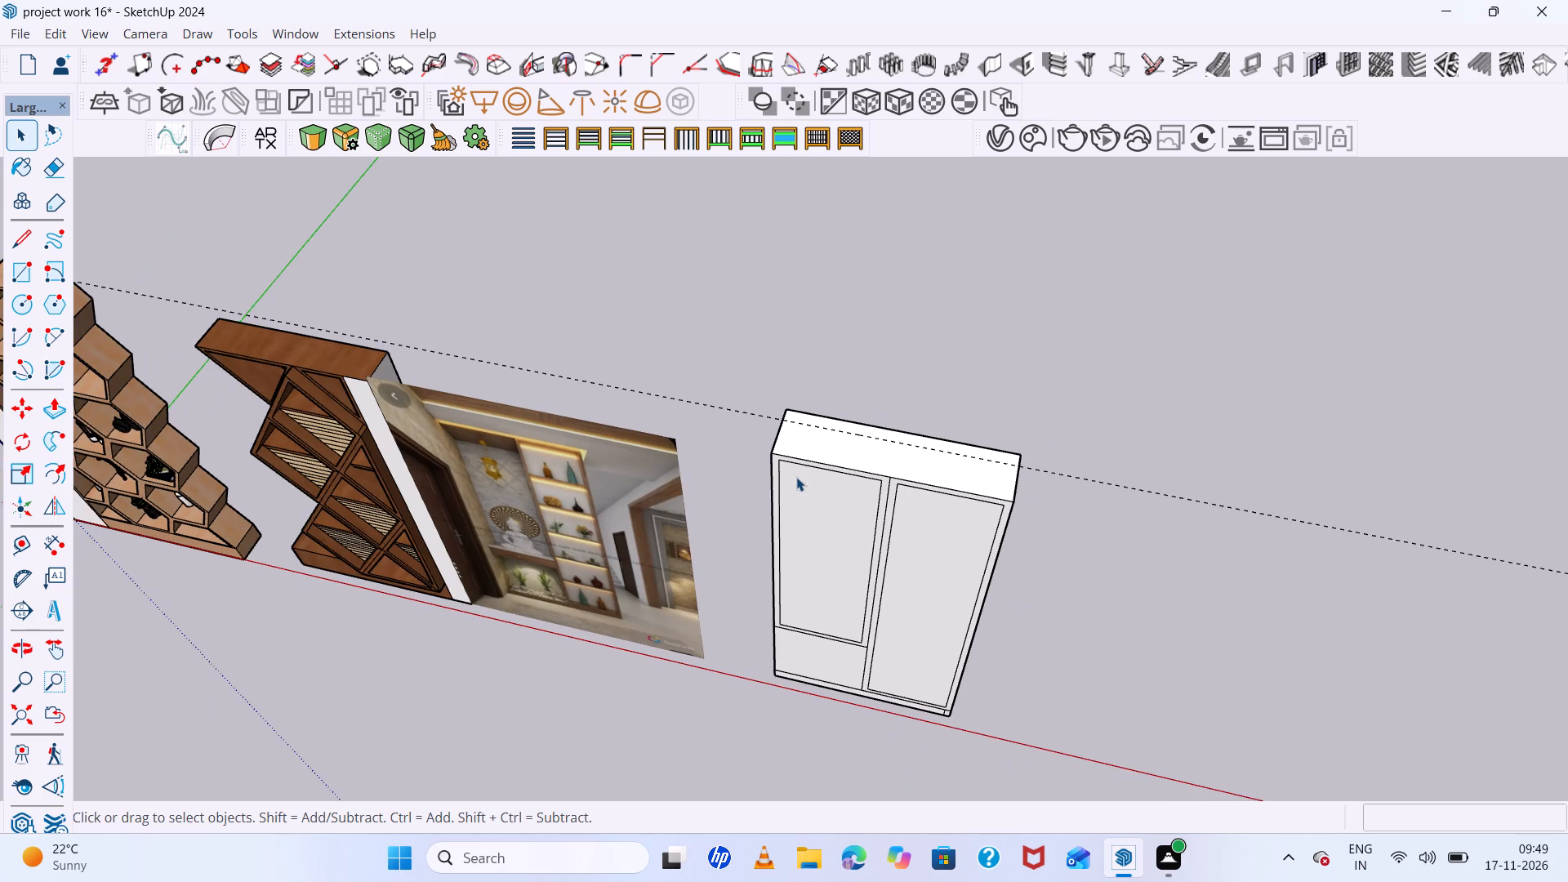
middle_drag(796, 477, 823, 379)
middle_click(823, 379)
scroll(822, 456, up, 6)
click(822, 457)
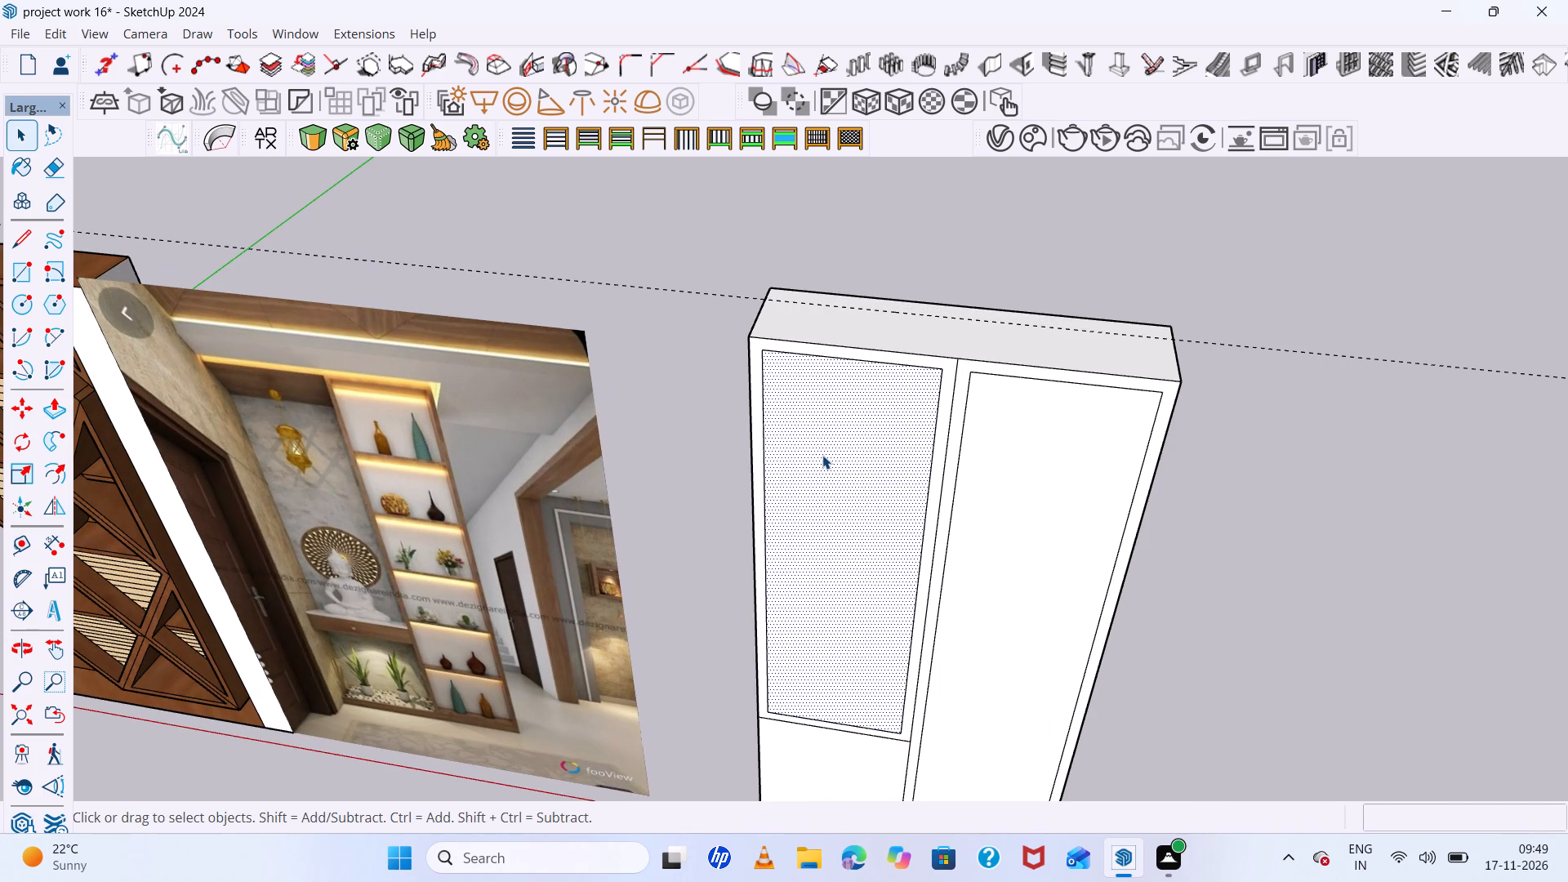
key(p)
click(822, 455)
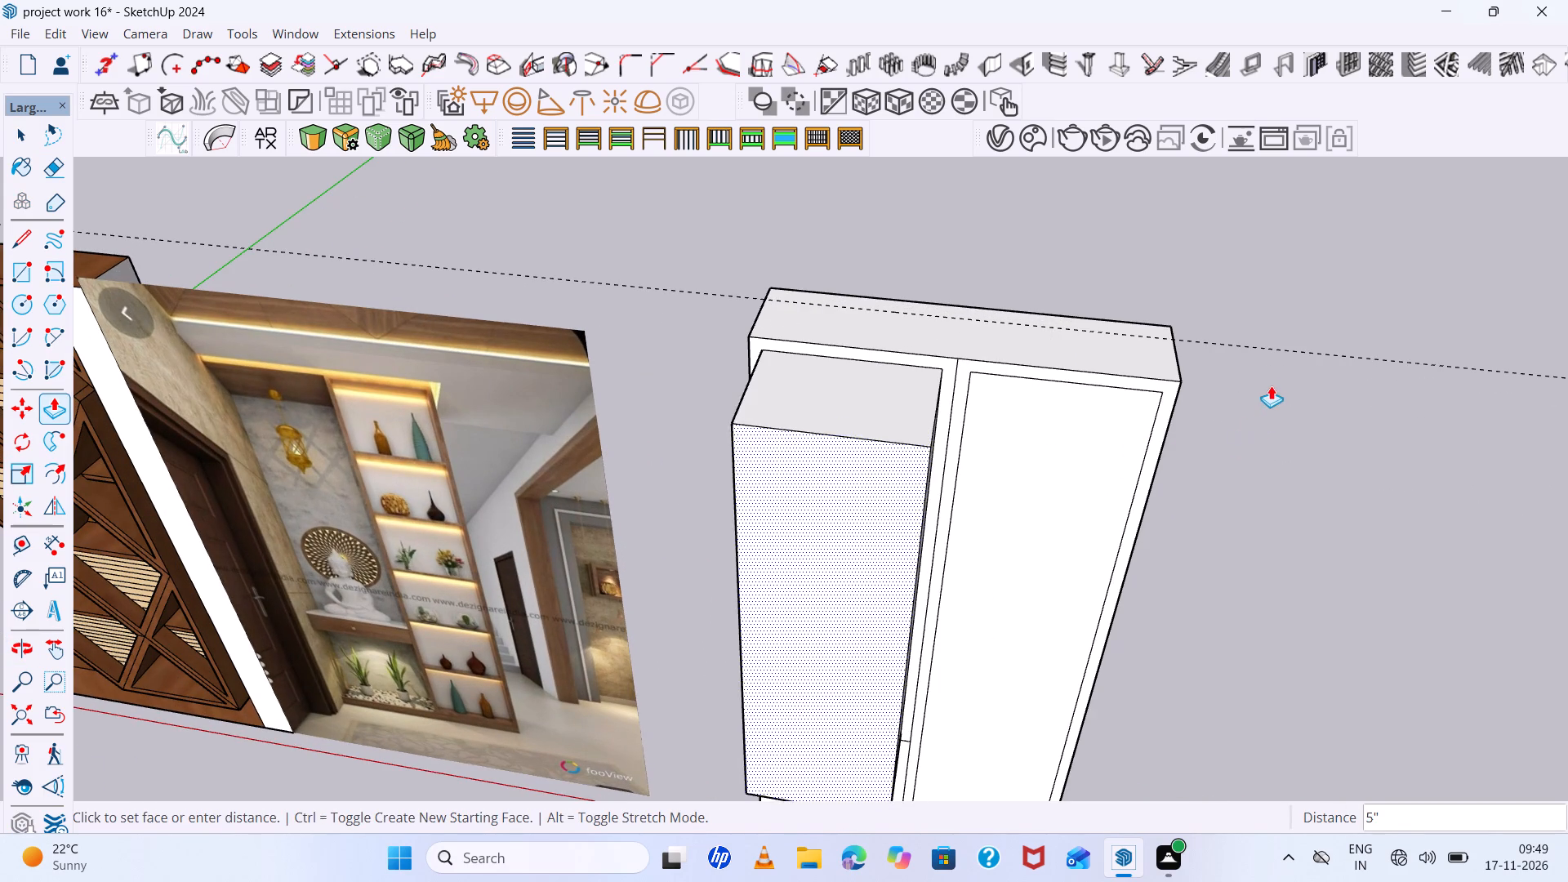
click(1269, 350)
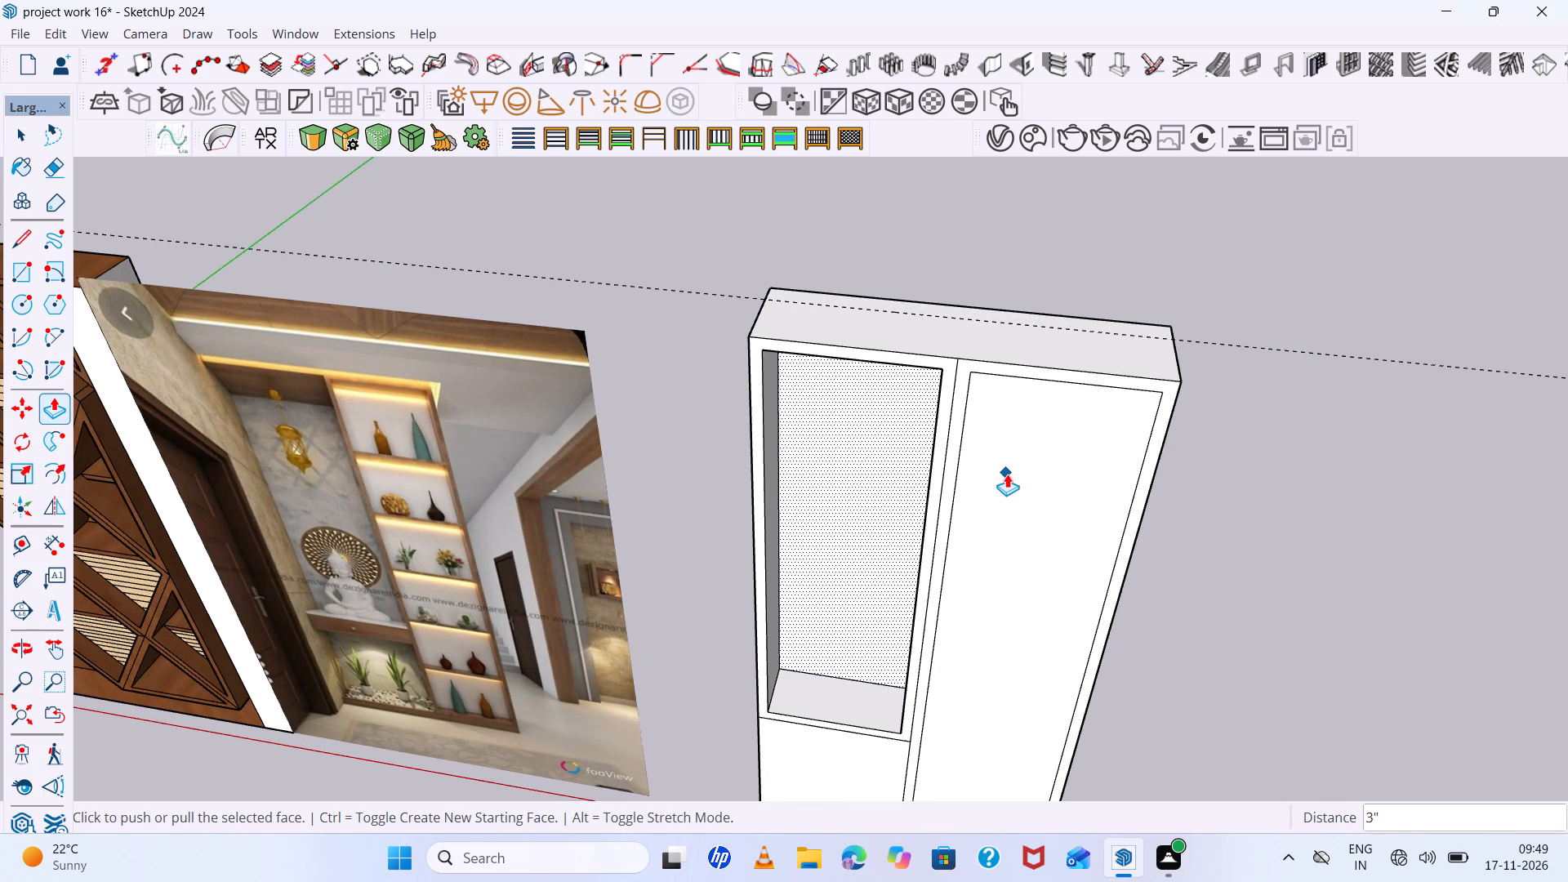
Recess the cabinet's tall right front panel by the same 3-inch depth.
key(space)
click(1008, 474)
key(p)
double_click(1008, 474)
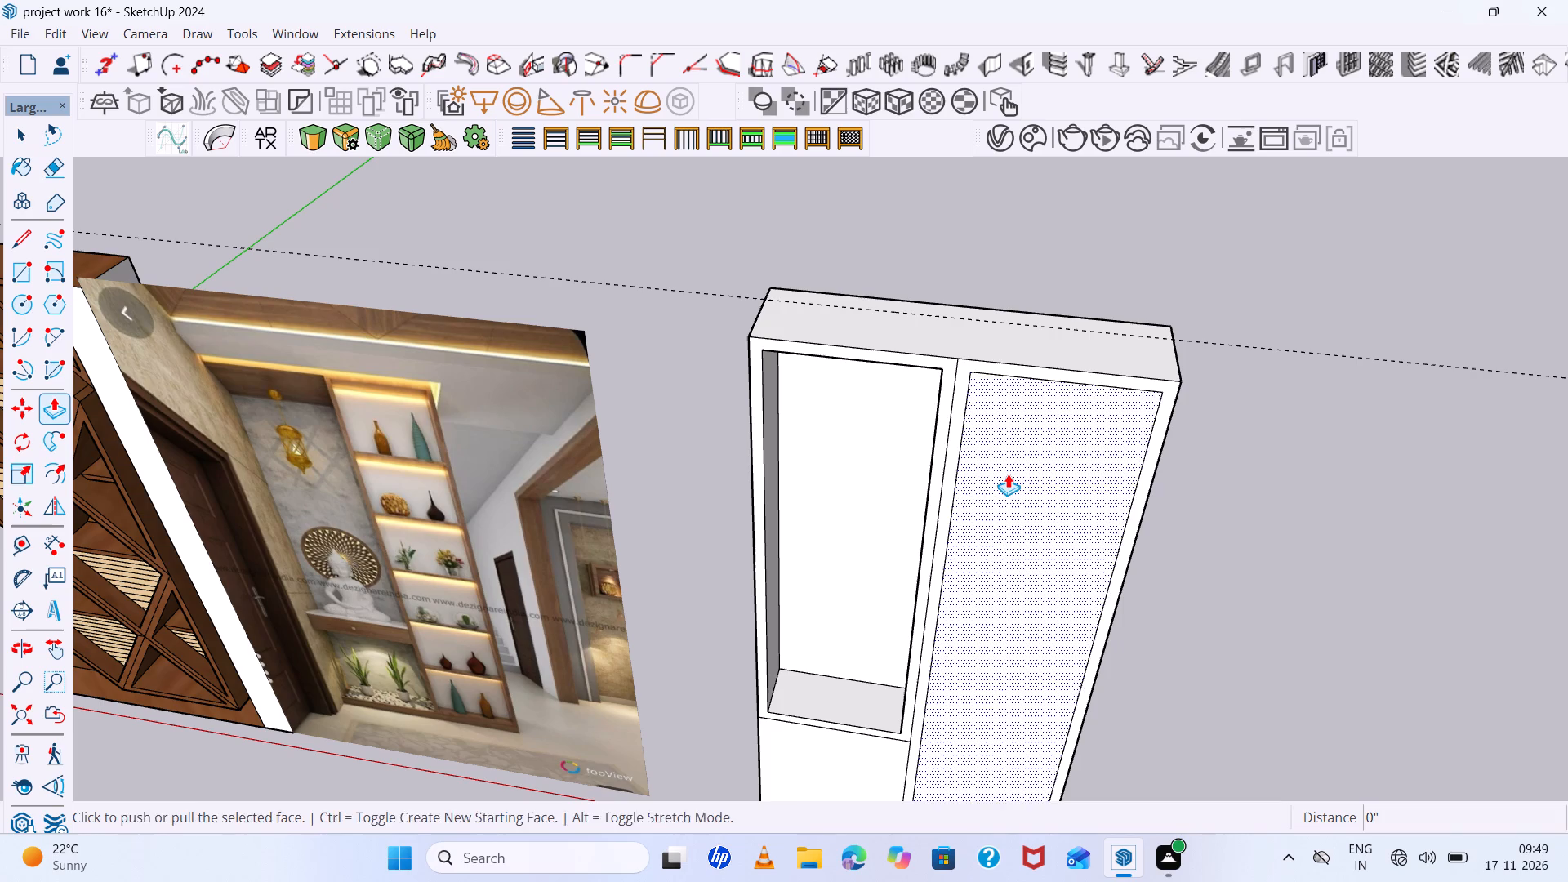
Recess the cabinet's lower-left front panel by repeating the same Push/Pull depth.
scroll(840, 697, down, 11)
middle_drag(844, 738, 841, 648)
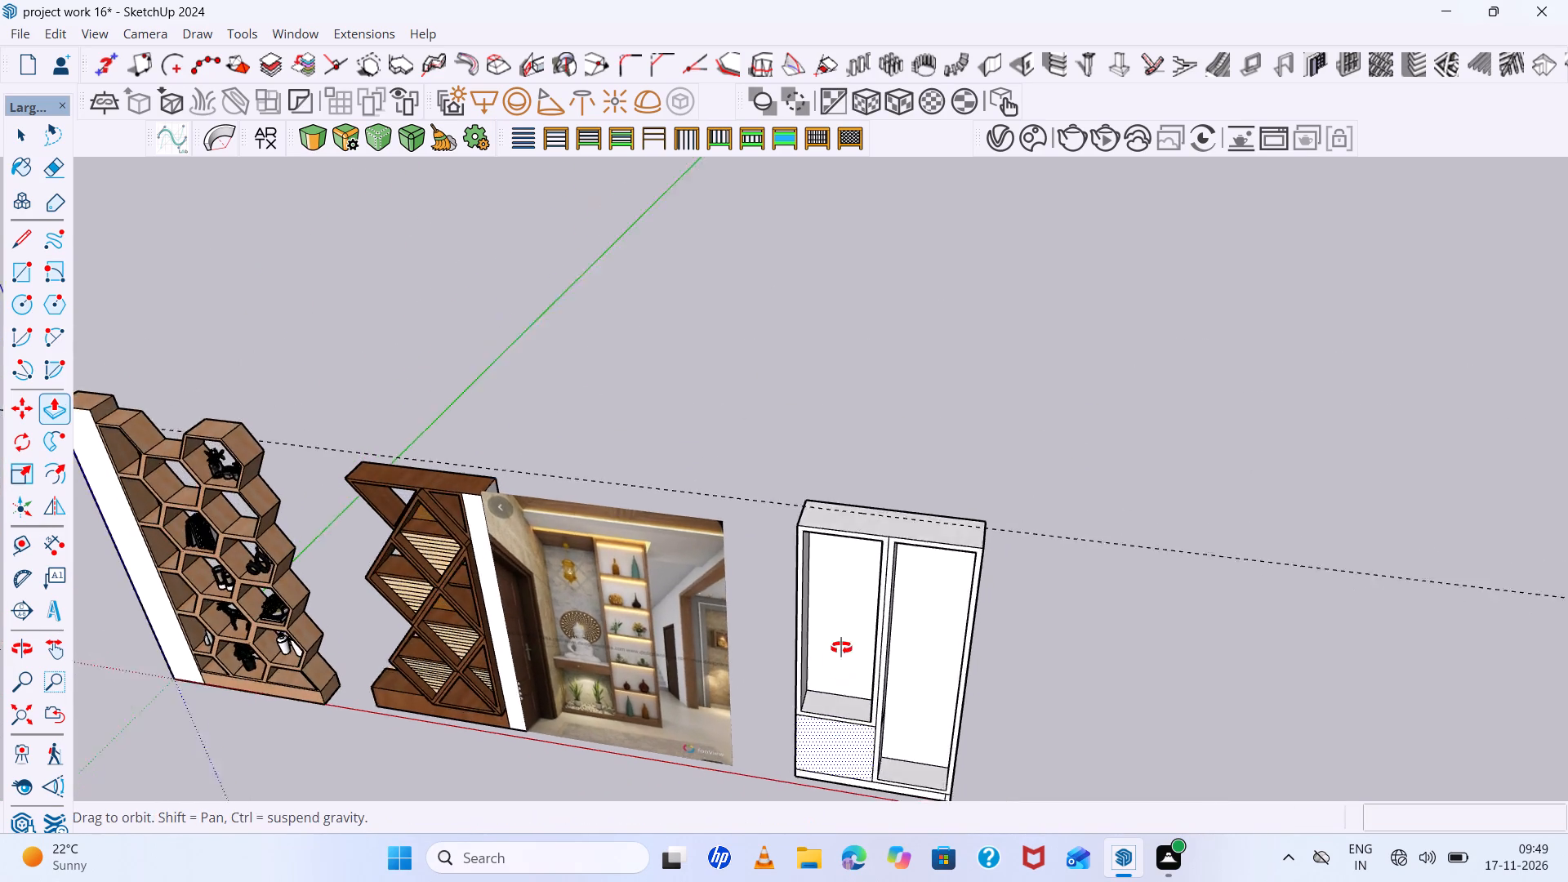
middle_drag(841, 648, 849, 613)
middle_click(849, 613)
scroll(857, 729, up, 5)
triple_click(857, 730)
scroll(692, 644, down, 6)
middle_drag(818, 680, 826, 646)
key(space)
Examine the recessed cabinet against the reference photo and the neighbouring honeycomb and triangular shelving units.
scroll(749, 645, down, 5)
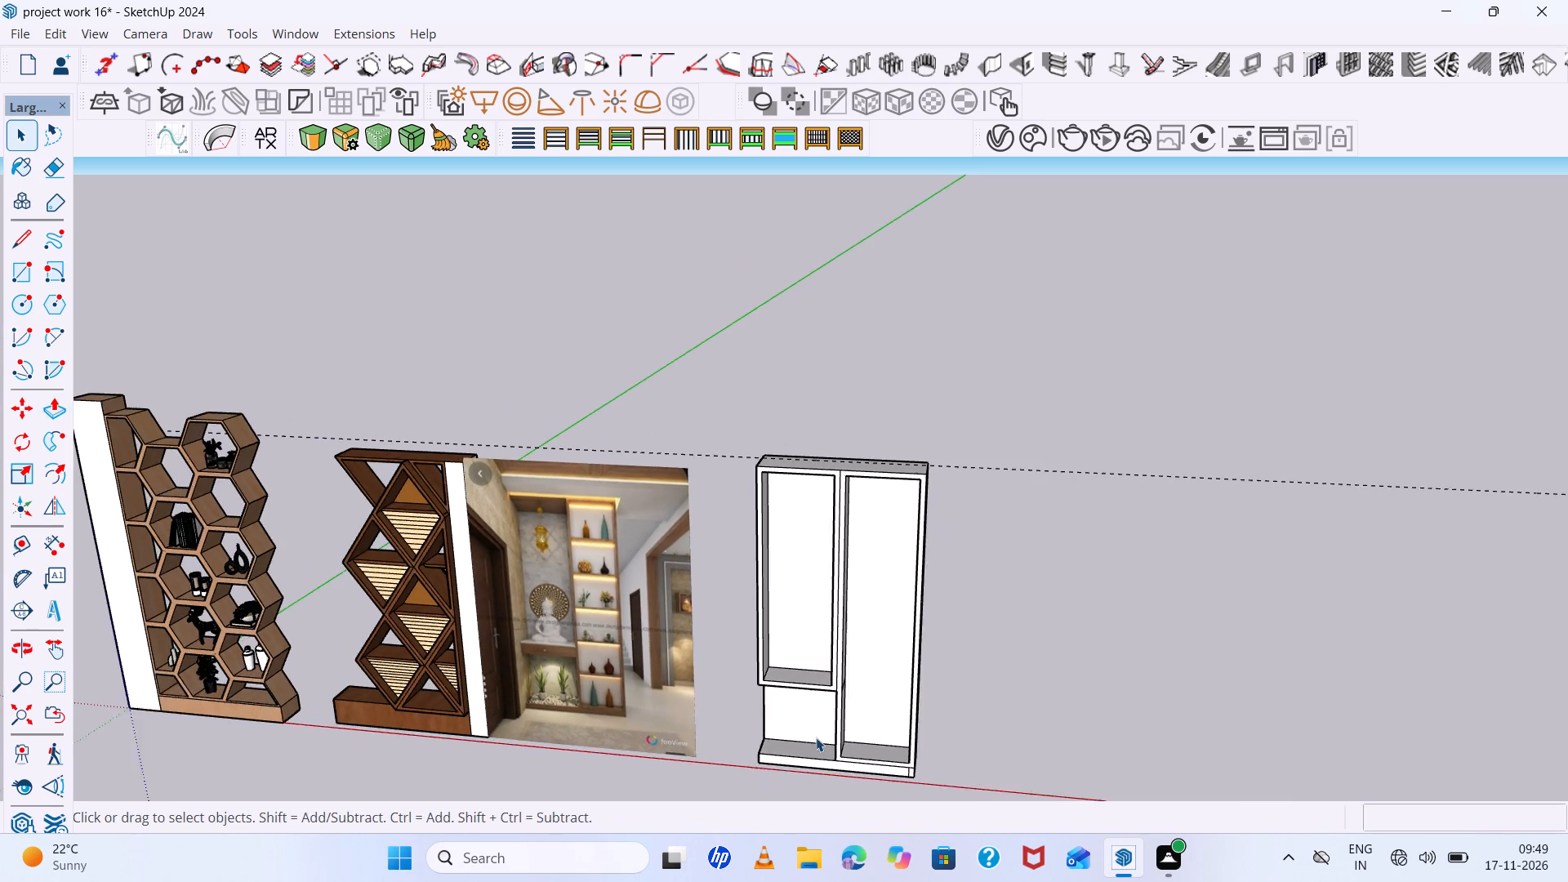
middle_drag(835, 751, 839, 696)
scroll(699, 663, up, 5)
scroll(582, 628, up, 6)
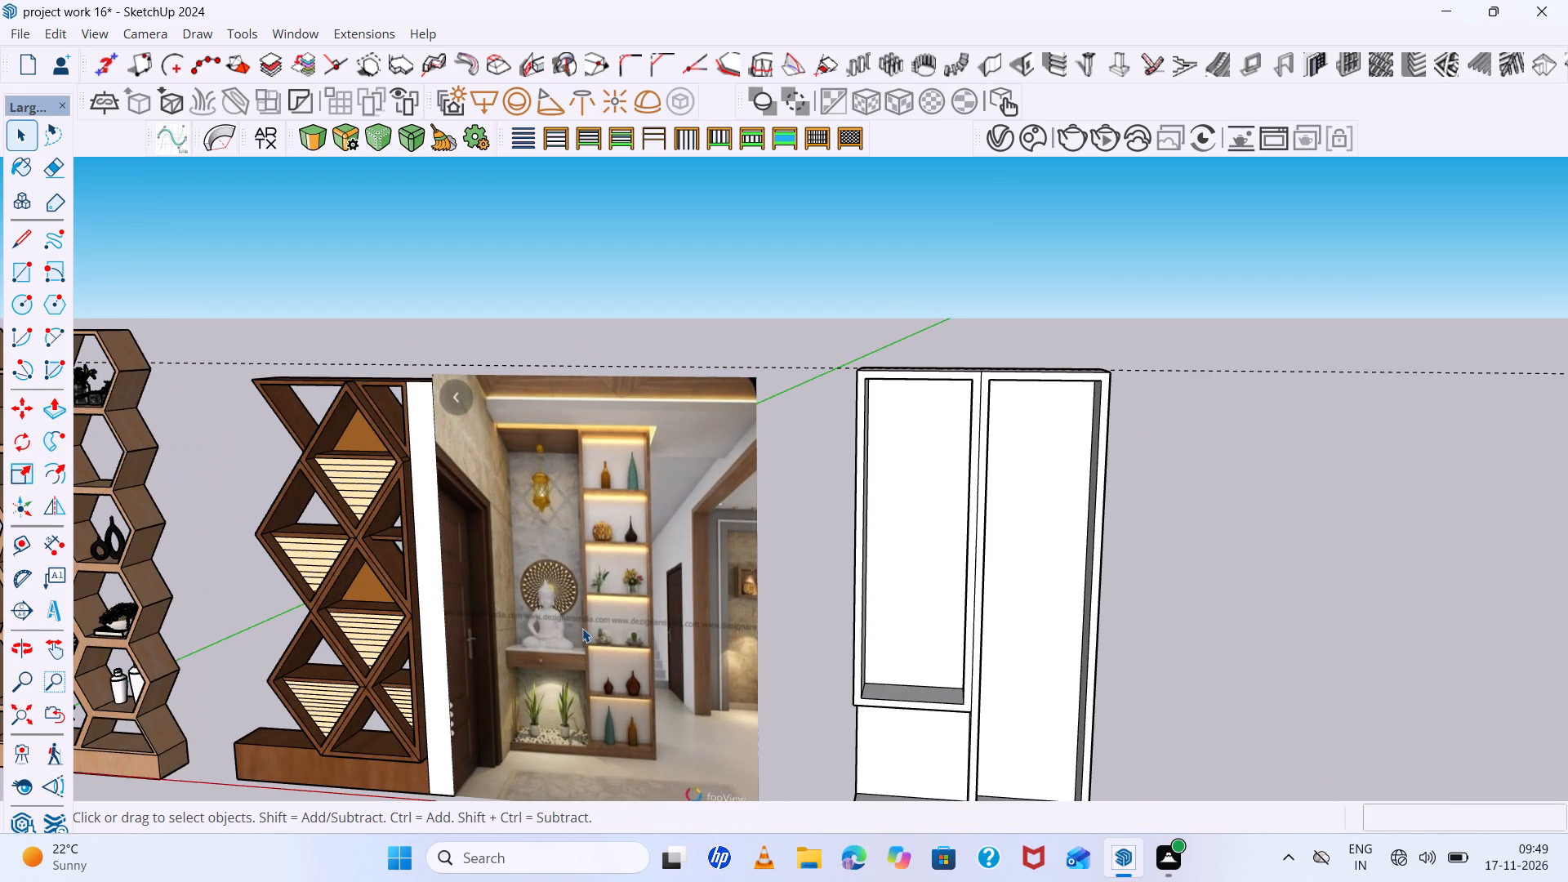
scroll(582, 628, down, 5)
middle_drag(581, 627, 585, 620)
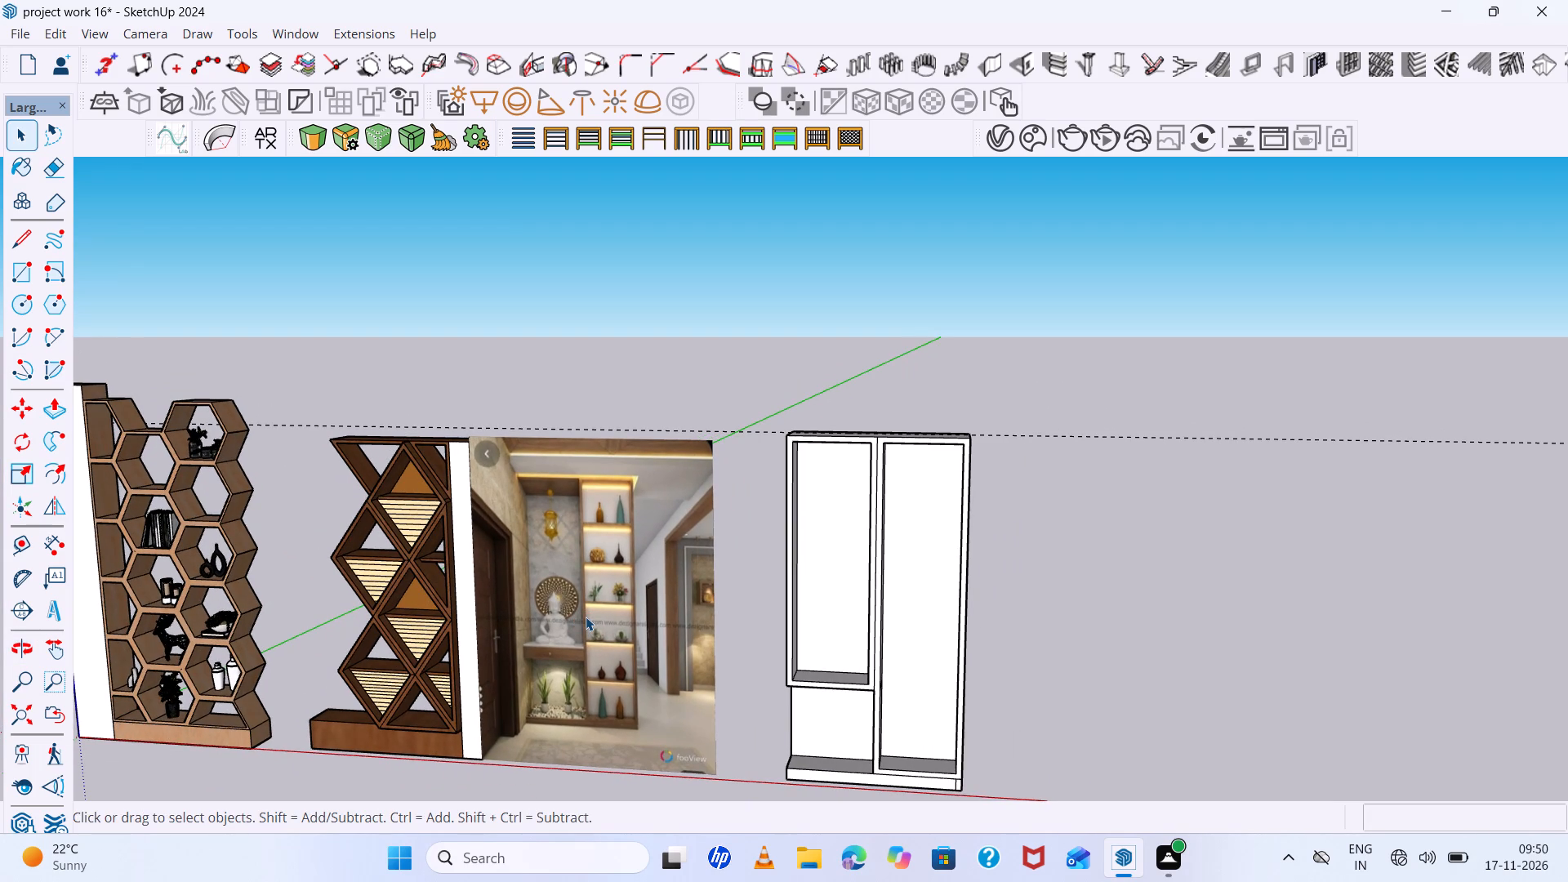
scroll(586, 617, down, 2)
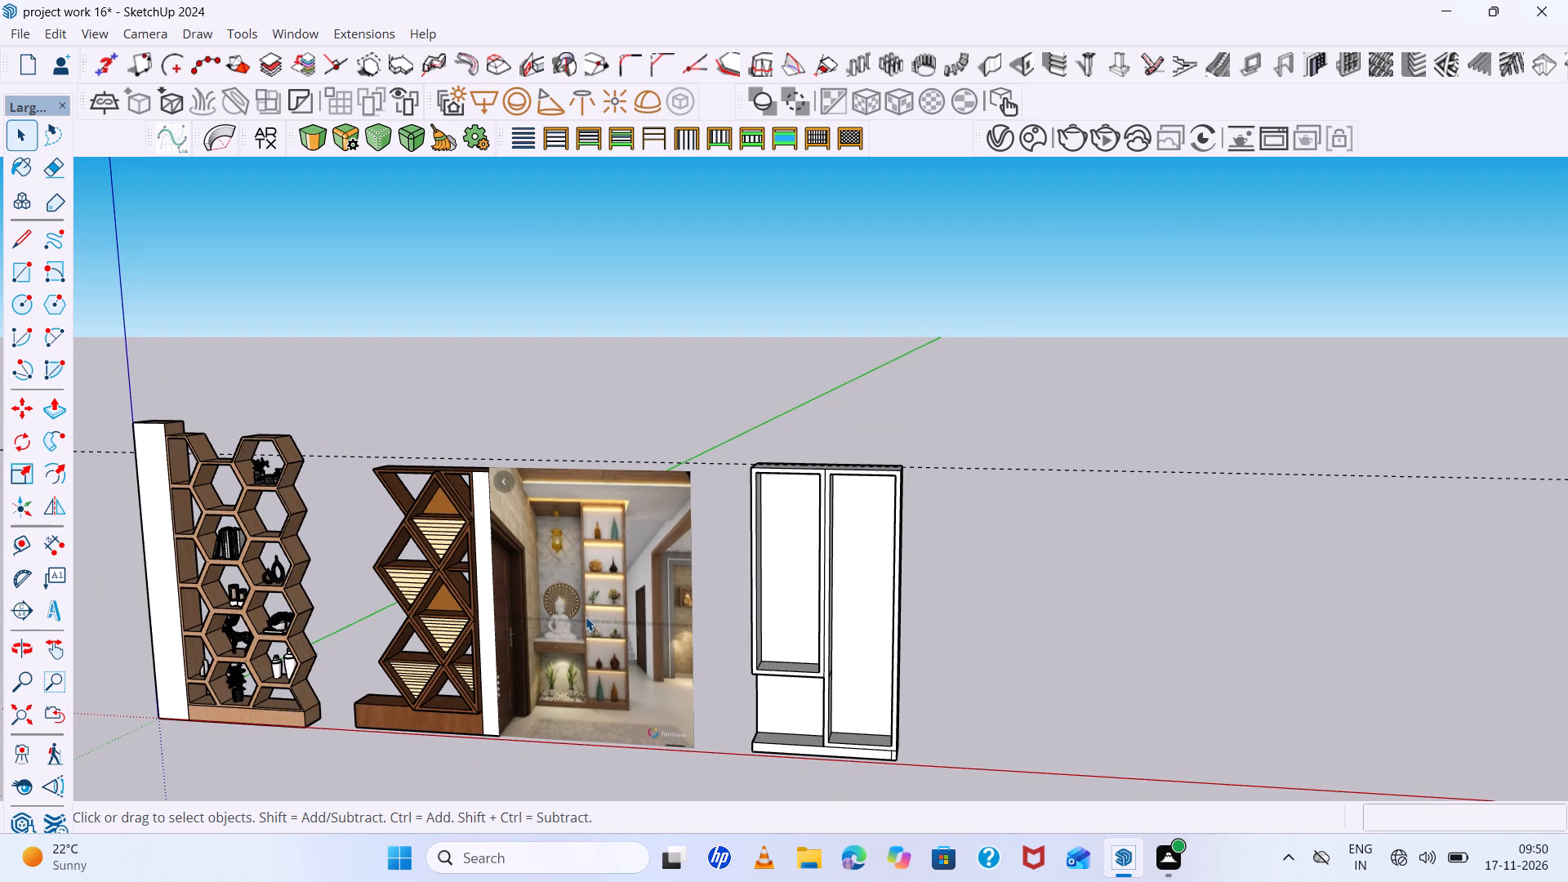
scroll(586, 617, down, 2)
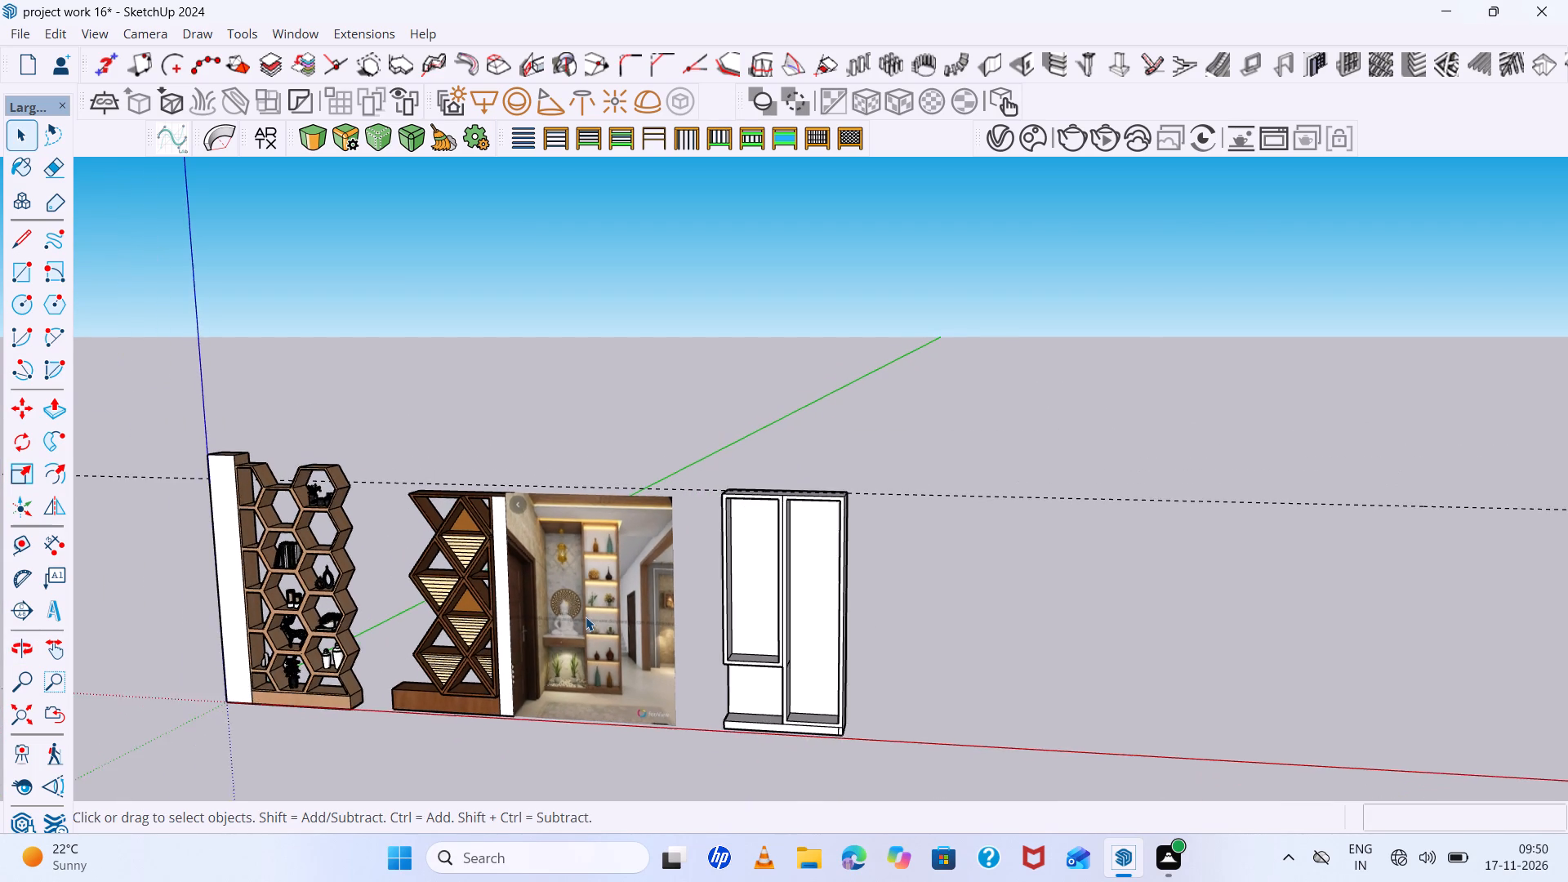
scroll(586, 617, down, 2)
middle_drag(586, 617, 666, 623)
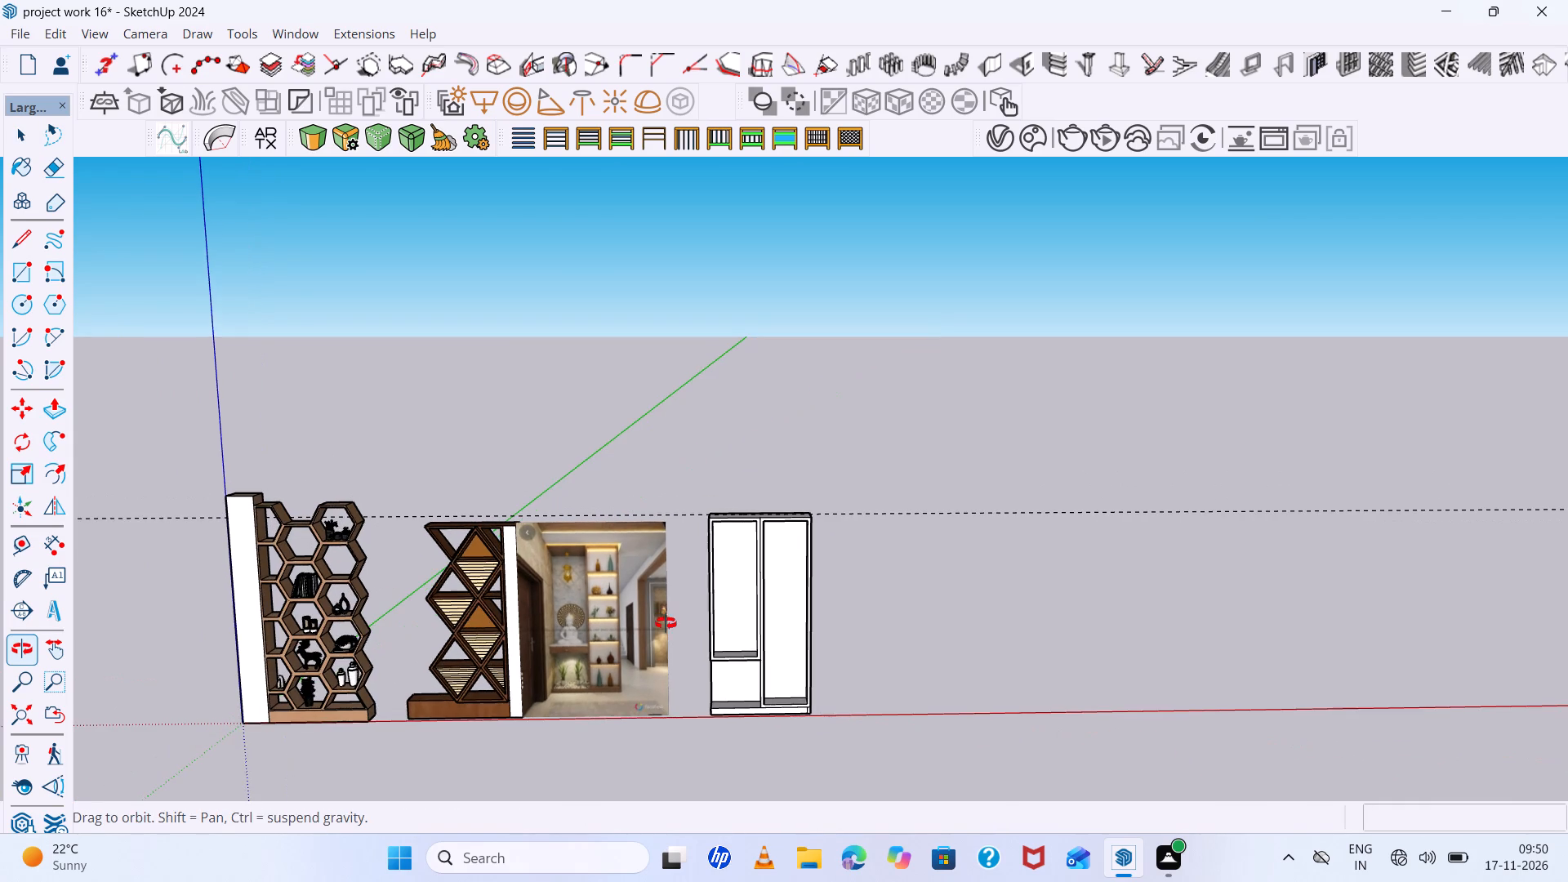
Examine the recessed compartments and base of the white cabinet from several close viewpoints.
middle_drag(666, 623, 691, 690)
scroll(779, 699, up, 18)
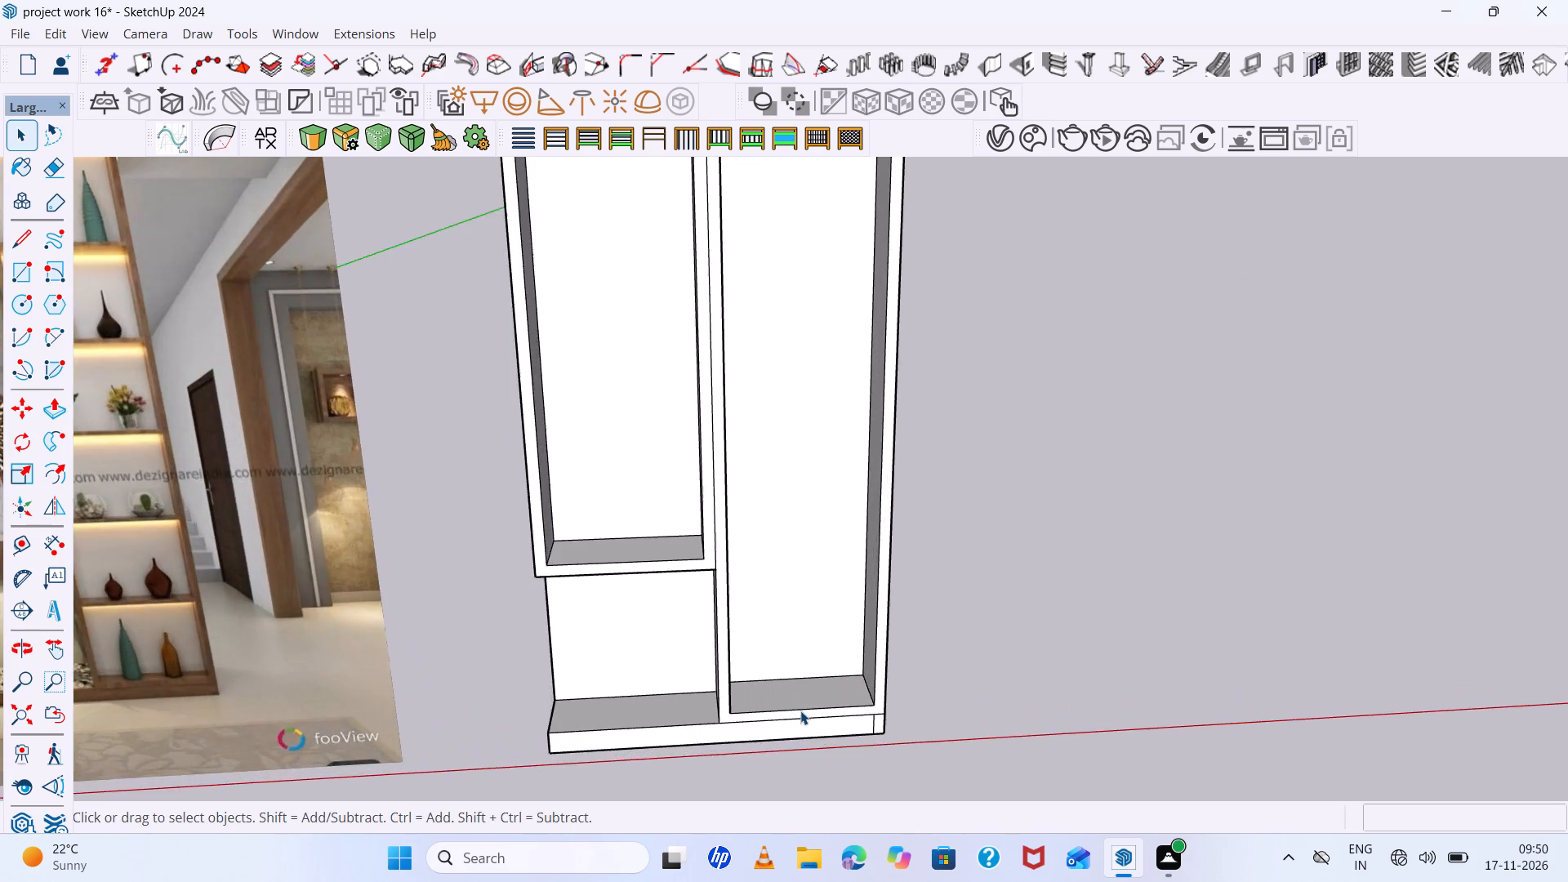
scroll(800, 710, up, 3)
scroll(800, 705, down, 8)
middle_drag(852, 739, 841, 703)
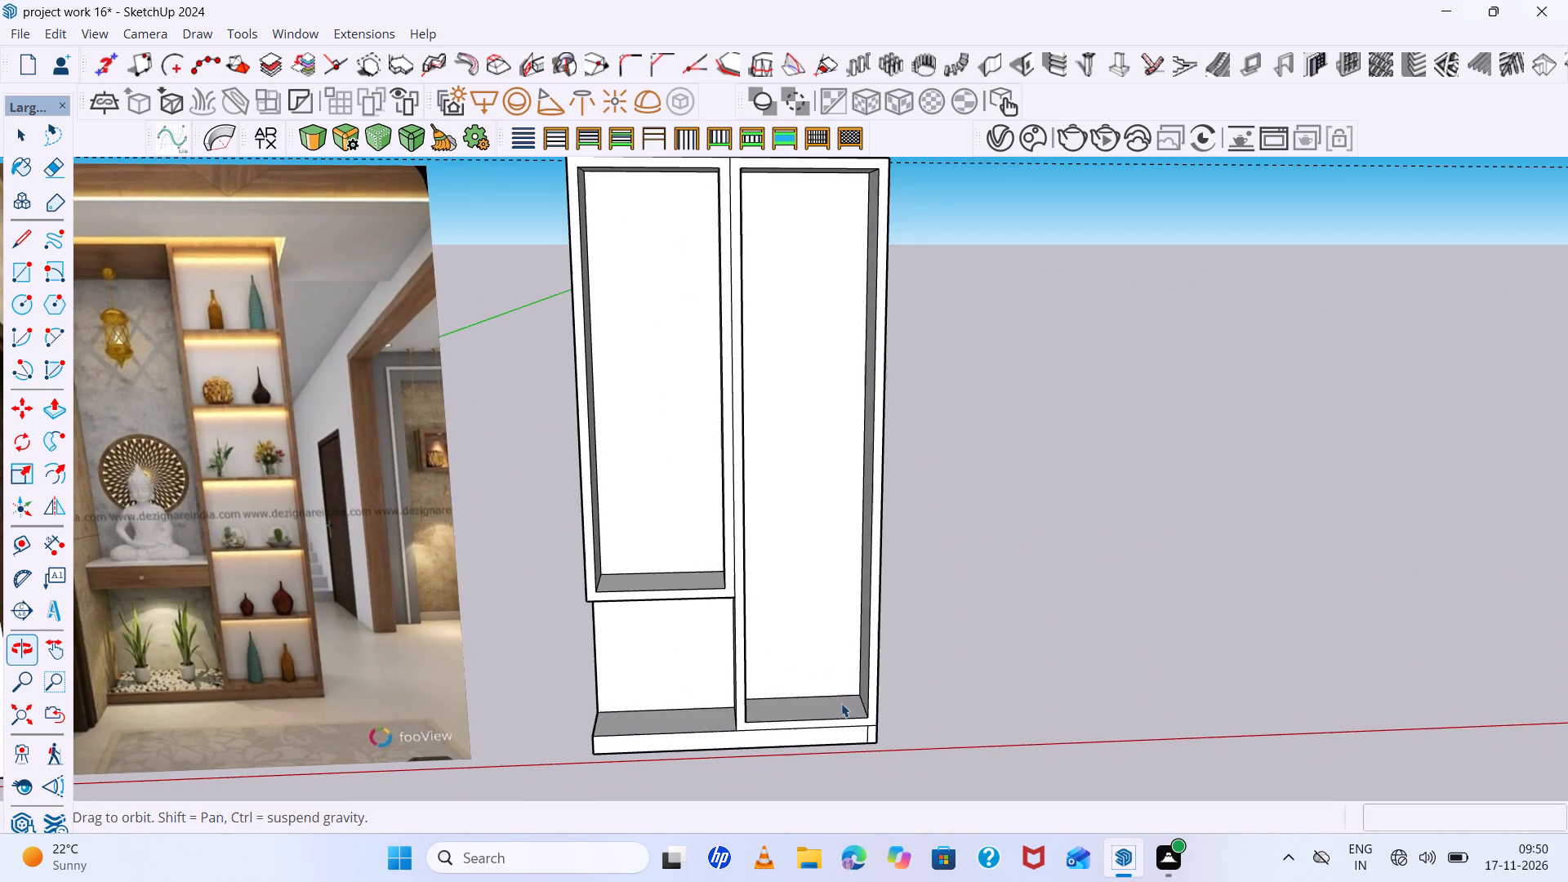
scroll(859, 723, up, 14)
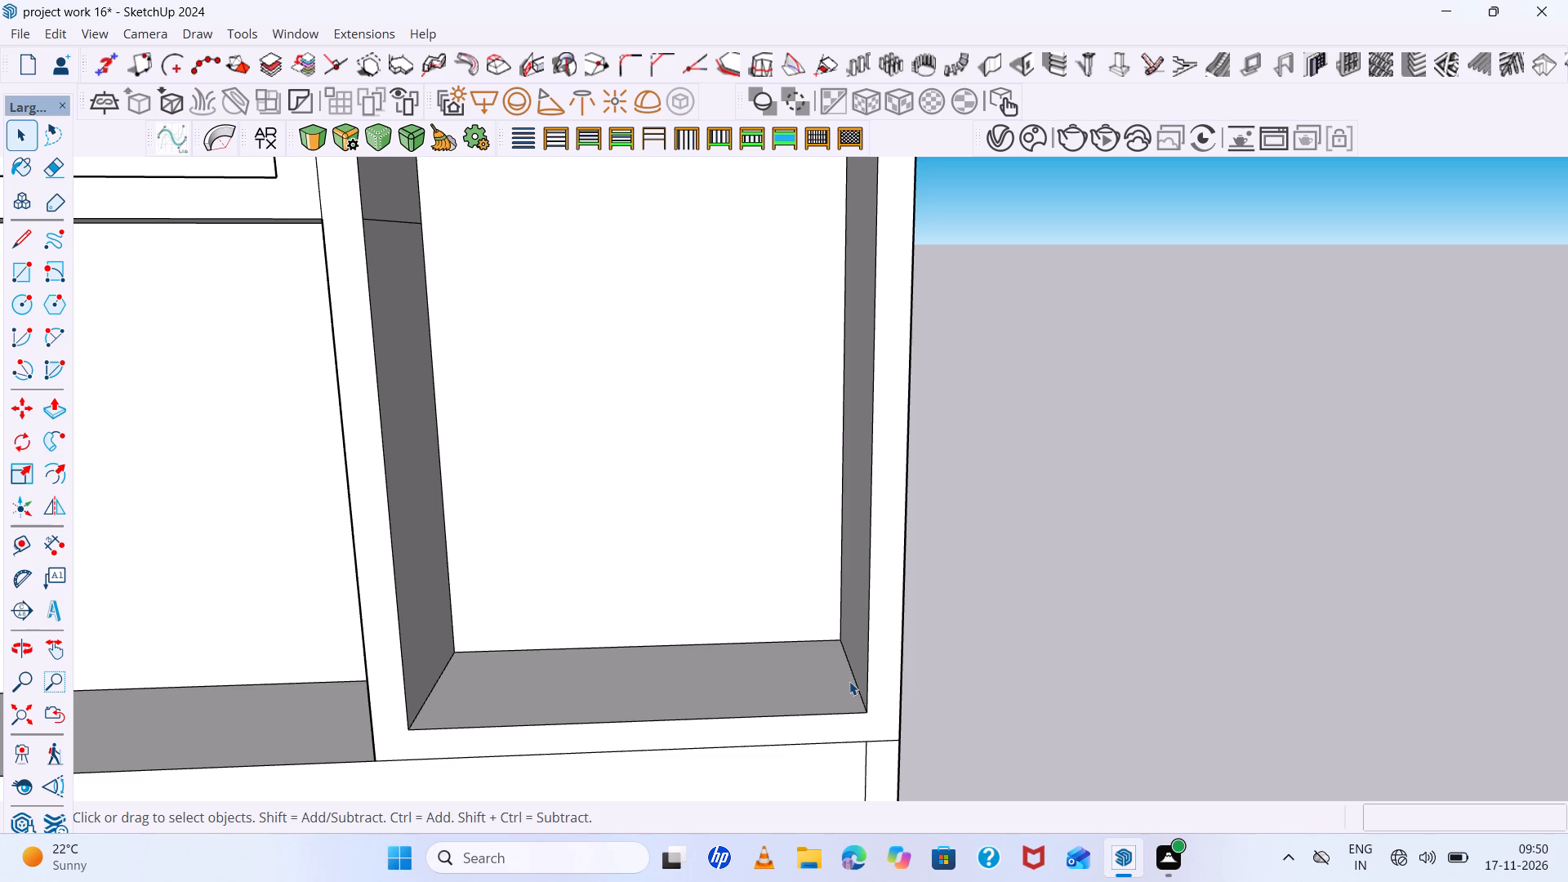
scroll(849, 681, down, 3)
middle_drag(849, 679, 880, 640)
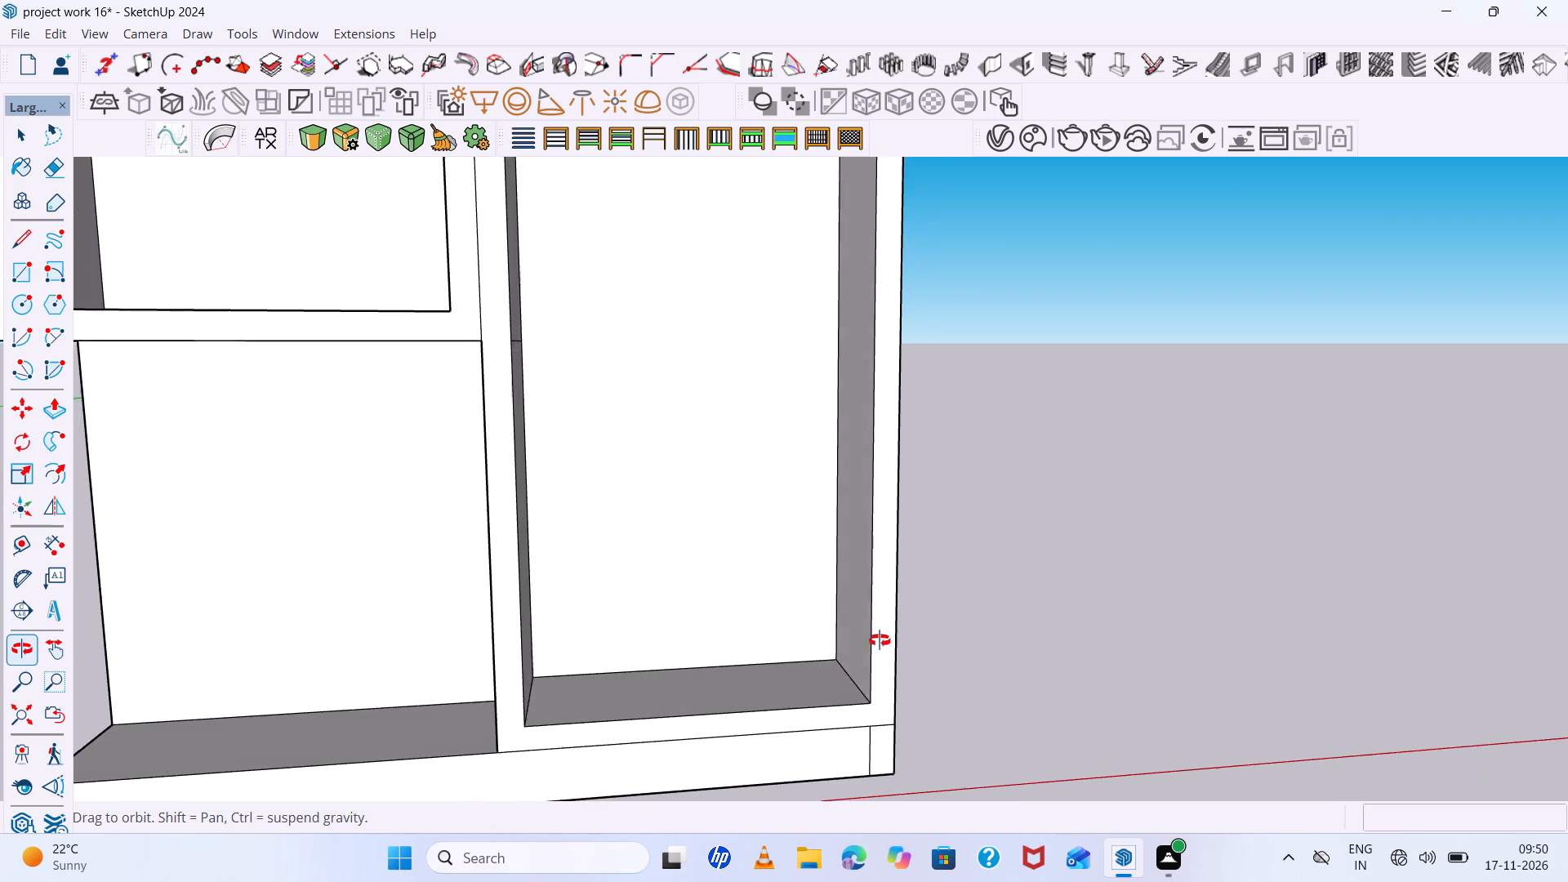
middle_drag(880, 640, 867, 644)
scroll(866, 644, down, 2)
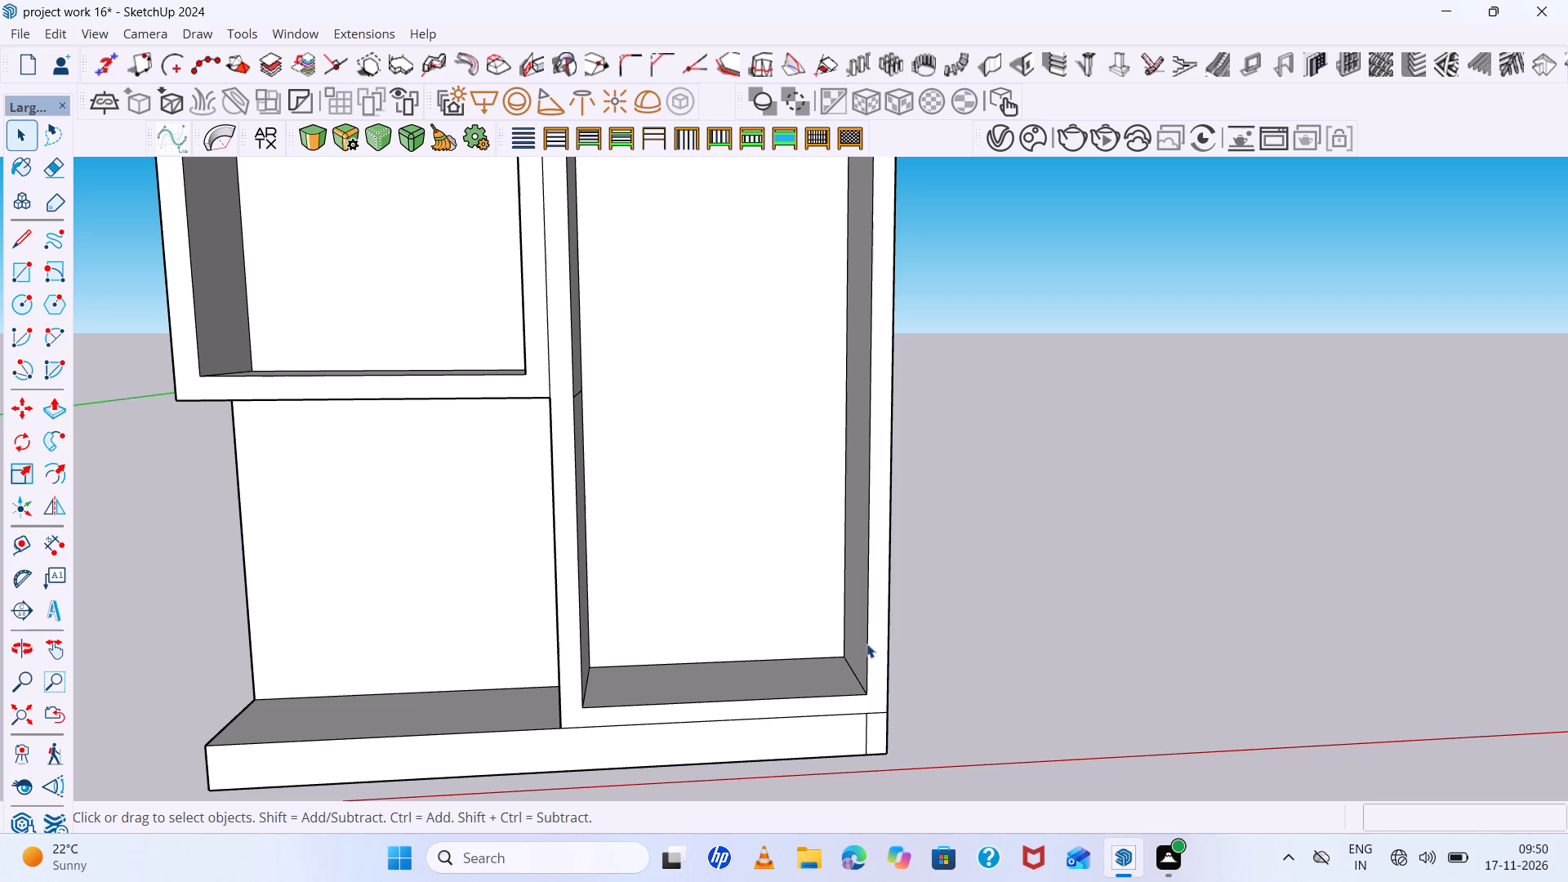
scroll(866, 644, up, 1)
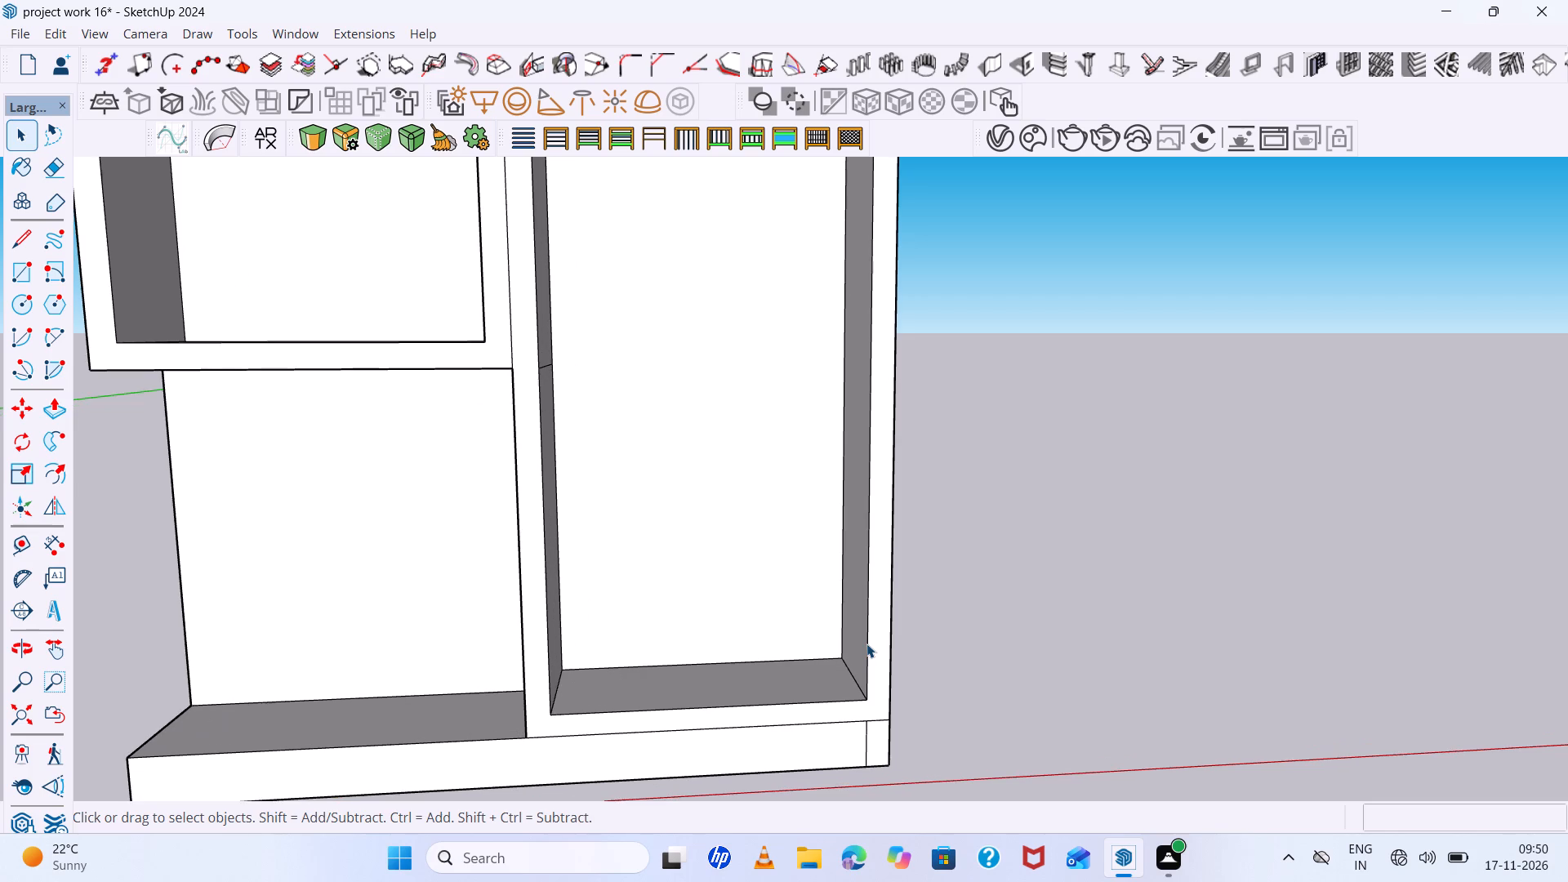
scroll(866, 644, down, 3)
middle_drag(866, 644, 853, 625)
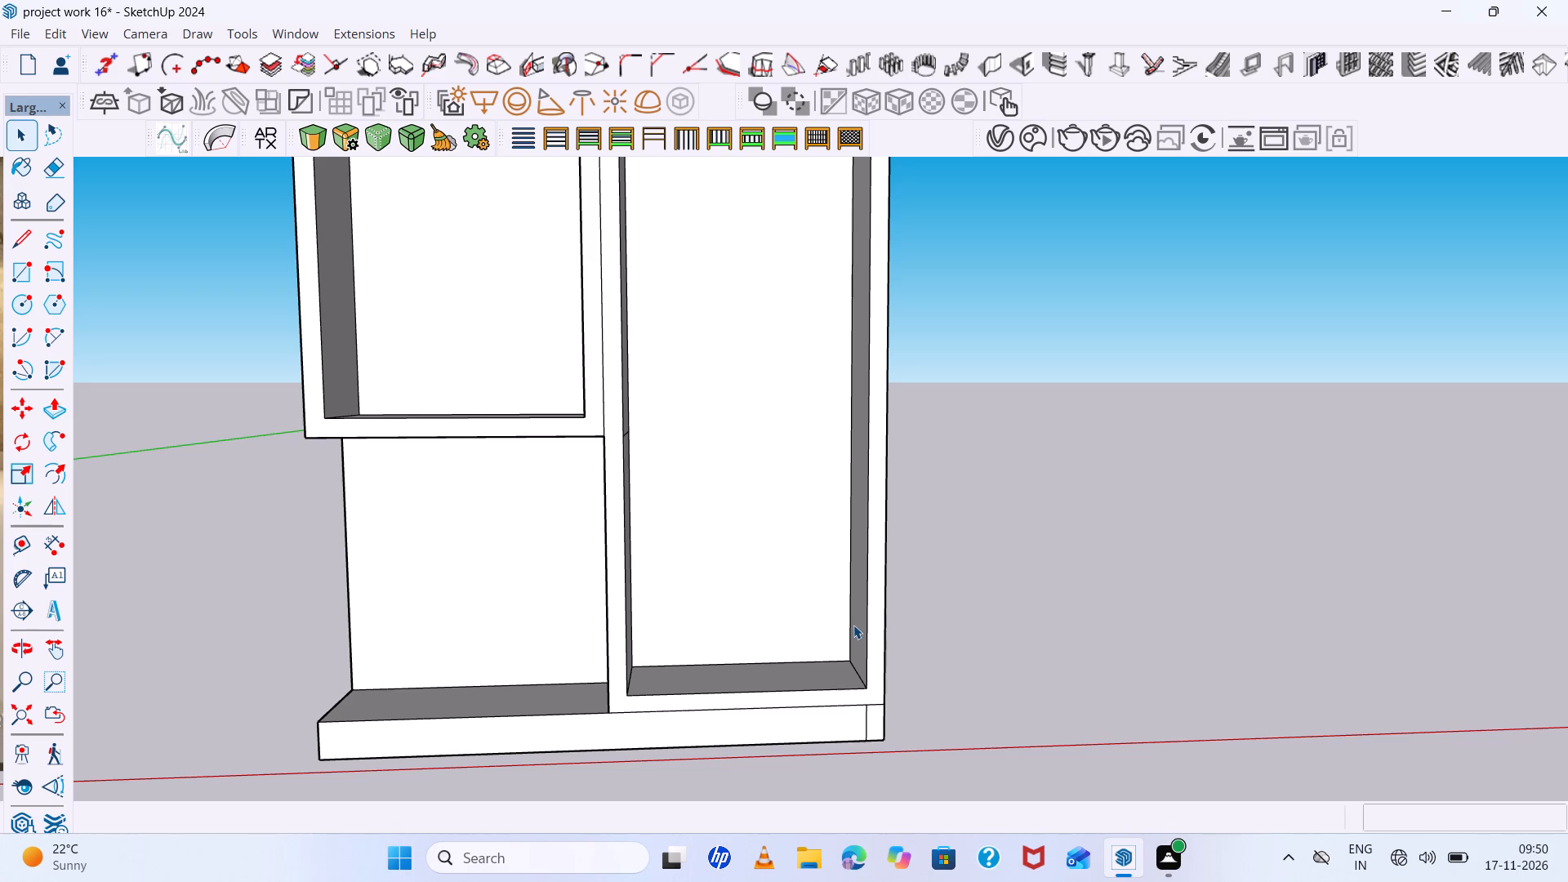
scroll(853, 625, up, 2)
scroll(853, 625, down, 1)
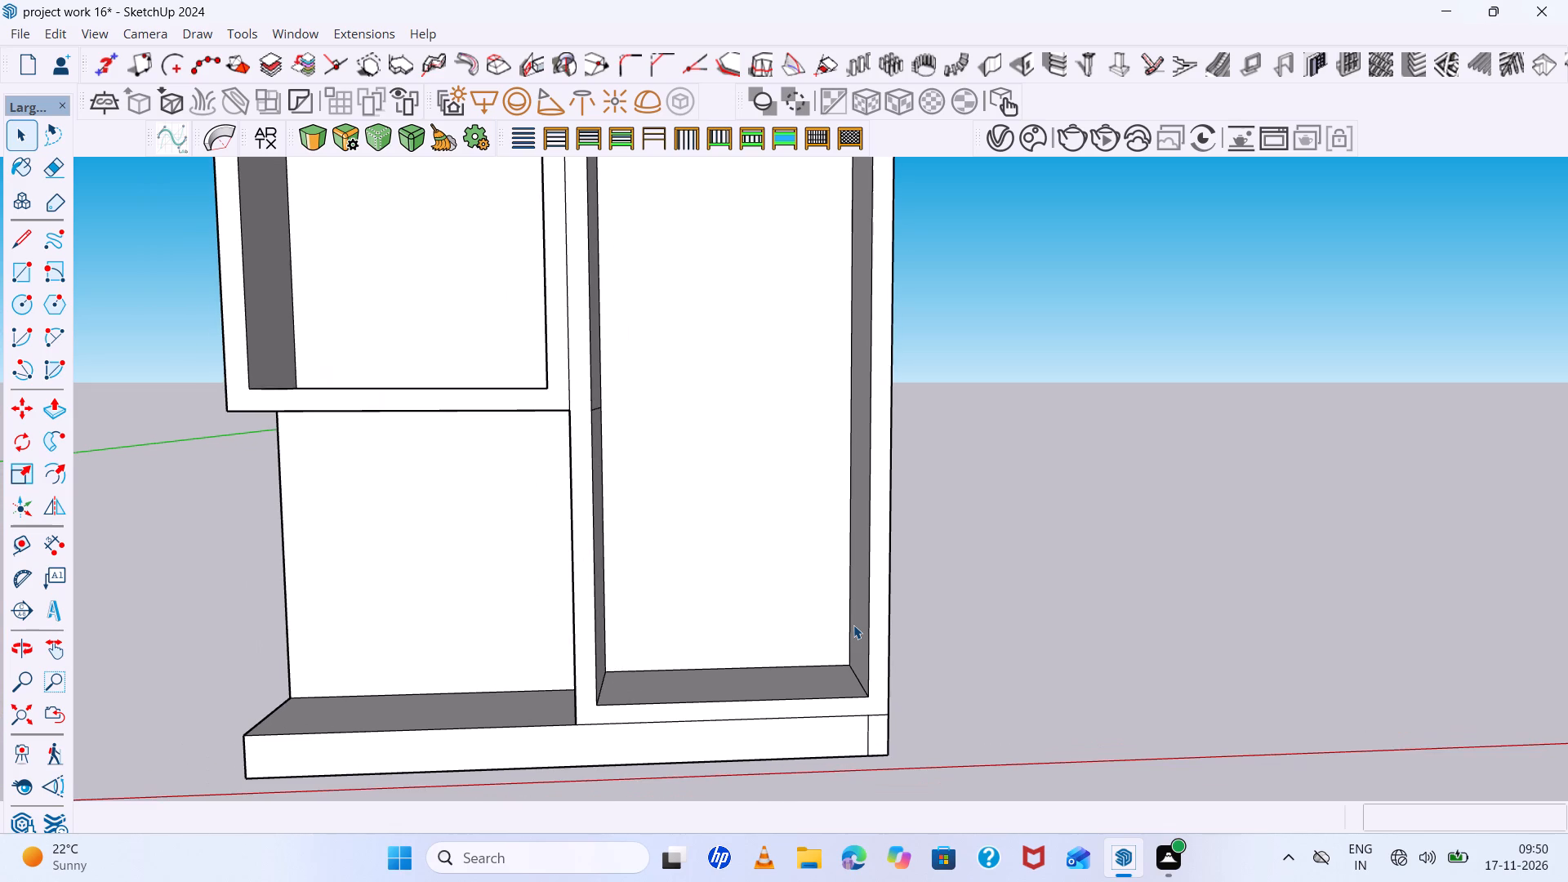
scroll(853, 625, down, 2)
middle_drag(853, 625, 847, 568)
scroll(847, 568, up, 1)
scroll(847, 568, down, 2)
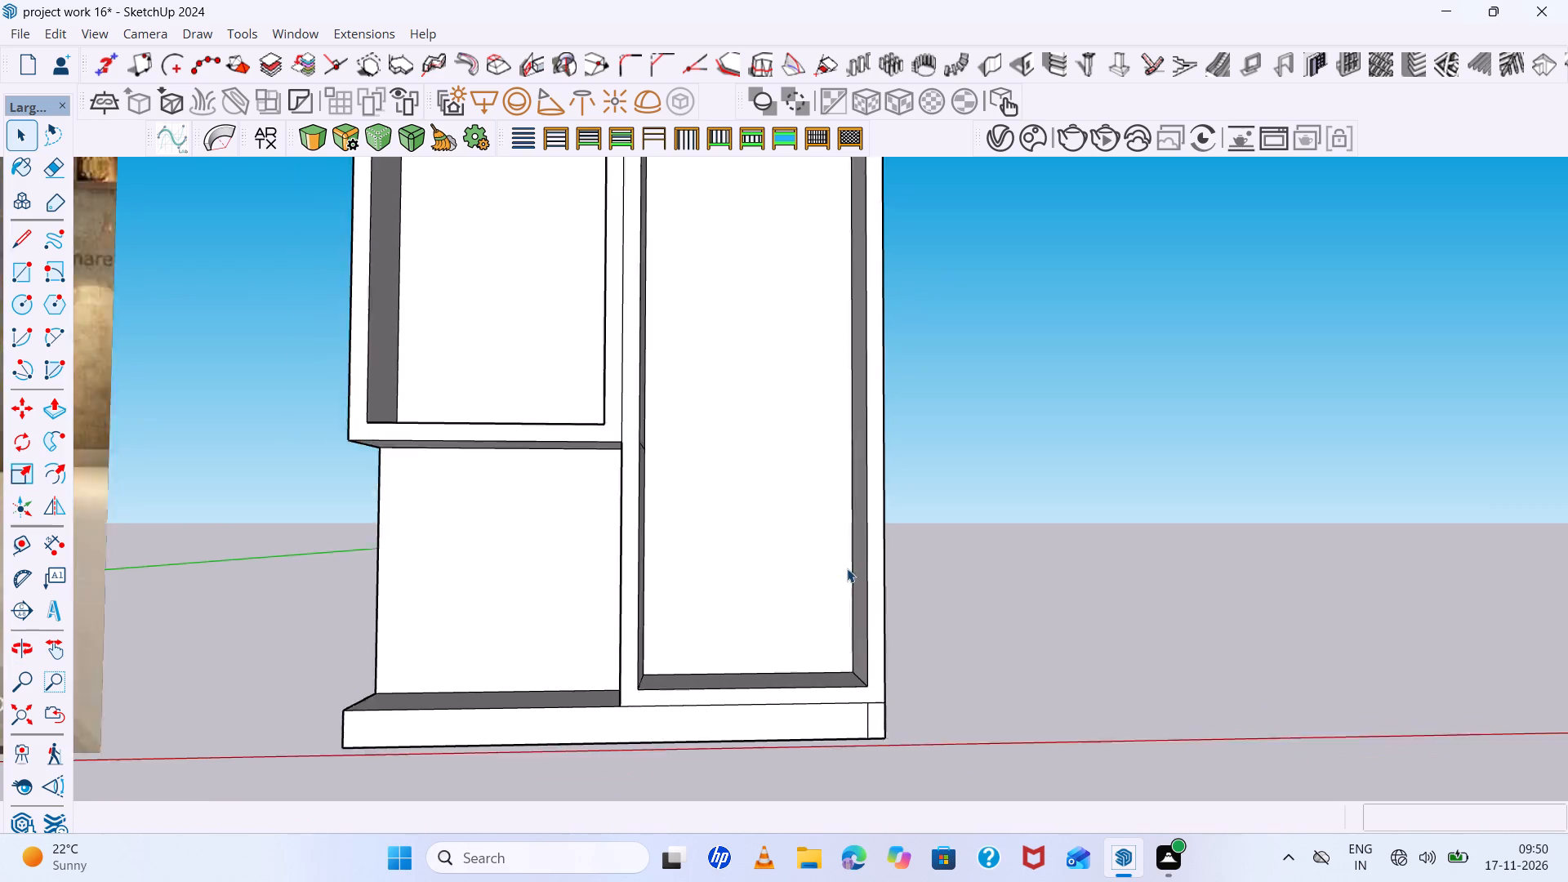
scroll(847, 568, down, 8)
middle_drag(844, 577, 800, 611)
scroll(823, 625, up, 7)
scroll(823, 625, down, 6)
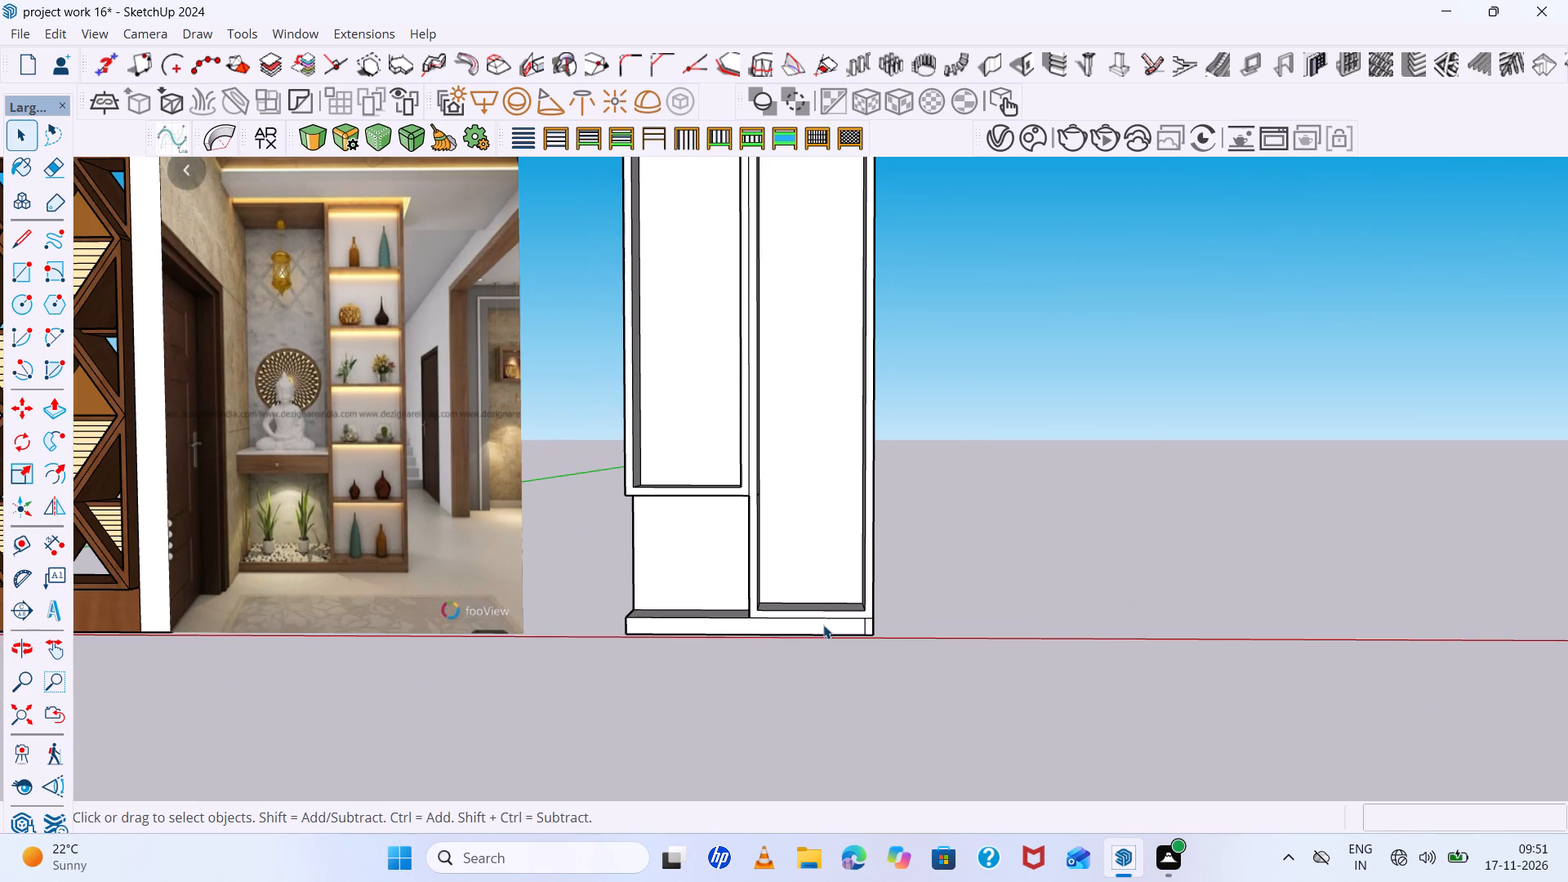
scroll(820, 661, up, 2)
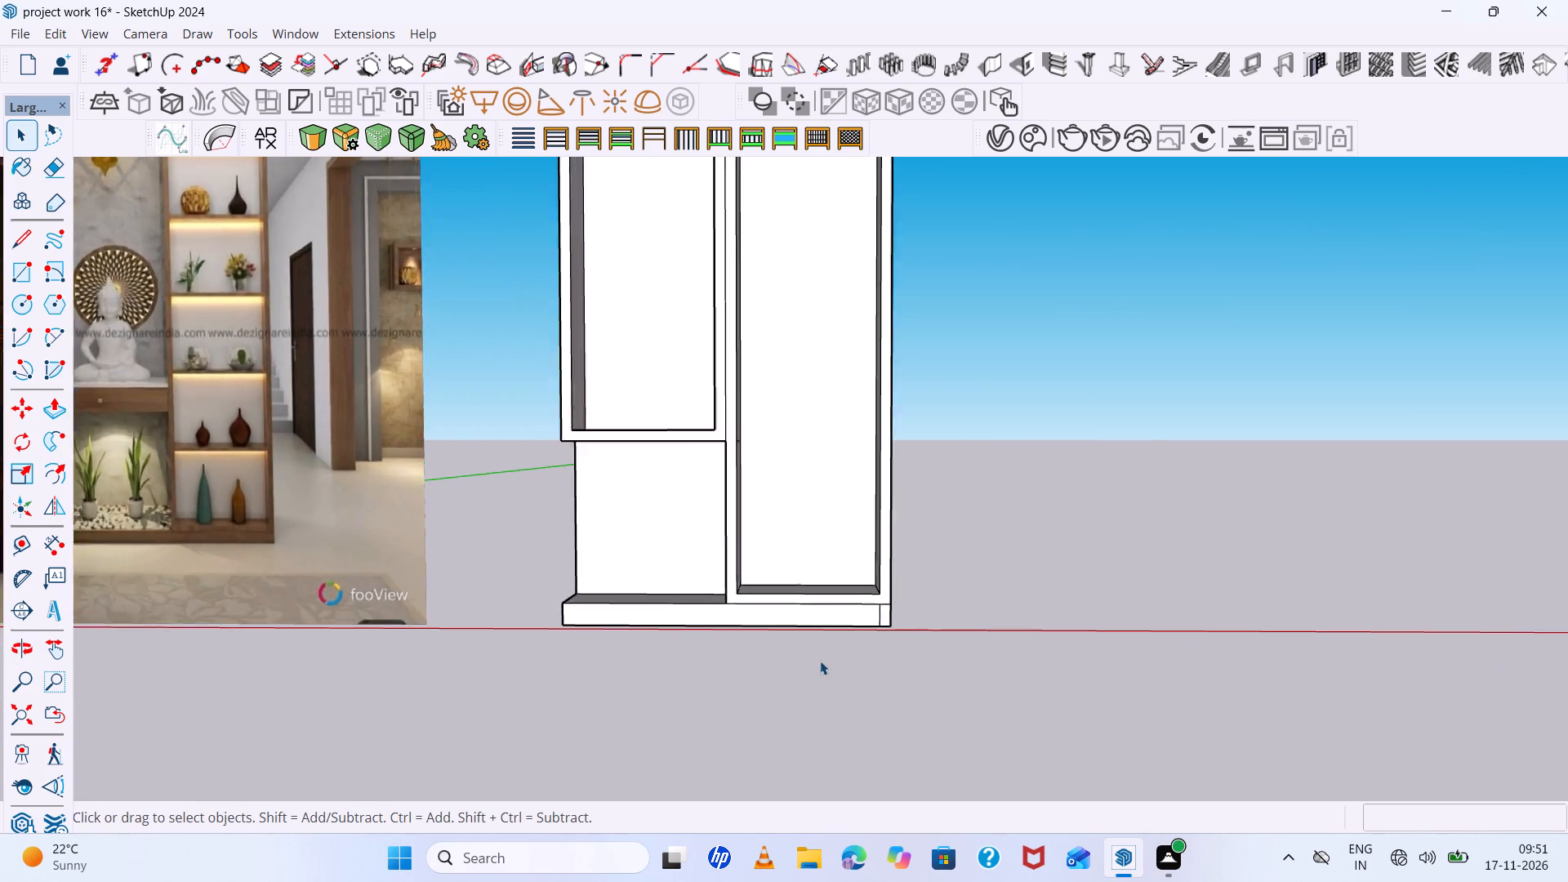
Compare the cabinet's compartments with the shelf column and Buddha niche in the reference photo.
scroll(820, 661, up, 4)
scroll(818, 661, down, 3)
scroll(160, 563, up, 10)
scroll(169, 549, down, 5)
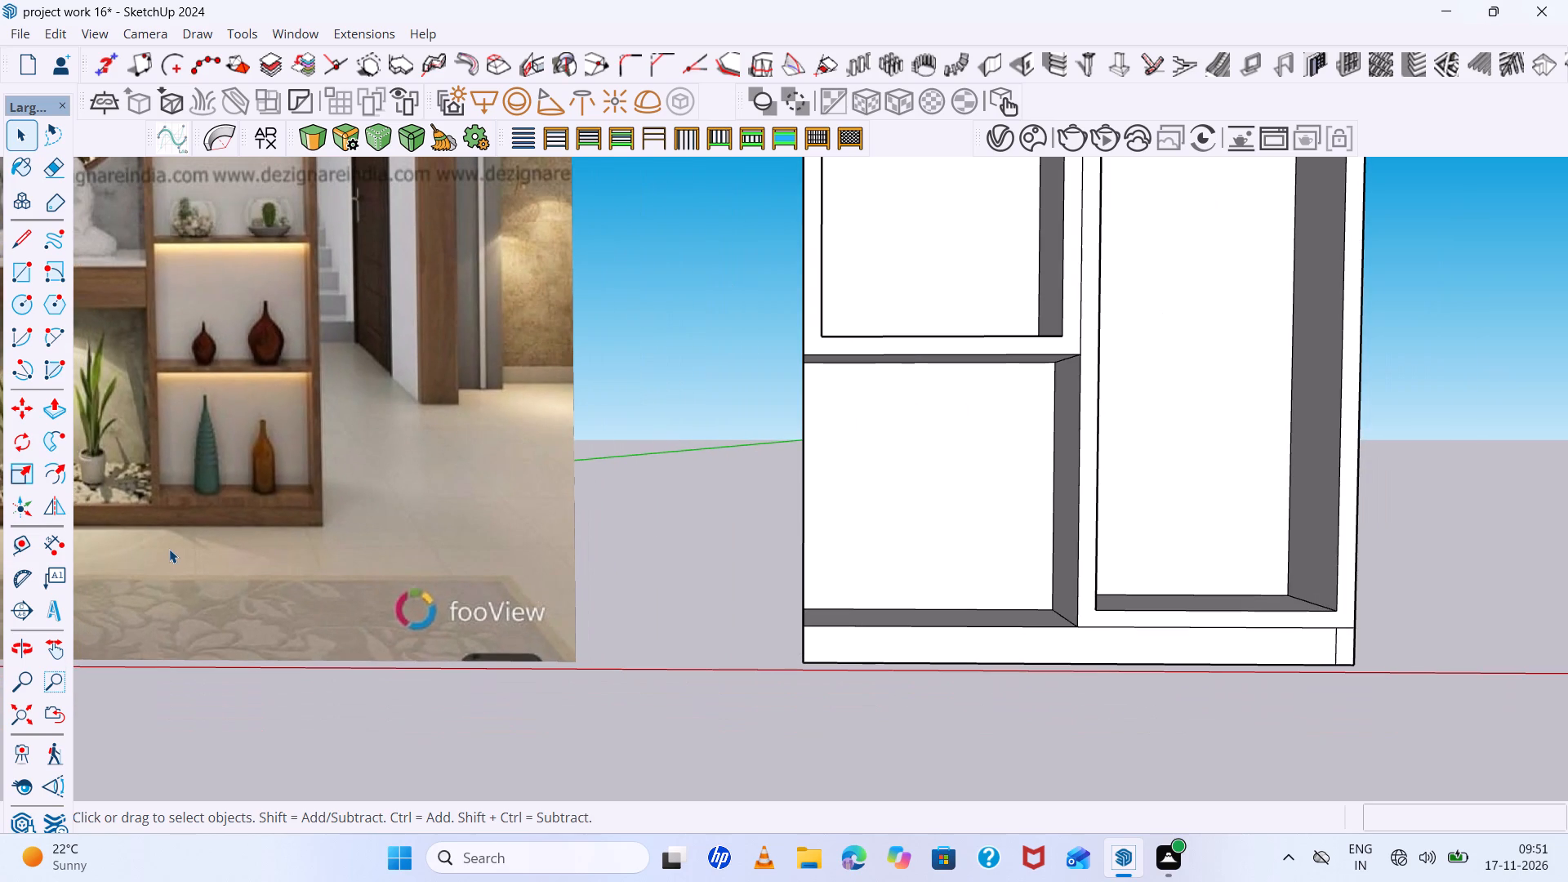
scroll(169, 549, down, 4)
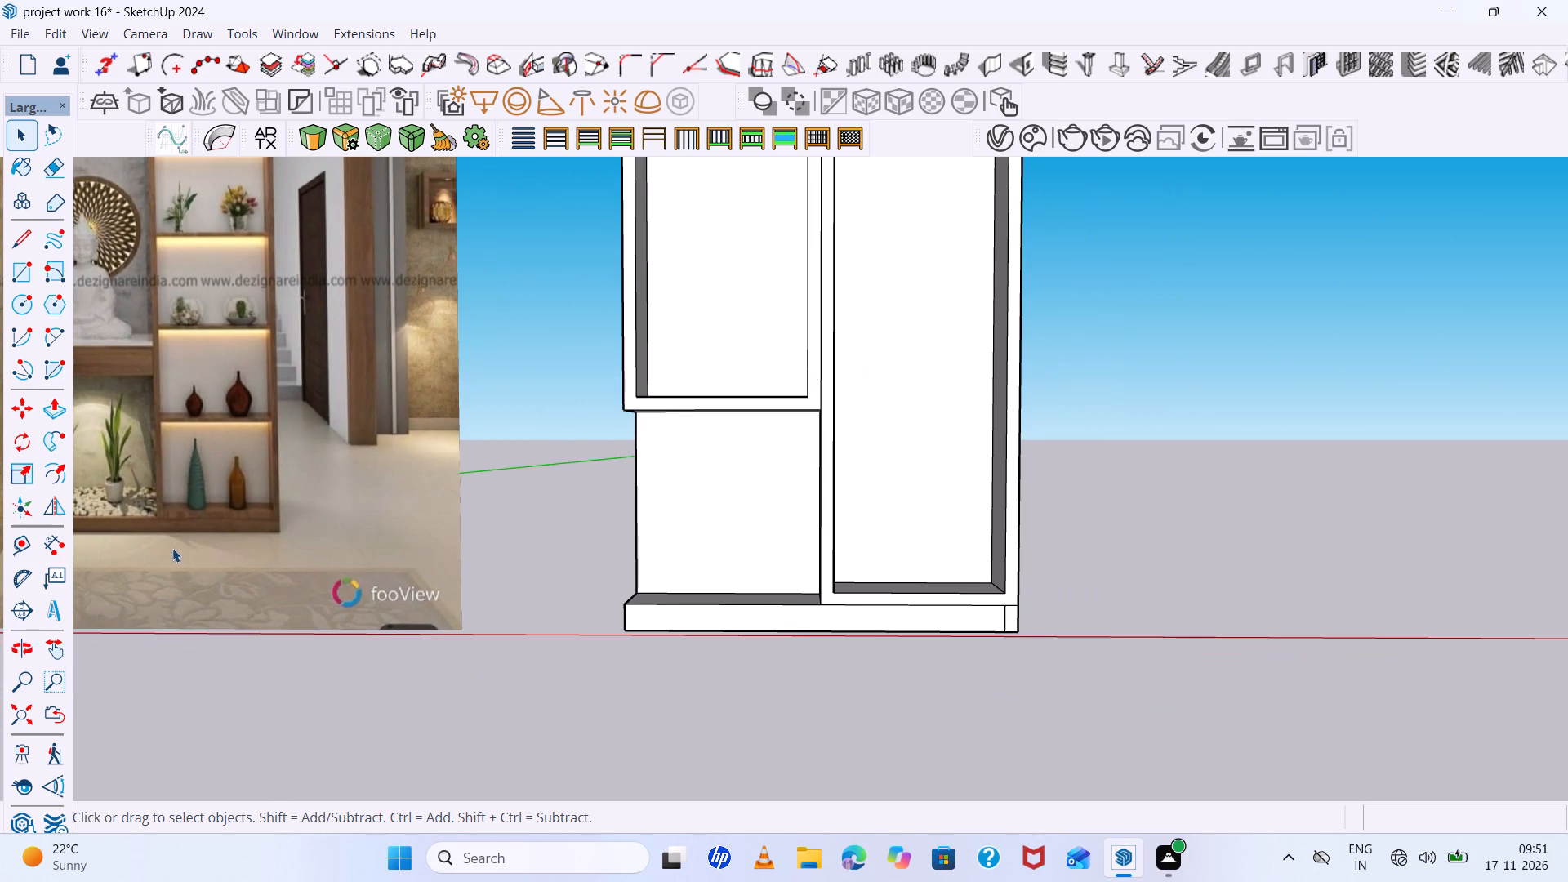
middle_drag(172, 548, 217, 584)
scroll(219, 585, down, 5)
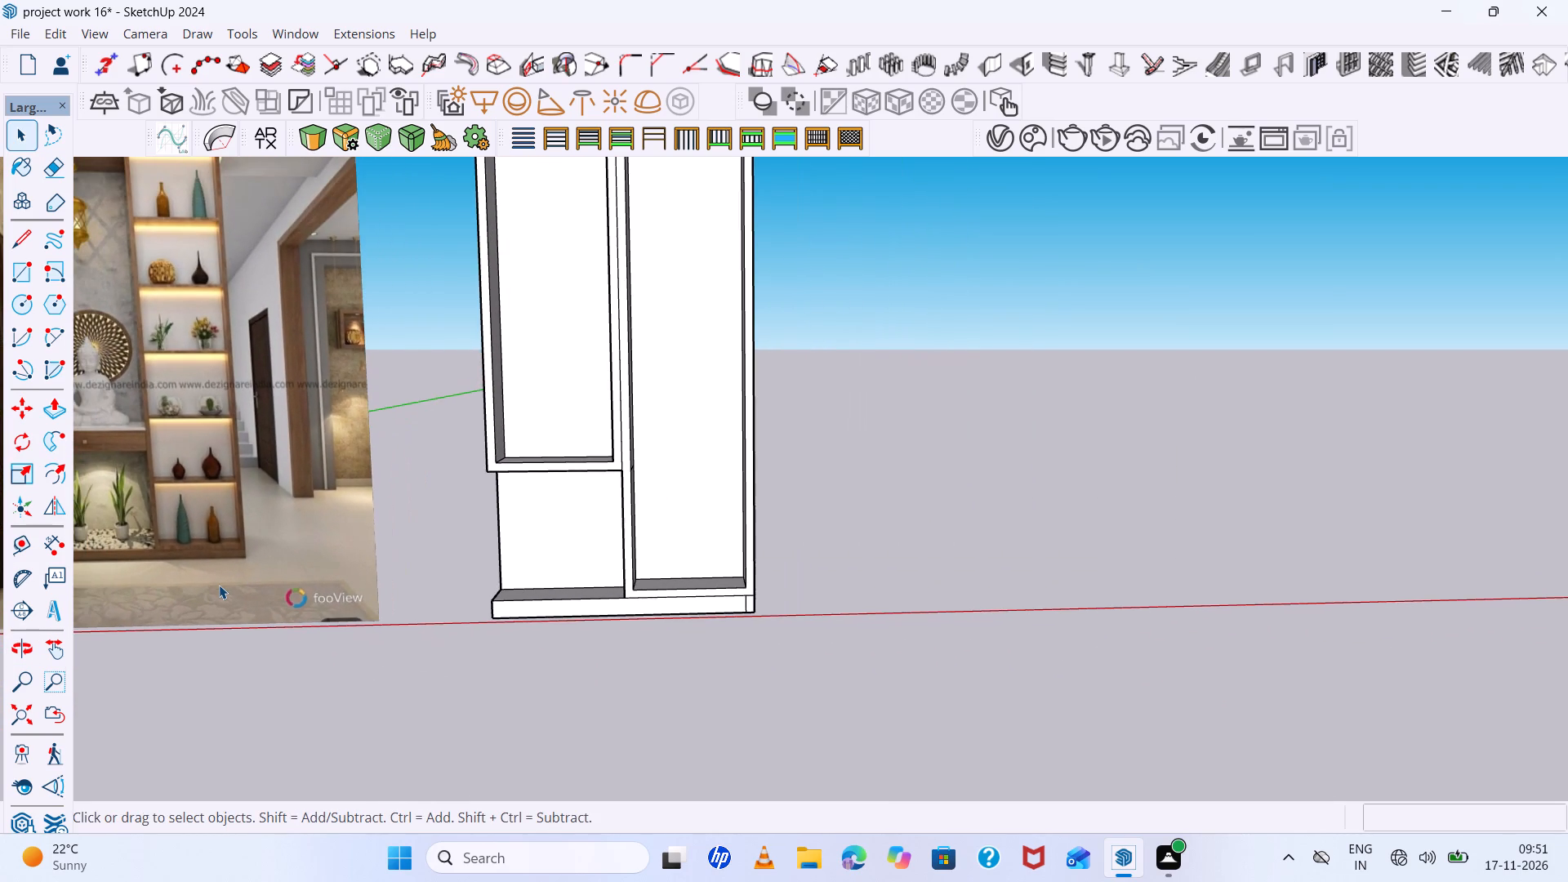
scroll(219, 585, down, 4)
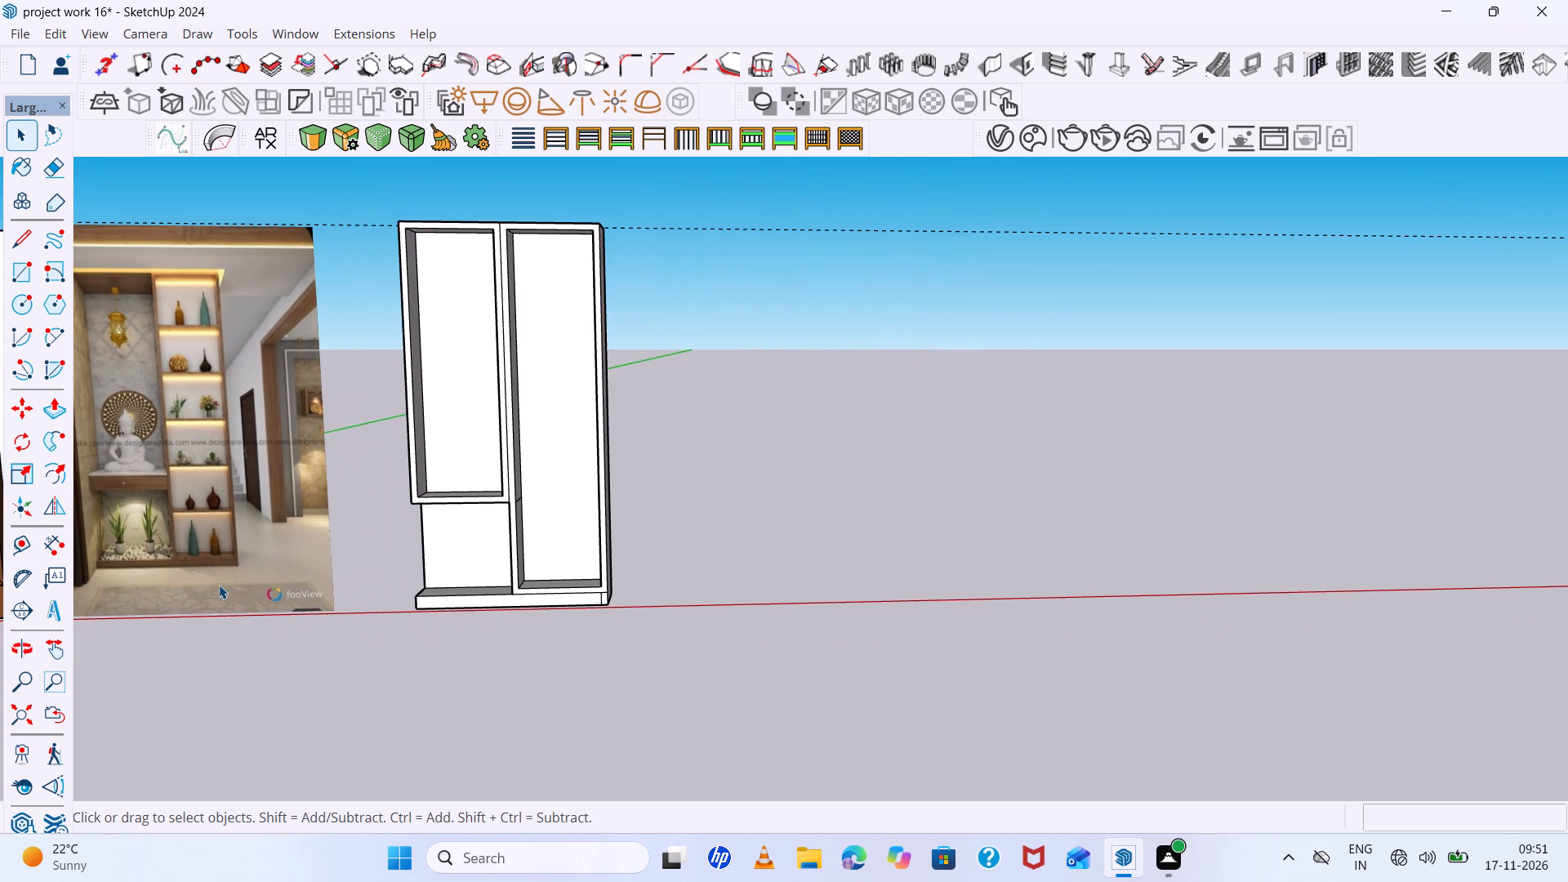
scroll(219, 585, down, 3)
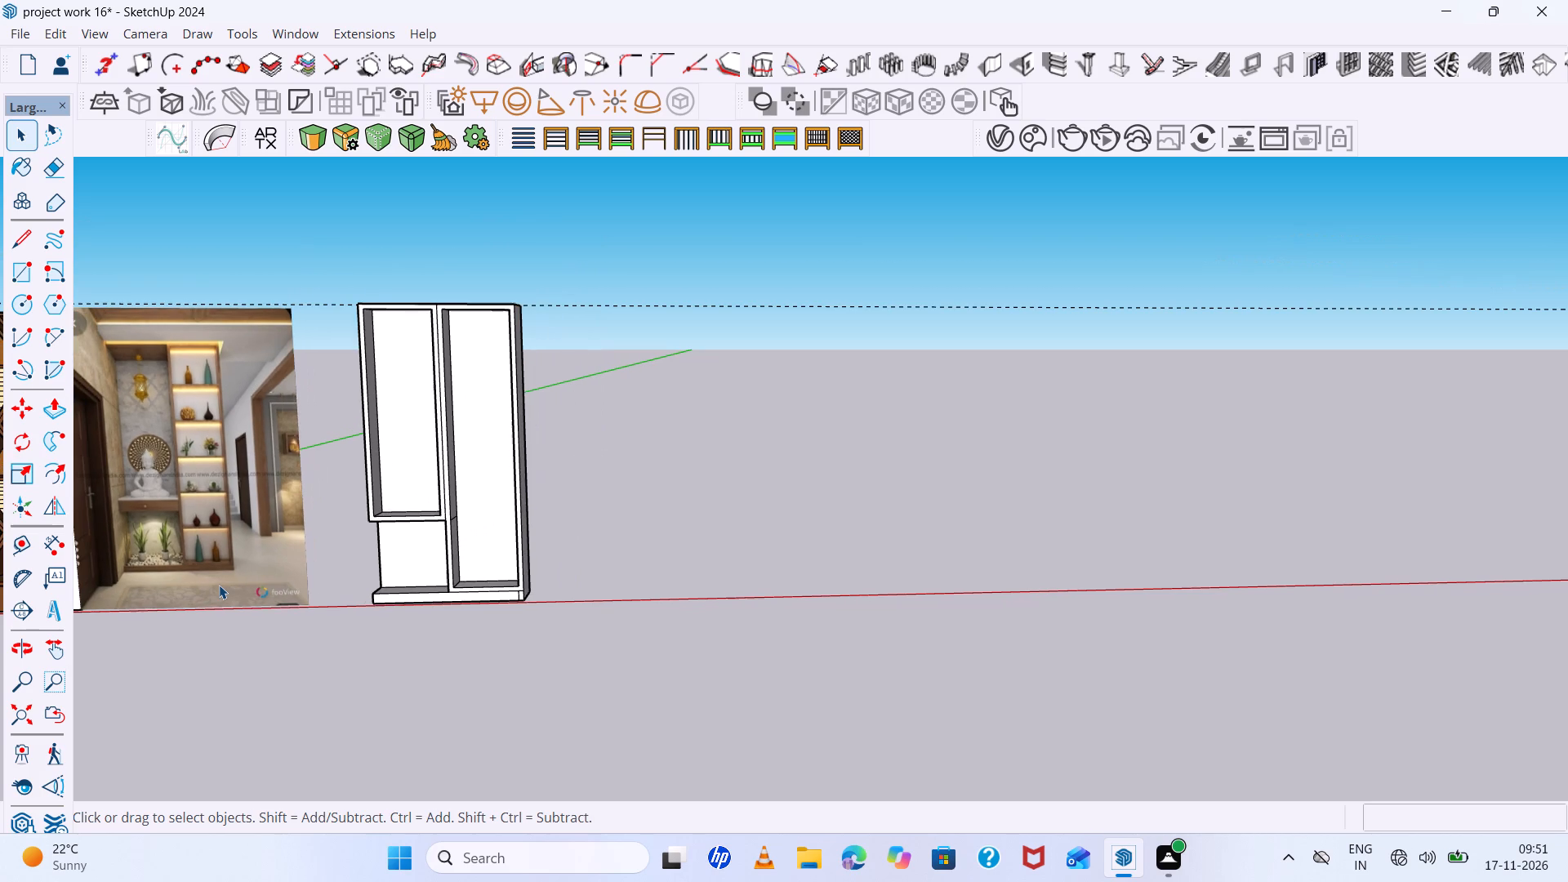
scroll(219, 585, down, 4)
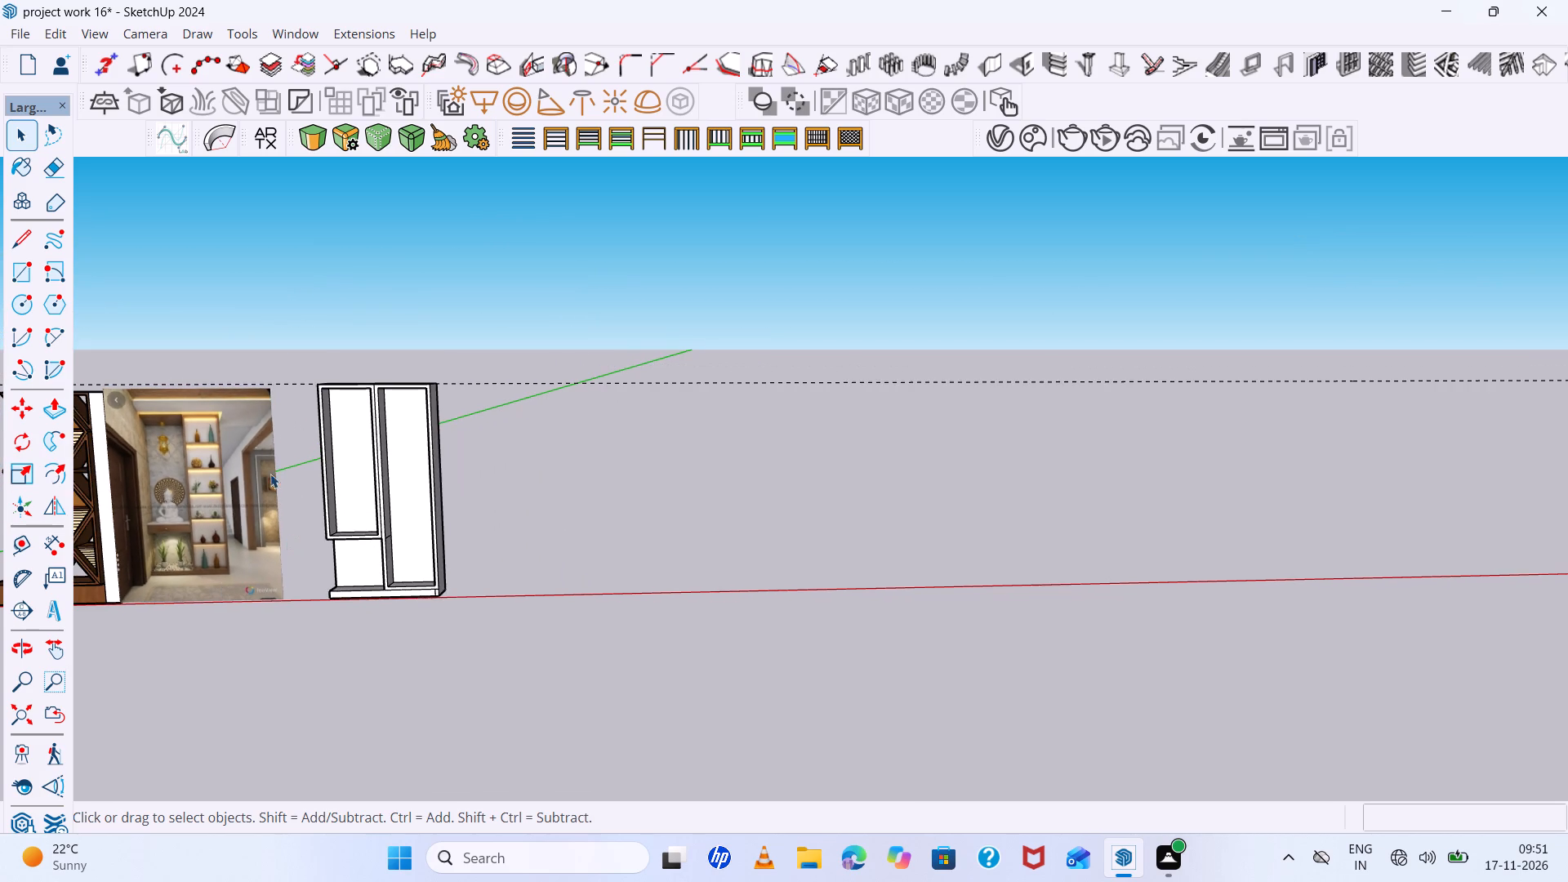
scroll(324, 403, up, 5)
scroll(442, 674, up, 5)
scroll(527, 701, down, 5)
middle_drag(528, 698, 550, 662)
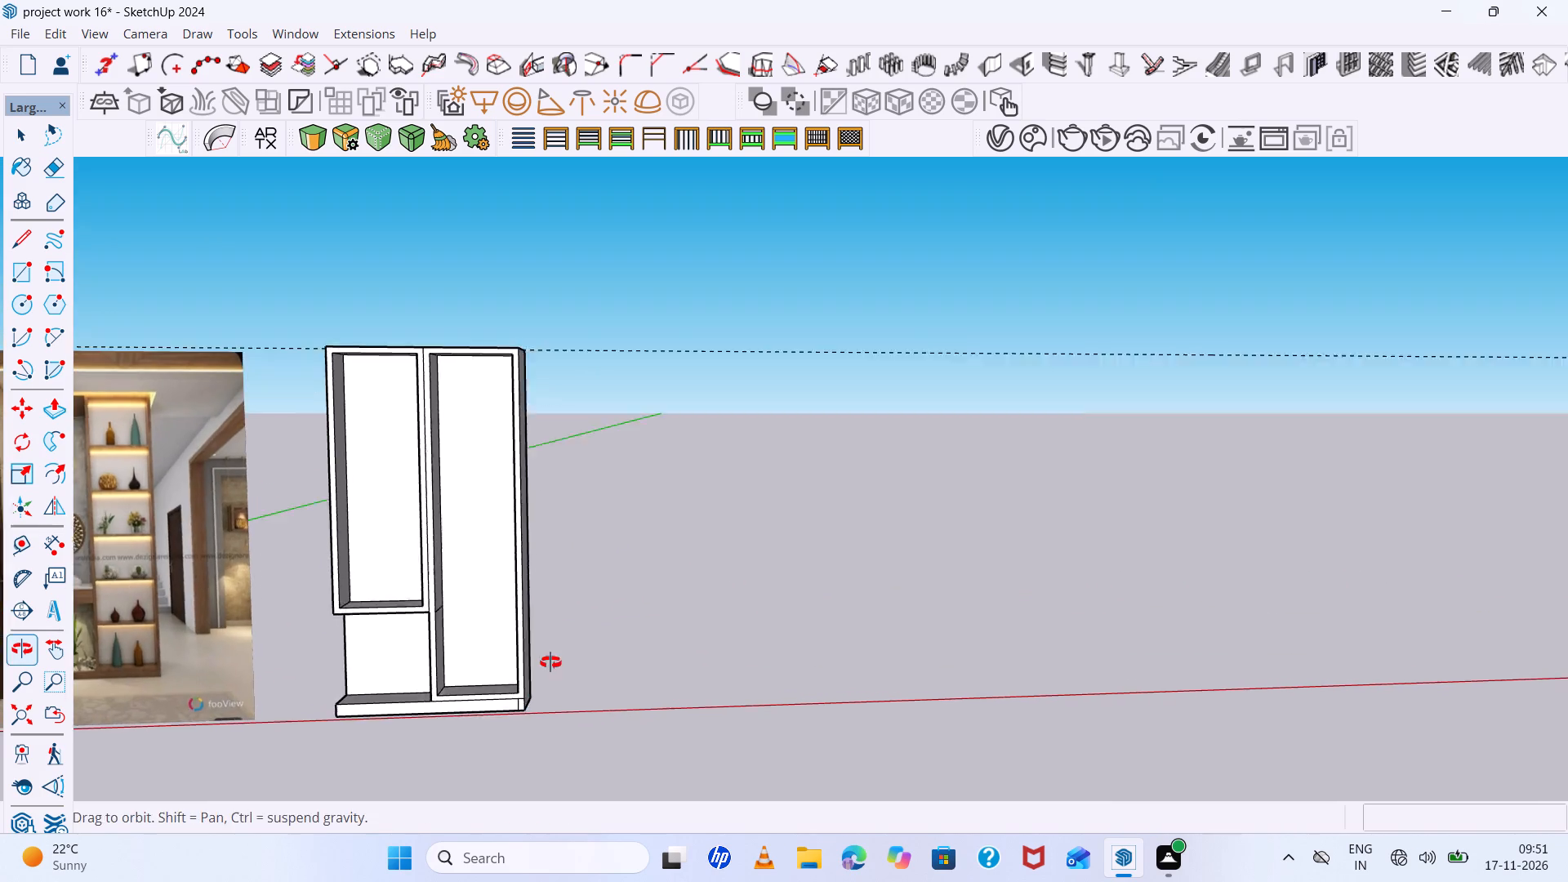
middle_drag(550, 662, 571, 648)
scroll(571, 648, down, 3)
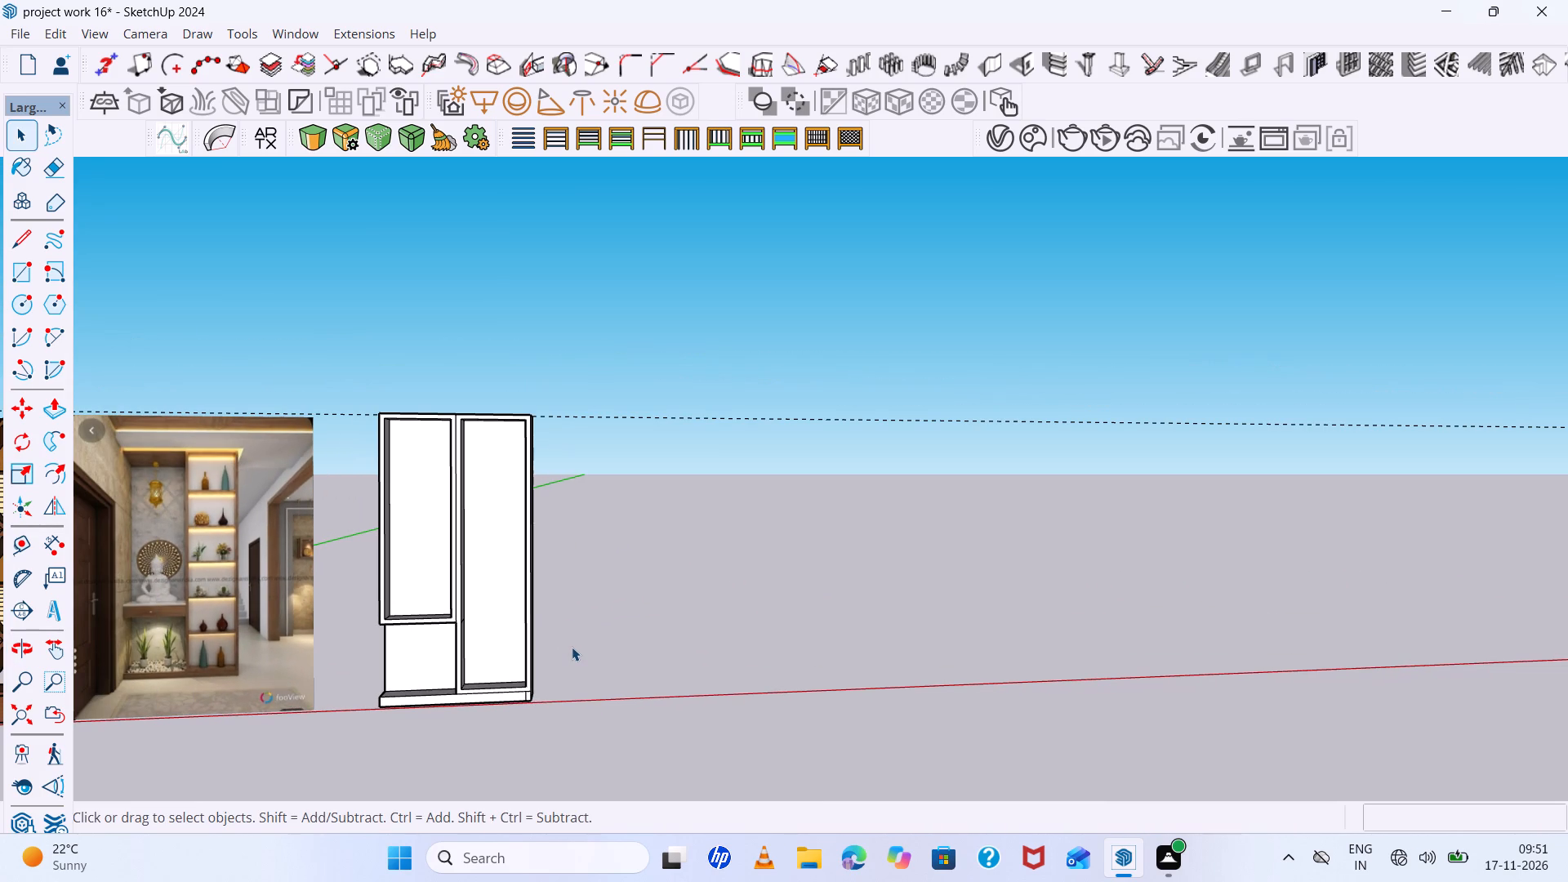
scroll(586, 642, down, 4)
scroll(470, 670, up, 6)
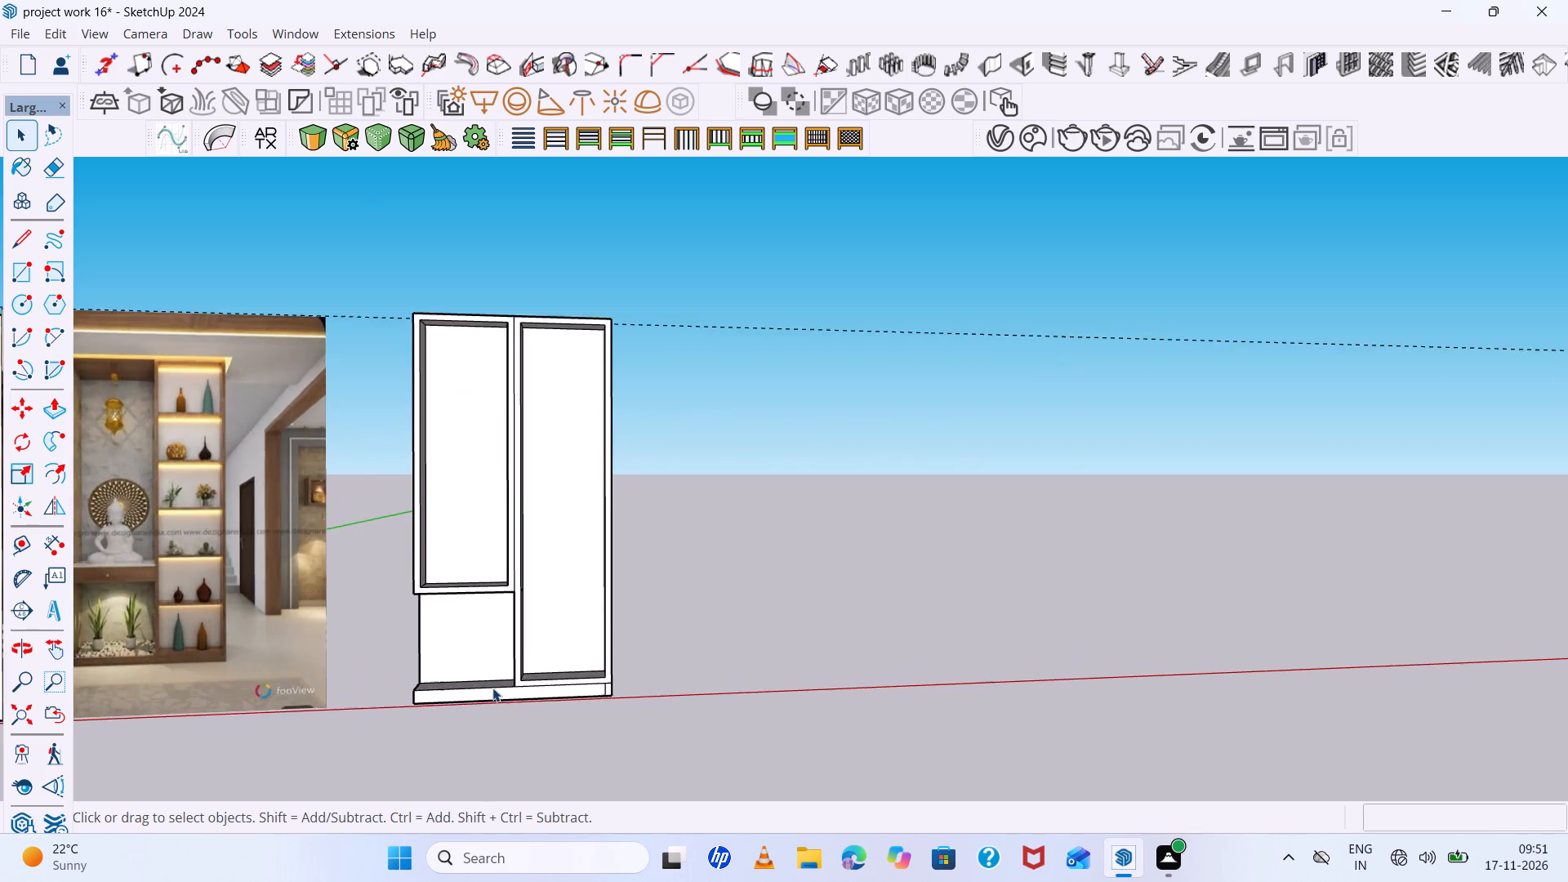
scroll(492, 688, up, 15)
middle_drag(599, 690, 886, 630)
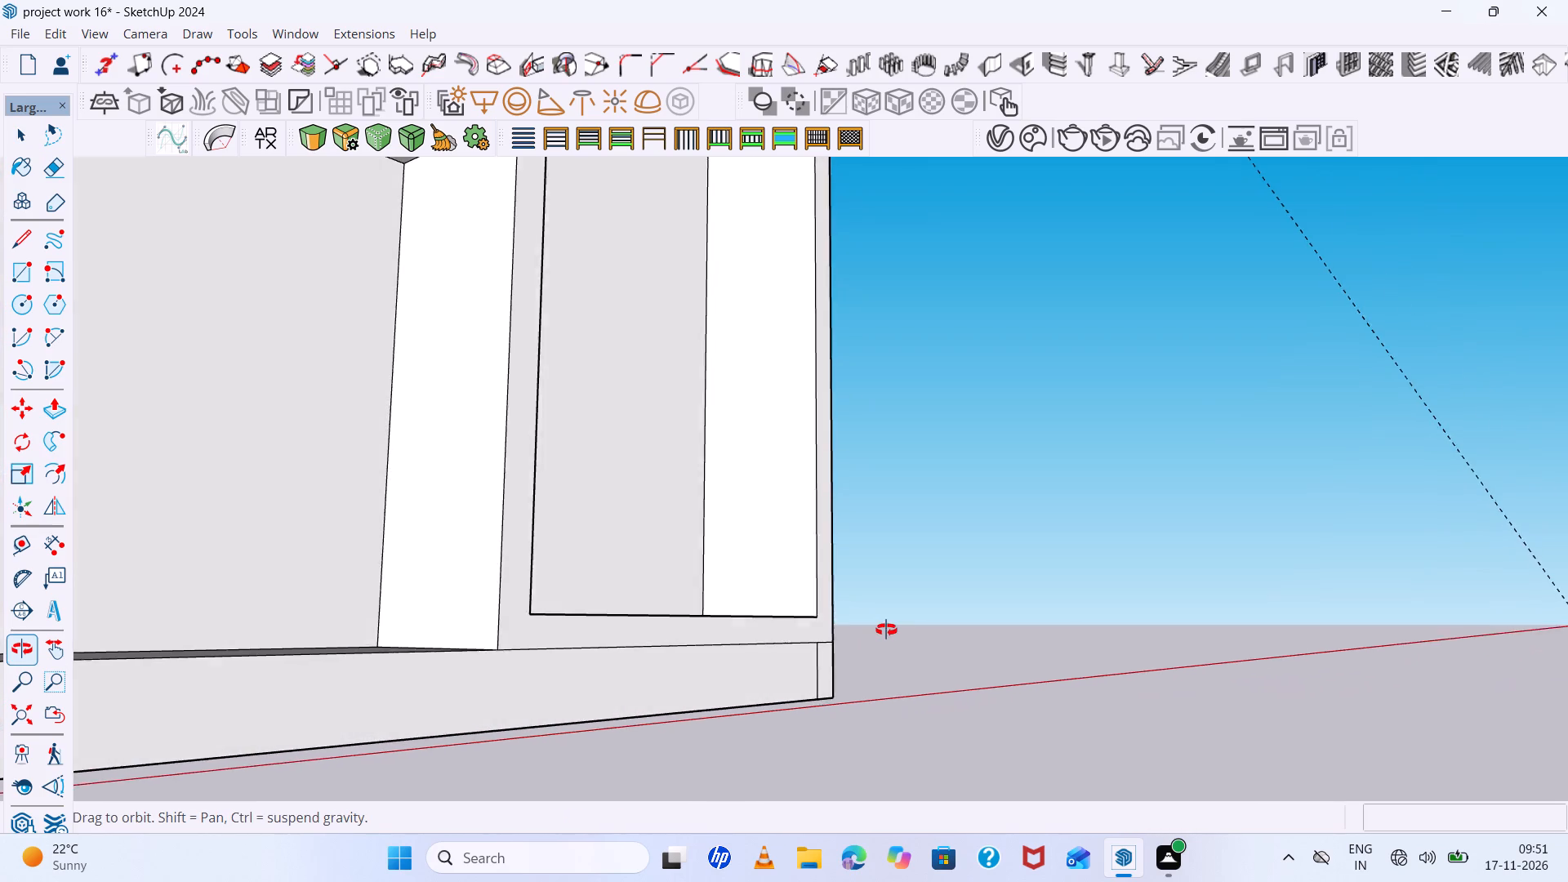
middle_drag(886, 630, 675, 636)
scroll(756, 660, up, 6)
scroll(758, 658, down, 19)
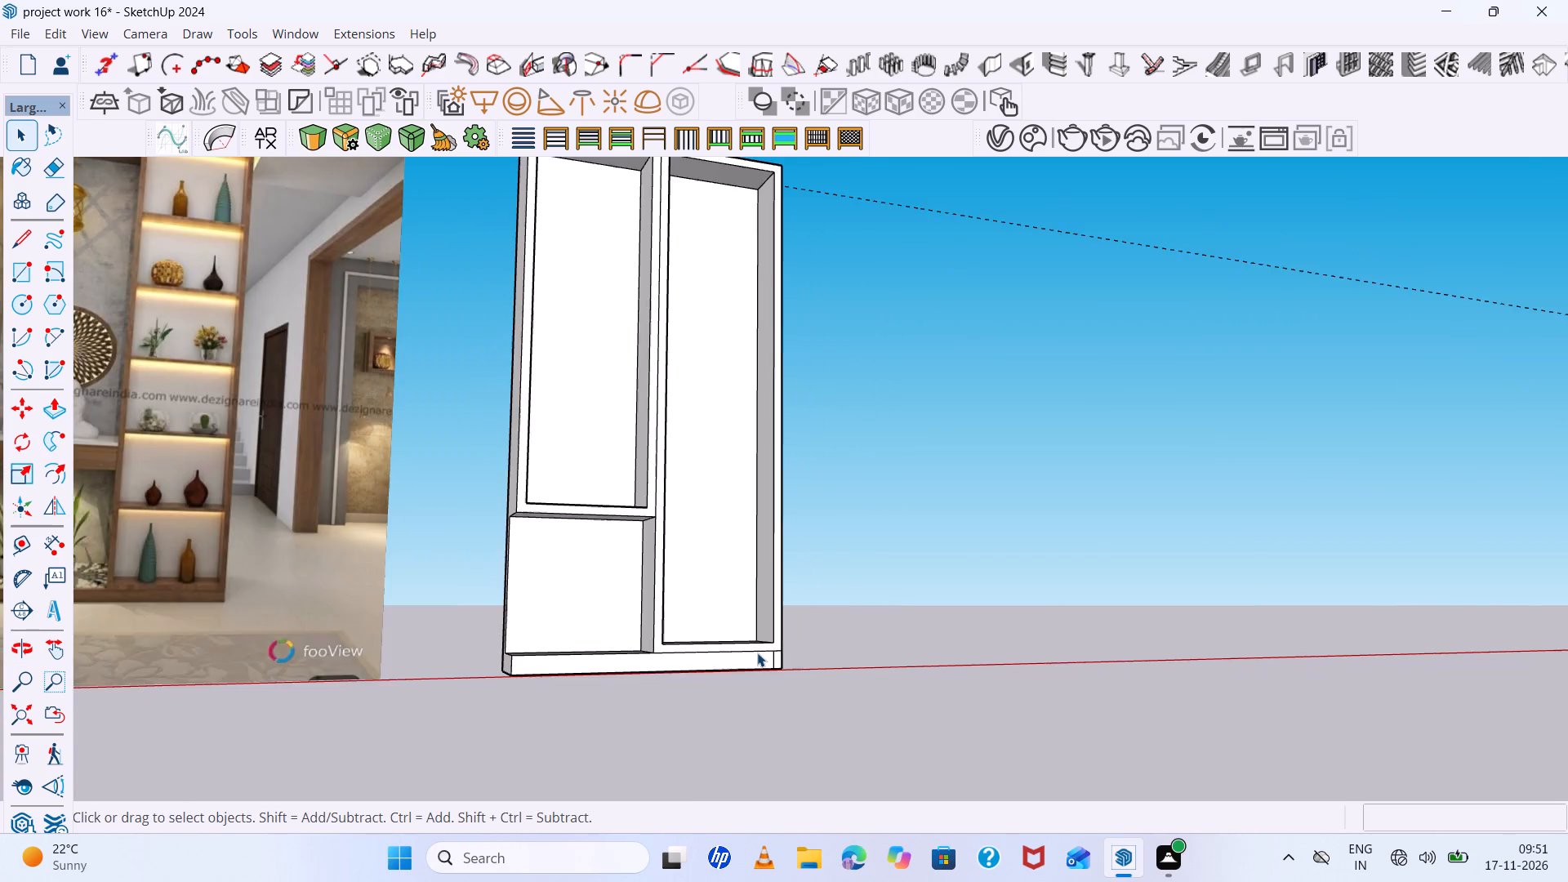
scroll(757, 650, down, 3)
scroll(667, 637, up, 5)
scroll(344, 593, down, 2)
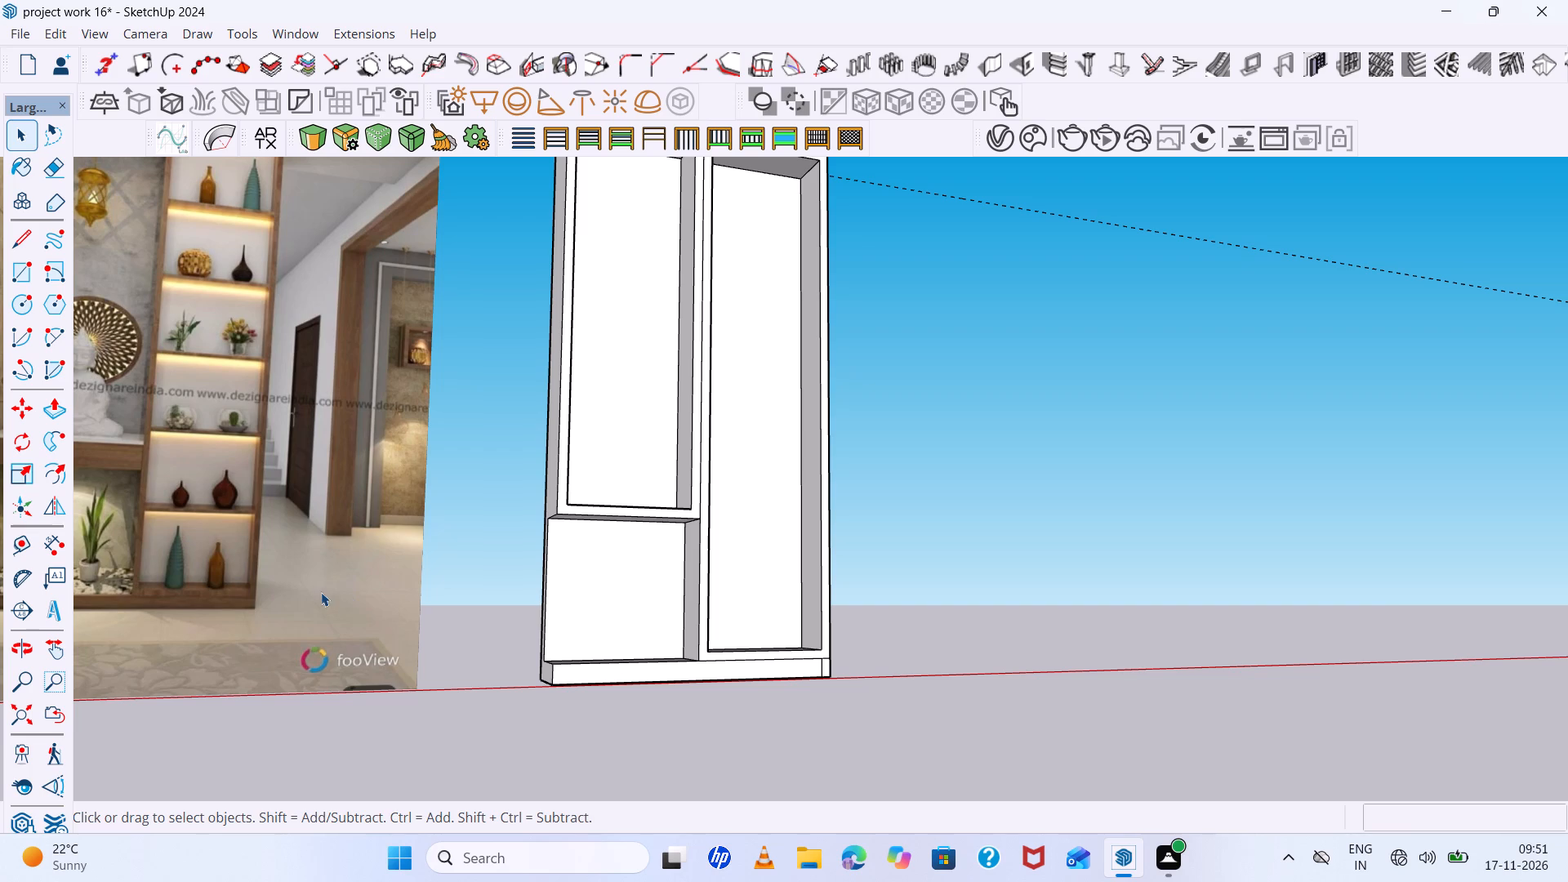
scroll(439, 488, down, 11)
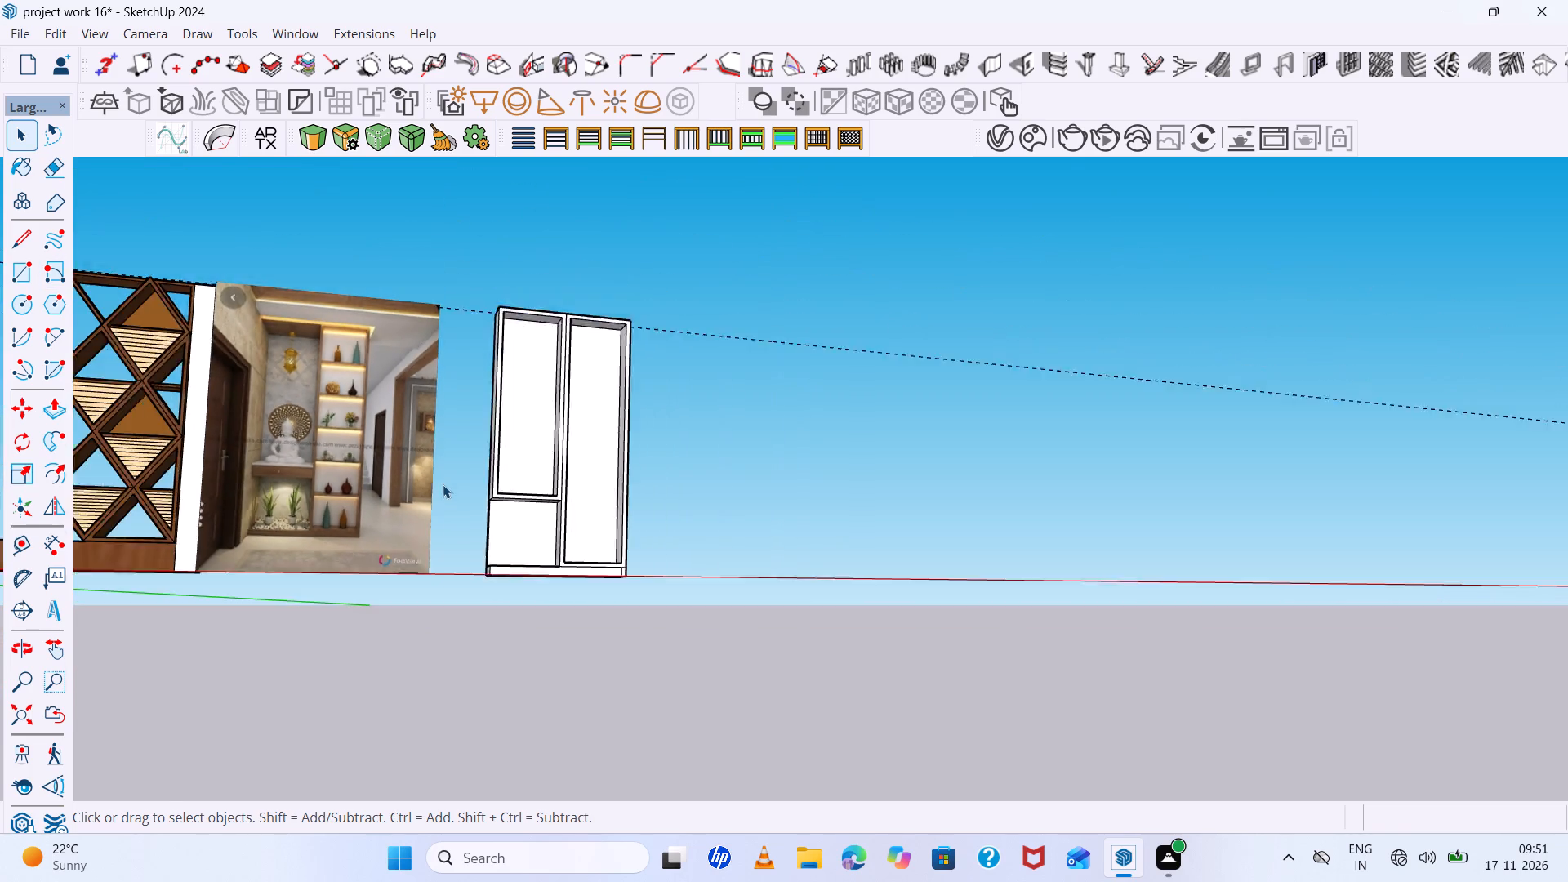
Copy the bottom face of the cabinet's tall right recess vertically about 2' 6" to the recess's top inner corner.
scroll(443, 484, down, 1)
middle_drag(465, 500, 419, 568)
scroll(599, 451, up, 12)
middle_drag(595, 578, 572, 688)
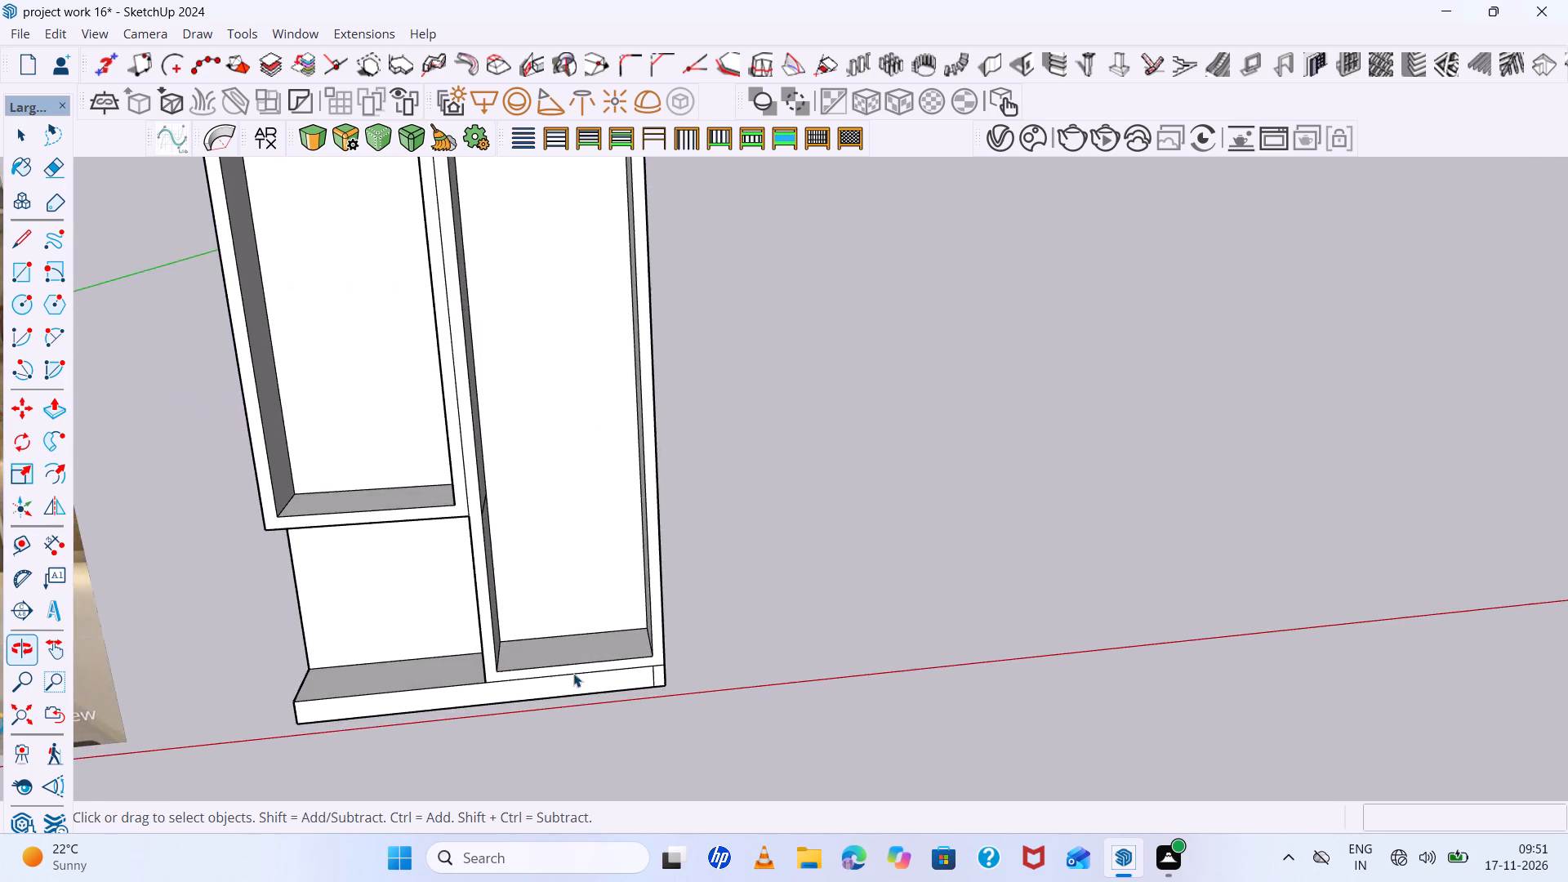
scroll(589, 649, up, 7)
click(589, 648)
key(m)
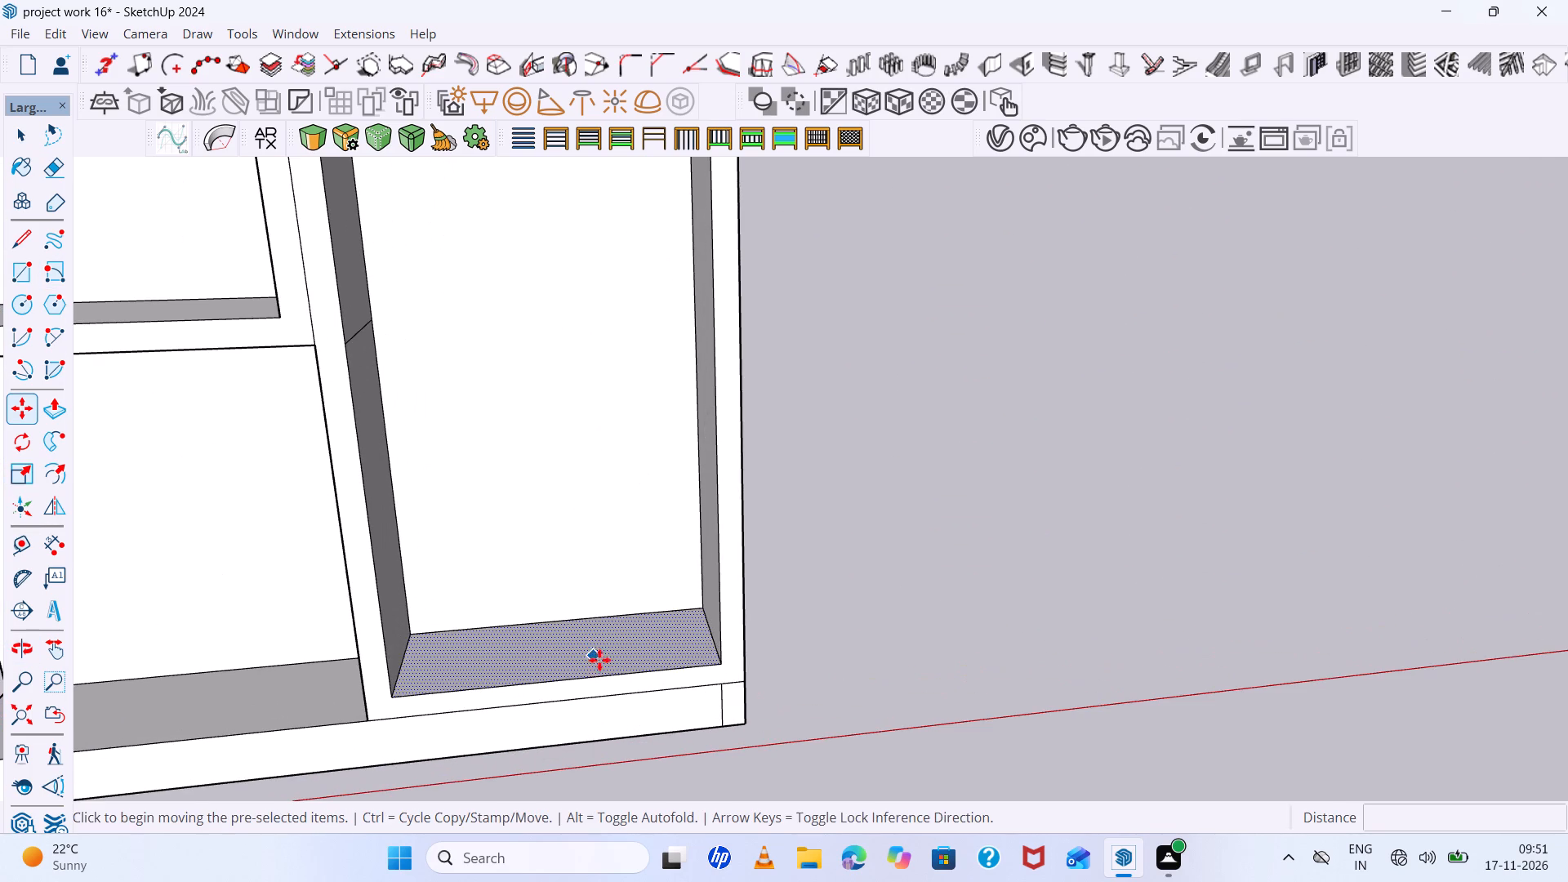
click(723, 664)
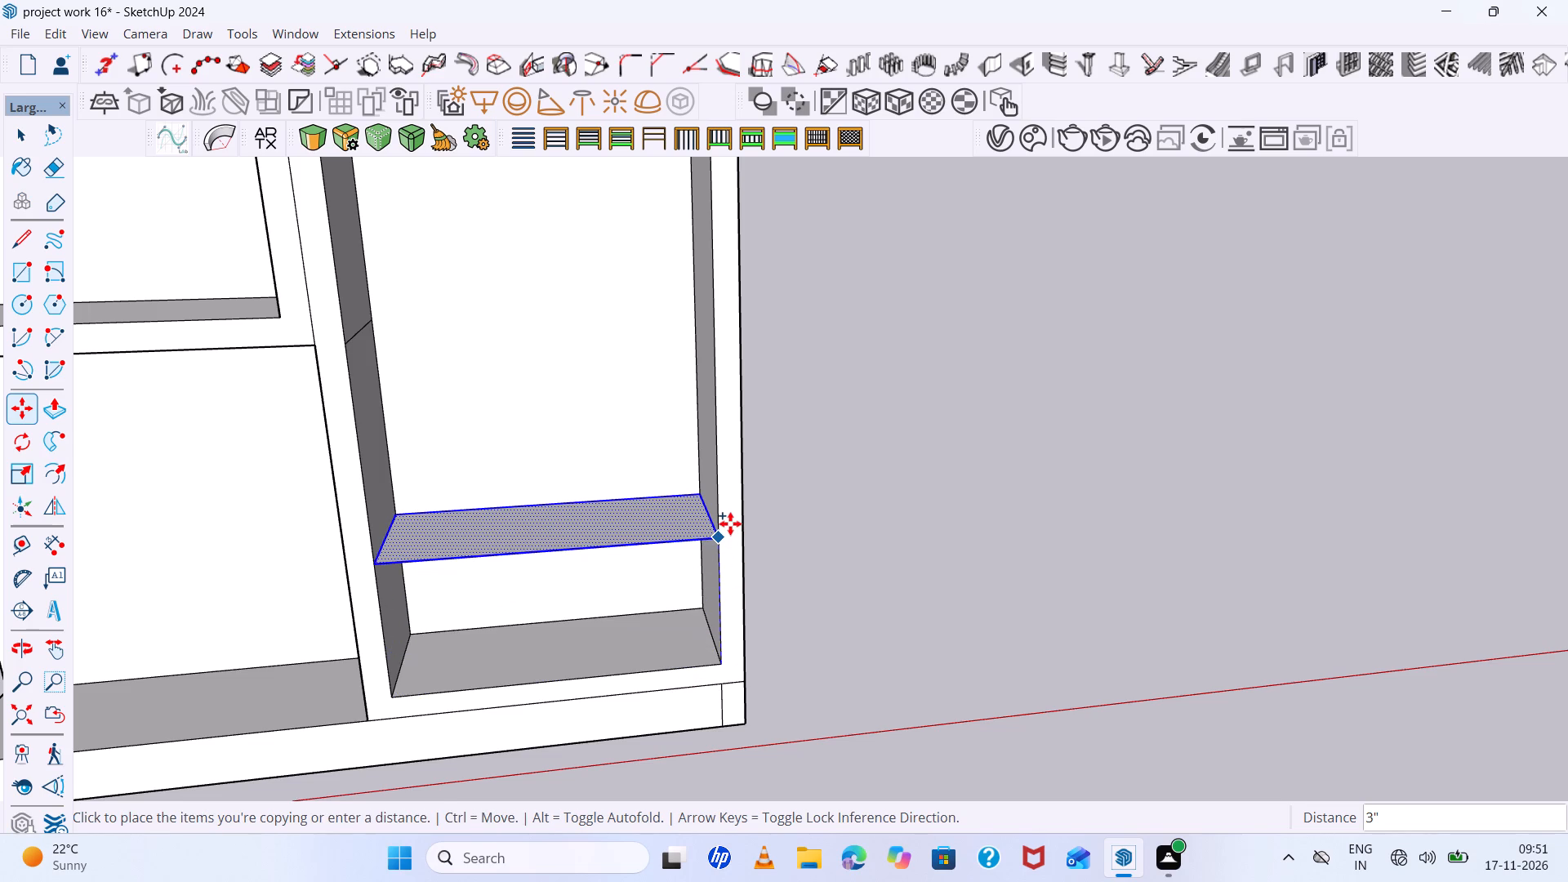
key(Up)
scroll(729, 519, down, 5)
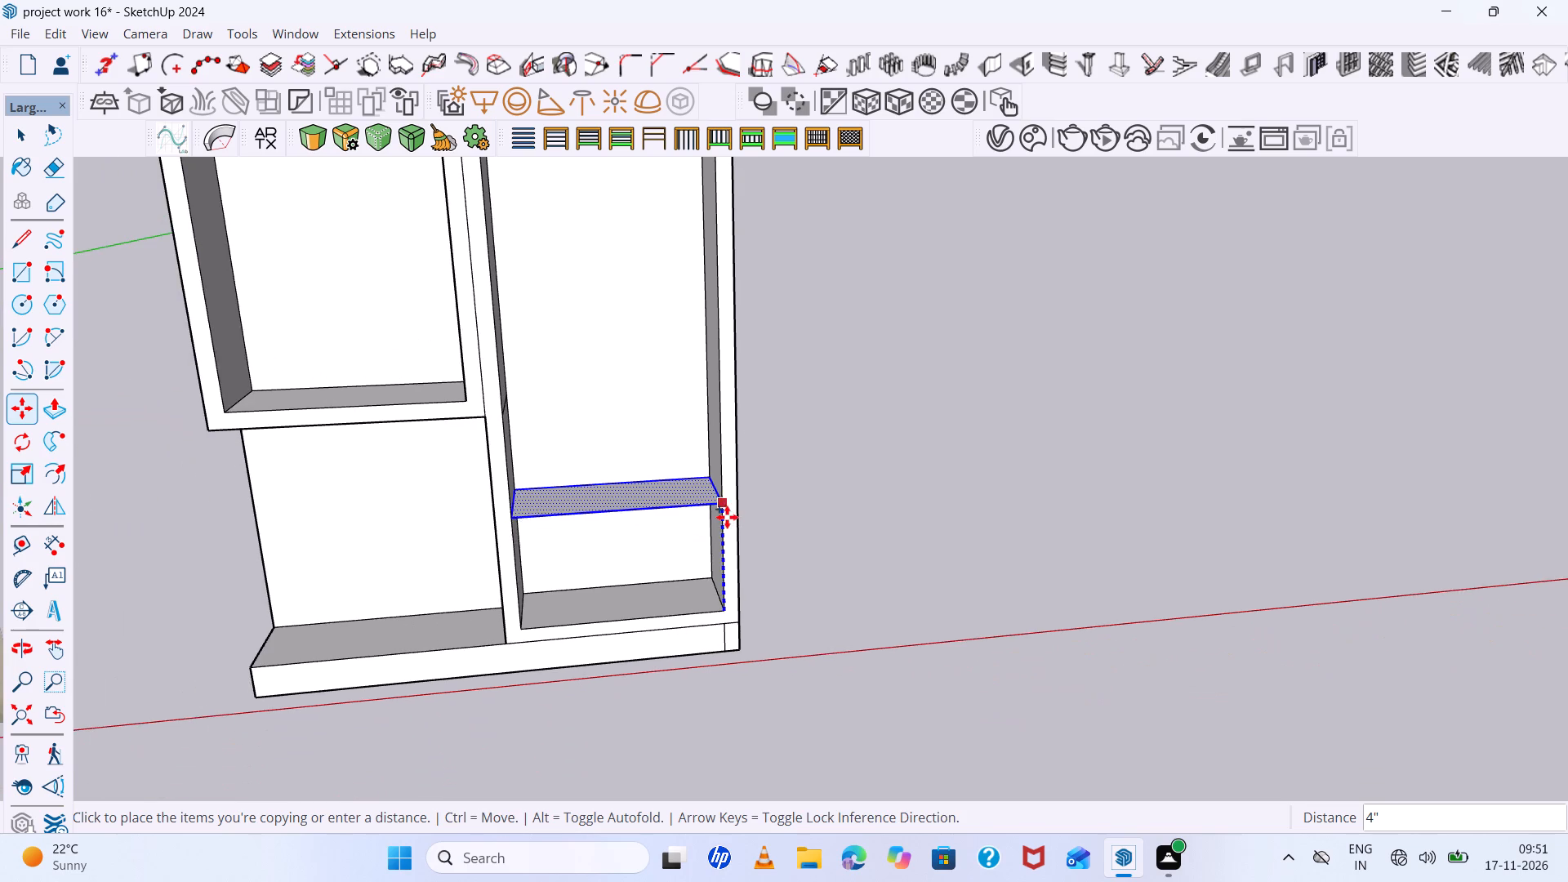
scroll(727, 517, down, 11)
scroll(719, 267, up, 6)
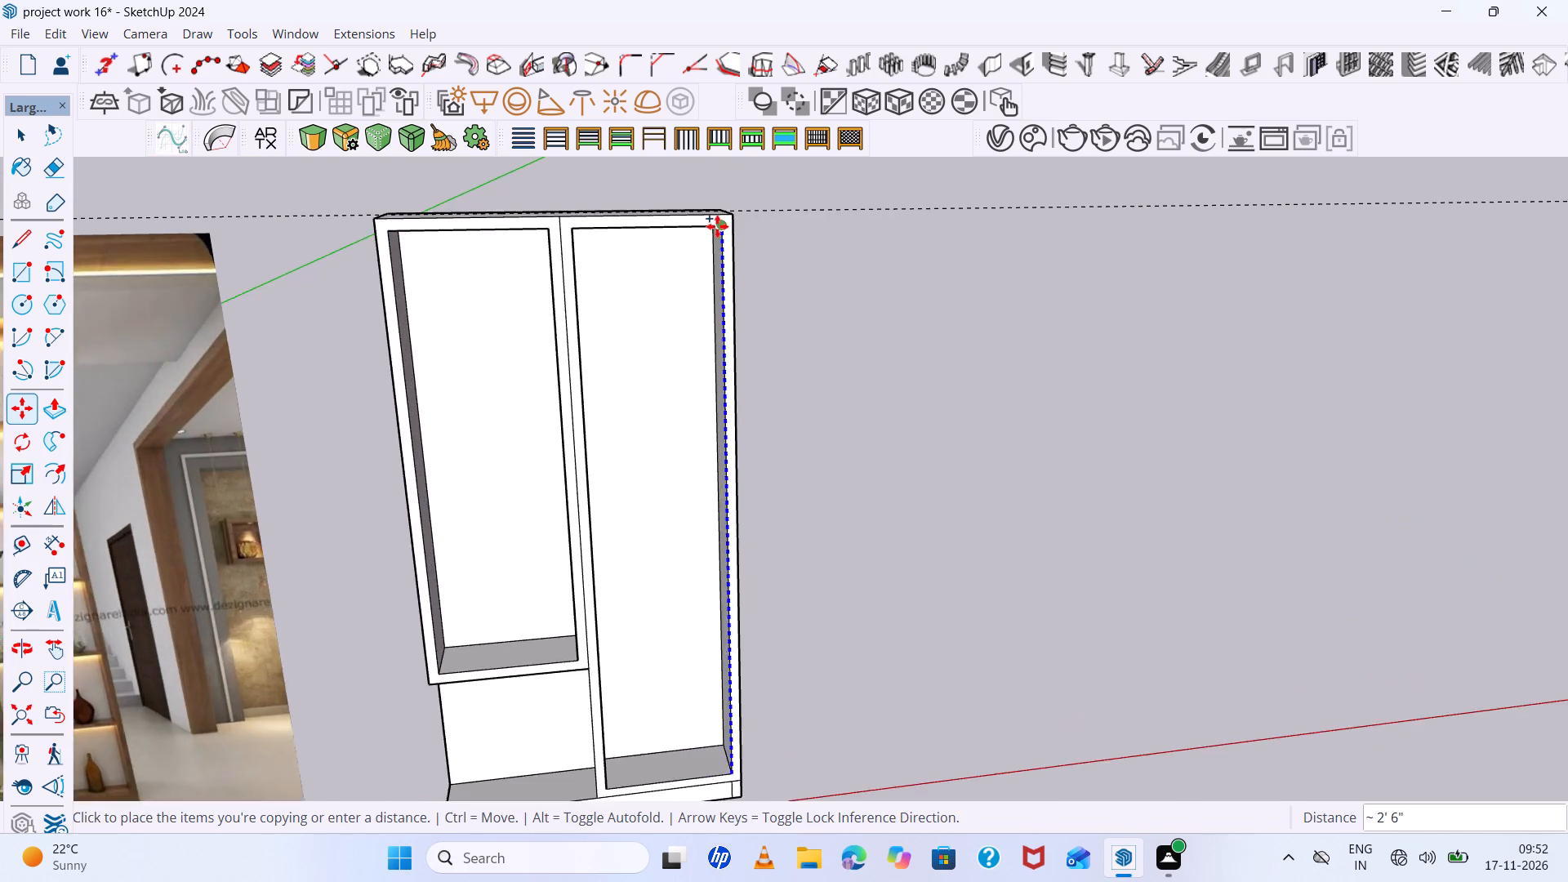
scroll(717, 226, up, 13)
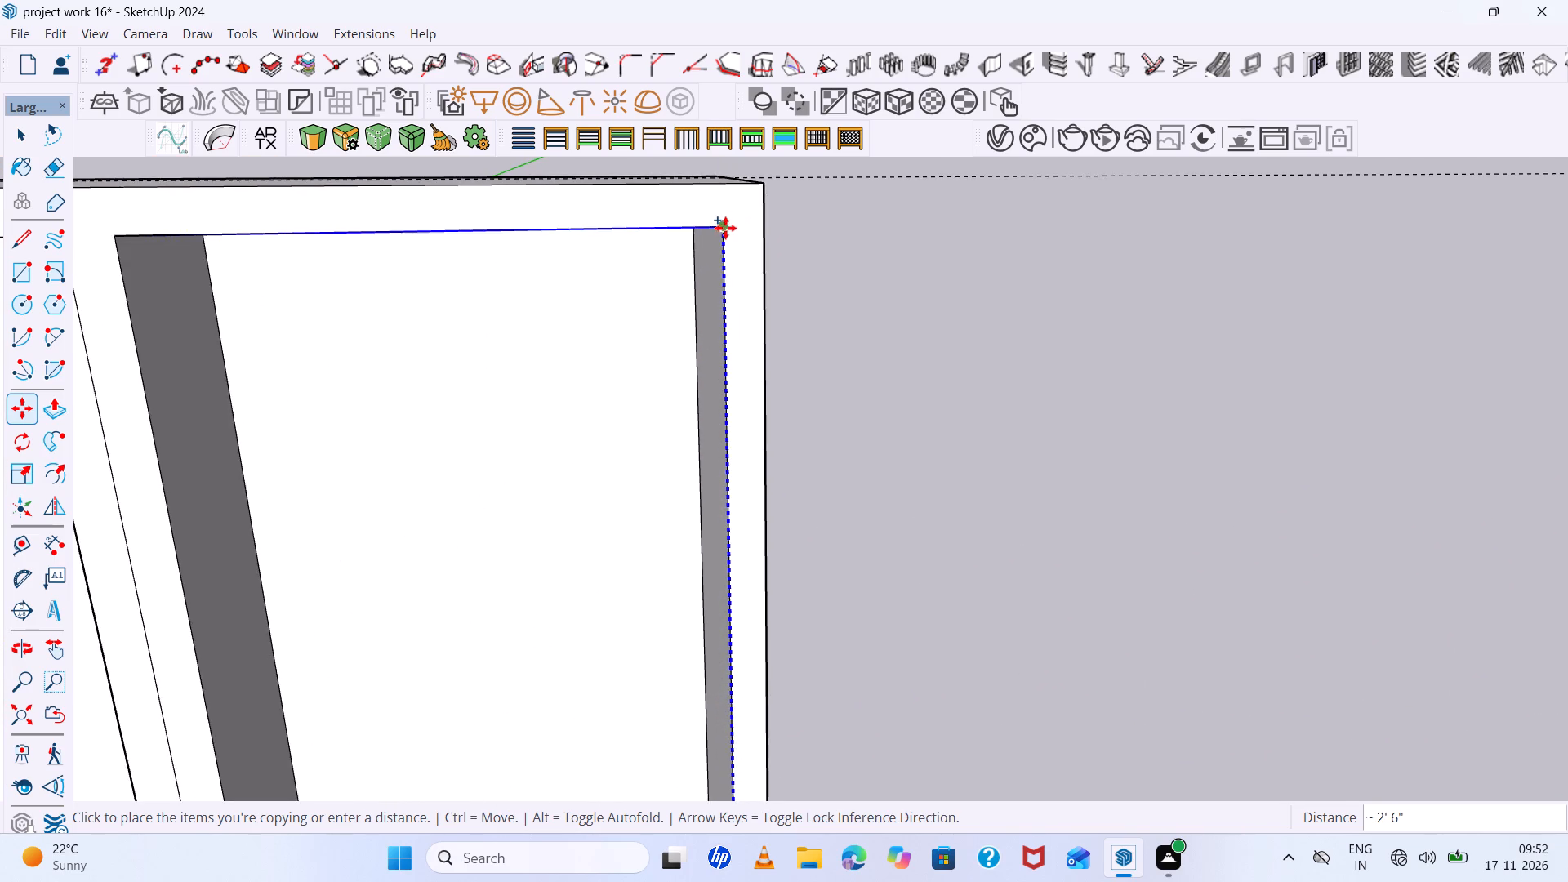
middle_drag(725, 228, 719, 171)
click(728, 231)
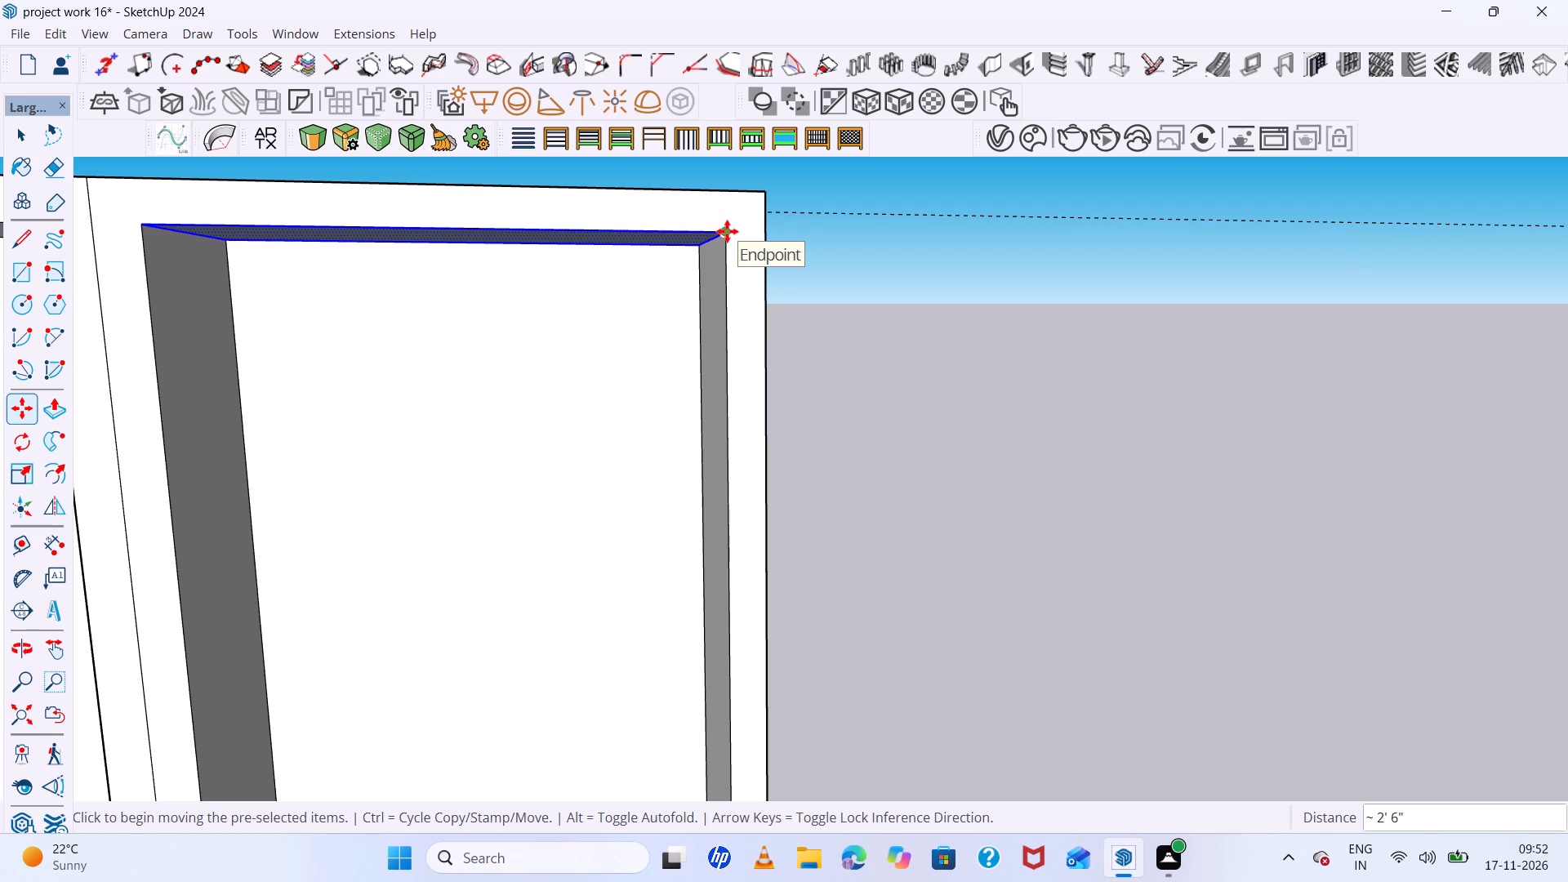
Divide the copy distance by 5 to array evenly spaced shelf faces up the tall right recess.
scroll(721, 259, down, 17)
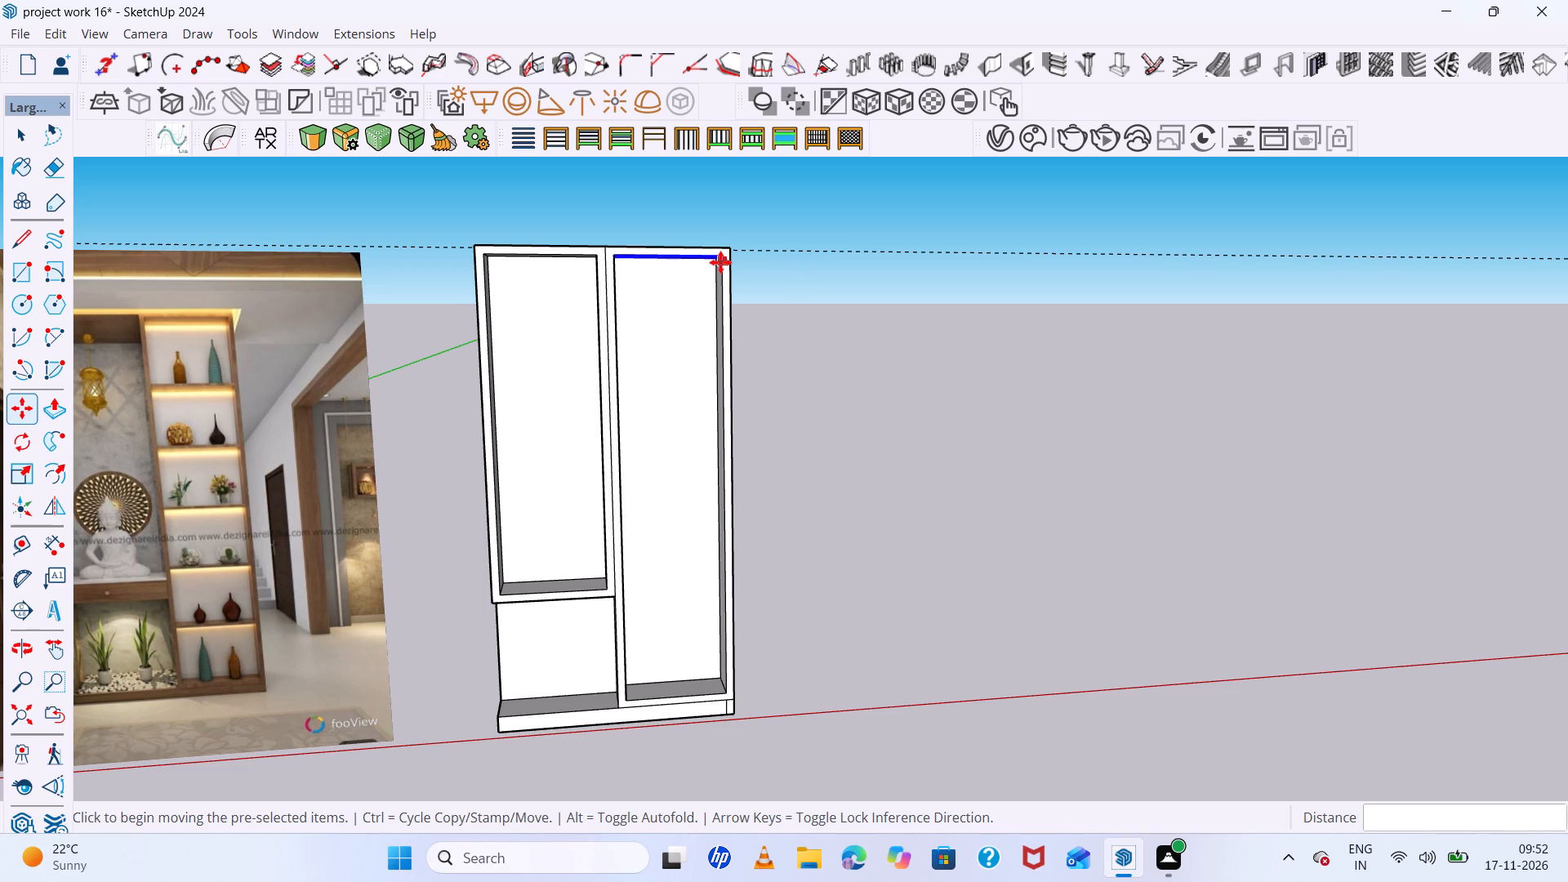
text(5/)
key(Return)
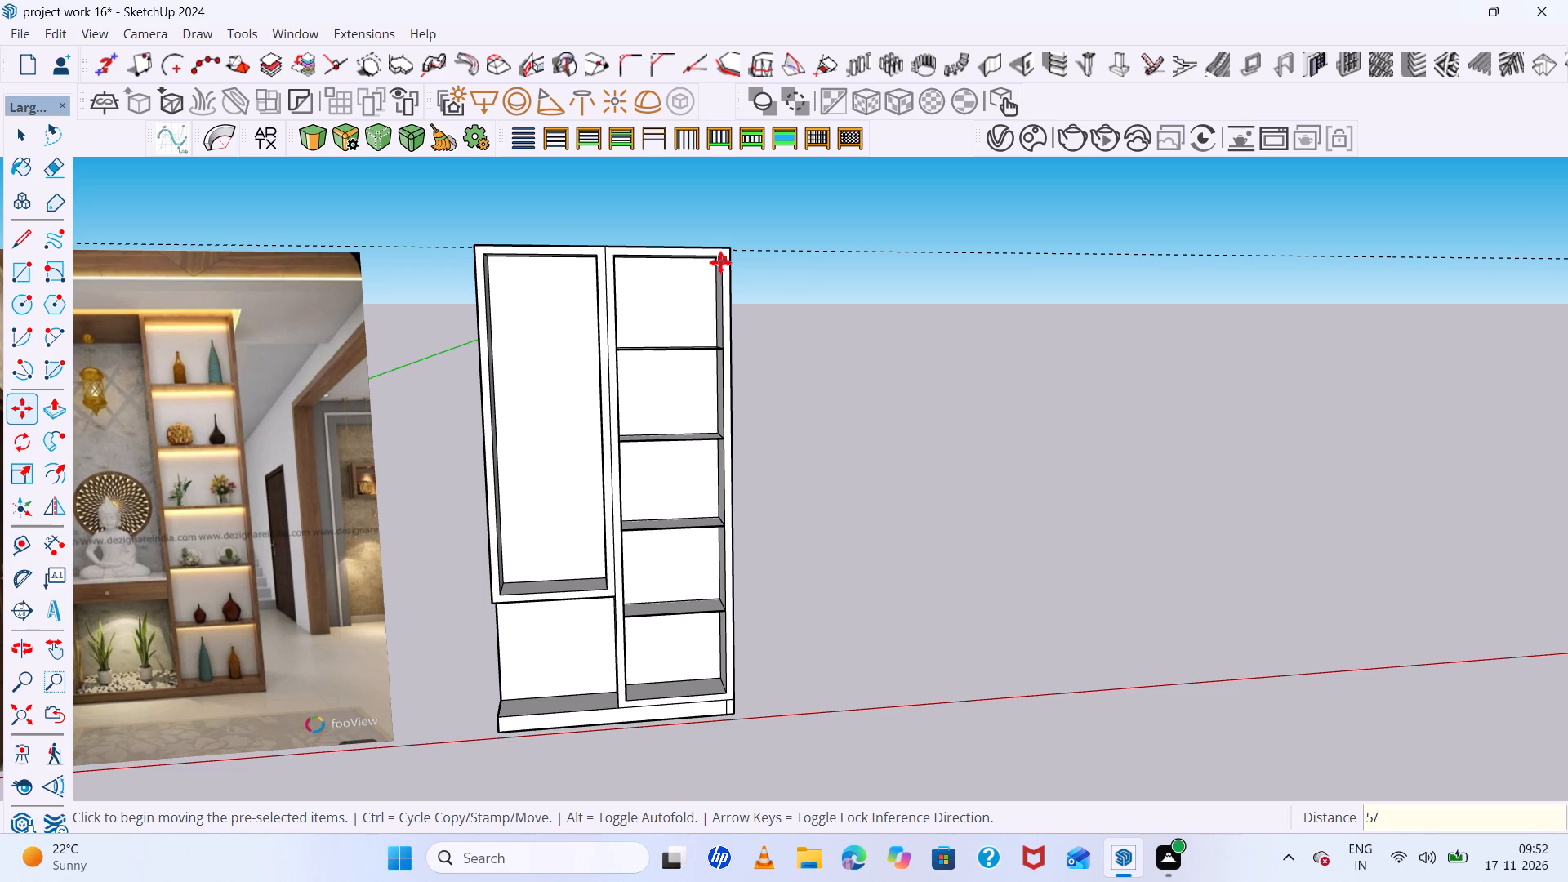
Divide the shelf-face copy distance by 6 in the cabinet's tall right recess.
text(6/)
key(Return)
Push/Pull the lowest shelf face above the right recess's floor upward by 0.4 inches.
scroll(595, 508, down, 6)
middle_drag(697, 568, 549, 590)
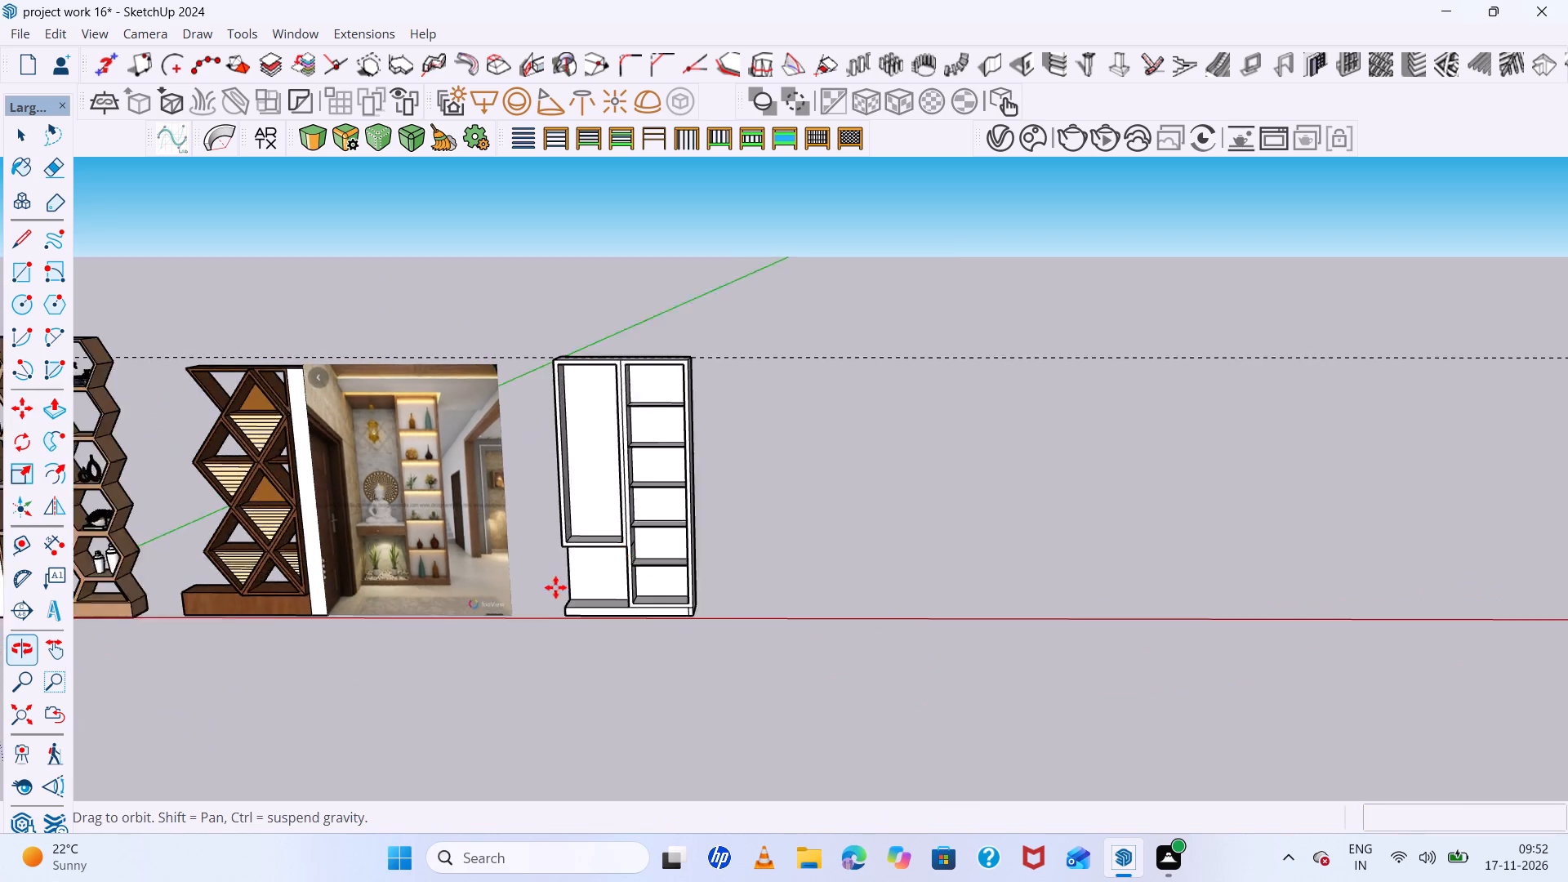
scroll(652, 543, up, 7)
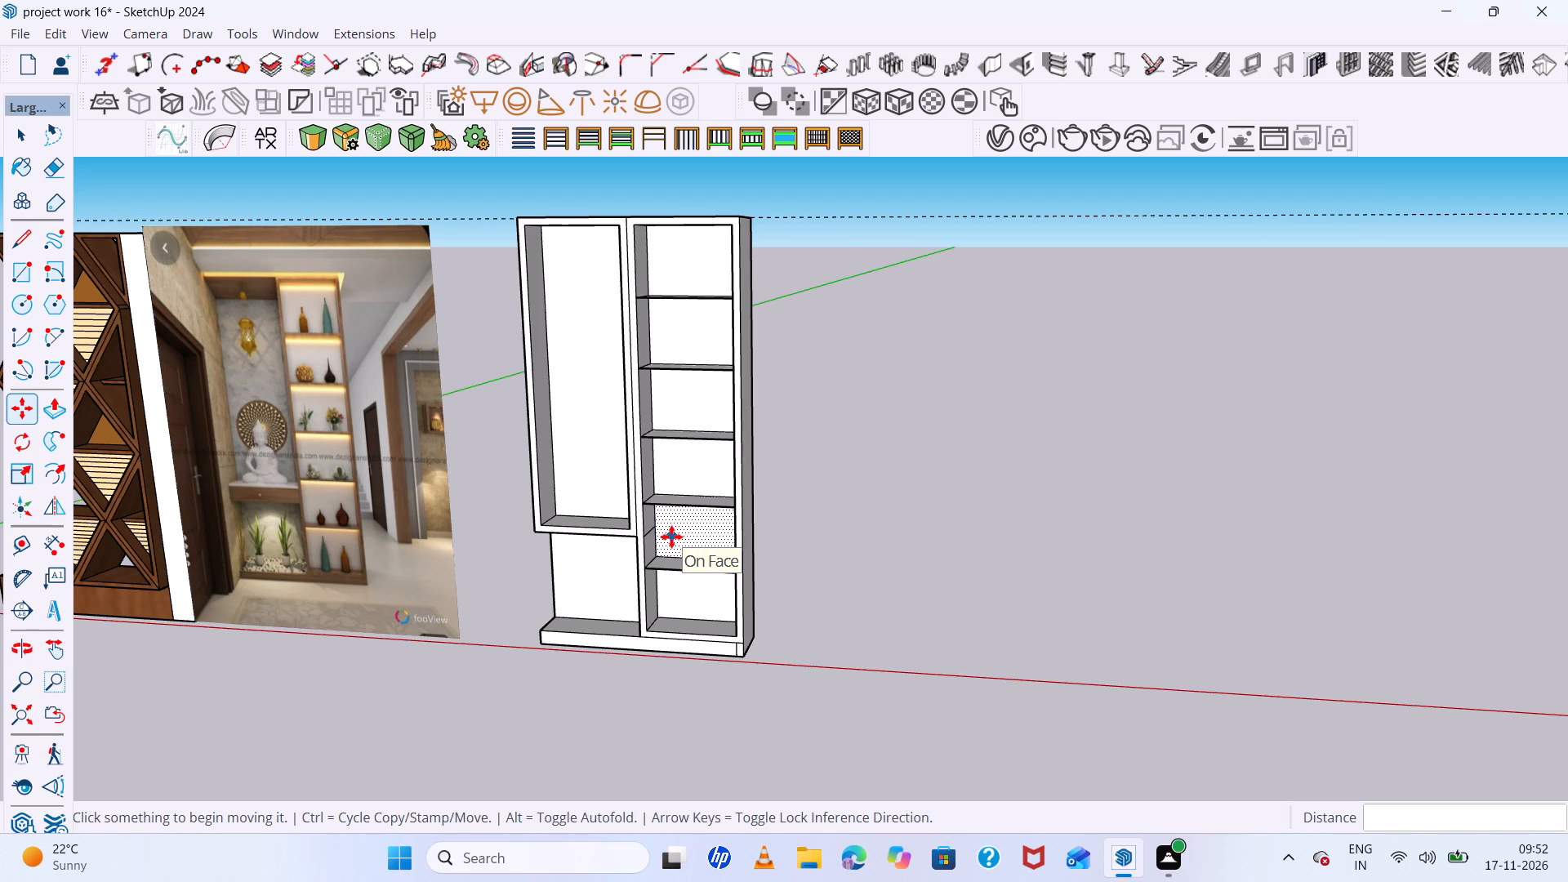
scroll(671, 536, down, 1)
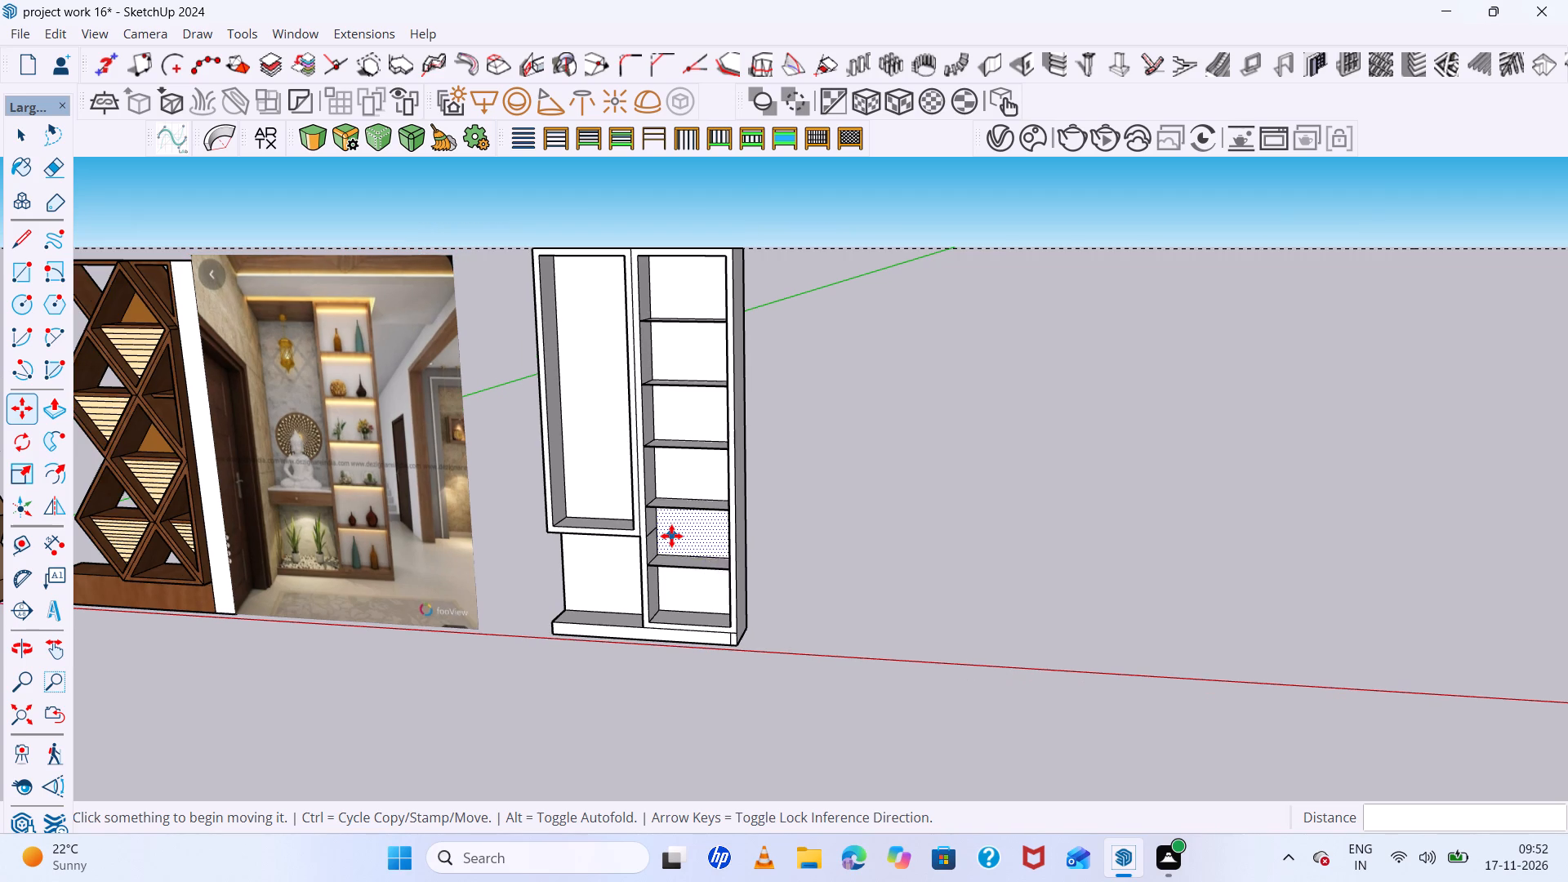
scroll(671, 536, down, 3)
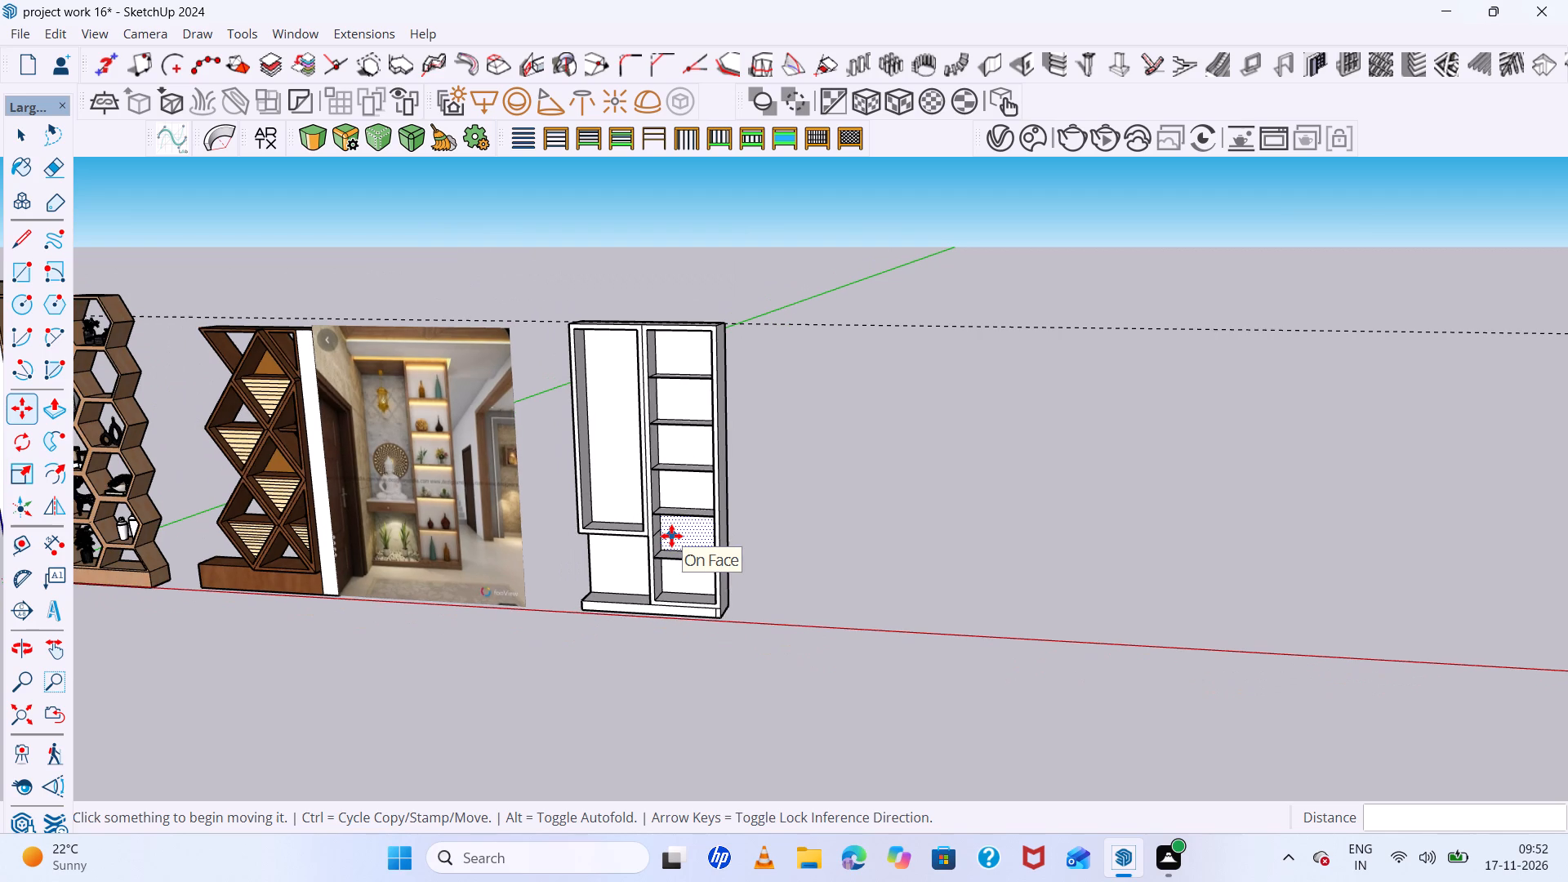
middle_drag(671, 536, 697, 535)
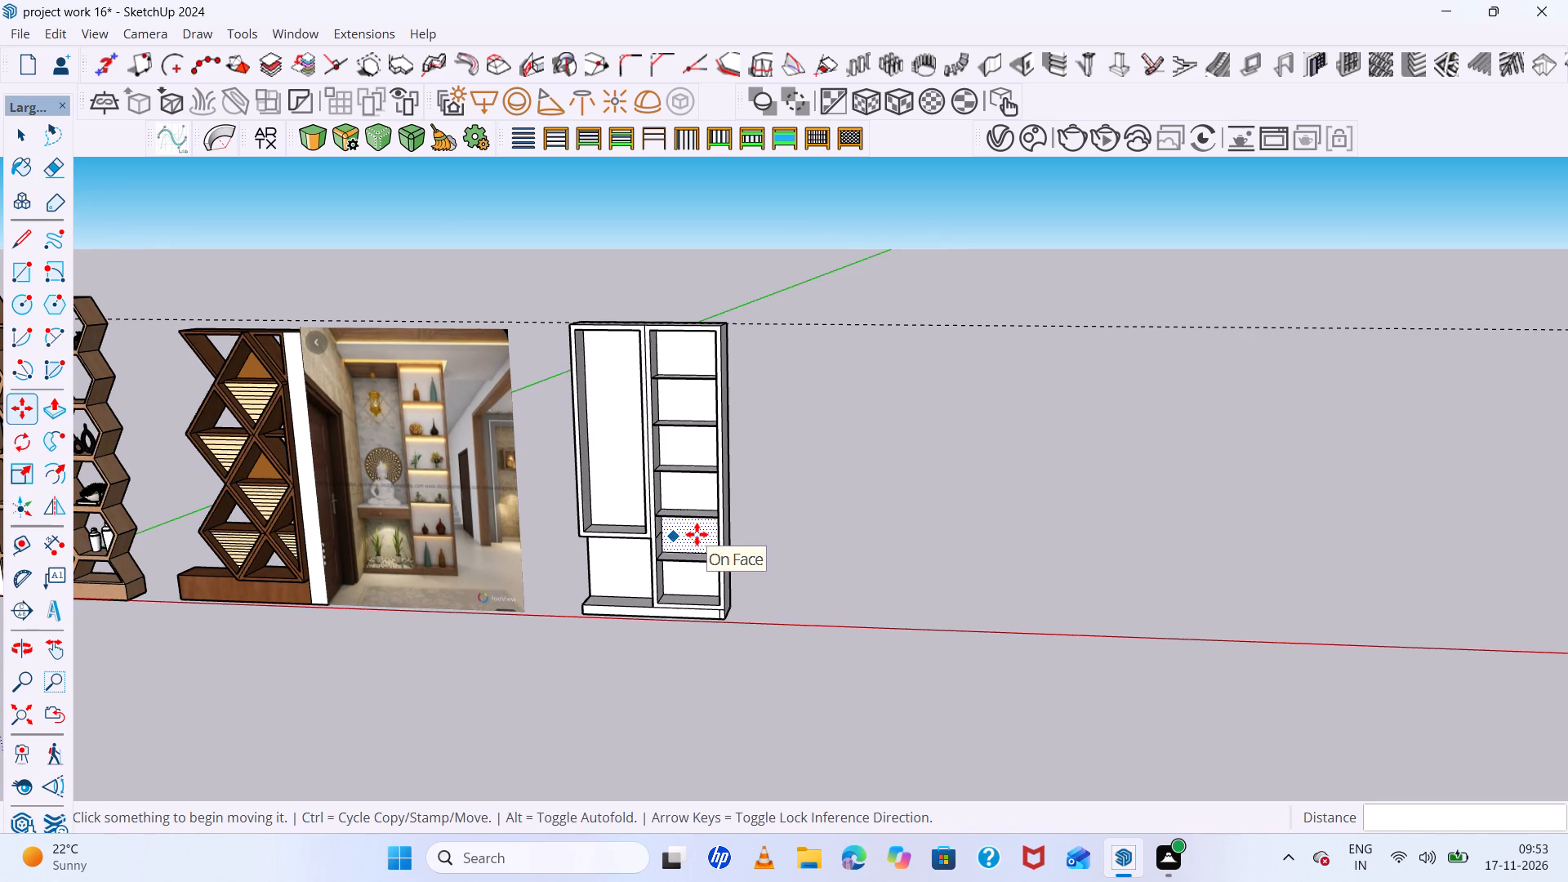
scroll(697, 534, up, 5)
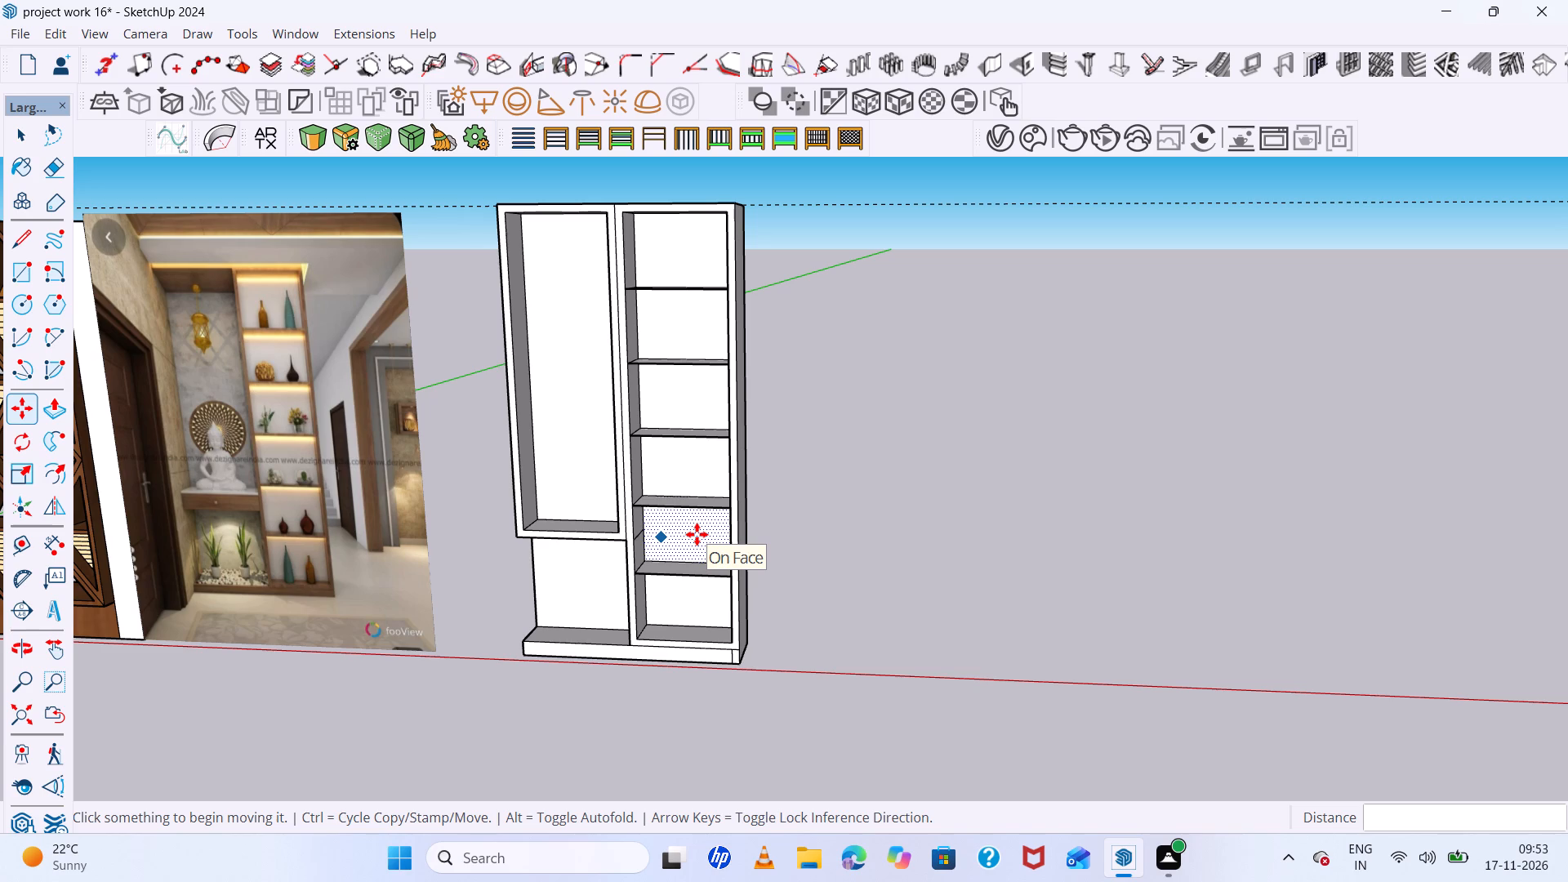
scroll(705, 627, up, 6)
middle_drag(687, 588, 732, 663)
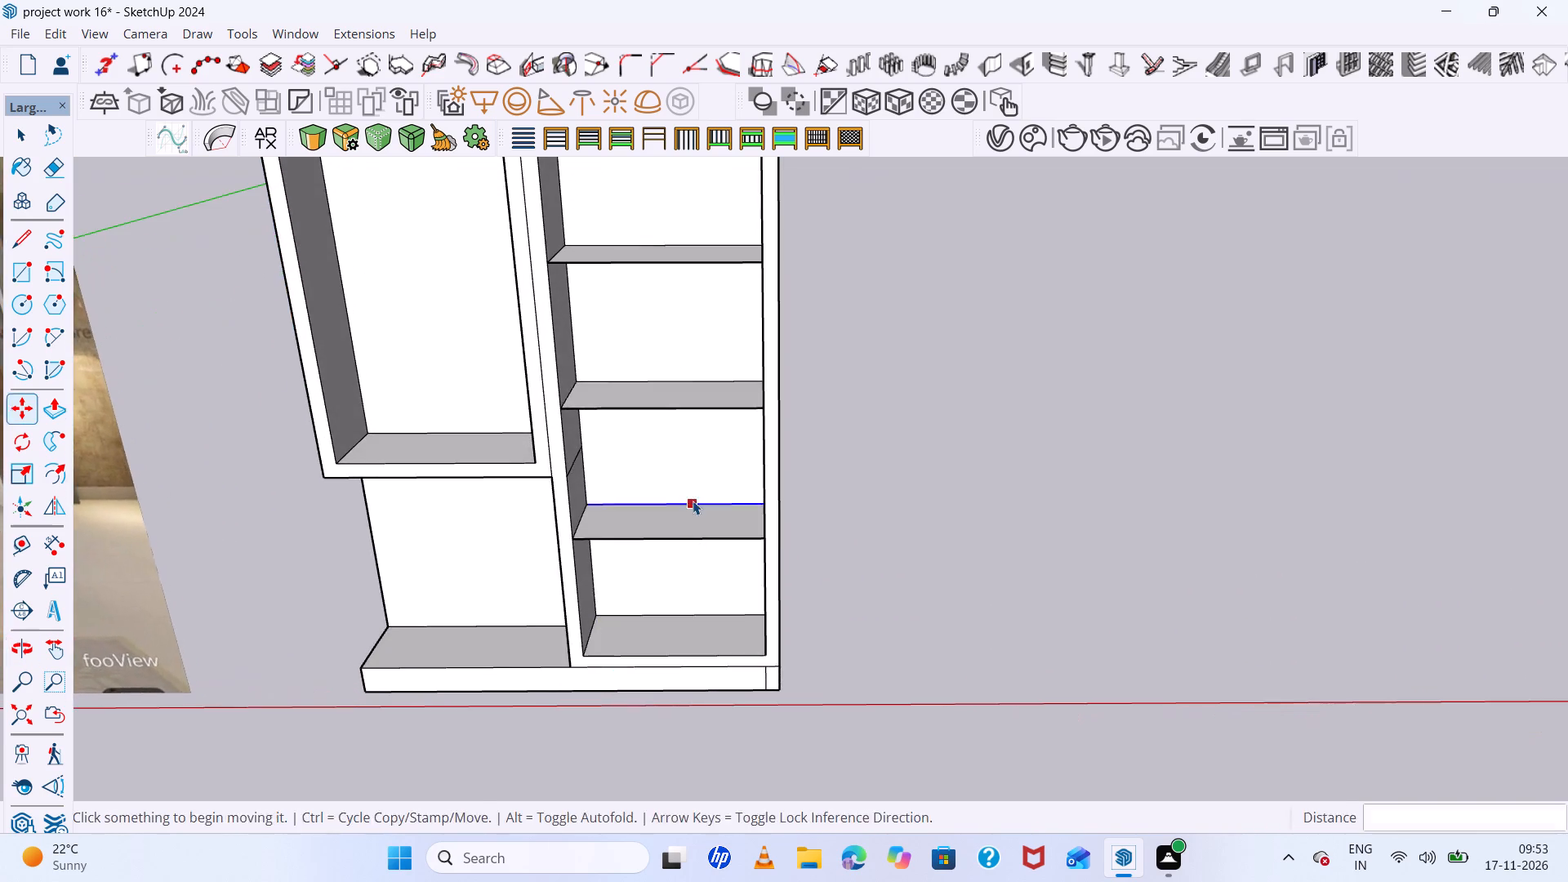
key(space)
scroll(693, 501, up, 9)
click(709, 551)
key(p)
click(706, 546)
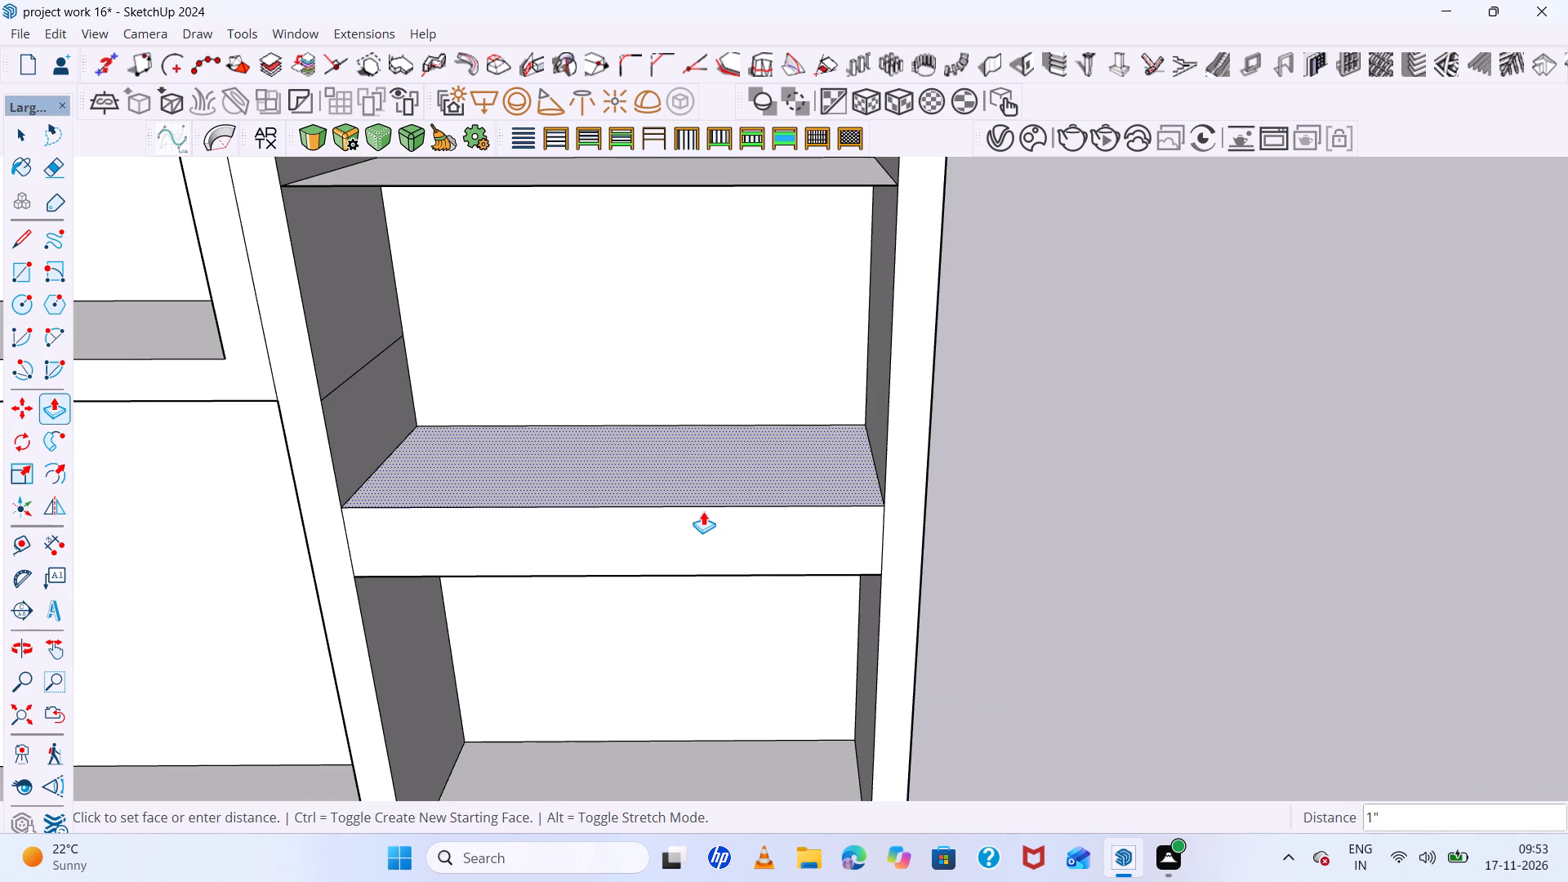
text(.4)
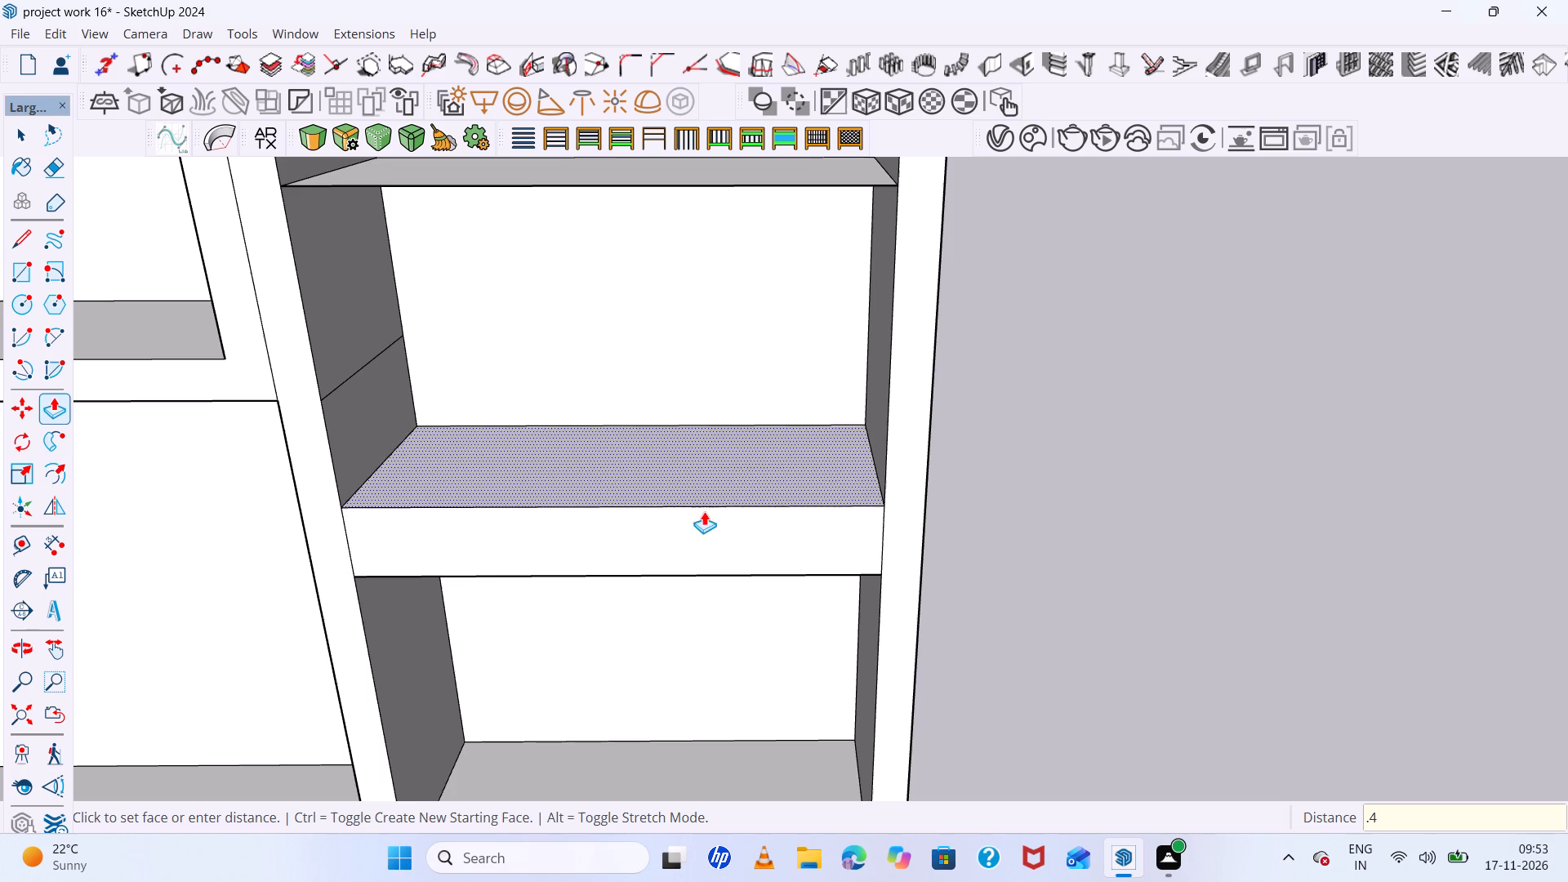
key(Return)
Repeat the 0.4-inch upward extrusion on the second and third shelf faces from the bottom.
scroll(673, 546, down, 14)
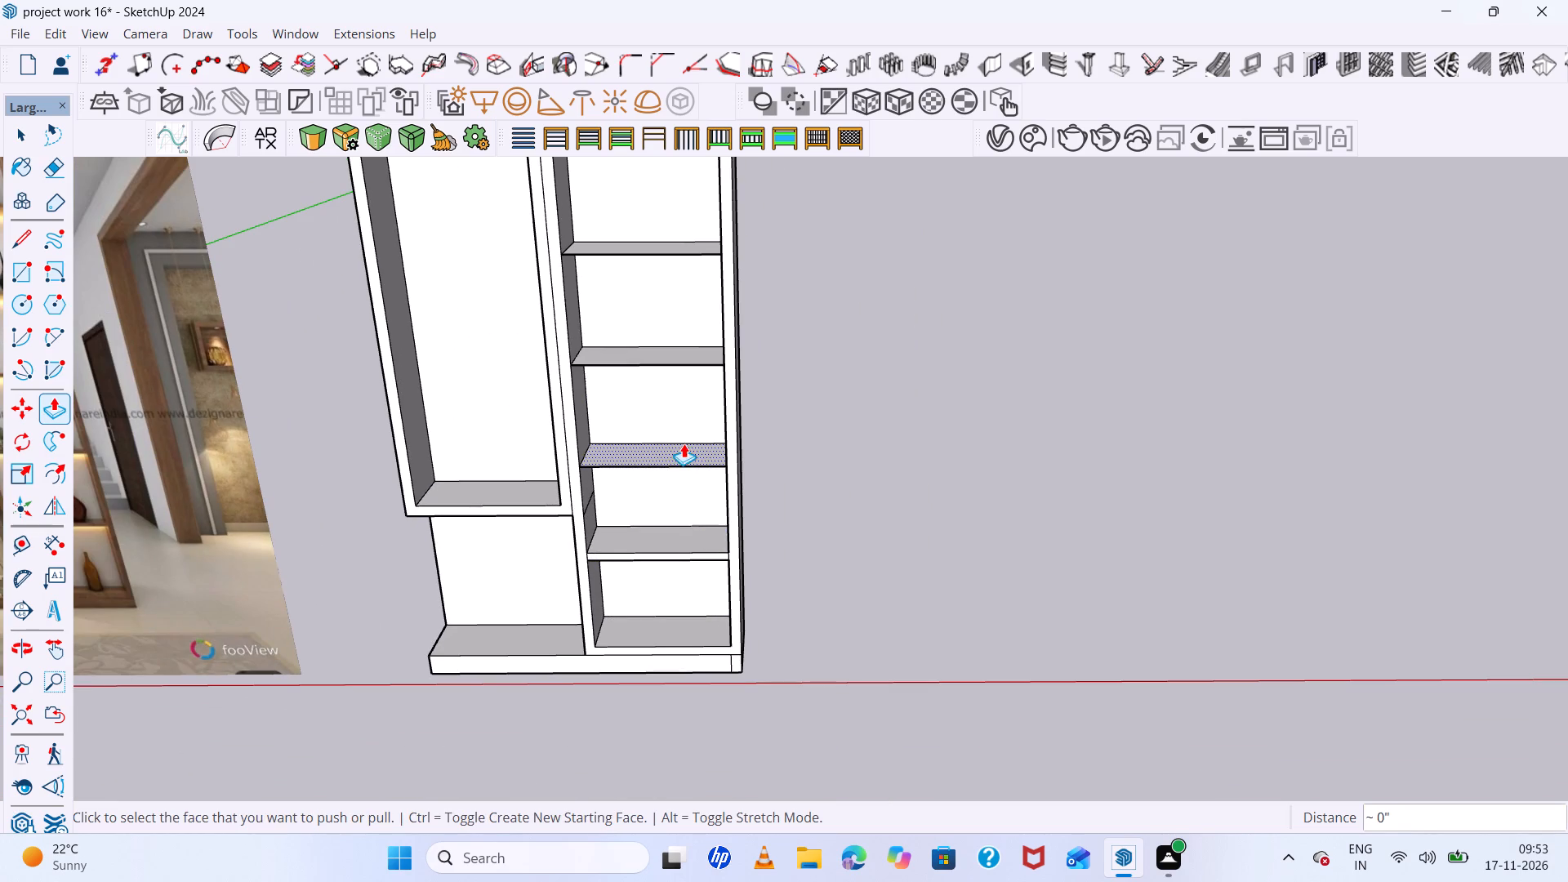
double_click(684, 448)
double_click(657, 357)
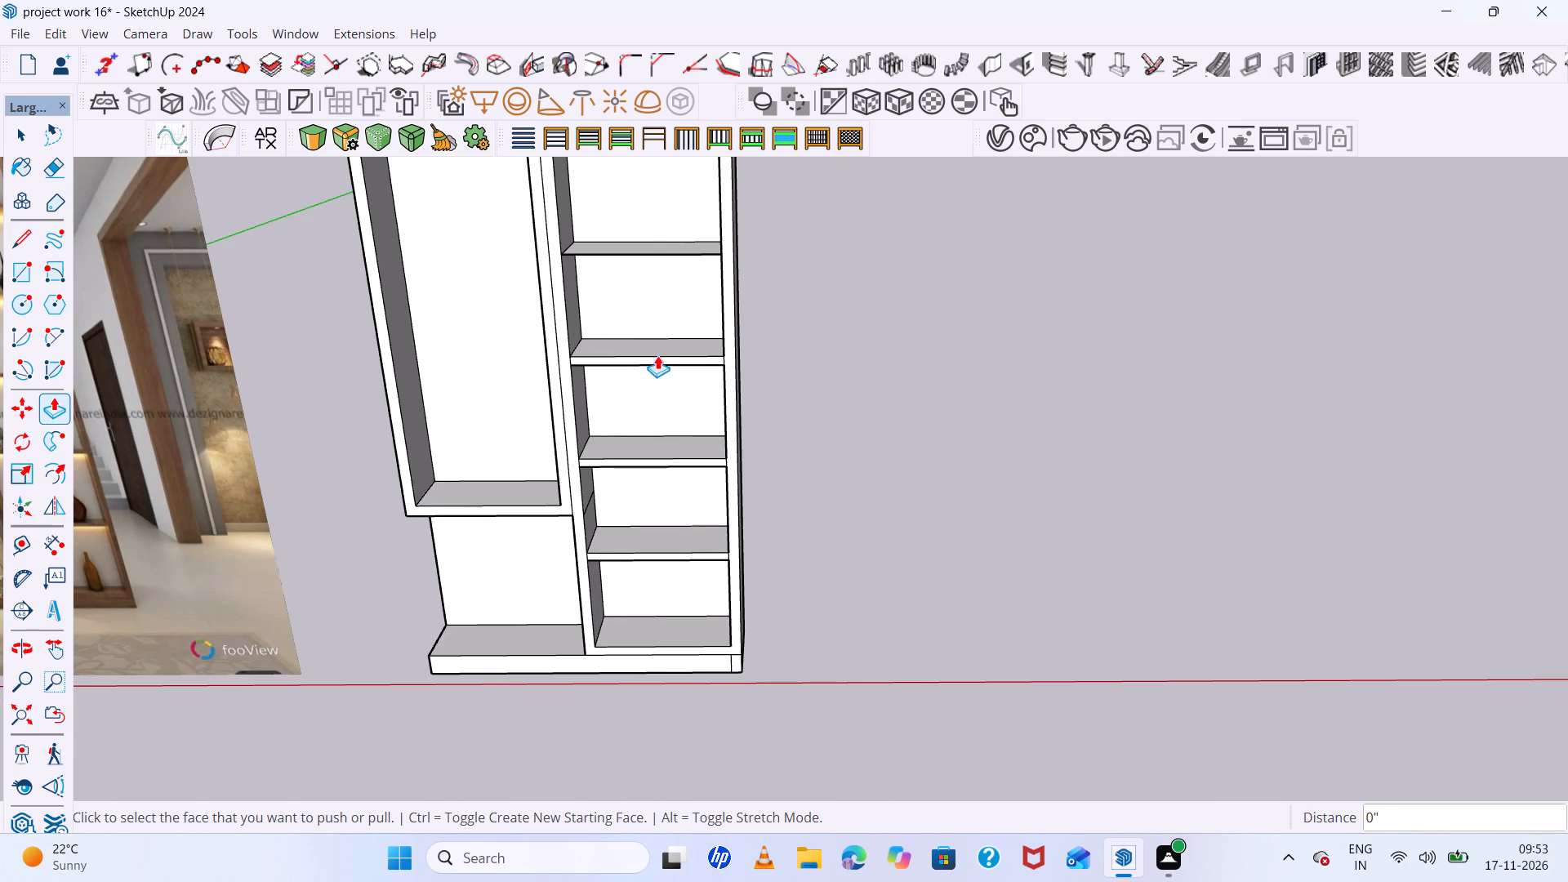
Push/Pull the fourth shelf face from the bottom of the right recess upward by 0.4 inches.
click(642, 249)
double_click(643, 244)
scroll(639, 242, up, 13)
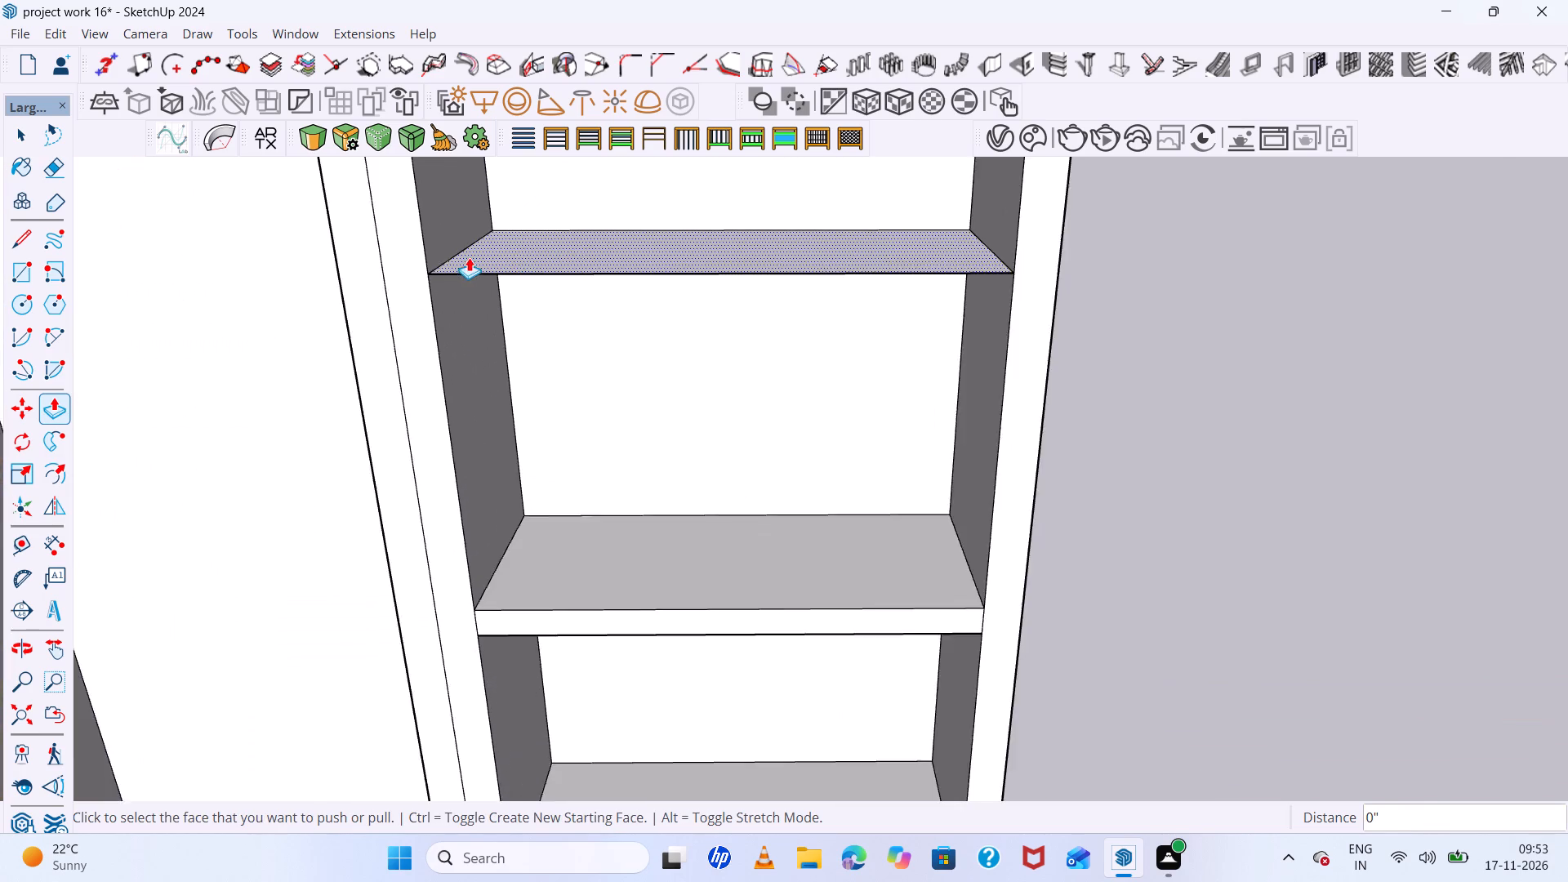
scroll(469, 257, up, 17)
click(497, 282)
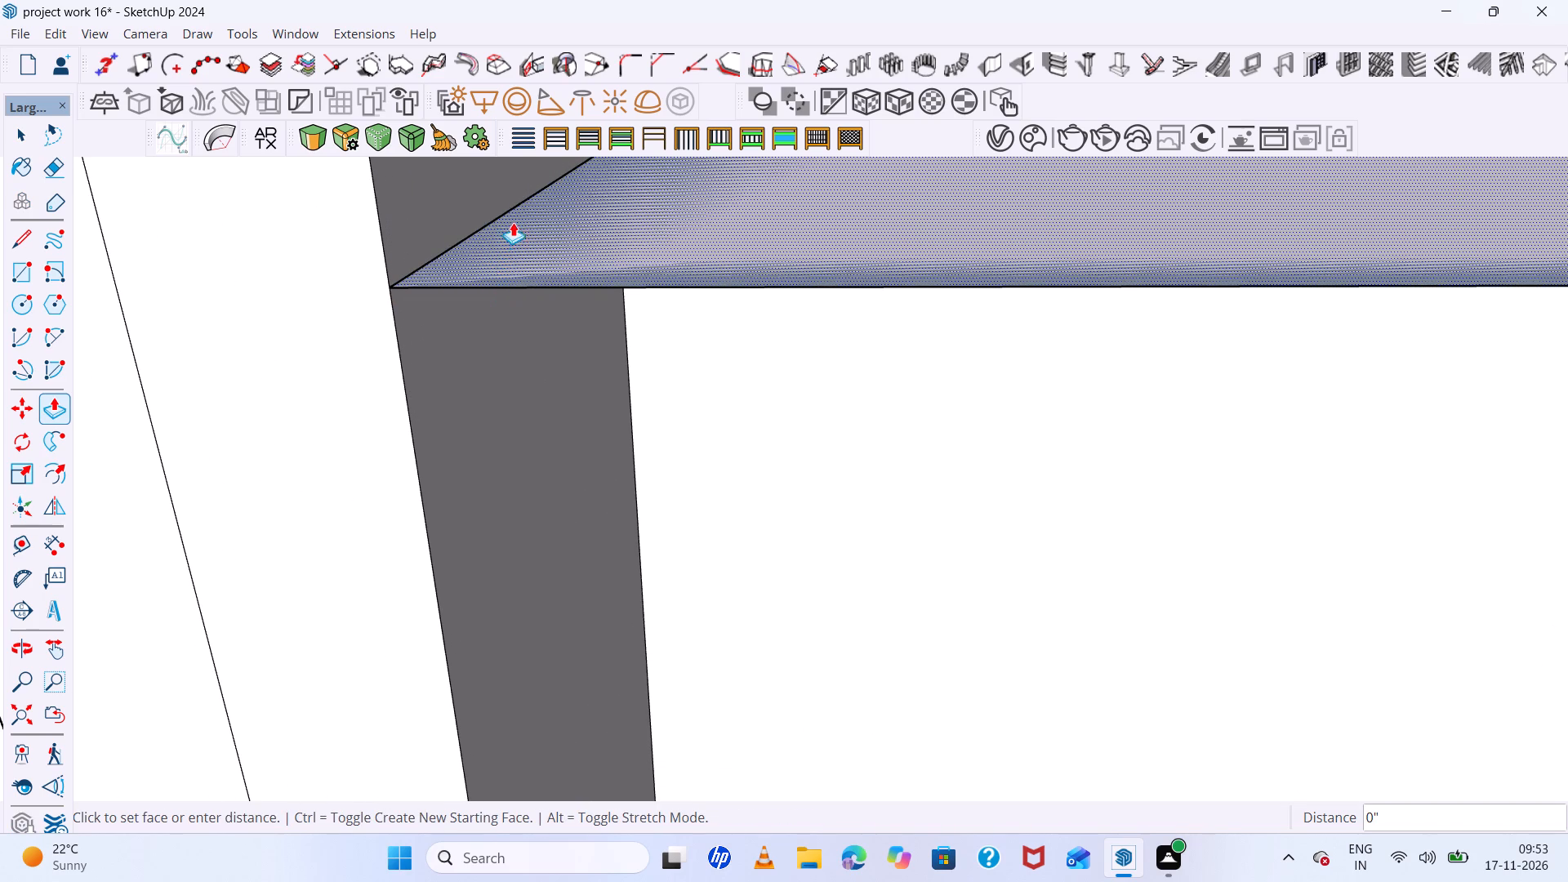
scroll(513, 220, down, 19)
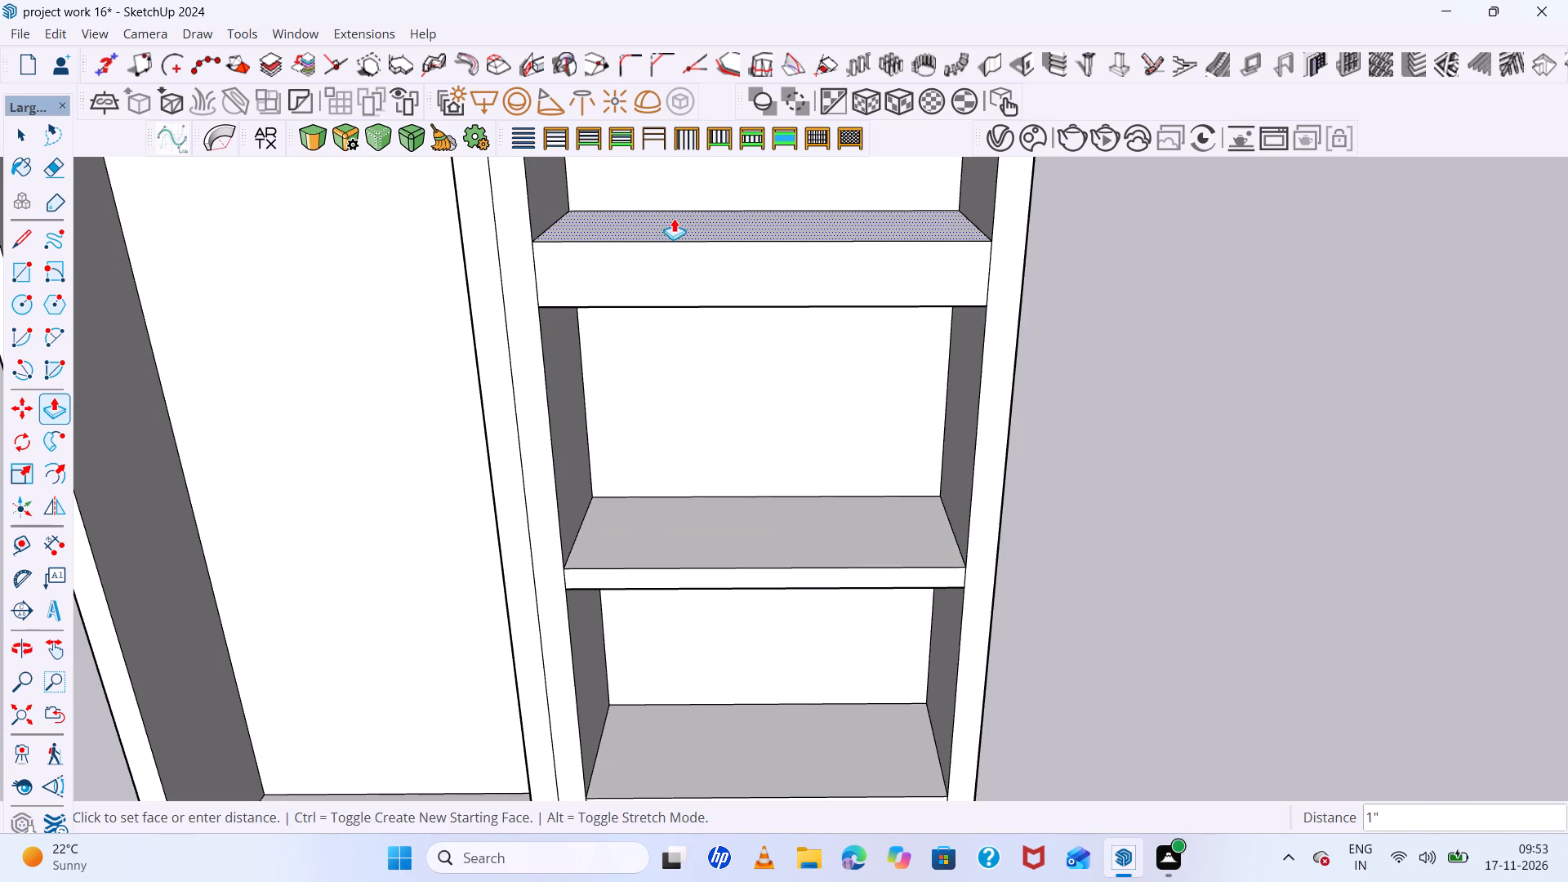
text(.4)
key(Return)
Examine the shelved cabinet from the front and side alongside the reference photo and the honeycomb and triangular units.
scroll(538, 281, down, 14)
middle_drag(735, 451, 822, 326)
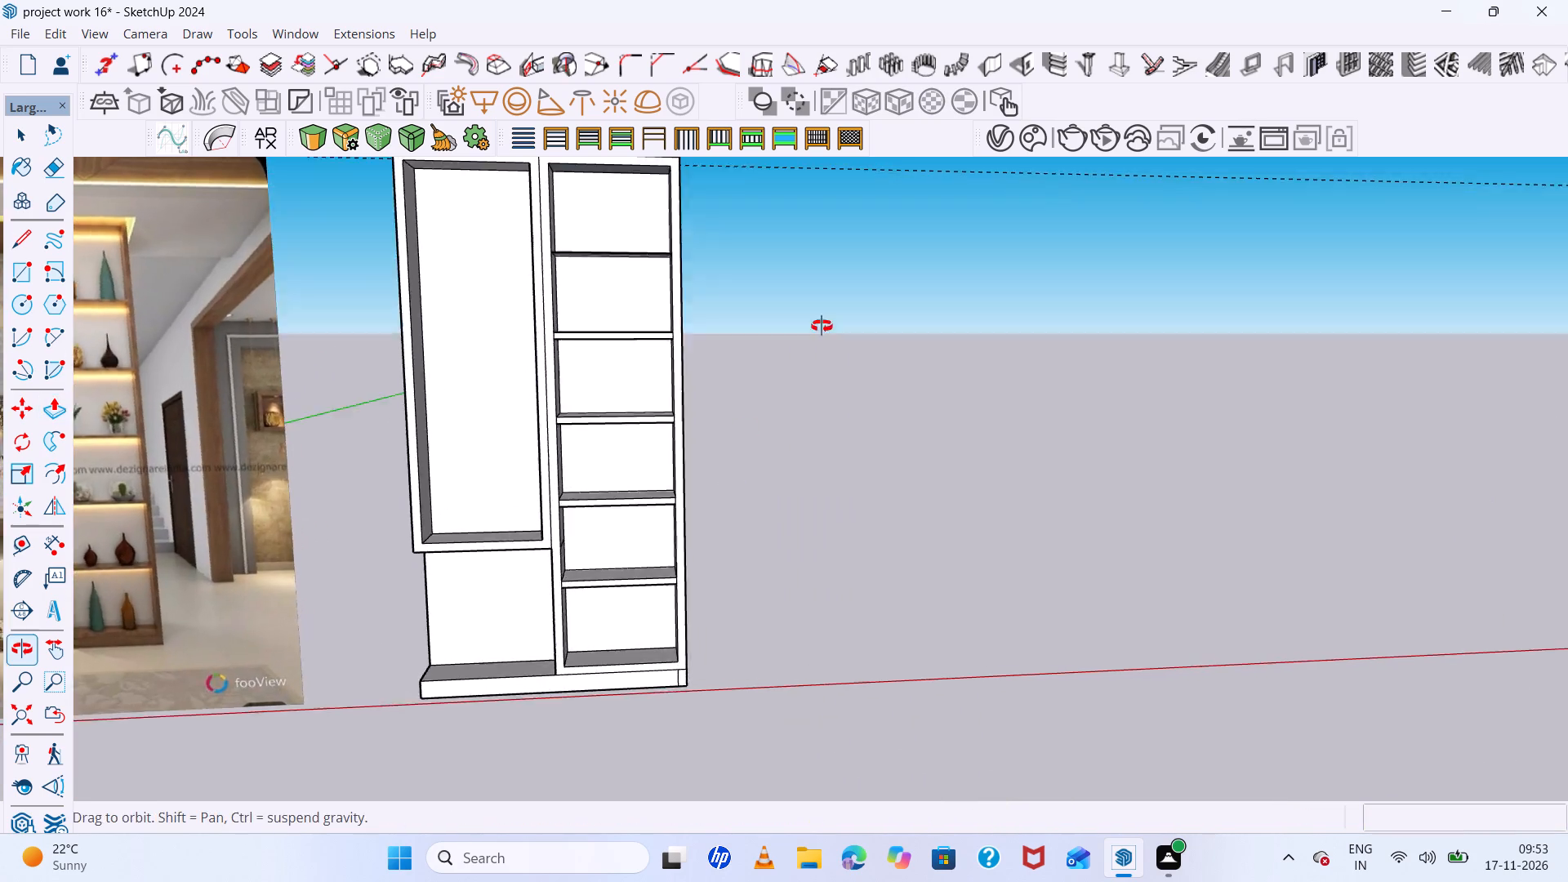
middle_drag(822, 326, 831, 323)
scroll(838, 408, down, 6)
middle_drag(833, 502, 743, 483)
scroll(767, 523, up, 4)
key(space)
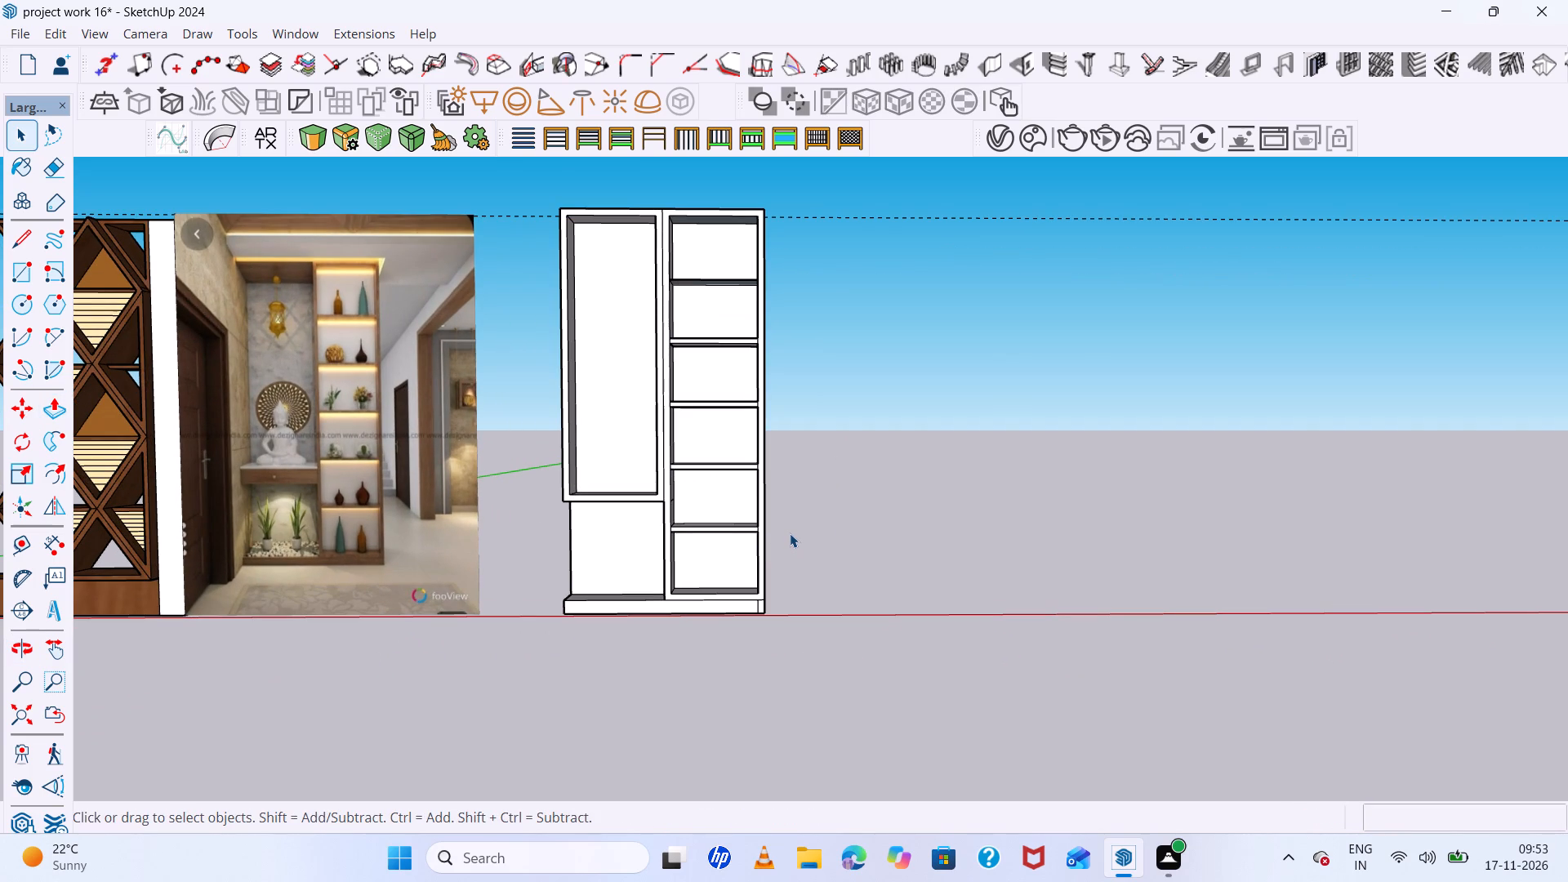
scroll(787, 526, down, 1)
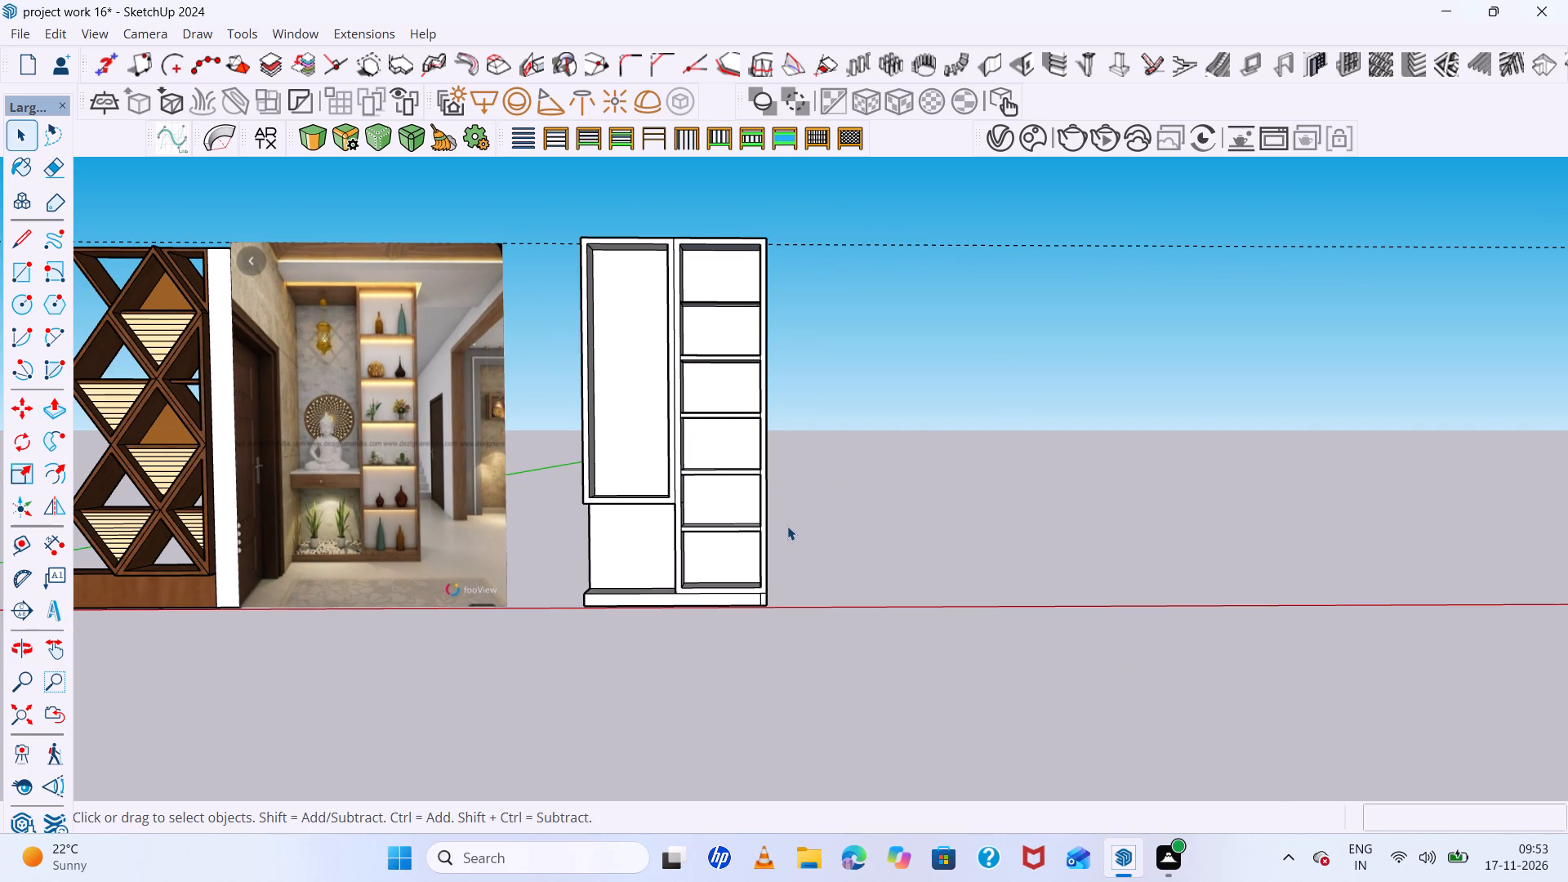
scroll(787, 526, up, 1)
scroll(787, 526, down, 3)
middle_drag(786, 525, 760, 519)
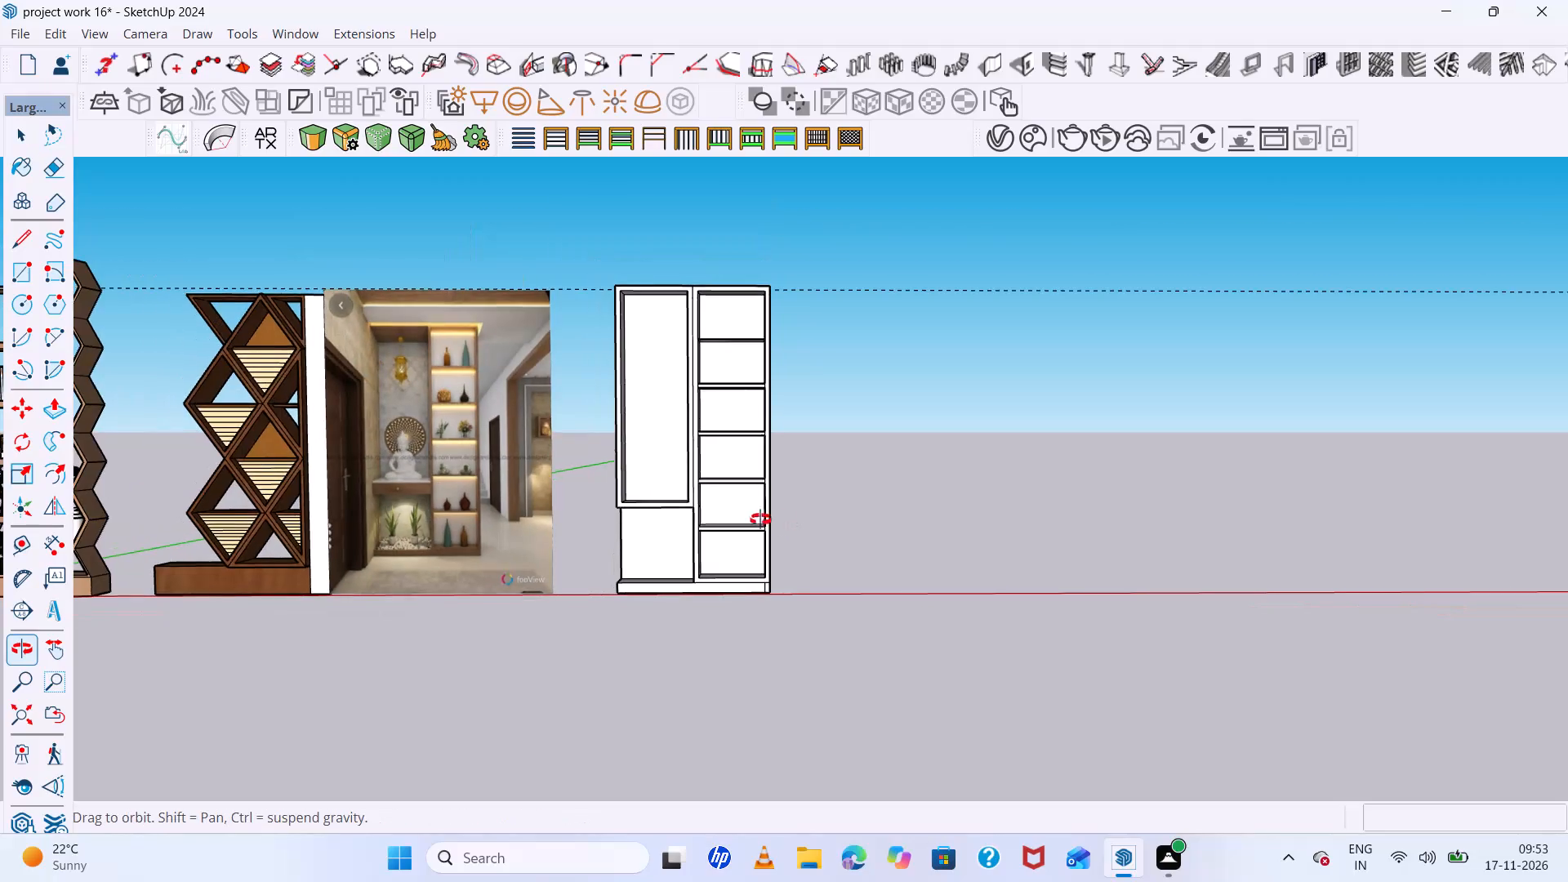
middle_drag(760, 519, 659, 506)
scroll(657, 505, up, 4)
scroll(657, 505, down, 5)
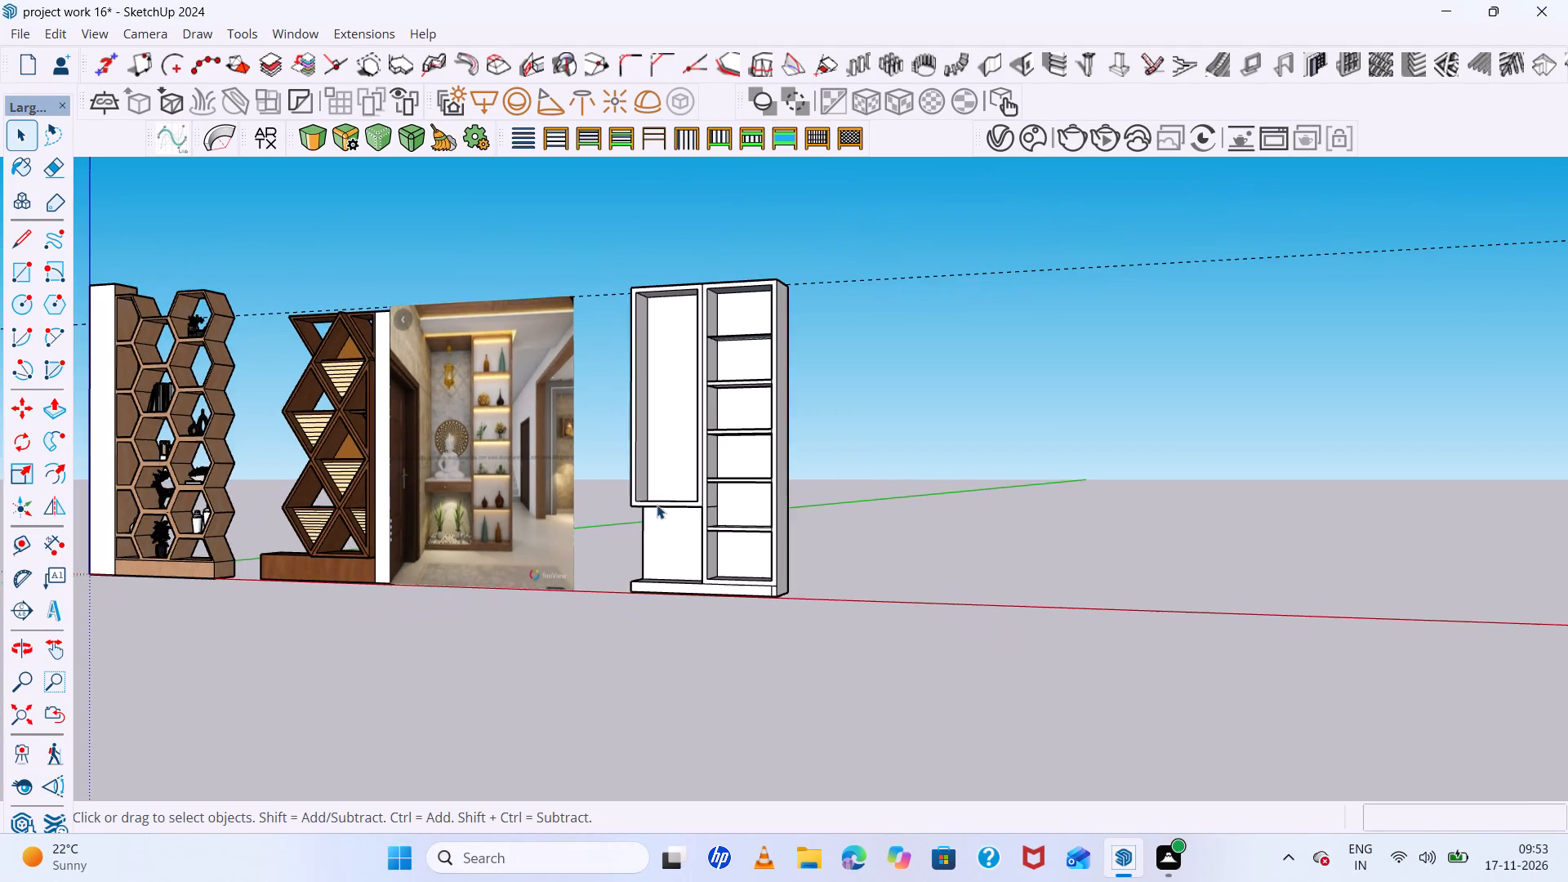
middle_drag(657, 505, 787, 490)
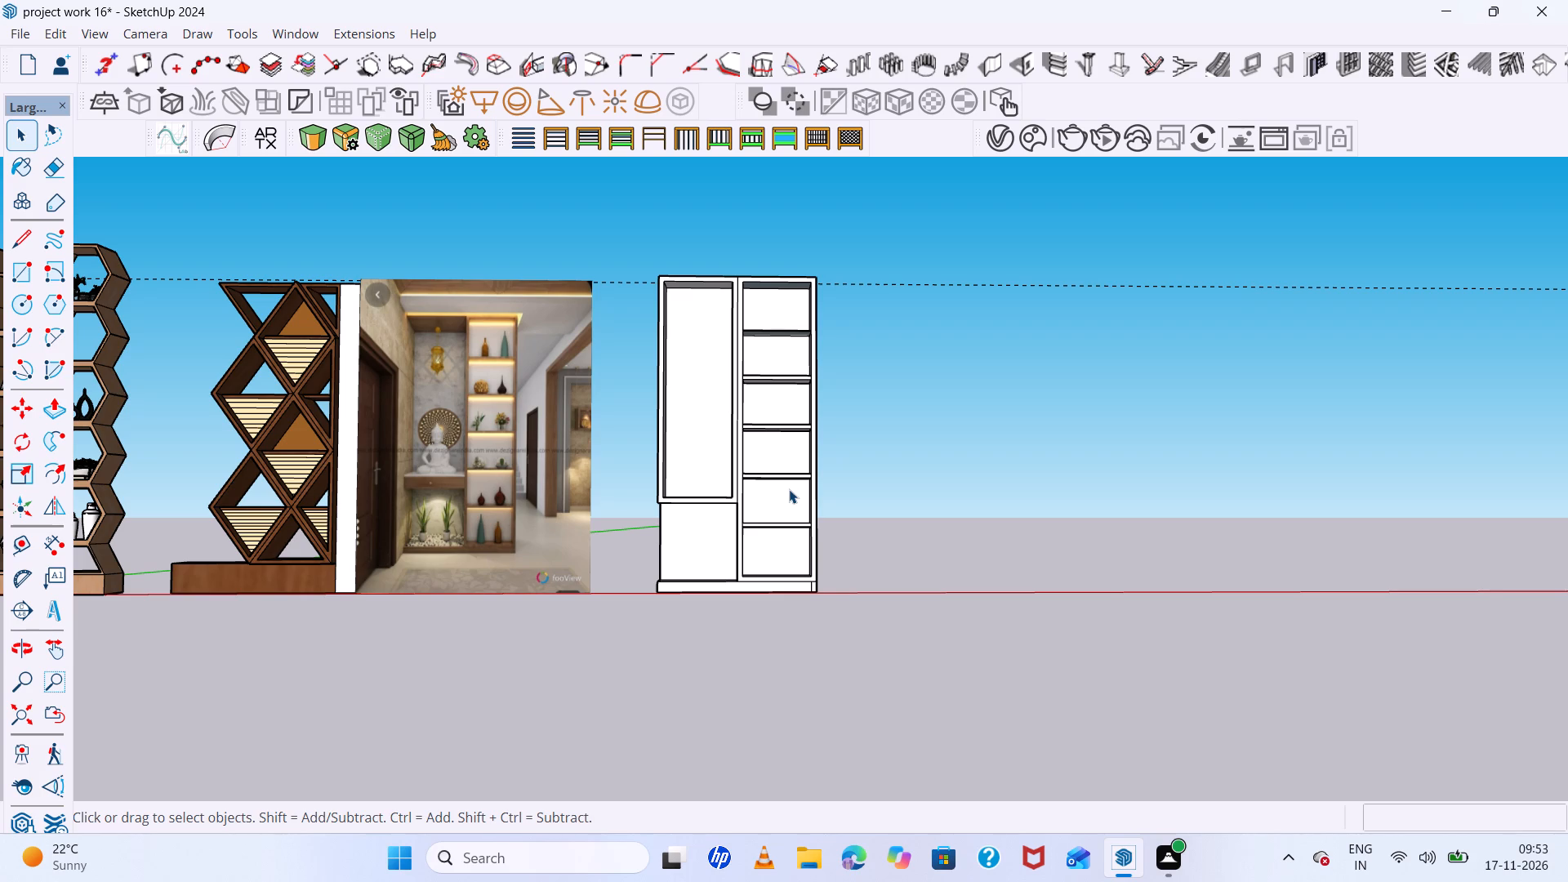
scroll(789, 489, down, 5)
middle_drag(791, 487, 826, 483)
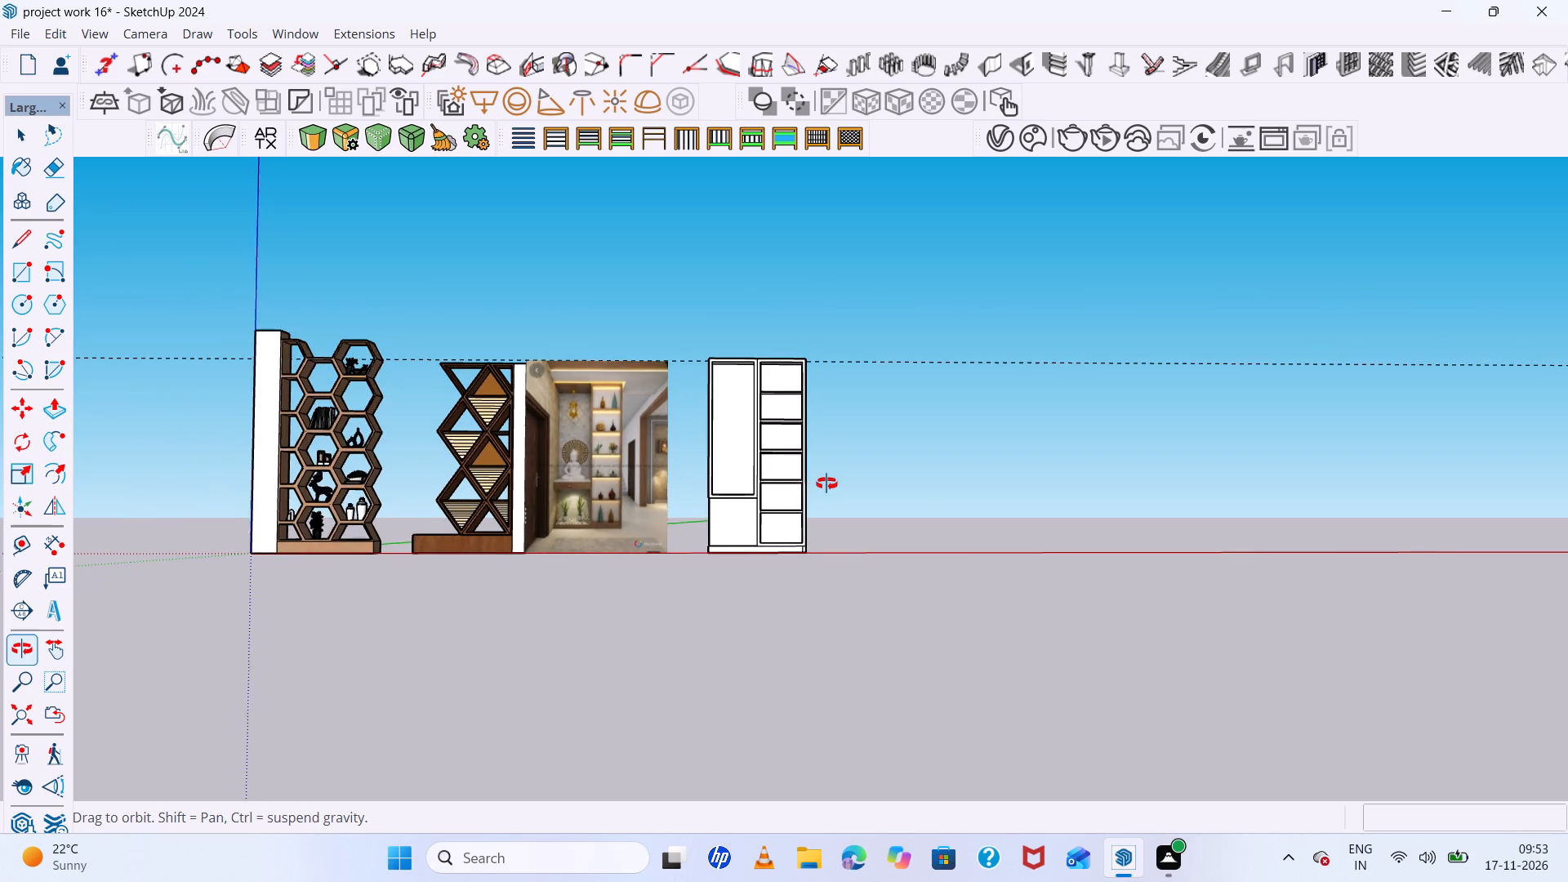
middle_drag(826, 483, 833, 483)
scroll(833, 483, up, 5)
scroll(833, 483, down, 3)
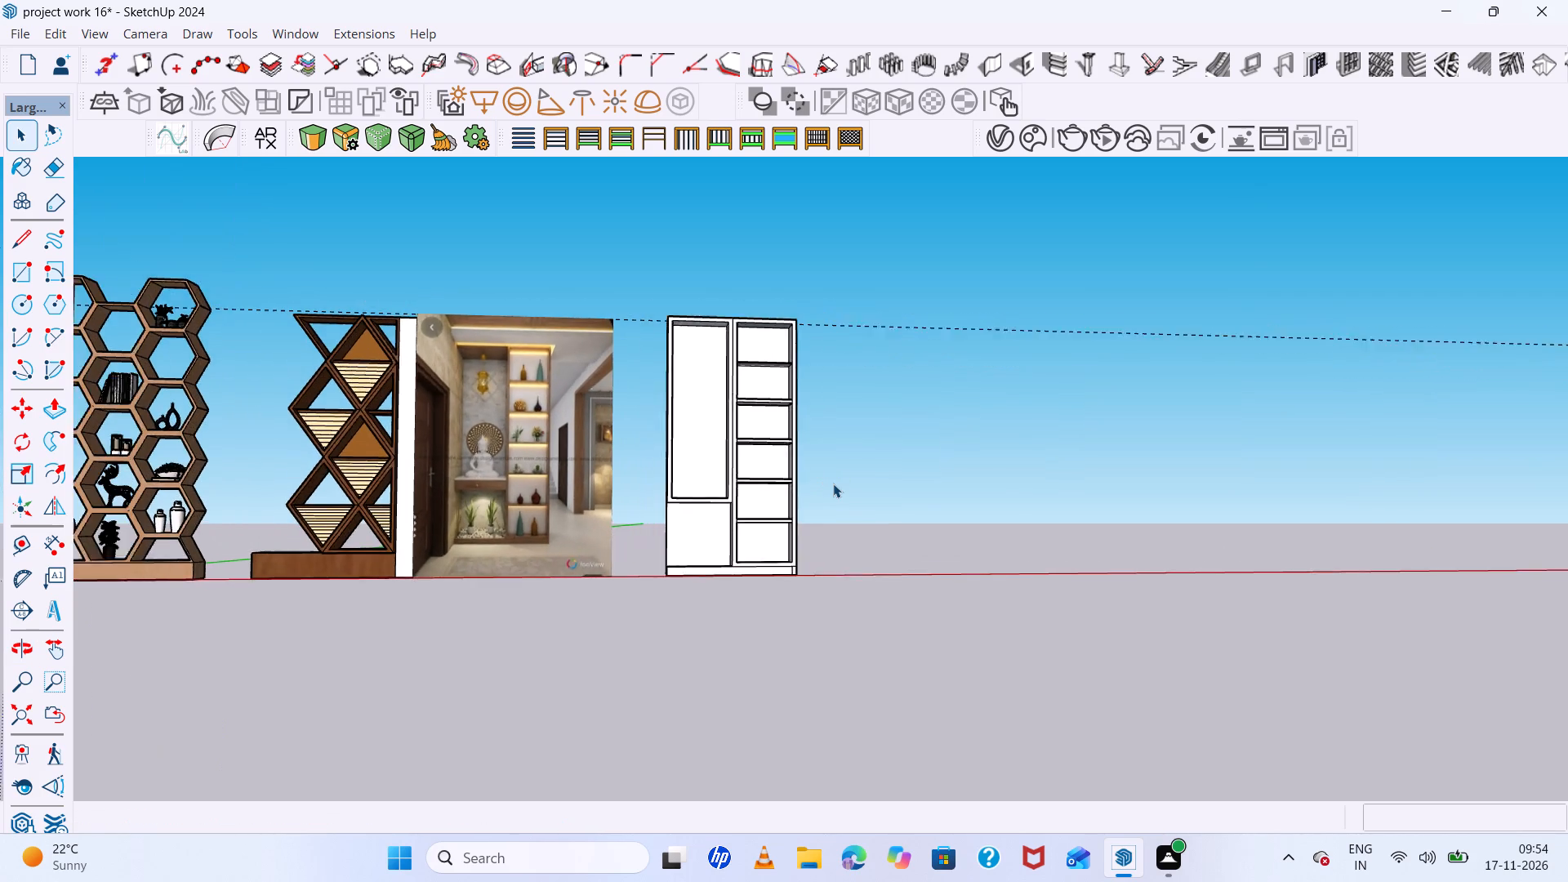
scroll(833, 483, down, 2)
middle_drag(833, 483, 802, 484)
scroll(800, 484, up, 2)
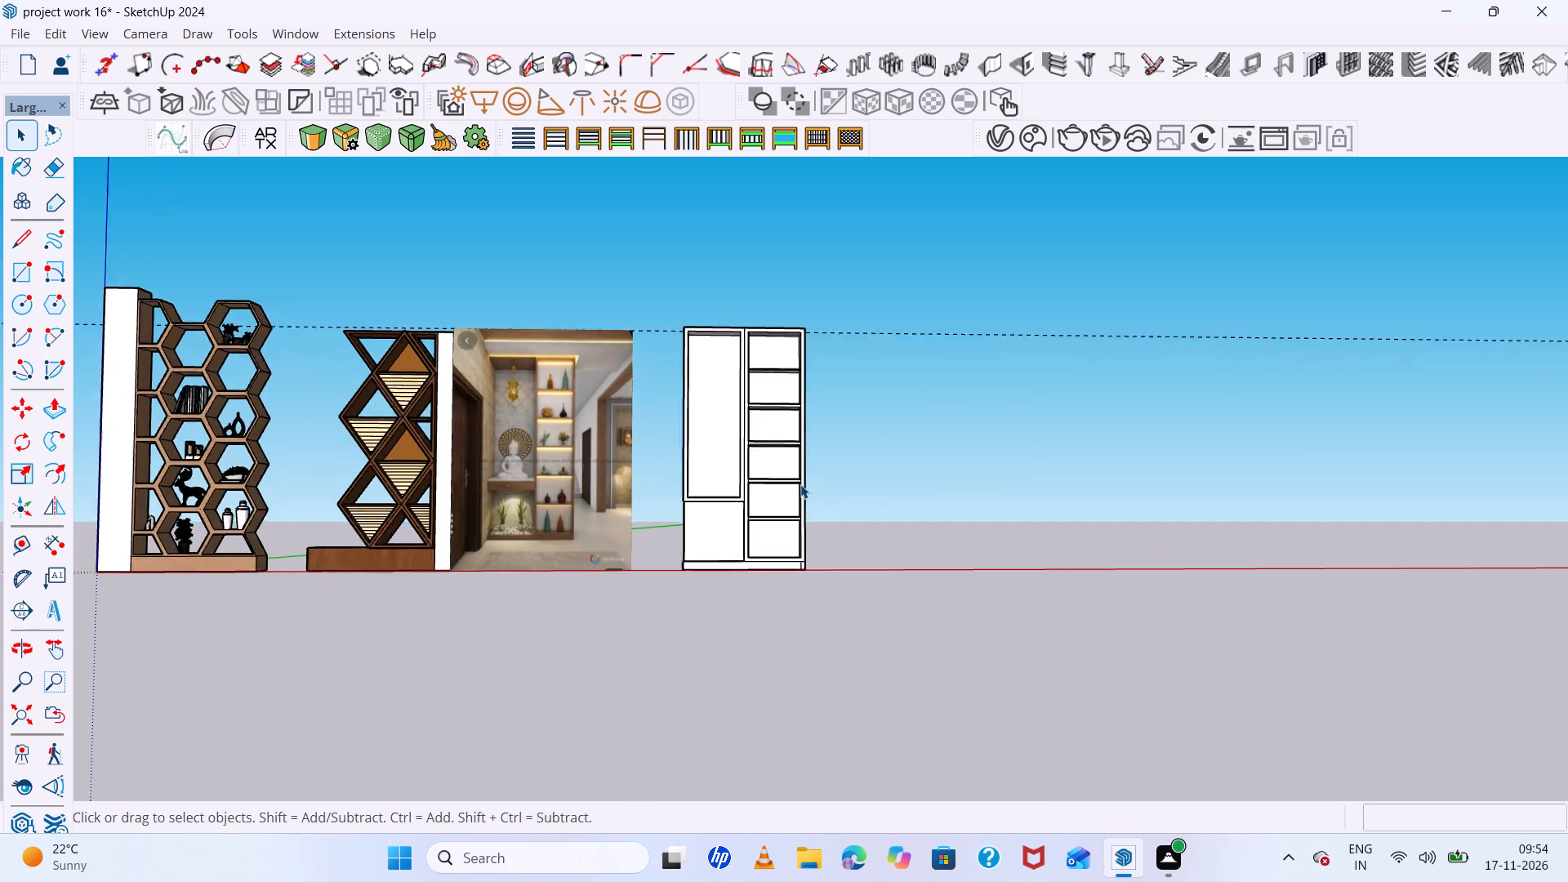
scroll(800, 484, up, 3)
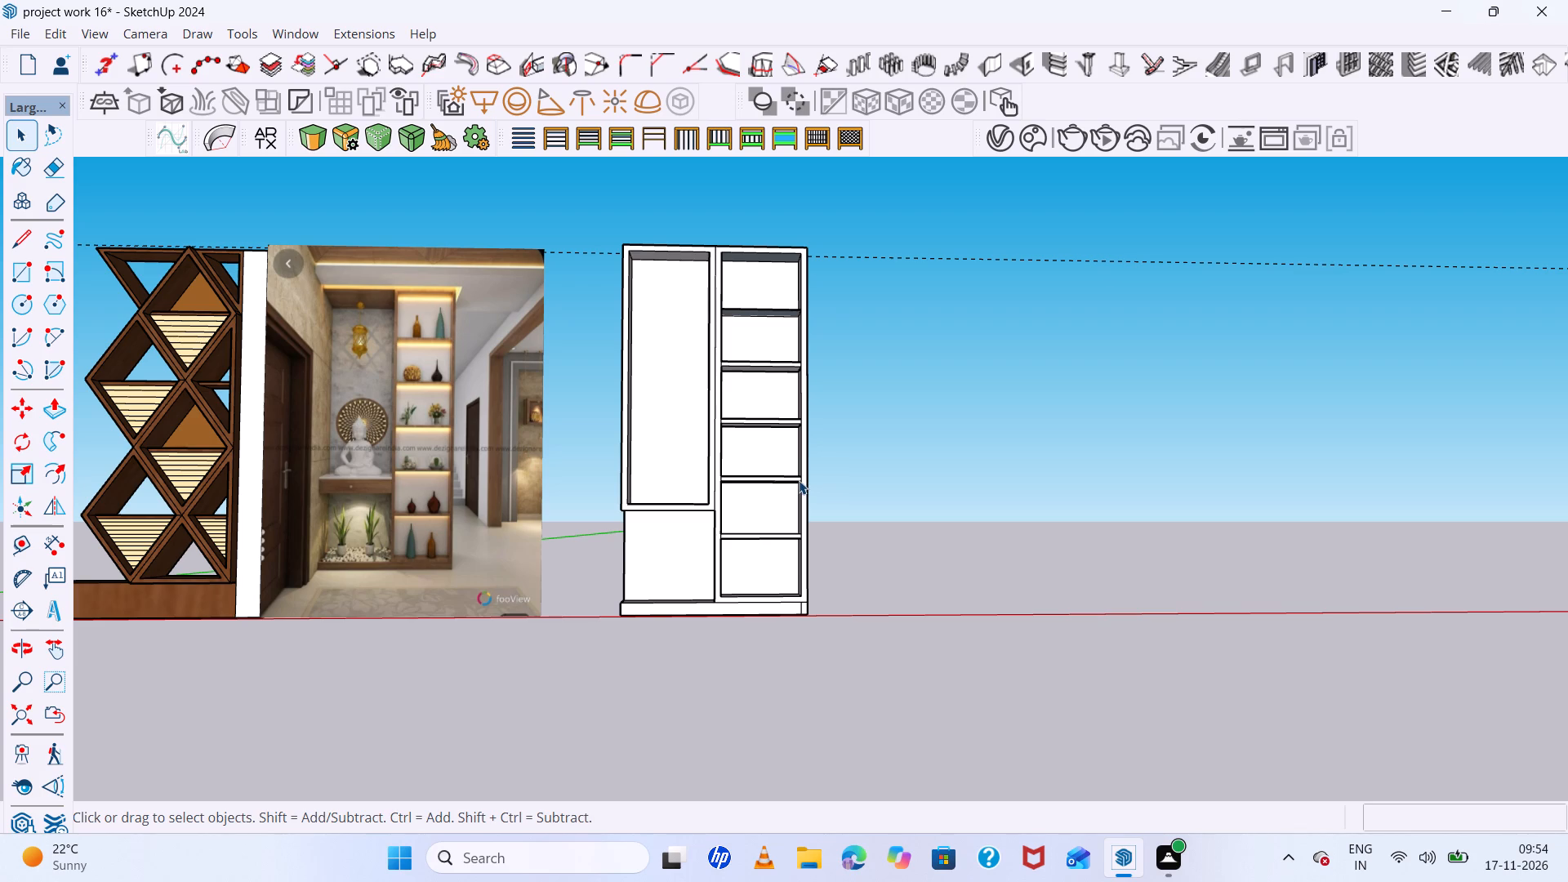
scroll(799, 480, up, 5)
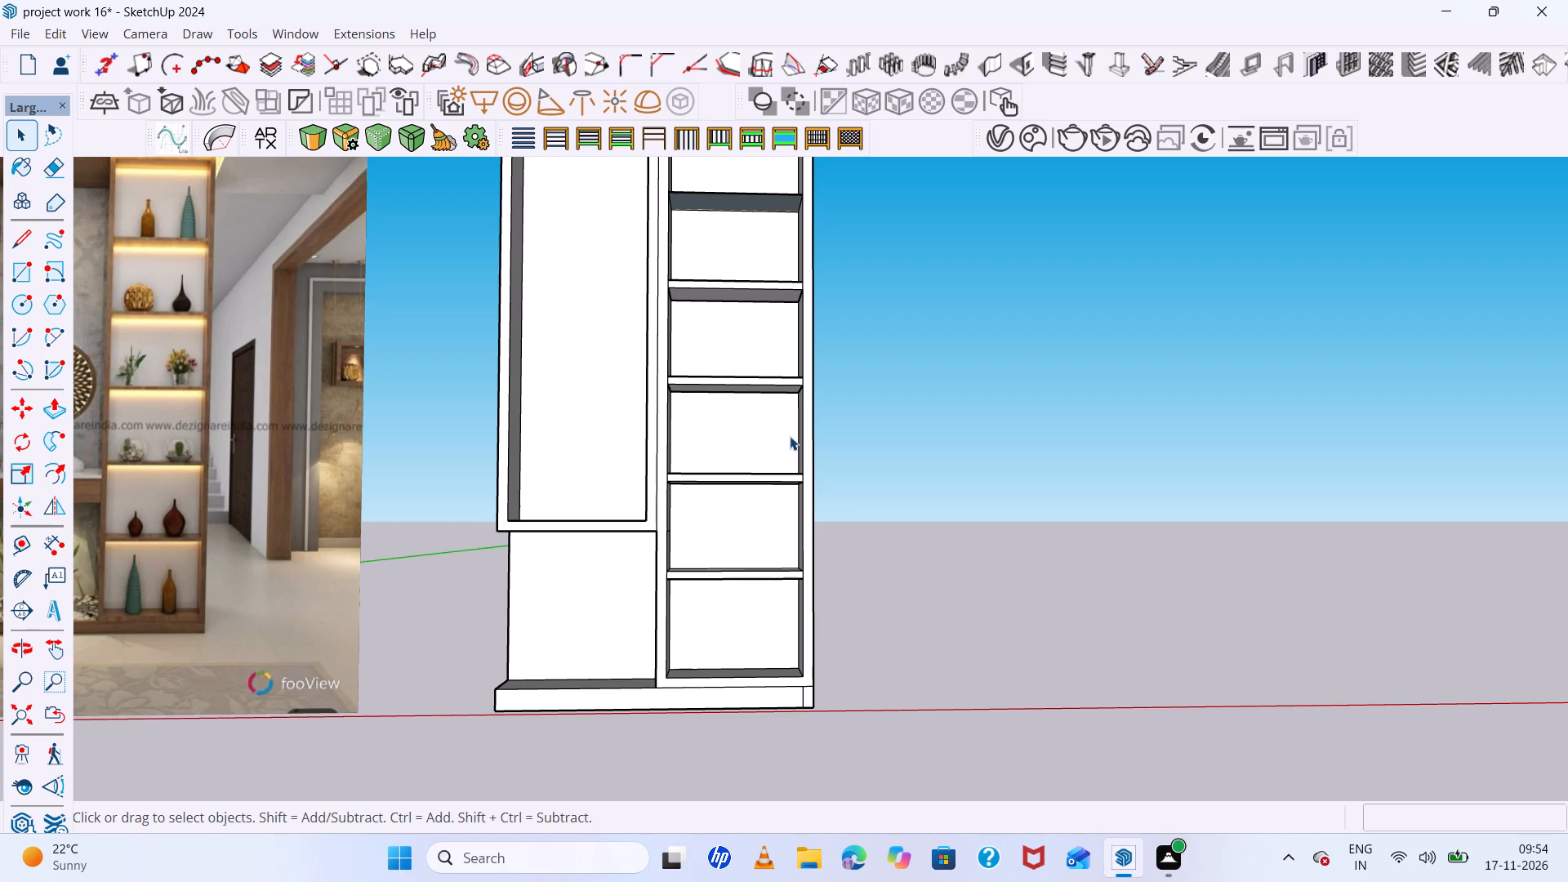
Compare the cabinet's left niche and lower opening with the Buddha ledge, drawer and planter area in the reference photo.
scroll(762, 439, down, 9)
middle_drag(762, 458, 849, 470)
scroll(650, 382, up, 3)
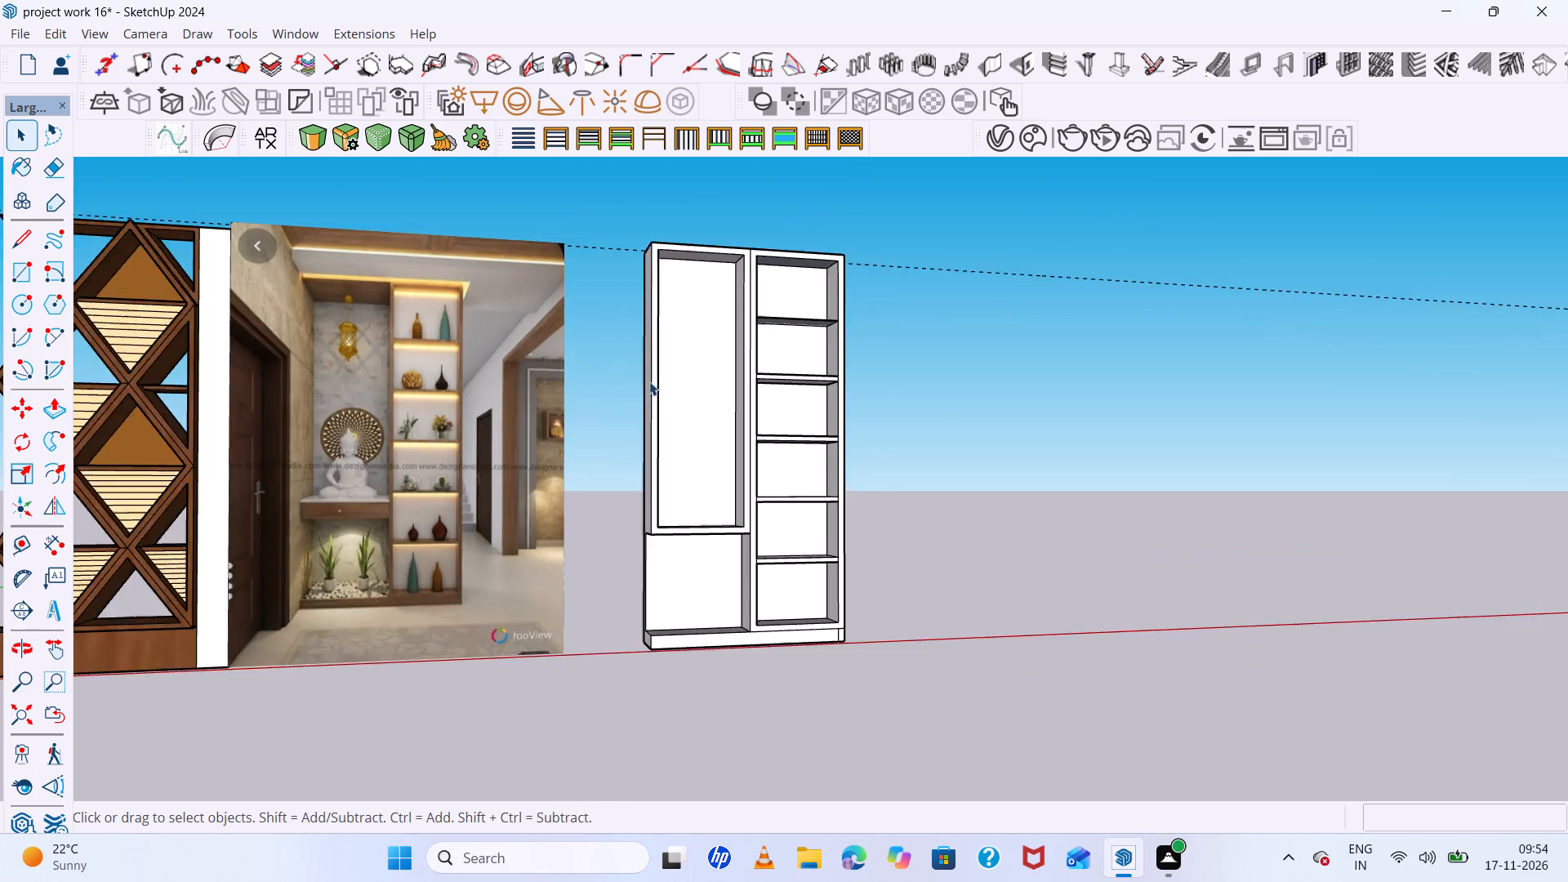
scroll(649, 381, up, 9)
scroll(725, 439, down, 6)
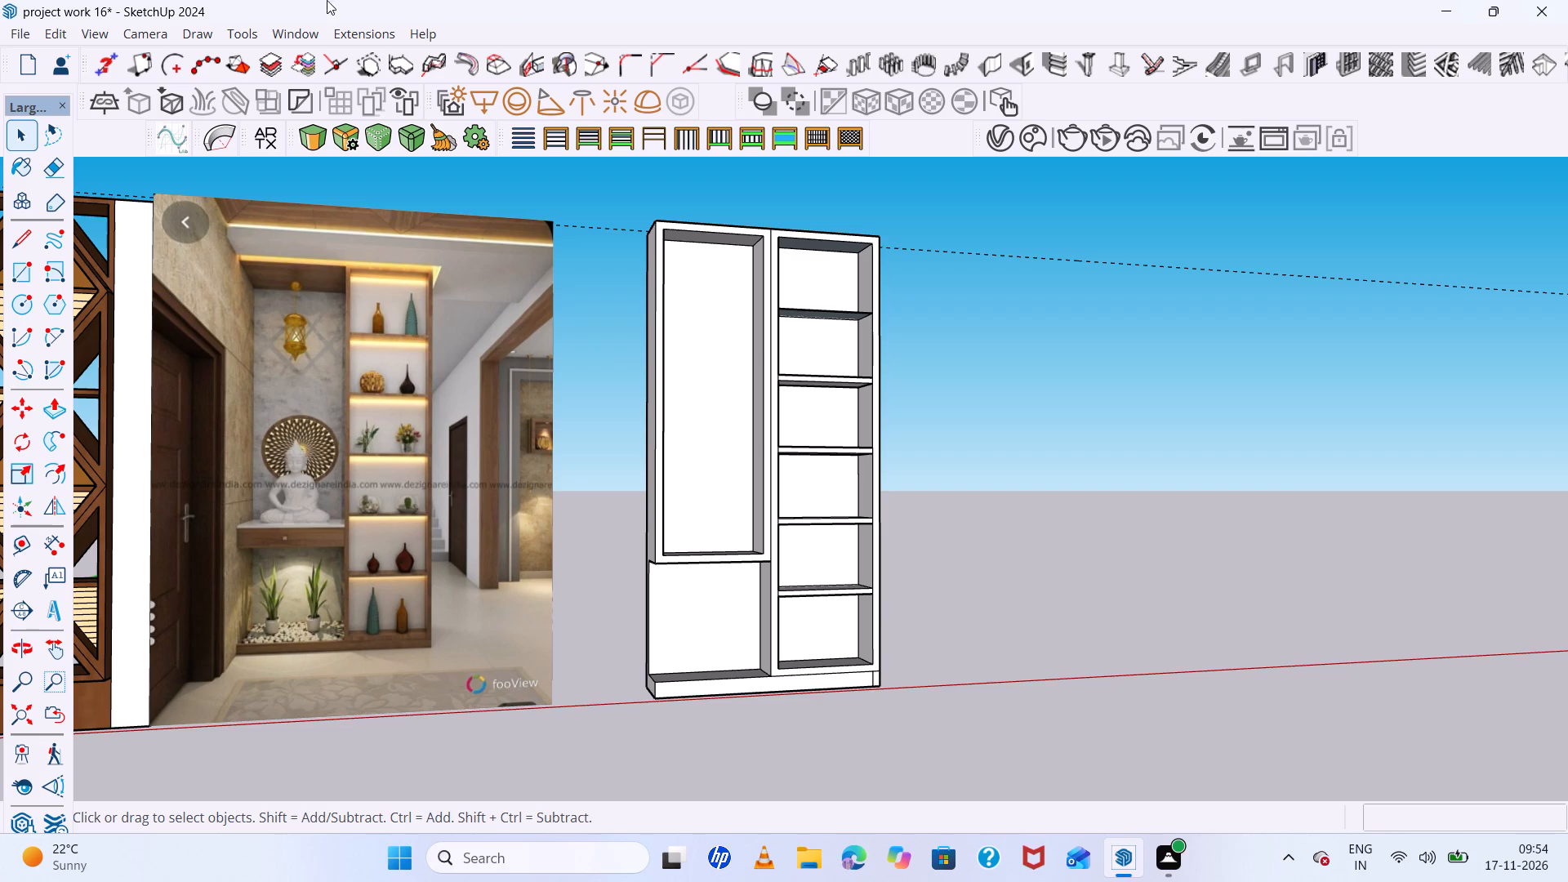
scroll(2, 223, down, 2)
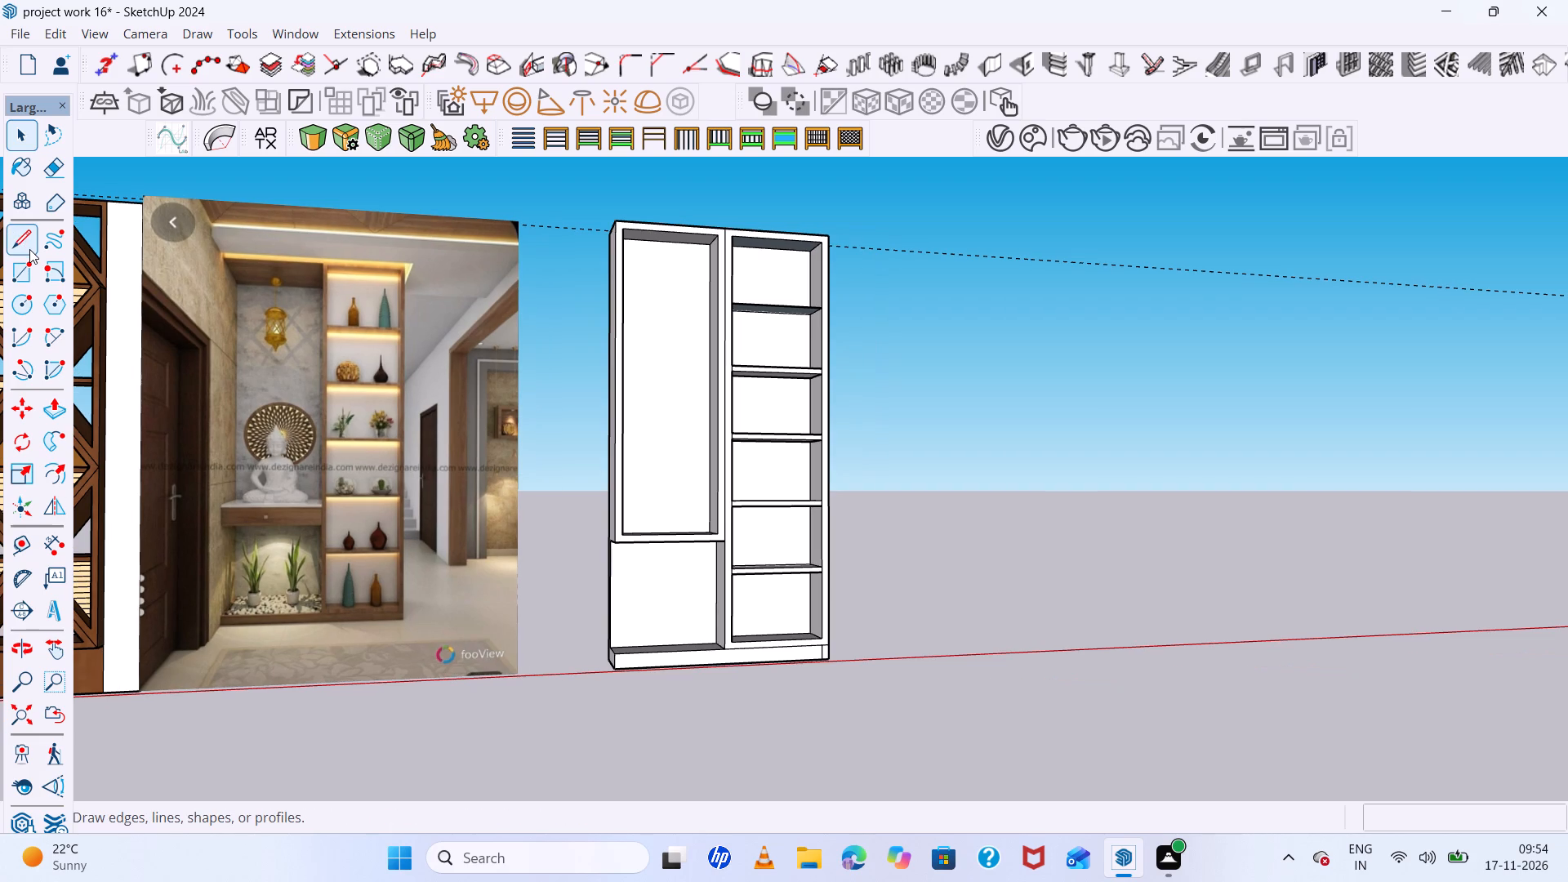
scroll(106, 276, down, 2)
scroll(162, 430, down, 4)
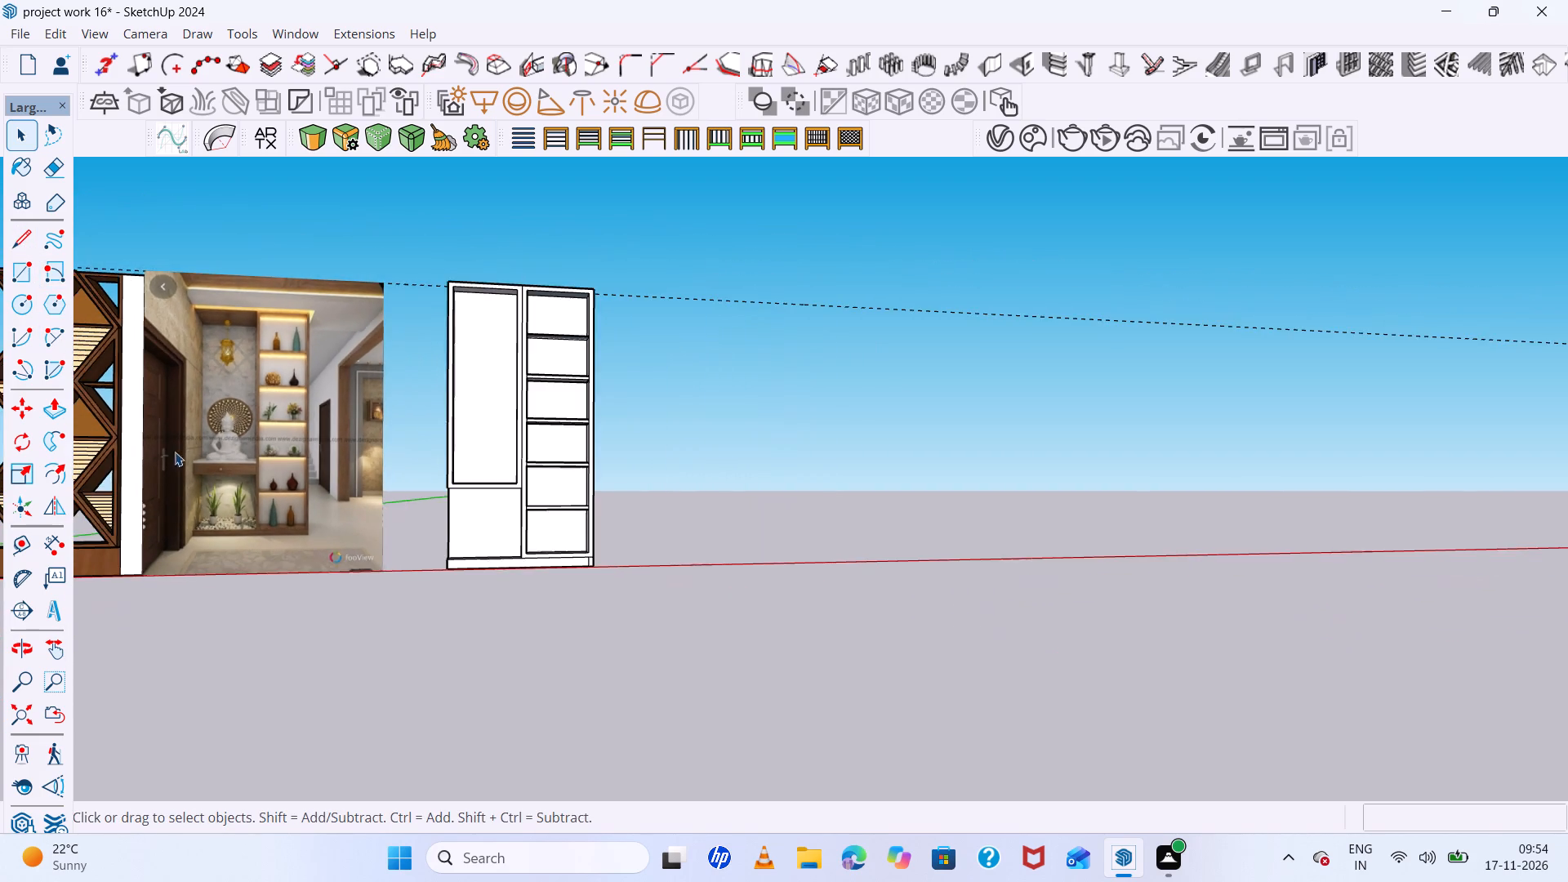
scroll(262, 475, up, 15)
scroll(192, 448, down, 2)
middle_drag(189, 448, 185, 452)
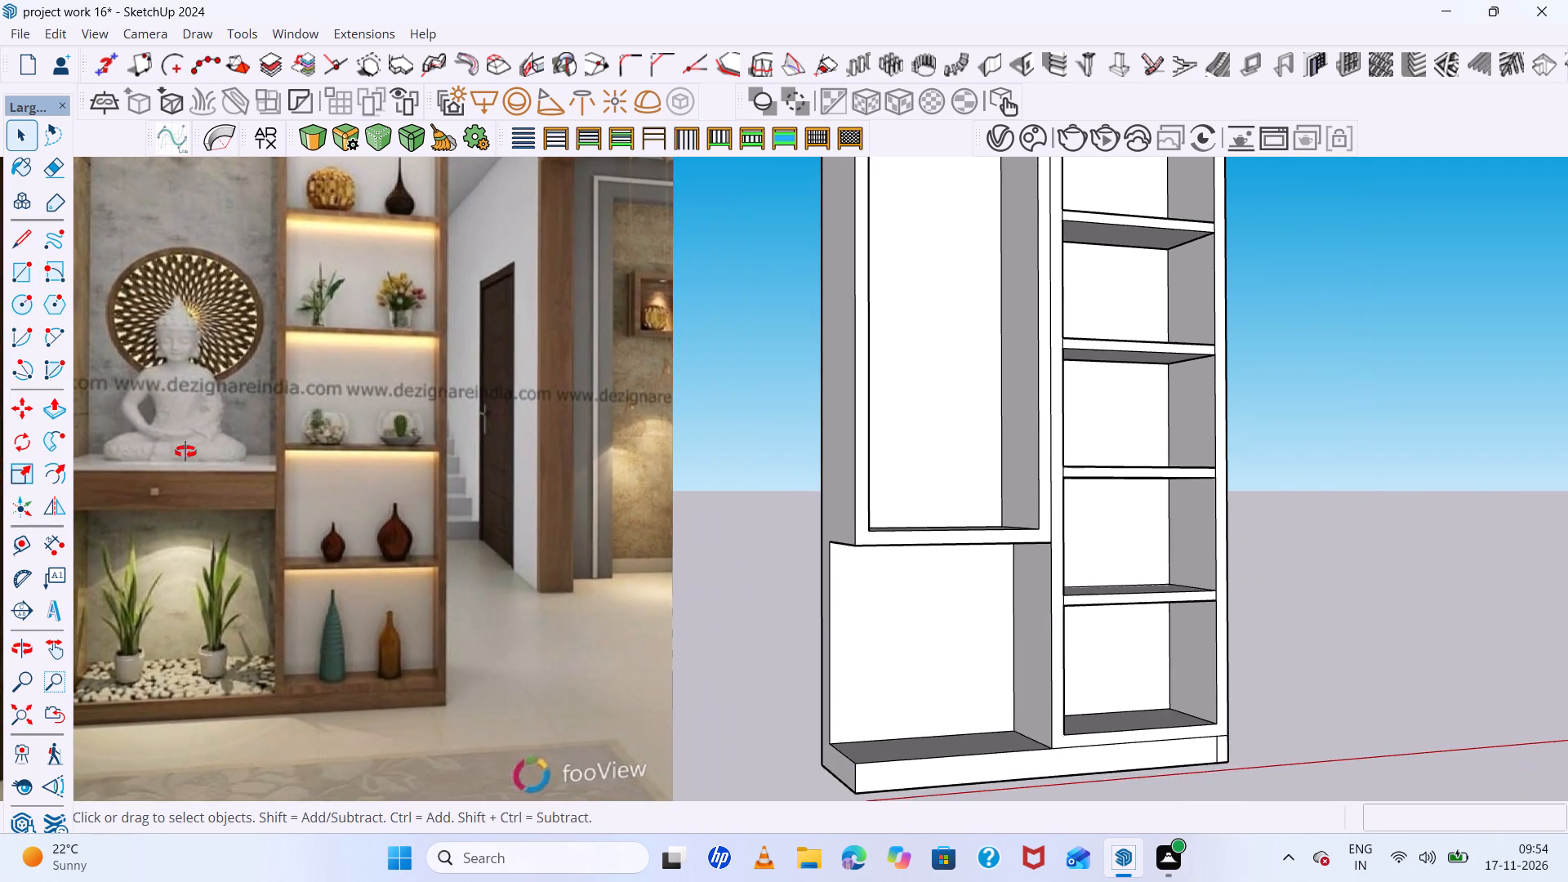
middle_drag(185, 452, 52, 513)
scroll(556, 480, down, 4)
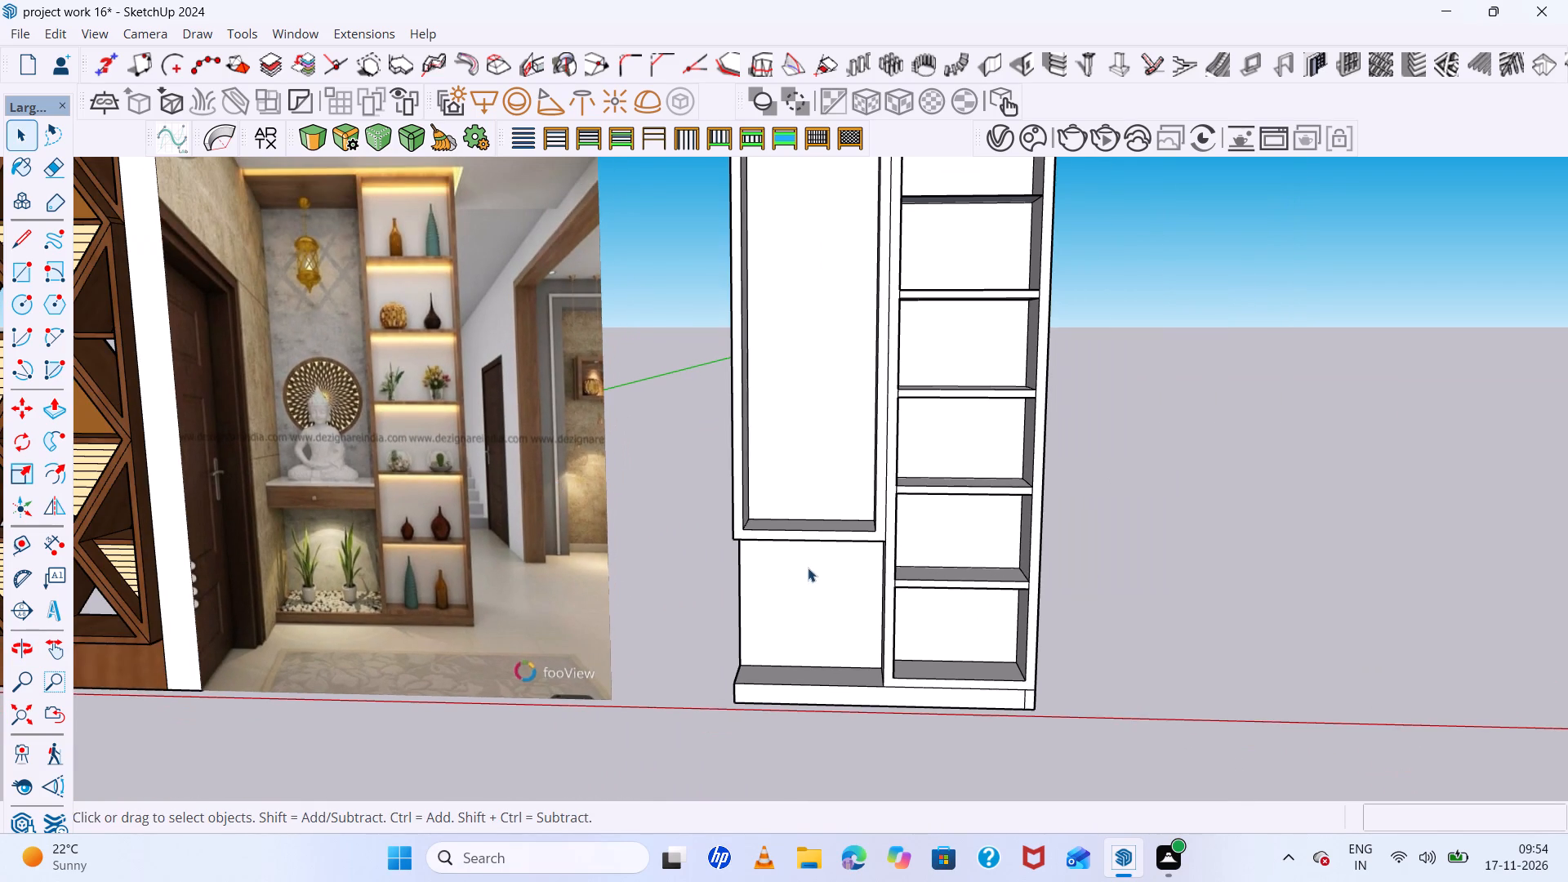
middle_drag(804, 558, 831, 528)
scroll(767, 523, up, 8)
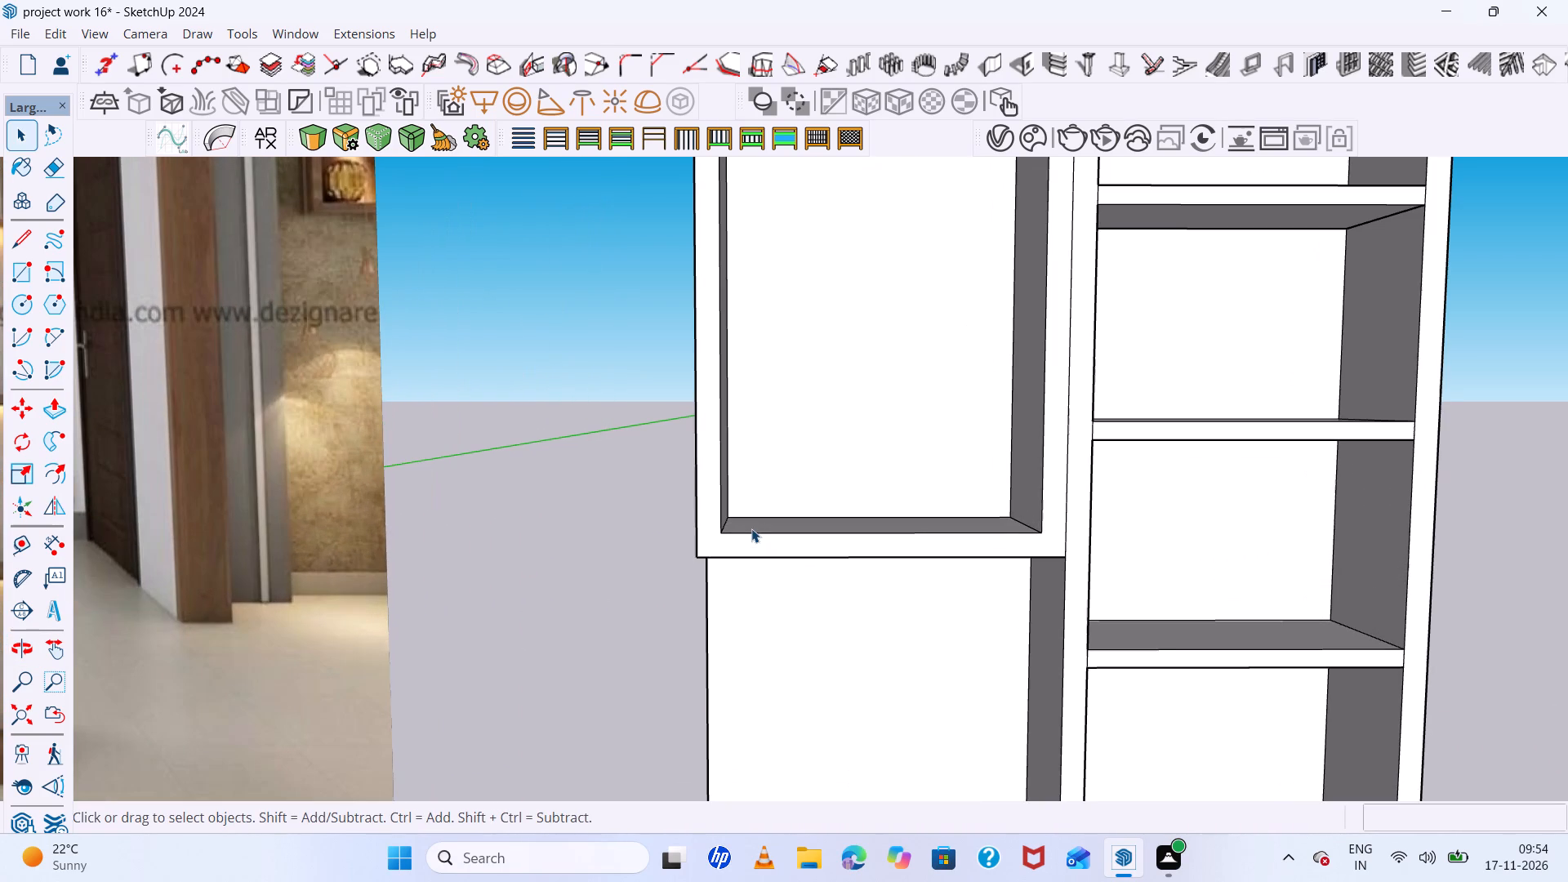
Draw a line from the left niche's lower outer corner to the cabinet's front edge and continue it about 4 inches across the side panel.
key(l)
scroll(737, 532, up, 6)
click(712, 534)
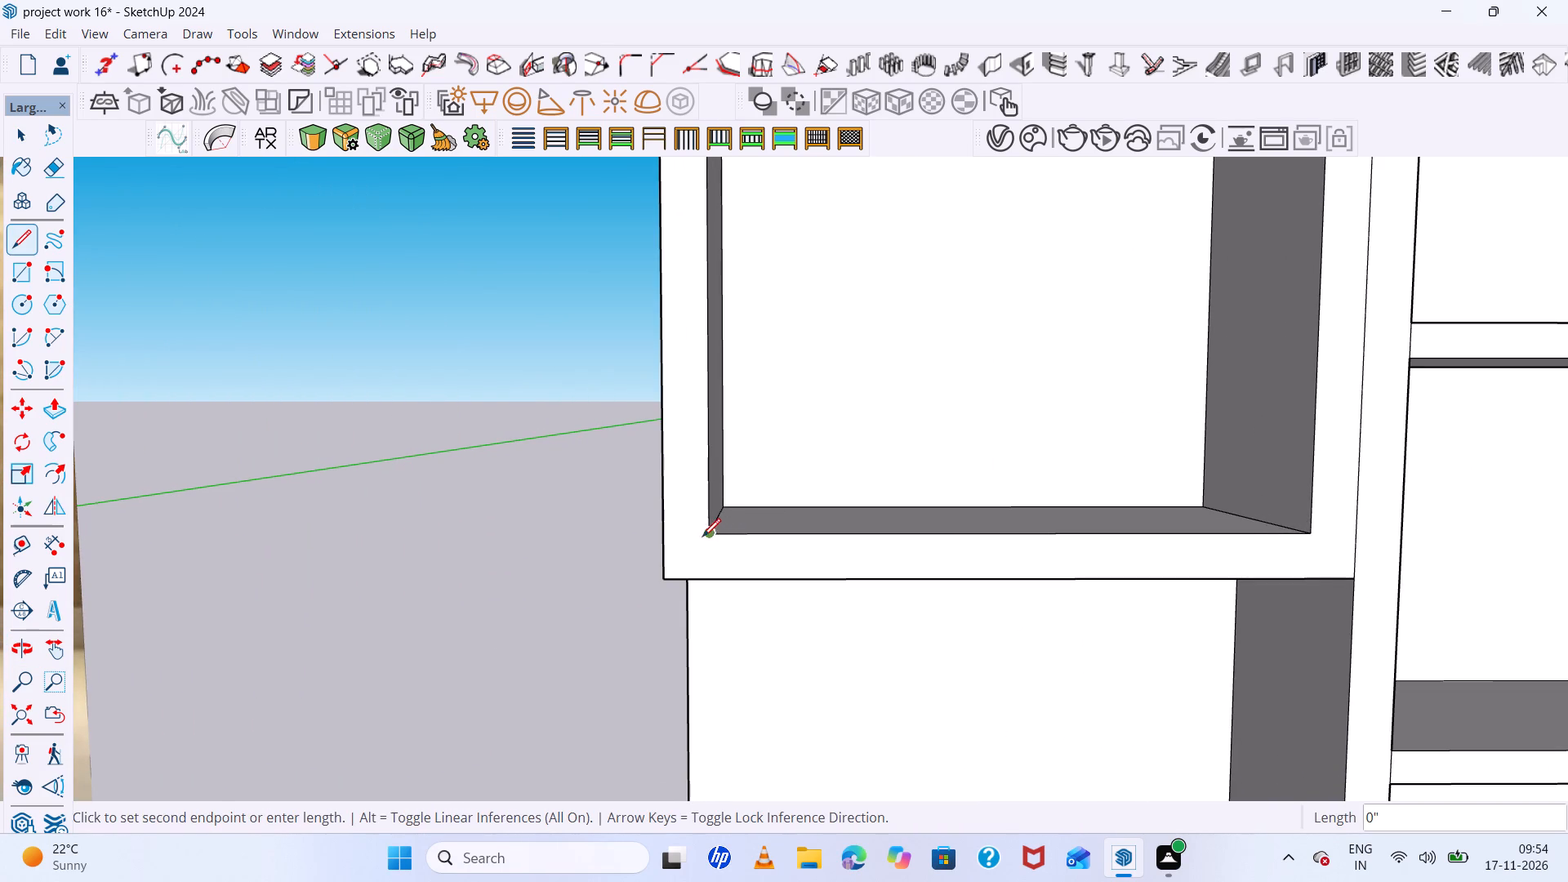
click(661, 539)
middle_drag(725, 572, 969, 546)
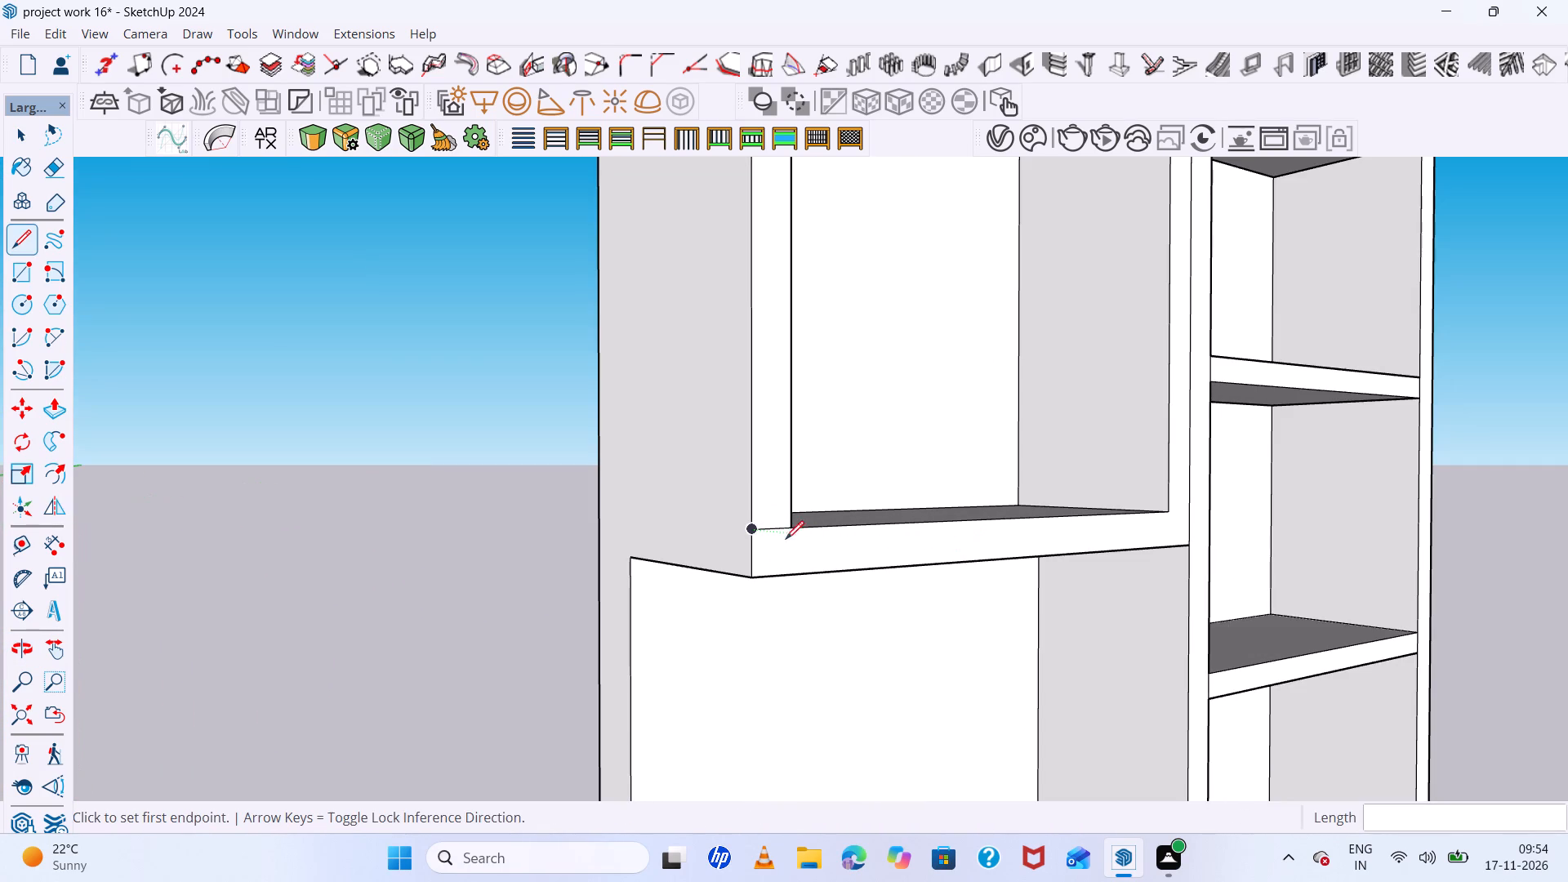
click(750, 532)
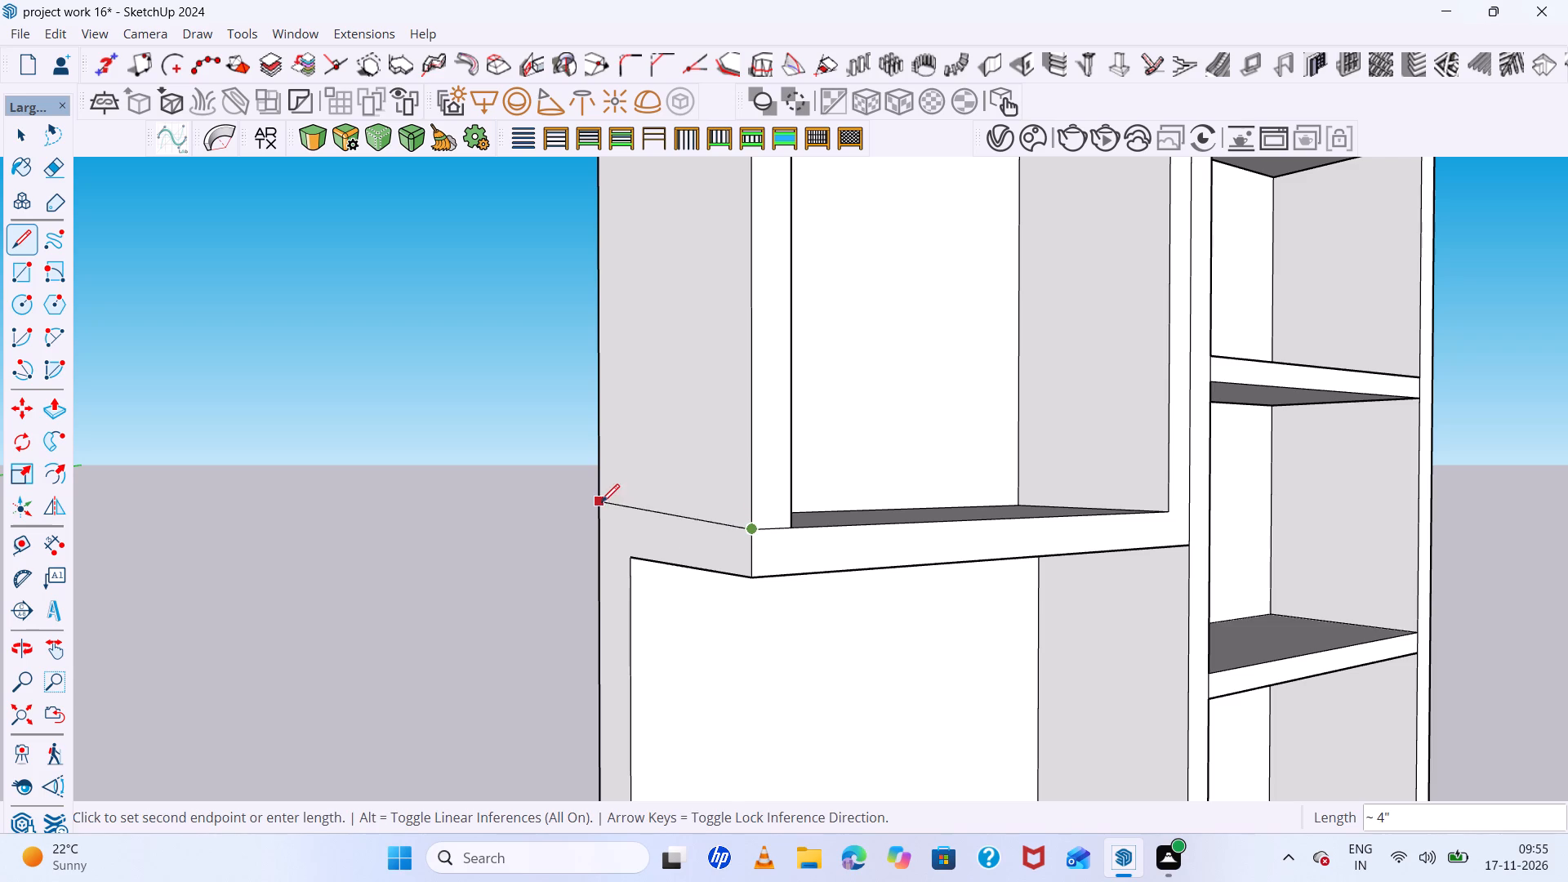
click(594, 510)
scroll(558, 515, down, 5)
middle_drag(666, 563, 669, 509)
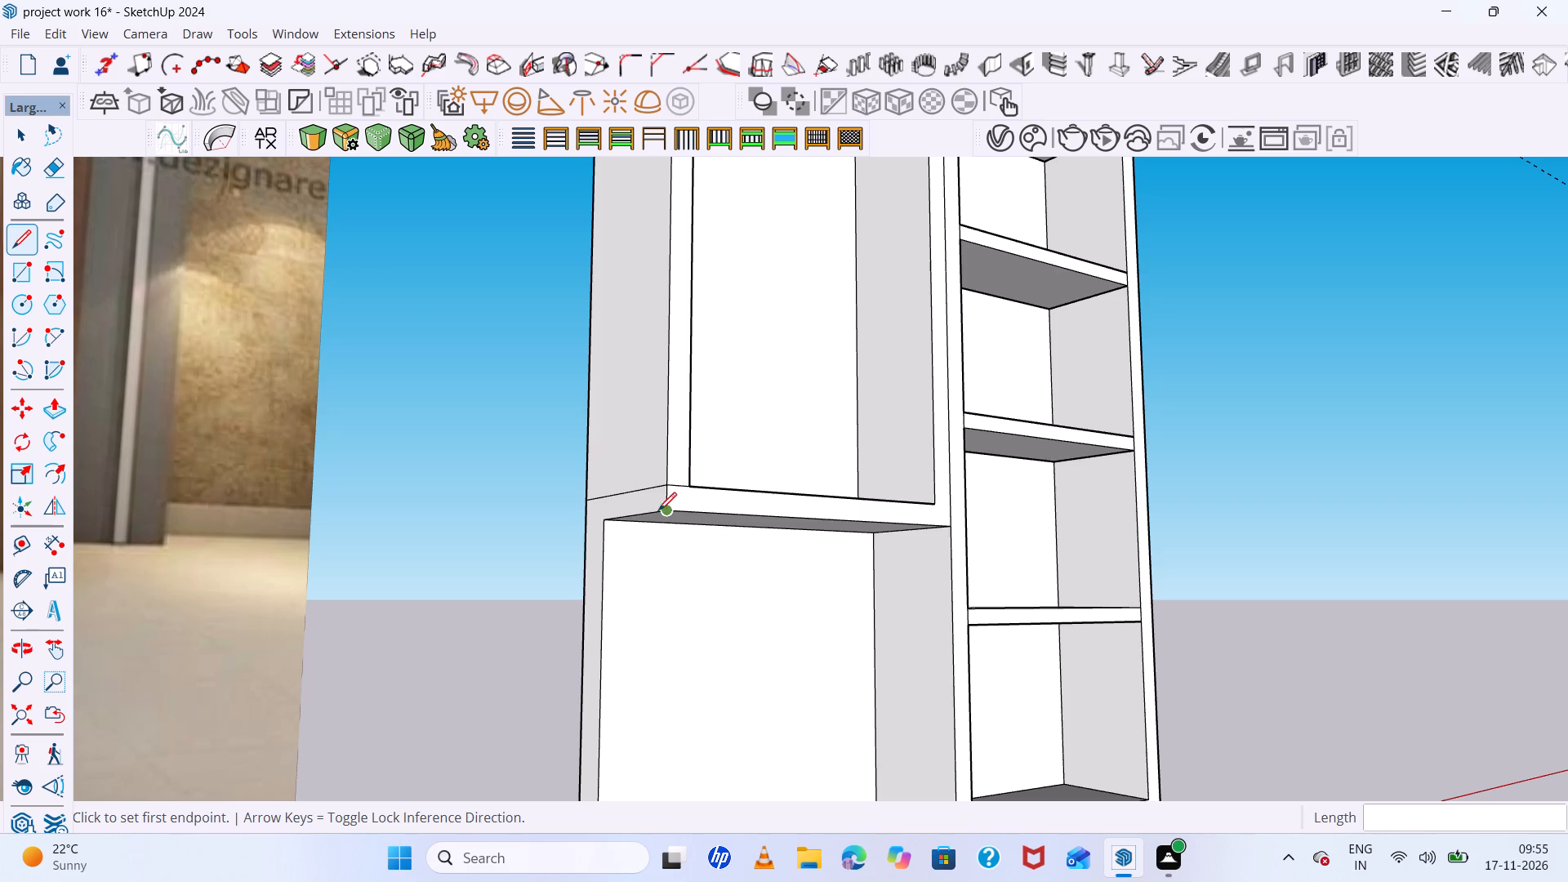
scroll(654, 488, down, 6)
middle_drag(703, 549, 714, 626)
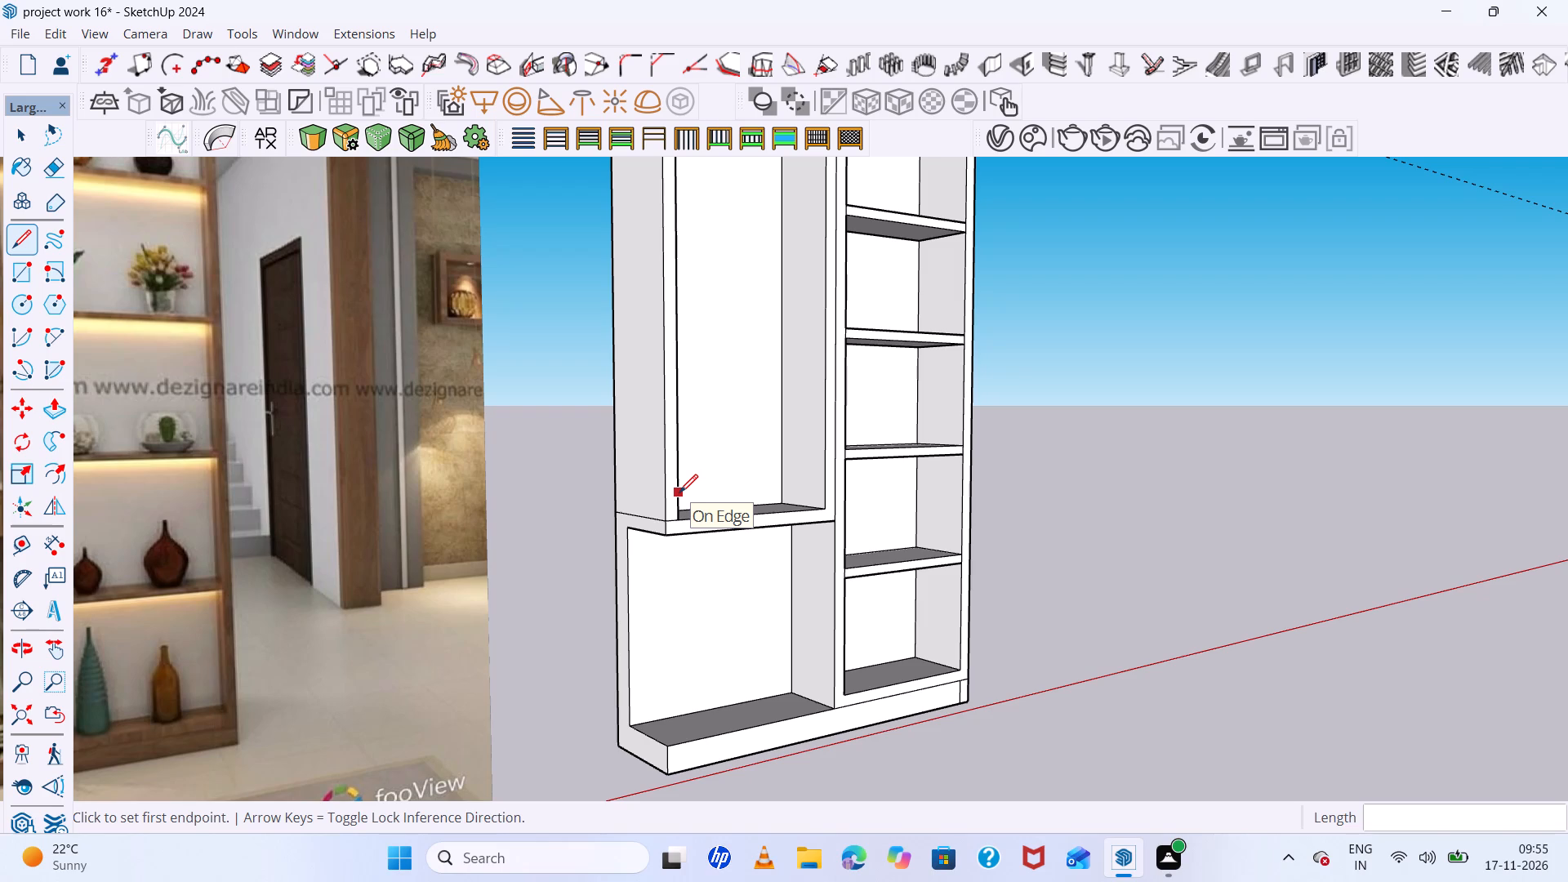
scroll(553, 544, down, 1)
key(space)
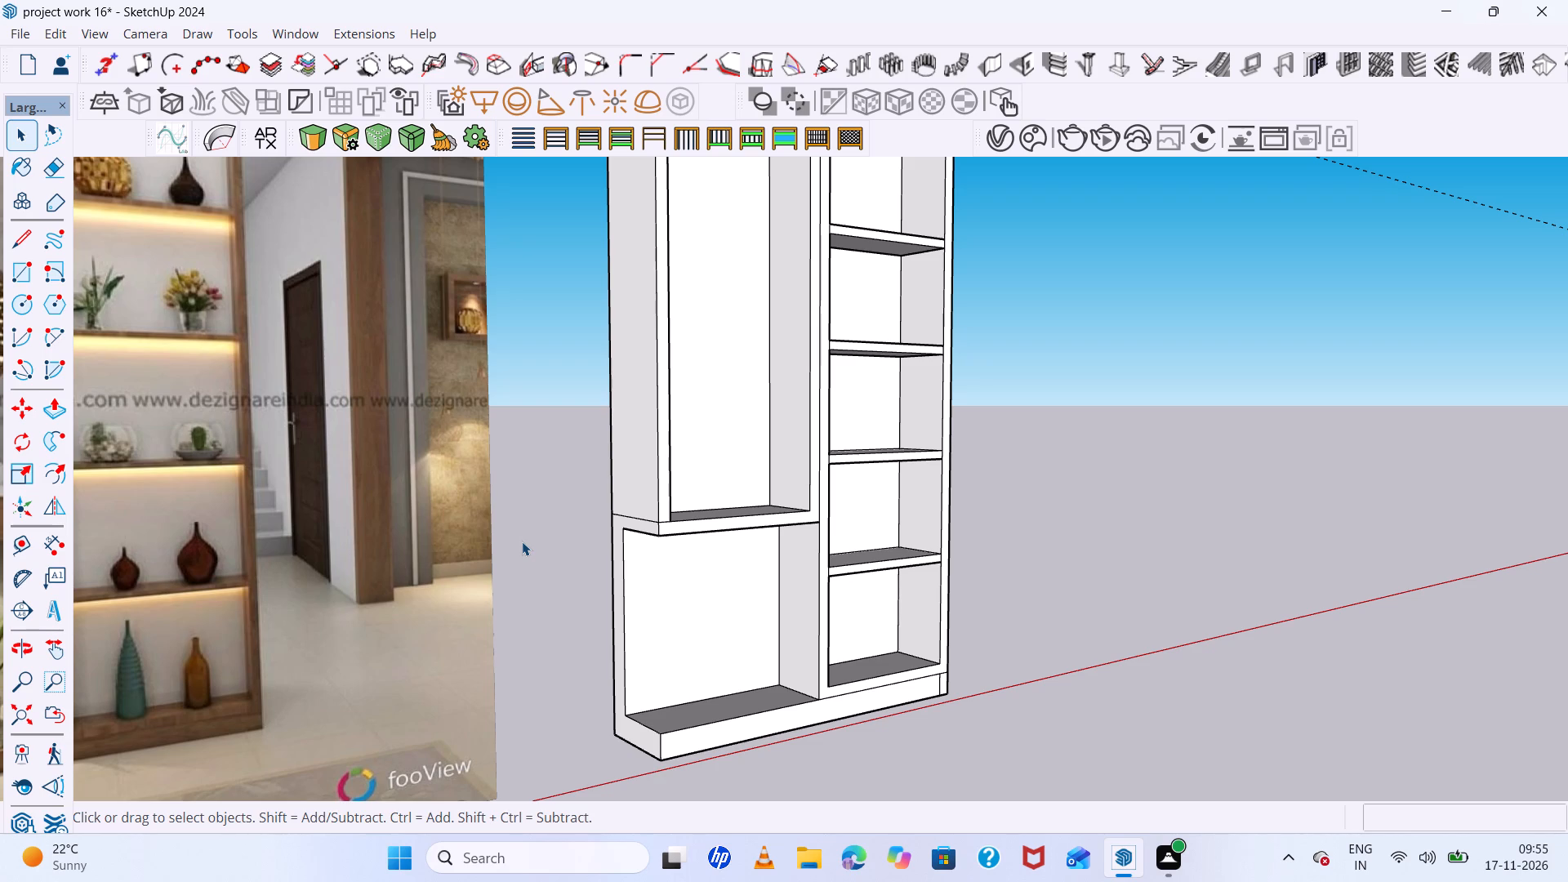
Draw a short line on the side panel from the lower opening's top corner to the back edge, closing off the ledge strip.
scroll(540, 554, down, 5)
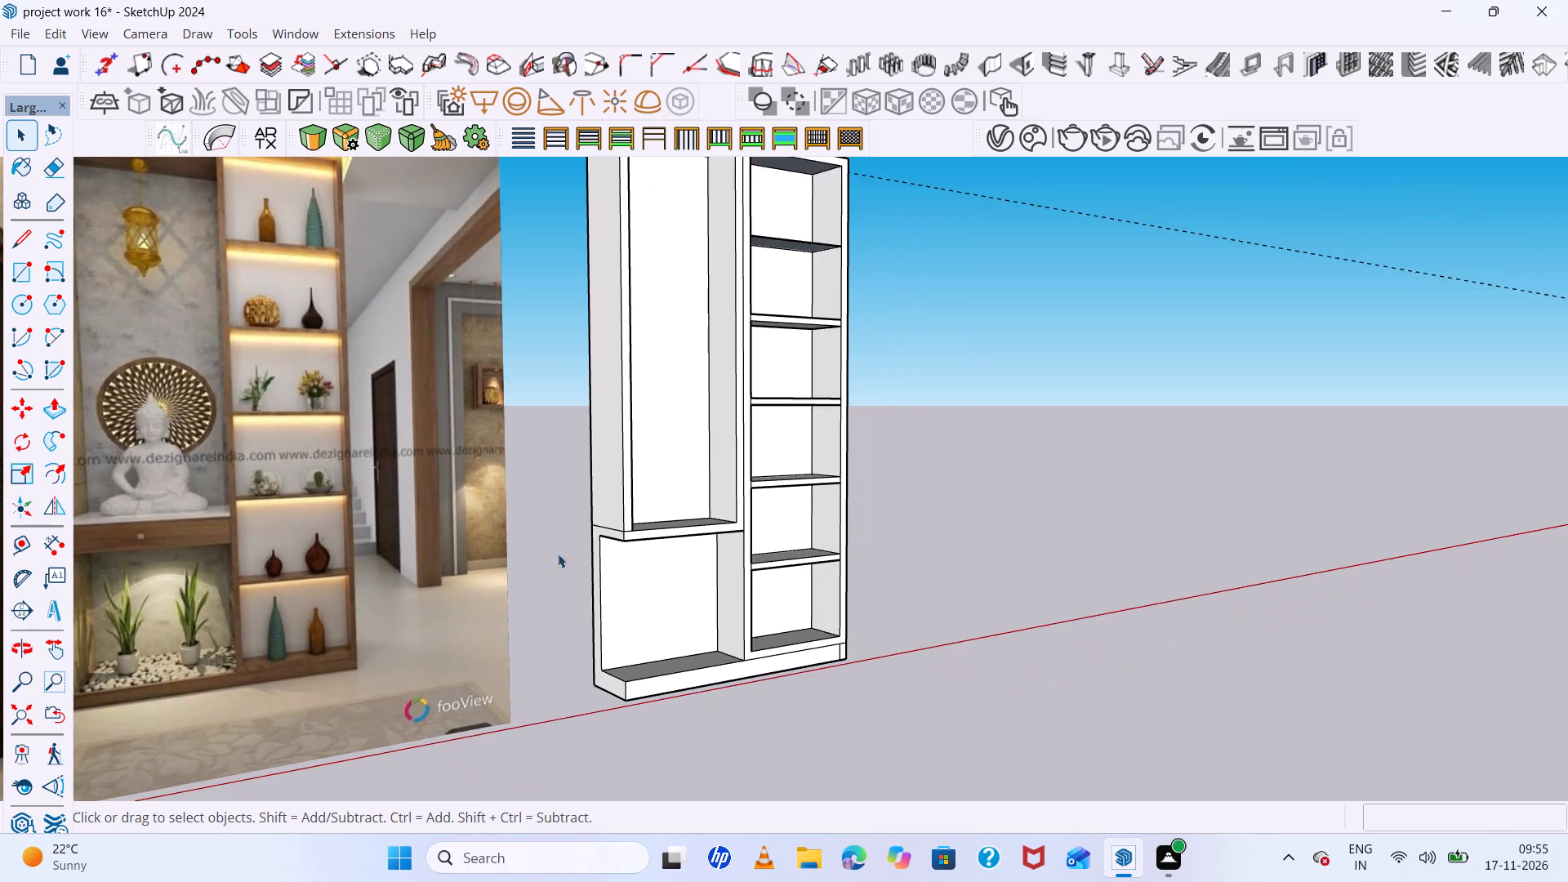
scroll(714, 514, up, 9)
middle_drag(578, 550, 577, 541)
scroll(510, 544, up, 4)
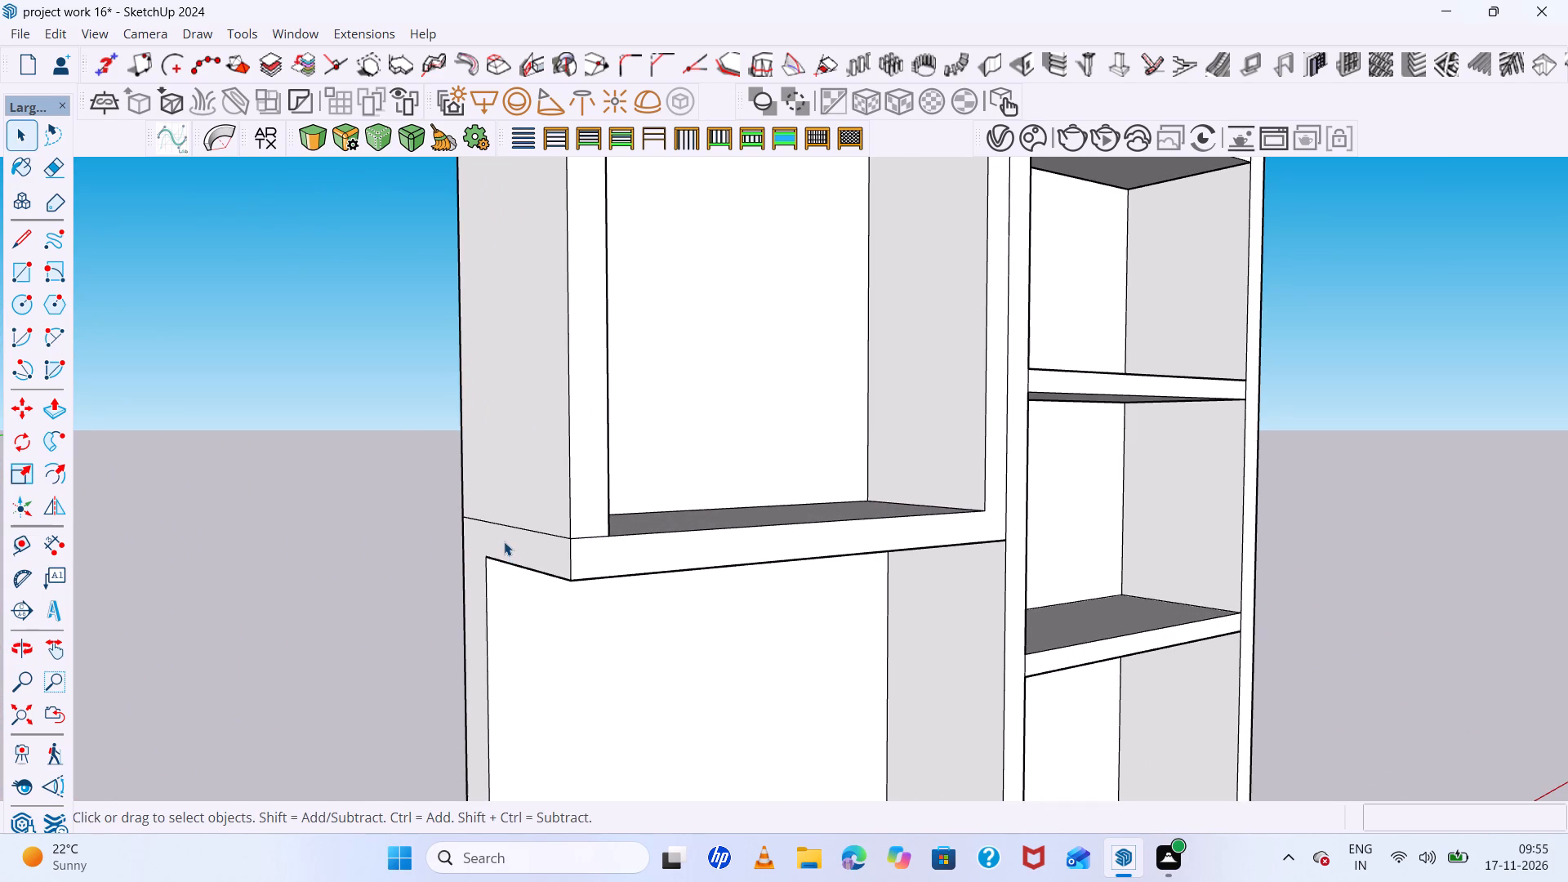
key(l)
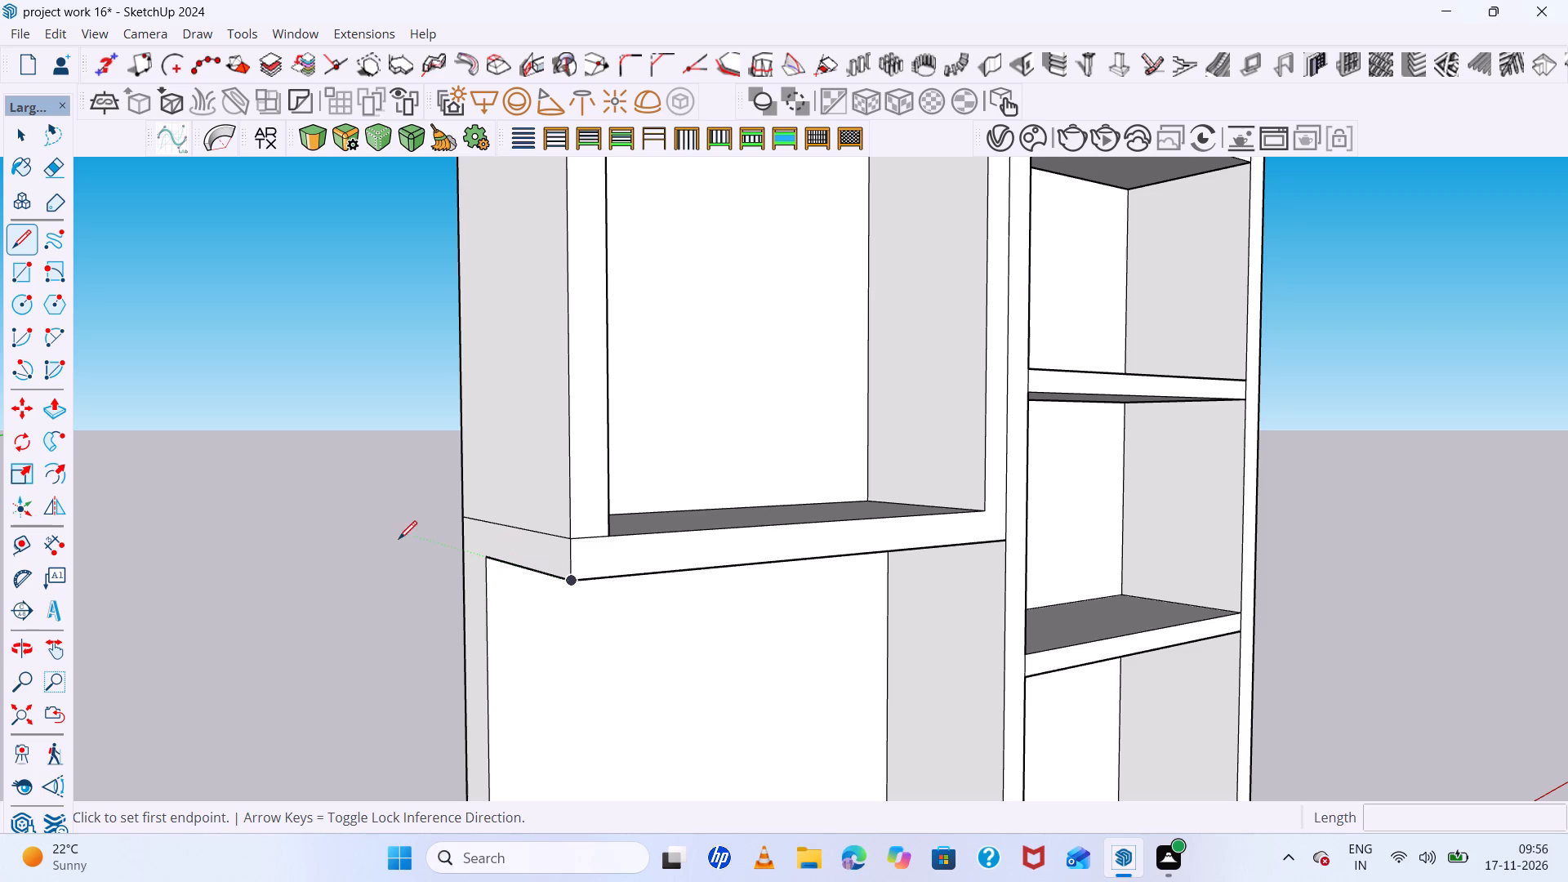
scroll(469, 557, down, 3)
middle_drag(480, 569, 639, 574)
scroll(600, 566, up, 9)
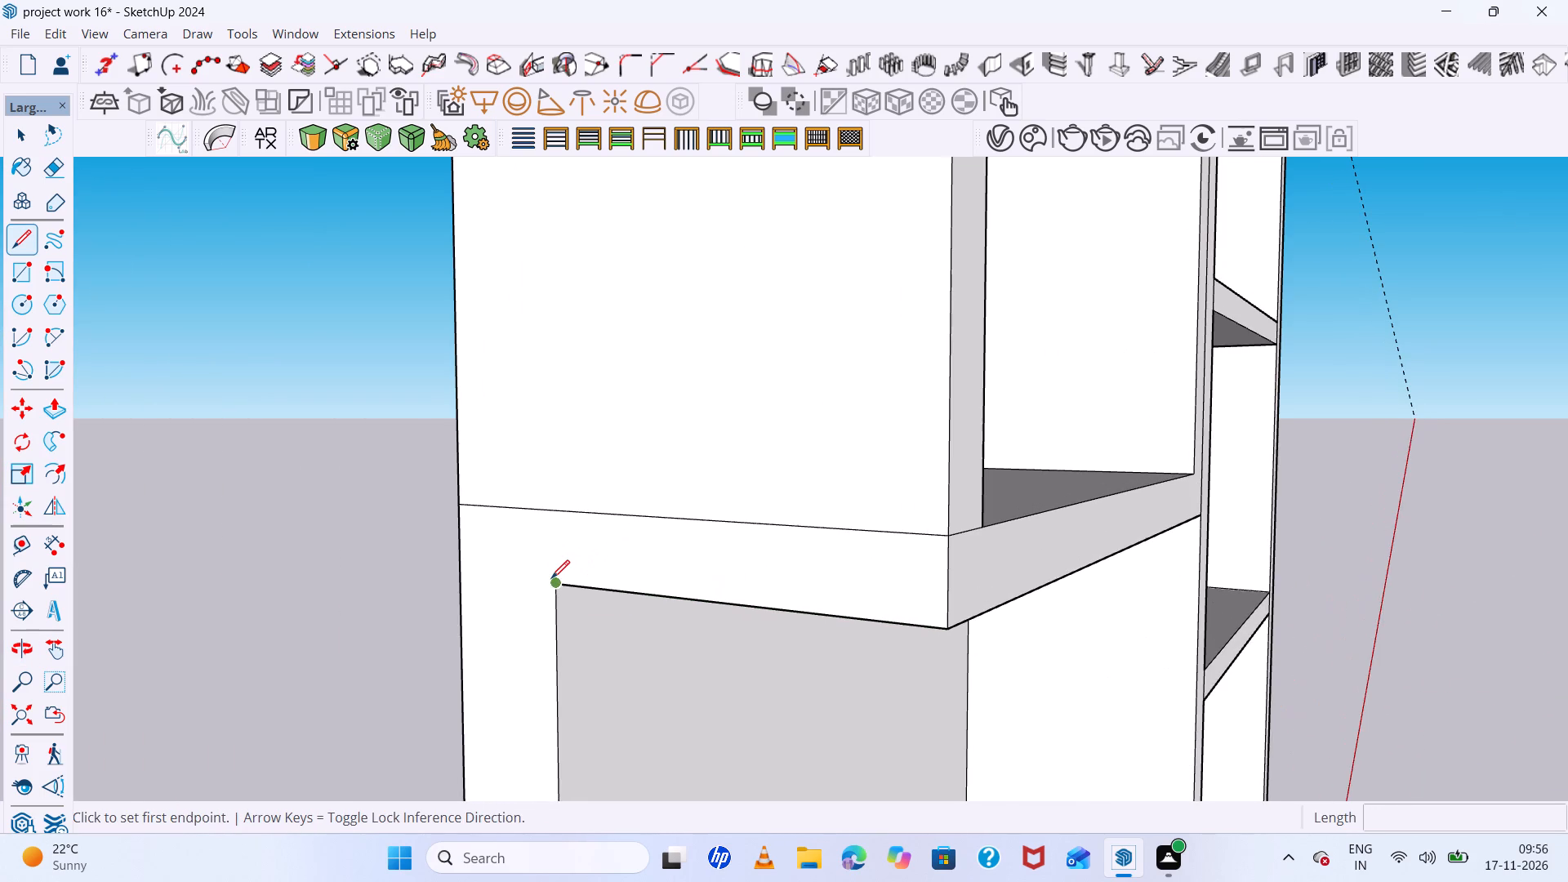
click(553, 581)
click(459, 572)
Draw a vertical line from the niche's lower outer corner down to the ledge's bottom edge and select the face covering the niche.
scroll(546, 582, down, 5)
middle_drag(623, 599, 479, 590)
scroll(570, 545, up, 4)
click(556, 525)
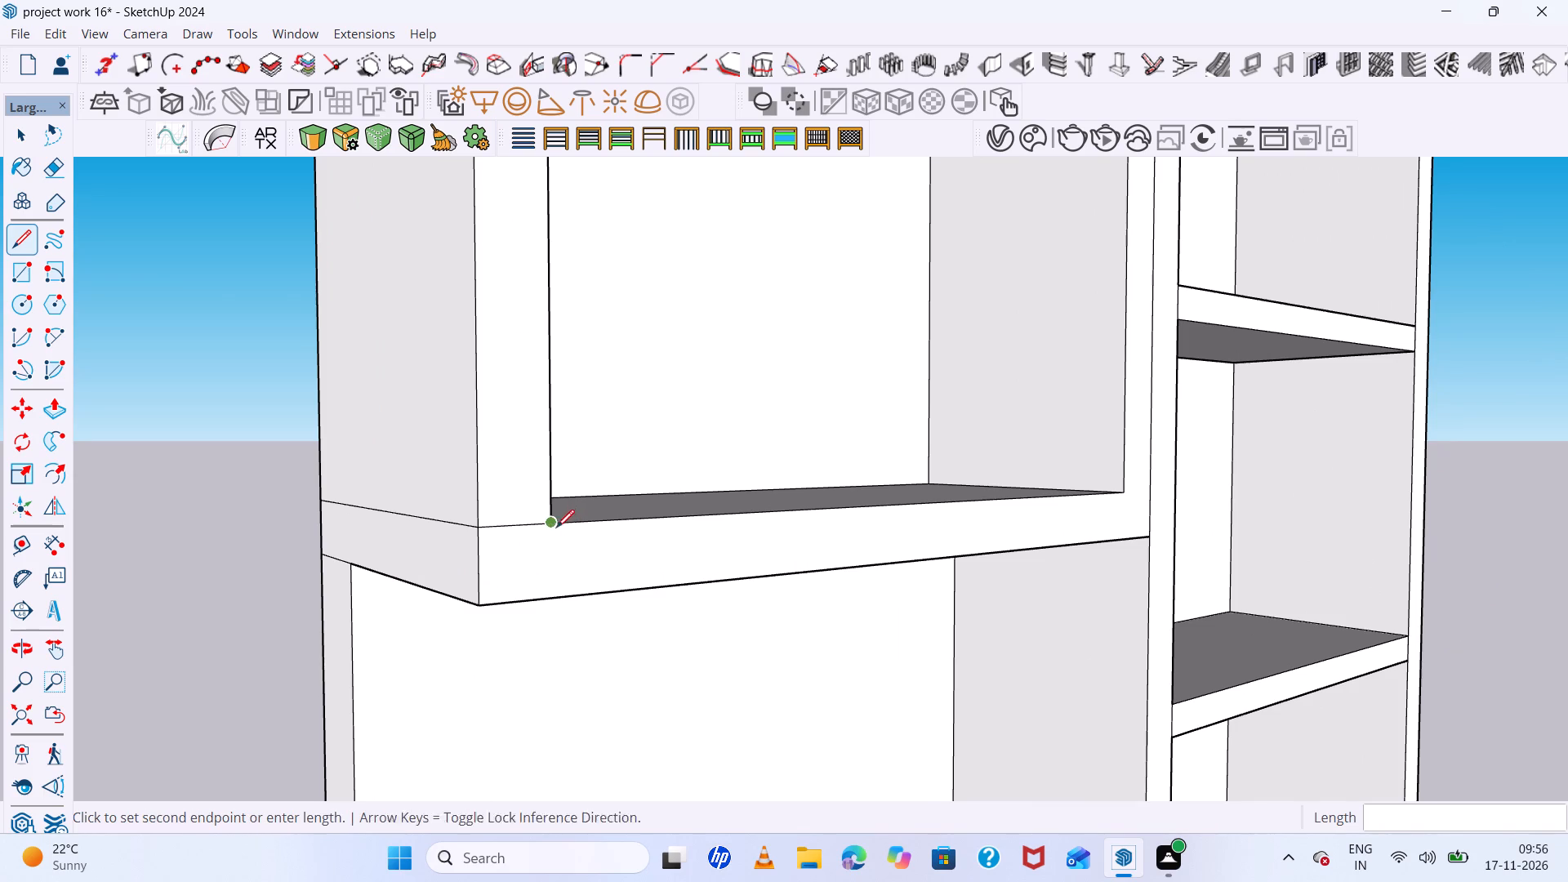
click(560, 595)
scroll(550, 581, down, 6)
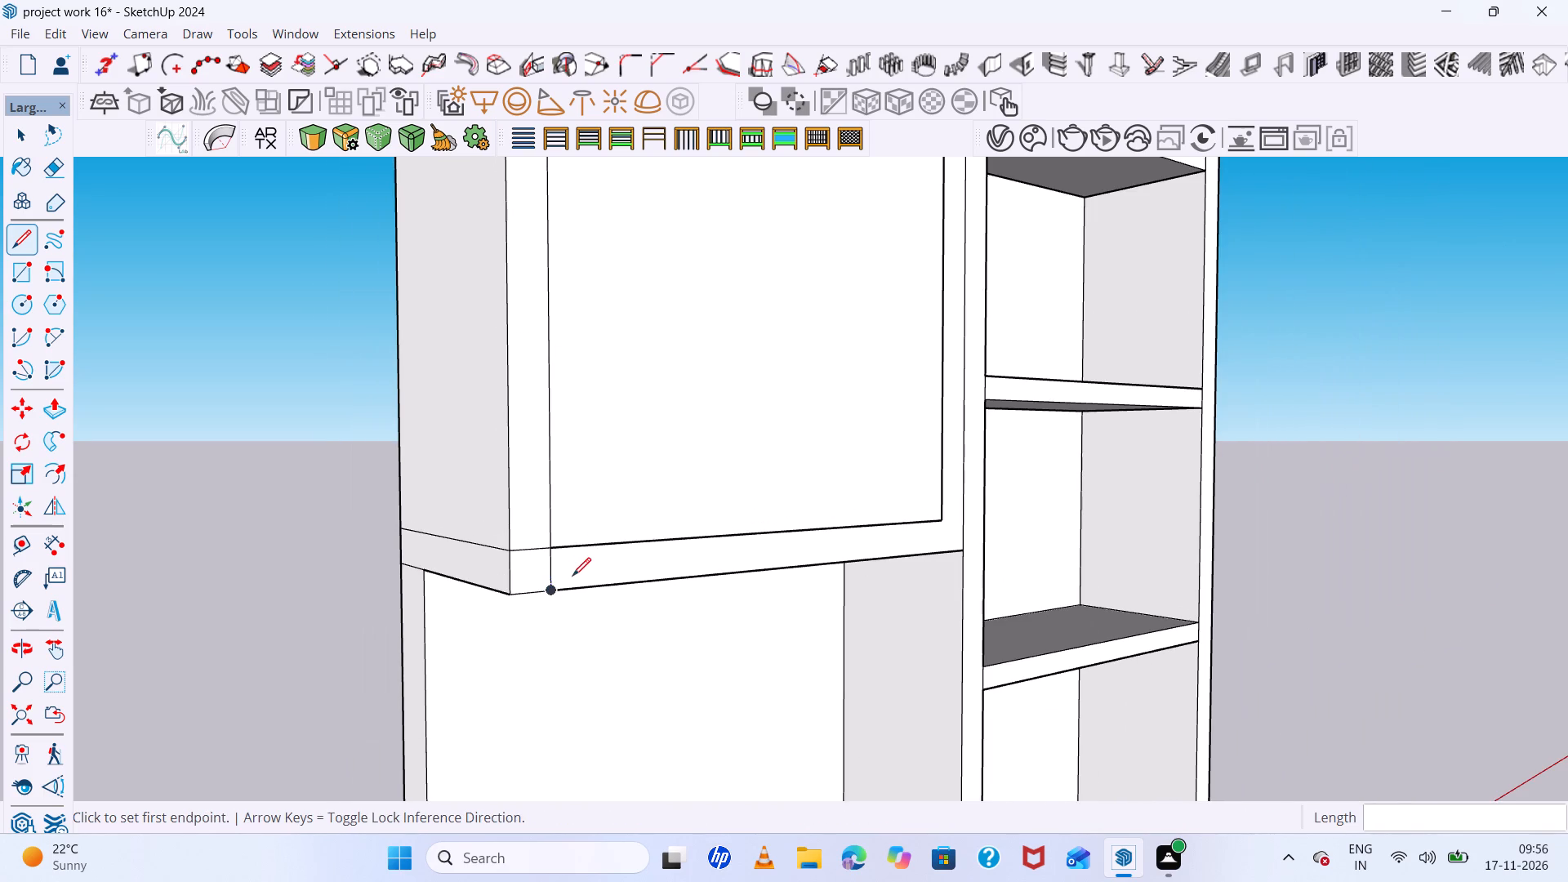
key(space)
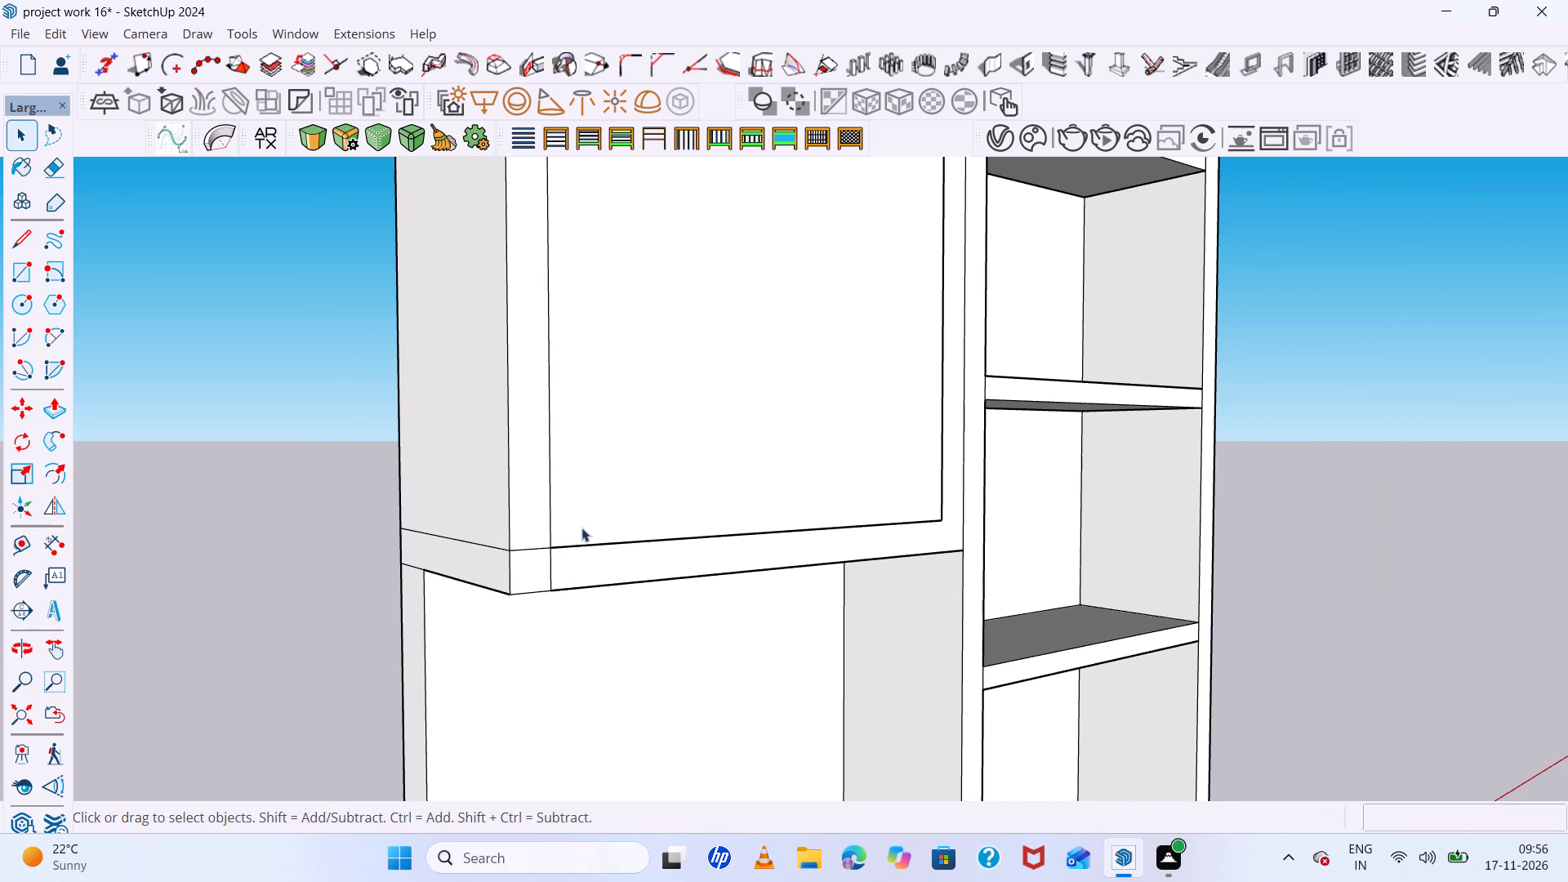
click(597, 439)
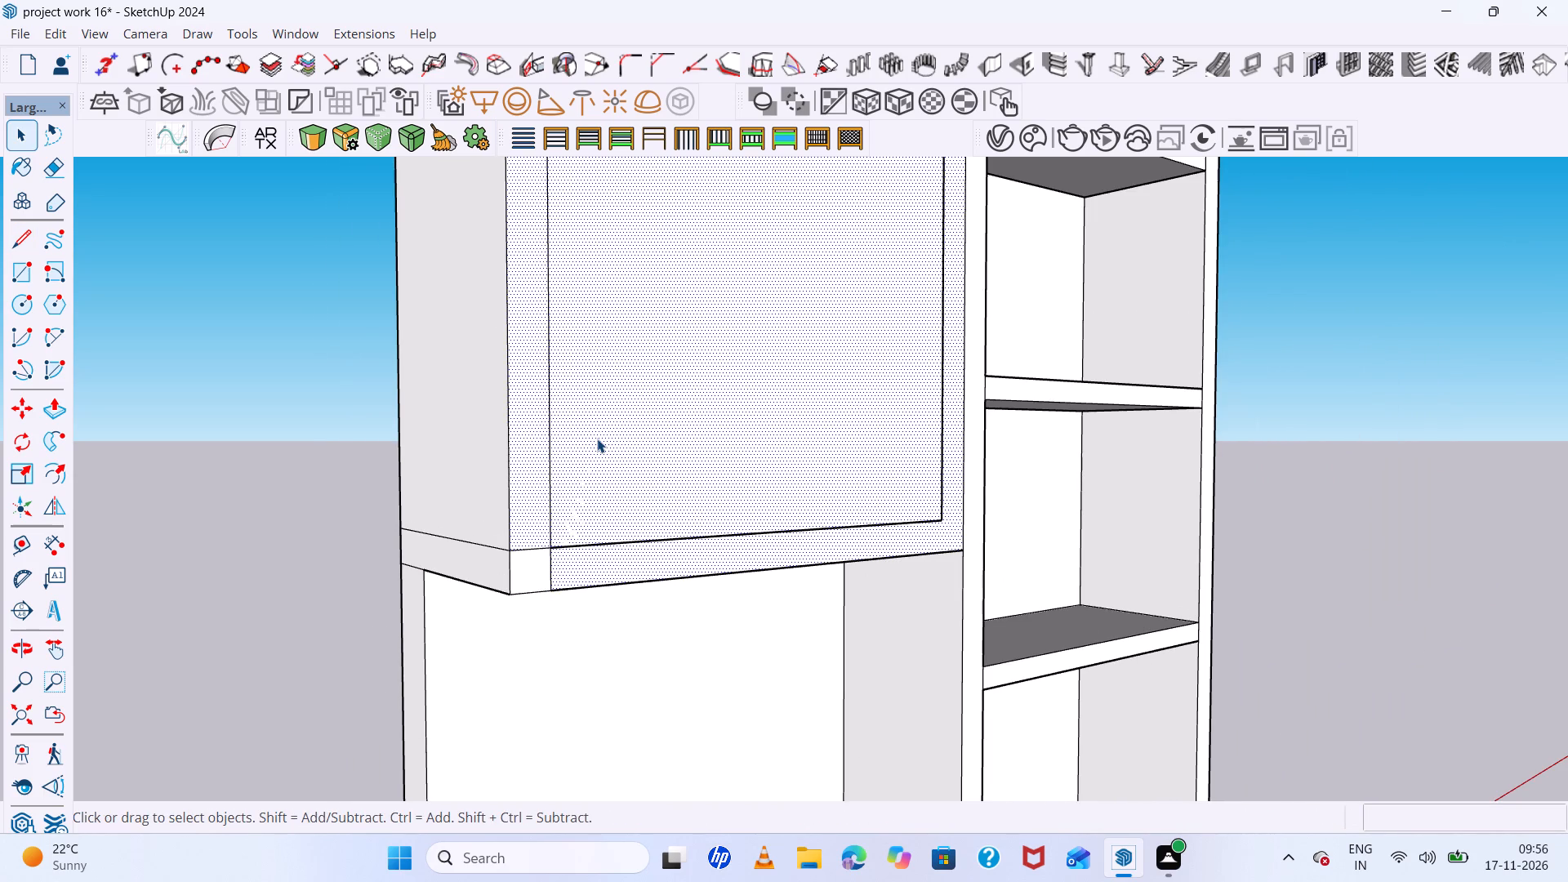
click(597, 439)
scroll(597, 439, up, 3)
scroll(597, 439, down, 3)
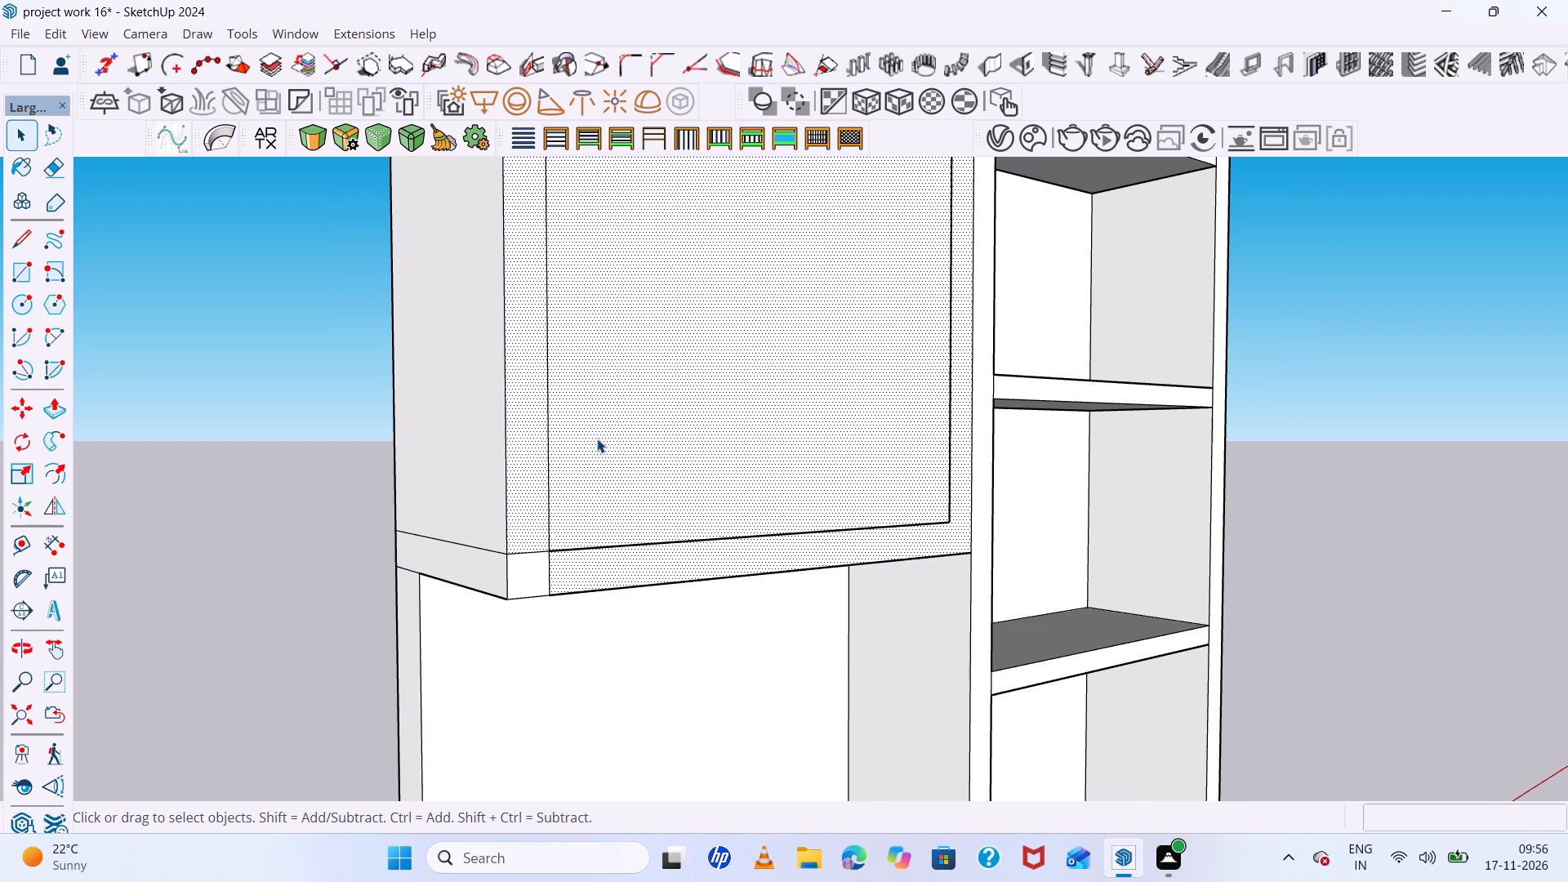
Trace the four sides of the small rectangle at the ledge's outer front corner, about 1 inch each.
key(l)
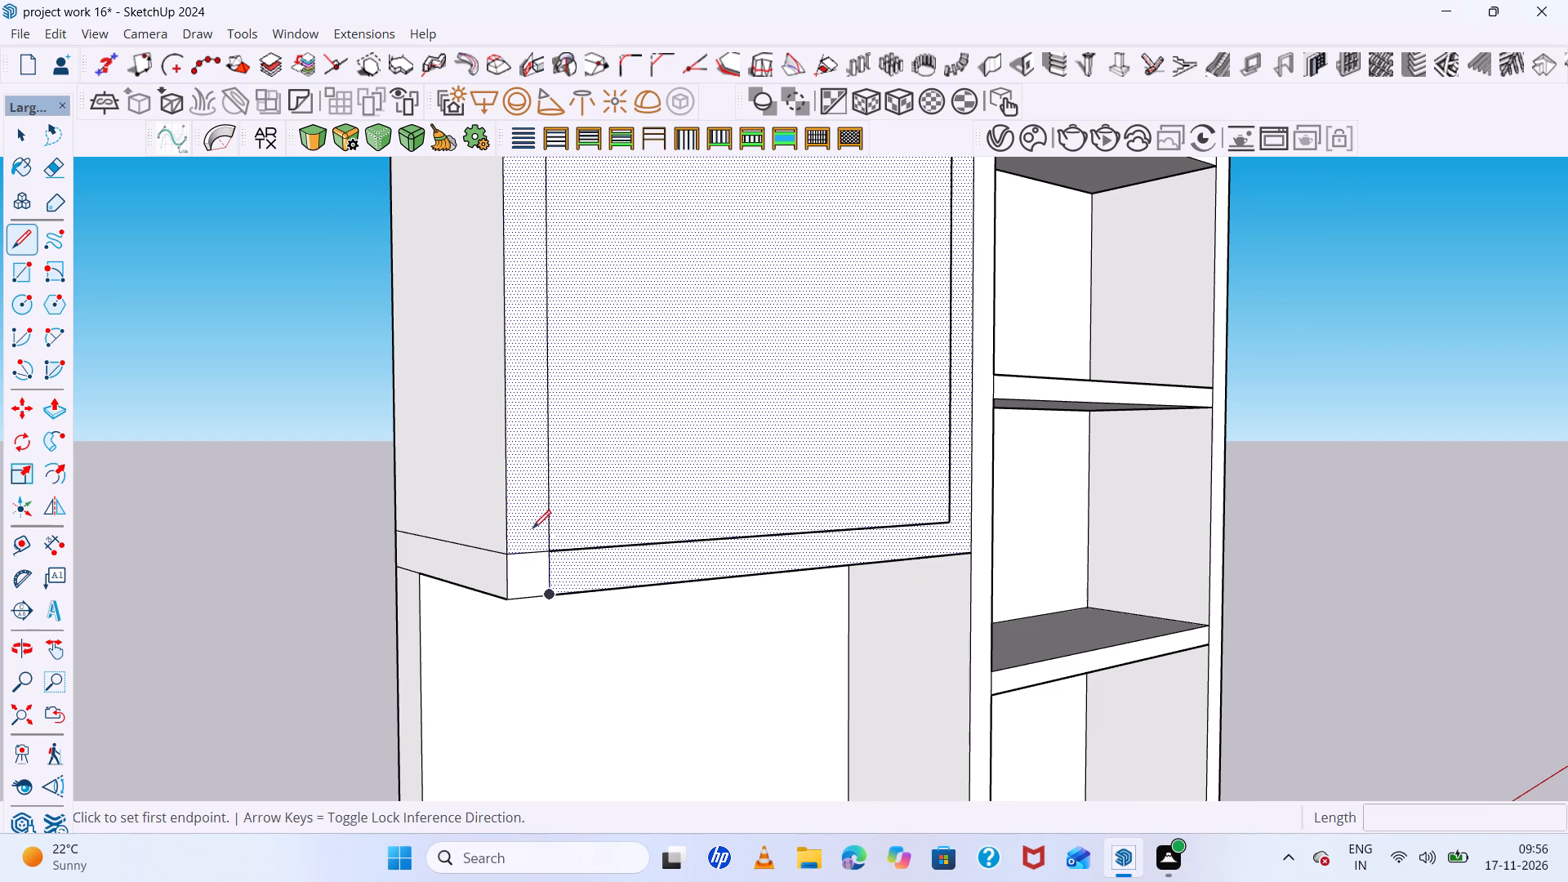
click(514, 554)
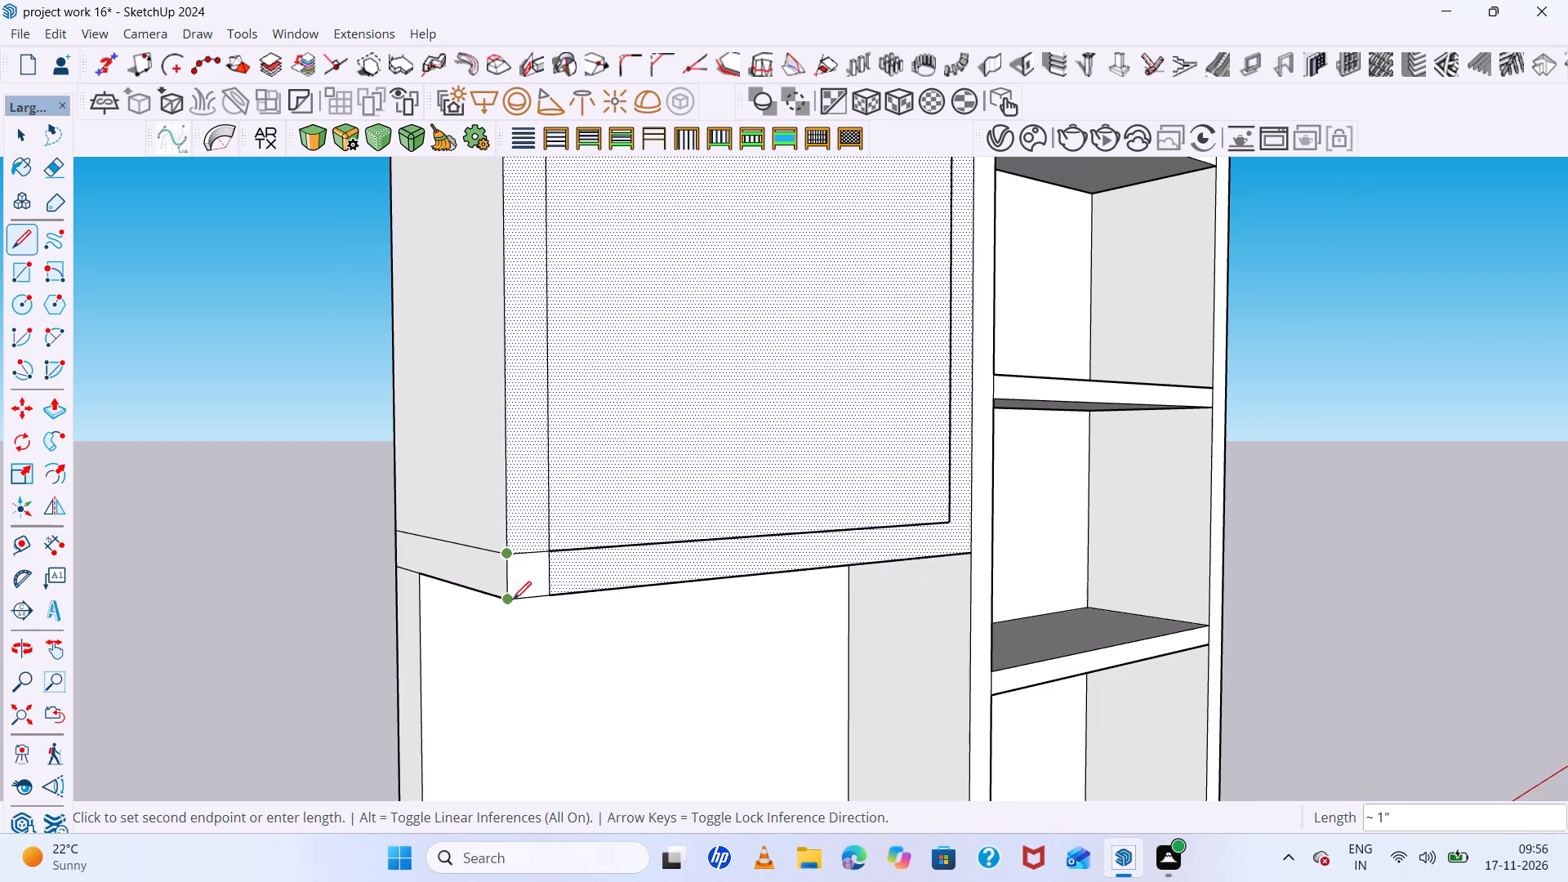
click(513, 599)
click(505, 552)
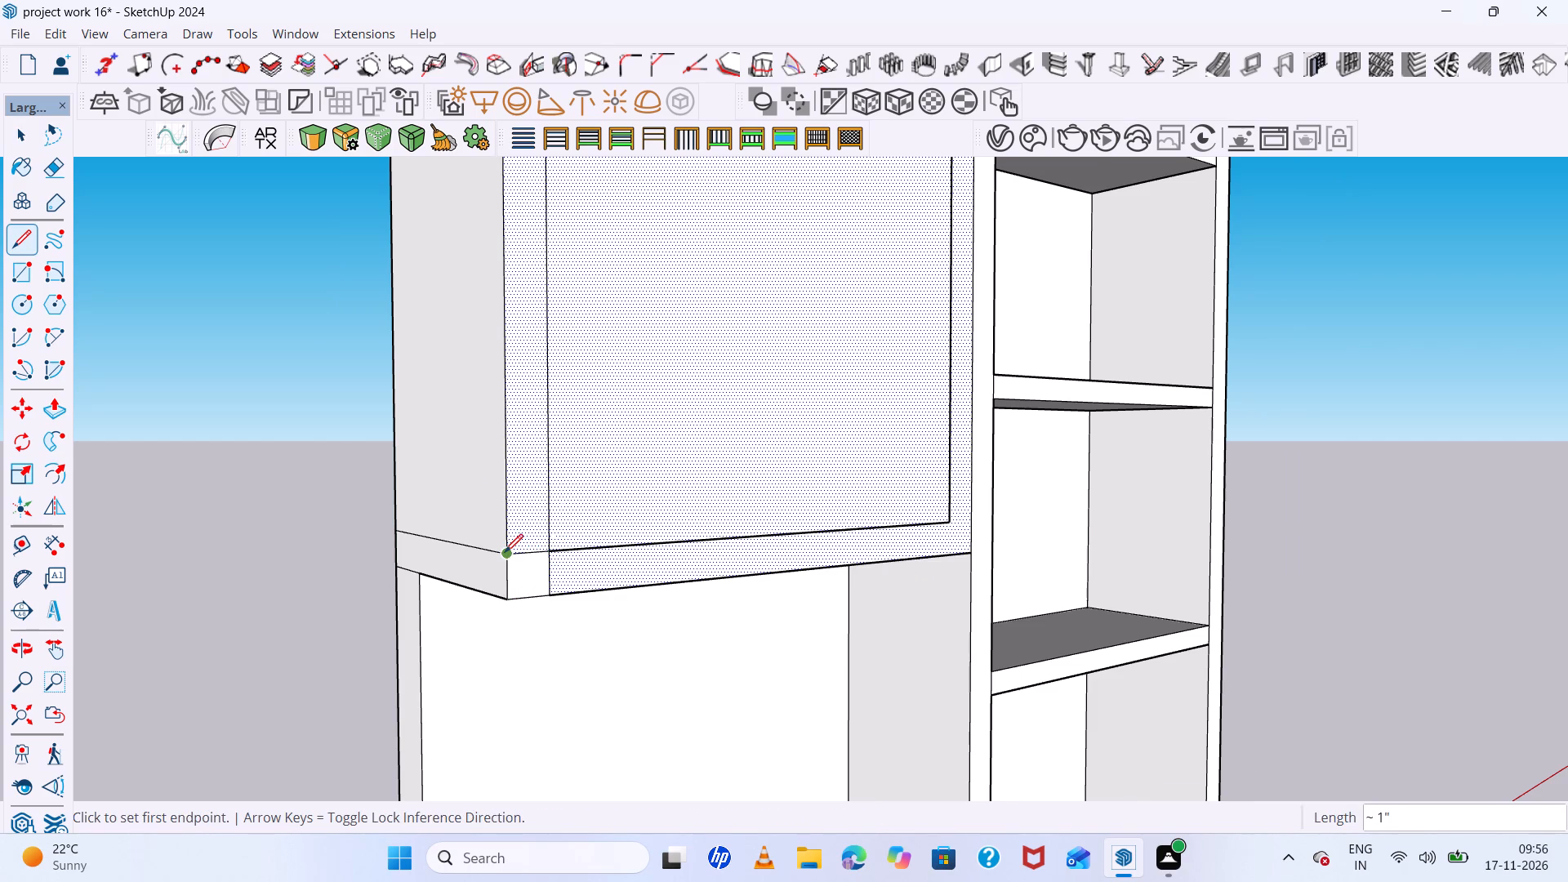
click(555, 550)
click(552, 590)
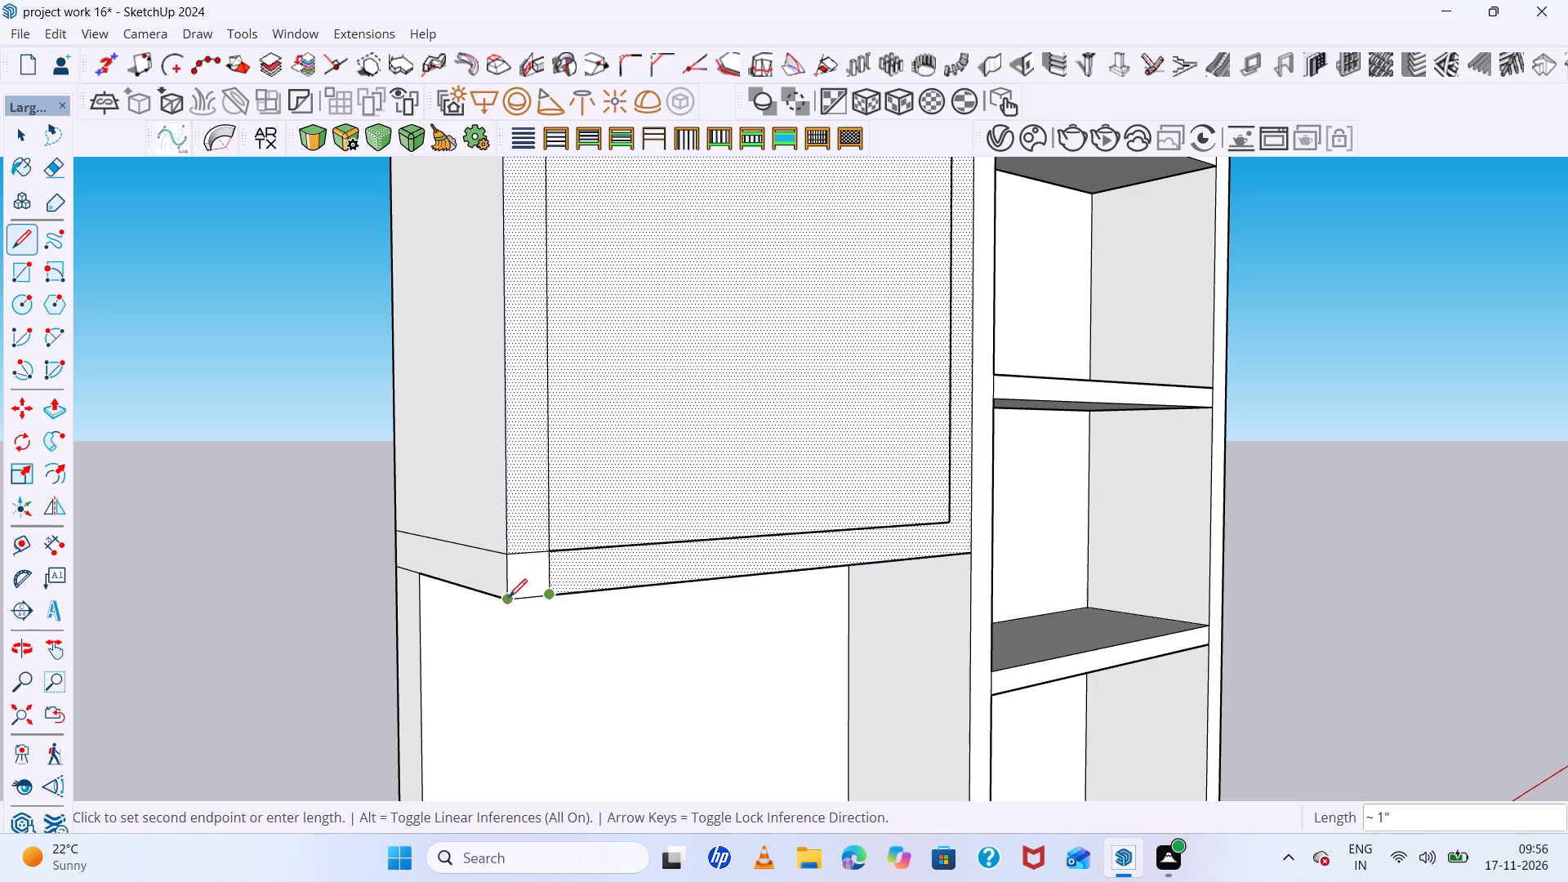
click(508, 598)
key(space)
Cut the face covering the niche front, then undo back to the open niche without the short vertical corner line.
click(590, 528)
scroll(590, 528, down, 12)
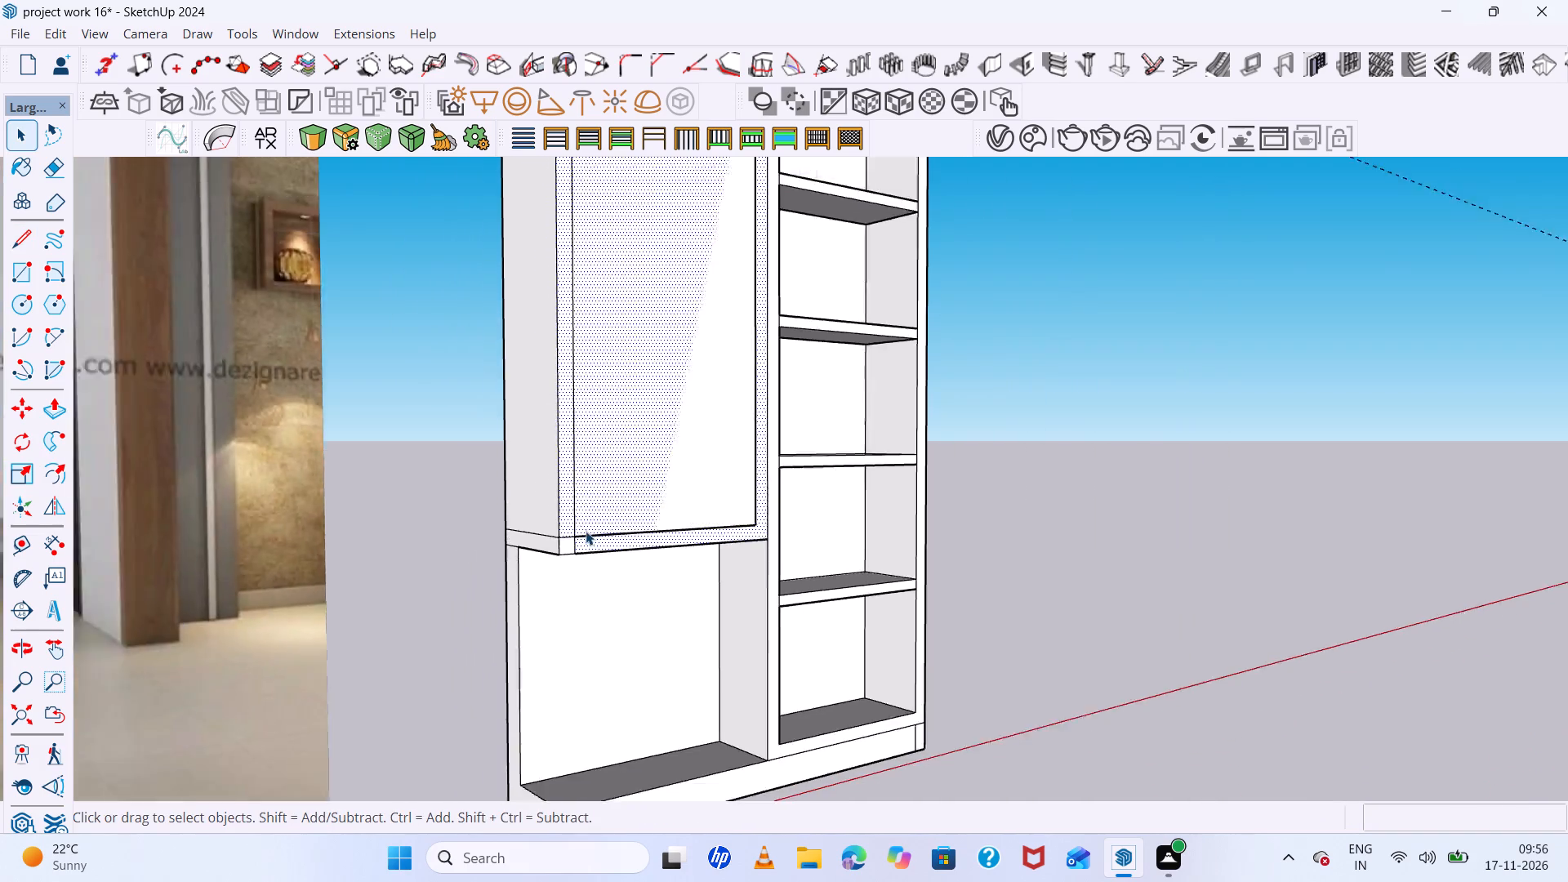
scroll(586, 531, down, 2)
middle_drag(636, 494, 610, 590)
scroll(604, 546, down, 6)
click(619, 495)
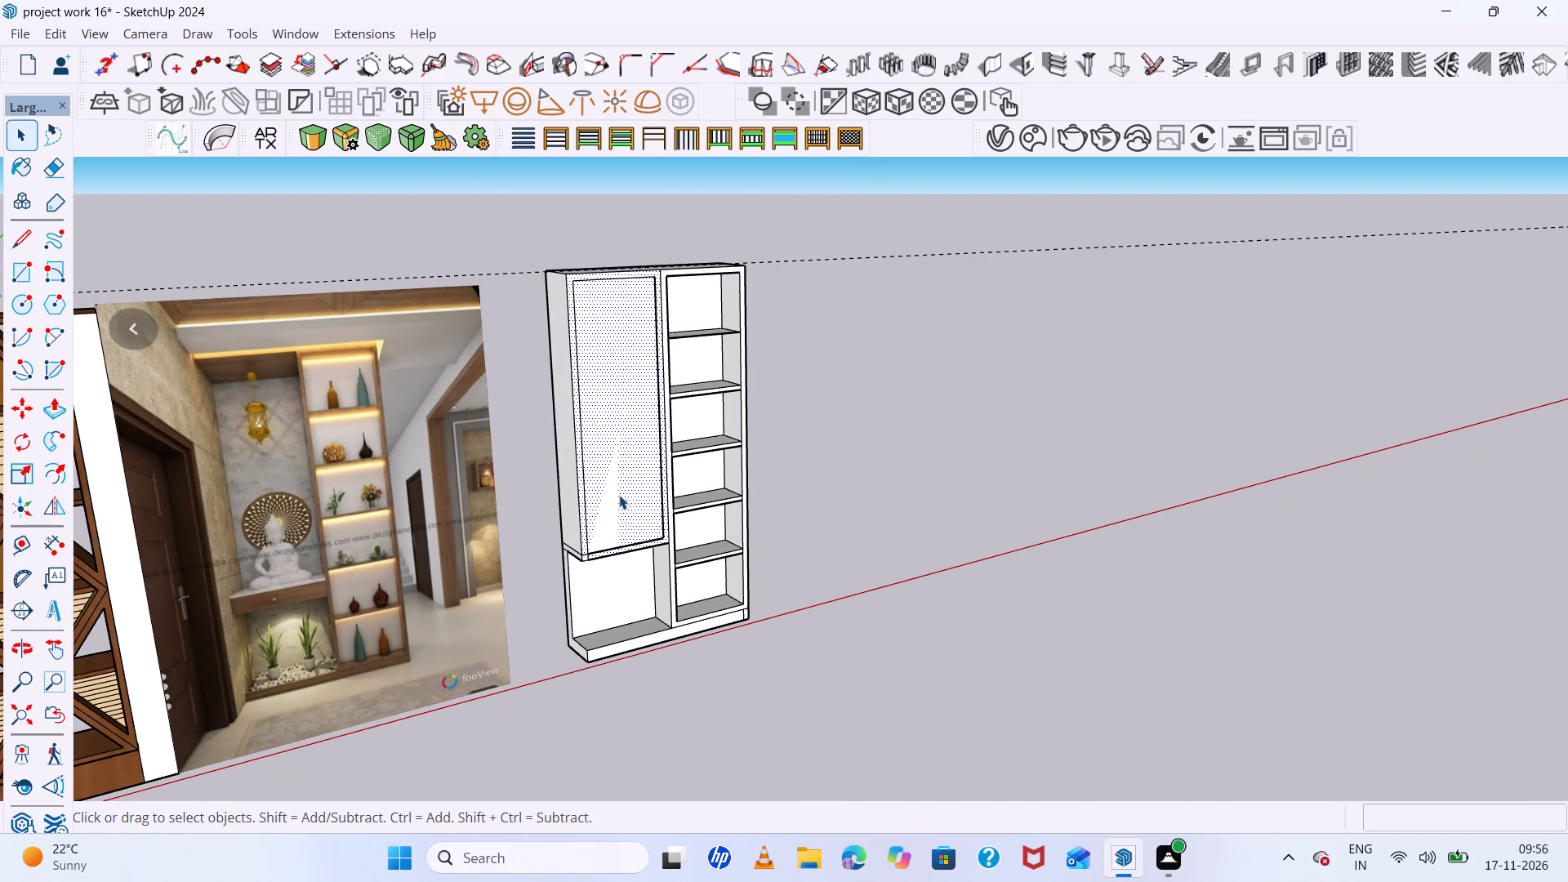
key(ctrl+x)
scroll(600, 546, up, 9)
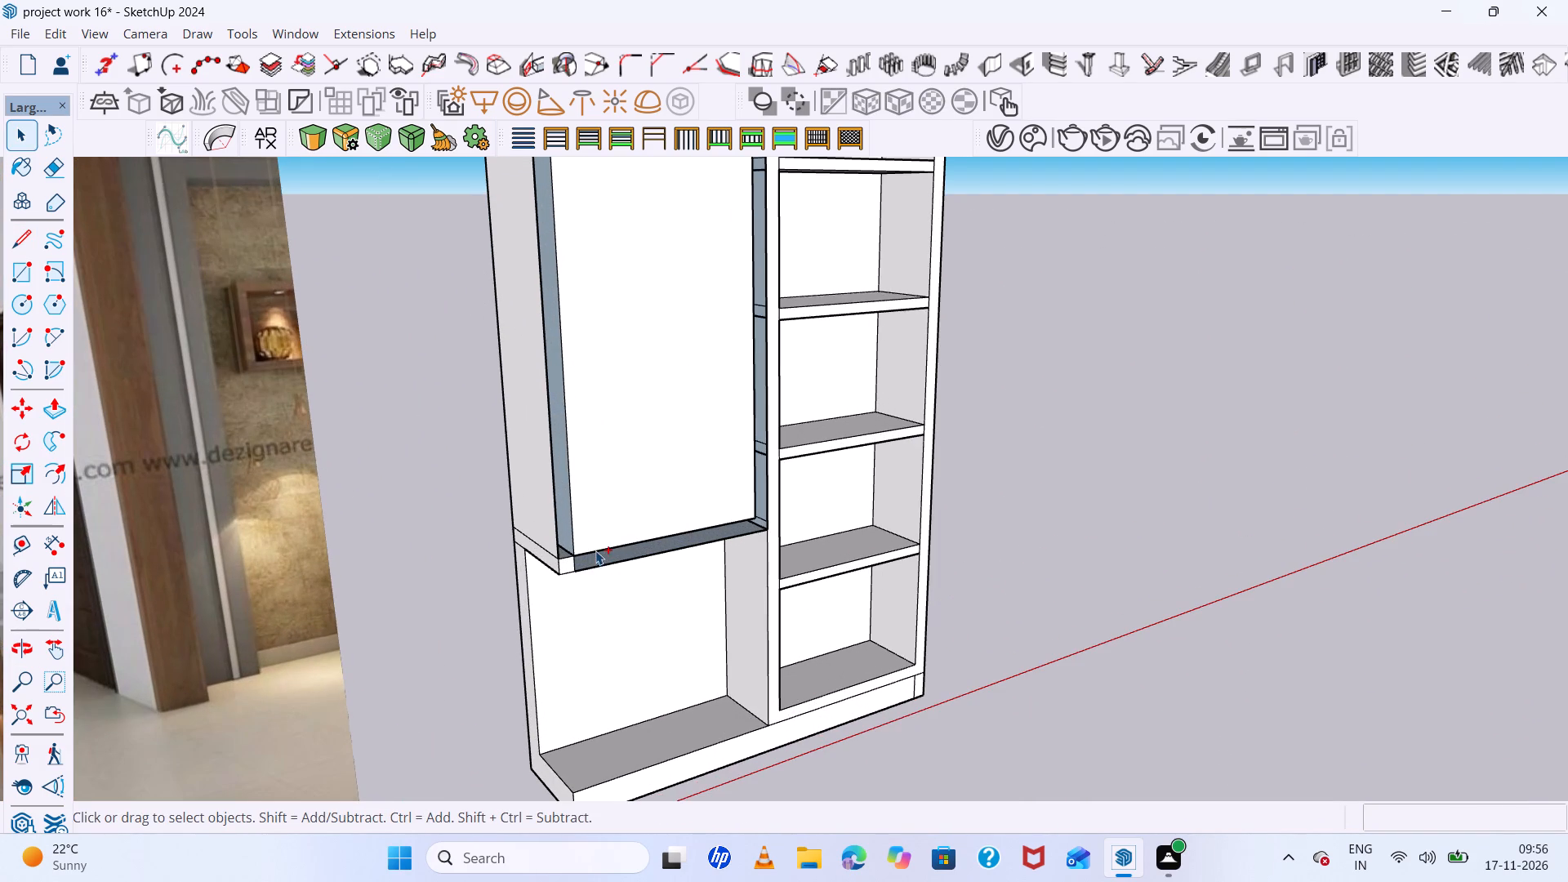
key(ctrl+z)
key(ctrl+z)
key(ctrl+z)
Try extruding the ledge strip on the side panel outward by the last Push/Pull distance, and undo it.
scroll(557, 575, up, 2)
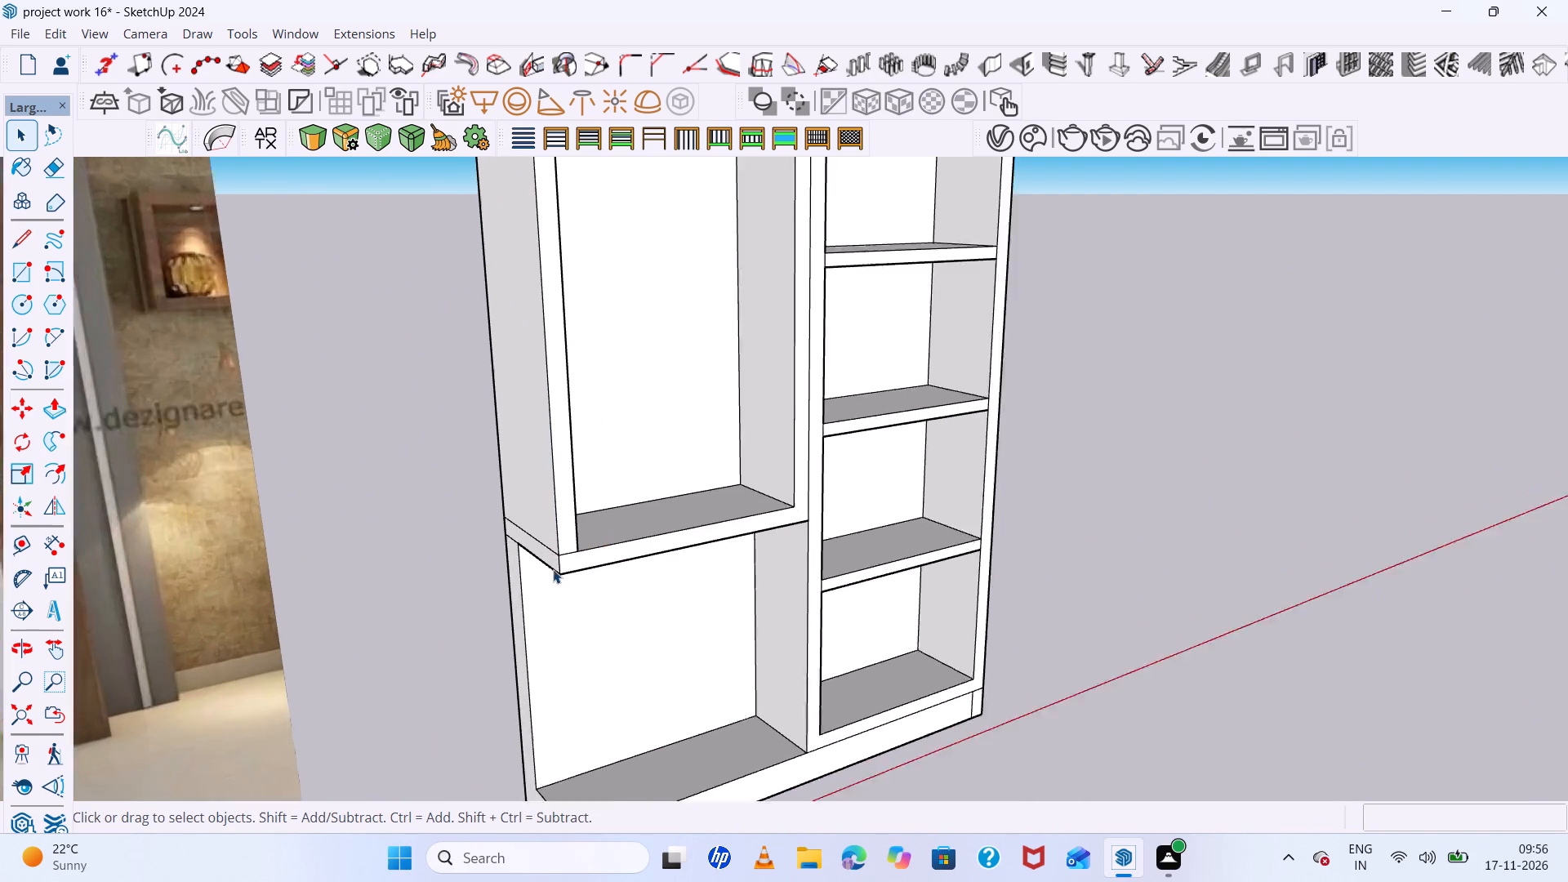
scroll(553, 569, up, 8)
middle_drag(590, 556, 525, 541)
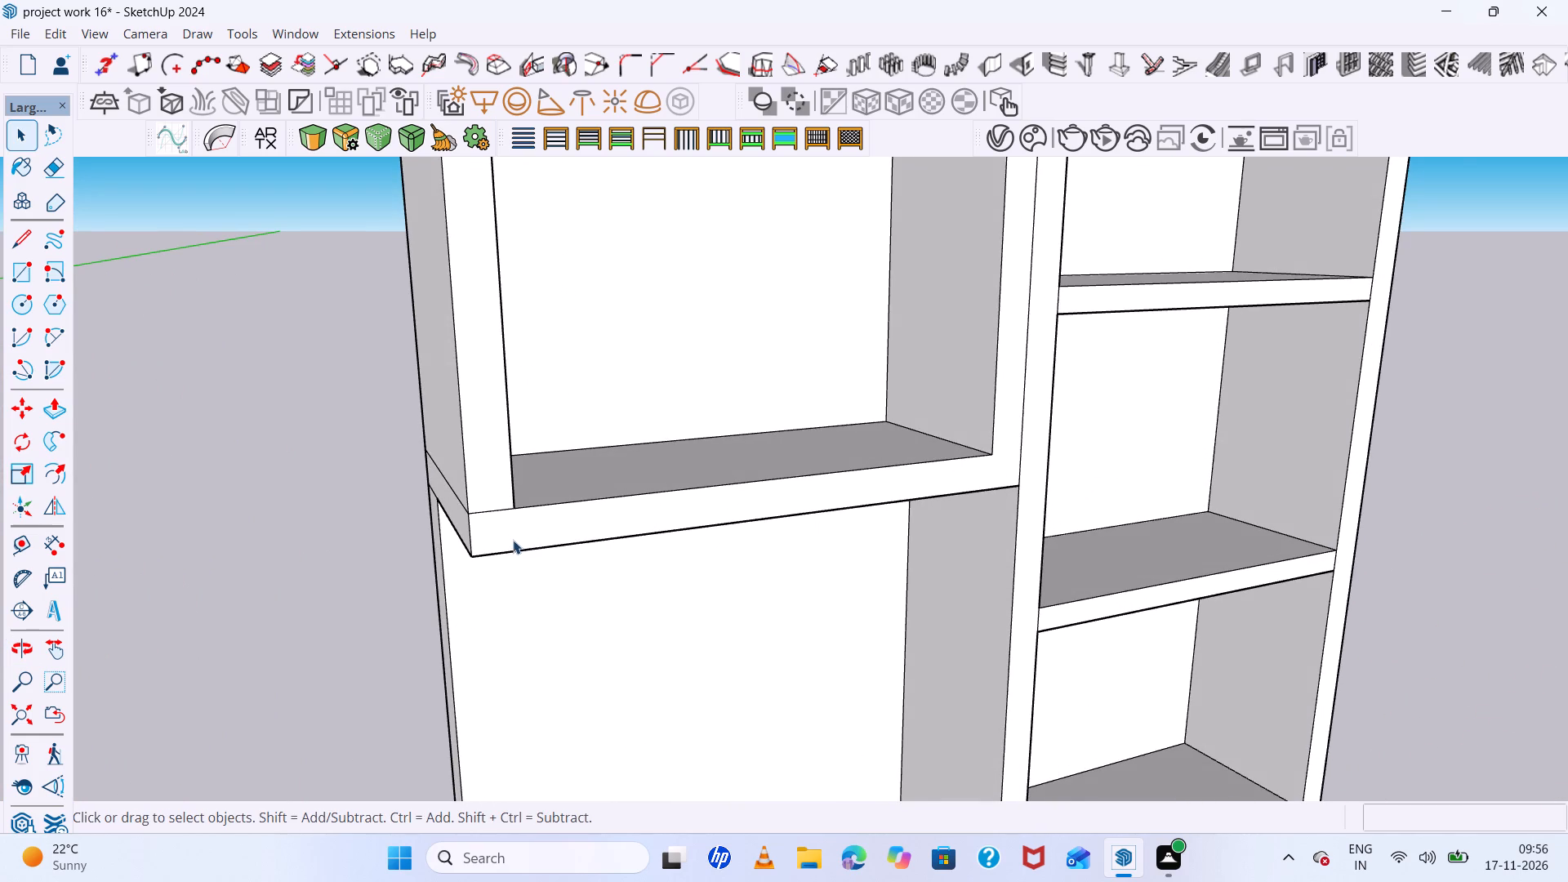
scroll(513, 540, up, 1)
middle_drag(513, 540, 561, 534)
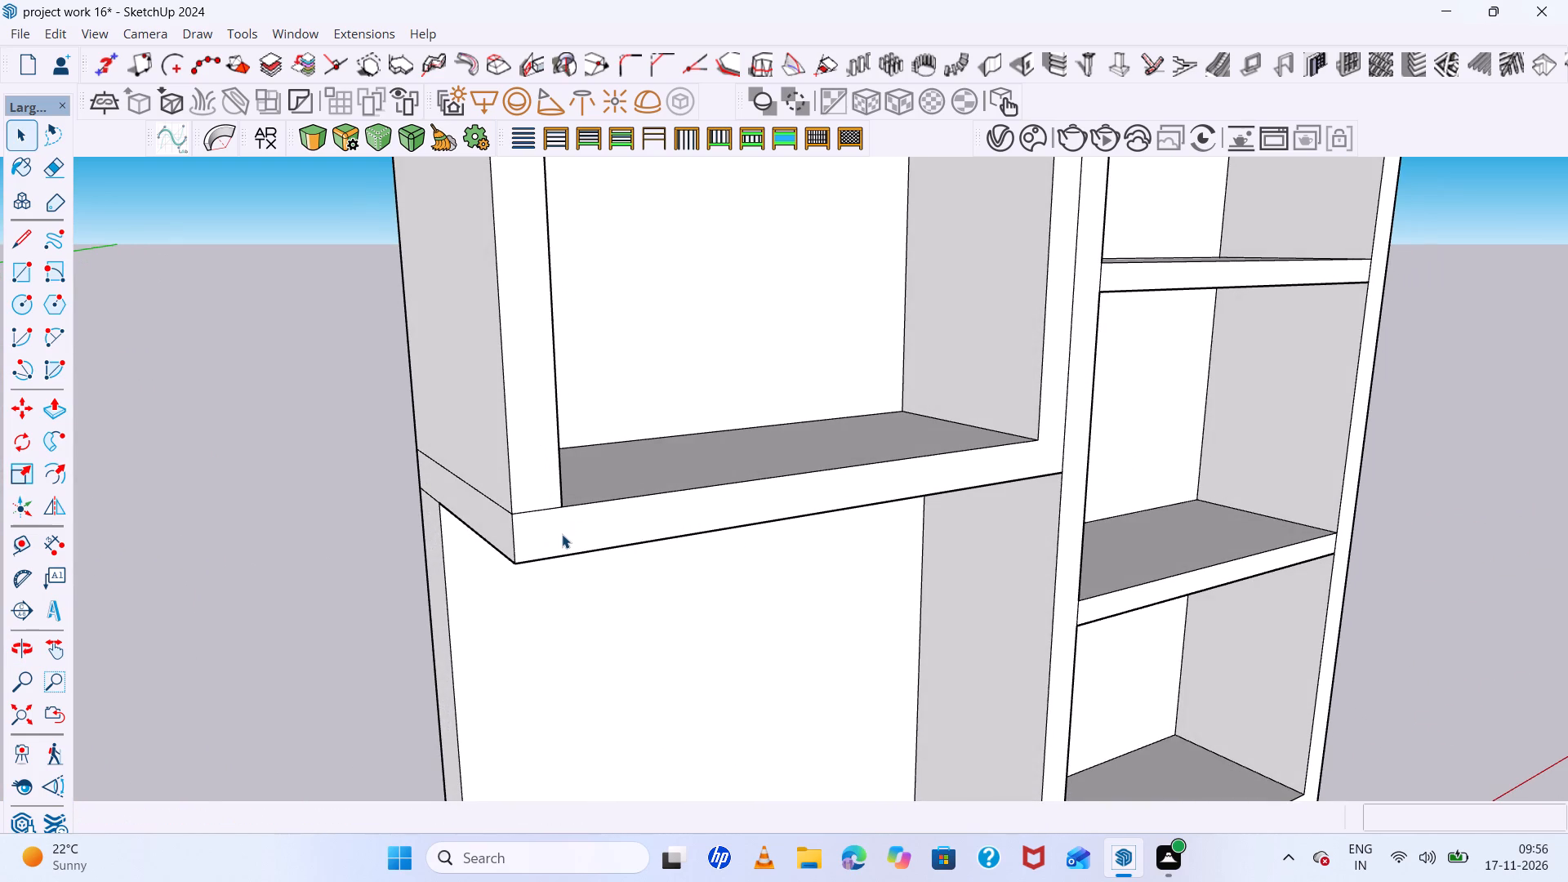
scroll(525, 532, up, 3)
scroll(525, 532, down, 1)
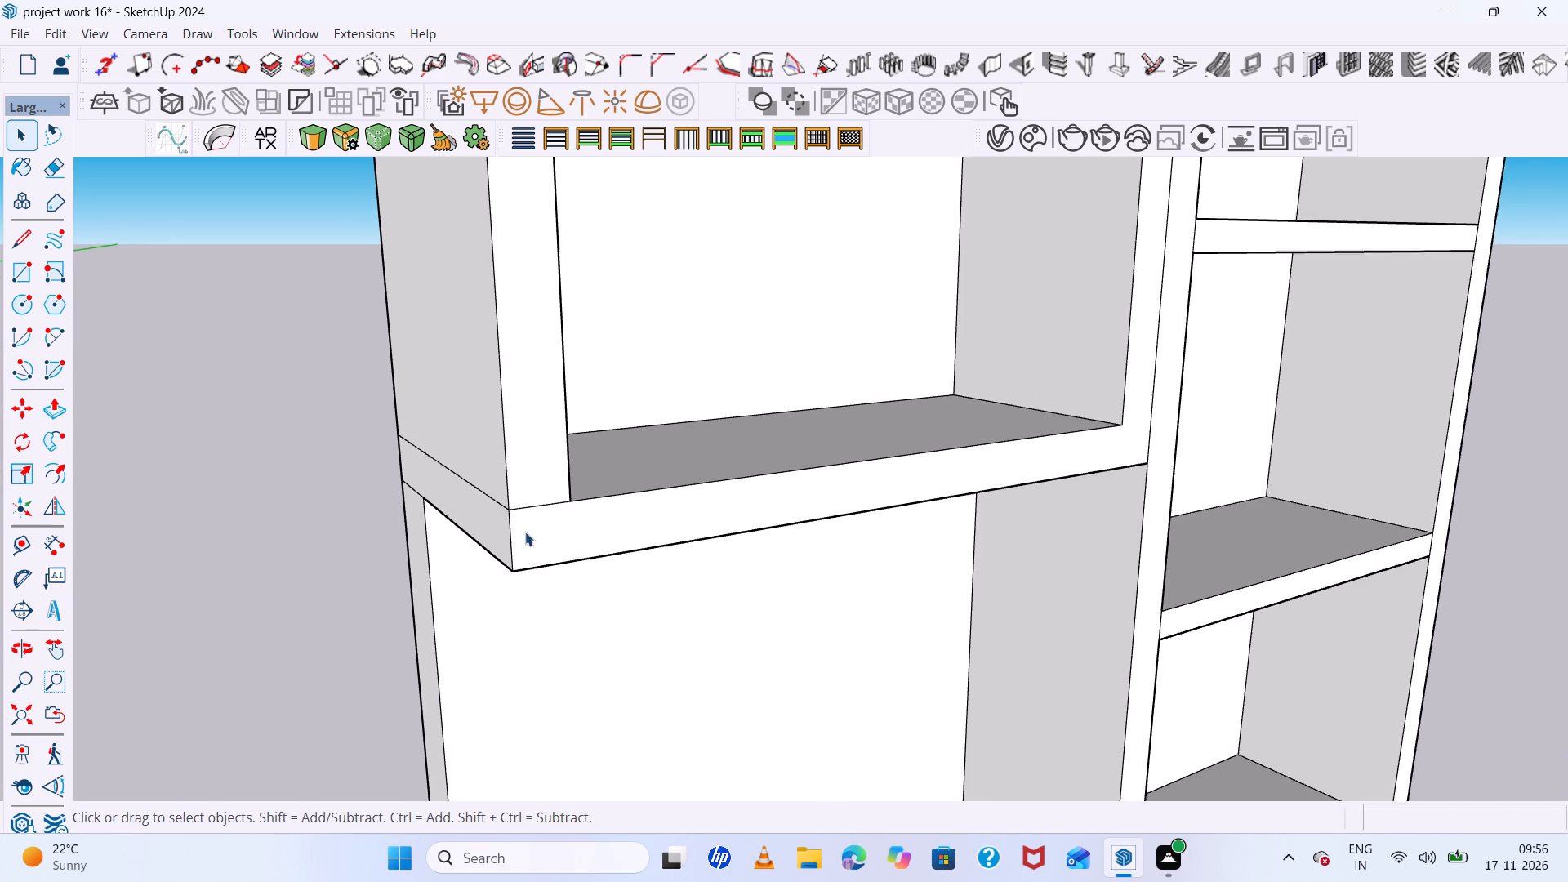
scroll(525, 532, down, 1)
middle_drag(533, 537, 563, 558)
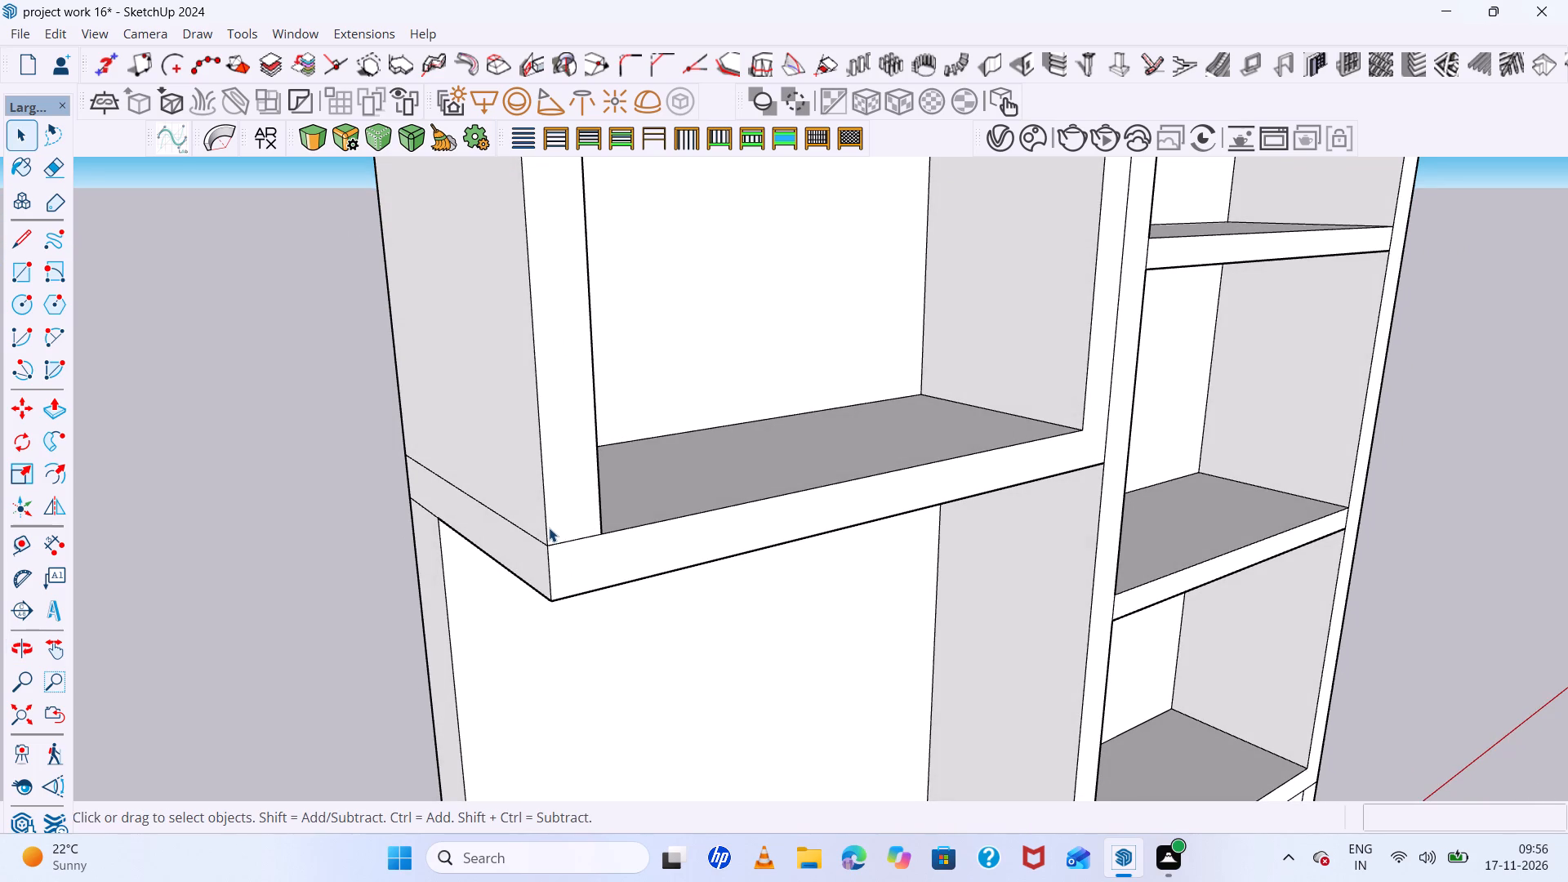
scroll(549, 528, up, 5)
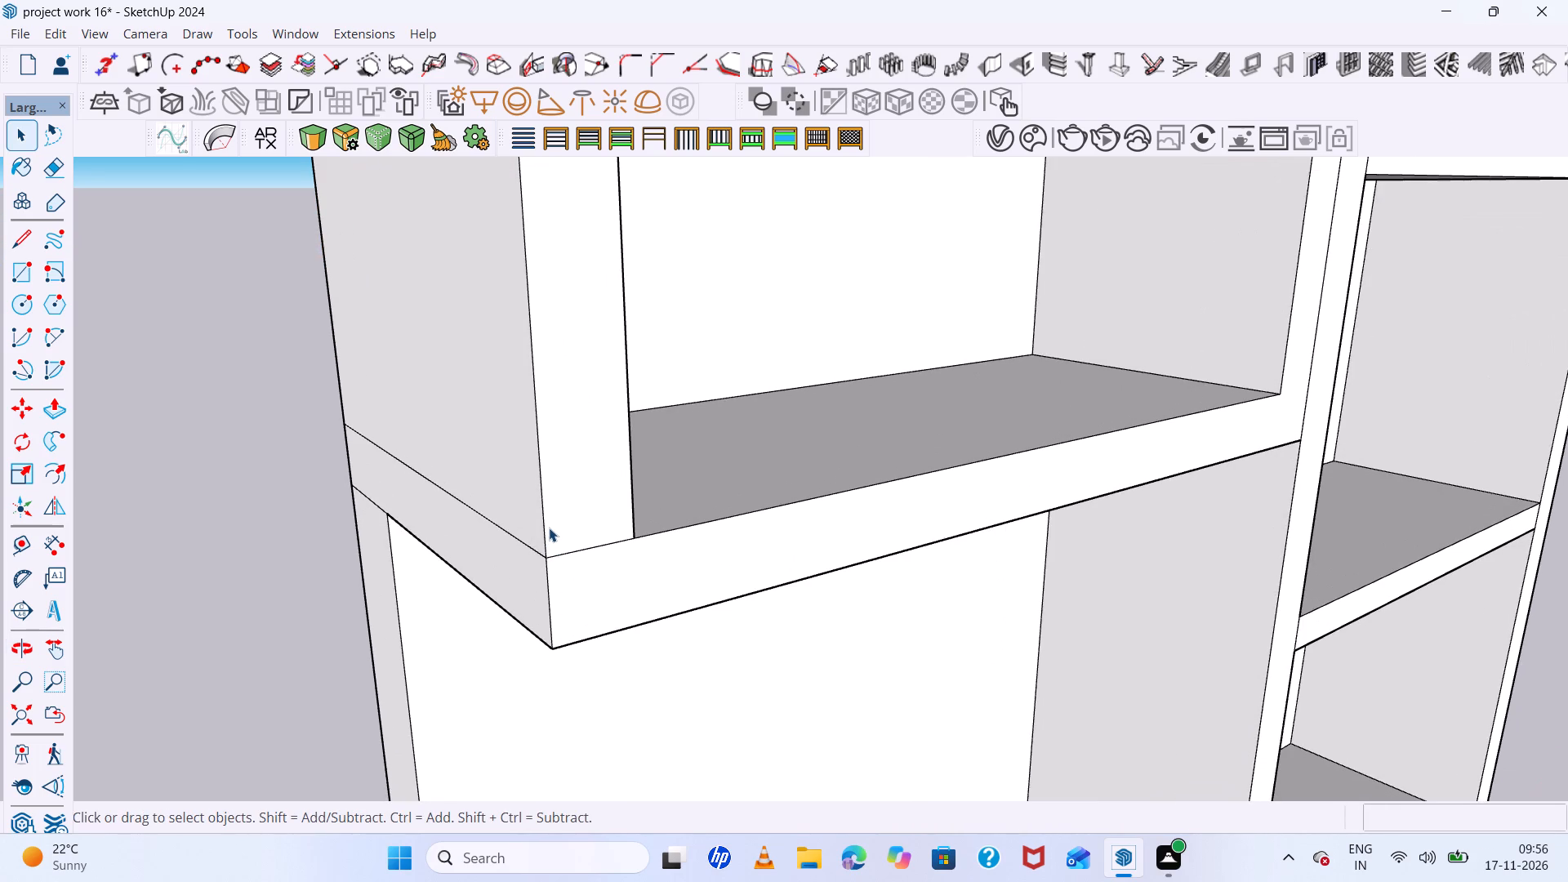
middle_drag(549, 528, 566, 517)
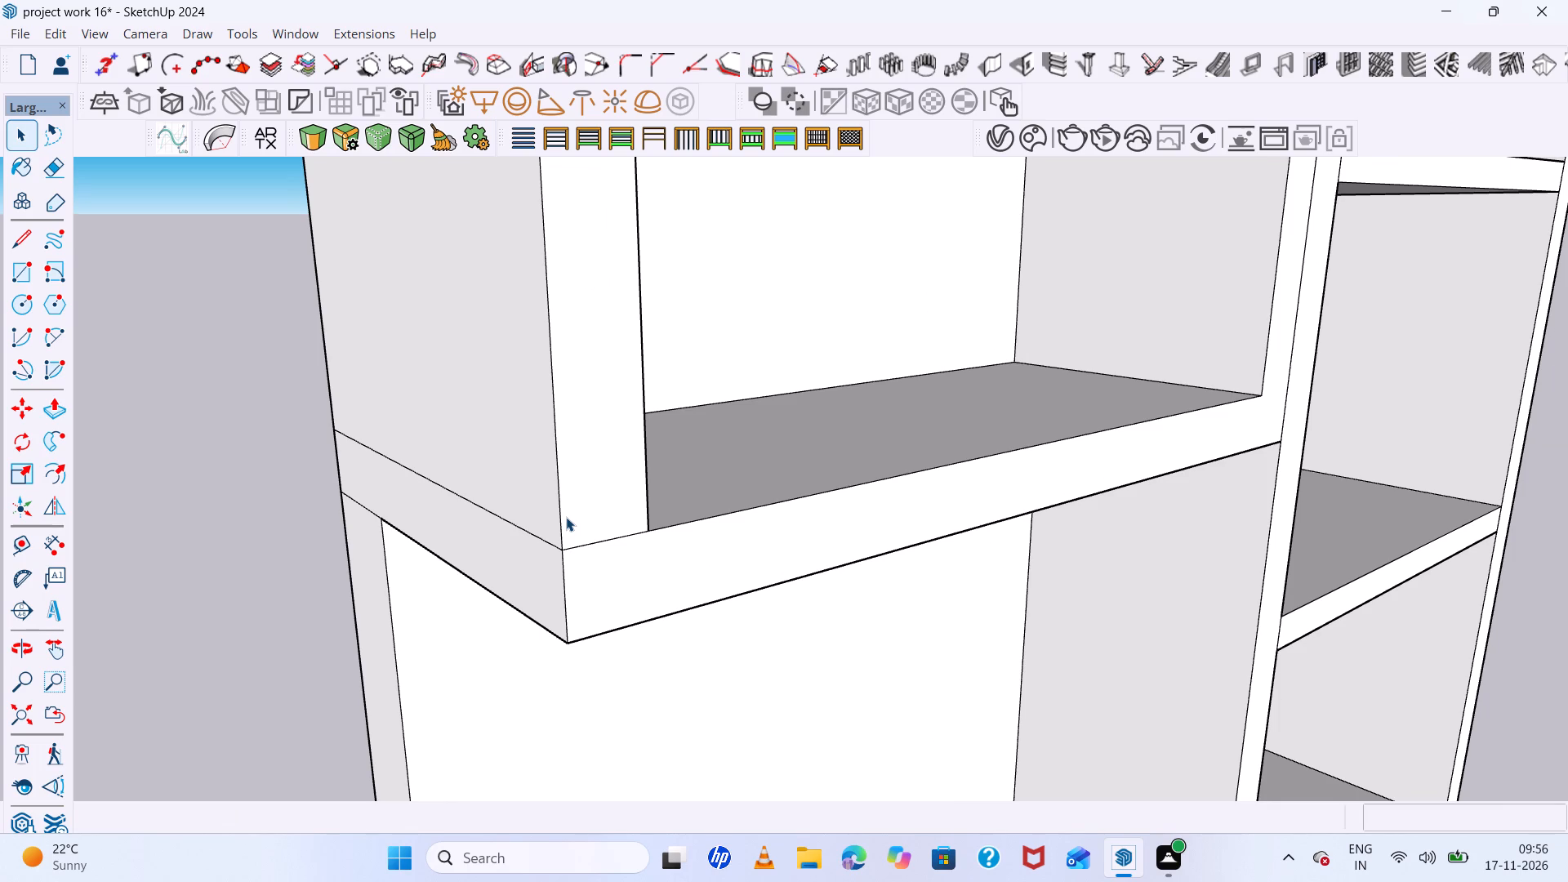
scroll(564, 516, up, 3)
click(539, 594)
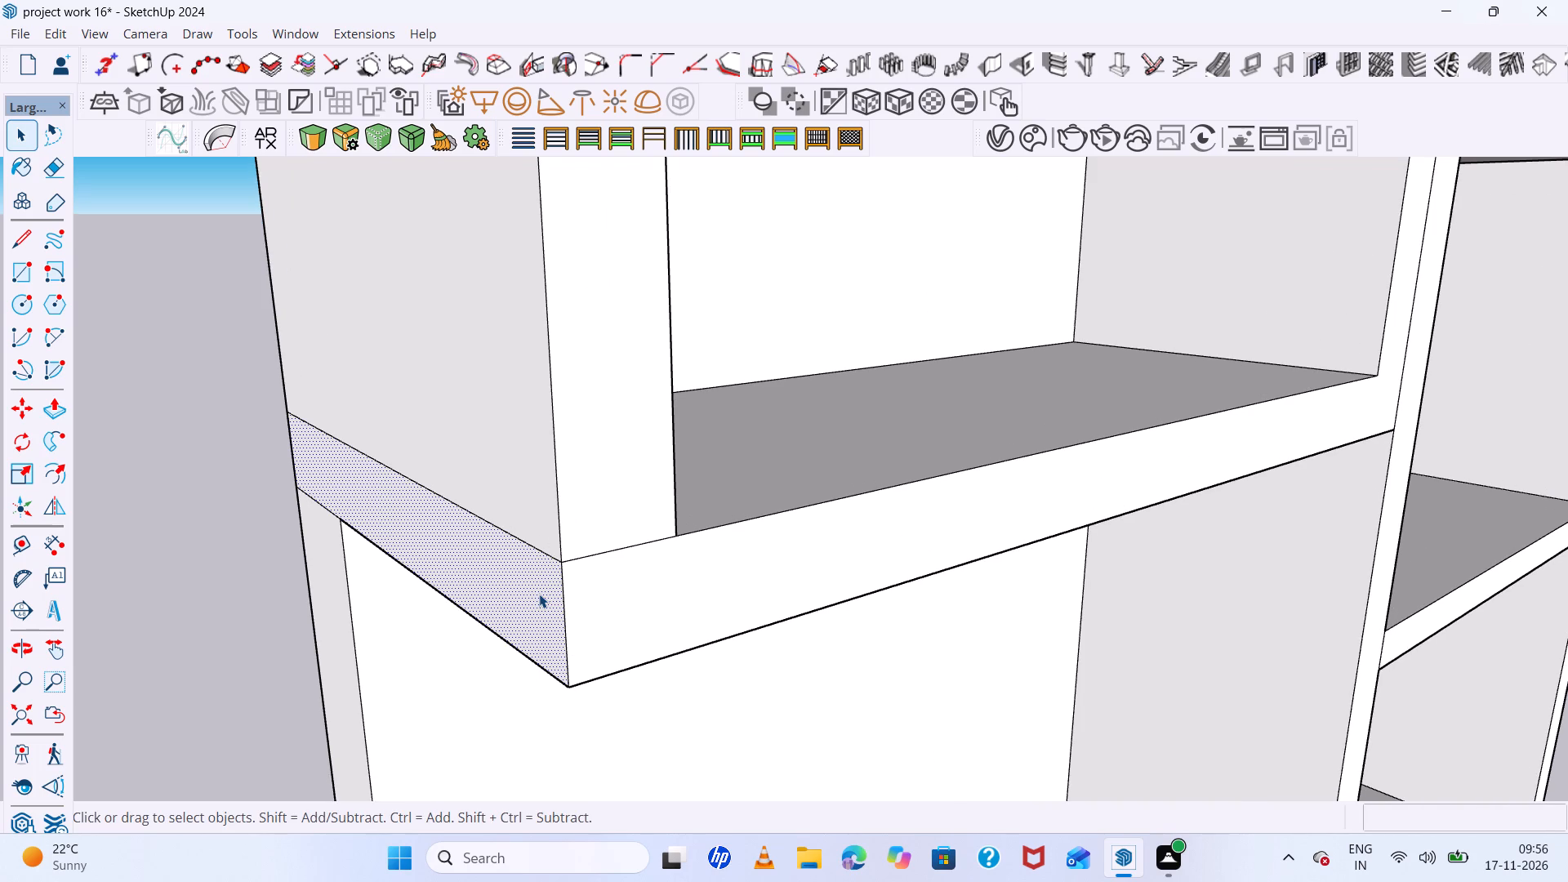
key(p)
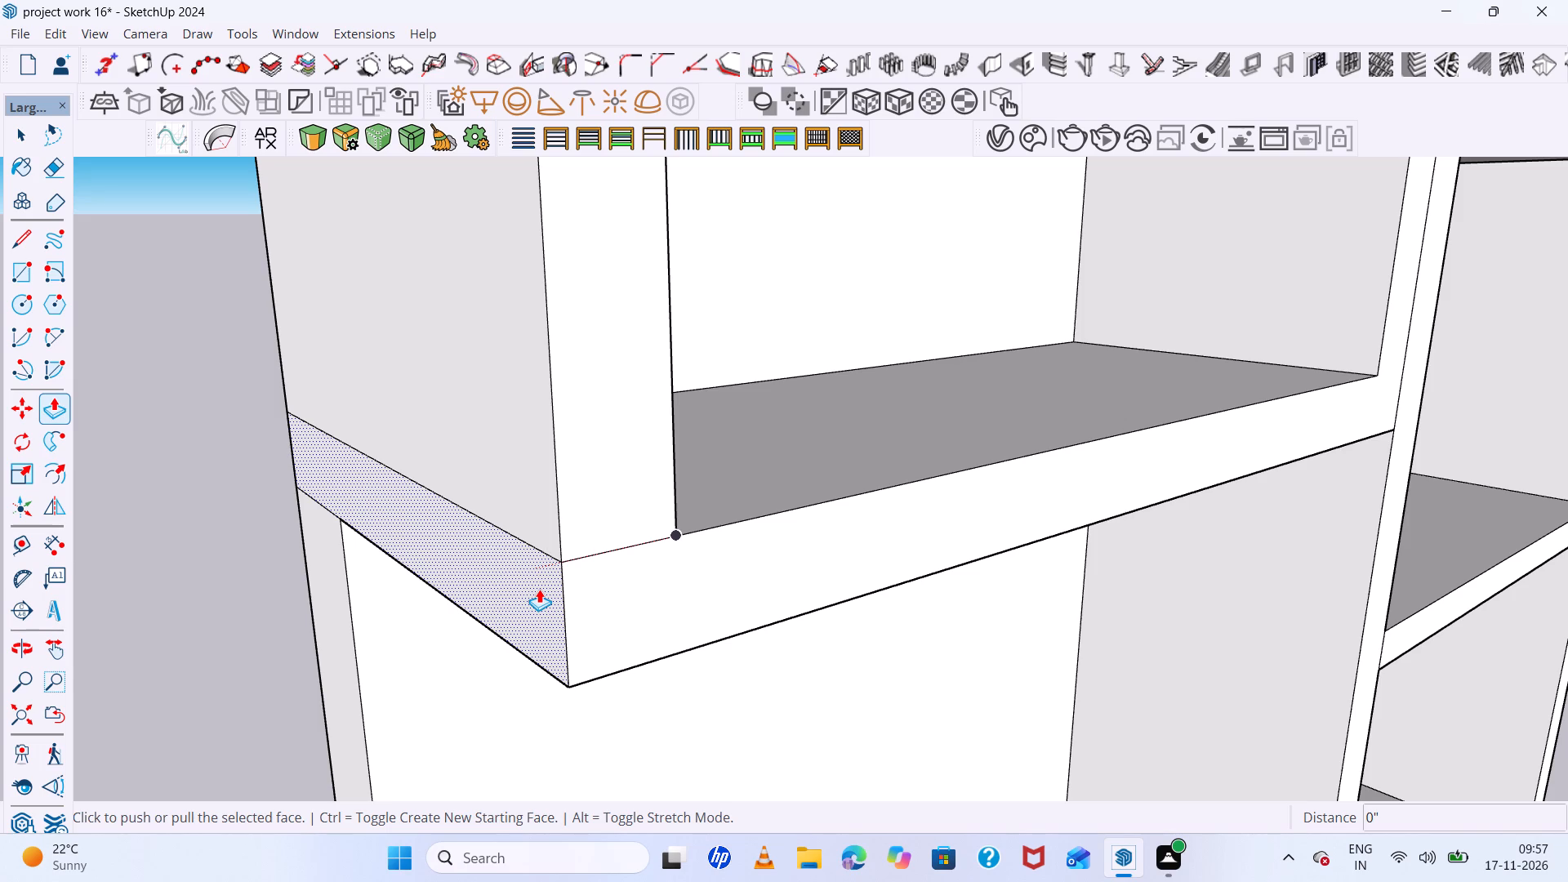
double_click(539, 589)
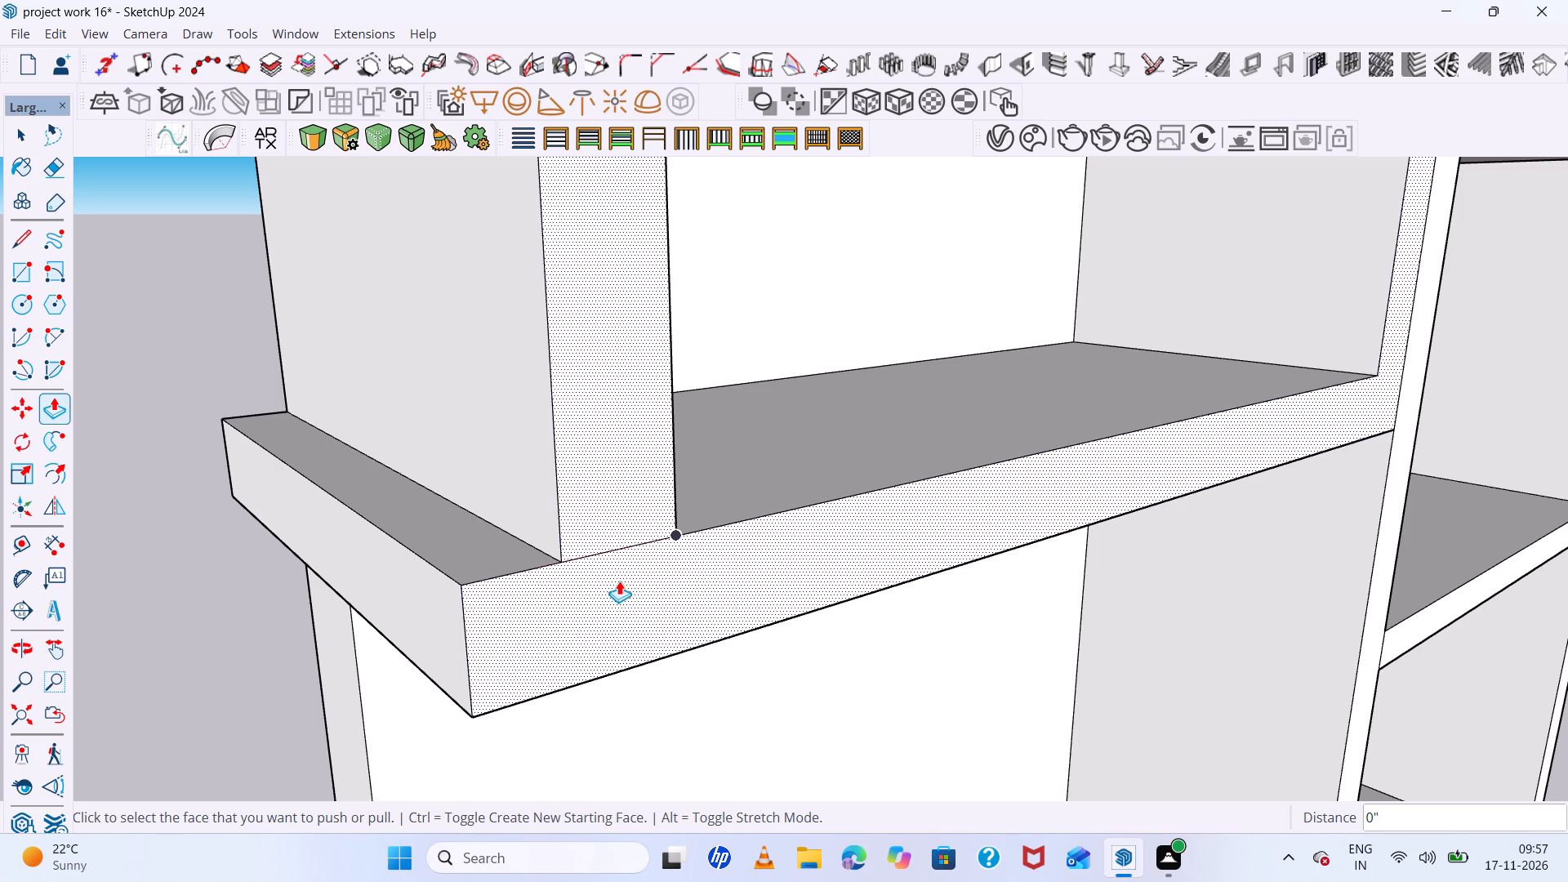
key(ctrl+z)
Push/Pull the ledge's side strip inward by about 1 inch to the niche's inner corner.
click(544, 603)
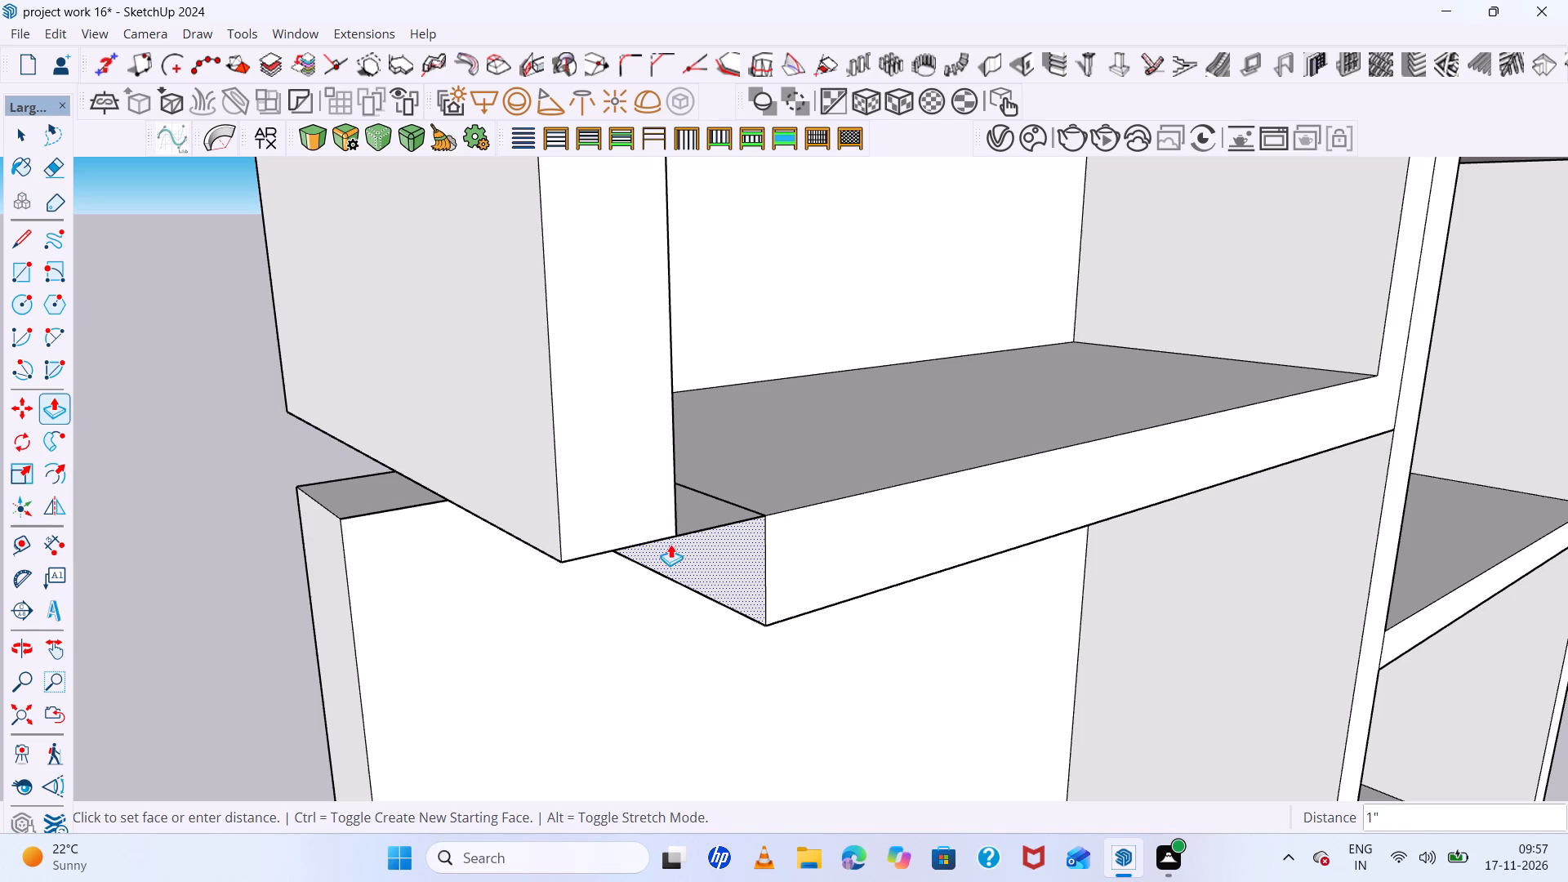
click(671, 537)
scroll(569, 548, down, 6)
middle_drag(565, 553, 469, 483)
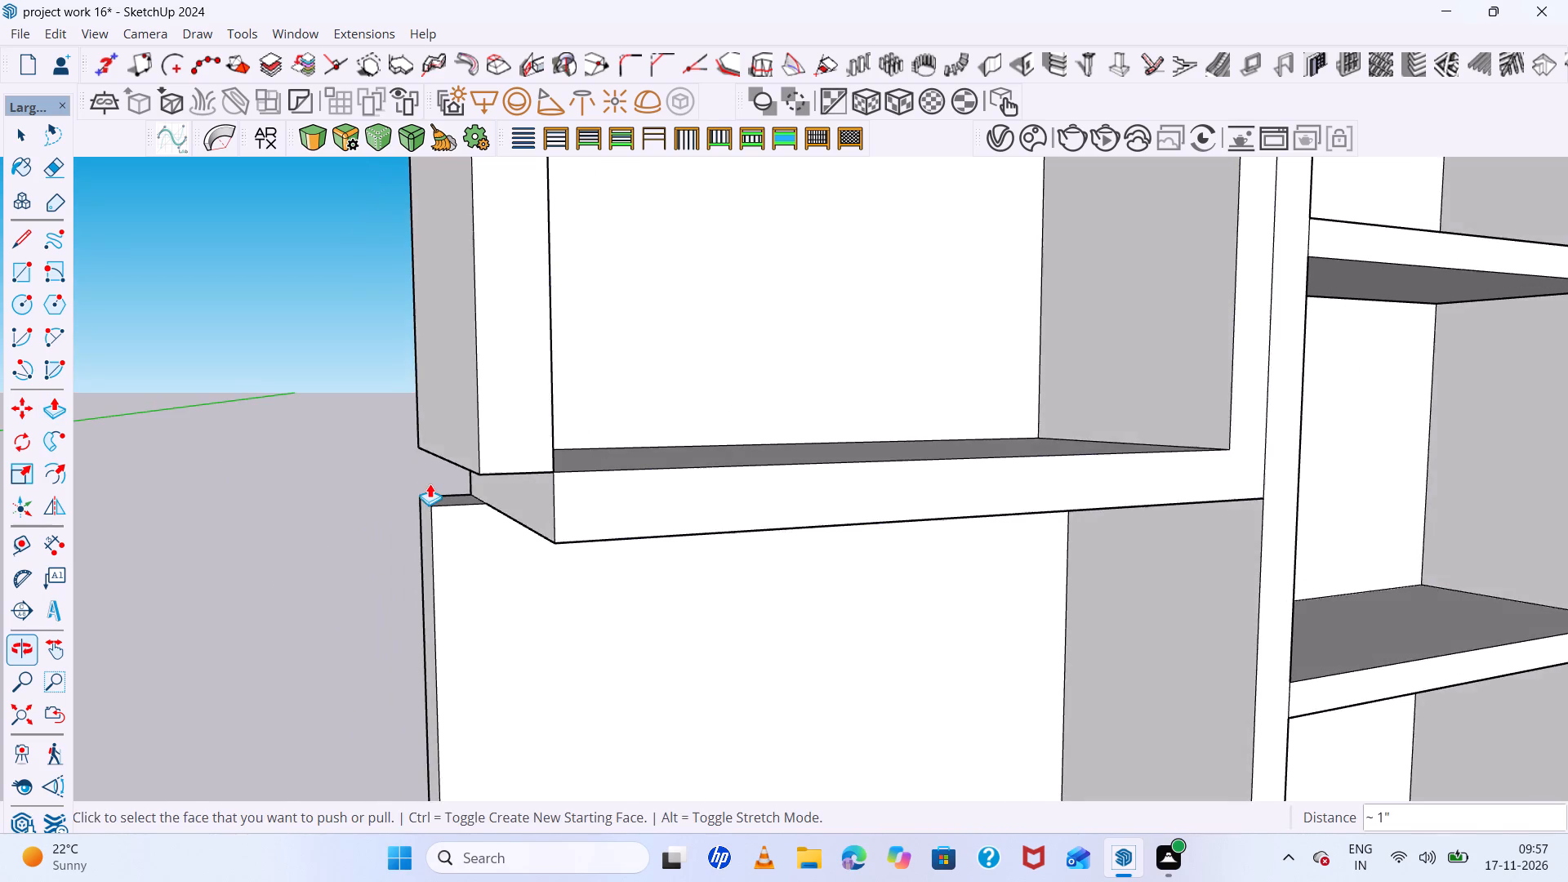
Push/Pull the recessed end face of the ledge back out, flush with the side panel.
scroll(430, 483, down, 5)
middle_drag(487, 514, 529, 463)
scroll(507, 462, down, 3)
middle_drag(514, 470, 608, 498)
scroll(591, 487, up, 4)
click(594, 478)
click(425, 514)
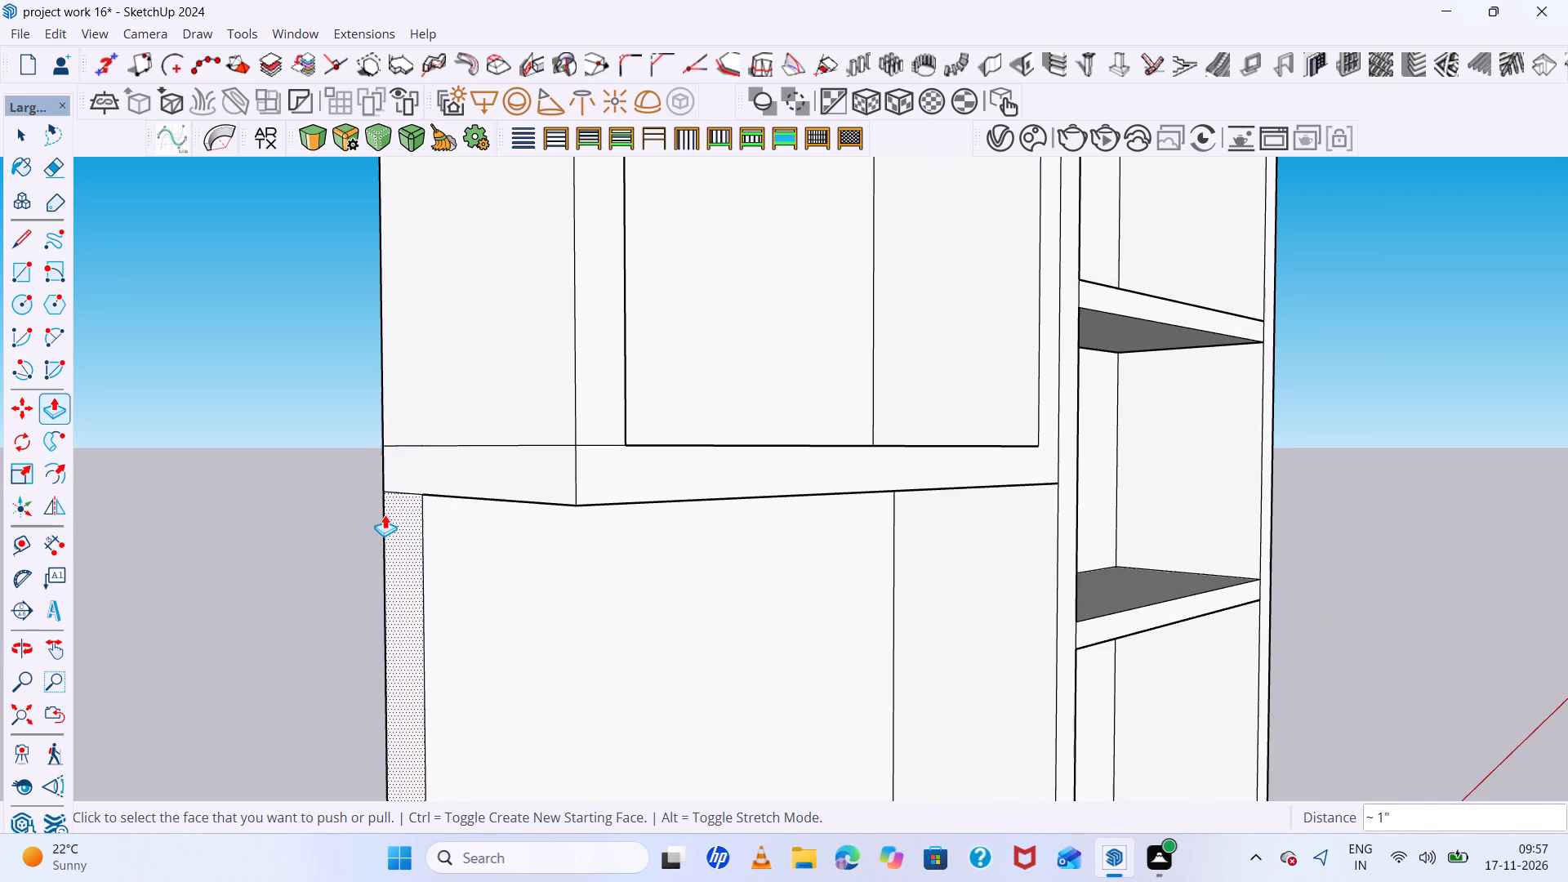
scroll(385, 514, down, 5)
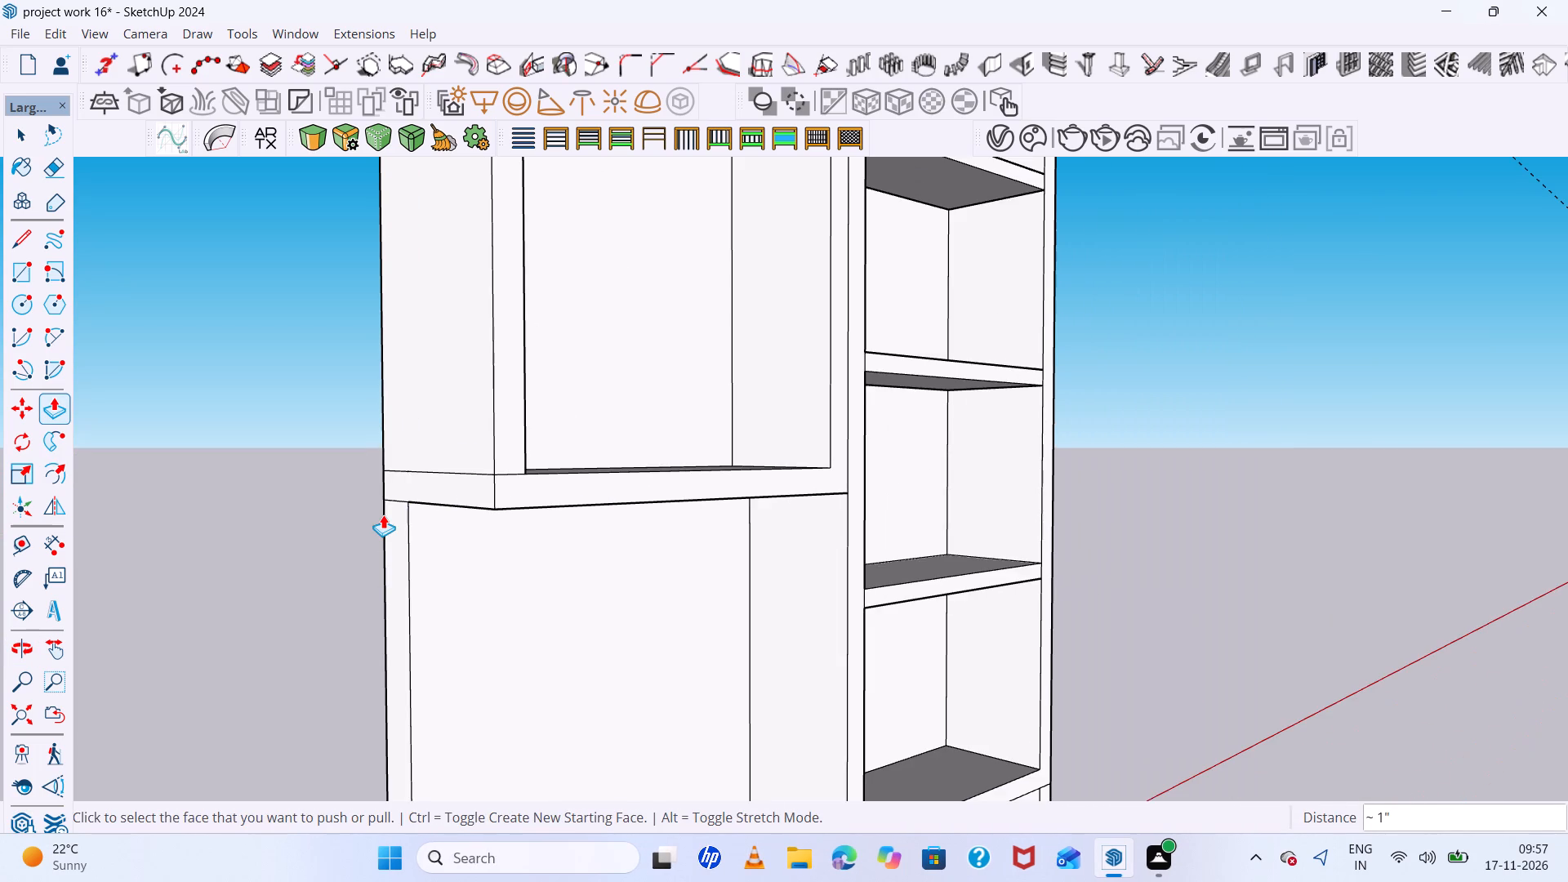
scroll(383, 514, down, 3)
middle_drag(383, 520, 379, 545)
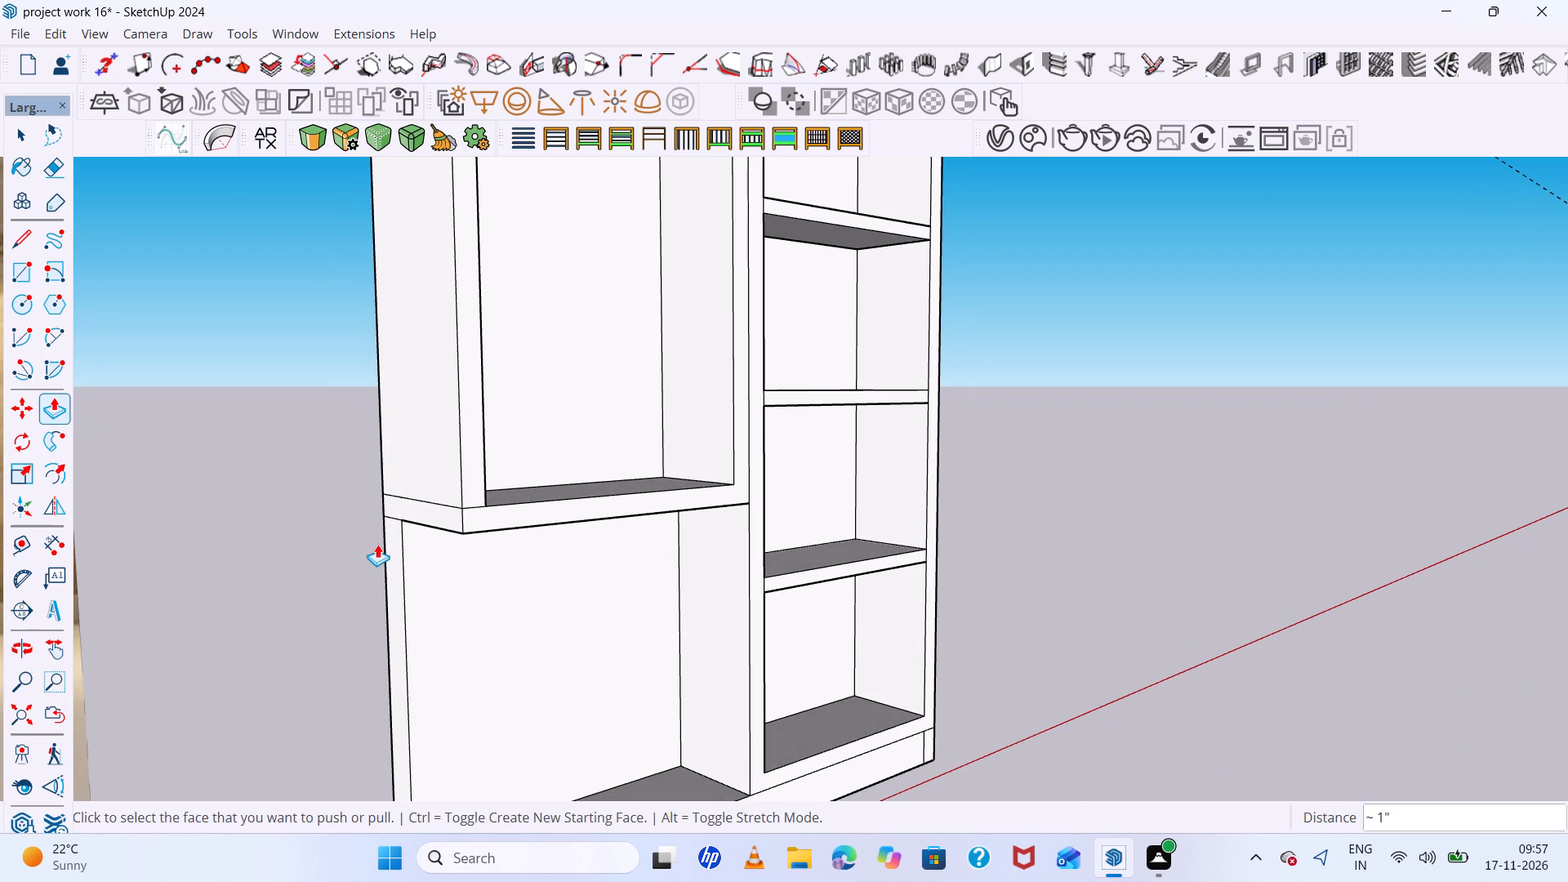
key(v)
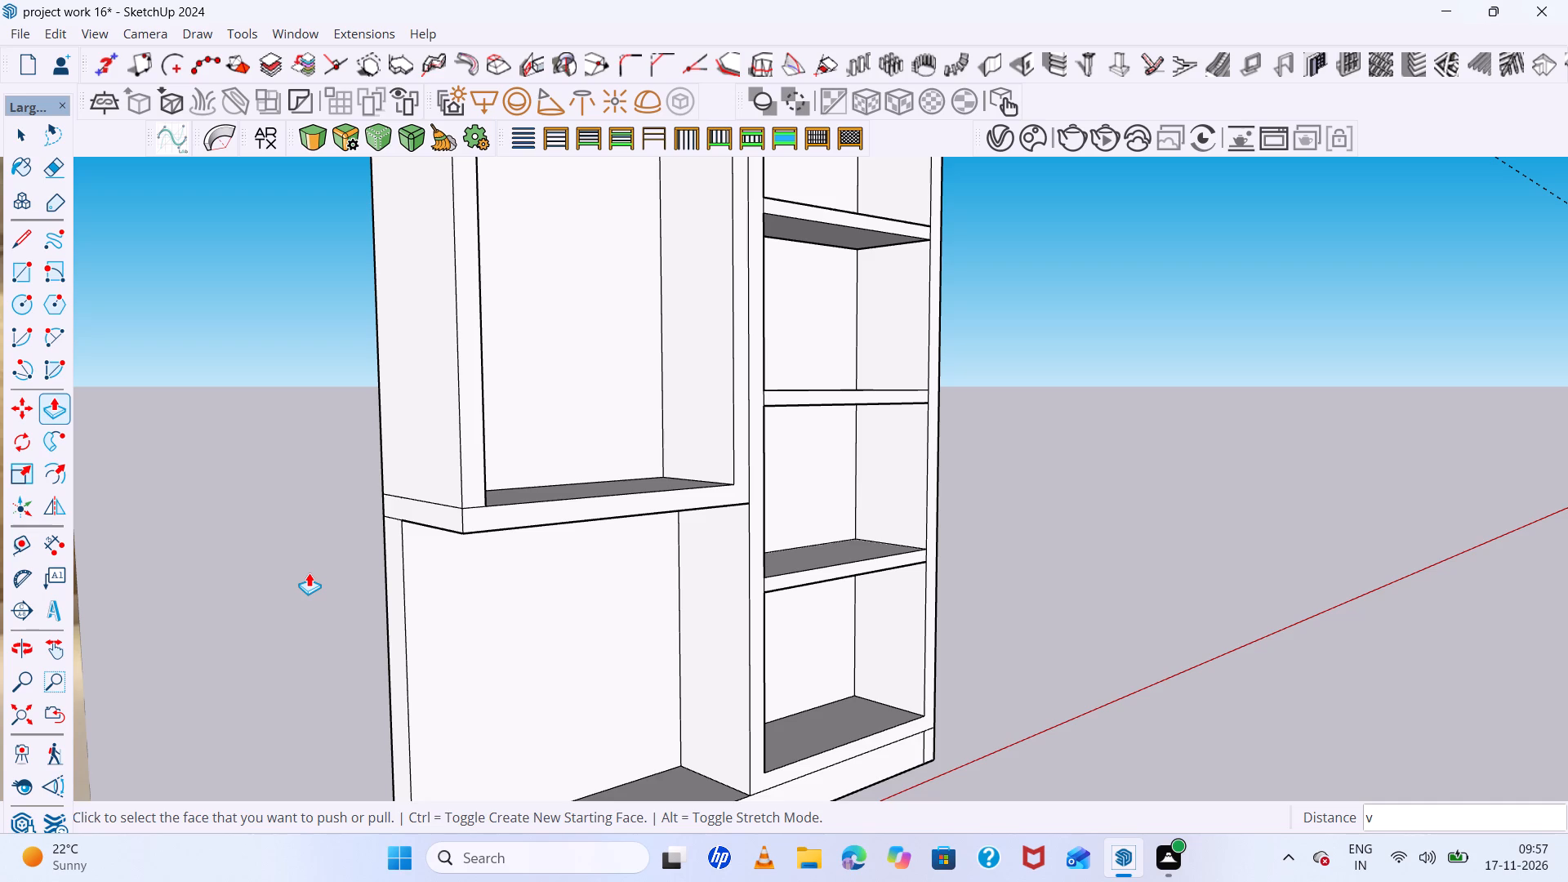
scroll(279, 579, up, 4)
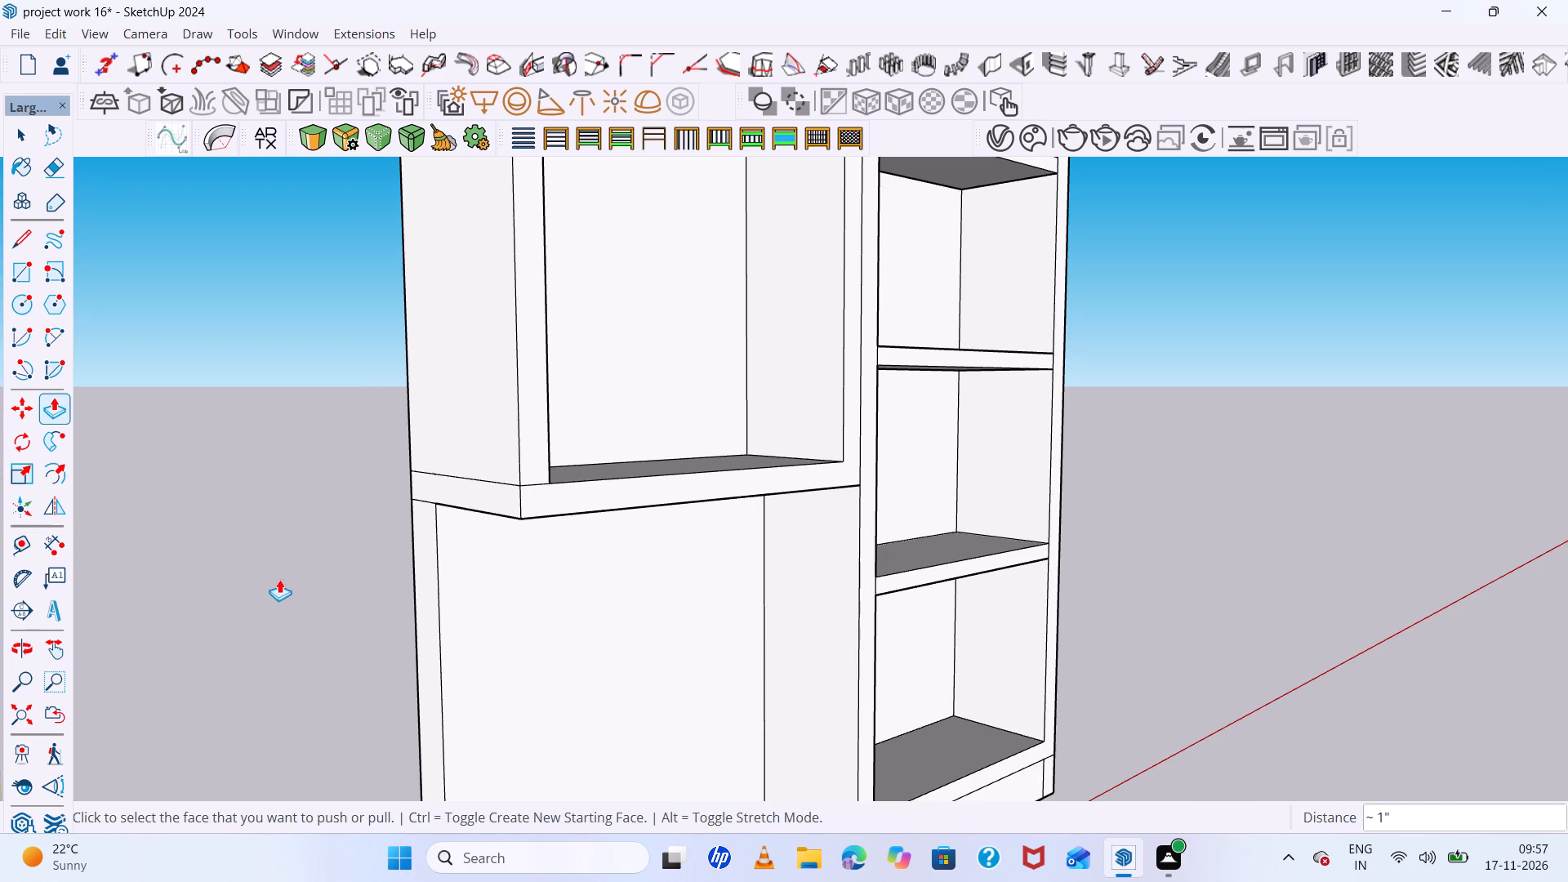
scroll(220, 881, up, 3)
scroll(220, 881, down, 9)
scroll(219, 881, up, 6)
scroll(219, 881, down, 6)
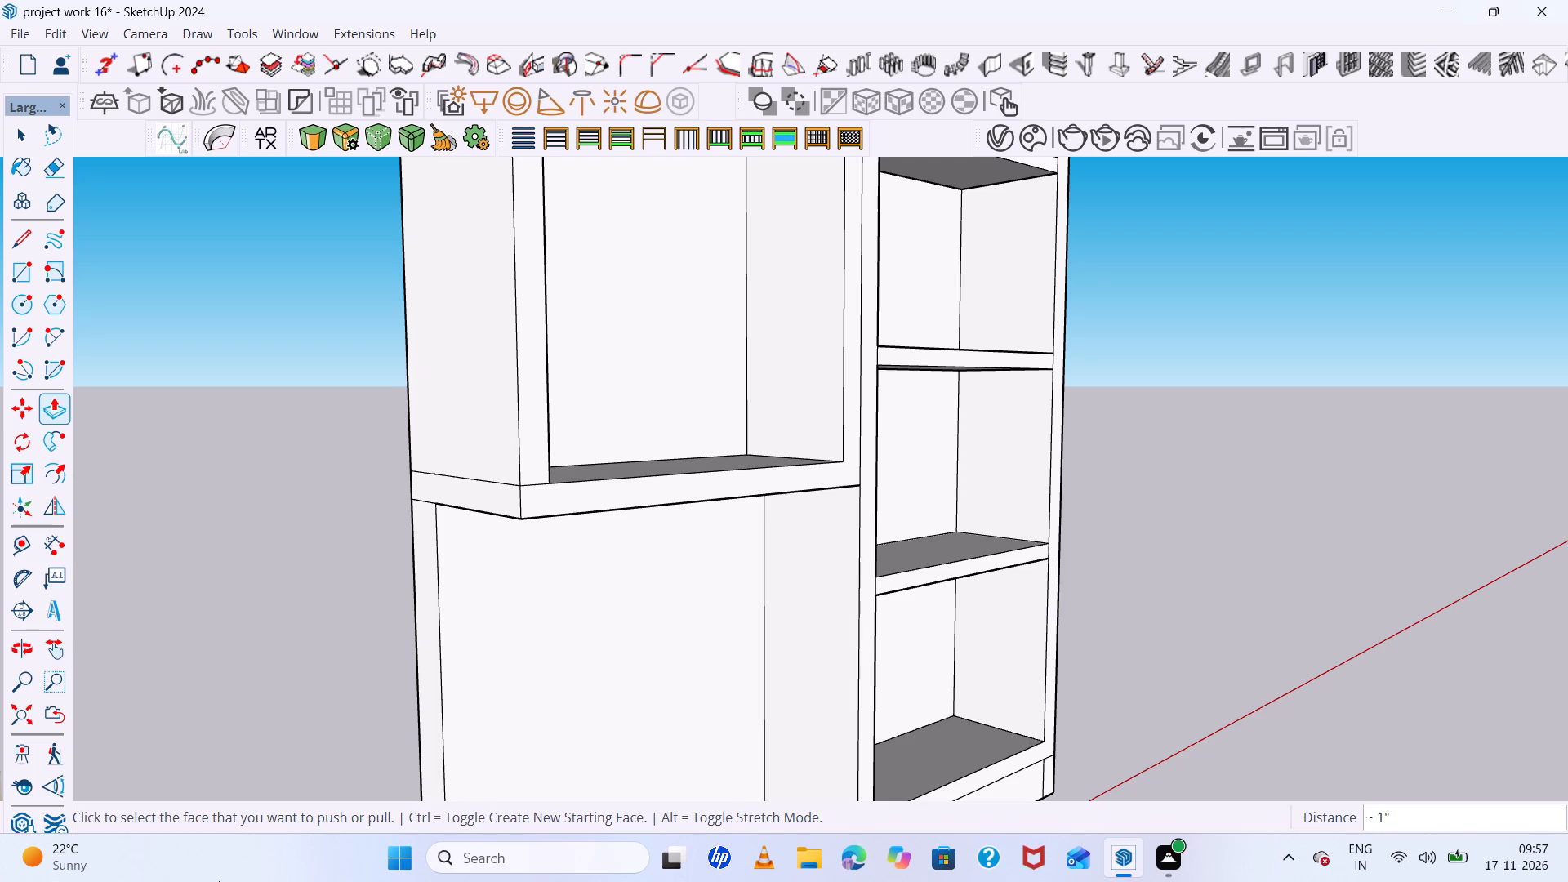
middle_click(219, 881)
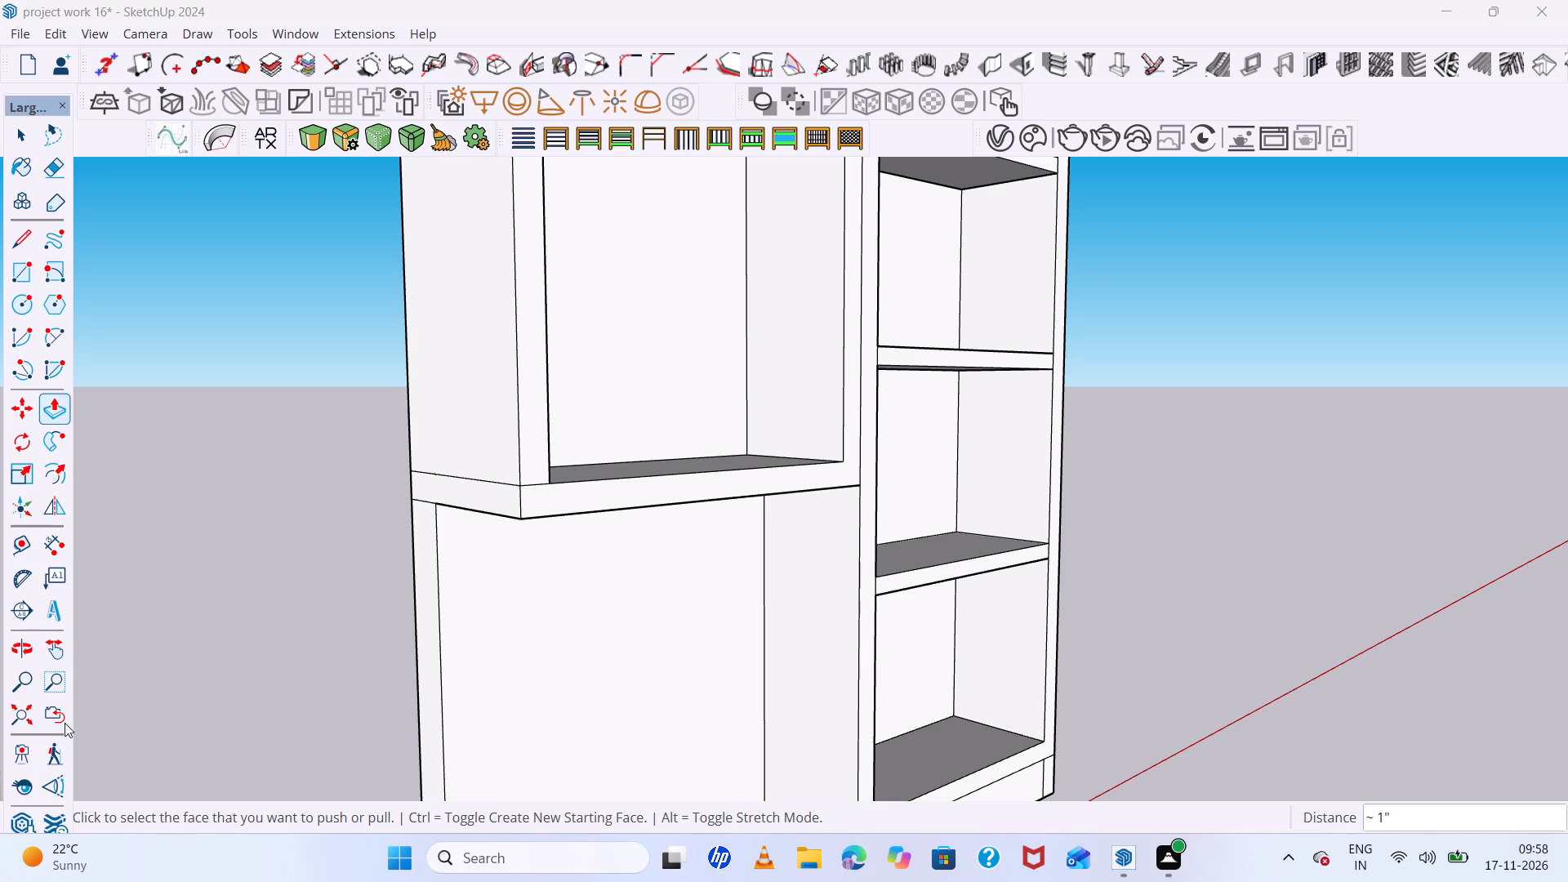
Compare the white cabinet's niche, ledge, lower opening and shelves with the reference photo from several angles.
scroll(0, 881, down, 3)
scroll(879, 523, down, 4)
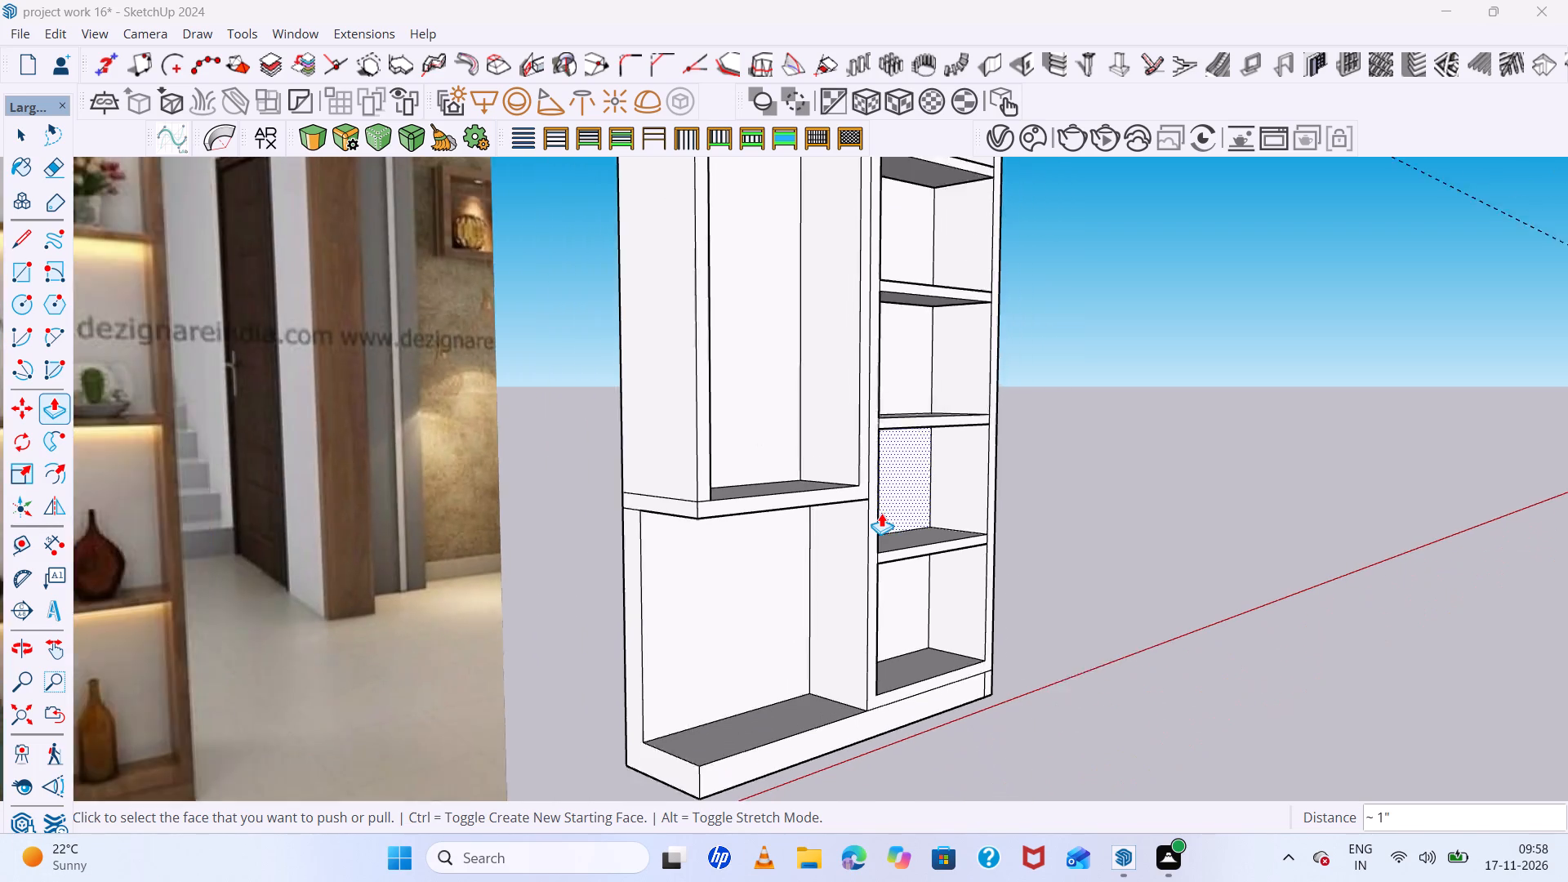
scroll(881, 513, down, 12)
middle_drag(942, 599, 940, 600)
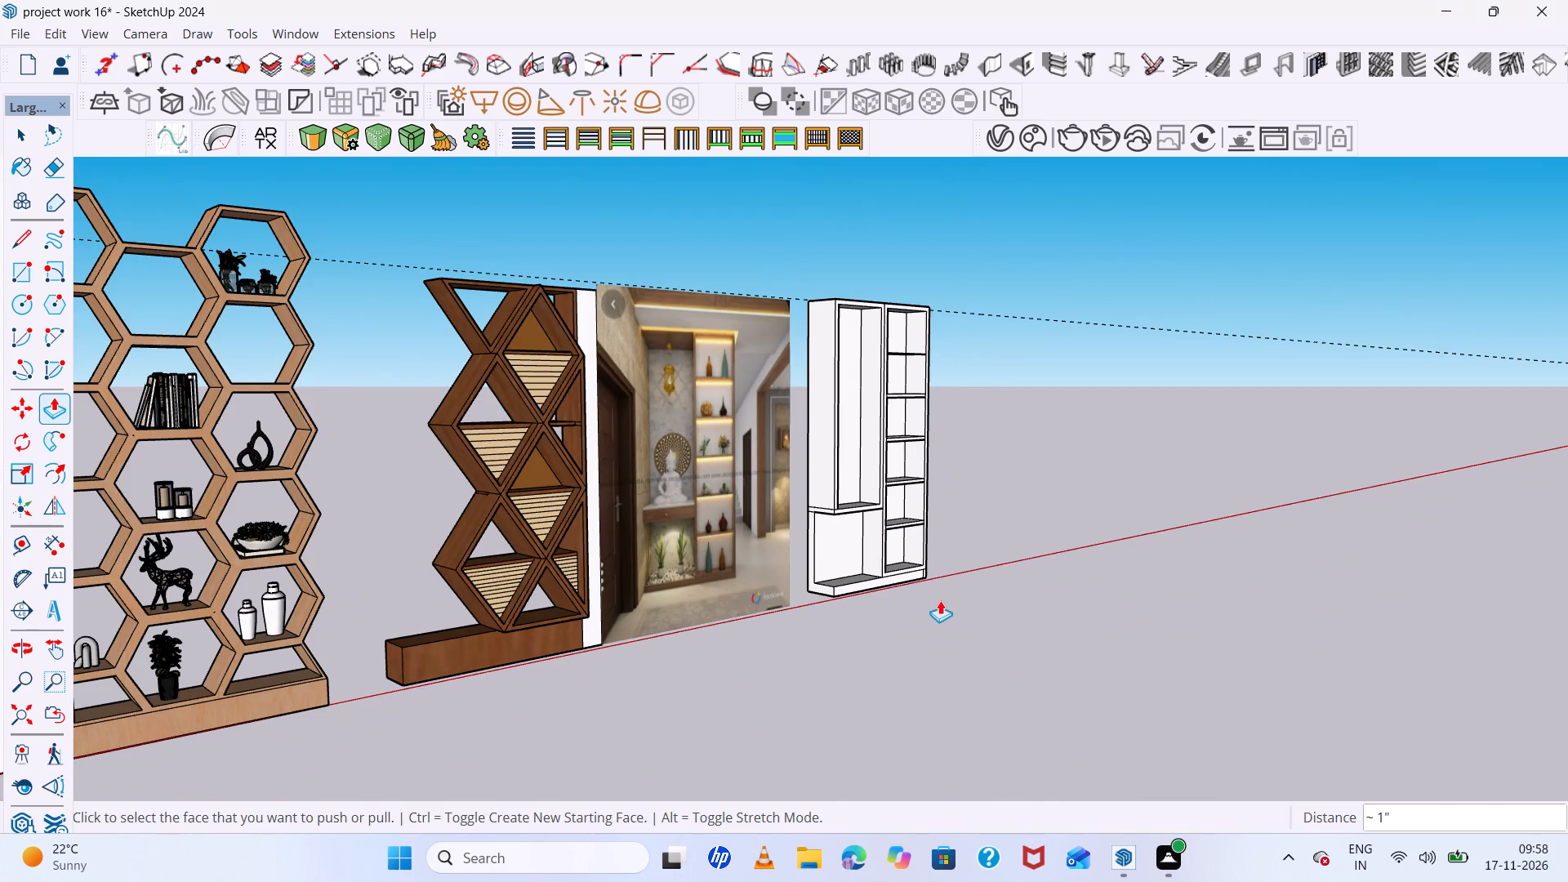
middle_drag(940, 600, 881, 646)
scroll(871, 572, up, 10)
middle_drag(871, 572, 797, 654)
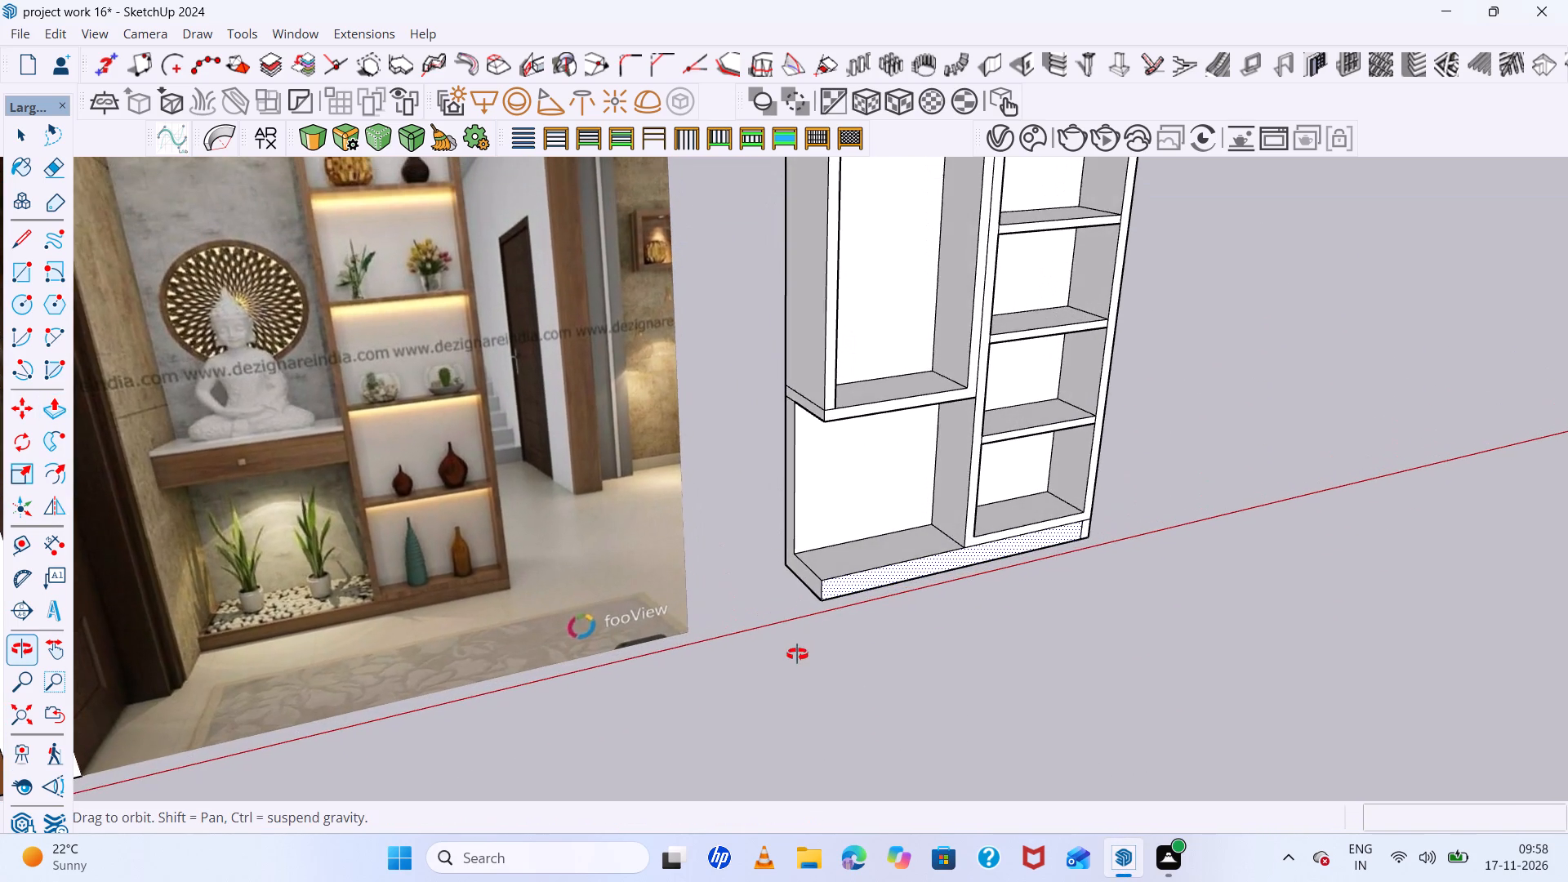
middle_drag(797, 654, 798, 651)
key(space)
scroll(872, 622, down, 17)
middle_drag(914, 649, 899, 553)
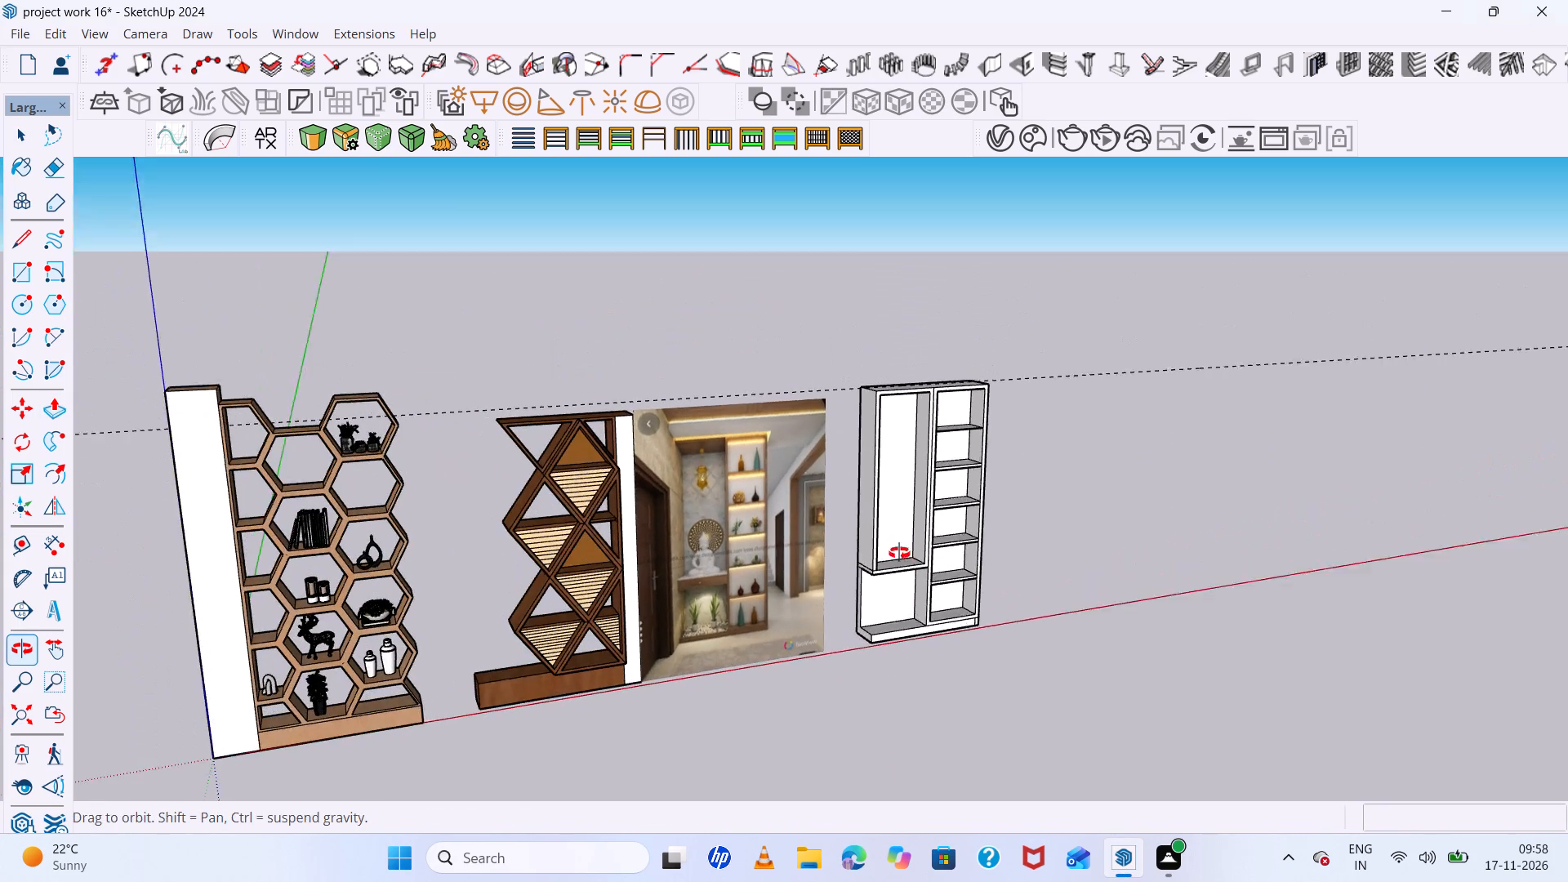
middle_drag(899, 553, 899, 547)
scroll(899, 556, up, 5)
scroll(896, 630, up, 7)
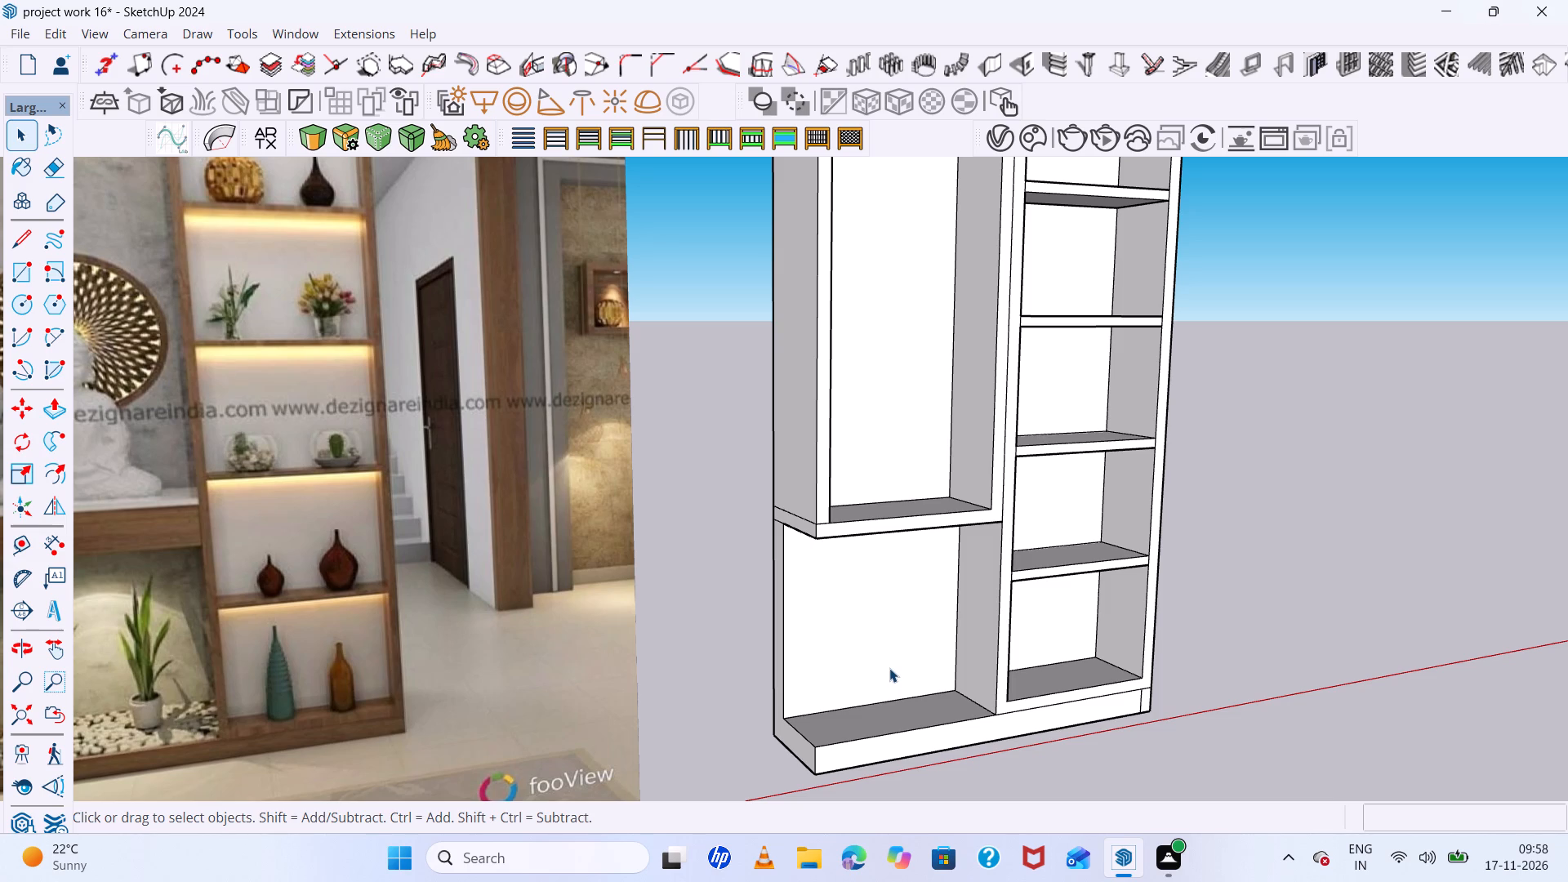
scroll(889, 668, down, 2)
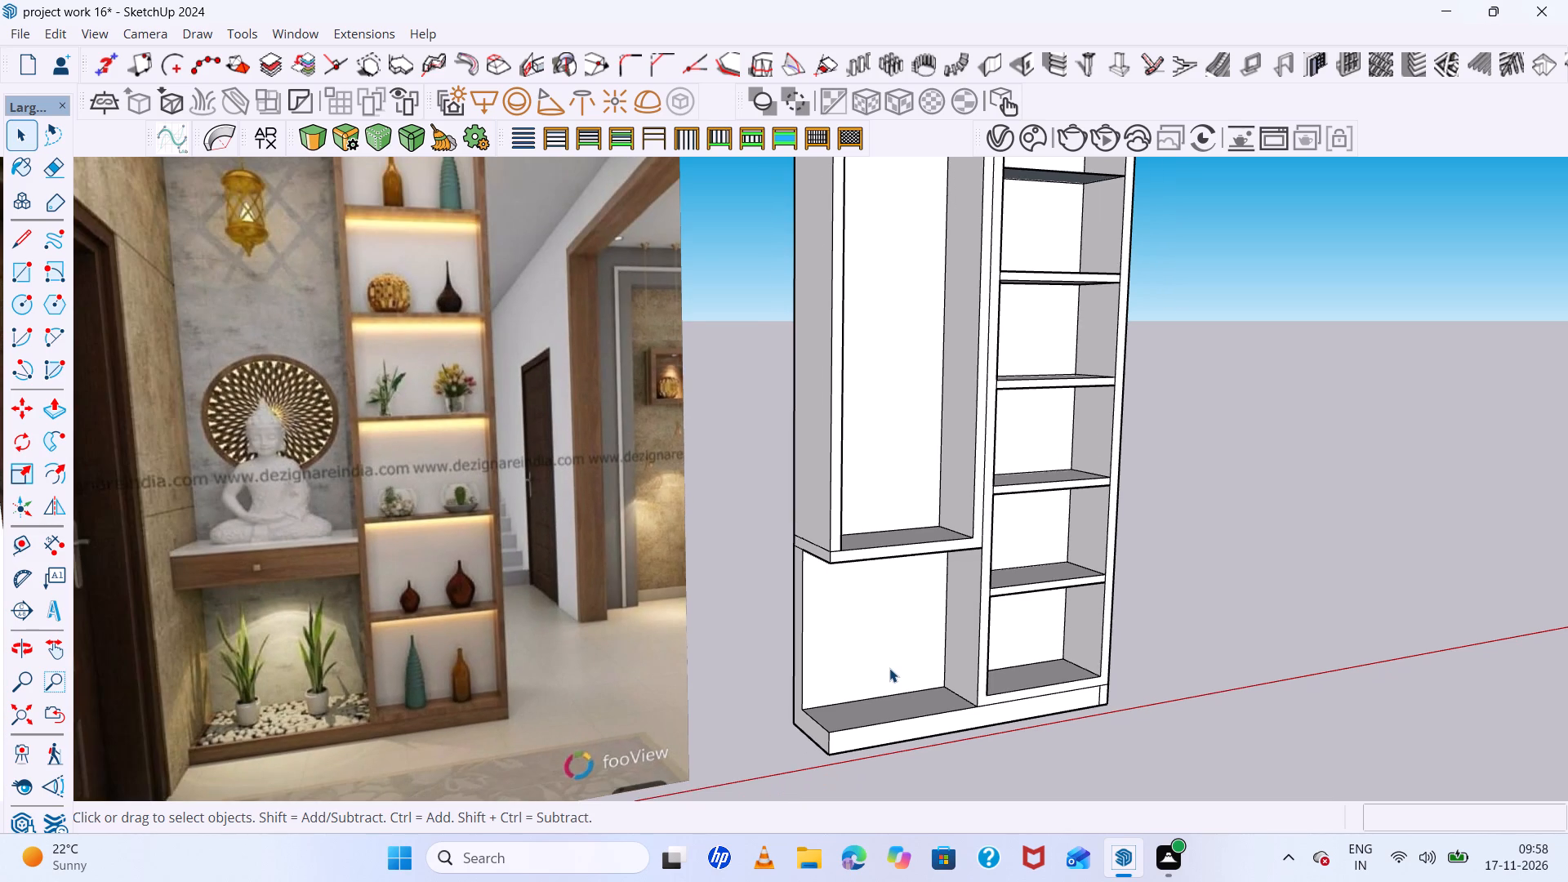
scroll(889, 668, down, 7)
middle_drag(889, 668, 880, 652)
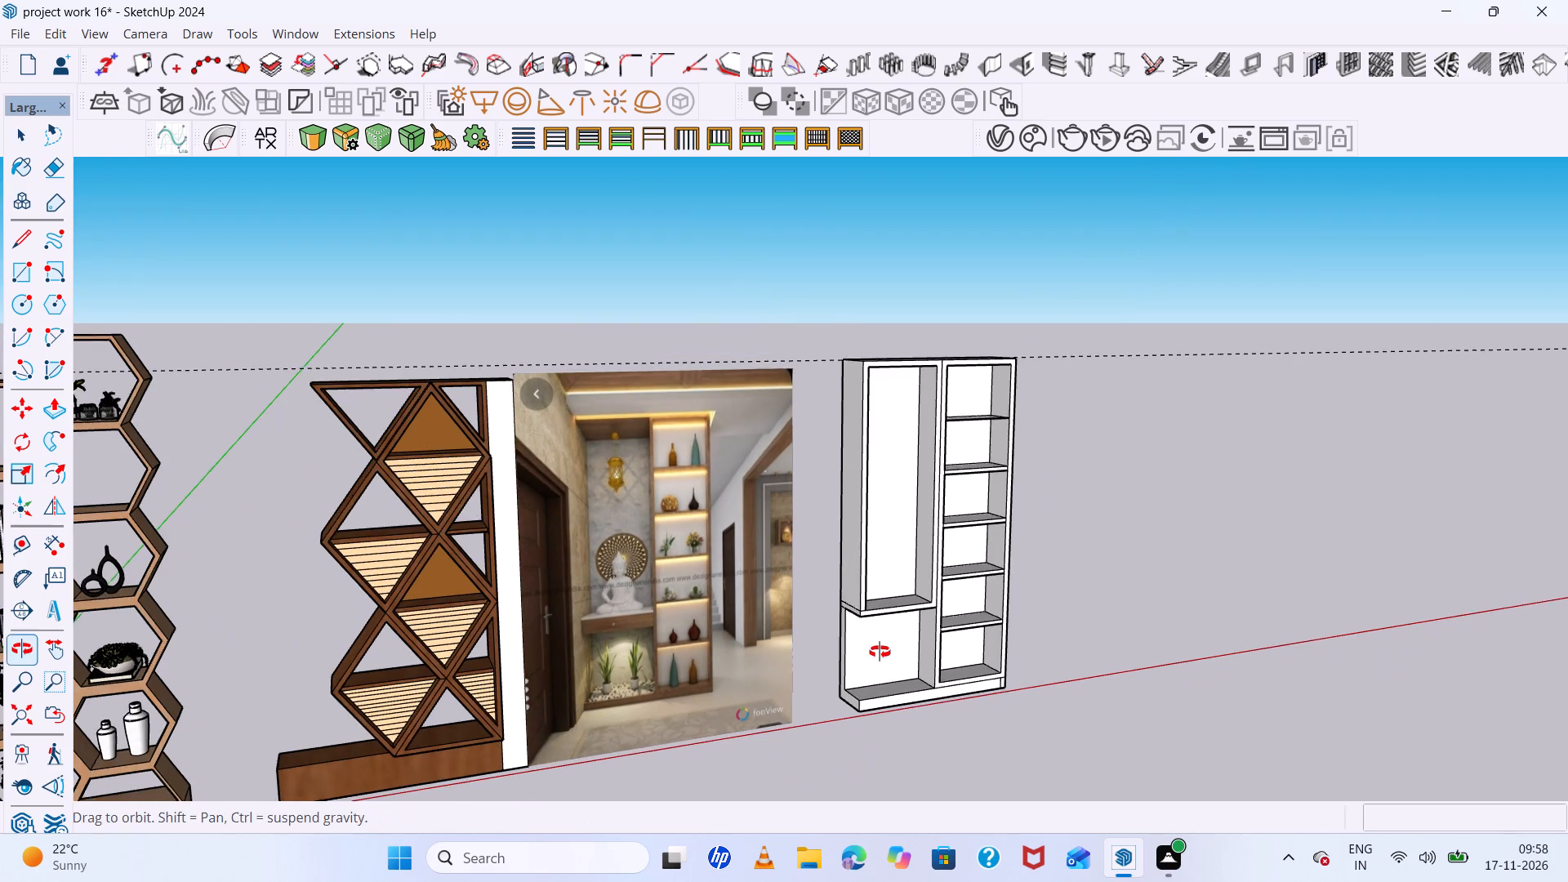
middle_drag(880, 652, 874, 641)
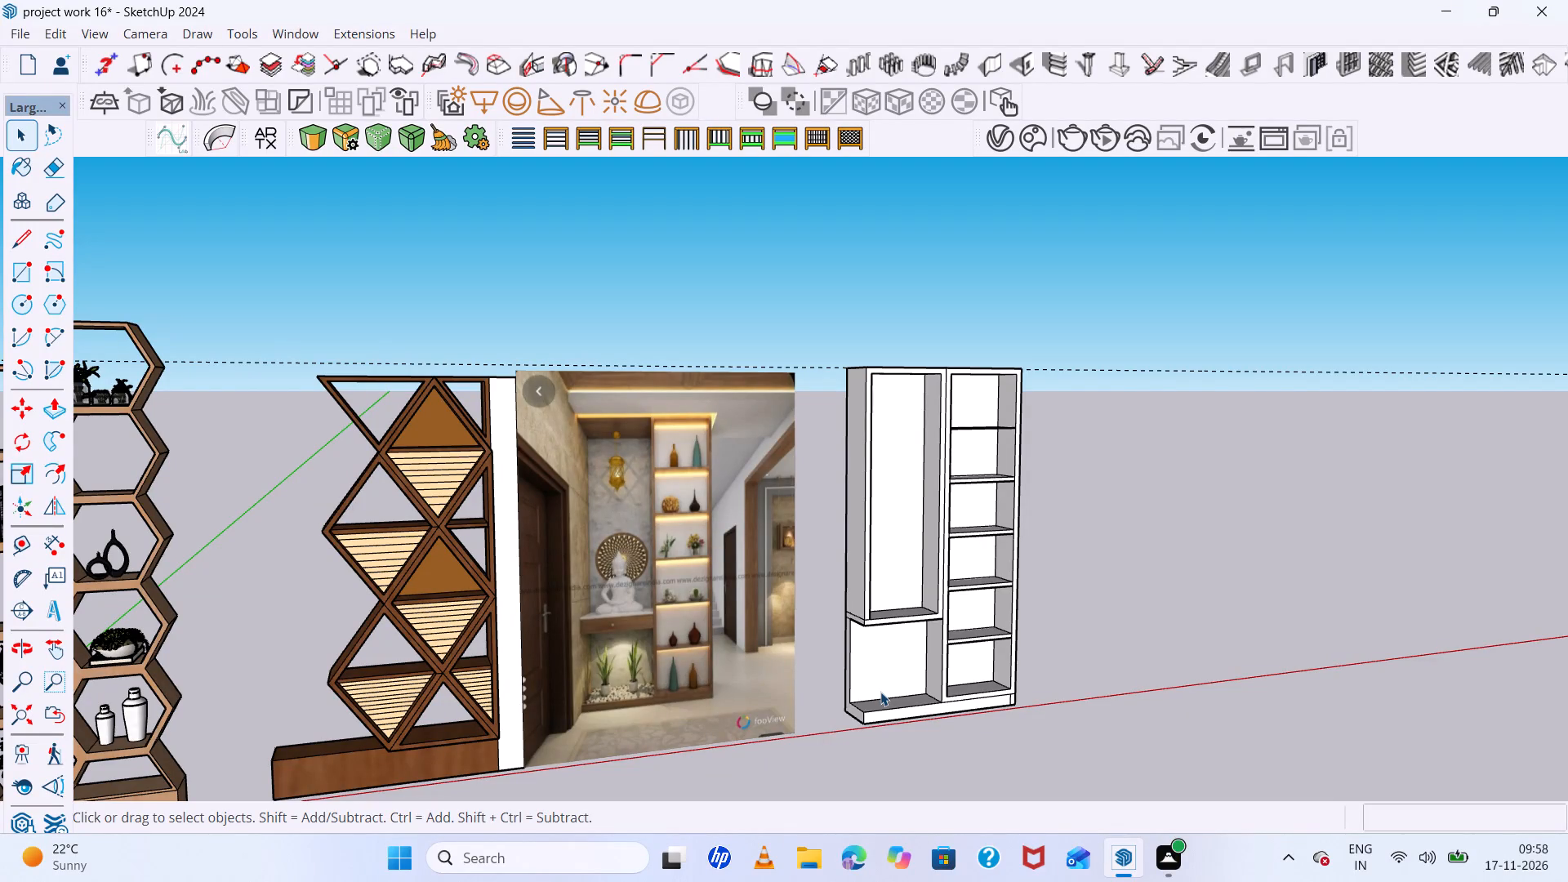
scroll(880, 692, up, 4)
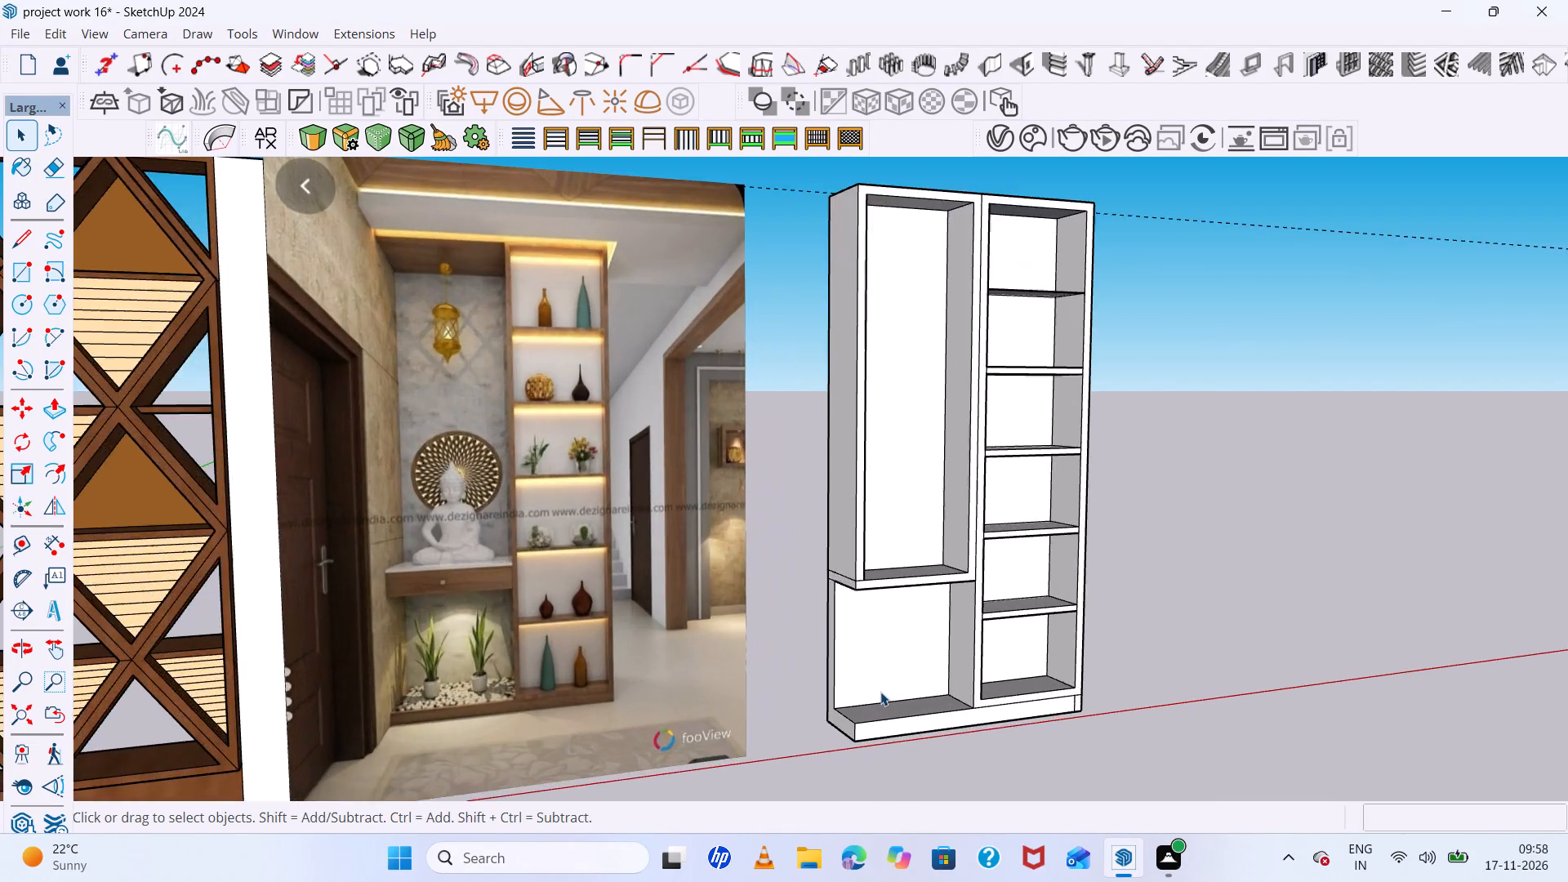
scroll(880, 692, down, 3)
middle_drag(879, 685, 873, 646)
scroll(880, 667, up, 5)
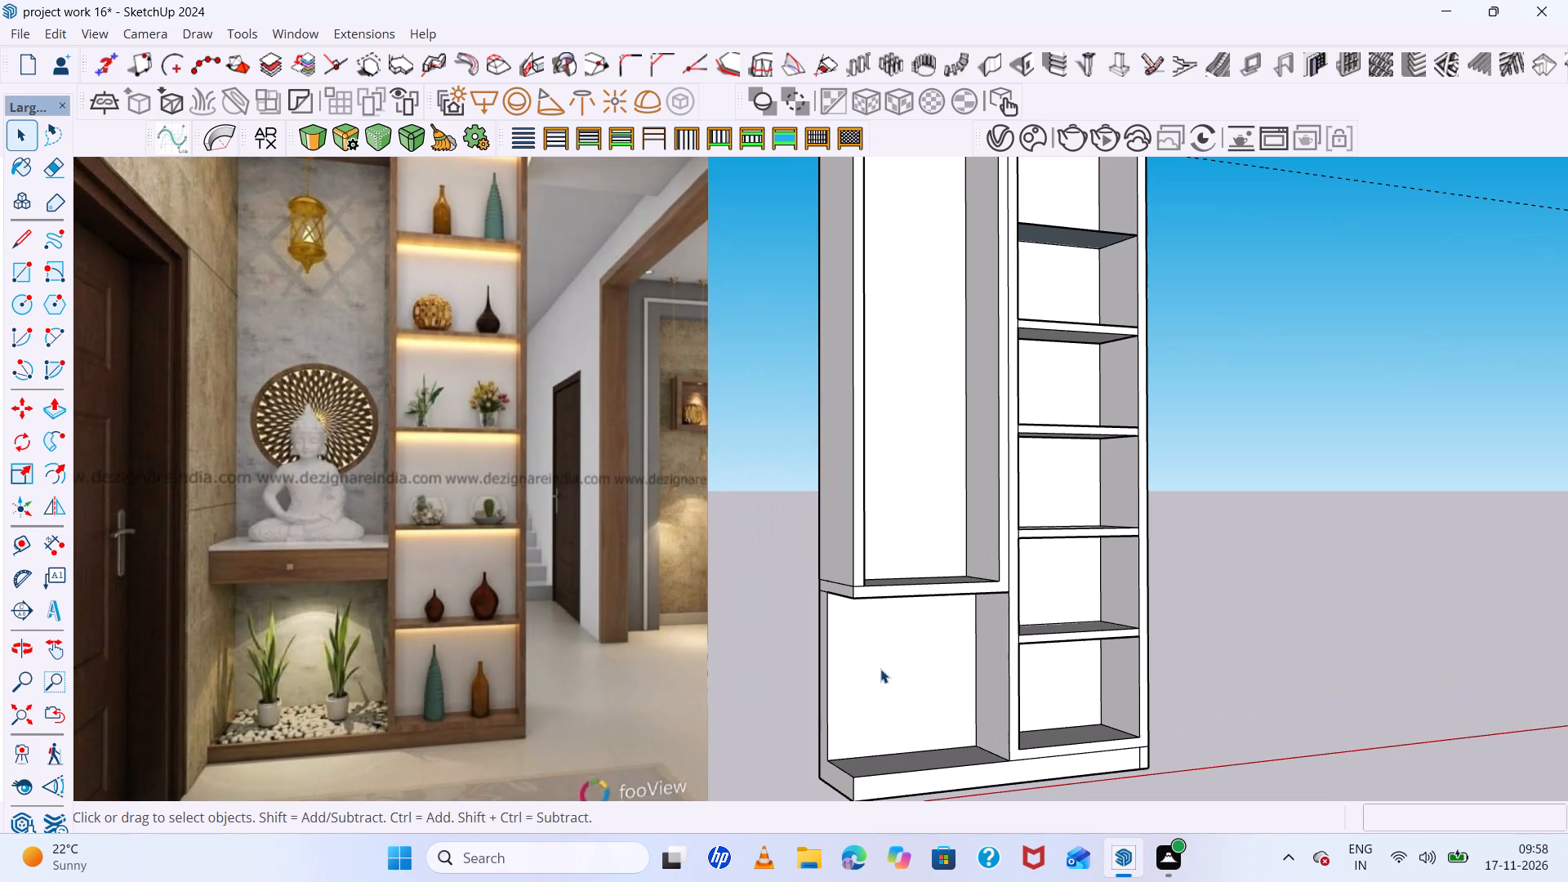
scroll(880, 669, down, 5)
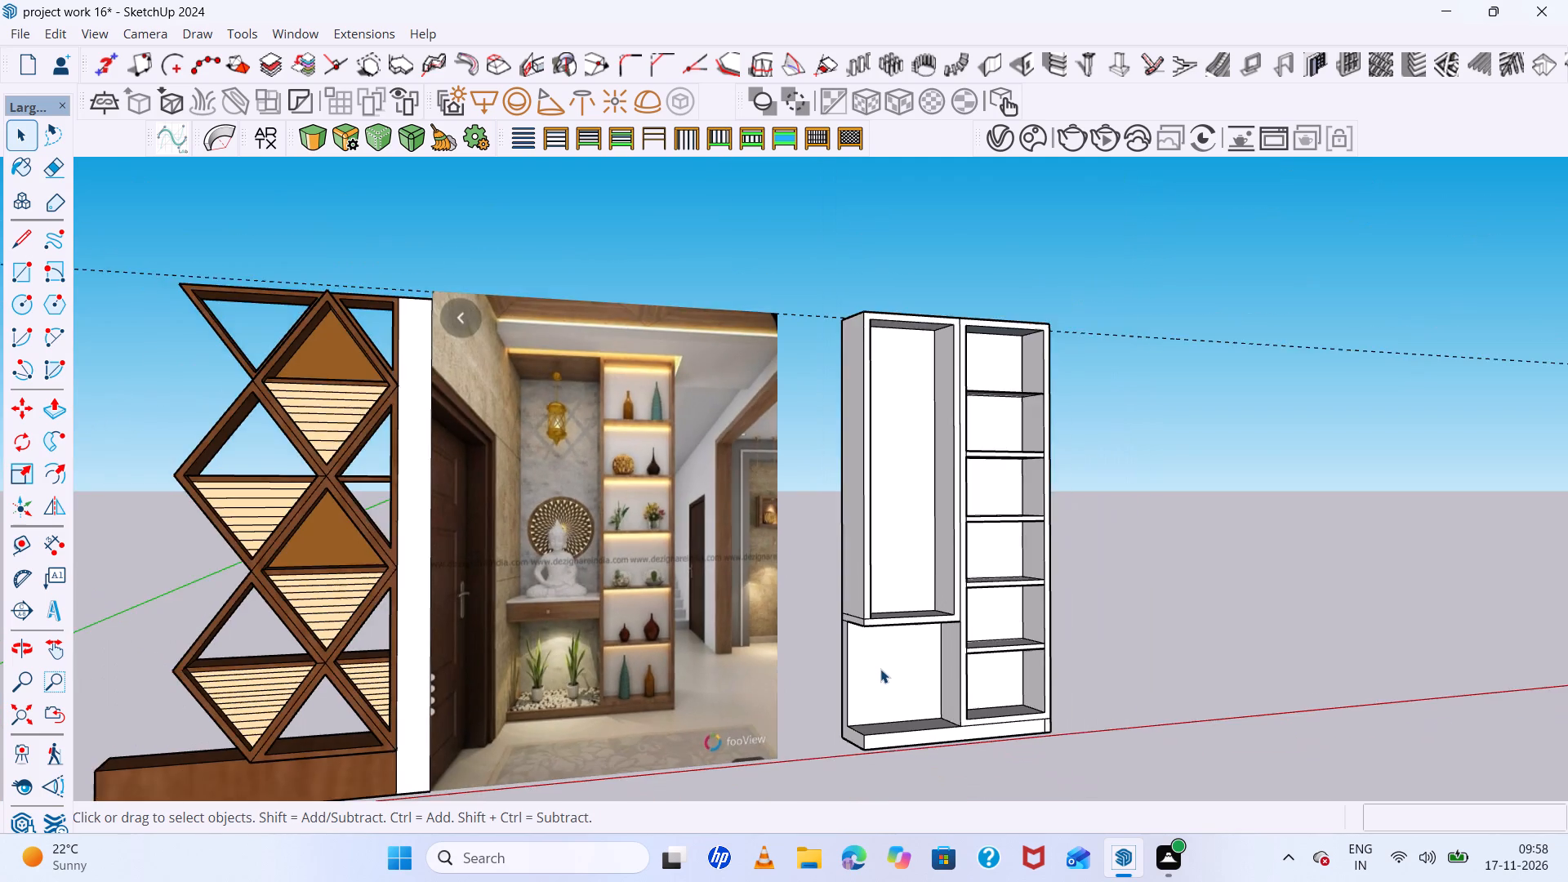
middle_drag(880, 669, 869, 727)
scroll(853, 630, up, 12)
scroll(871, 581, down, 2)
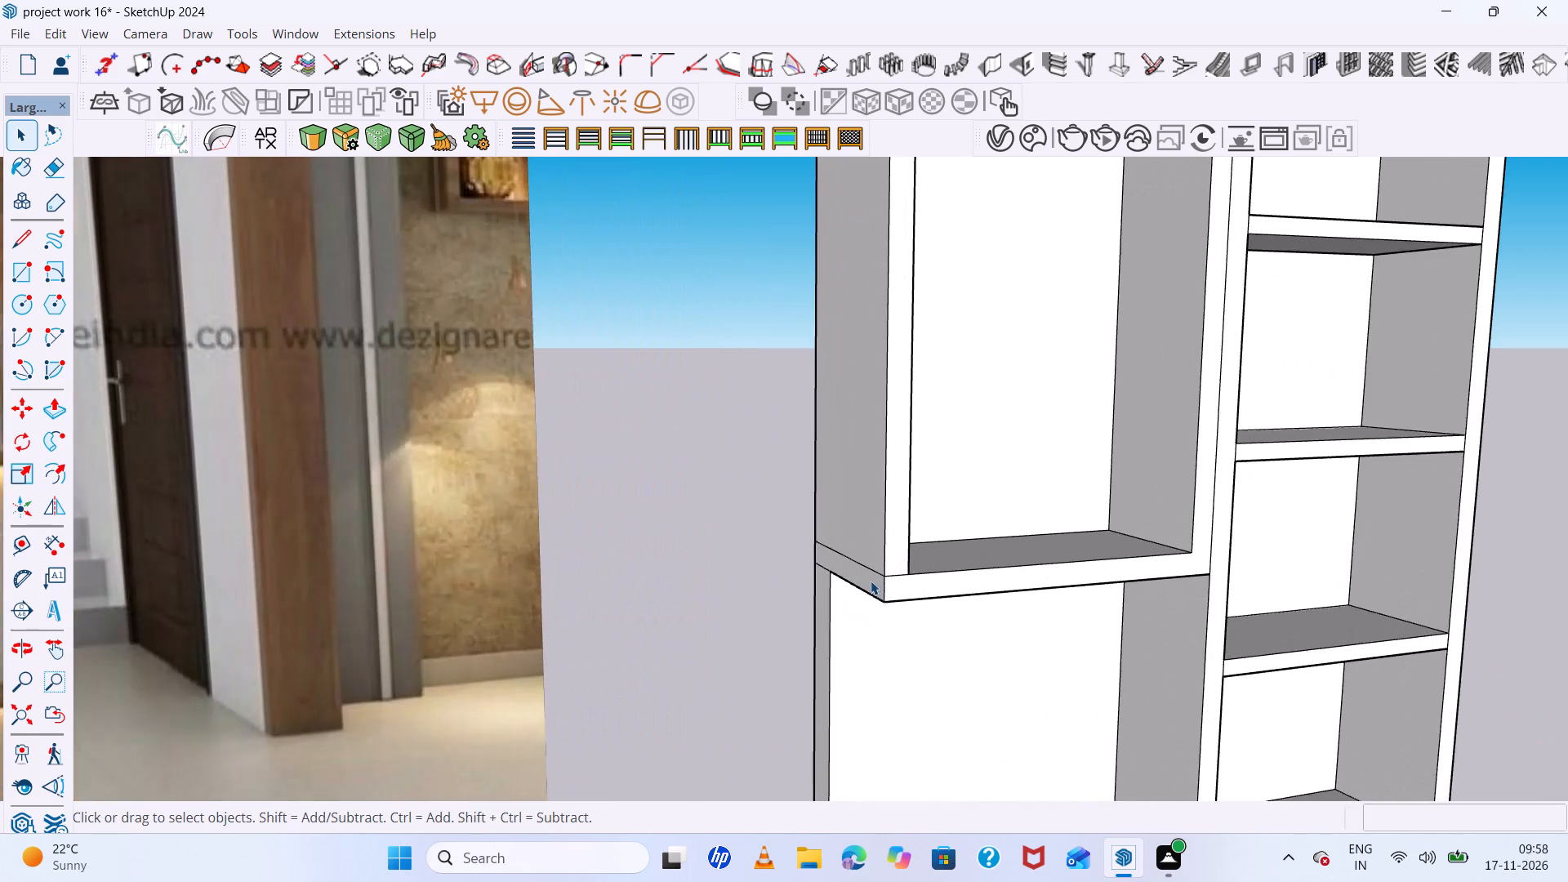
scroll(871, 581, down, 10)
middle_drag(871, 581, 863, 581)
scroll(929, 580, up, 4)
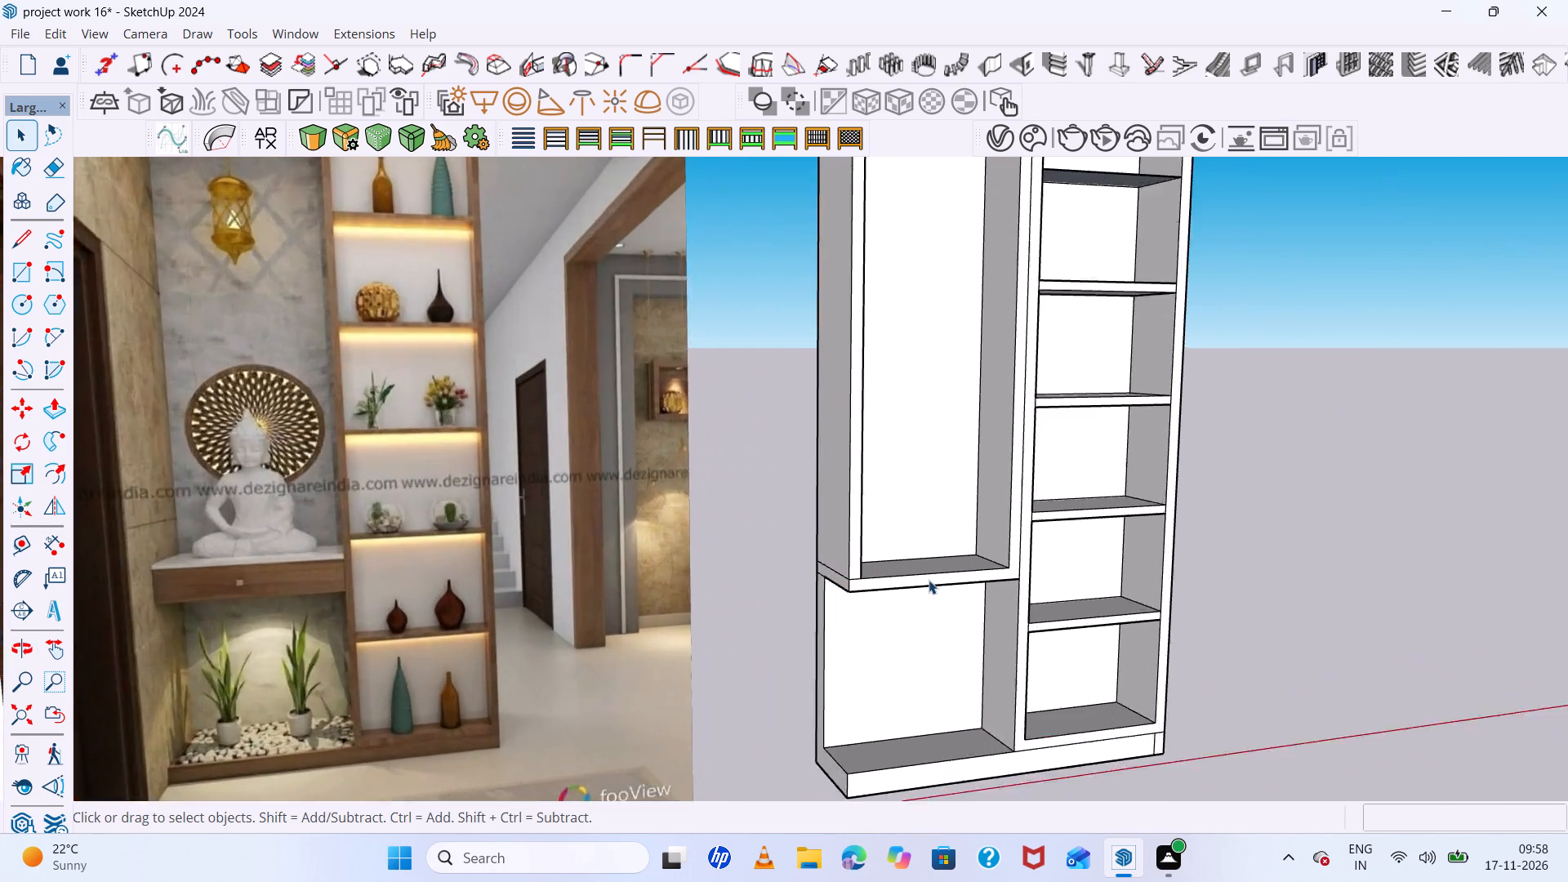
scroll(929, 580, up, 2)
scroll(929, 580, down, 5)
middle_drag(929, 580, 872, 630)
scroll(910, 583, up, 4)
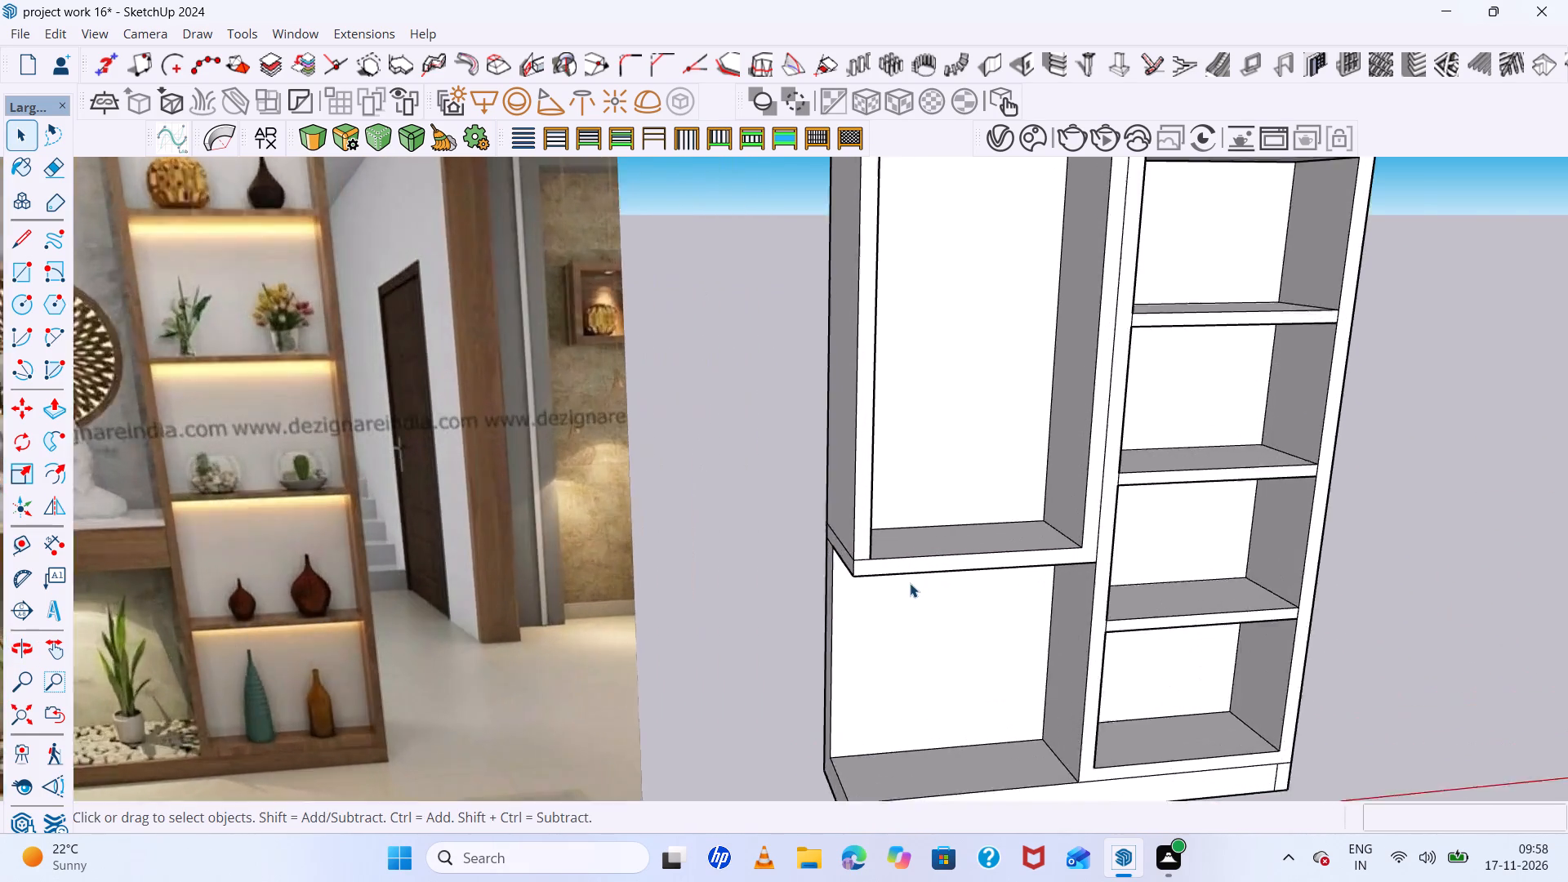
scroll(910, 583, up, 2)
scroll(908, 581, down, 12)
Draw a line about 1 inch from the niche's top outer corner to the front edge, continuing it 4 inches across the adjoining side panel.
scroll(885, 352, up, 10)
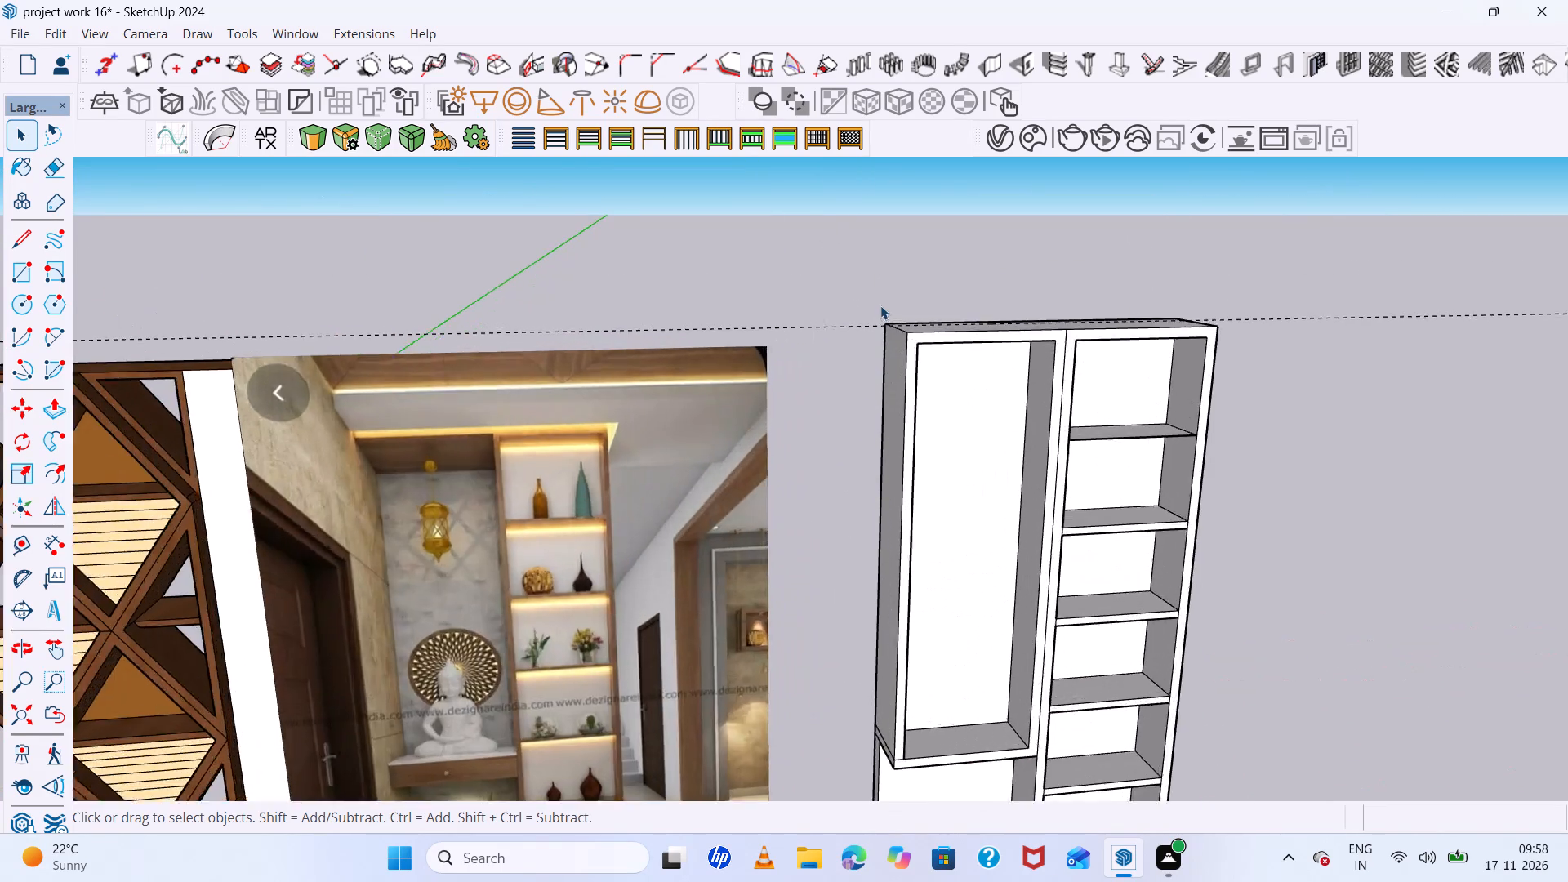
scroll(880, 305, up, 2)
key(l)
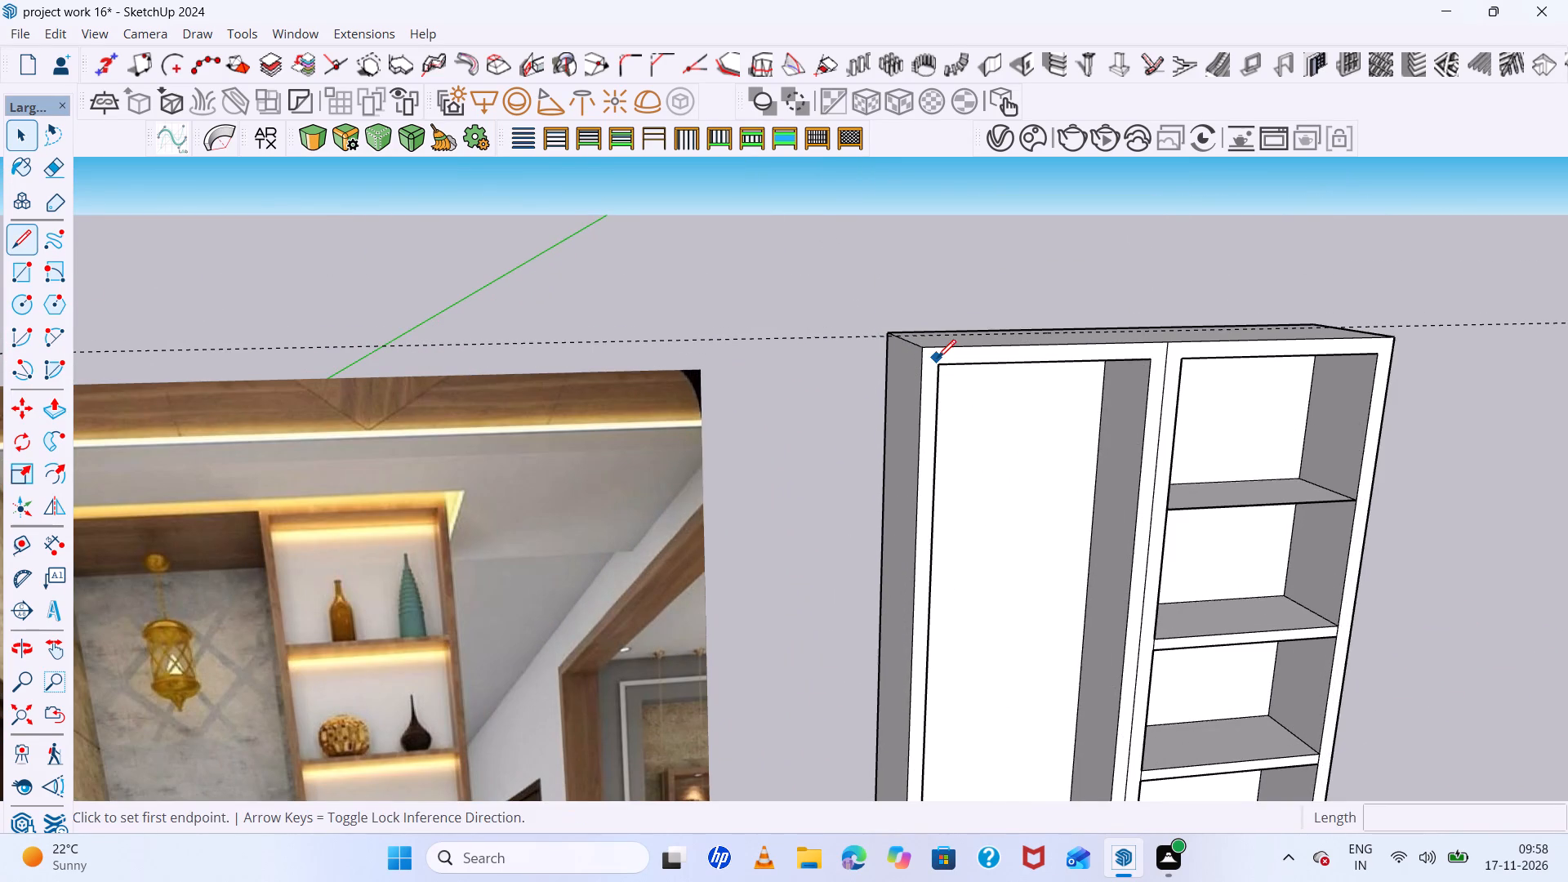
scroll(938, 358, up, 5)
click(941, 365)
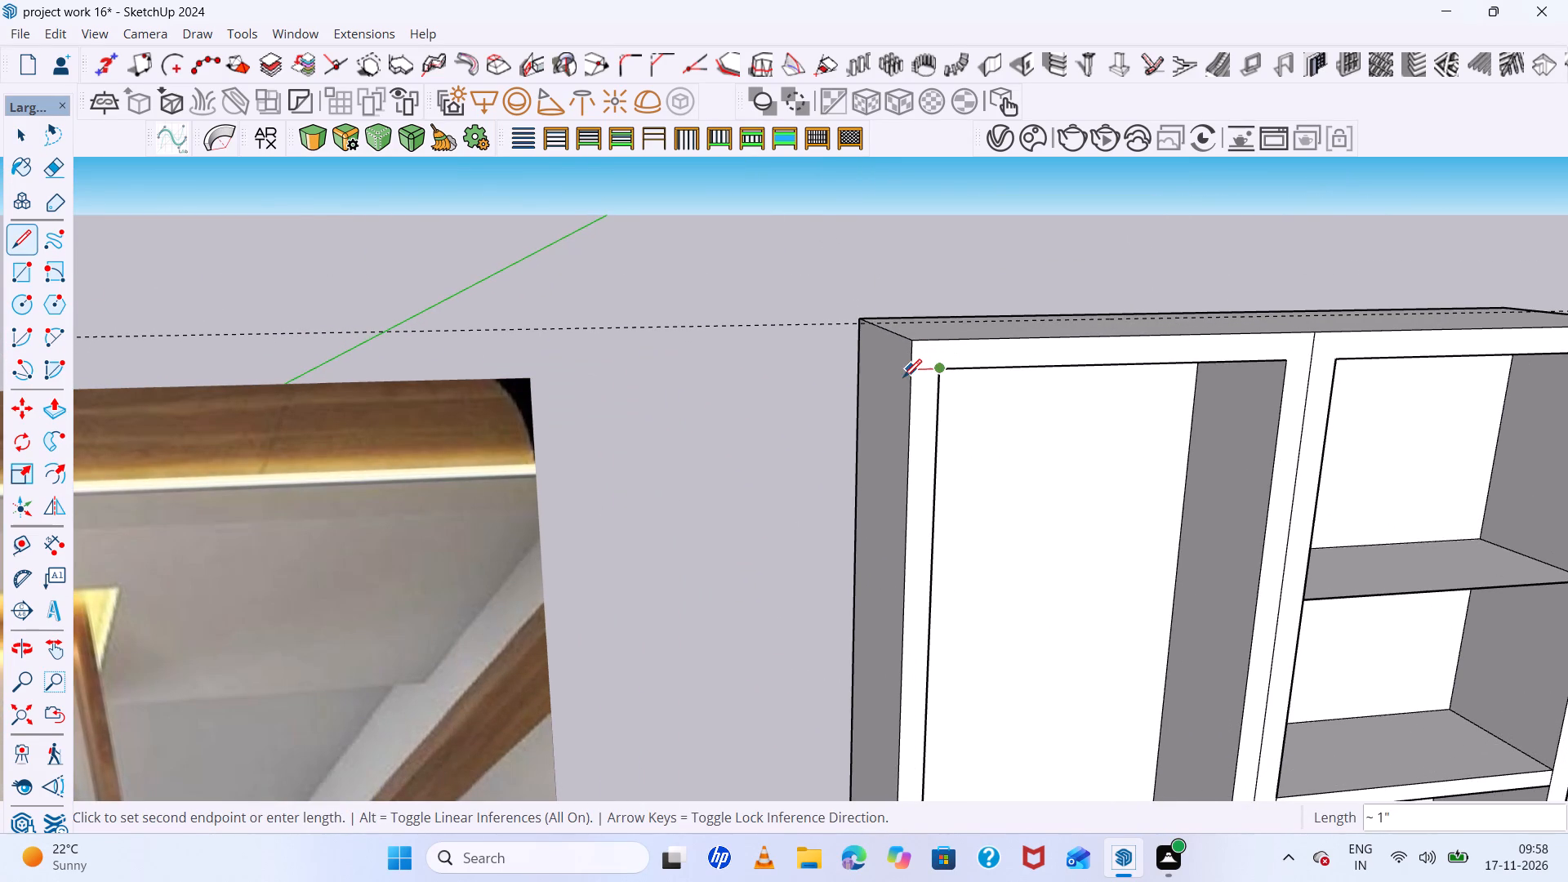
click(903, 377)
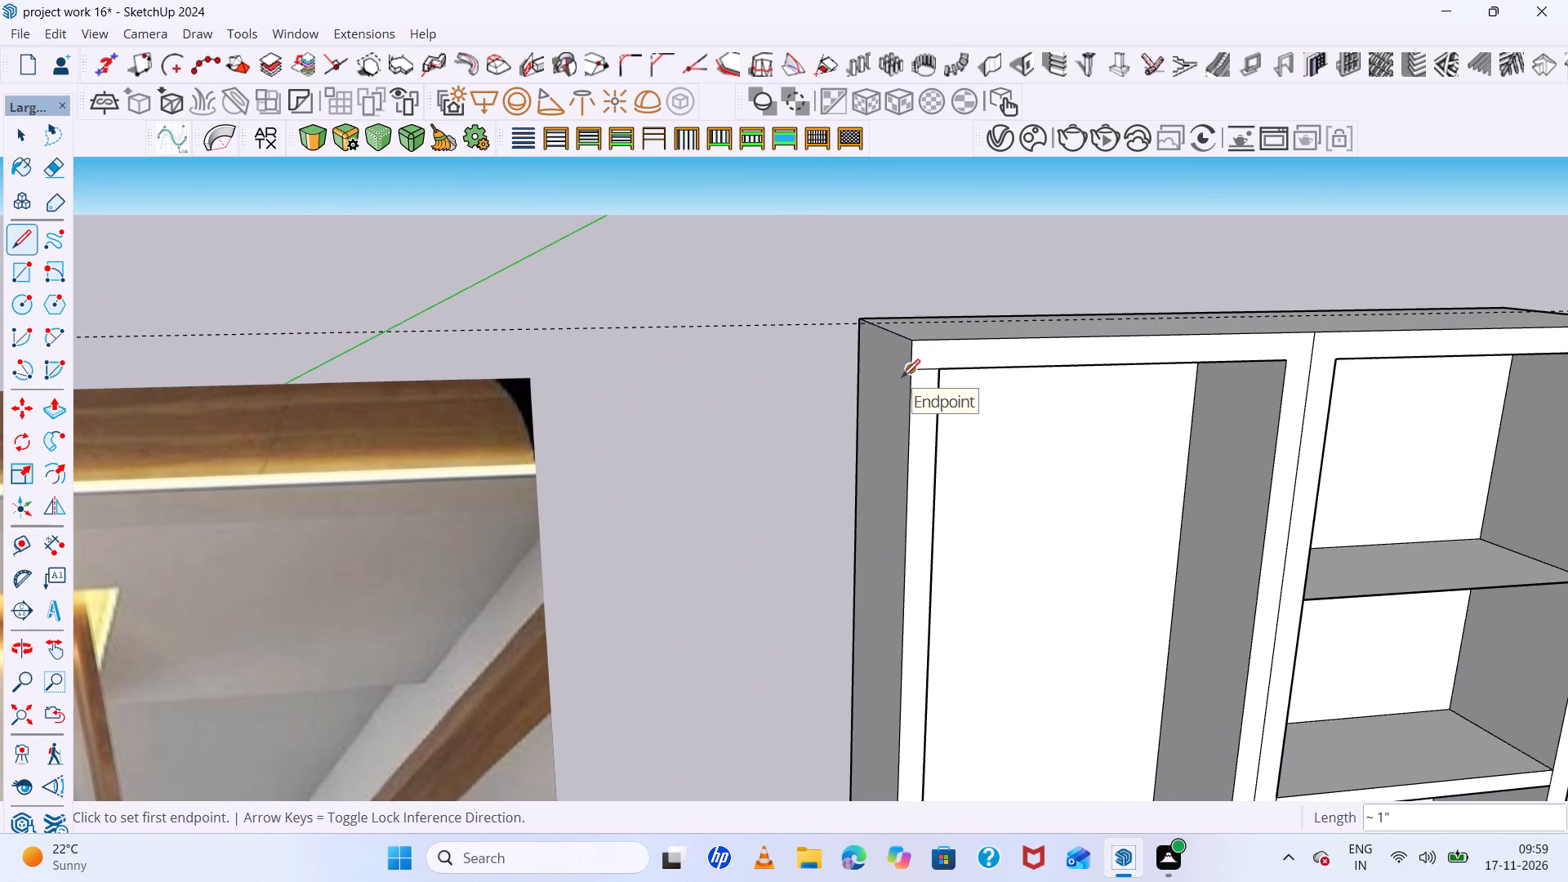
scroll(897, 367, up, 5)
middle_drag(897, 366, 1116, 408)
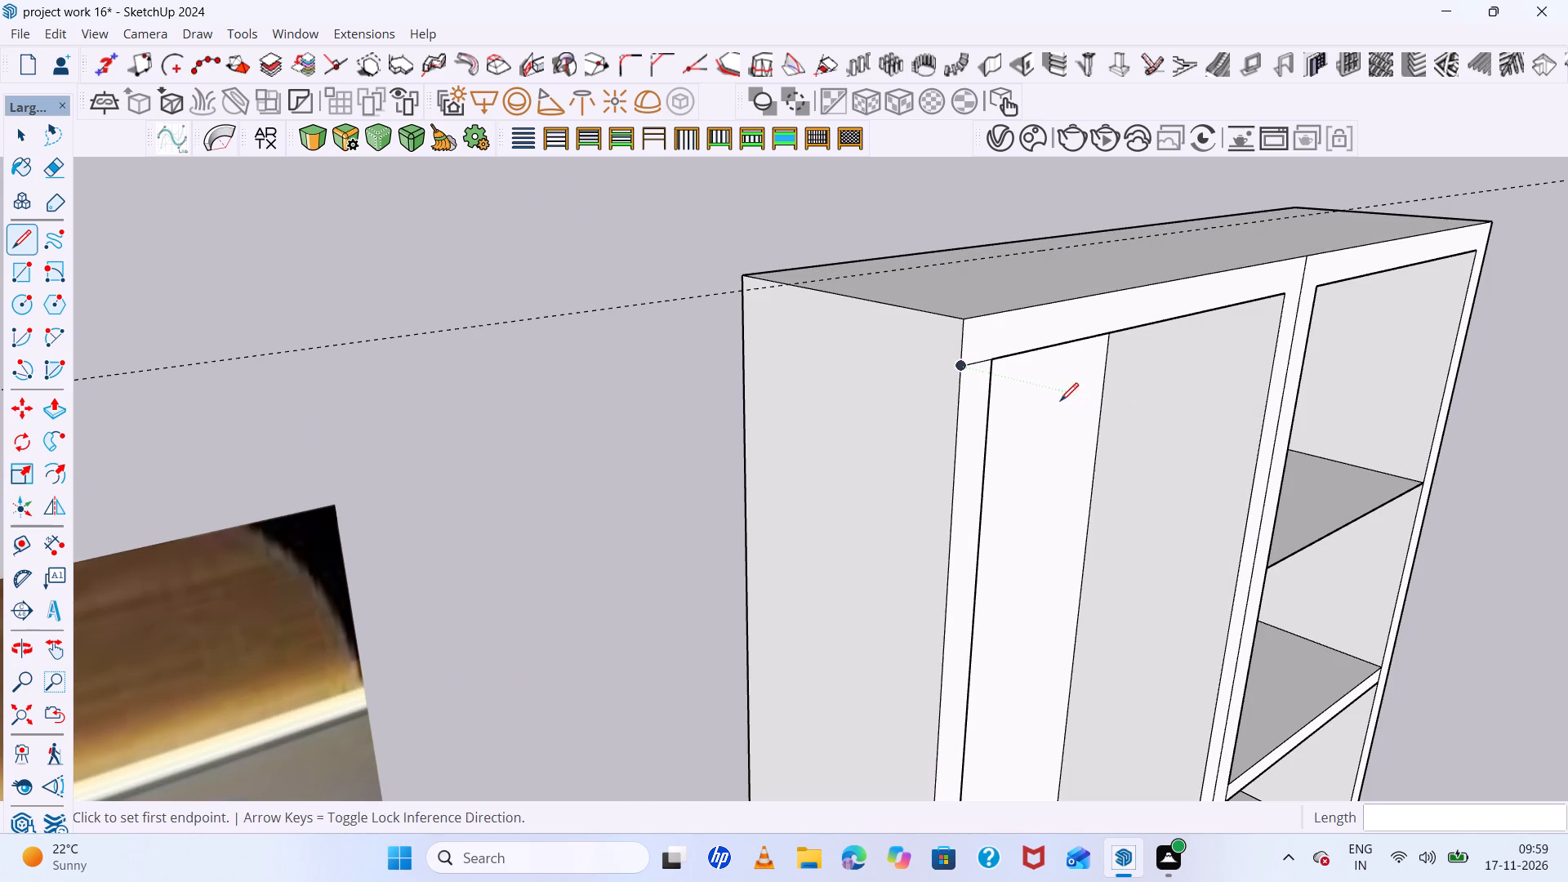
click(960, 367)
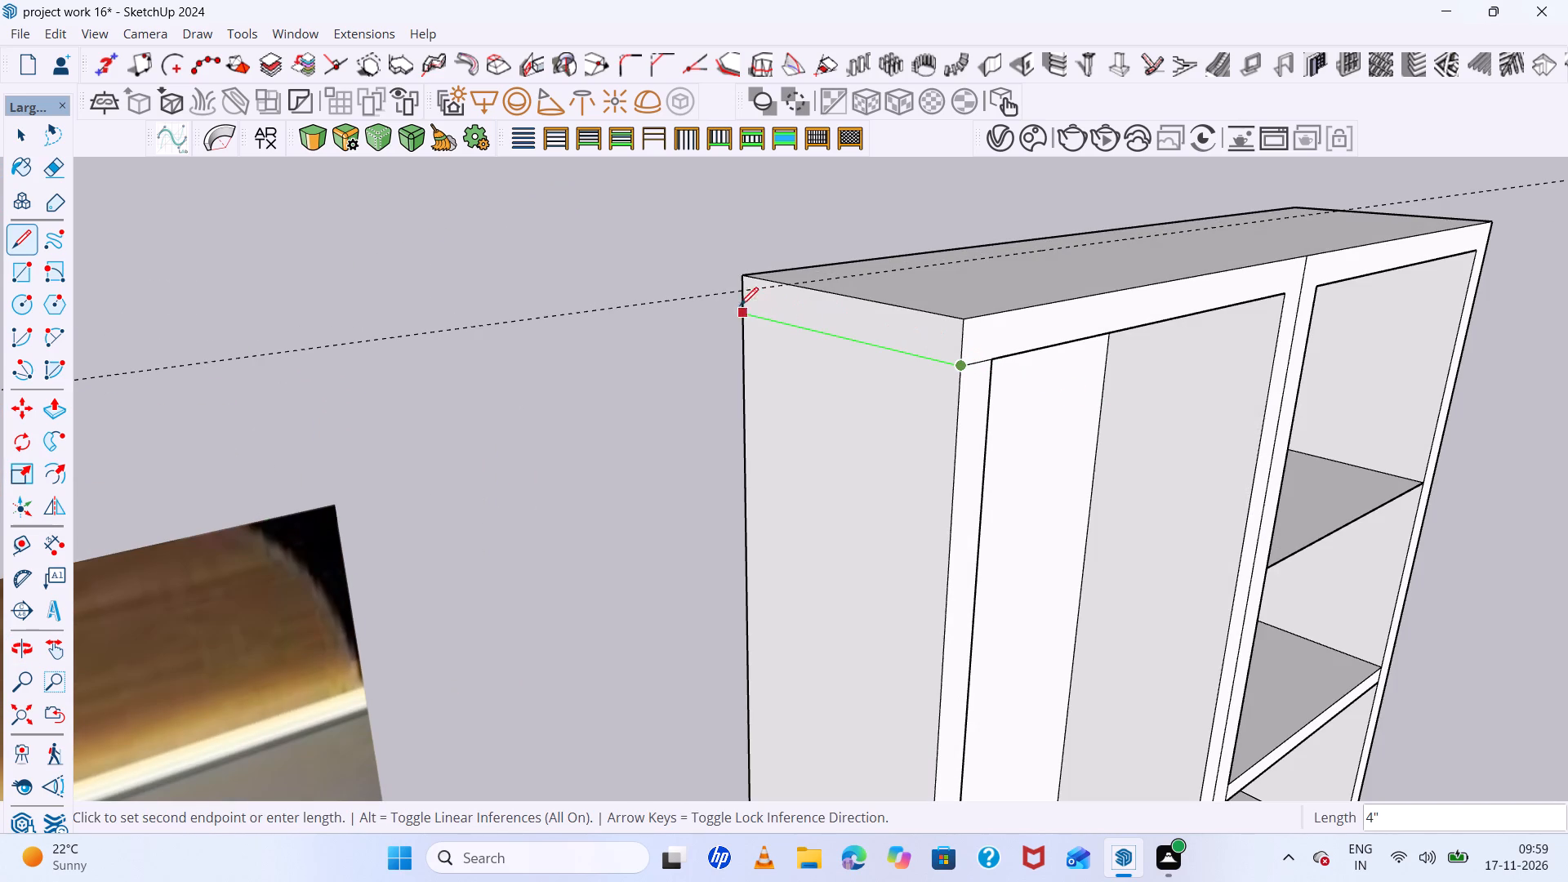
click(743, 309)
Continue the top board's line 1' 4" across the cabinet's back face, from the side panel line to the opposite edge.
scroll(711, 312, down, 5)
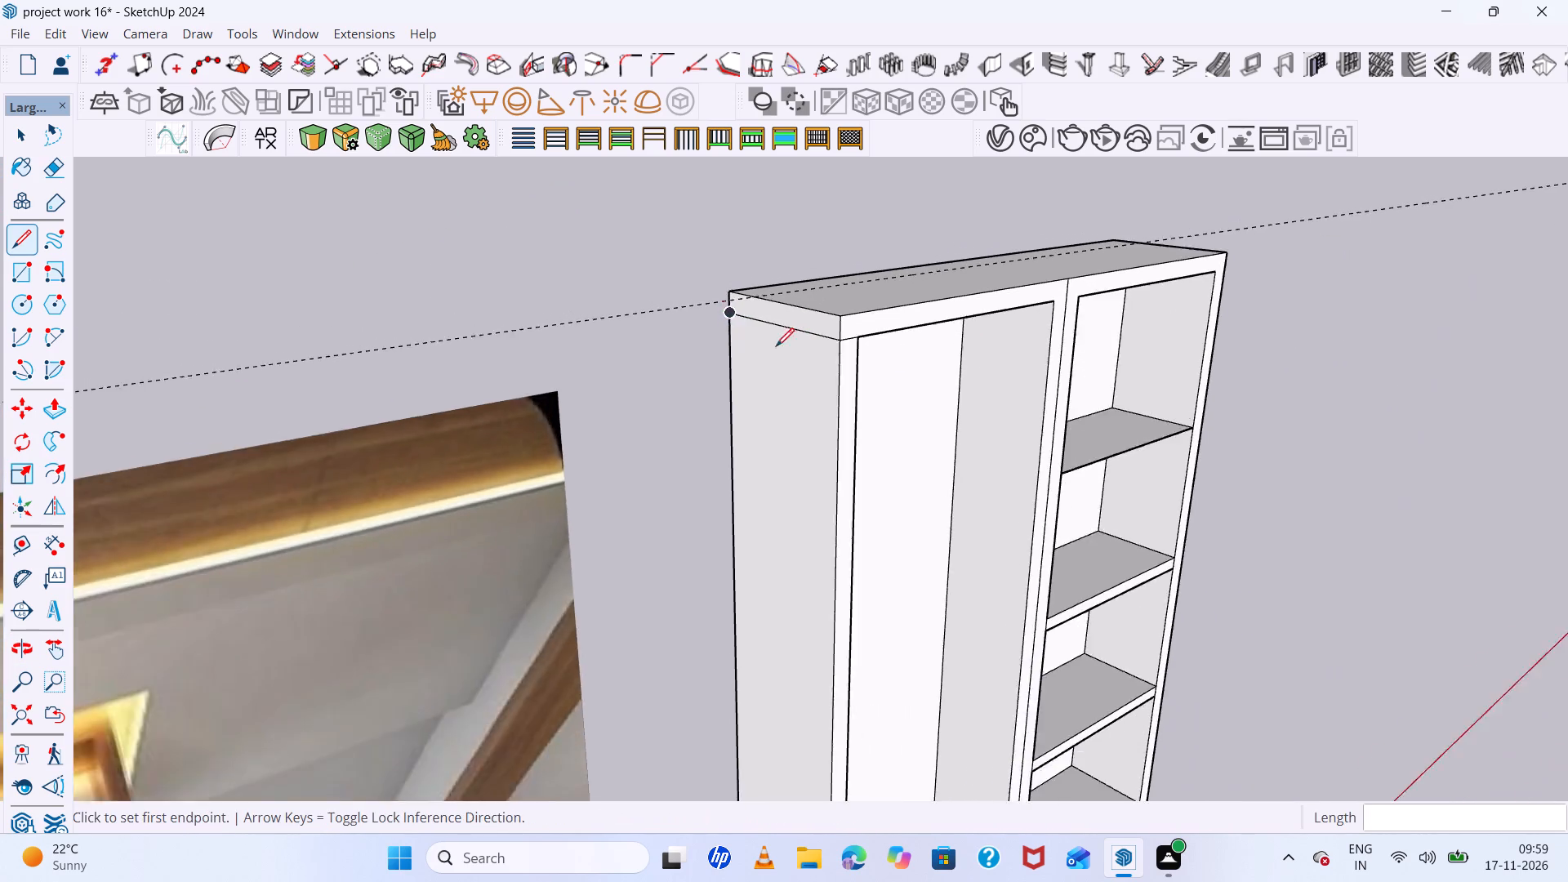
middle_drag(791, 351, 607, 342)
scroll(648, 316, up, 5)
scroll(665, 315, down, 4)
middle_drag(693, 320, 912, 323)
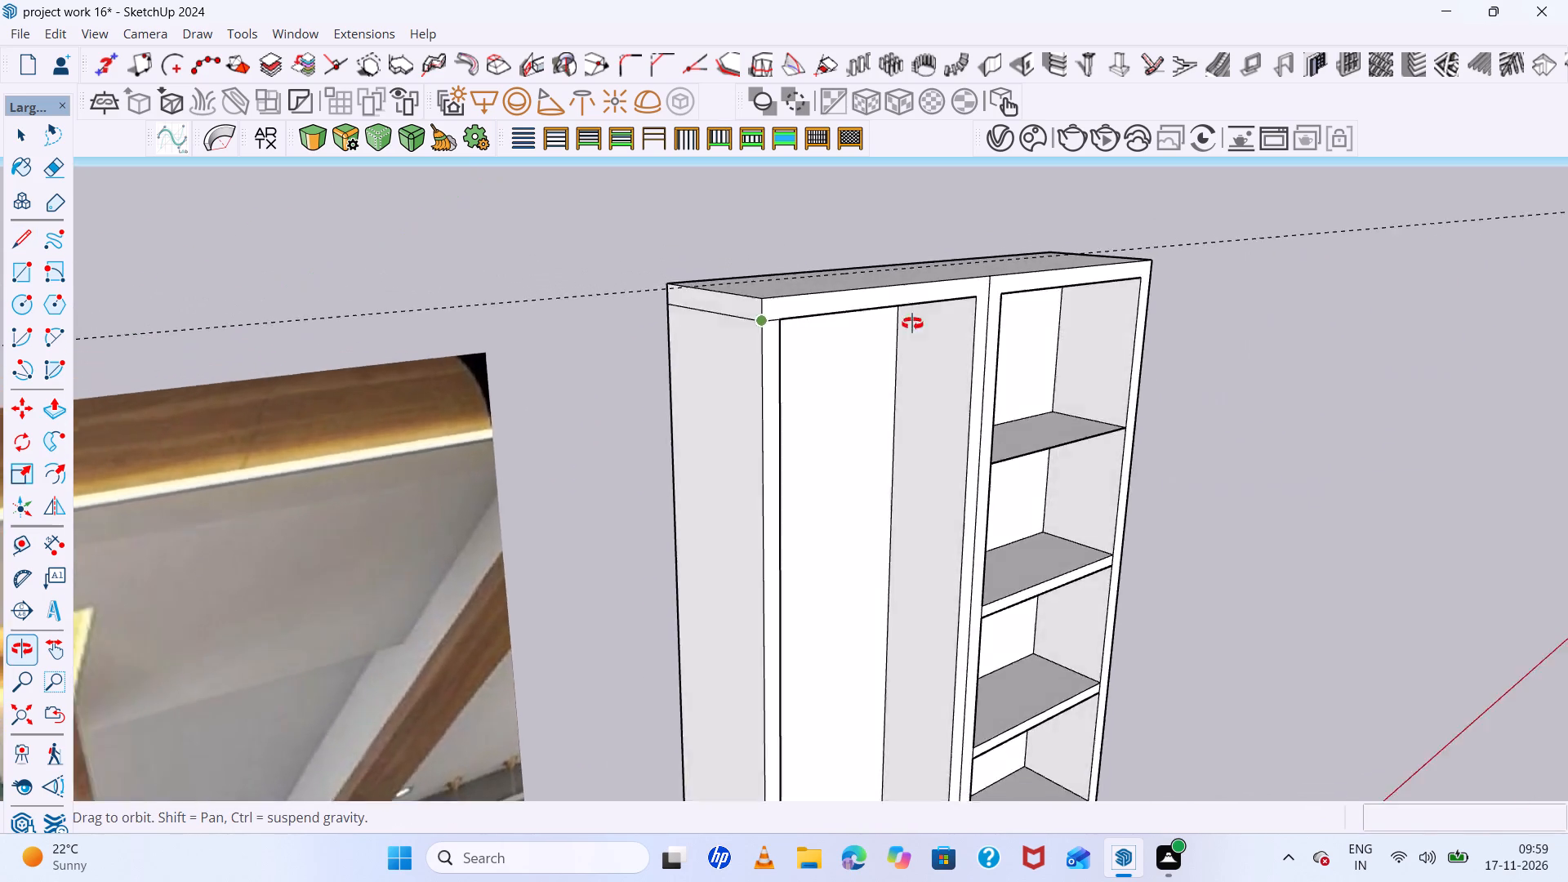
middle_drag(912, 323, 1250, 327)
middle_drag(893, 330, 1321, 320)
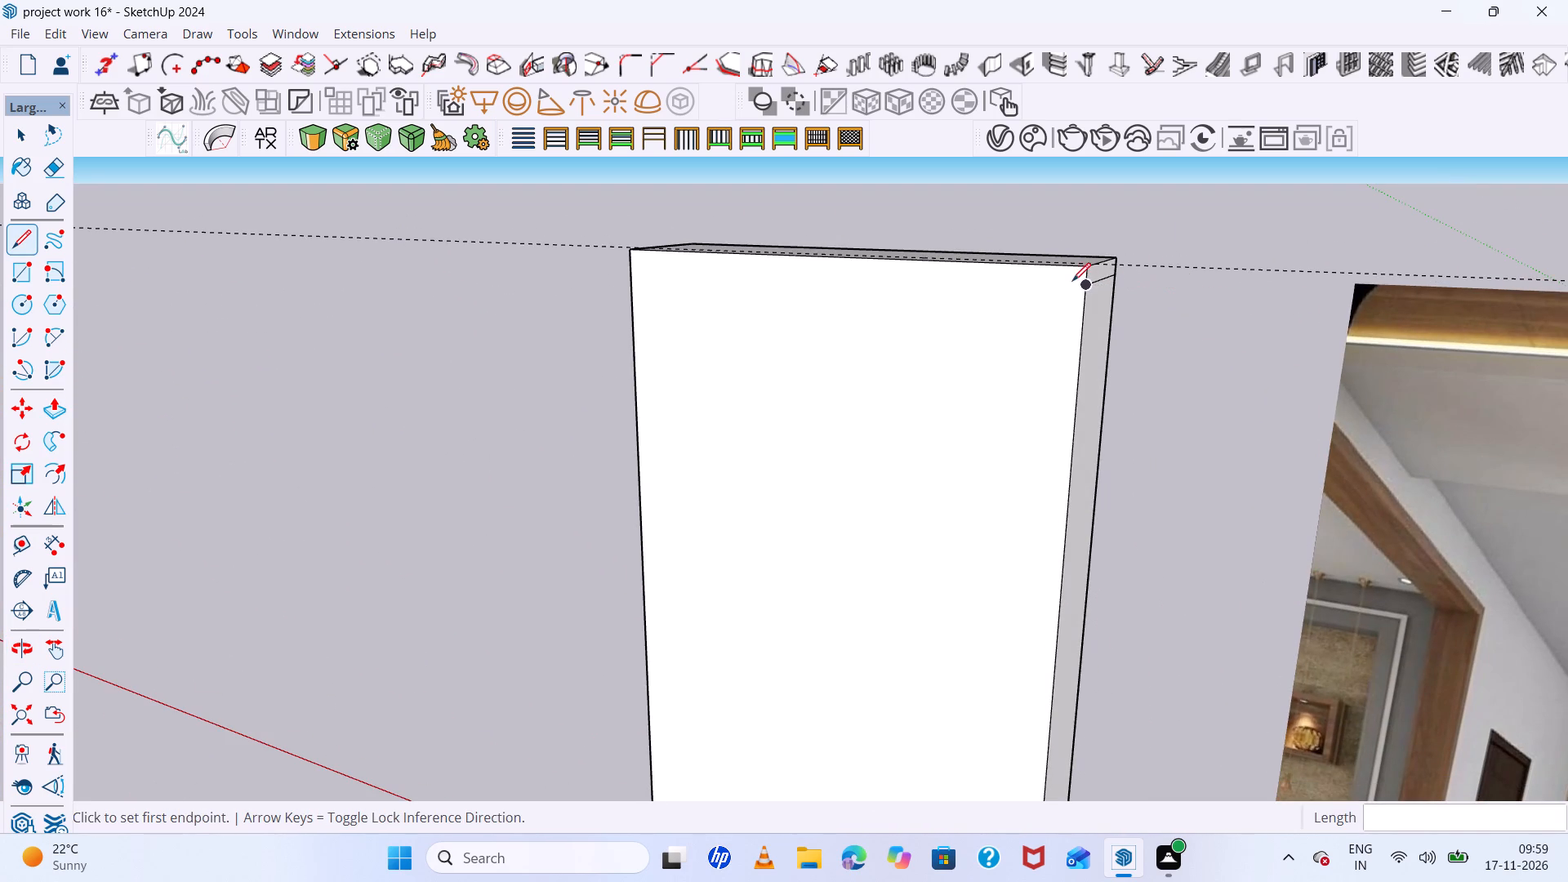
click(1083, 285)
click(629, 269)
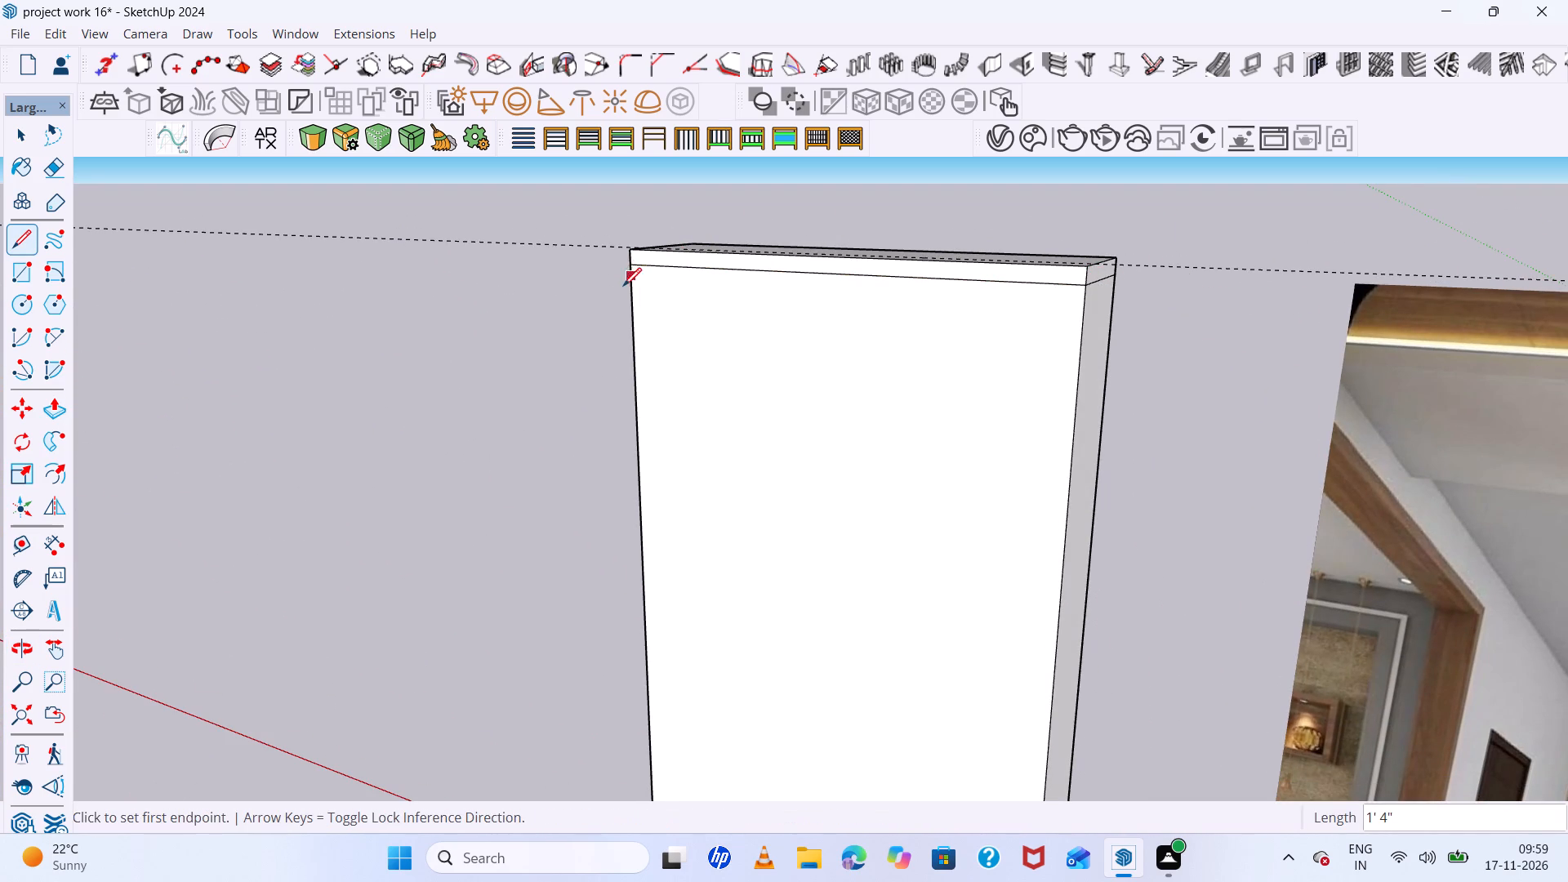
Continue the top board's line from the back face across the outer side panel beside the shelf column to its front edge.
scroll(622, 287, down, 3)
middle_drag(622, 287, 1402, 361)
scroll(803, 315, up, 5)
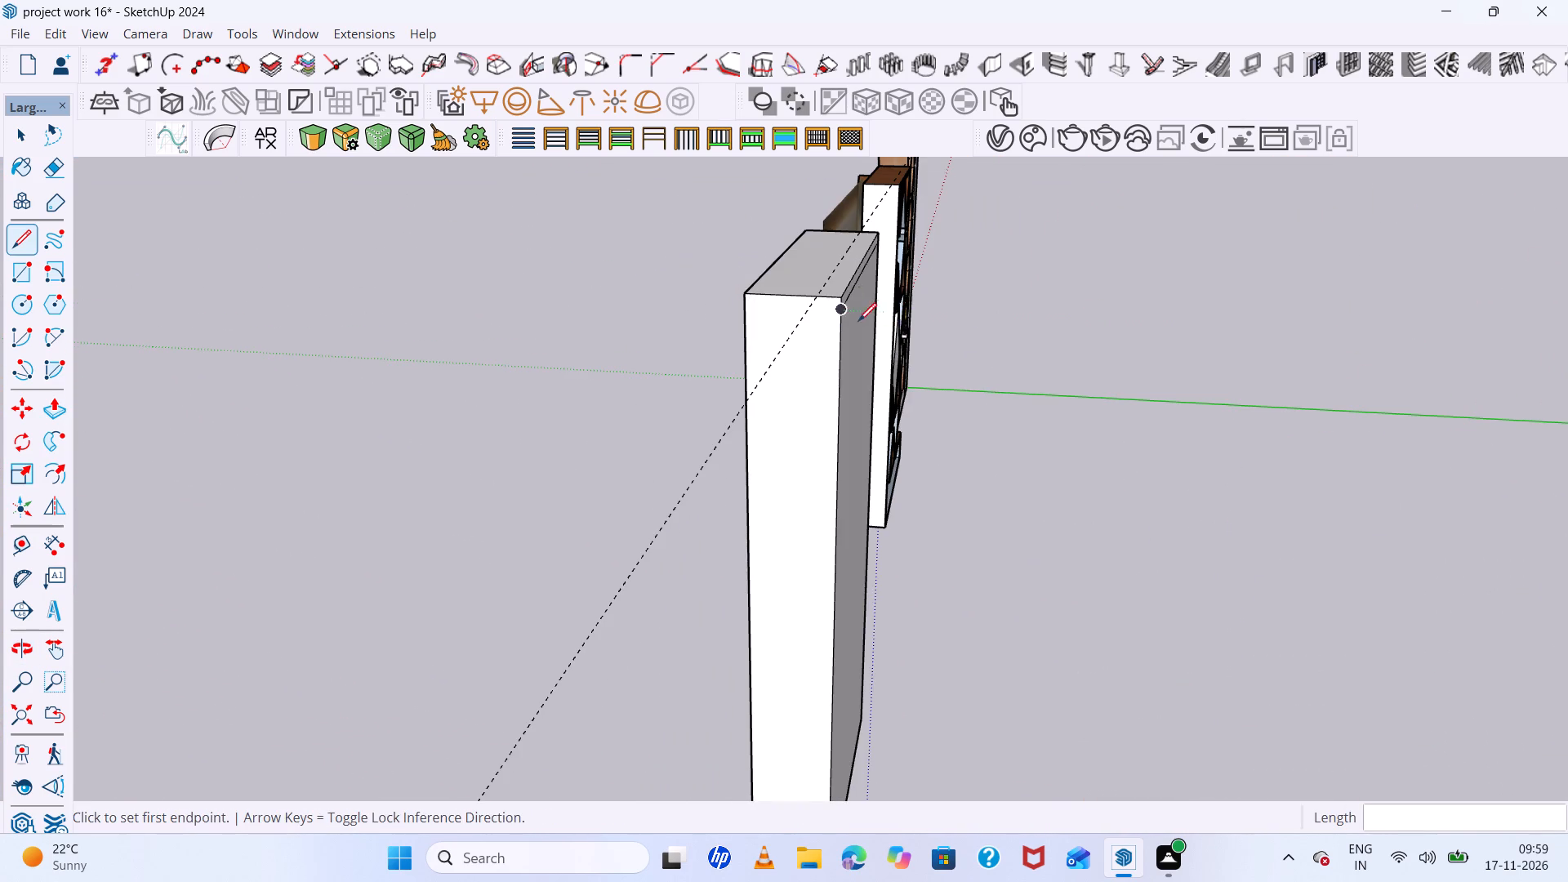
scroll(845, 321, up, 9)
click(889, 310)
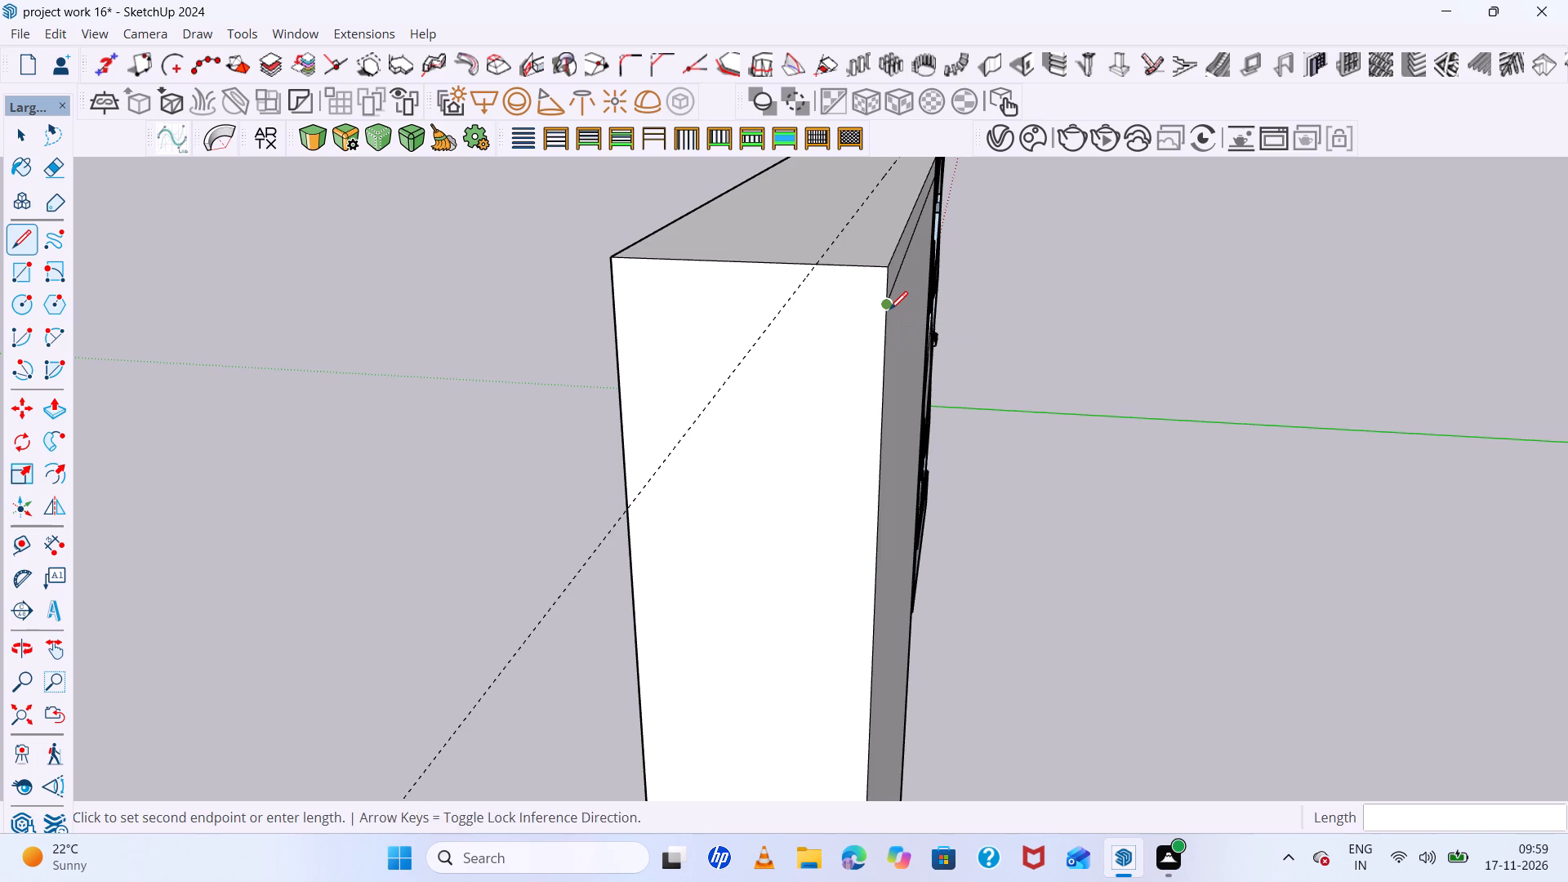
click(617, 301)
scroll(614, 300, down, 8)
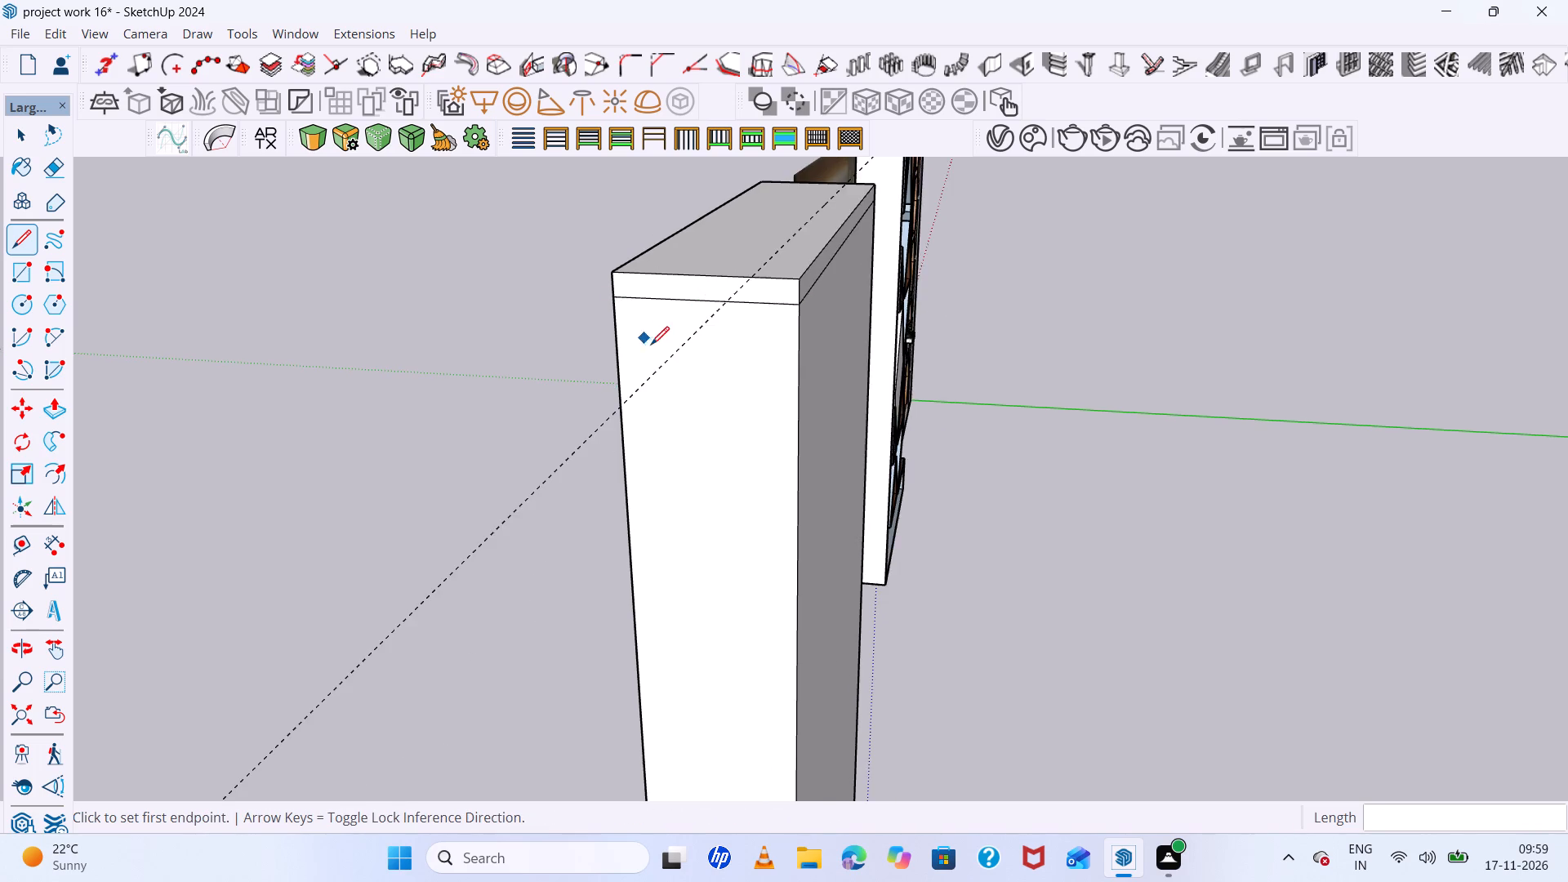
Push/Pull the inner face of the niche's outer side panel about 1" to its outer edge, opening the niche's side.
scroll(651, 345, down, 12)
middle_drag(847, 465, 546, 446)
middle_drag(629, 419, 419, 445)
scroll(158, 305, down, 6)
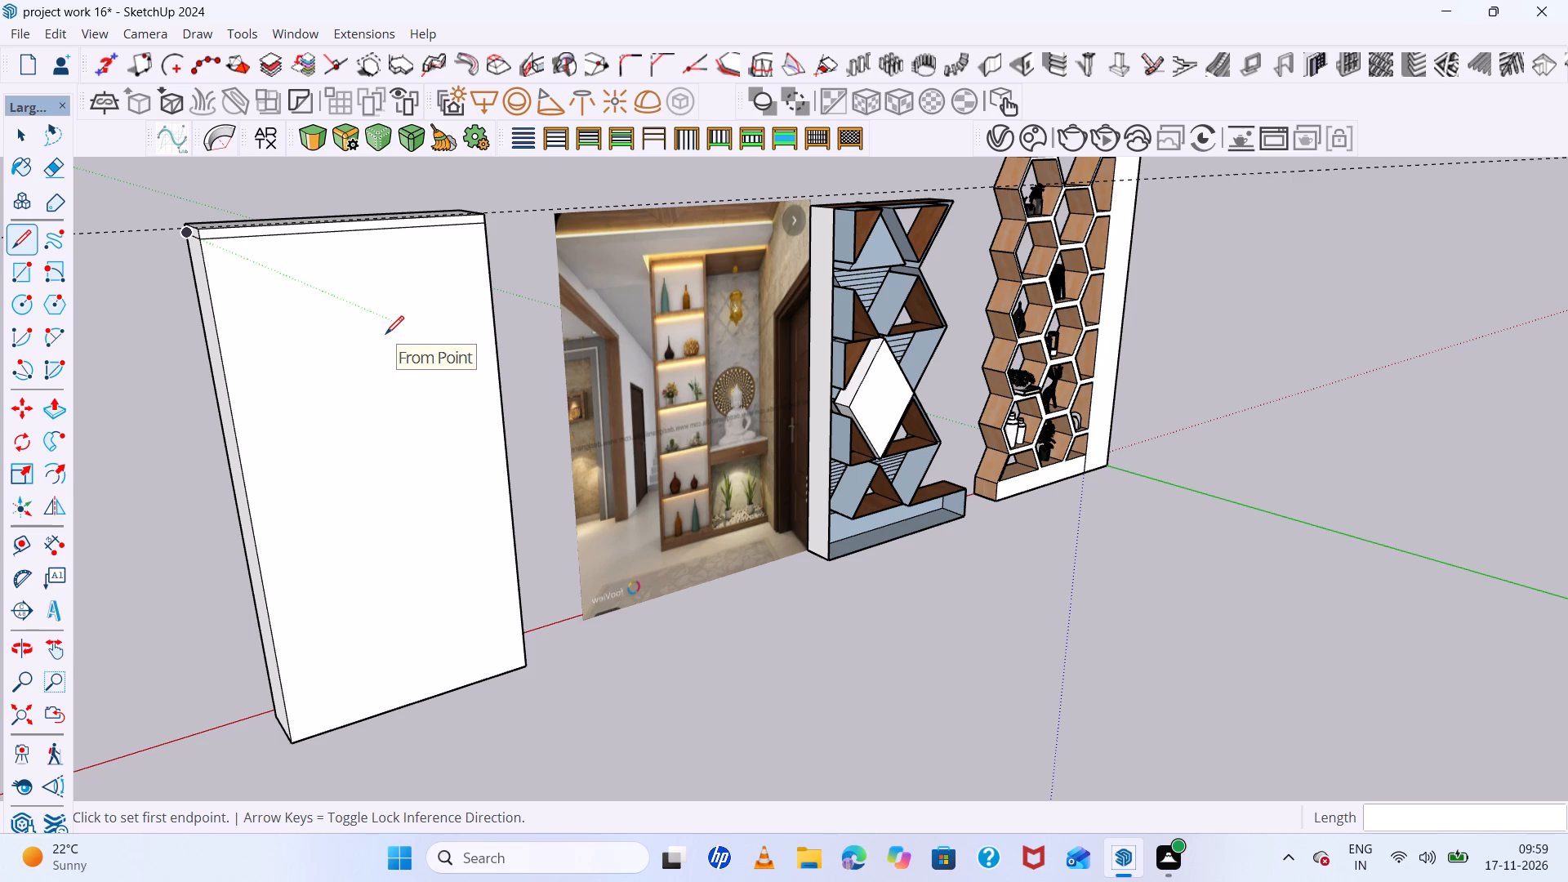
scroll(385, 334, down, 4)
middle_drag(385, 334, 84, 362)
scroll(466, 225, up, 10)
middle_drag(522, 292, 15, 307)
middle_drag(612, 314, 145, 285)
middle_drag(669, 345, 359, 301)
scroll(358, 301, down, 6)
scroll(545, 327, down, 5)
scroll(943, 332, up, 7)
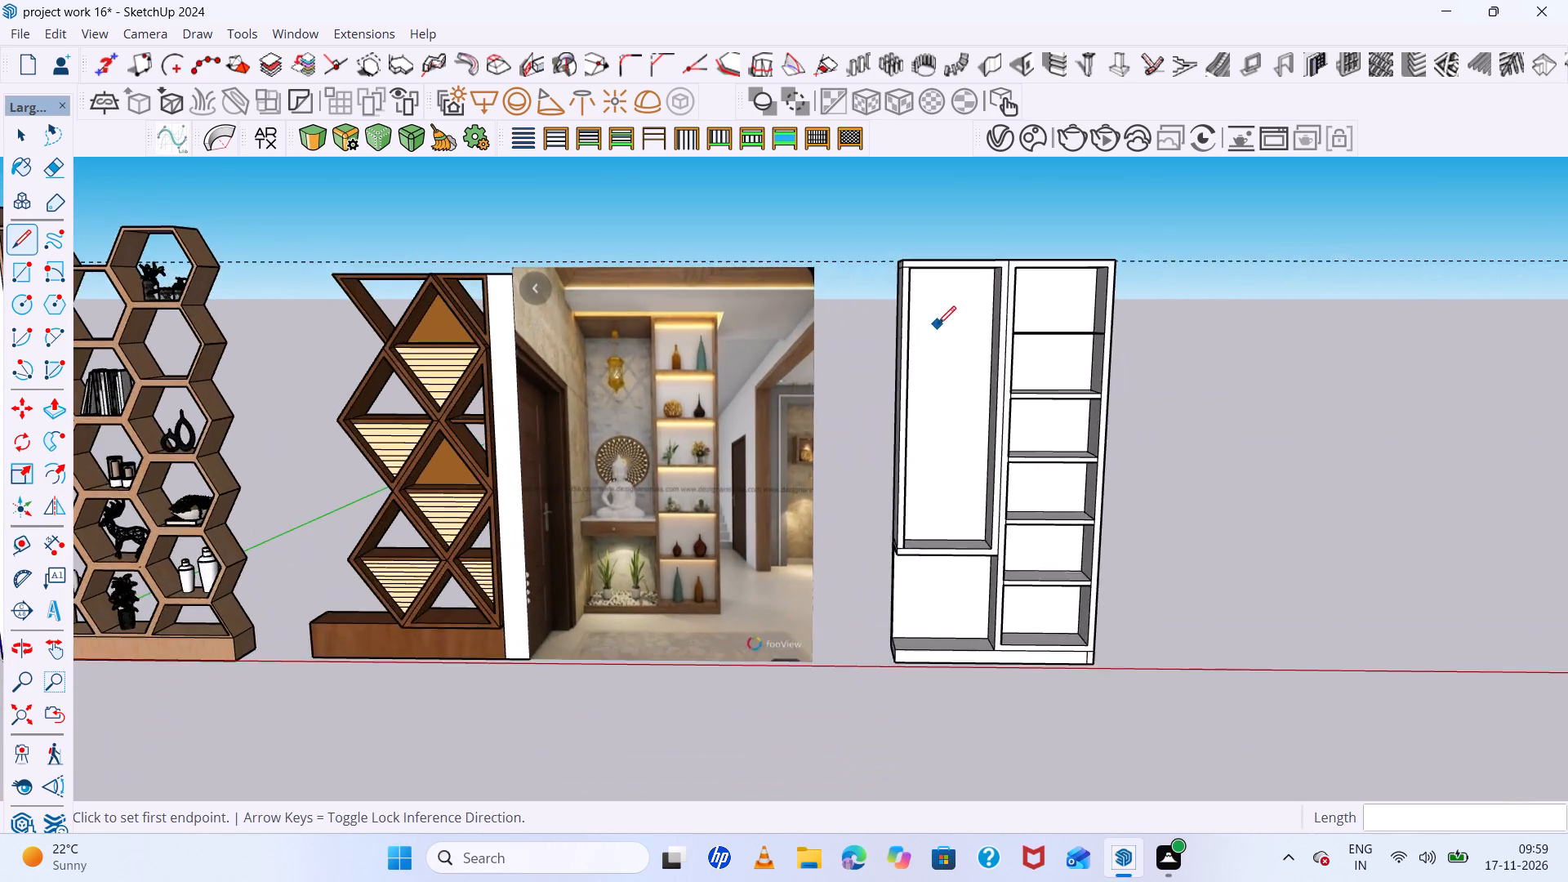
scroll(938, 324, up, 8)
middle_drag(909, 314, 735, 318)
scroll(969, 333, up, 3)
key(space)
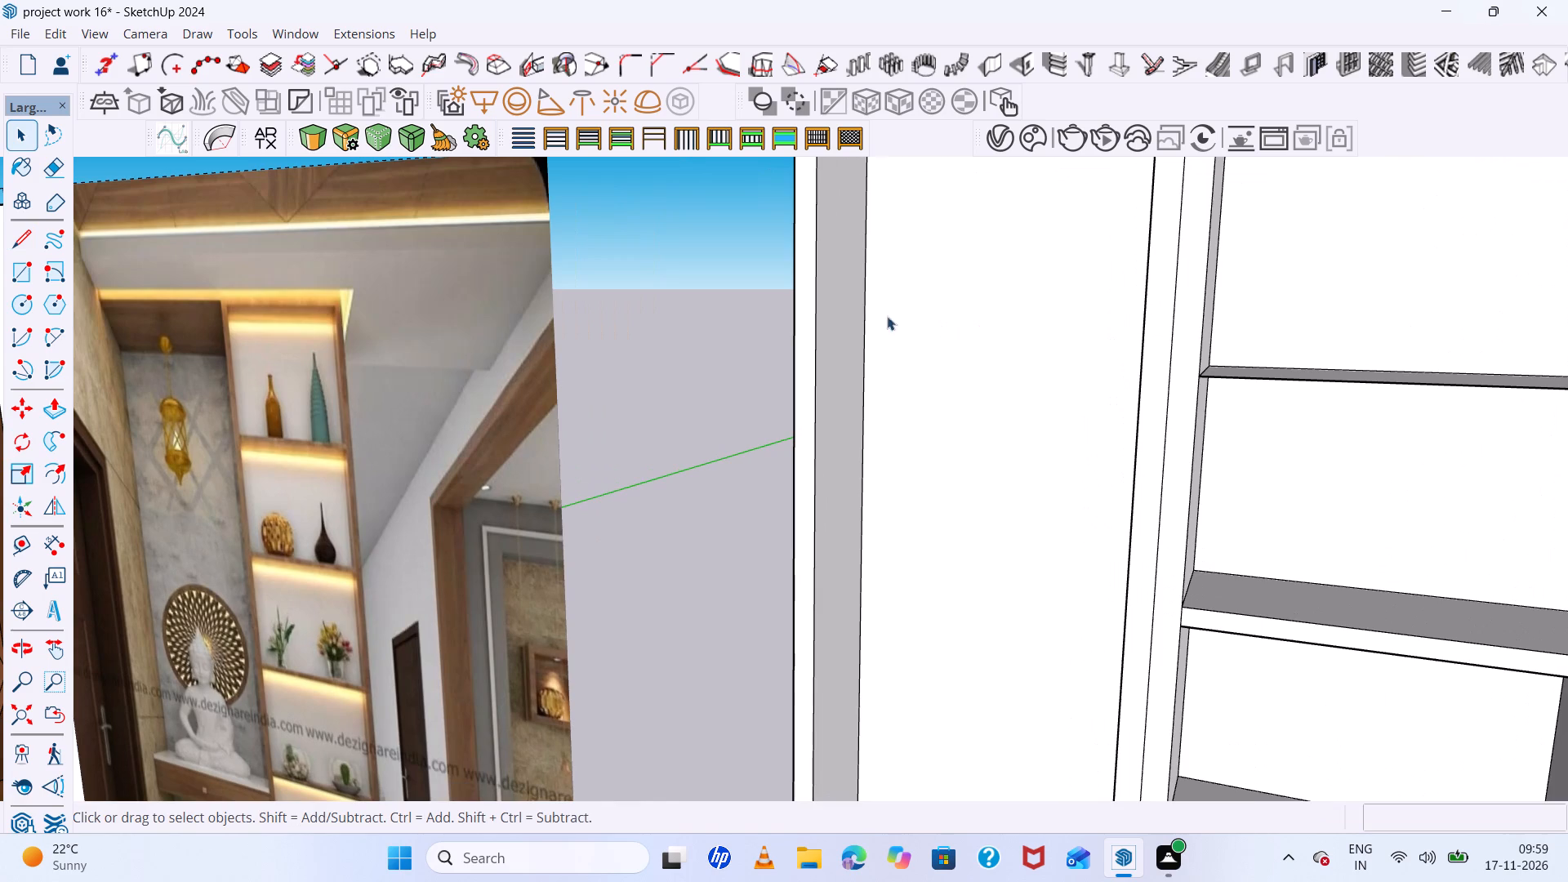
click(844, 314)
key(p)
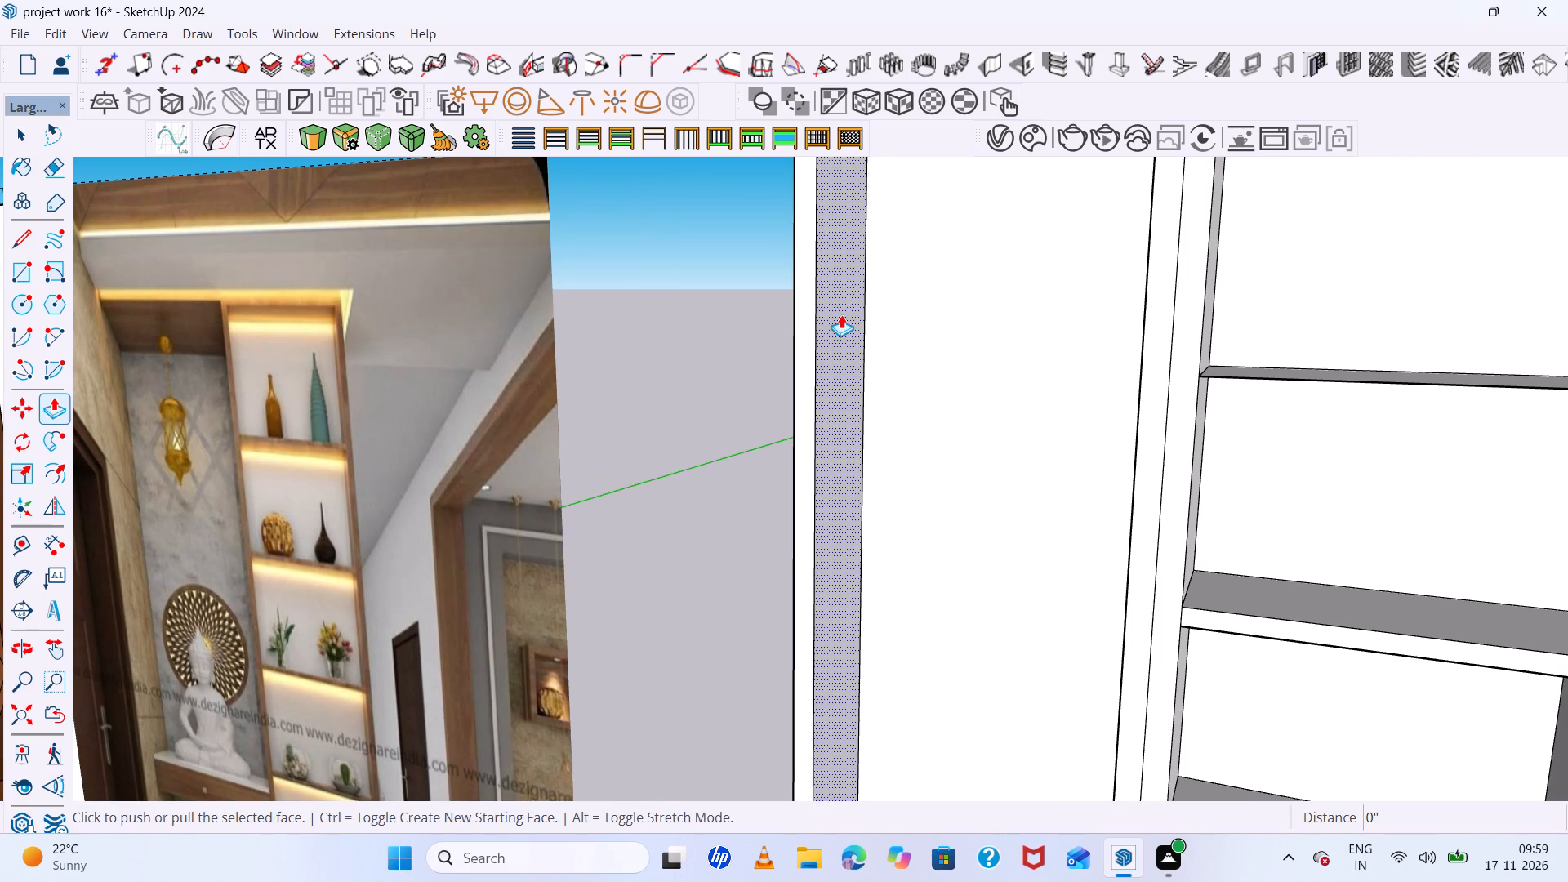
click(841, 314)
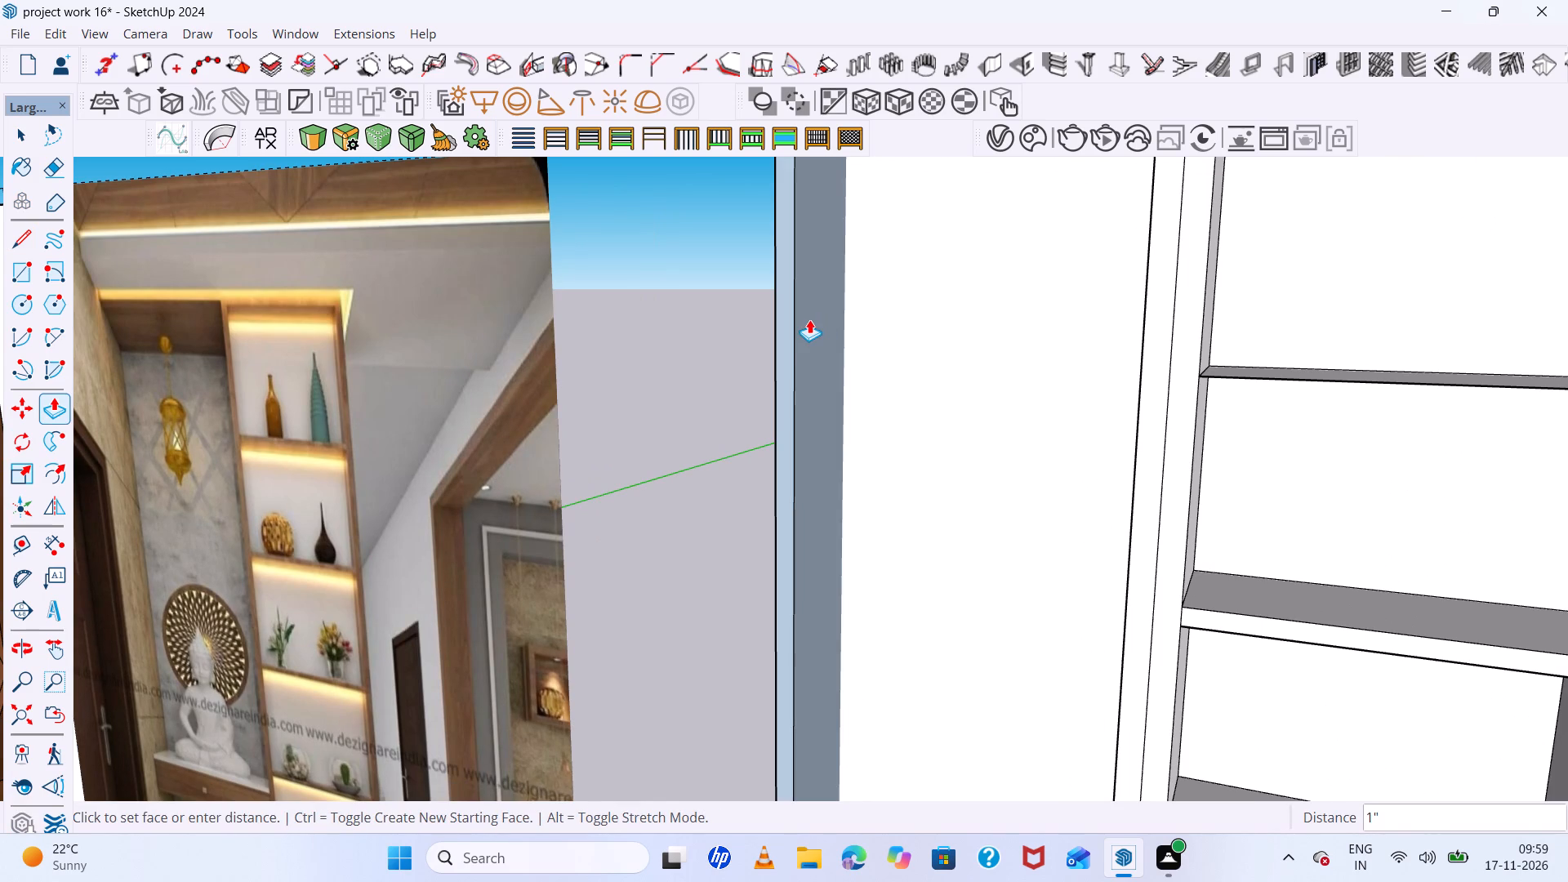
click(794, 325)
scroll(792, 325, down, 11)
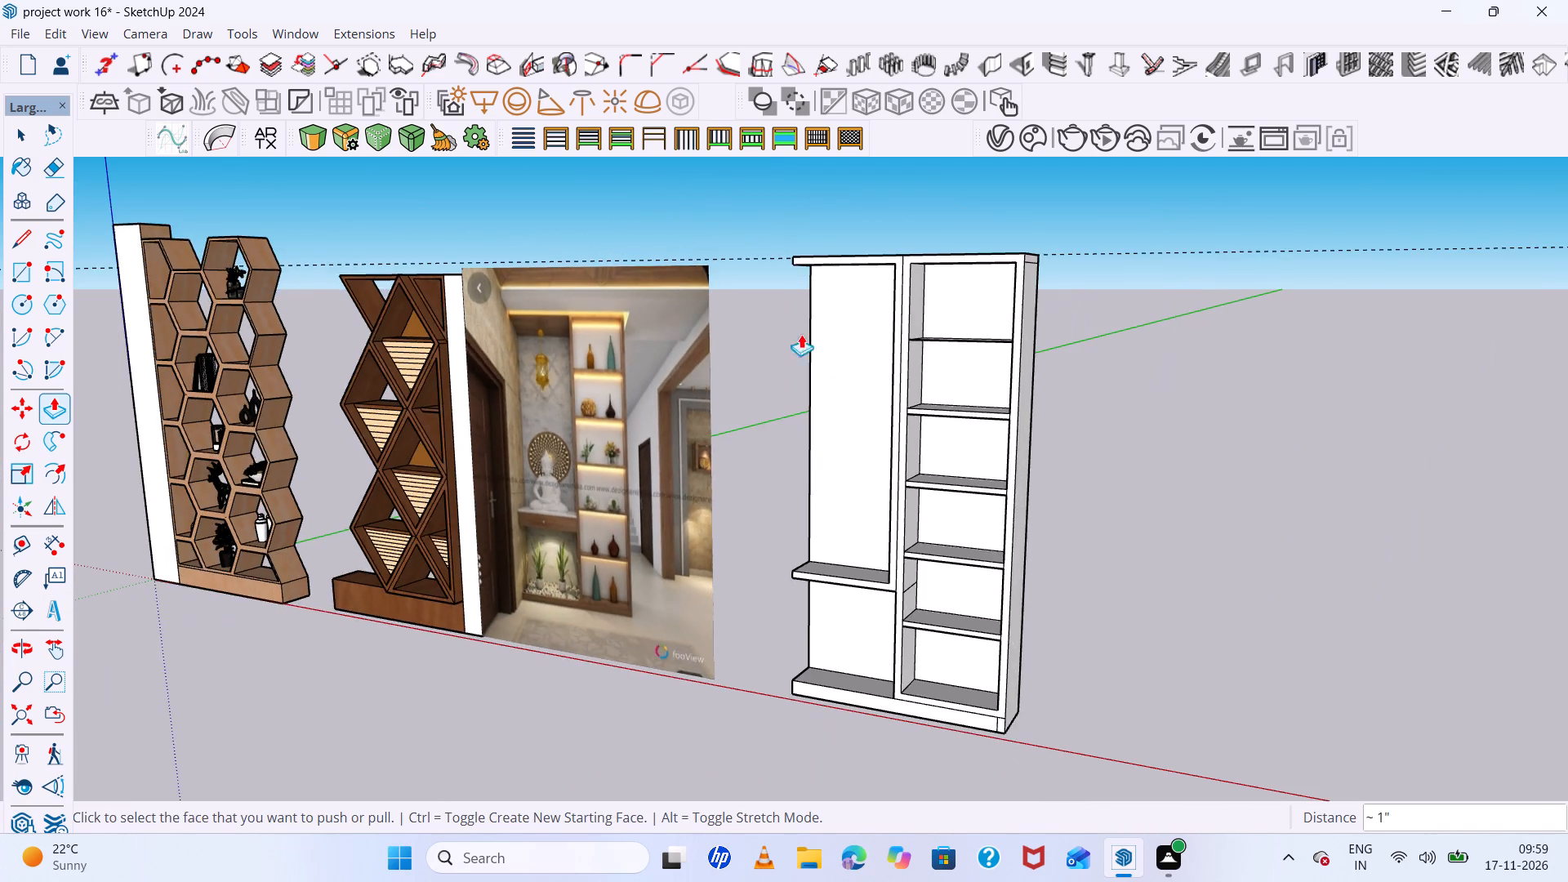
scroll(861, 498, down, 3)
middle_drag(872, 559, 922, 547)
key(space)
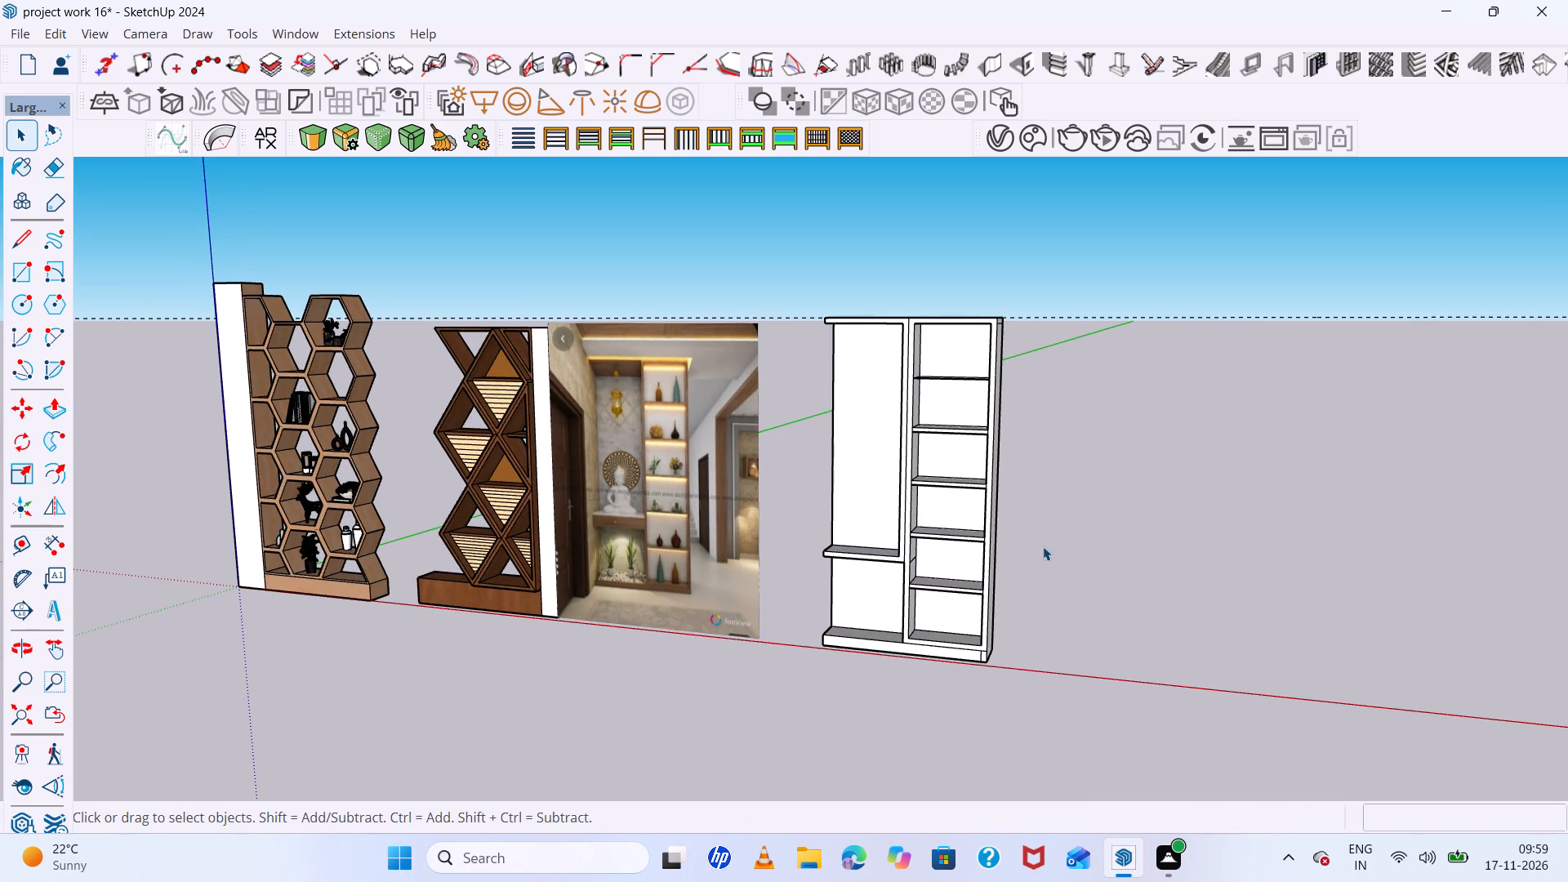
click(1045, 546)
Erase the stray horizontal line on the divider's inner side in the second shelf compartment from the bottom.
scroll(1049, 565, down, 1)
scroll(1052, 579, up, 9)
middle_drag(1051, 598, 1043, 569)
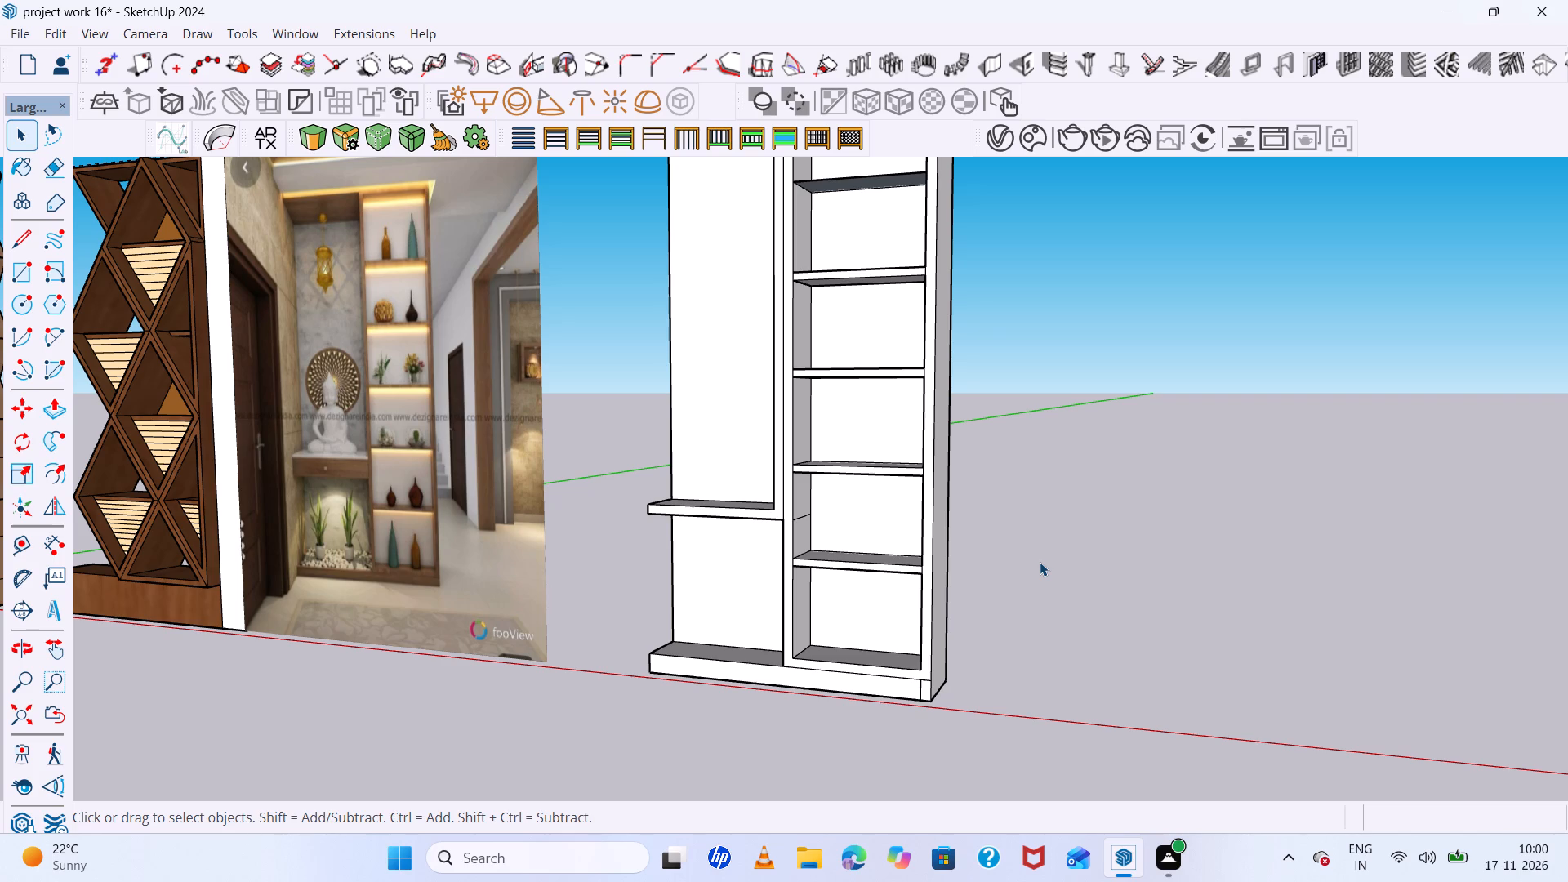
scroll(1036, 554, down, 5)
scroll(923, 538, up, 9)
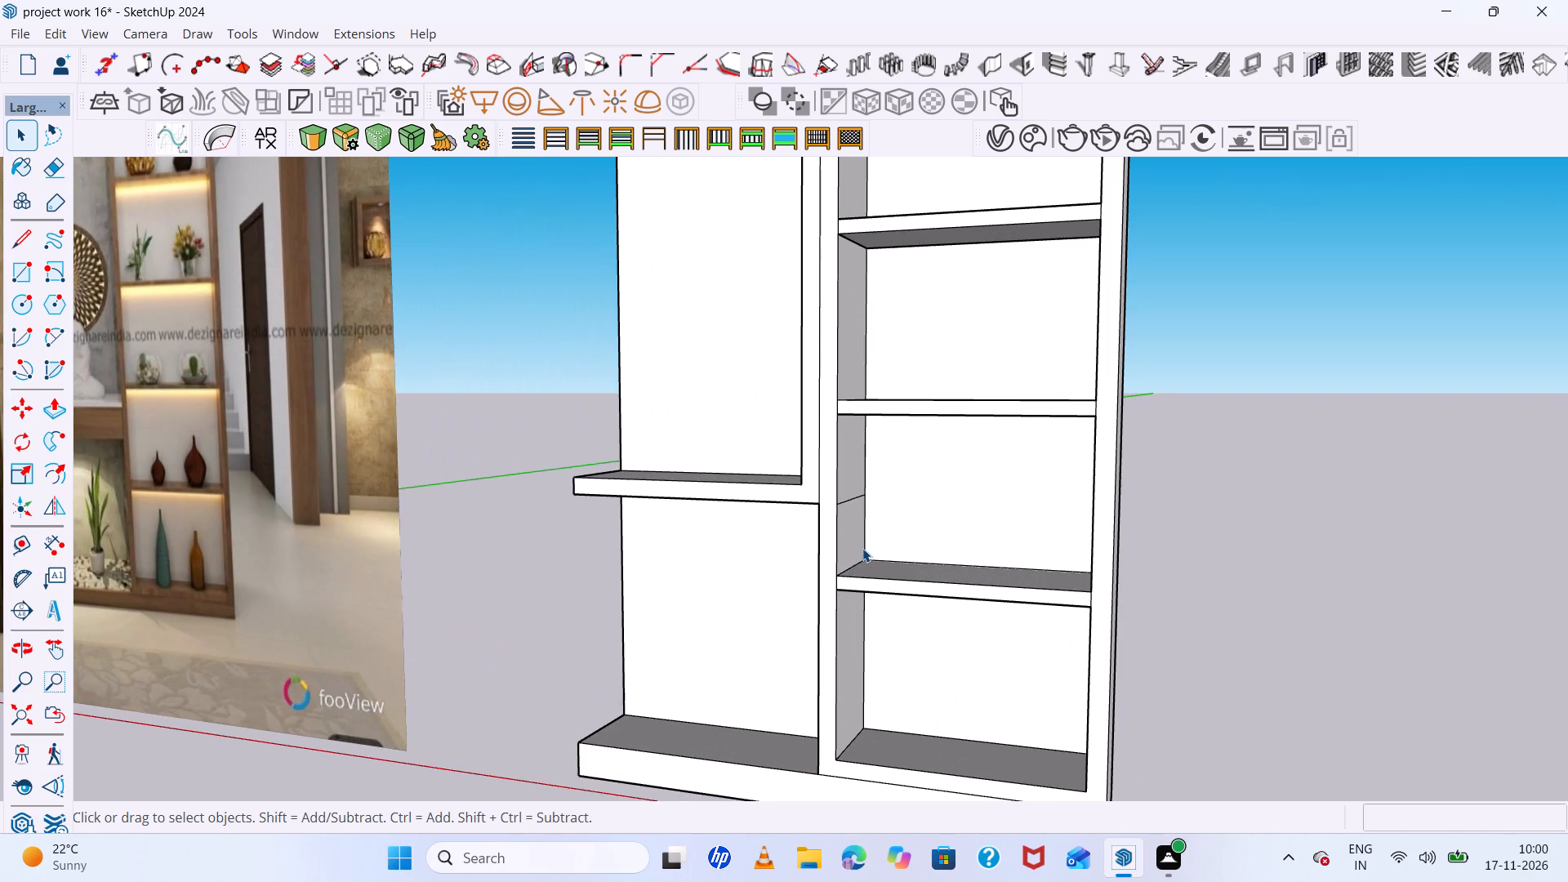
middle_drag(862, 547, 848, 537)
scroll(846, 532, up, 5)
scroll(846, 532, down, 3)
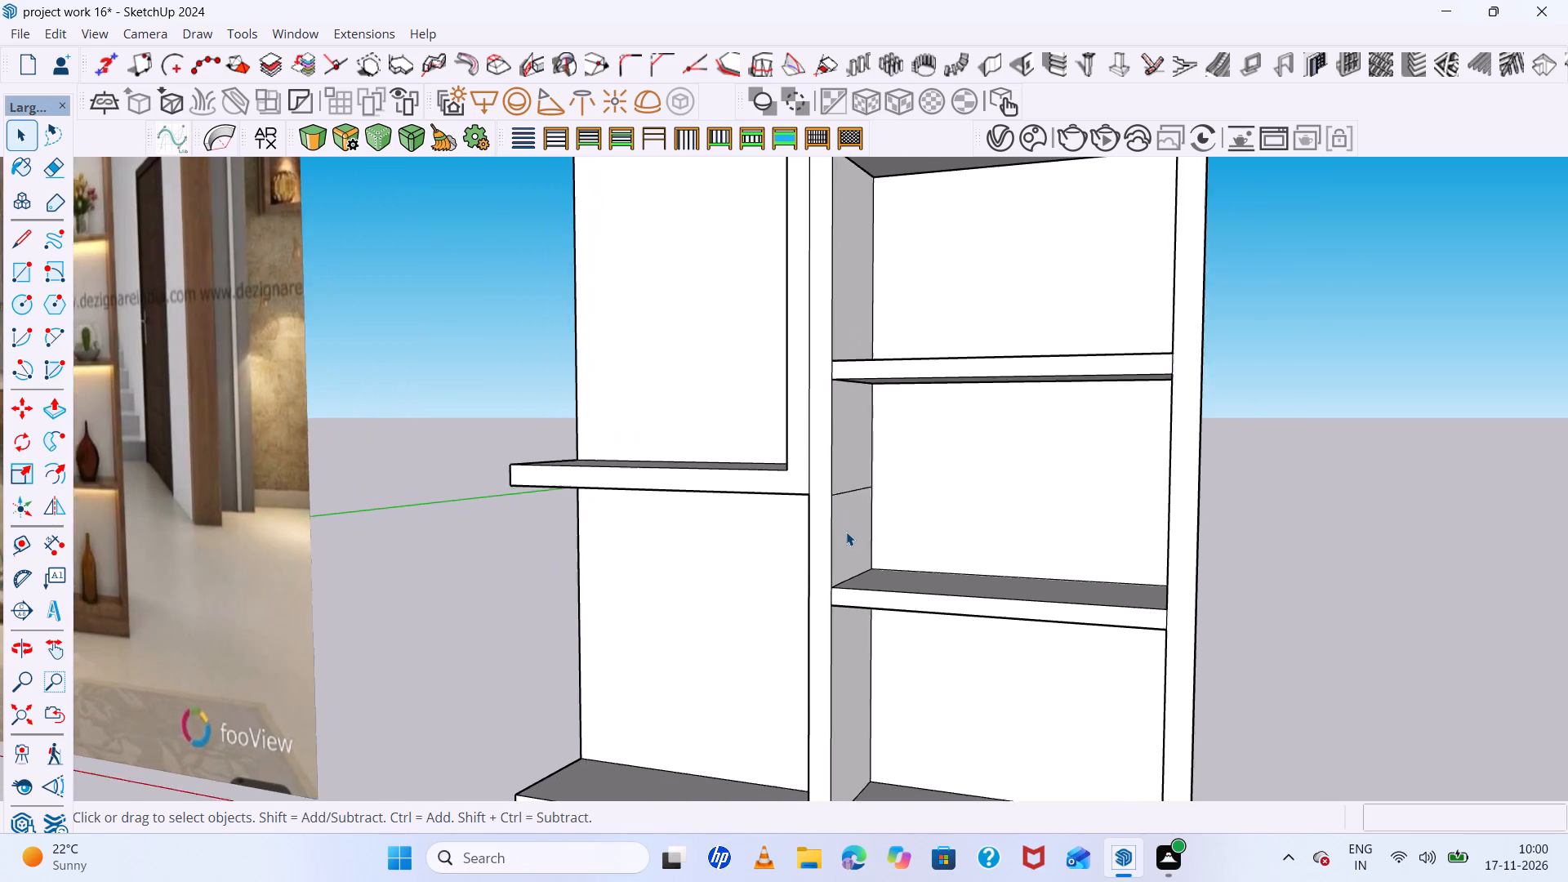
scroll(846, 532, down, 1)
middle_drag(846, 532, 846, 523)
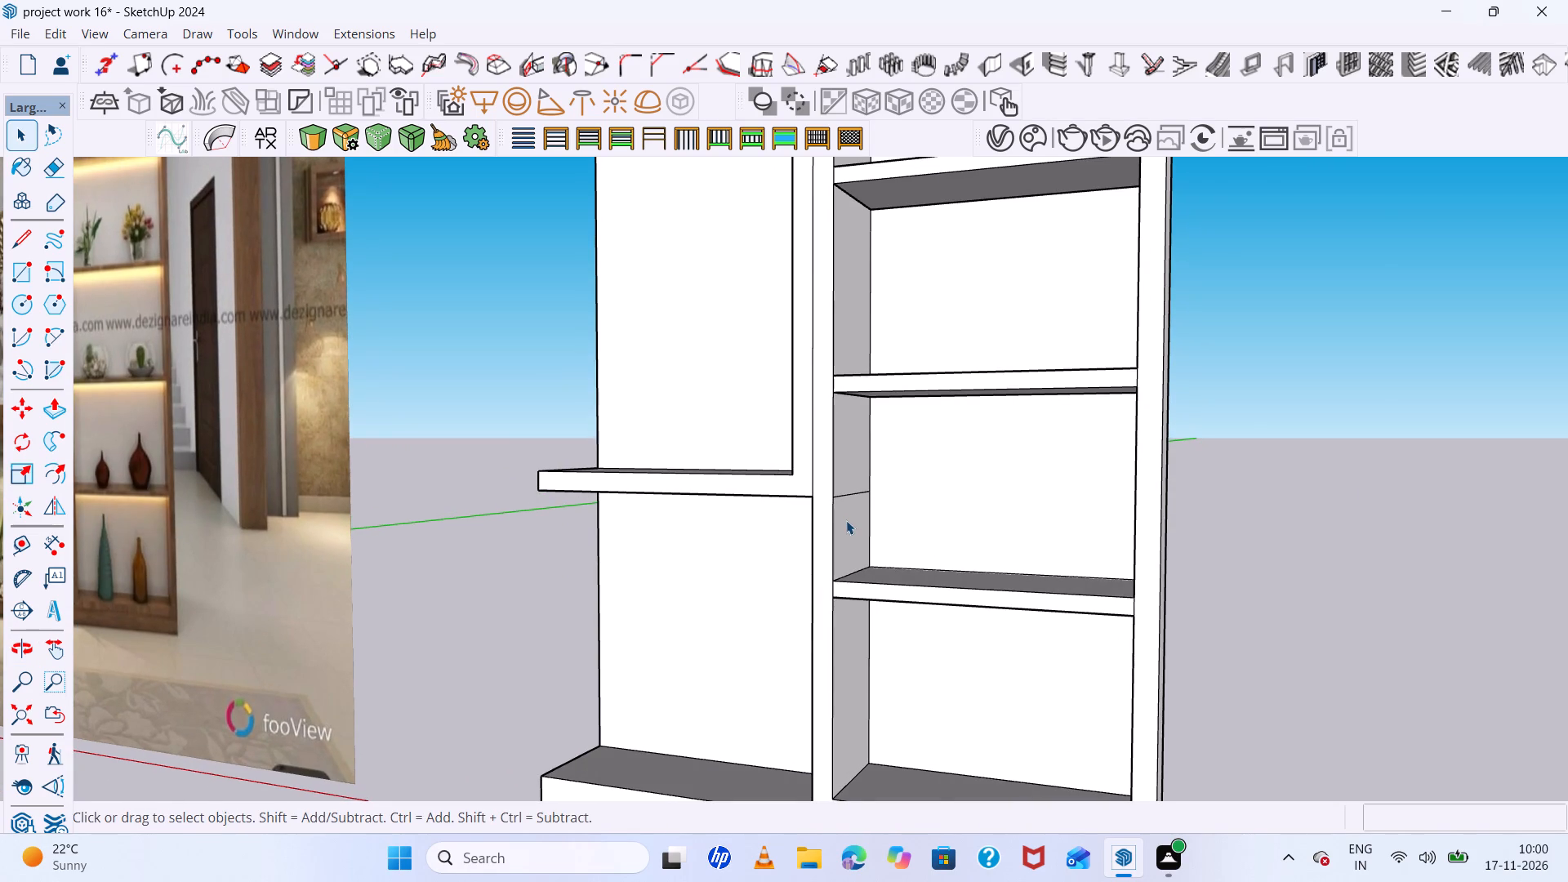
scroll(846, 520, up, 4)
scroll(846, 520, down, 4)
middle_drag(847, 514, 827, 513)
scroll(826, 510, up, 6)
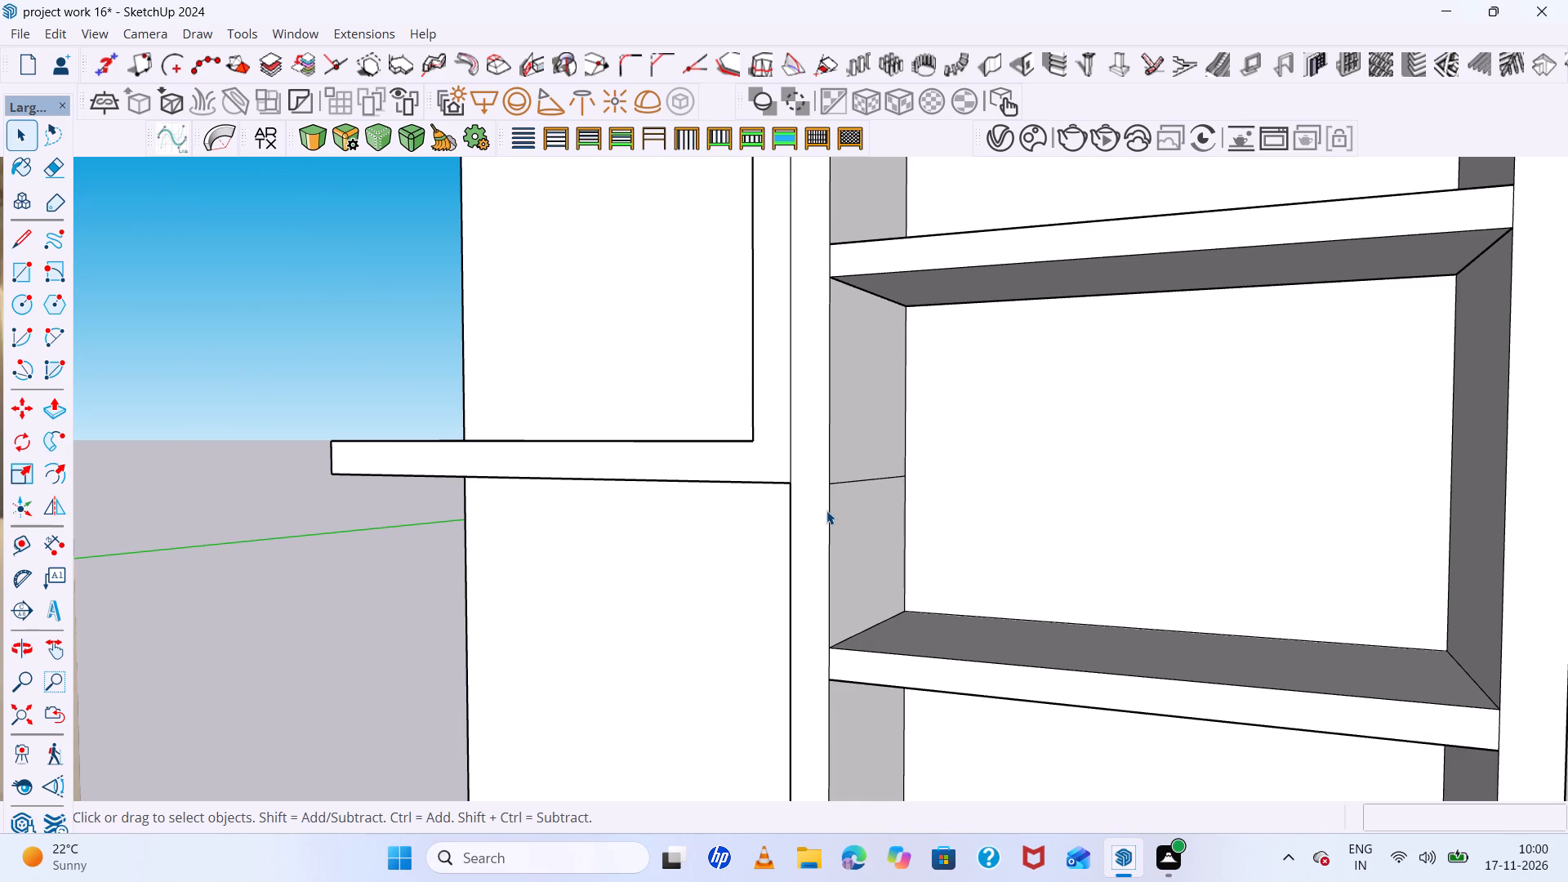
scroll(826, 510, up, 1)
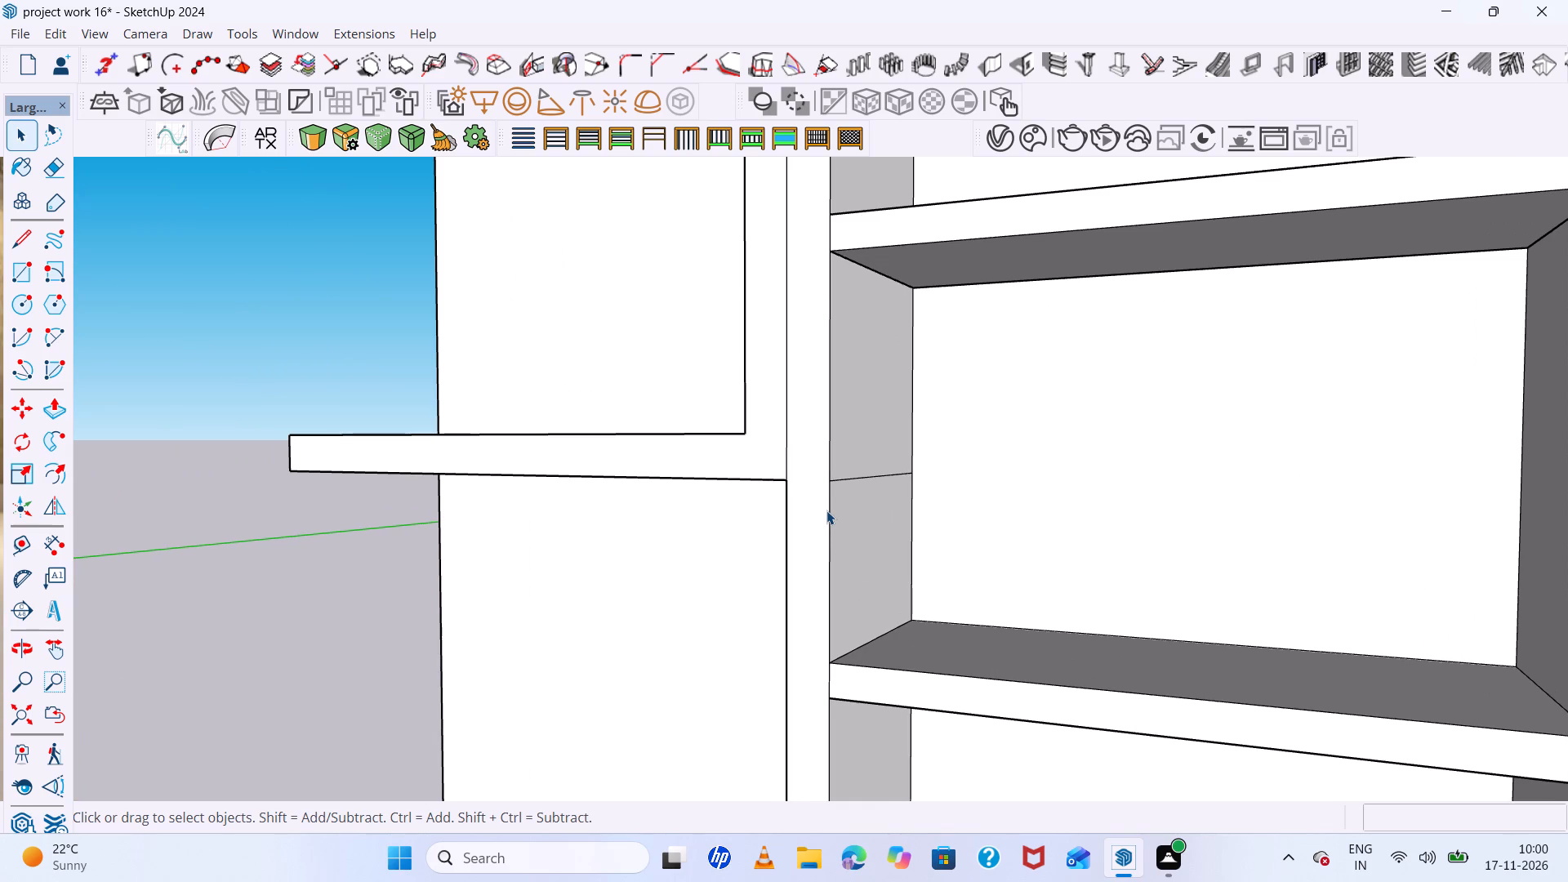
scroll(826, 510, down, 1)
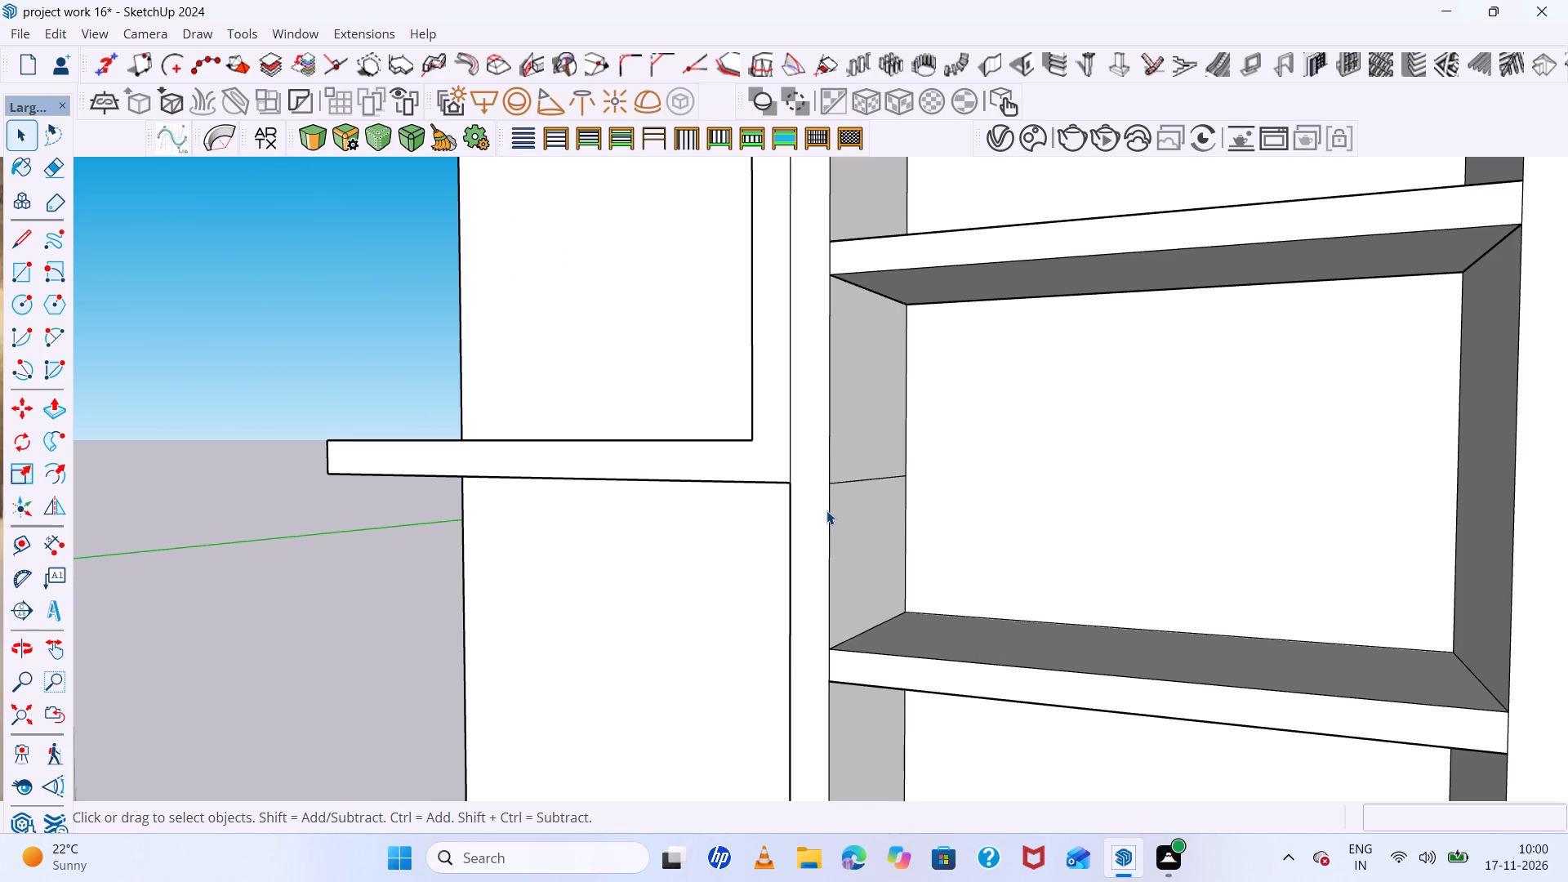
scroll(853, 446, up, 4)
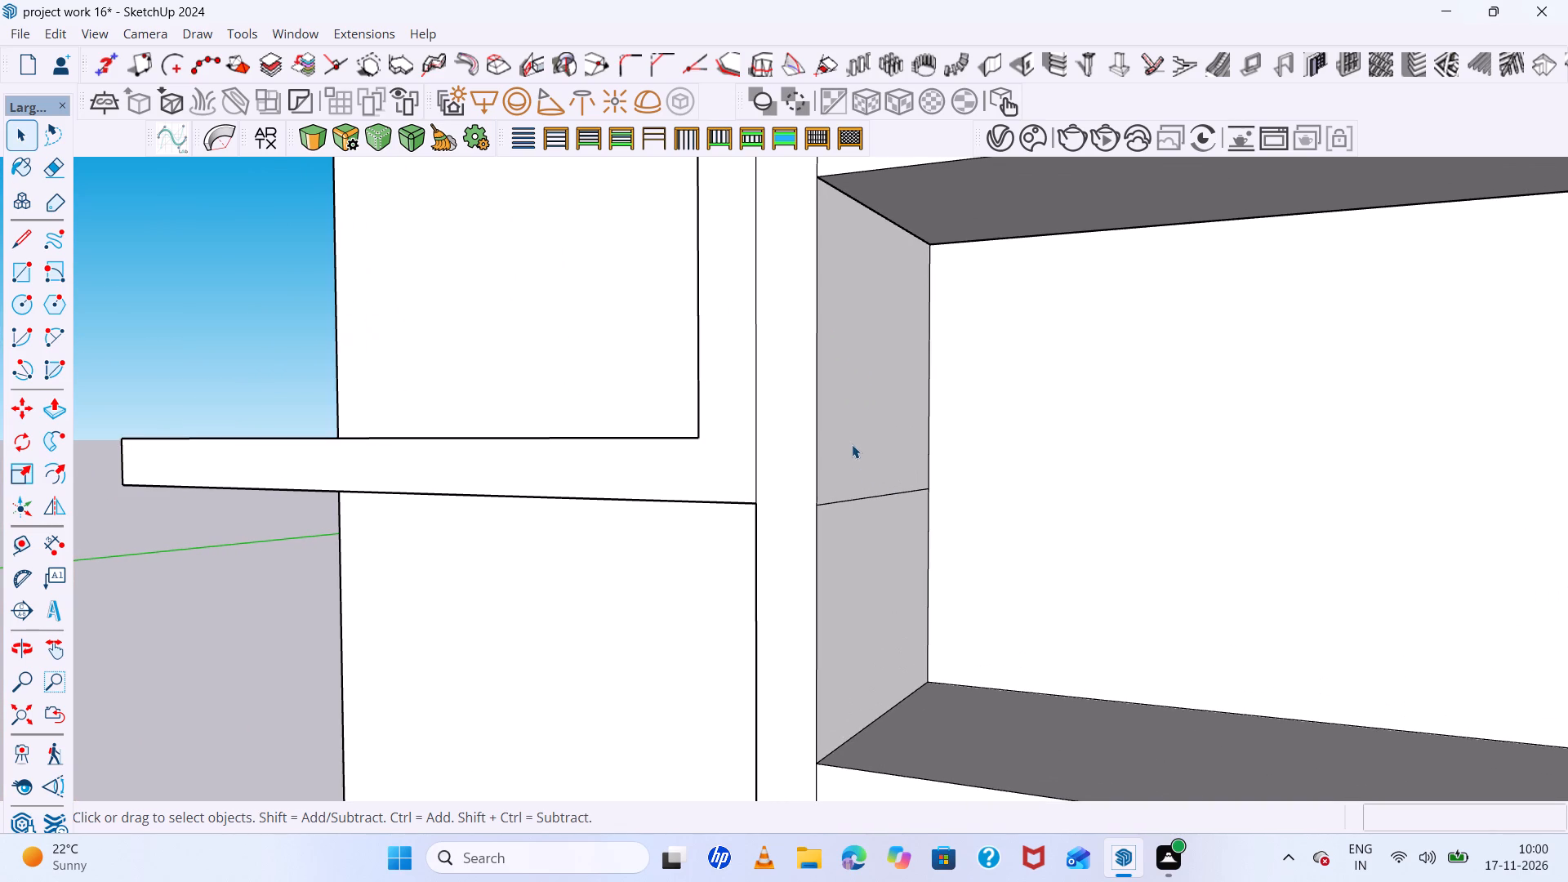
middle_drag(852, 444, 843, 443)
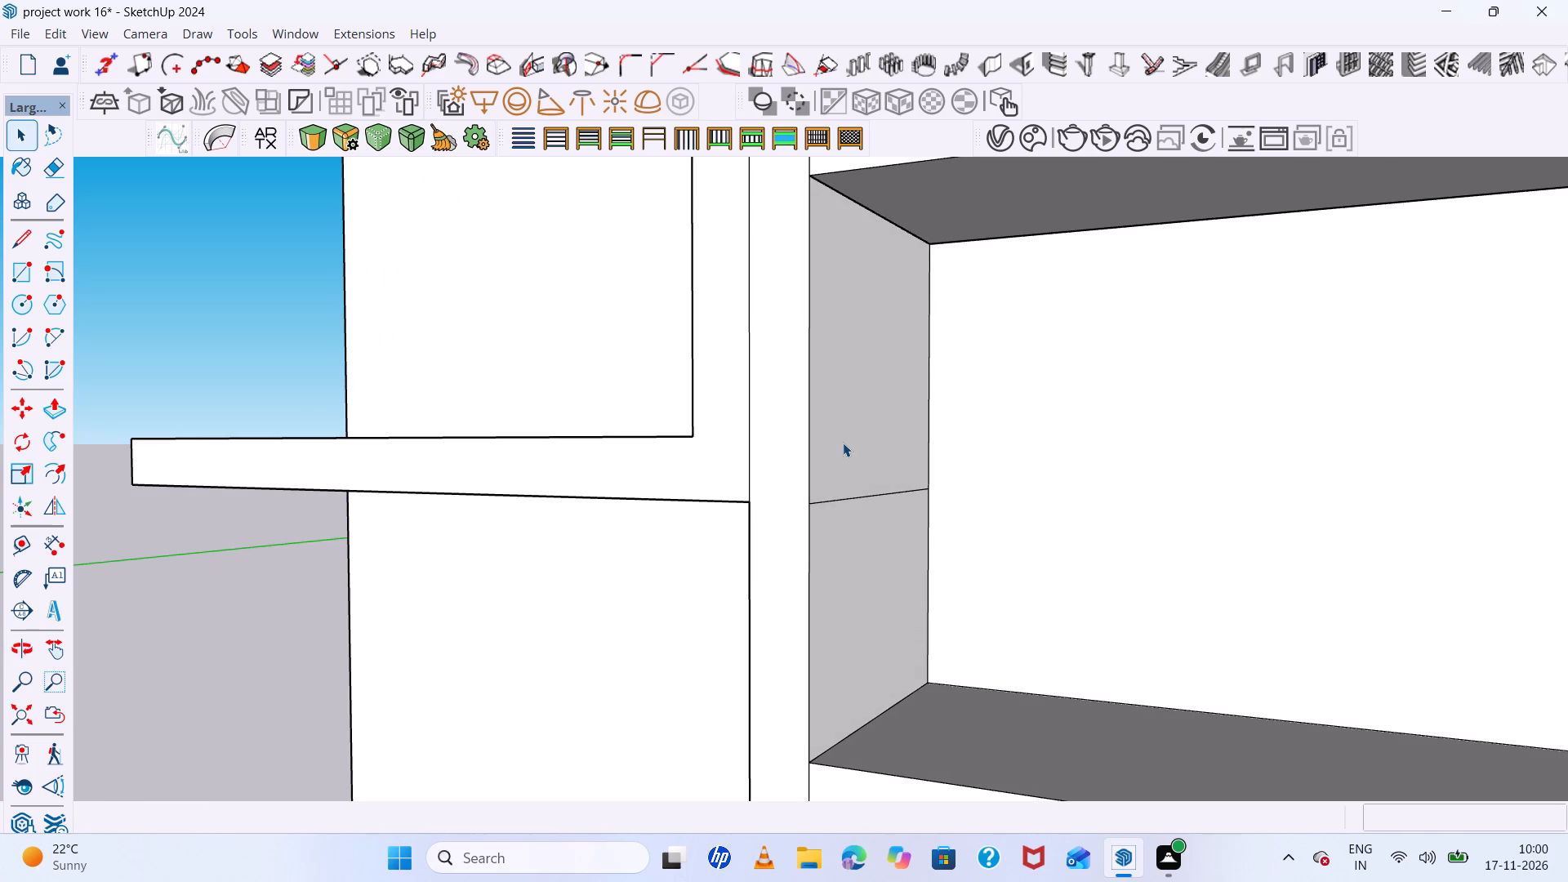
scroll(843, 443, up, 4)
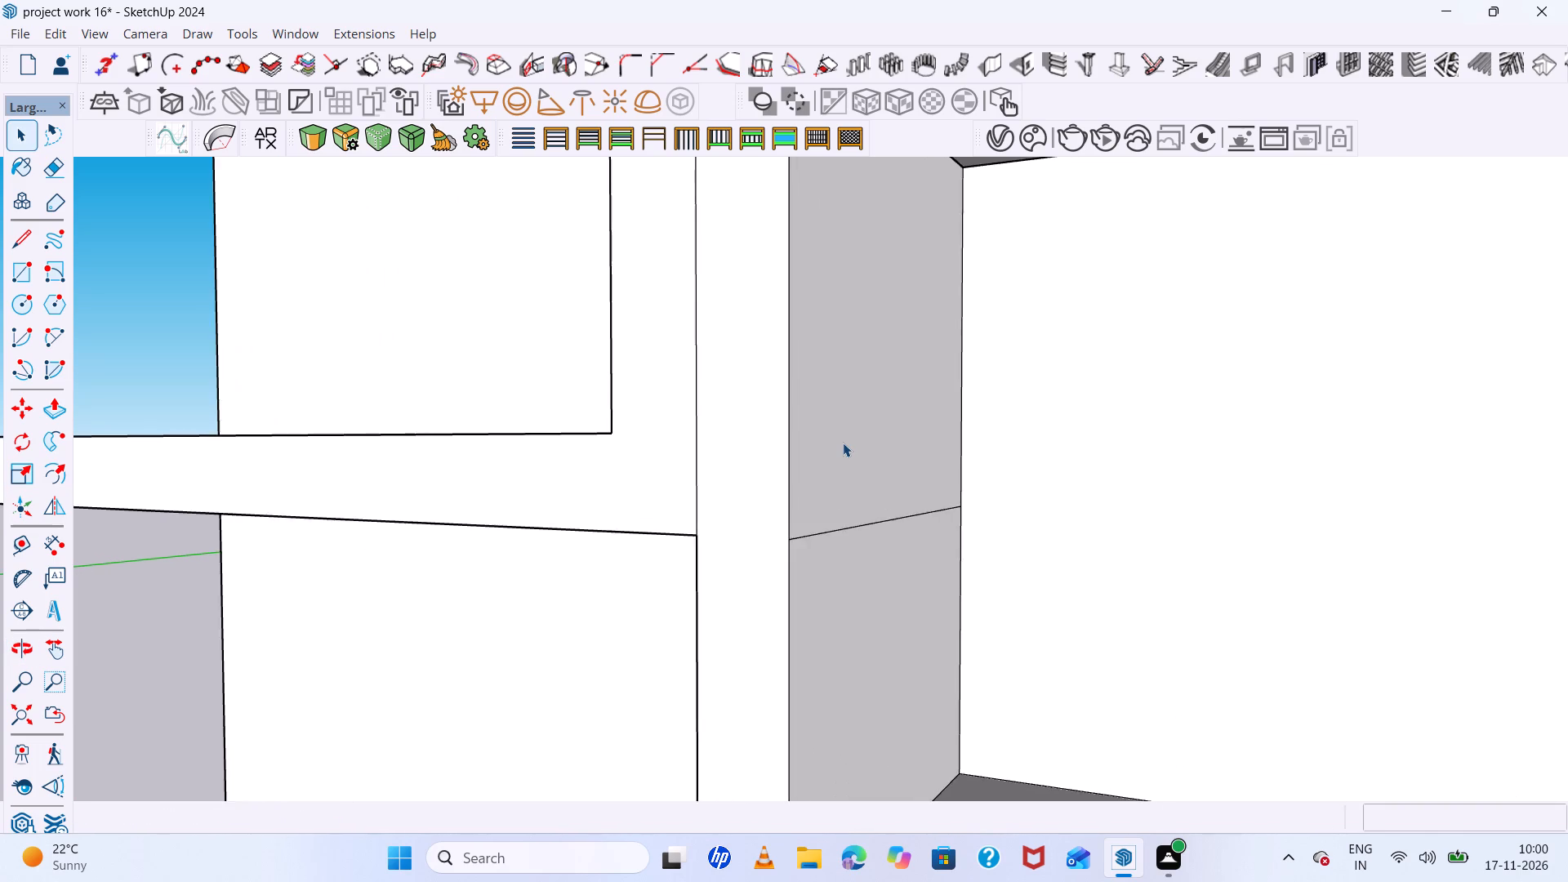
scroll(843, 443, down, 4)
middle_drag(841, 443, 822, 443)
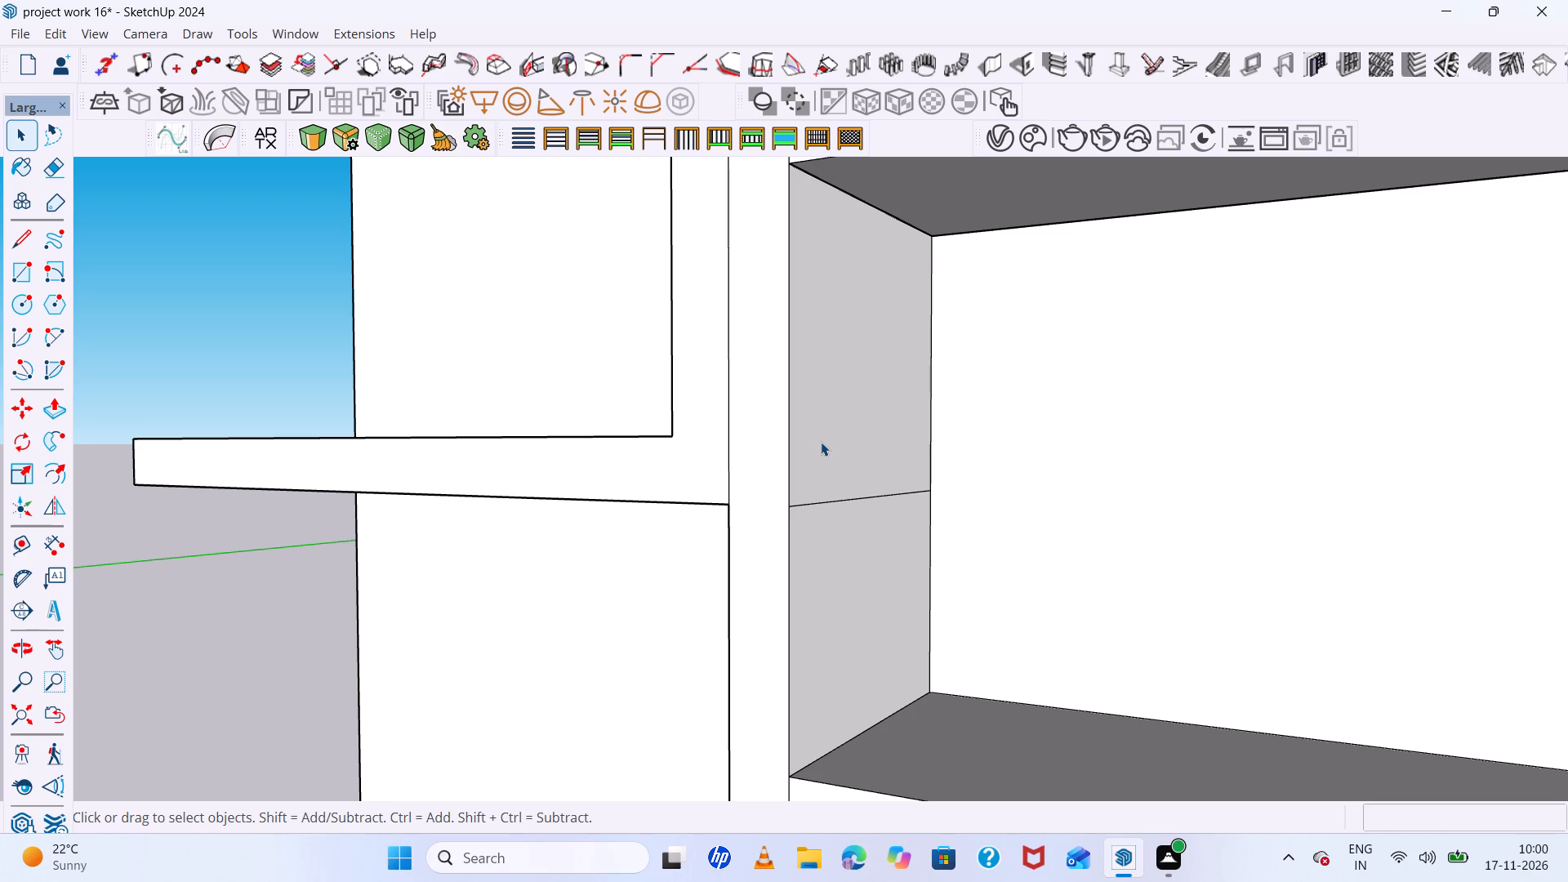
scroll(821, 442, up, 3)
scroll(821, 442, down, 4)
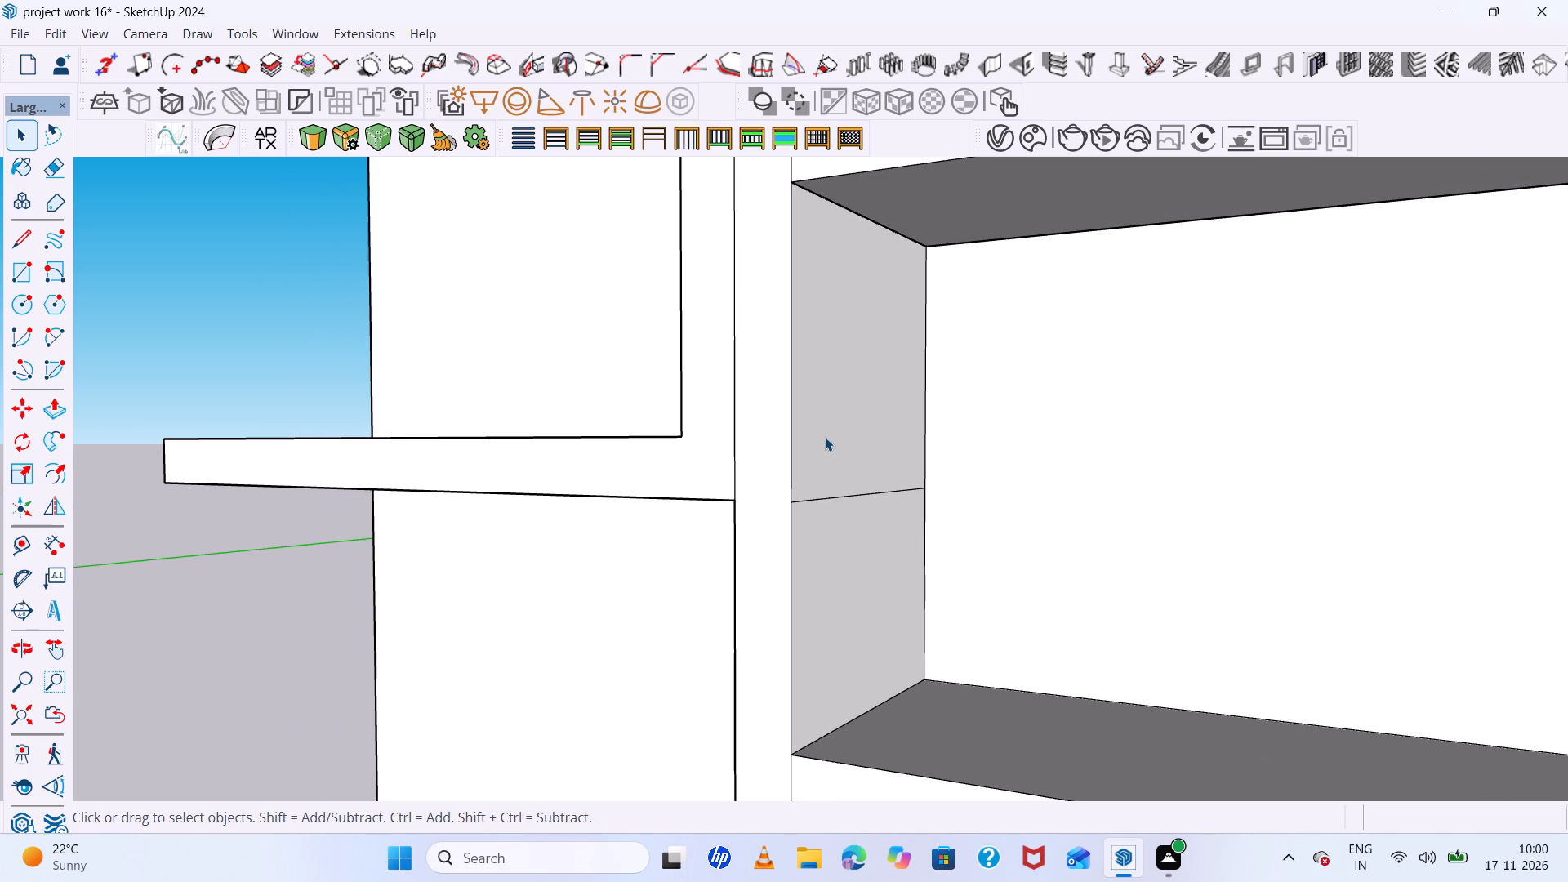
key(e)
drag(822, 460, 832, 537)
double_click(832, 537)
scroll(832, 541, down, 11)
scroll(787, 511, up, 5)
scroll(692, 506, down, 5)
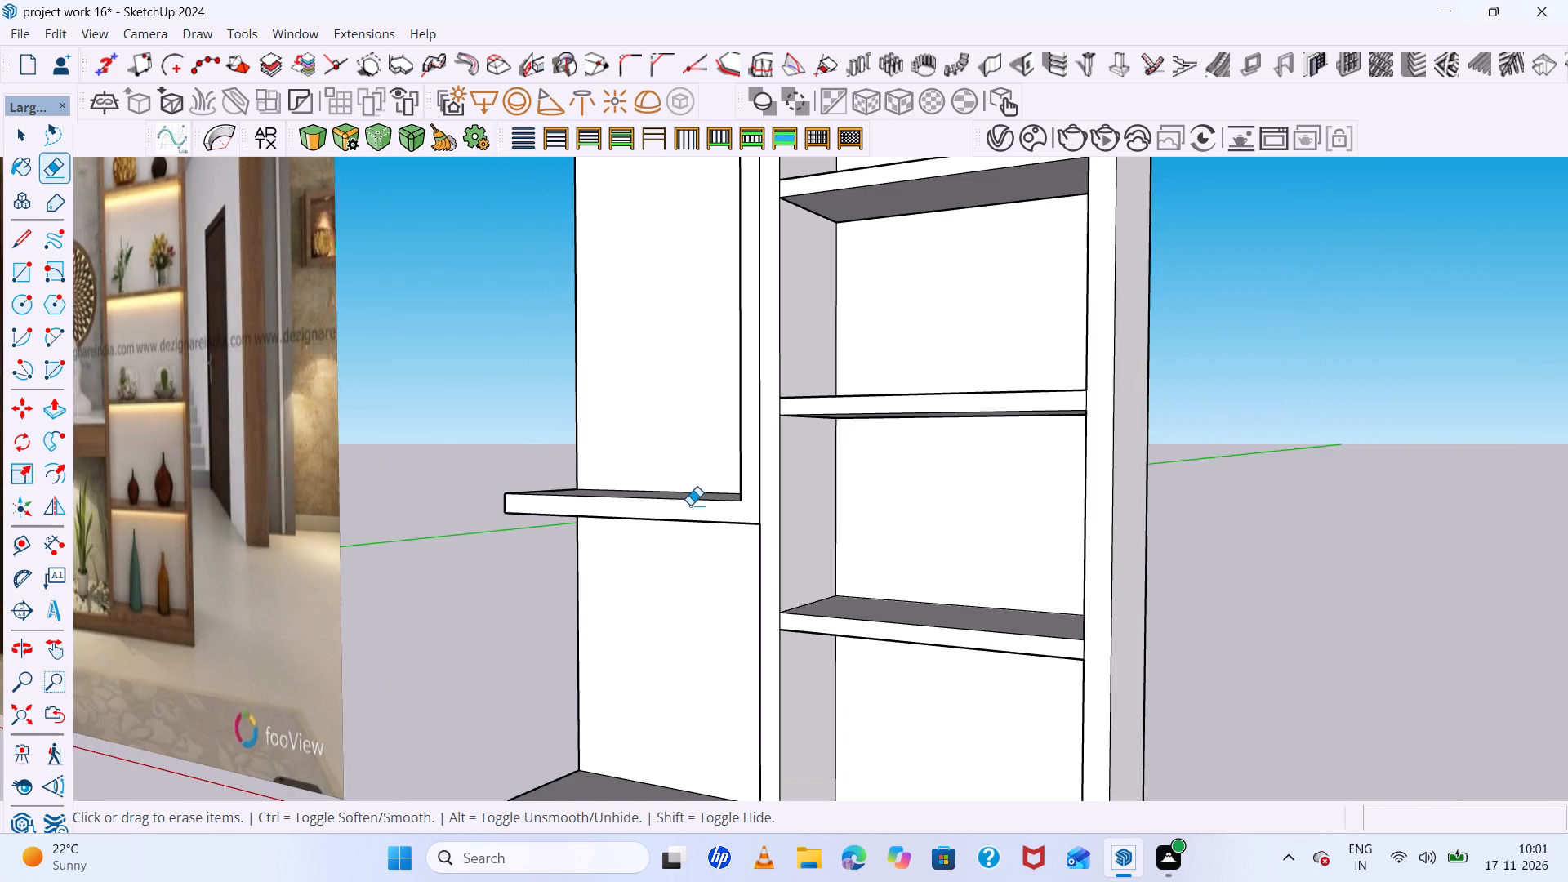
Compare the white cabinet's niche, ledge, shelves and base with the reference photo from several distances and angles.
middle_drag(688, 505, 855, 501)
scroll(851, 485, down, 10)
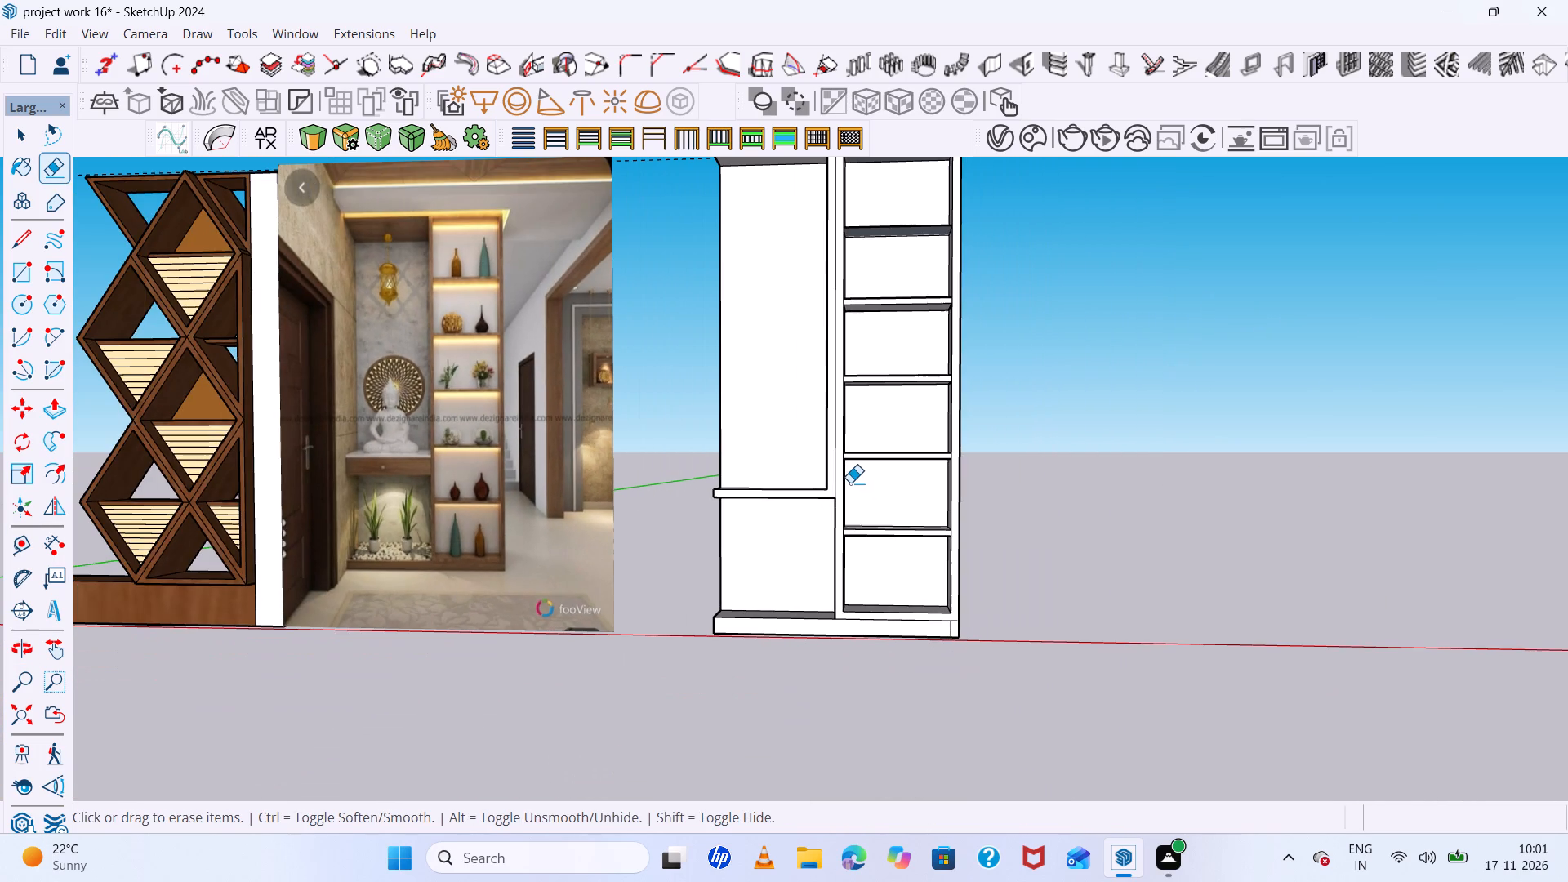
scroll(849, 481, down, 8)
middle_drag(849, 481, 854, 506)
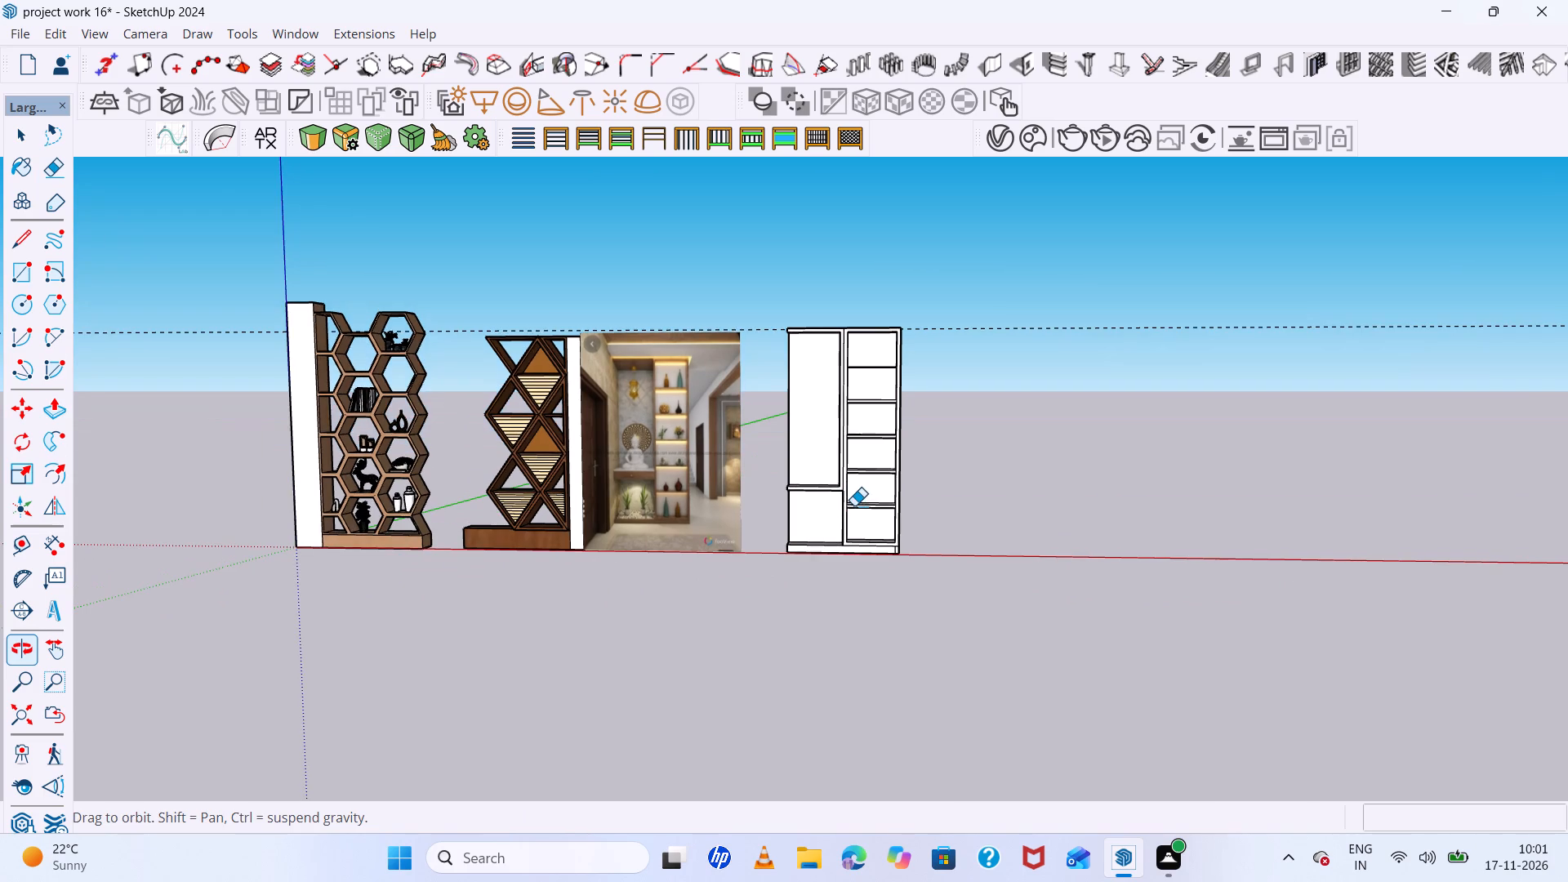
scroll(854, 498, up, 5)
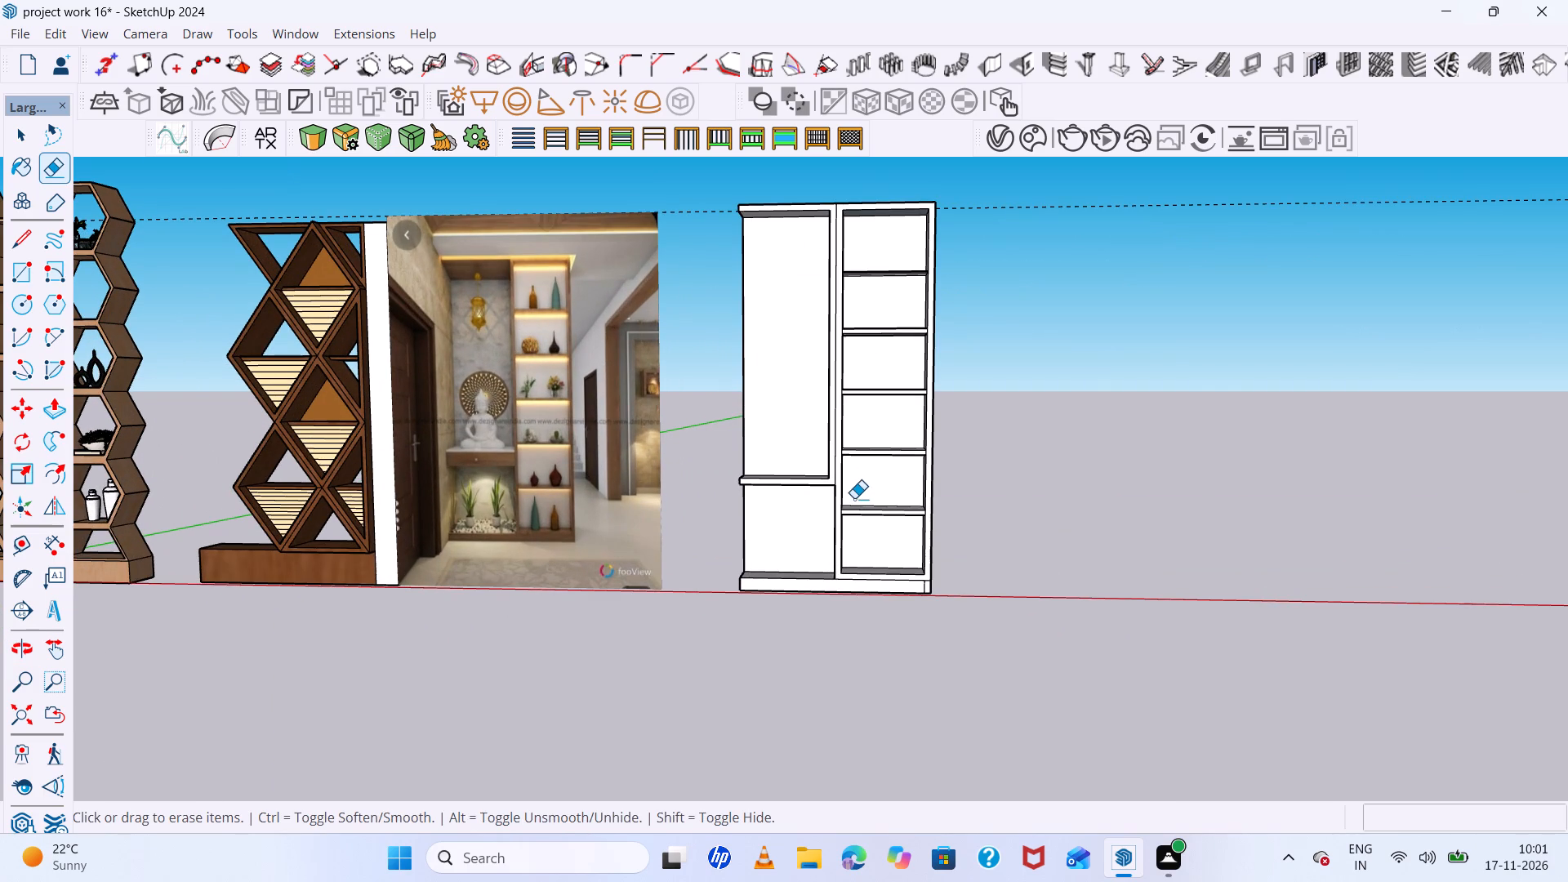
scroll(854, 498, down, 5)
middle_drag(854, 498, 861, 543)
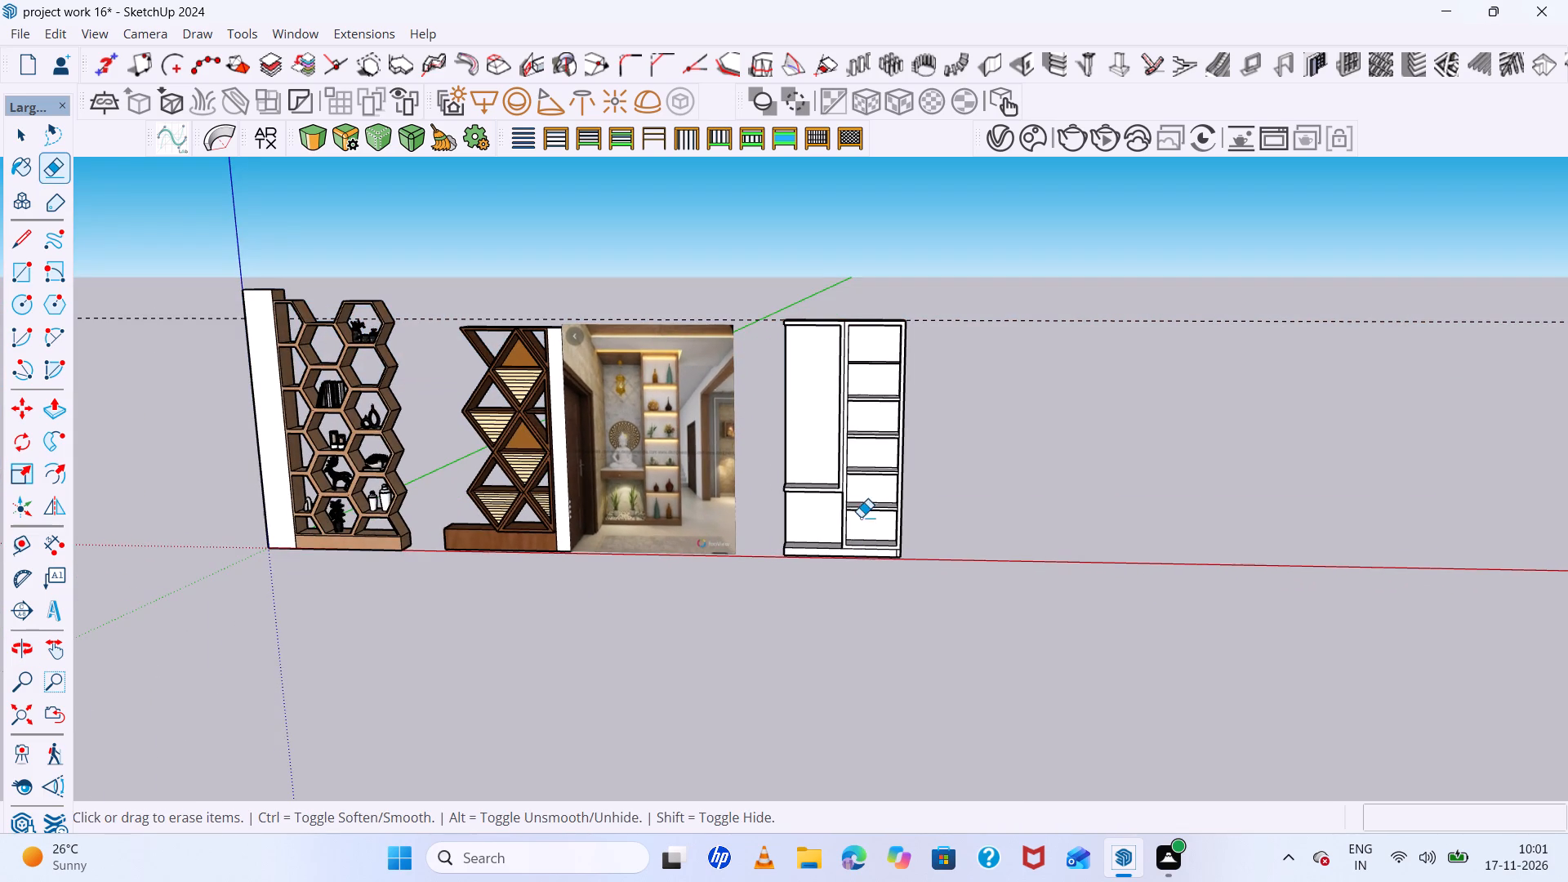
scroll(861, 513, up, 5)
scroll(861, 513, down, 4)
middle_drag(862, 512, 866, 525)
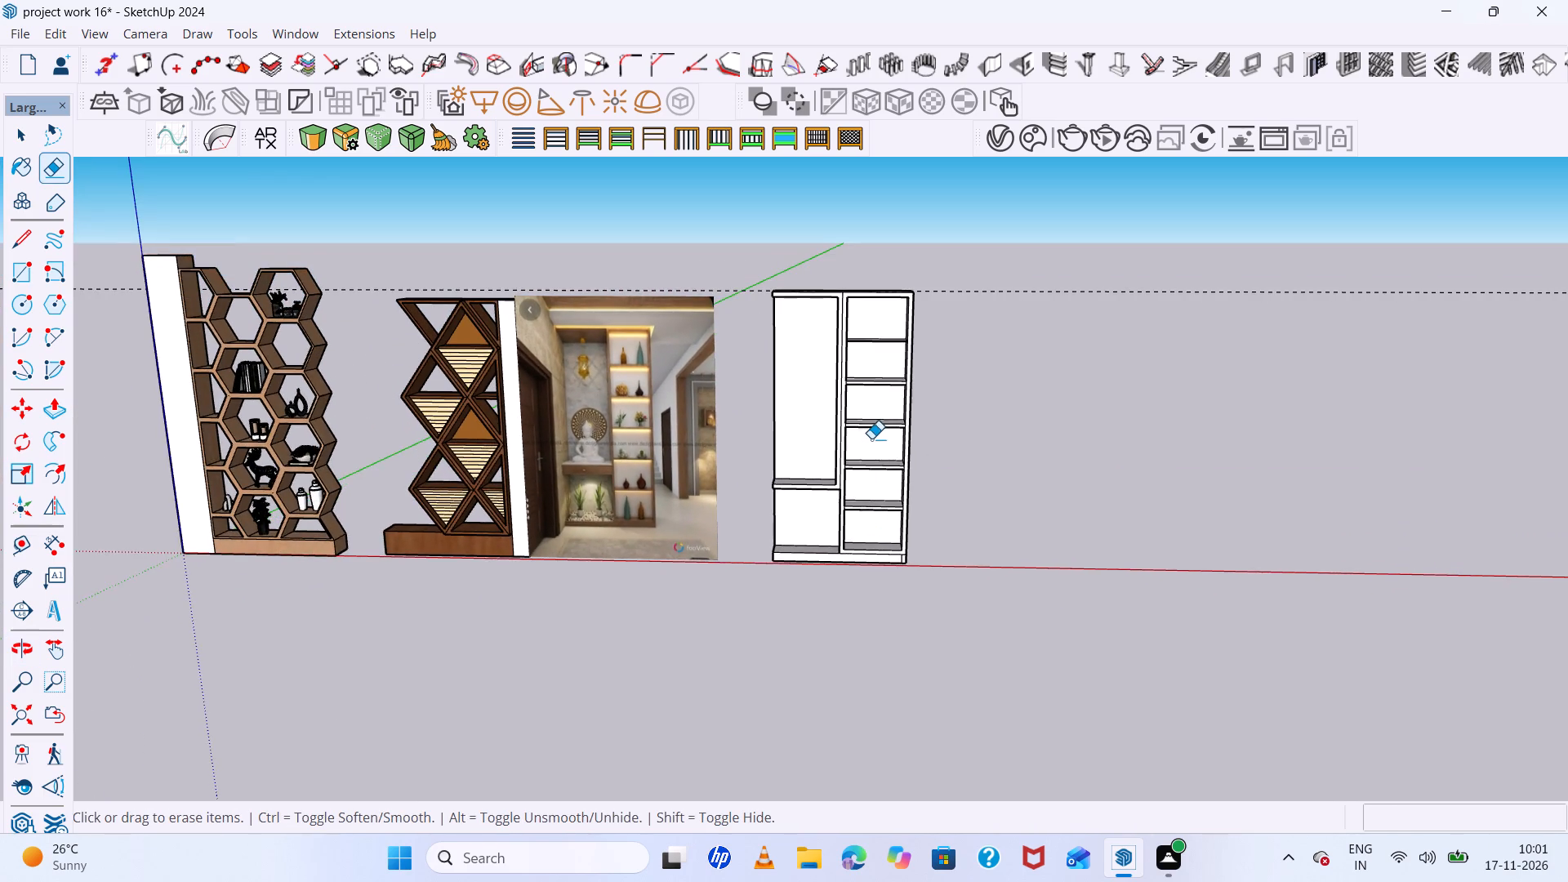
scroll(871, 439, up, 5)
scroll(871, 439, down, 4)
middle_click(871, 439)
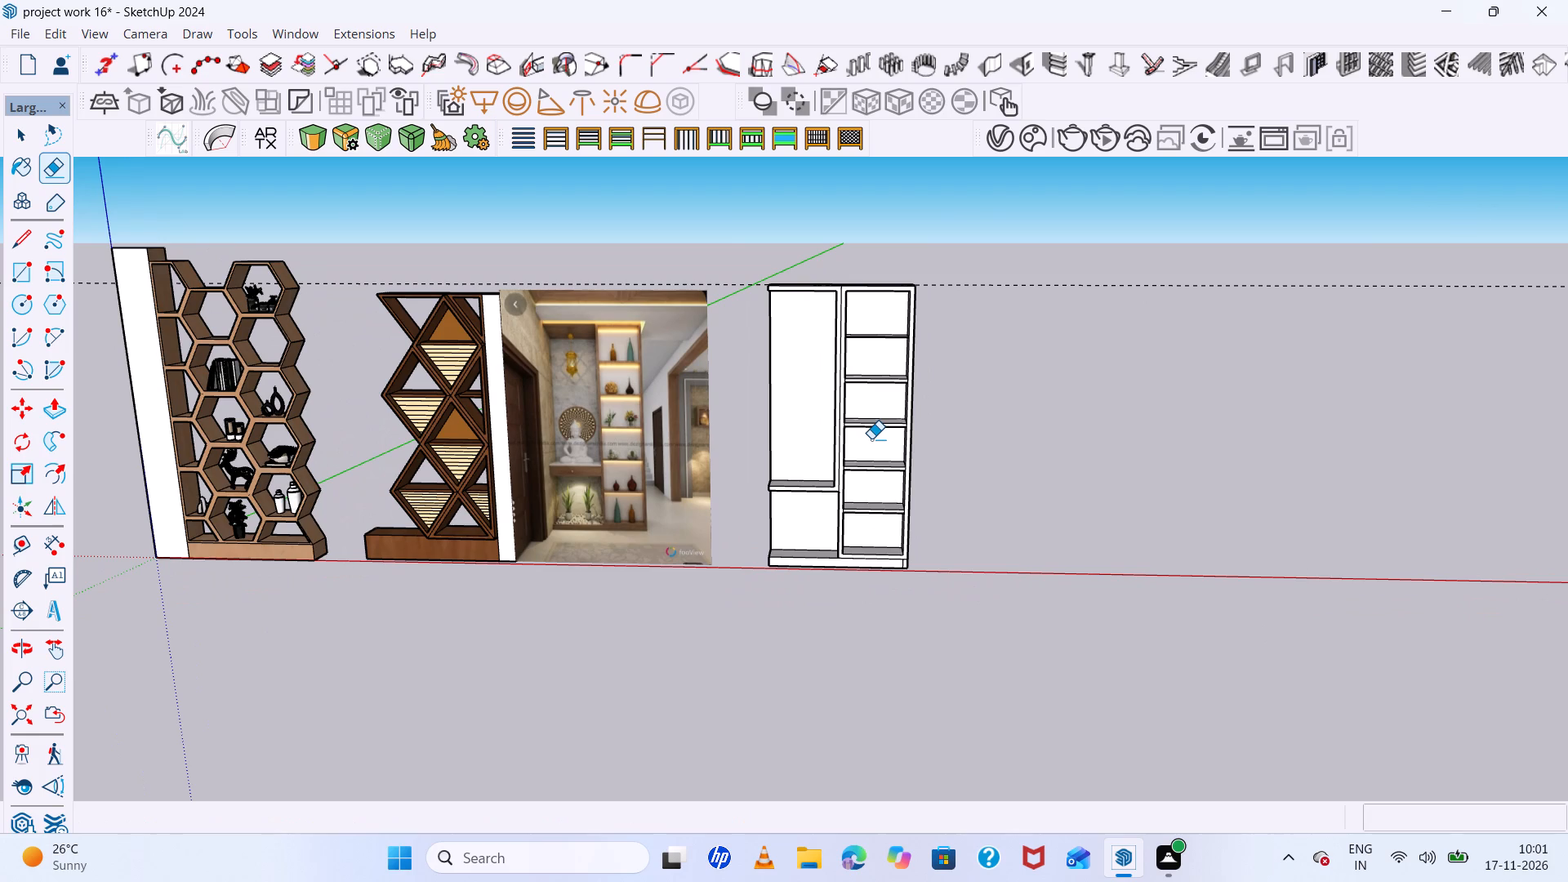
scroll(871, 439, down, 4)
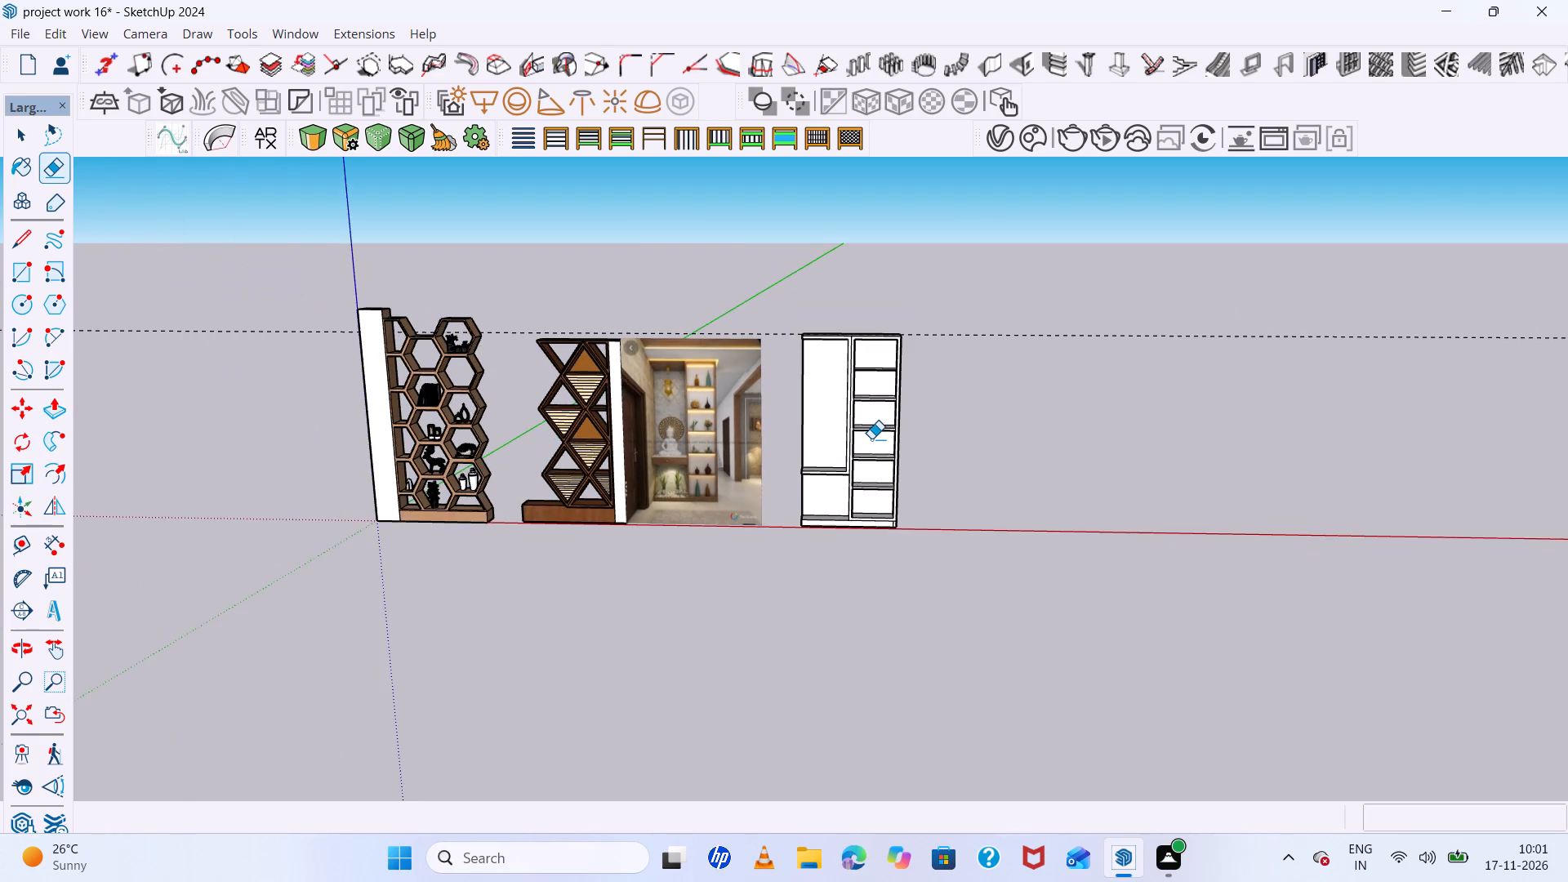
middle_drag(871, 439, 874, 395)
scroll(754, 425, up, 10)
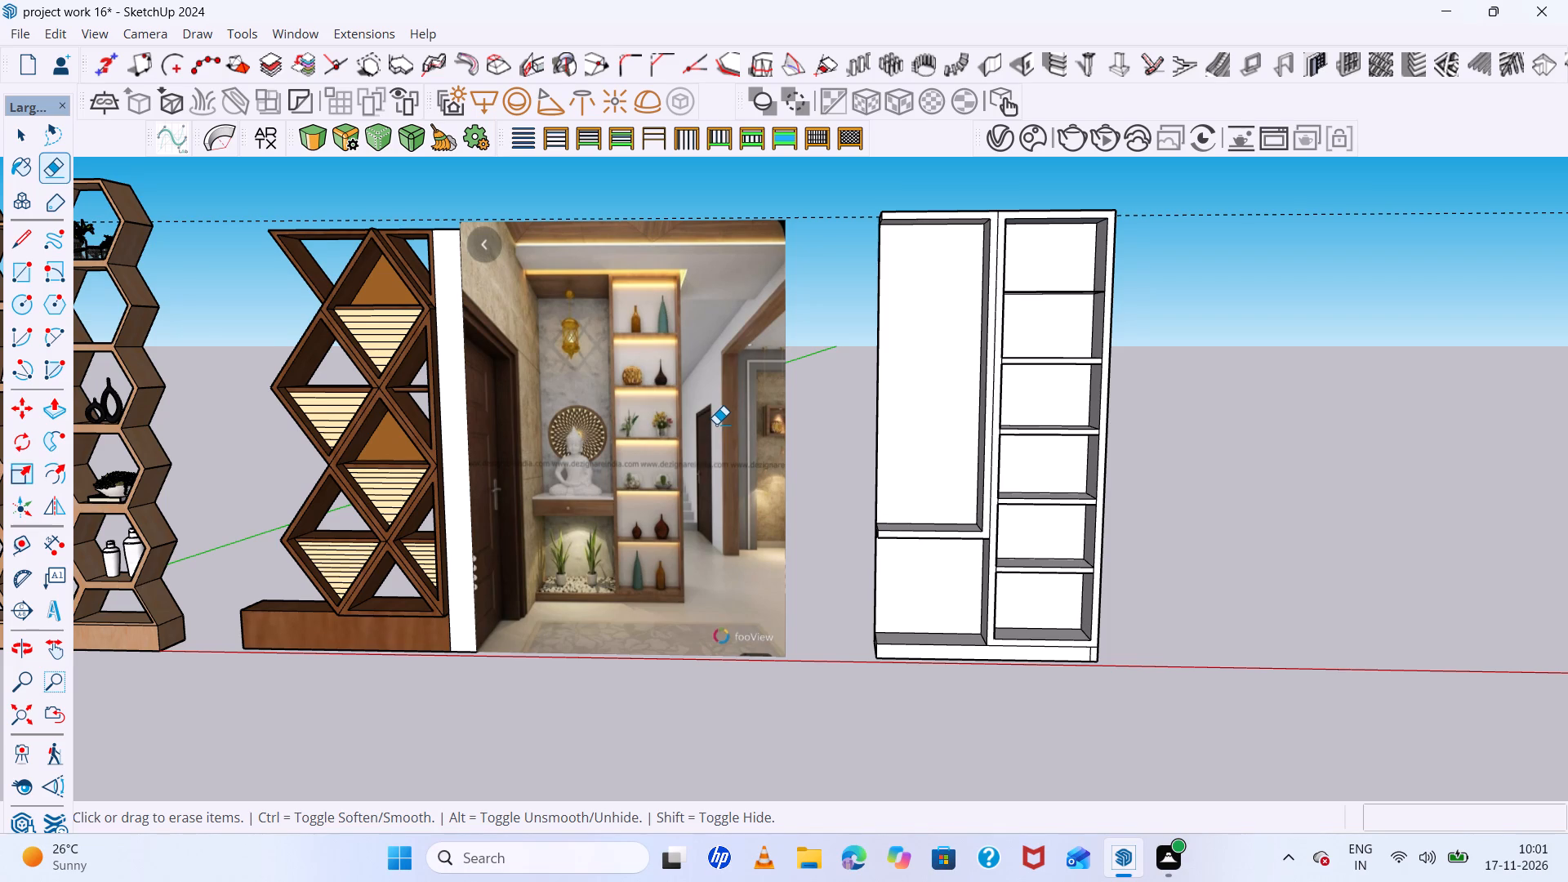
scroll(716, 424, down, 4)
scroll(728, 476, up, 4)
scroll(678, 582, up, 6)
middle_drag(675, 582, 672, 561)
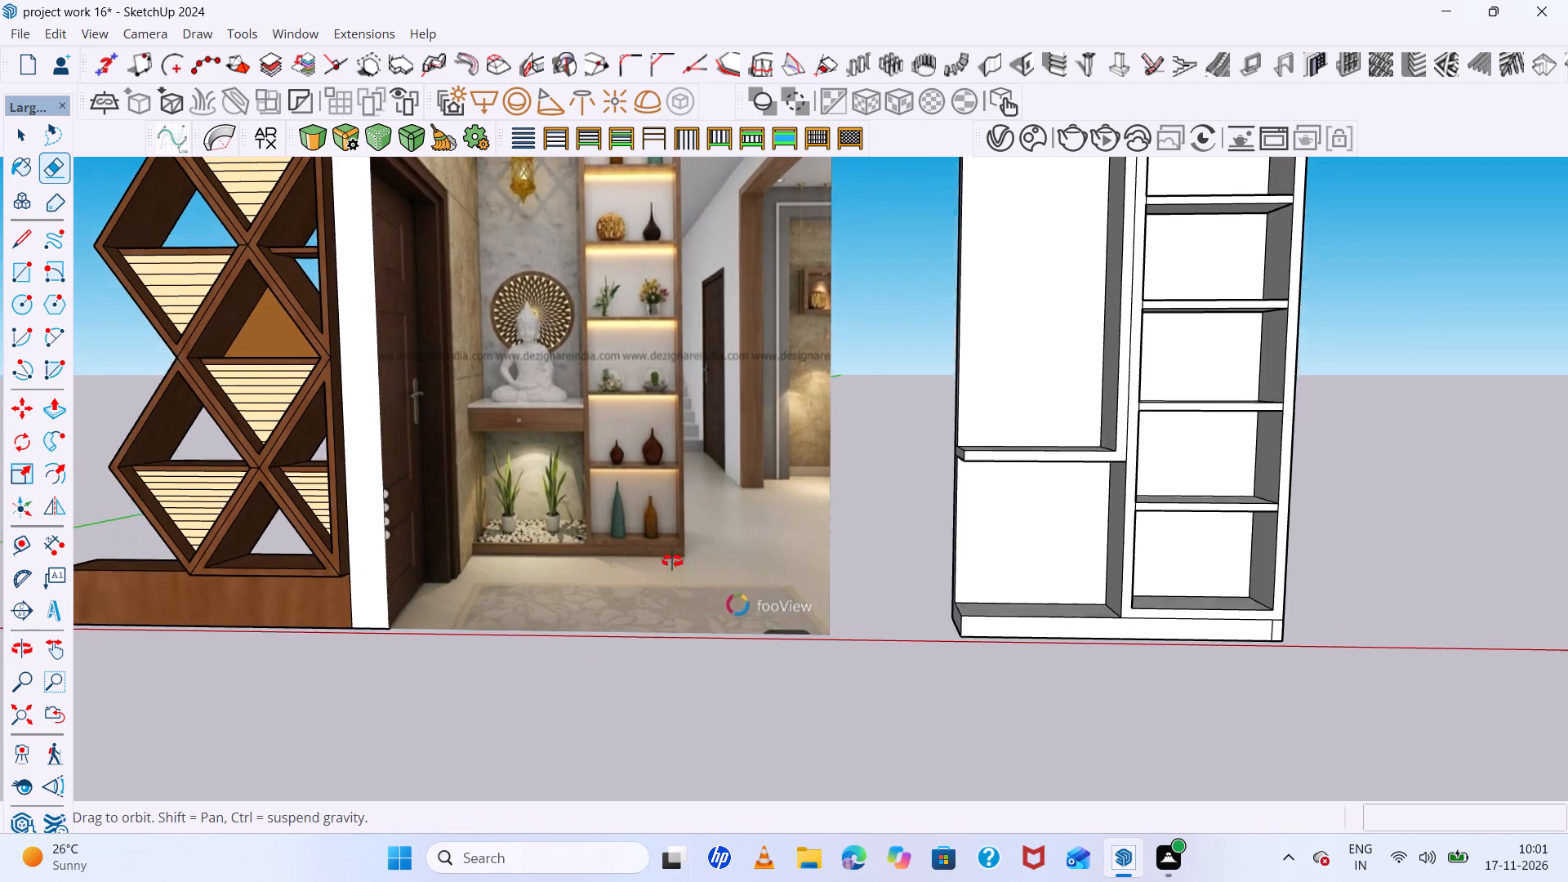
middle_drag(672, 561, 671, 546)
scroll(671, 541, down, 2)
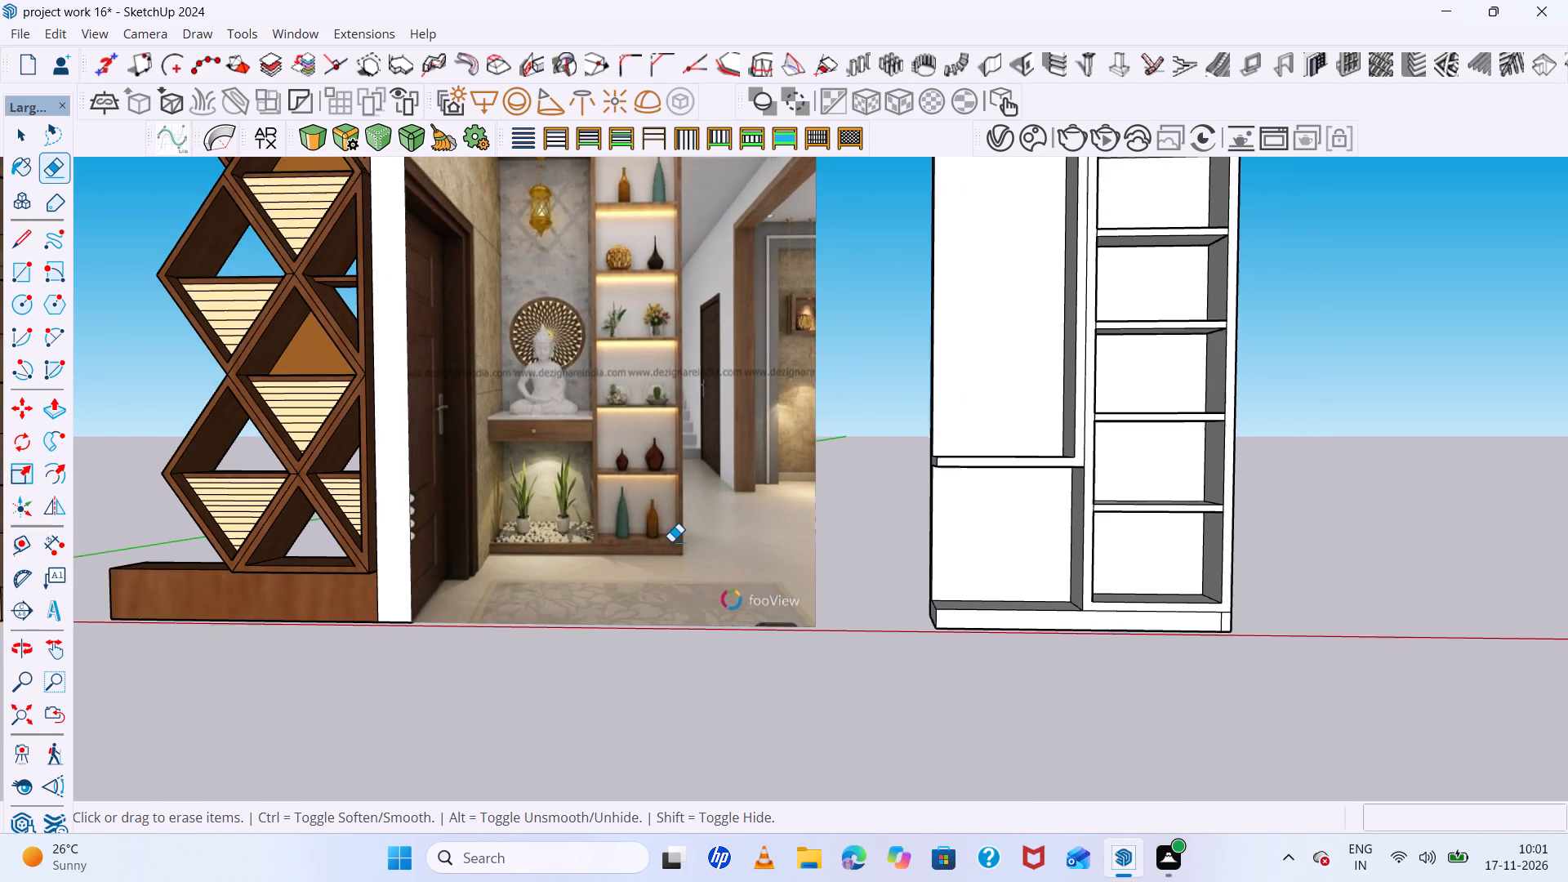
scroll(671, 541, down, 3)
middle_drag(671, 541, 671, 528)
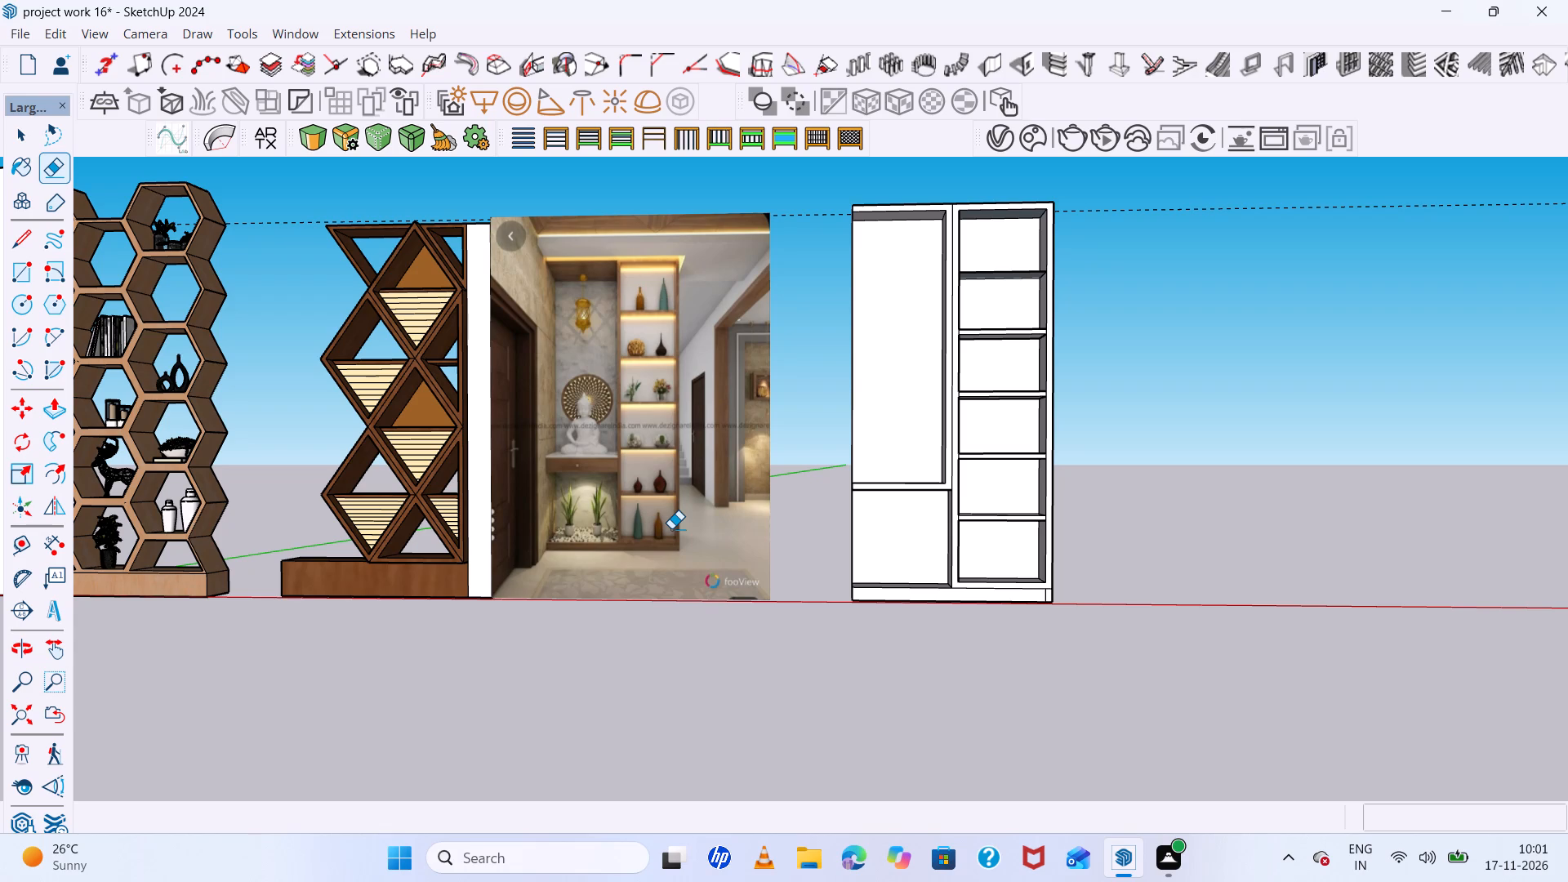
Examine the reference photo's lower niche closely, including the potted plants, pebble bed and base of the unit.
scroll(671, 528, up, 4)
scroll(519, 531, up, 6)
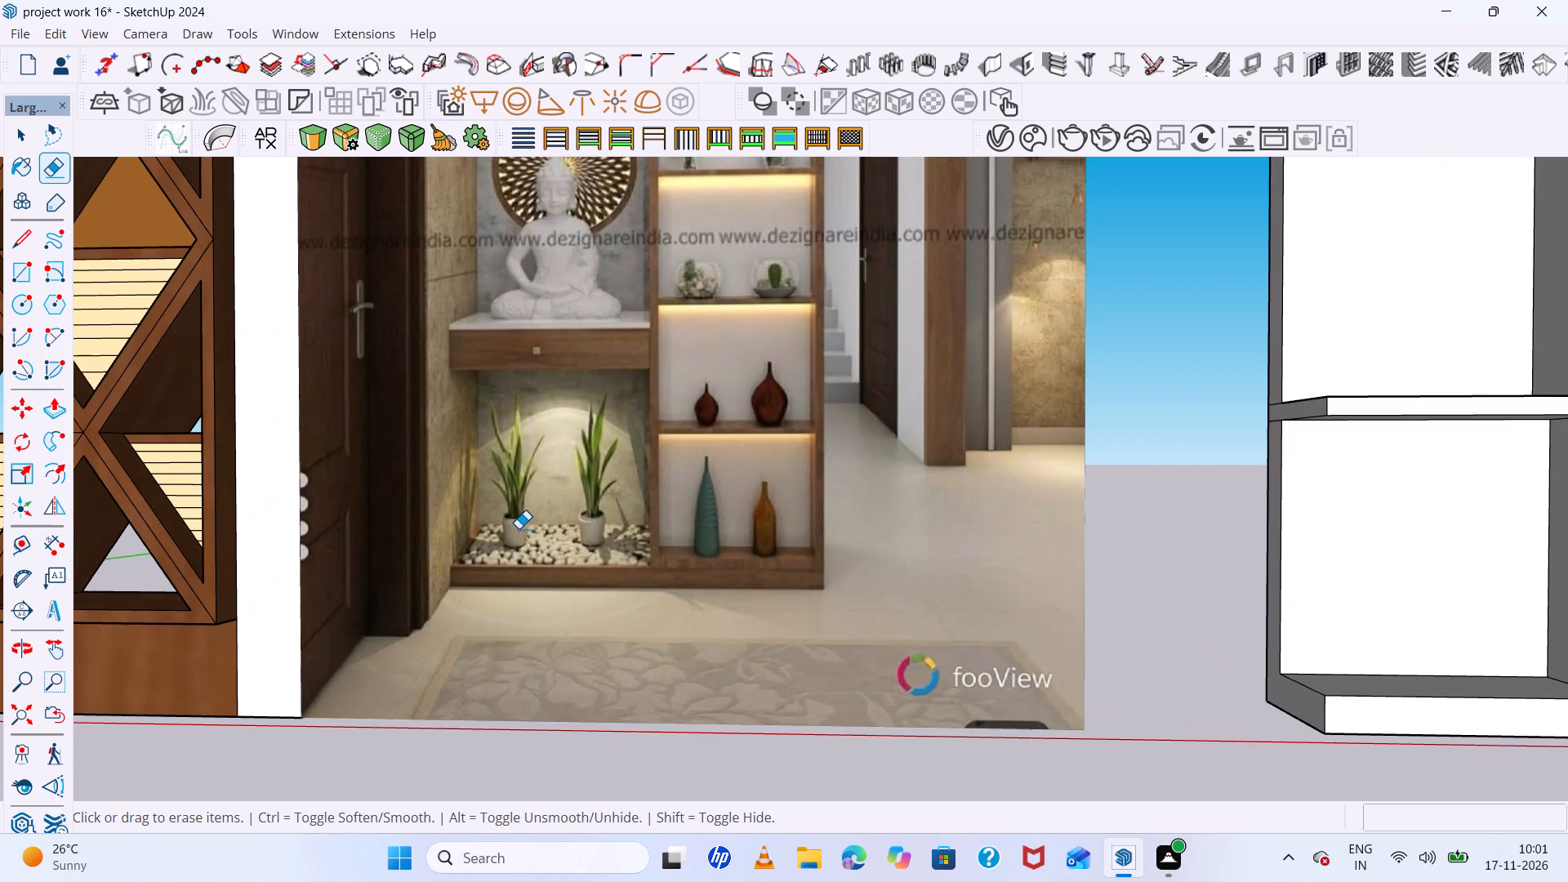
scroll(519, 528, up, 2)
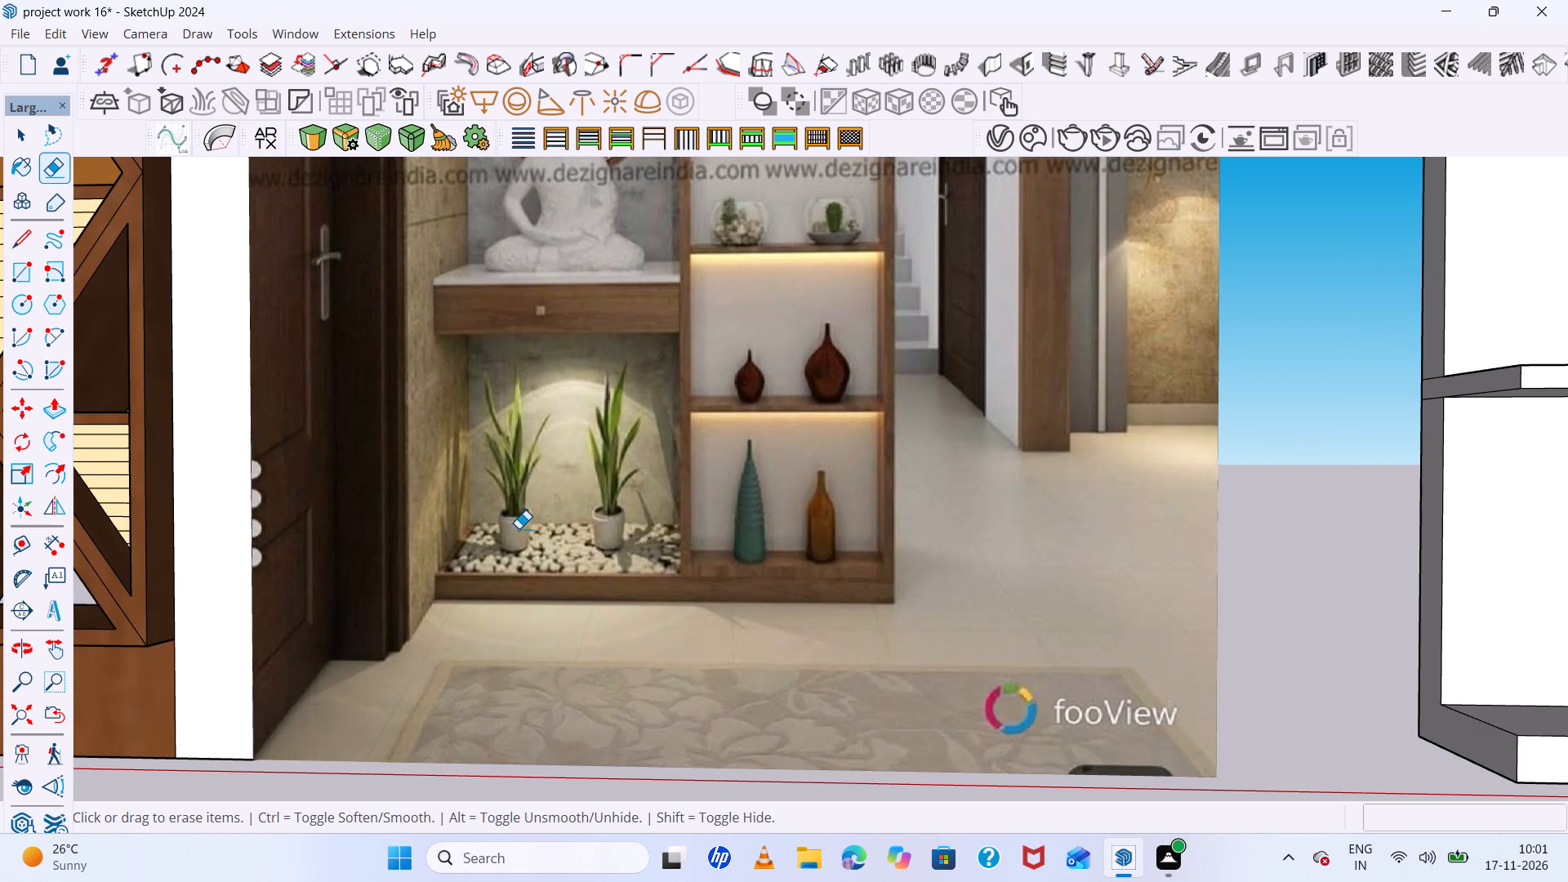
scroll(519, 528, down, 3)
middle_drag(519, 526, 529, 522)
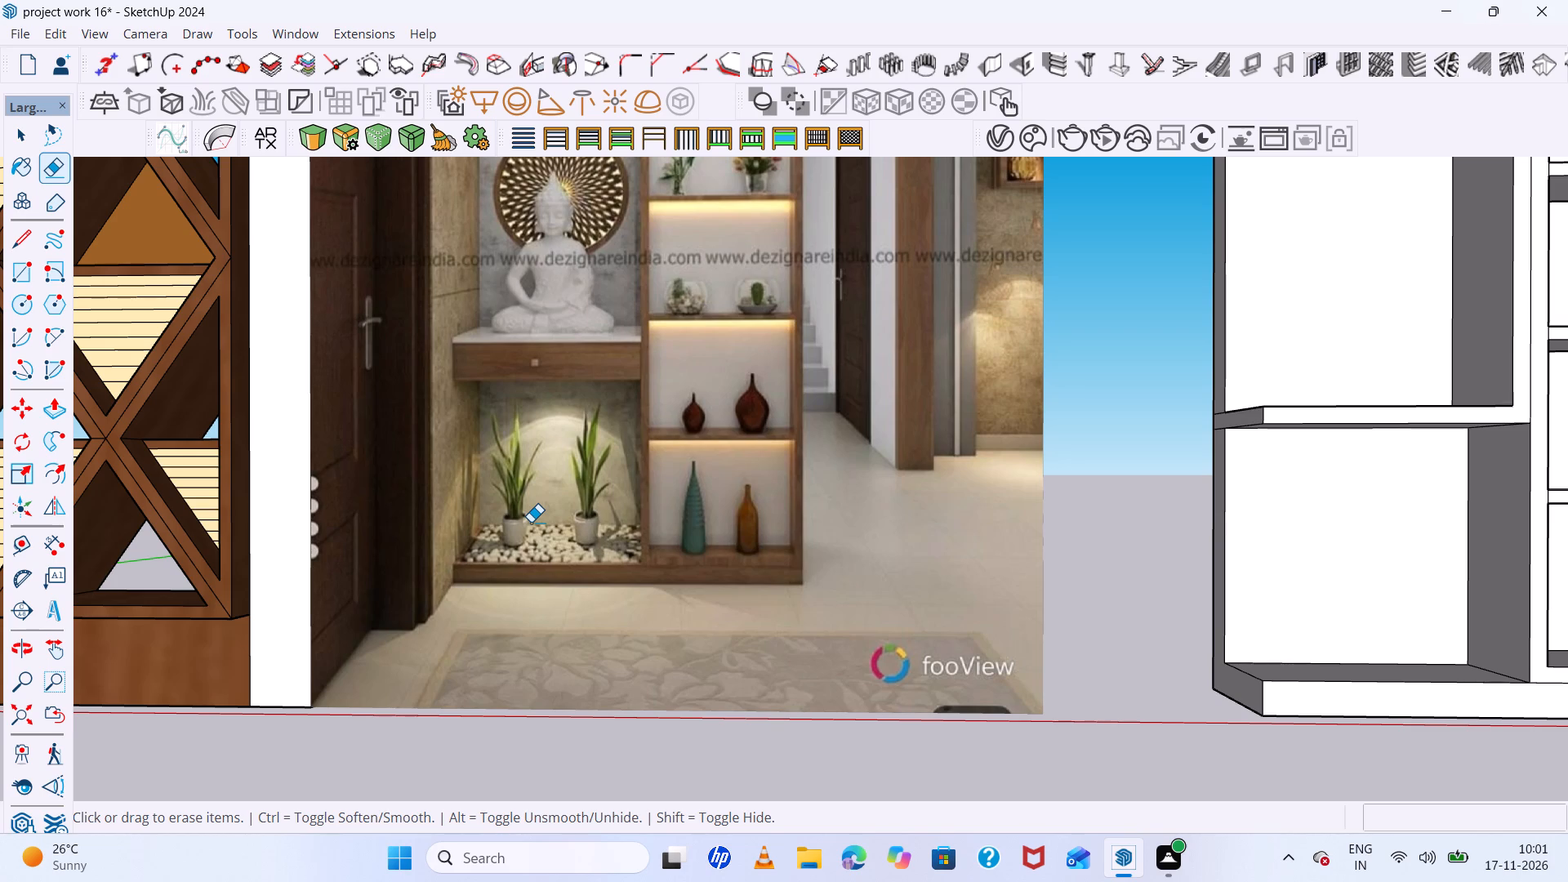
scroll(531, 522, up, 5)
scroll(531, 522, down, 5)
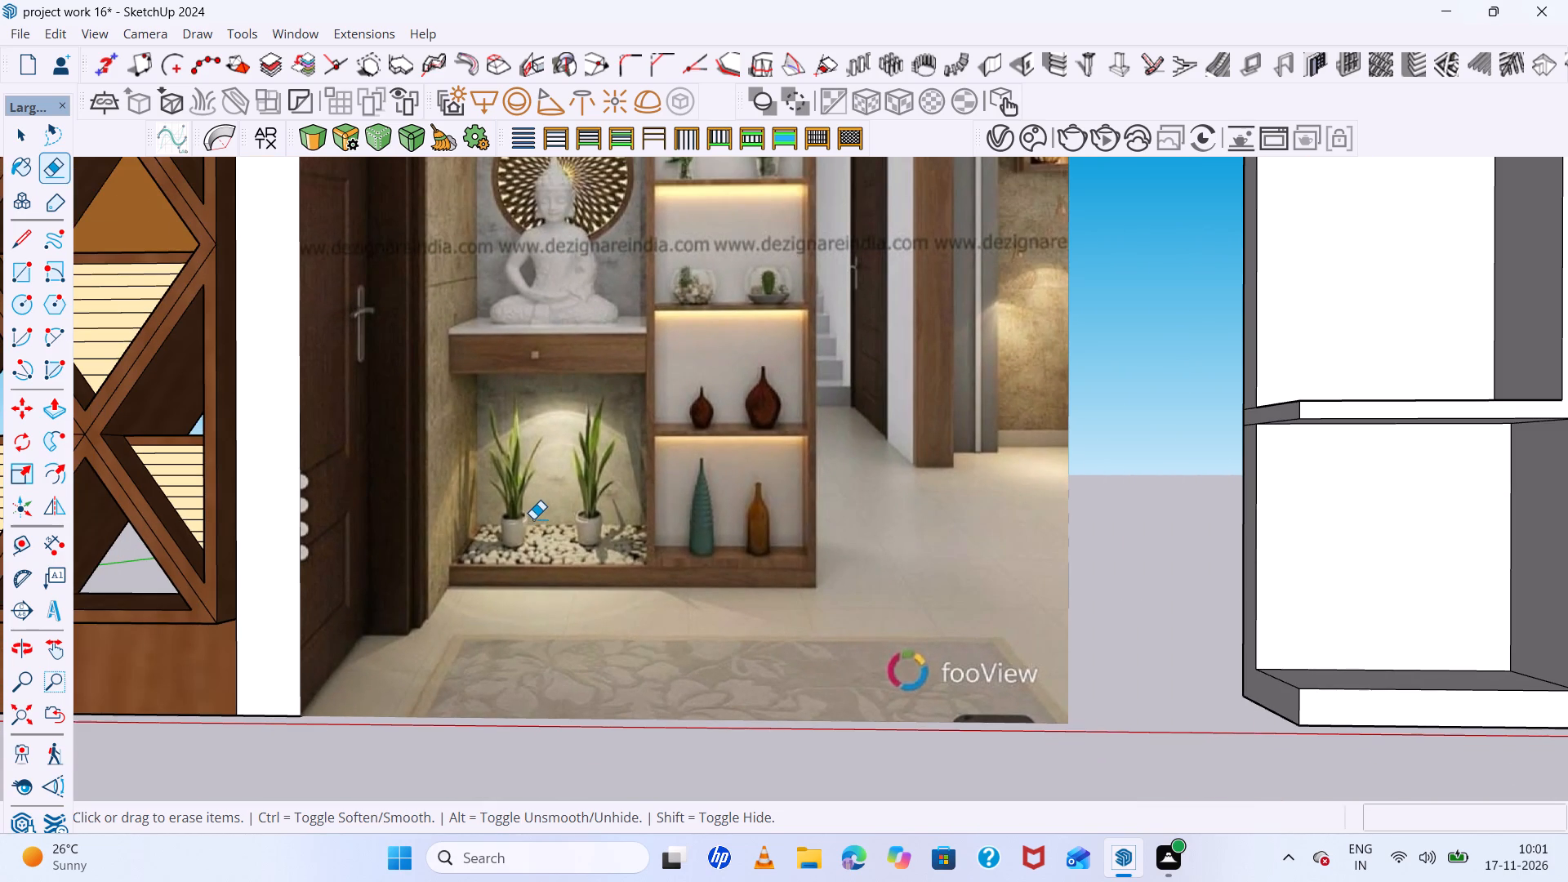
scroll(533, 518, up, 5)
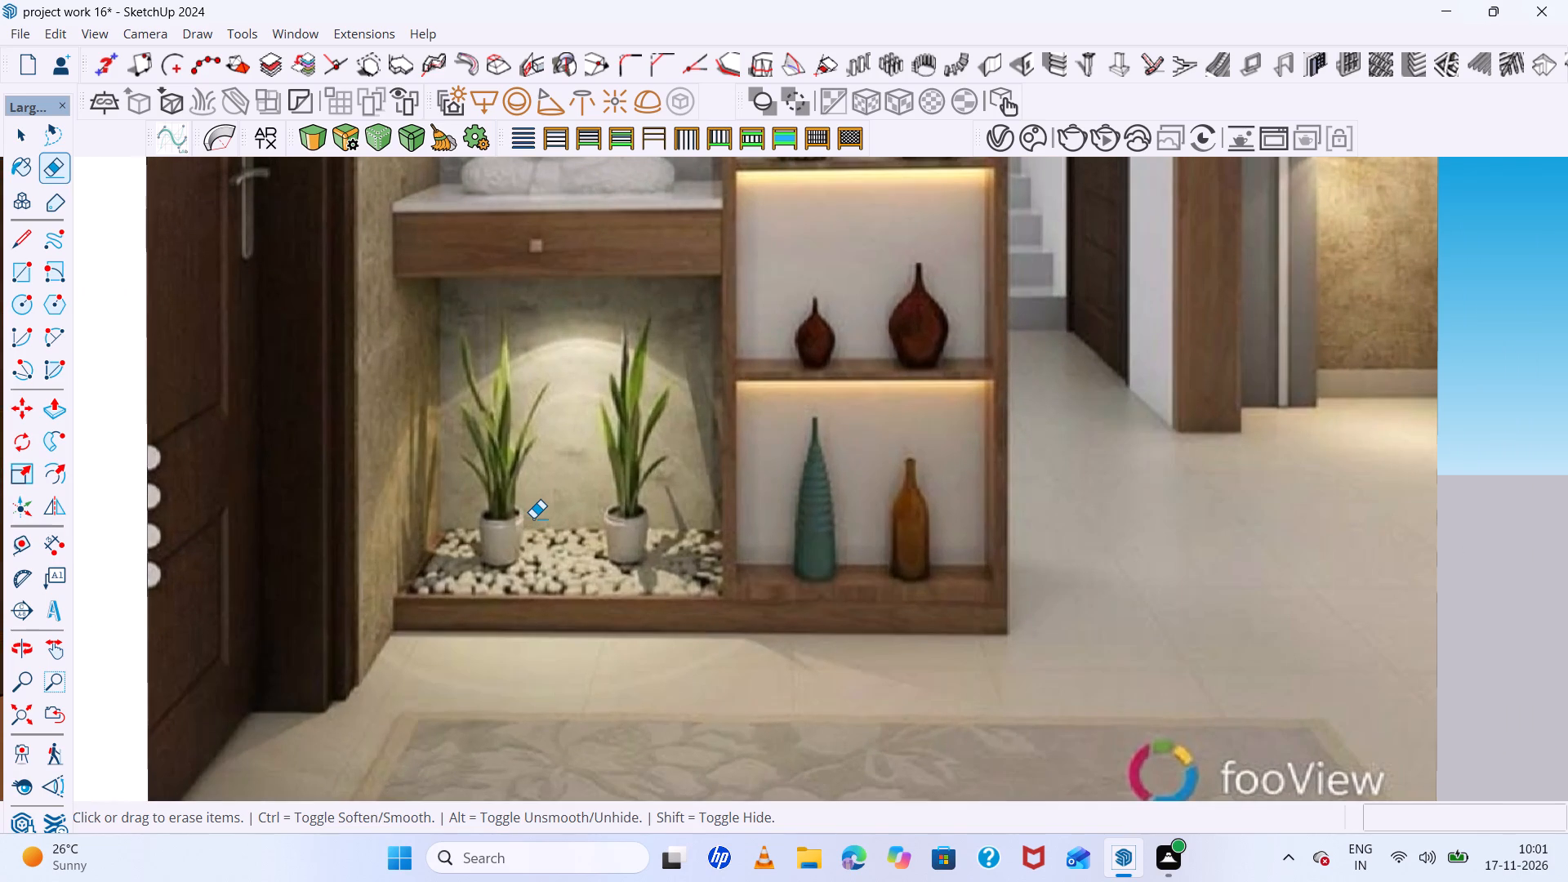
scroll(623, 587, up, 6)
scroll(621, 576, down, 3)
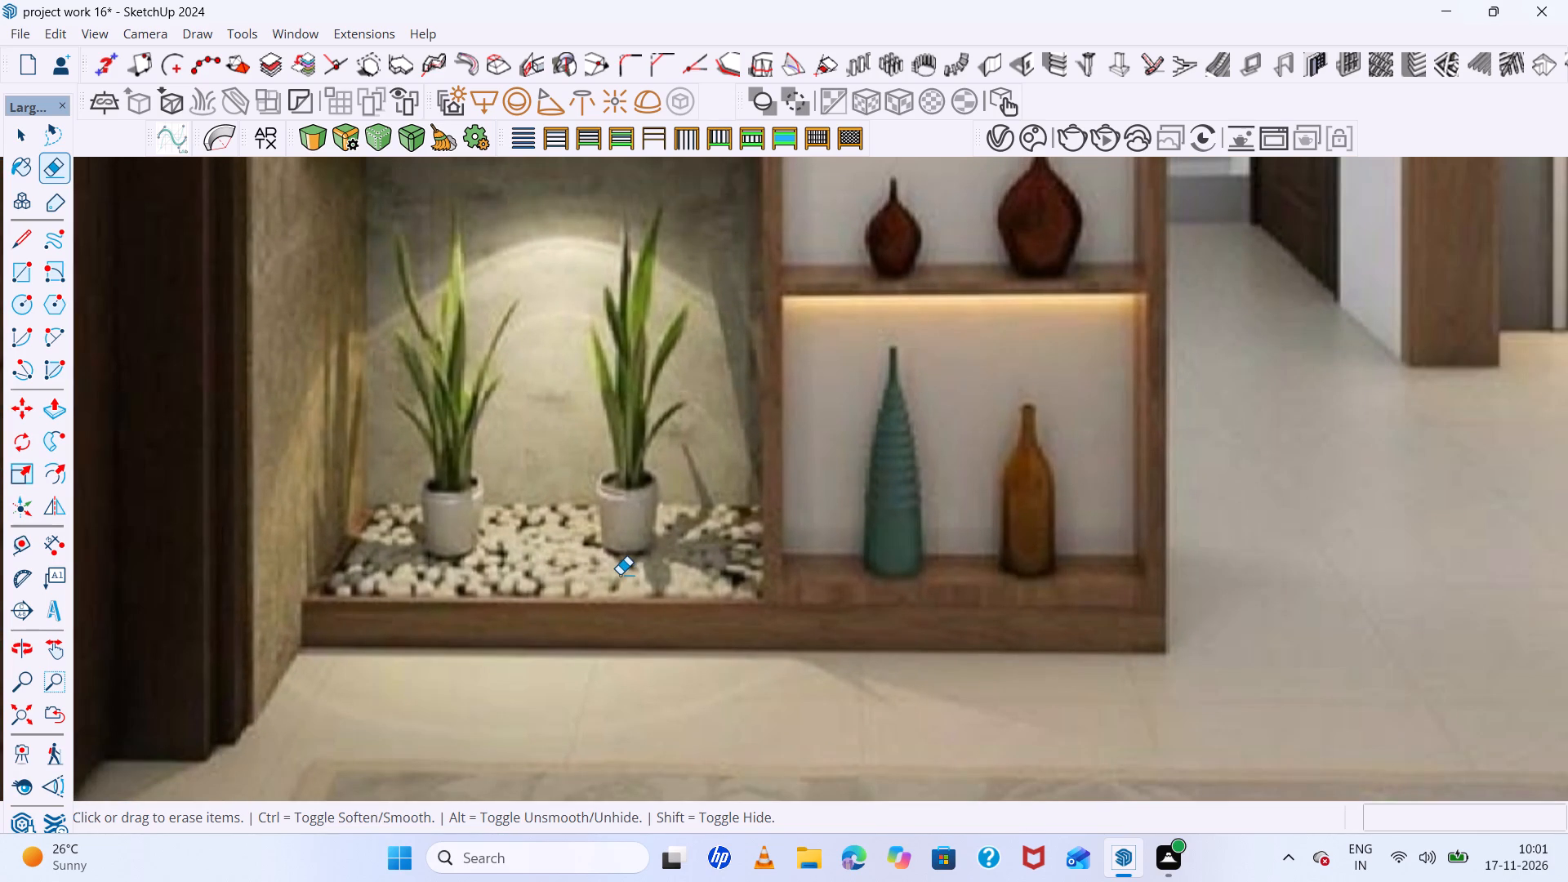
scroll(620, 574, down, 1)
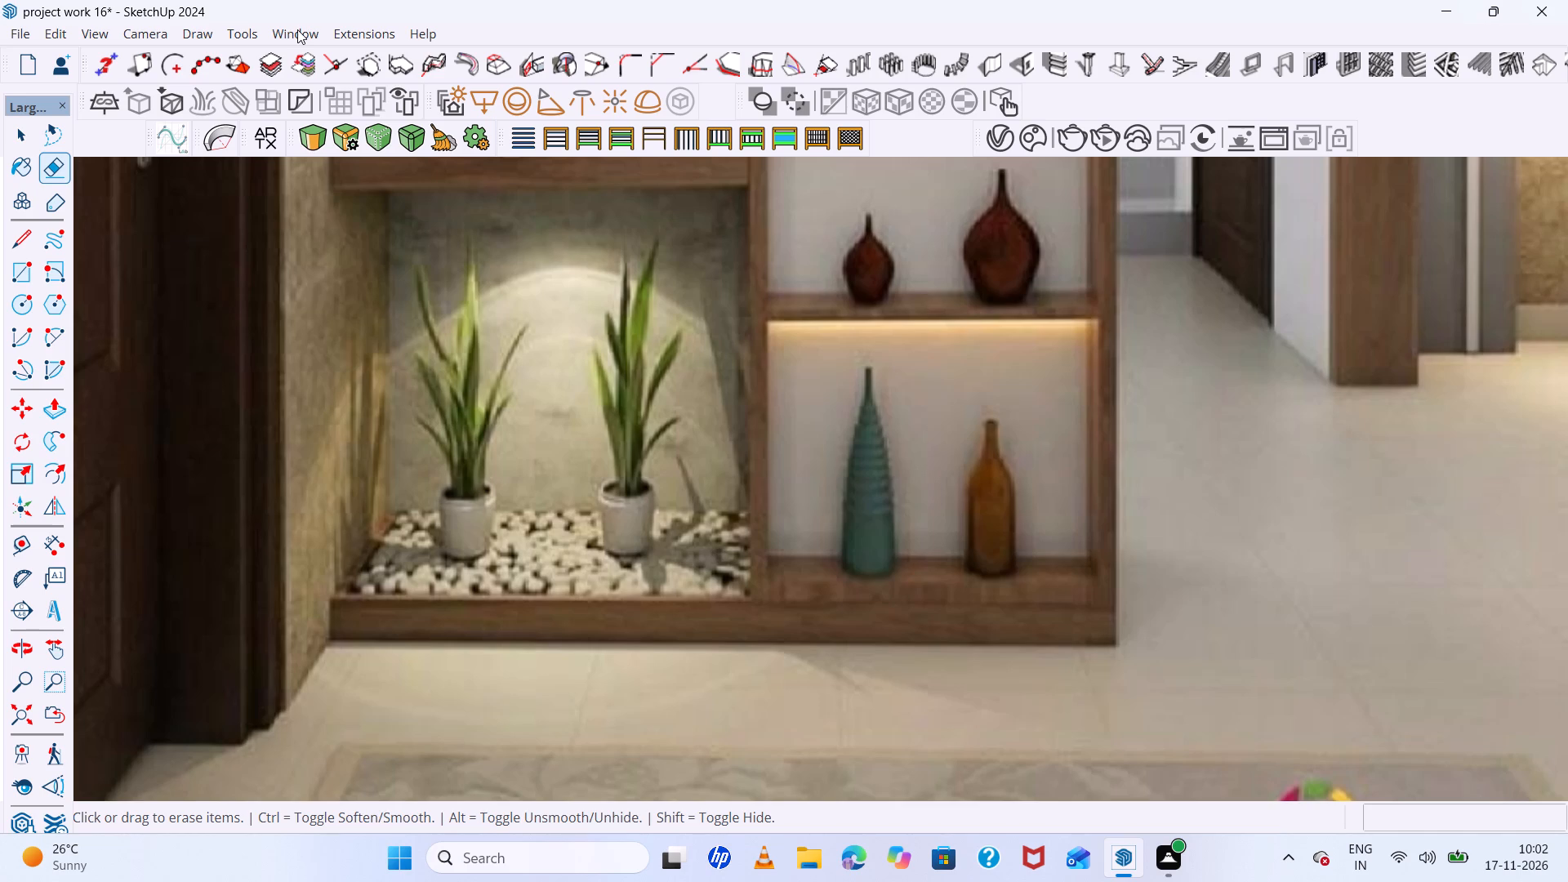
Search the 3D Warehouse for "rocks".
double_click(297, 29)
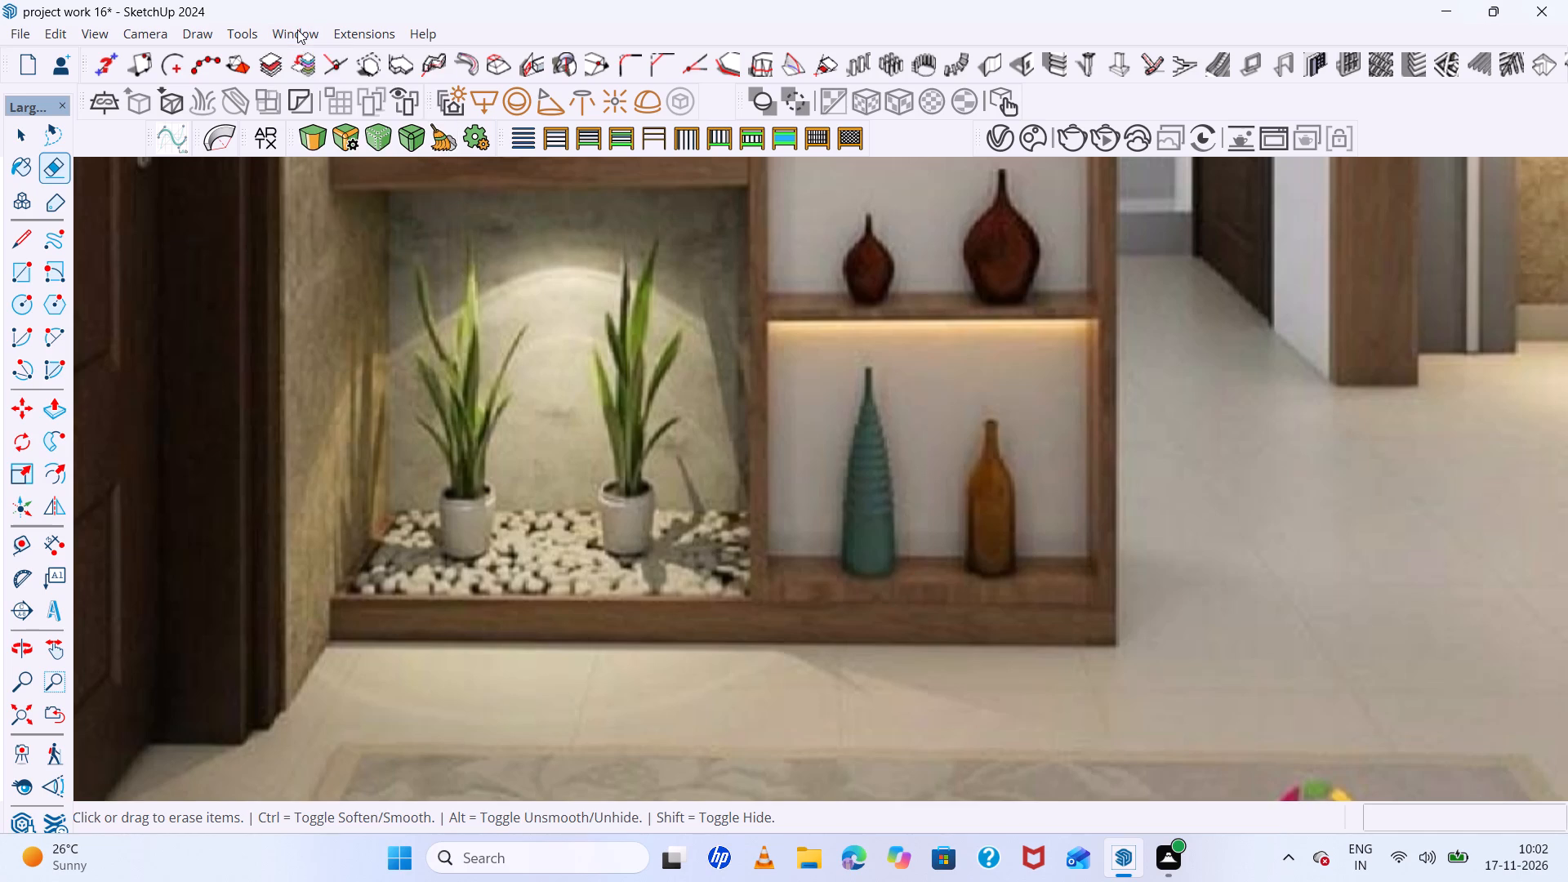
click(297, 29)
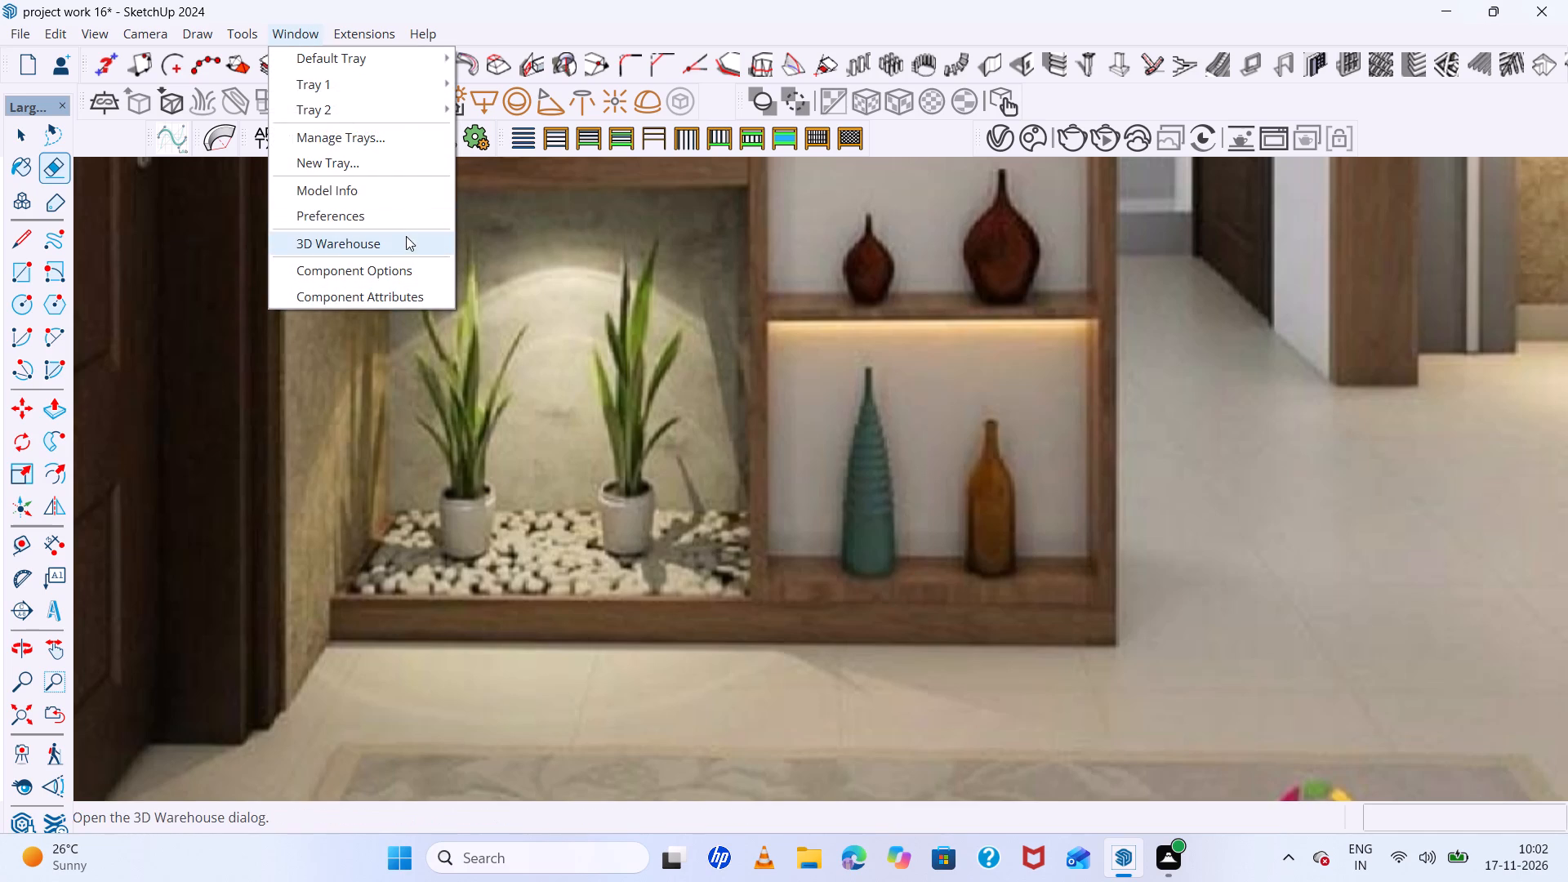
click(405, 240)
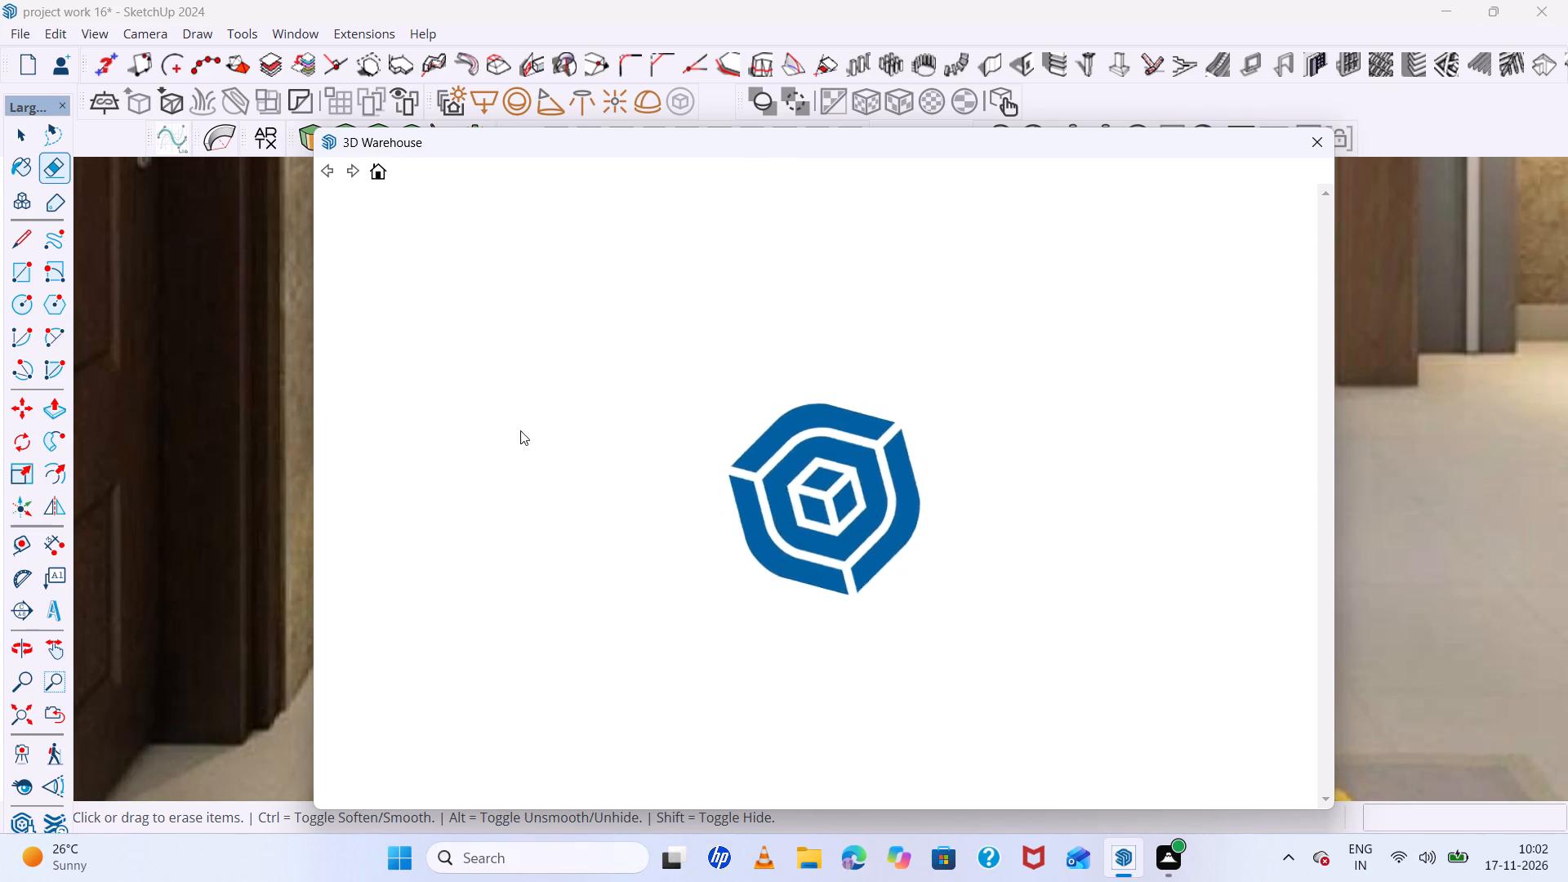
double_click(630, 222)
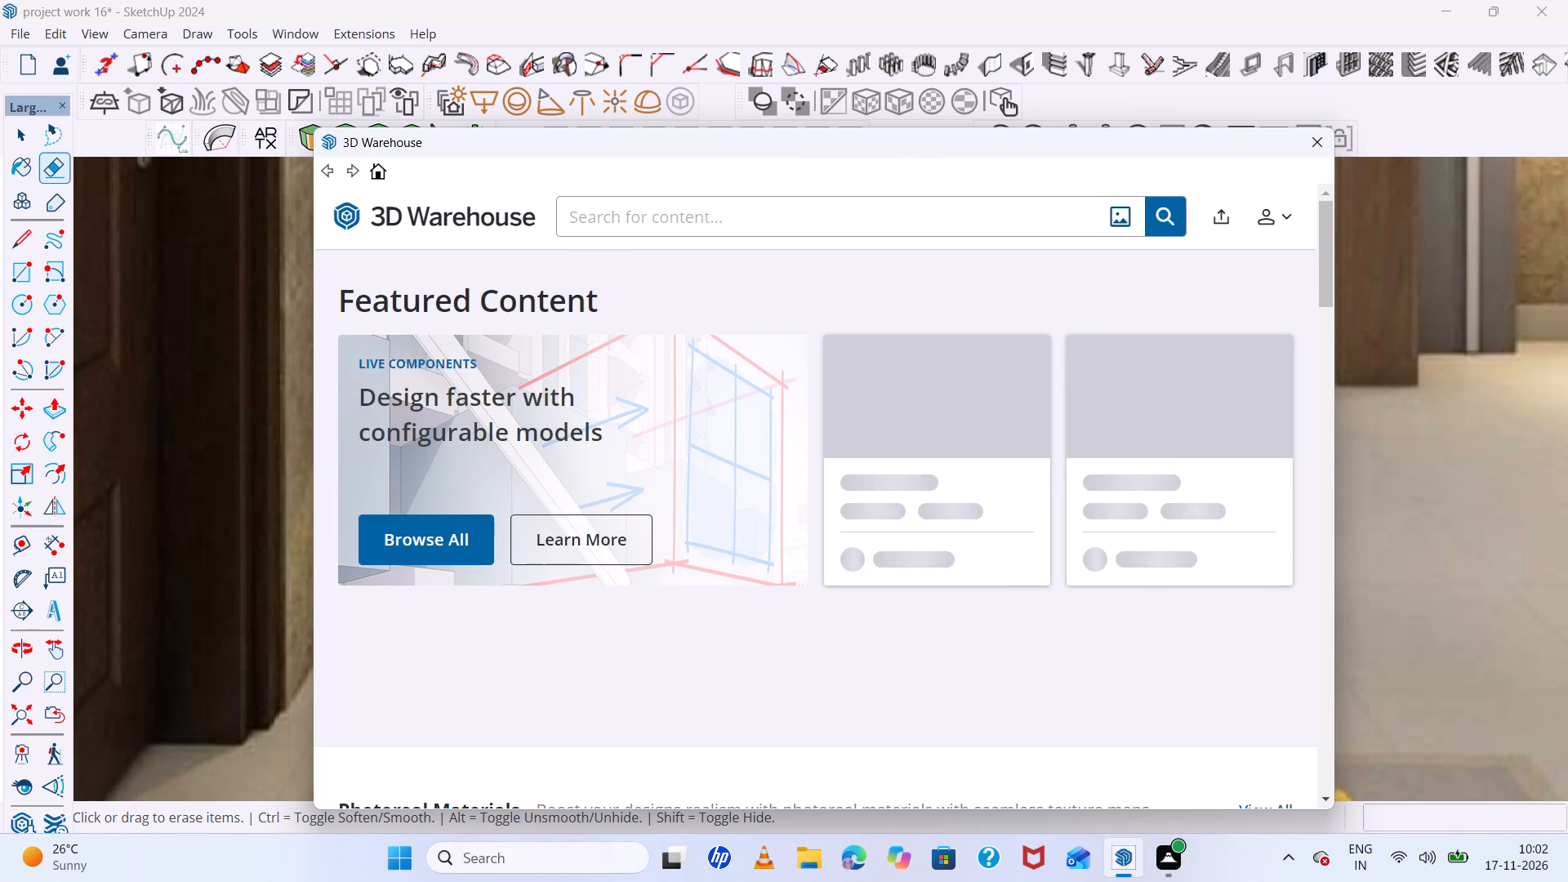
text(rockd)
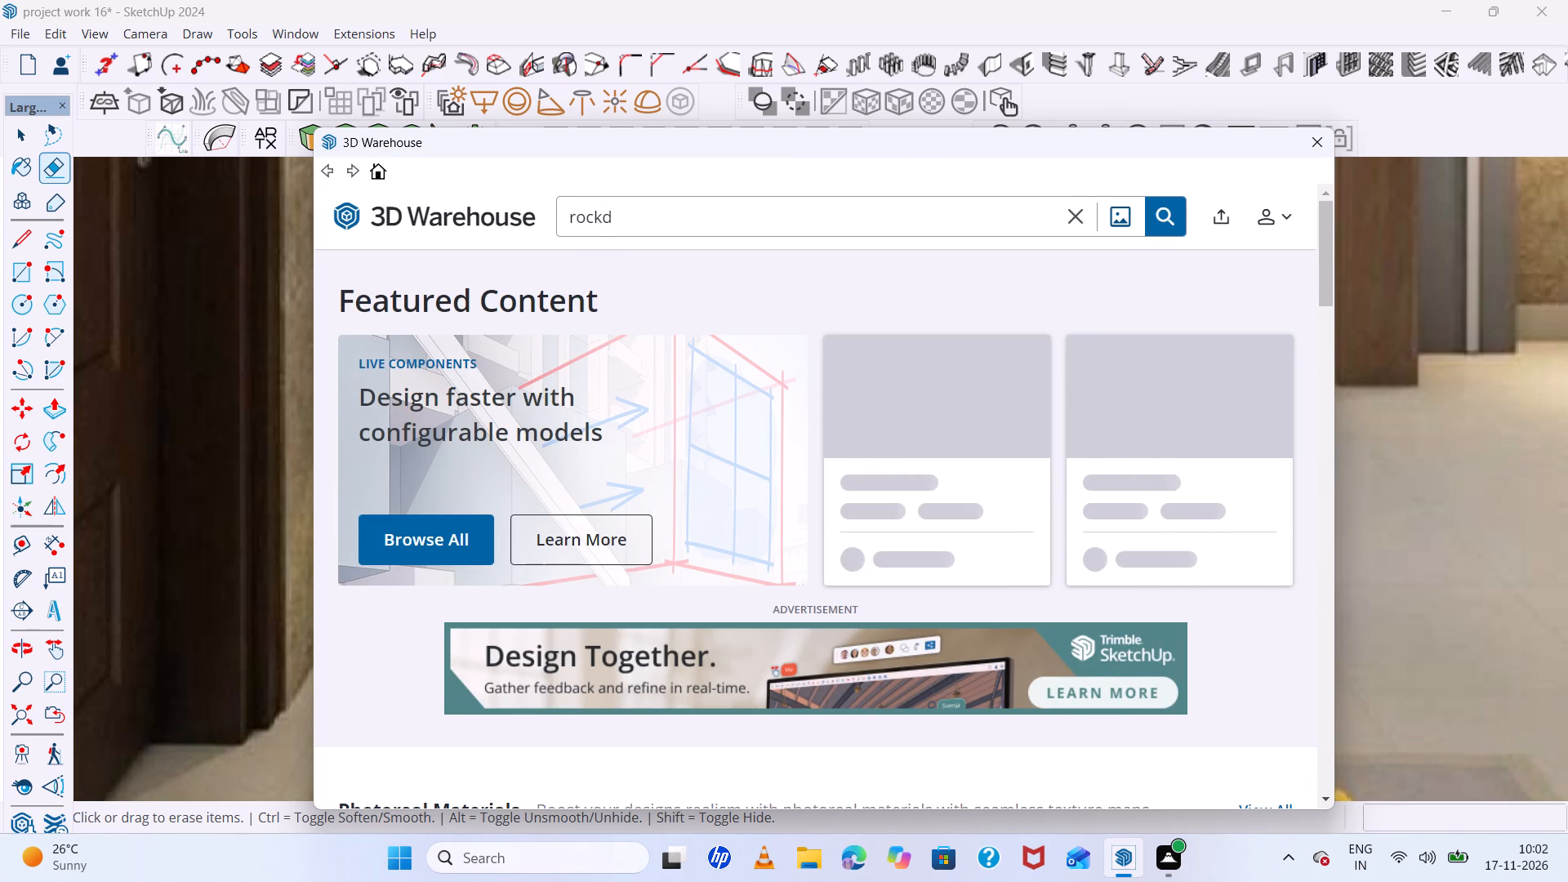
key(BackSpace)
key(s)
key(Return)
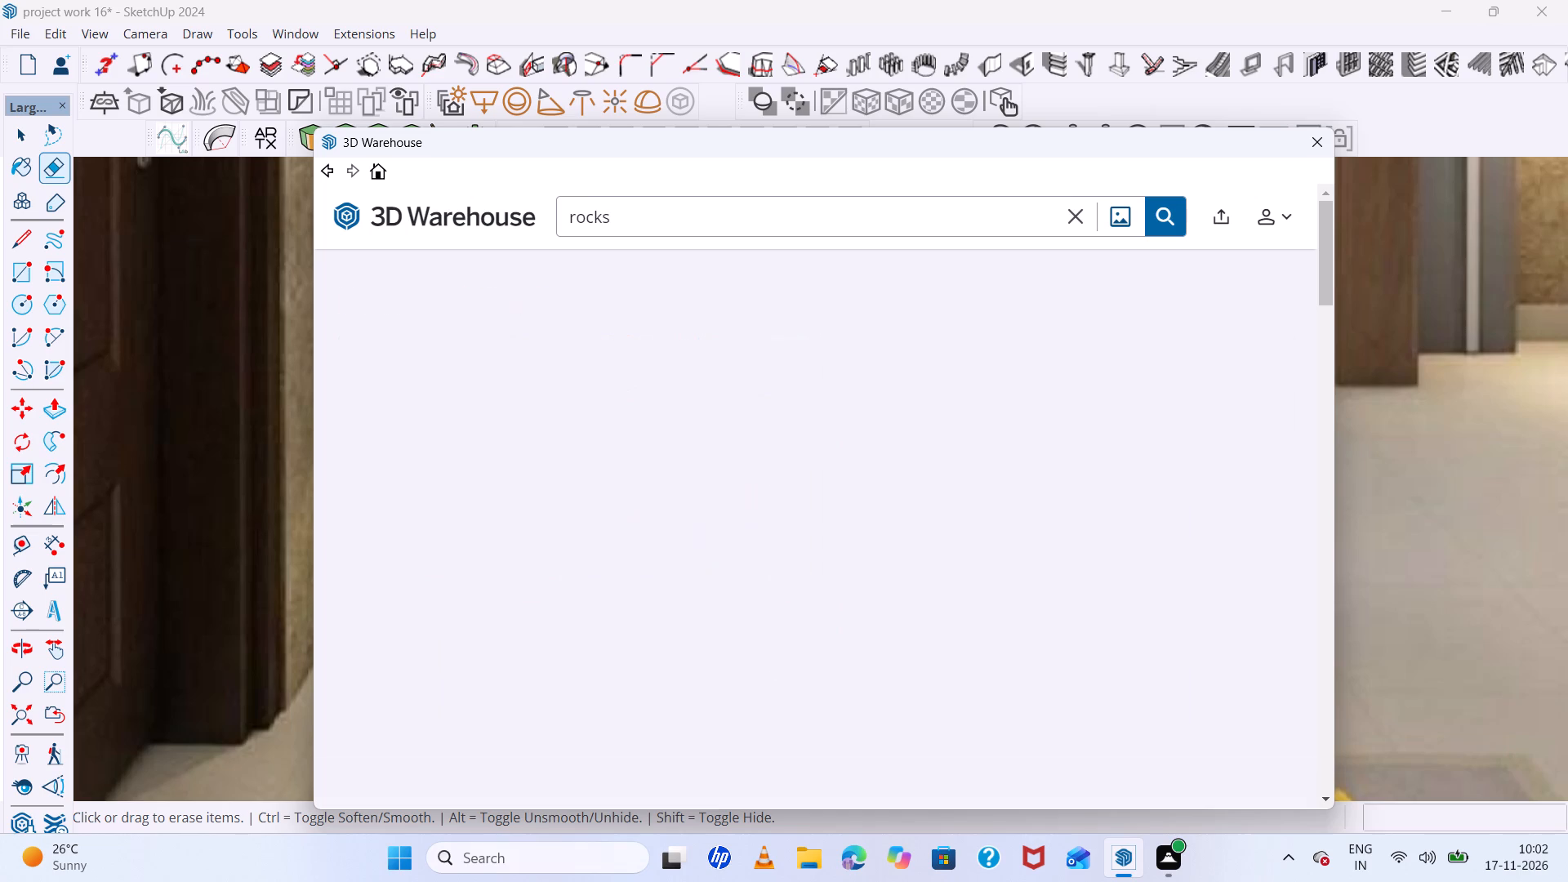
Browse the rock models in the search results for one suited to the niche's pebble bed.
scroll(661, 410, down, 1)
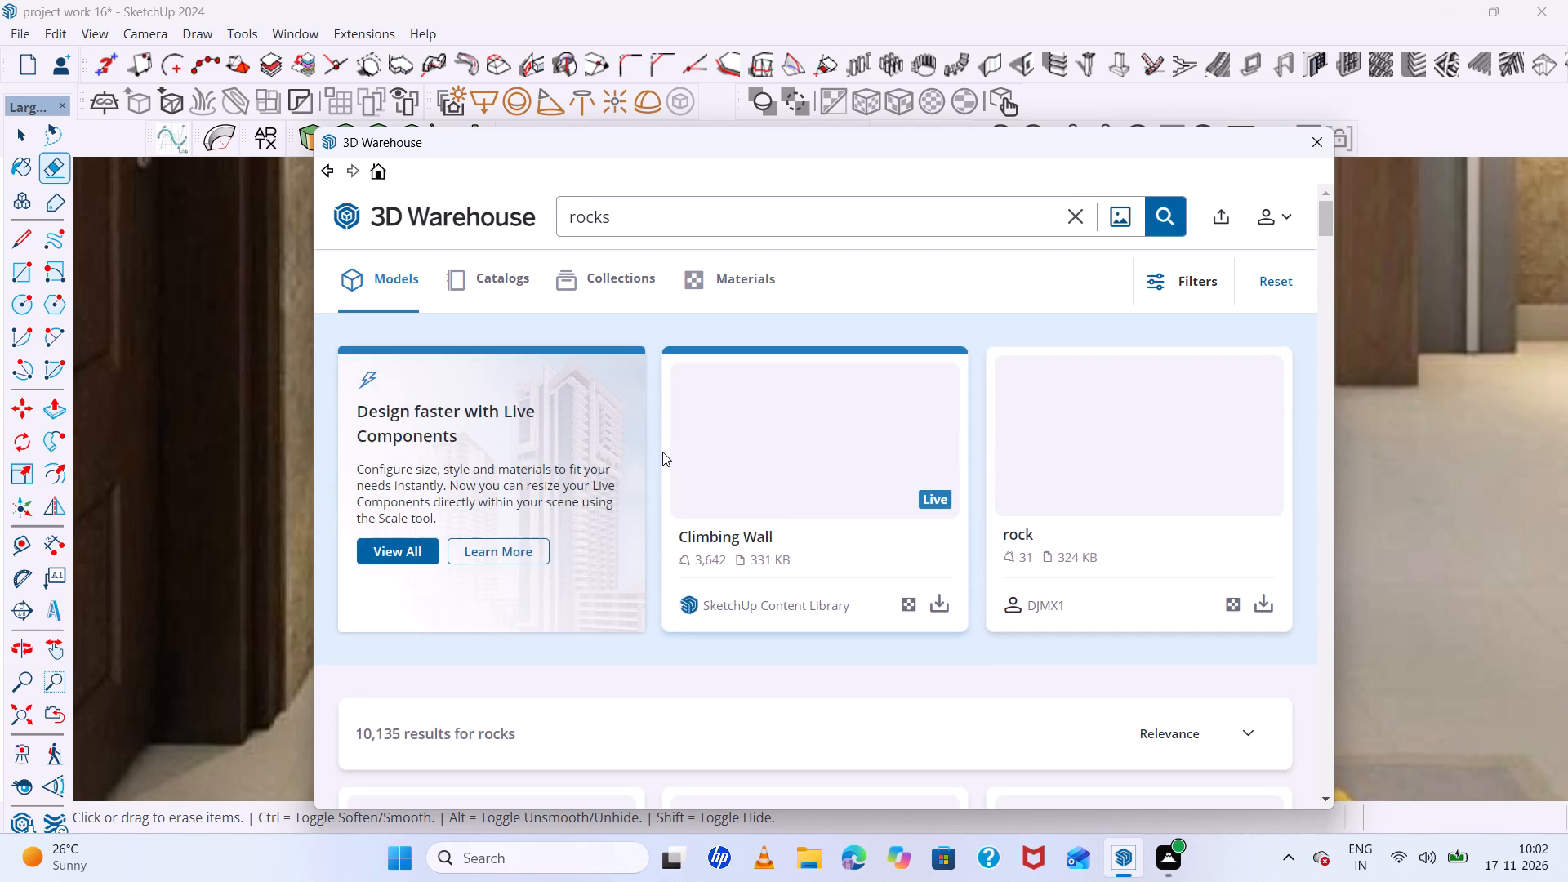
scroll(662, 452, down, 4)
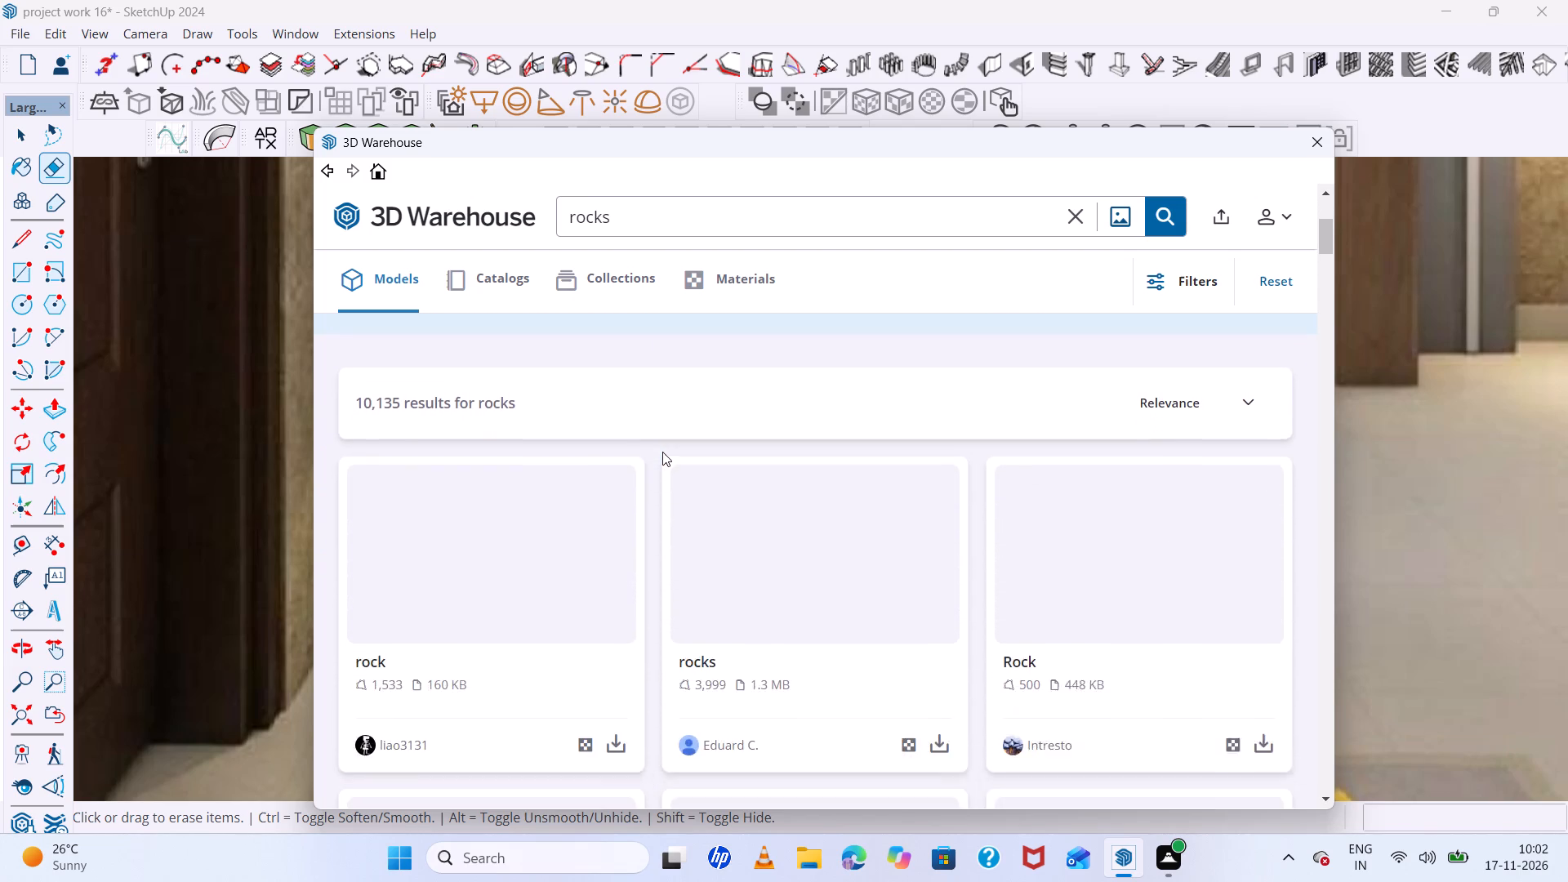
scroll(662, 452, down, 1)
scroll(662, 452, up, 5)
scroll(662, 452, down, 5)
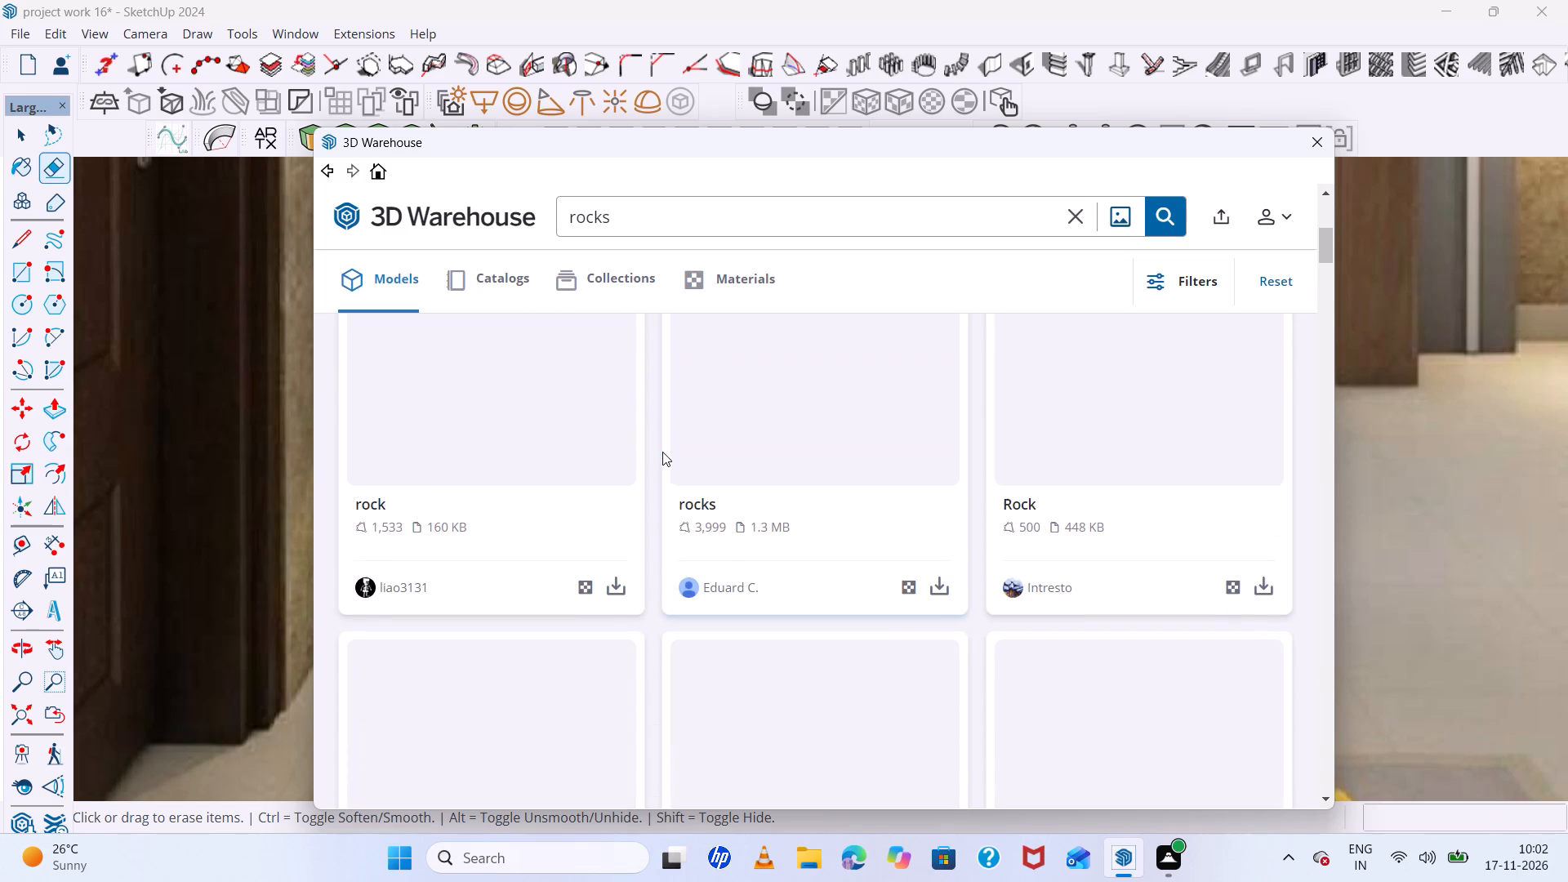
scroll(662, 452, up, 2)
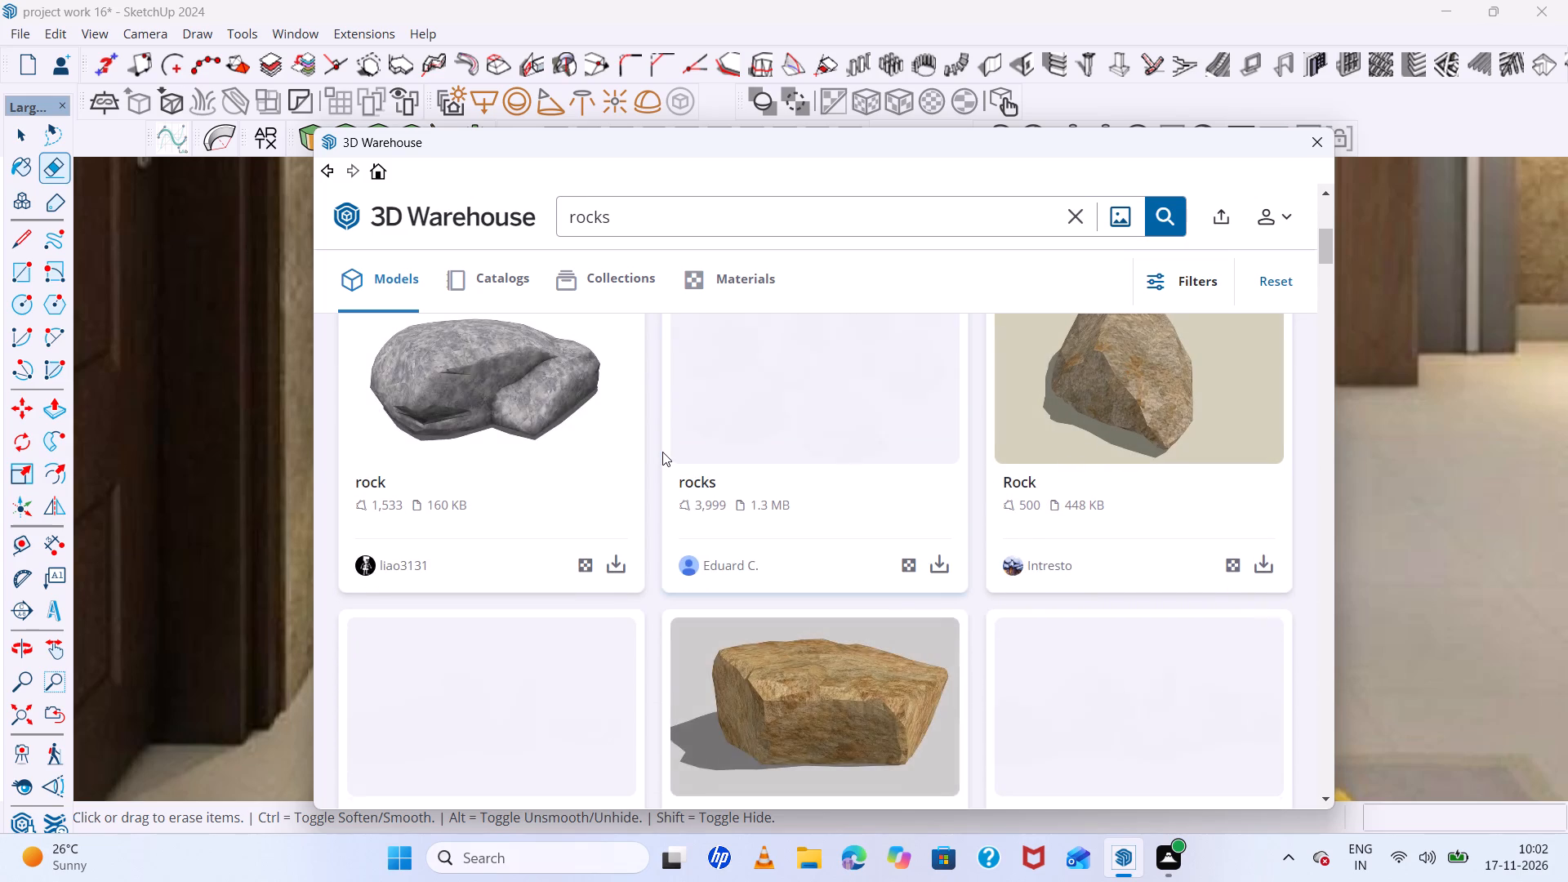
scroll(662, 452, up, 8)
scroll(662, 452, down, 9)
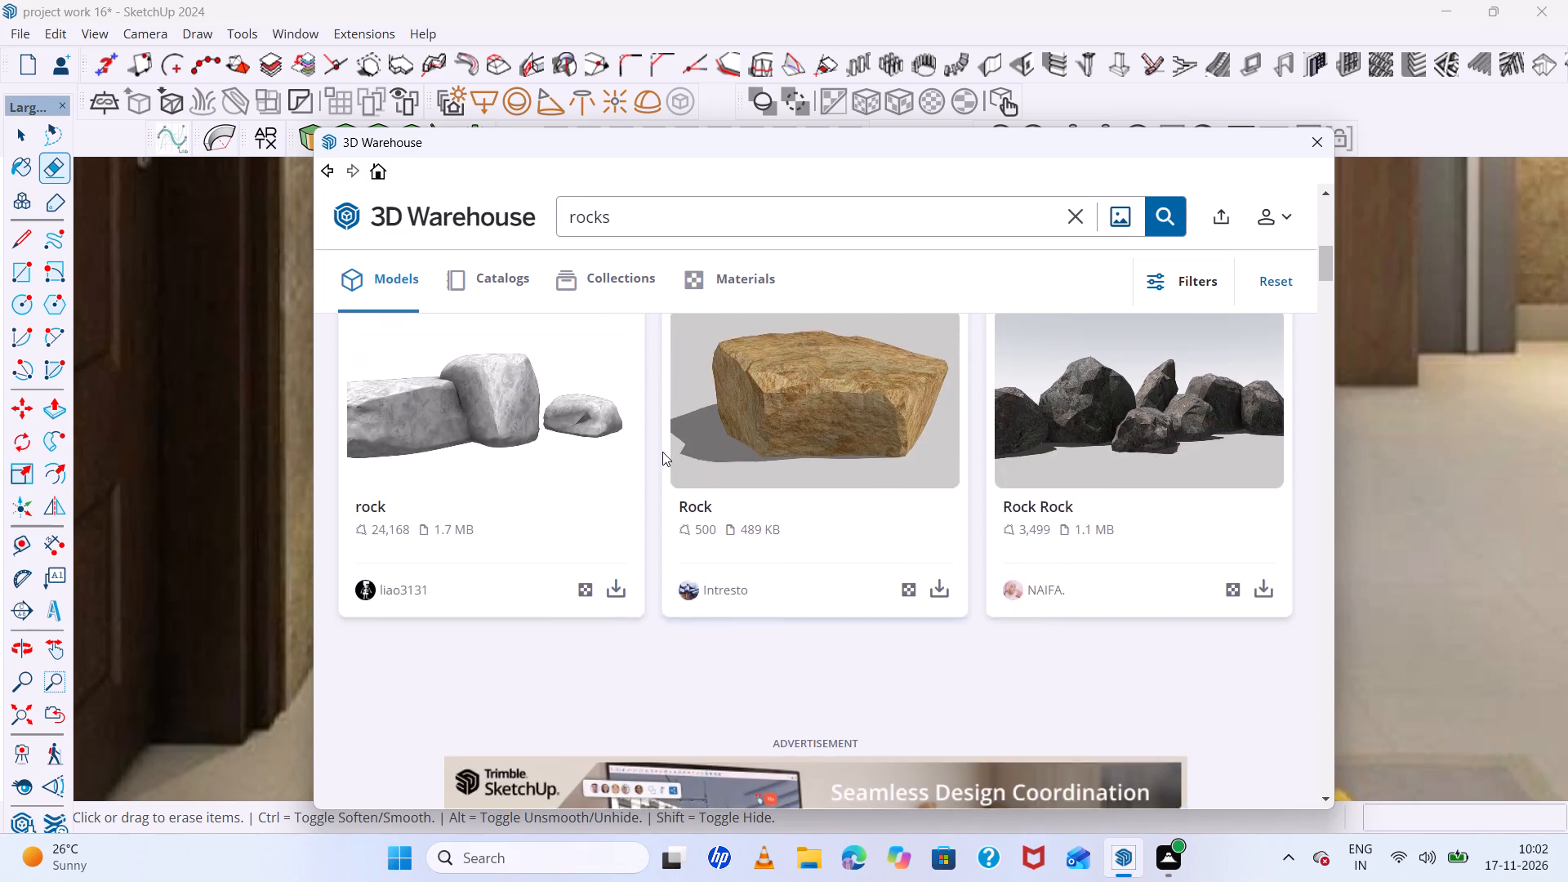
scroll(662, 452, down, 9)
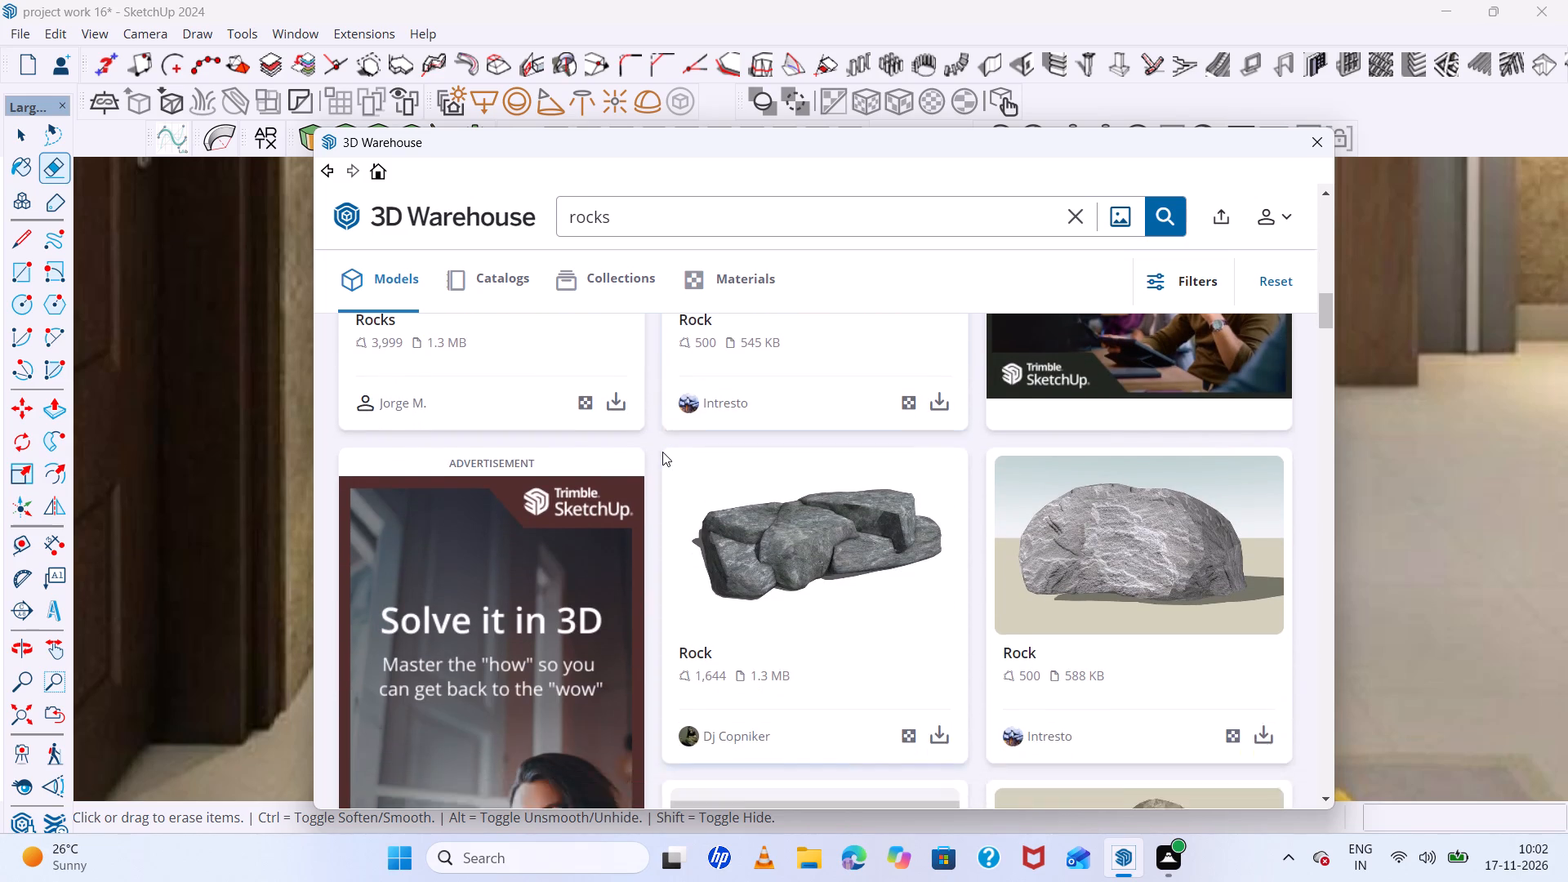
scroll(662, 452, down, 9)
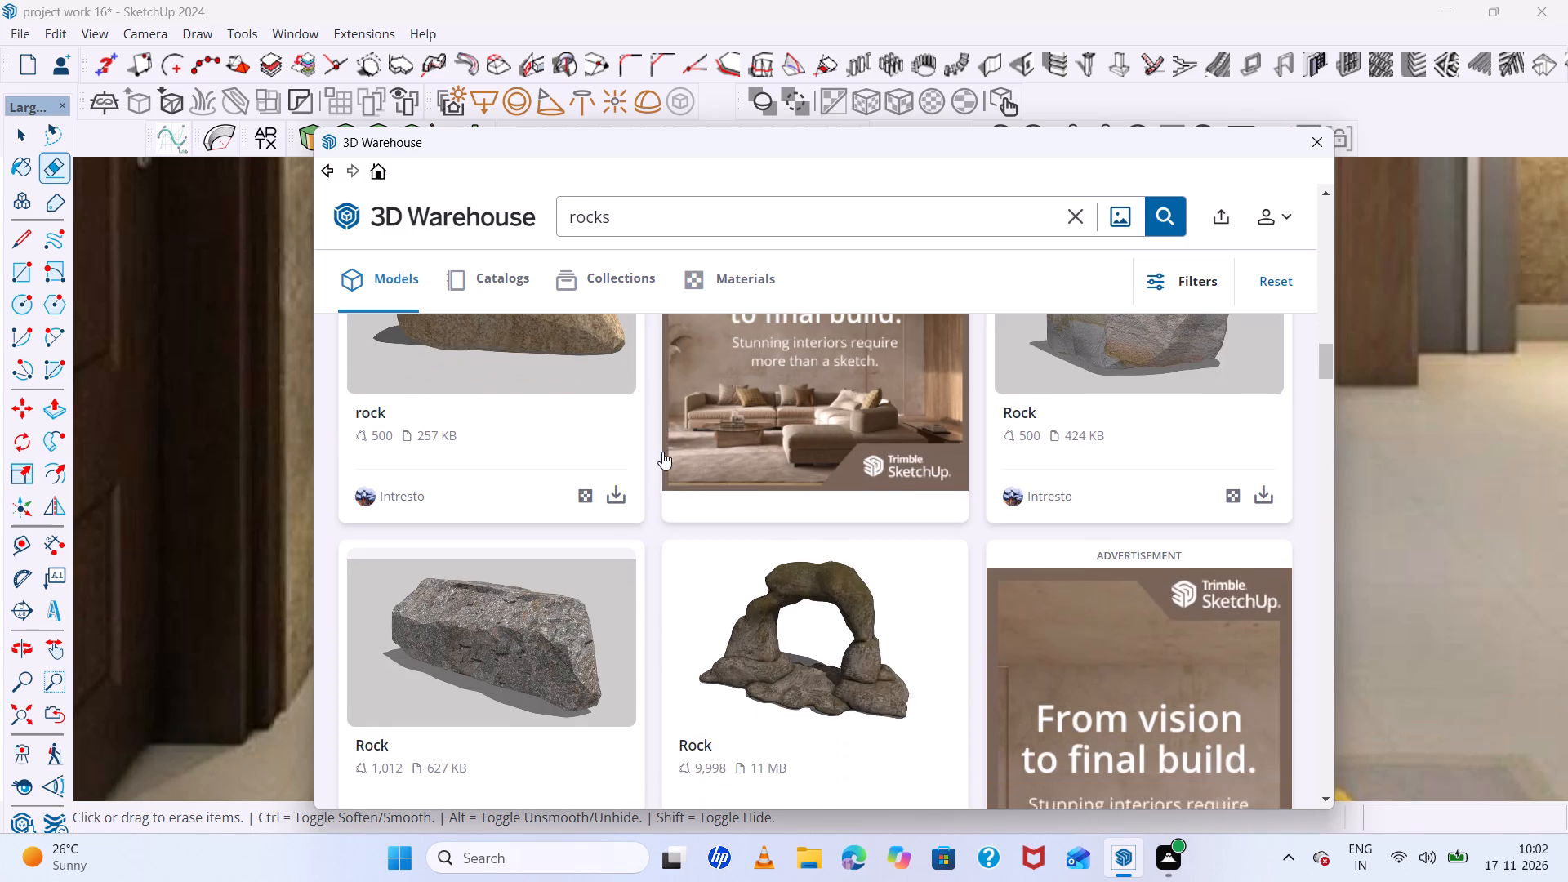
scroll(662, 452, down, 8)
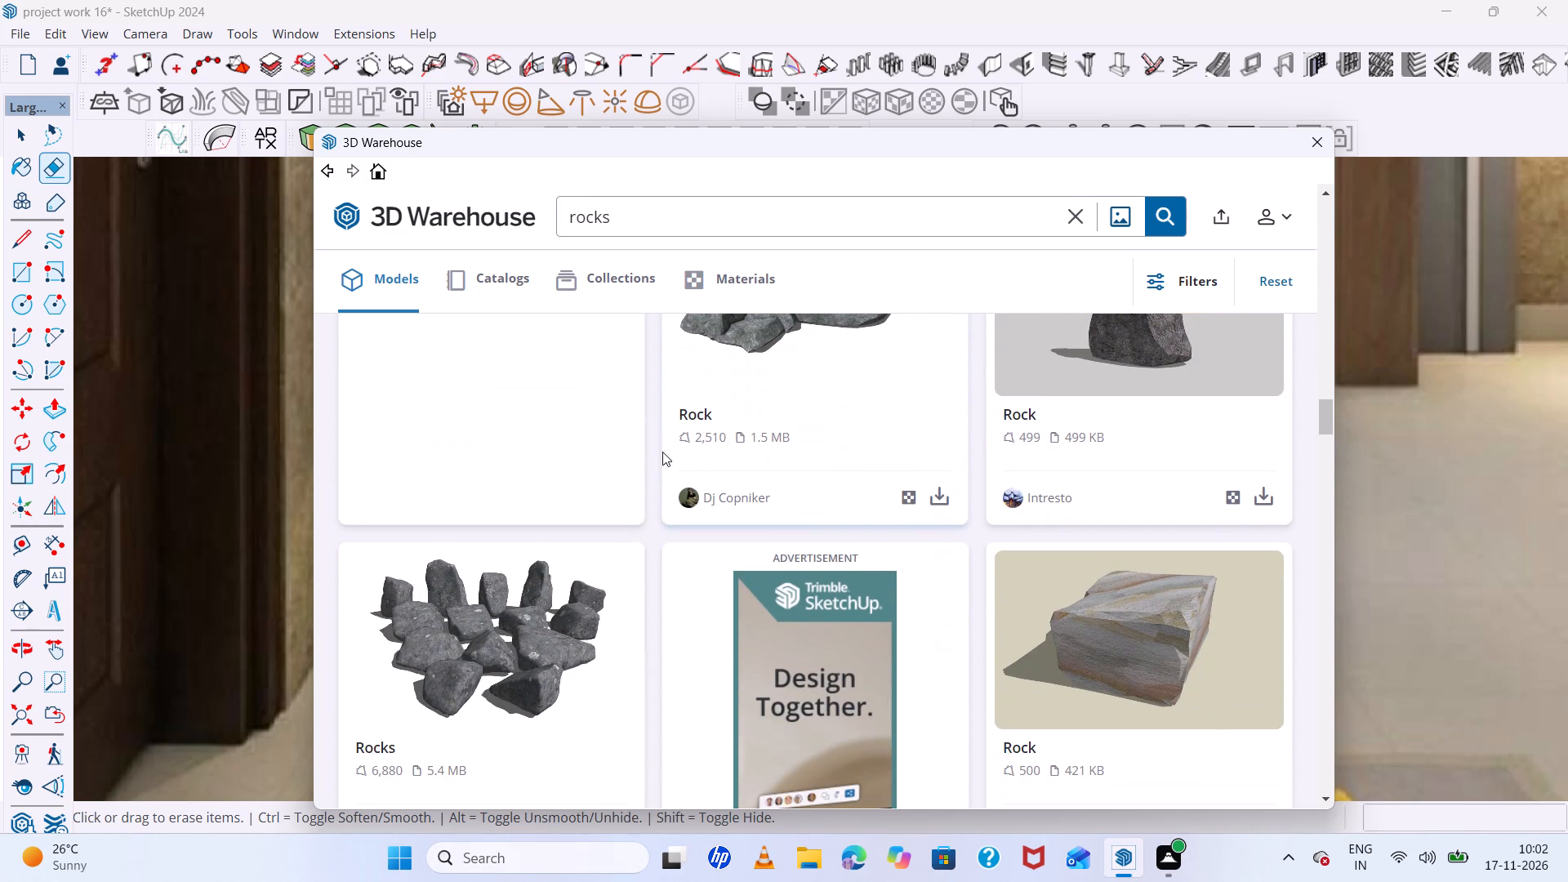
scroll(662, 452, down, 10)
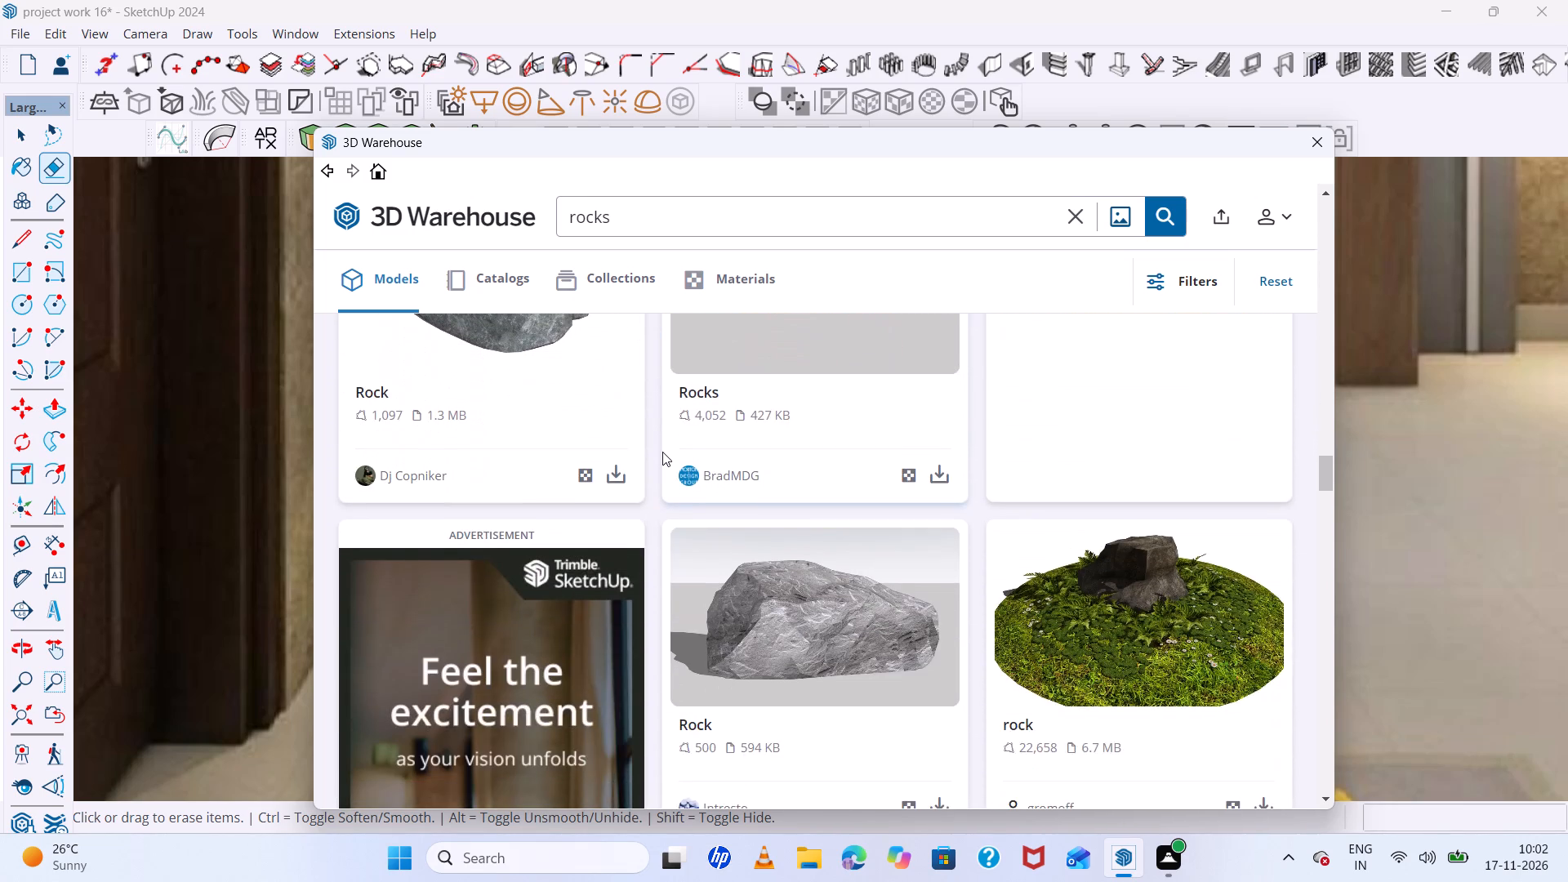
scroll(662, 452, down, 7)
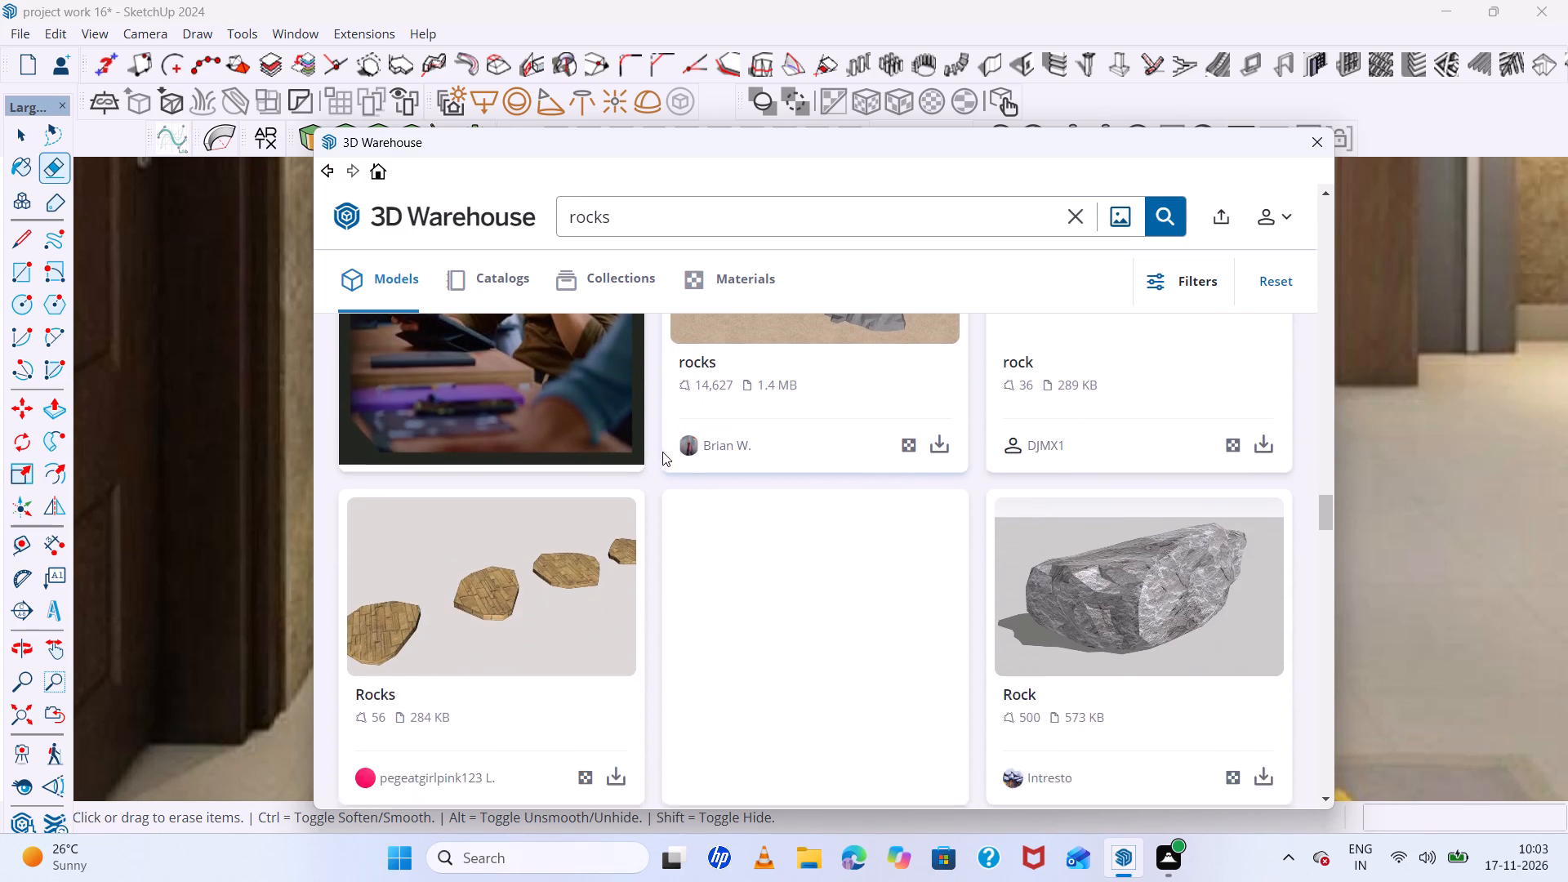
scroll(662, 452, down, 5)
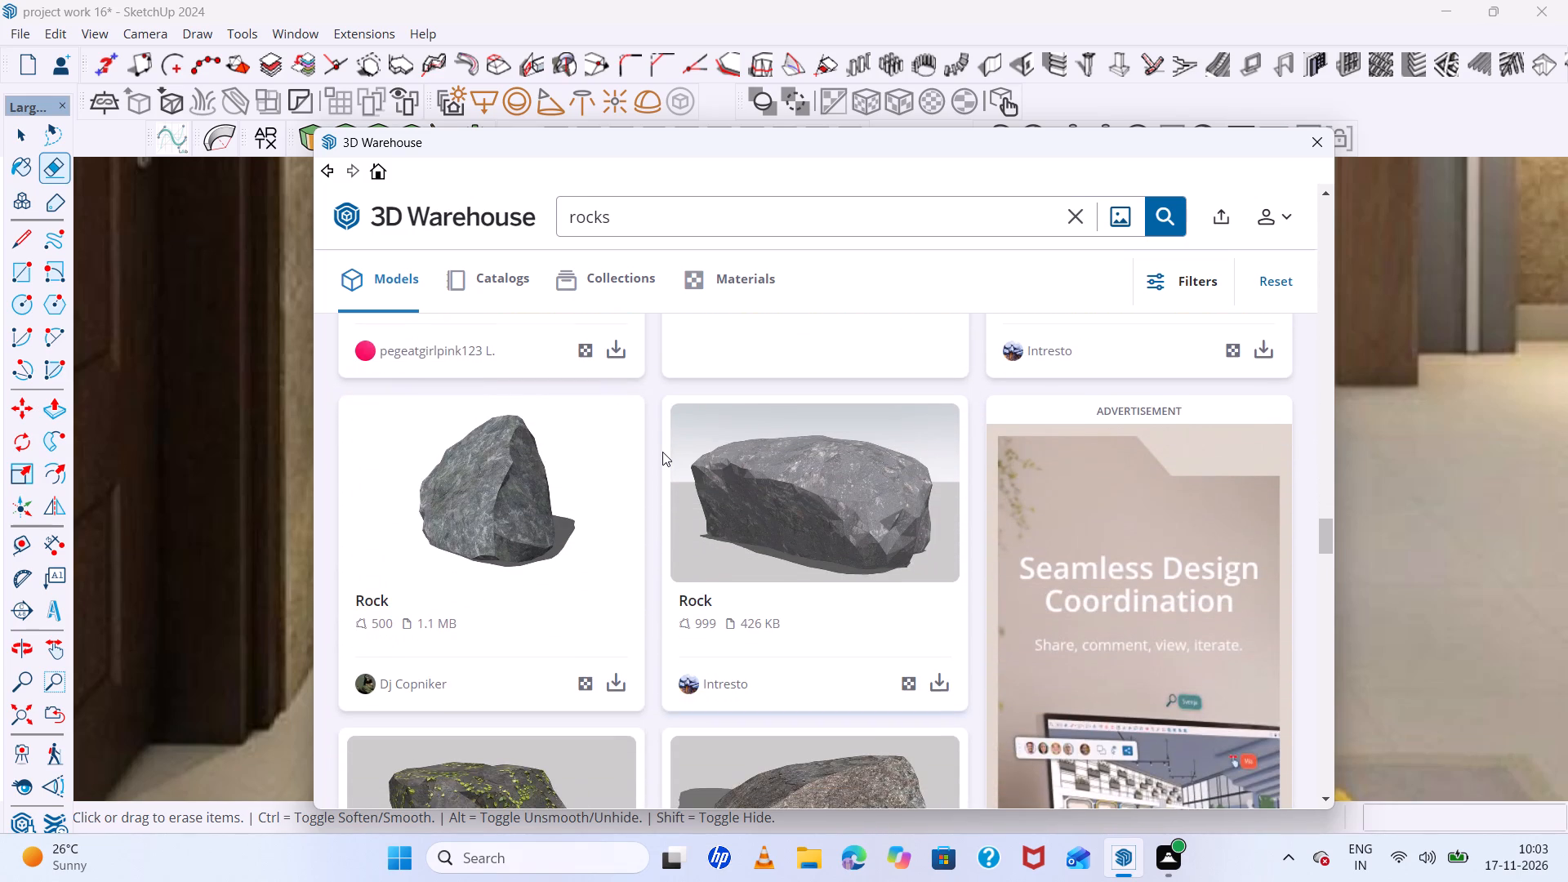
scroll(662, 452, down, 4)
scroll(662, 452, up, 5)
scroll(662, 452, down, 2)
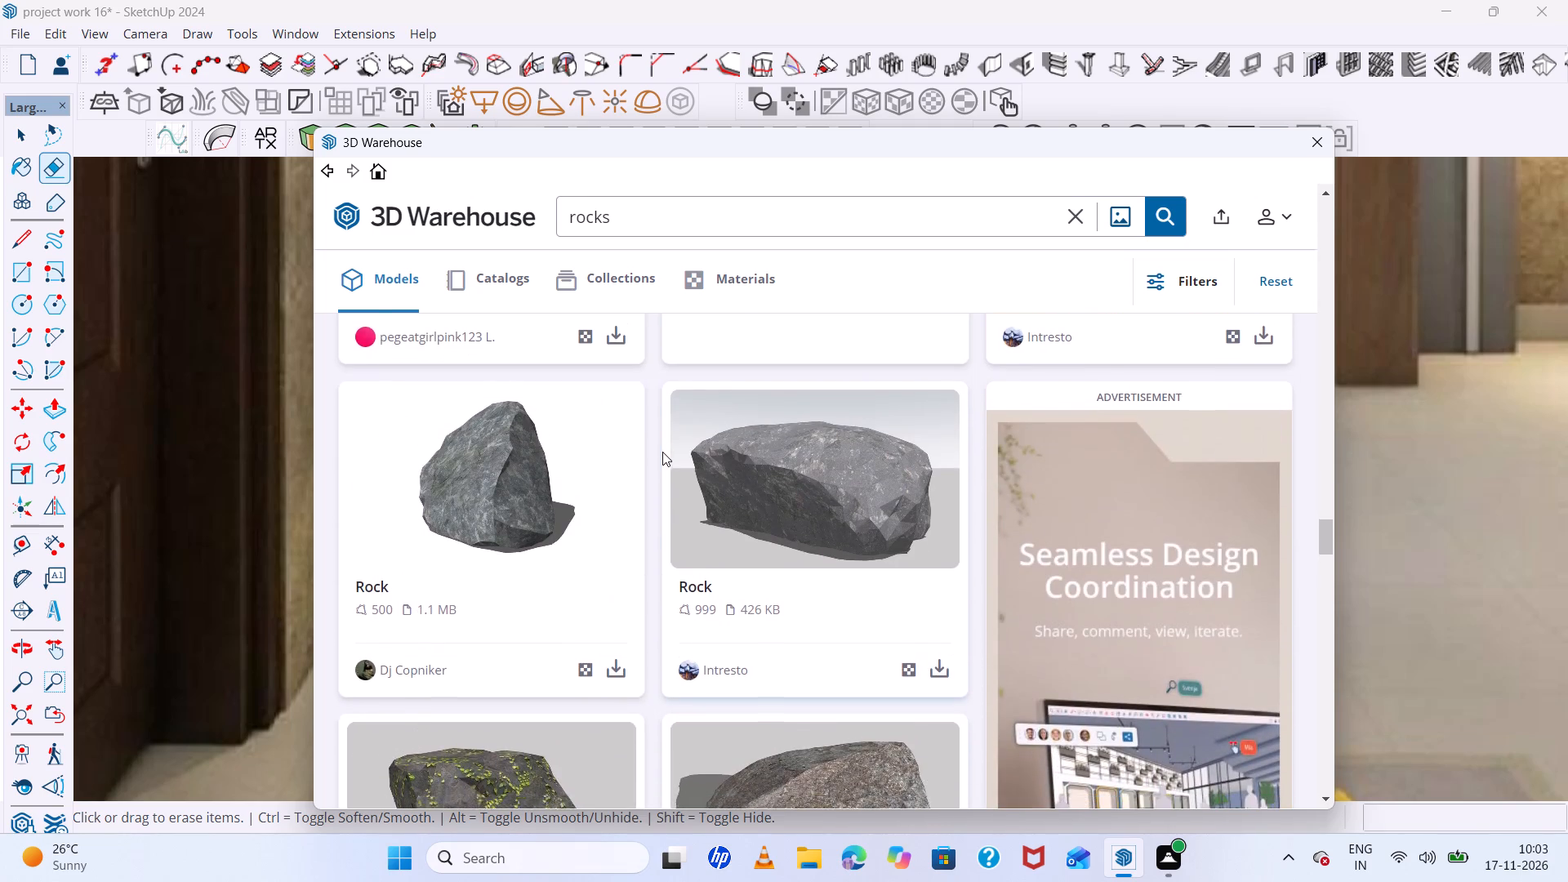
scroll(662, 452, down, 7)
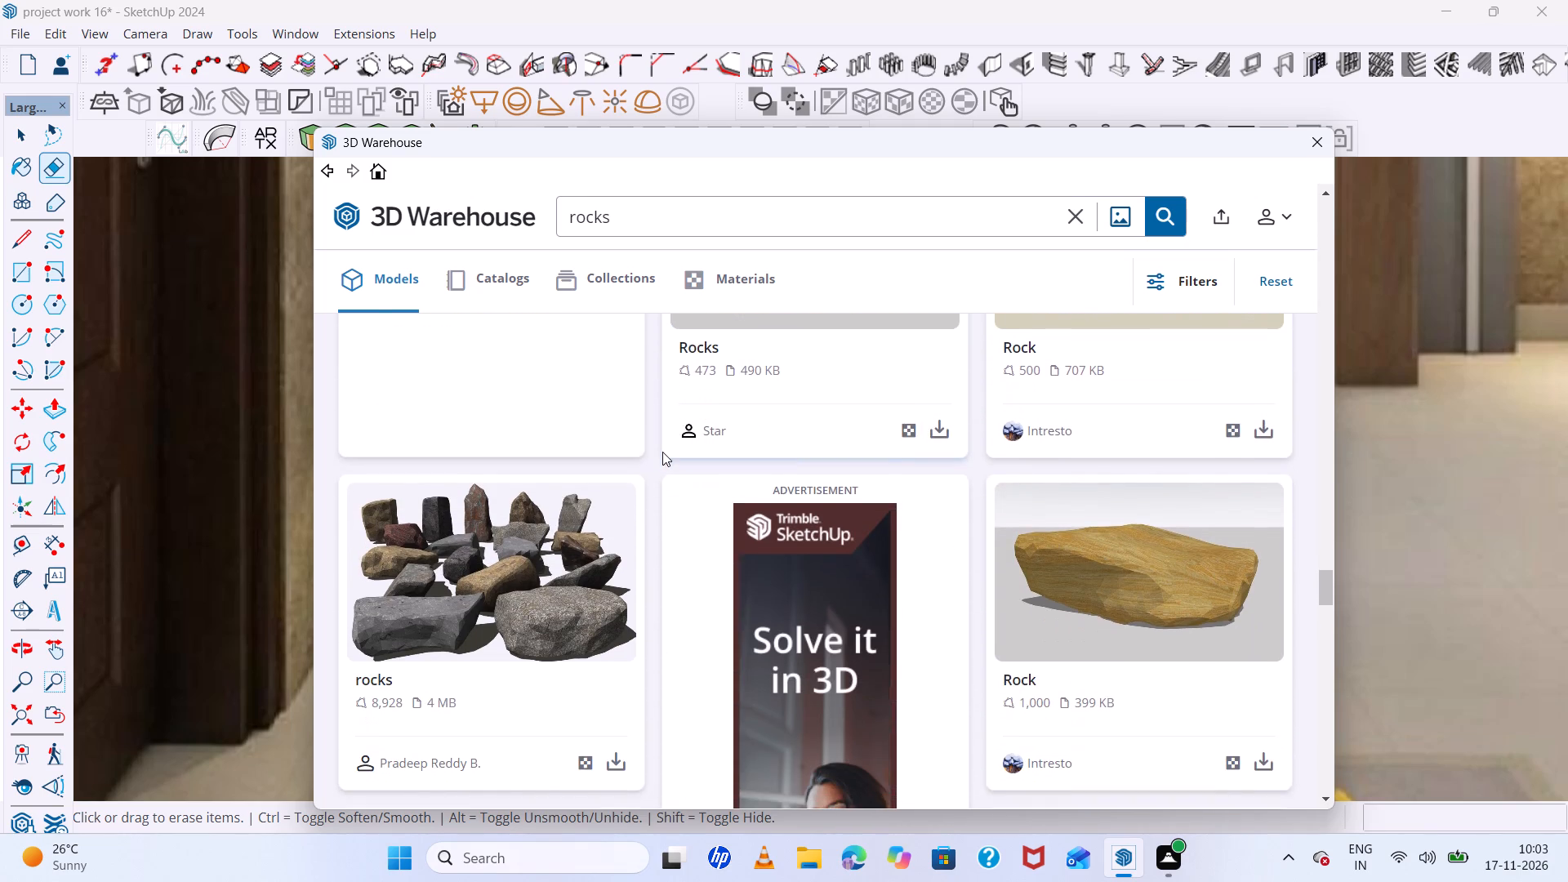
scroll(662, 452, down, 7)
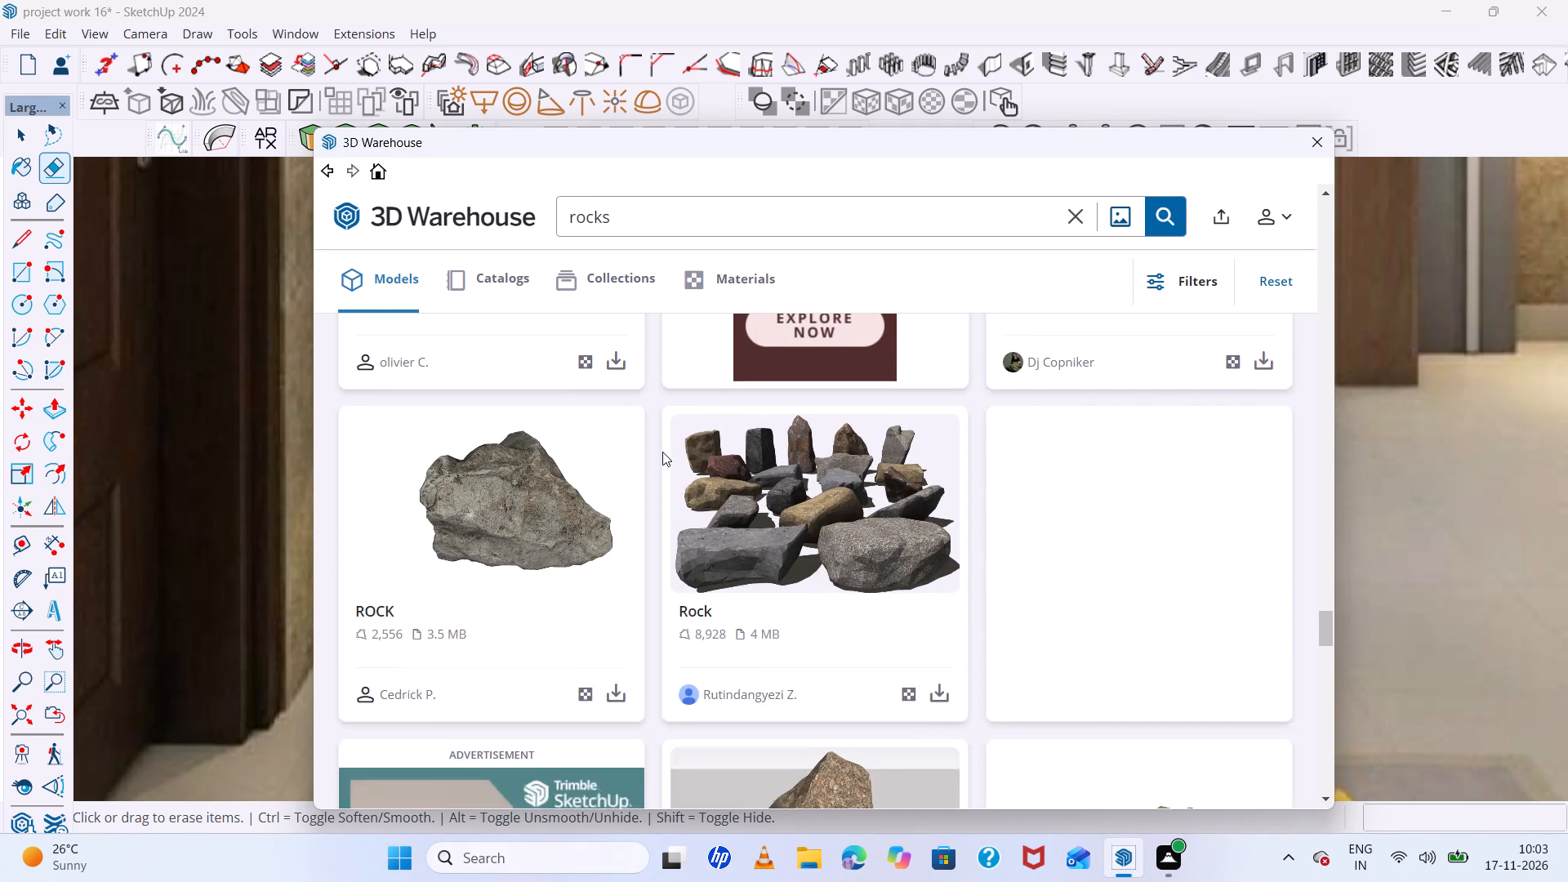
scroll(662, 452, down, 2)
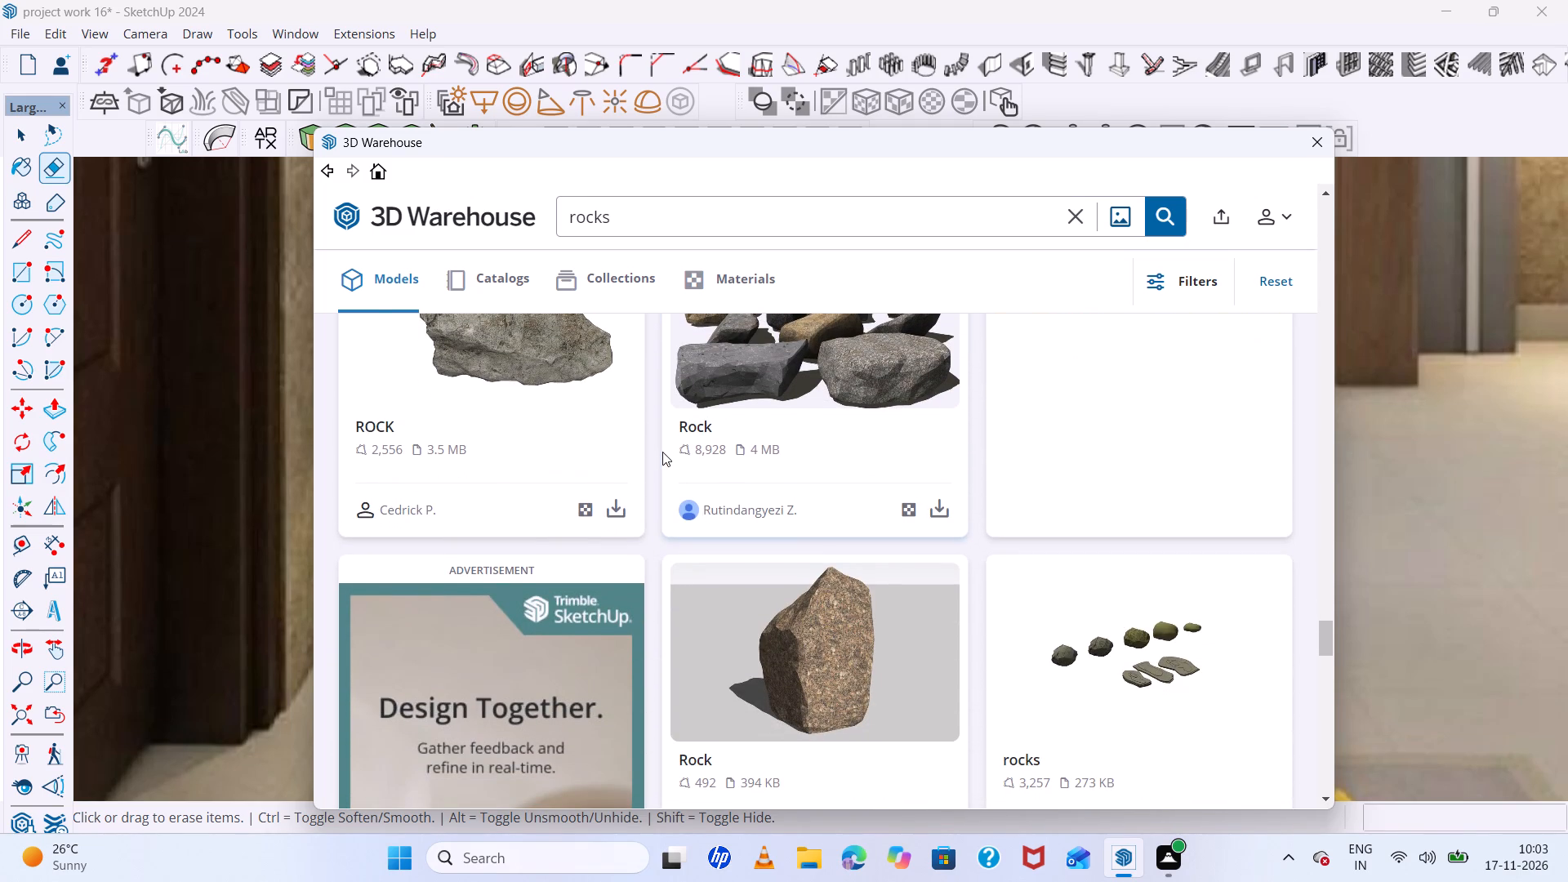
scroll(662, 452, down, 5)
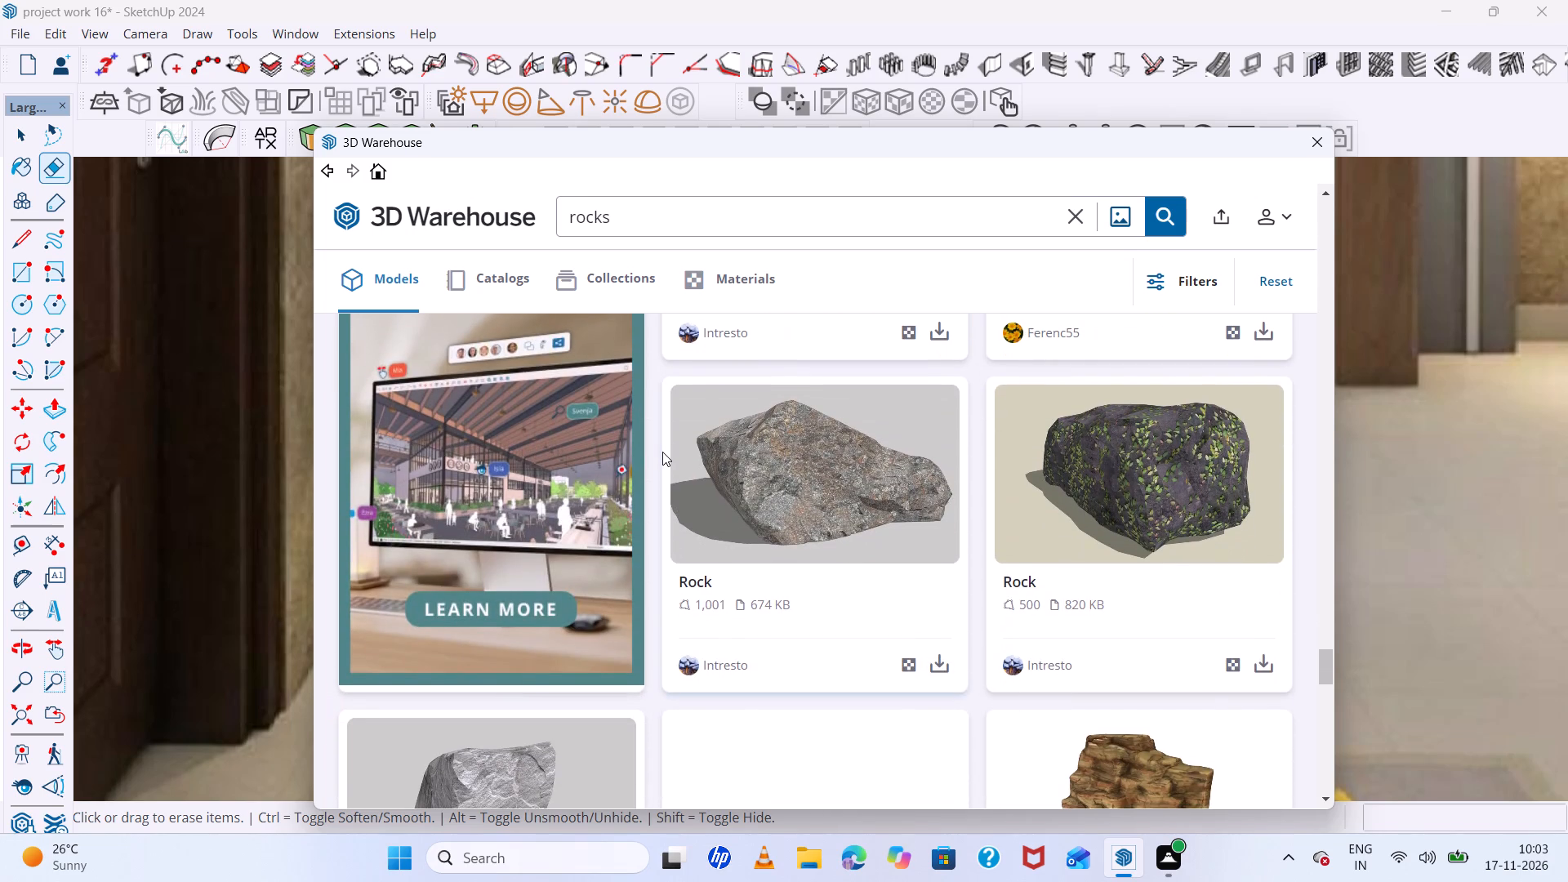
Download the 674 KB grey-brown "Rock" model straight into the project and place it beside the white cabinet, on the side away from the reference photo.
click(863, 487)
scroll(839, 476, down, 3)
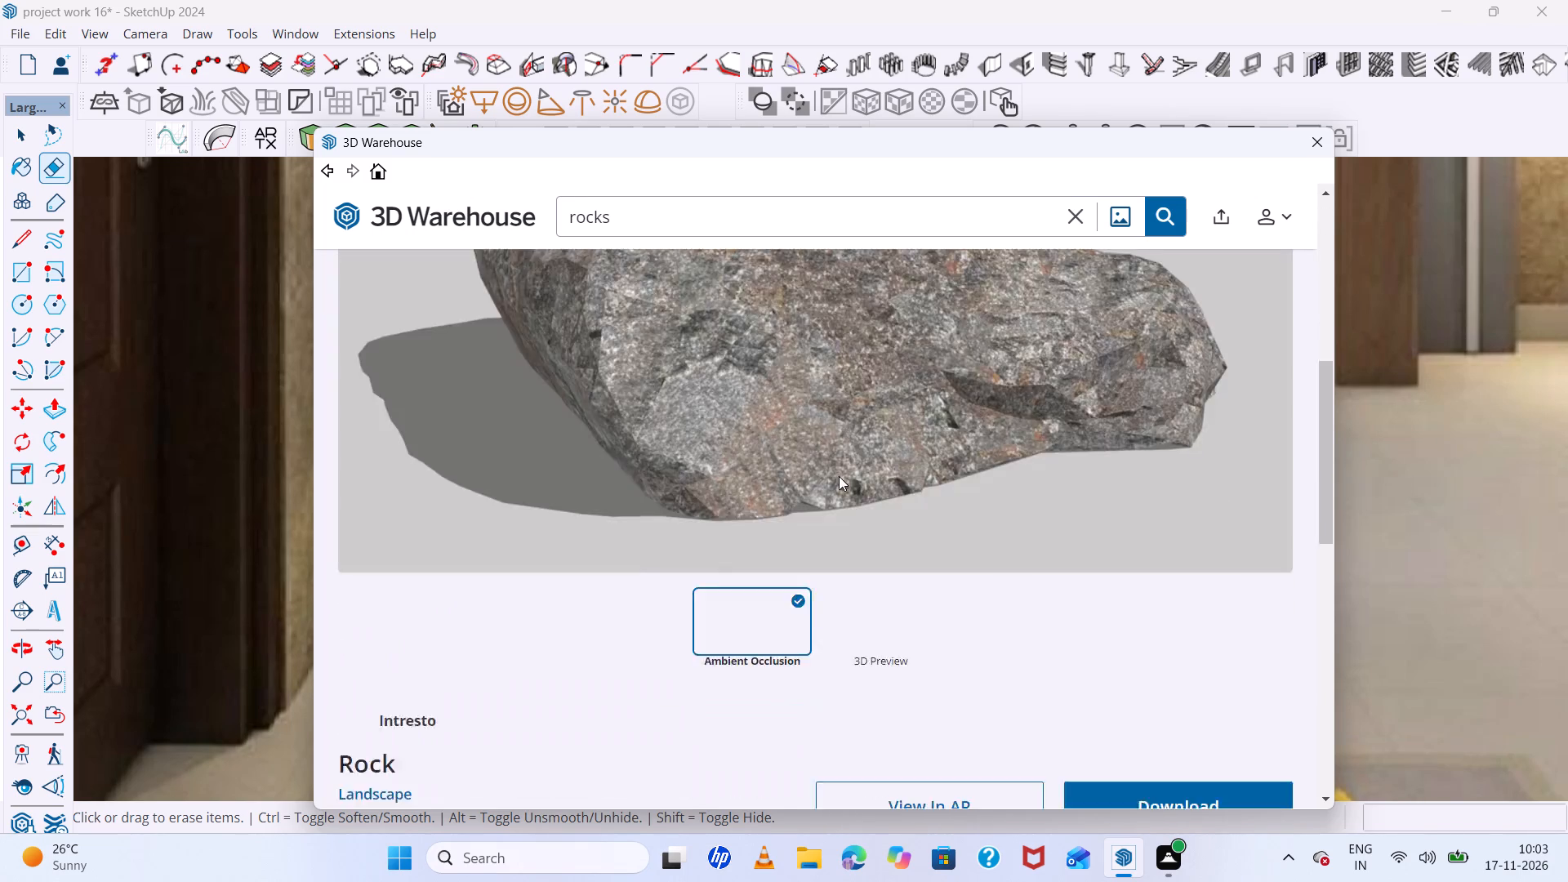
scroll(839, 476, down, 3)
click(1071, 446)
click(749, 494)
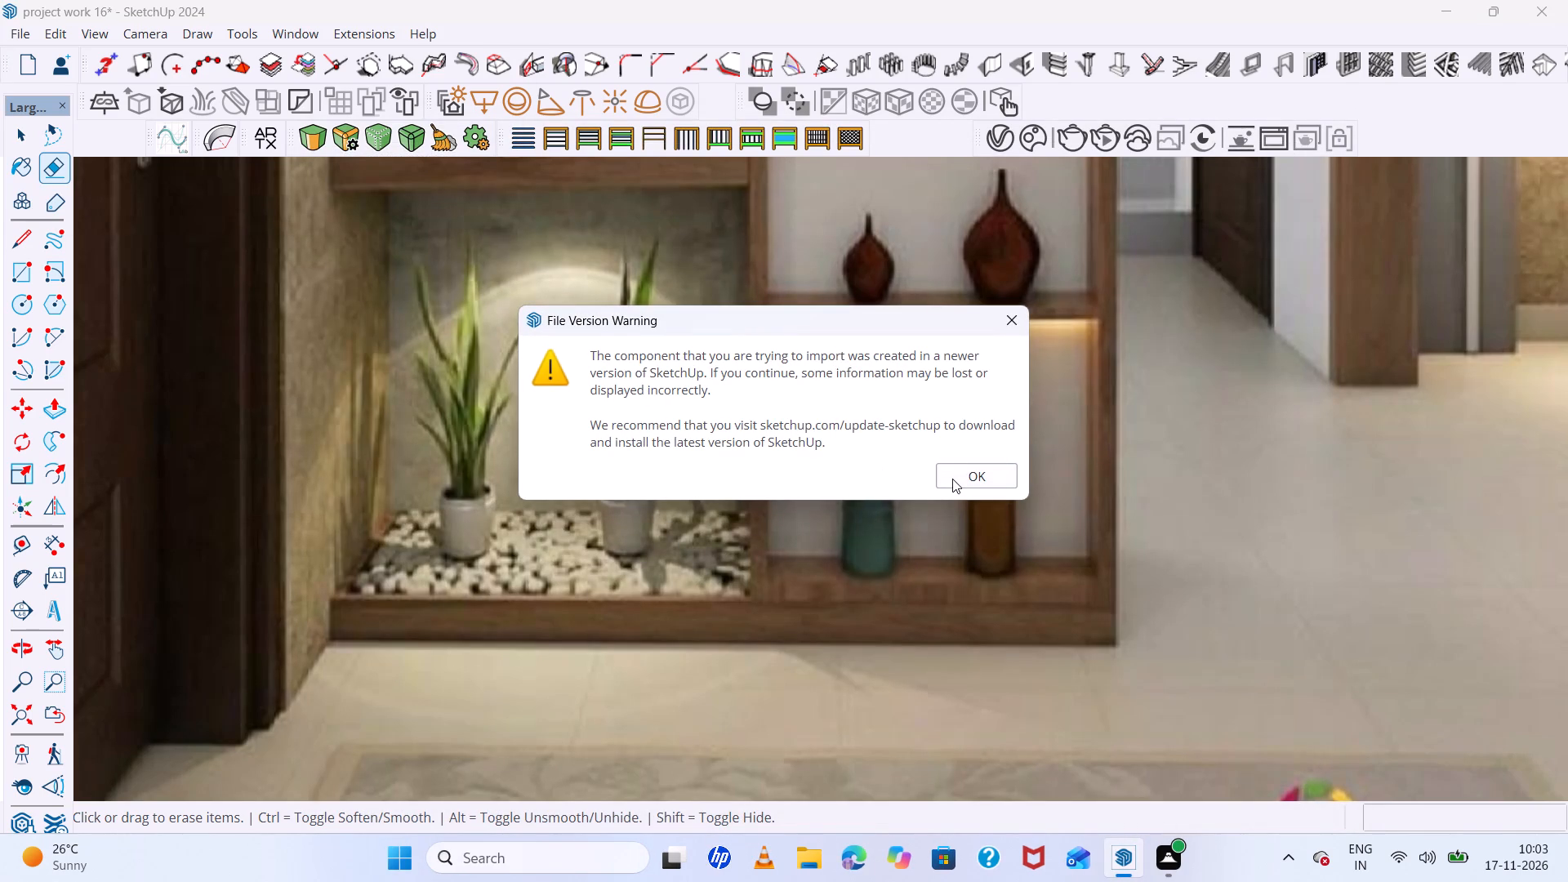
click(964, 479)
scroll(635, 557, down, 9)
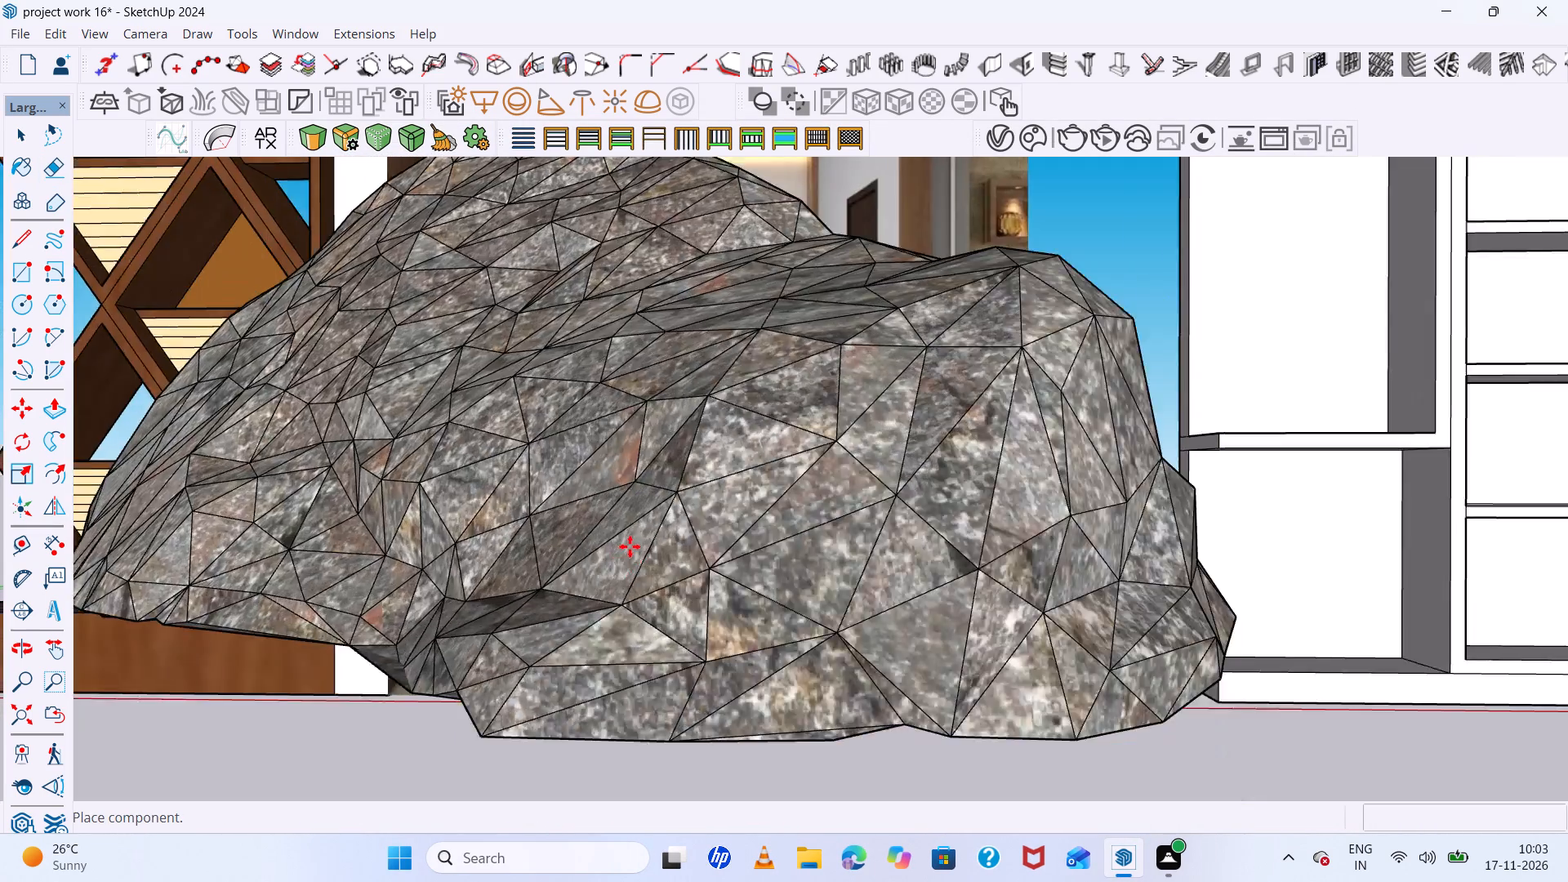
scroll(630, 546, down, 15)
scroll(633, 539, down, 12)
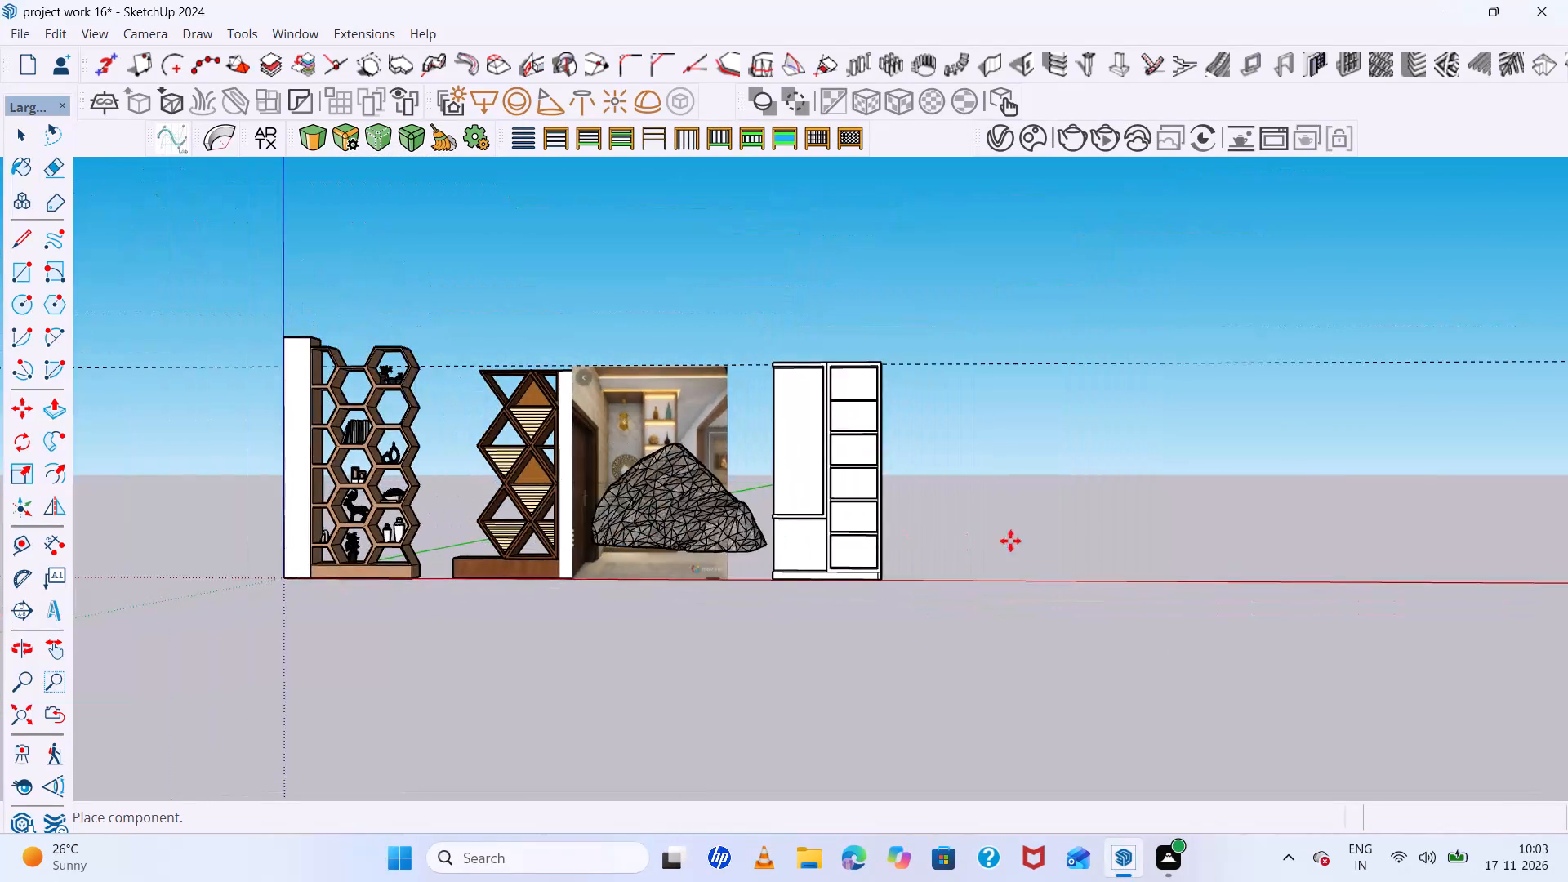
click(1061, 561)
scroll(1085, 553, up, 6)
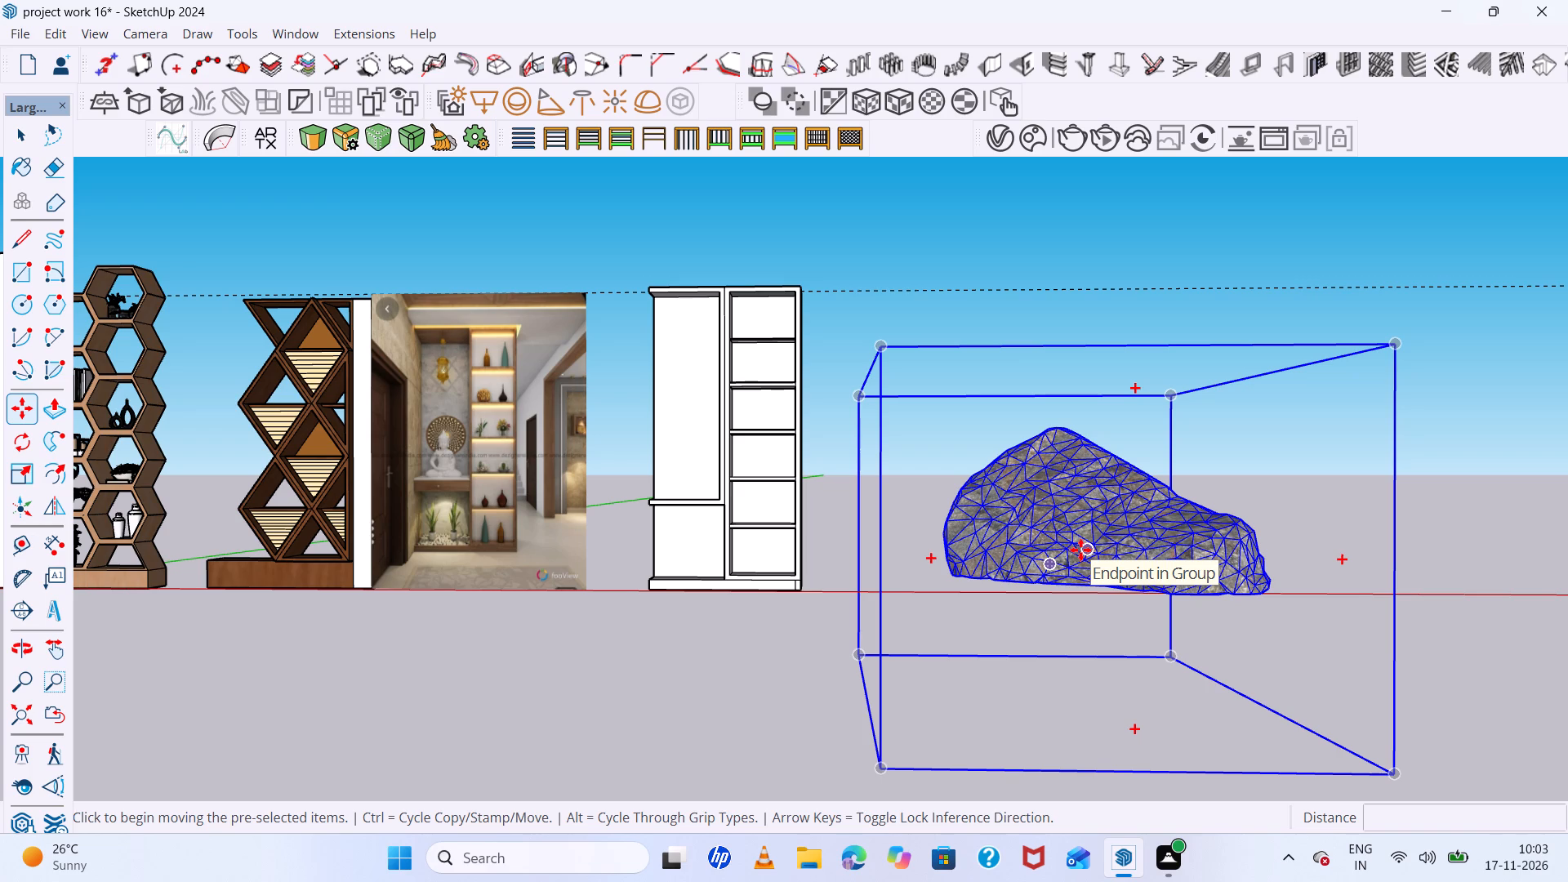
scroll(1006, 528, down, 5)
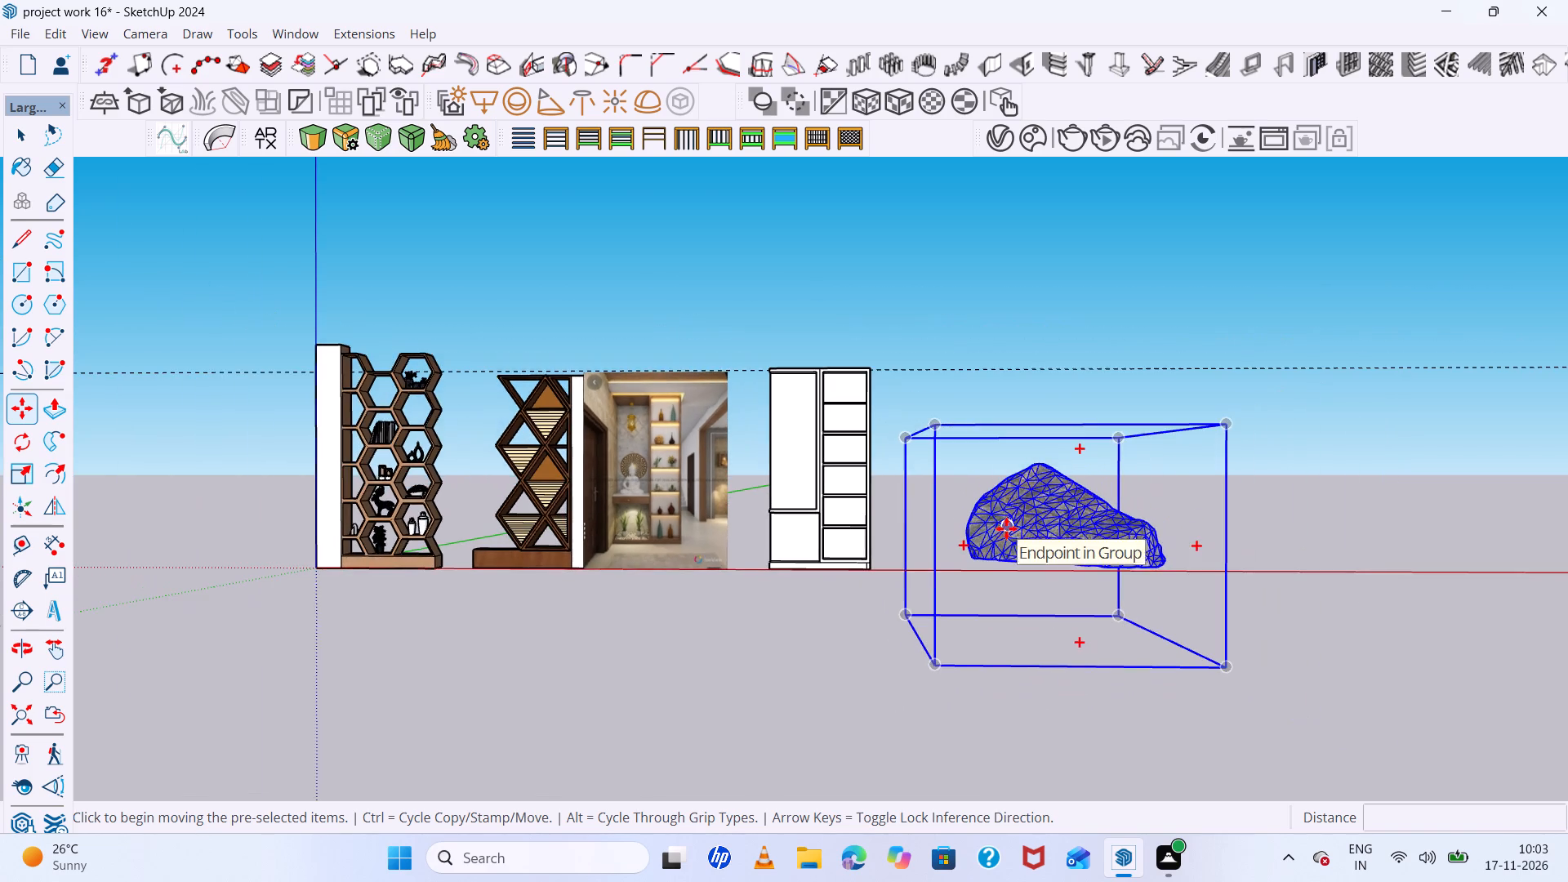
Scale the imported rock uniformly about its center down to roughly a fifth of its size.
middle_drag(1007, 529, 1010, 594)
scroll(1140, 515, up, 6)
scroll(1142, 514, down, 2)
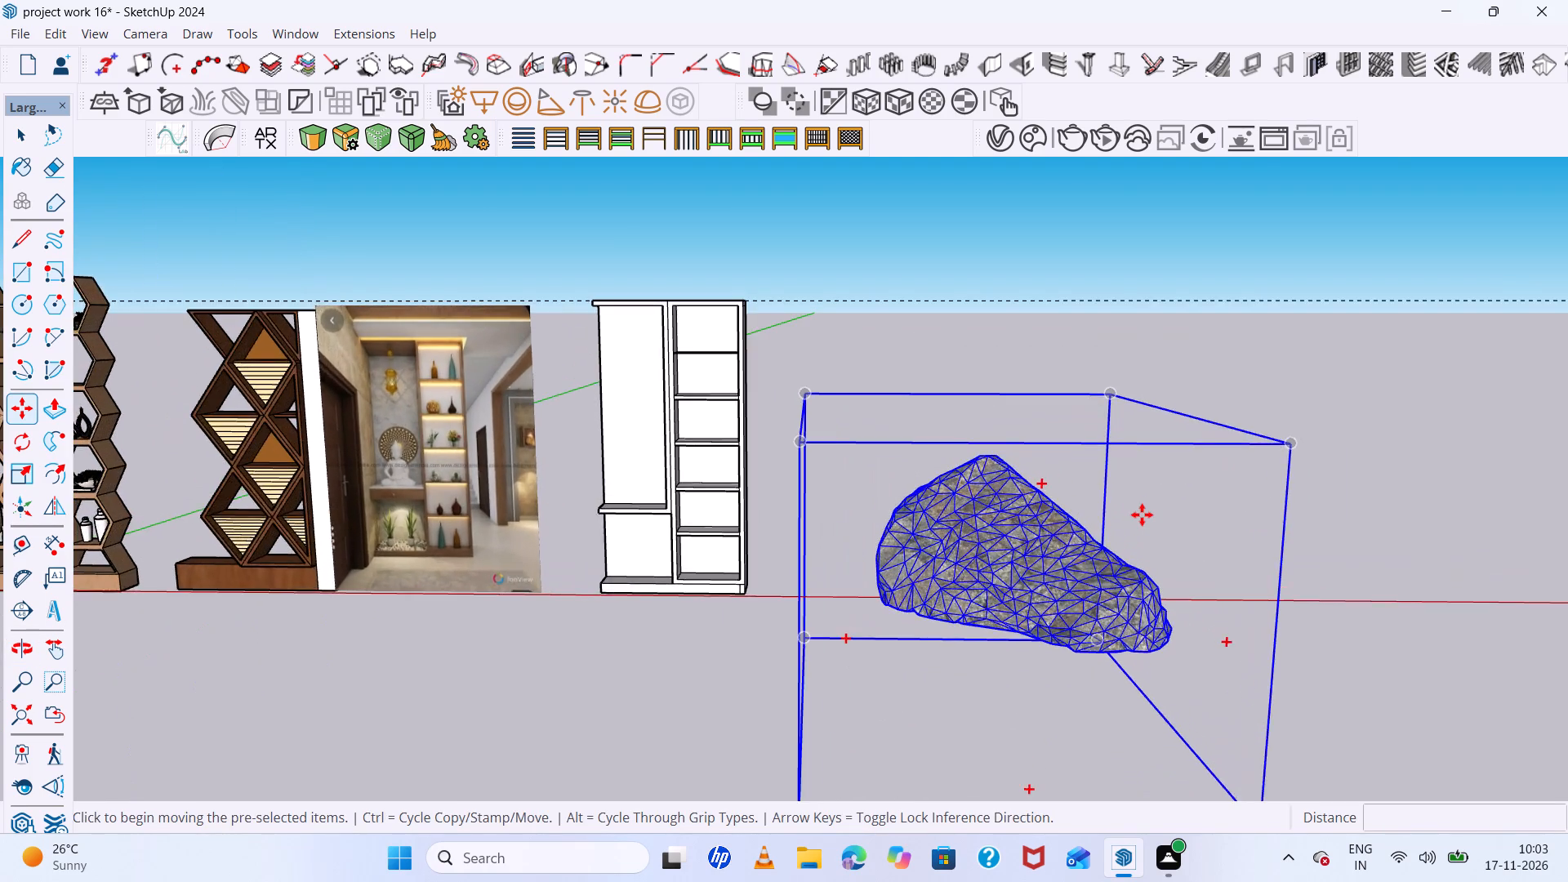
scroll(1142, 514, down, 4)
middle_drag(1141, 506, 1141, 486)
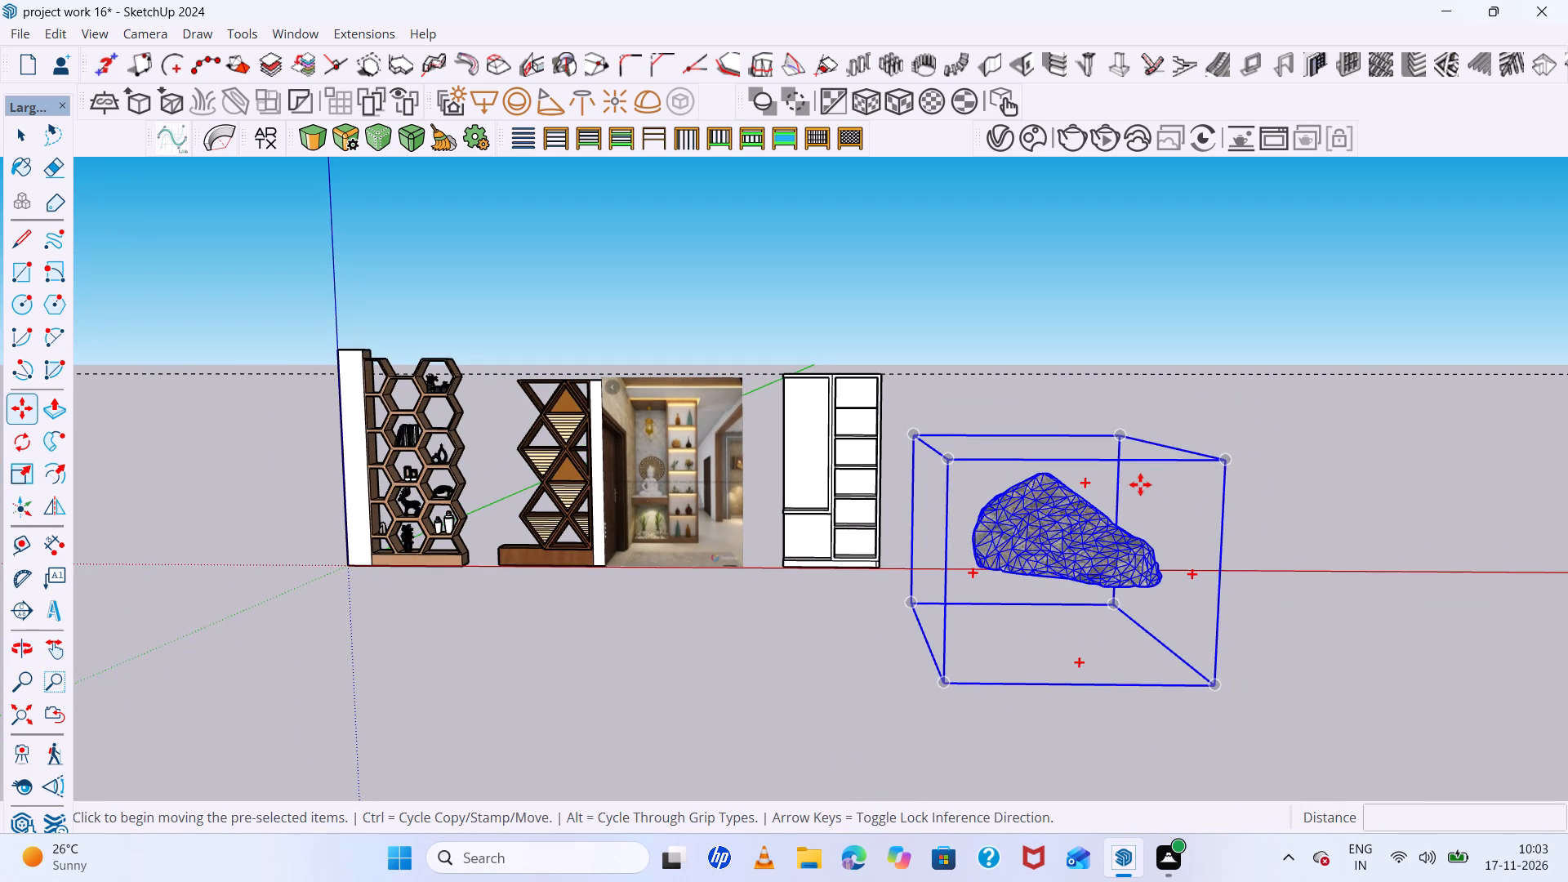
key(s)
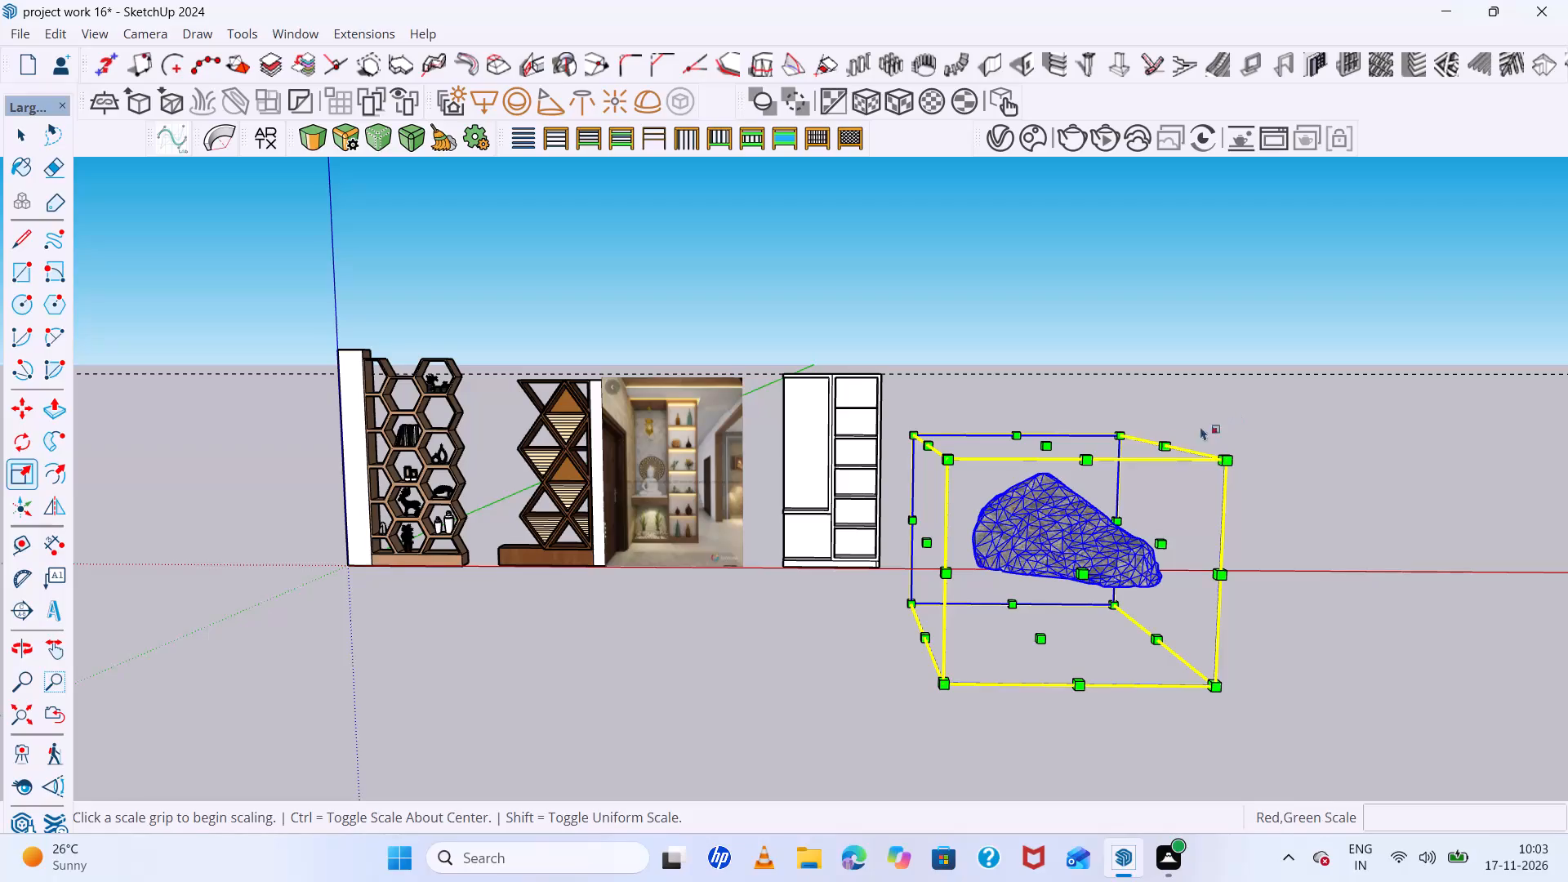
drag(1121, 431, 1058, 525)
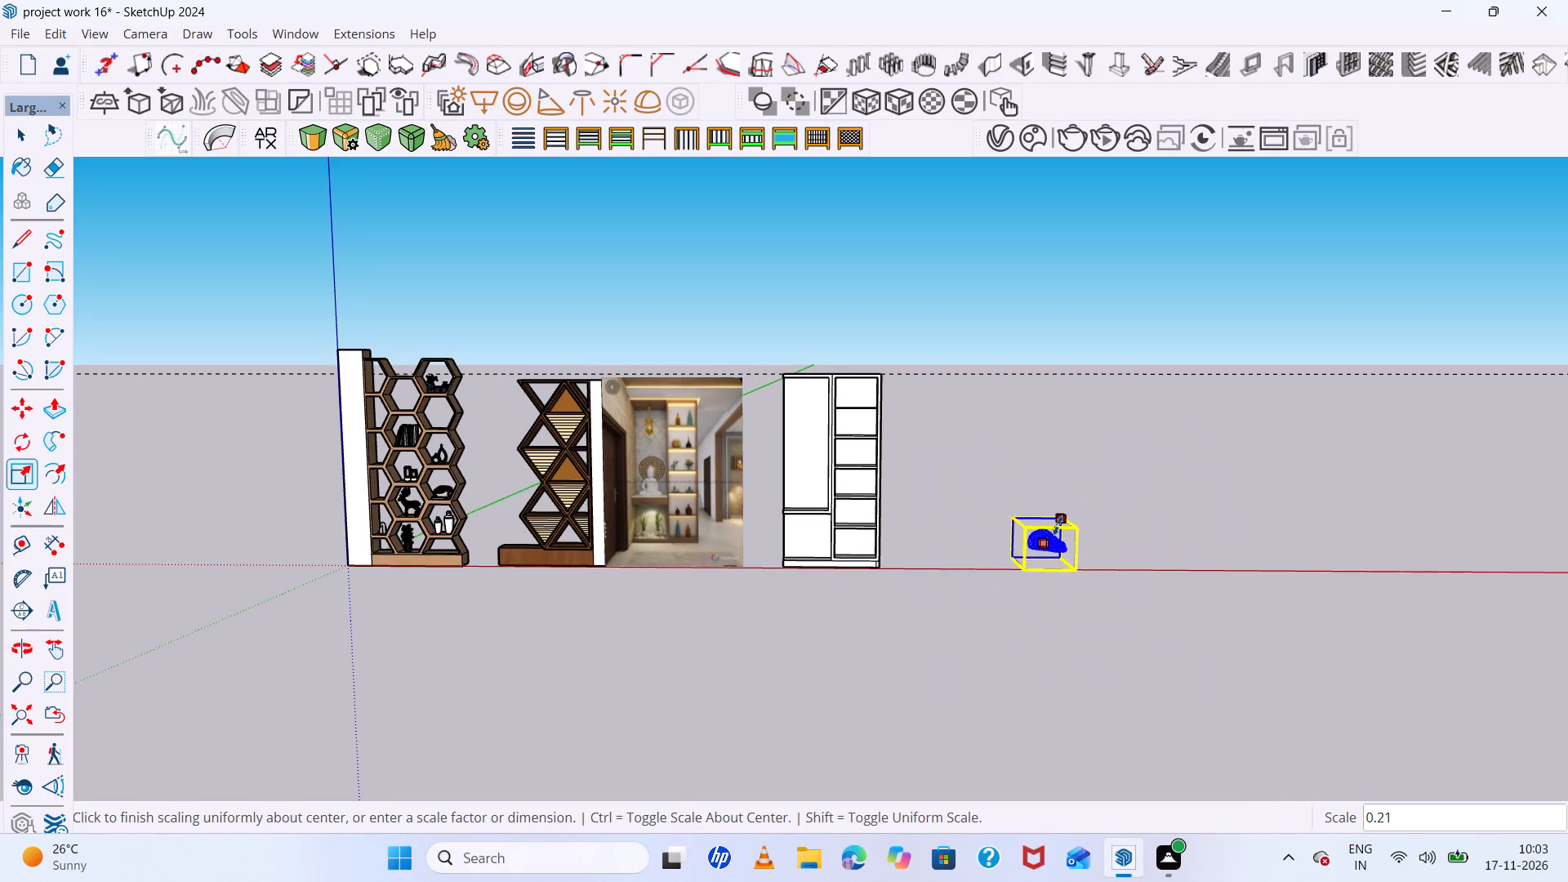
drag(1058, 525, 1055, 534)
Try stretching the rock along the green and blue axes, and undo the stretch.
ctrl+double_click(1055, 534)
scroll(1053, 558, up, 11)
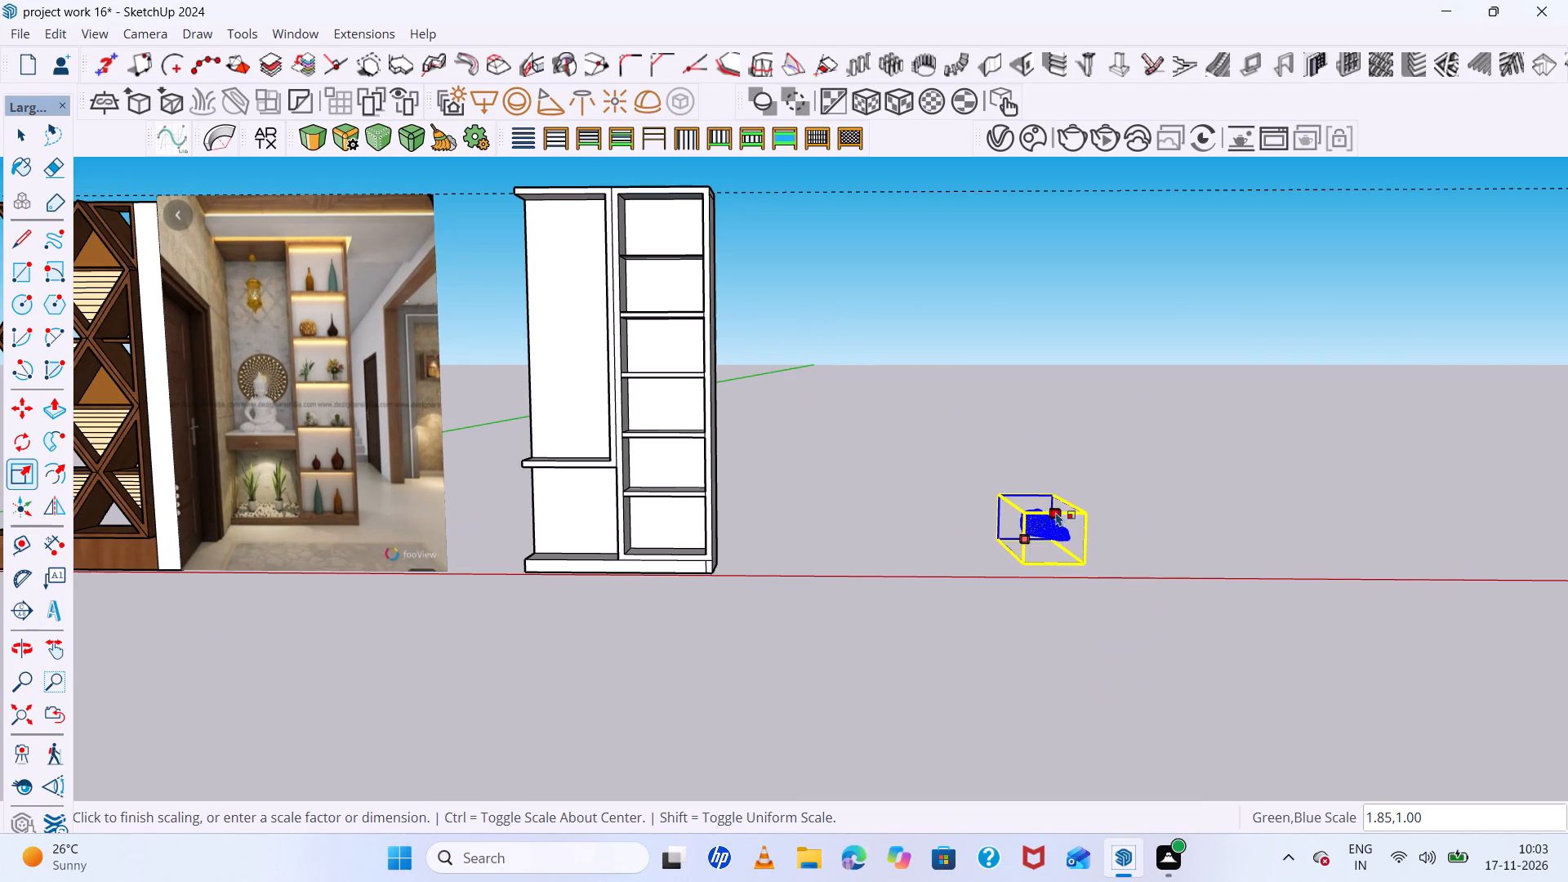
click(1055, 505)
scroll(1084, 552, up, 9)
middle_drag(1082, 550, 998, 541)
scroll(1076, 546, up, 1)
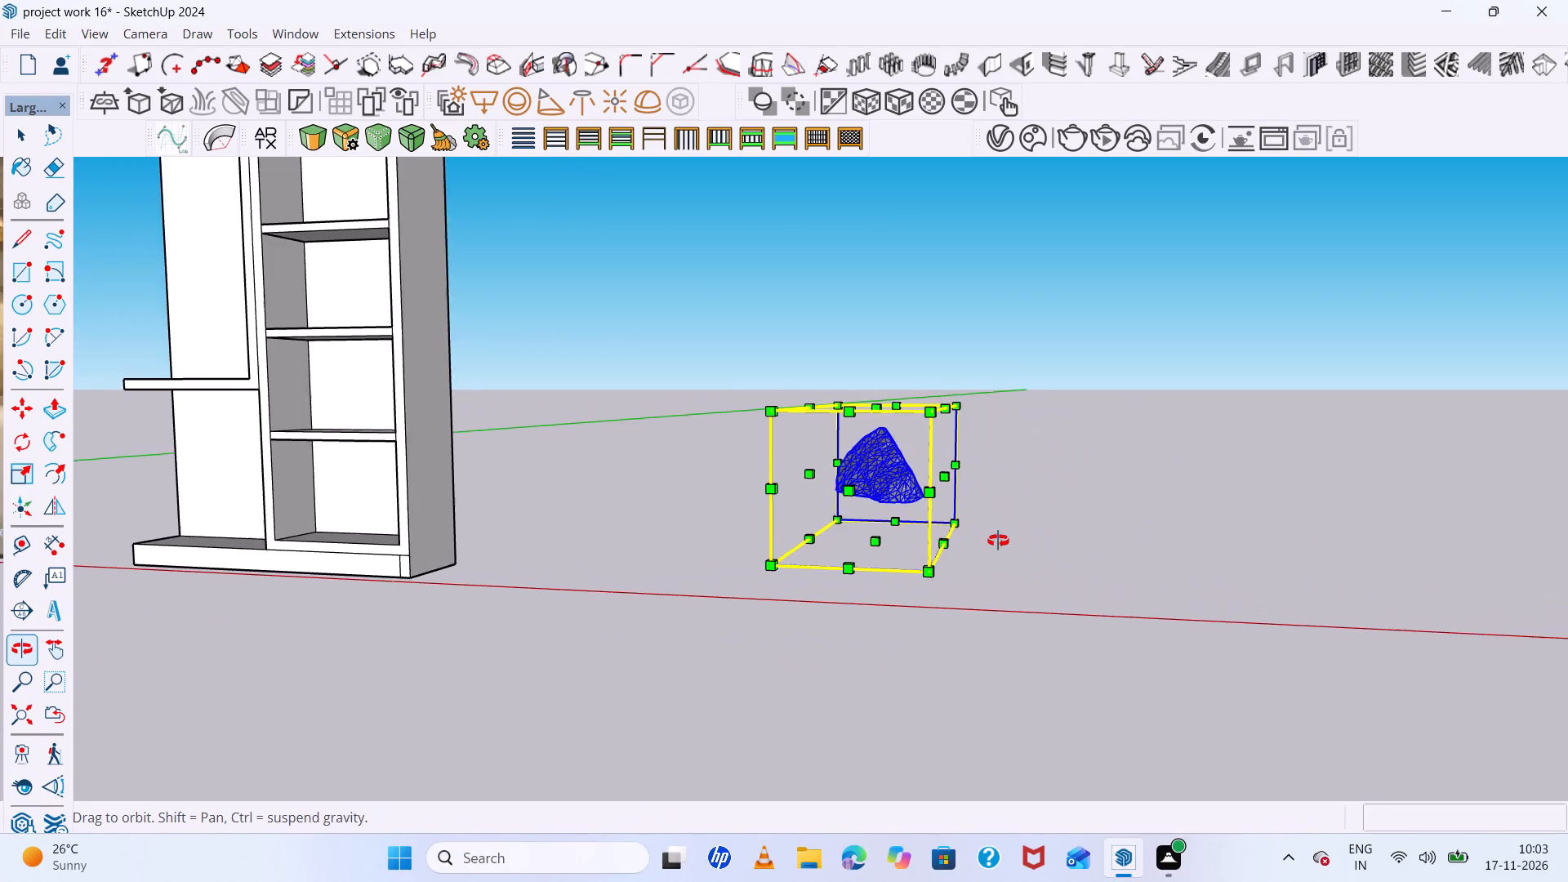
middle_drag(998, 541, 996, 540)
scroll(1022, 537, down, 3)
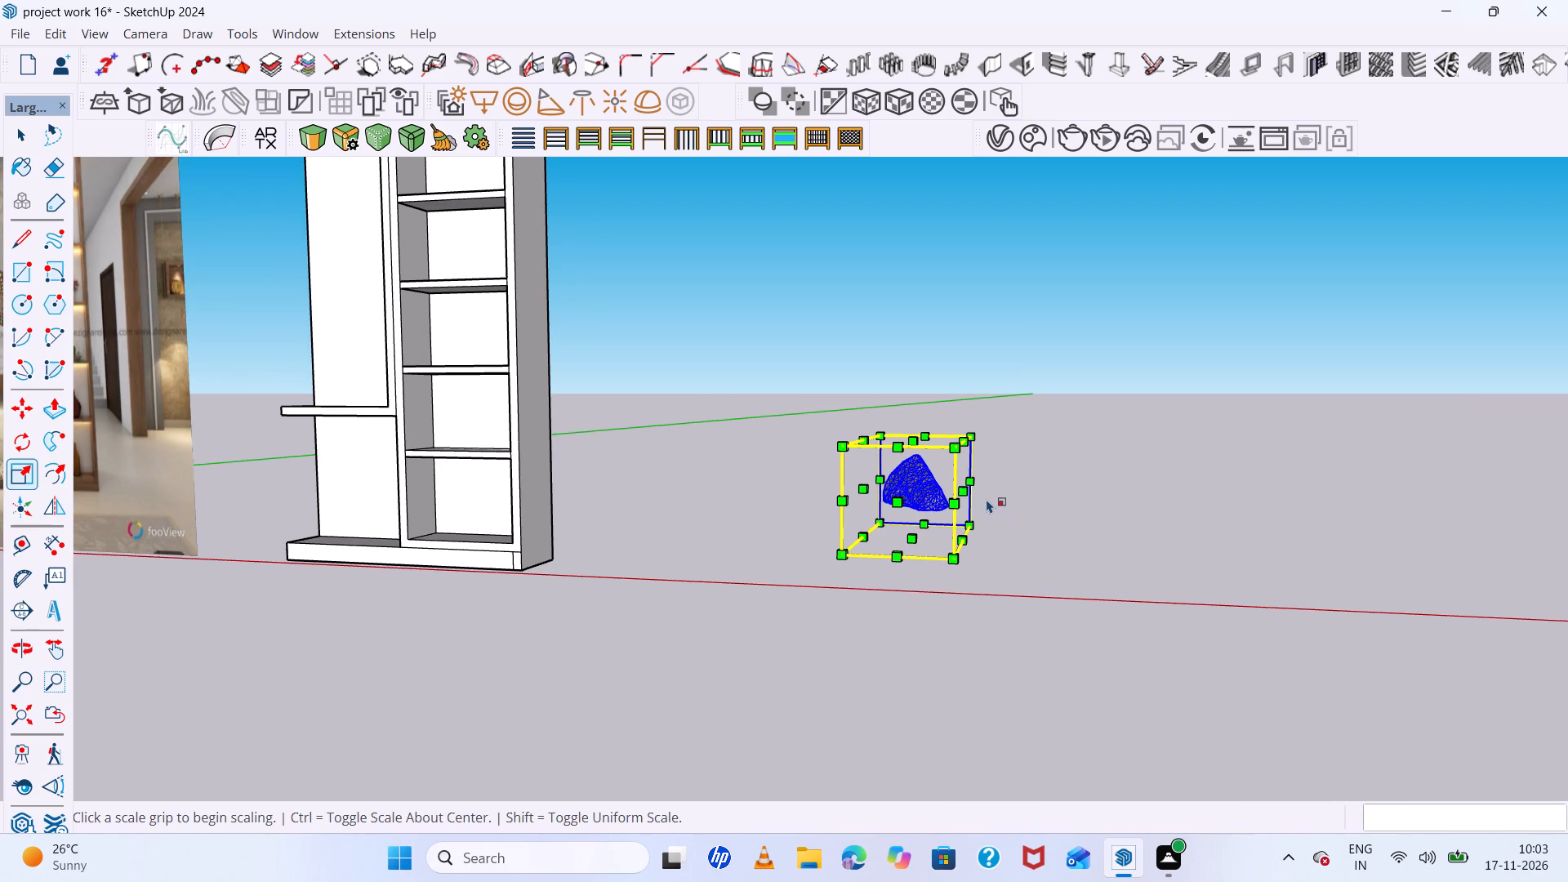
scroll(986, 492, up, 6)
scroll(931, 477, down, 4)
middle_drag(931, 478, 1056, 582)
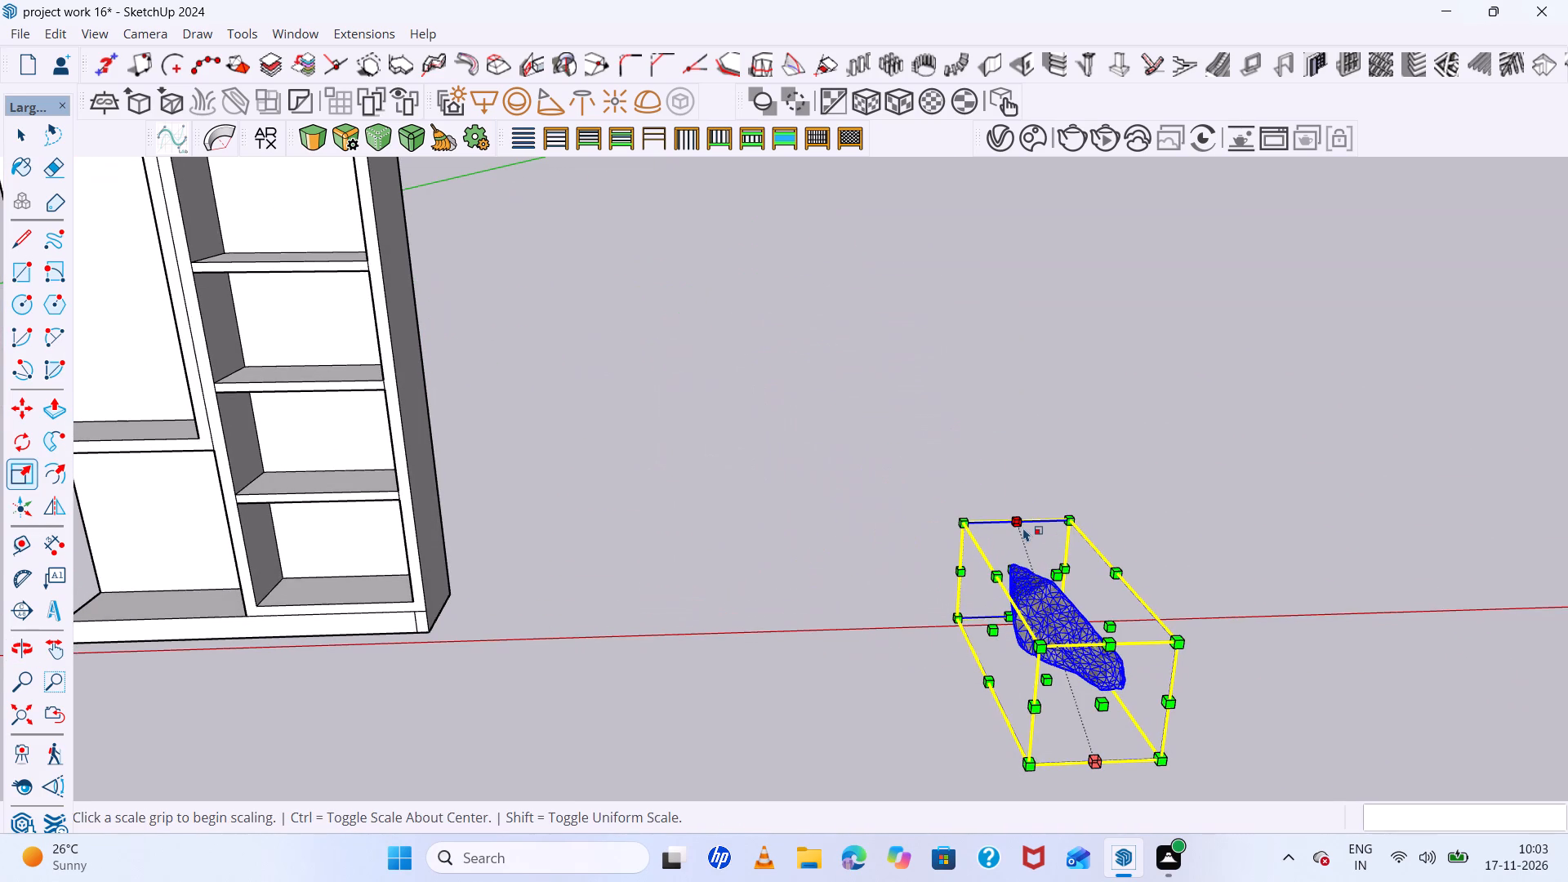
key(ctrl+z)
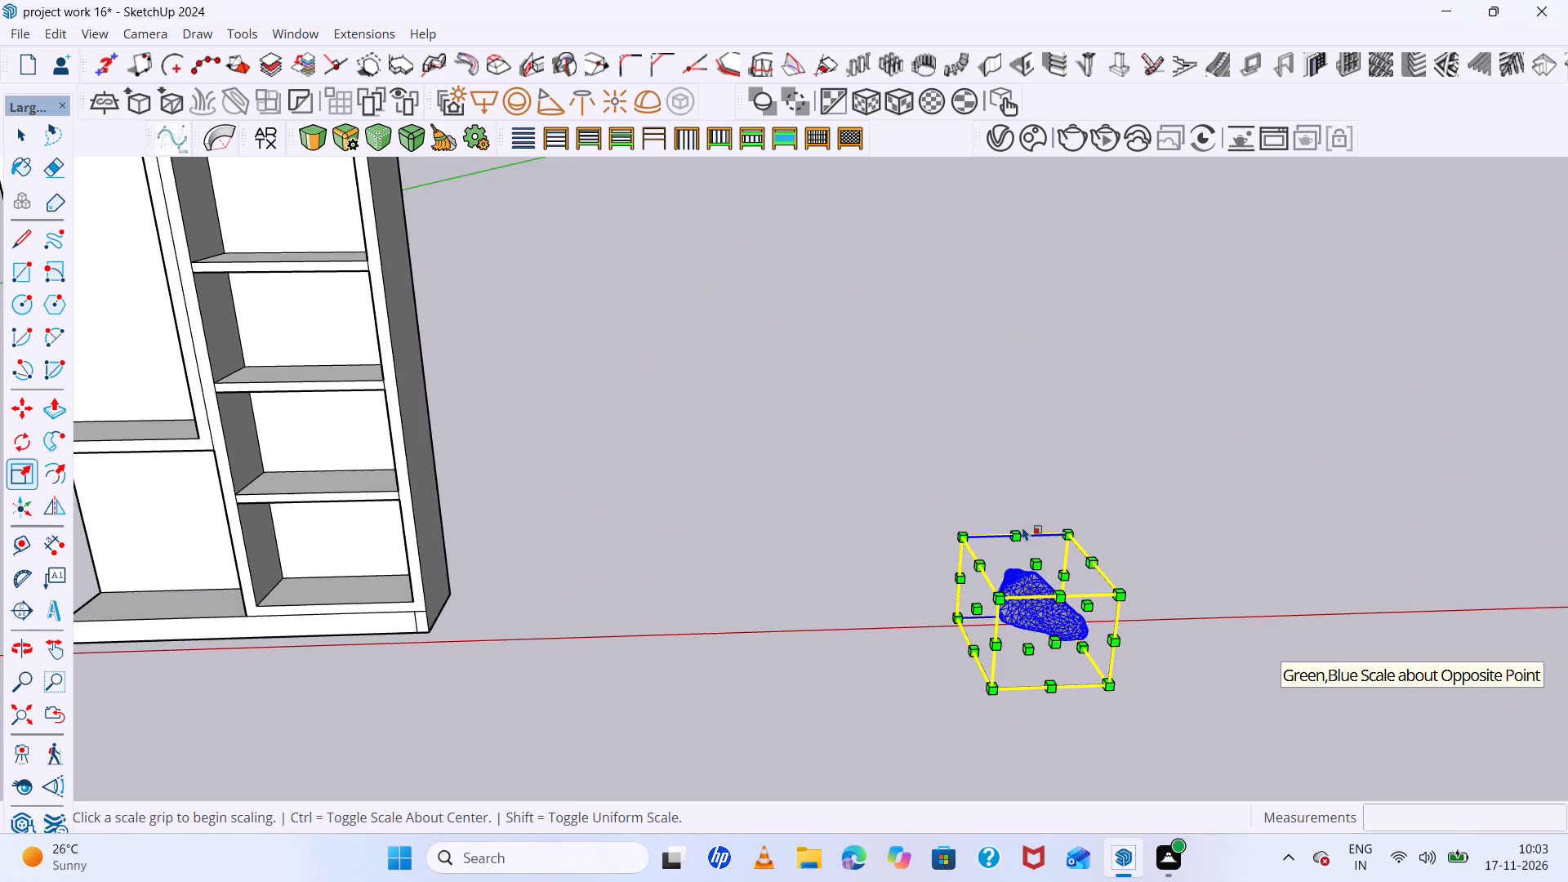
Scale the rock uniformly about its center by a factor of 0.29.
scroll(1012, 523, down, 6)
middle_drag(1011, 521, 981, 421)
scroll(1079, 608, up, 3)
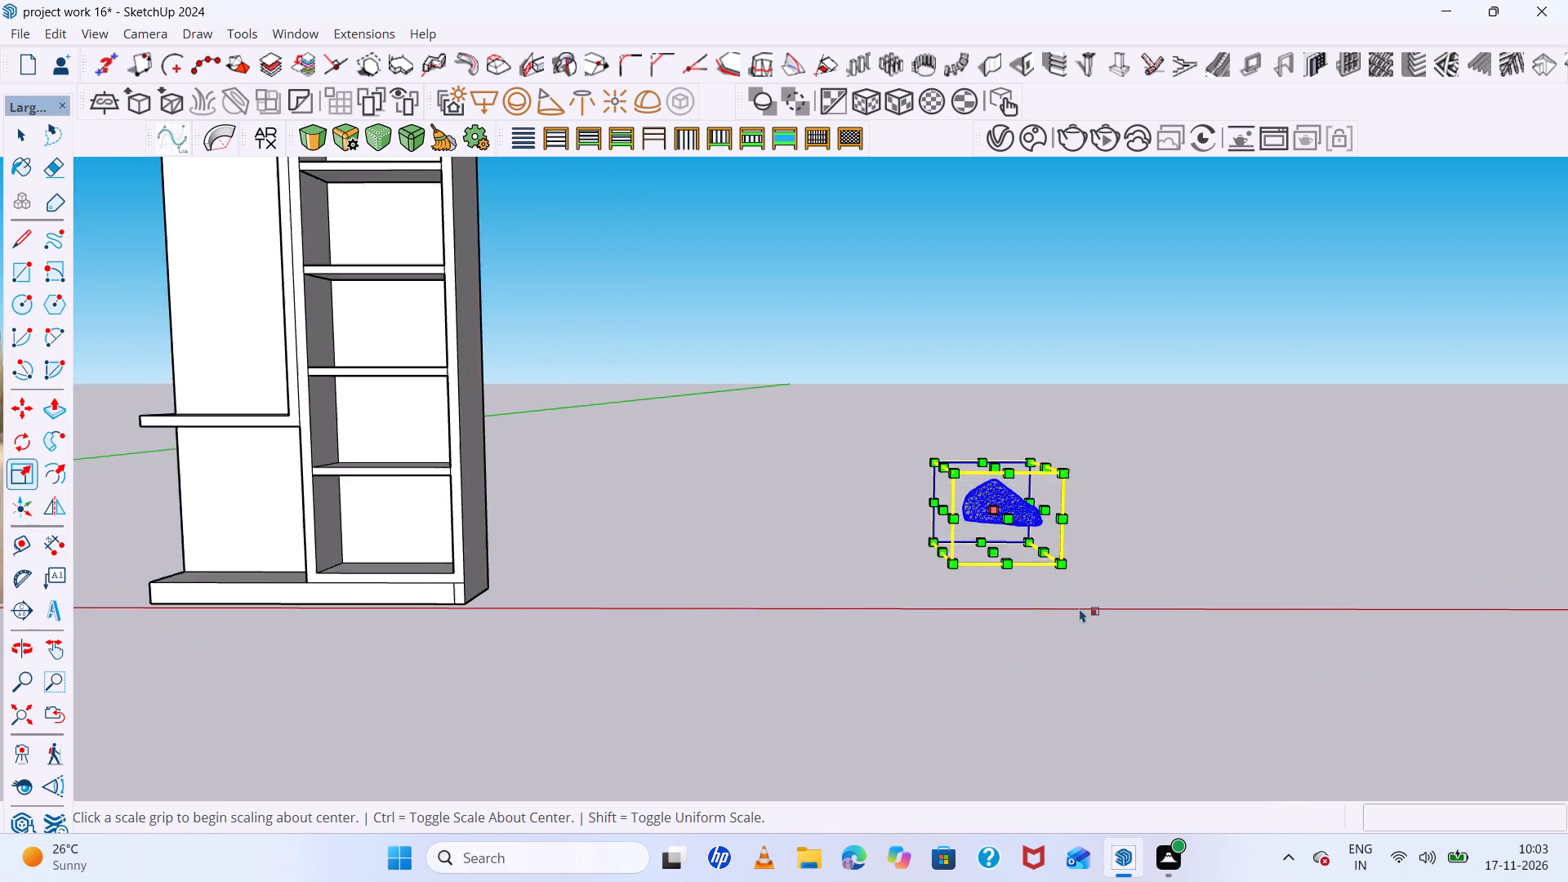
scroll(1080, 608, up, 3)
scroll(1044, 481, up, 5)
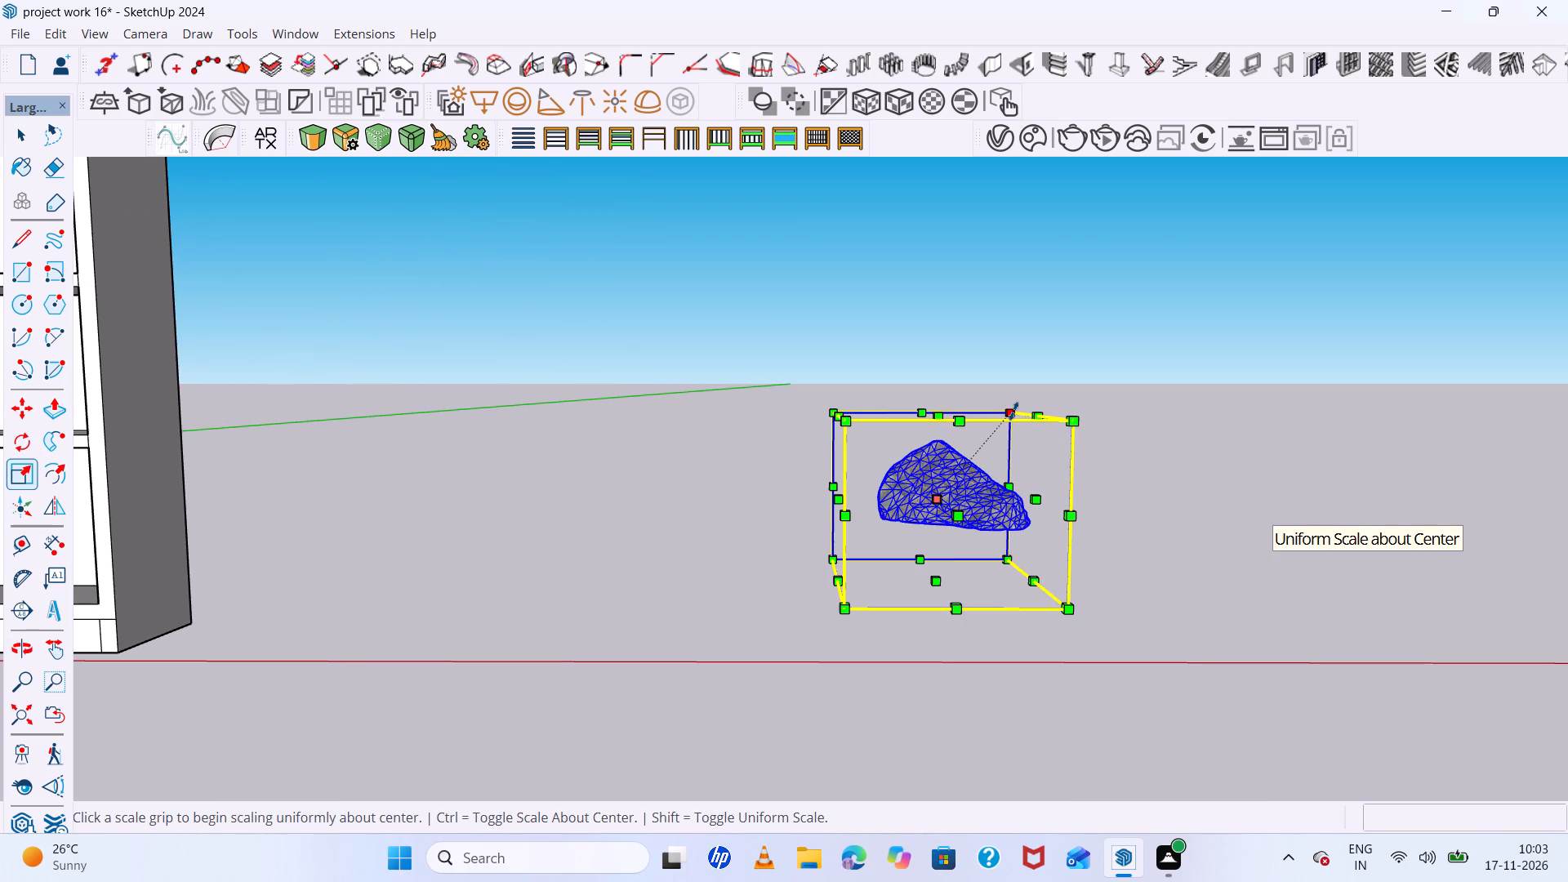
drag(1013, 411, 978, 462)
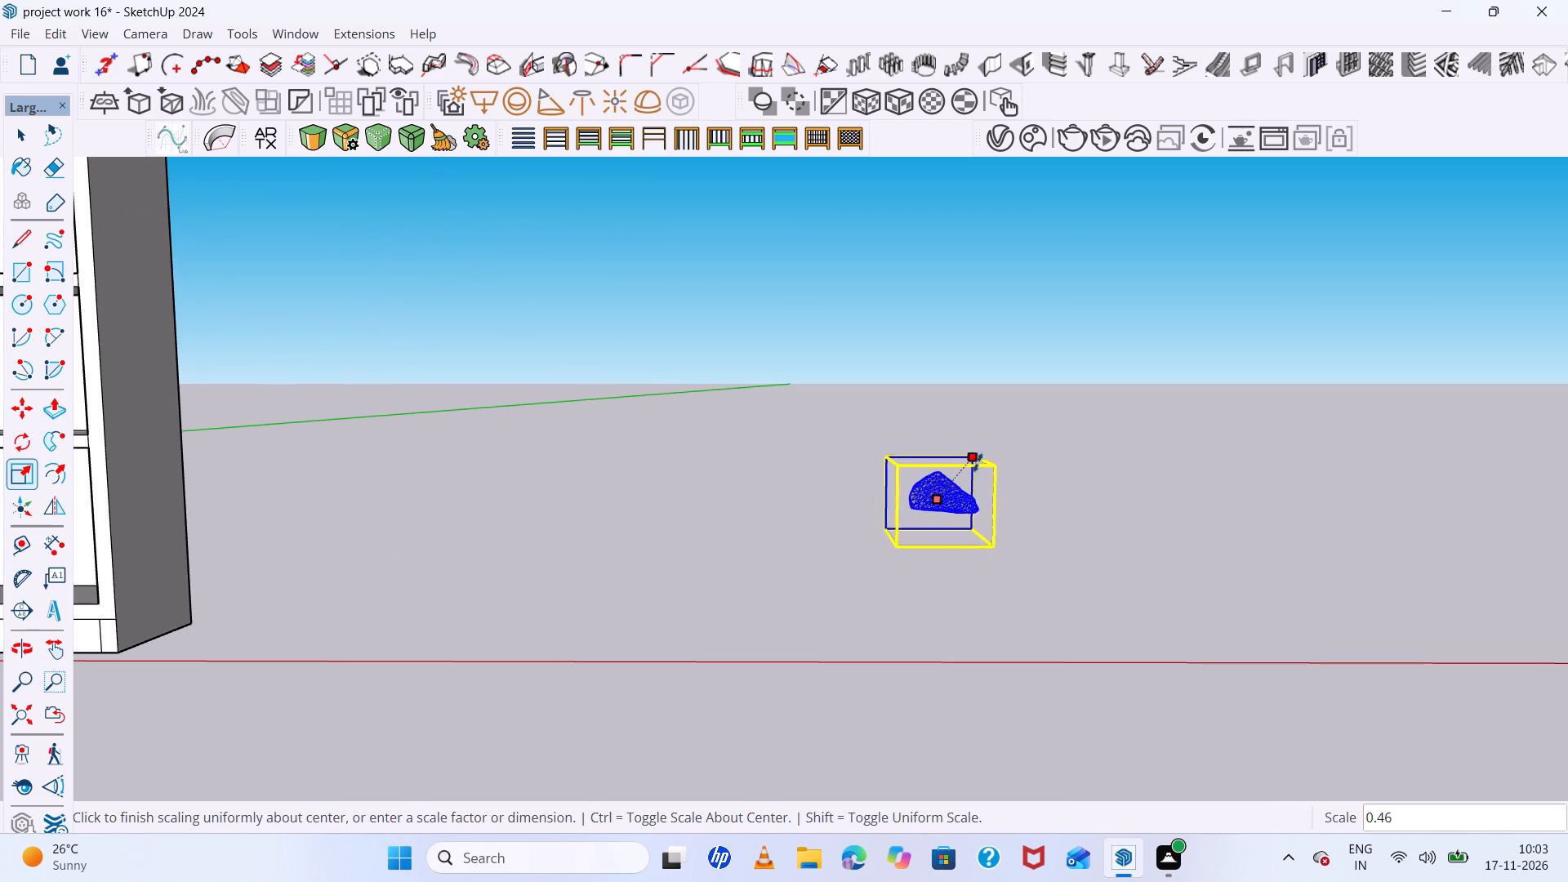
drag(978, 462, 967, 478)
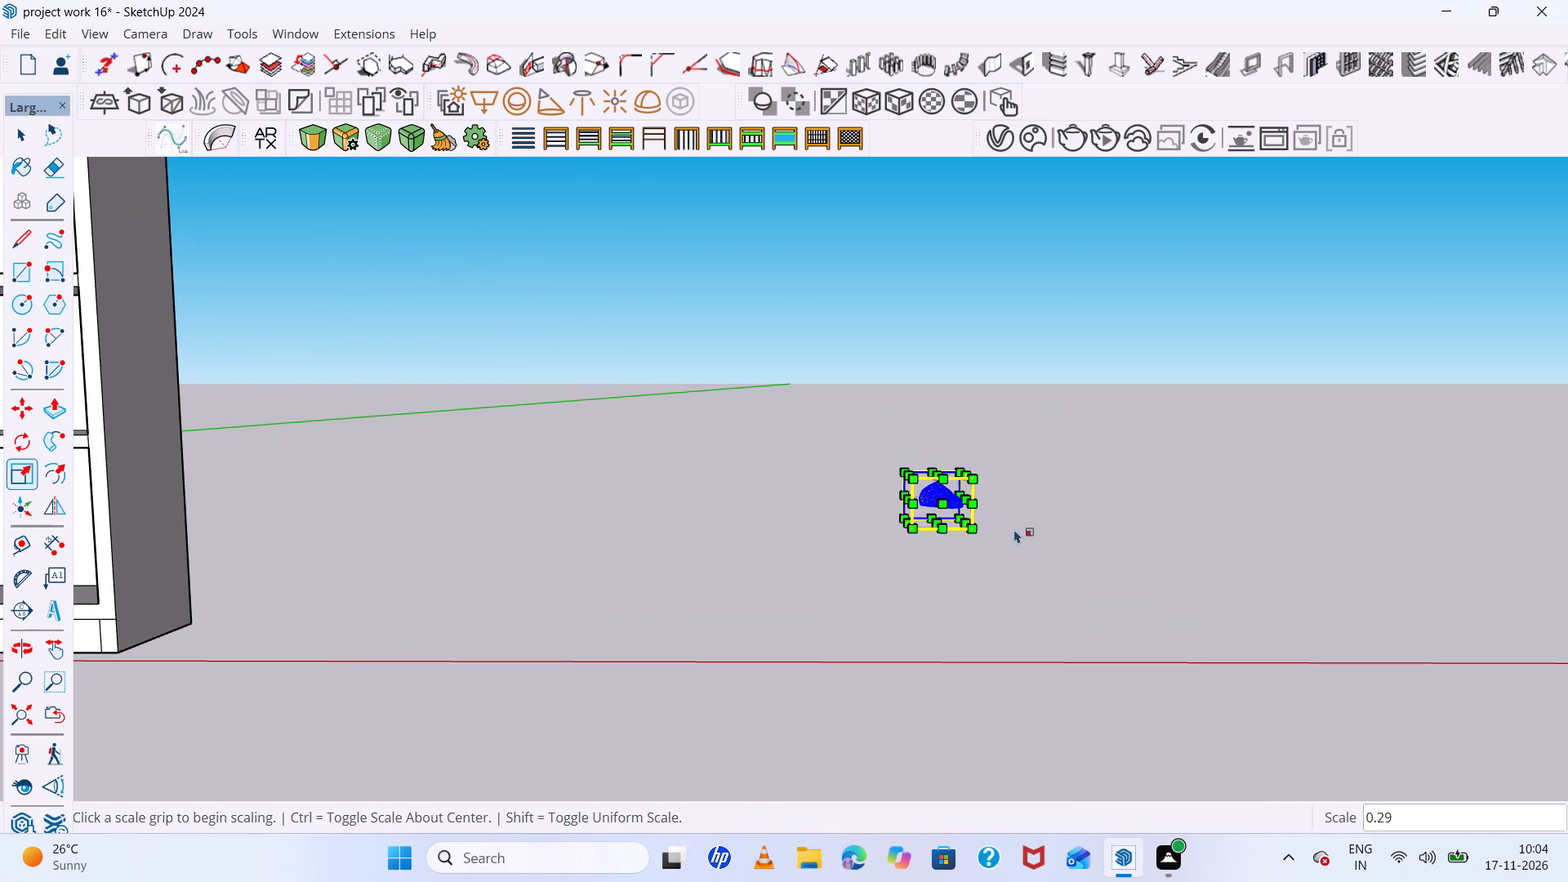
key(space)
click(1026, 532)
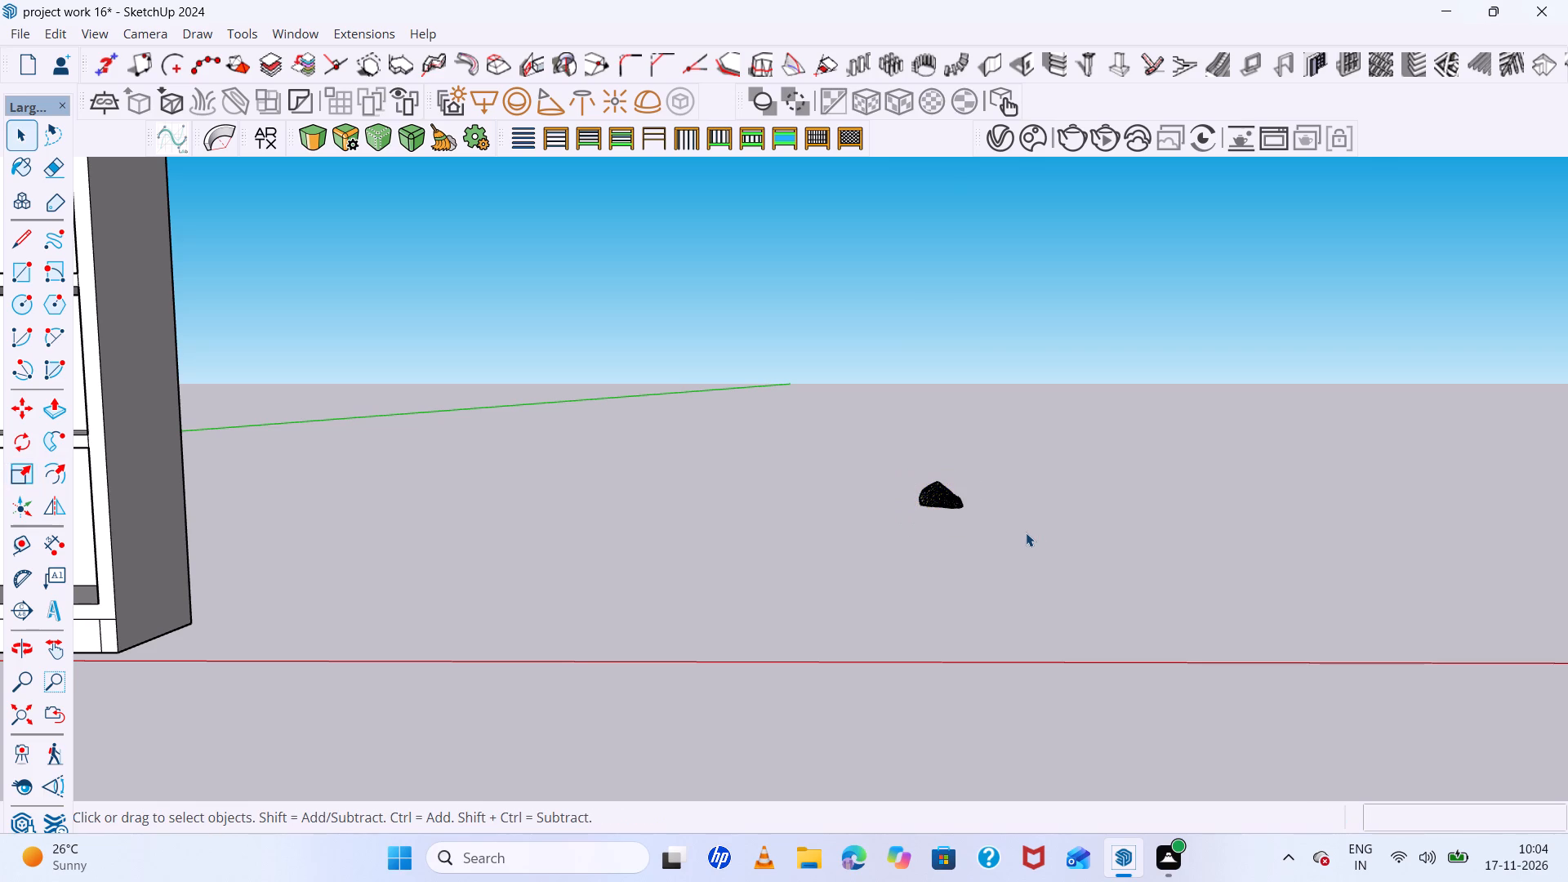
Move the rock into the white cabinet's lower niche, onto the base near its outer end beside the reference photo.
scroll(925, 546, up, 5)
click(964, 461)
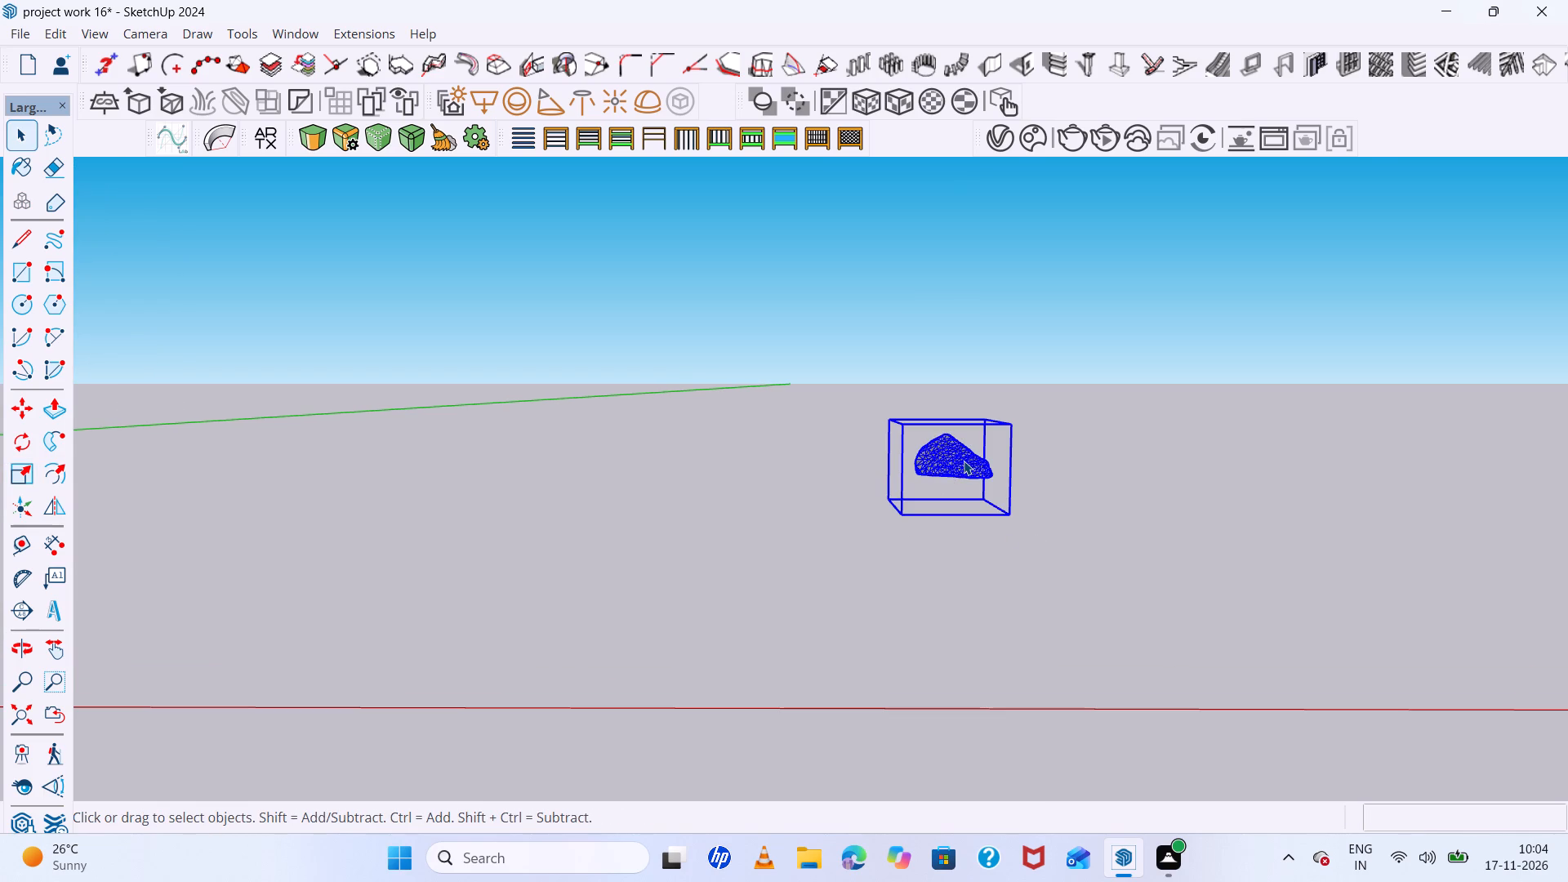
key(m)
click(987, 482)
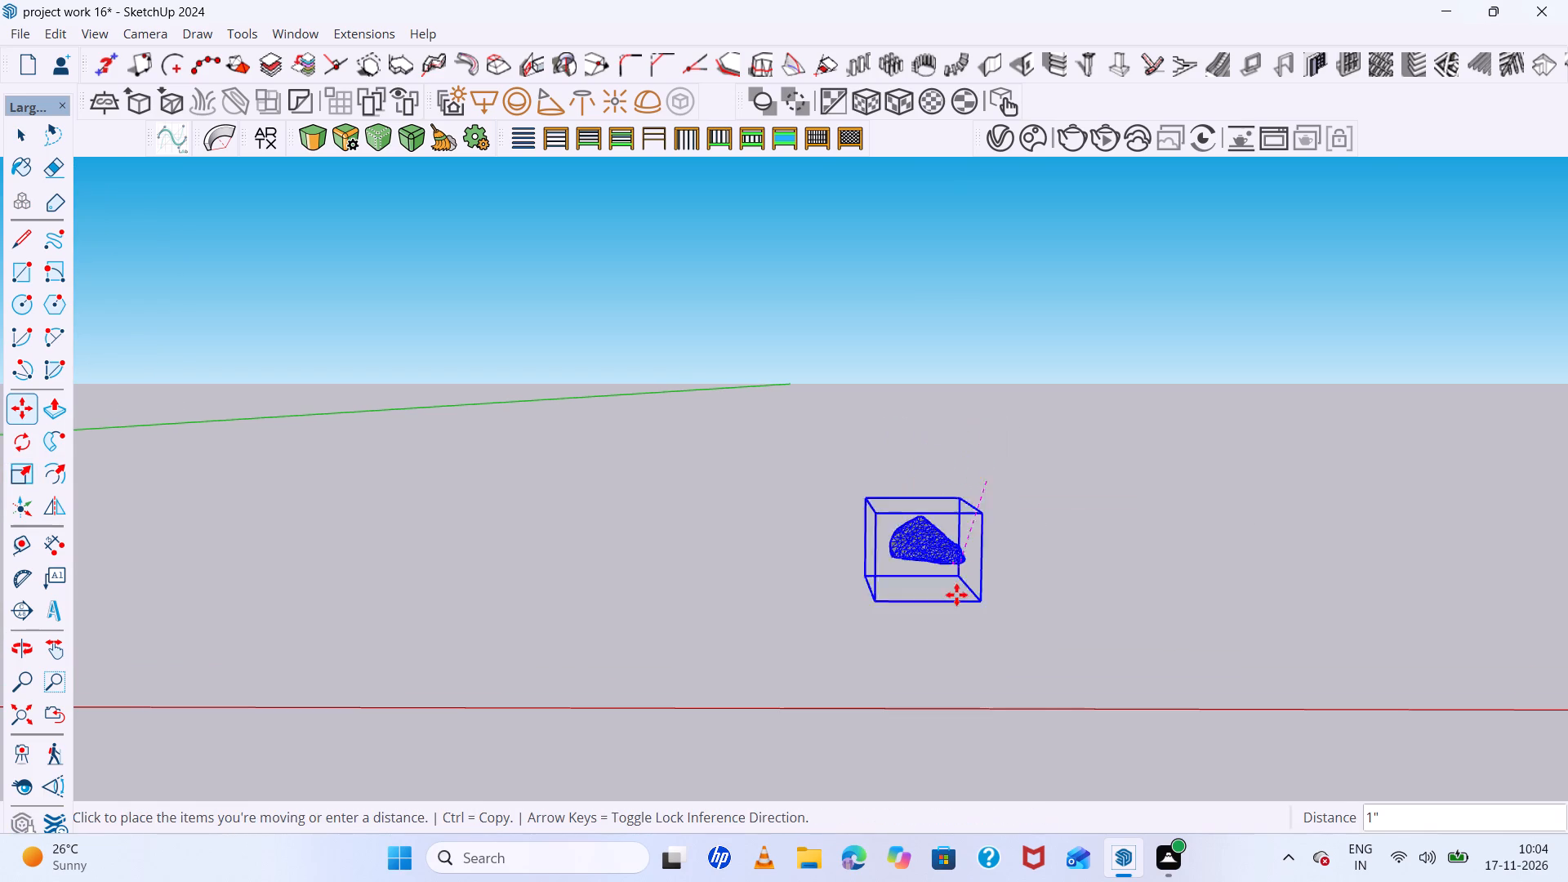
scroll(956, 595, down, 18)
scroll(935, 550, down, 7)
scroll(628, 569, up, 4)
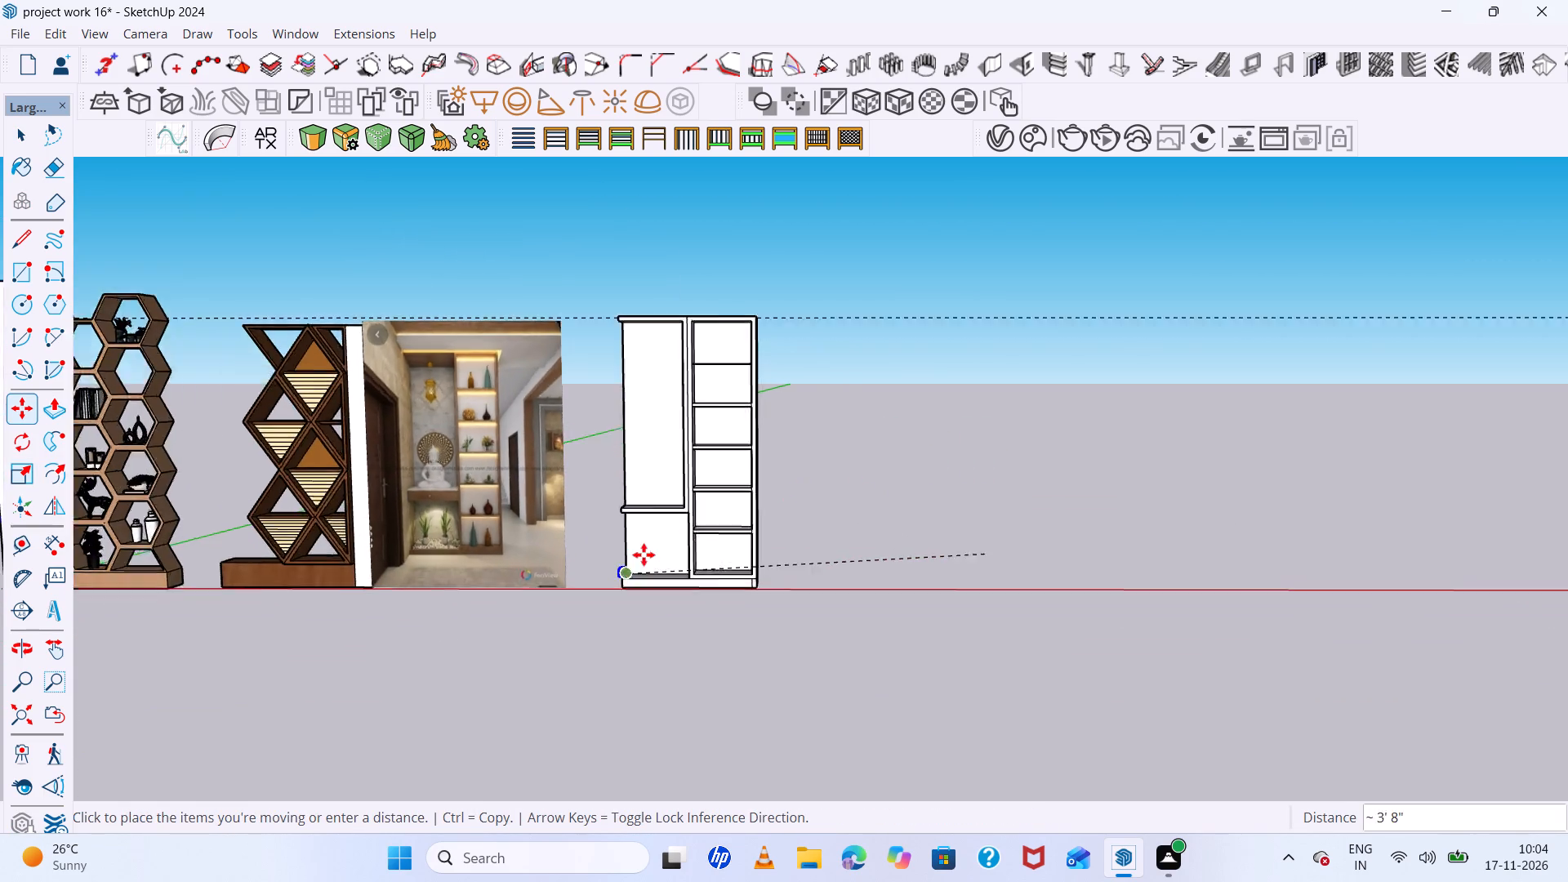
scroll(644, 555, up, 15)
double_click(644, 600)
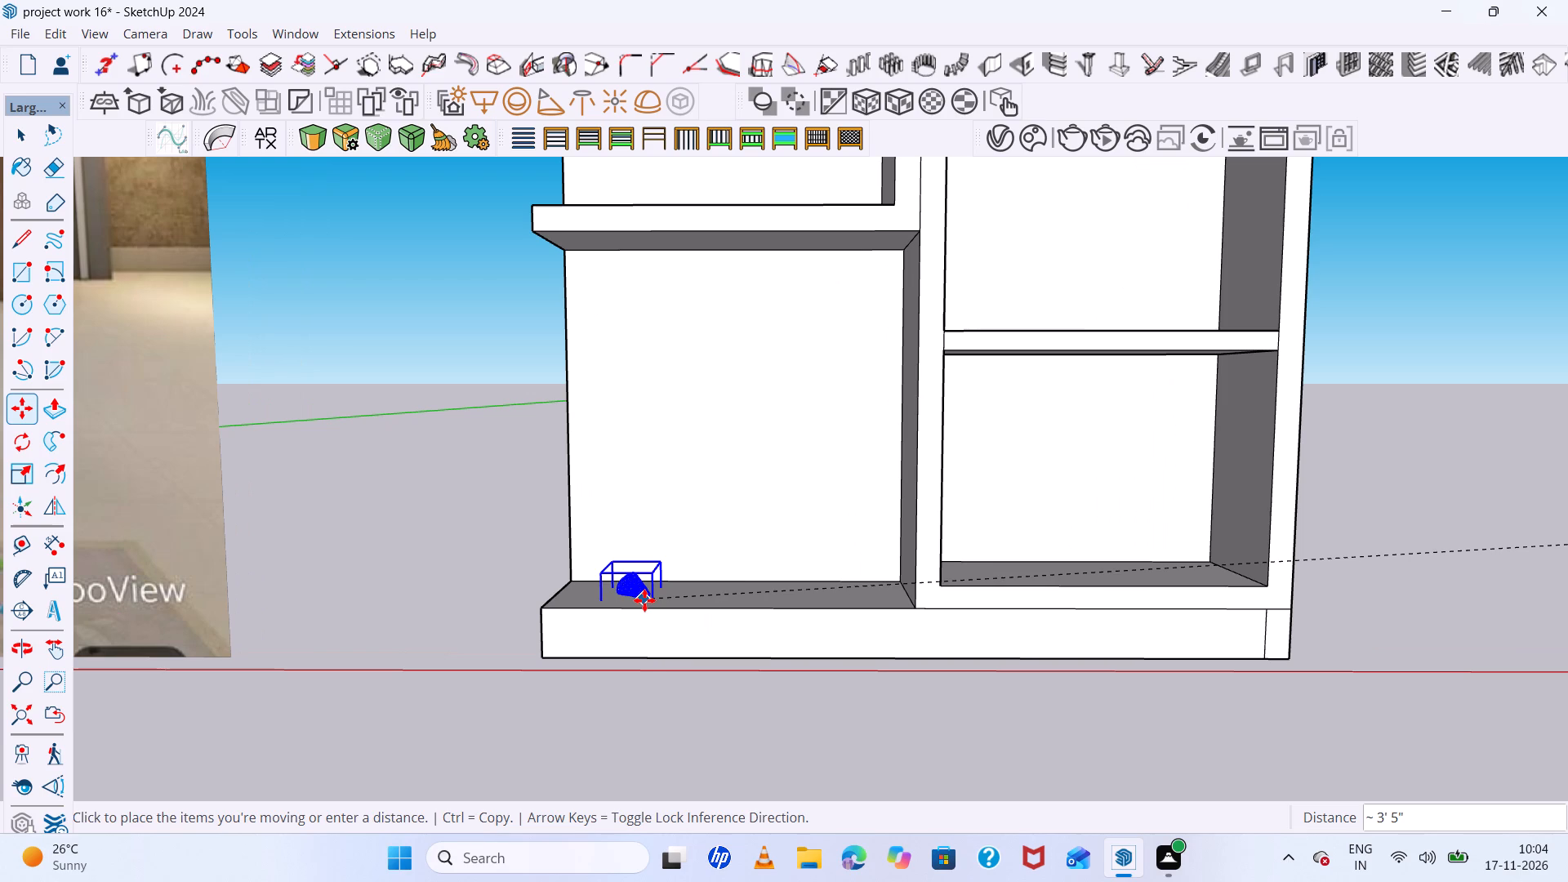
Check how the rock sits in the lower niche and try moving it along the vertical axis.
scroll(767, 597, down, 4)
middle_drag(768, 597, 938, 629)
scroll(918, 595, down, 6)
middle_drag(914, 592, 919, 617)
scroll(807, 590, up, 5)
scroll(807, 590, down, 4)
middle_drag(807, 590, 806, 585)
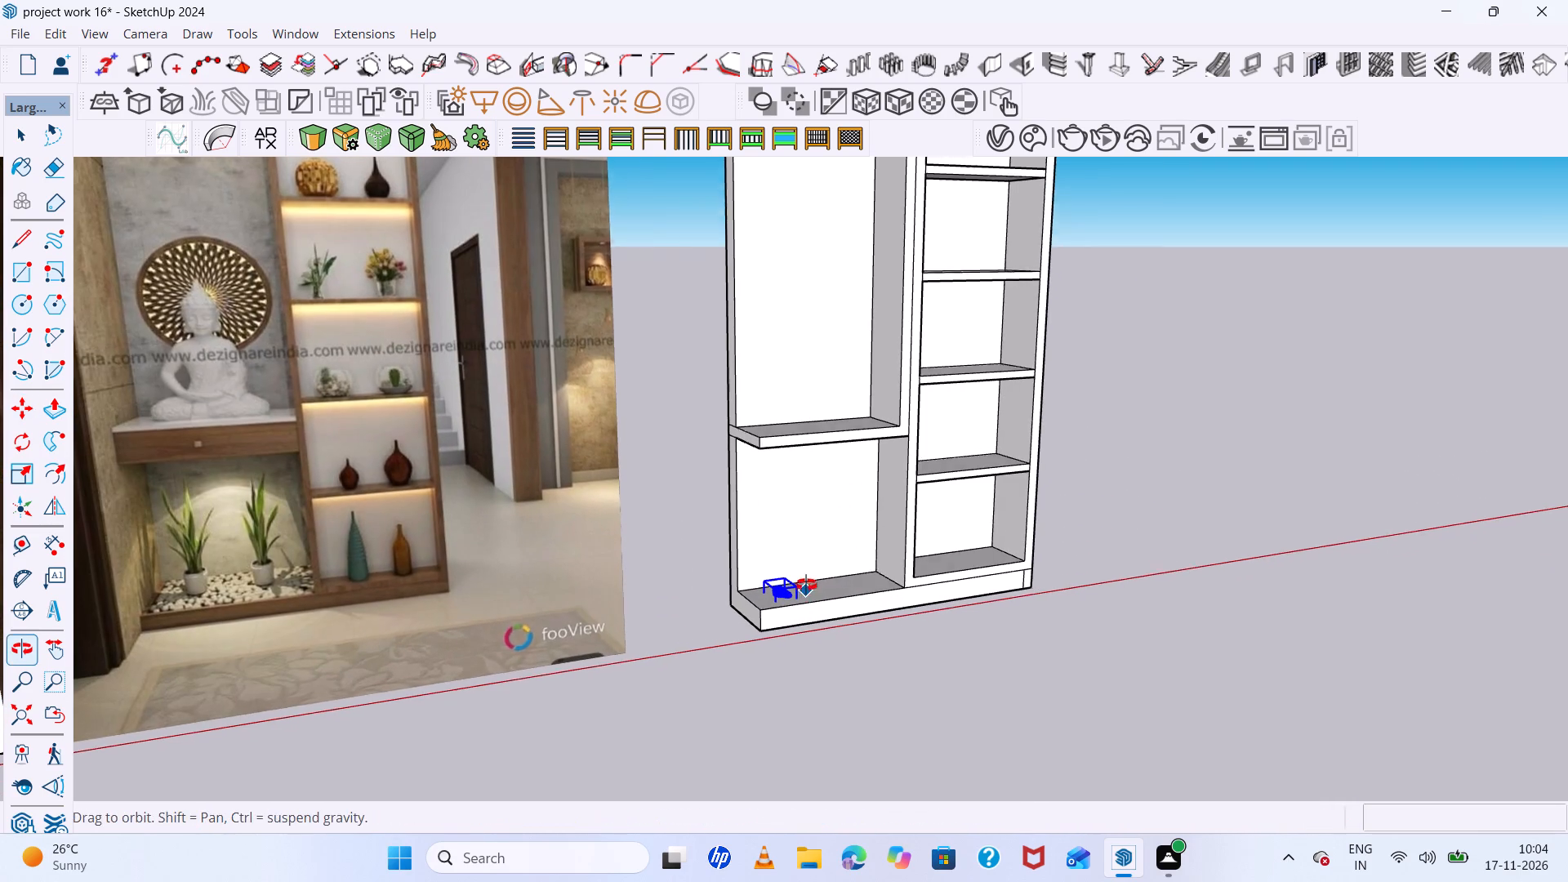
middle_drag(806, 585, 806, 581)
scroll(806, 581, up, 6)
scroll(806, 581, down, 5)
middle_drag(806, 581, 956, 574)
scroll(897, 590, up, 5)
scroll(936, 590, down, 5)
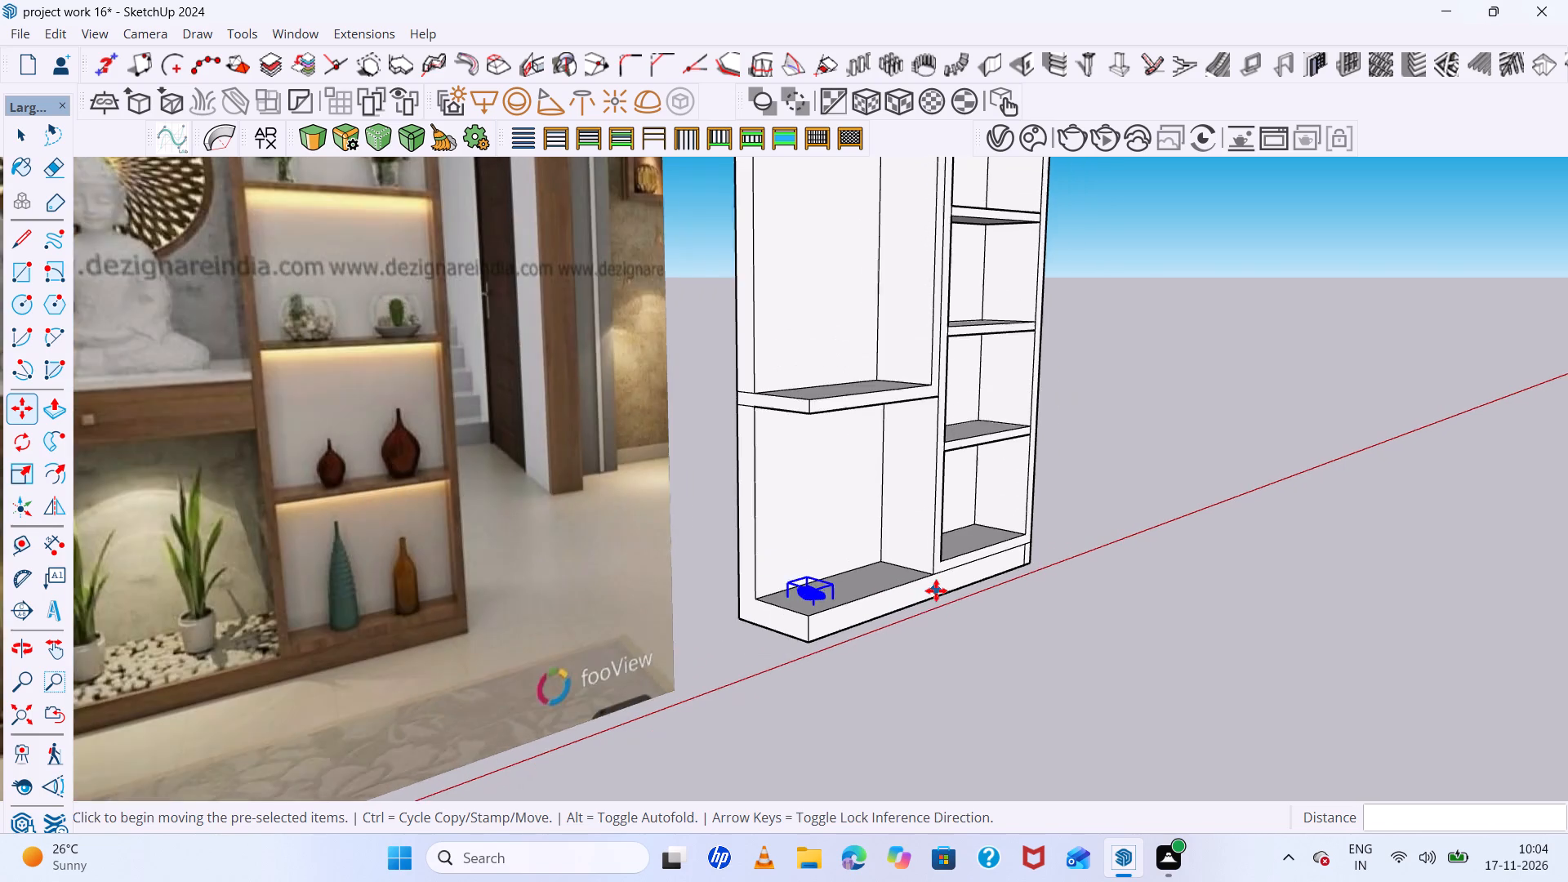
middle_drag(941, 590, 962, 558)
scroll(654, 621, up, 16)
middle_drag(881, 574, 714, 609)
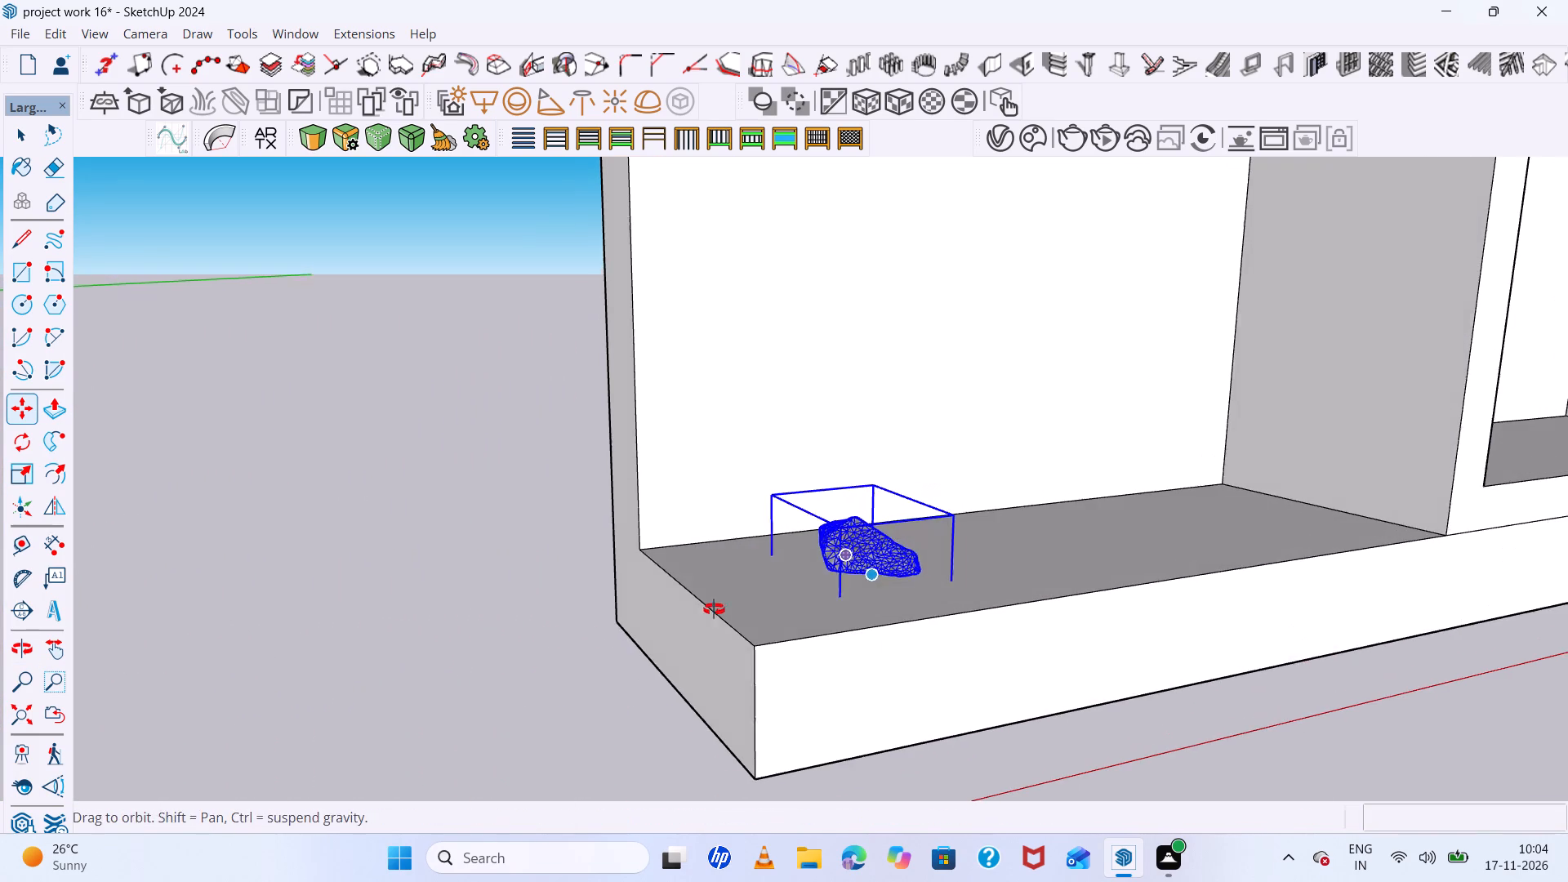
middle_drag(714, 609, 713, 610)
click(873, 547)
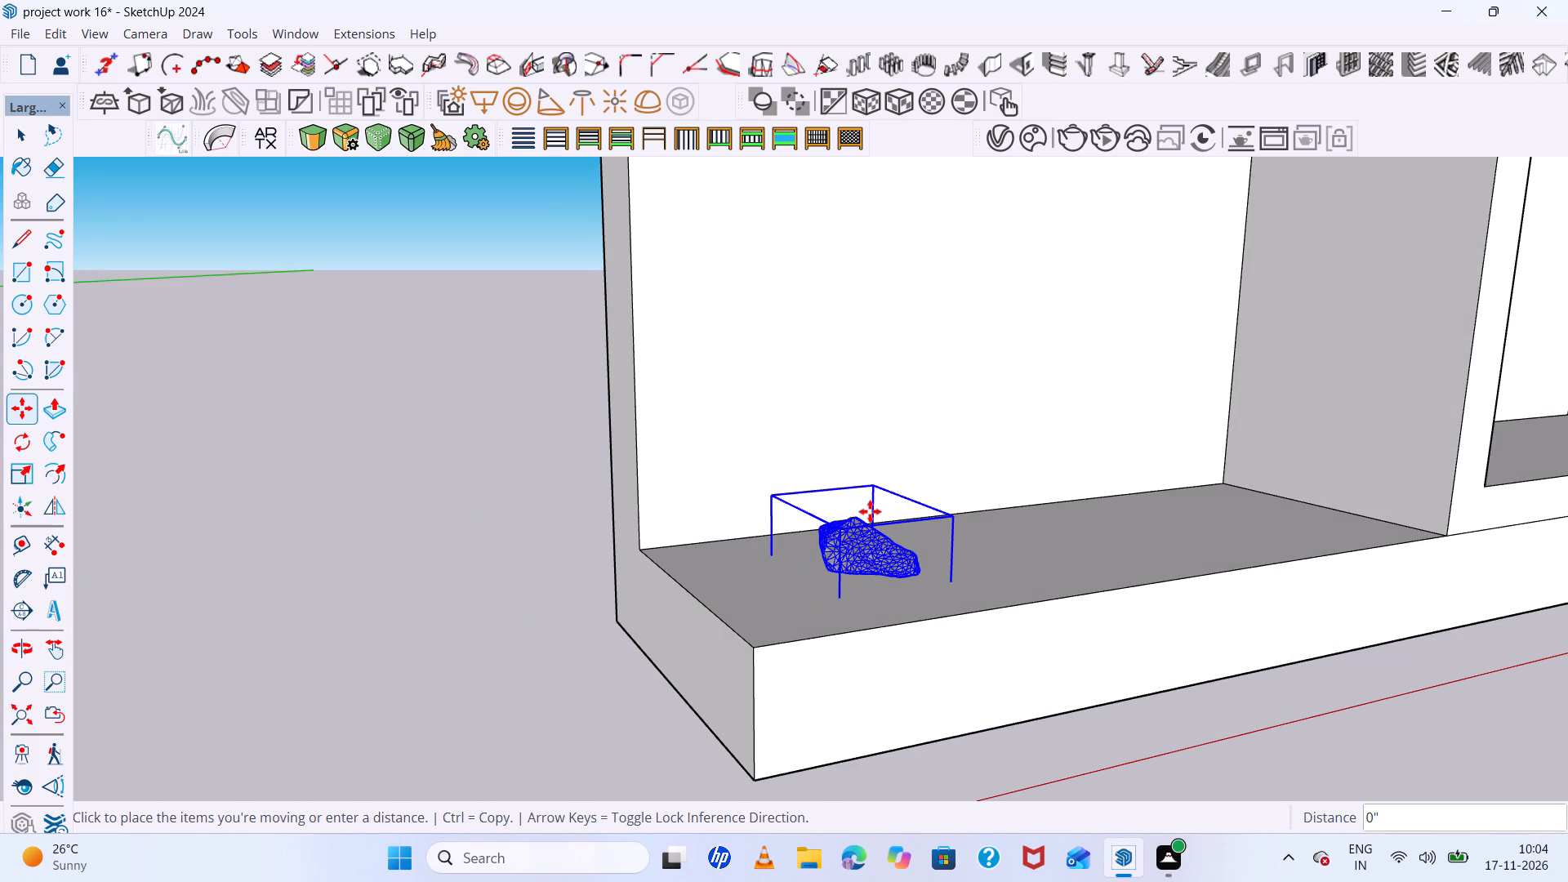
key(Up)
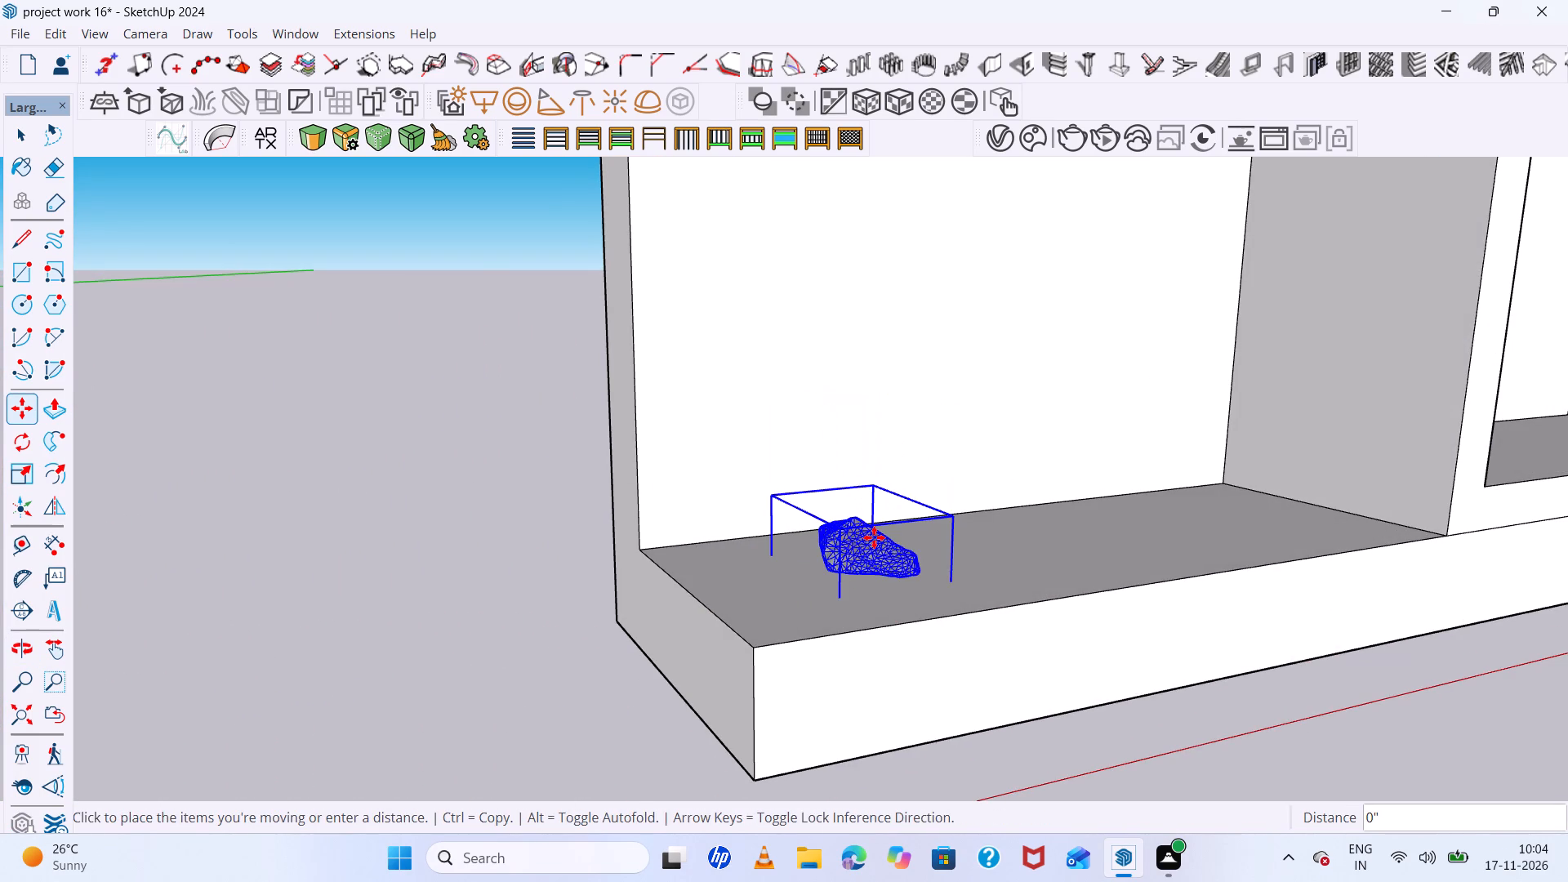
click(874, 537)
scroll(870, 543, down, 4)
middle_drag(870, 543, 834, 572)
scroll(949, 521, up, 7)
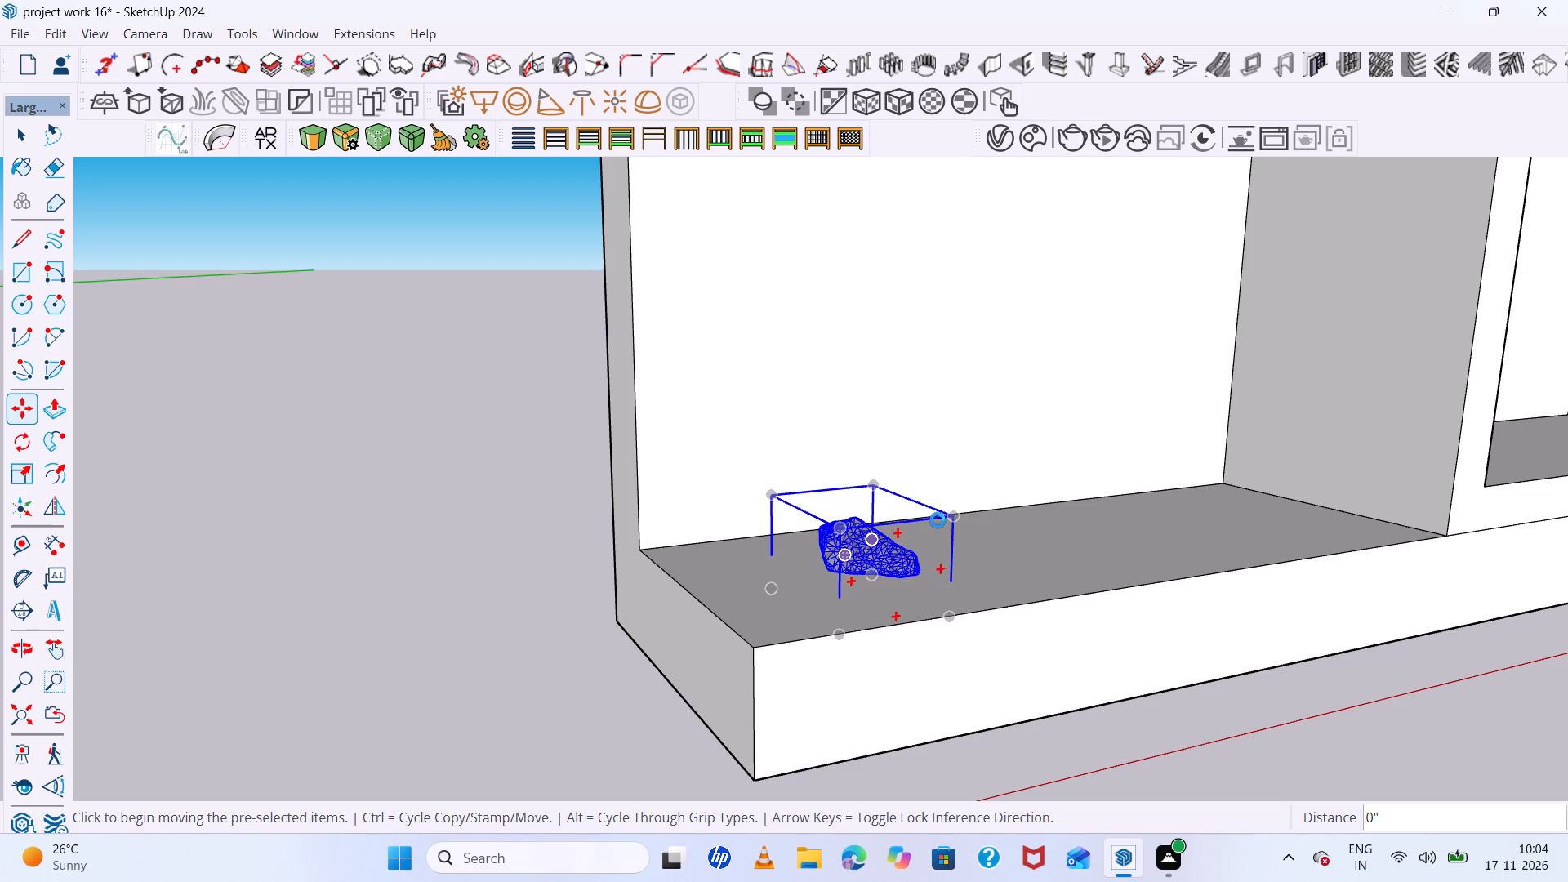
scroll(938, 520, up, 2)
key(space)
Scale the rock about its center along the red and green axes to about 0.34 and 0.21.
scroll(928, 528, down, 7)
middle_drag(925, 528, 872, 542)
scroll(871, 545, up, 10)
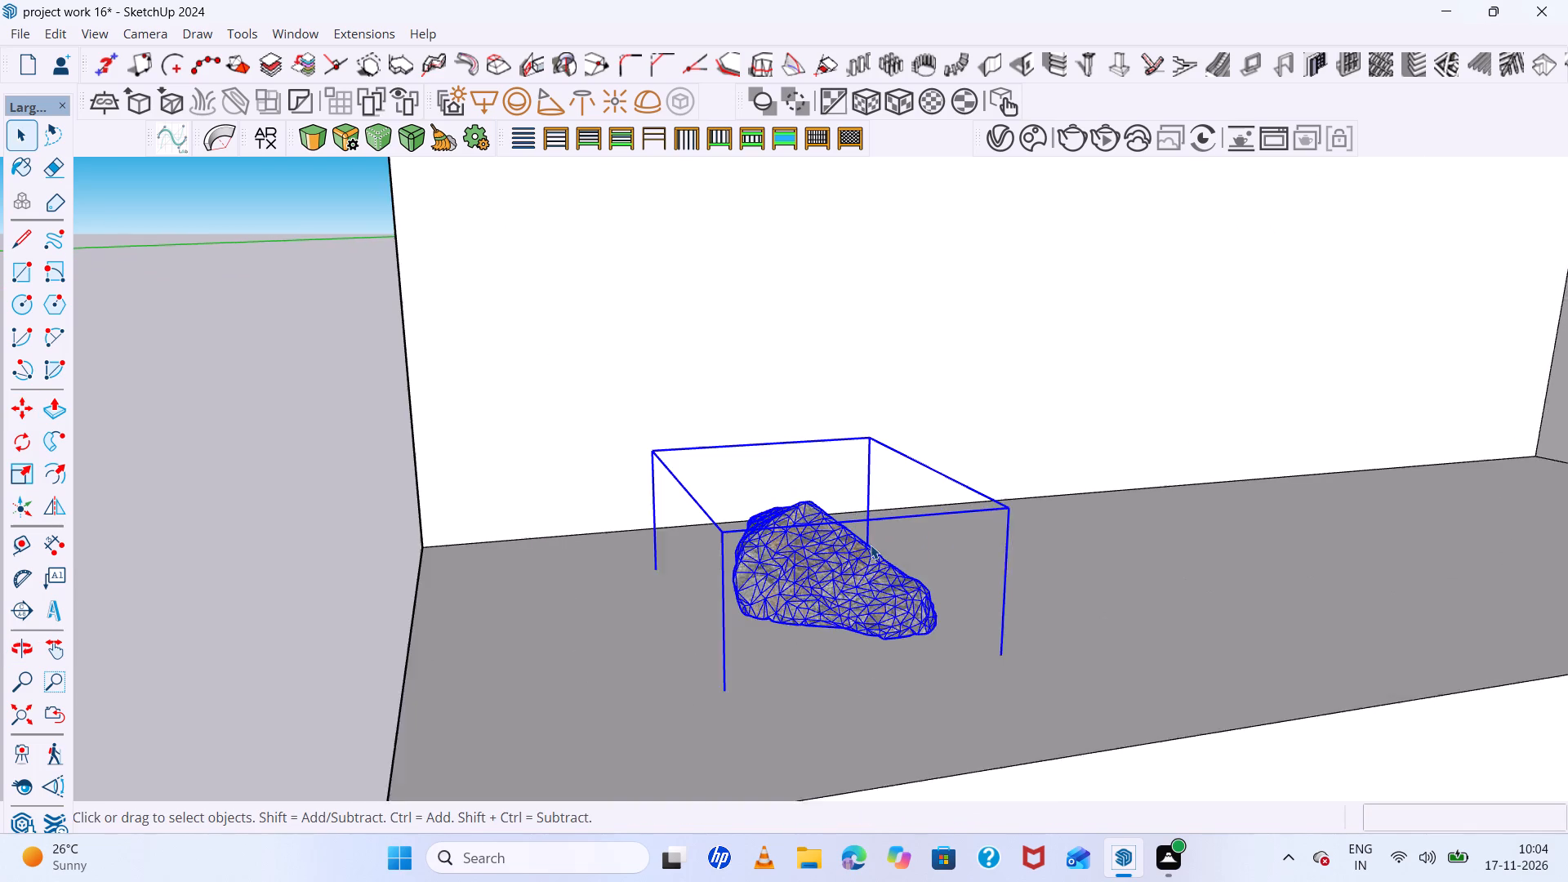
key(s)
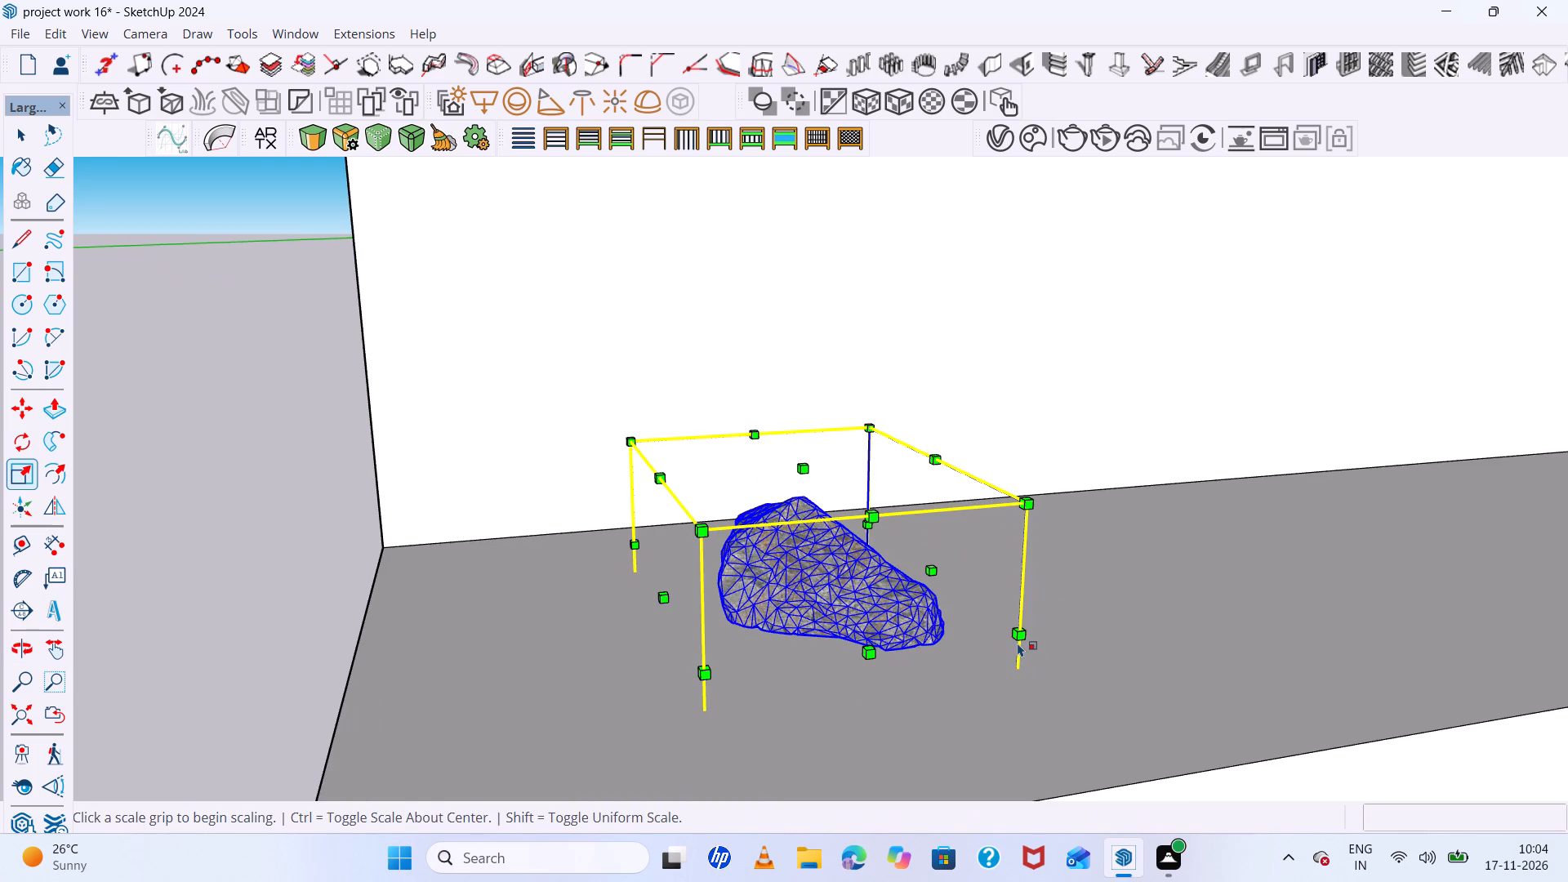
drag(1018, 629, 931, 611)
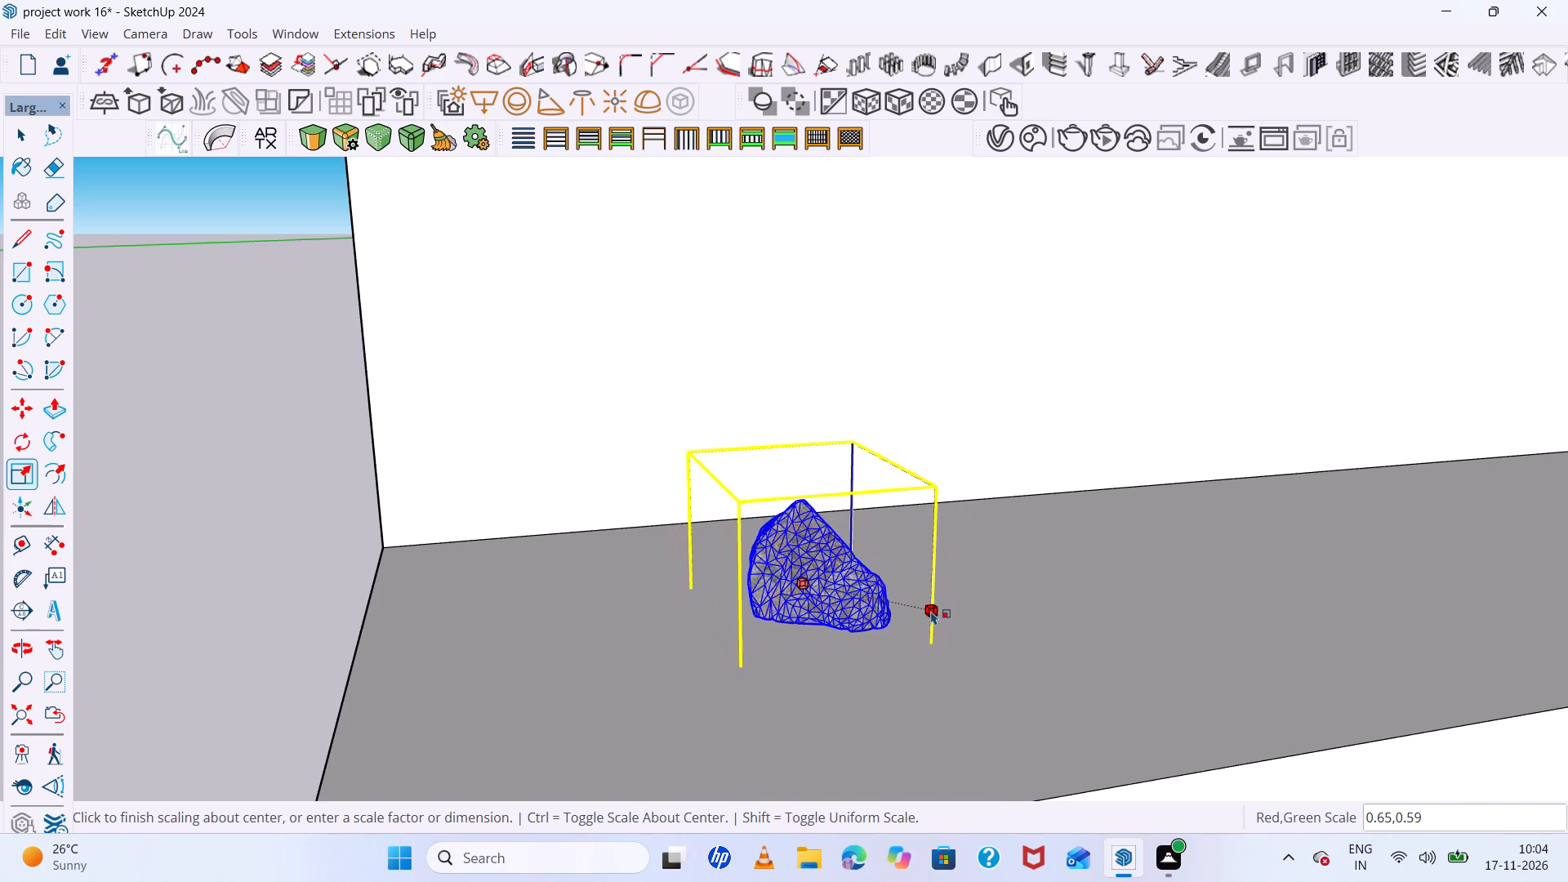
drag(931, 611, 862, 591)
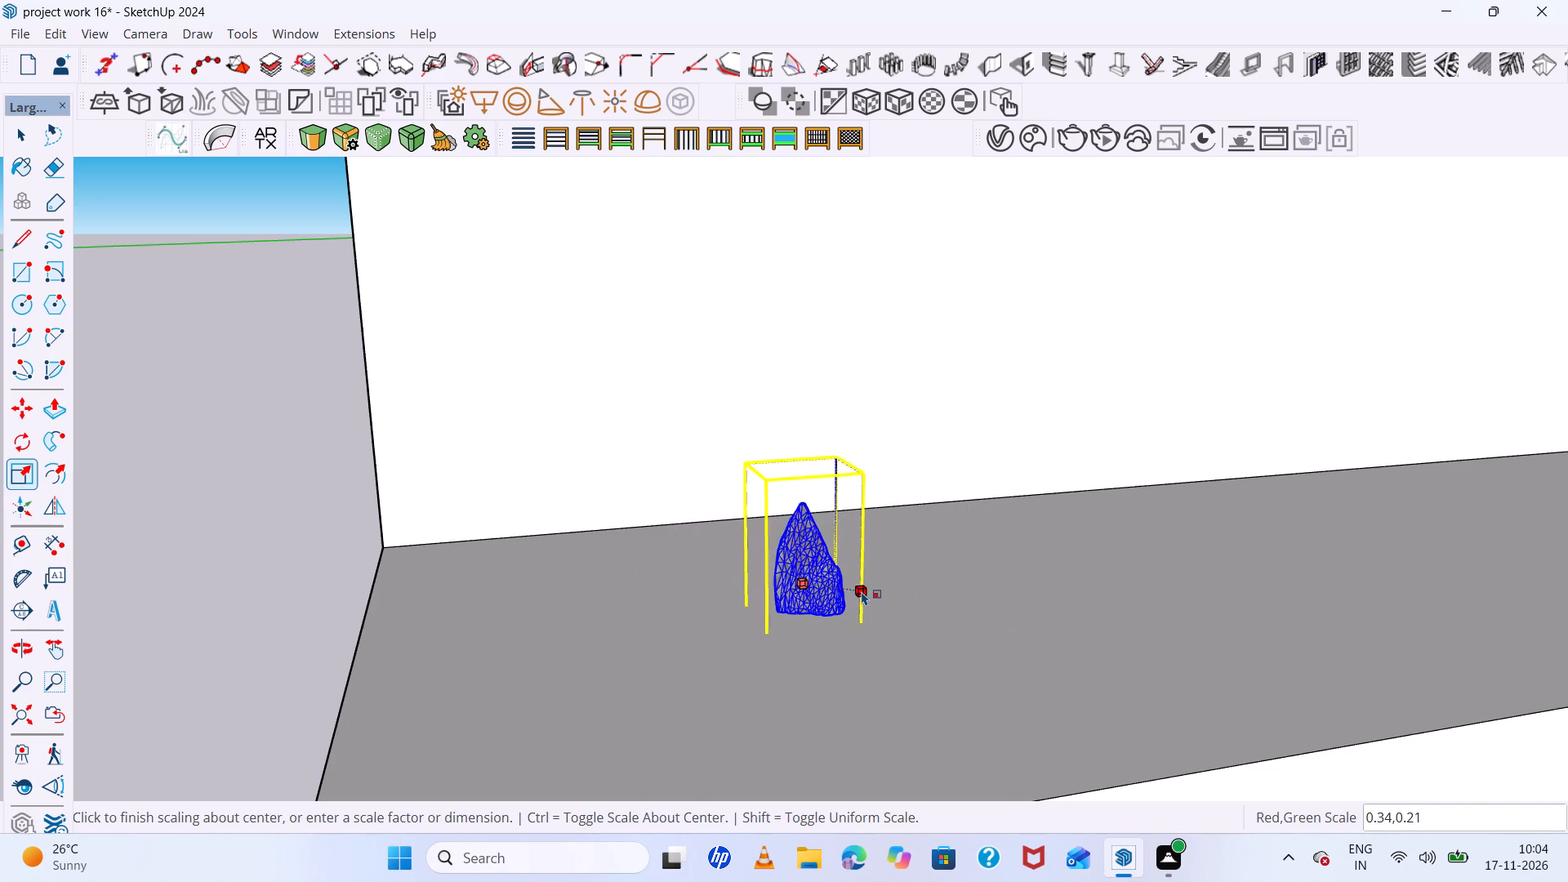
drag(862, 591, 861, 591)
Scale the narrowed rock uniformly about its center down further to pebble size.
ctrl+drag(834, 457, 831, 471)
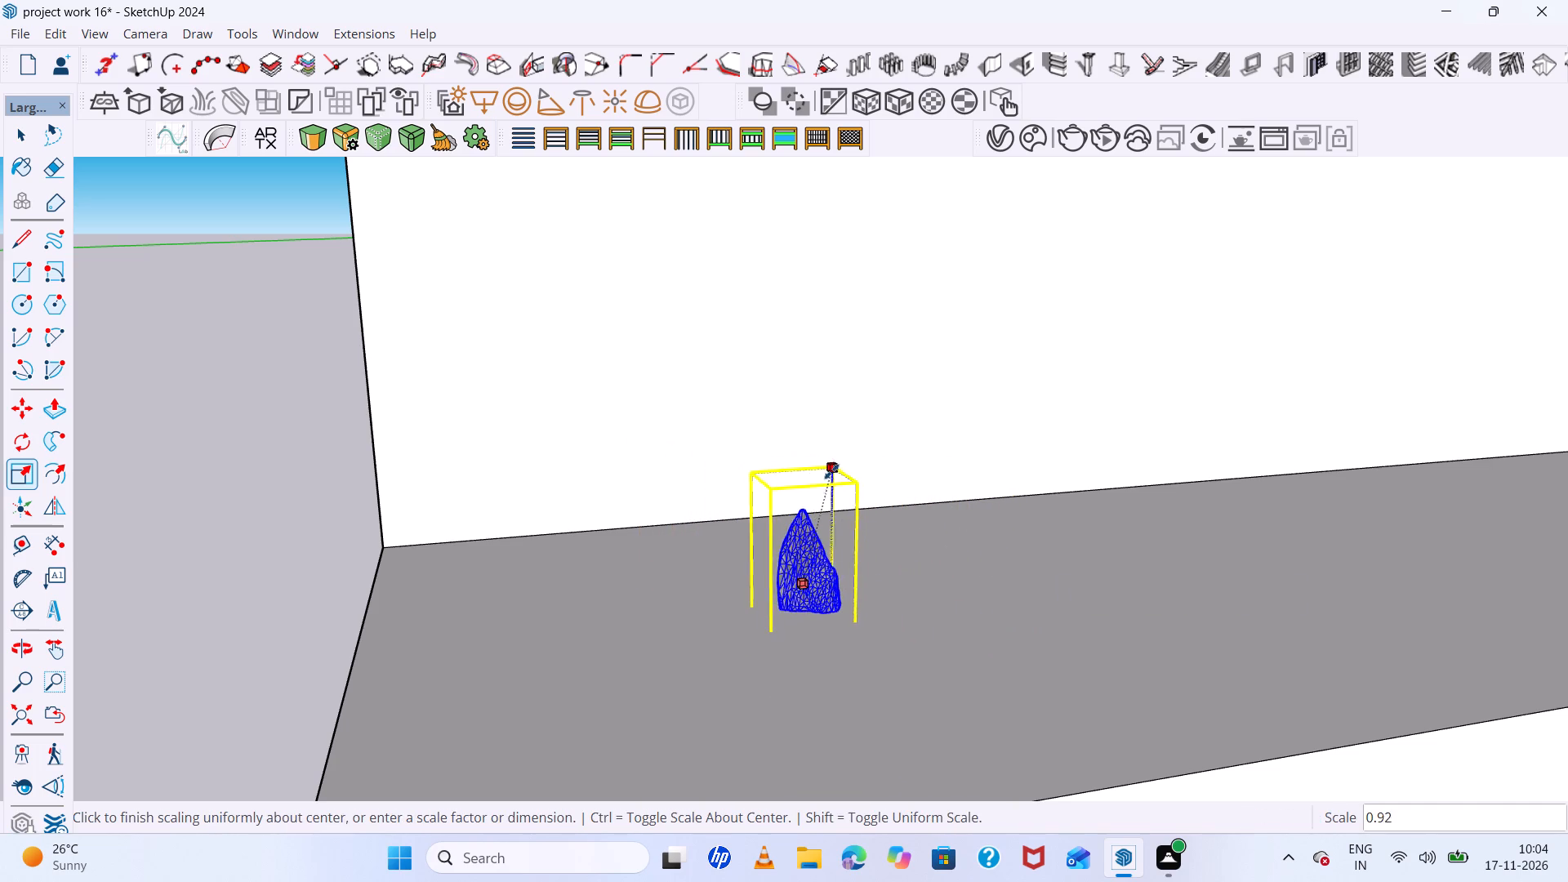
ctrl+drag(831, 471, 822, 501)
scroll(773, 577, down, 4)
middle_drag(777, 581, 777, 577)
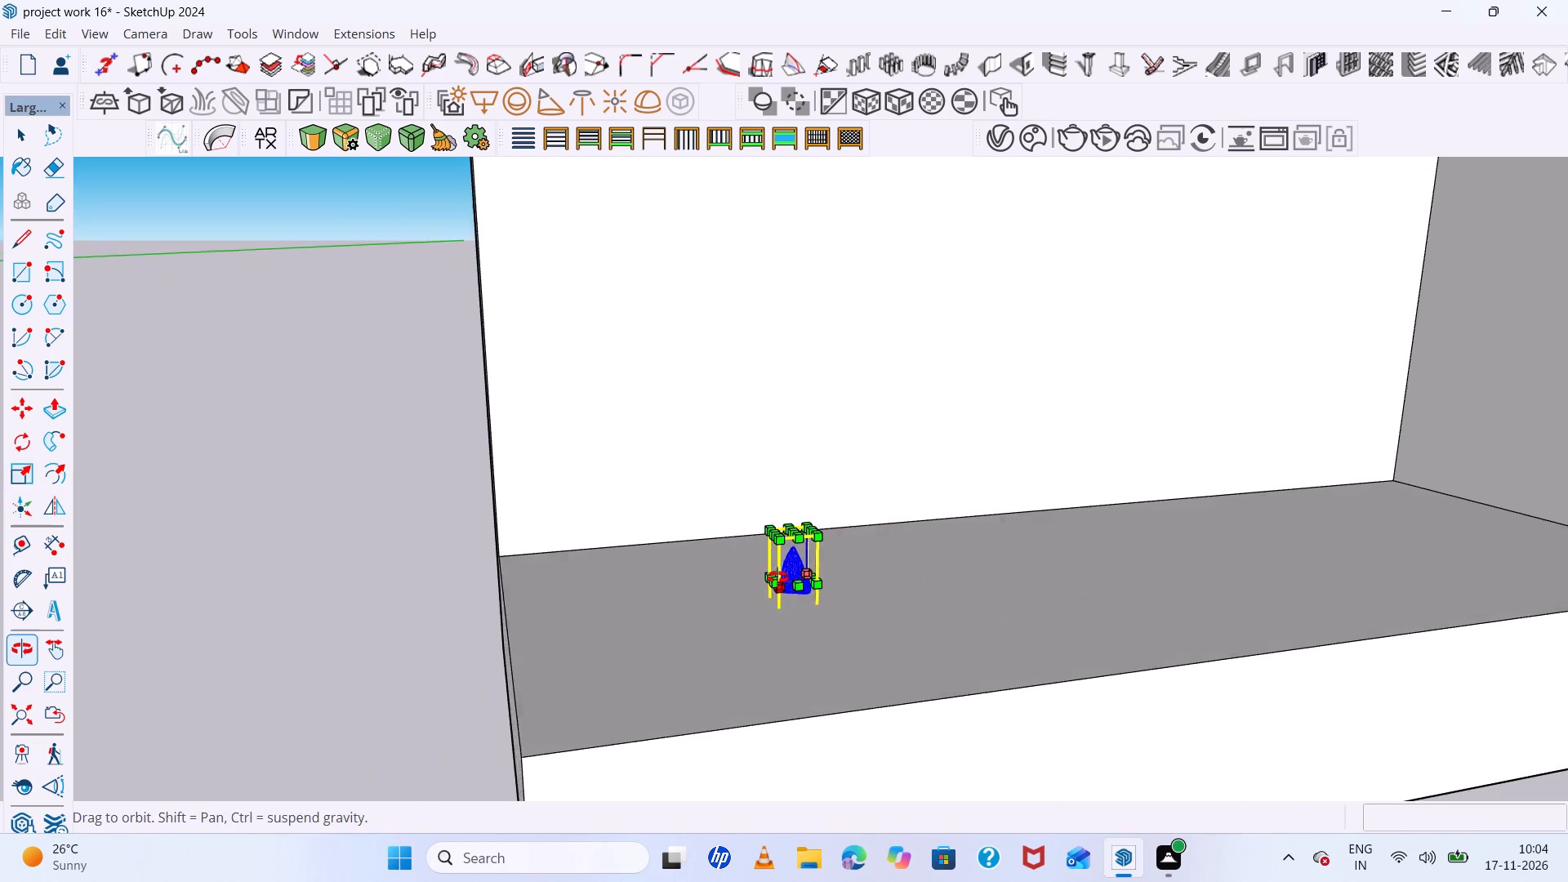
middle_drag(777, 577, 775, 567)
key(space)
scroll(826, 596, up, 4)
click(837, 598)
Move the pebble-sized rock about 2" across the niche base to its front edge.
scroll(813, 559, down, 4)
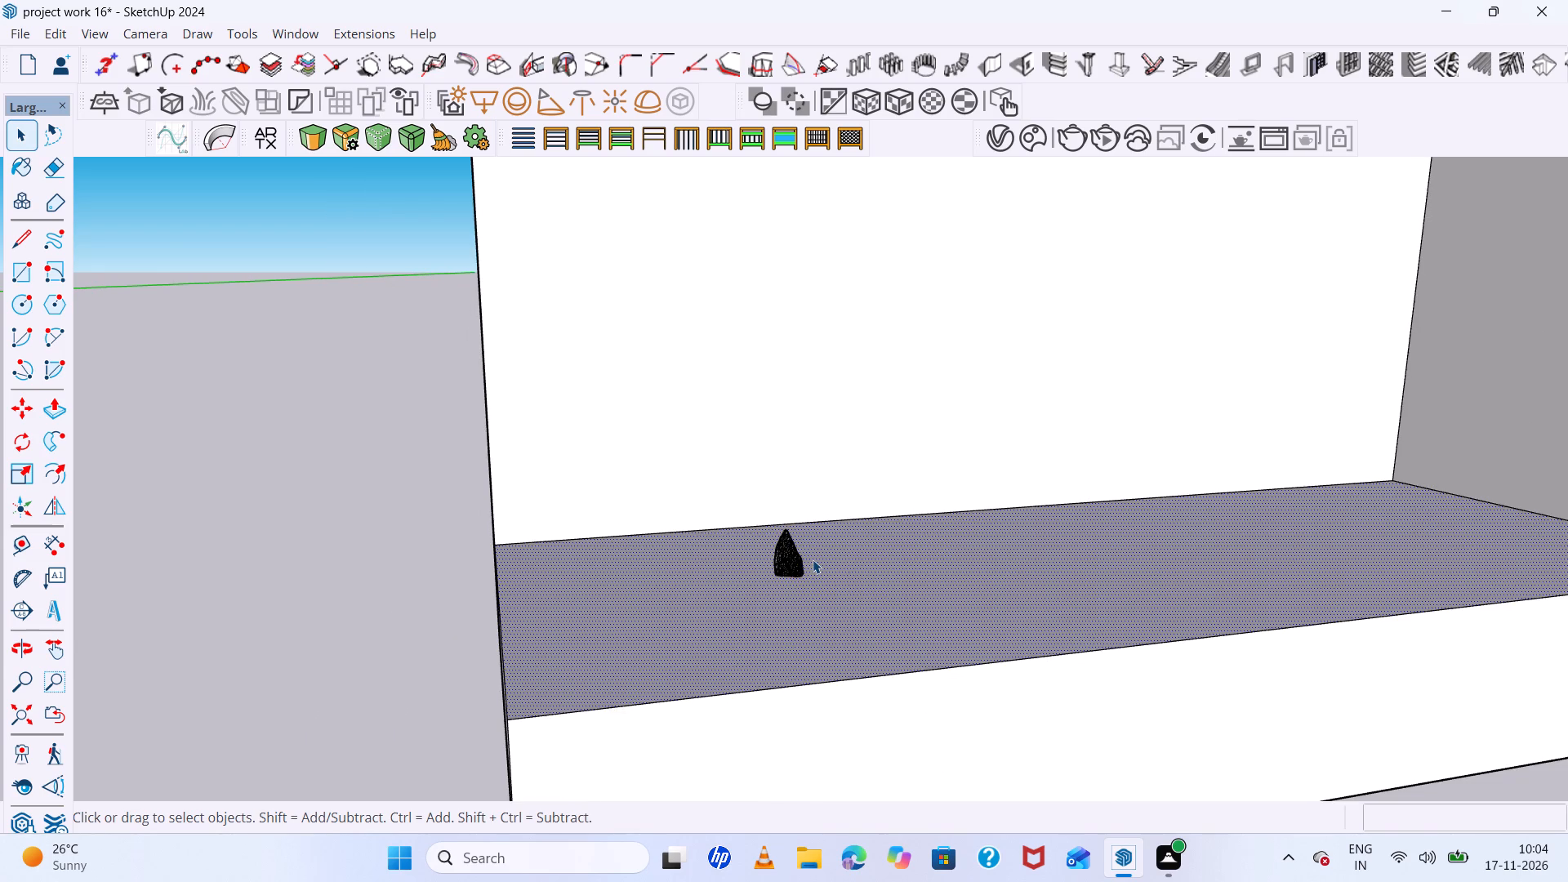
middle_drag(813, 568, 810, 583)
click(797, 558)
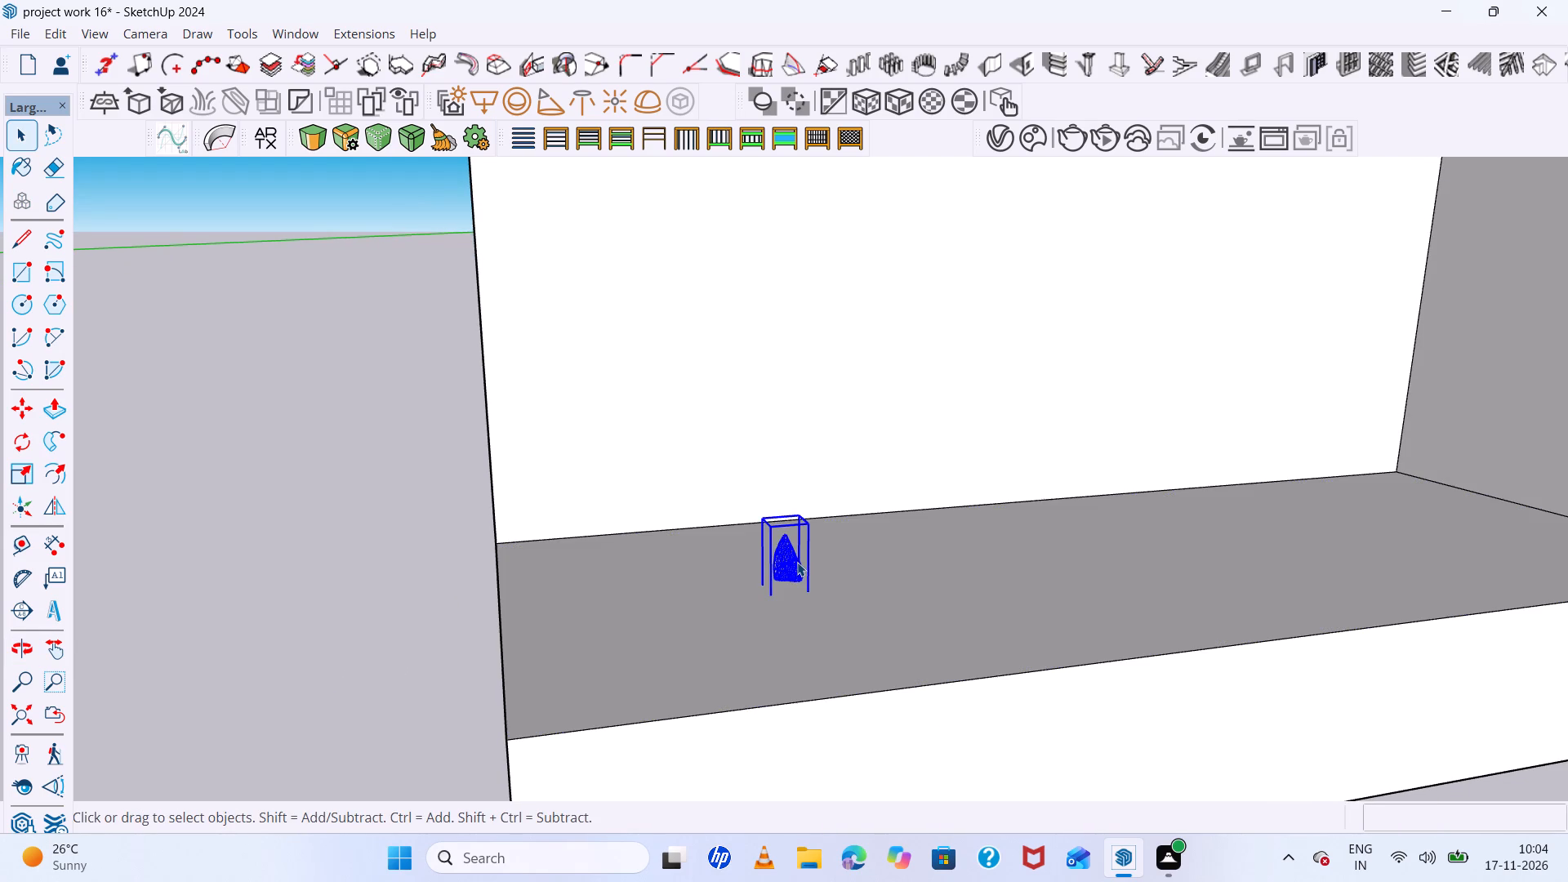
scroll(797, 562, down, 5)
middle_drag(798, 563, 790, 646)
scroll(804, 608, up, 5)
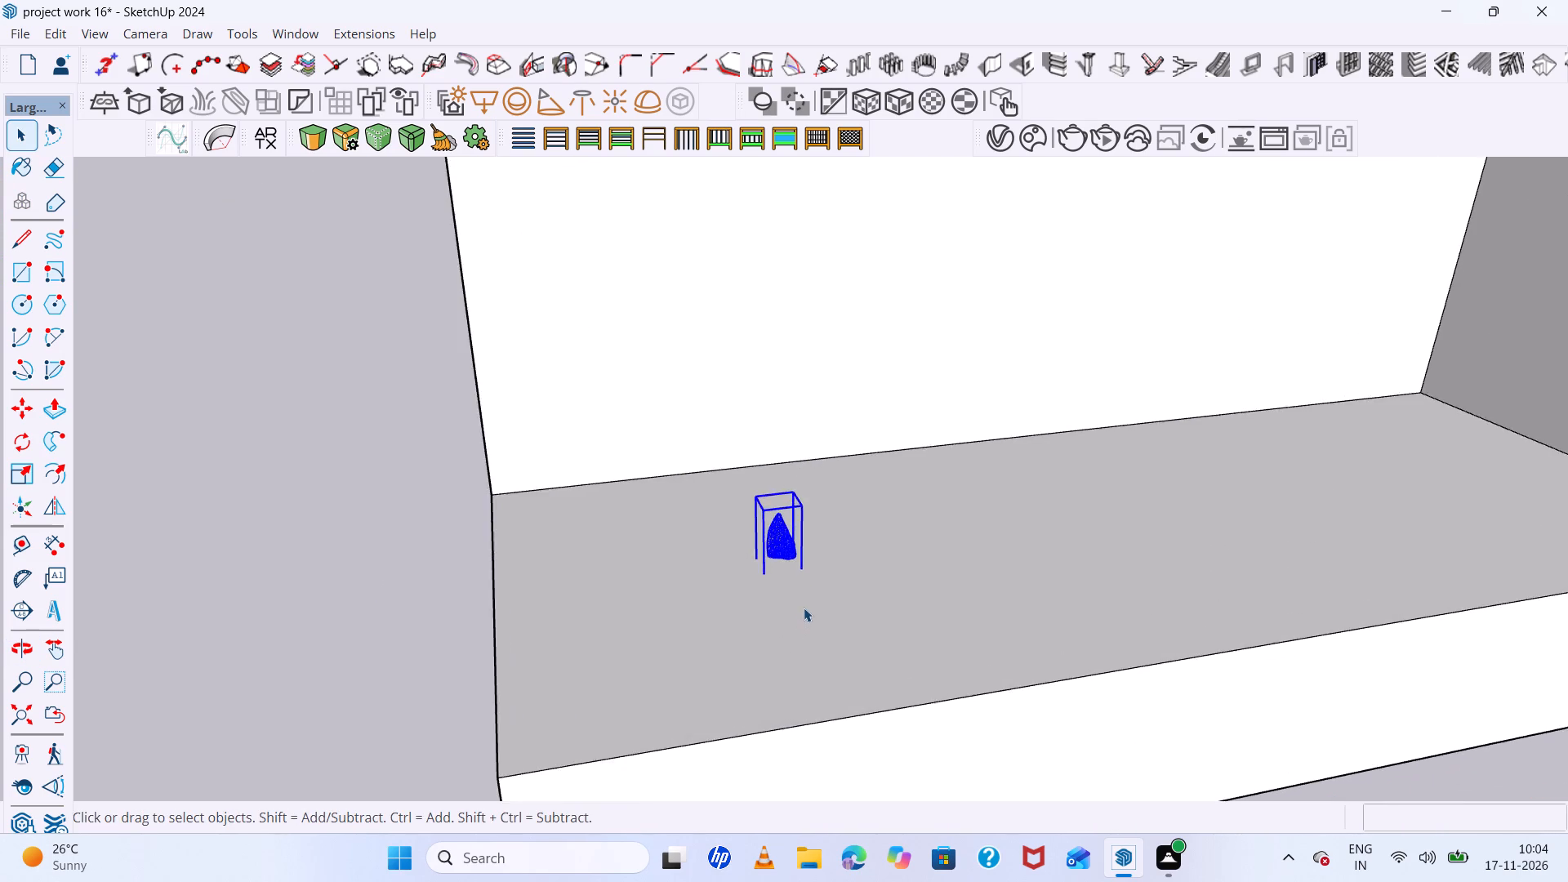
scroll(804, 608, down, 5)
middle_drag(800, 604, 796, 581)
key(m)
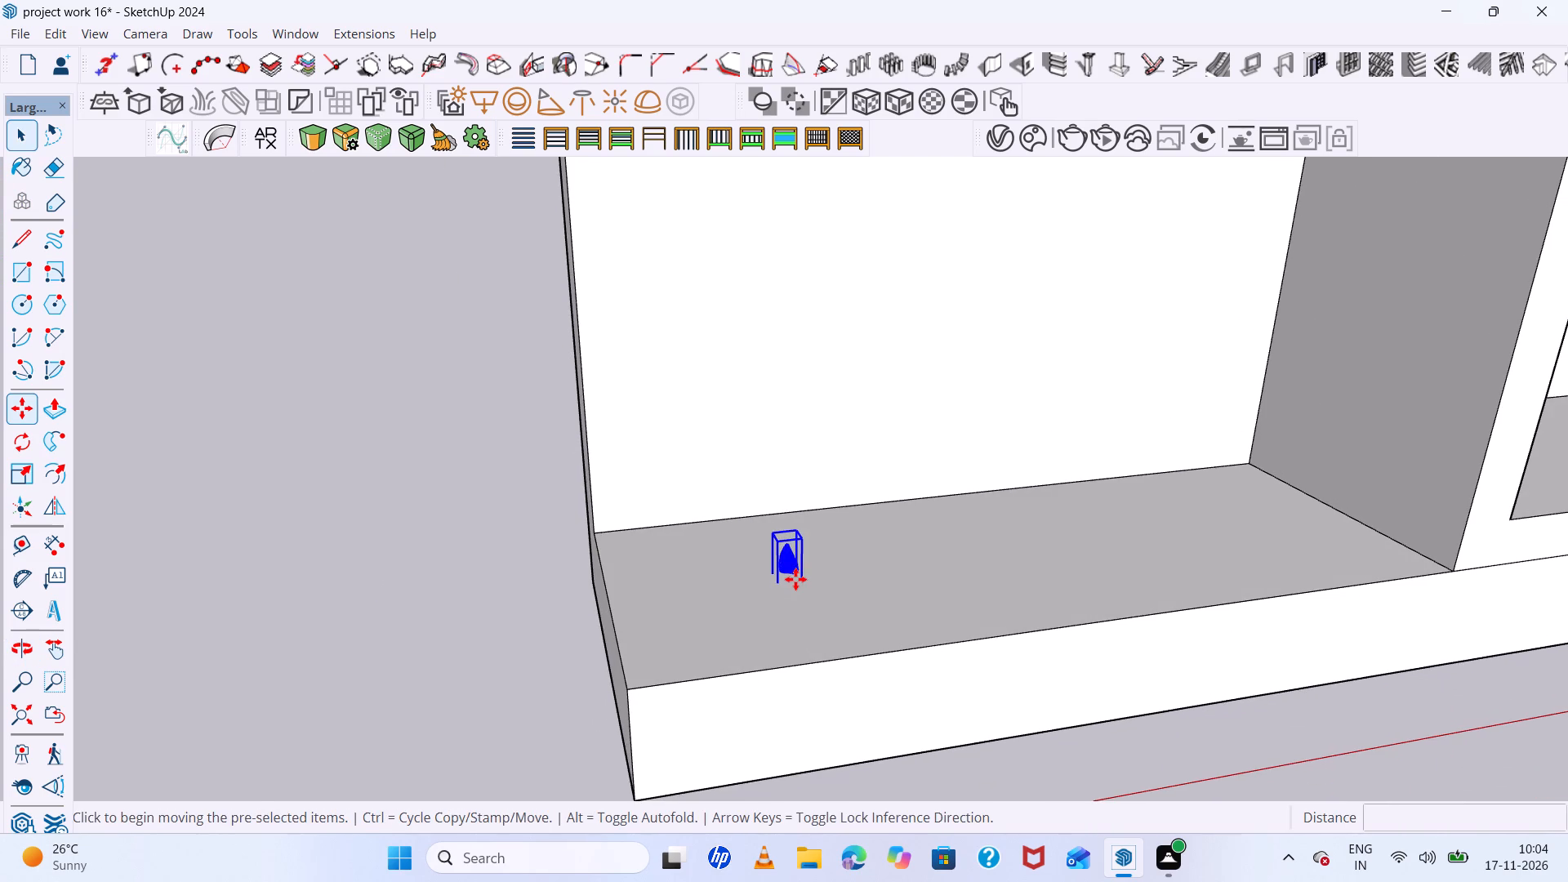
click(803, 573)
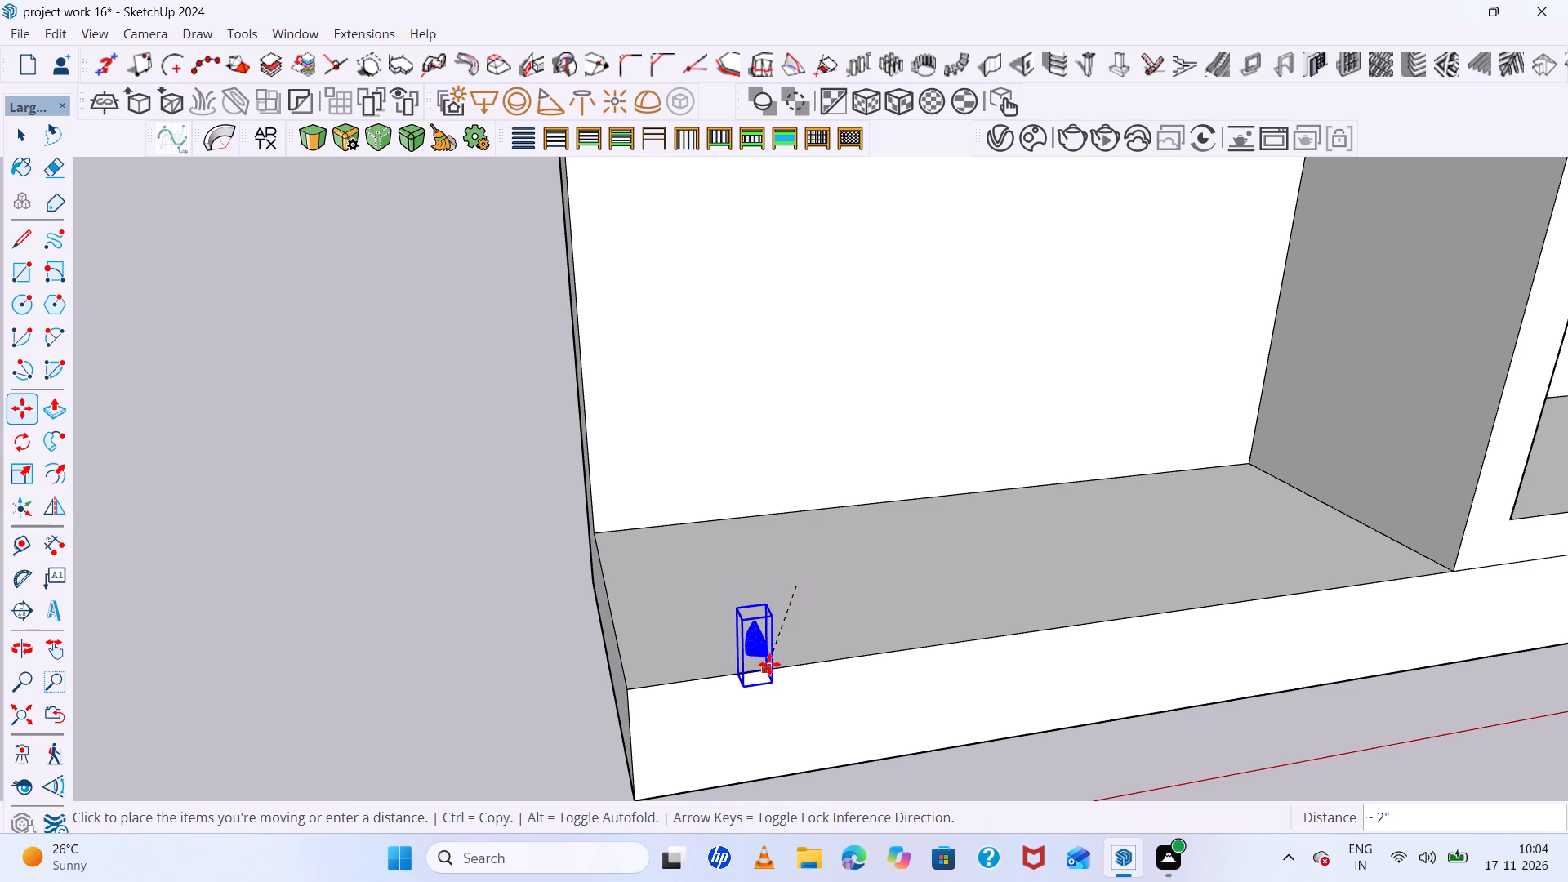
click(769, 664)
Stretch the rock along the red axis to make it wider.
scroll(875, 639, down, 5)
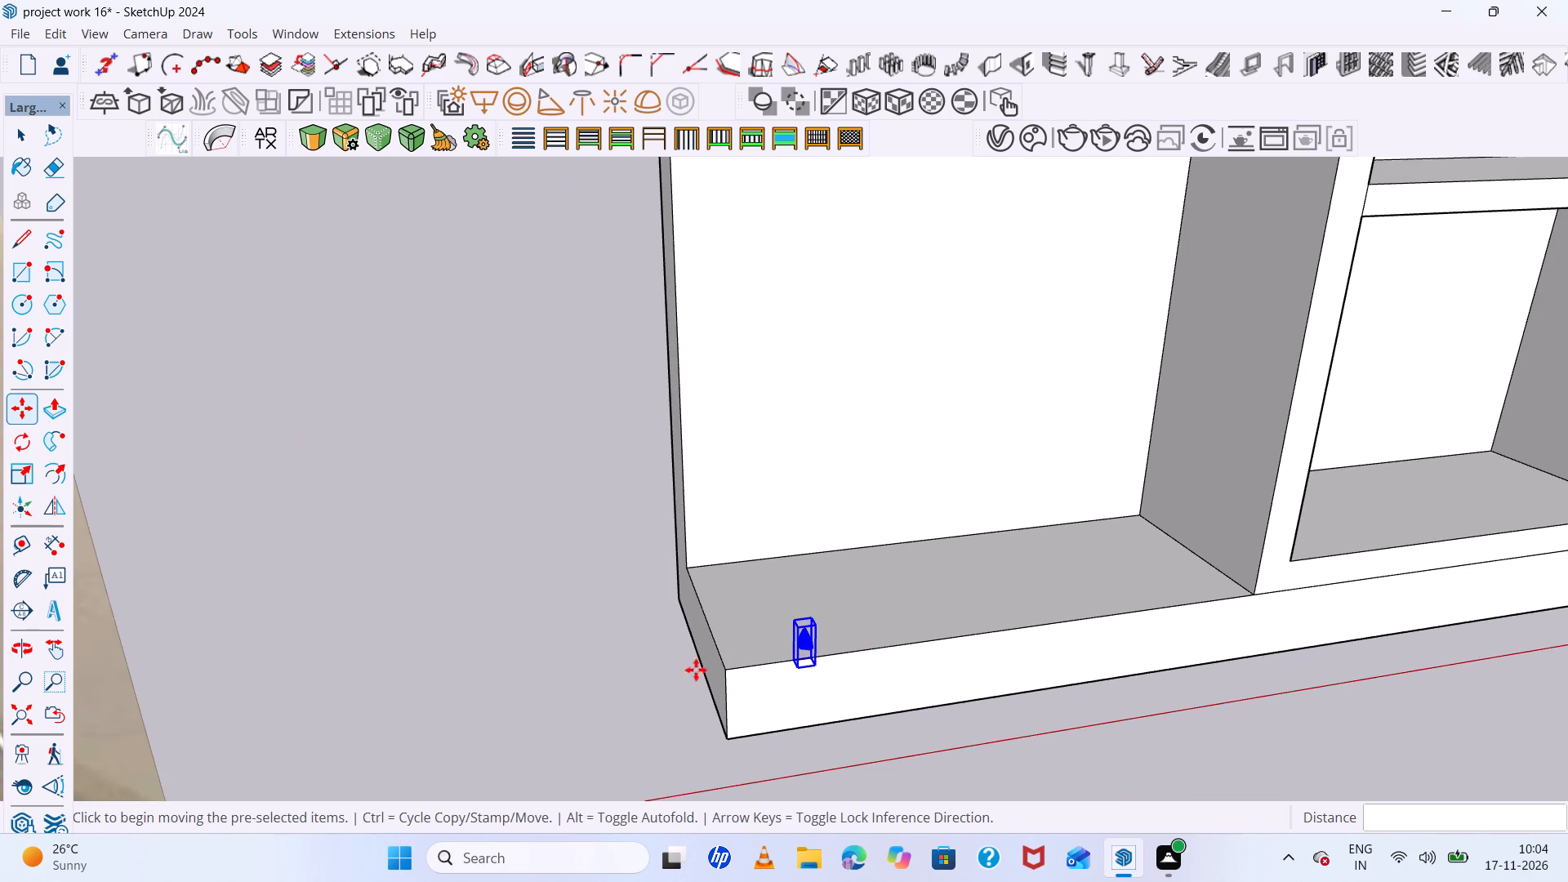
scroll(796, 657, up, 12)
key(s)
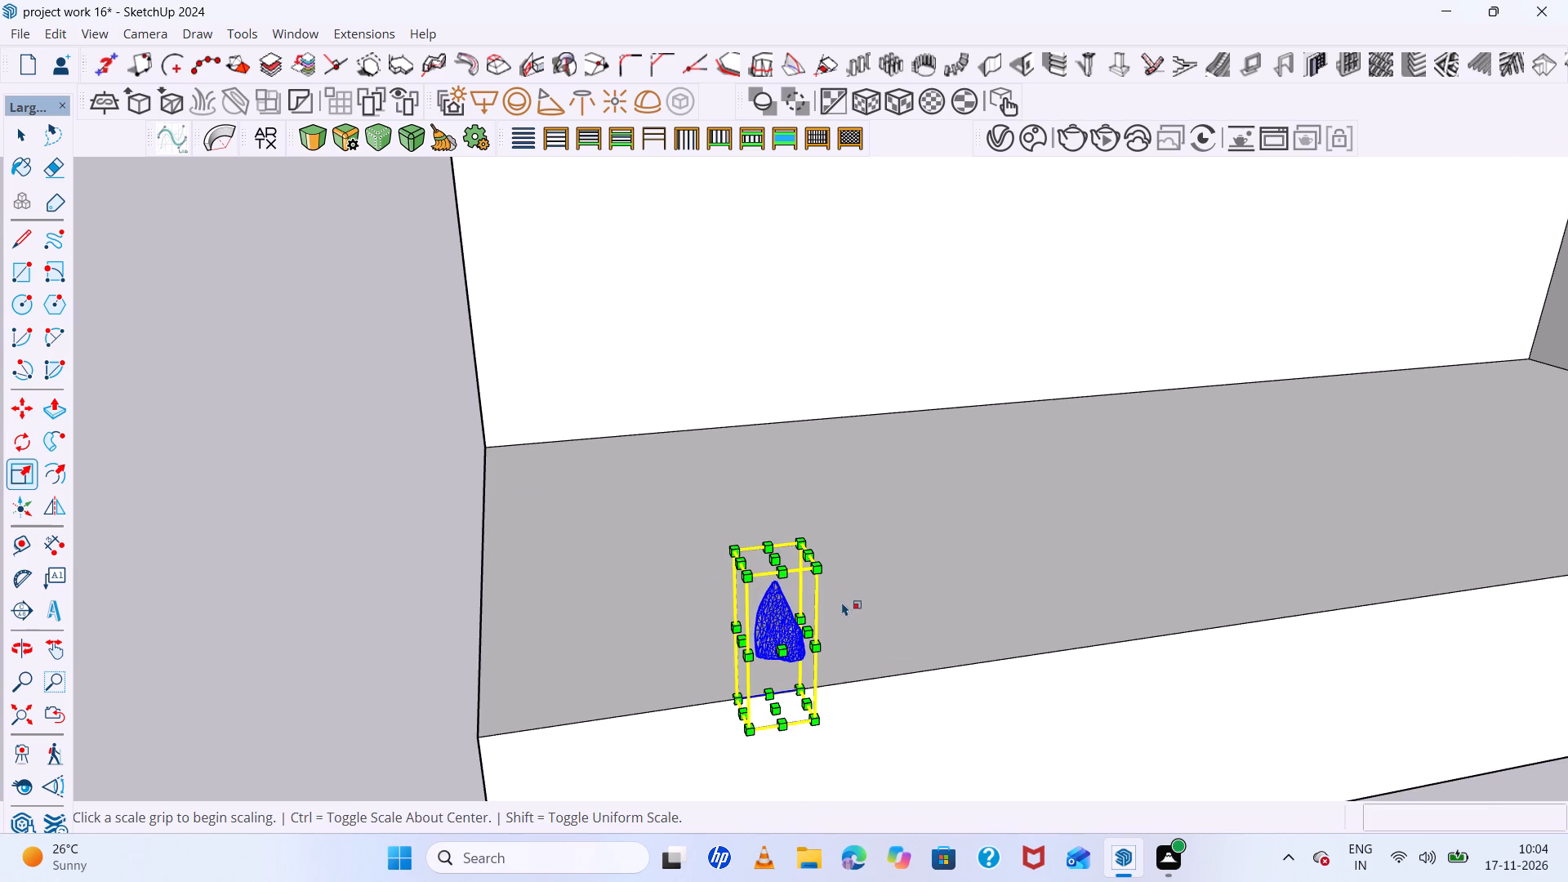
scroll(842, 602, up, 3)
ctrl+drag(788, 647, 787, 648)
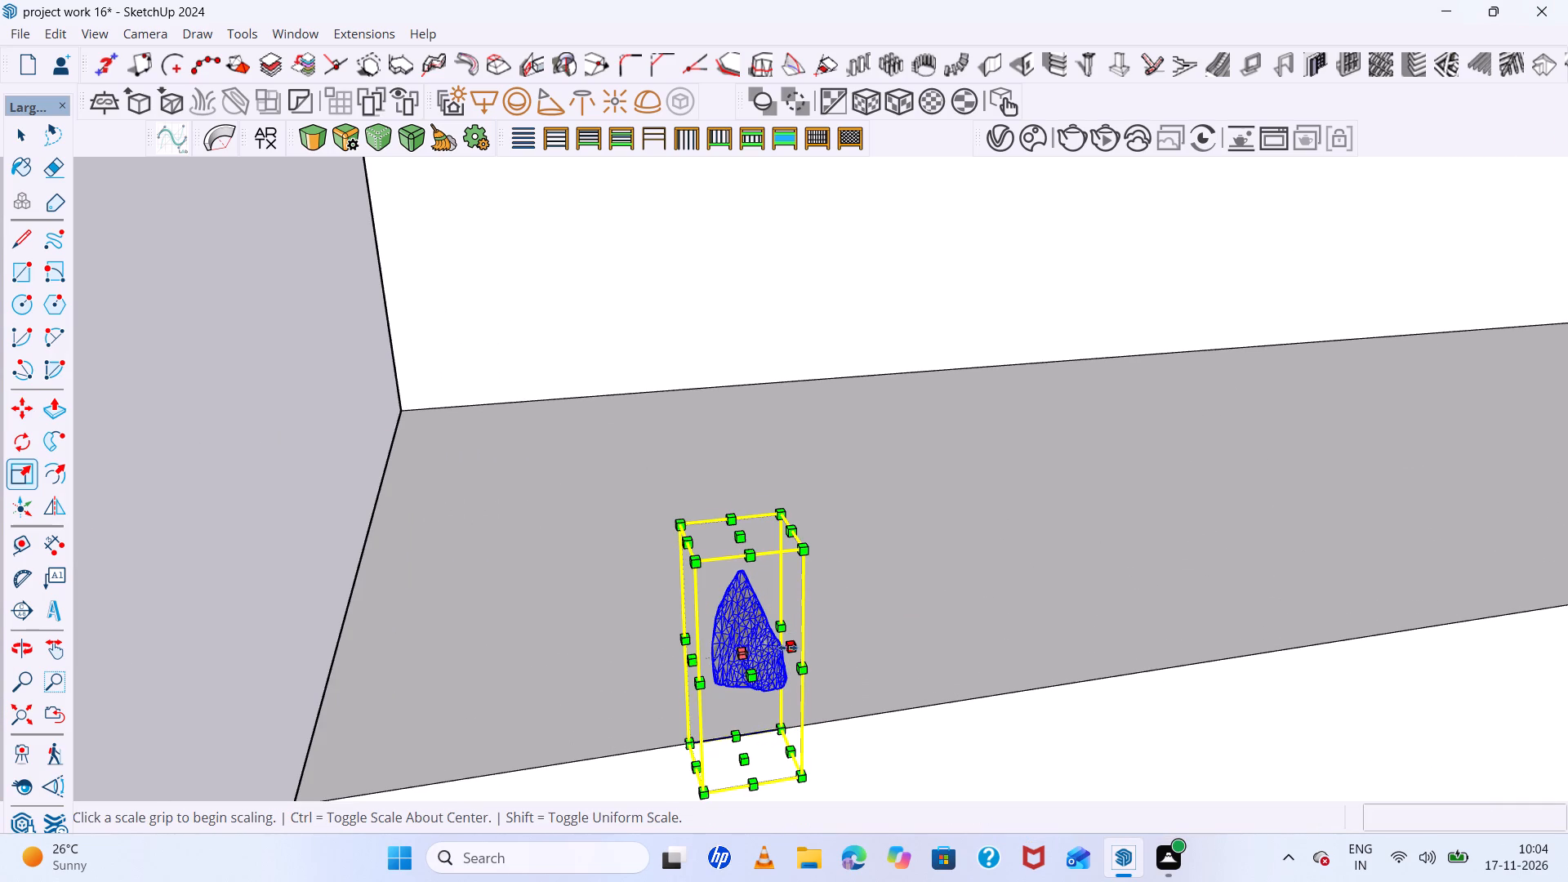
ctrl+drag(787, 648, 799, 648)
ctrl+drag(802, 648, 828, 646)
scroll(824, 640, down, 4)
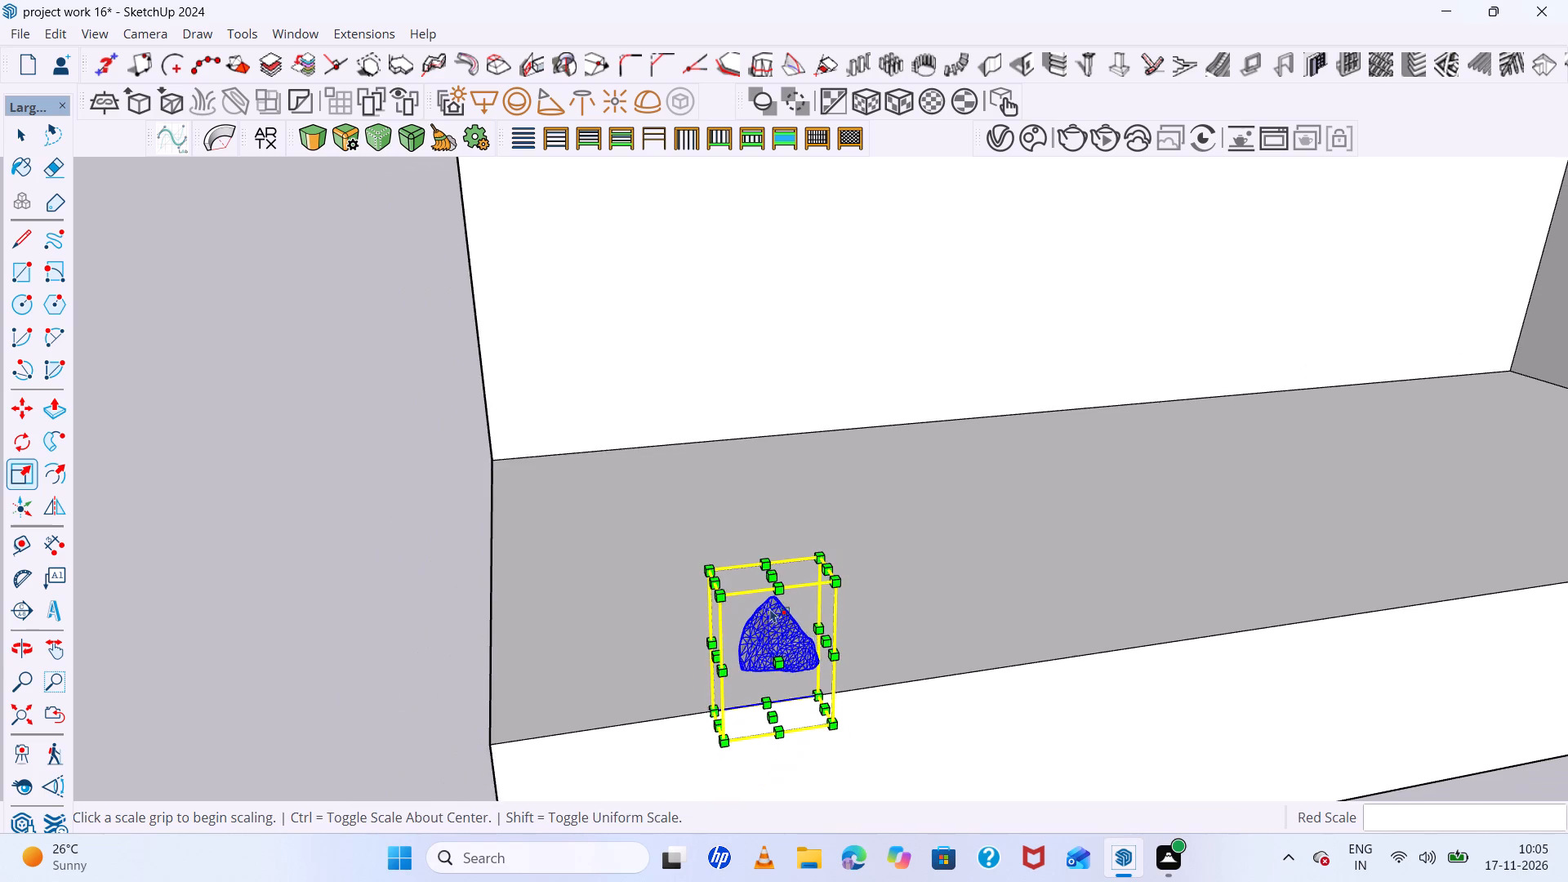
Stretch the rock along the green axis to make it deeper.
scroll(725, 581, down, 4)
middle_drag(724, 581, 1009, 620)
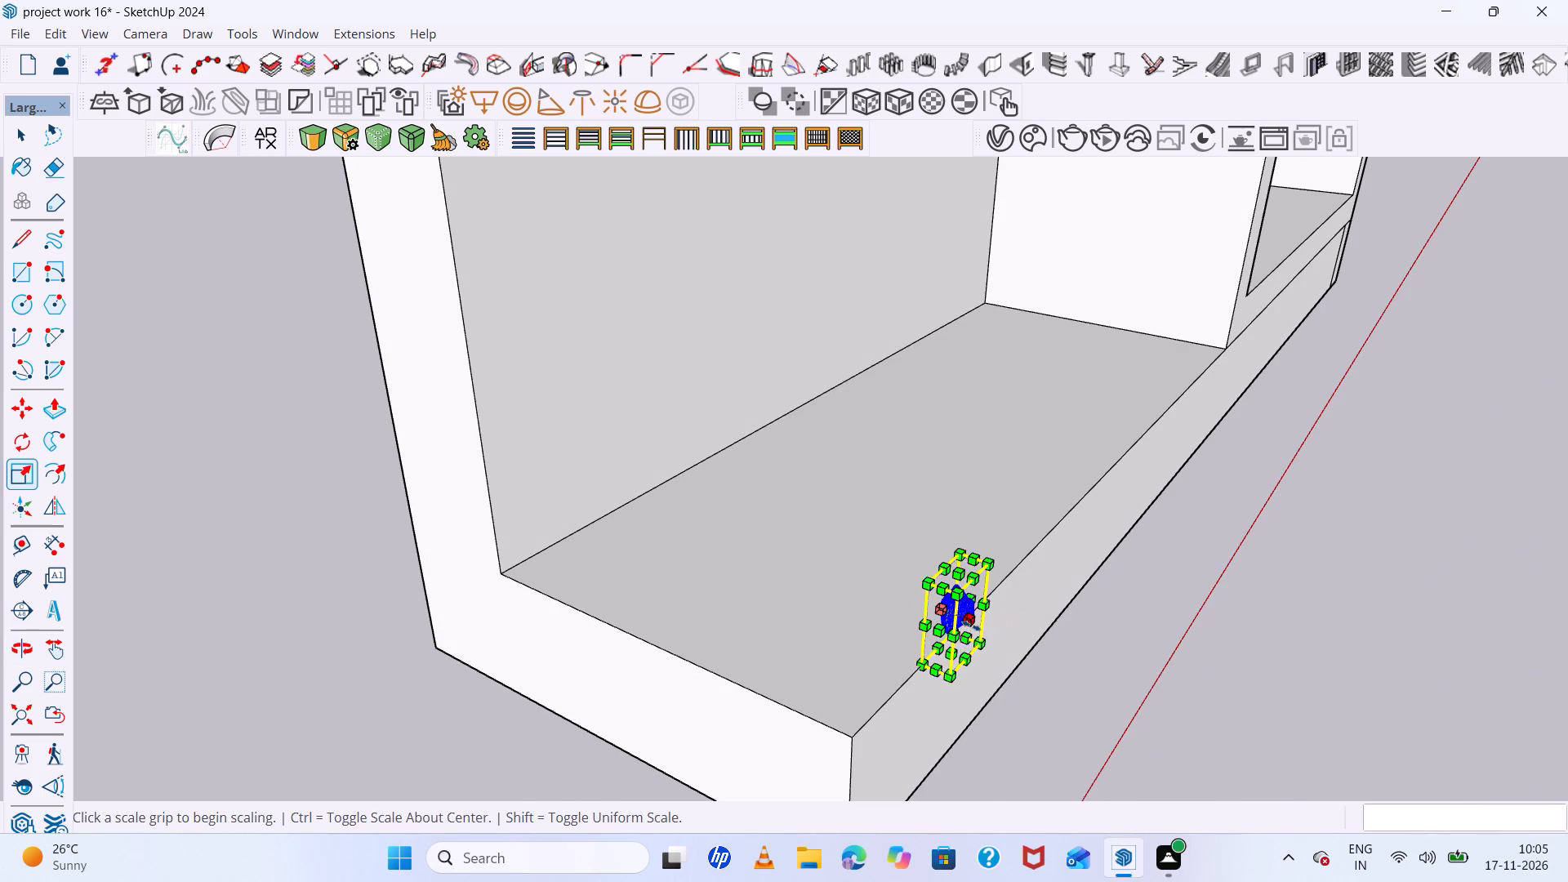
click(969, 624)
click(991, 632)
scroll(885, 592, down, 4)
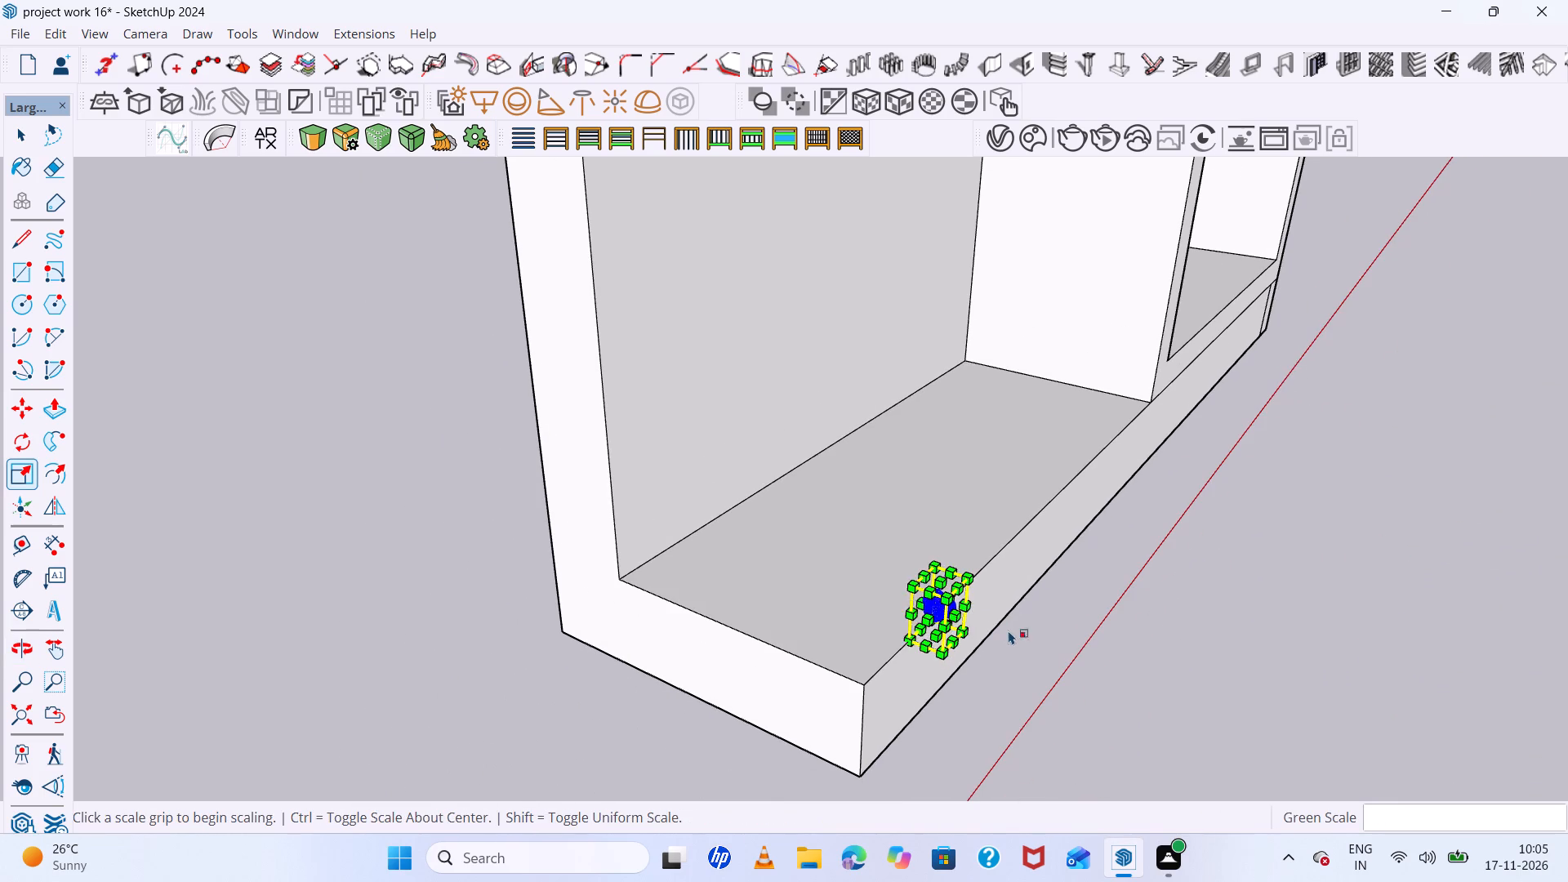
key(space)
click(1015, 635)
Move the rock about 3" from the niche's front edge to the back edge near the outer corner.
scroll(924, 599, up, 2)
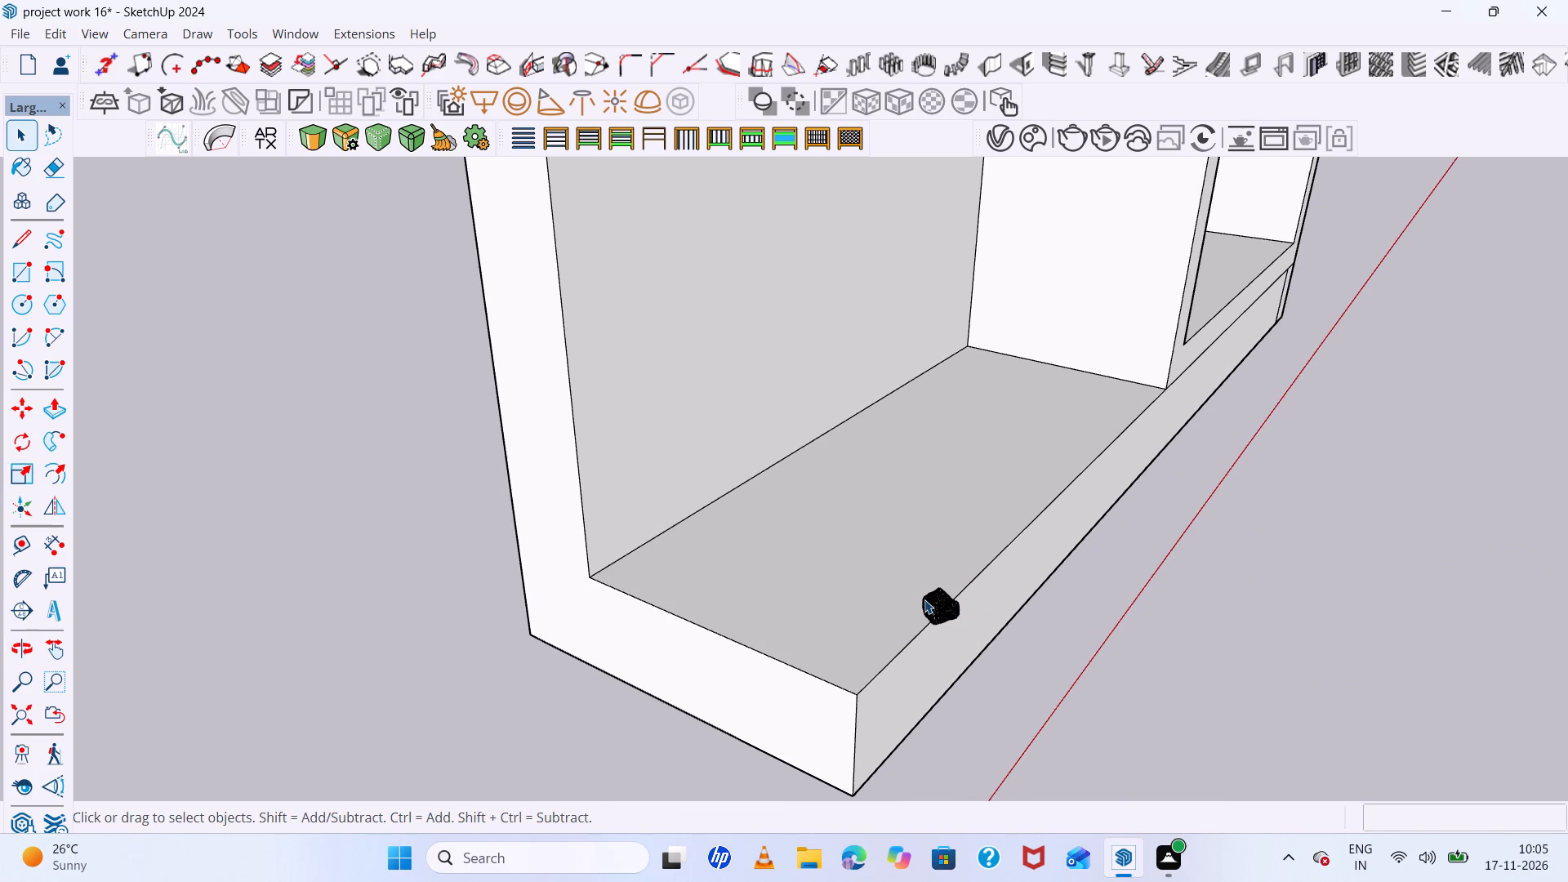
scroll(924, 599, up, 2)
scroll(920, 599, down, 4)
middle_drag(918, 599, 968, 614)
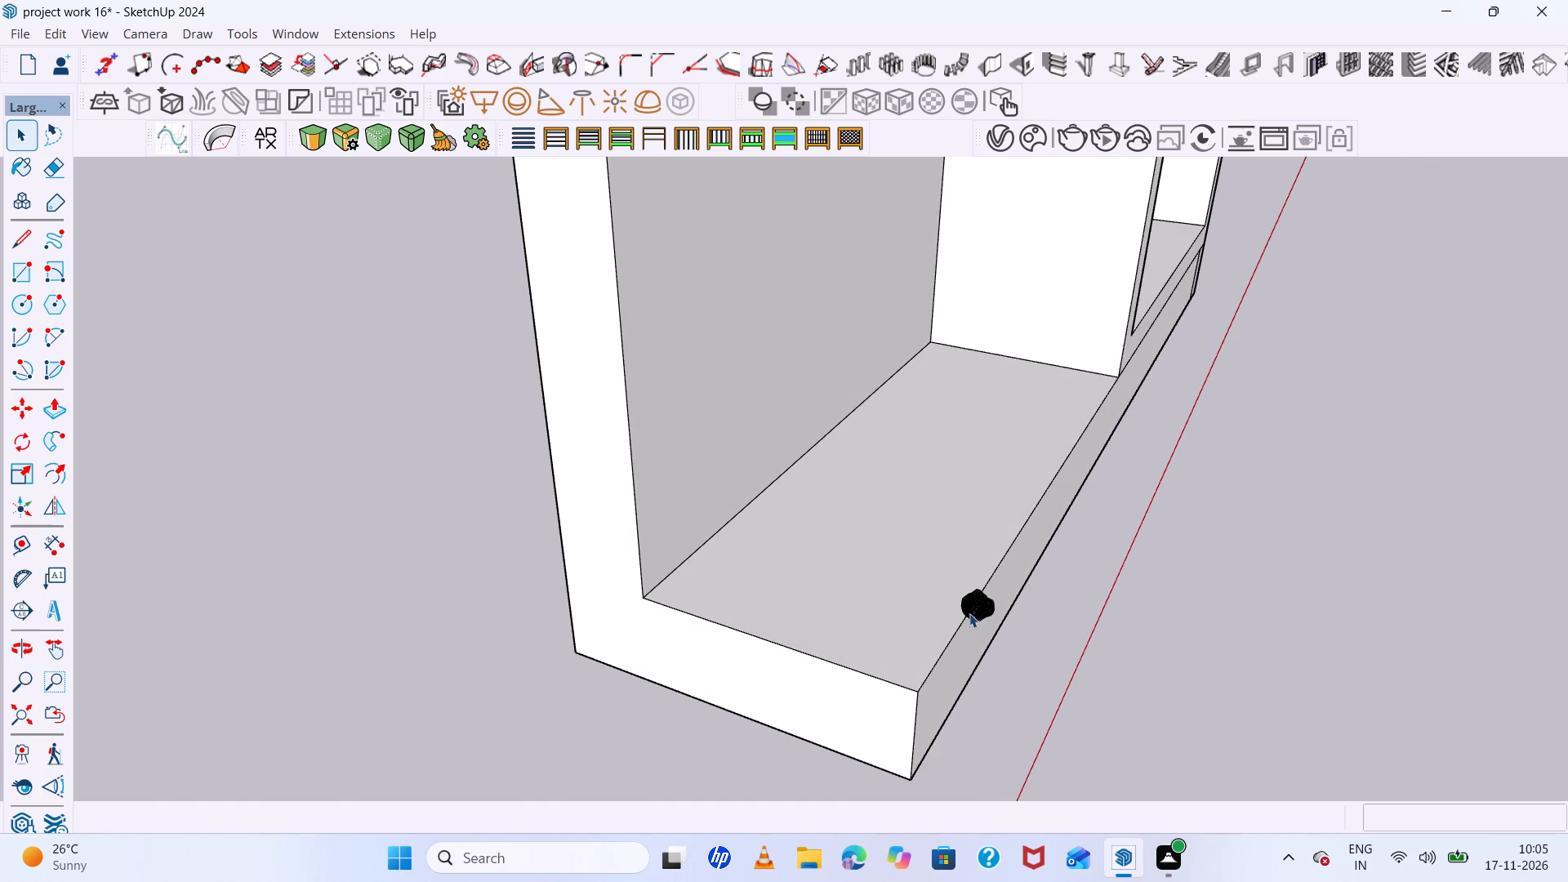
scroll(992, 619, up, 3)
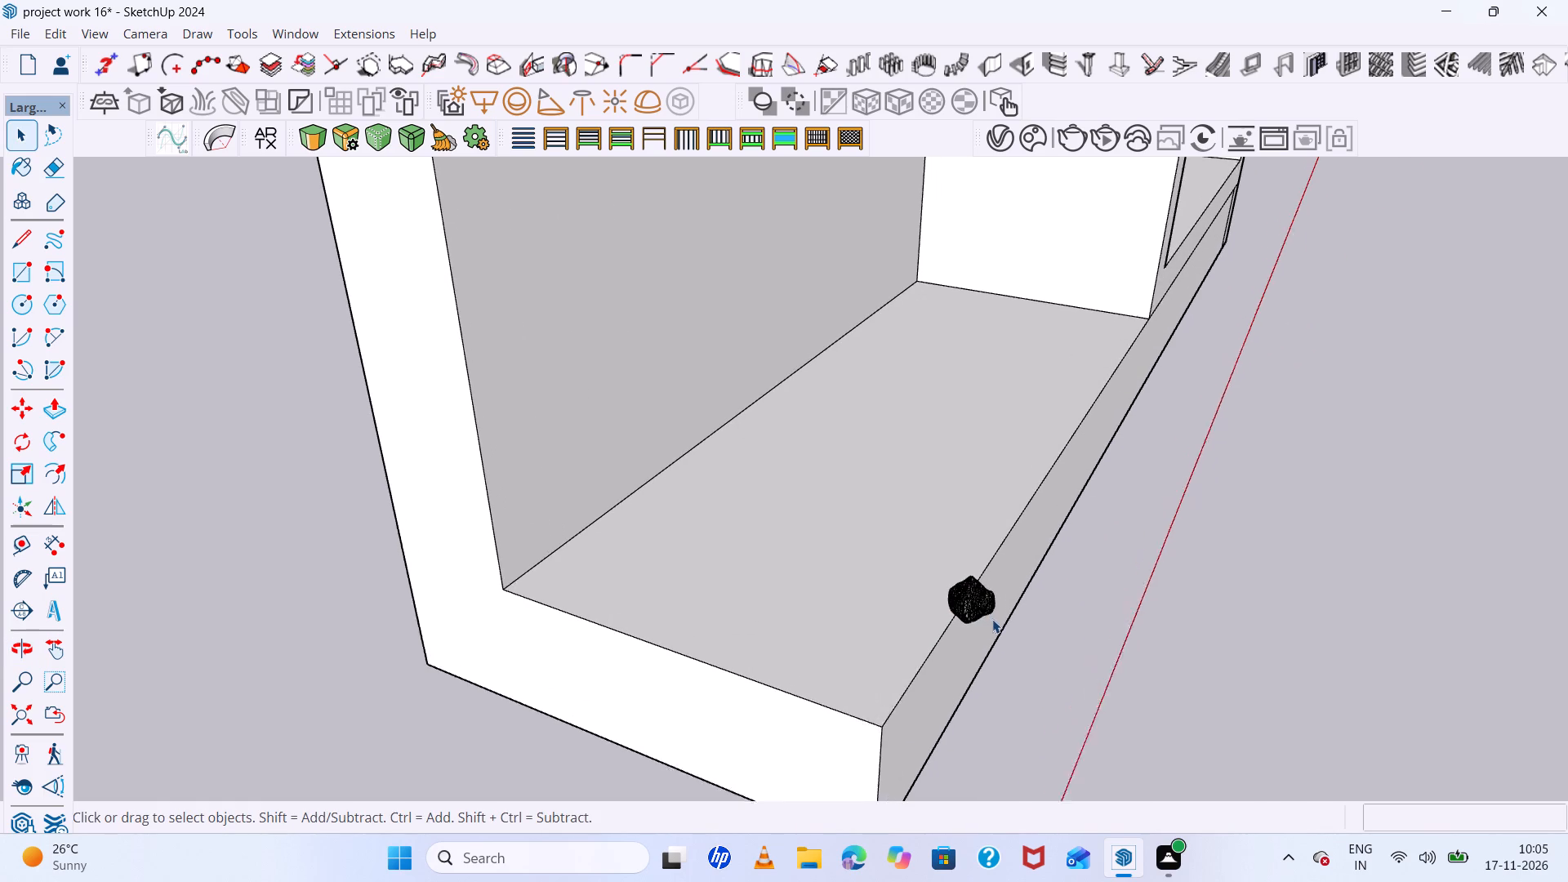
scroll(992, 619, up, 1)
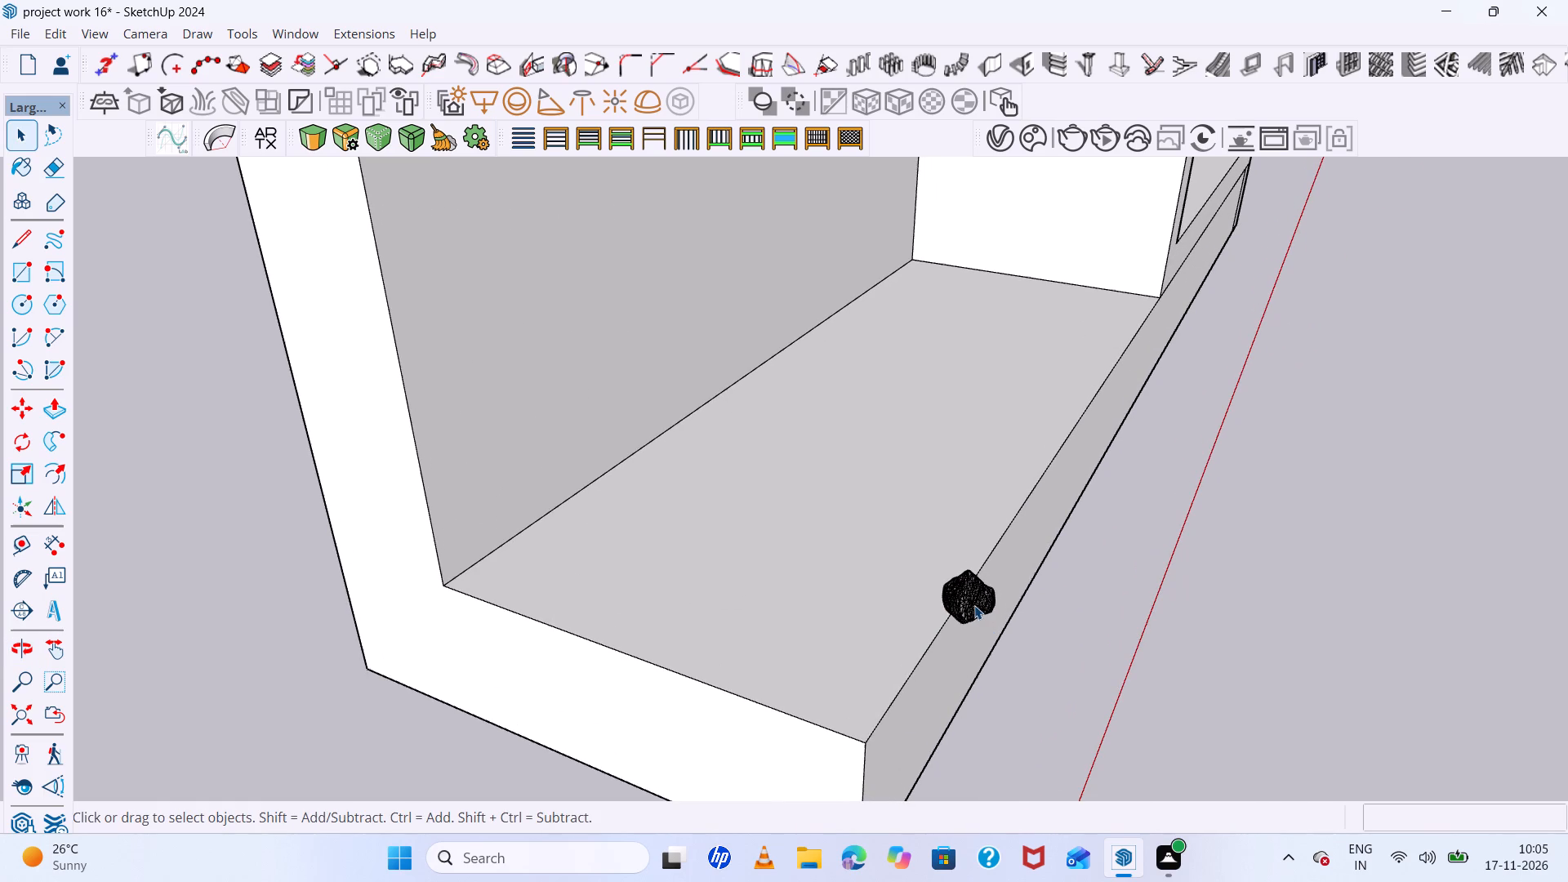
click(974, 605)
key(m)
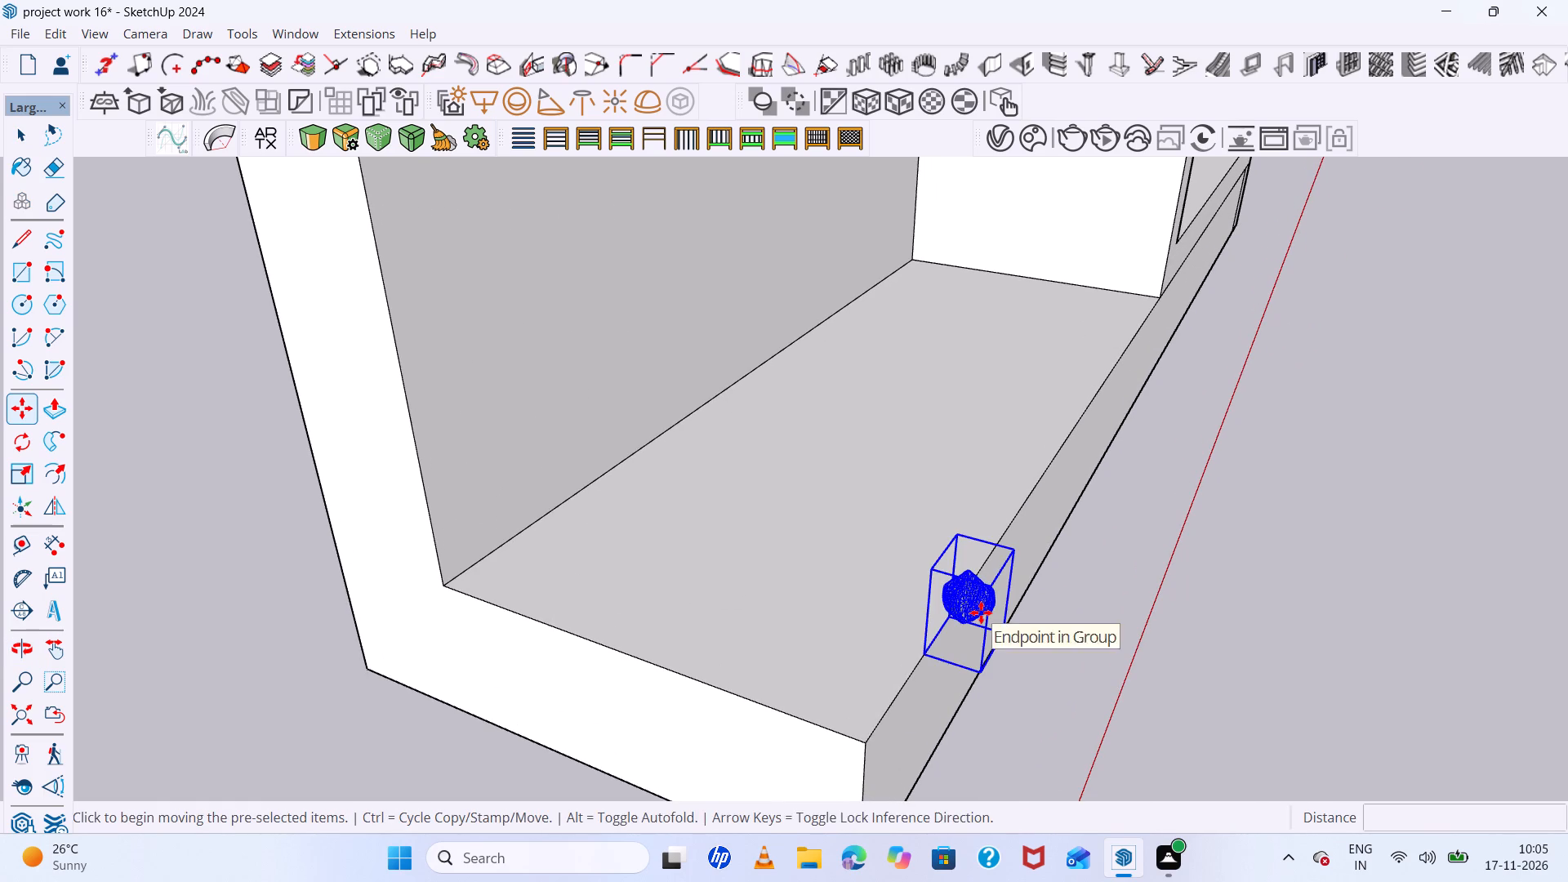
click(959, 614)
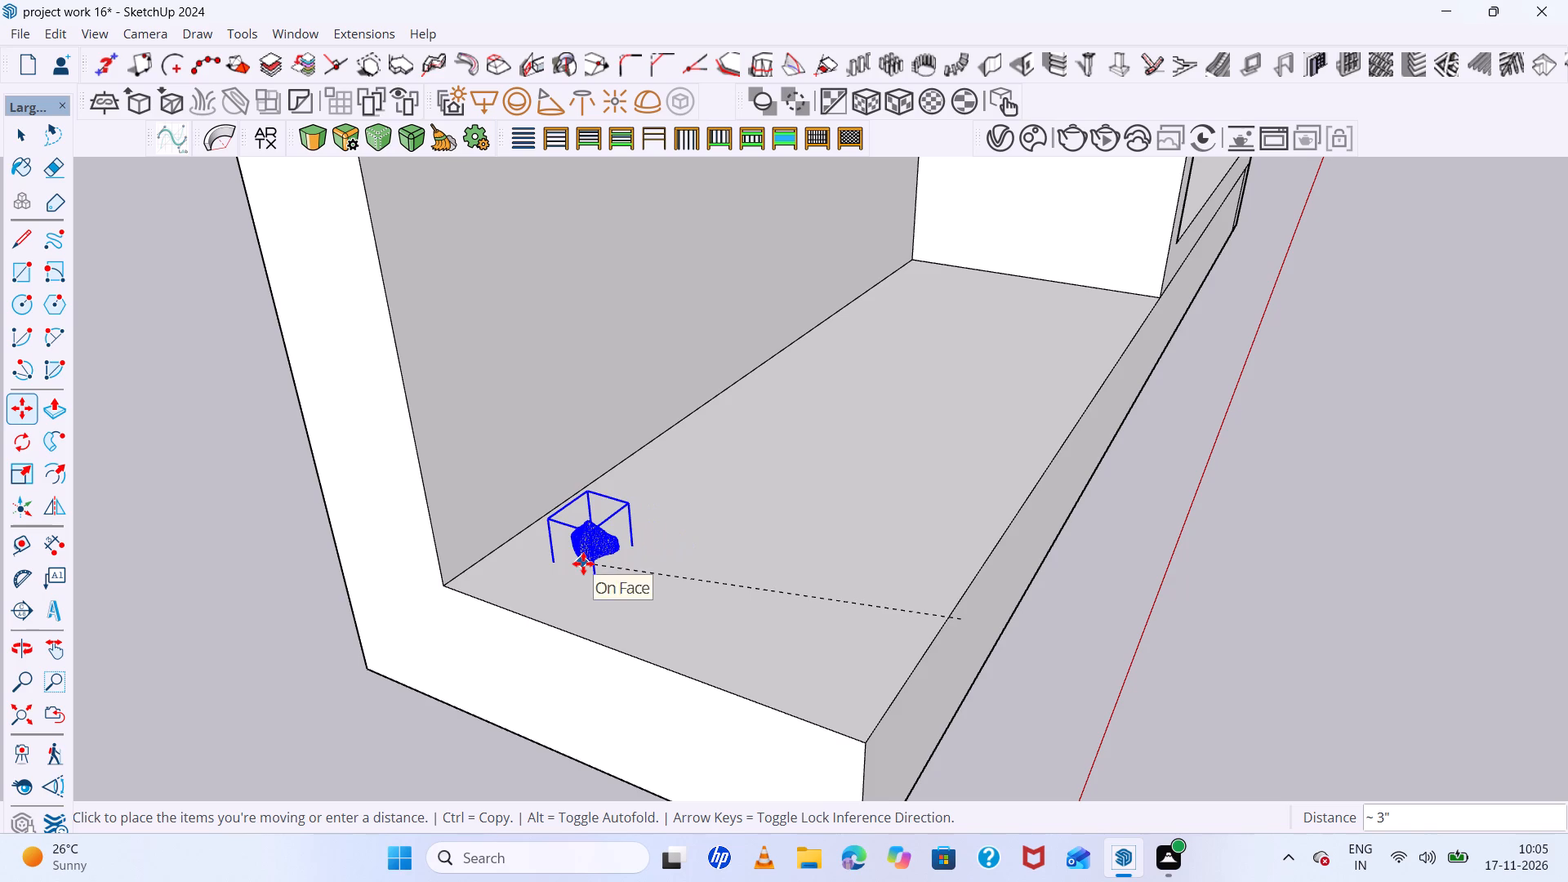
click(559, 509)
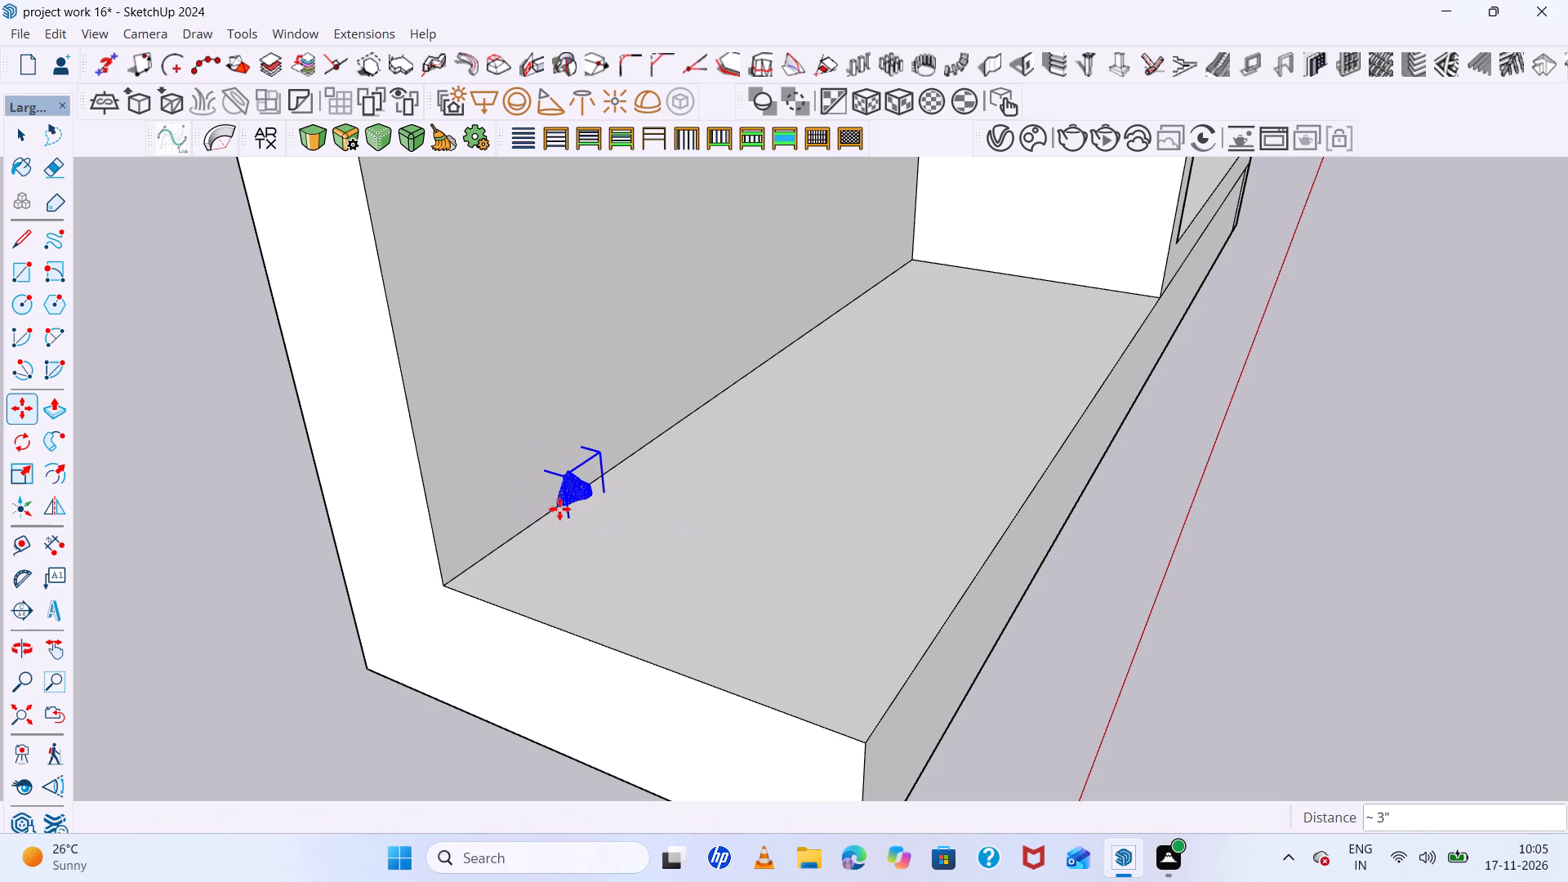
Move the rock about 2" away from the back edge onto the niche base near the outer side.
scroll(622, 530, up, 5)
middle_drag(665, 557, 385, 483)
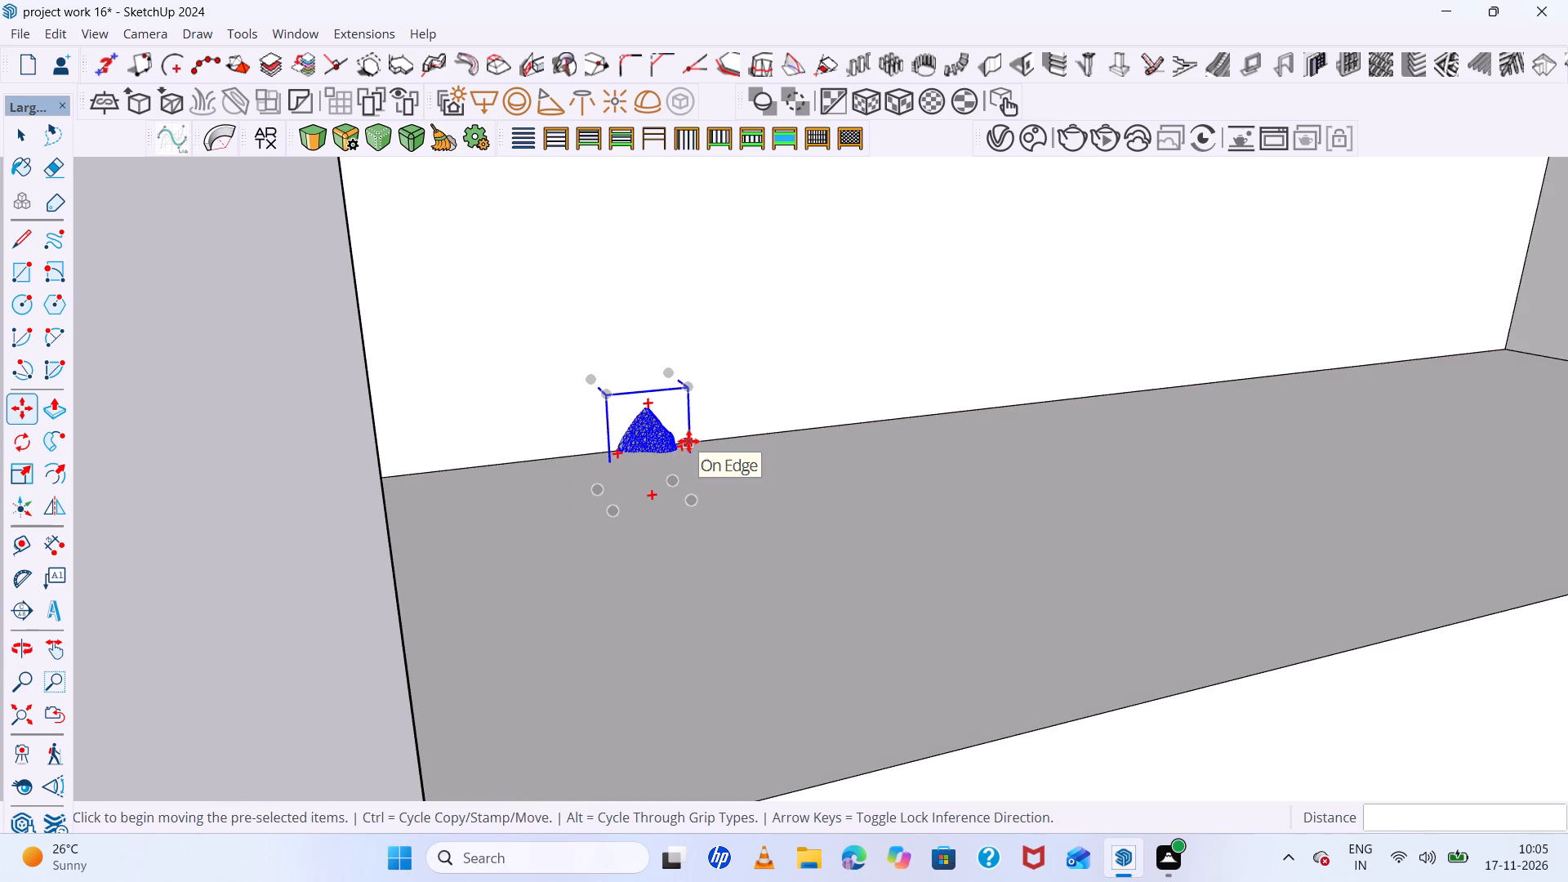
click(688, 441)
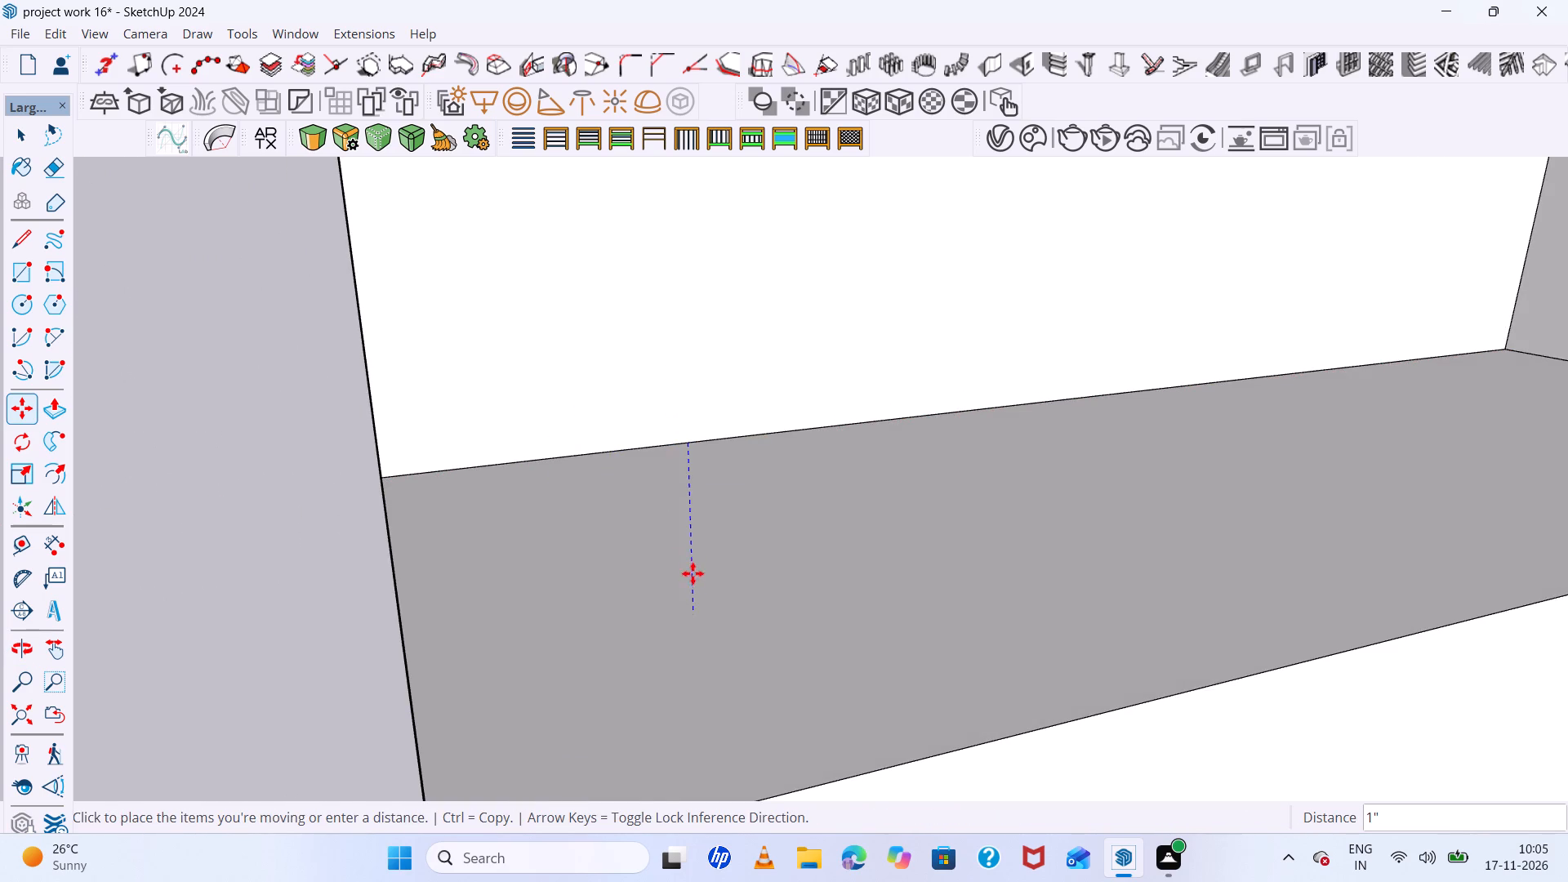
scroll(658, 629, down, 7)
click(658, 606)
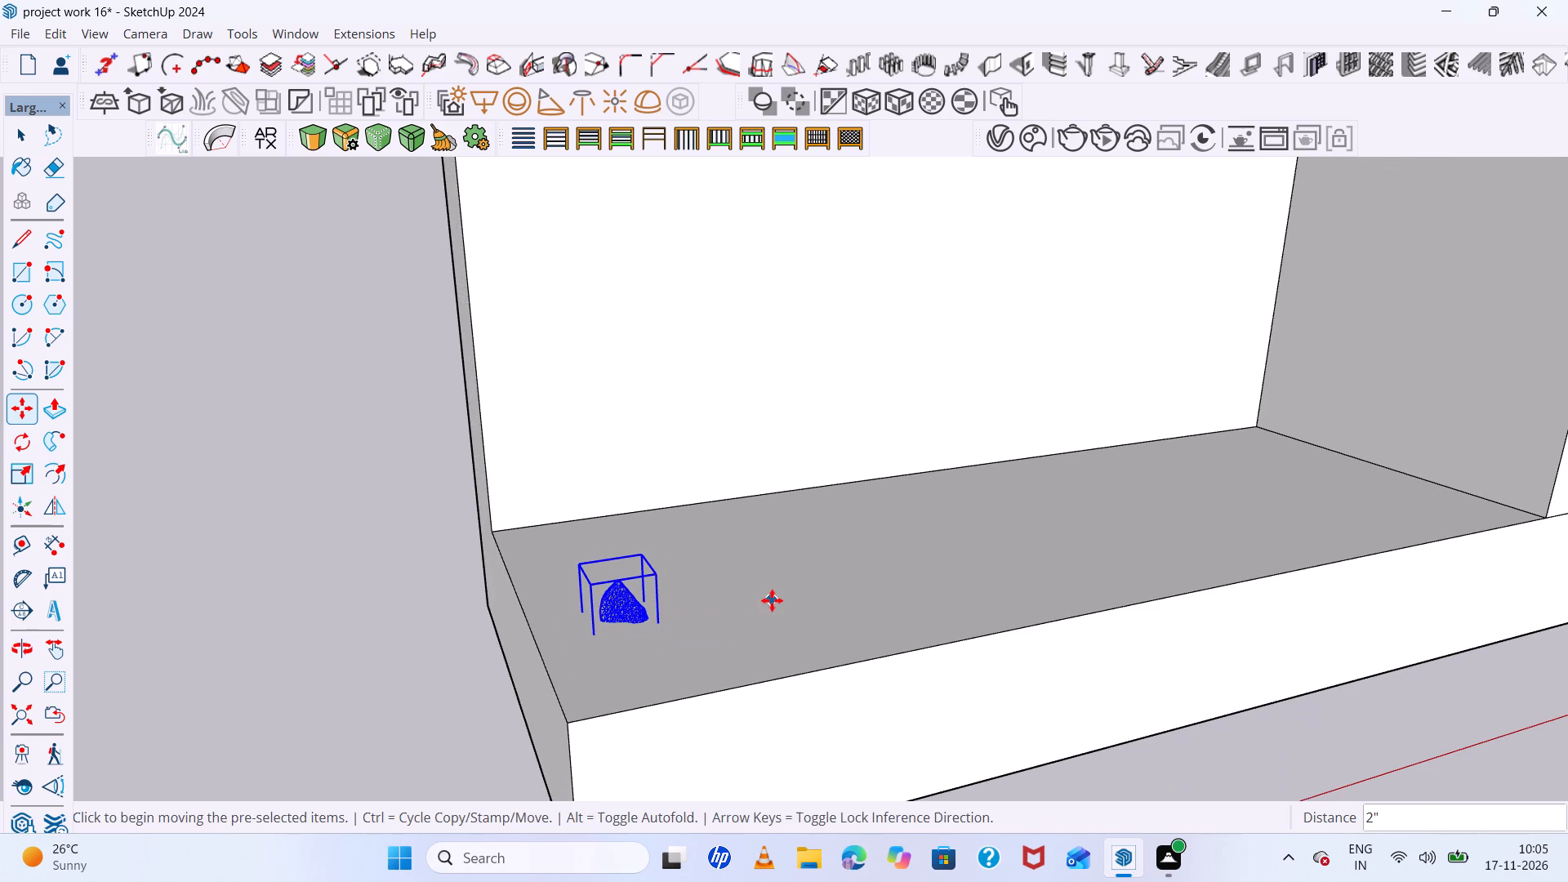
Raise the rock slightly along the vertical axis on the niche base and clear the selection.
click(657, 607)
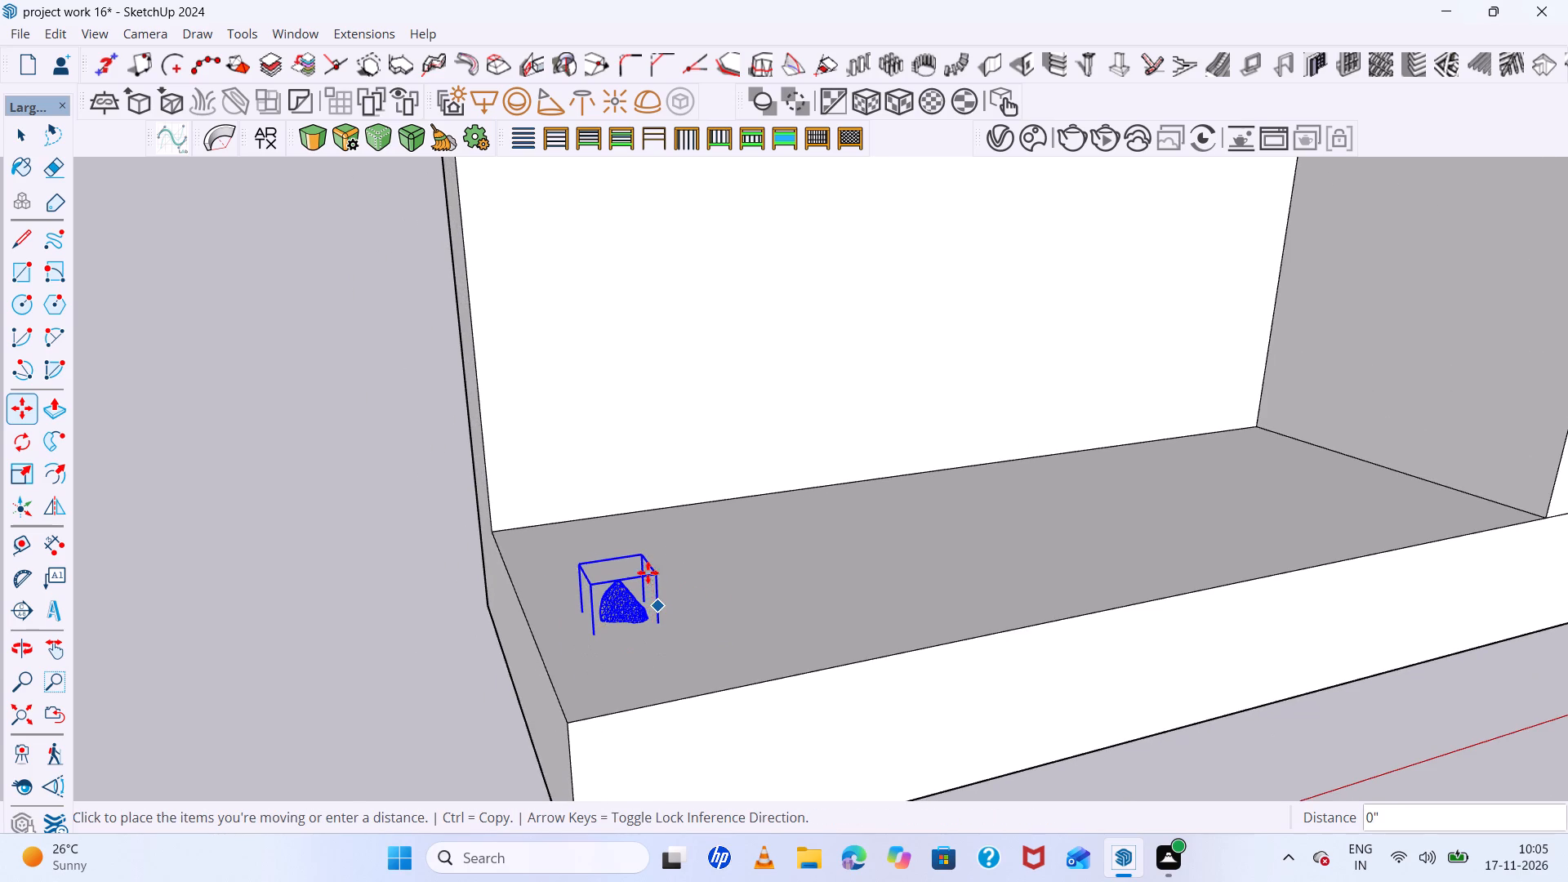
key(Up)
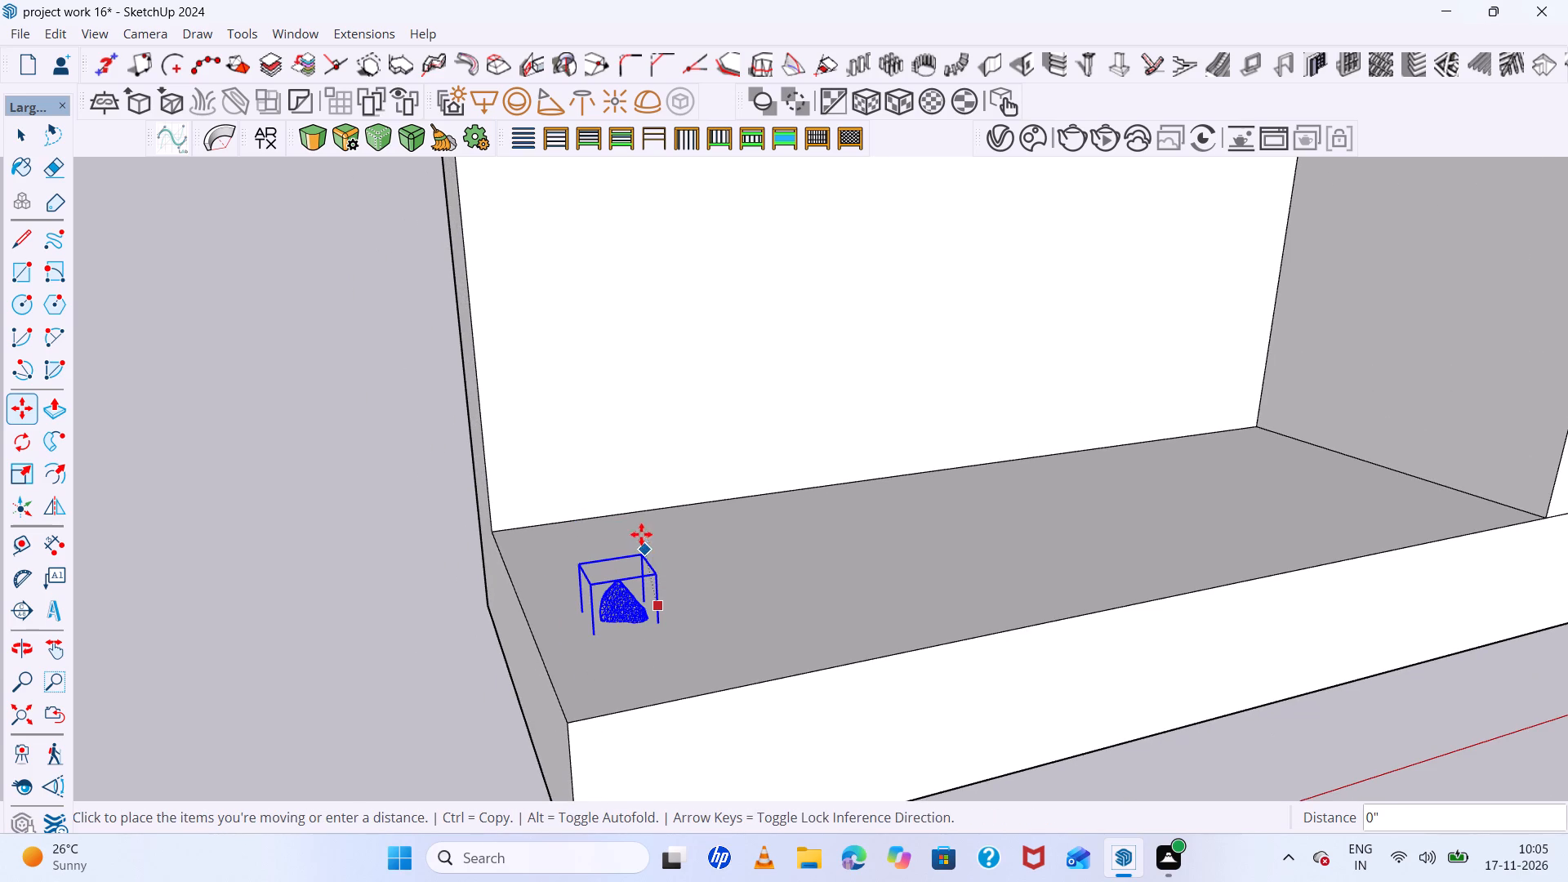
click(737, 480)
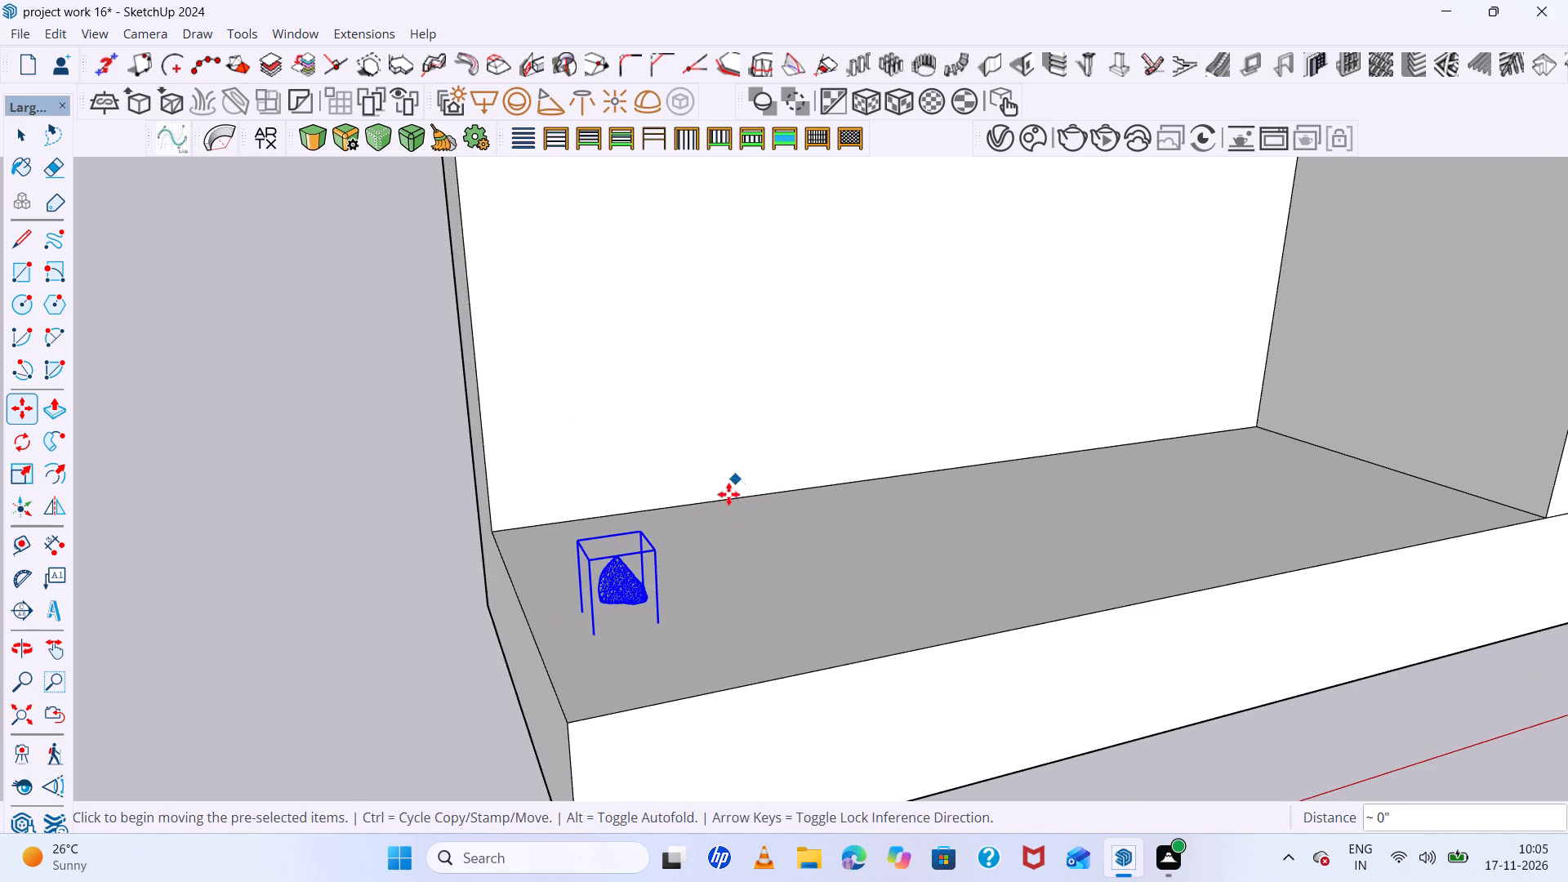
key(space)
click(759, 579)
scroll(759, 579, down, 10)
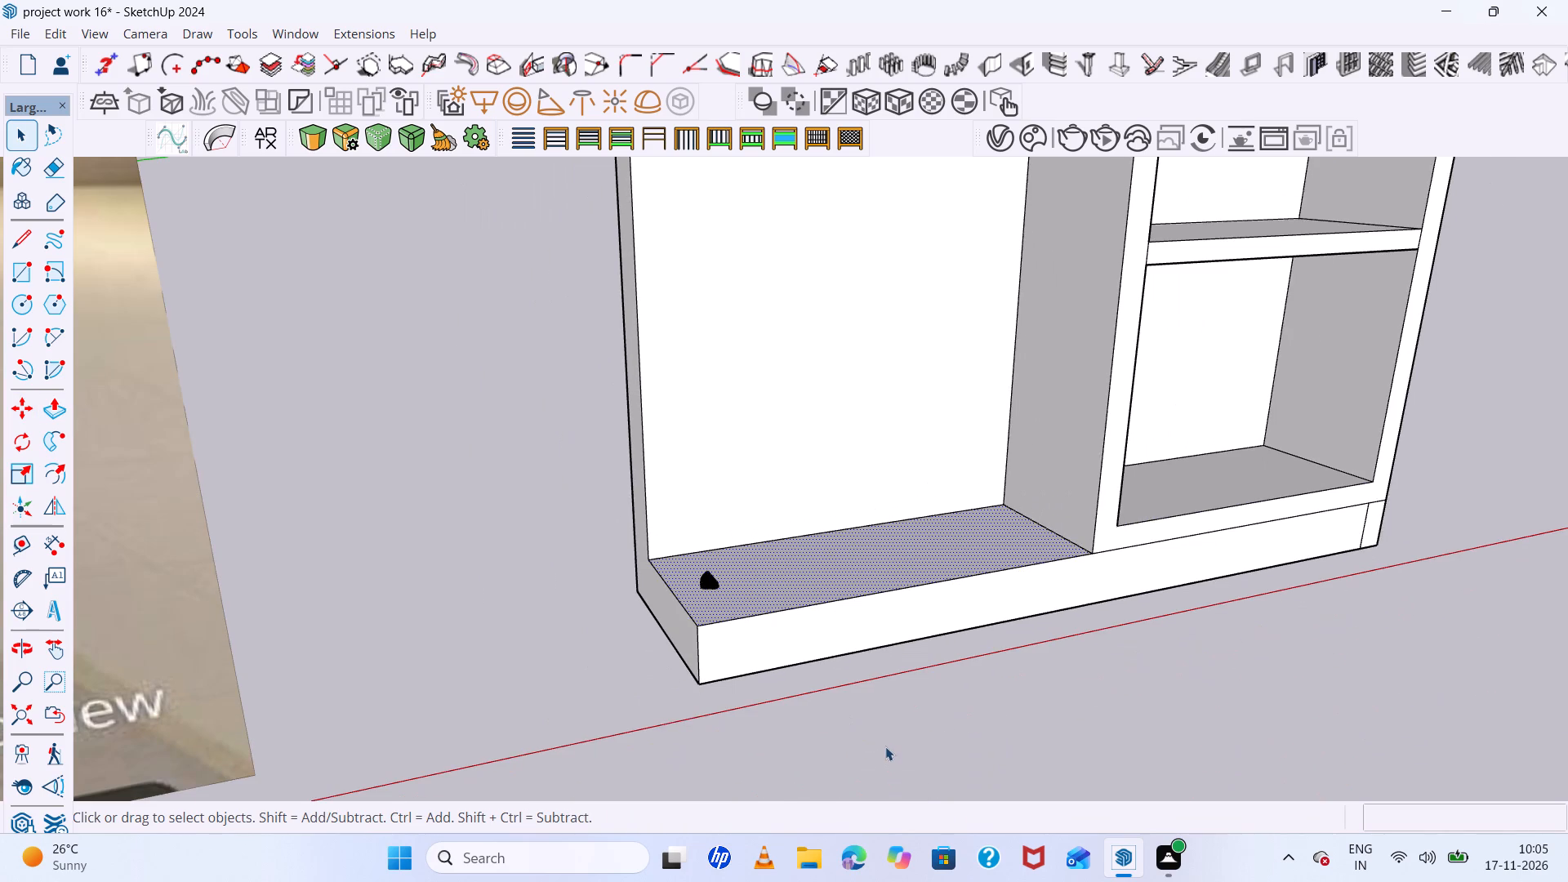
click(885, 738)
scroll(866, 715, down, 4)
middle_drag(866, 715, 702, 657)
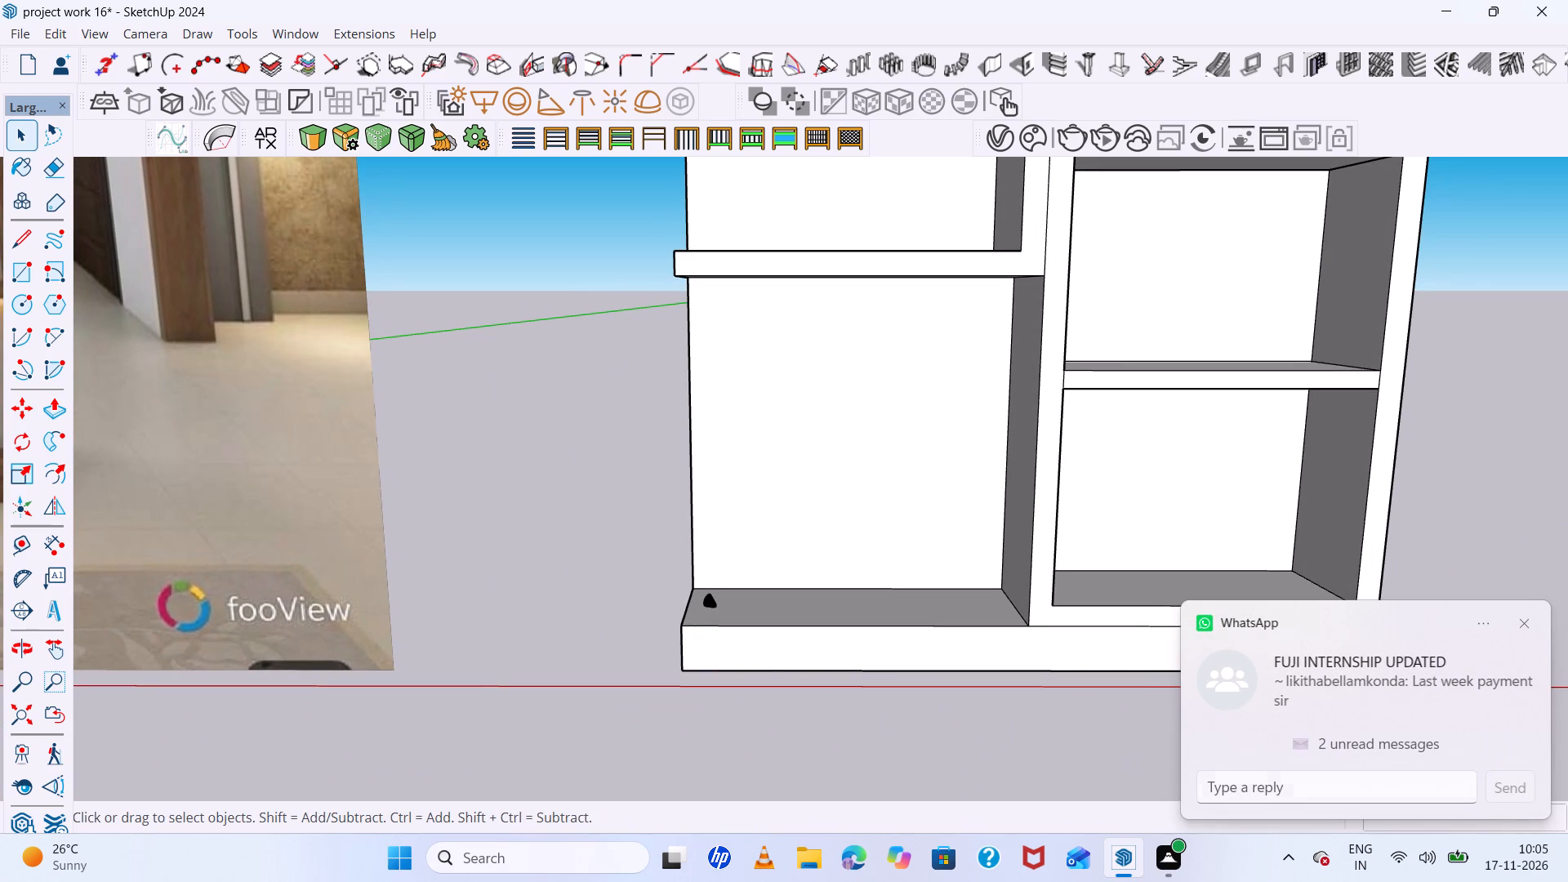
Dismiss the WhatsApp notification.
click(1529, 625)
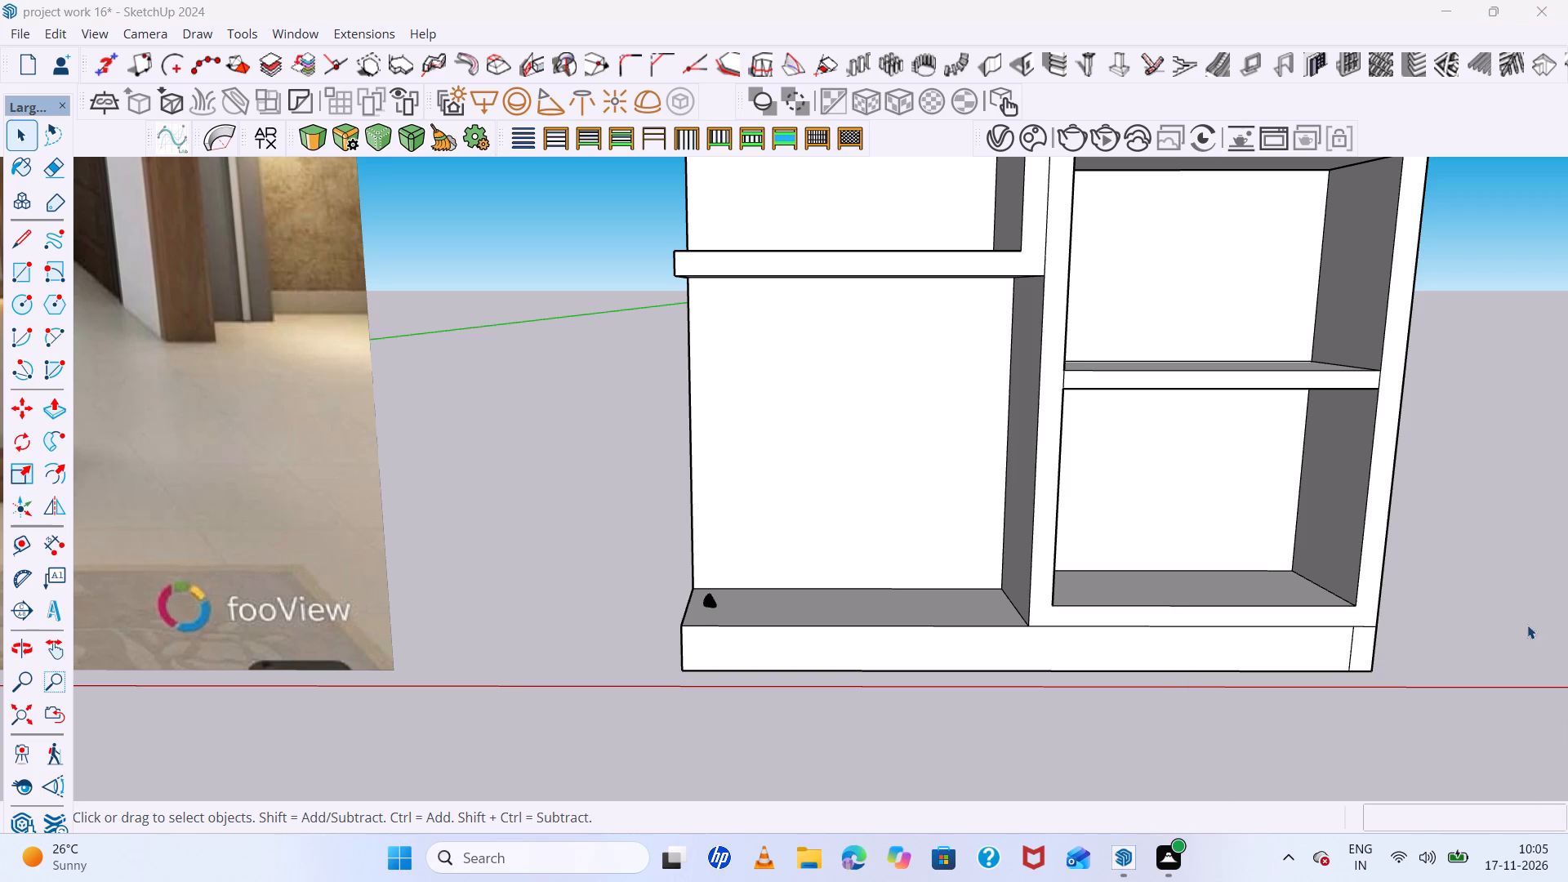
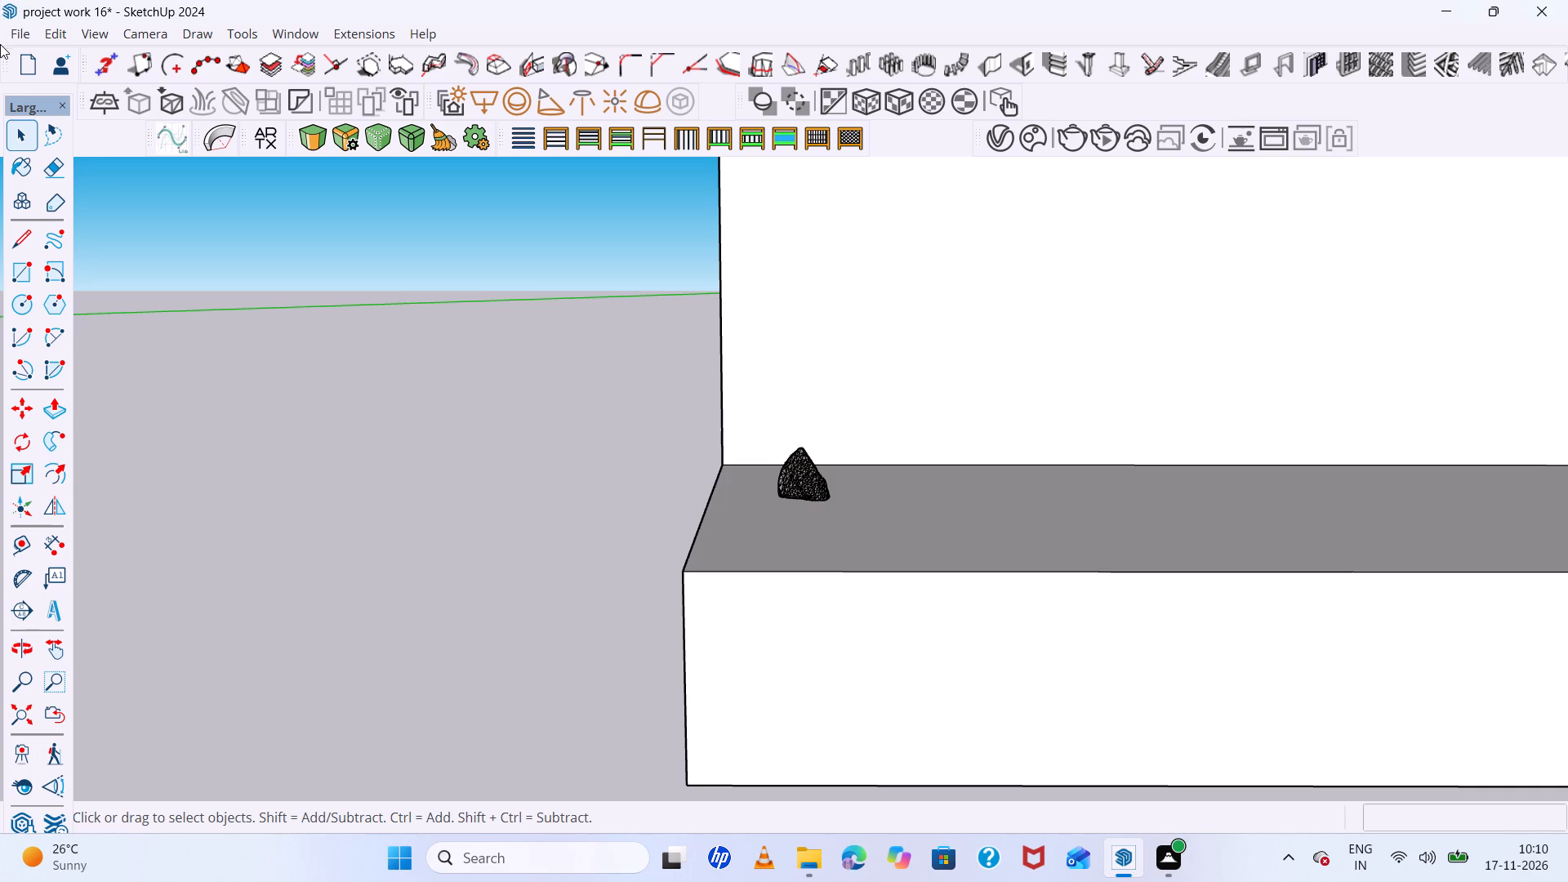
Scale the rock near the niche's outer corner to about 1.73 along the green axis and 1.44 along the red axis.
scroll(728, 505, up, 6)
scroll(675, 455, down, 7)
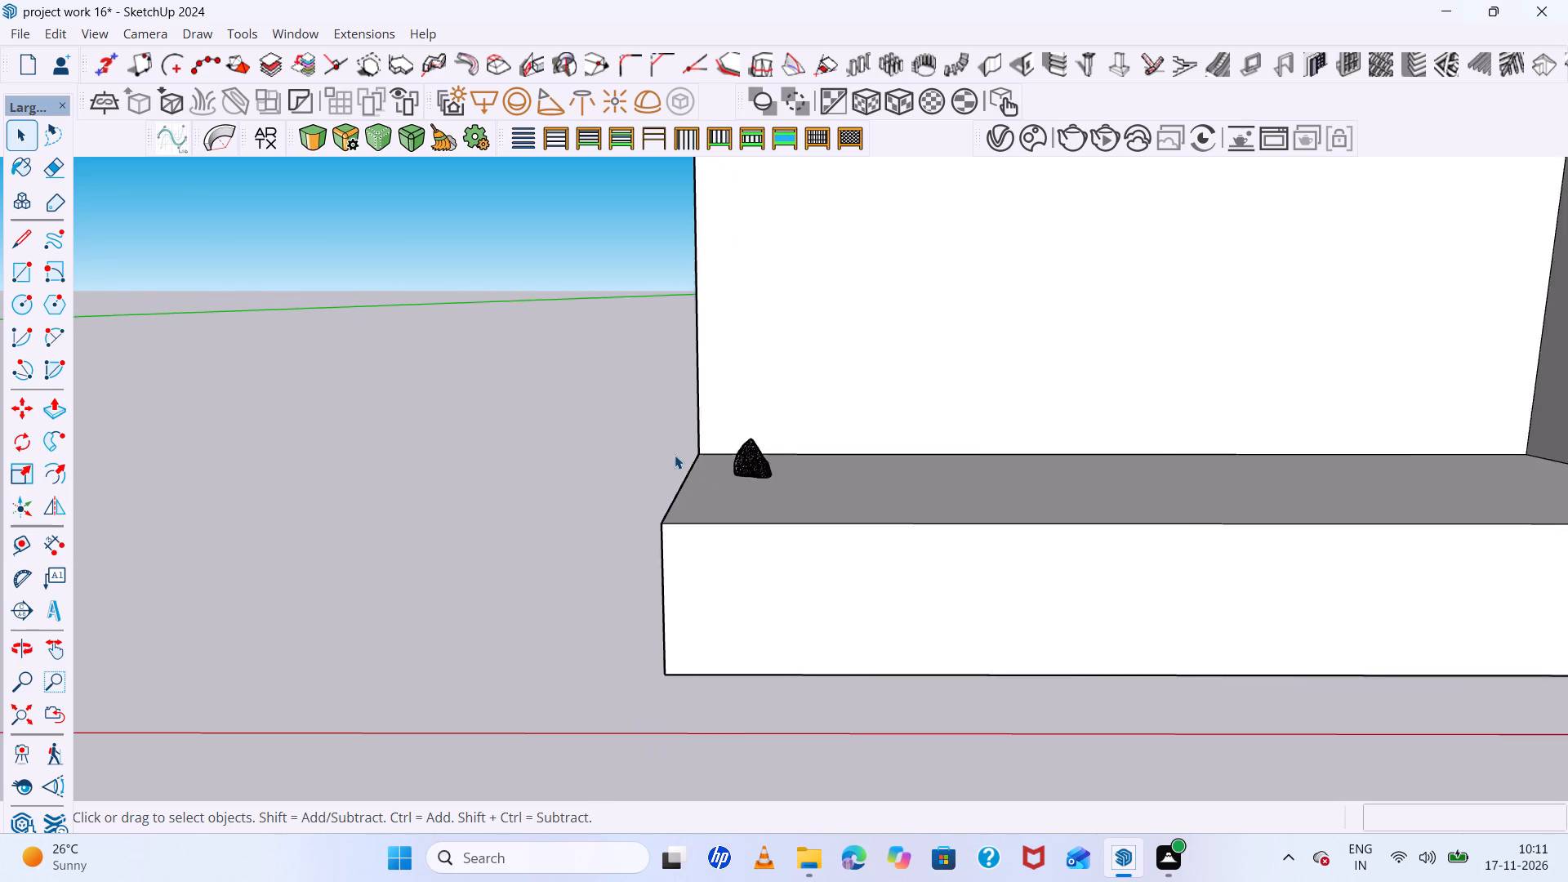
middle_drag(675, 455, 678, 621)
scroll(686, 513, down, 3)
scroll(750, 538, up, 7)
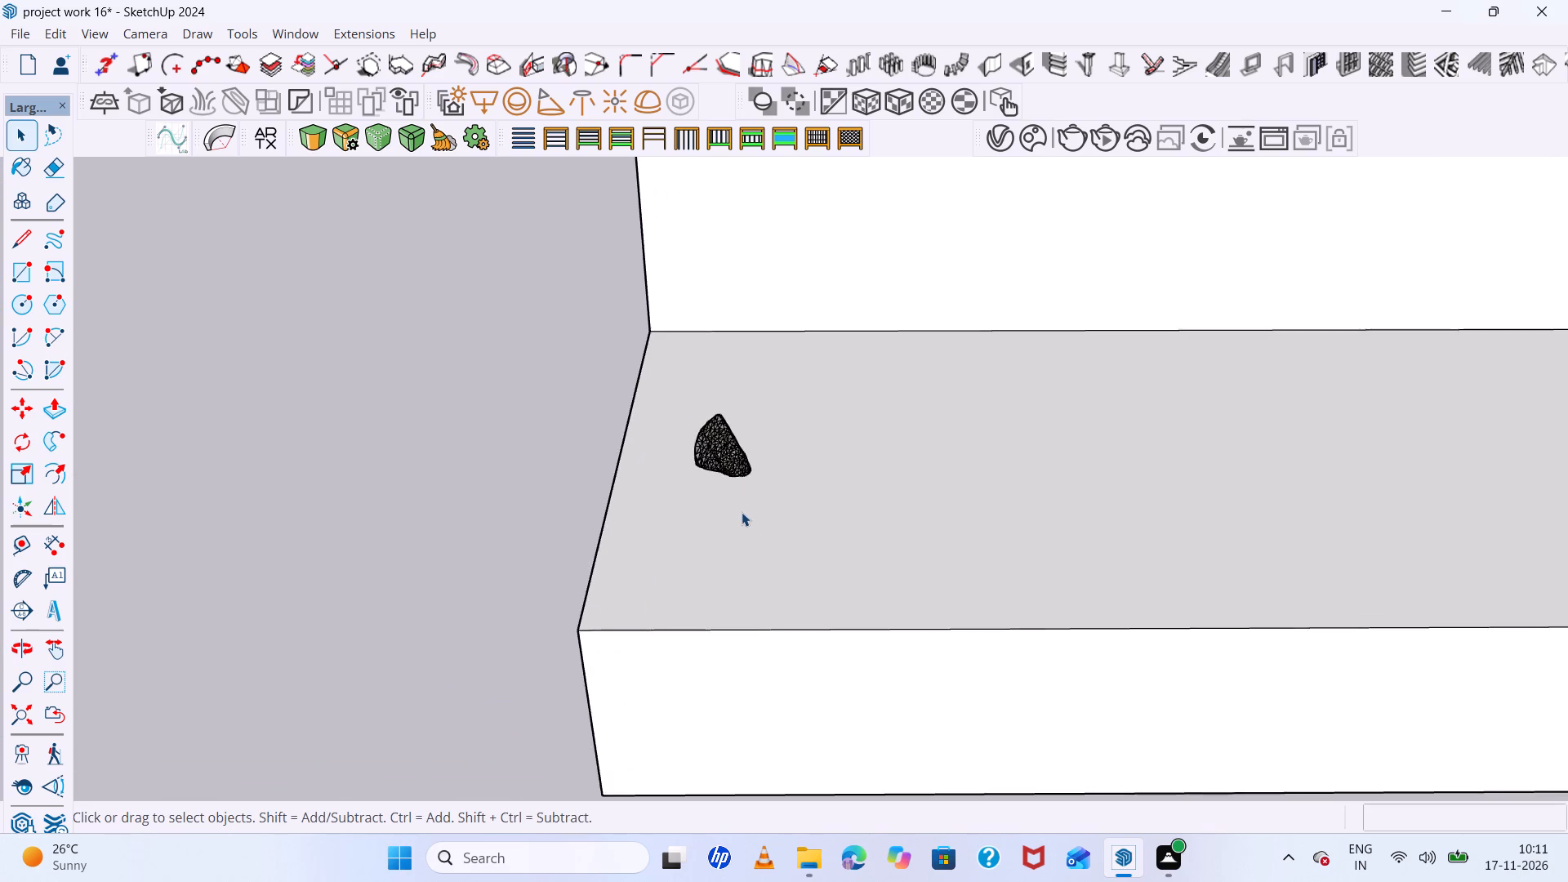
scroll(721, 461, up, 7)
middle_drag(713, 439, 695, 482)
click(711, 472)
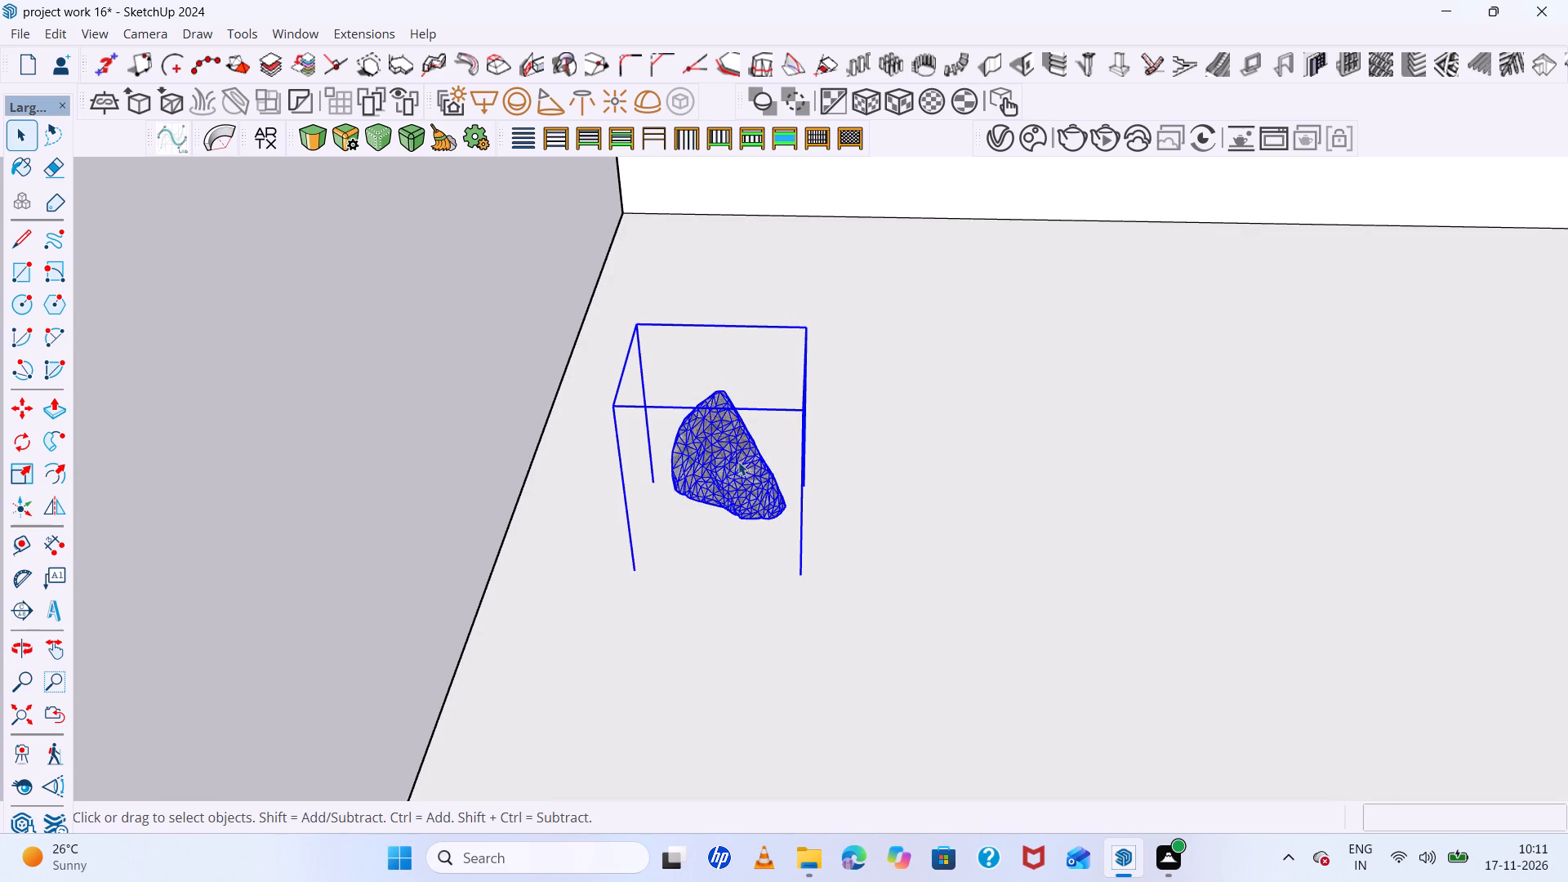
key(s)
middle_drag(821, 394, 603, 434)
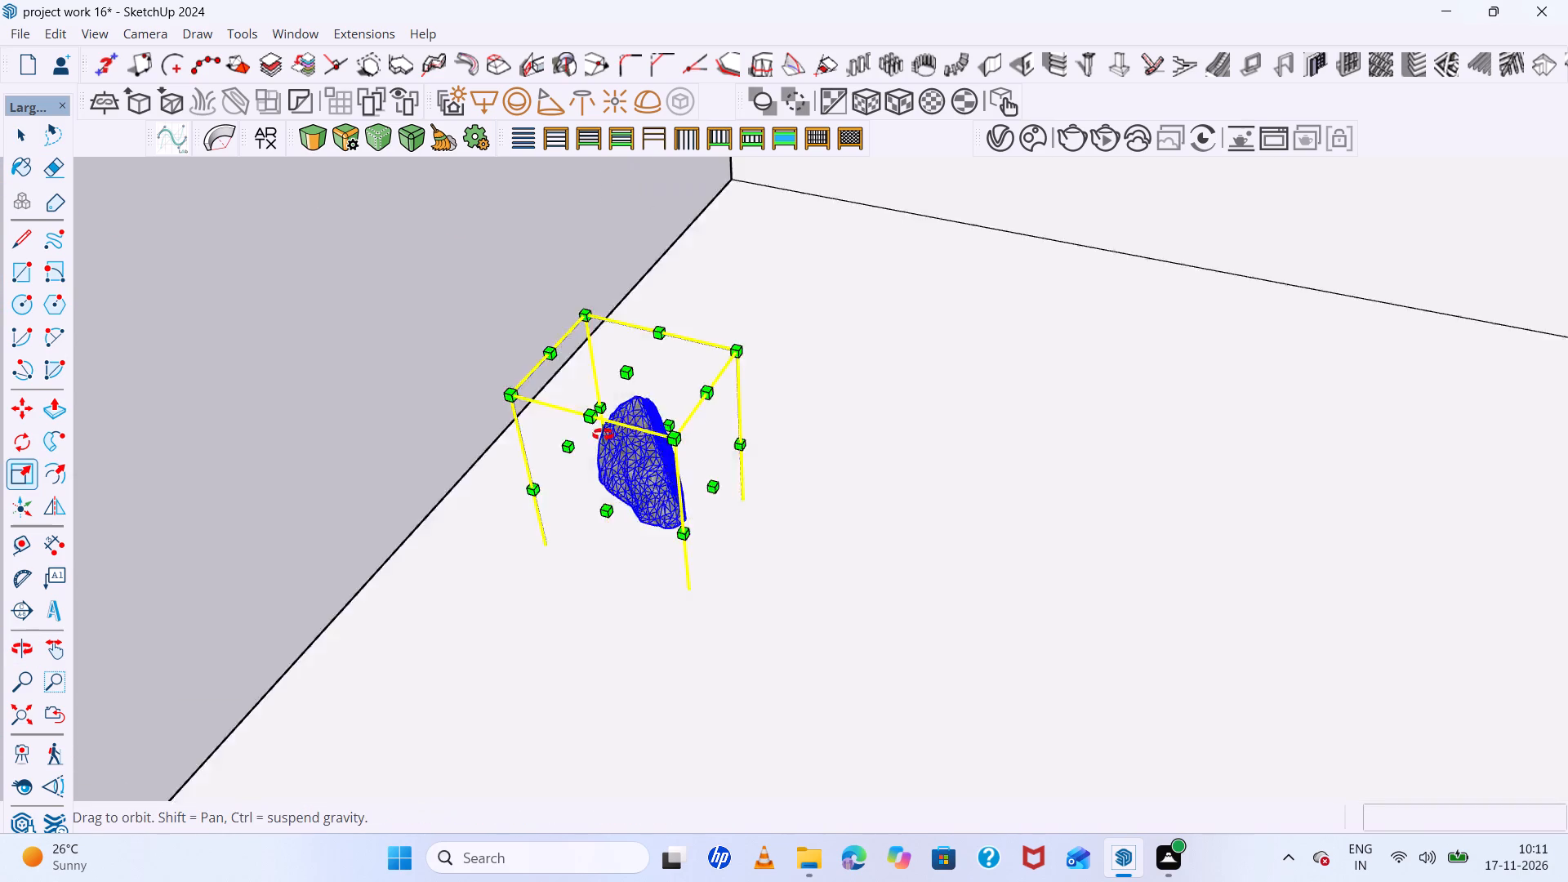
middle_drag(603, 434, 465, 447)
click(617, 381)
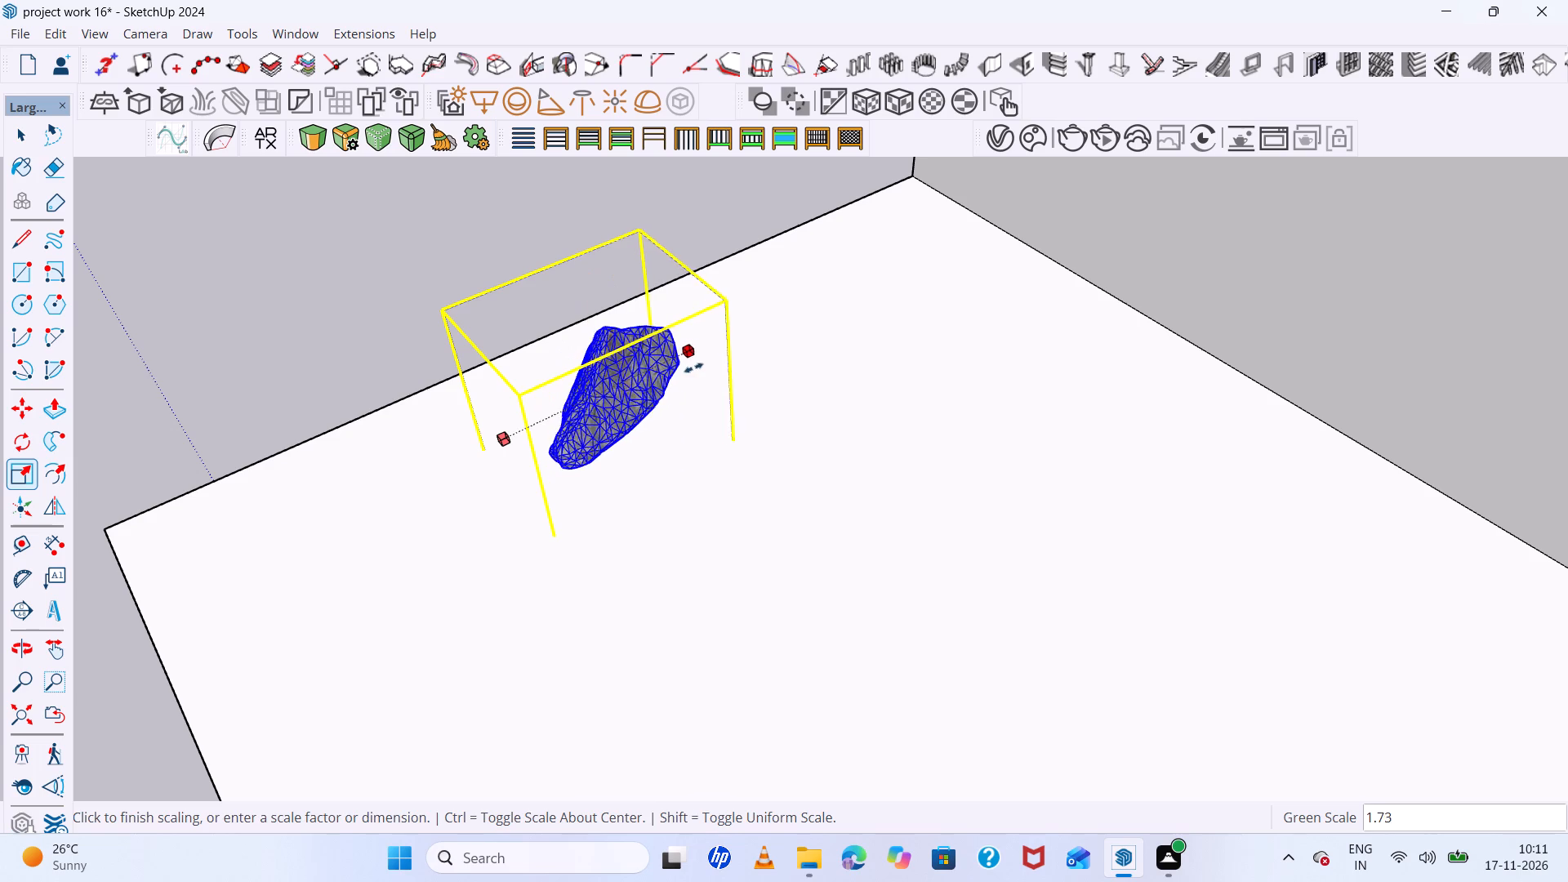
click(698, 367)
click(644, 434)
click(680, 474)
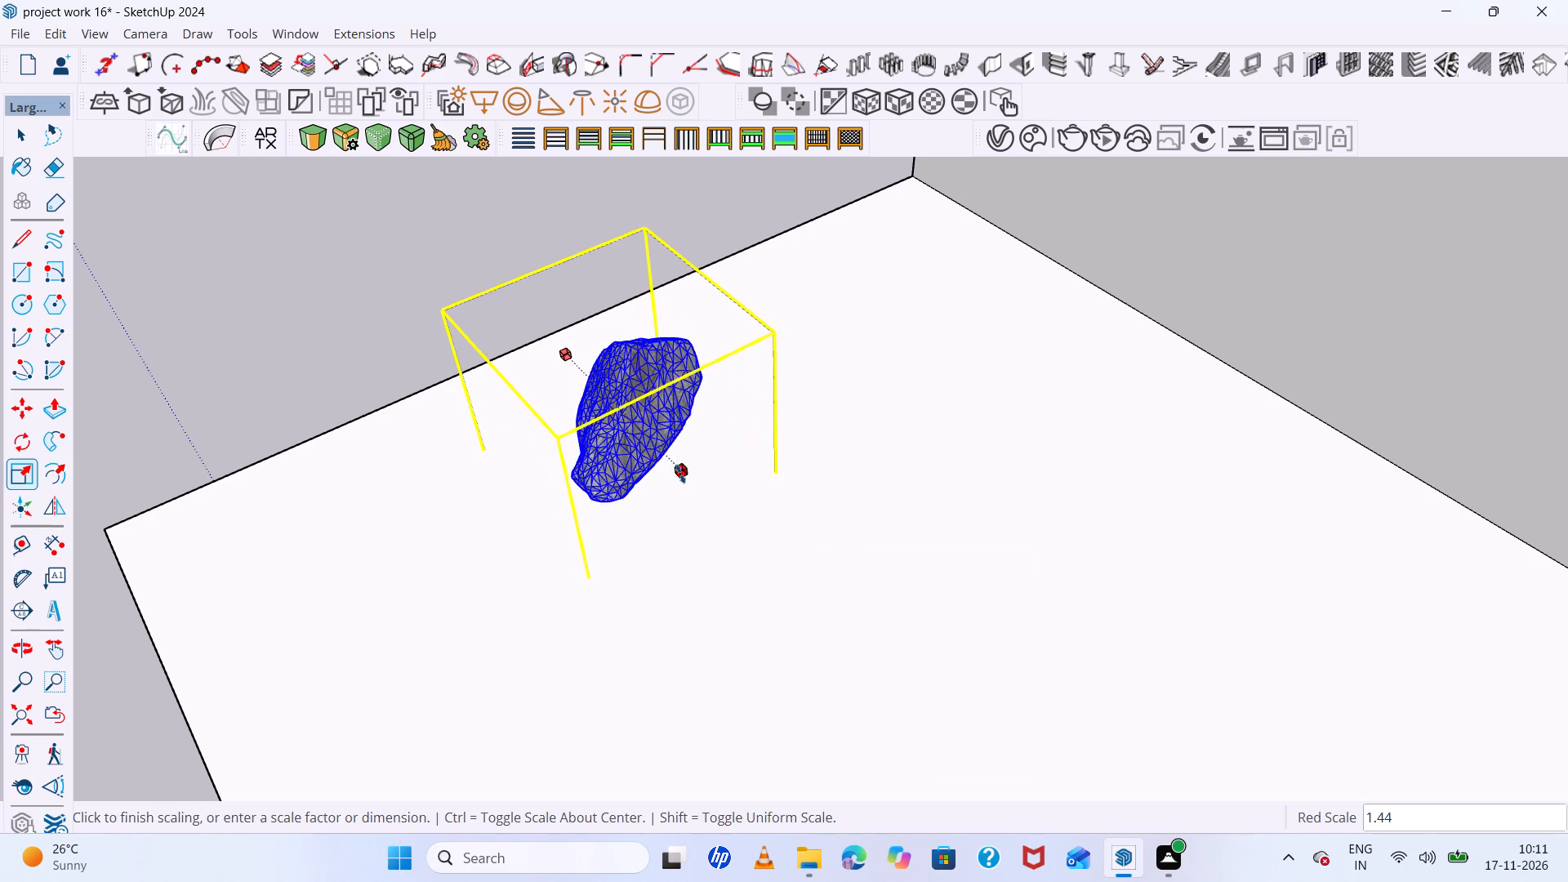
scroll(554, 410, down, 5)
middle_drag(675, 646, 1020, 469)
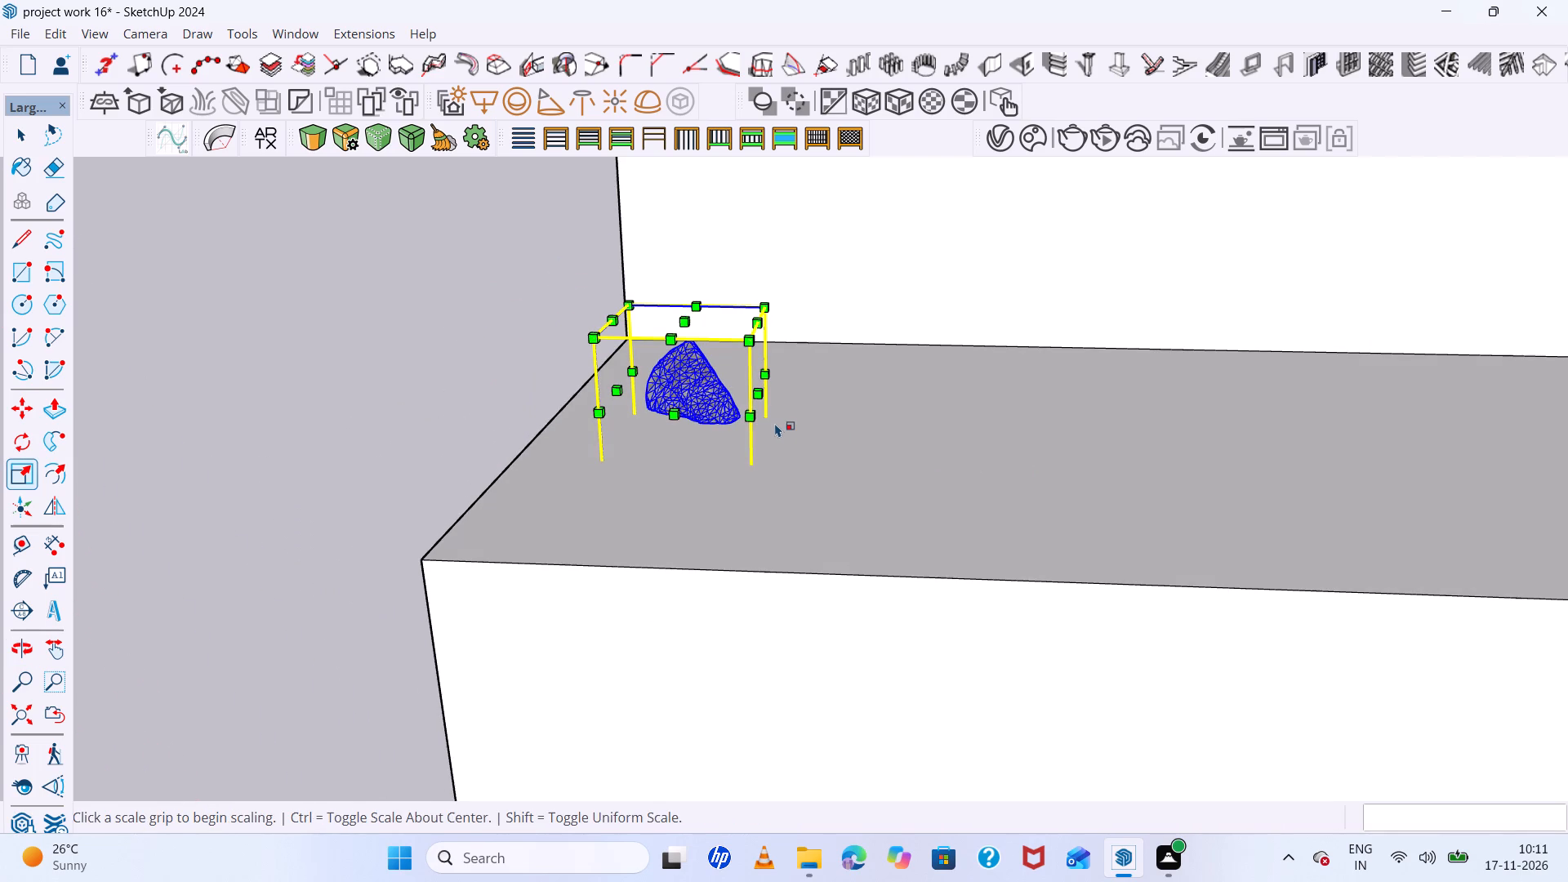
key(space)
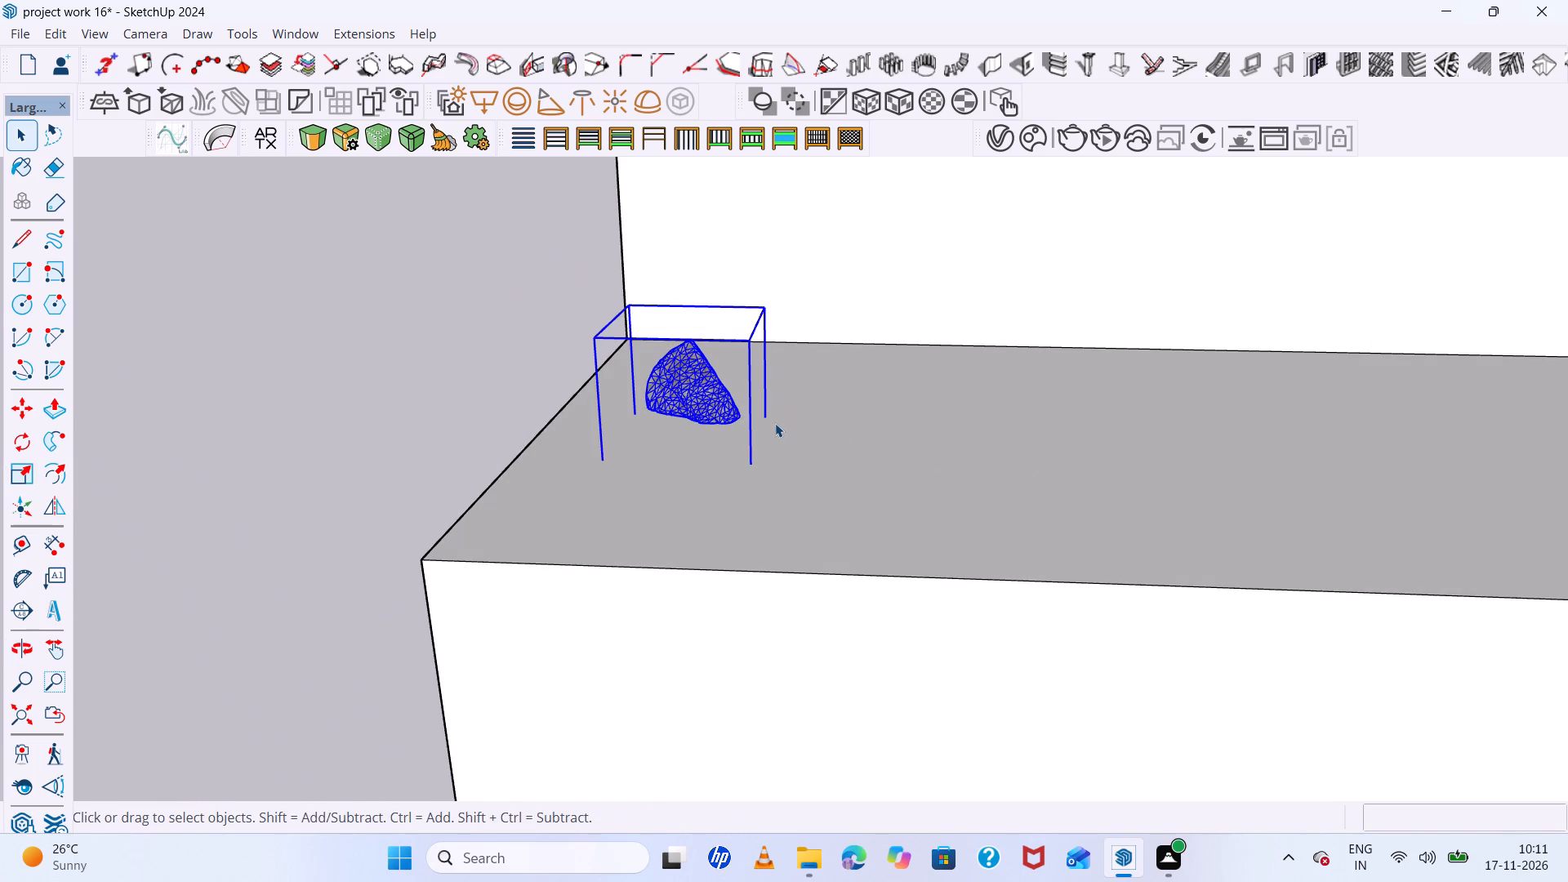
Copy the scaled rock about 7" along the red axis to the inner side of the niche base.
scroll(775, 423, down, 1)
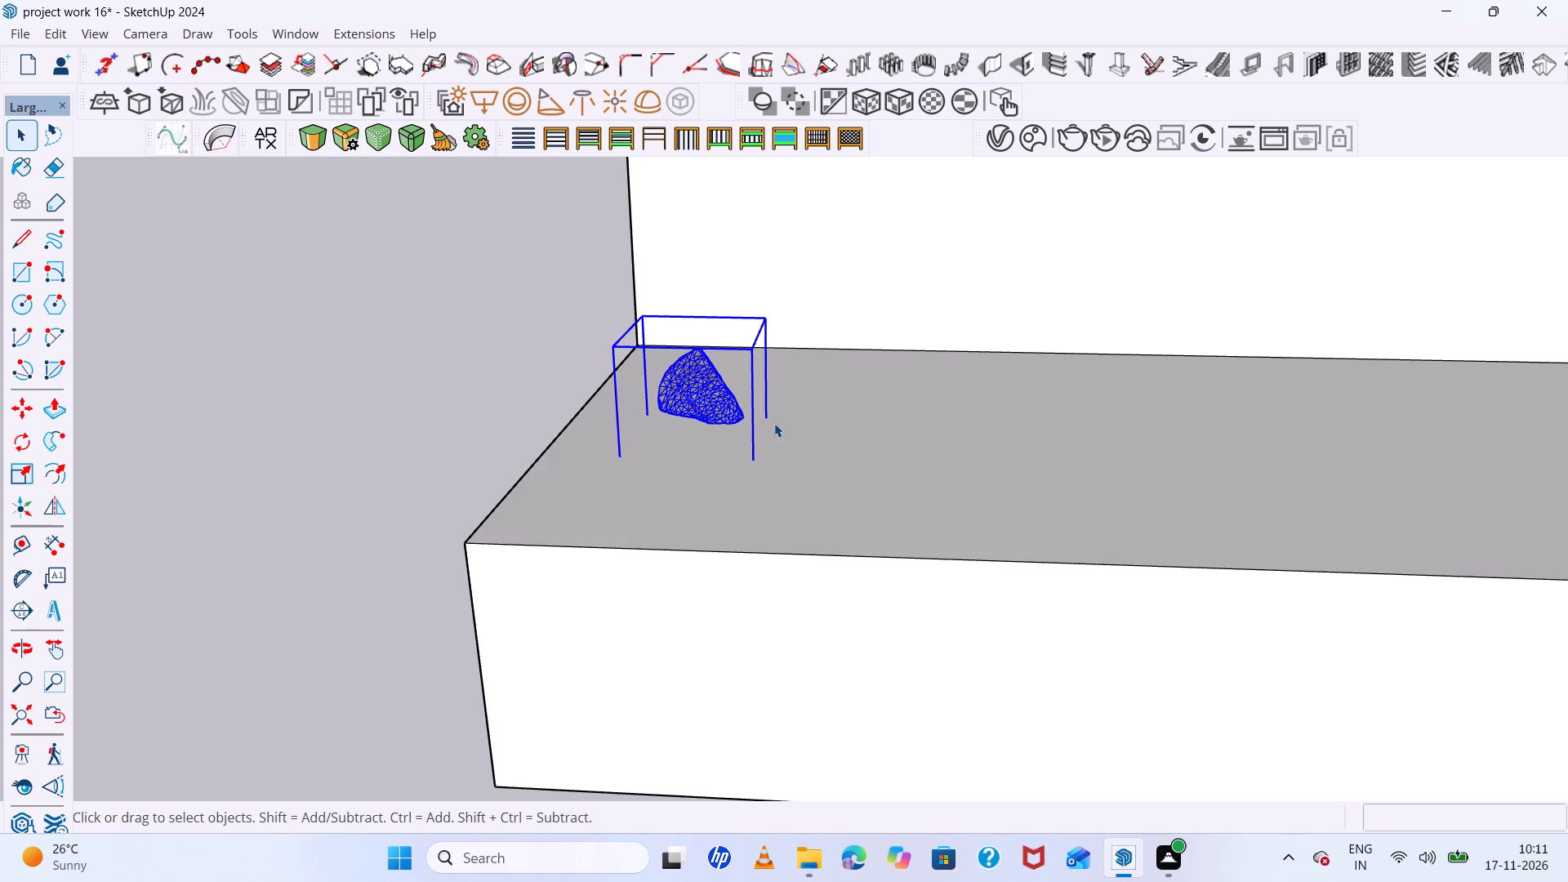
scroll(774, 423, up, 1)
scroll(774, 423, down, 1)
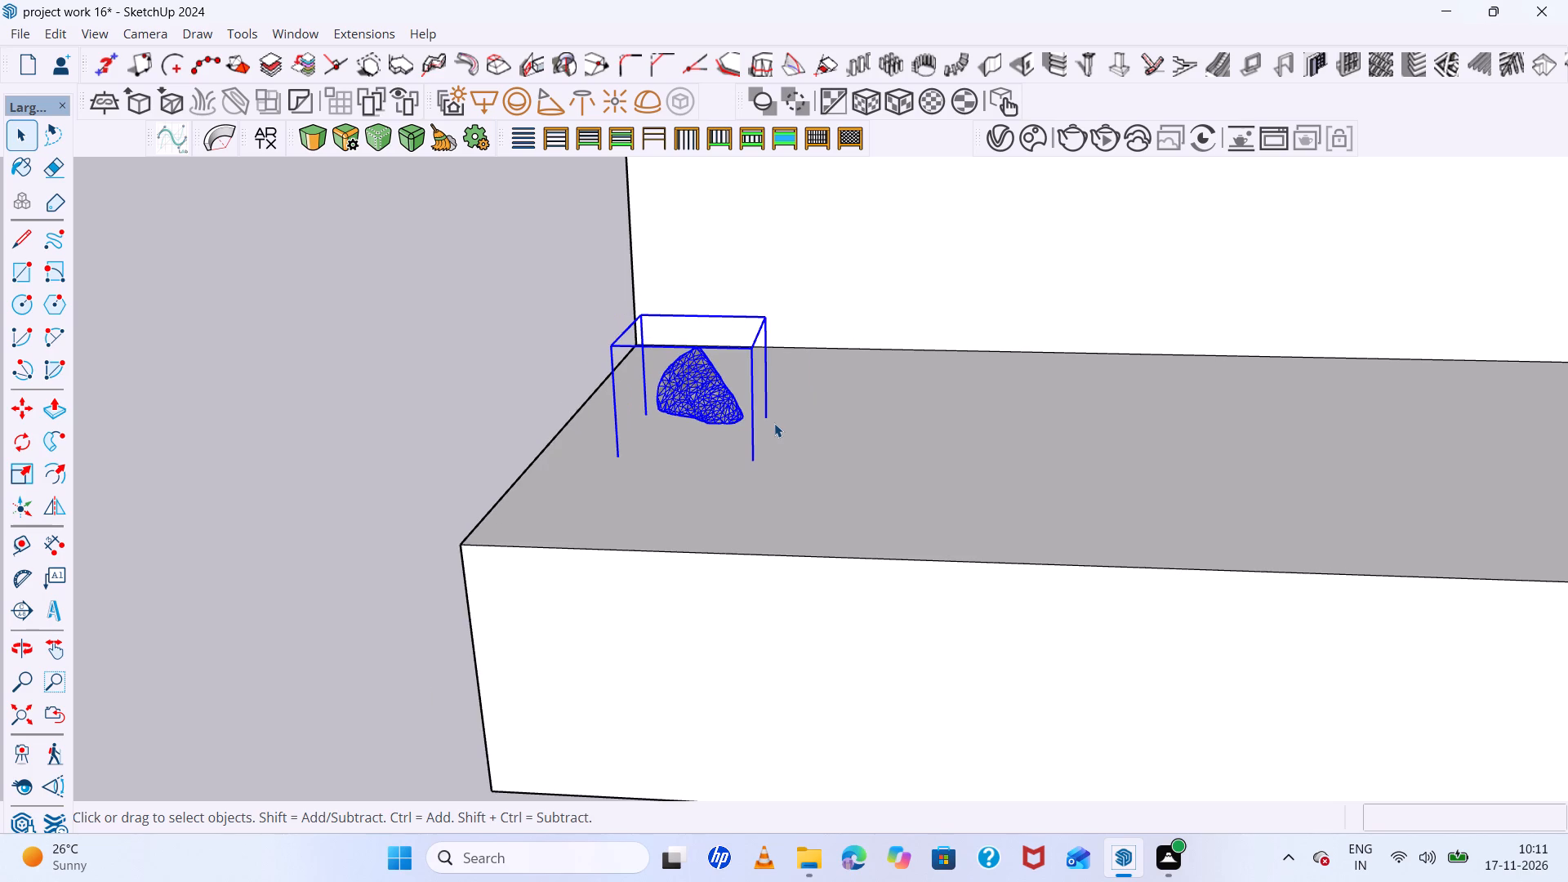
middle_drag(774, 421, 764, 426)
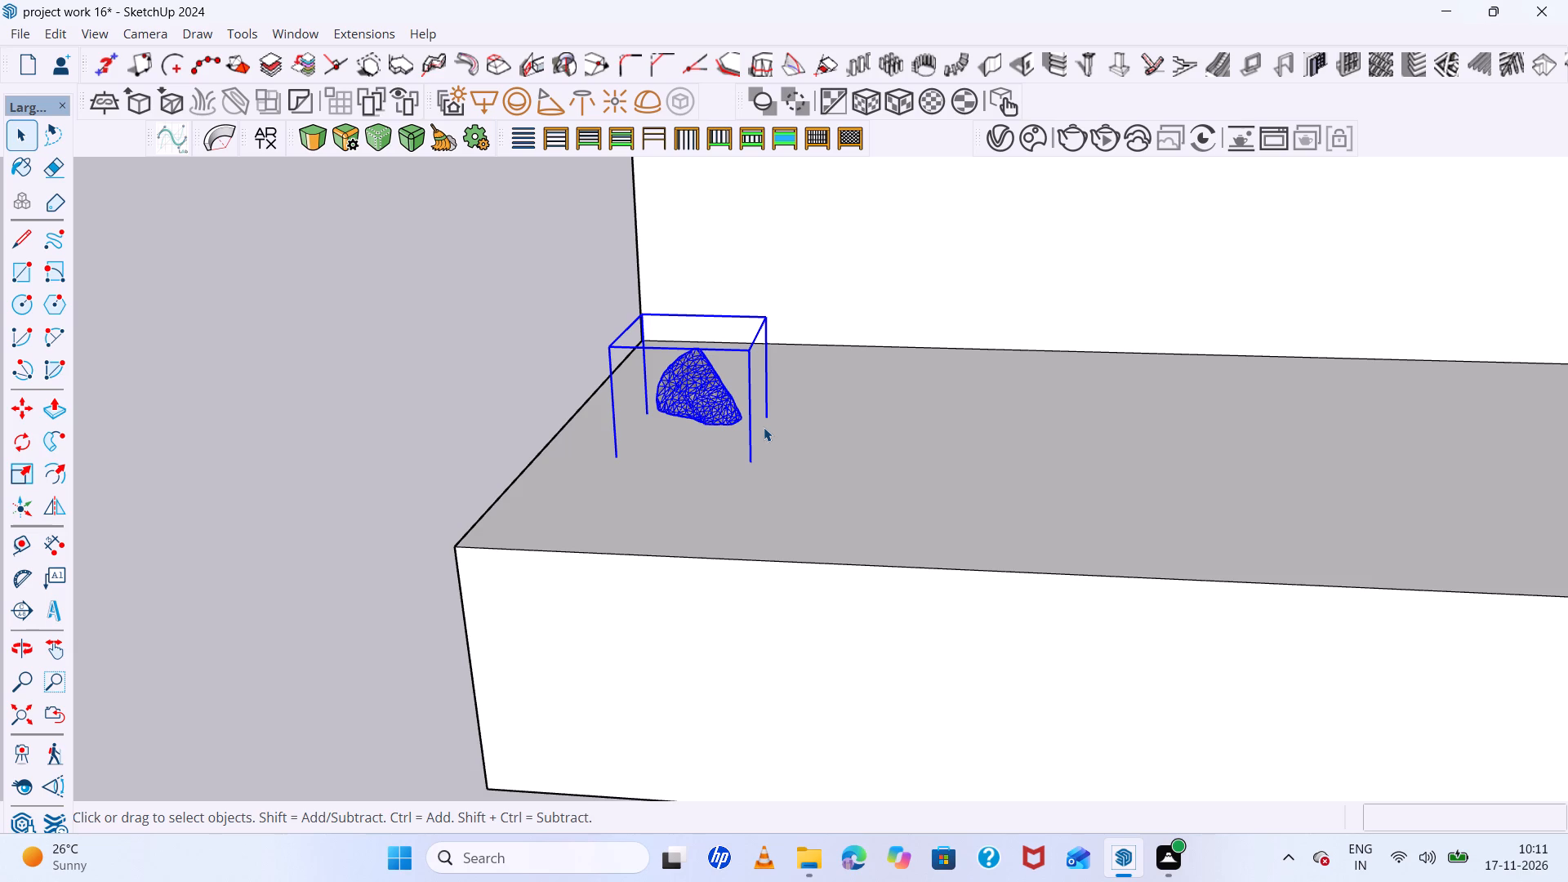
scroll(764, 427, up, 5)
scroll(764, 427, down, 5)
middle_drag(764, 427, 777, 514)
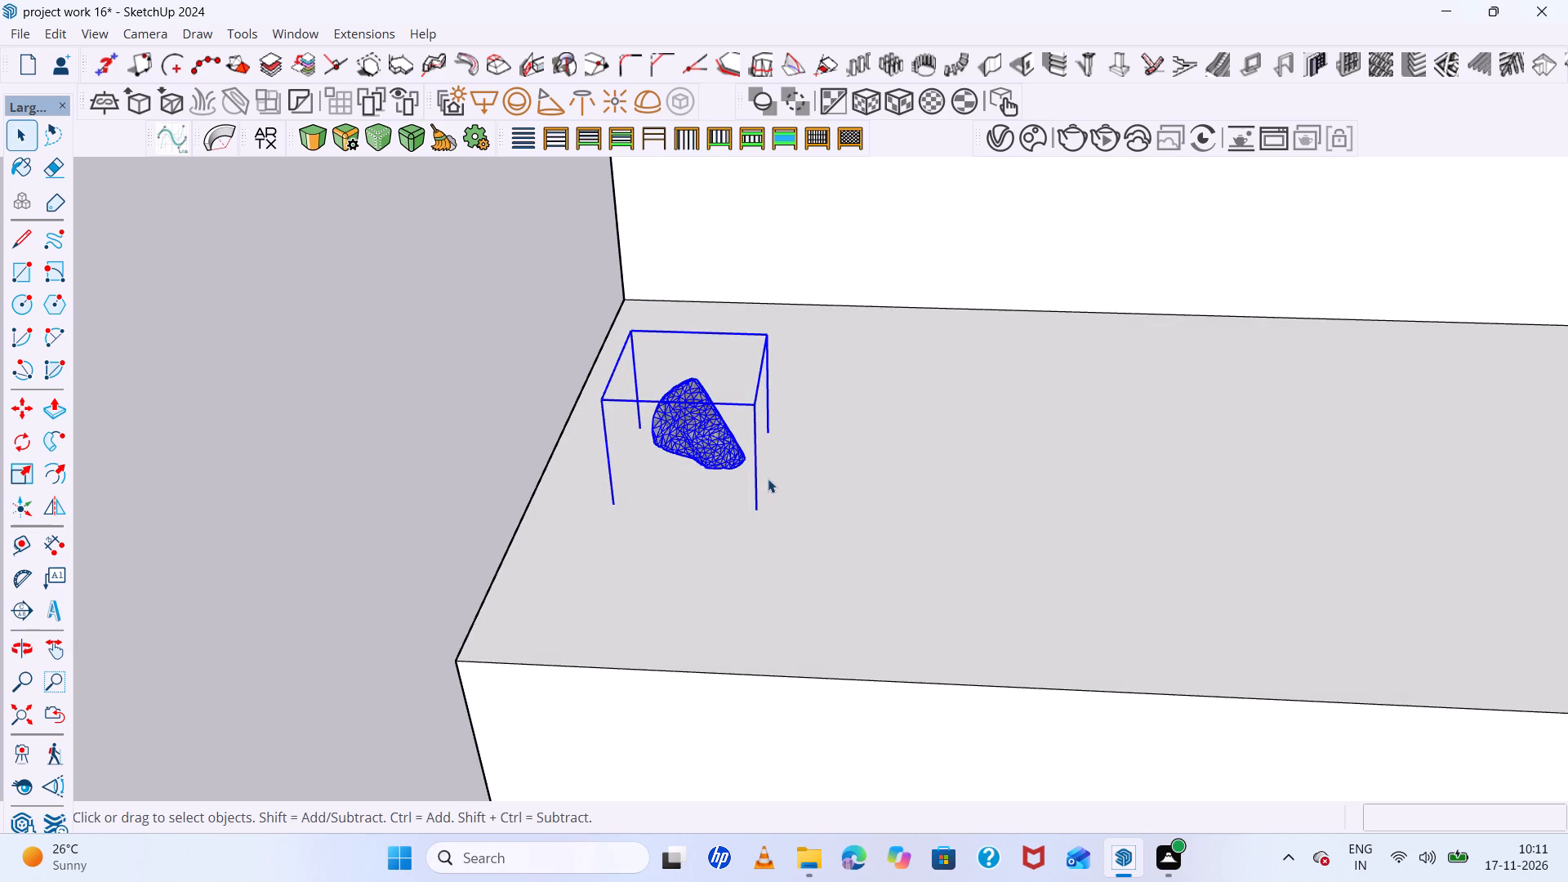
key(m)
click(759, 523)
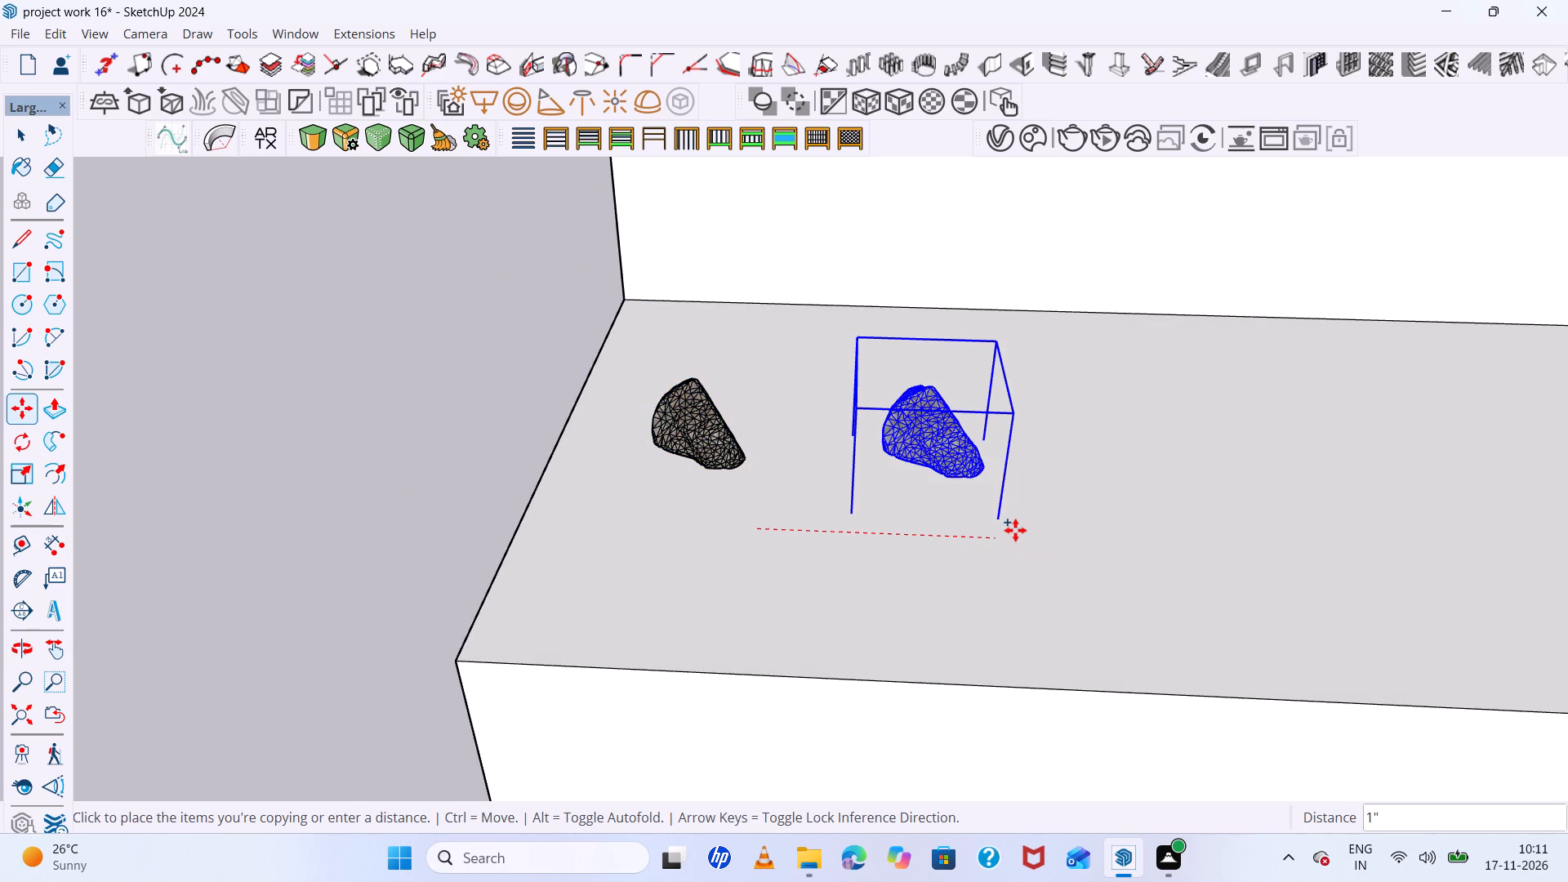
scroll(1015, 530, down, 12)
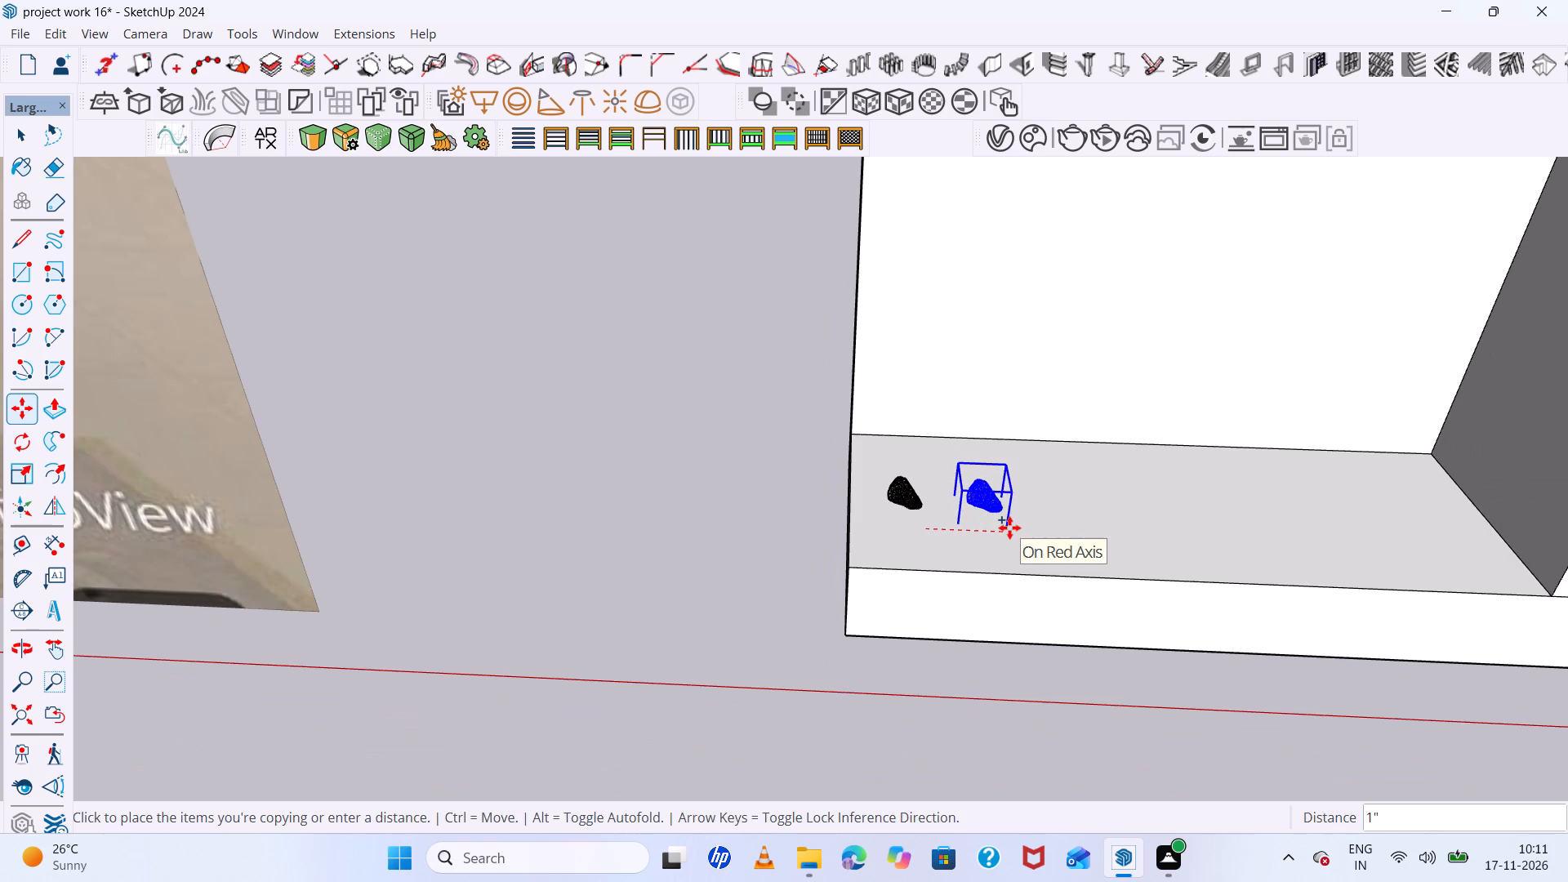
scroll(1009, 528, down, 4)
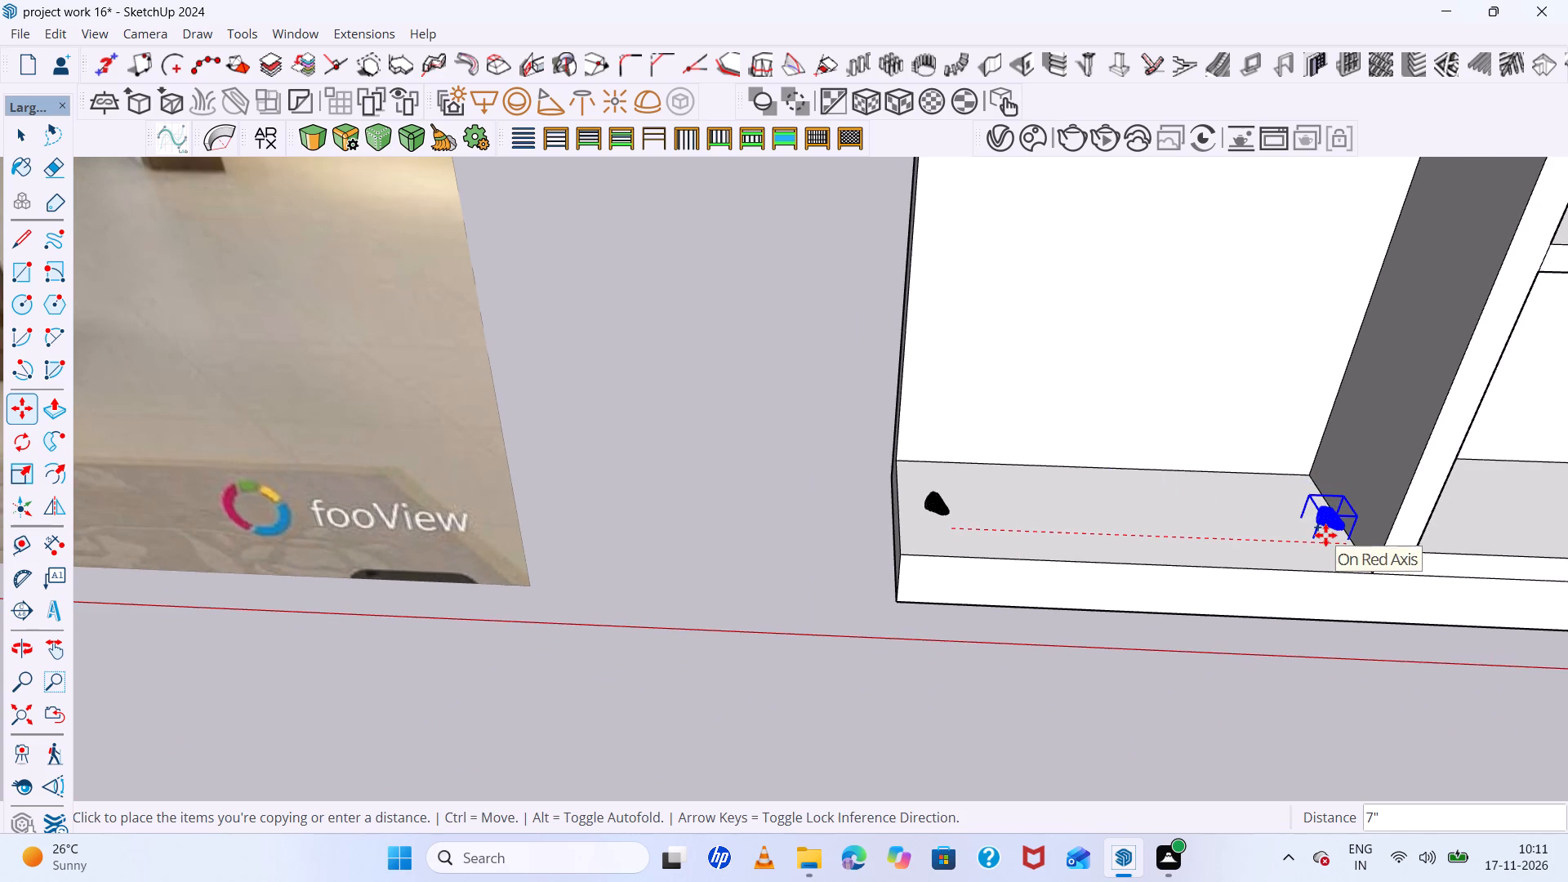
click(1325, 535)
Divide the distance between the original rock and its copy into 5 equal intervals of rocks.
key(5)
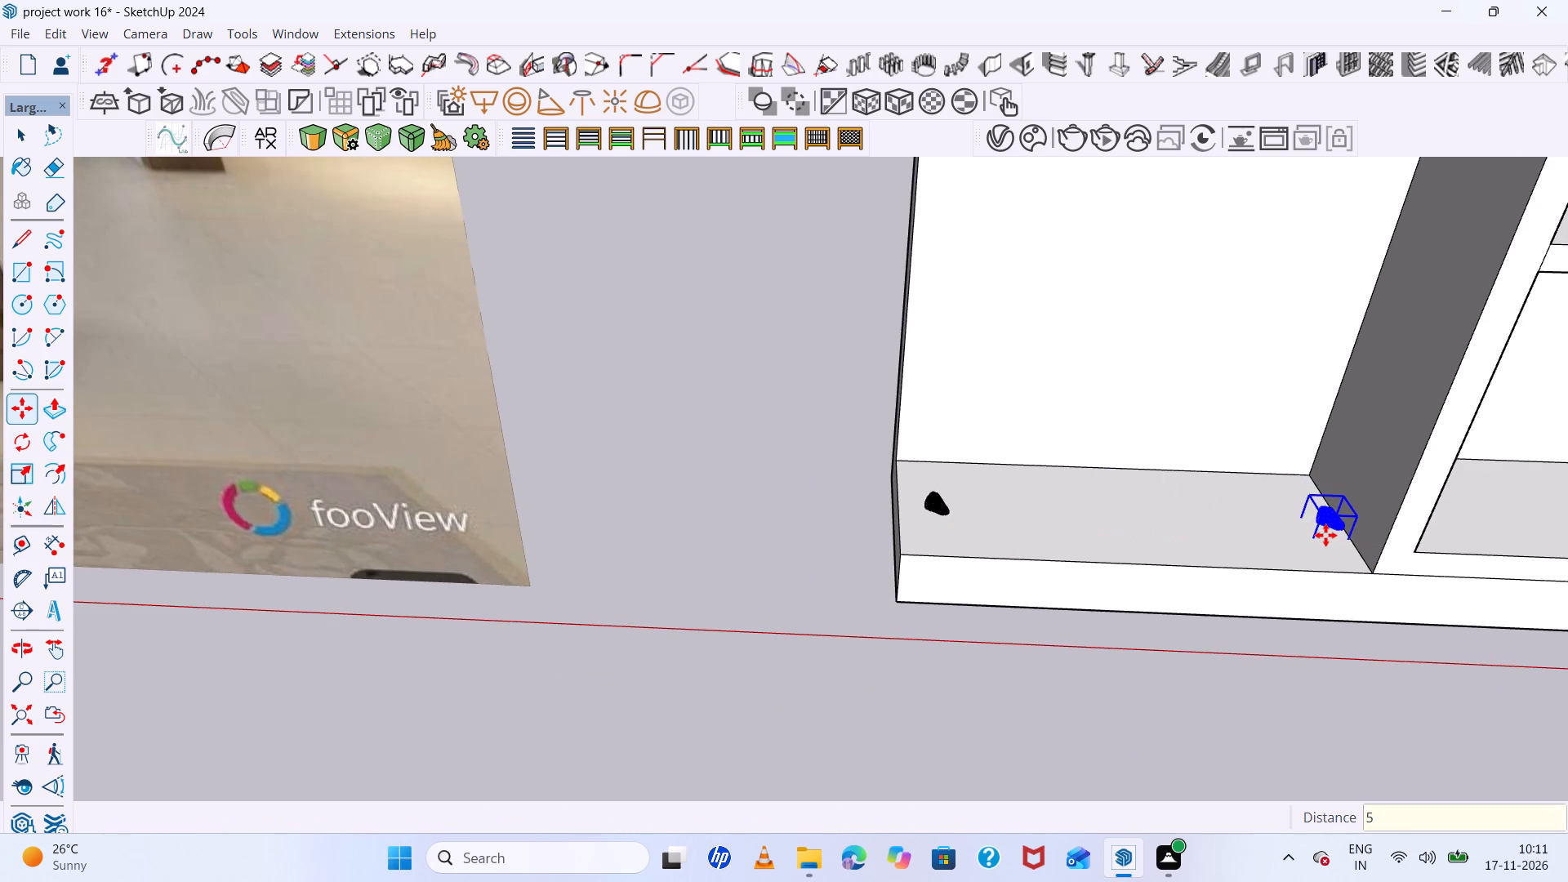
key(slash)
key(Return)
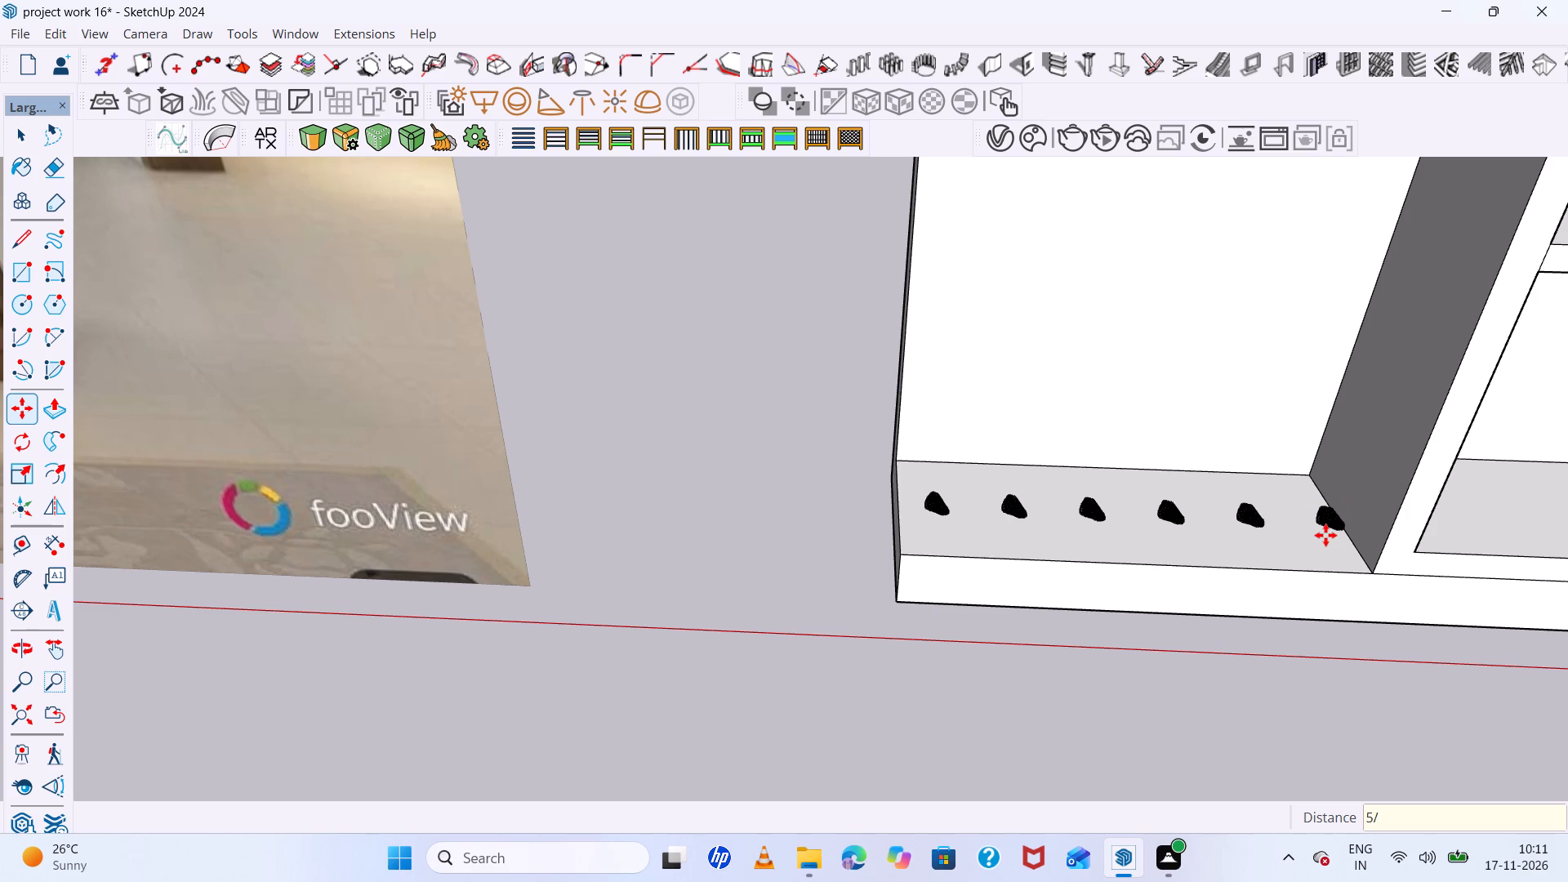
Divide the distance between the two end rocks into 8 equal intervals of rocks.
text(8/)
key(Return)
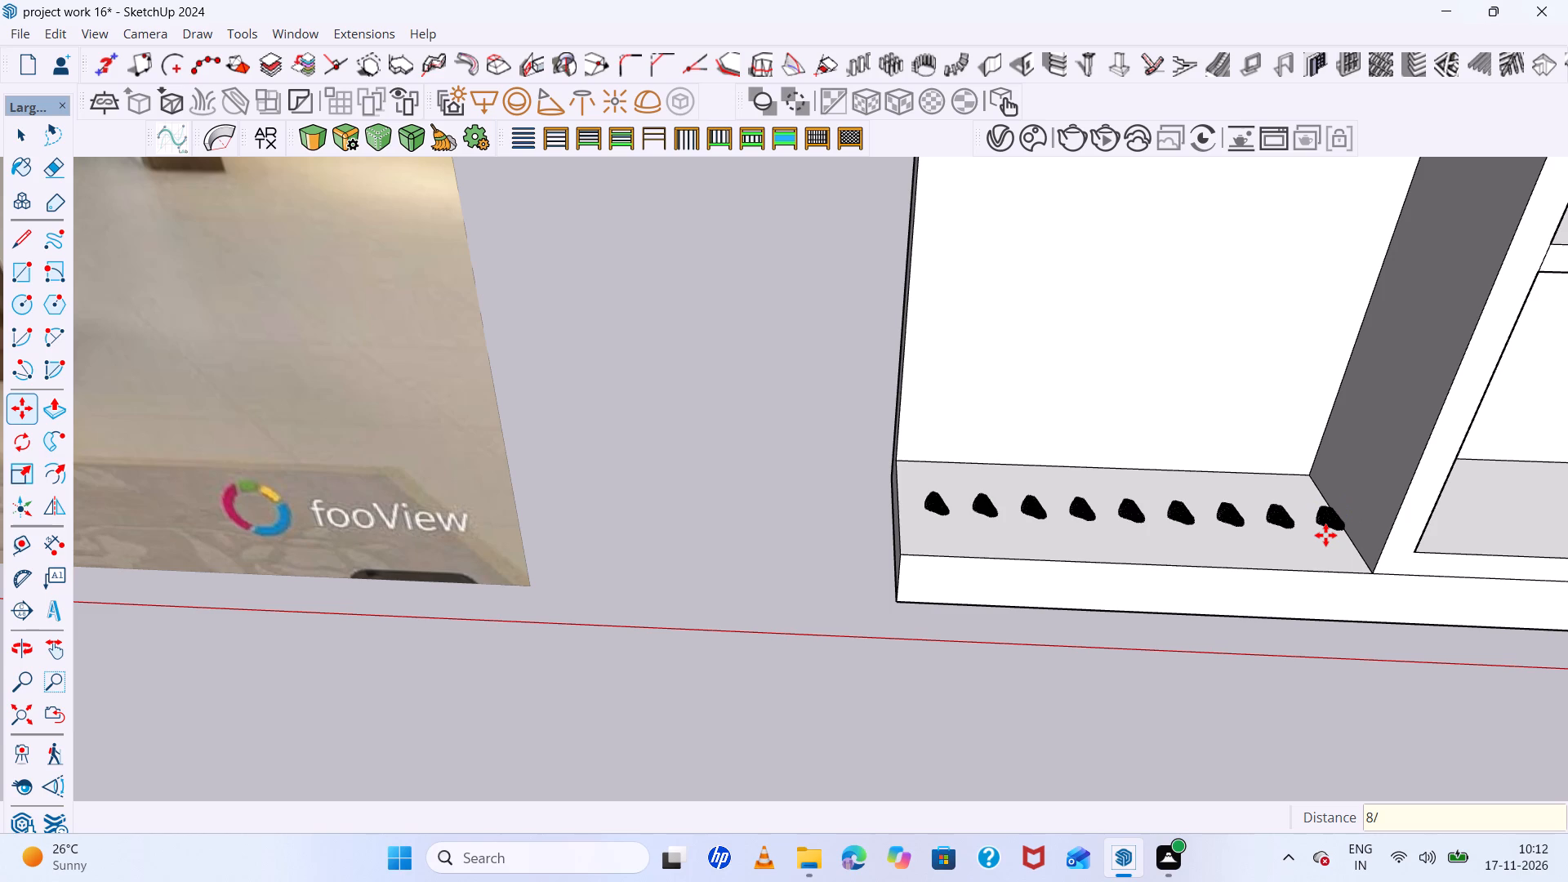
Copy the second rock from the outer side about 1" diagonally toward the niche's front edge and outer side.
scroll(1048, 504, down, 4)
scroll(955, 483, up, 6)
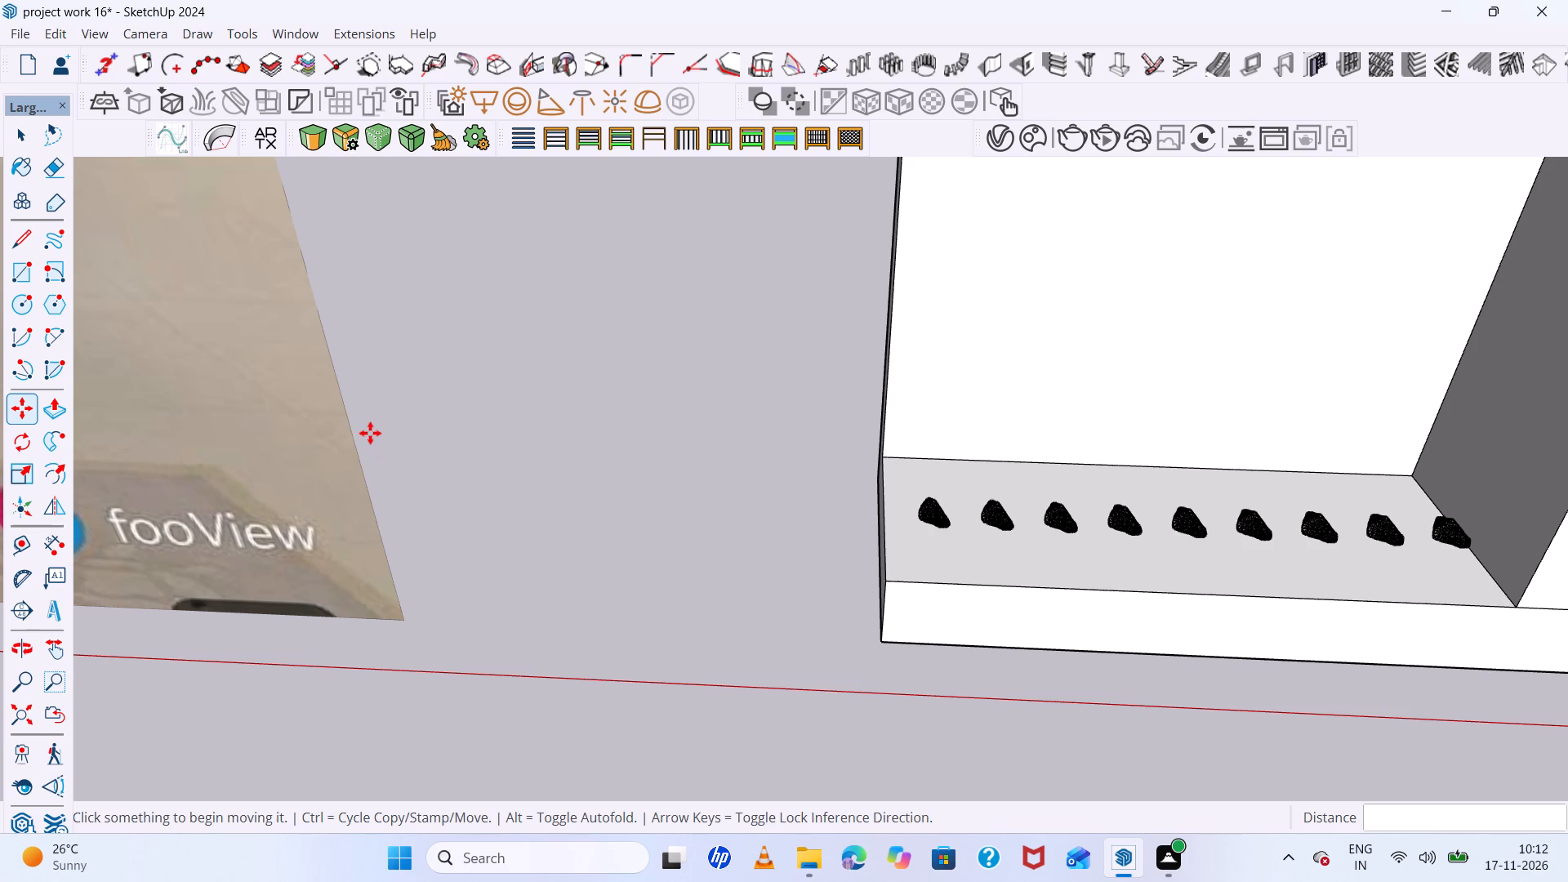
scroll(900, 485, down, 4)
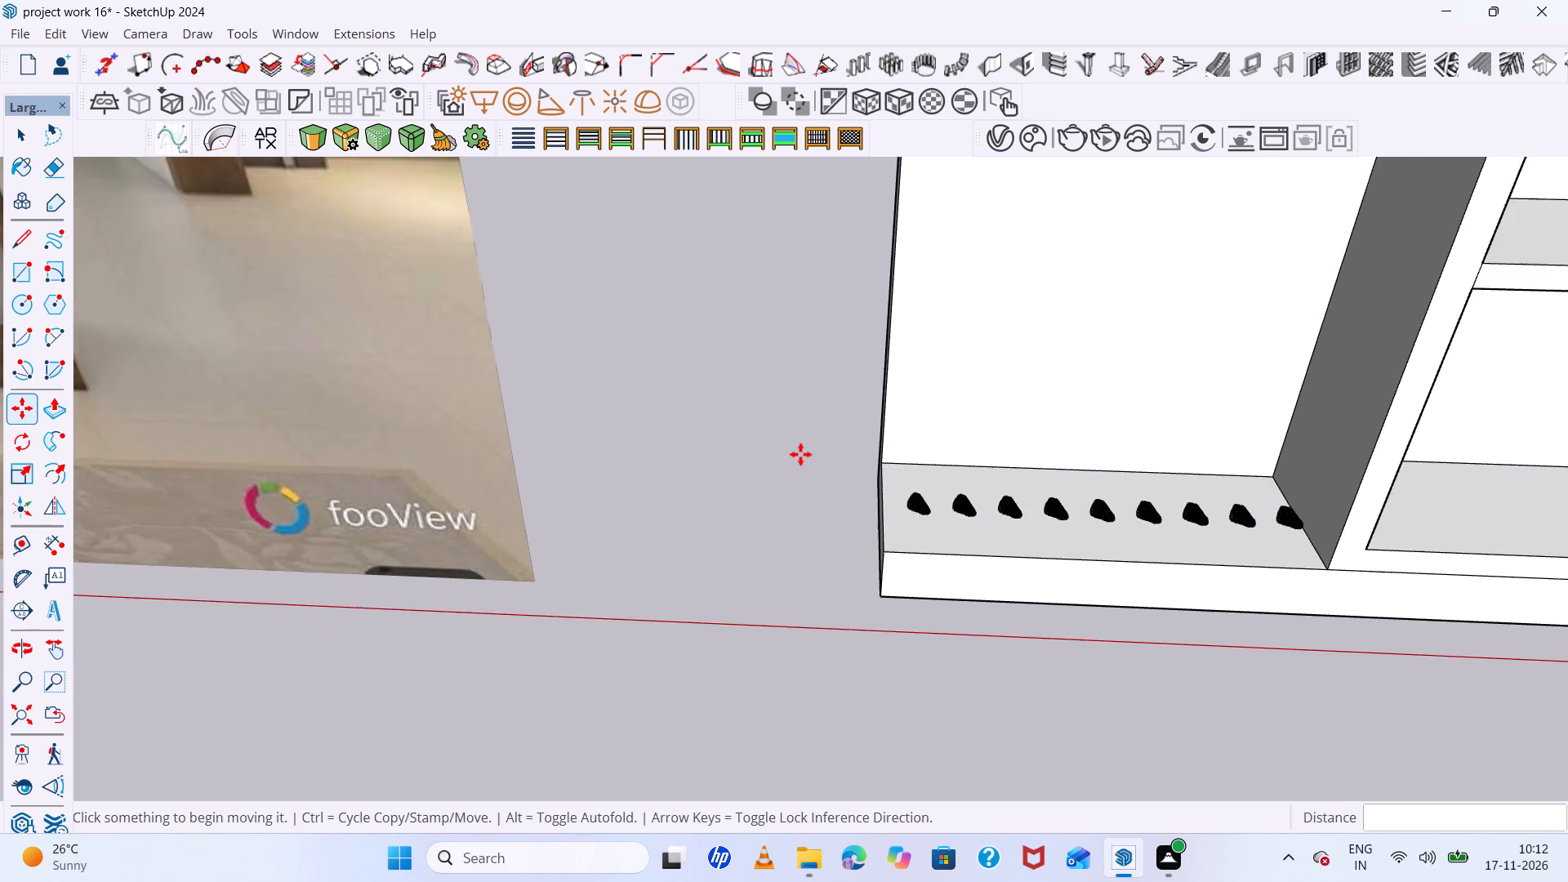
middle_drag(799, 452, 837, 569)
scroll(1000, 523, up, 14)
key(space)
click(918, 470)
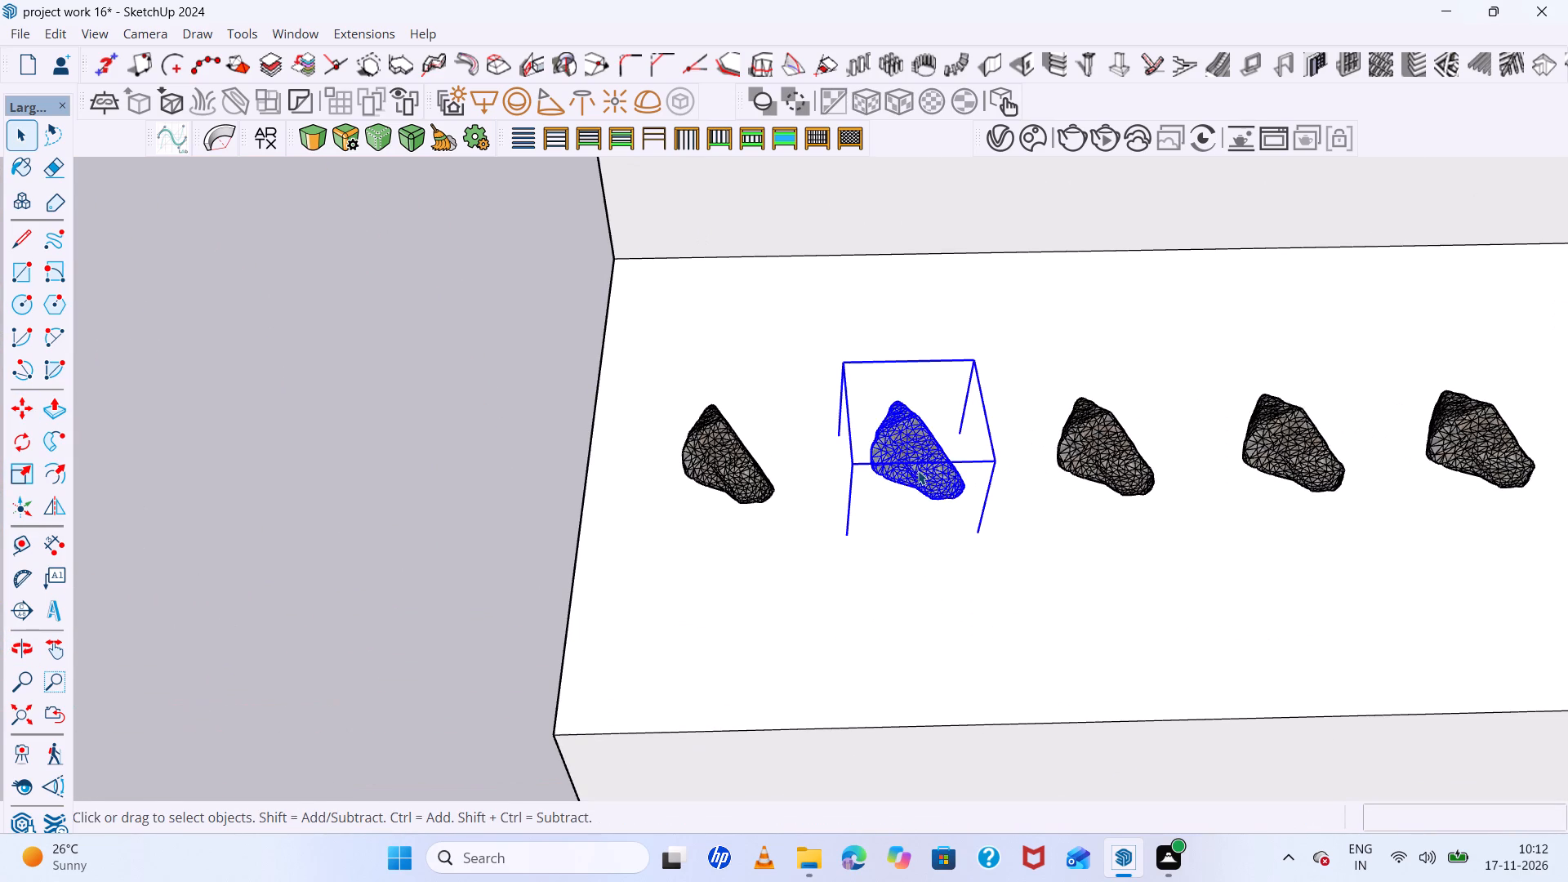
key(m)
click(980, 525)
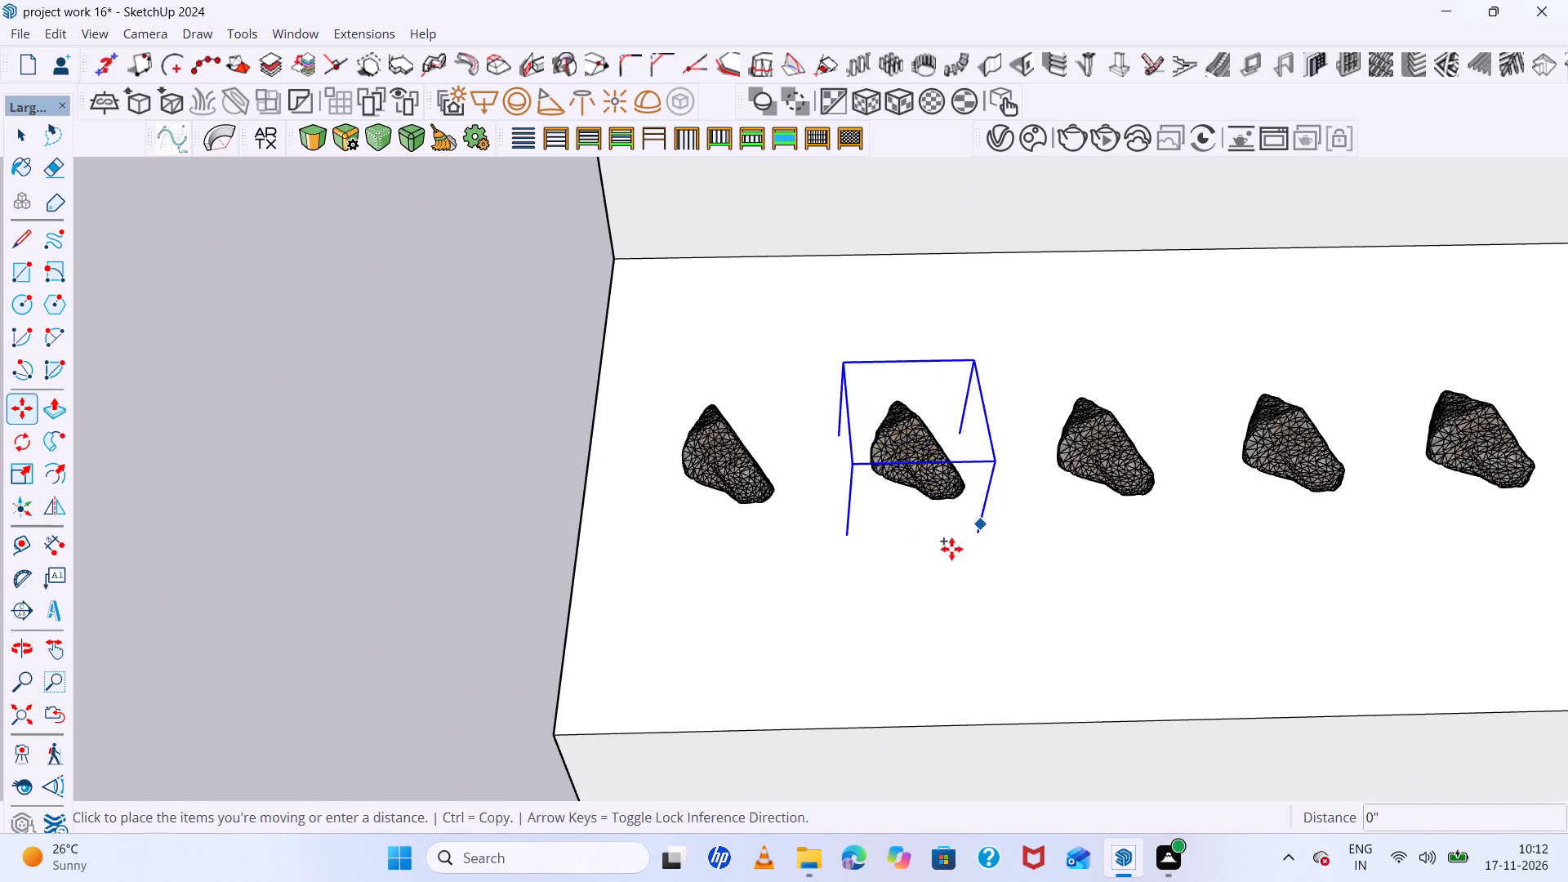
click(886, 646)
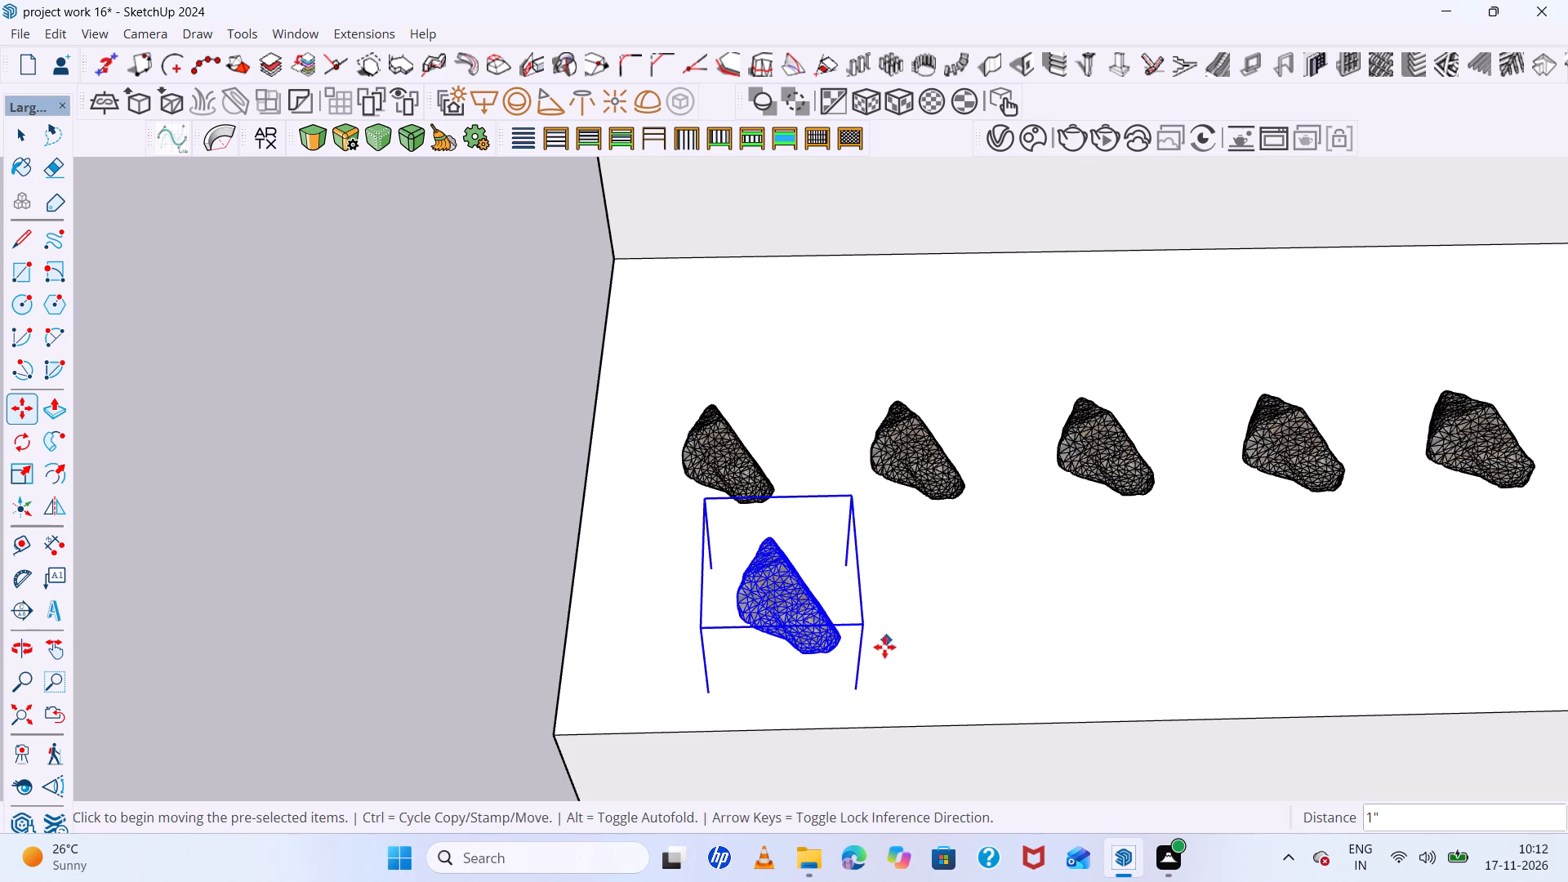
Copy the front rock about 2" to the niche's back edge, near the outer corner.
click(855, 679)
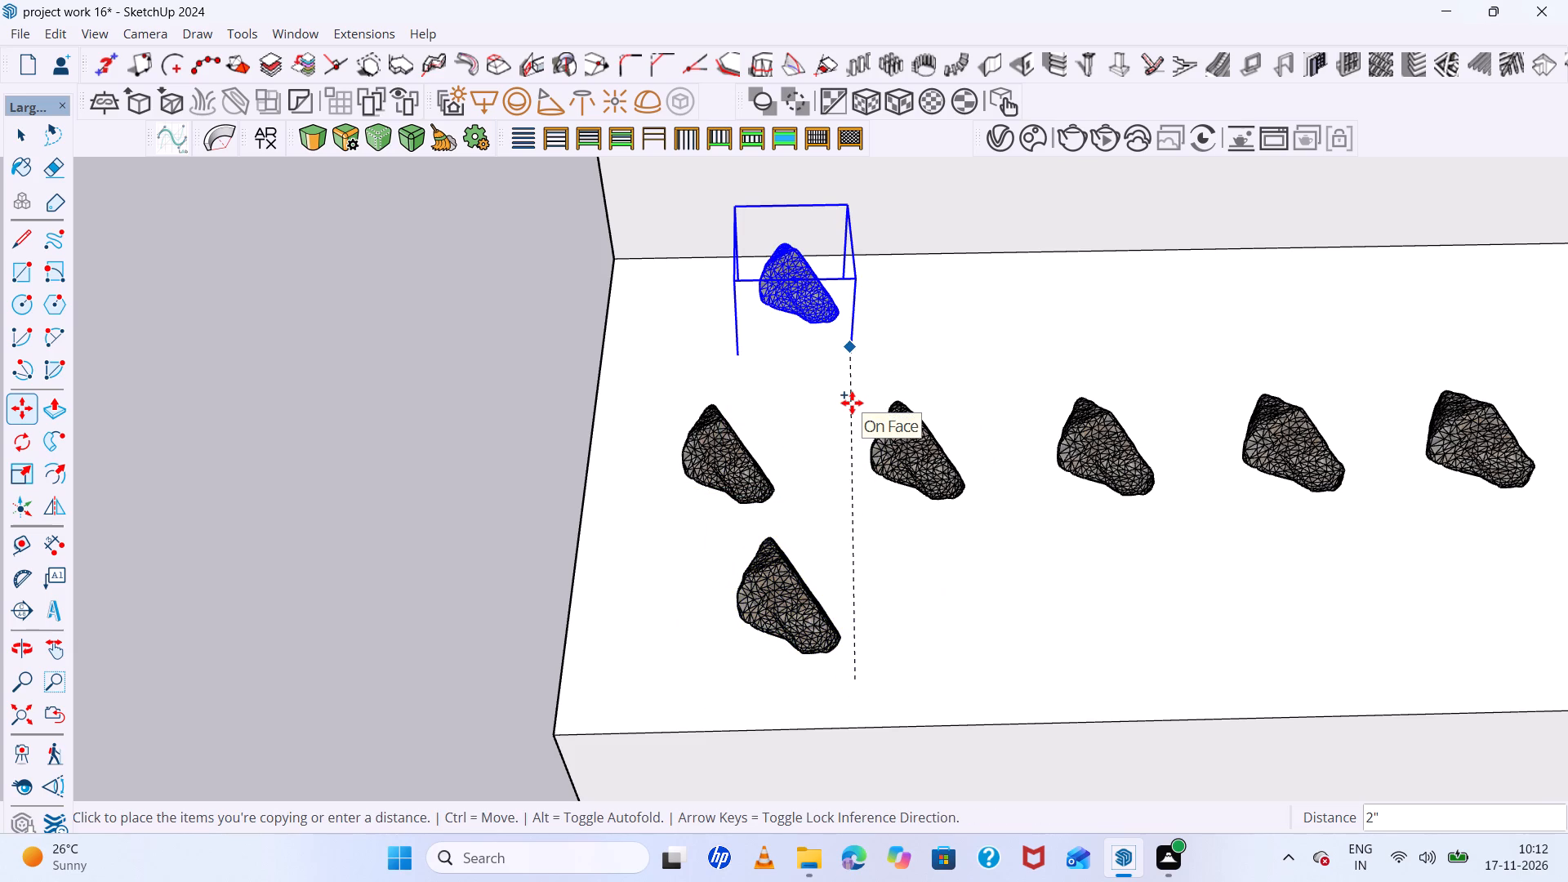
click(852, 403)
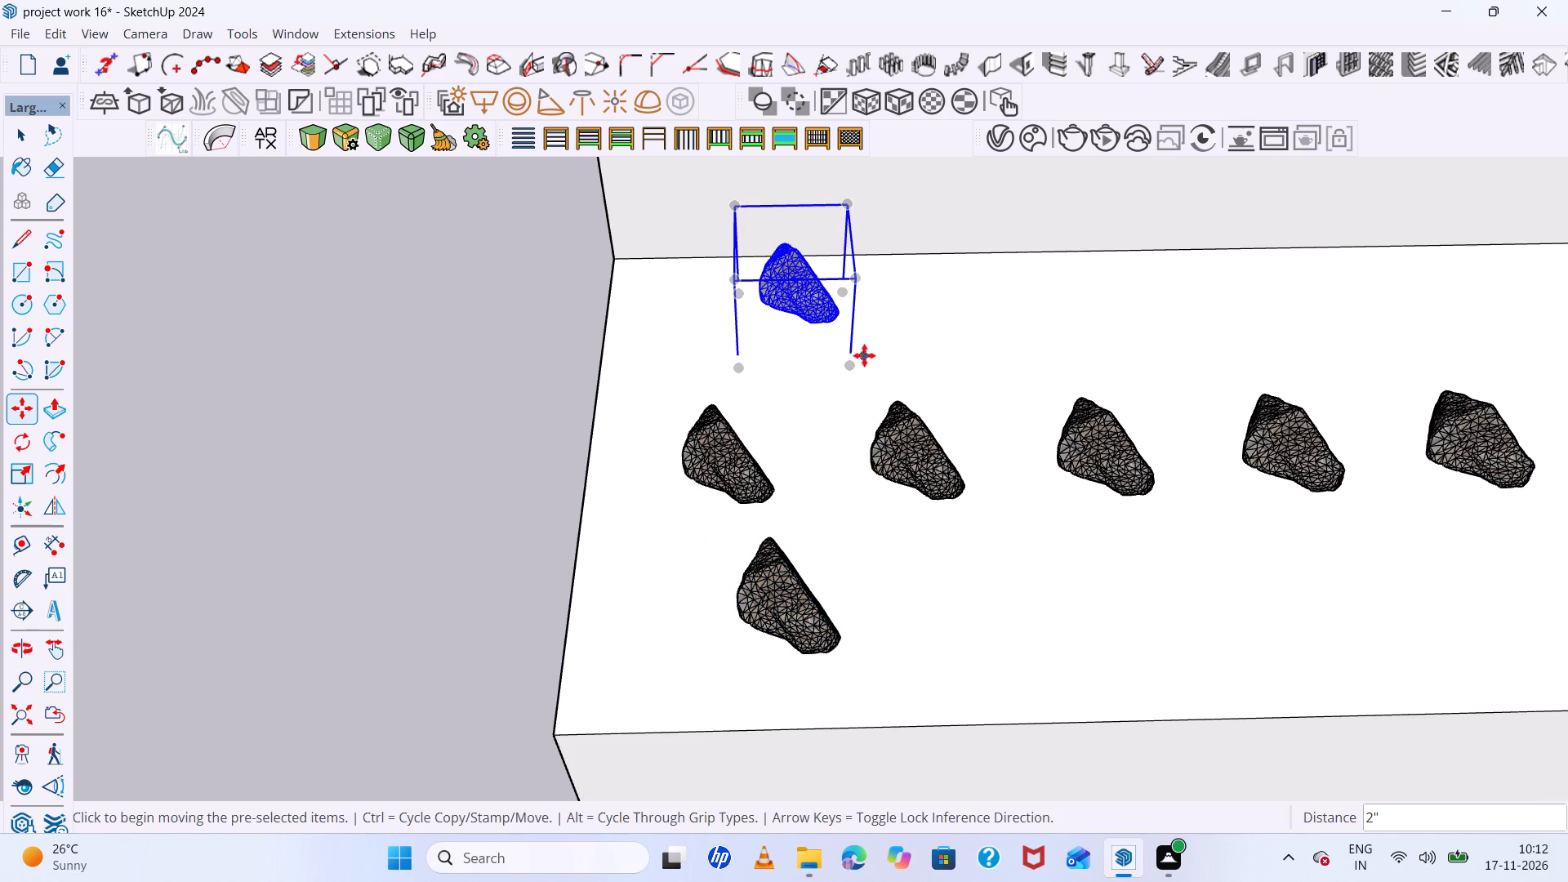
Add three more rock copies along the niche's back edge toward the inner side, spaced about 1" apart.
click(851, 348)
click(1073, 350)
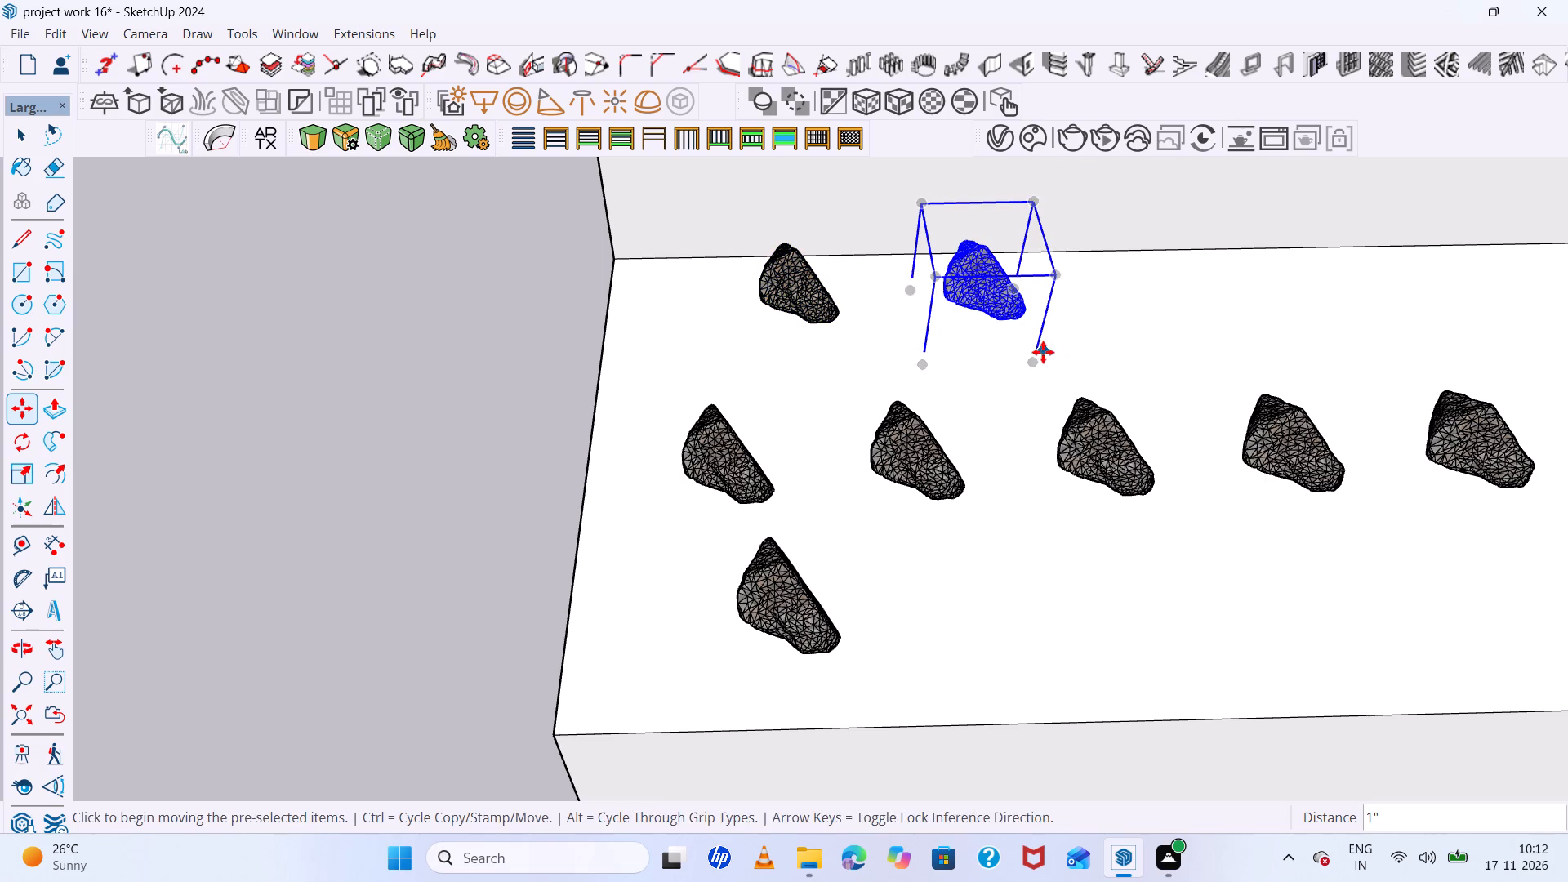
click(1036, 350)
click(1244, 351)
scroll(932, 367, down, 6)
scroll(745, 373, down, 3)
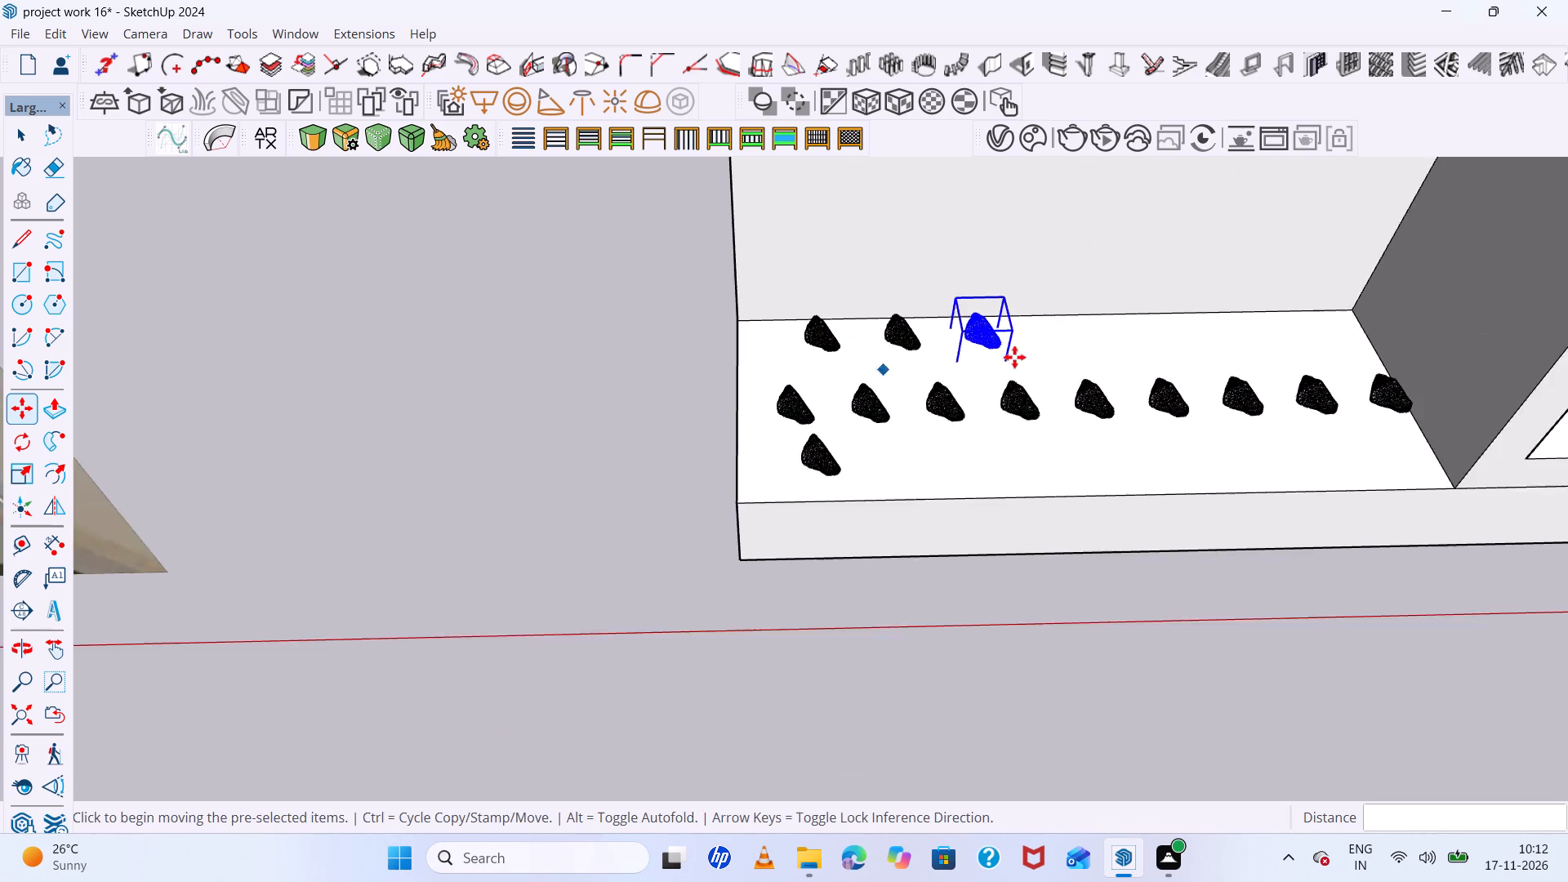
scroll(1089, 354, up, 9)
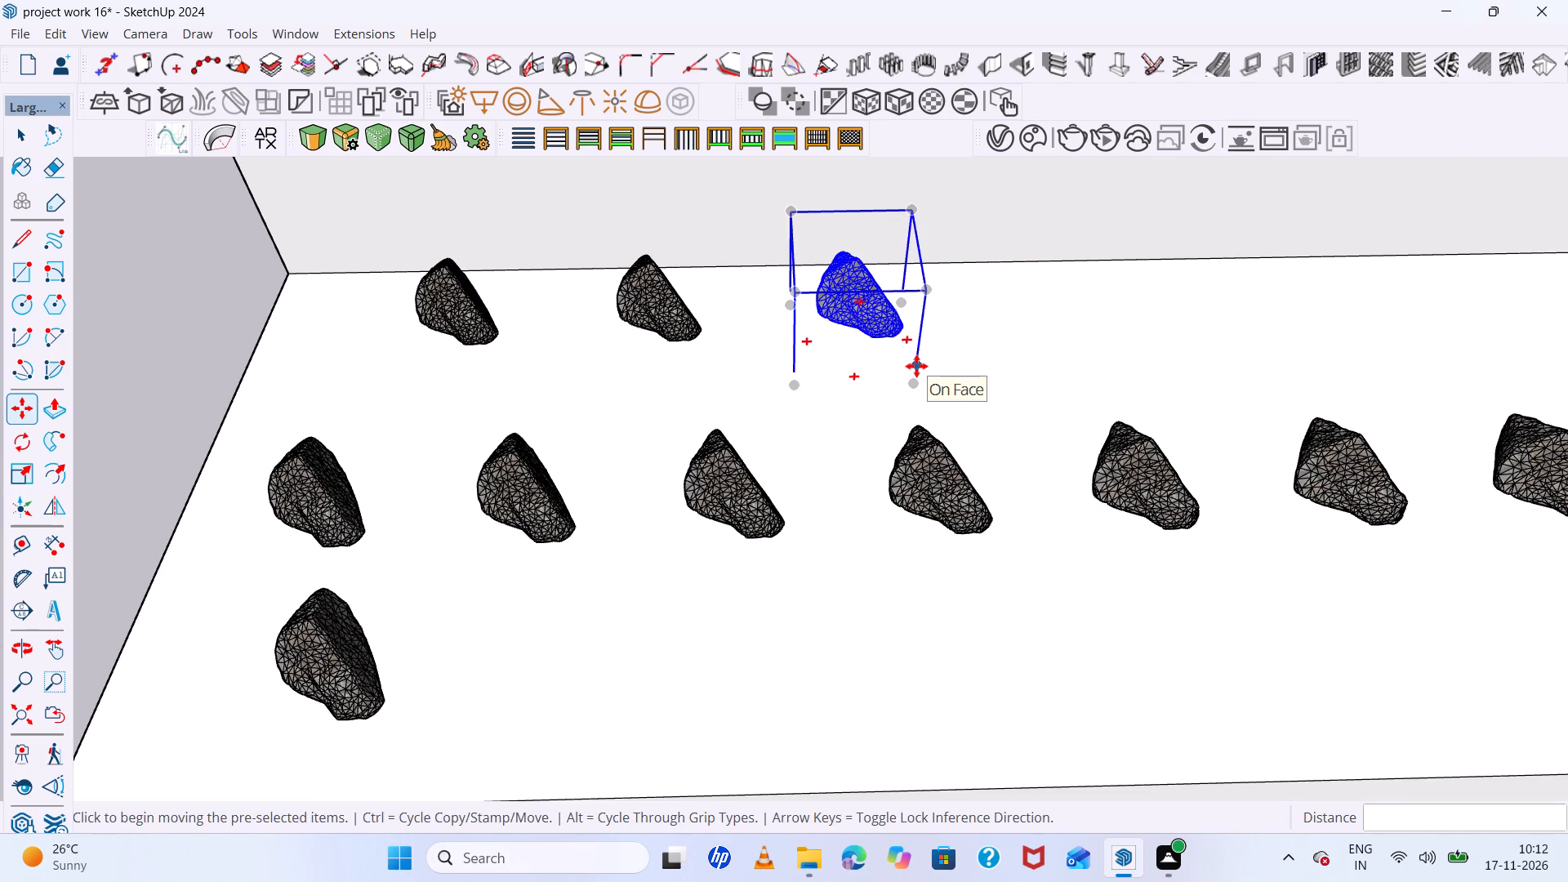
click(916, 366)
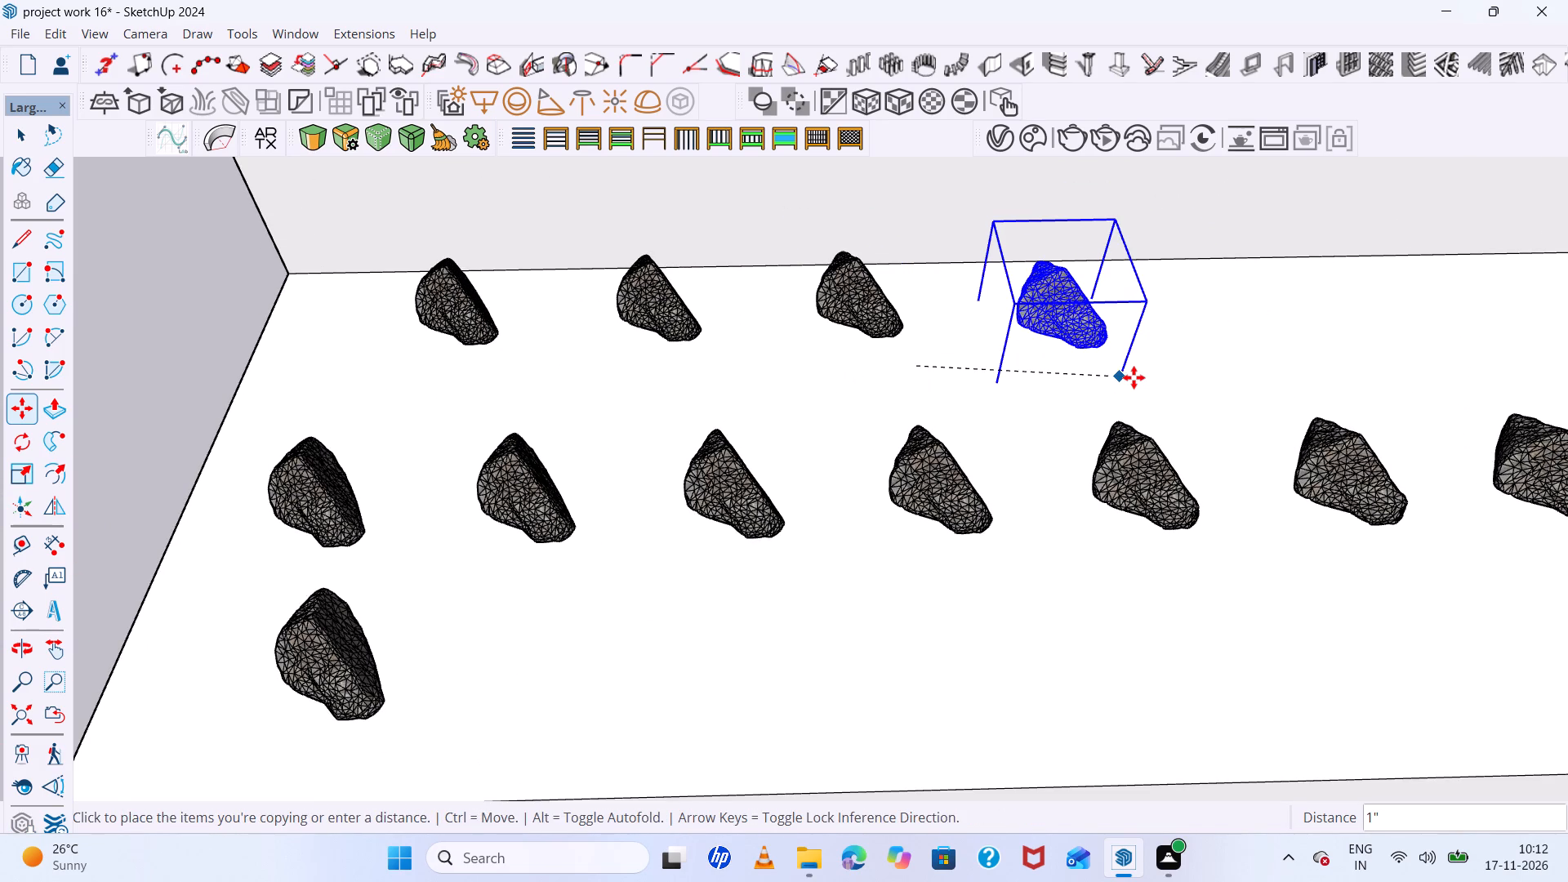
click(1134, 377)
Extend the back row with three more rock copies toward the niche's inner side, keeping similar spacing.
scroll(804, 379, down, 5)
scroll(1007, 387, up, 5)
drag(990, 381, 1001, 381)
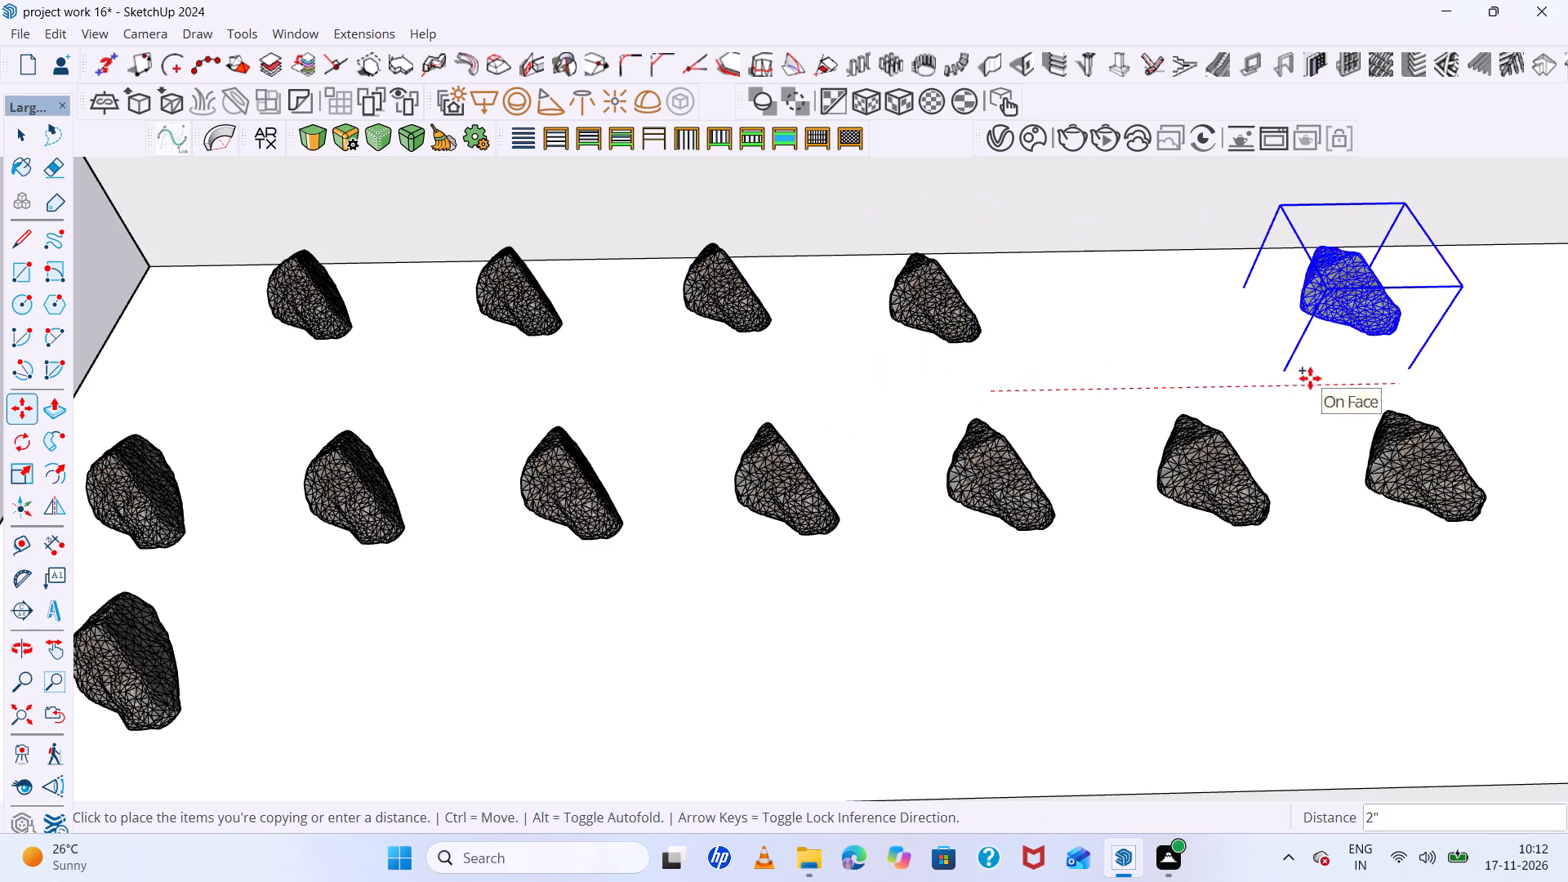
click(1206, 386)
scroll(991, 378, down, 6)
scroll(1213, 387, up, 5)
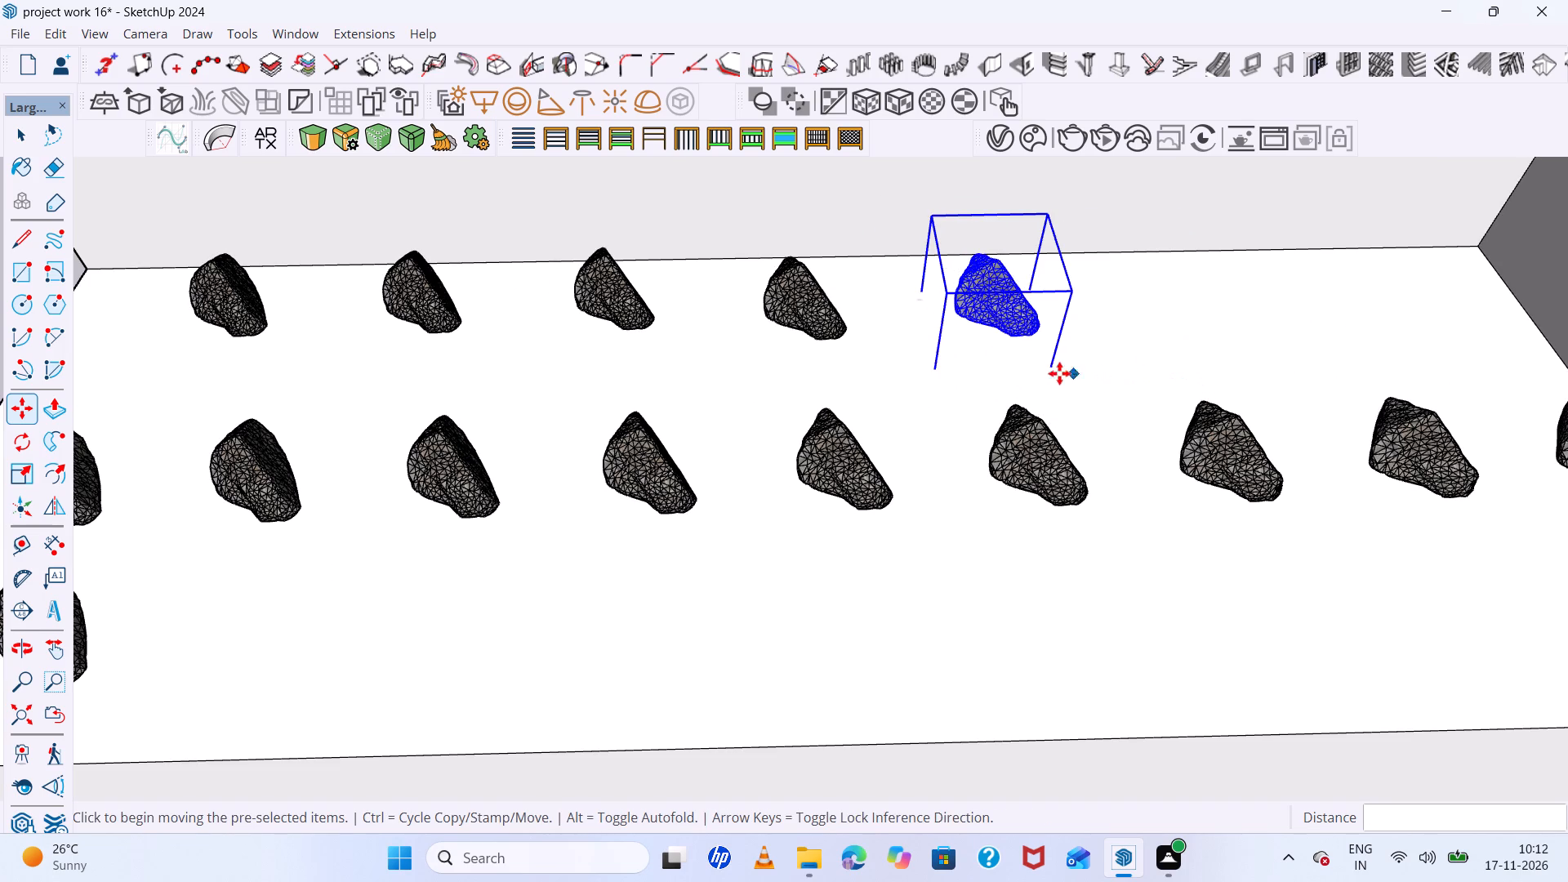
click(1056, 364)
click(1241, 364)
ctrl+drag(1241, 364, 1272, 367)
click(1452, 370)
Copy the innermost back-row rock about 2" forward to the niche's front edge near the inner side.
scroll(1271, 356, down, 6)
scroll(1344, 360, up, 4)
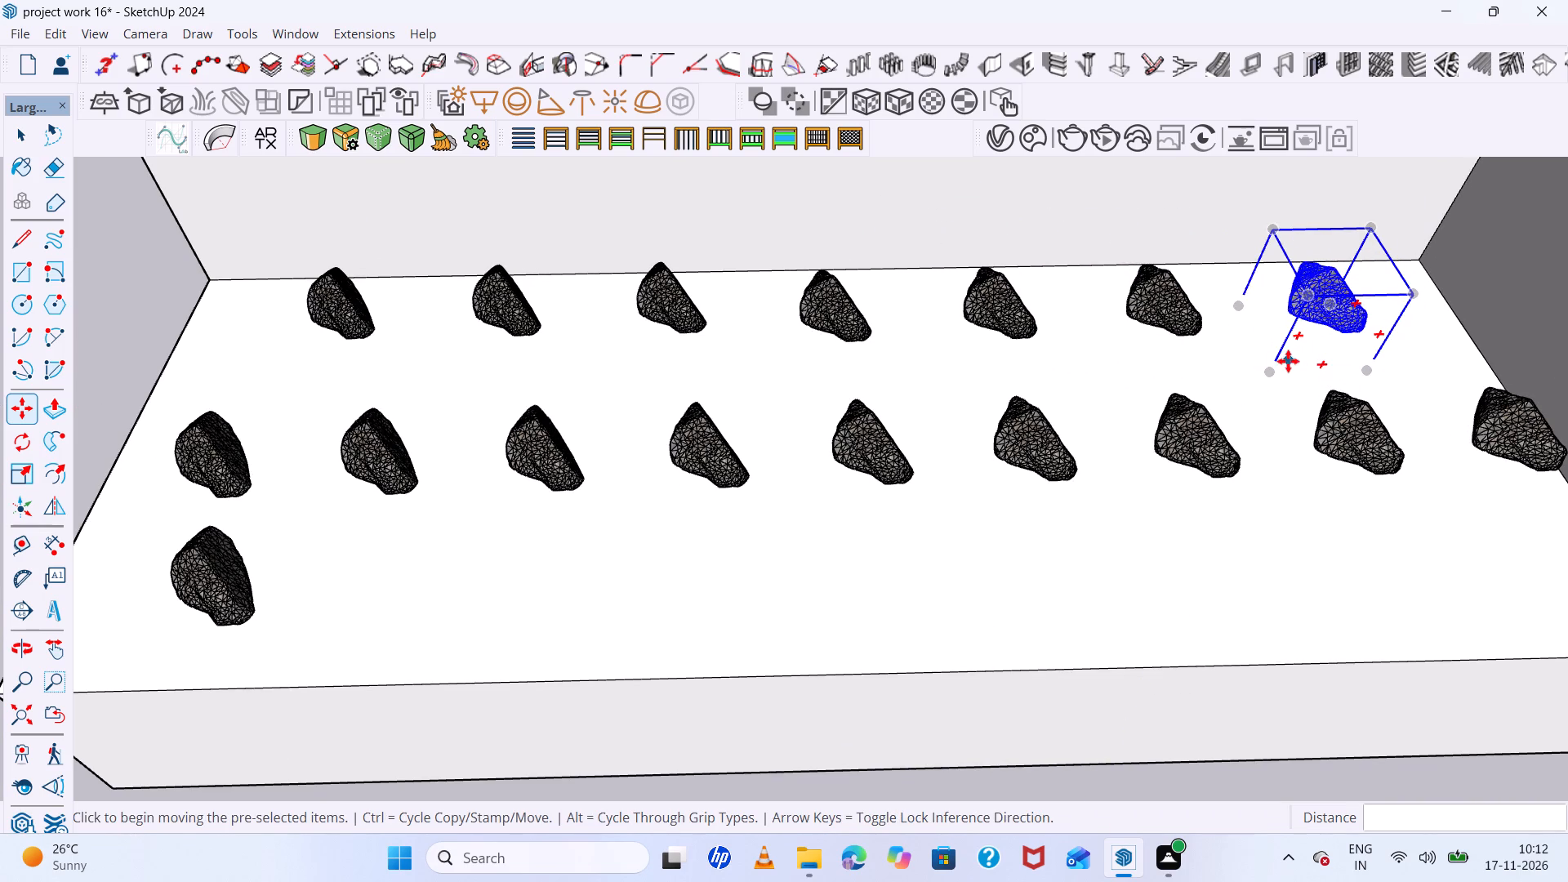
click(1278, 359)
click(1419, 604)
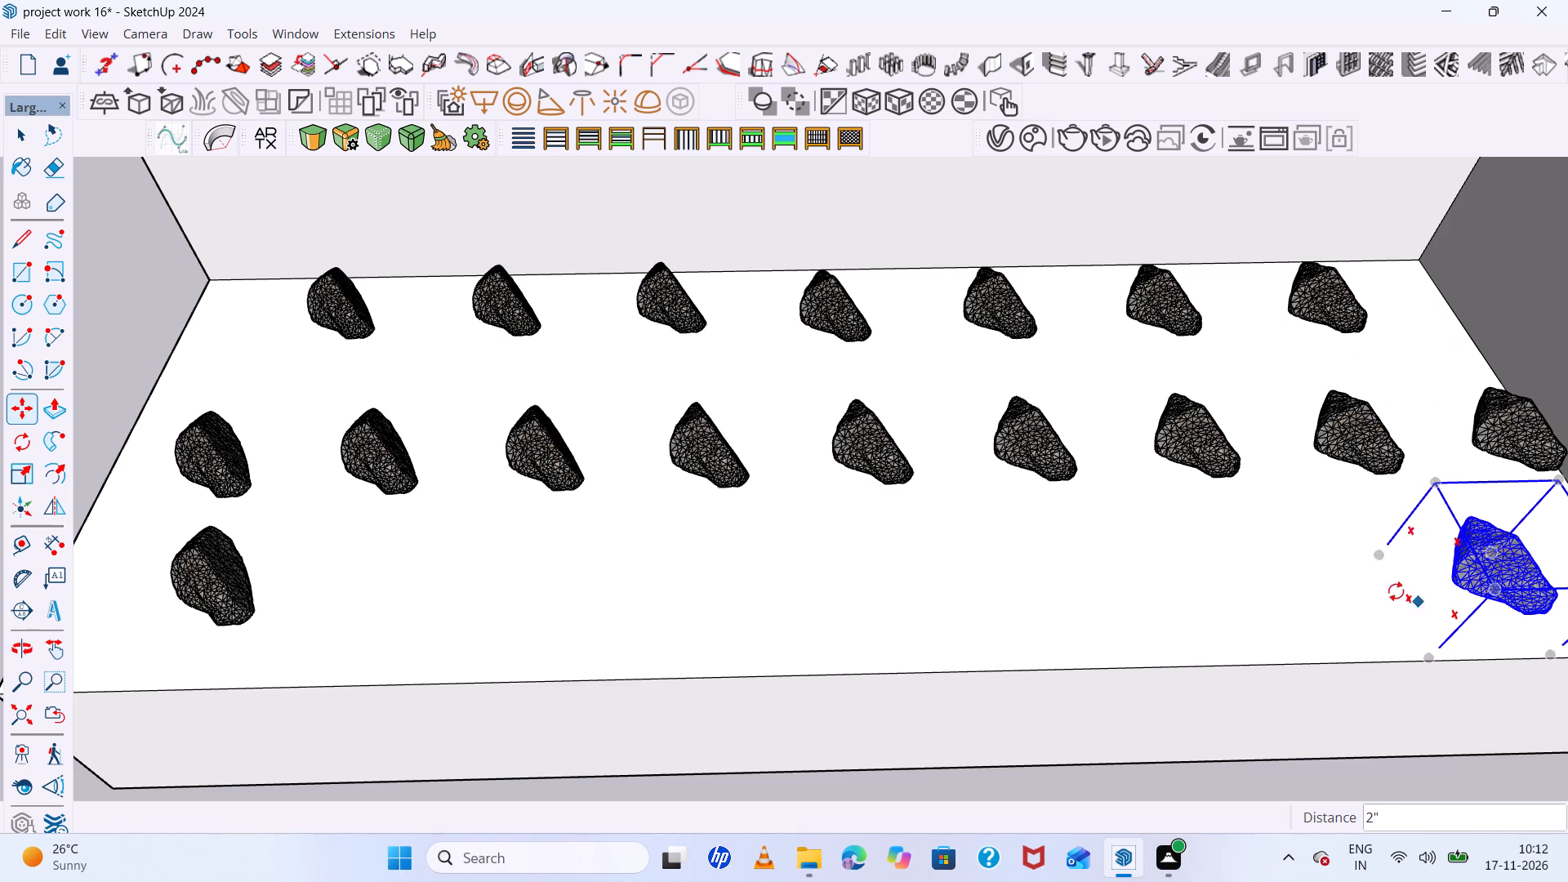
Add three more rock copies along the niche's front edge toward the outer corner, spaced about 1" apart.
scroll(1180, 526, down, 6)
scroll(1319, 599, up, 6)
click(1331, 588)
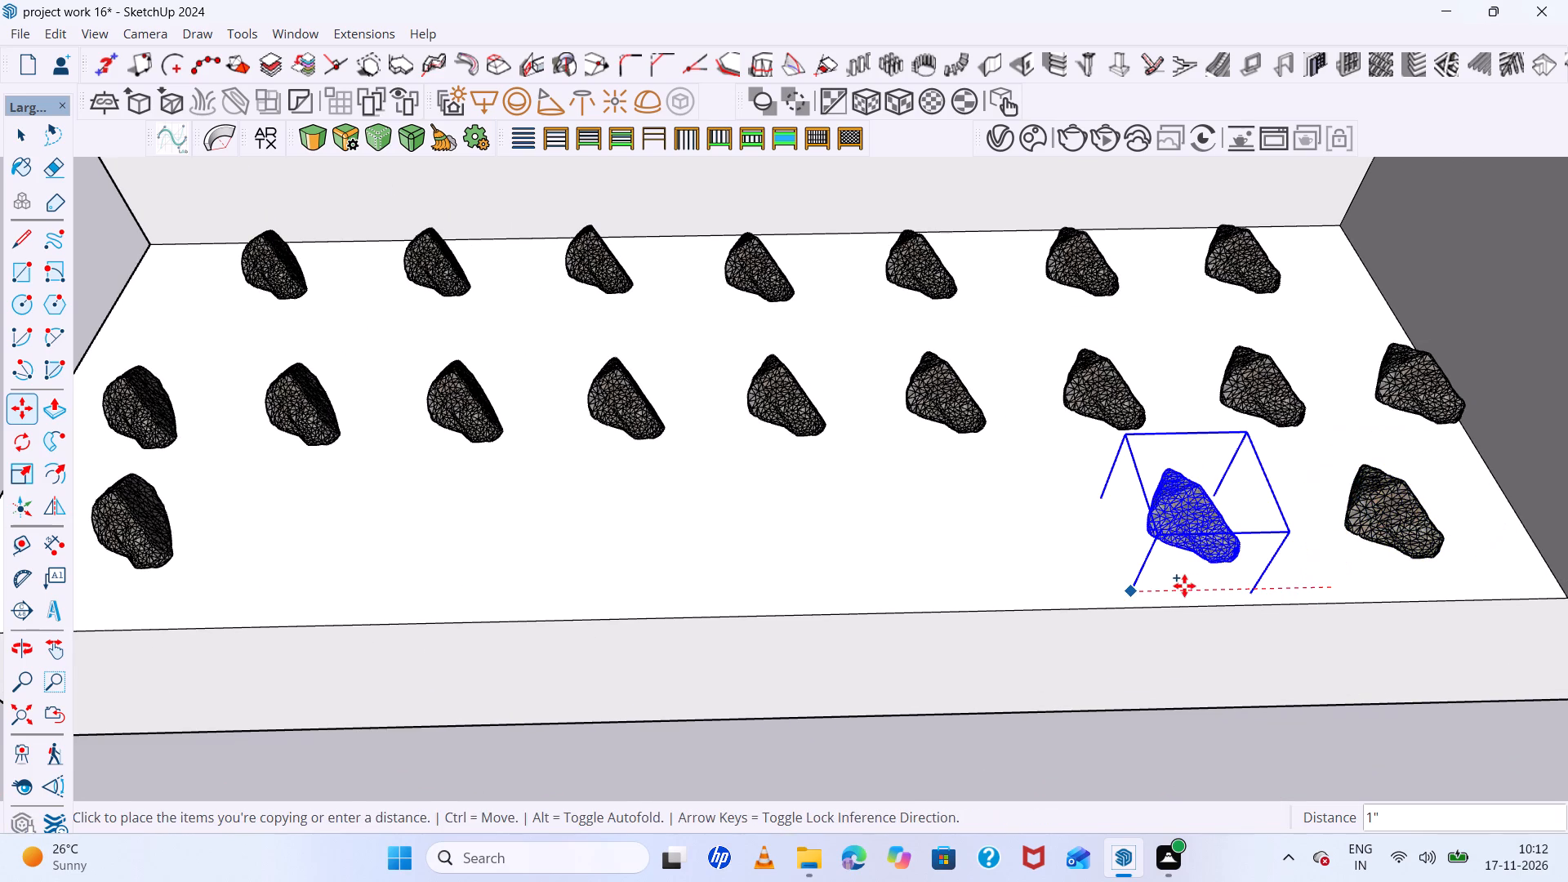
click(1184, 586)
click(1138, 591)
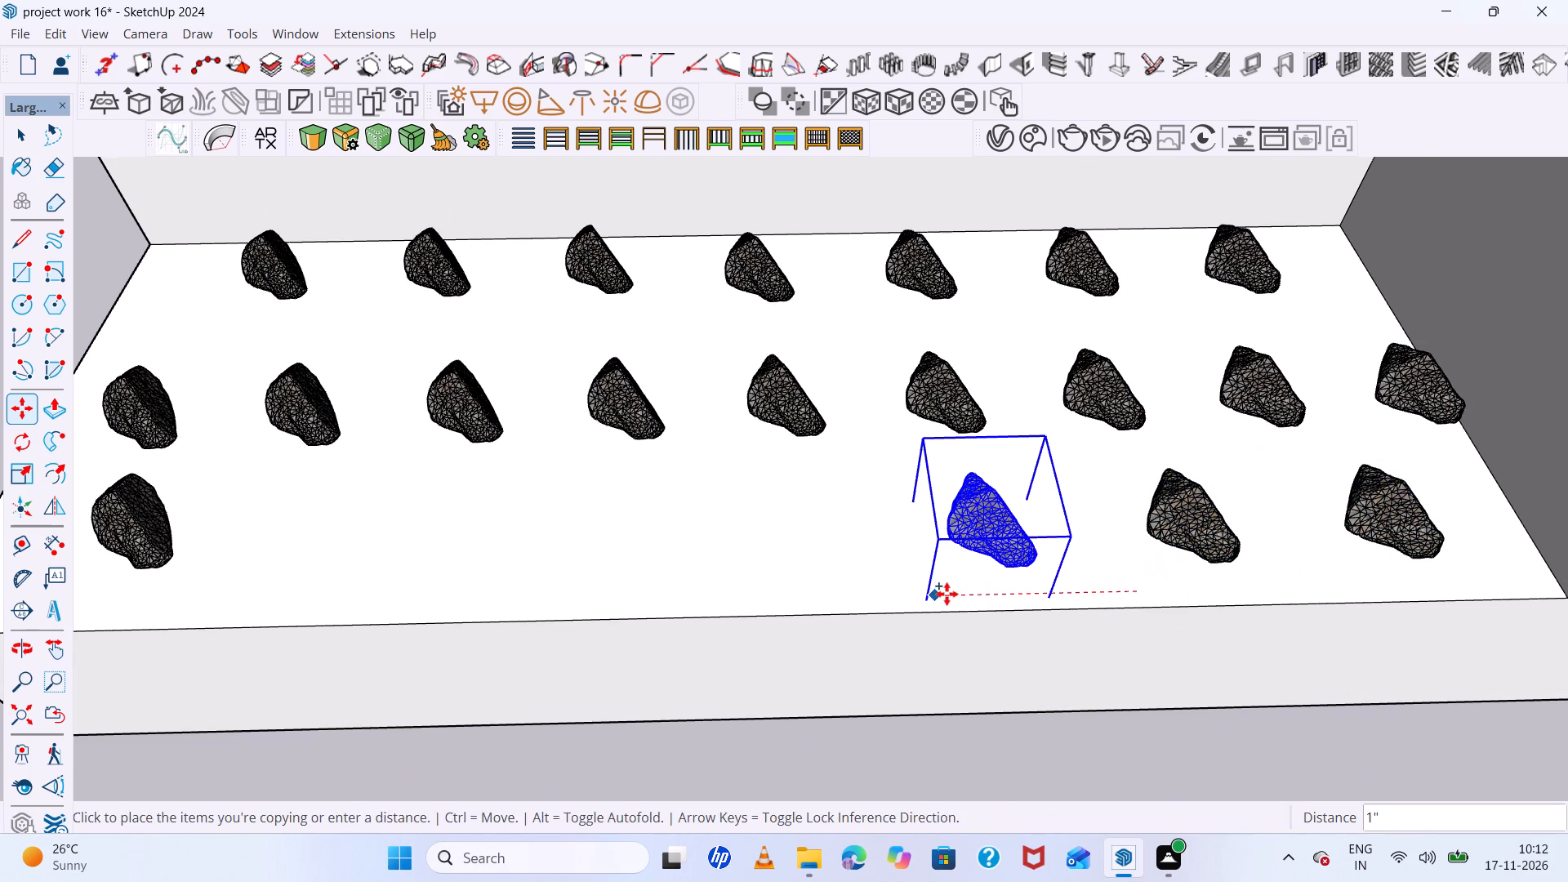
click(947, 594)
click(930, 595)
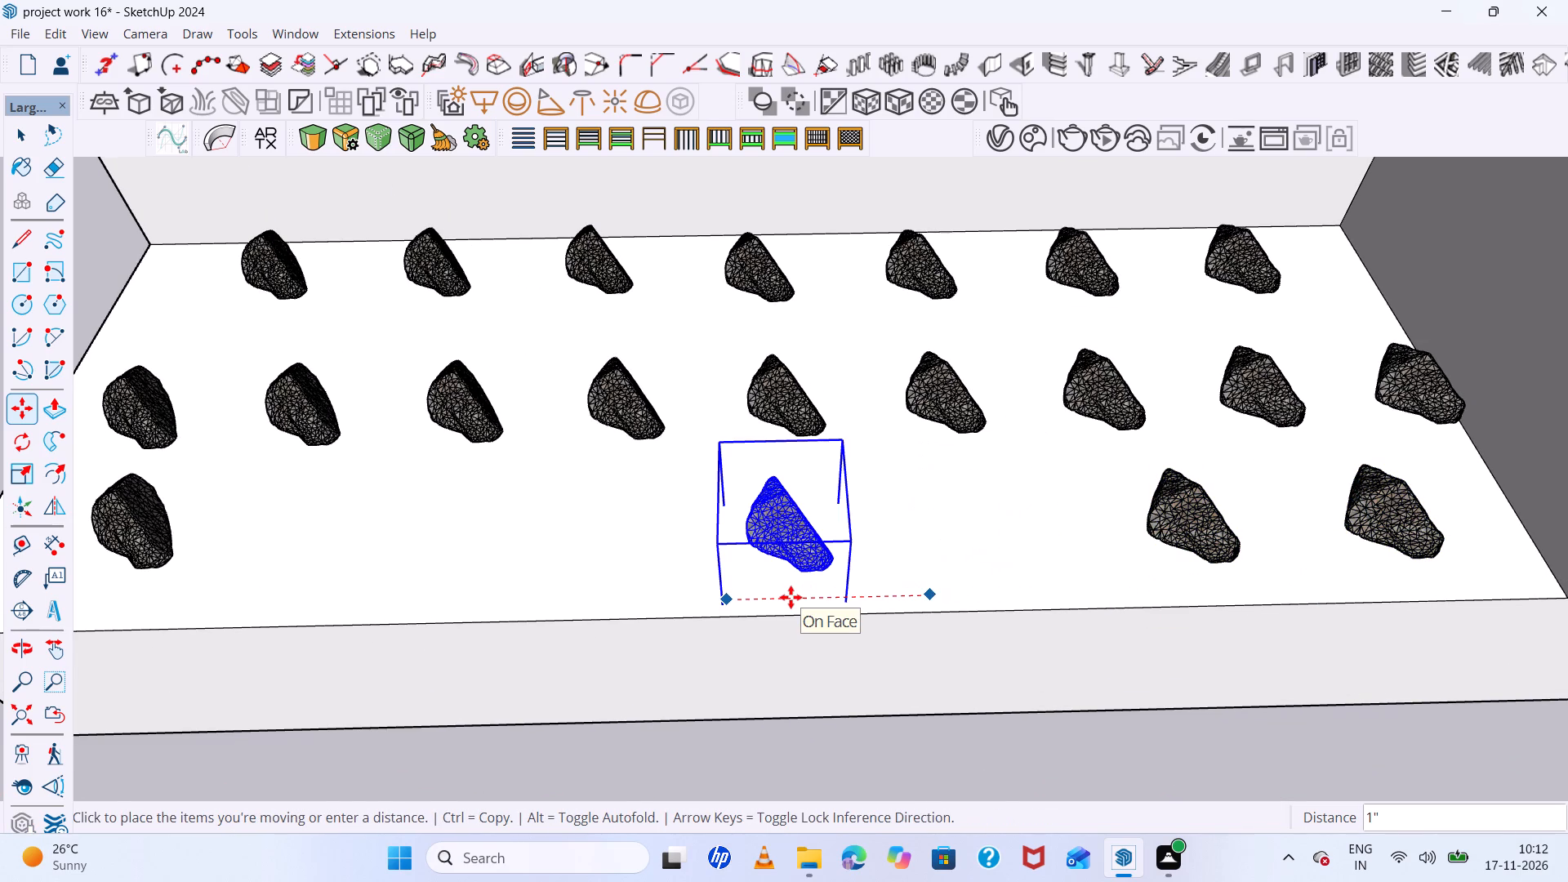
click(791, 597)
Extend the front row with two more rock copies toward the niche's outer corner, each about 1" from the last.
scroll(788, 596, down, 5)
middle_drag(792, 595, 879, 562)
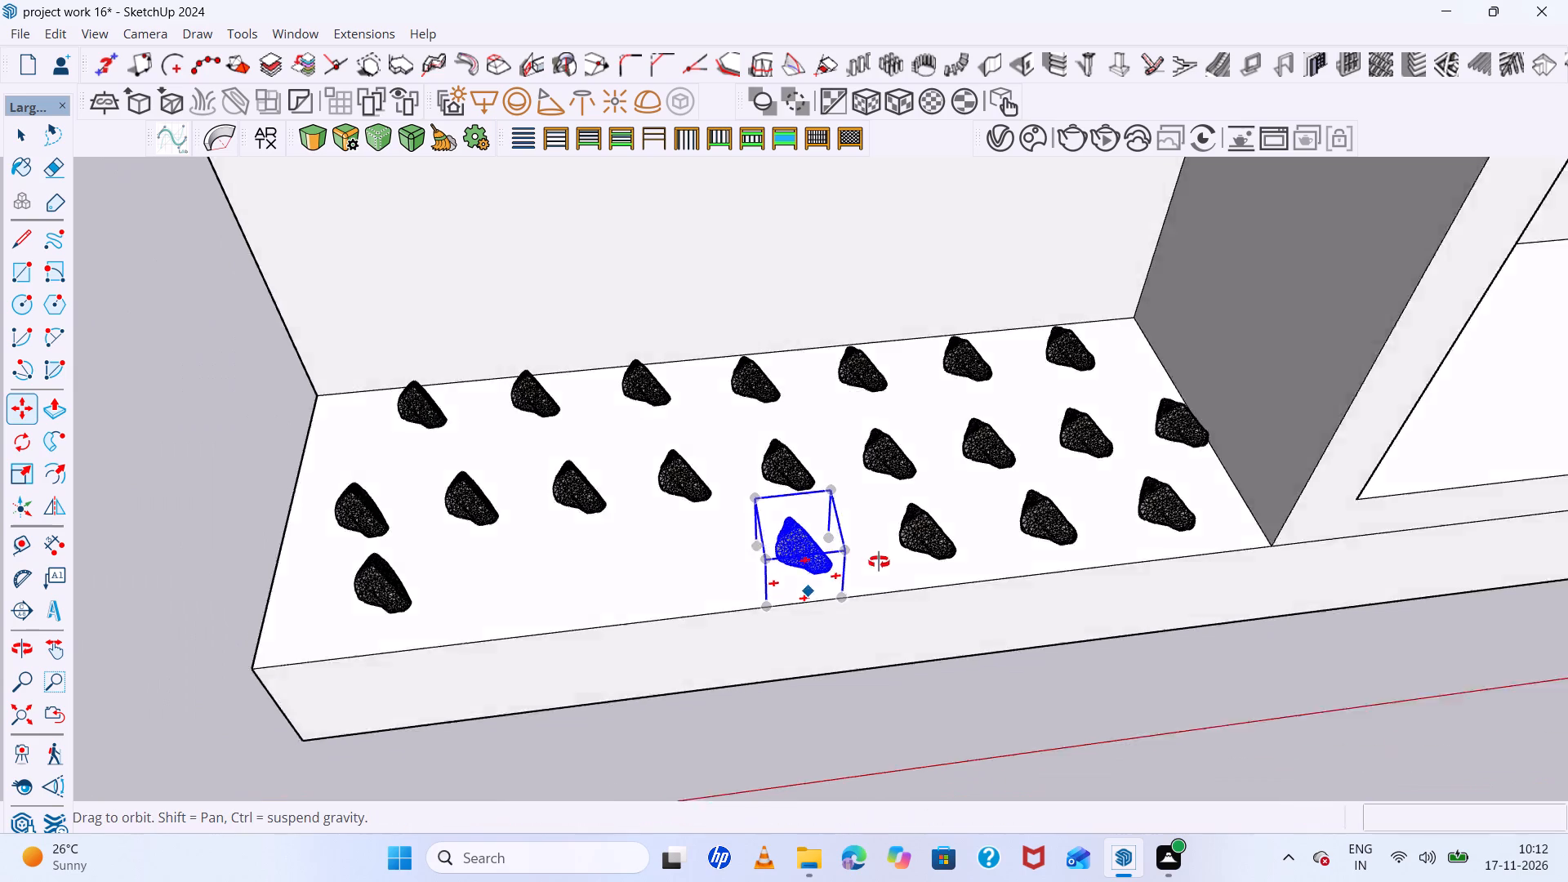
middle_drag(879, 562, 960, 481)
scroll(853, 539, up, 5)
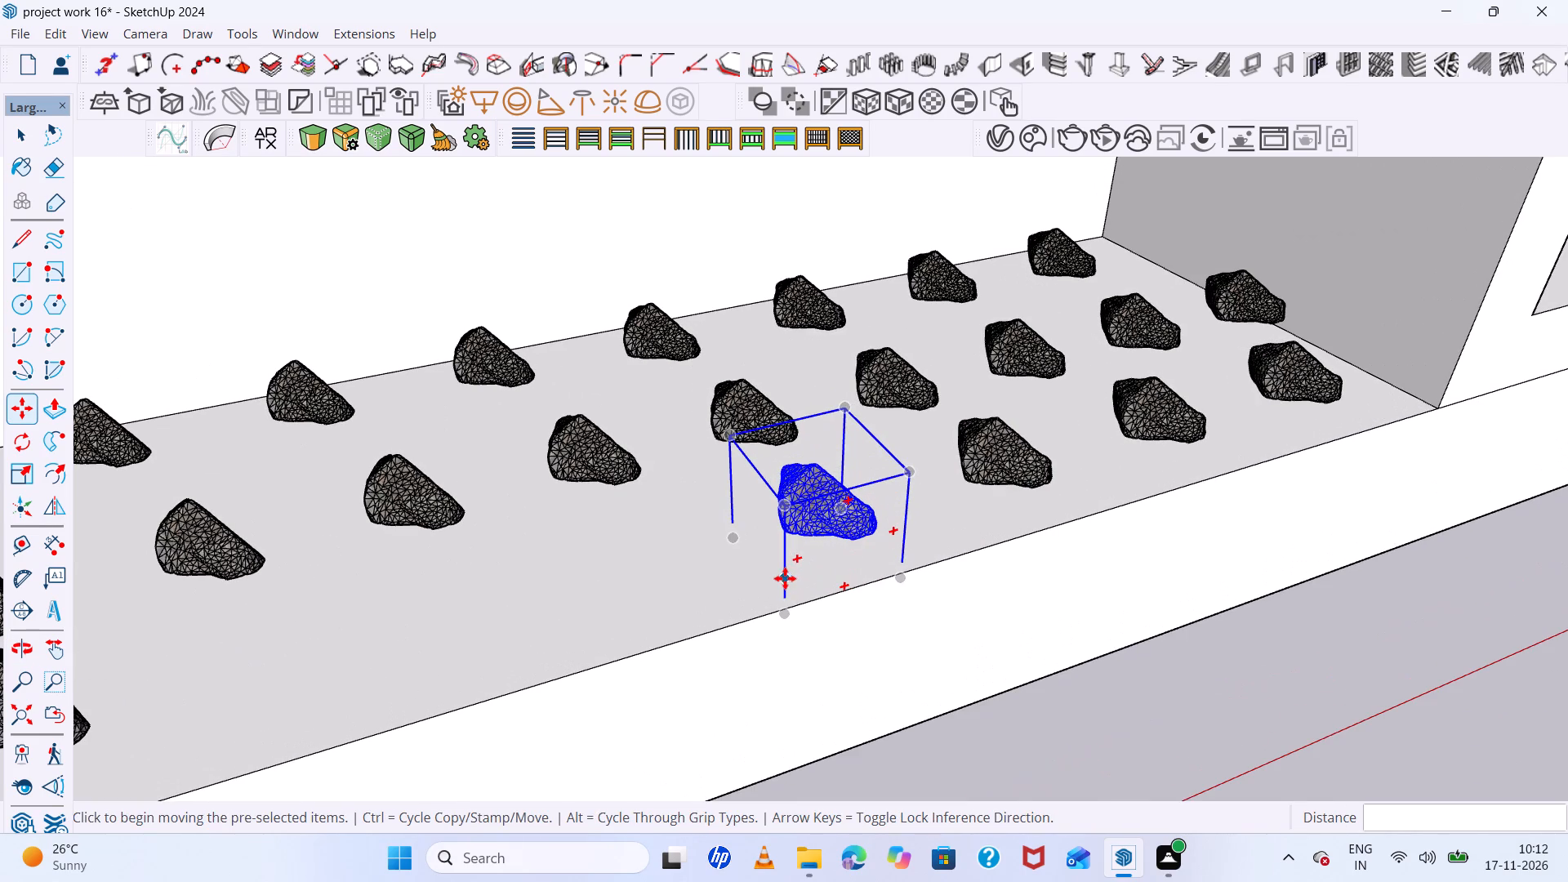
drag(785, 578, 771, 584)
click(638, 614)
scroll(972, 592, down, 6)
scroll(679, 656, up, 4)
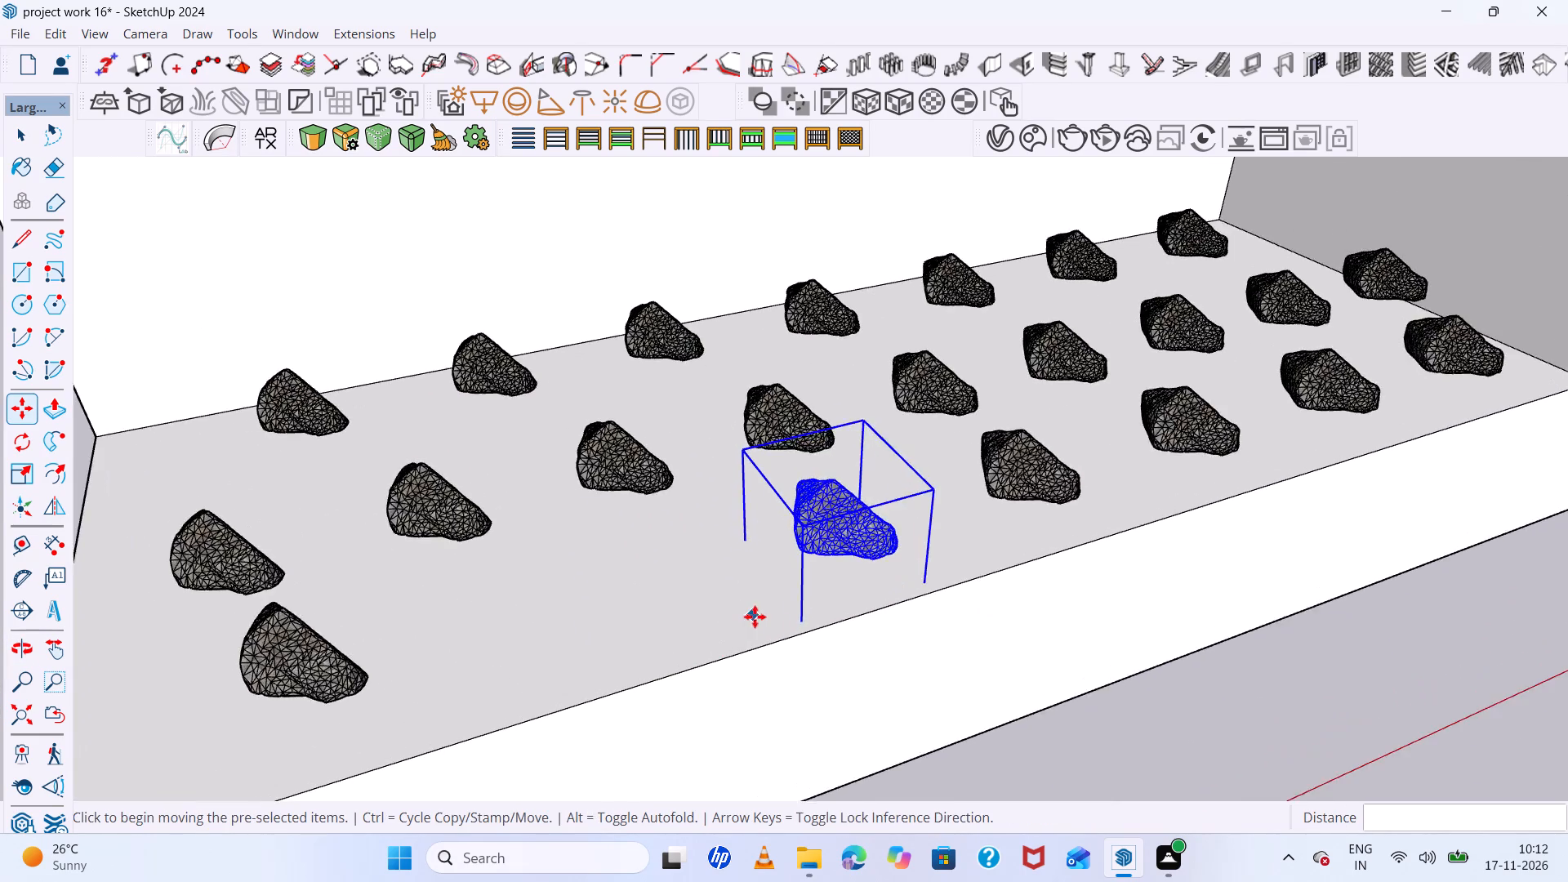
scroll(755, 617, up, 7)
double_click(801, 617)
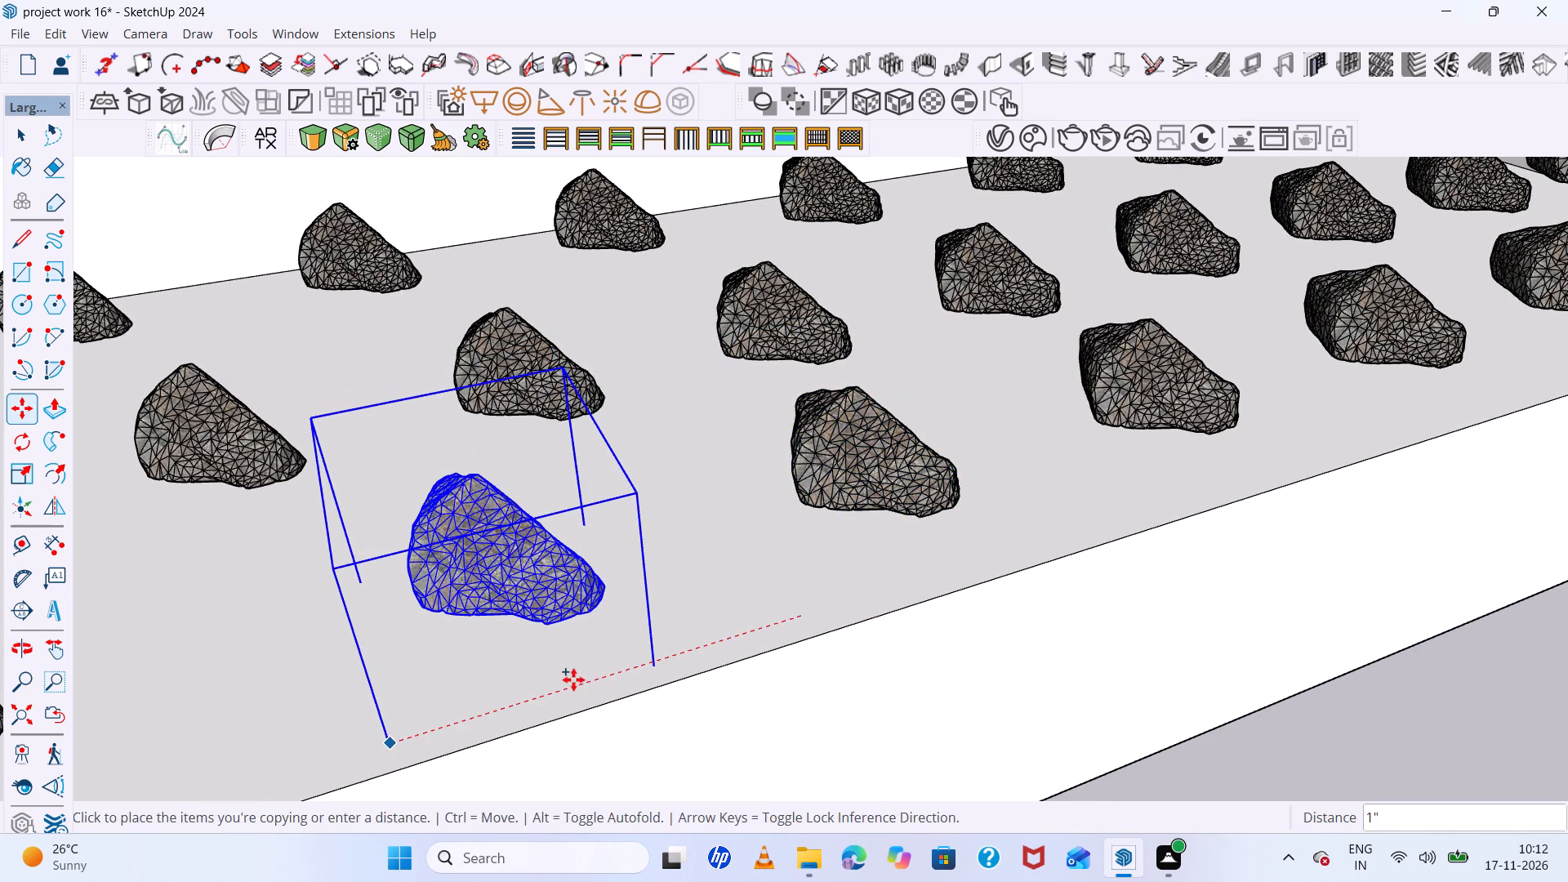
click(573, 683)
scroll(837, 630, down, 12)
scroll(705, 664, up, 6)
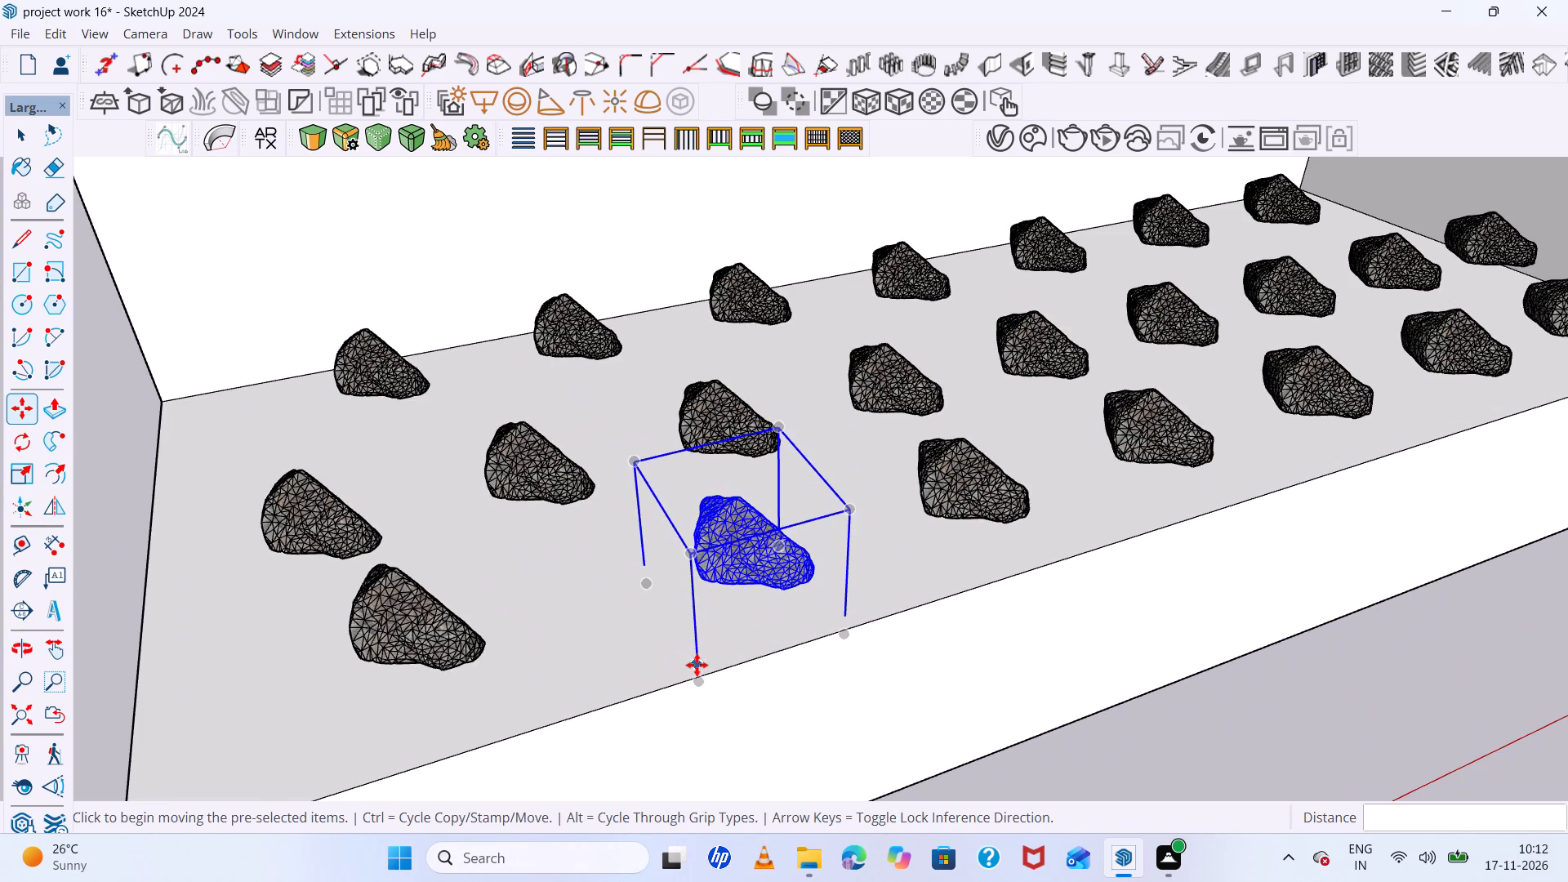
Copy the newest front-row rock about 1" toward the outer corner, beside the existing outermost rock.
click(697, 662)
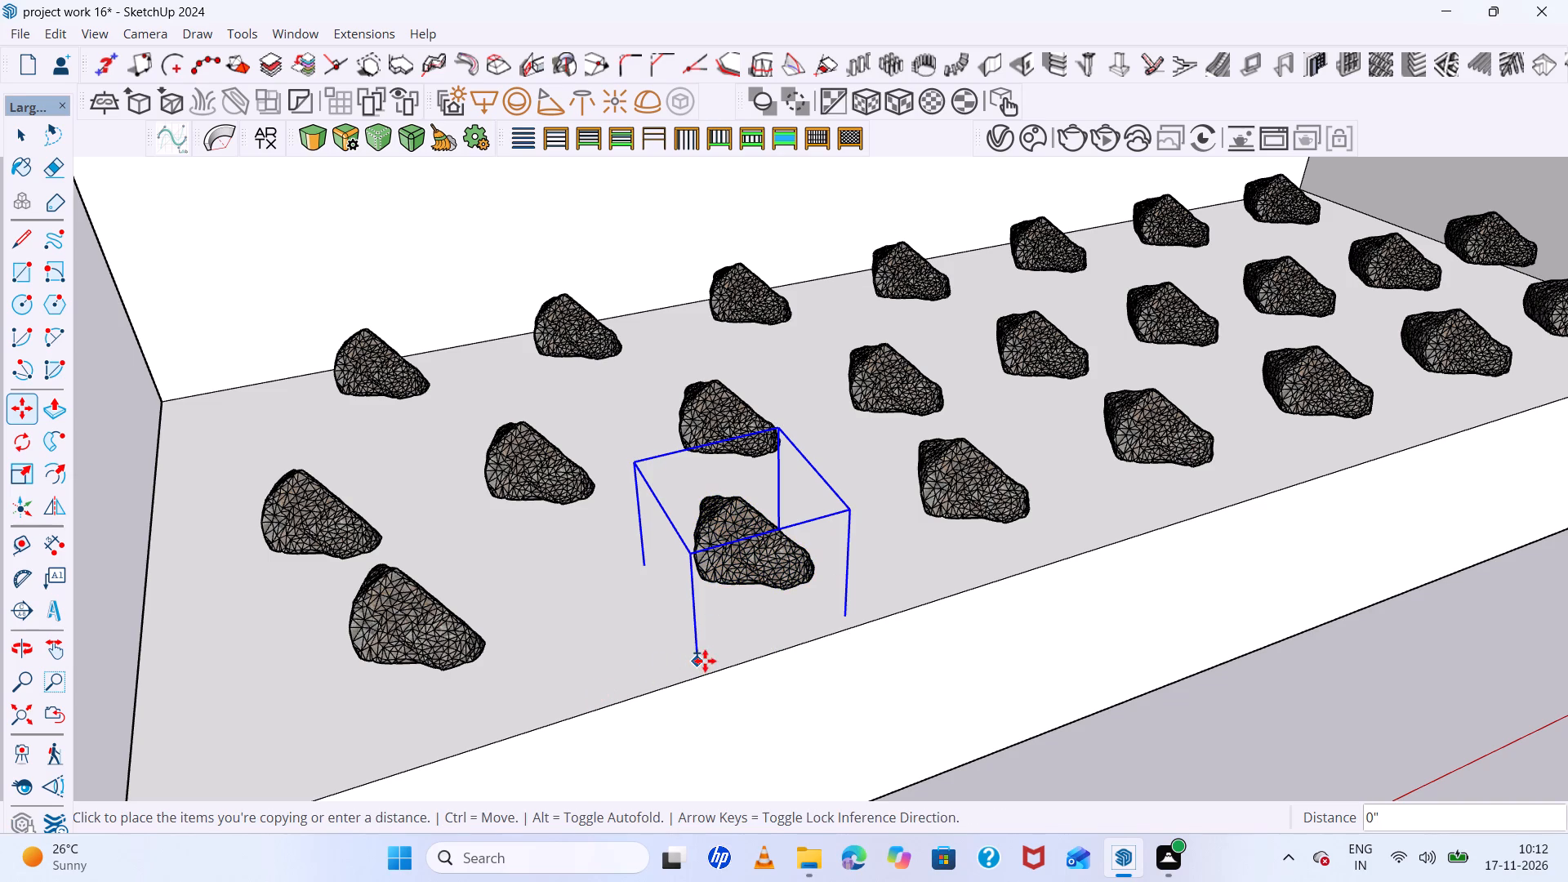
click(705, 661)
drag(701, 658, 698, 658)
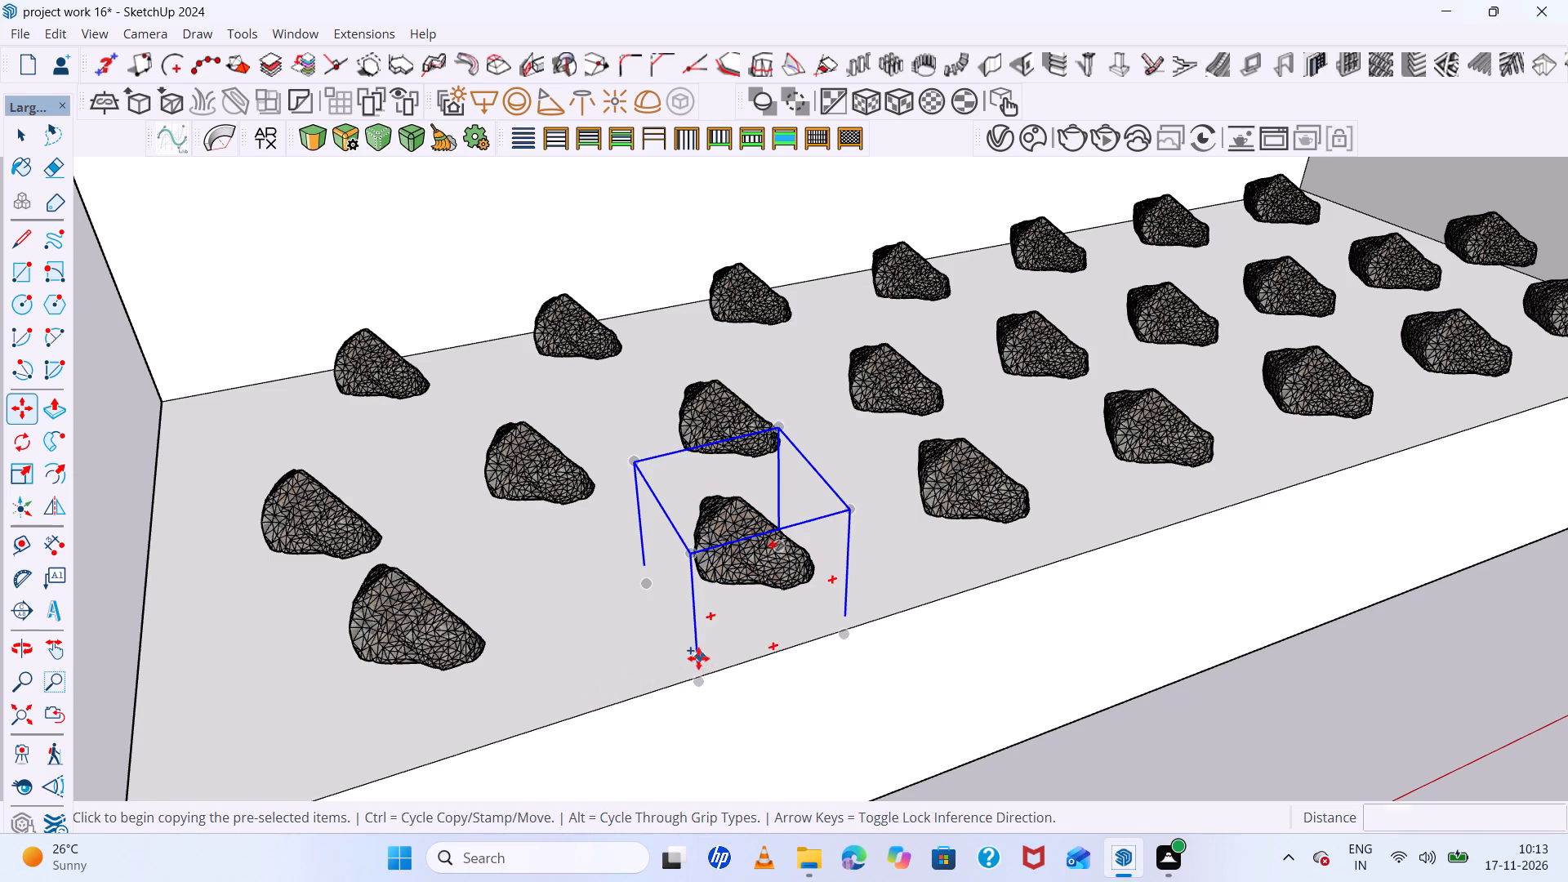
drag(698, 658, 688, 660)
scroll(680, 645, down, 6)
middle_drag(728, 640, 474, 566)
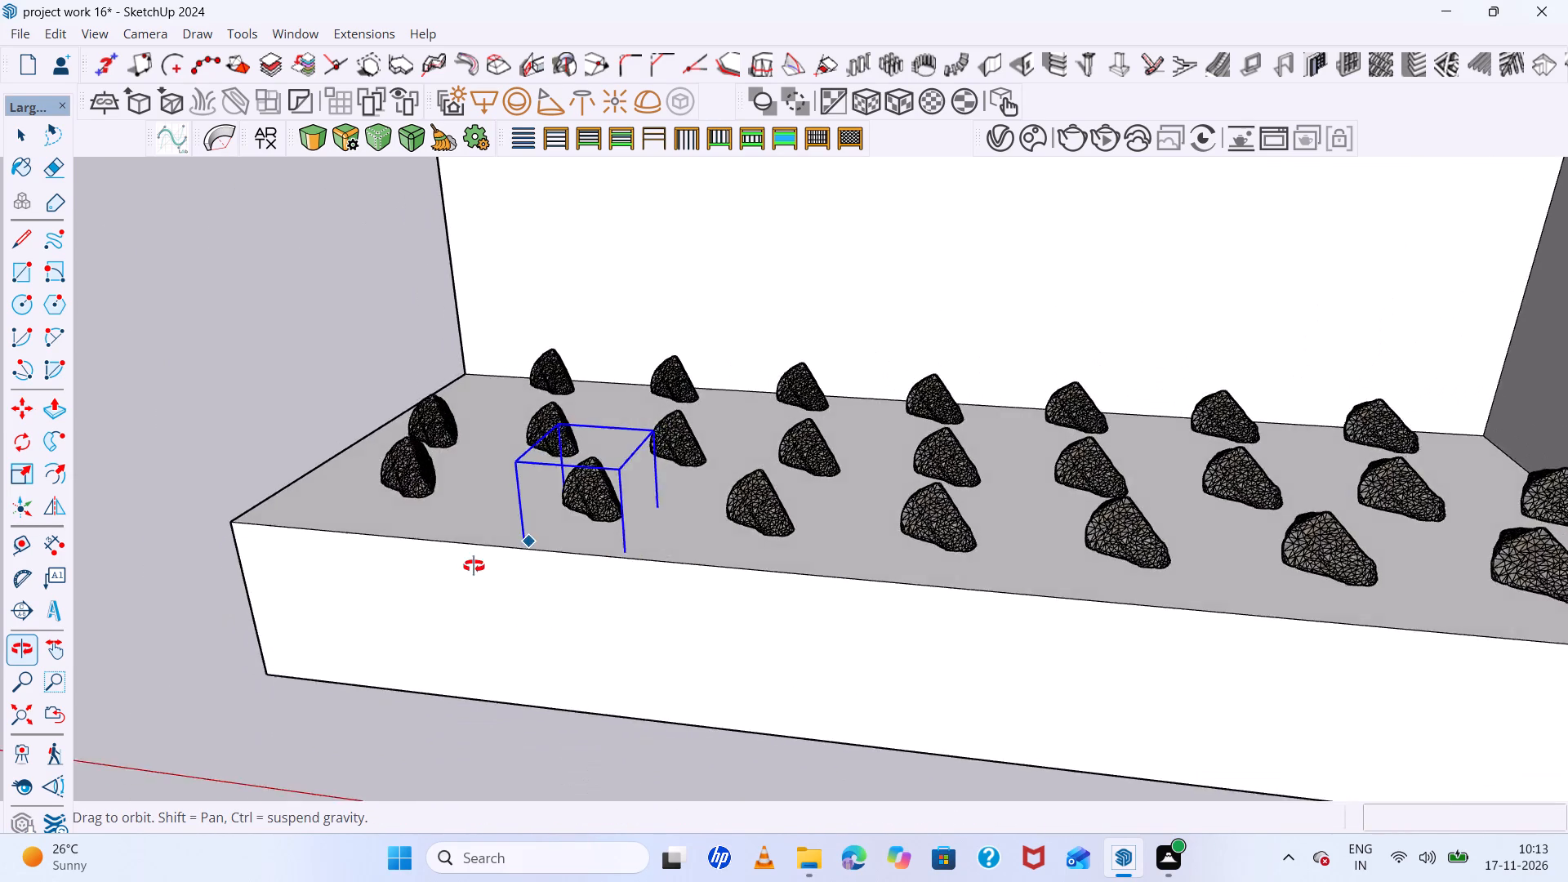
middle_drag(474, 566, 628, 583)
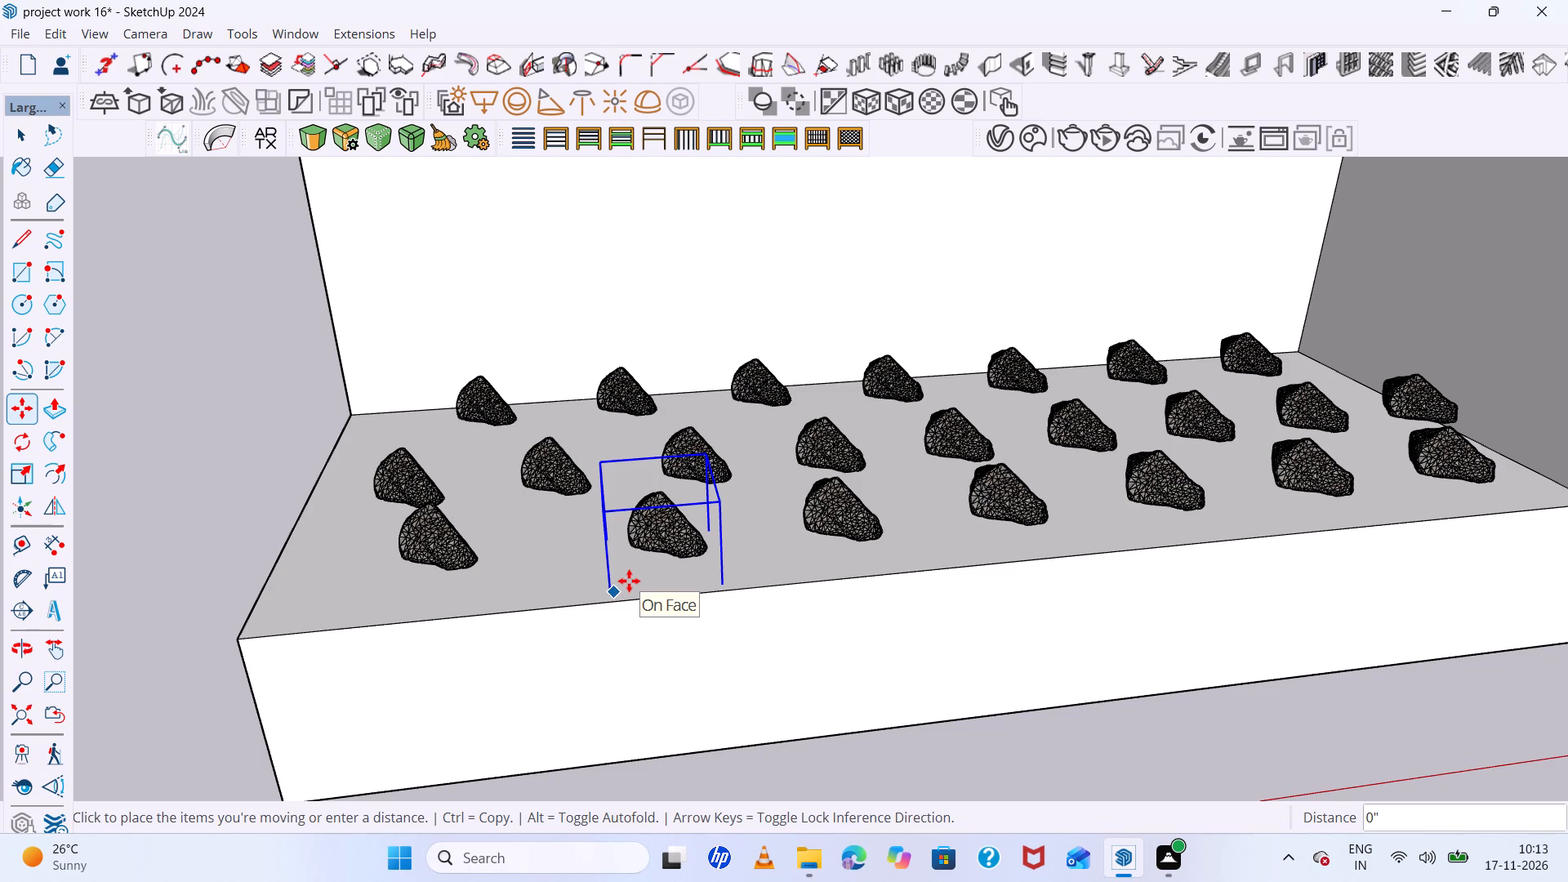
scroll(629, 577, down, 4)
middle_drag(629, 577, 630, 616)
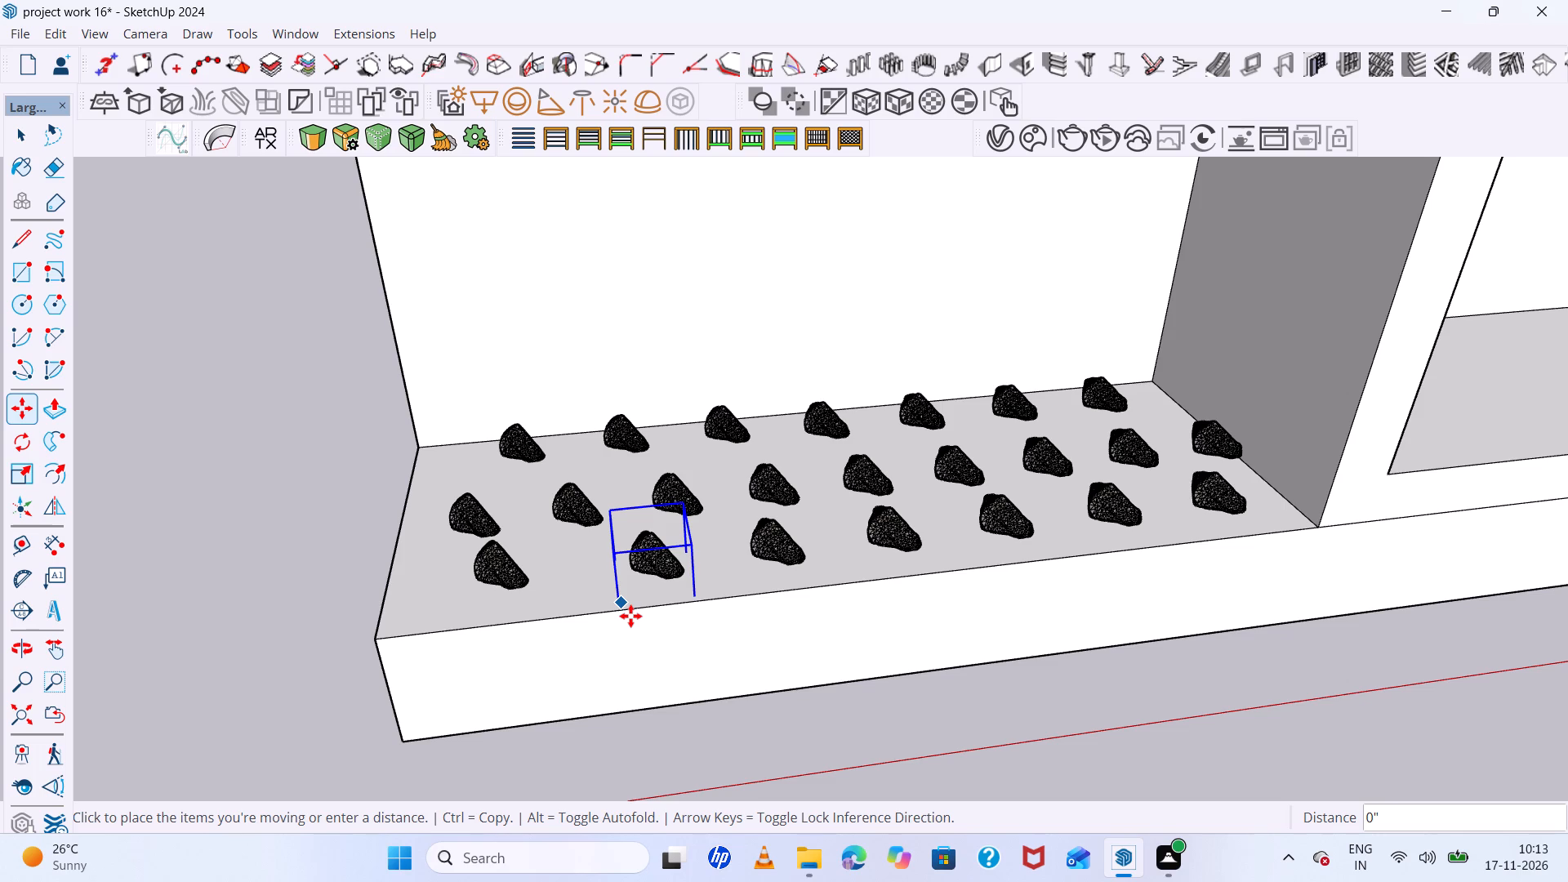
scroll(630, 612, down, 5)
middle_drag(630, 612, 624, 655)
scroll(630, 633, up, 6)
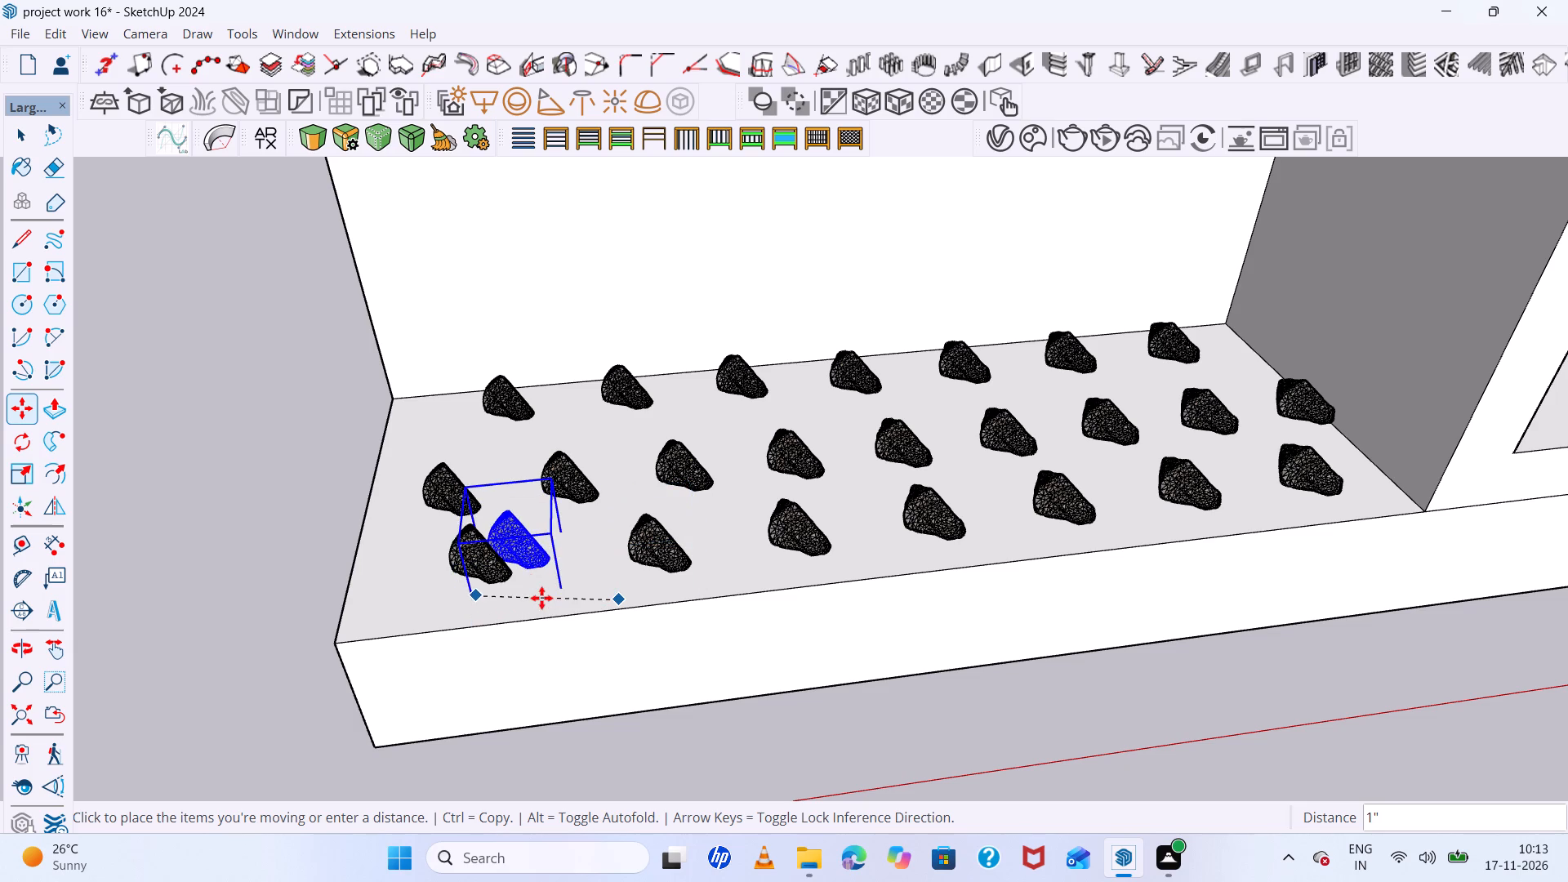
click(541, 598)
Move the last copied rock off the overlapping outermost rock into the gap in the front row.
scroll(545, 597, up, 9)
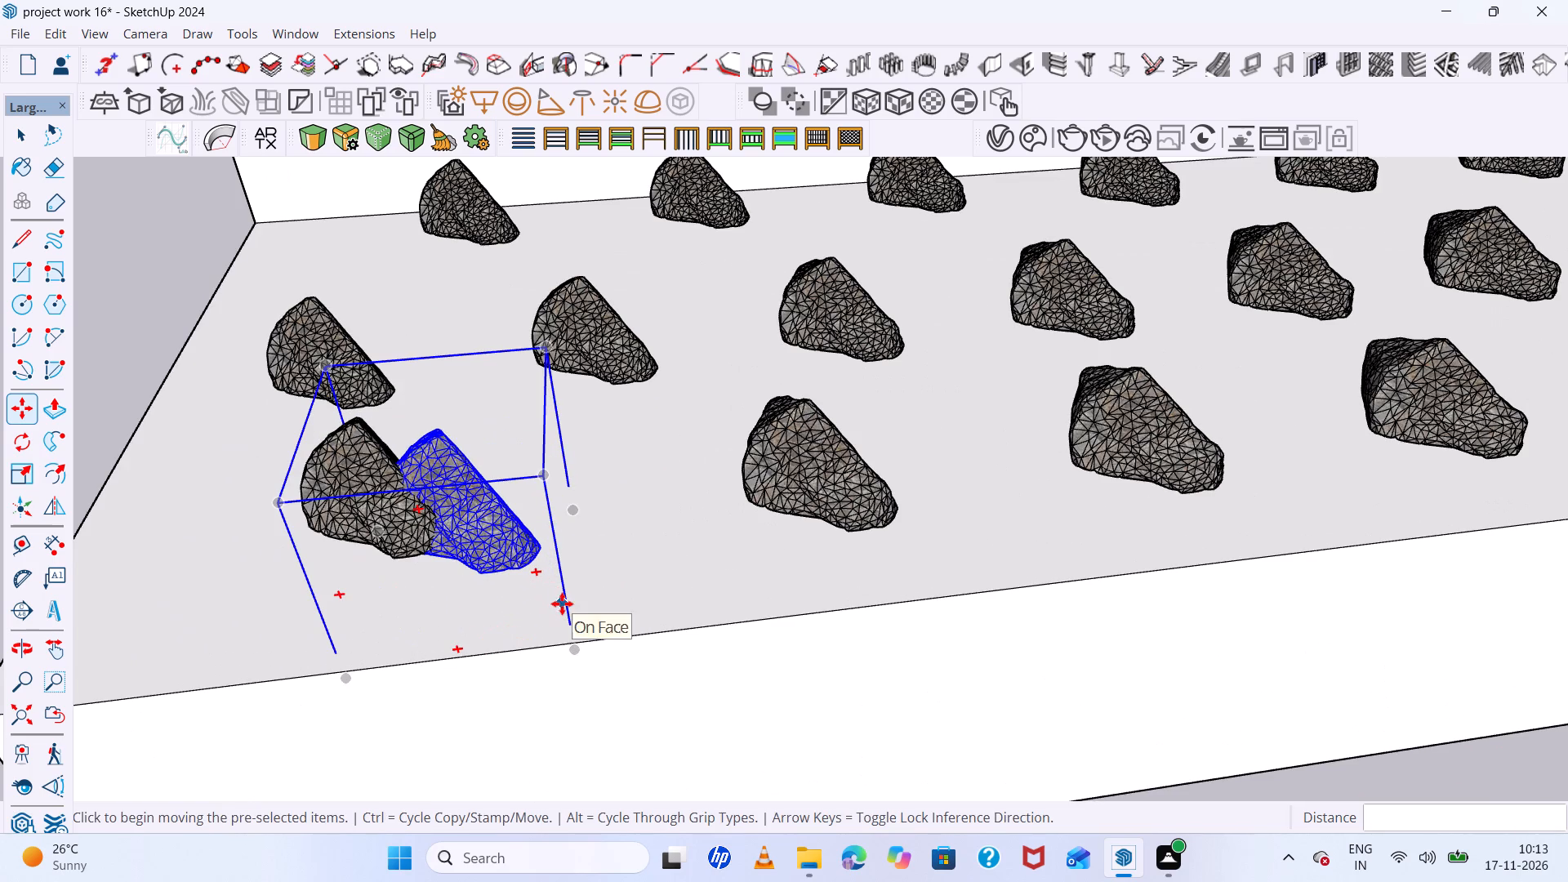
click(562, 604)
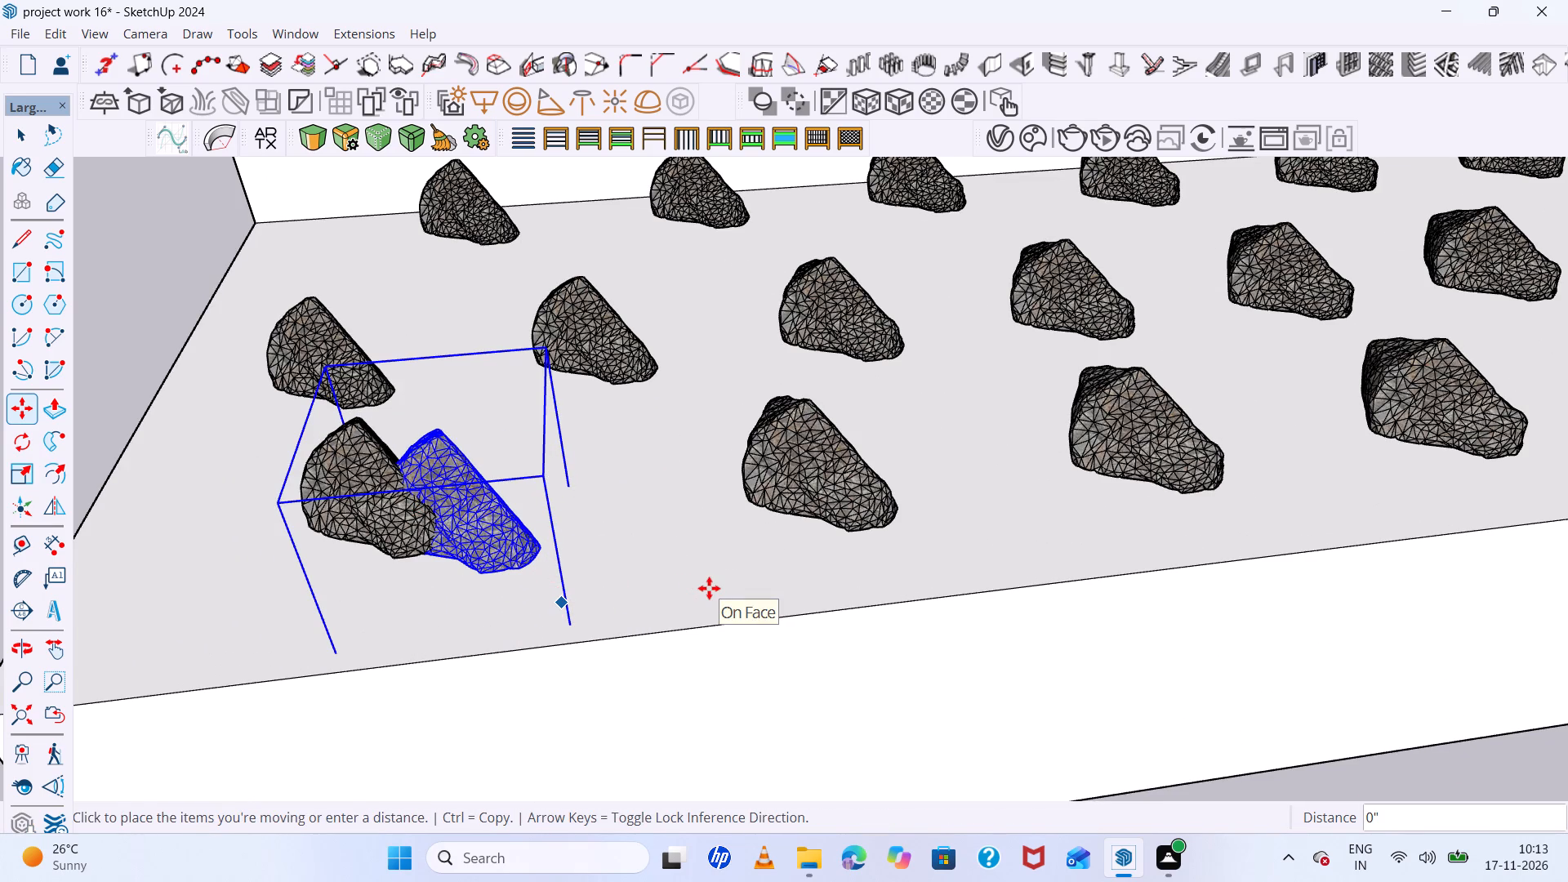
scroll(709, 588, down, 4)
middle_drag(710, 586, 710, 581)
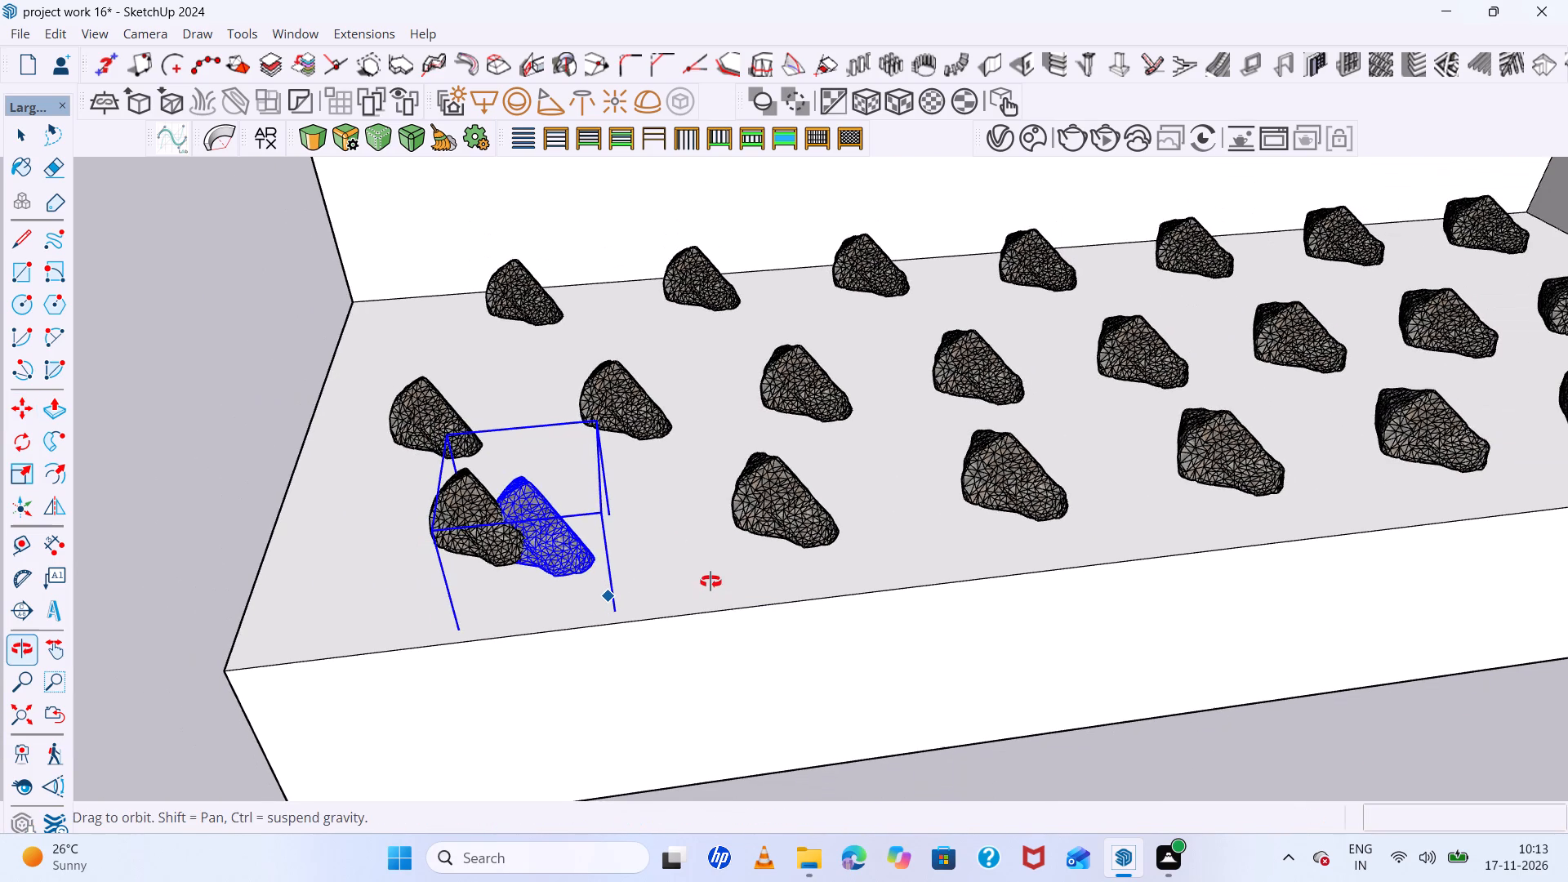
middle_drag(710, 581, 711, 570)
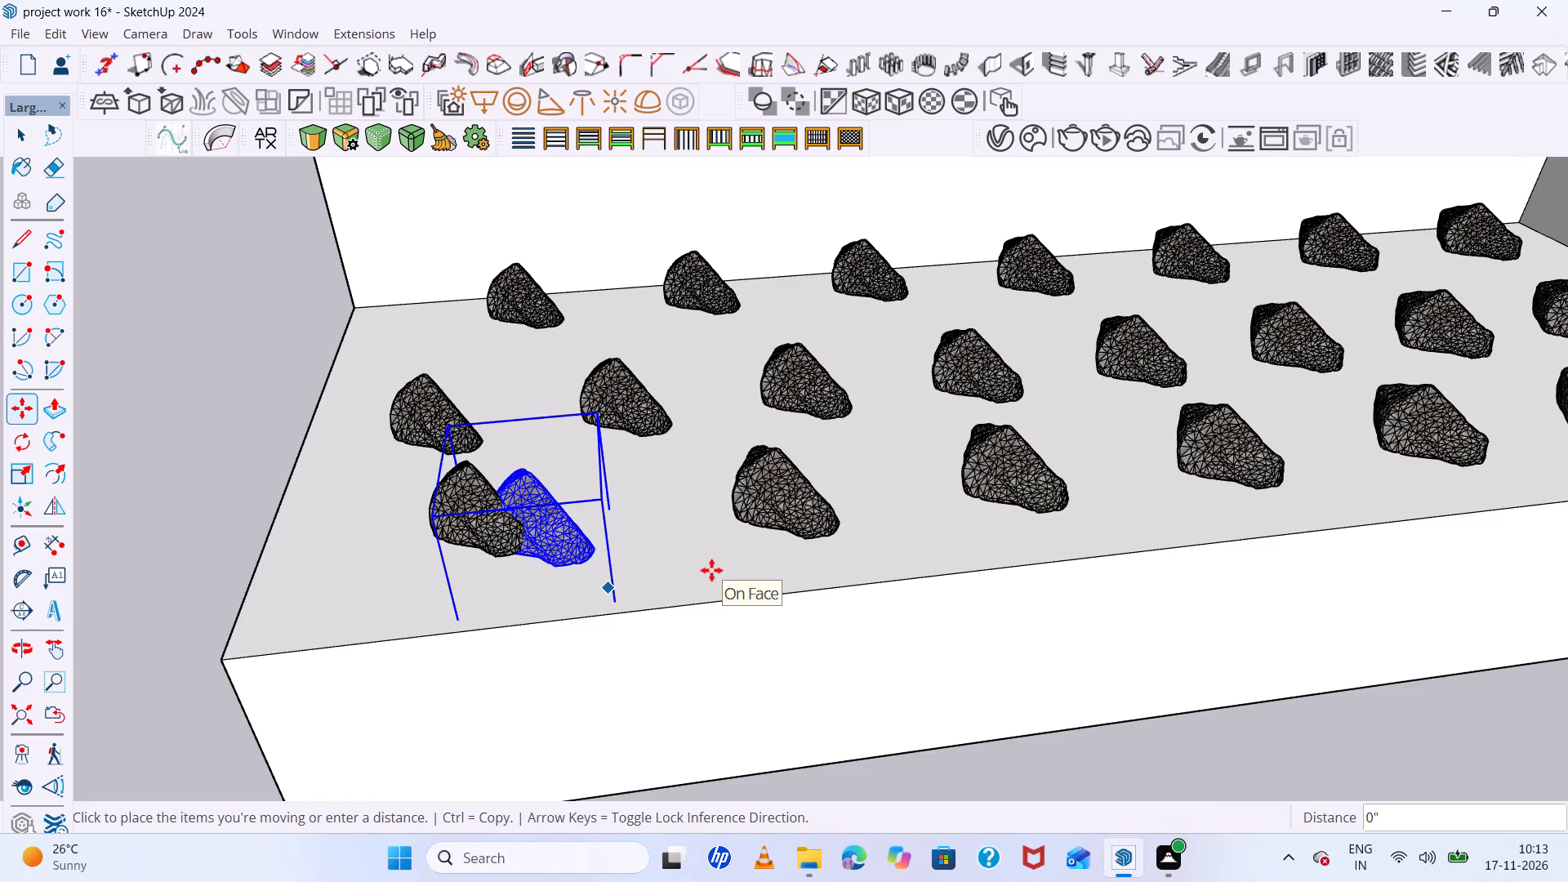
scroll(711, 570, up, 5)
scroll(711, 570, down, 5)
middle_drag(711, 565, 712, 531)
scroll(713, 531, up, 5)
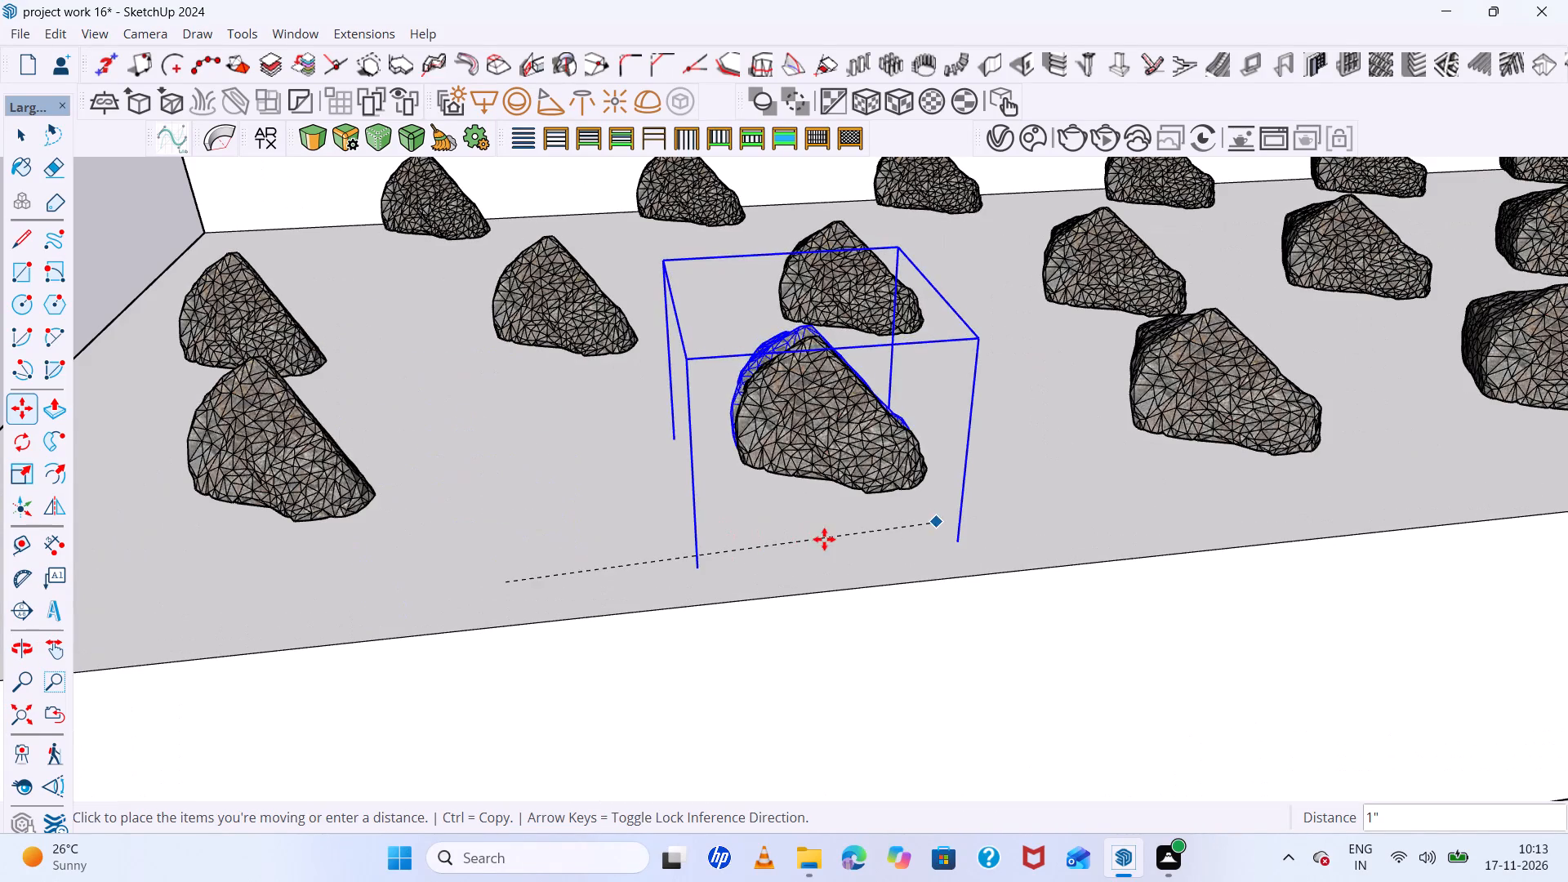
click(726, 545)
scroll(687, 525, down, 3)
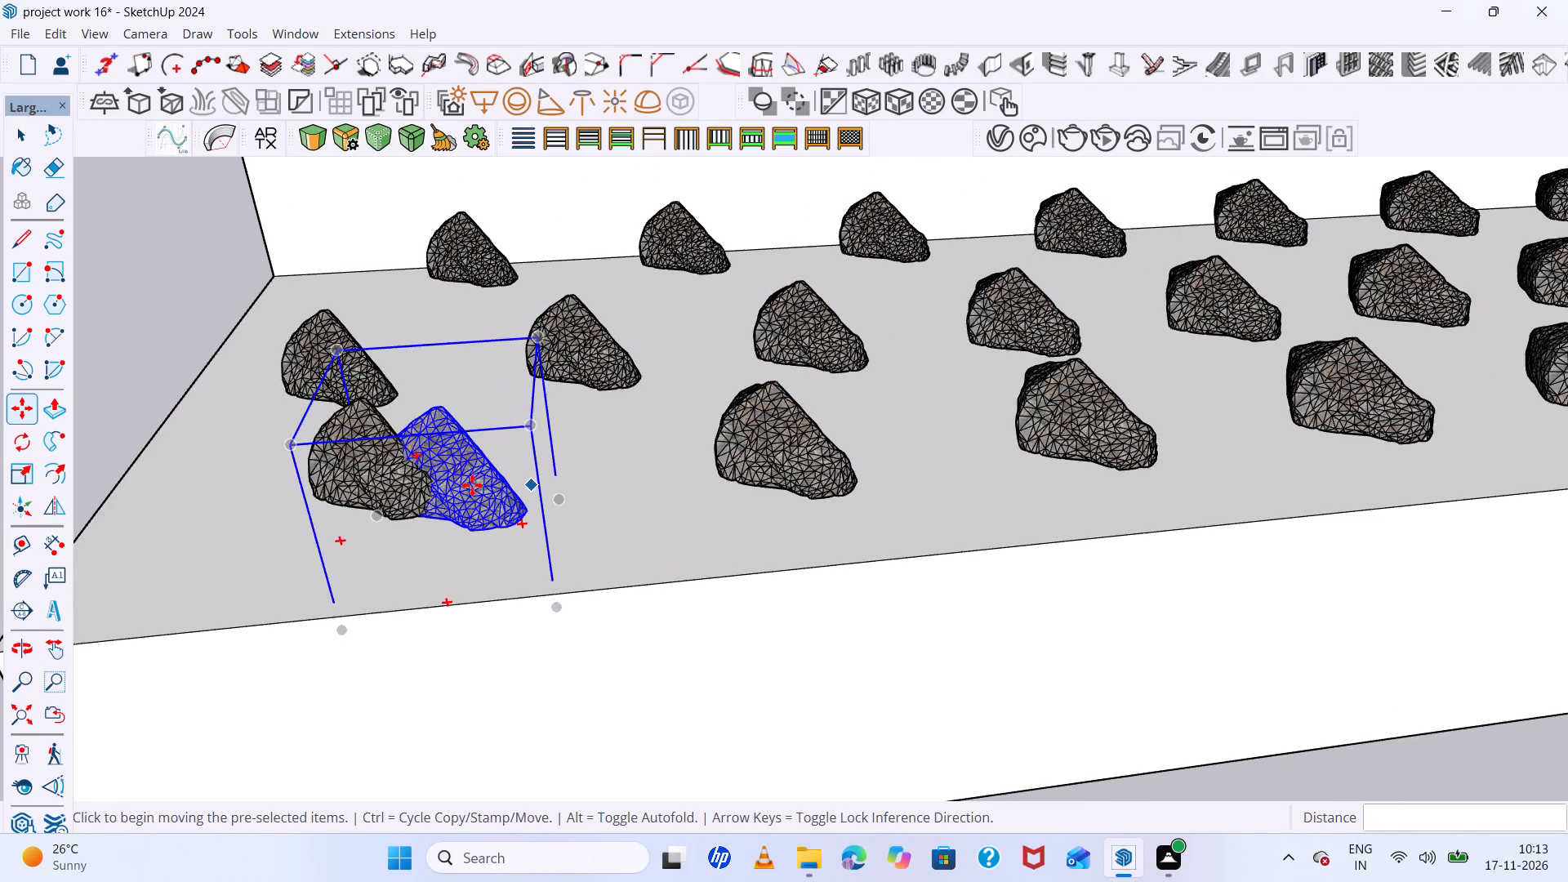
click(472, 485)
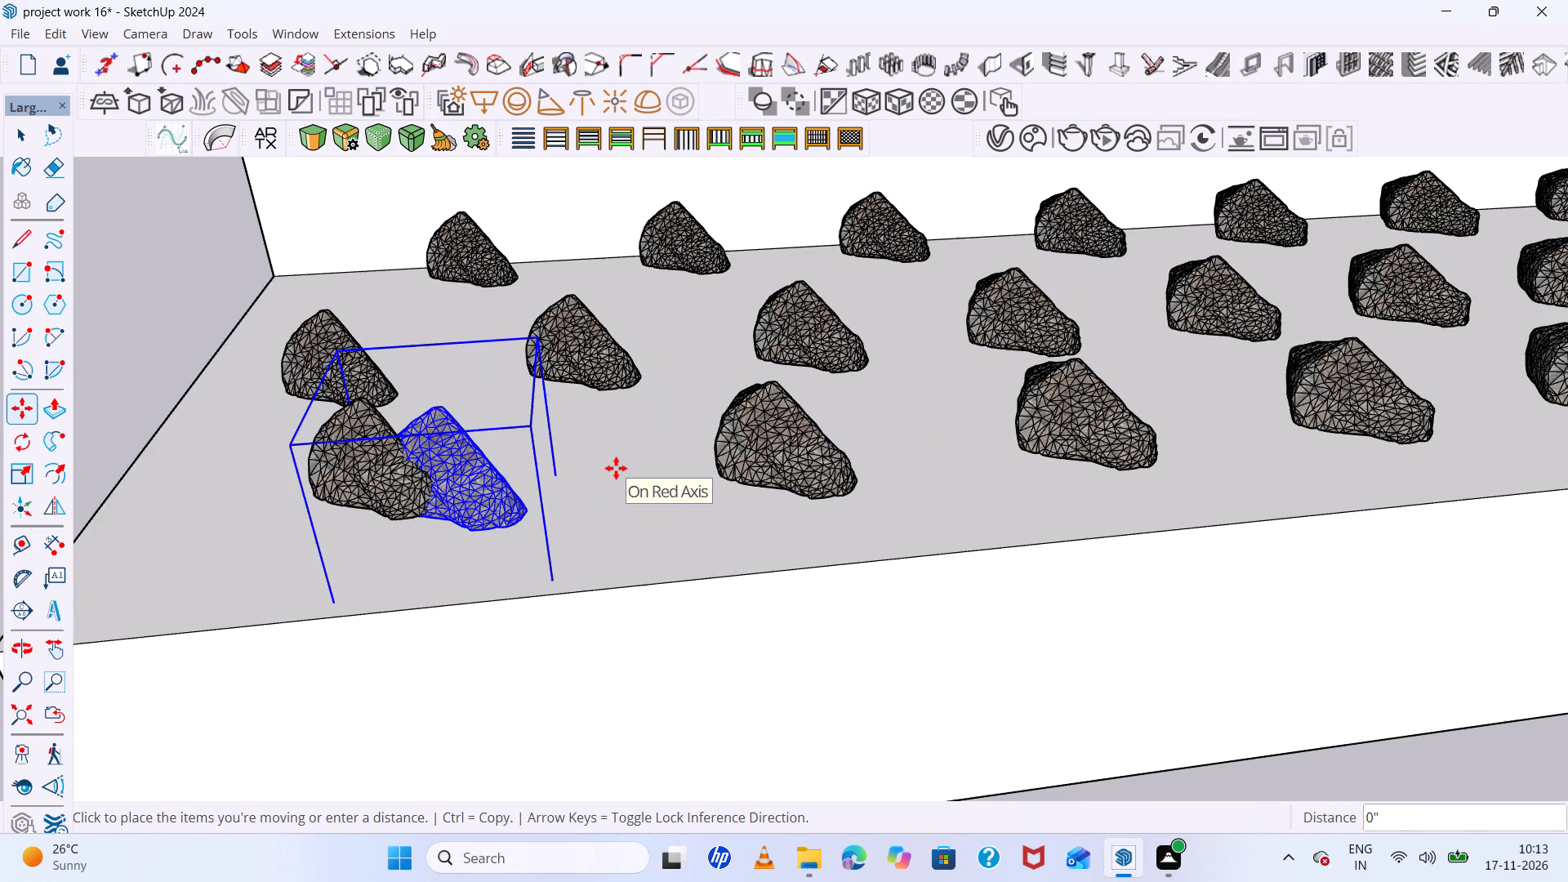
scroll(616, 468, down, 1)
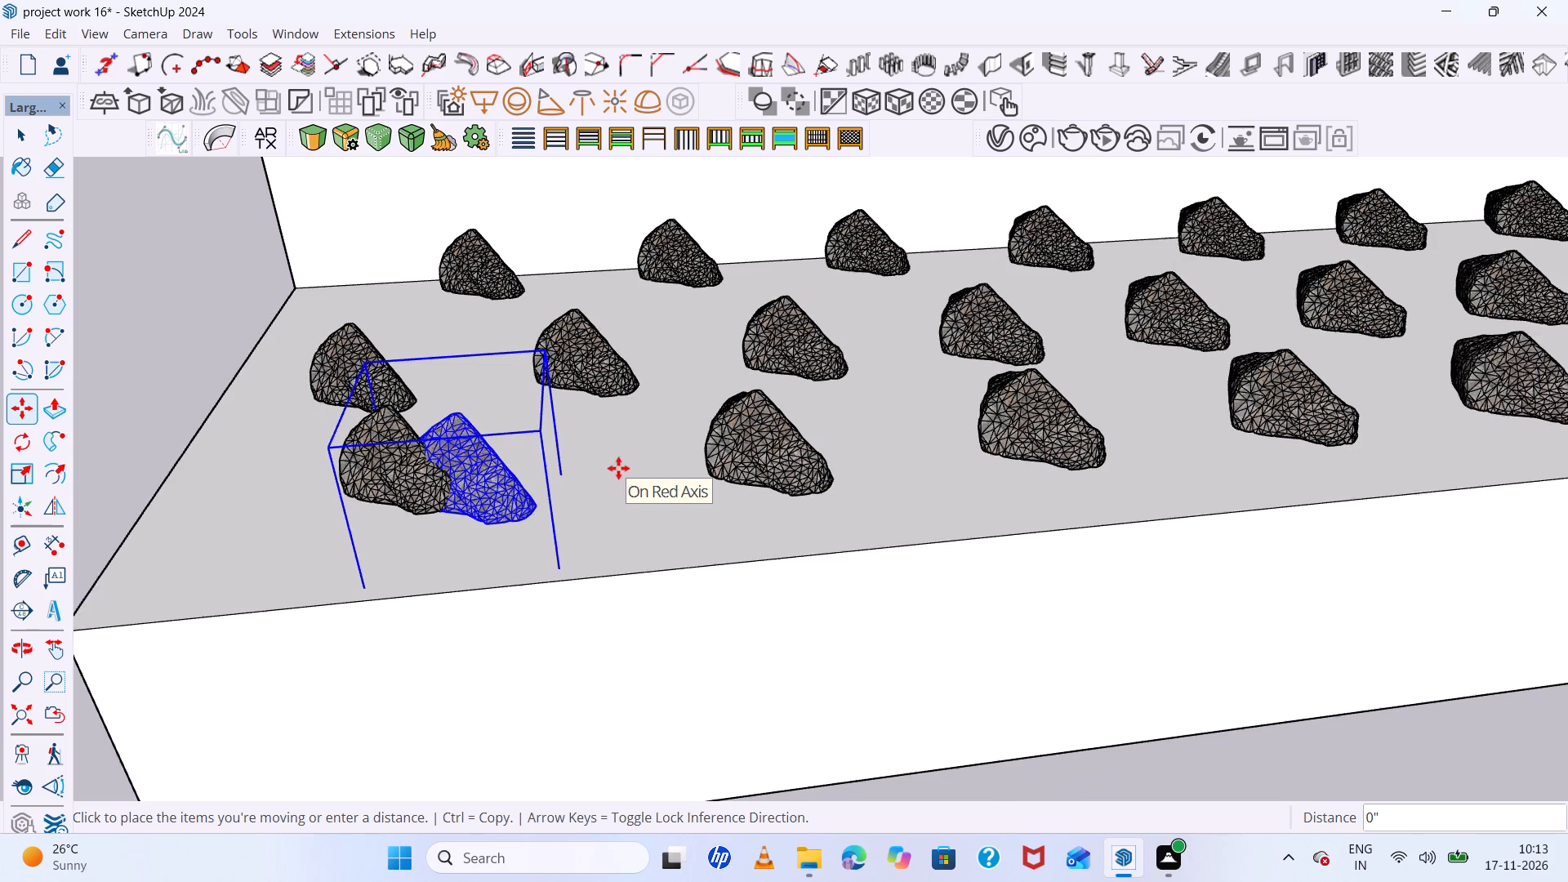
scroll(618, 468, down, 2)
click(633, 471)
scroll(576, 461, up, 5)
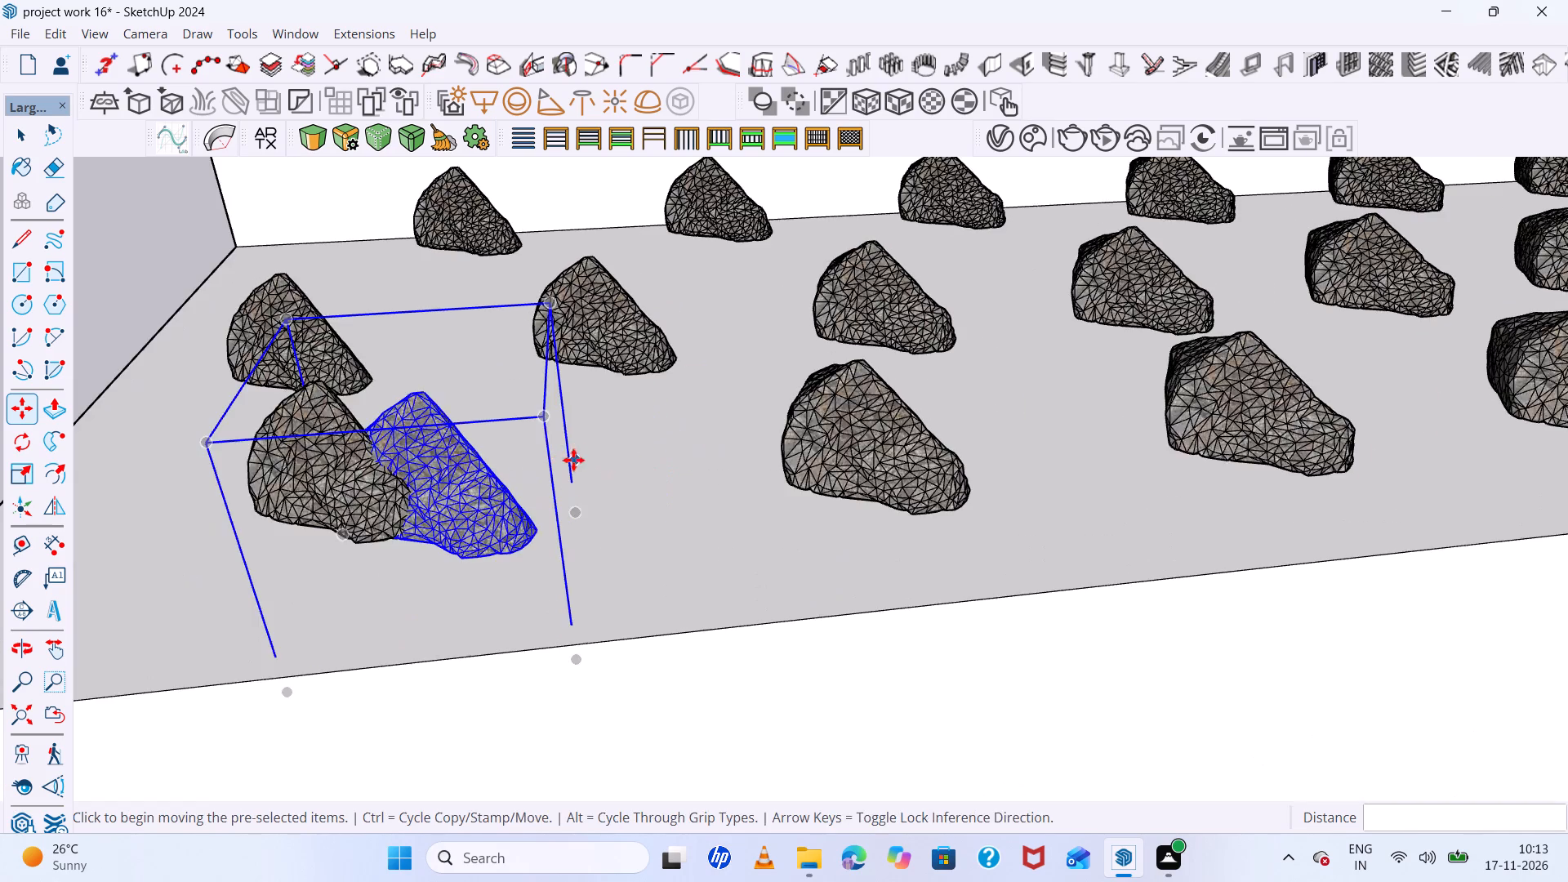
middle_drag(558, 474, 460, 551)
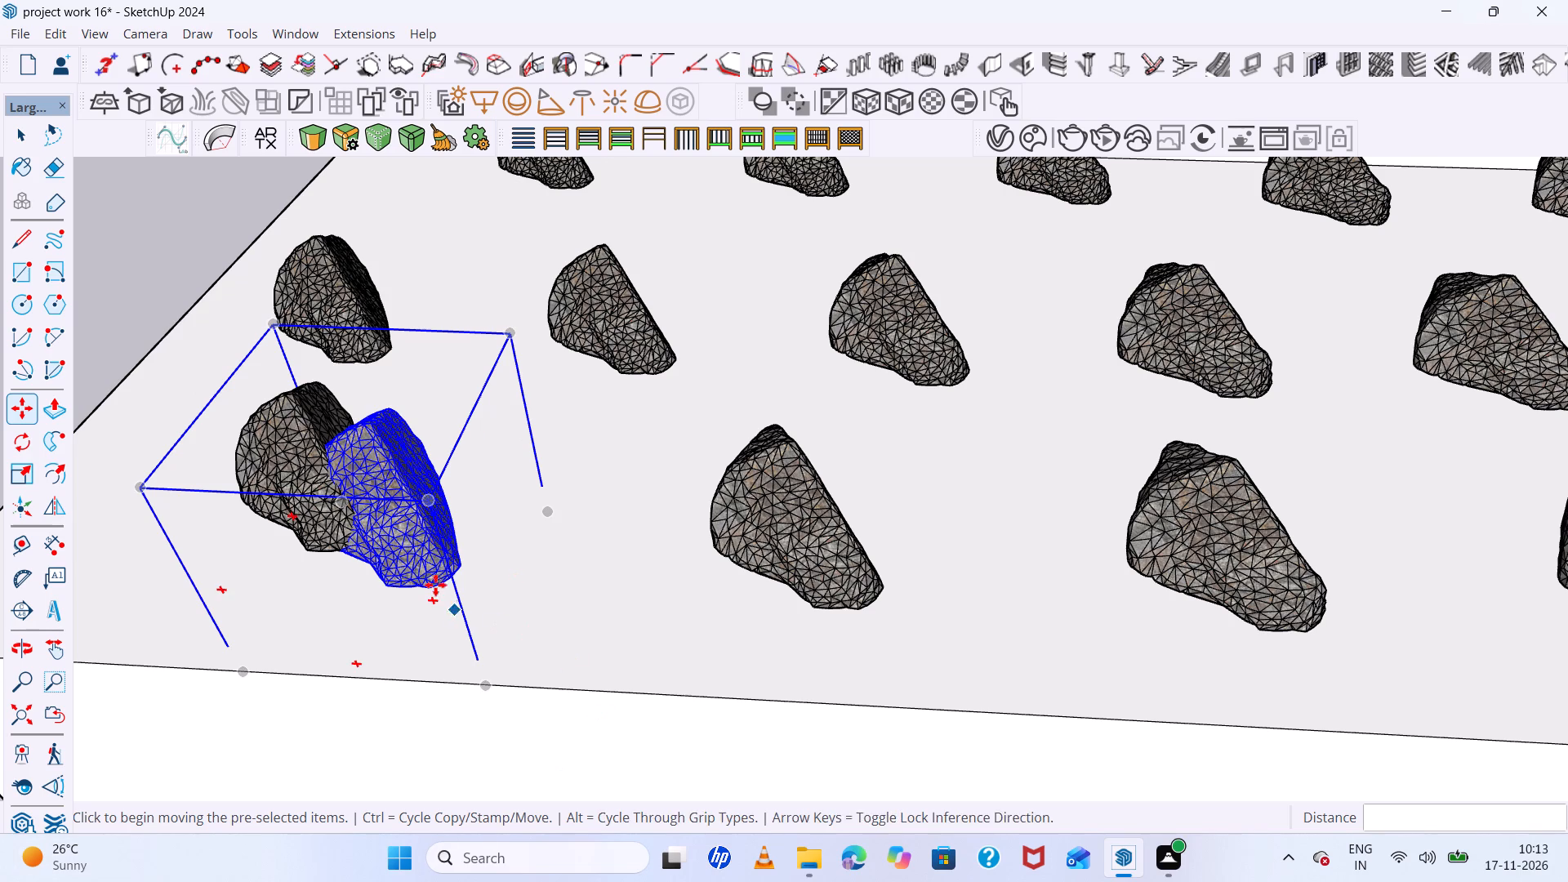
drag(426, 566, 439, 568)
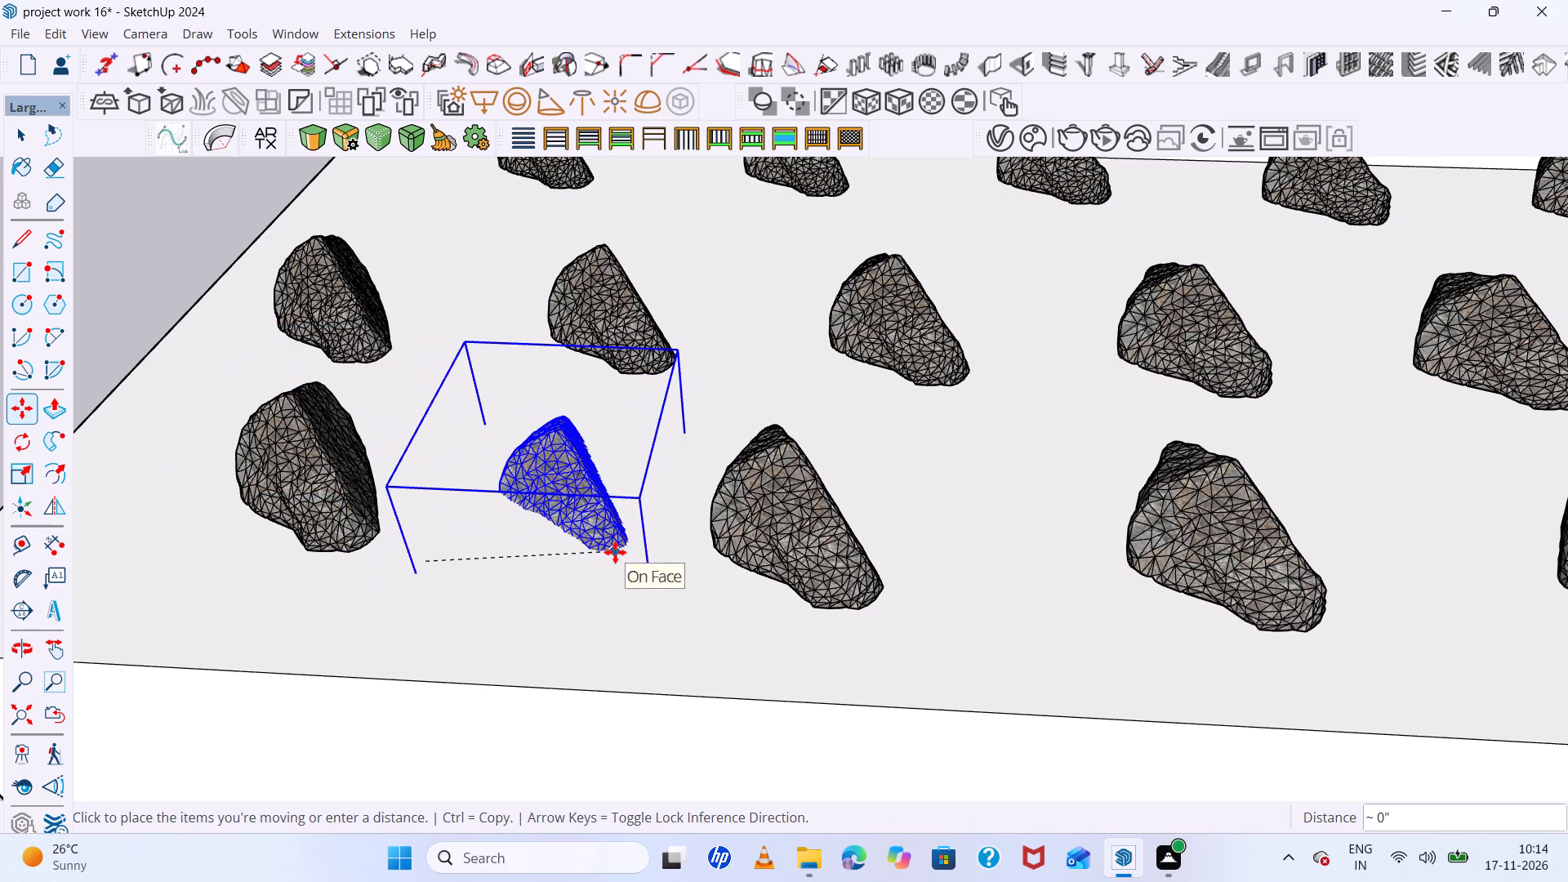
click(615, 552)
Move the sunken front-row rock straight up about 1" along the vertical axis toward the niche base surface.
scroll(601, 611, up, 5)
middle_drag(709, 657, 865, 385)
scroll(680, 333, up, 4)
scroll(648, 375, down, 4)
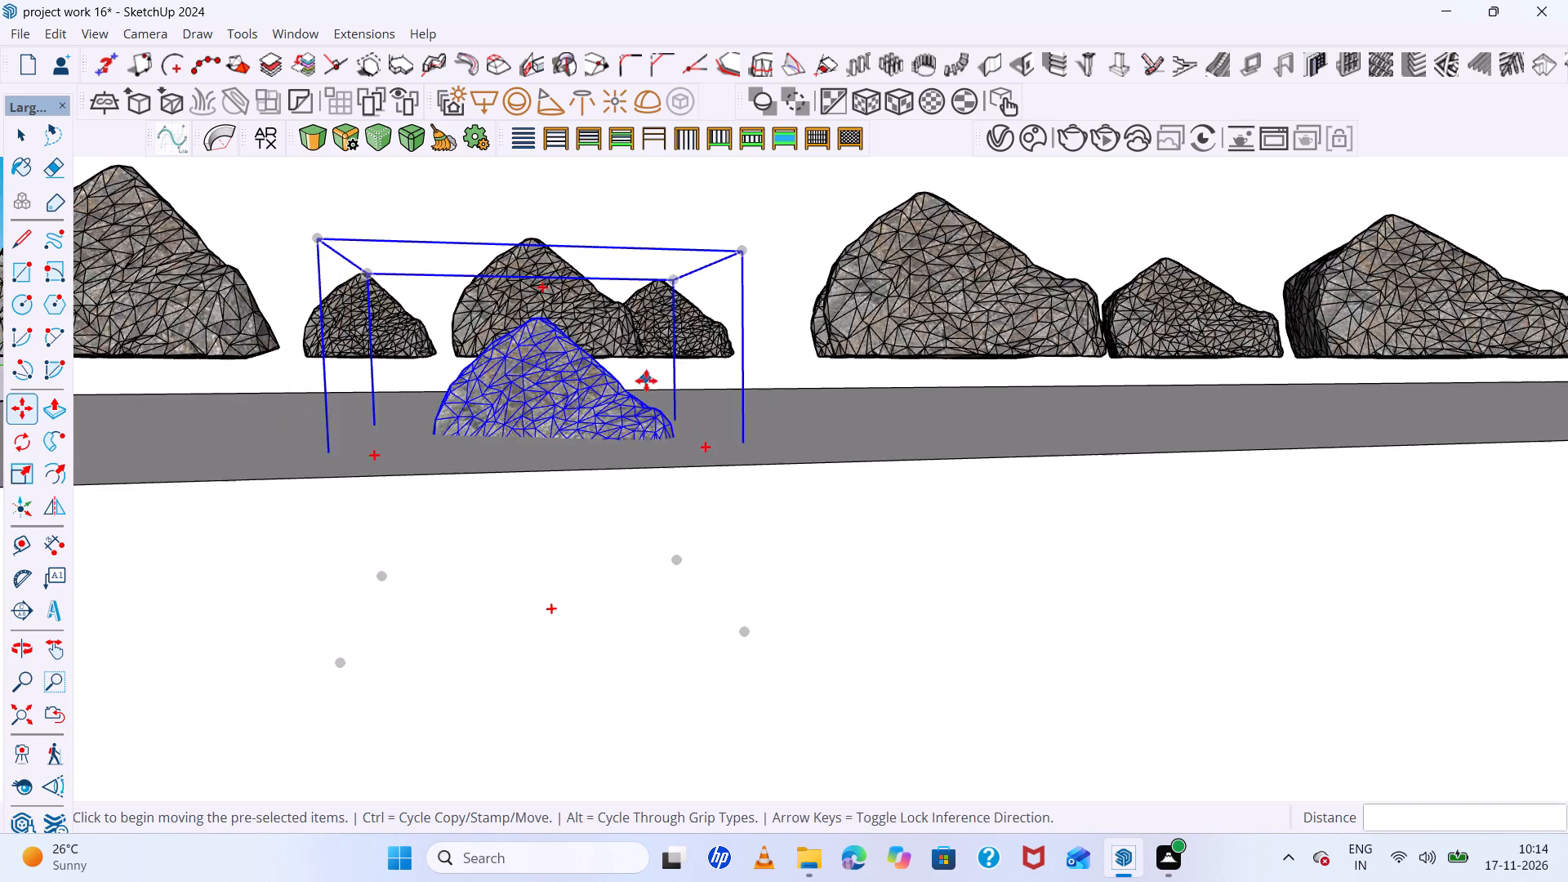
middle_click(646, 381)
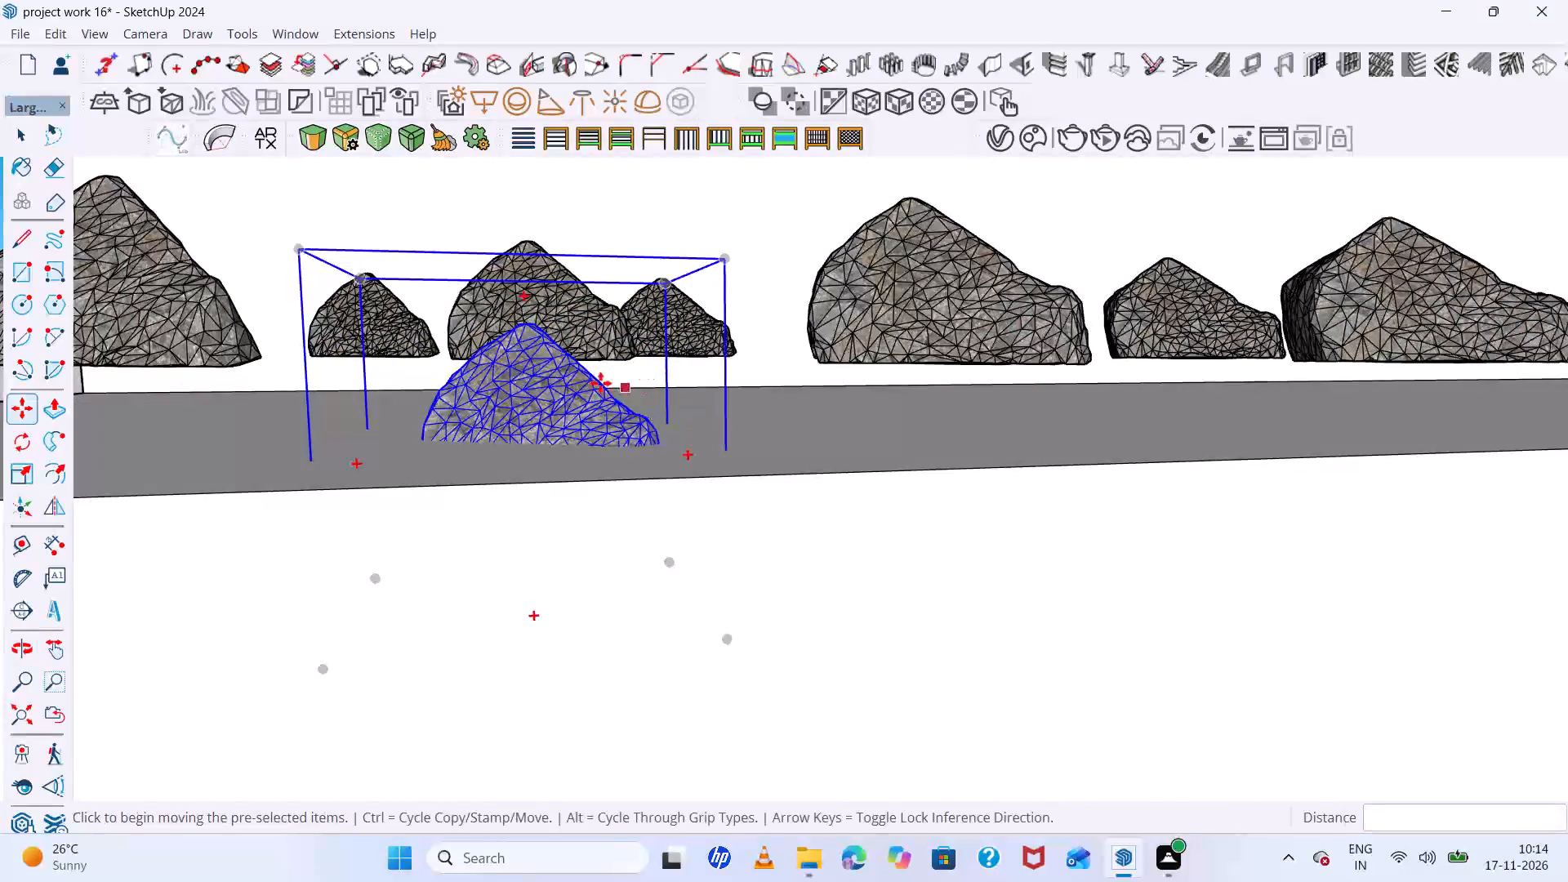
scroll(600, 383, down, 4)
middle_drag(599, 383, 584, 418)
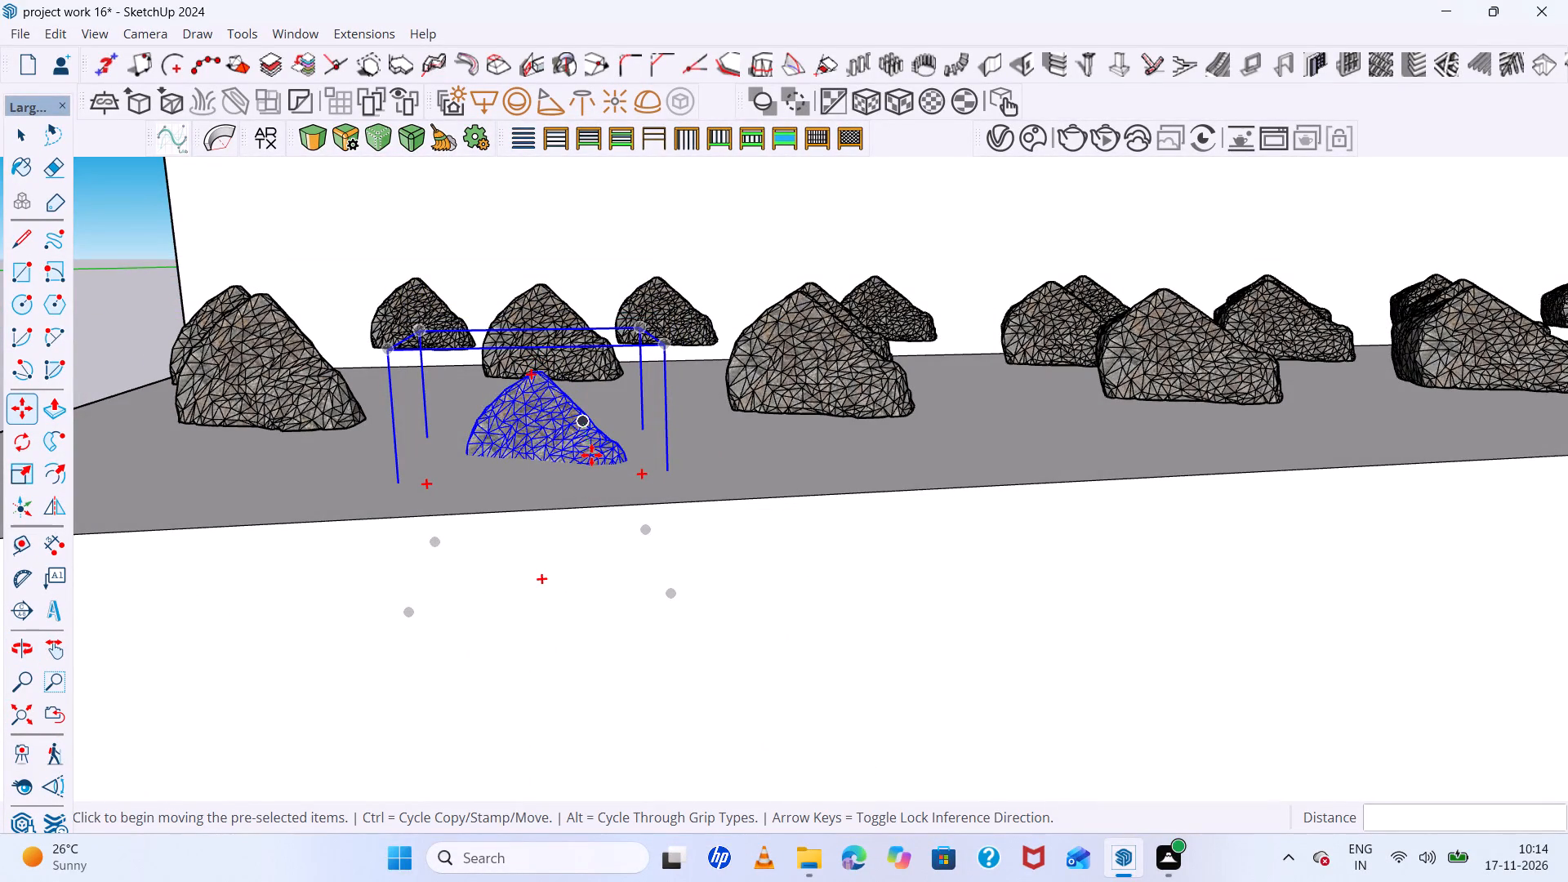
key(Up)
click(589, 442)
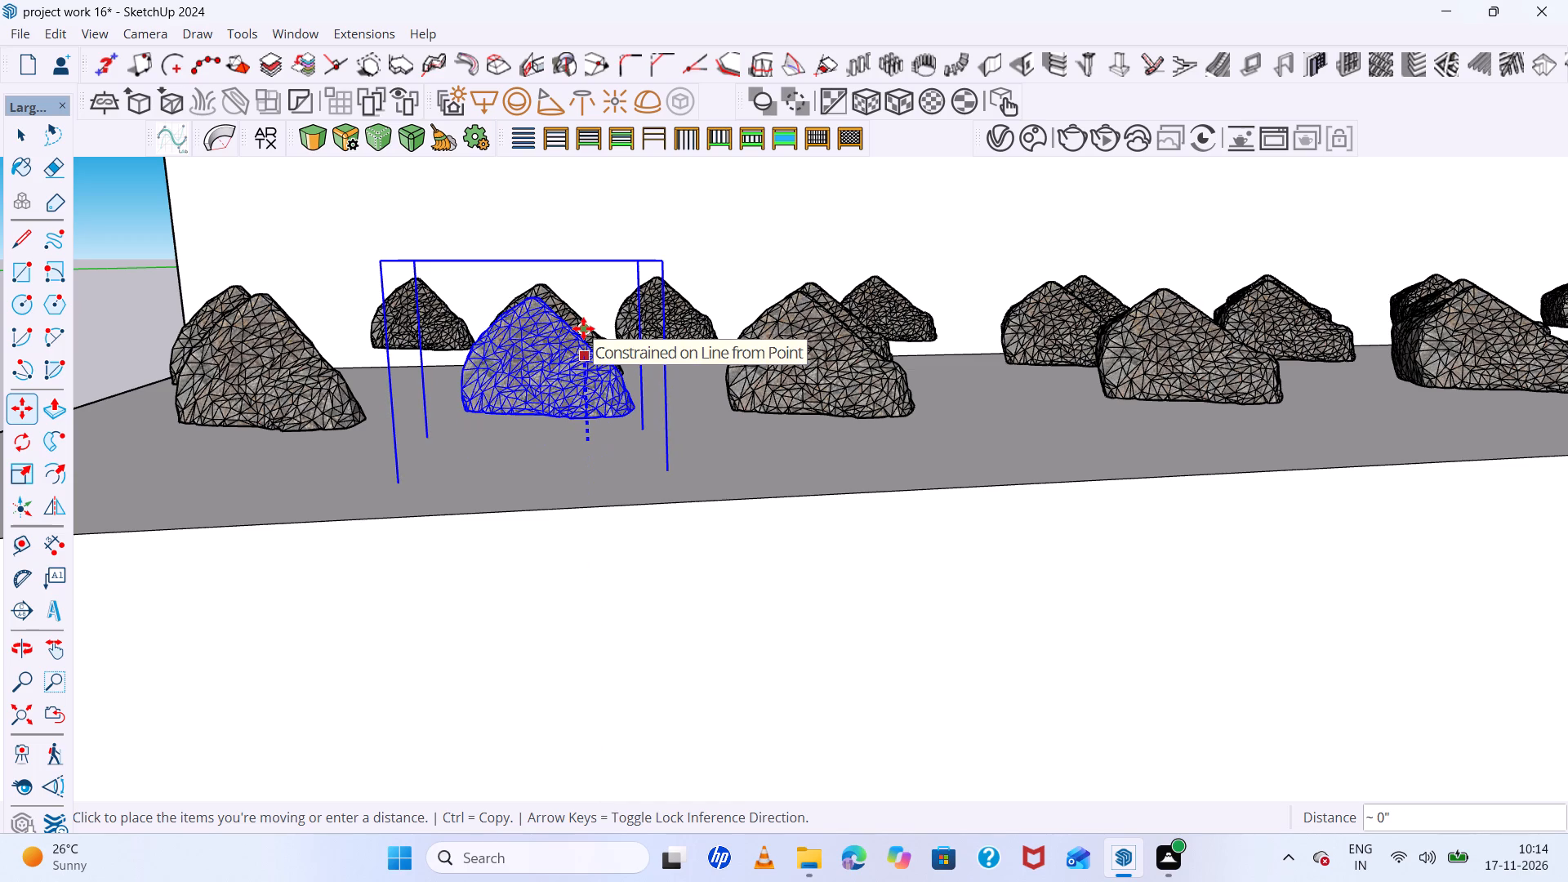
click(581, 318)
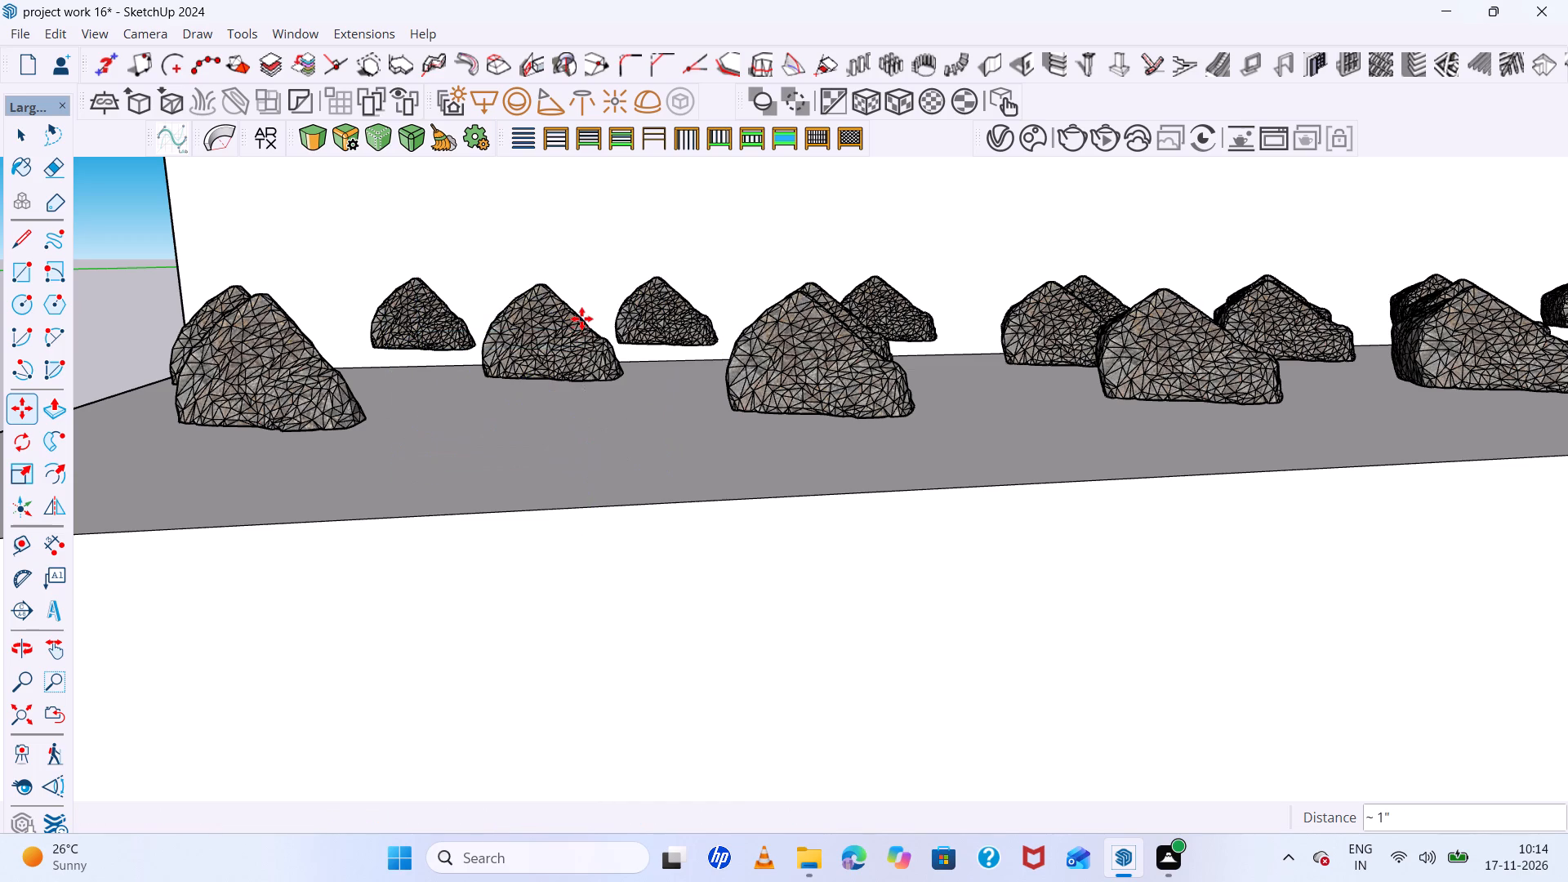
Undo all the rock copies in the front, middle and back rows, keeping only the original rock.
scroll(616, 476, down, 1)
middle_drag(617, 478, 361, 561)
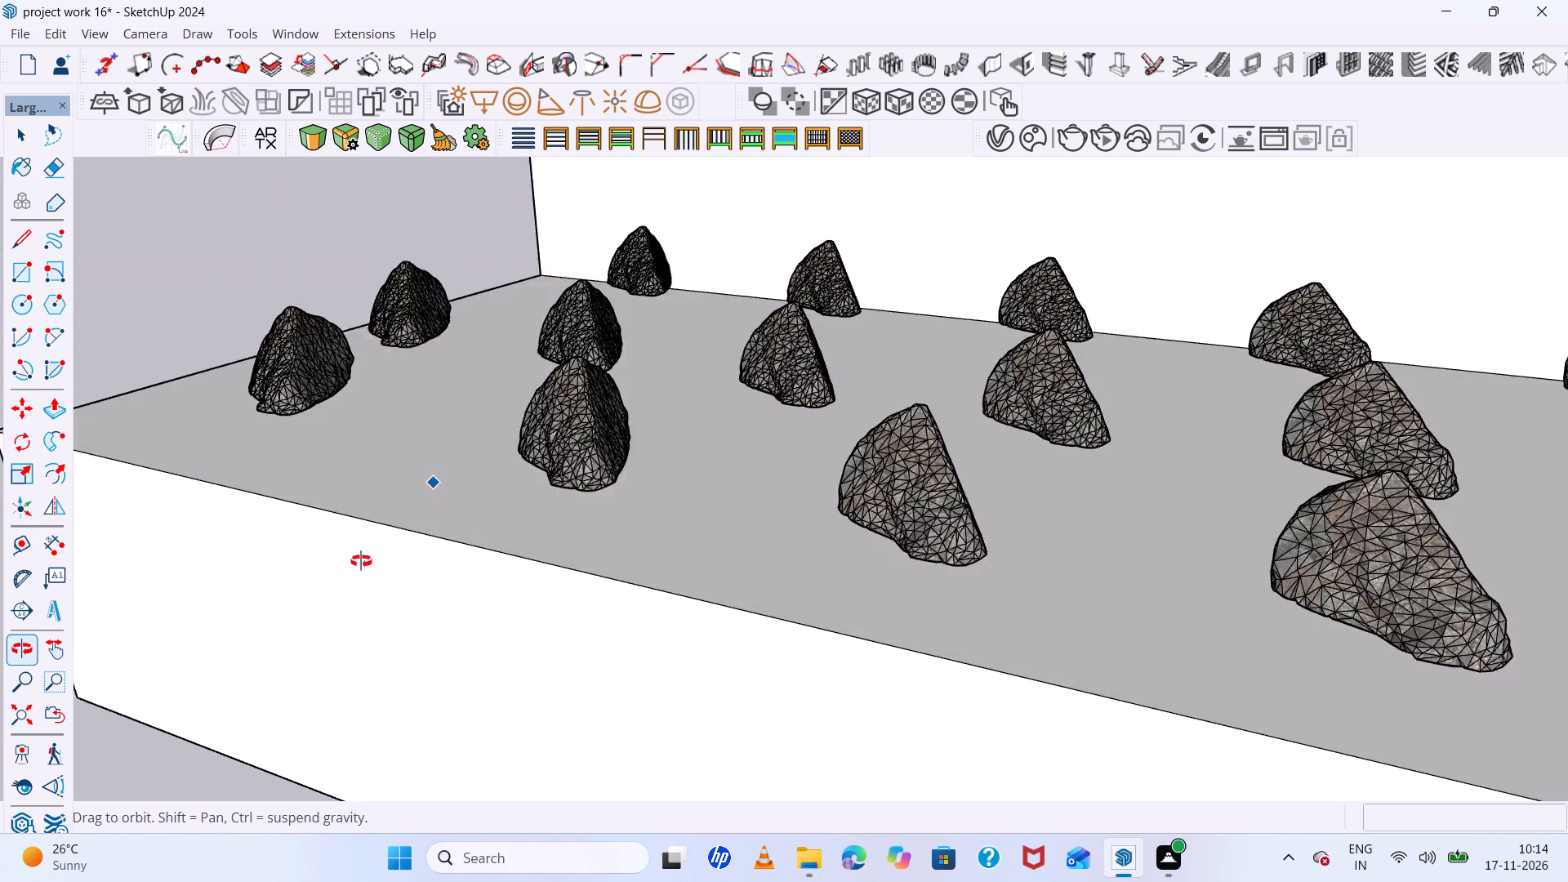
middle_drag(361, 561, 960, 478)
scroll(539, 336, down, 6)
middle_drag(537, 336, 422, 632)
scroll(400, 527, down, 7)
middle_drag(594, 572, 584, 523)
key(ctrl+z)
key(ctrl+z)
key(ctrl+z)
key(ctrl+z)
key(ctrl+z)
key(ctrl+z)
key(ctrl+z)
key(ctrl+z)
key(ctrl+z)
key(ctrl+z)
key(ctrl+z)
key(ctrl+z)
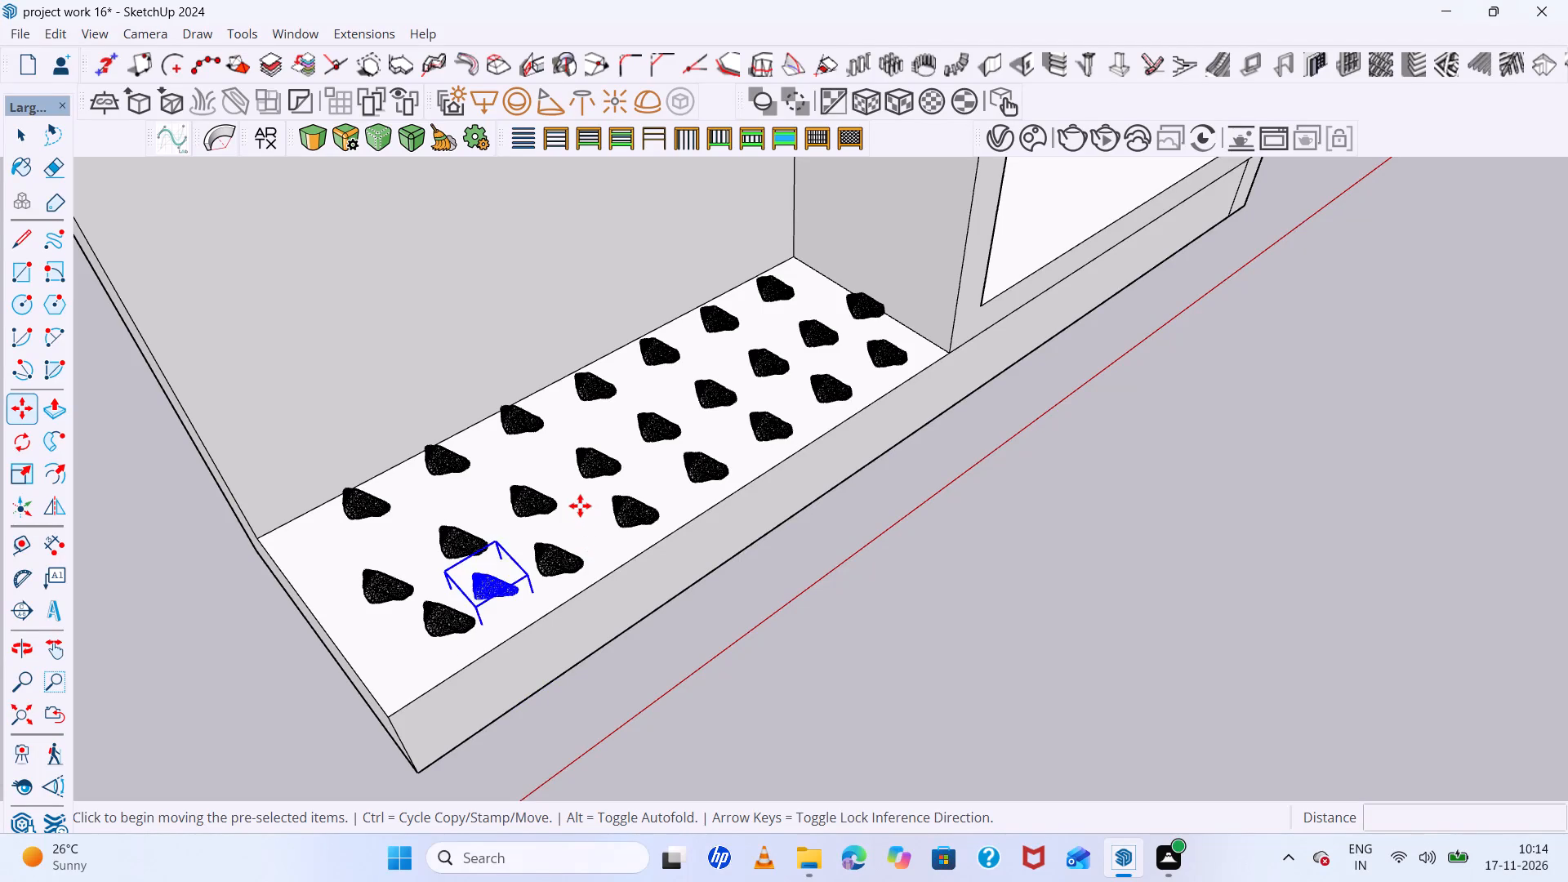
key(ctrl+z)
key(ctrl+z)
key(ctrl+z)
key(ctrl+z)
key(ctrl+z)
key(ctrl+z)
key(ctrl+z)
key(ctrl+z)
key(ctrl+z)
key(ctrl+z)
key(ctrl+z)
key(ctrl+z)
key(ctrl+z)
key(ctrl+z)
key(ctrl+z)
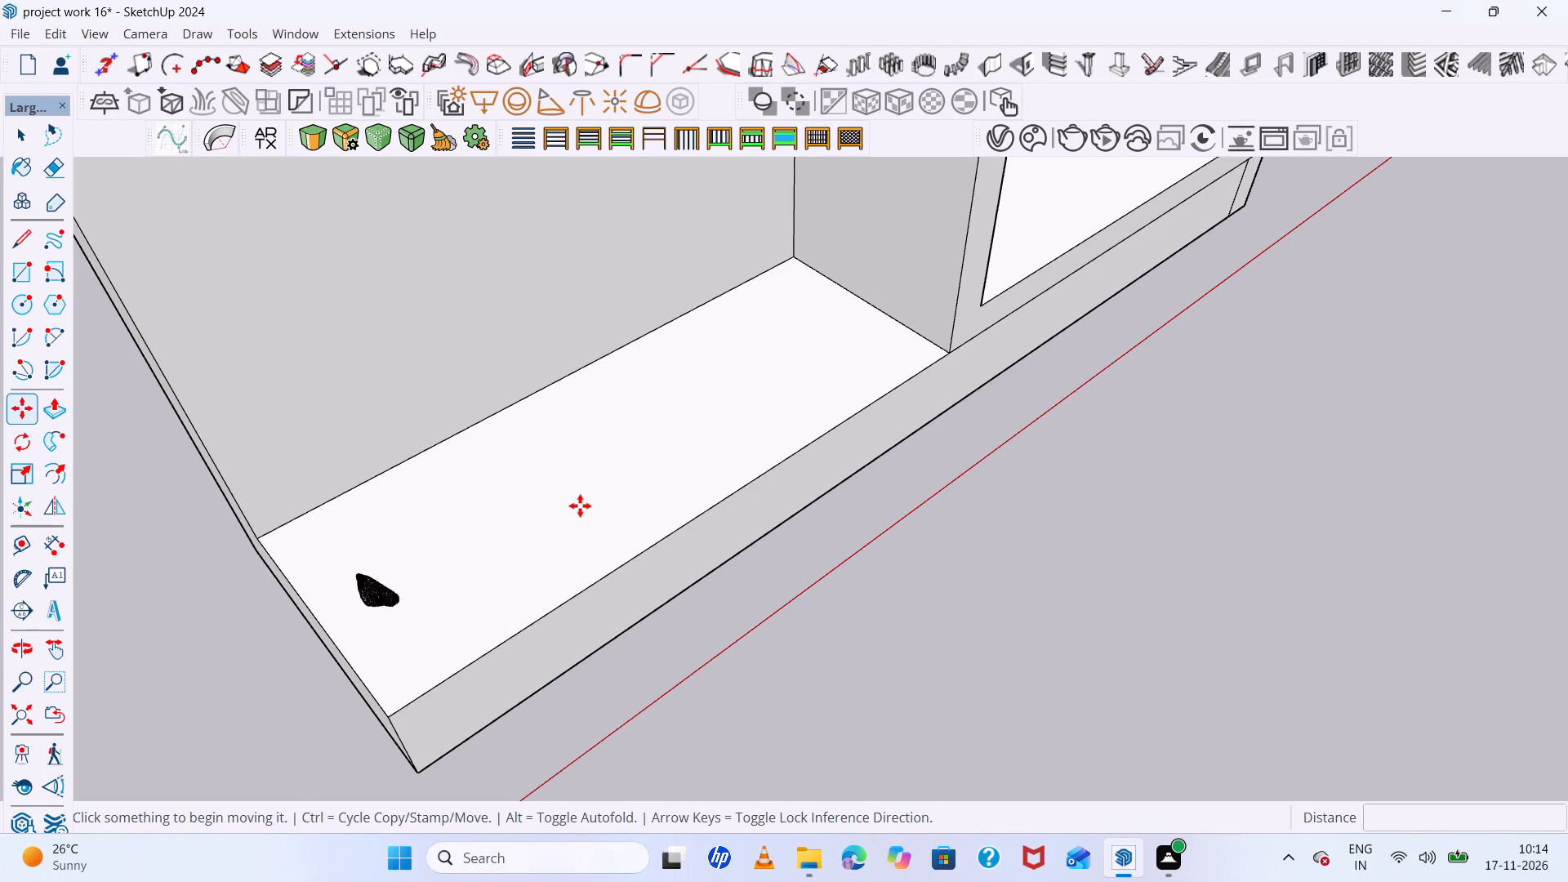
Undo the original rock's earlier placement and resizing on the niche base.
scroll(576, 503, down, 4)
middle_drag(570, 517, 522, 474)
key(ctrl+z)
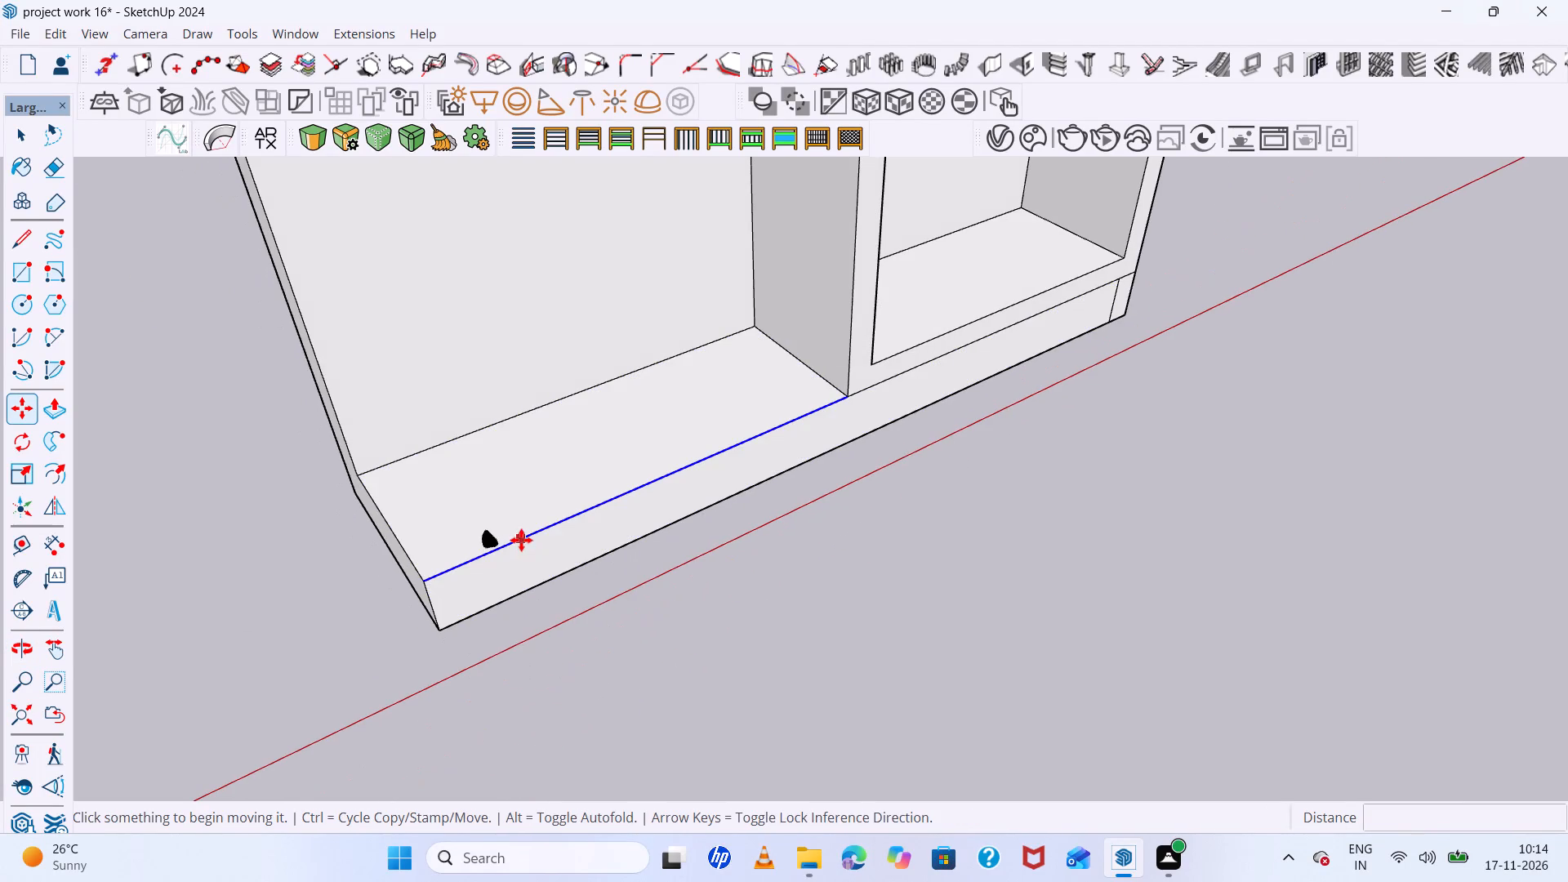
key(ctrl+z)
key(ctrl+z)
key(ctrl+z)
key(ctrl+z)
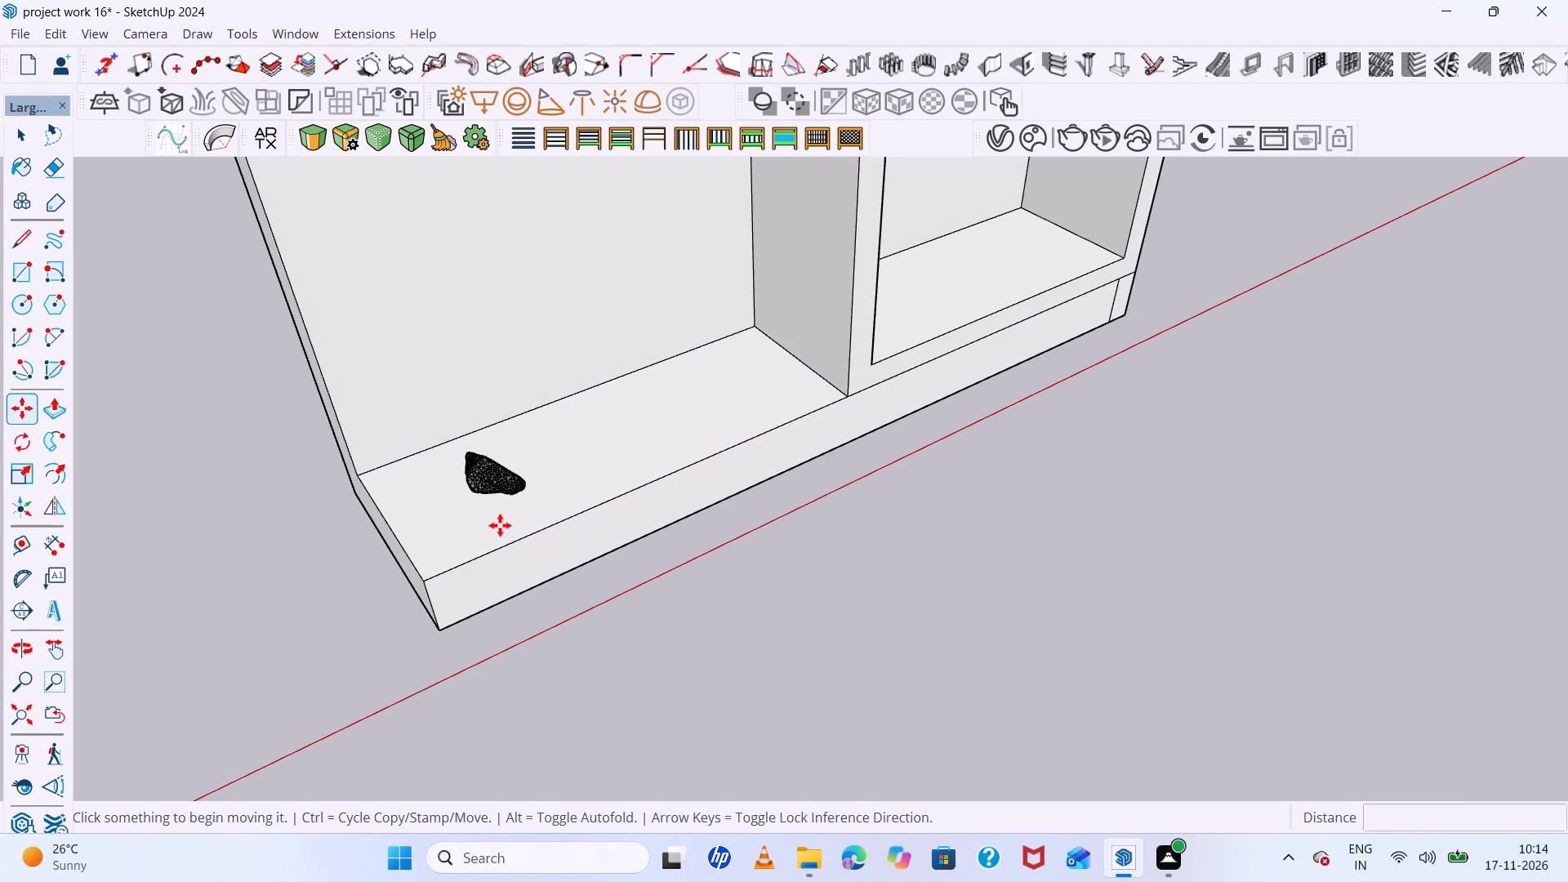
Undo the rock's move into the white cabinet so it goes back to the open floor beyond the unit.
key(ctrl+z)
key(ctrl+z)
Delete the rock standing by itself on the open floor beyond the white cabinet.
scroll(500, 524, down, 6)
middle_drag(644, 586, 575, 510)
scroll(716, 555, down, 7)
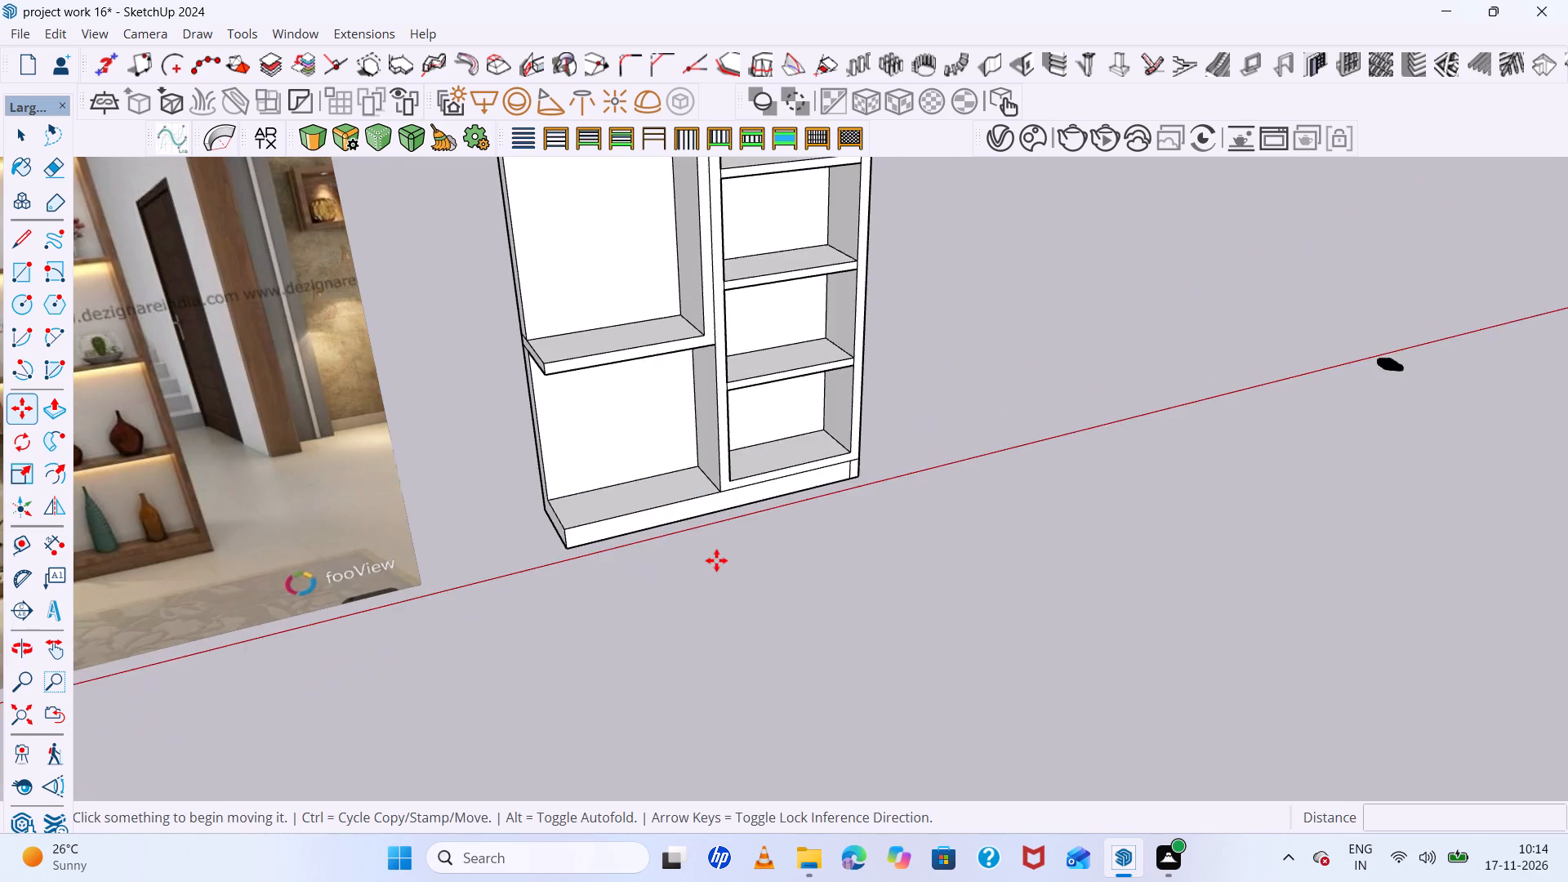
scroll(716, 560, down, 6)
scroll(159, 527, up, 18)
scroll(233, 595, down, 6)
middle_drag(253, 657, 216, 550)
scroll(204, 557, down, 20)
scroll(204, 557, down, 4)
key(space)
scroll(885, 543, up, 5)
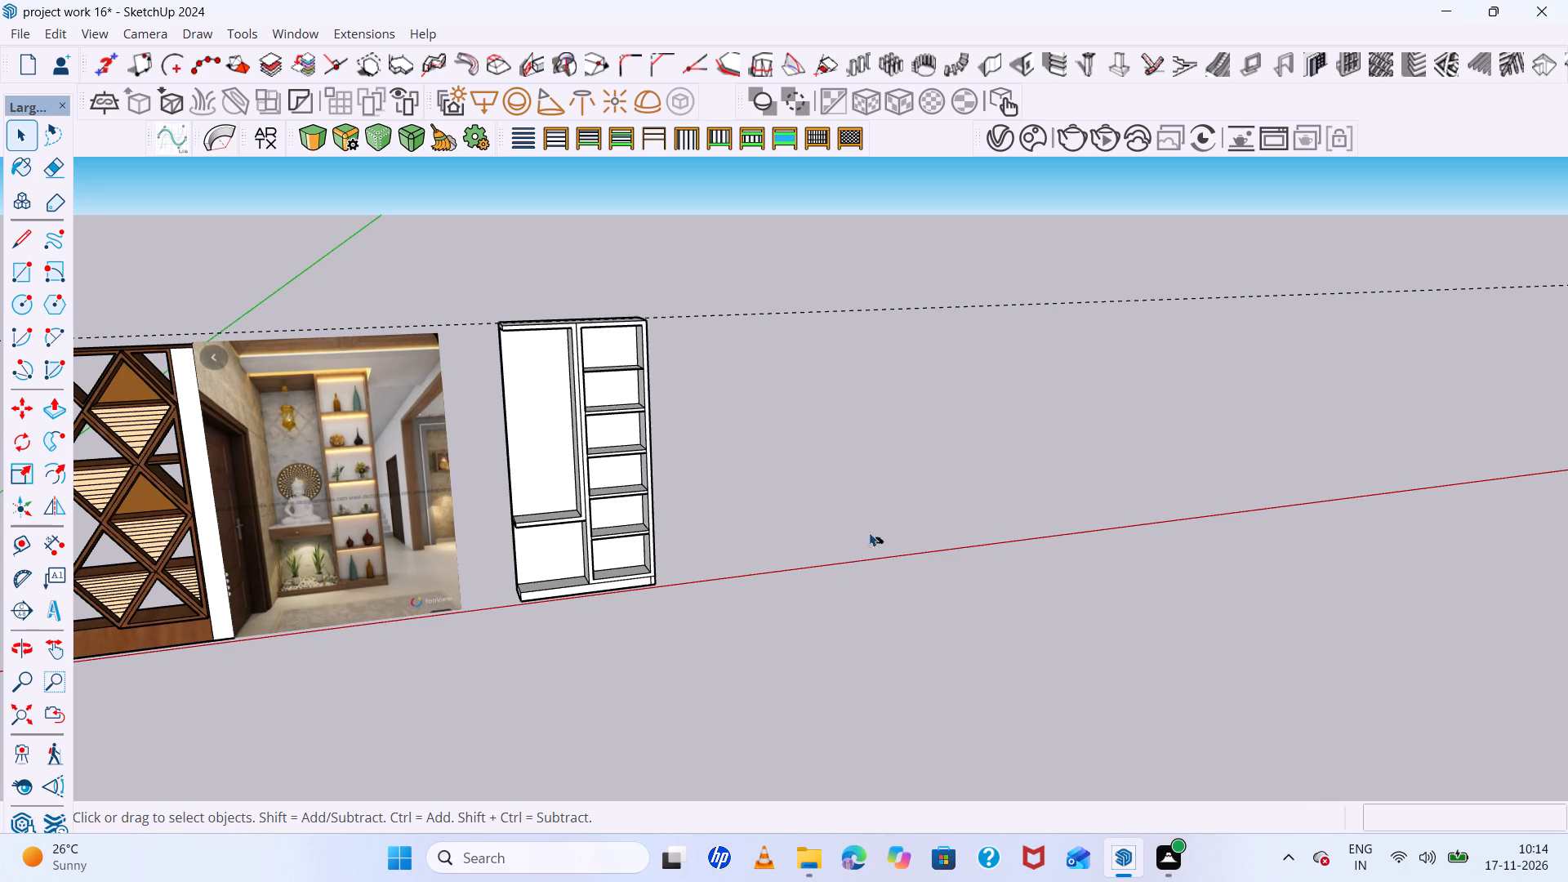
scroll(1022, 657, up, 6)
scroll(877, 495, up, 6)
drag(816, 415, 644, 571)
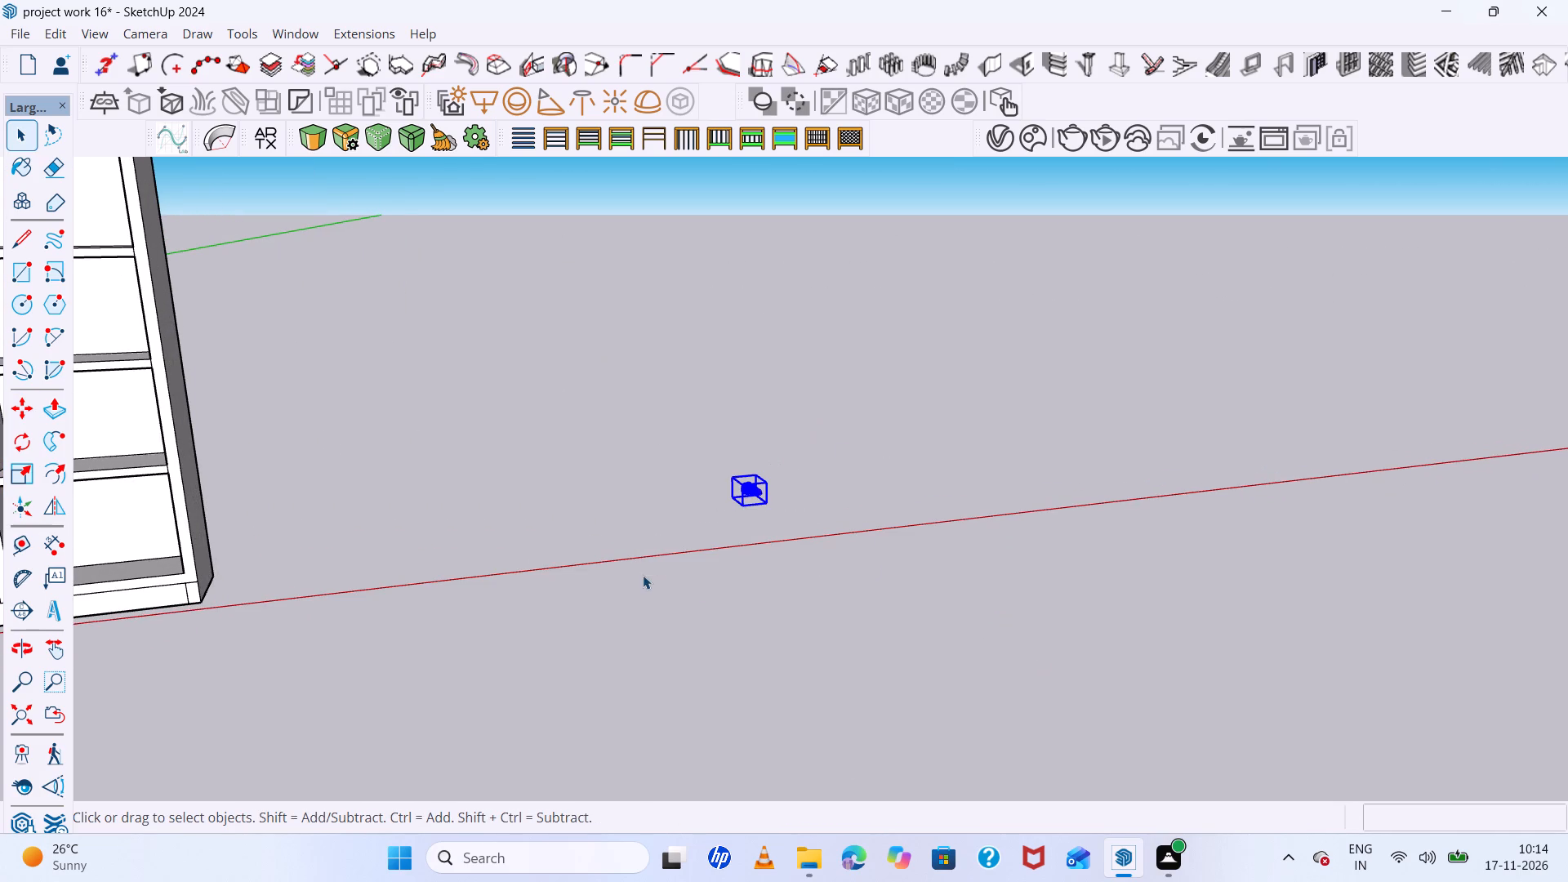
key(Delete)
scroll(722, 563, down, 11)
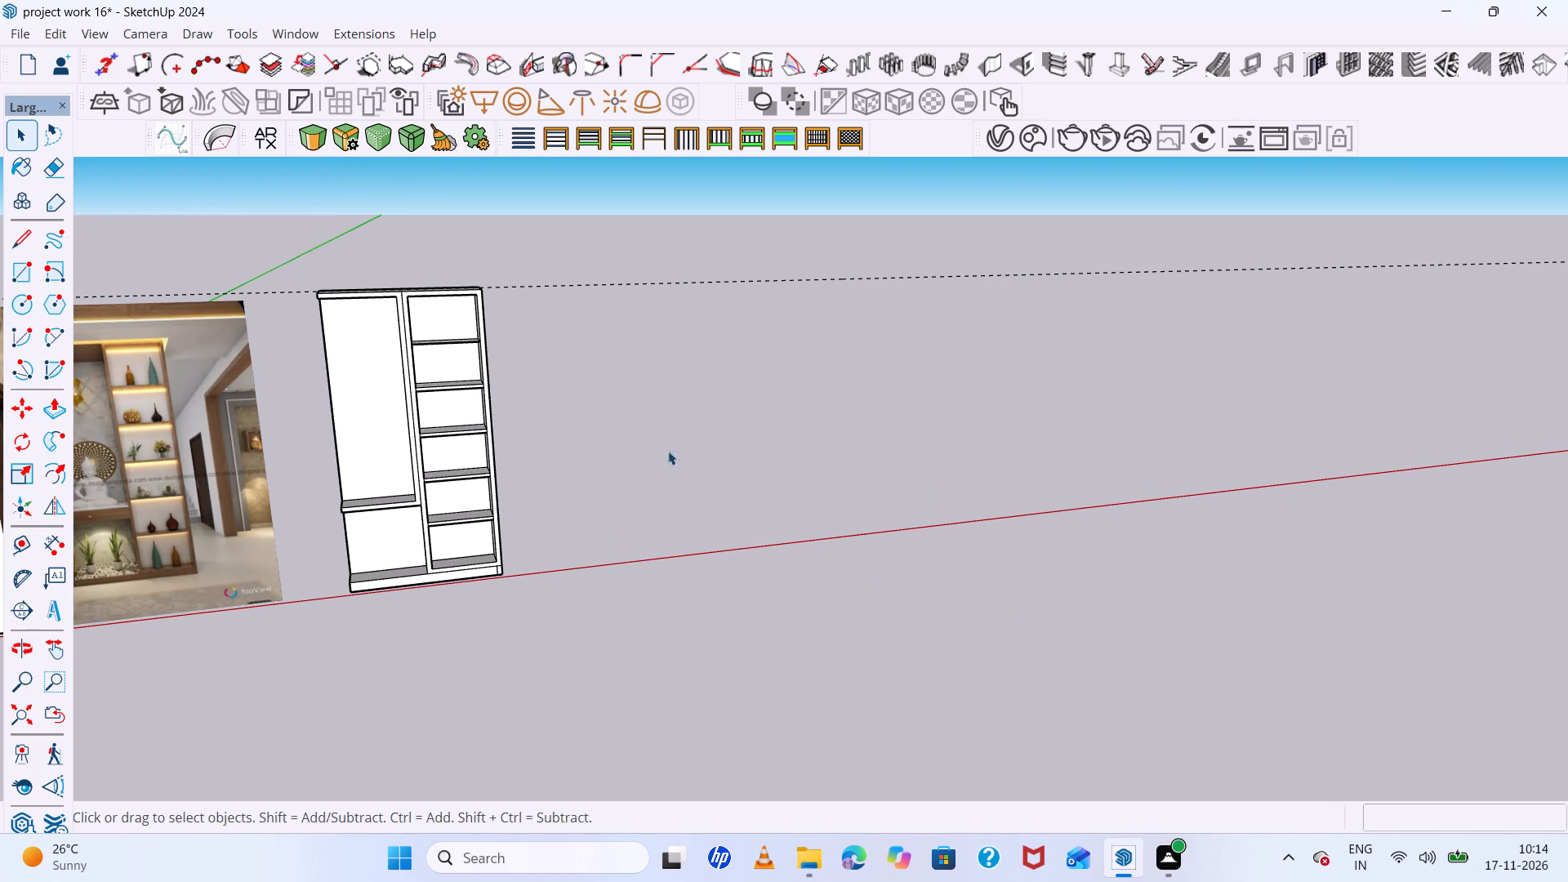
middle_click(646, 358)
Search 3D Warehouse for "rocks".
click(283, 27)
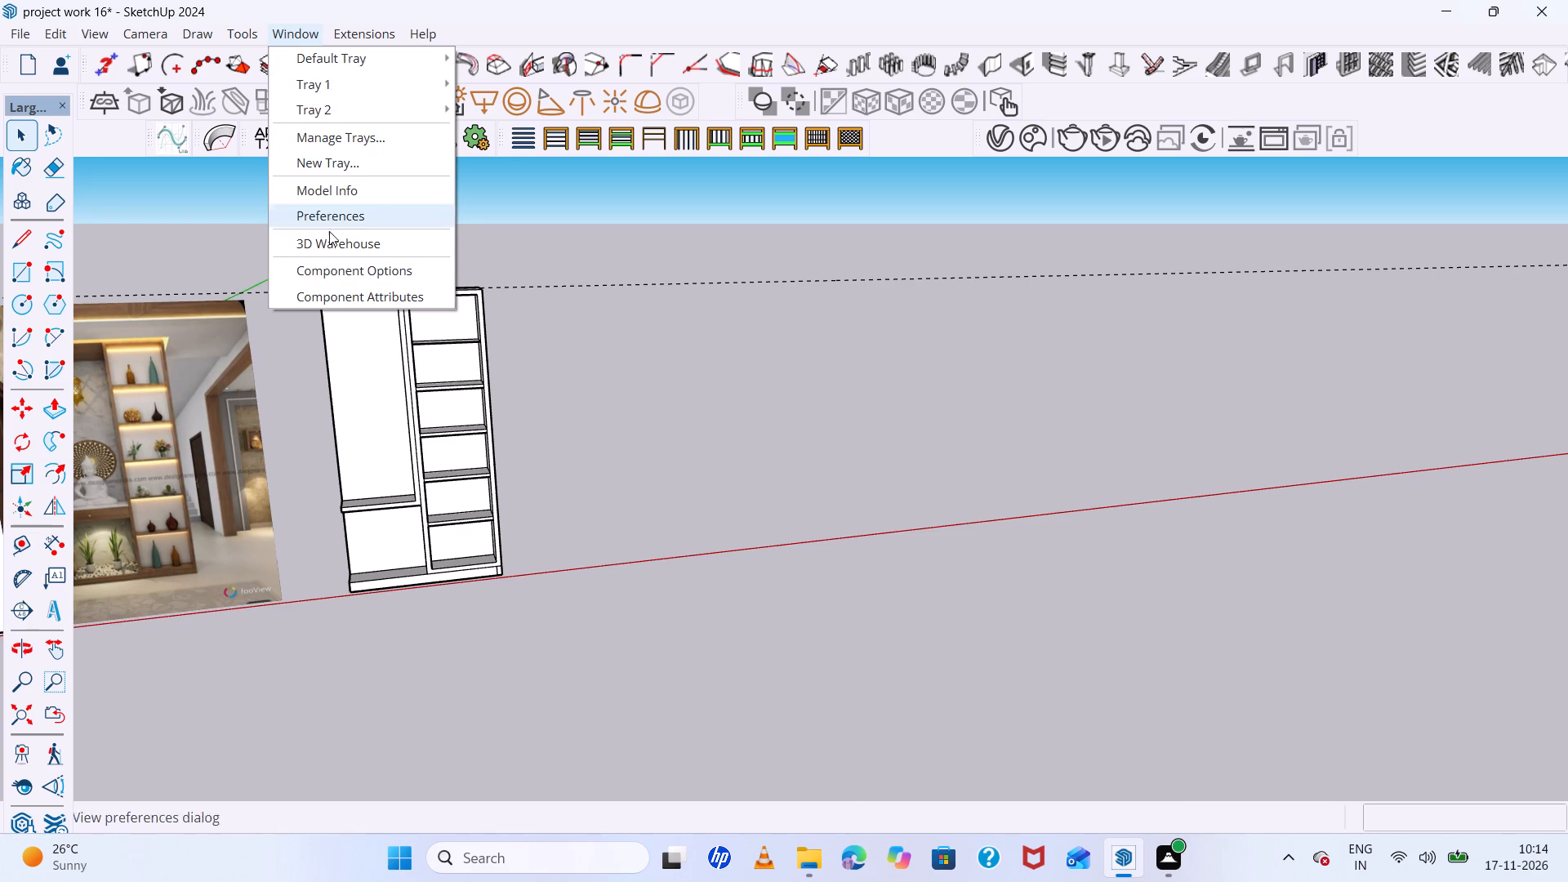
click(335, 248)
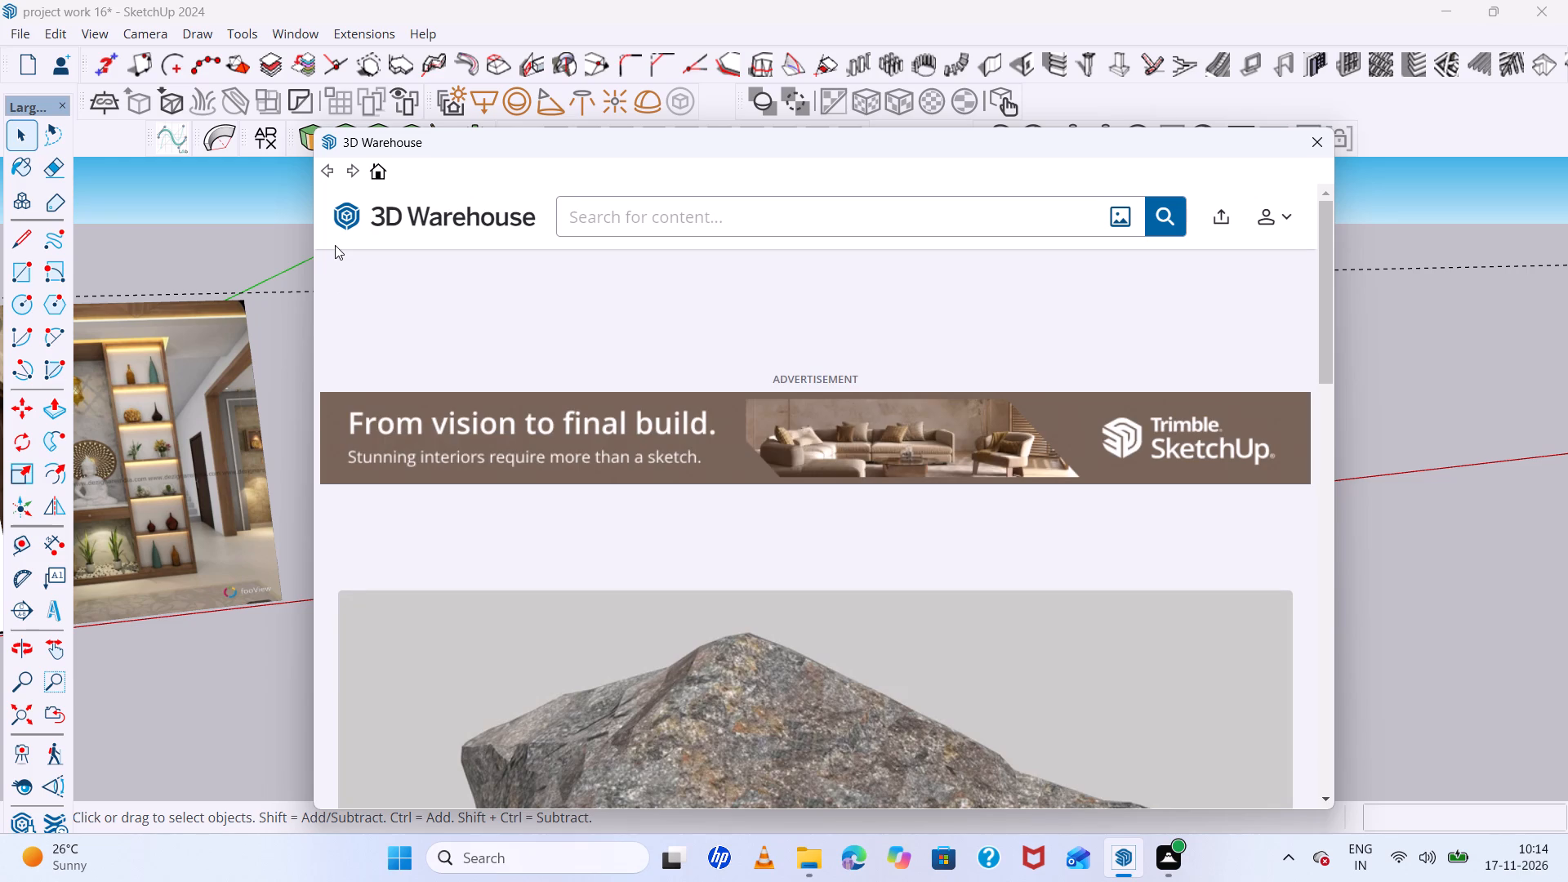
scroll(335, 245, up, 1)
scroll(335, 245, down, 1)
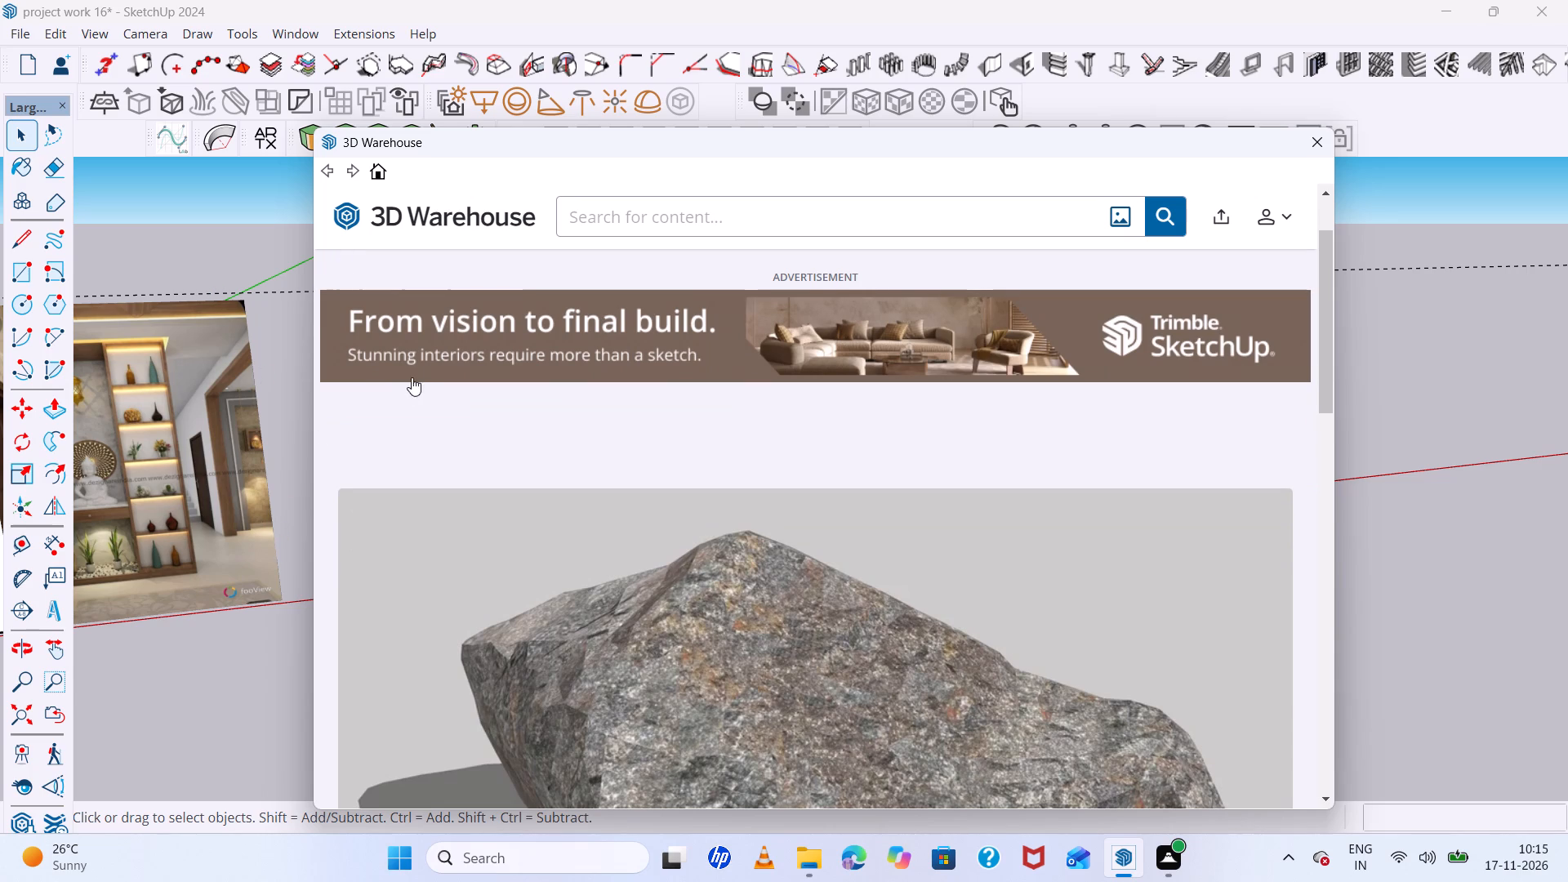
click(684, 229)
text(re)
key(c)
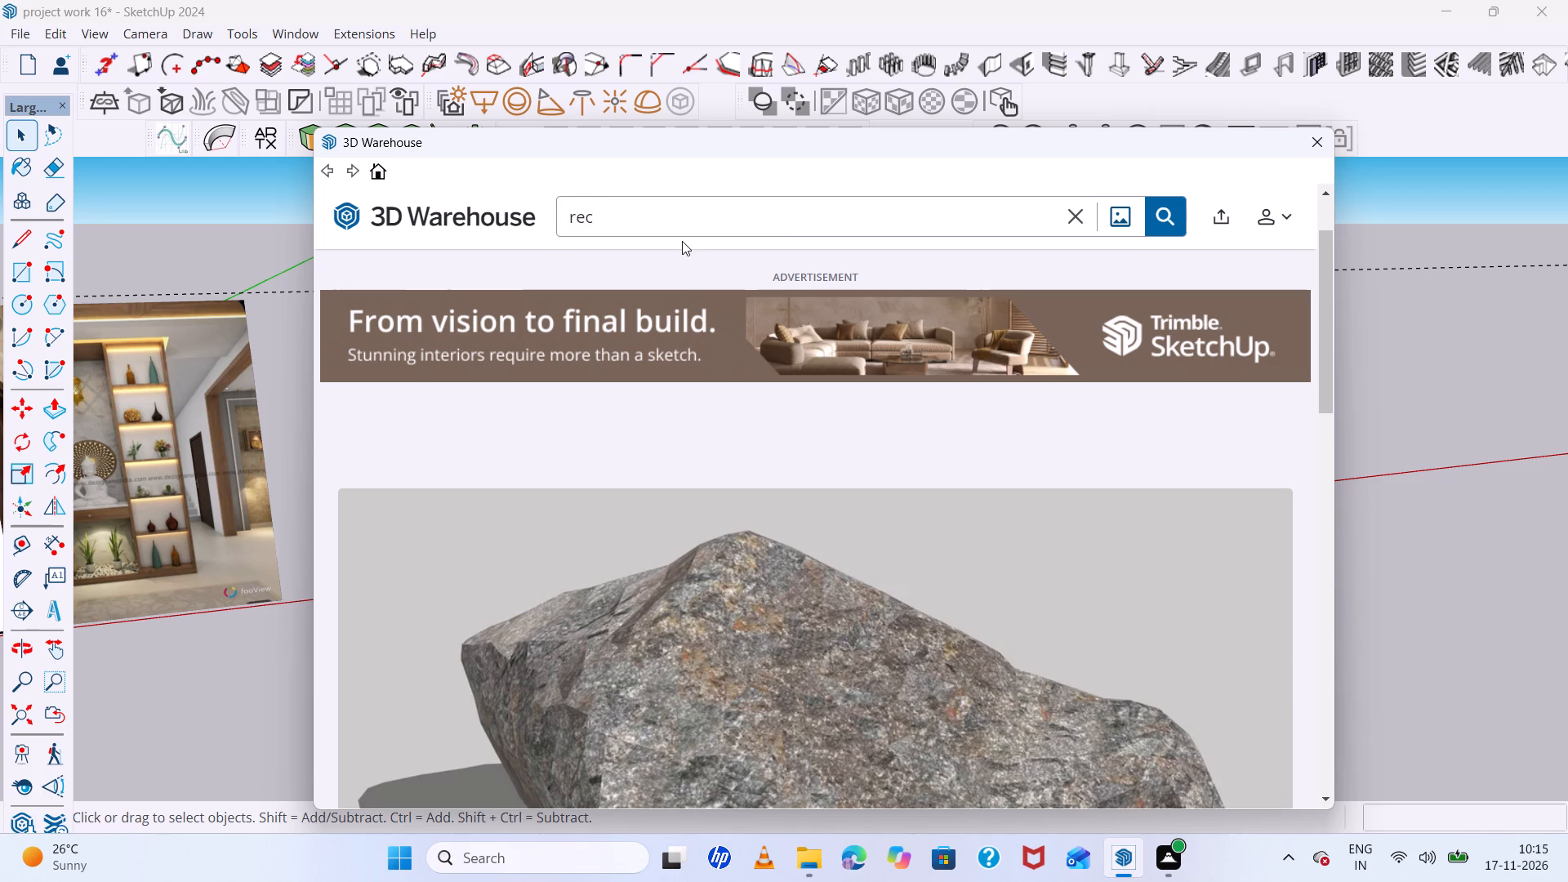
text(ks)
key(BackSpace)
key(BackSpace)
key(BackSpace)
key(BackSpace)
text(ocks)
key(Return)
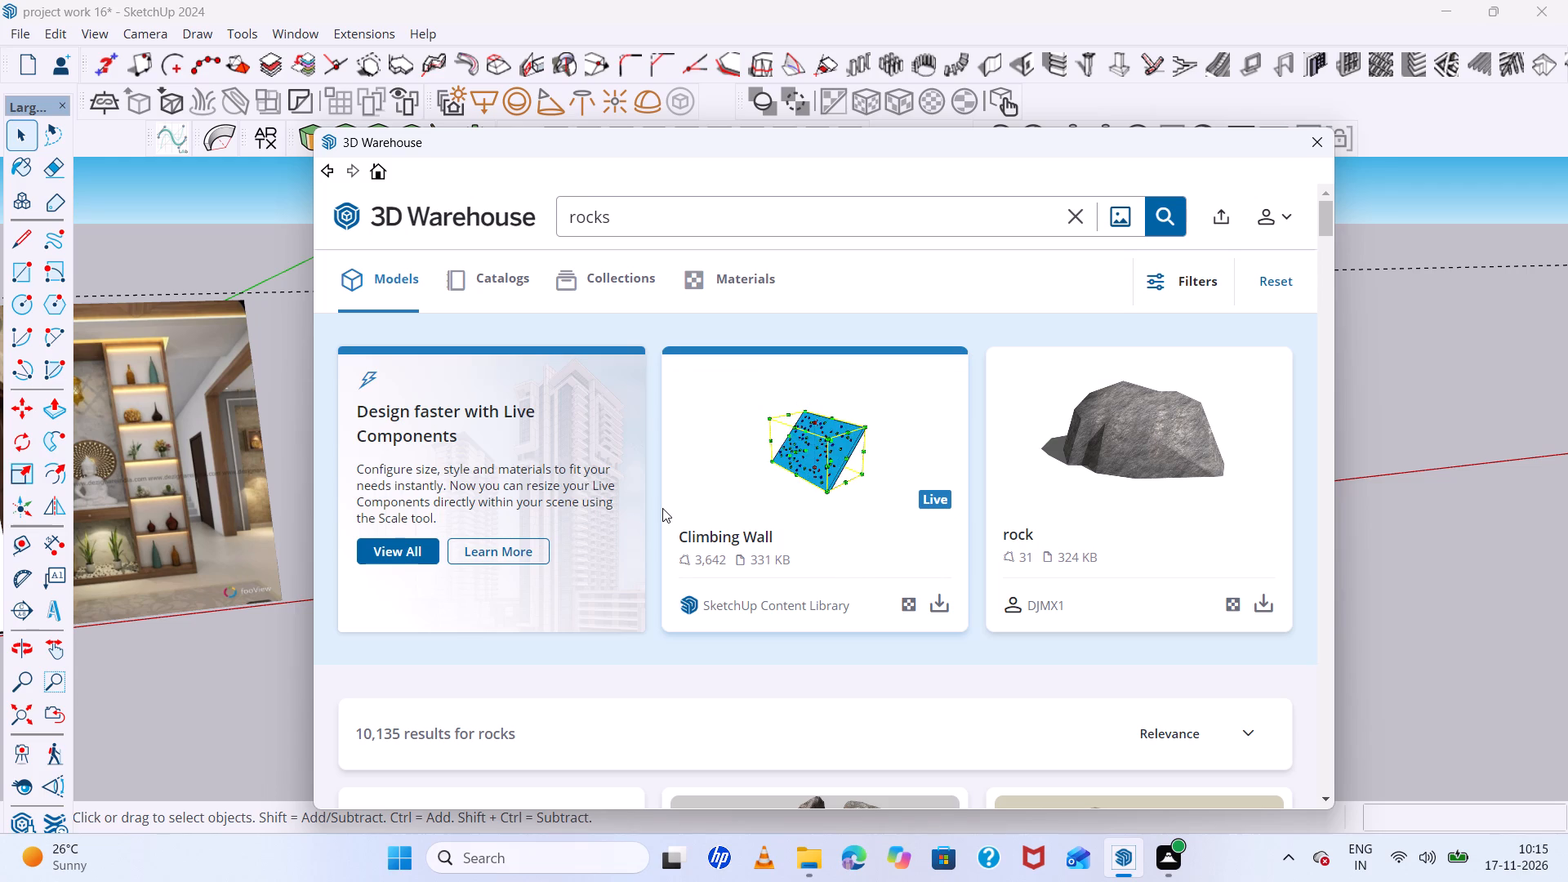
Browse the rock models for a cluster of rounded stones suitable as pebbles for the niche base.
scroll(662, 508, down, 3)
scroll(661, 507, up, 3)
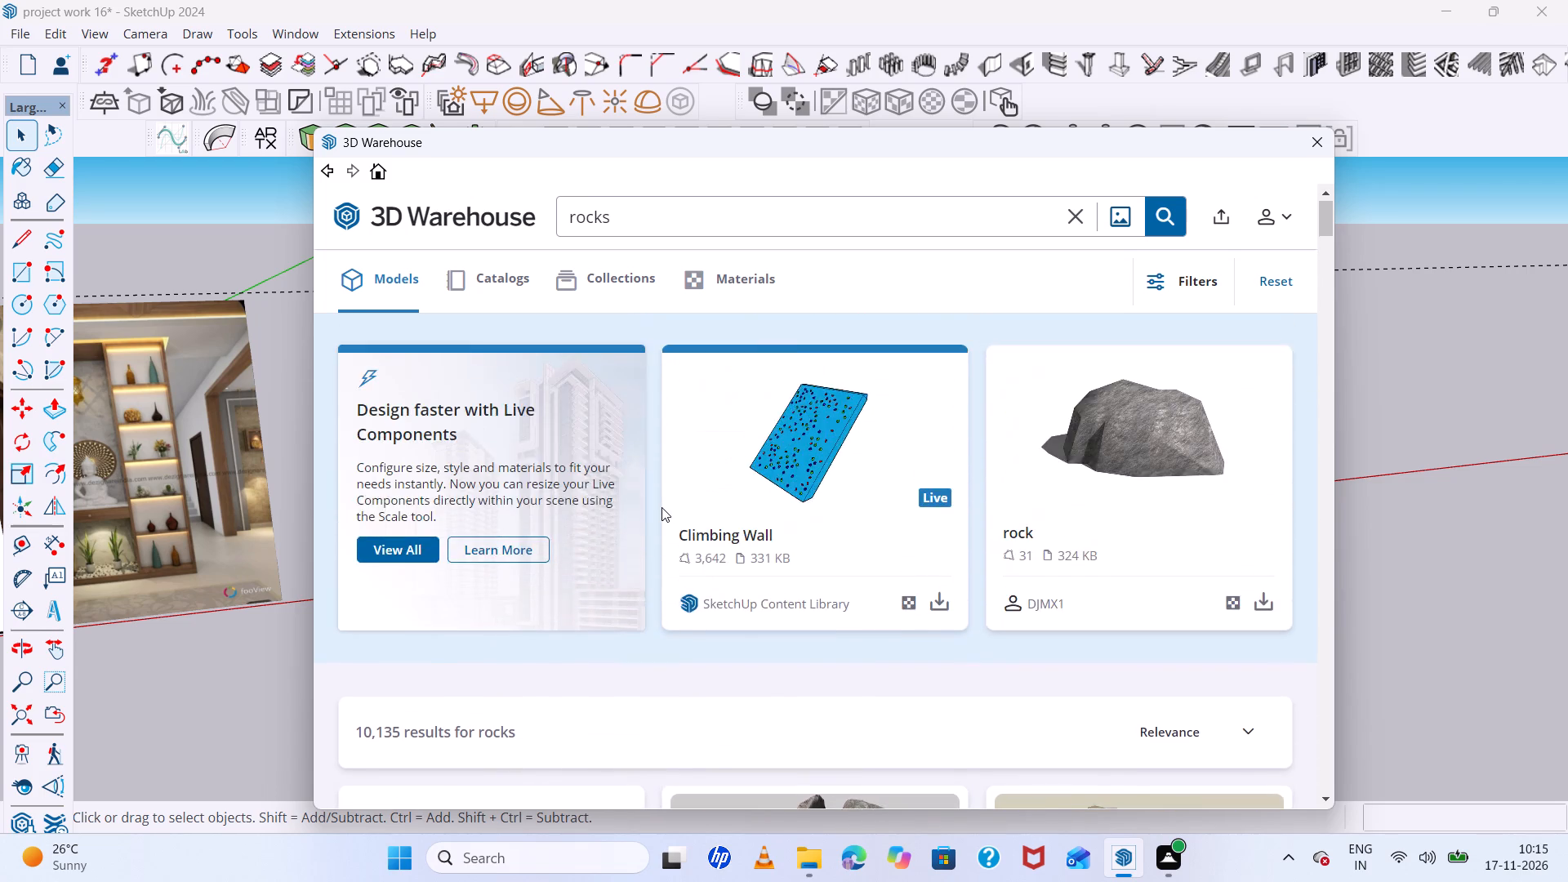
scroll(661, 507, down, 4)
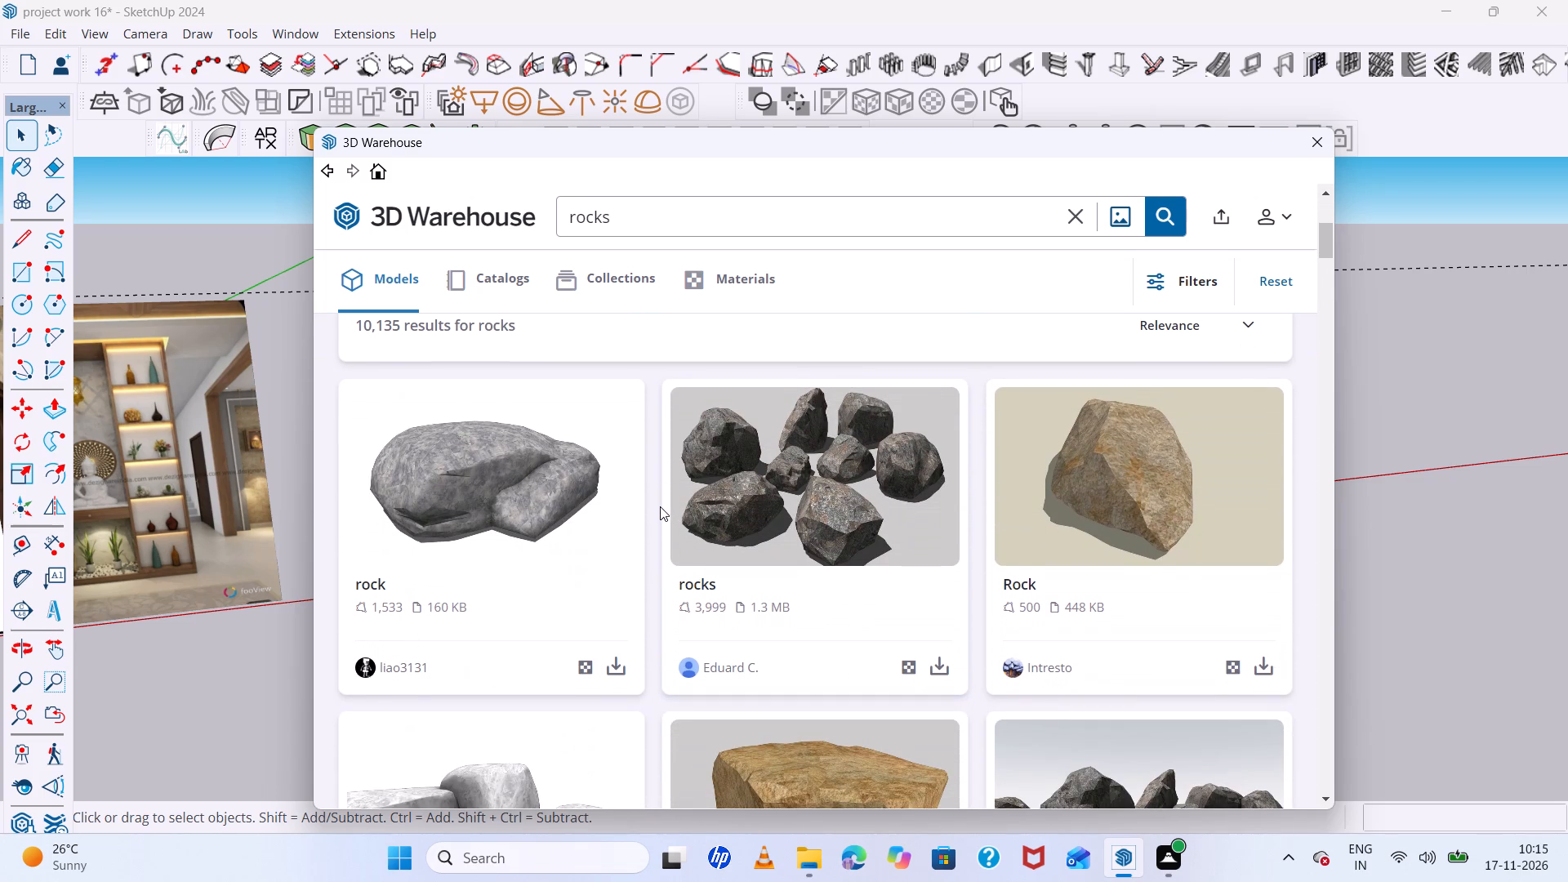
scroll(823, 534, down, 10)
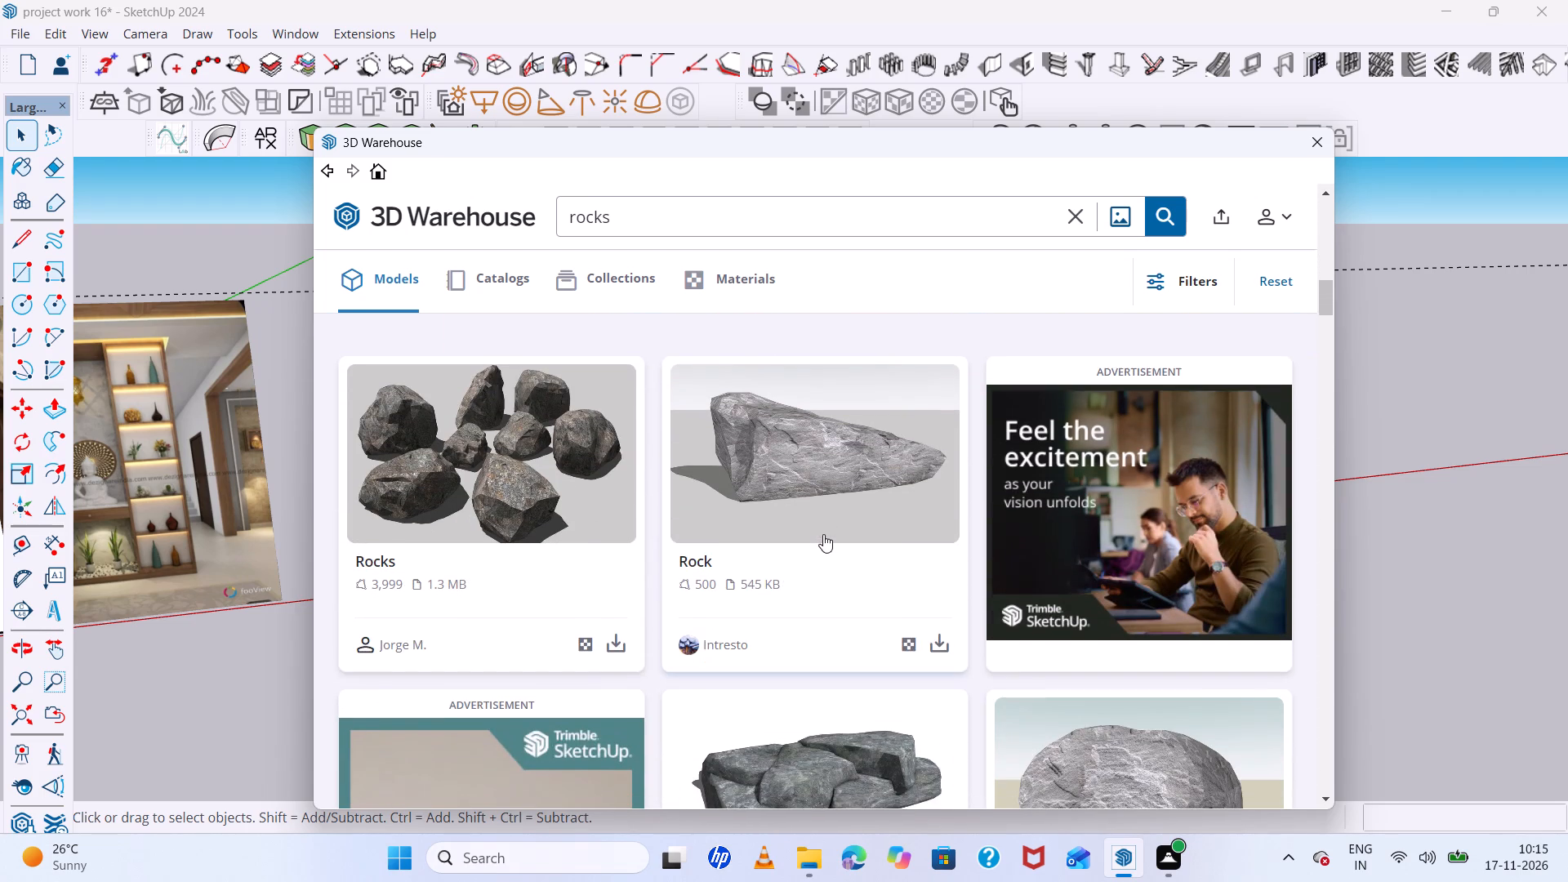
scroll(823, 534, down, 7)
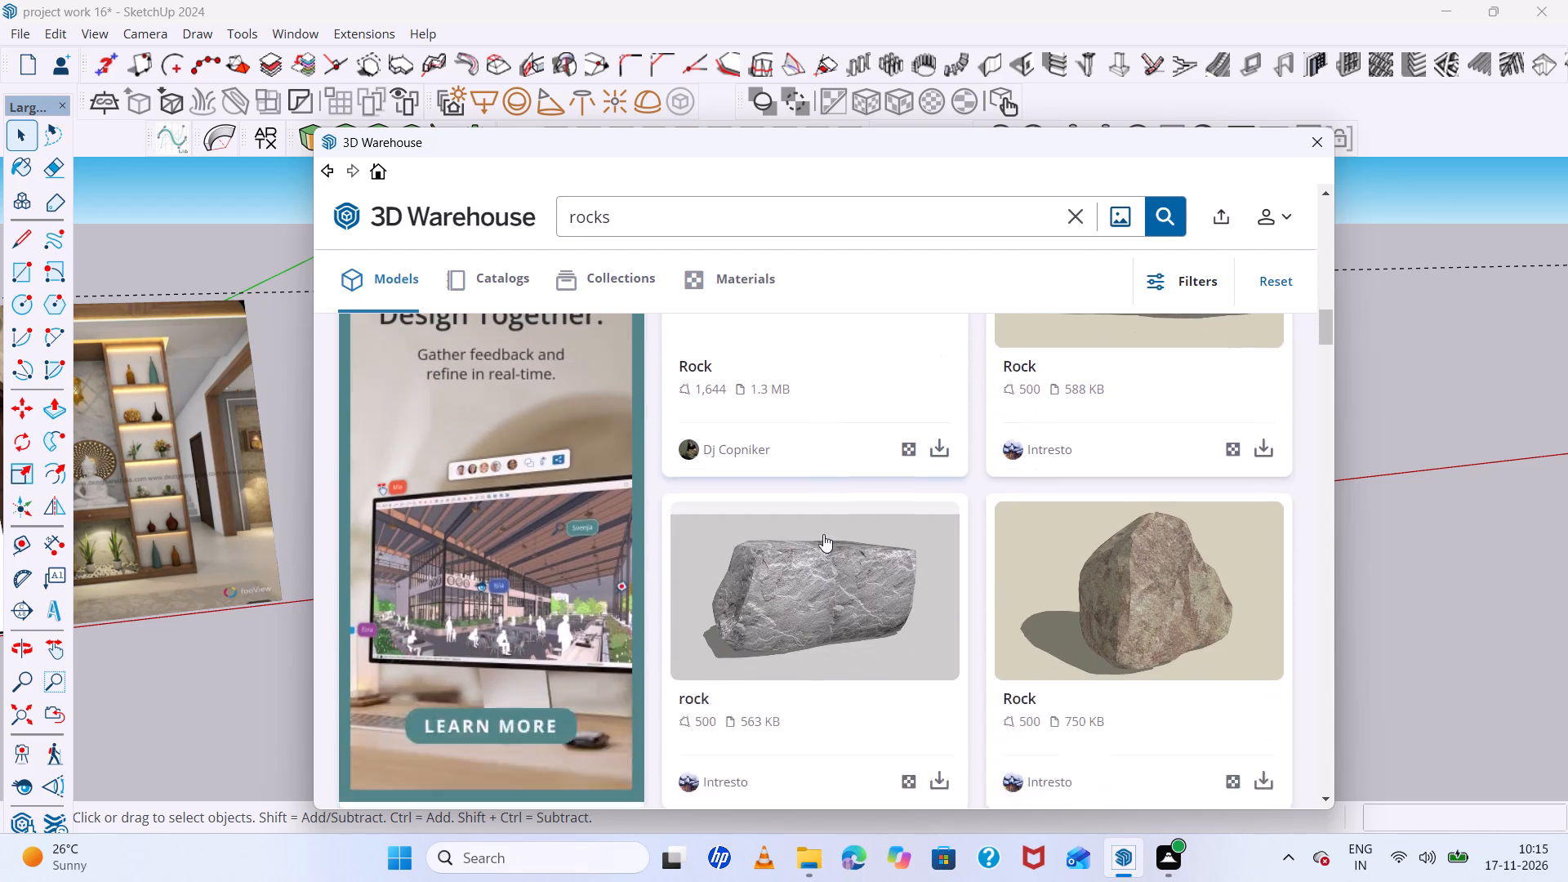
scroll(823, 534, down, 1)
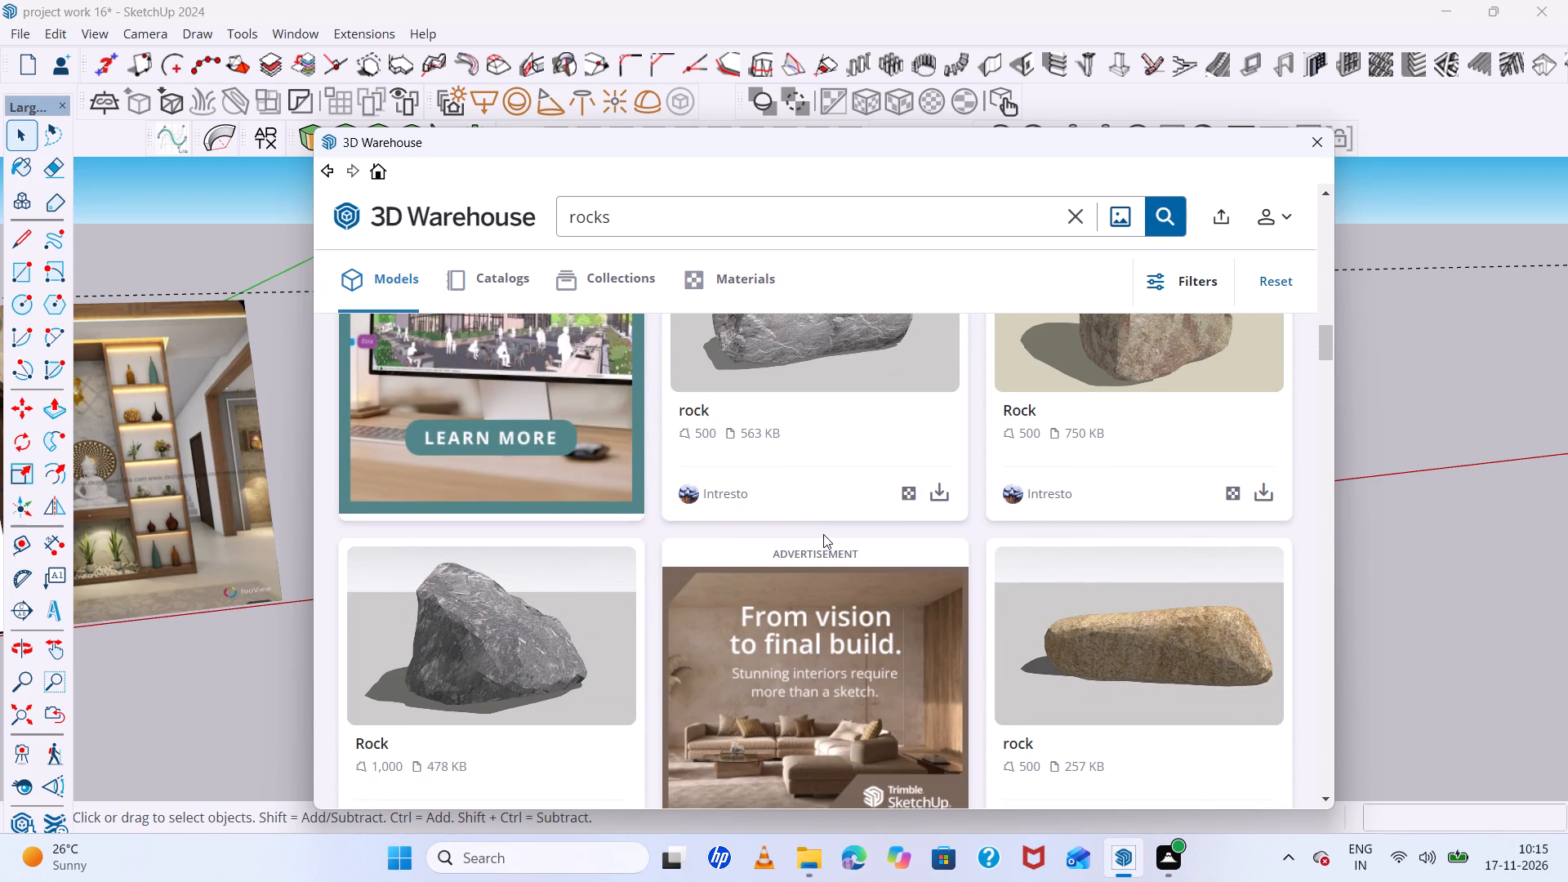
scroll(823, 534, down, 3)
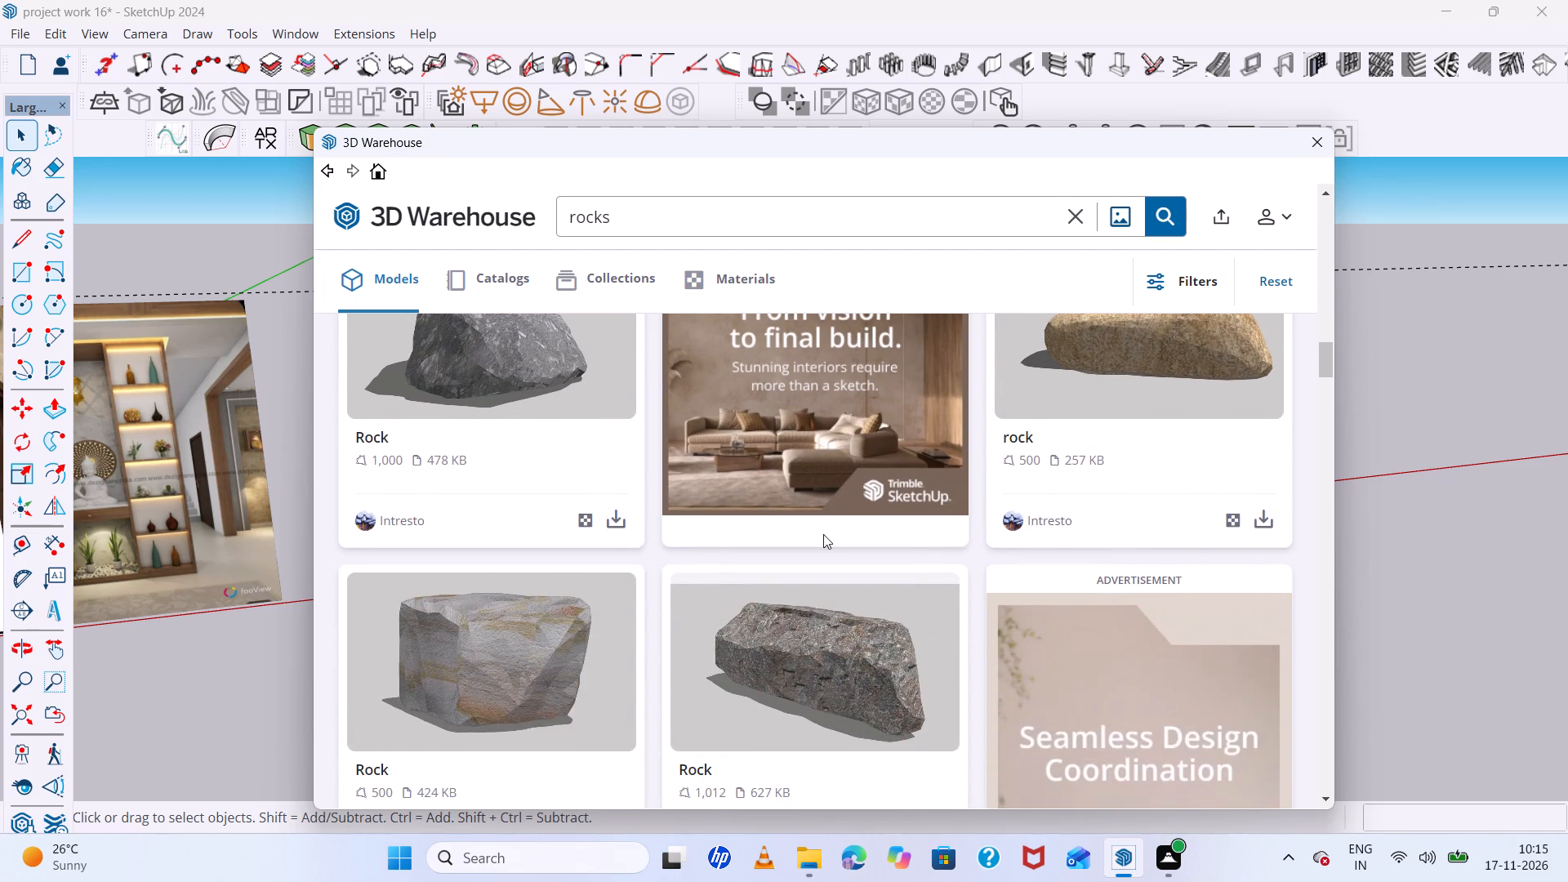
scroll(823, 534, down, 10)
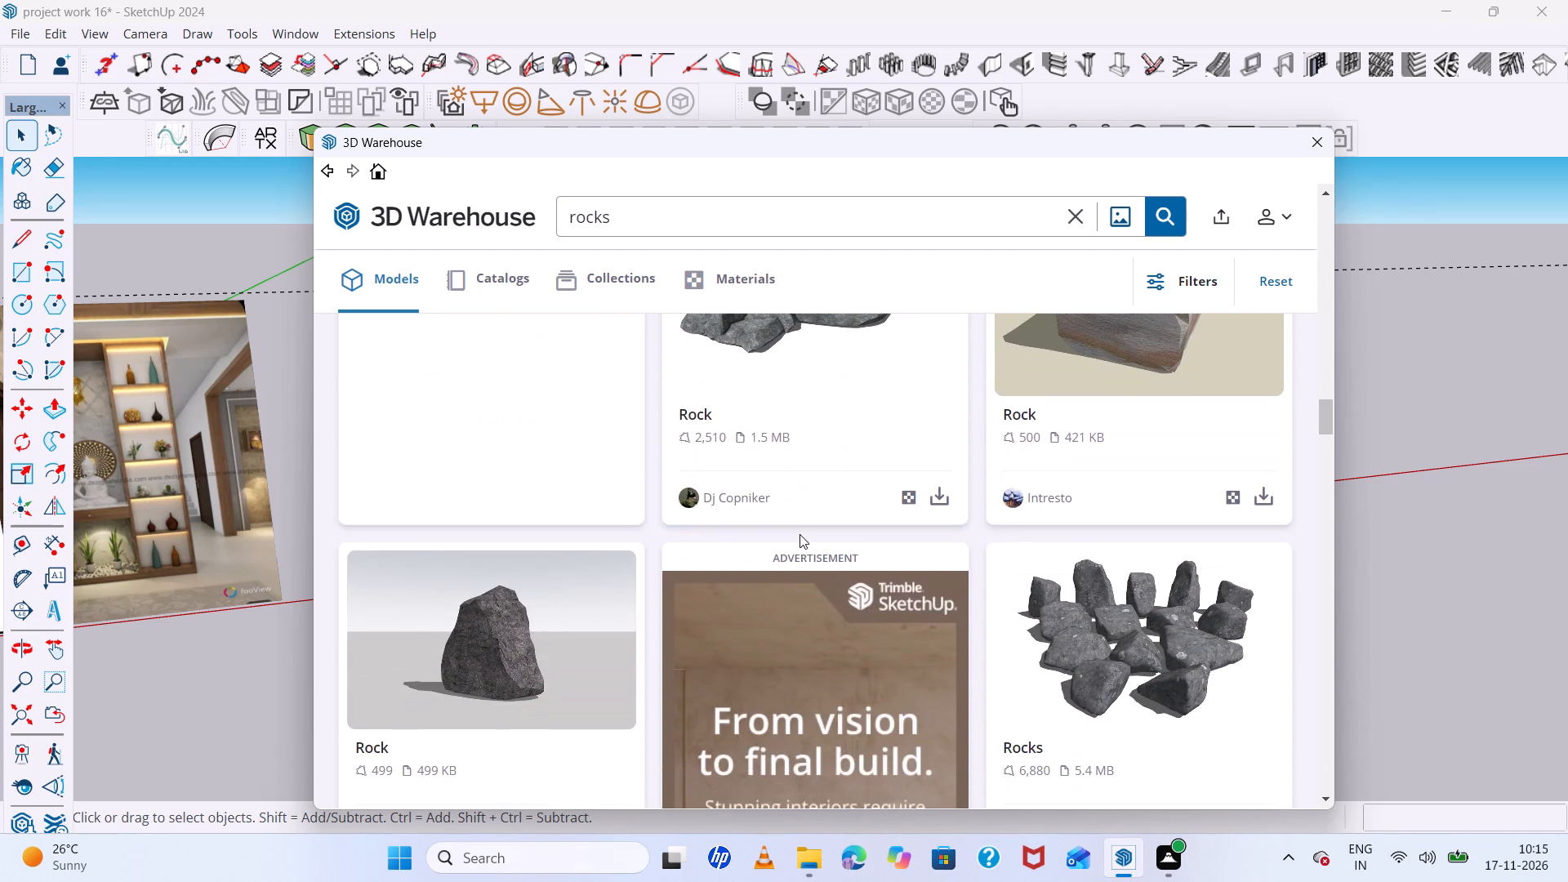
scroll(800, 534, down, 13)
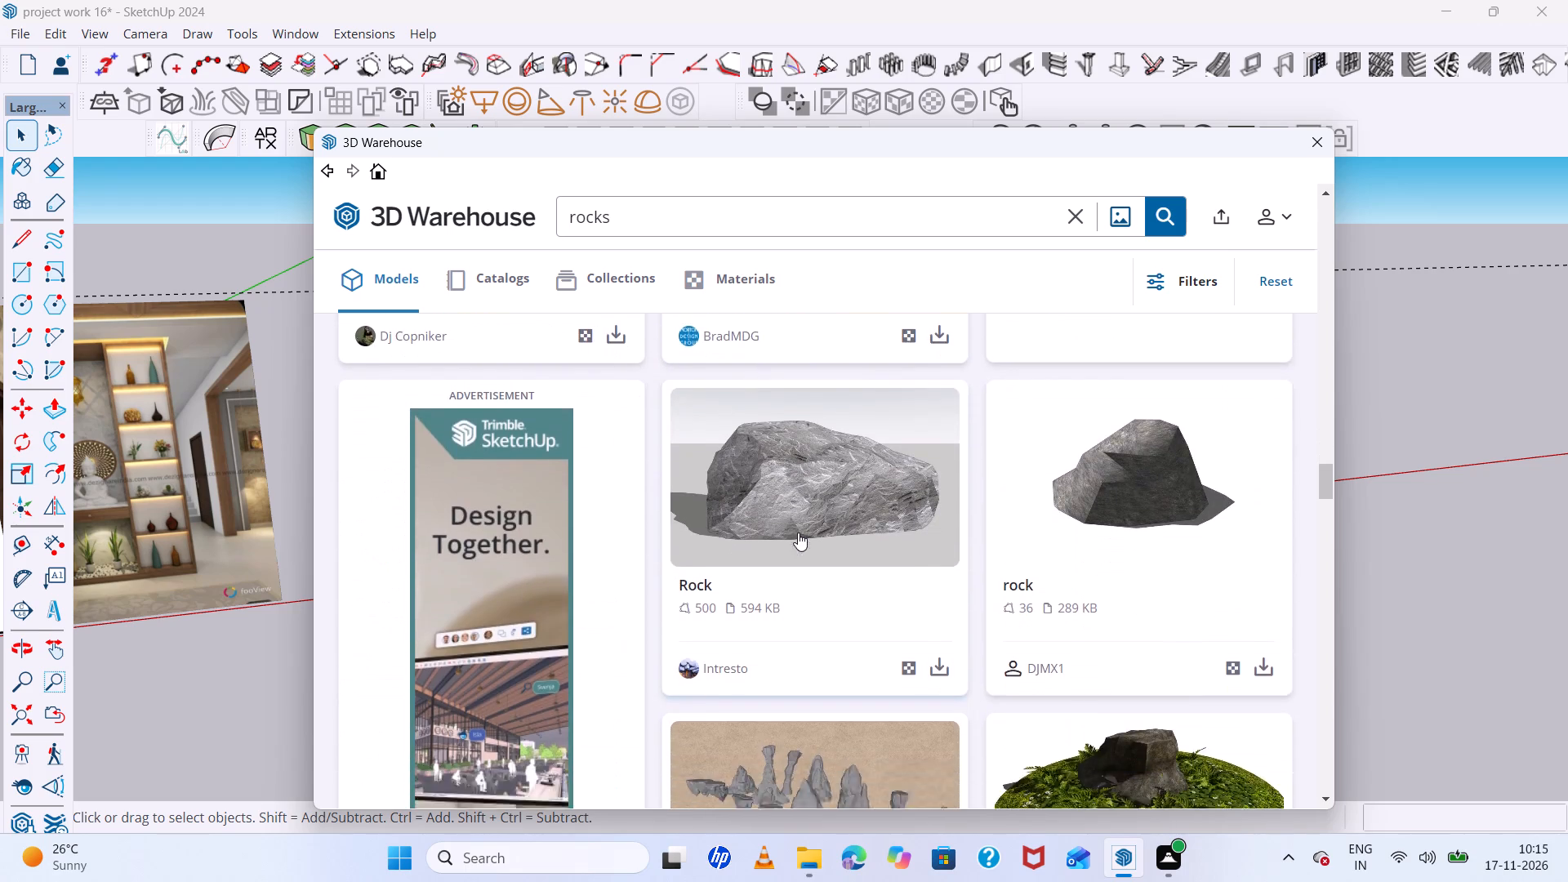
scroll(798, 532, down, 8)
scroll(798, 532, up, 6)
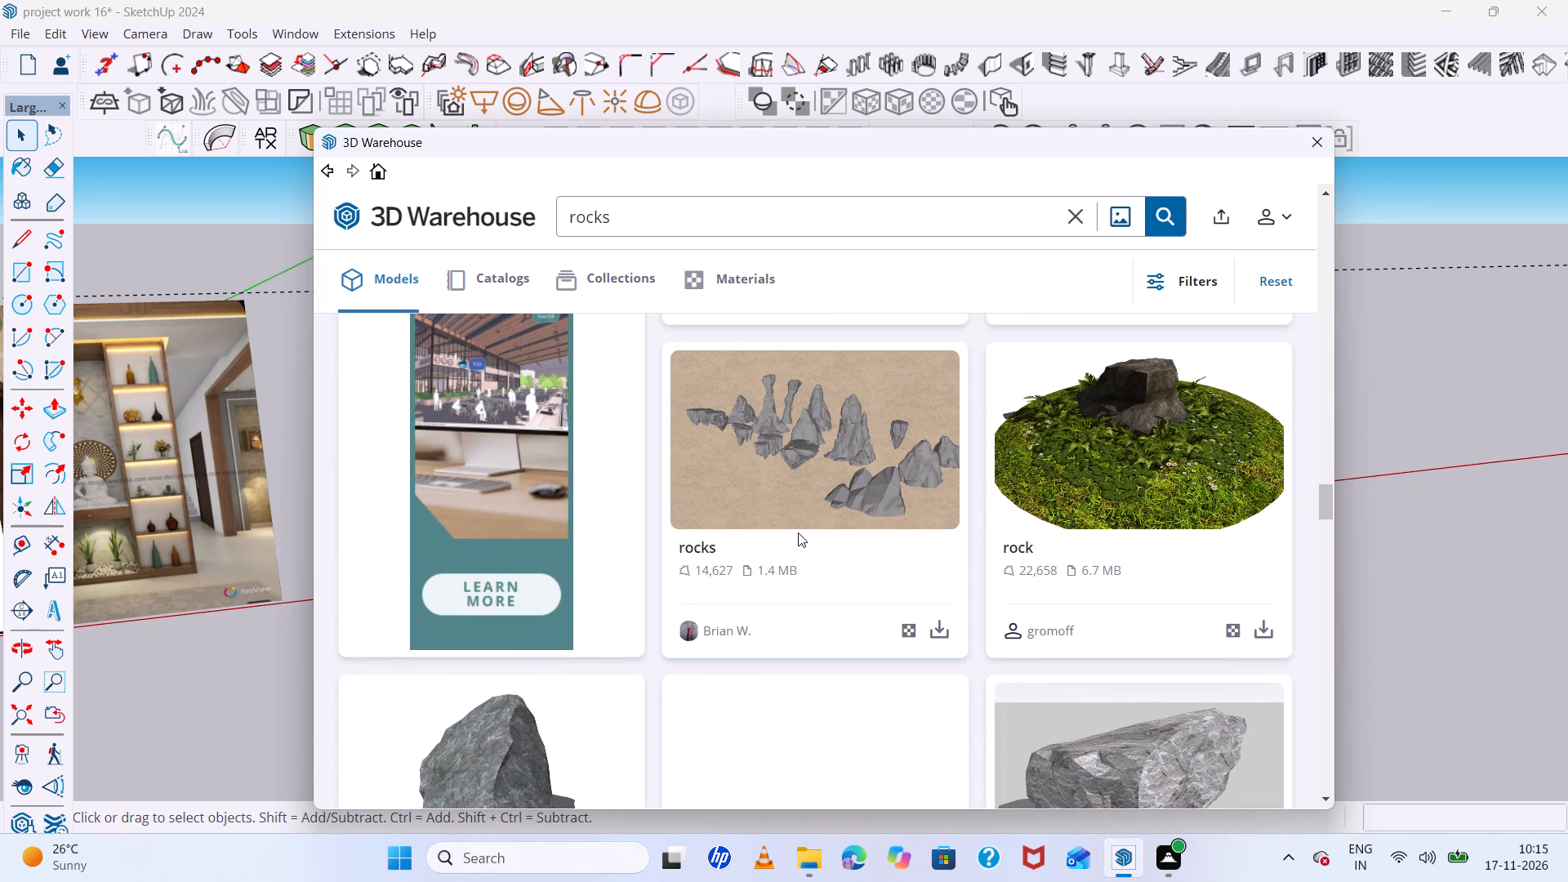
scroll(798, 532, down, 11)
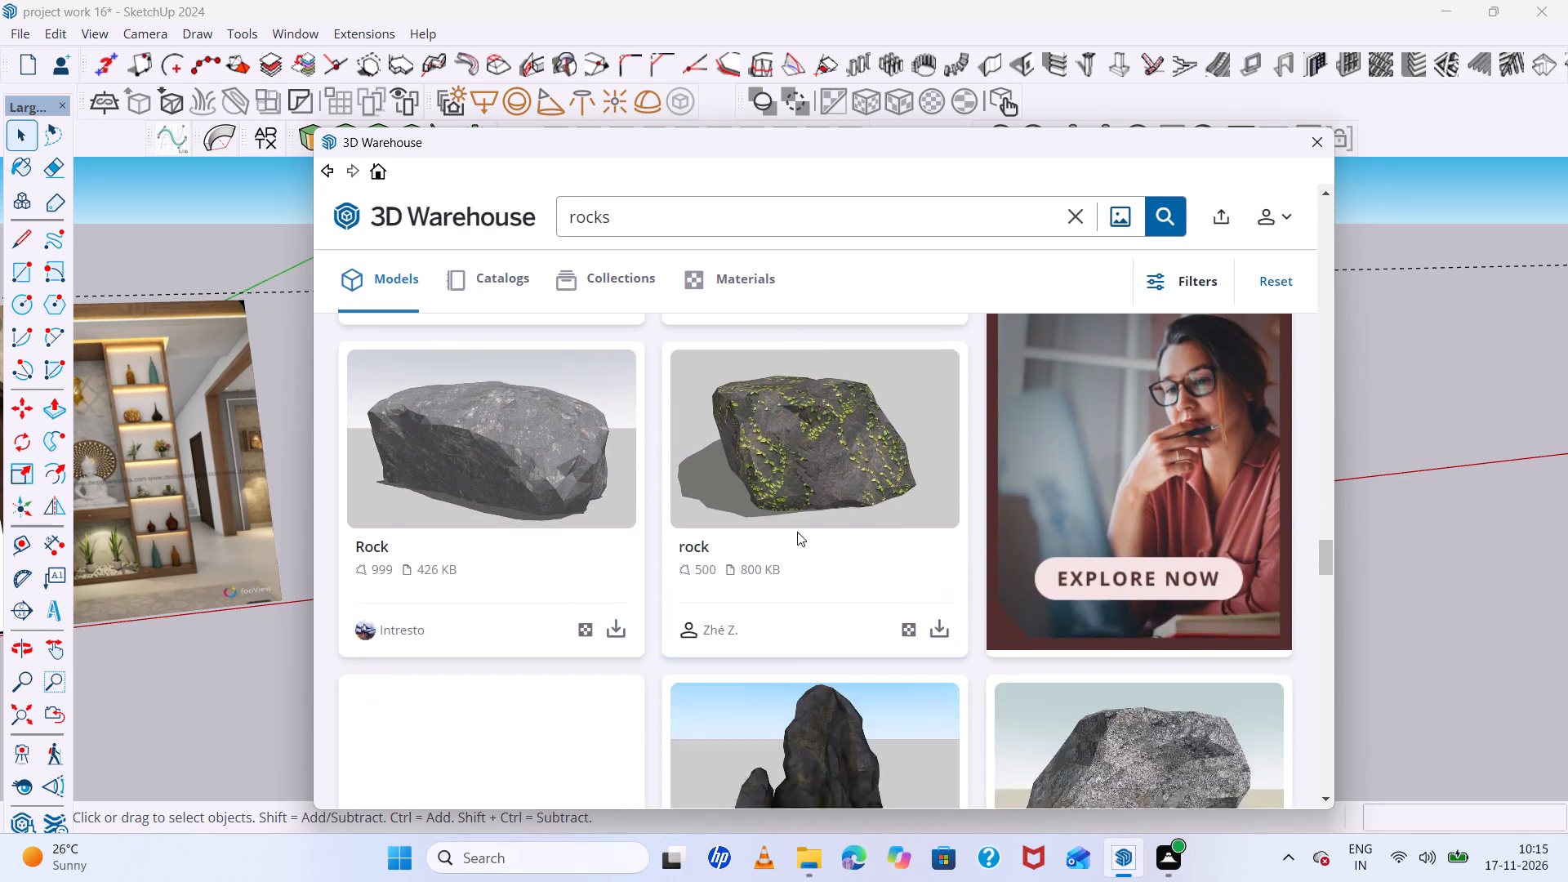
scroll(797, 532, down, 13)
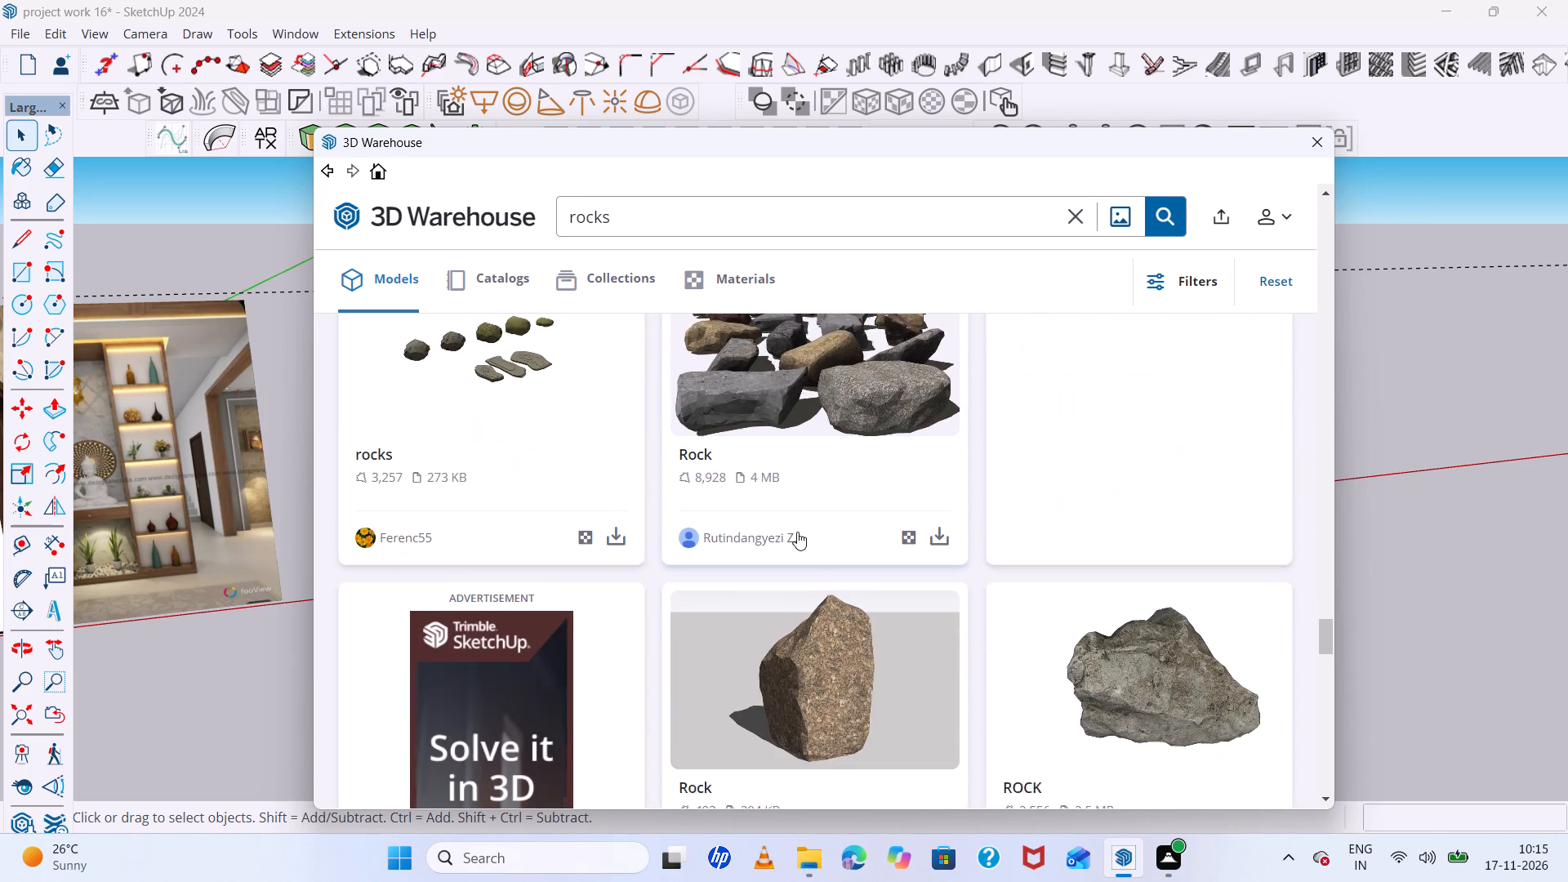
scroll(792, 532, down, 3)
scroll(792, 532, up, 6)
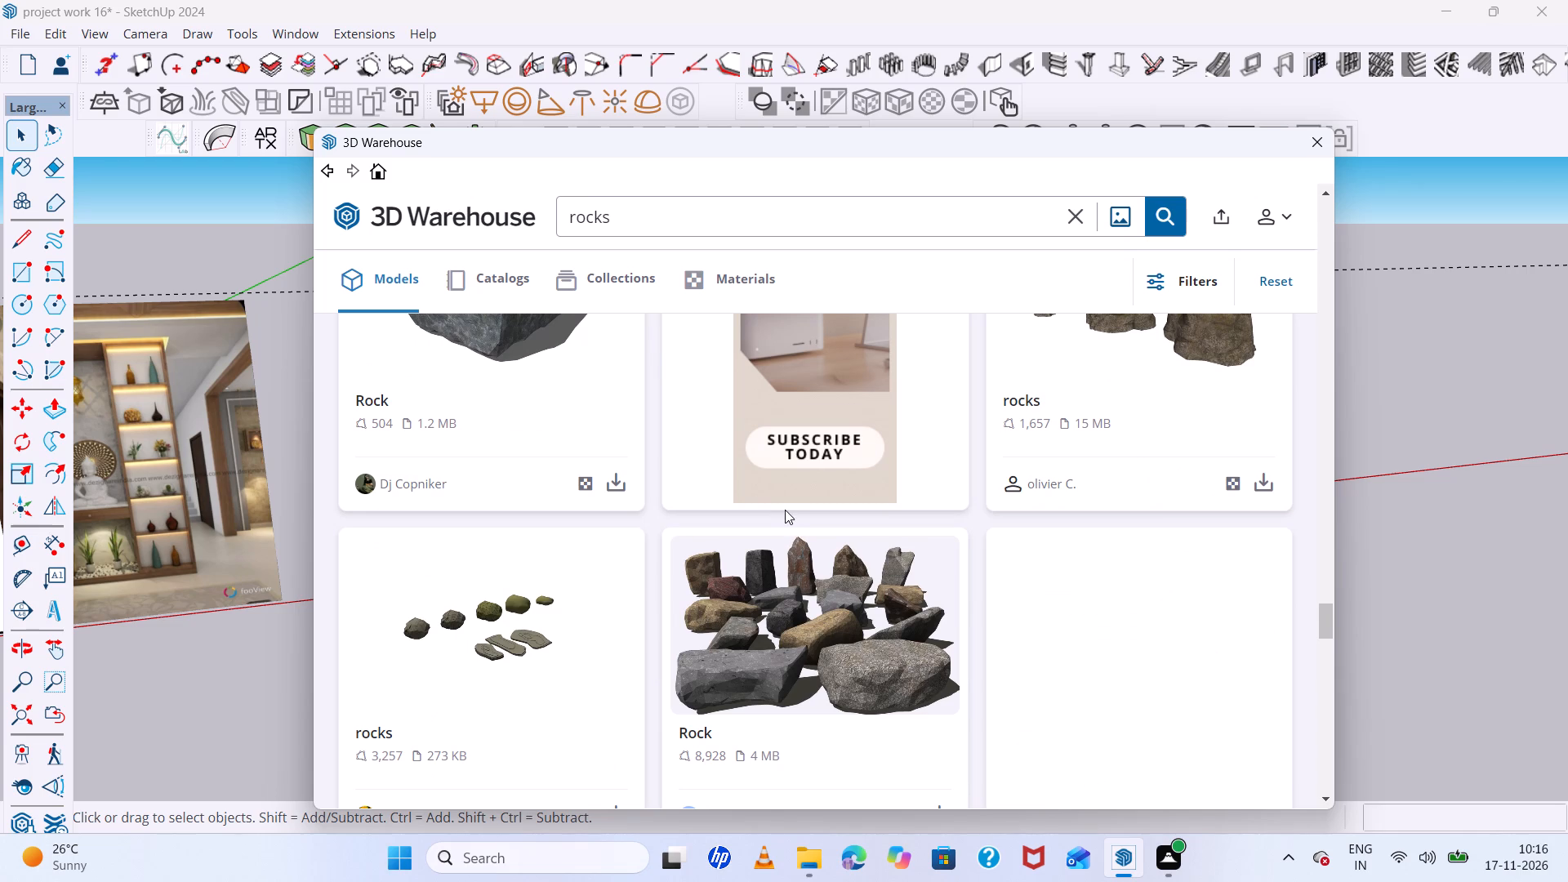
scroll(783, 513, down, 5)
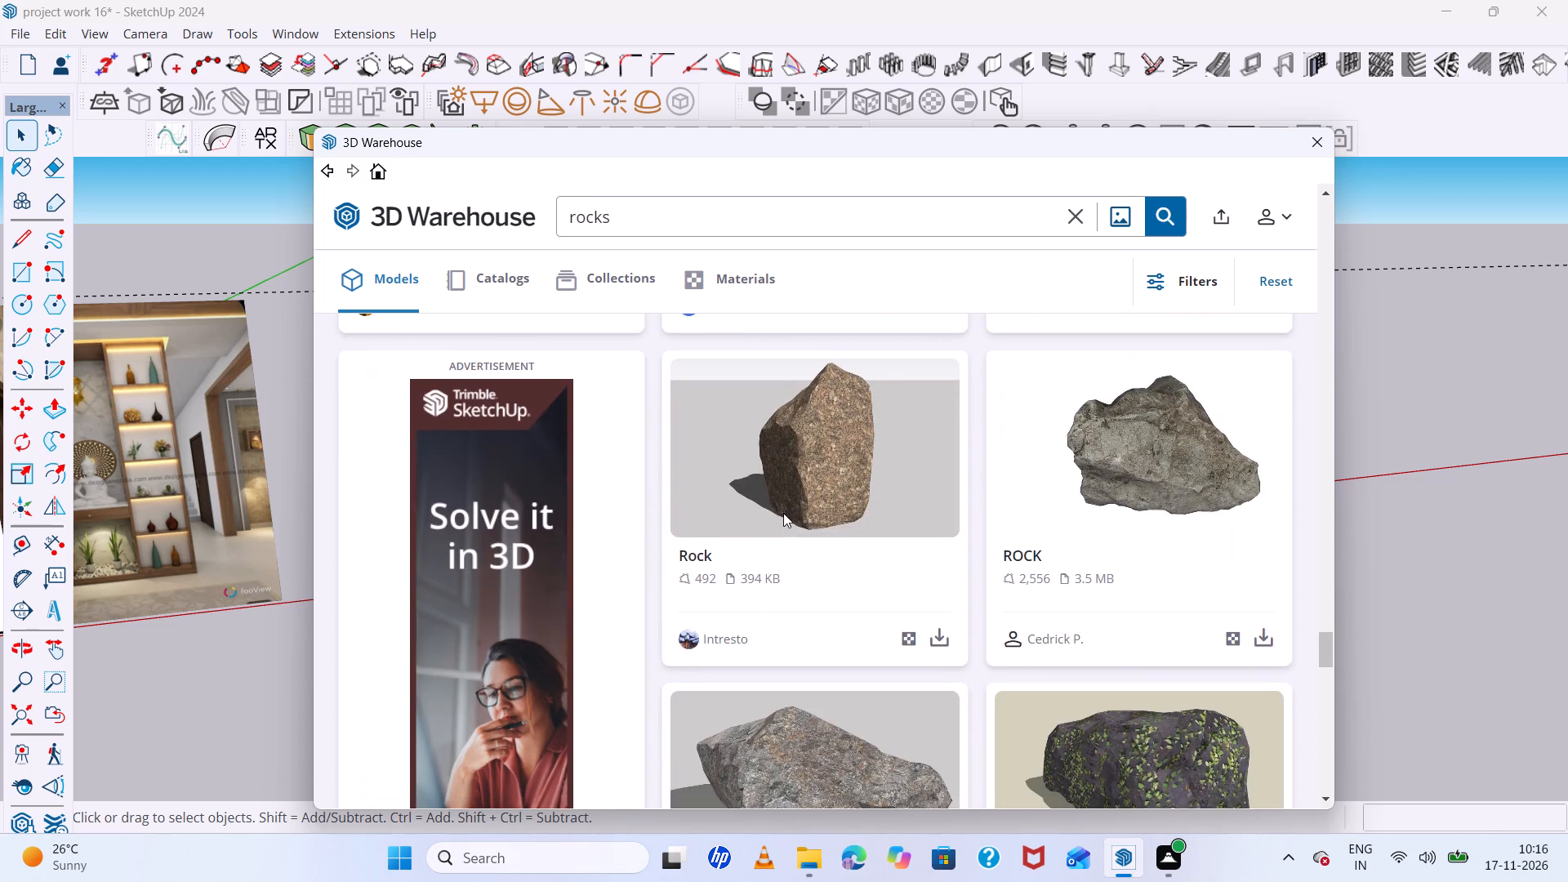
scroll(783, 513, down, 9)
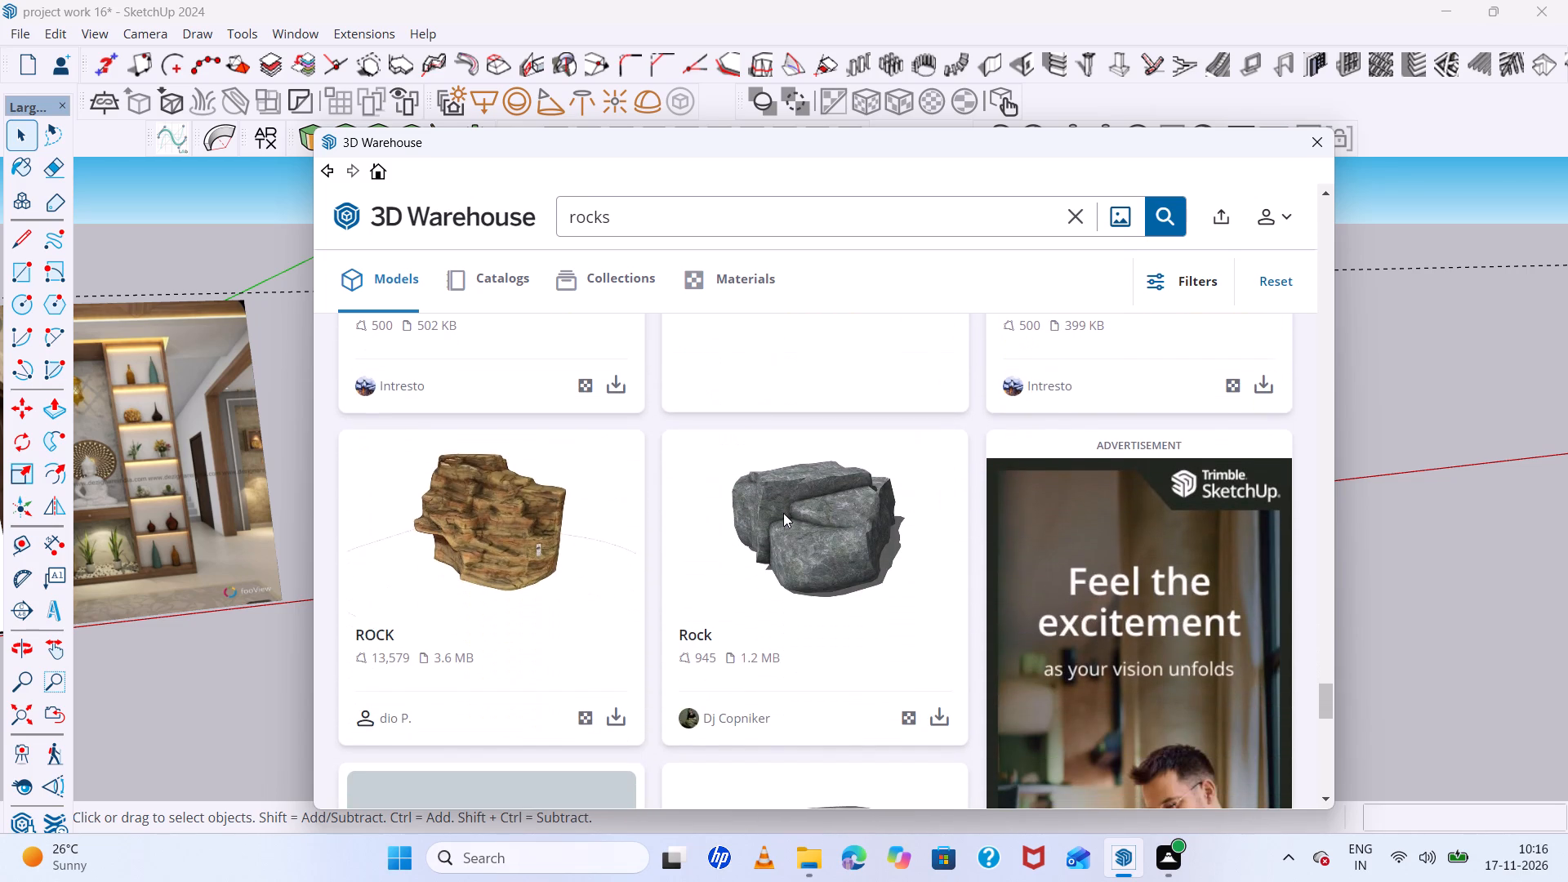
scroll(783, 513, down, 5)
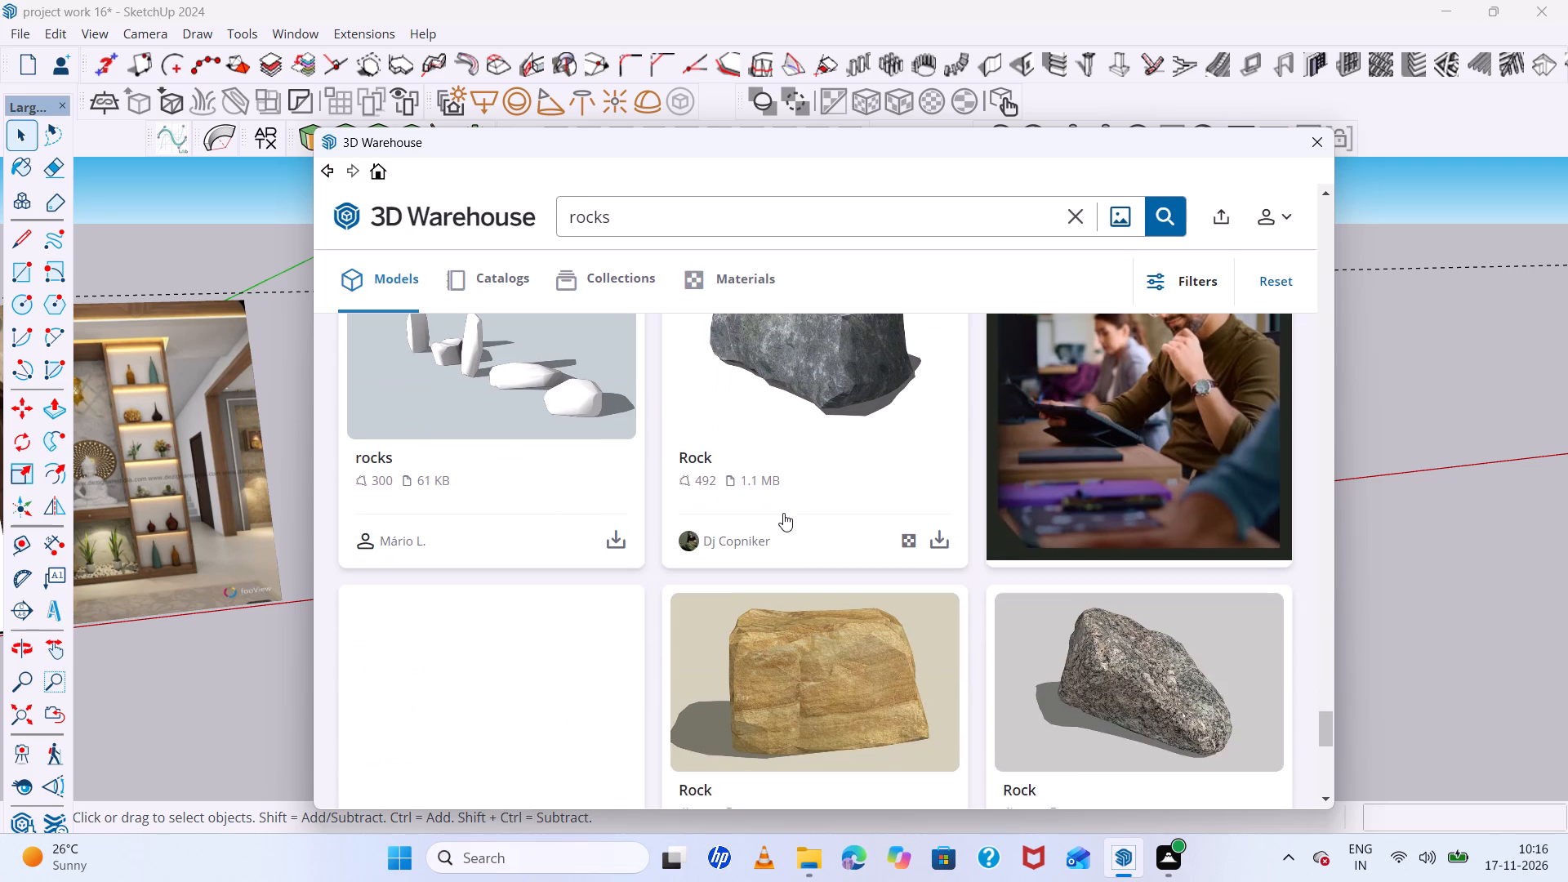
scroll(783, 513, down, 9)
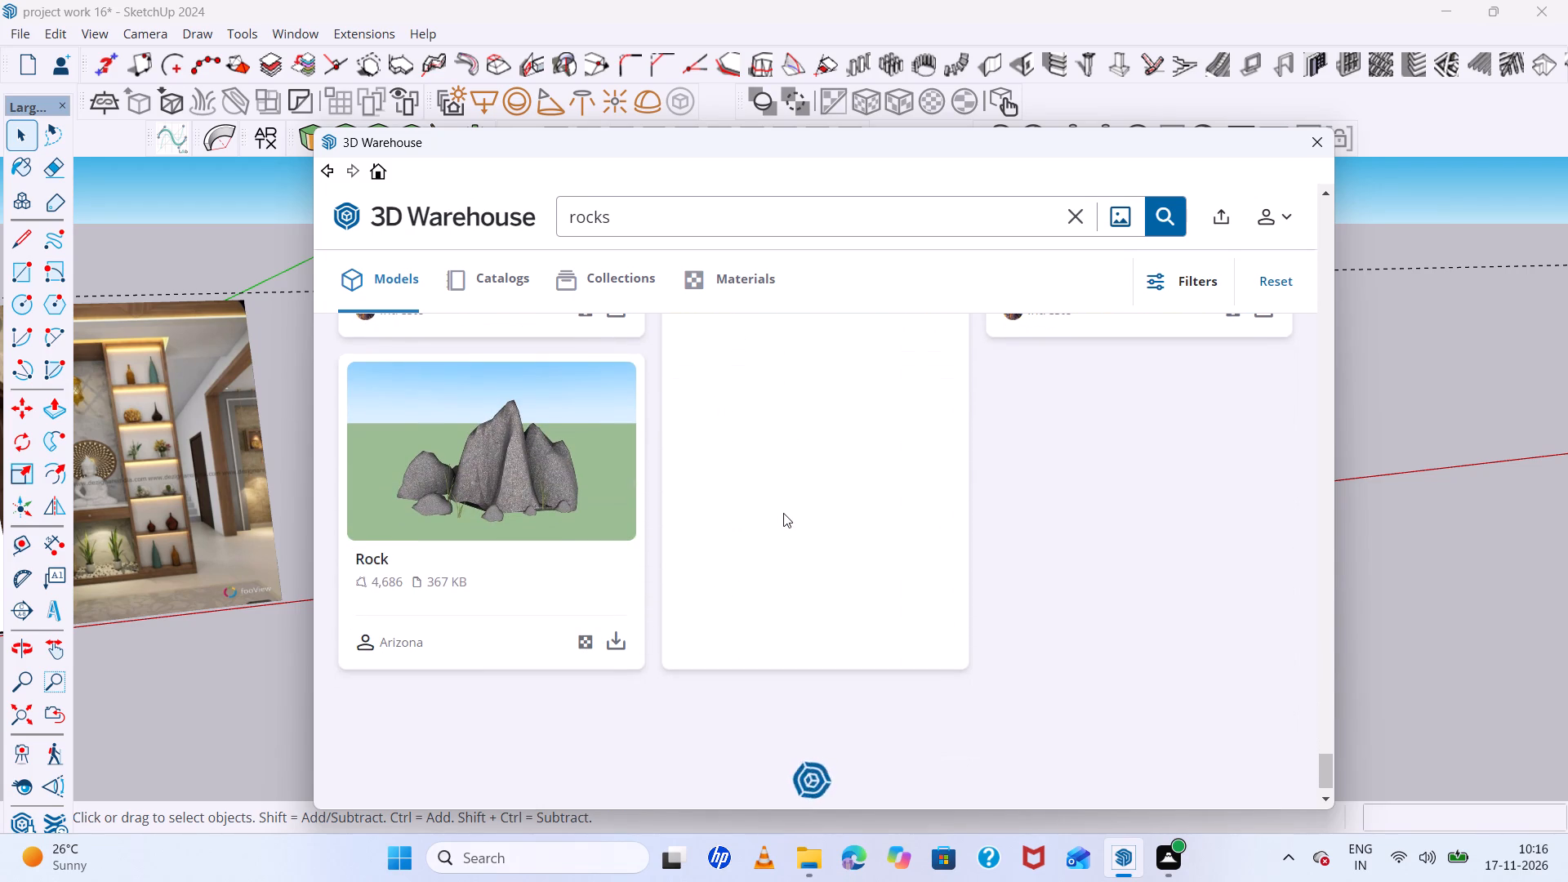
scroll(783, 513, down, 6)
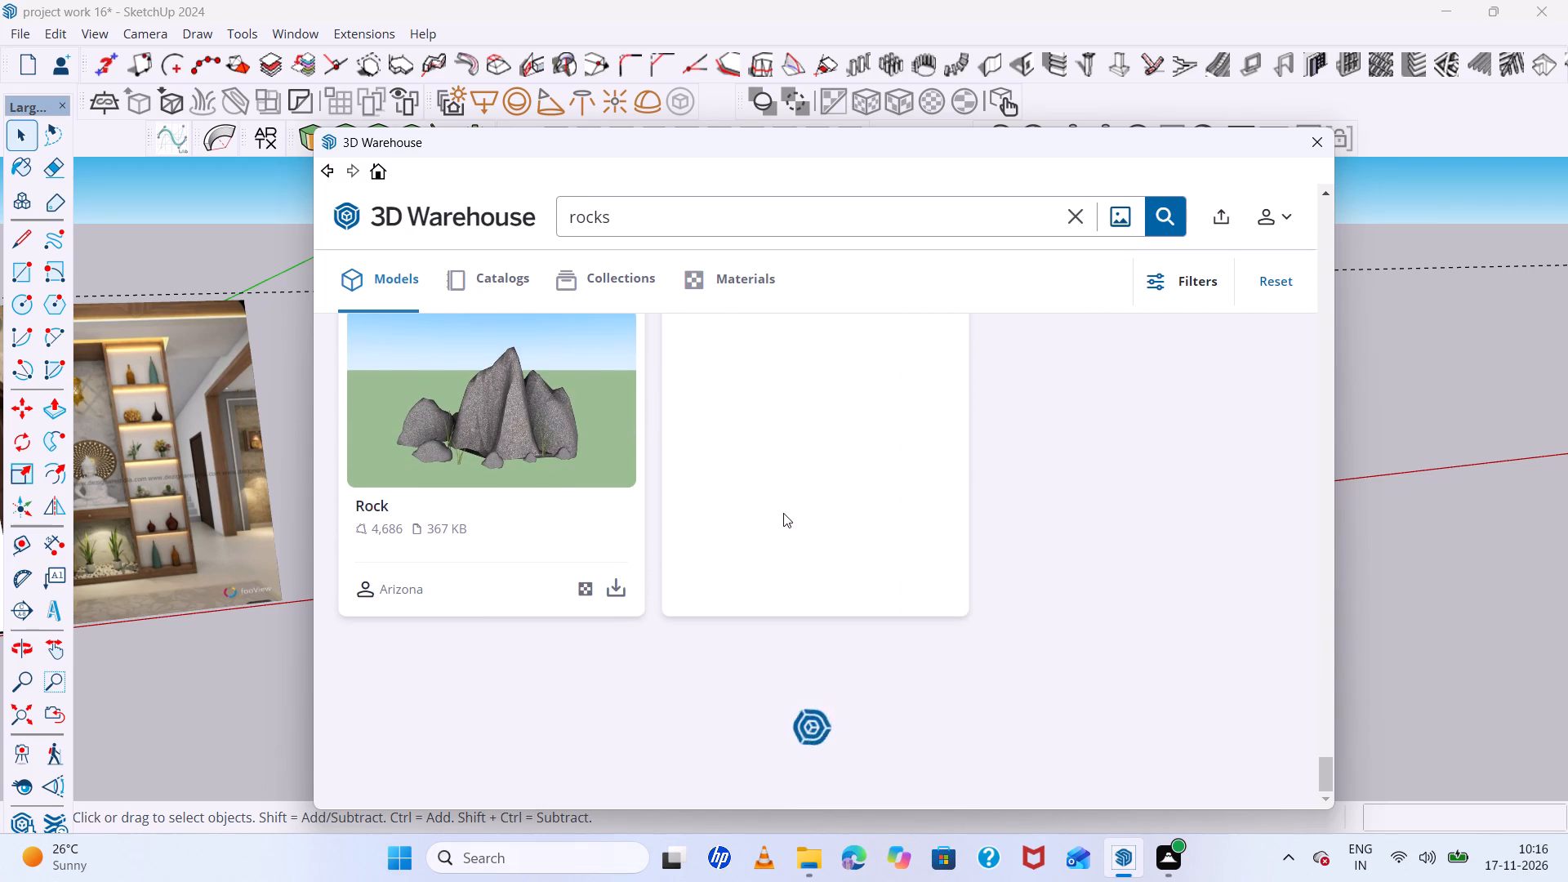
scroll(783, 514, up, 3)
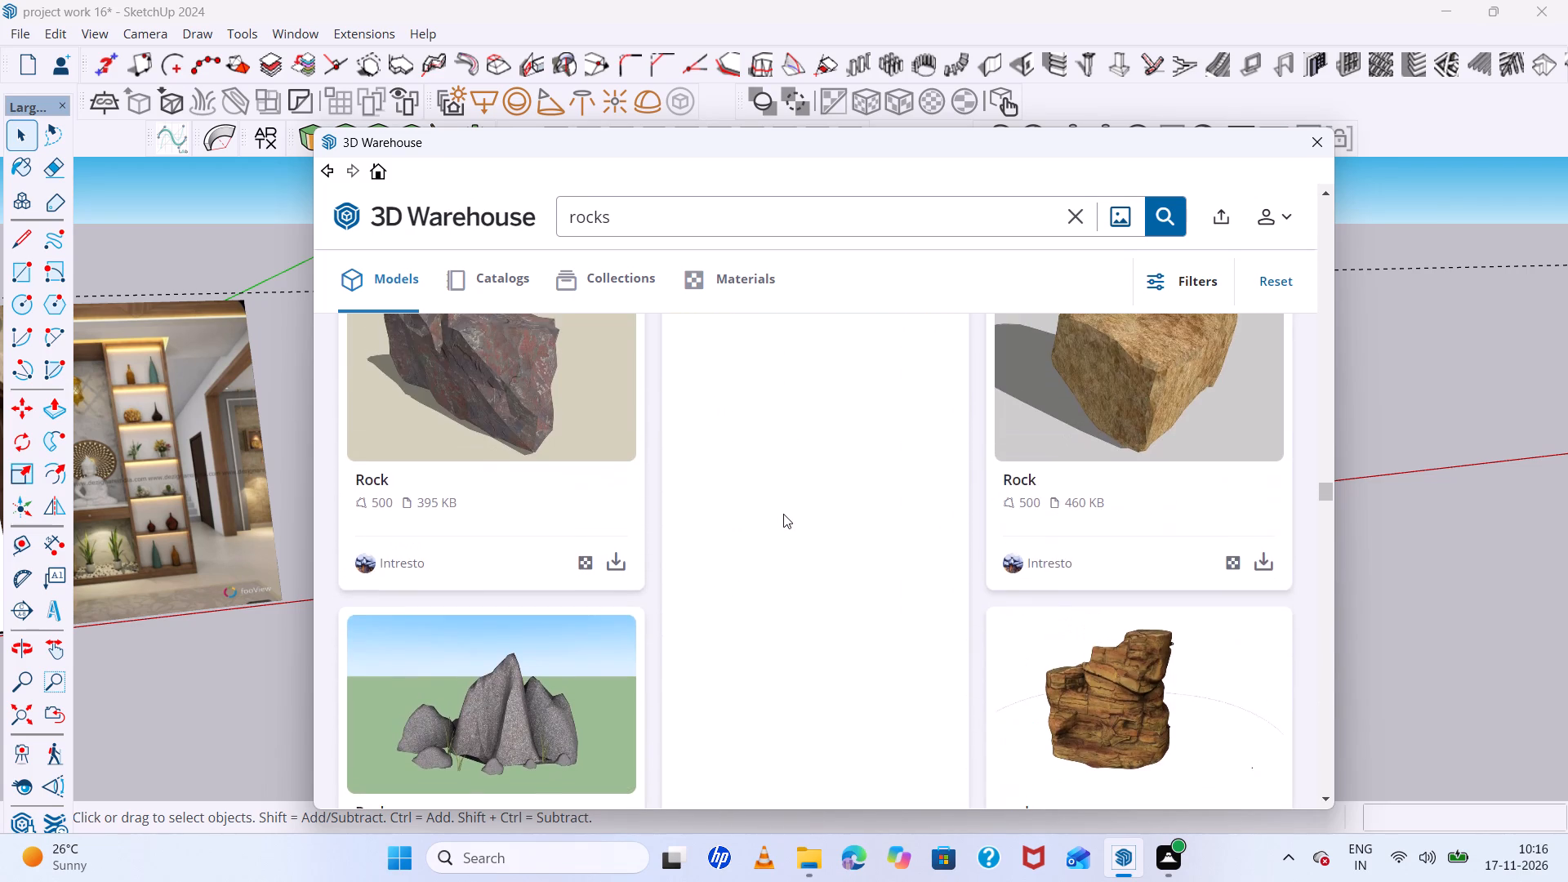
scroll(783, 514, down, 4)
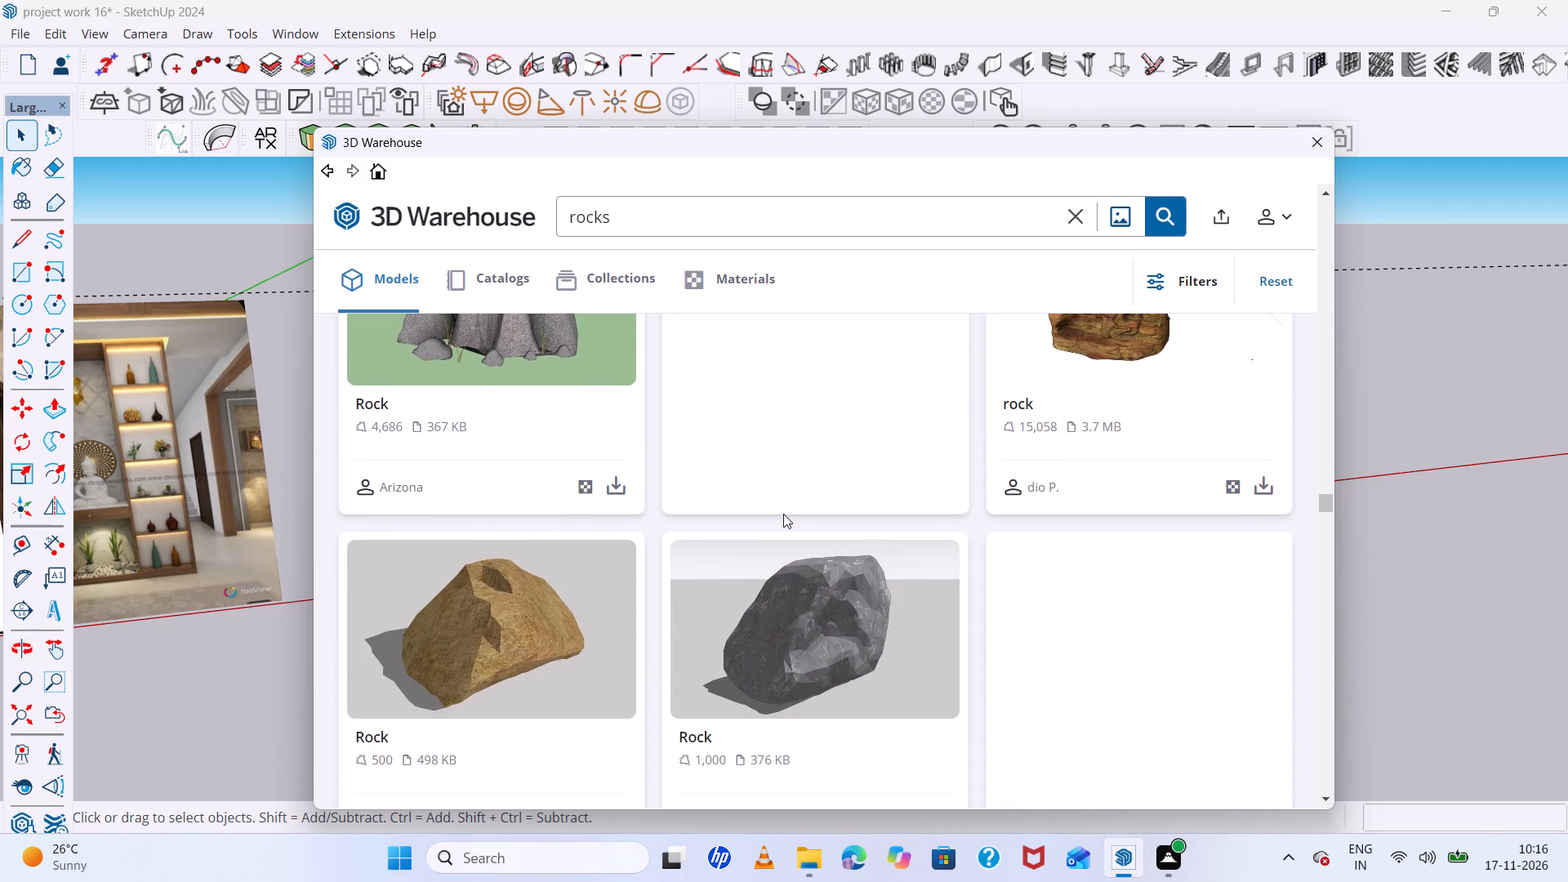
scroll(783, 514, down, 4)
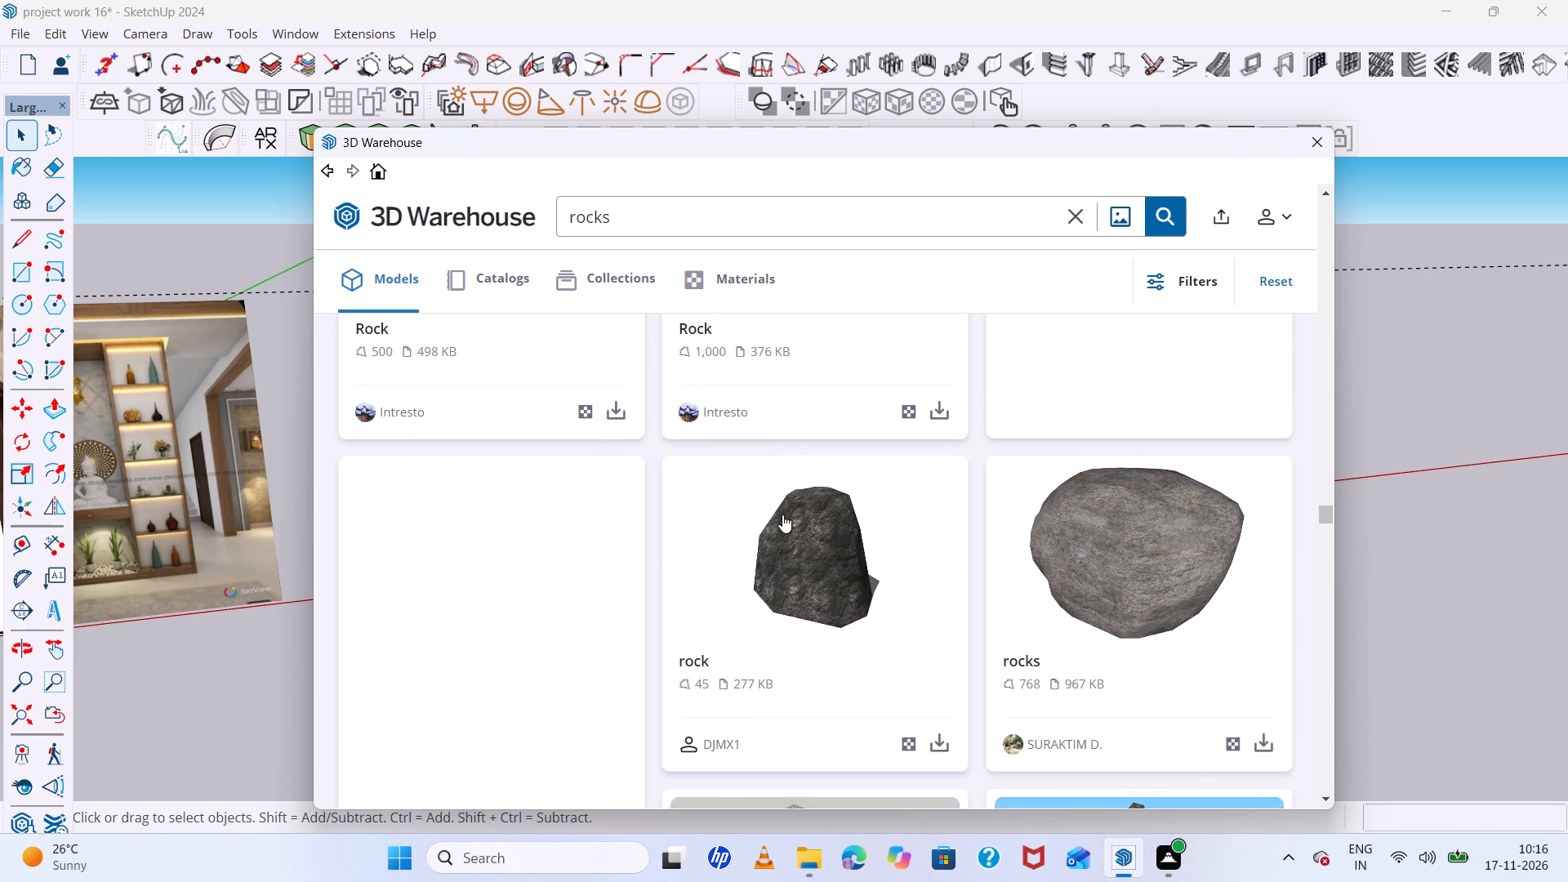
scroll(782, 514, down, 10)
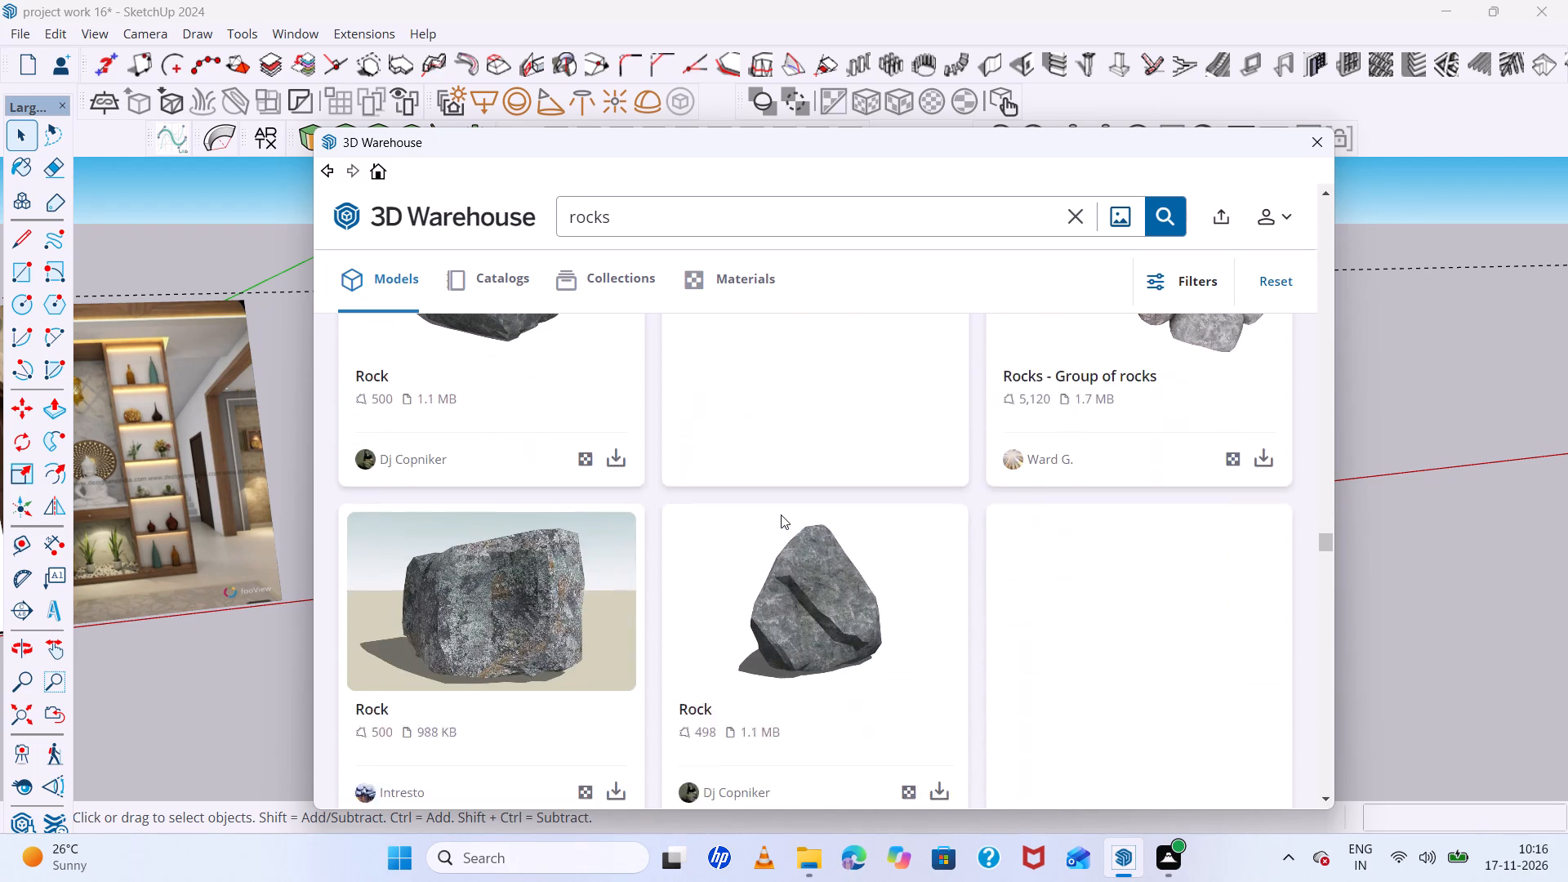
scroll(781, 514, down, 1)
scroll(781, 514, up, 6)
Download the "Rocks - Group of rocks" model into the scene and place it on the open floor beyond the white cabinet.
click(1076, 684)
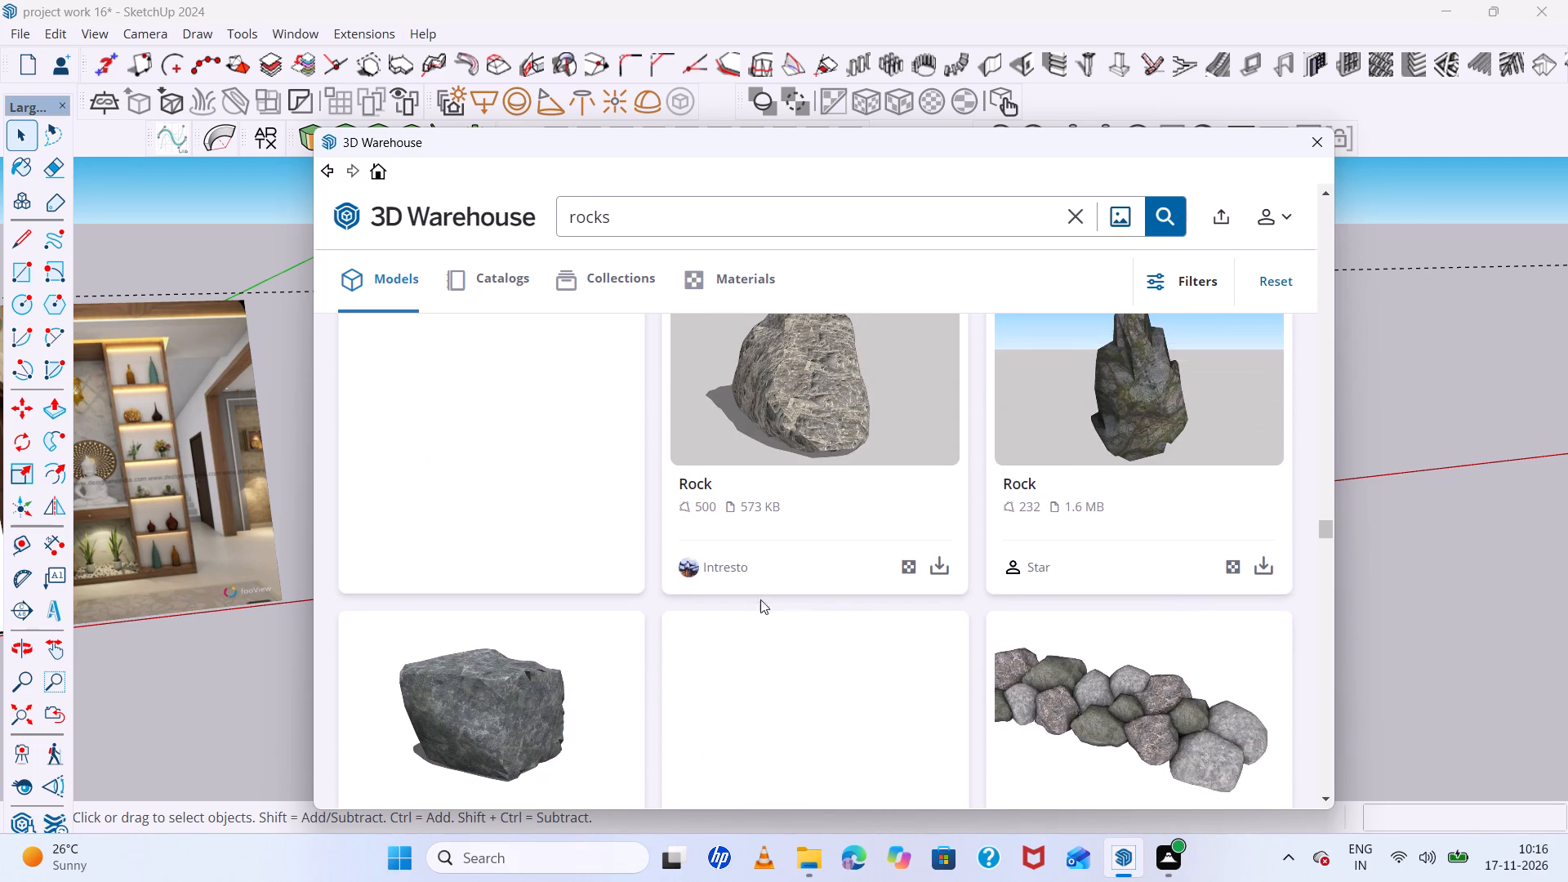
scroll(679, 582, down, 7)
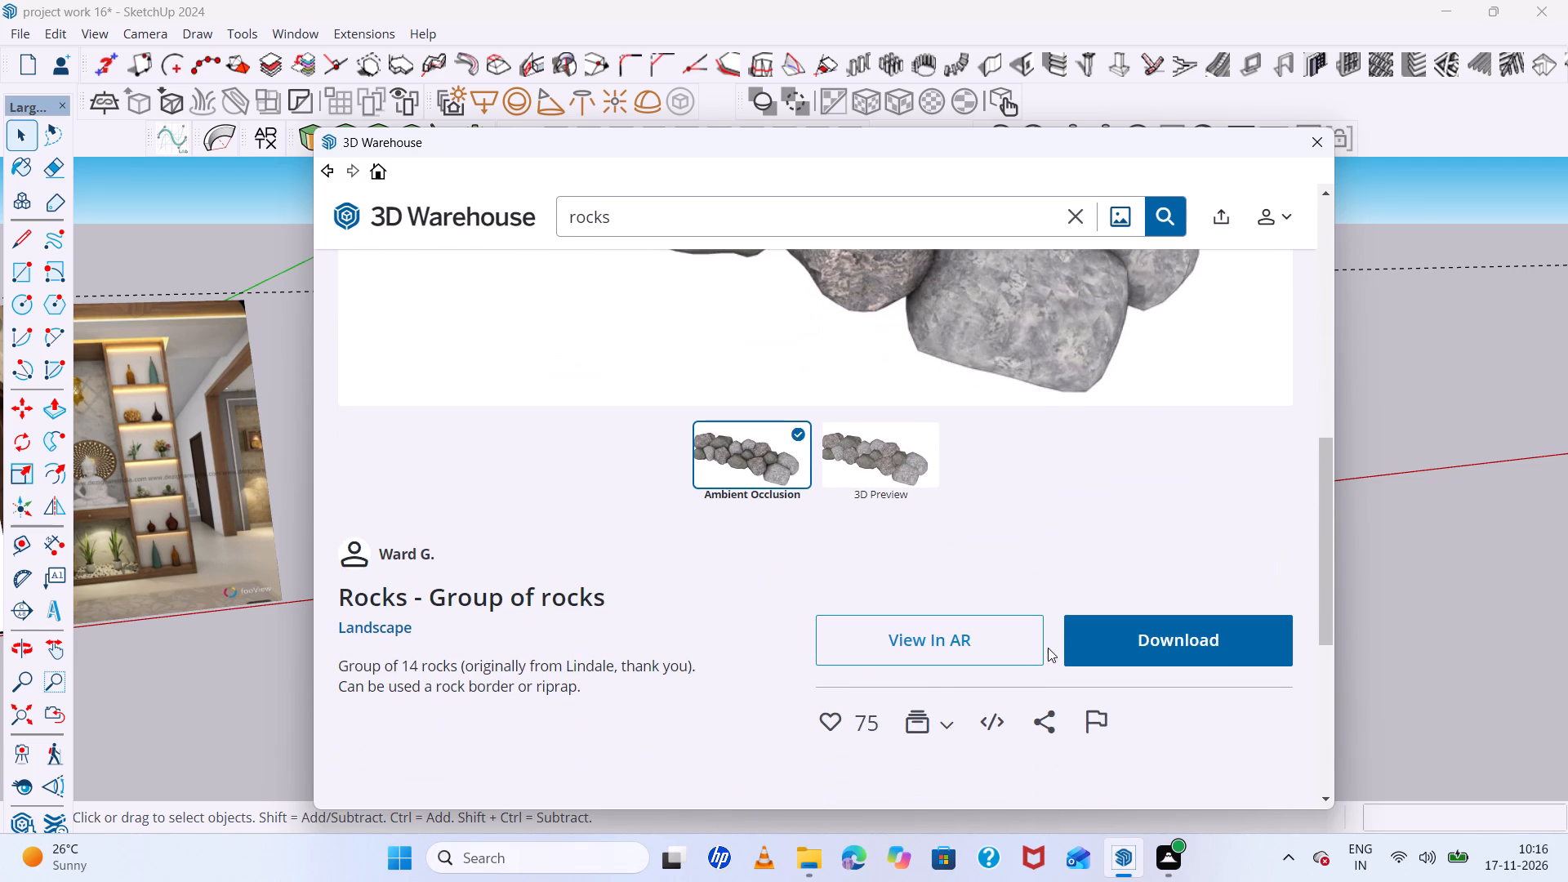
click(1075, 647)
click(776, 496)
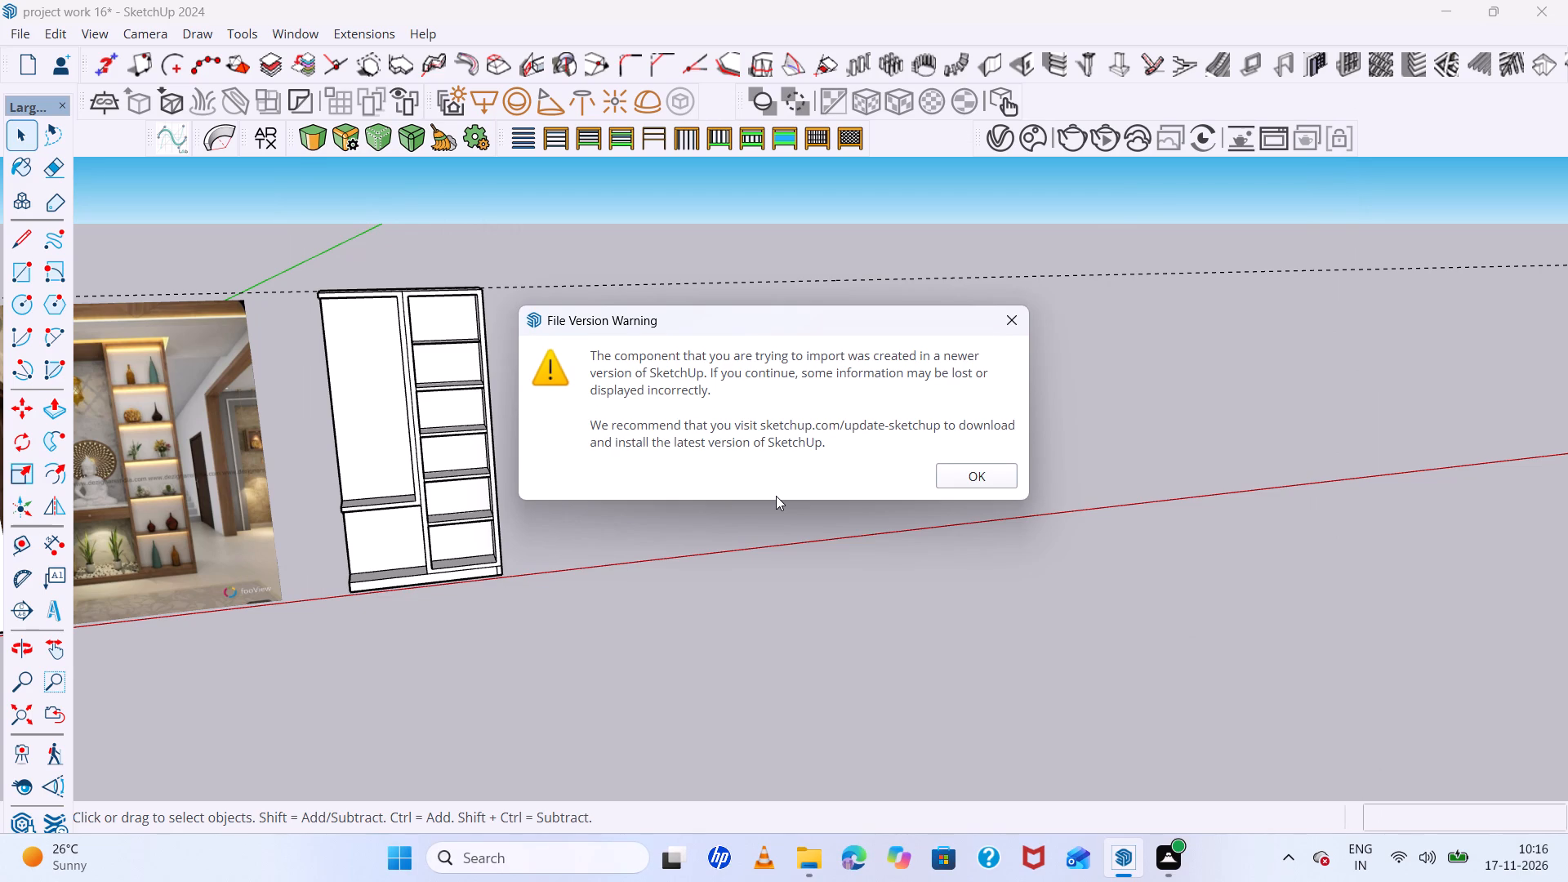
click(980, 480)
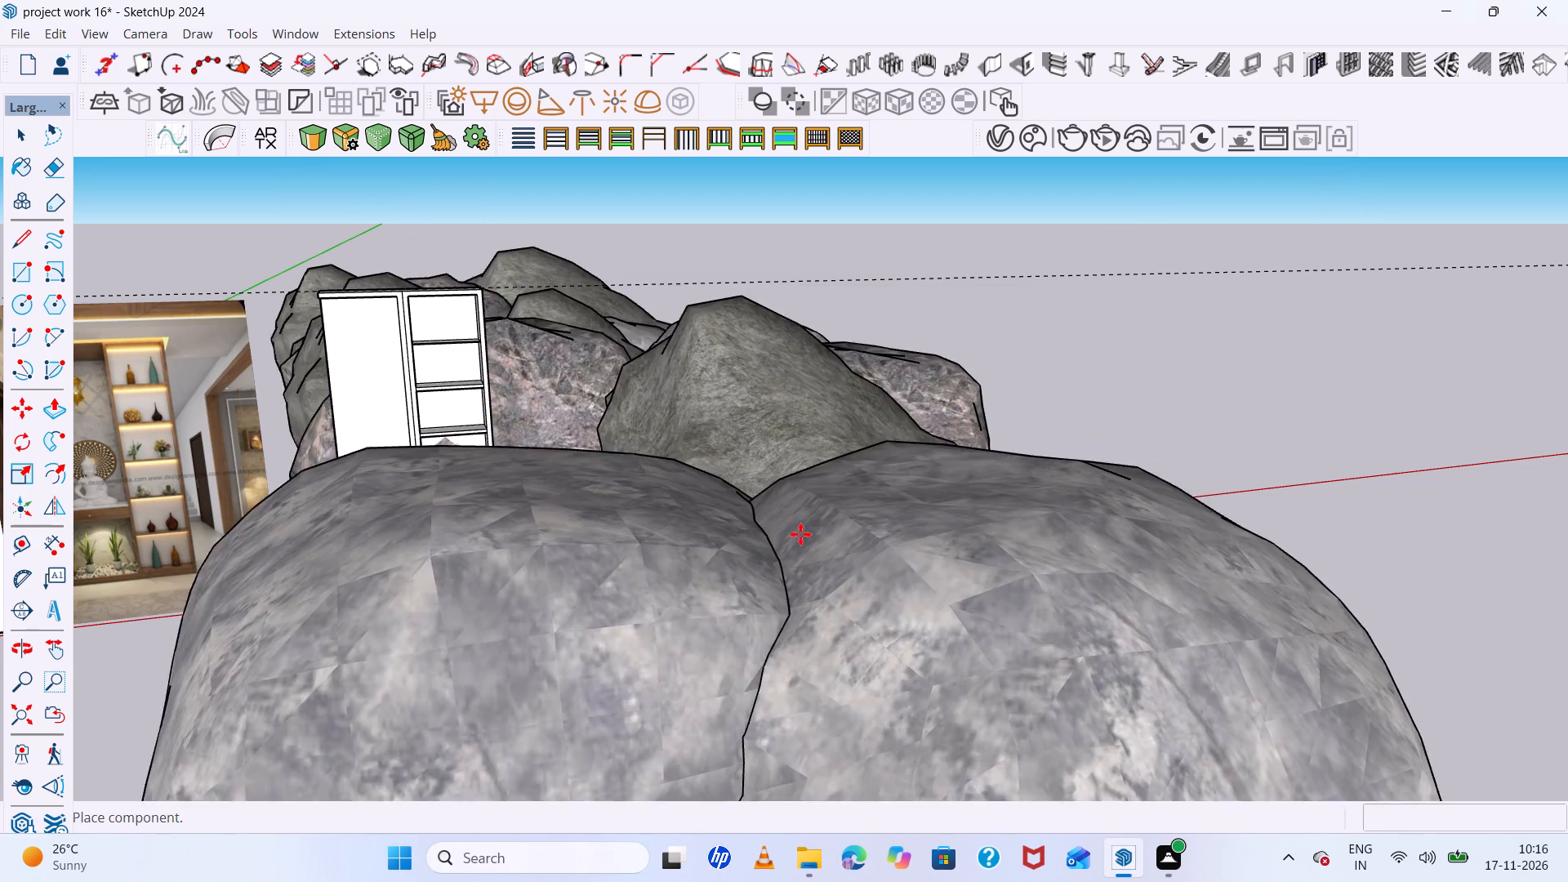
scroll(789, 523, down, 20)
scroll(789, 523, down, 13)
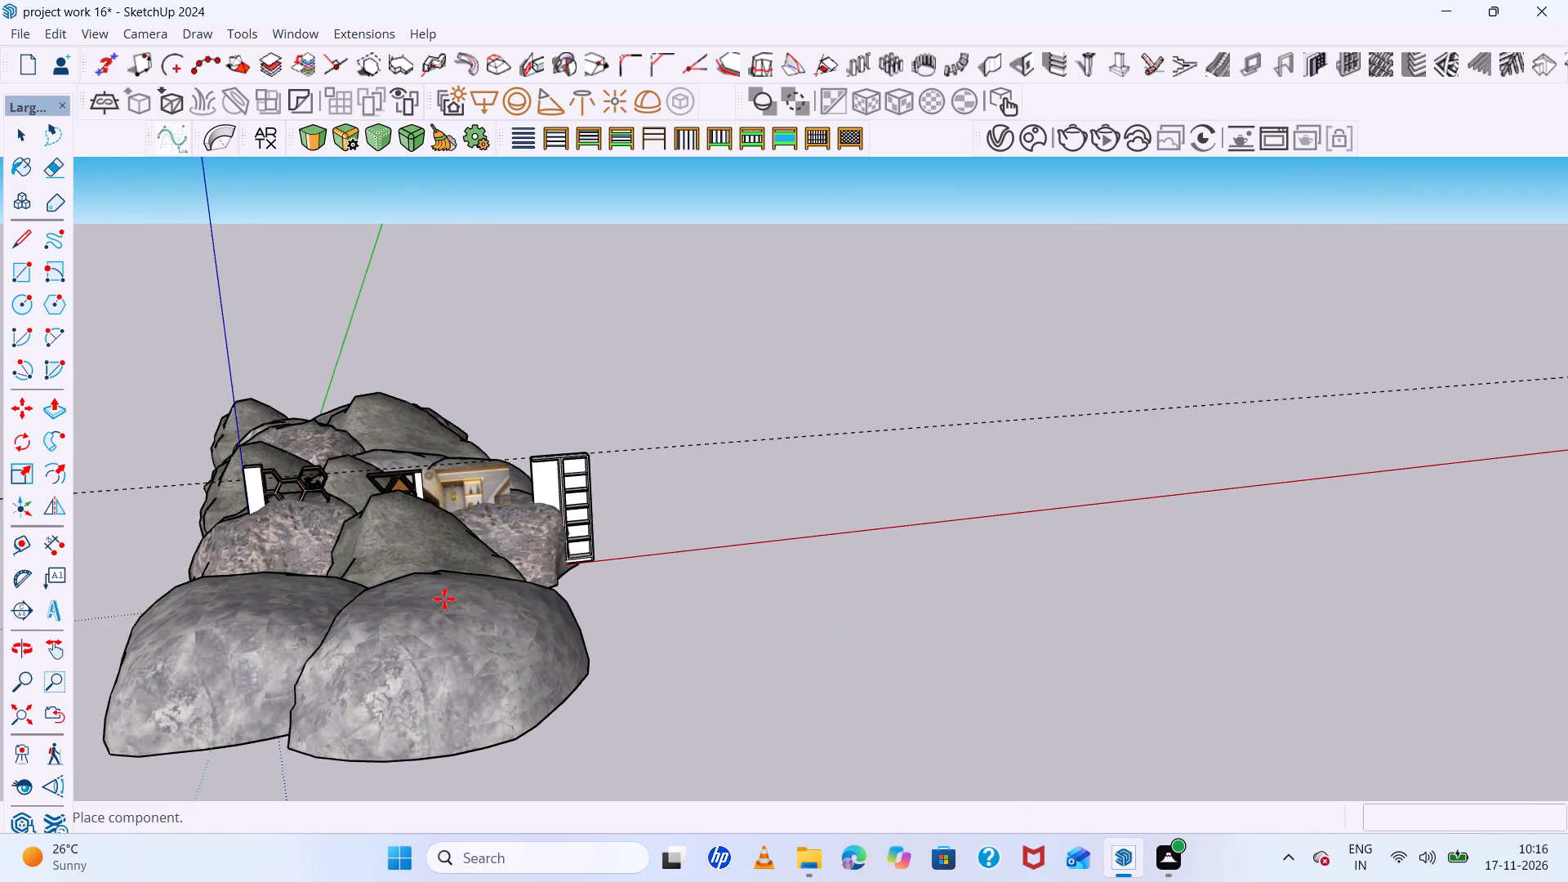
scroll(444, 599, down, 5)
middle_drag(855, 623, 777, 881)
scroll(853, 407, up, 7)
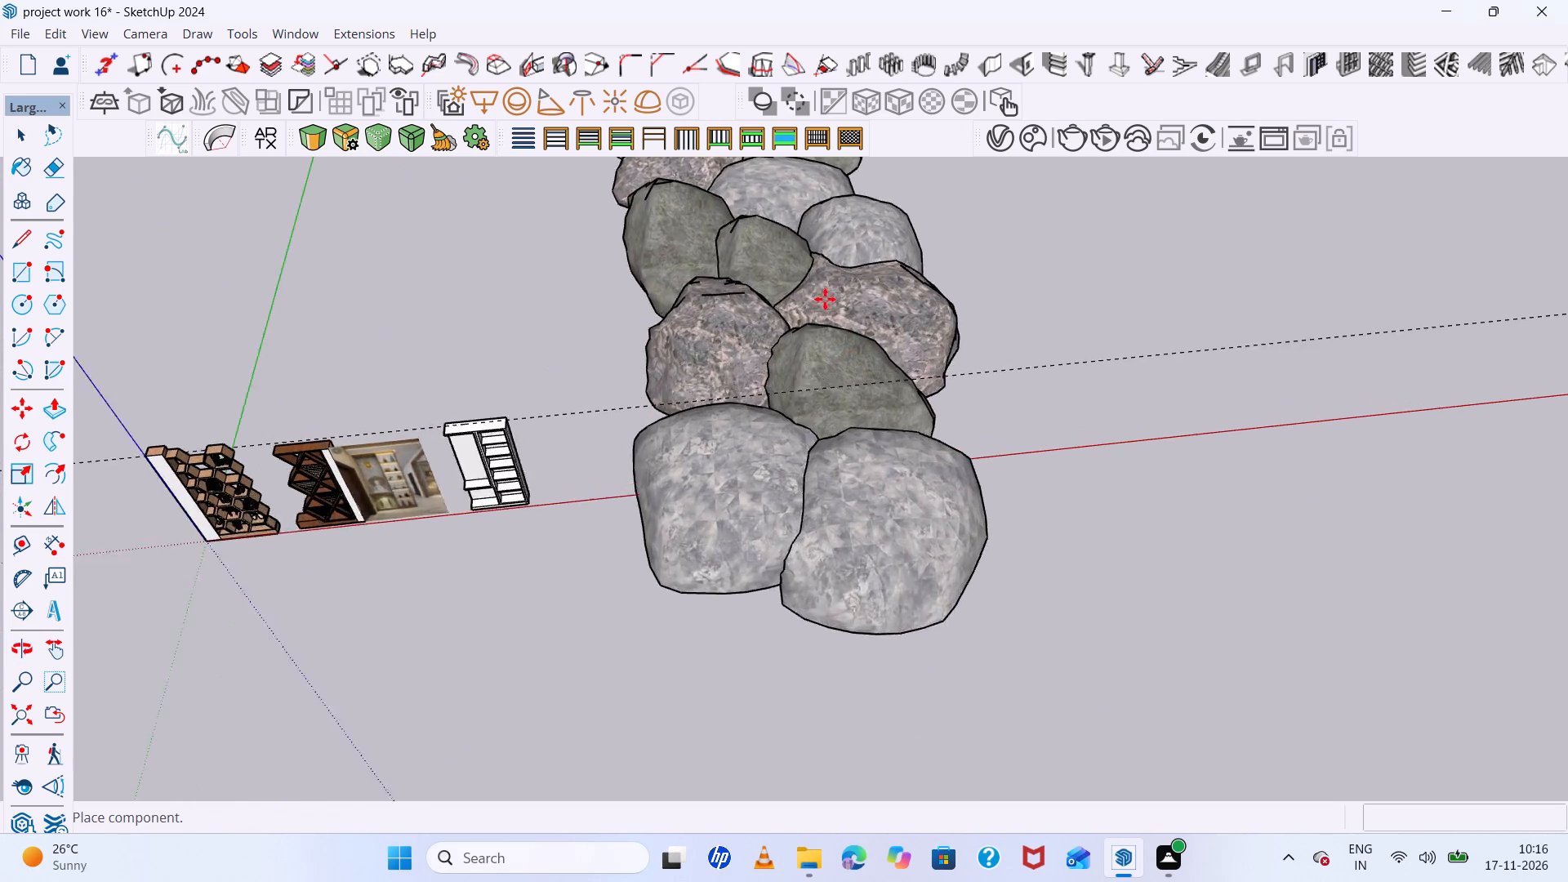
scroll(825, 299, down, 6)
click(801, 327)
Scale the rock group down uniformly in several passes until it is small enough for the cabinet's lower niche.
scroll(768, 508, down, 7)
middle_drag(812, 587, 815, 523)
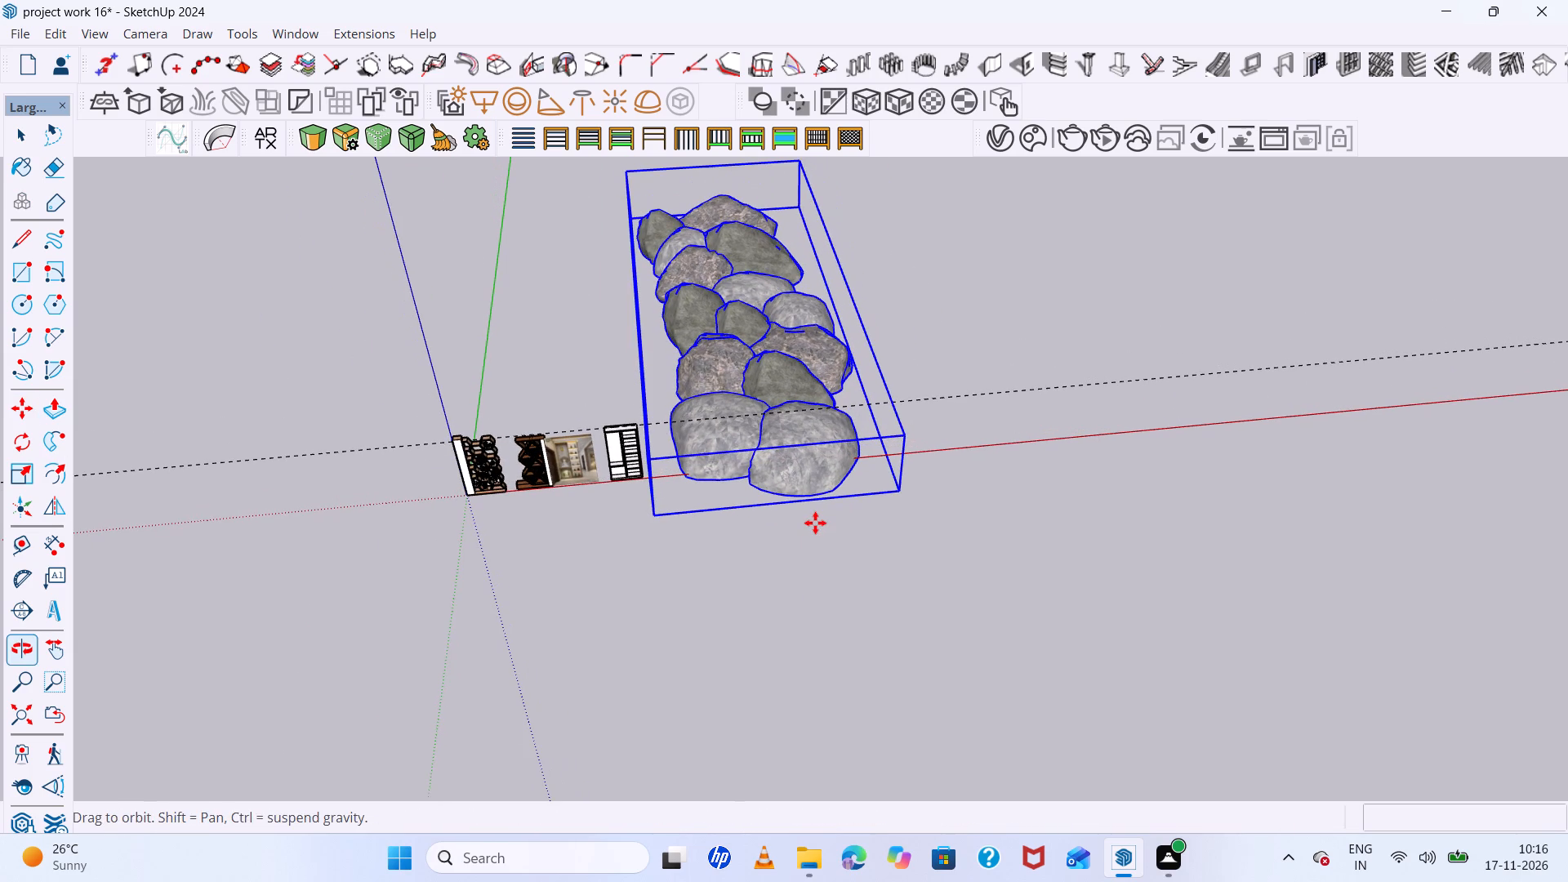
key(s)
scroll(791, 514, down, 8)
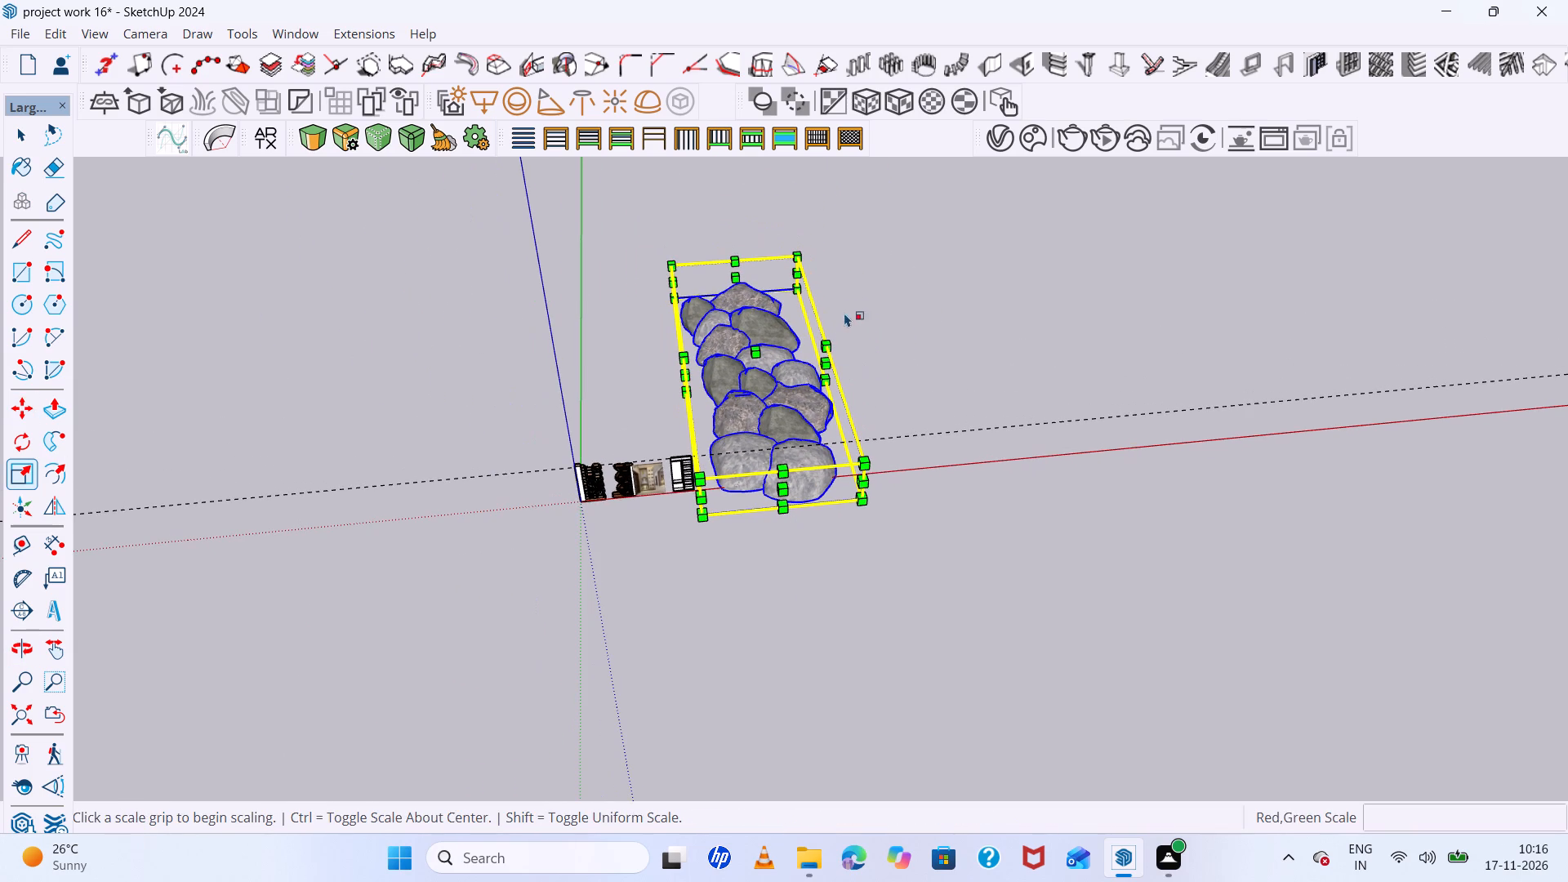
drag(795, 289, 773, 348)
scroll(763, 368, up, 5)
ctrl+drag(769, 332, 751, 392)
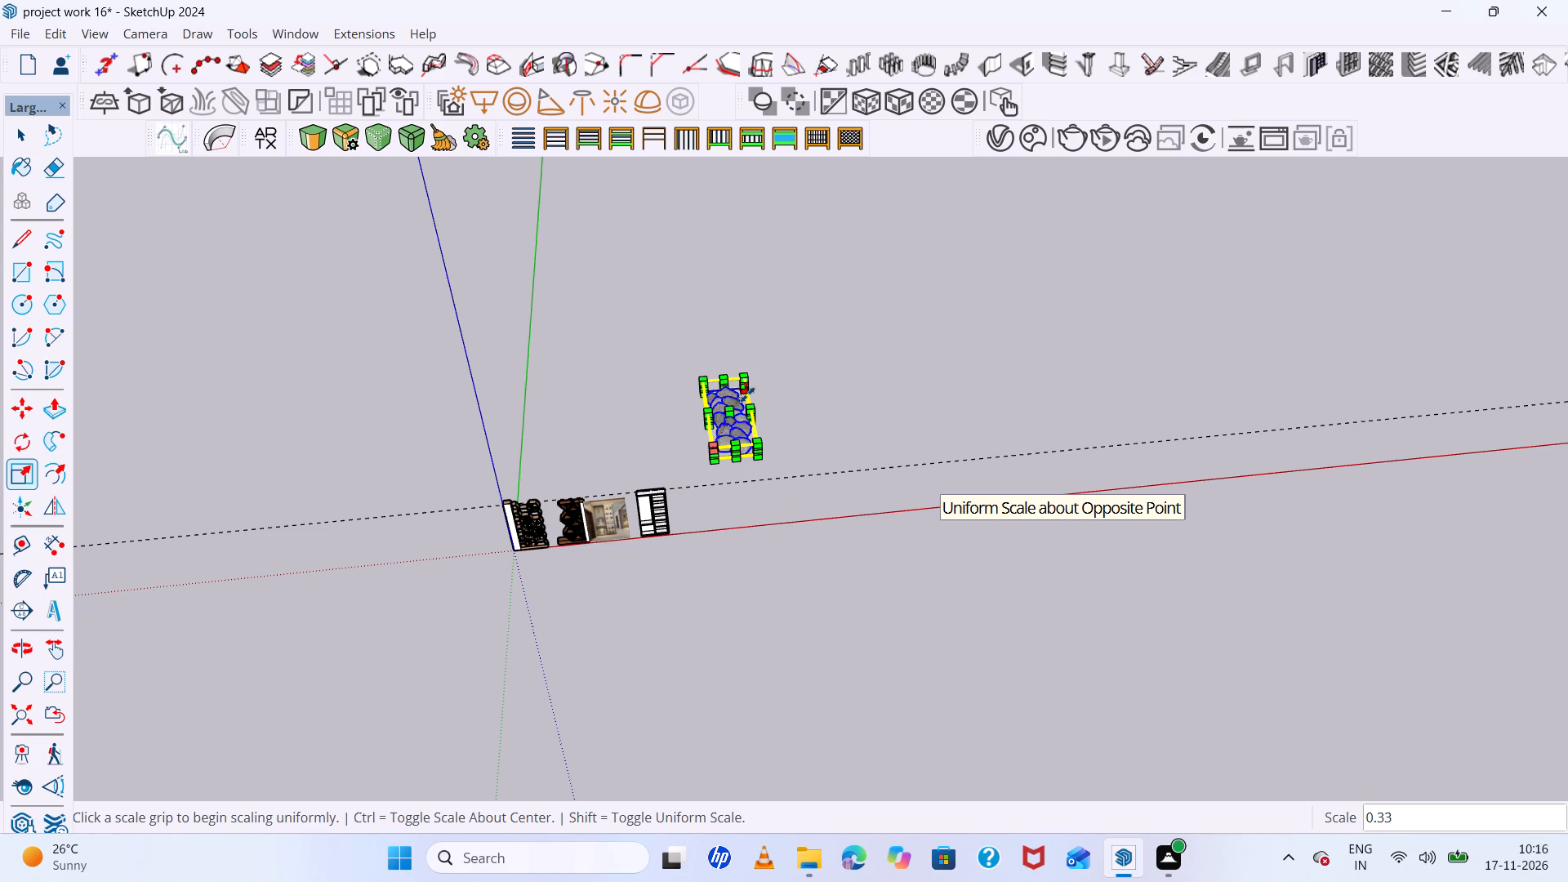
scroll(747, 394, down, 5)
scroll(741, 412, up, 13)
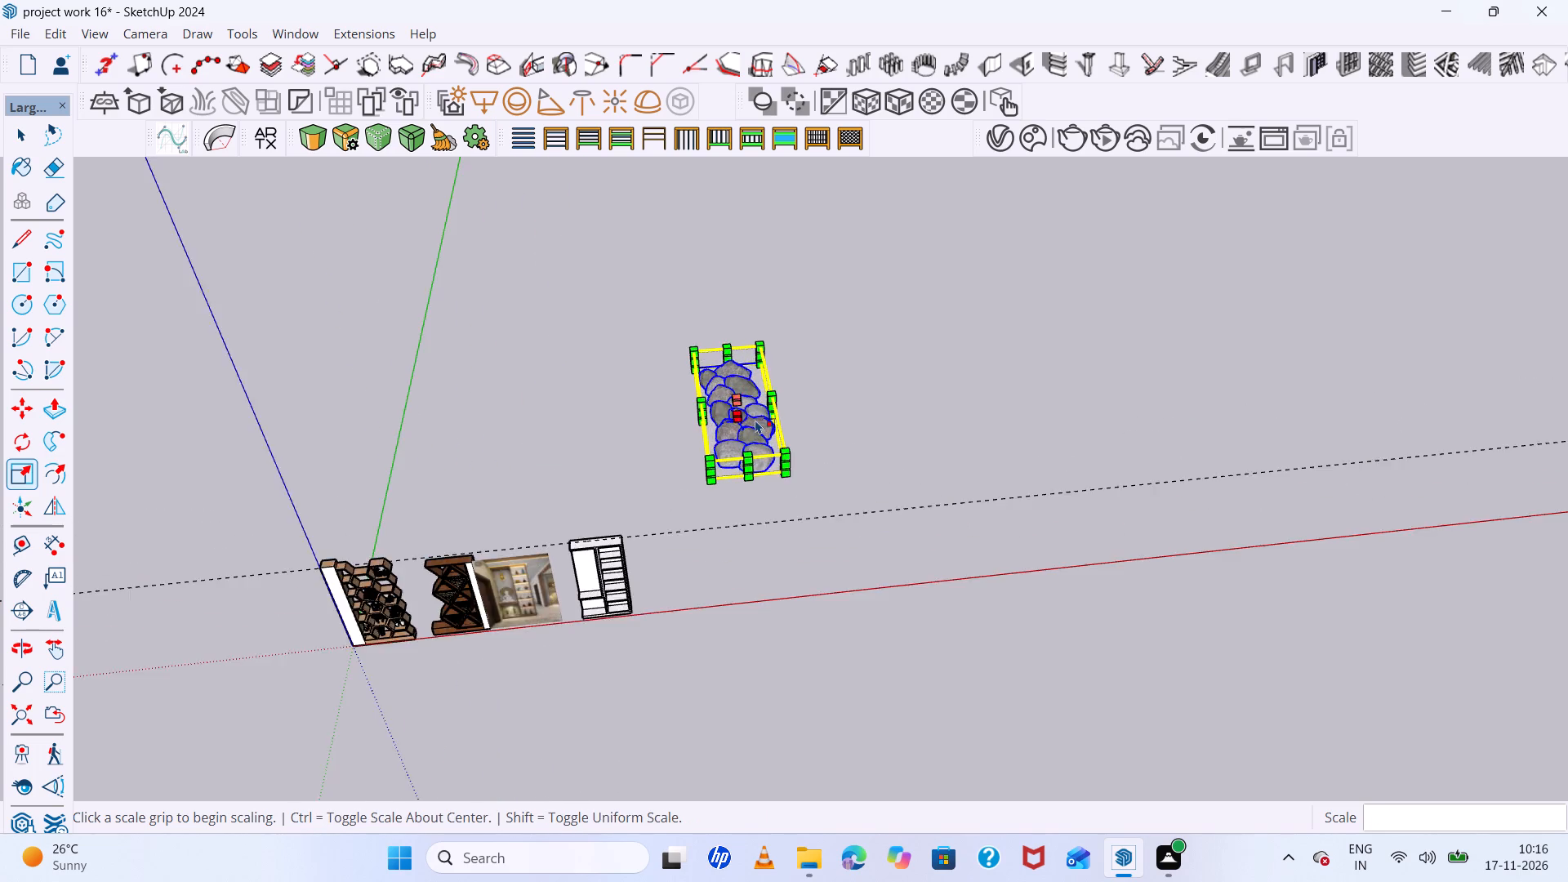
scroll(755, 420, up, 8)
middle_drag(755, 420, 758, 379)
scroll(762, 363, up, 5)
drag(762, 360, 710, 448)
ctrl+click(710, 448)
scroll(706, 457, up, 5)
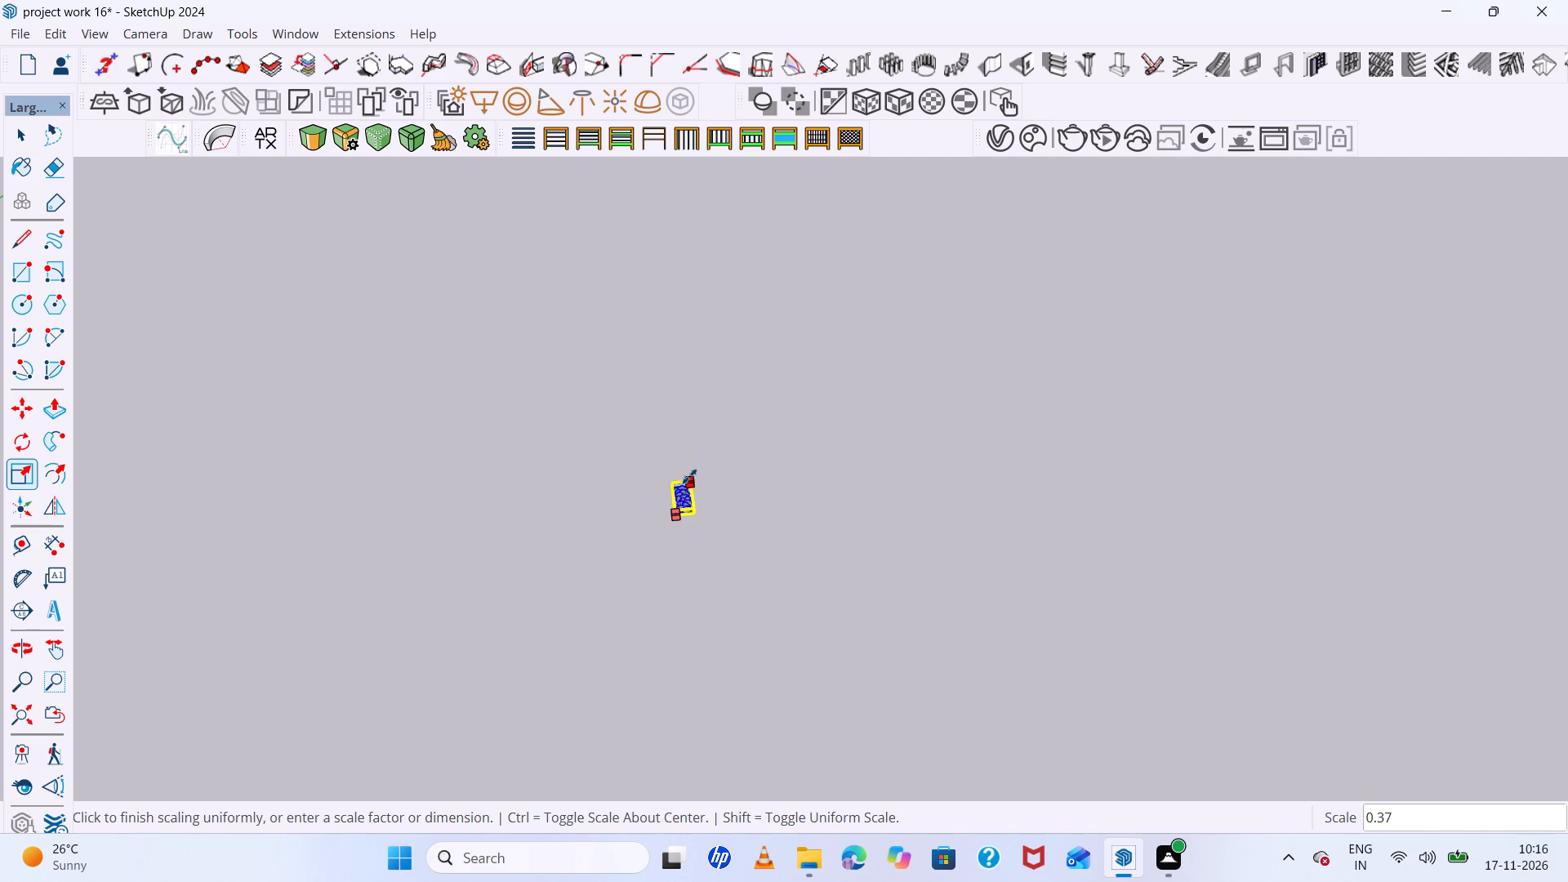
click(691, 474)
scroll(692, 499, up, 11)
Rotate the rock group 90 degrees on the ground plane so its length runs along the cabinet's width.
key(q)
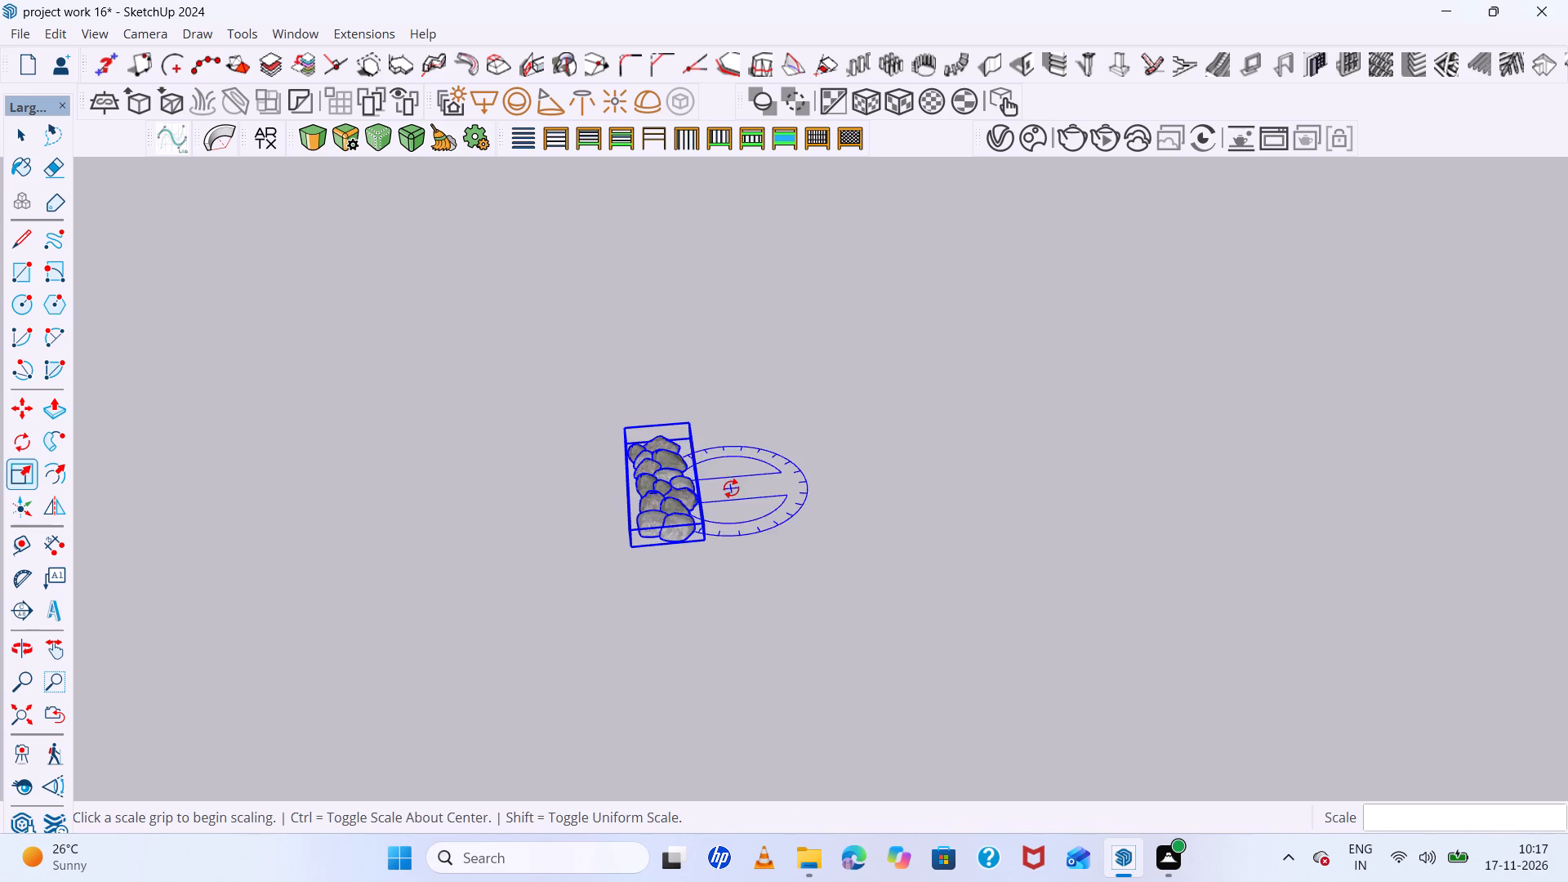
click(717, 448)
click(941, 439)
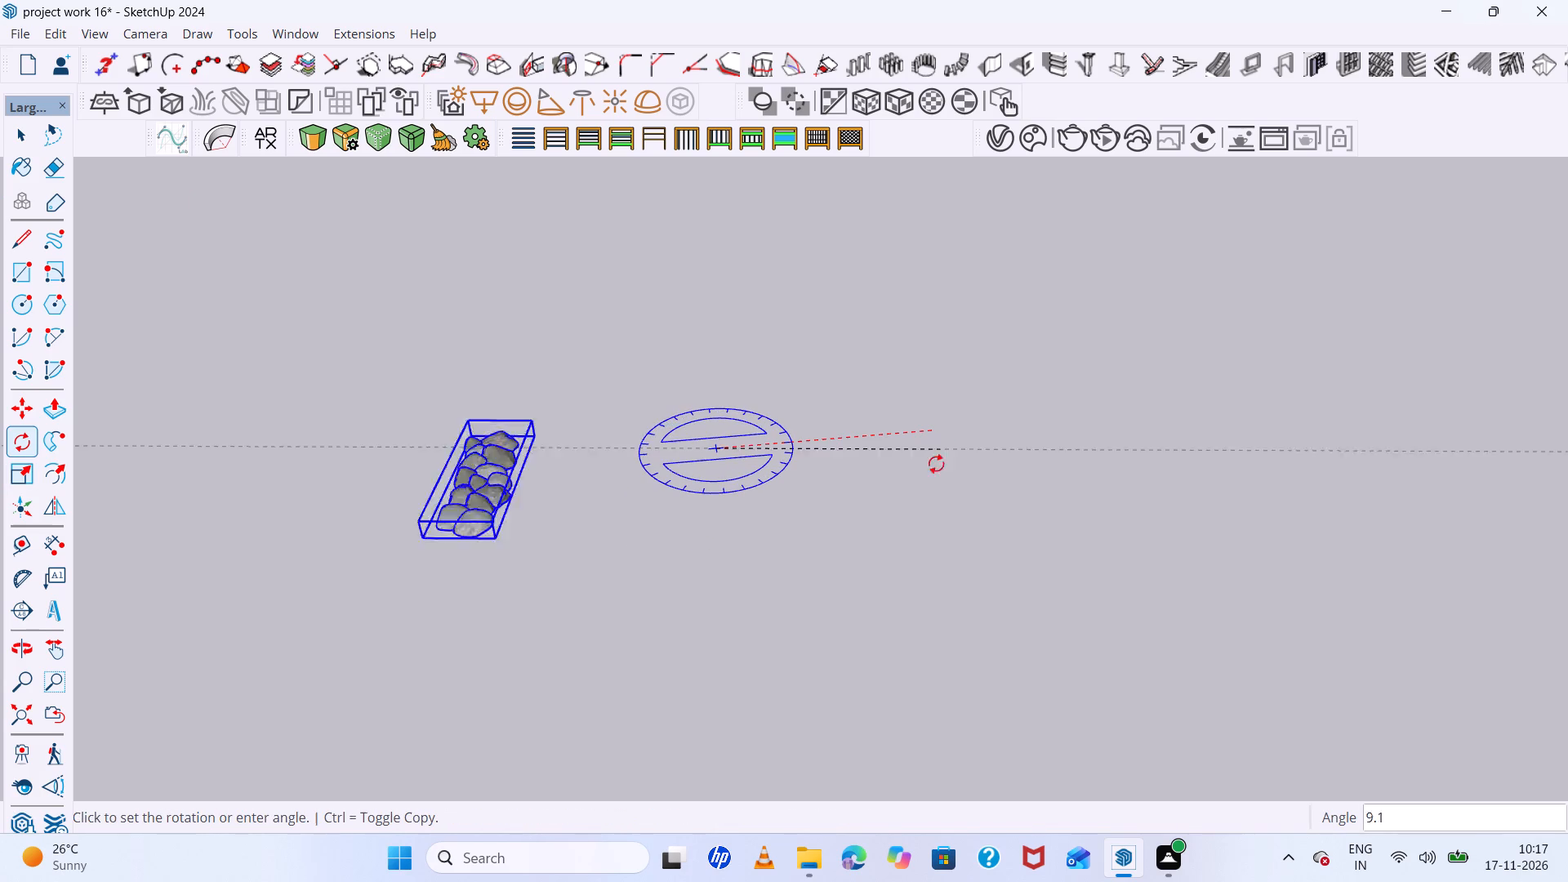
scroll(857, 548, down, 10)
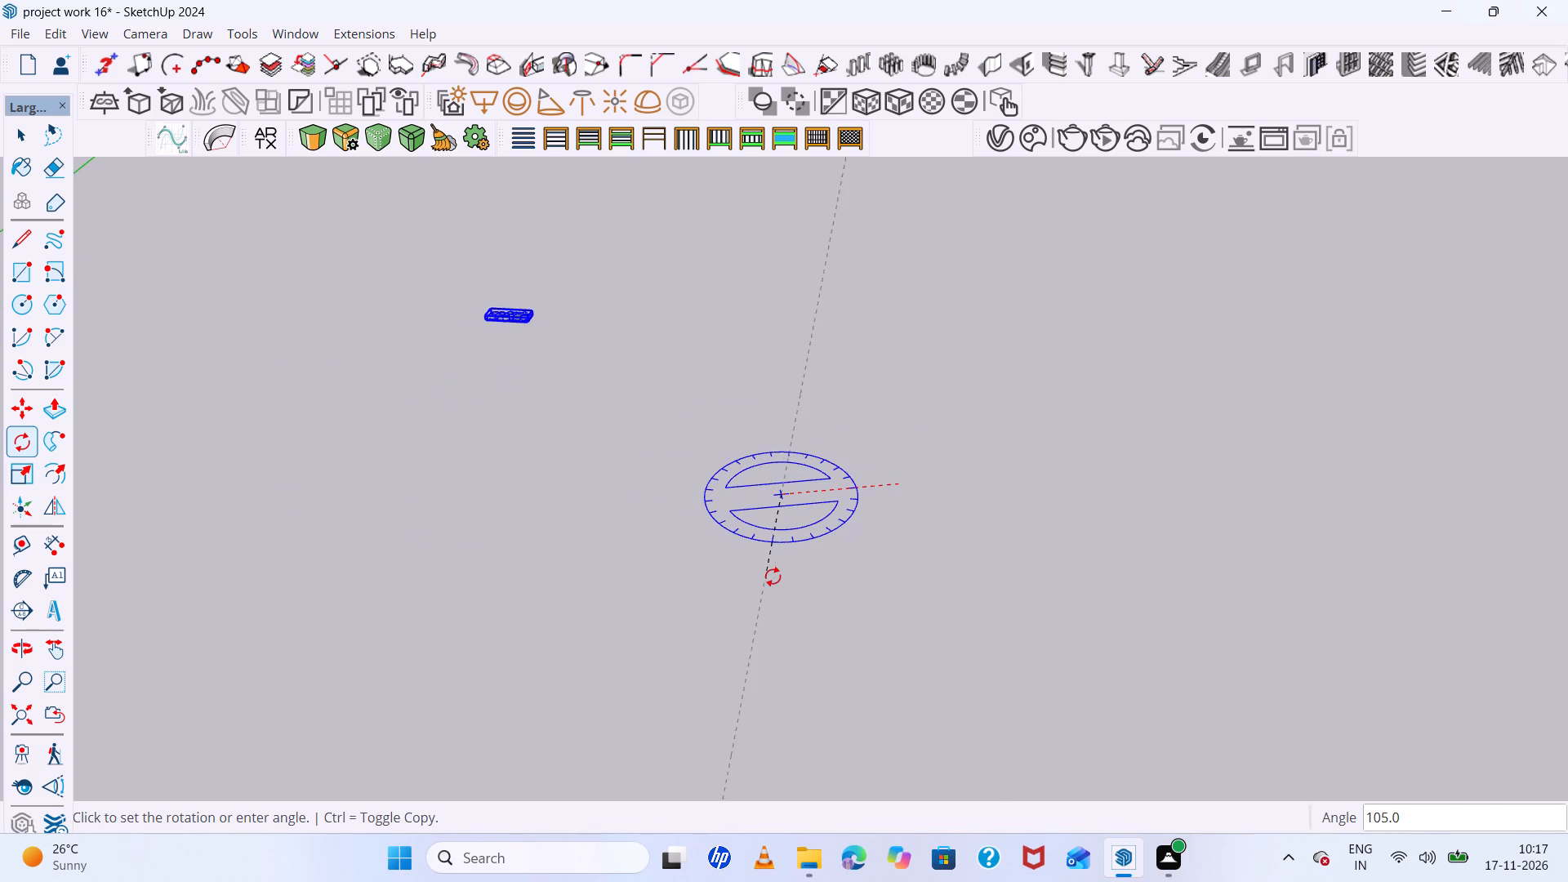
text(90)
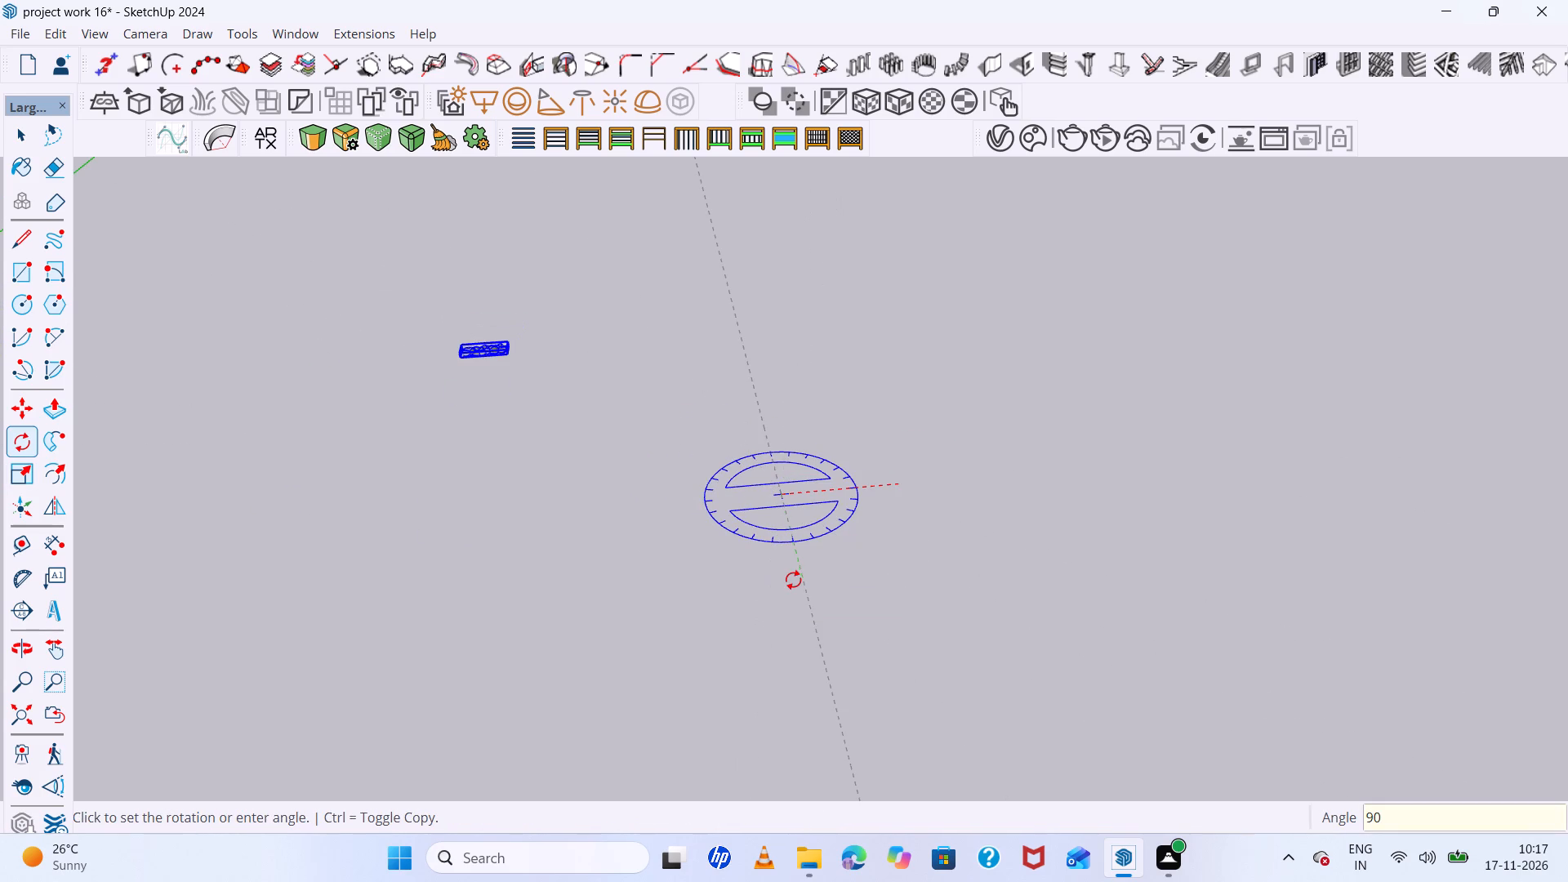
key(Return)
scroll(535, 369, up, 4)
key(space)
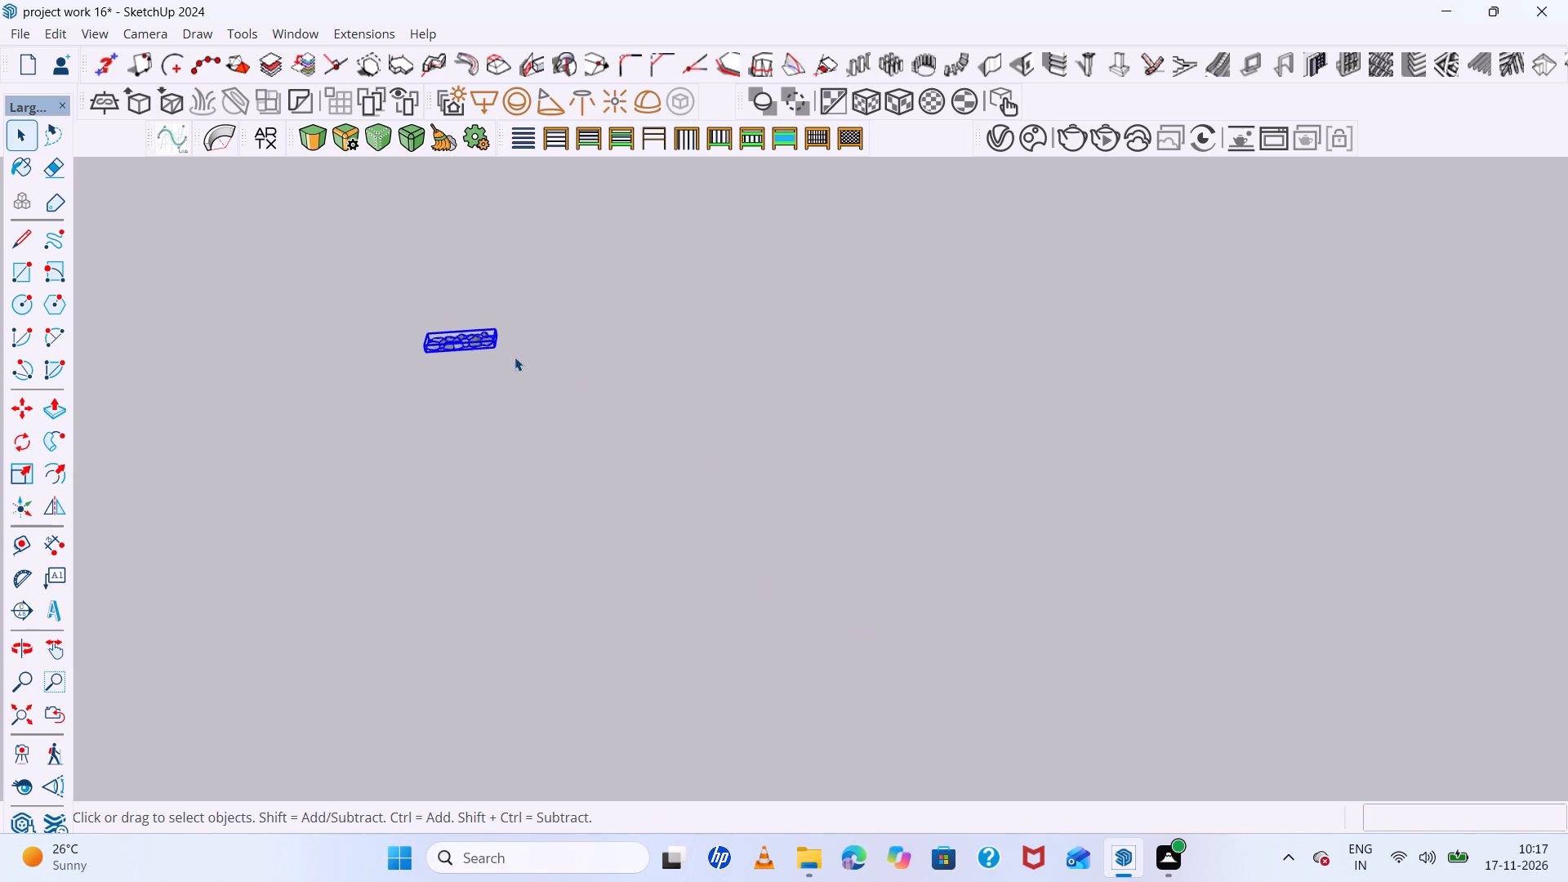
Move the rock group from the open floor onto the base of the white cabinet's lower niche.
key(comma)
key(m)
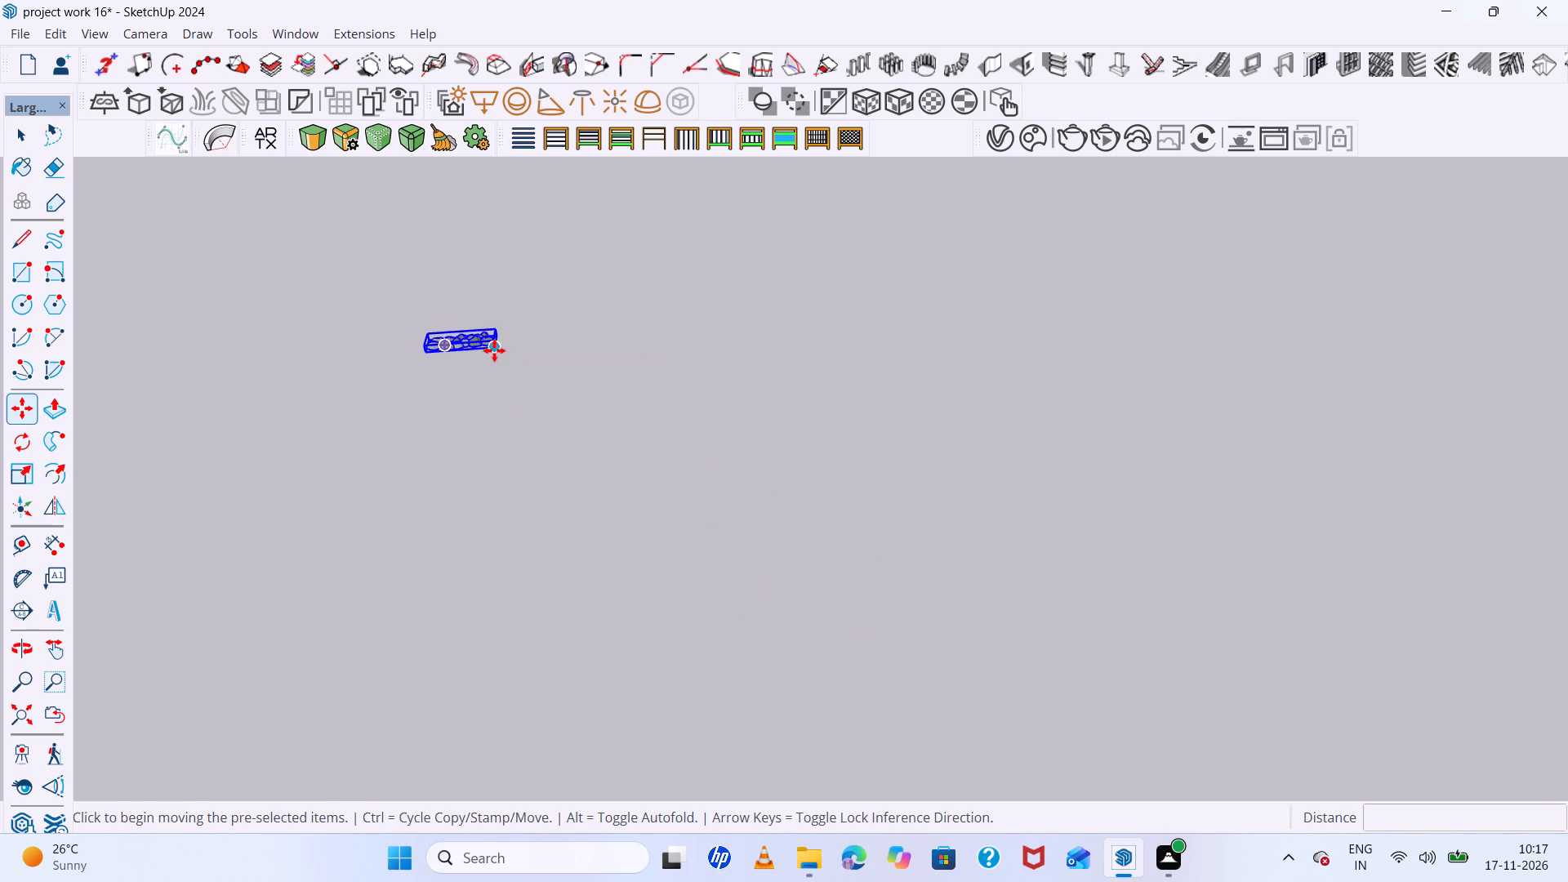
click(494, 350)
scroll(782, 514, down, 20)
scroll(782, 514, down, 10)
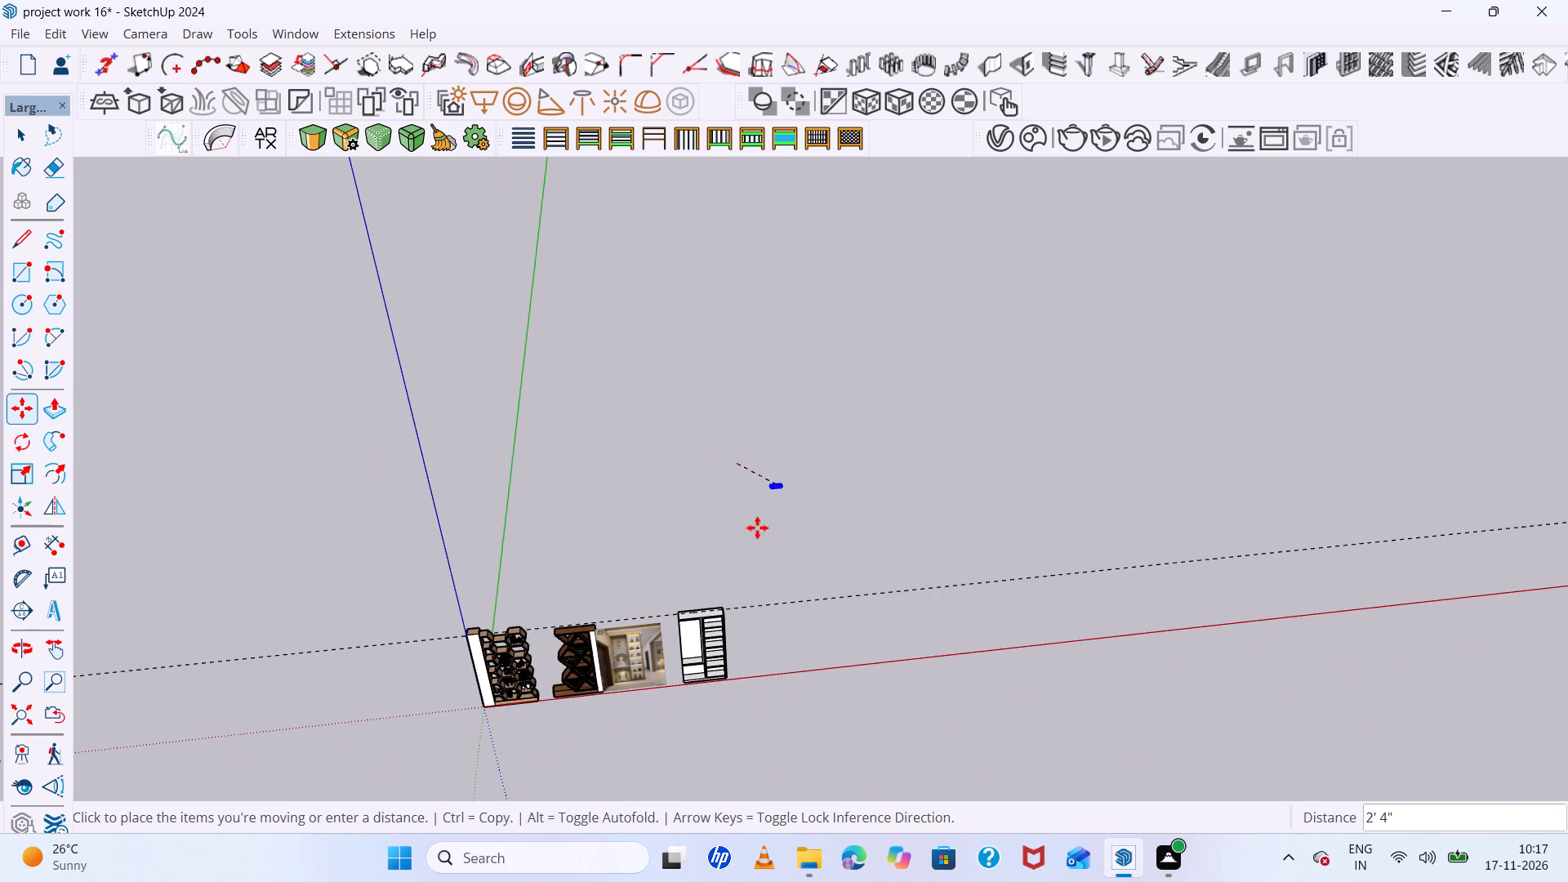
scroll(738, 611, up, 6)
scroll(702, 675, up, 20)
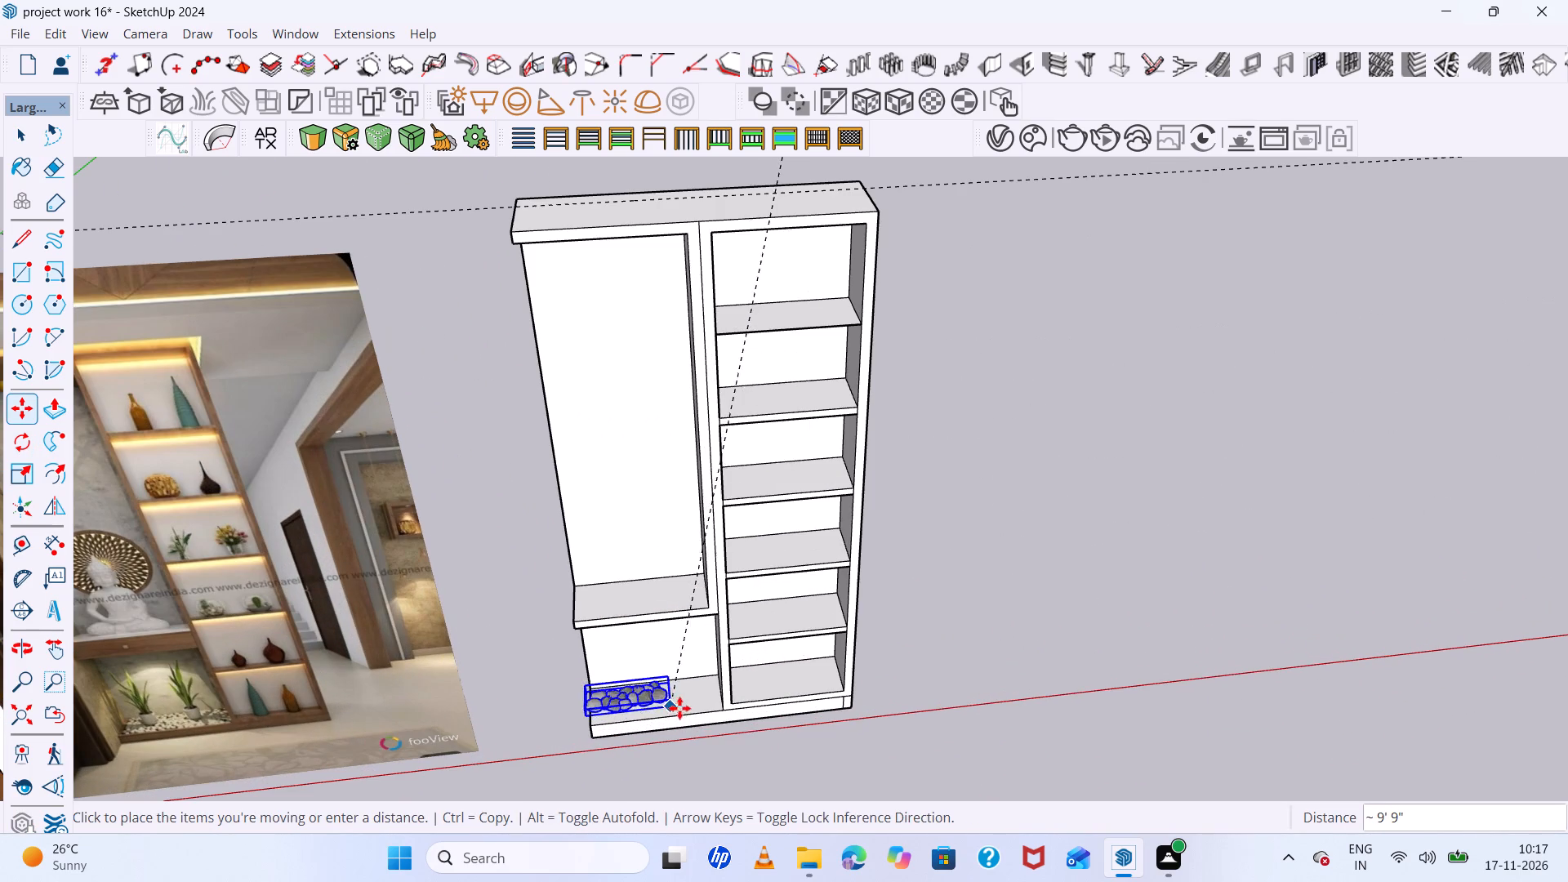
click(684, 709)
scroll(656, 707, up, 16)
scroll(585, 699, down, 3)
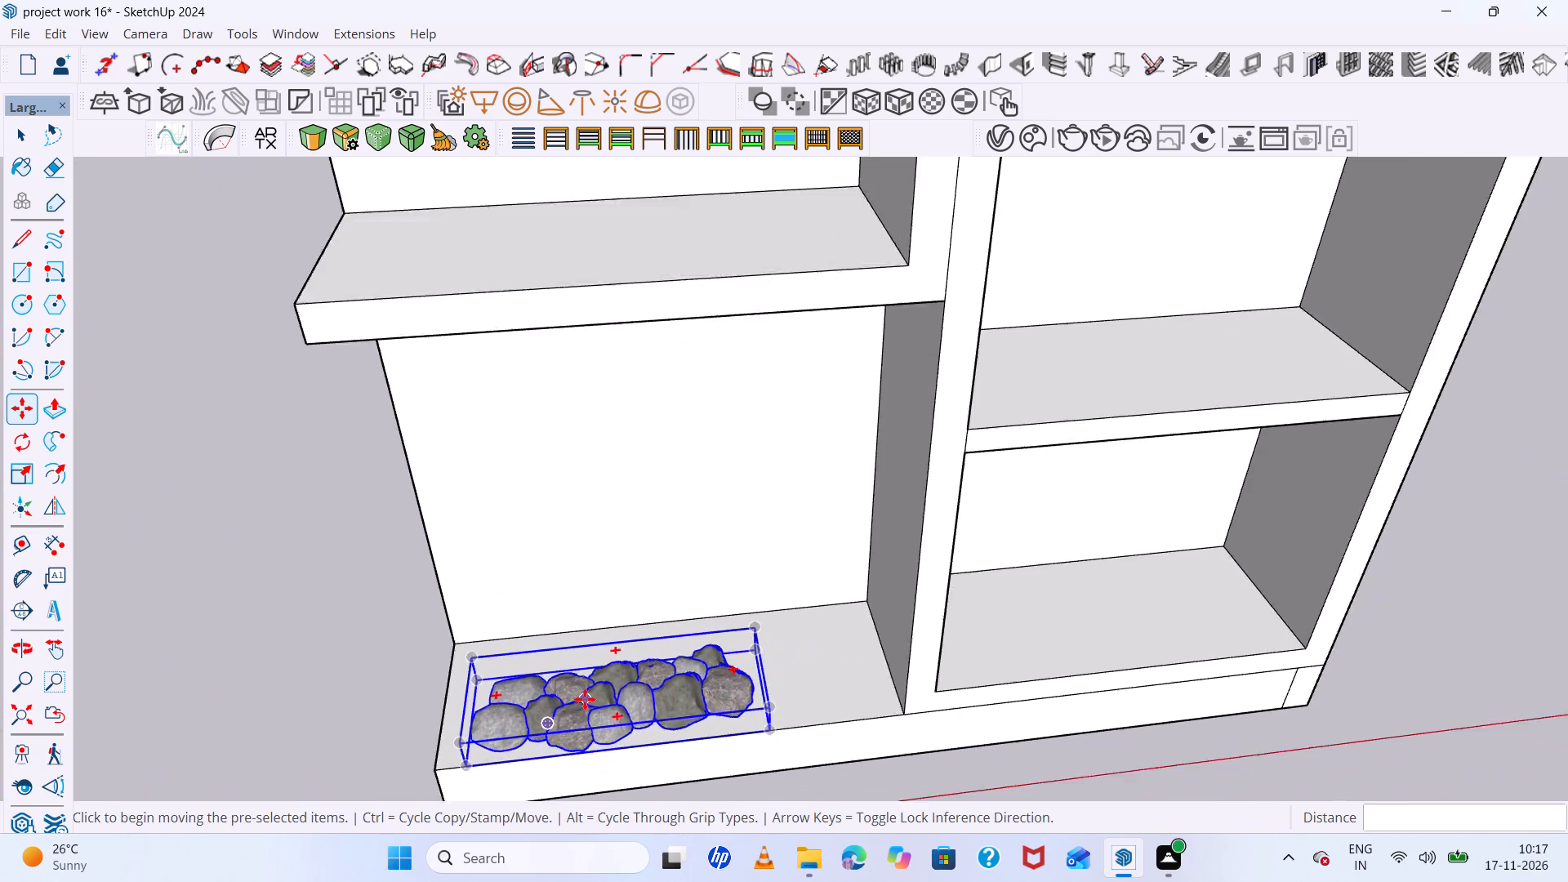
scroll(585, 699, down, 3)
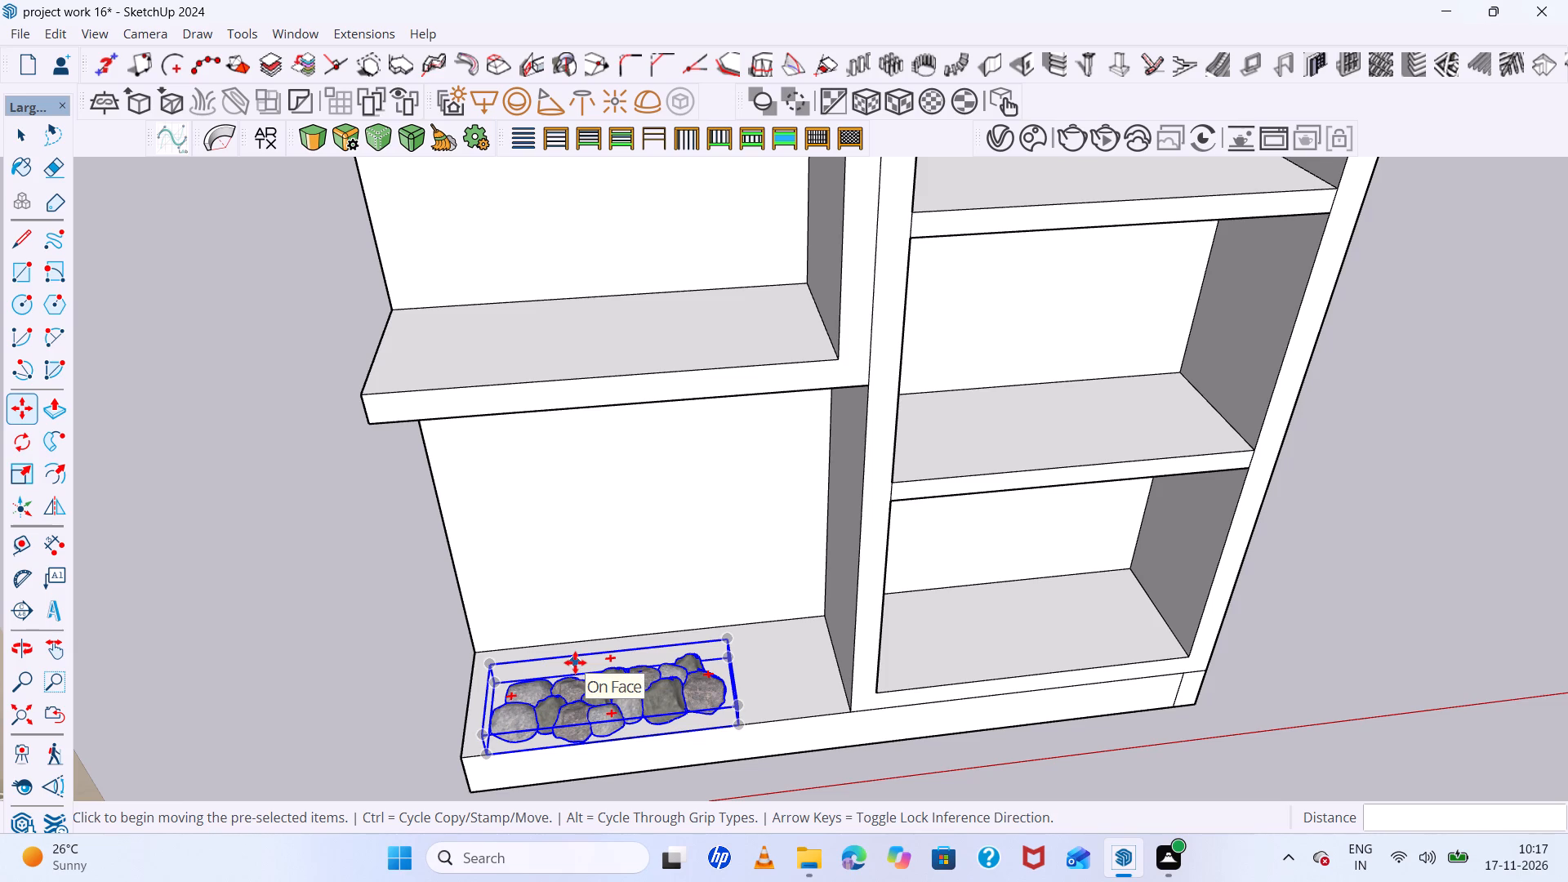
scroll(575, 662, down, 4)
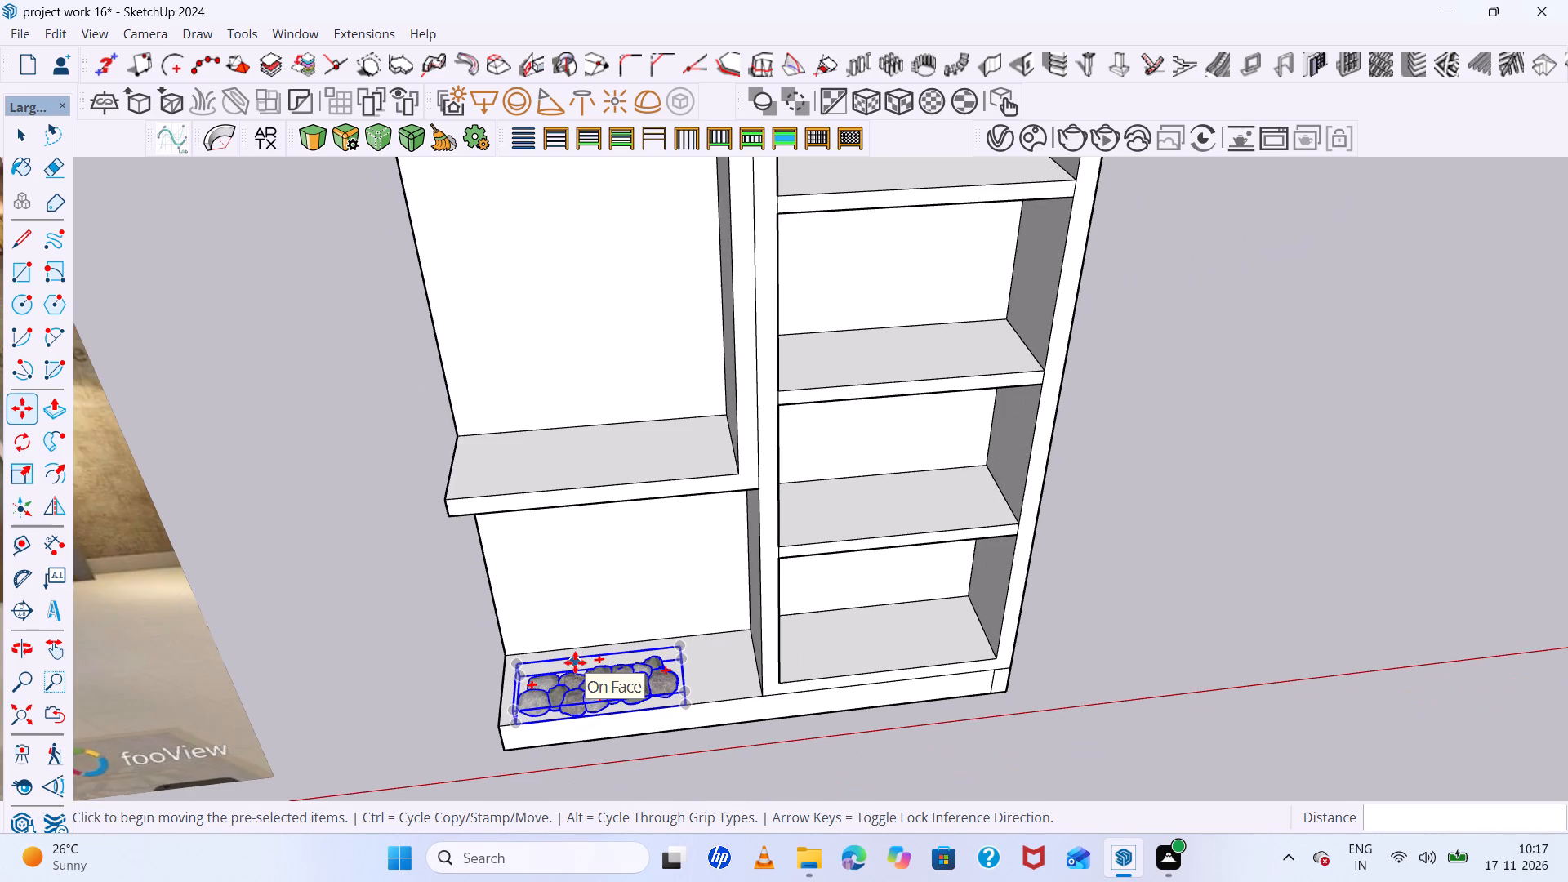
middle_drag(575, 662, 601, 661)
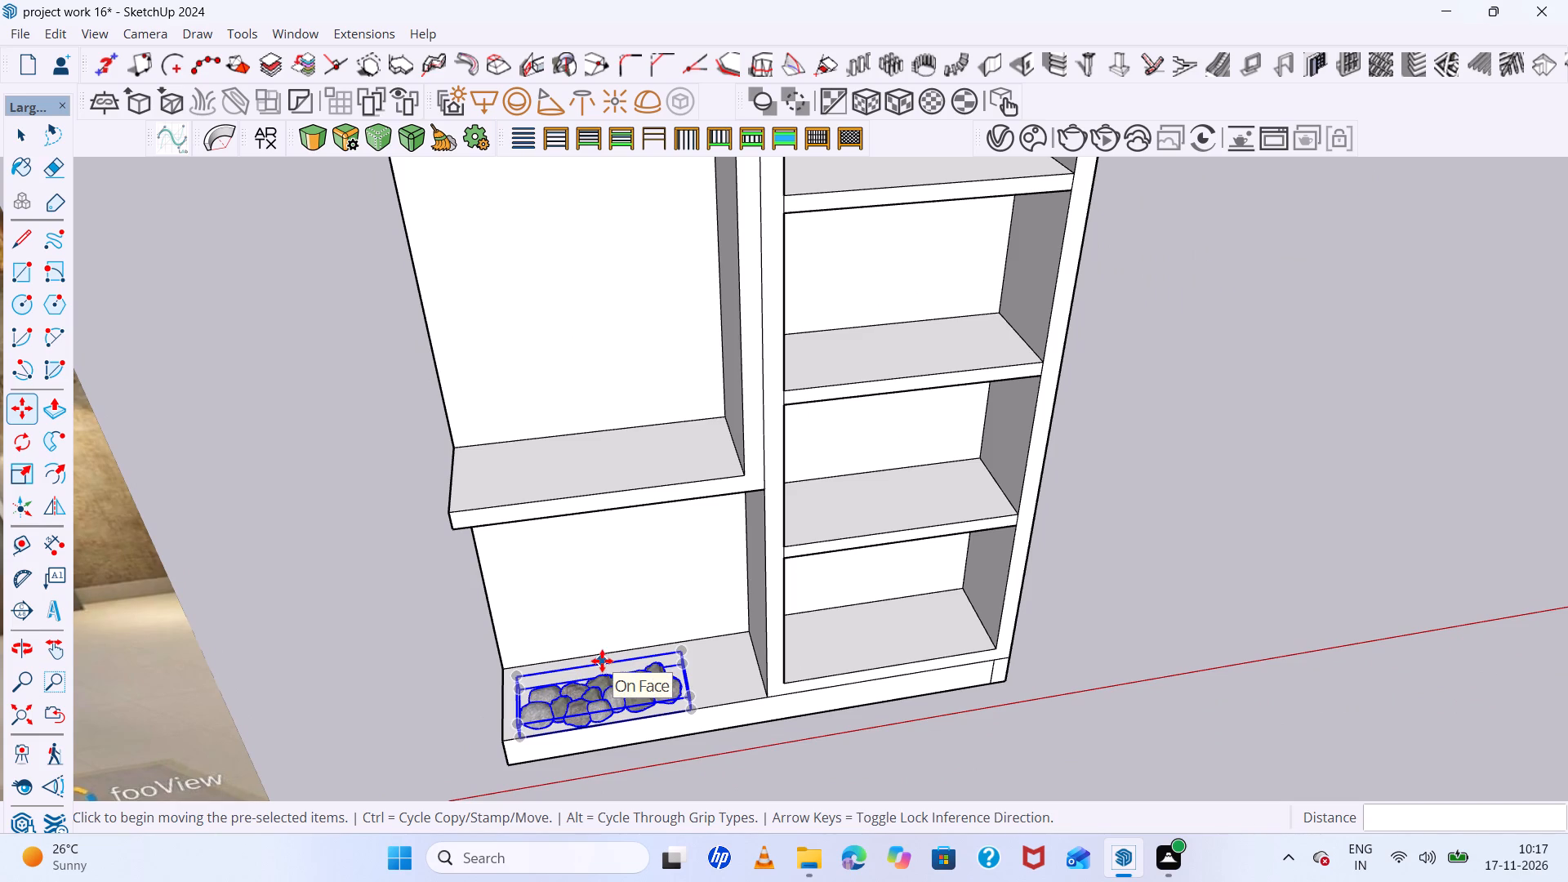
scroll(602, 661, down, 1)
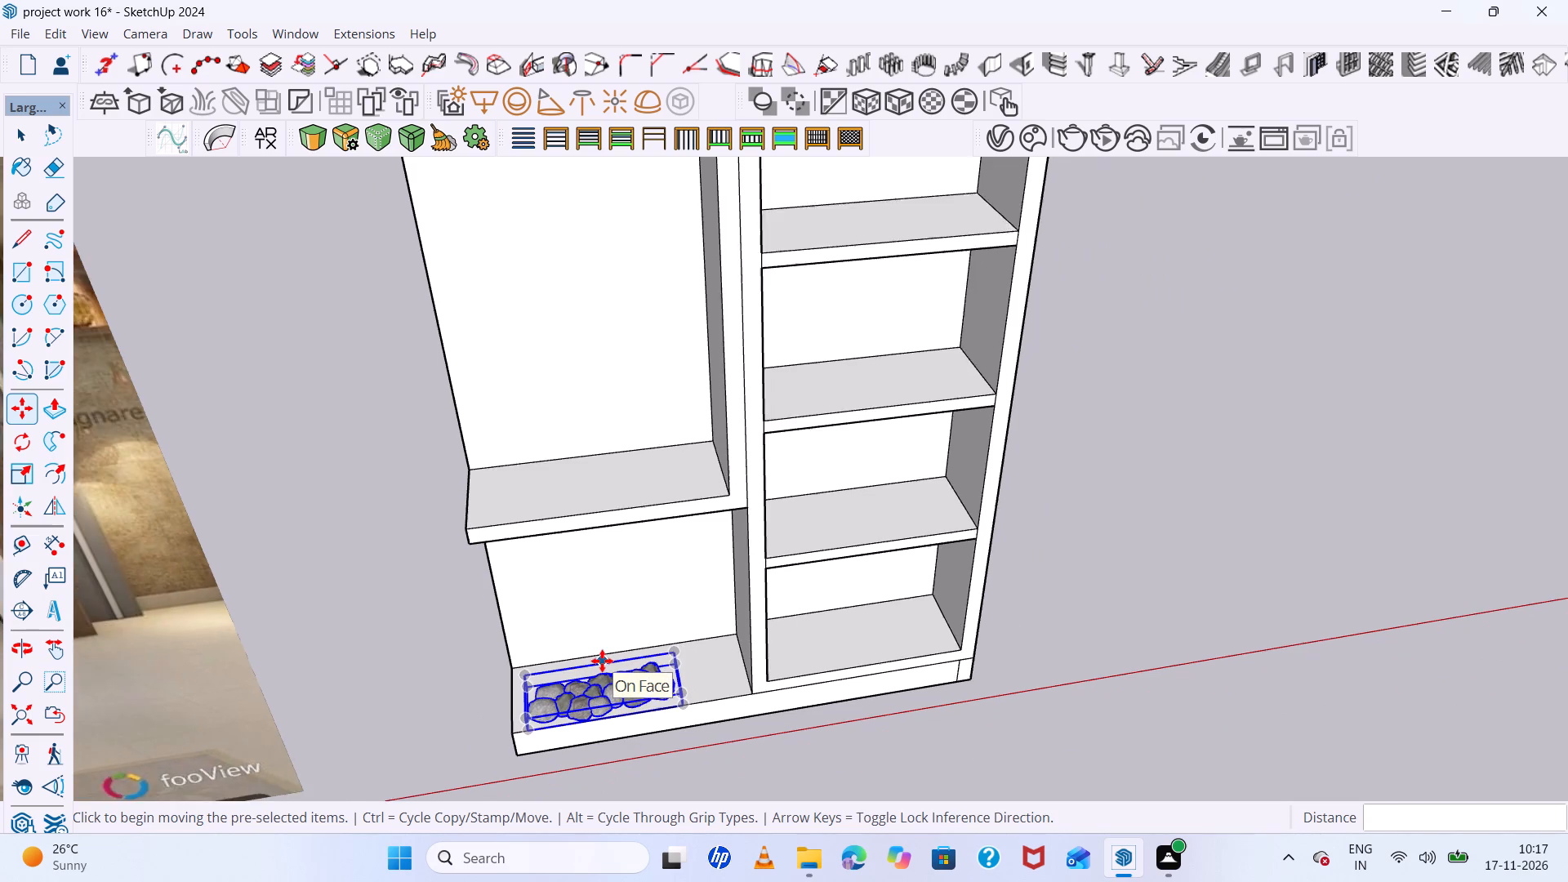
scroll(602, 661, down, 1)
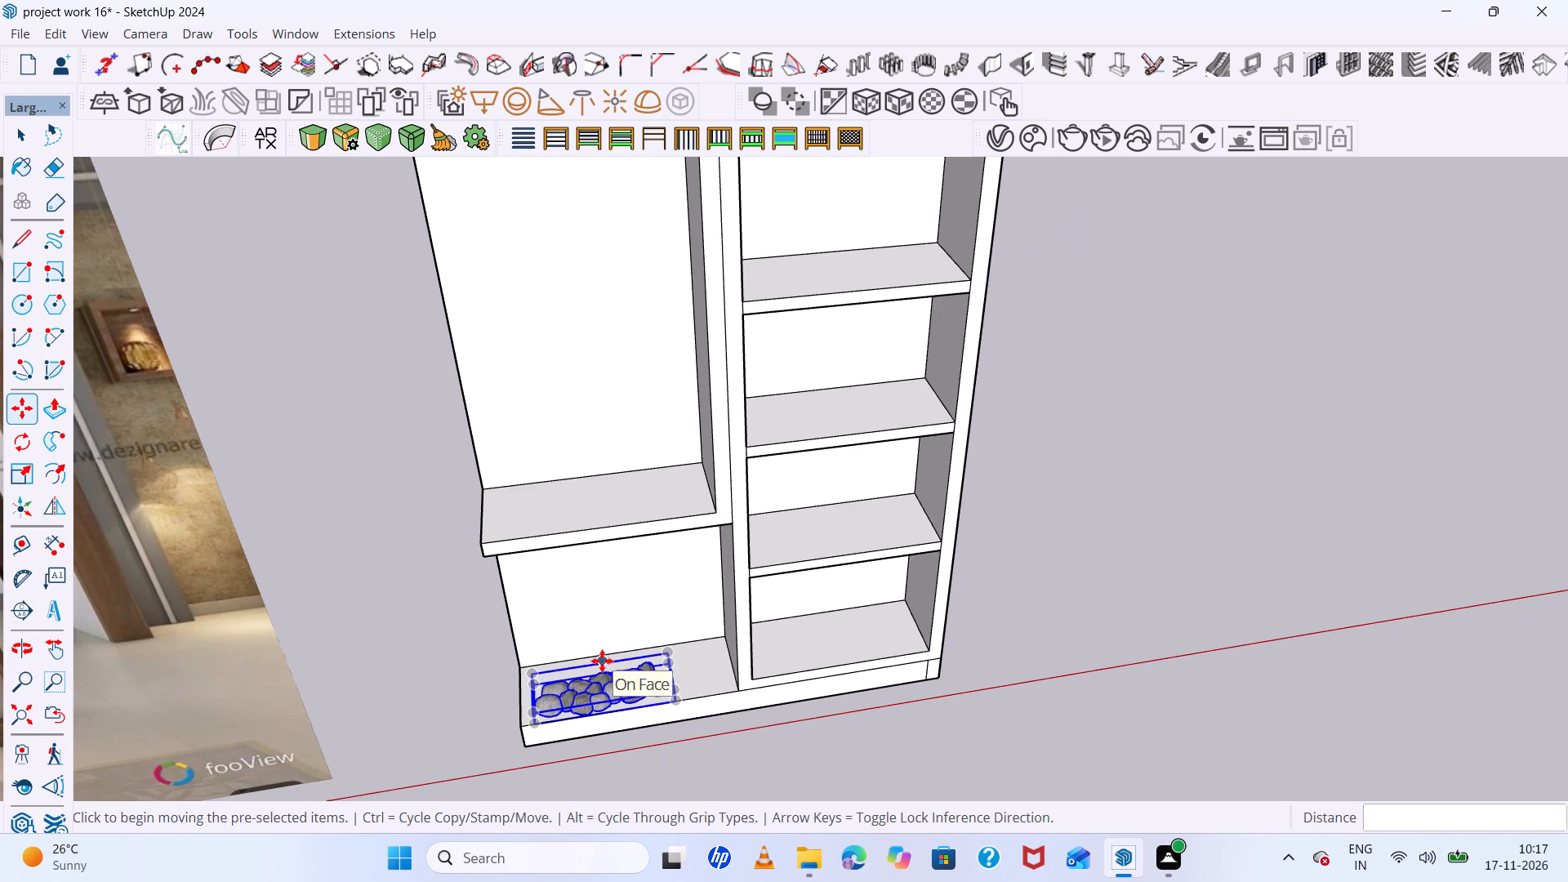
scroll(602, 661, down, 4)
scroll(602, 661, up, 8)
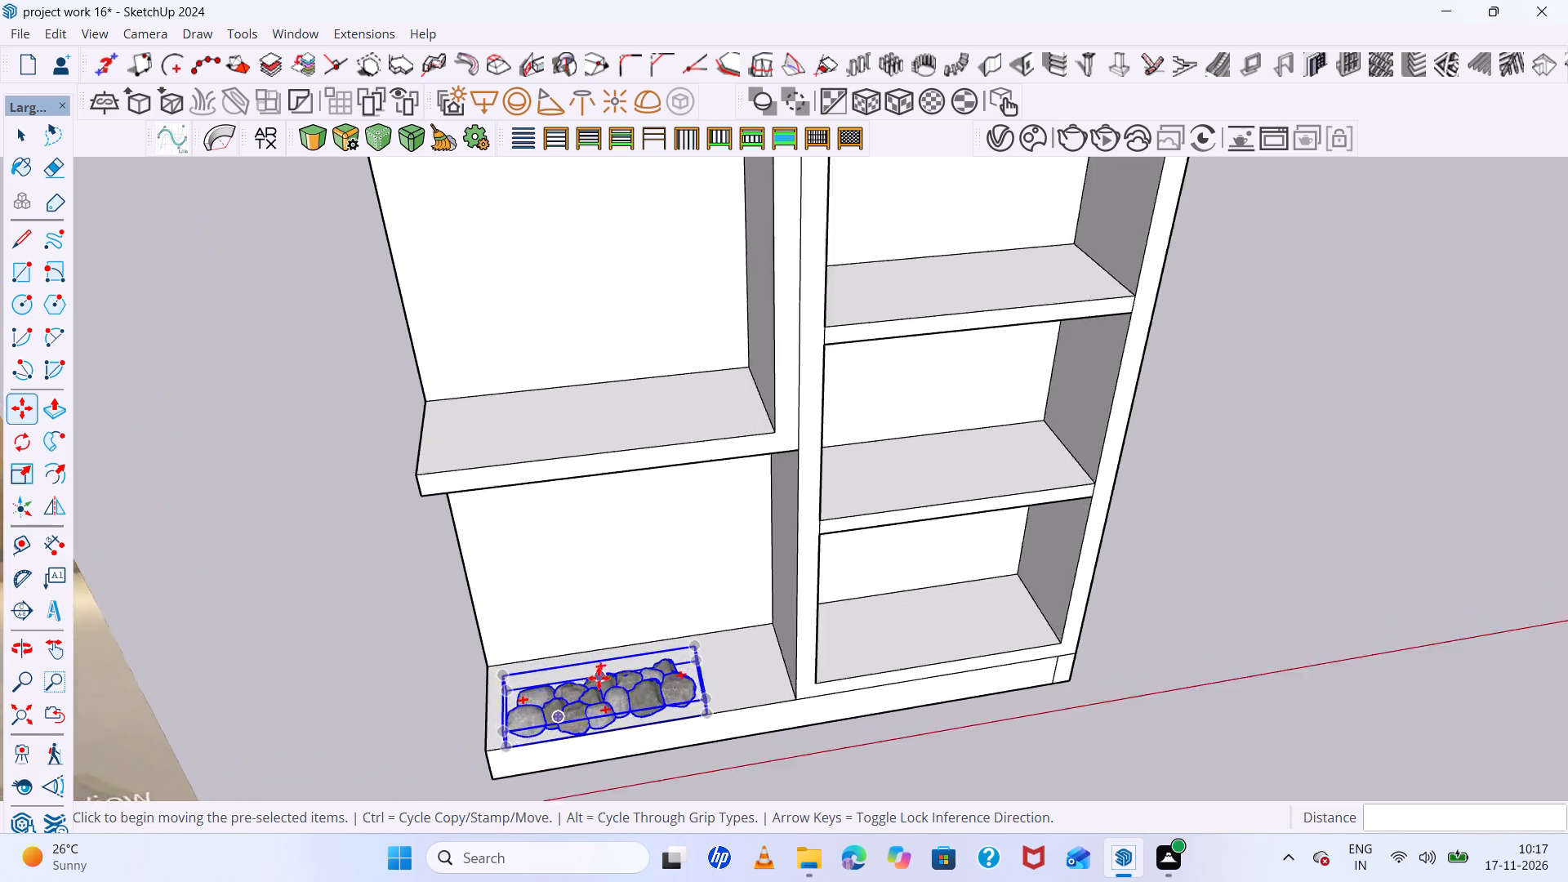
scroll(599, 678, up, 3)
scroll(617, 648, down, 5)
Copy the rock group about 1" toward the back of the niche to form a second row of pebbles.
middle_drag(618, 648, 1077, 621)
scroll(852, 586, down, 7)
scroll(802, 726, up, 3)
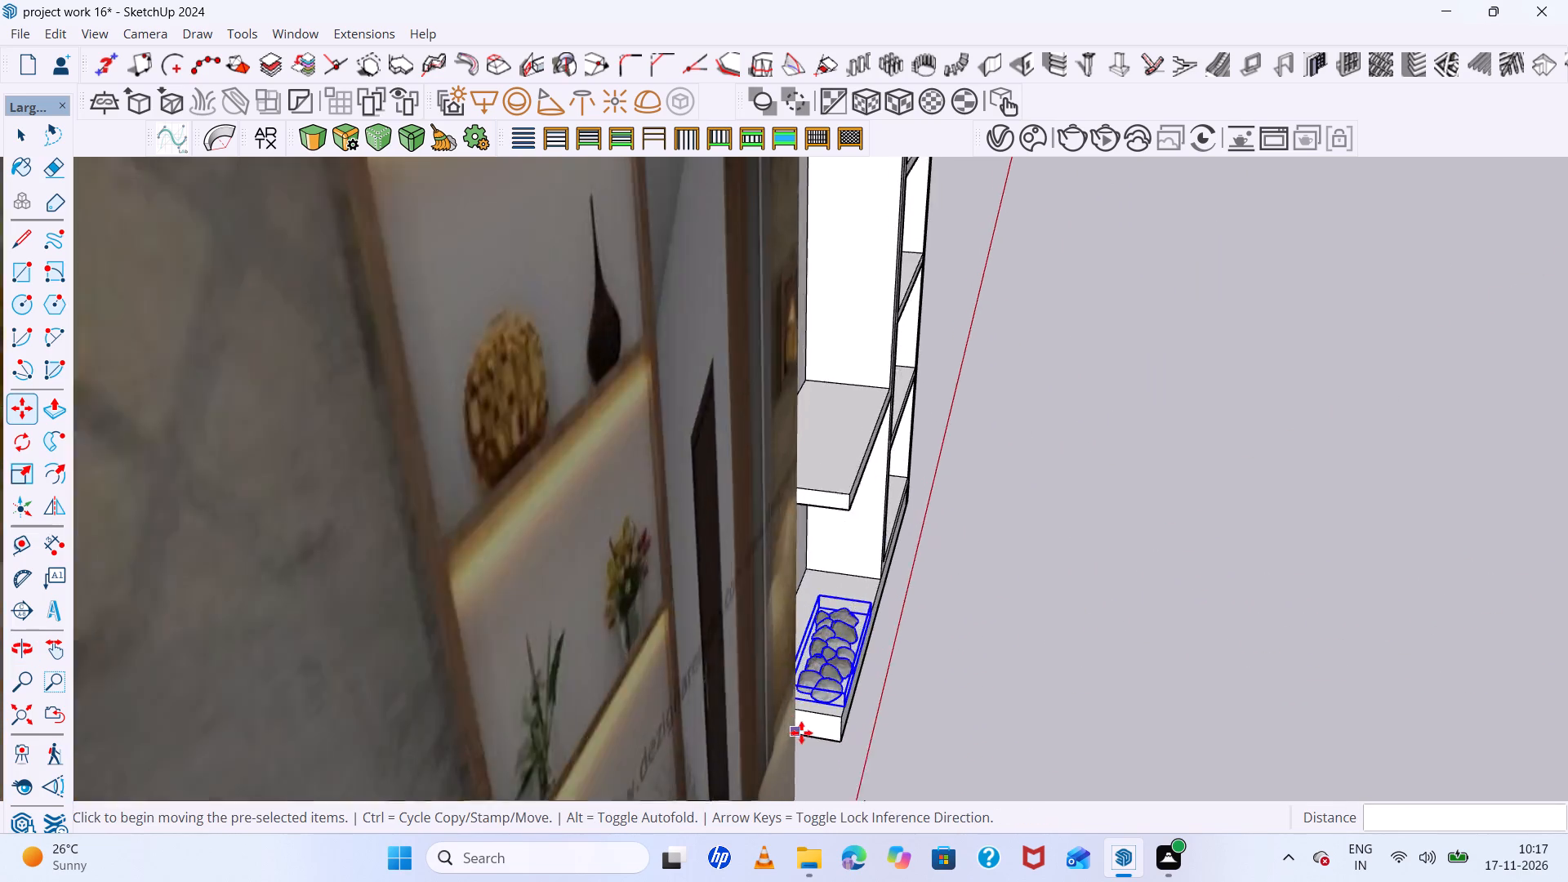
scroll(801, 733, up, 20)
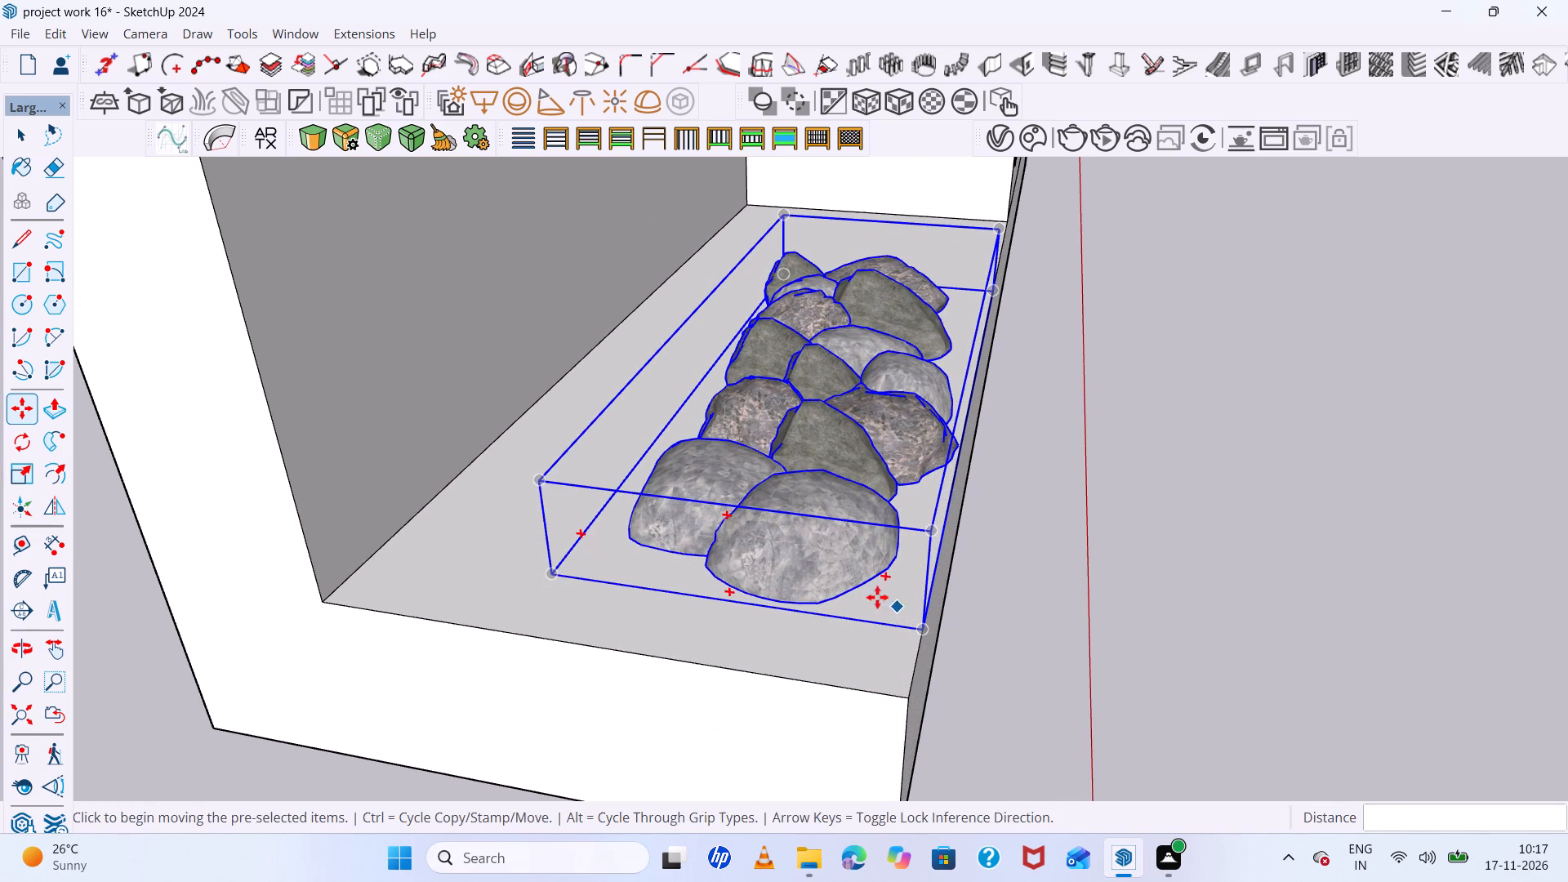
click(845, 590)
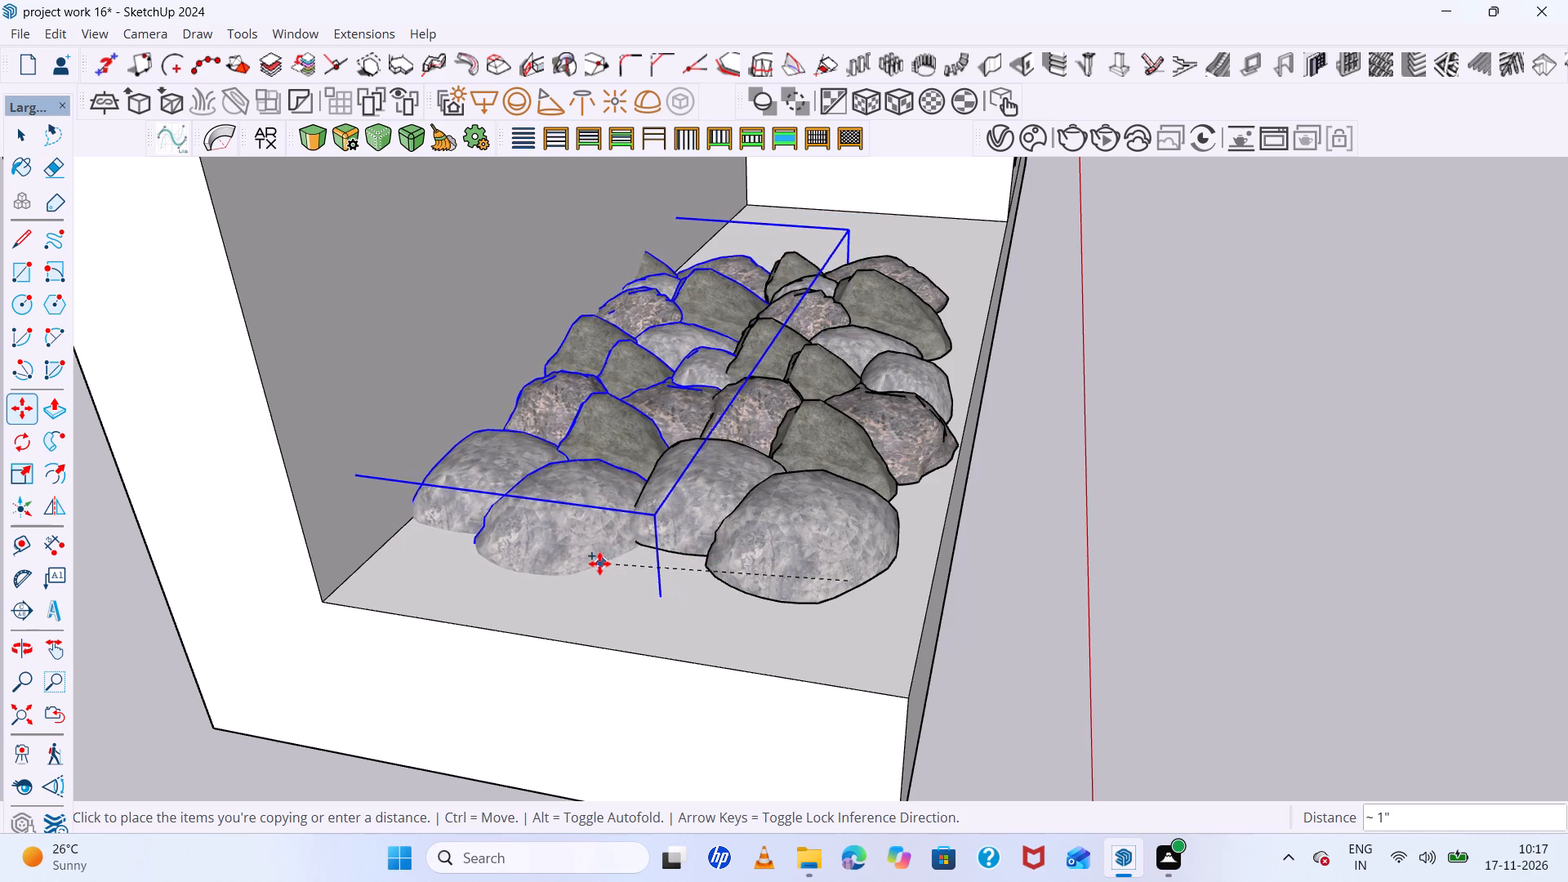
click(599, 563)
Move the original rock group about 1" so its bounding-box corner meets the front outer corner of the niche base.
scroll(619, 581, down, 5)
scroll(778, 636, up, 1)
middle_drag(779, 637, 651, 690)
scroll(684, 568, up, 3)
click(682, 568)
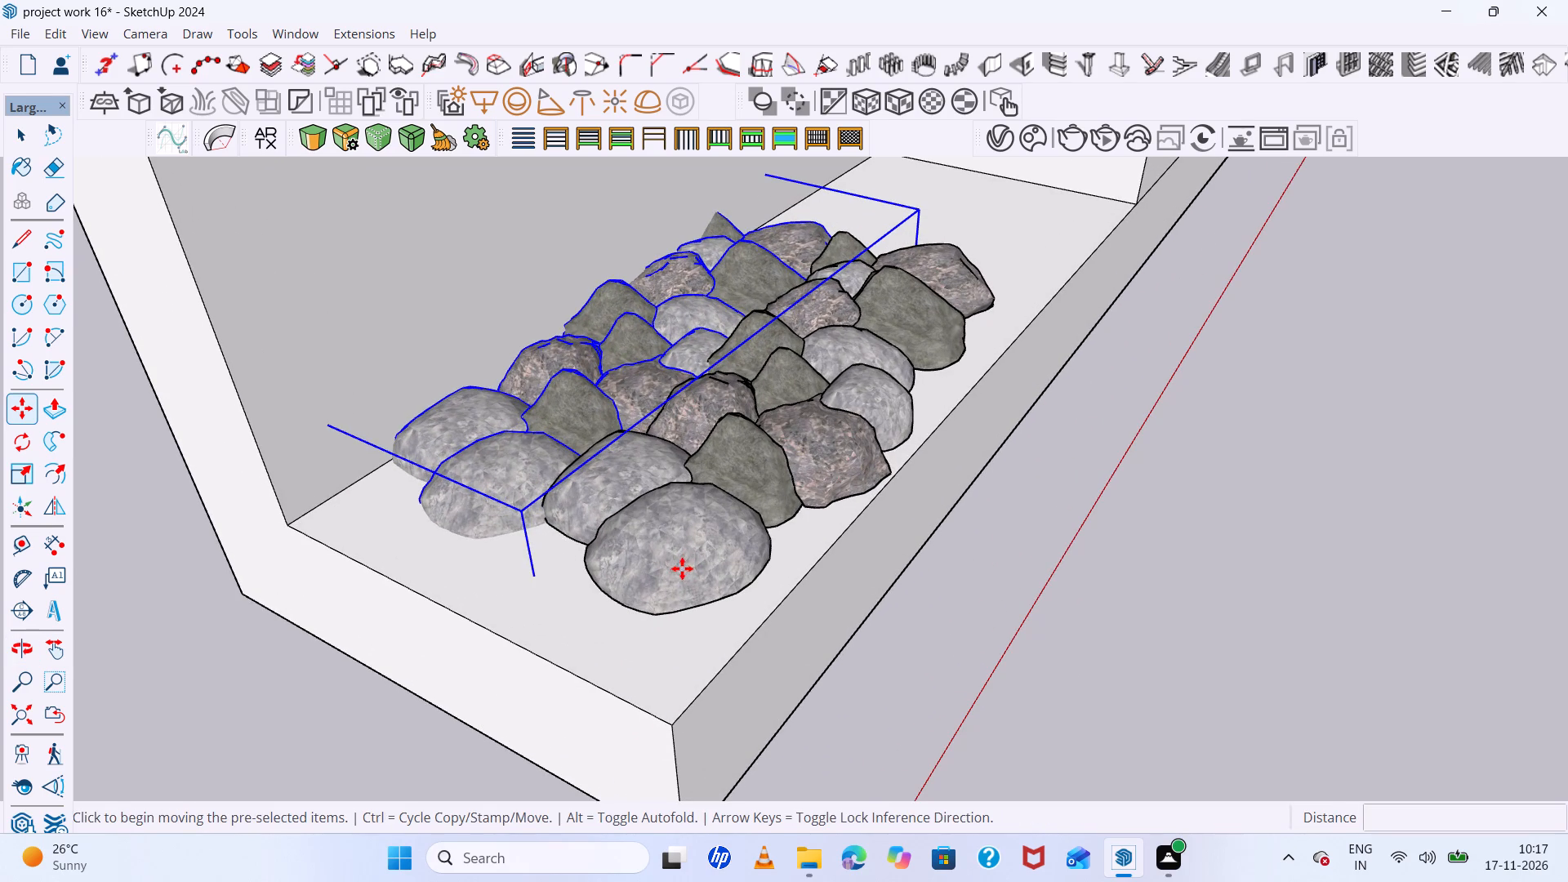
key(space)
click(682, 568)
key(comma)
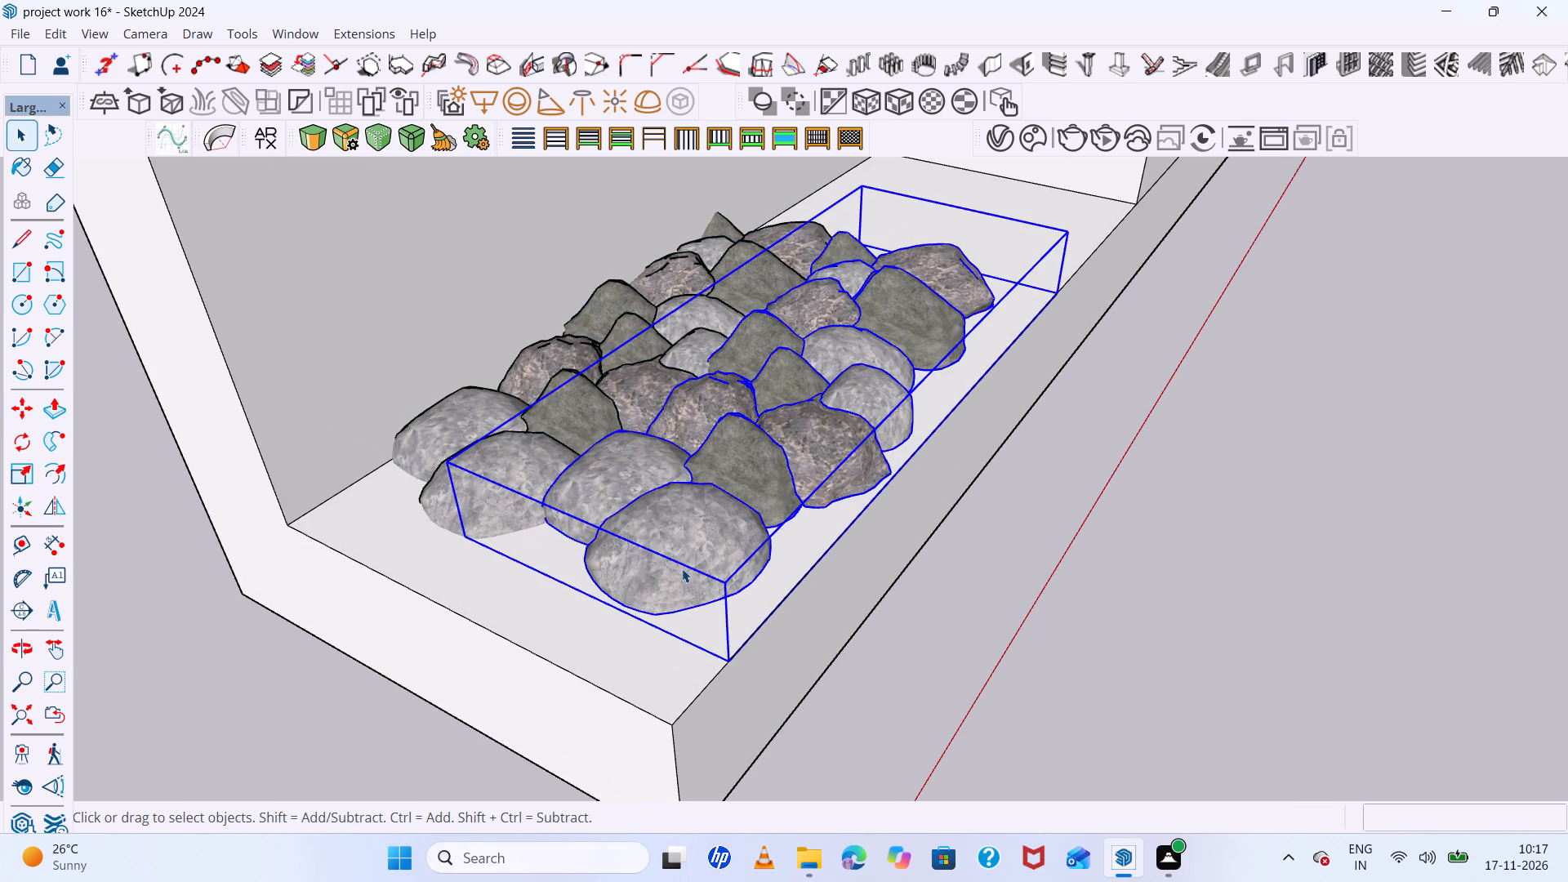
click(682, 568)
key(m)
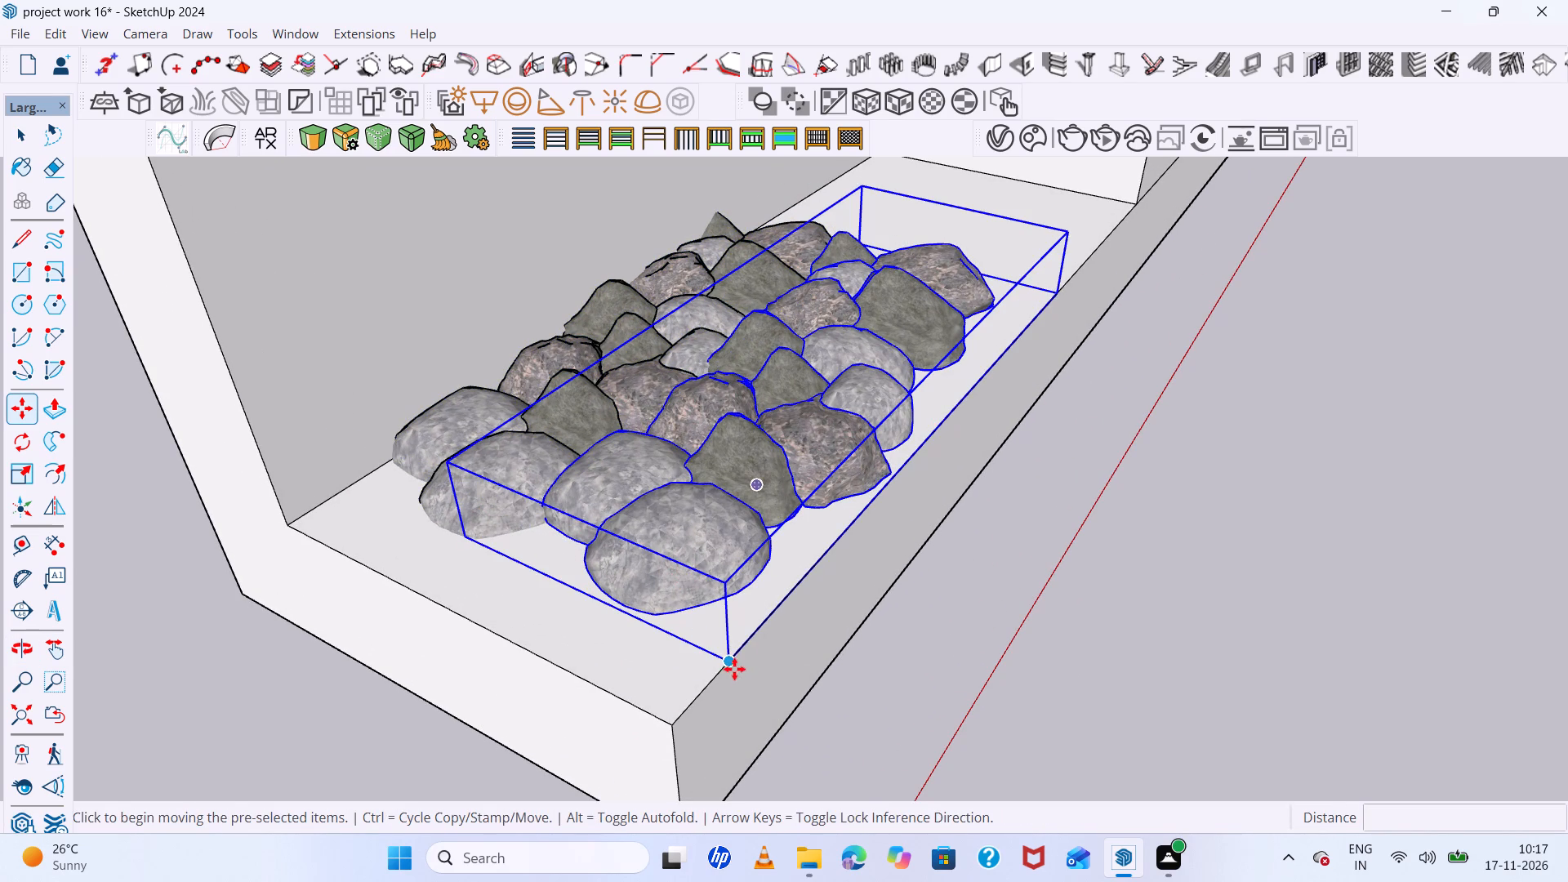
click(731, 664)
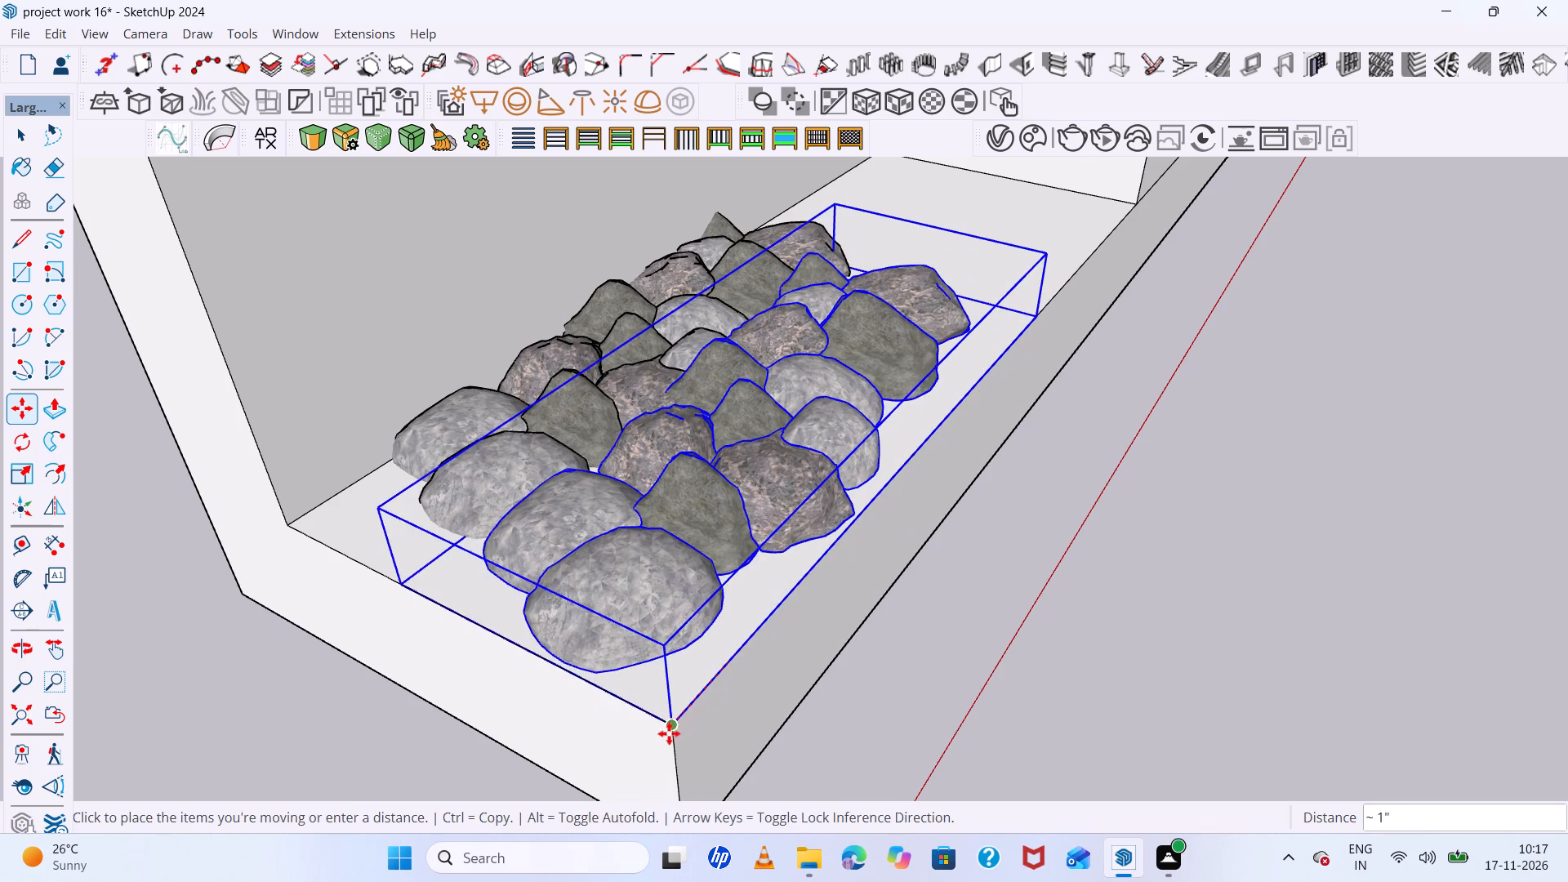
click(672, 714)
Move the front rock group slightly toward the end of the niche base so its end rocks sit near the edge.
scroll(620, 591, up, 6)
middle_drag(621, 591, 772, 544)
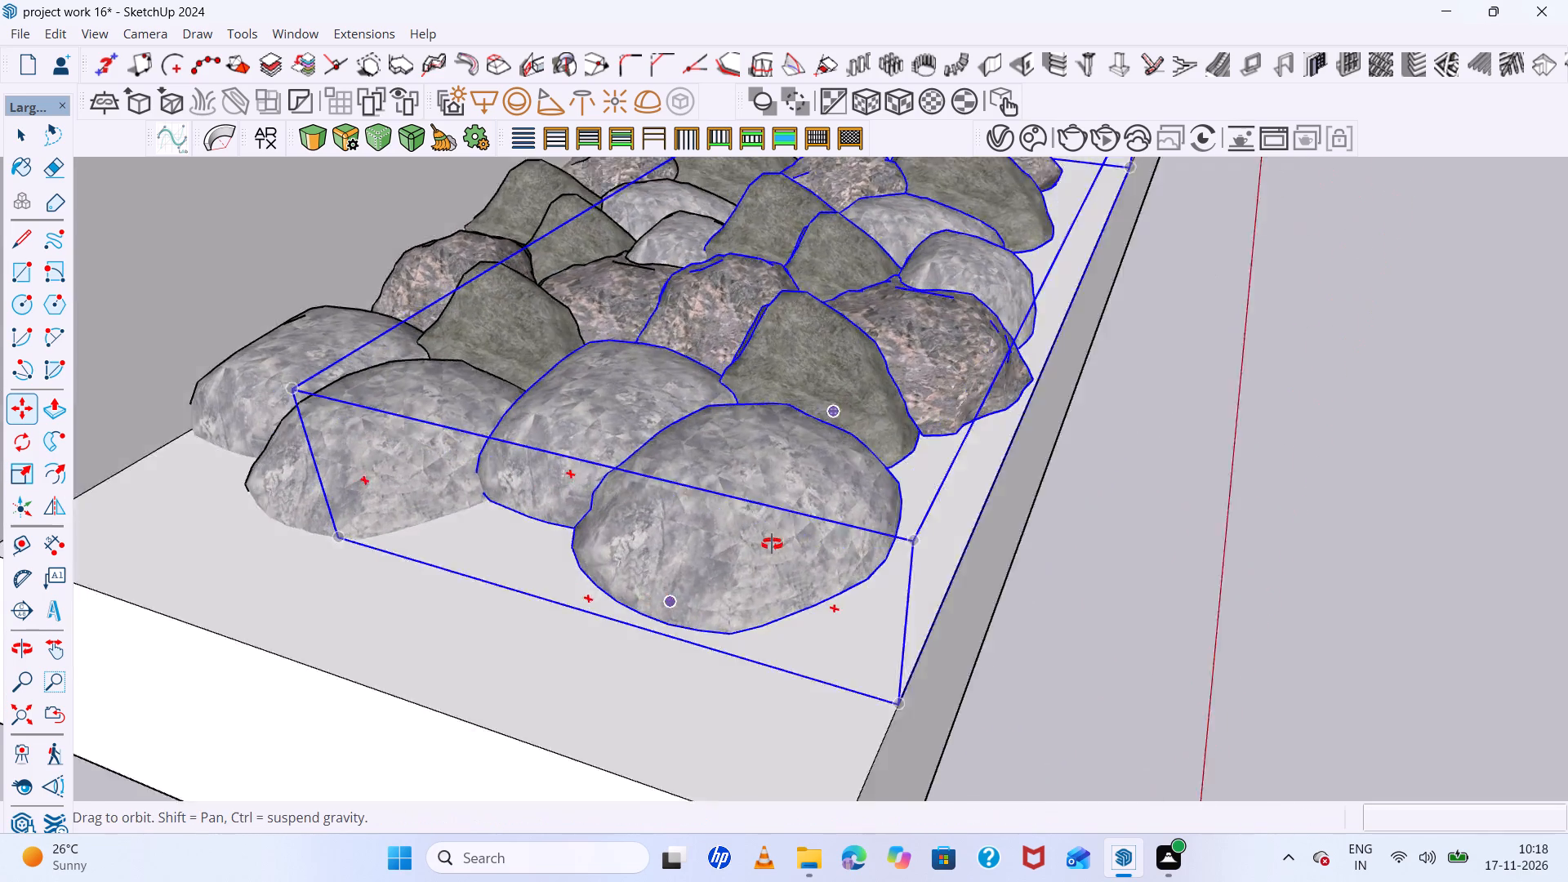
middle_drag(772, 544, 824, 455)
click(792, 556)
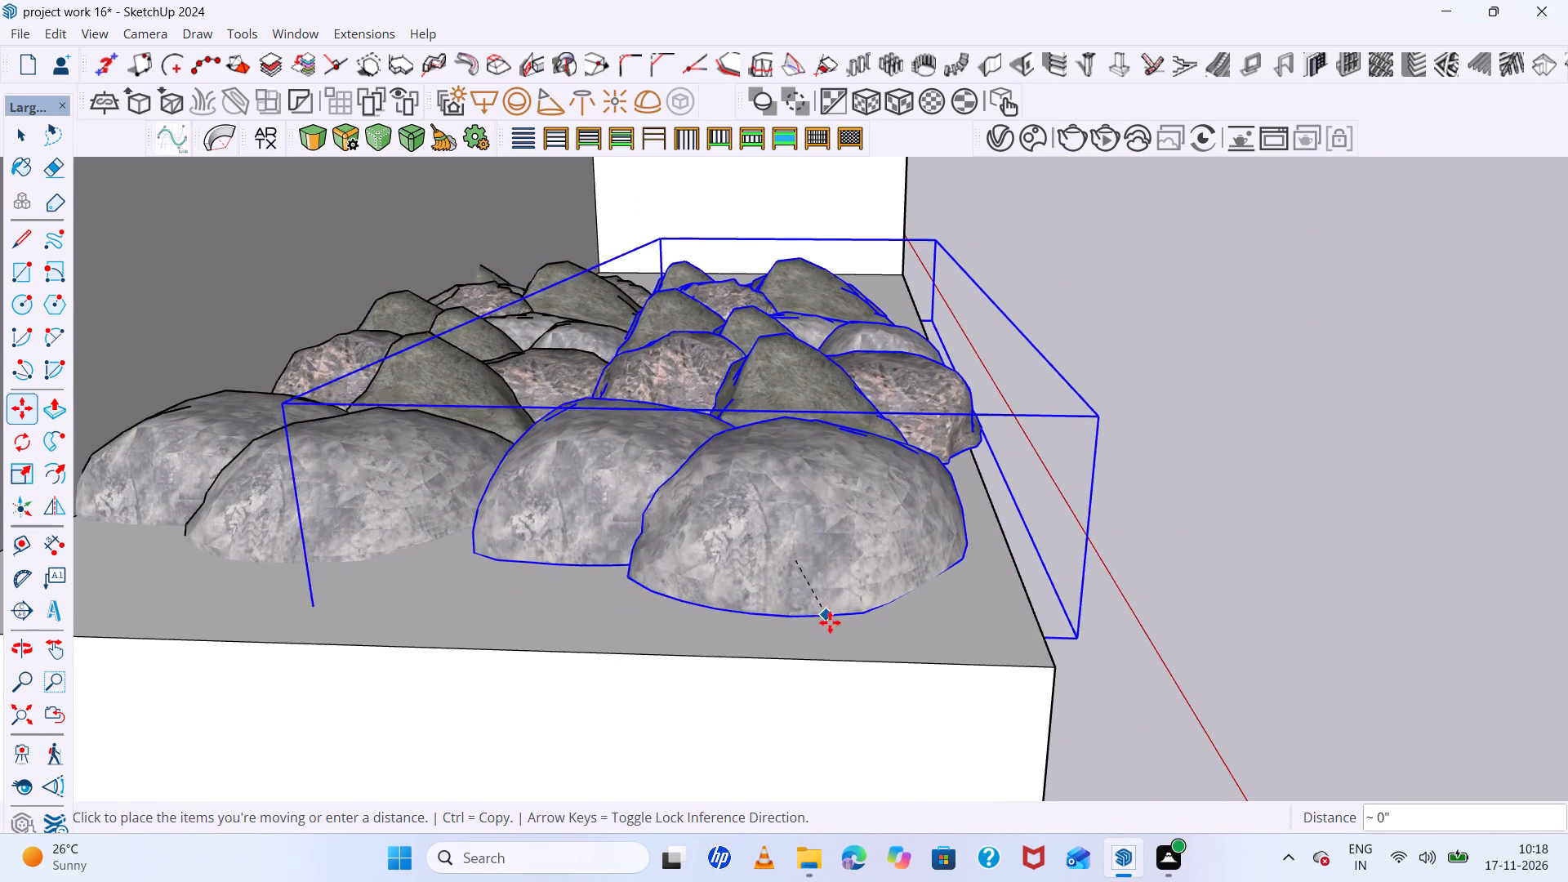
click(874, 661)
scroll(817, 590, down, 5)
middle_drag(817, 590, 797, 659)
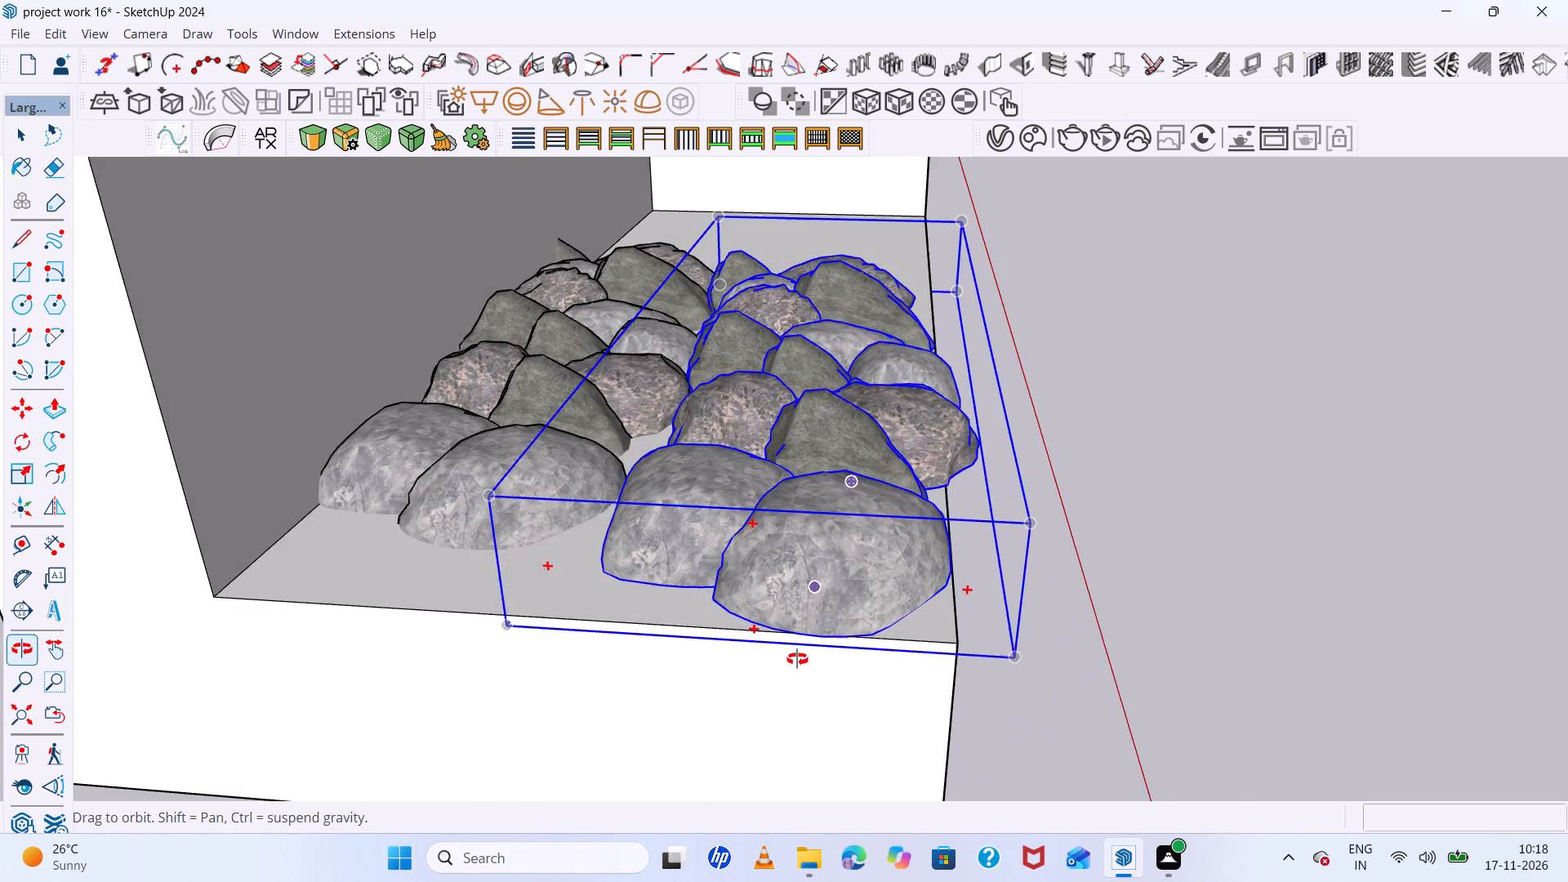
middle_drag(797, 659, 795, 665)
Raise the rear rock group slightly along the vertical axis so its rocks rest on the niche base.
key(space)
click(571, 471)
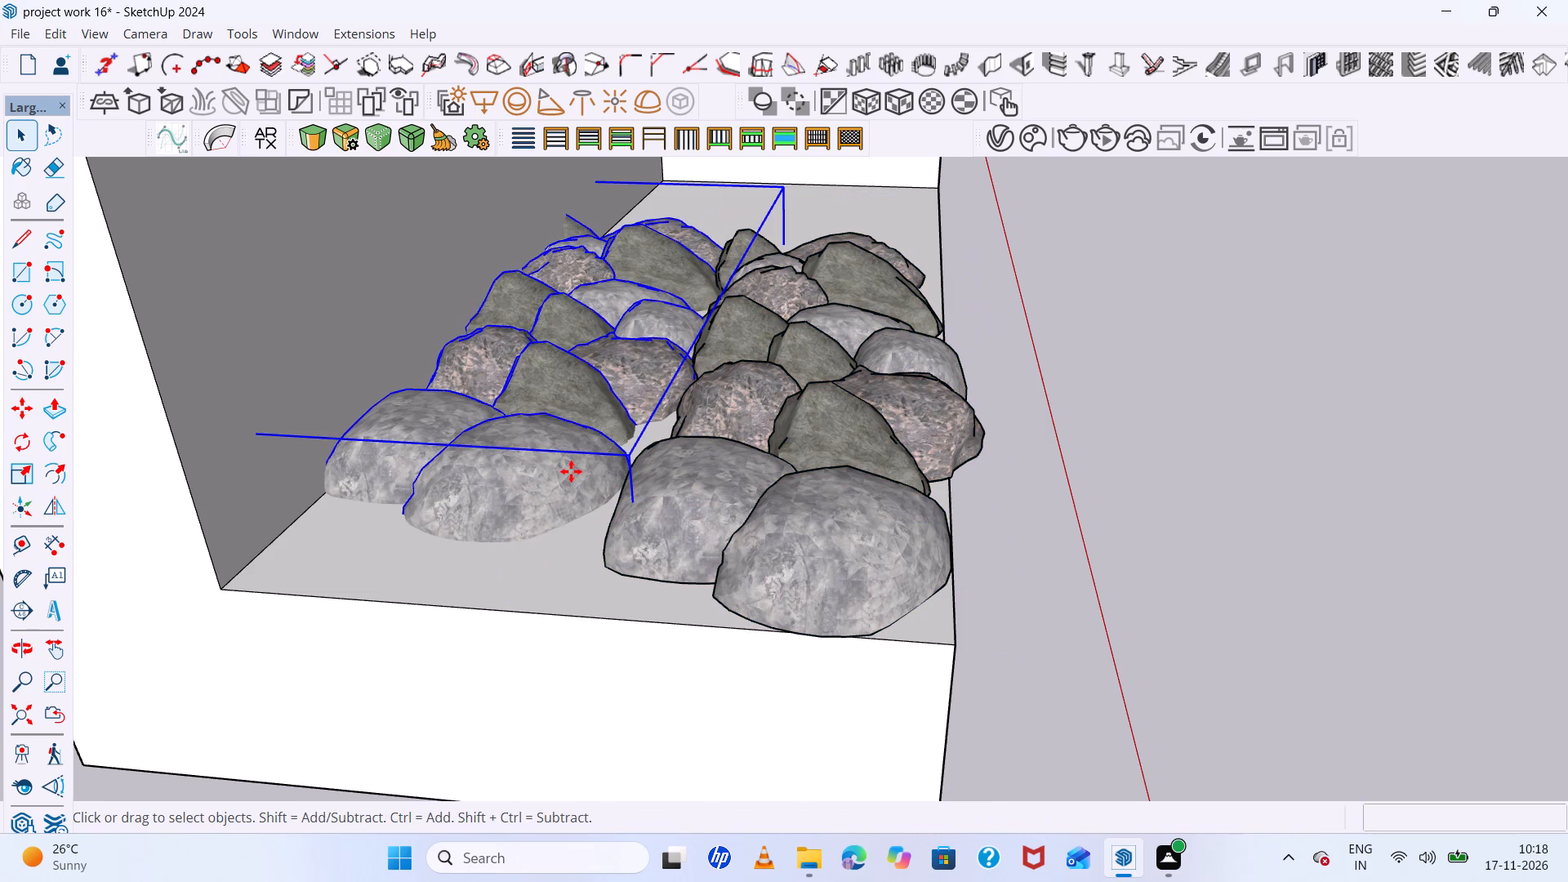
key(m)
double_click(571, 471)
scroll(571, 427, down, 6)
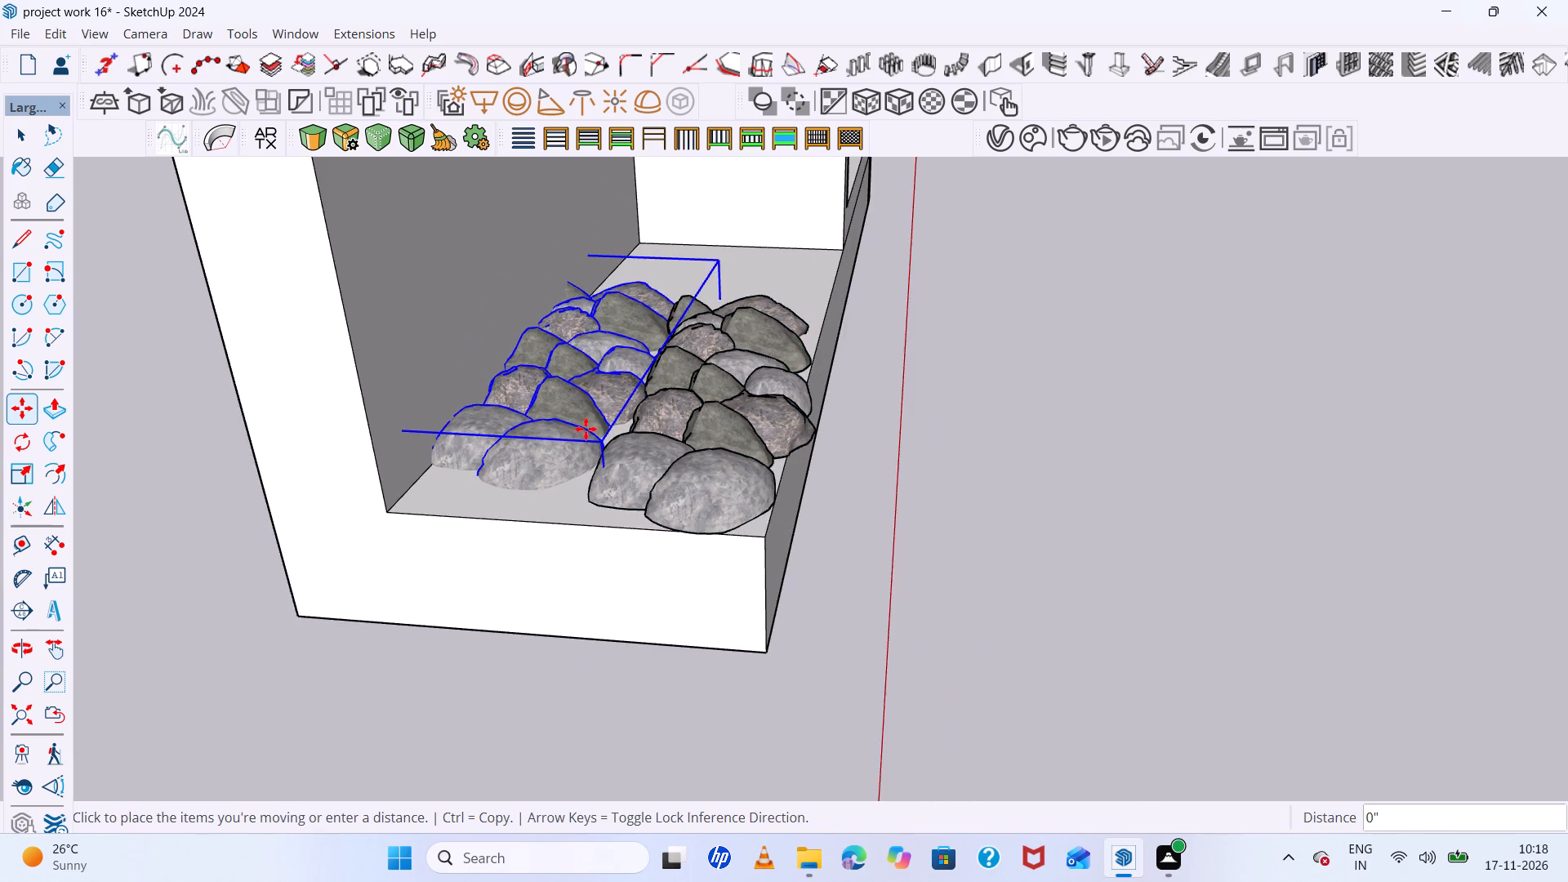
middle_drag(586, 429, 609, 360)
scroll(544, 418, up, 4)
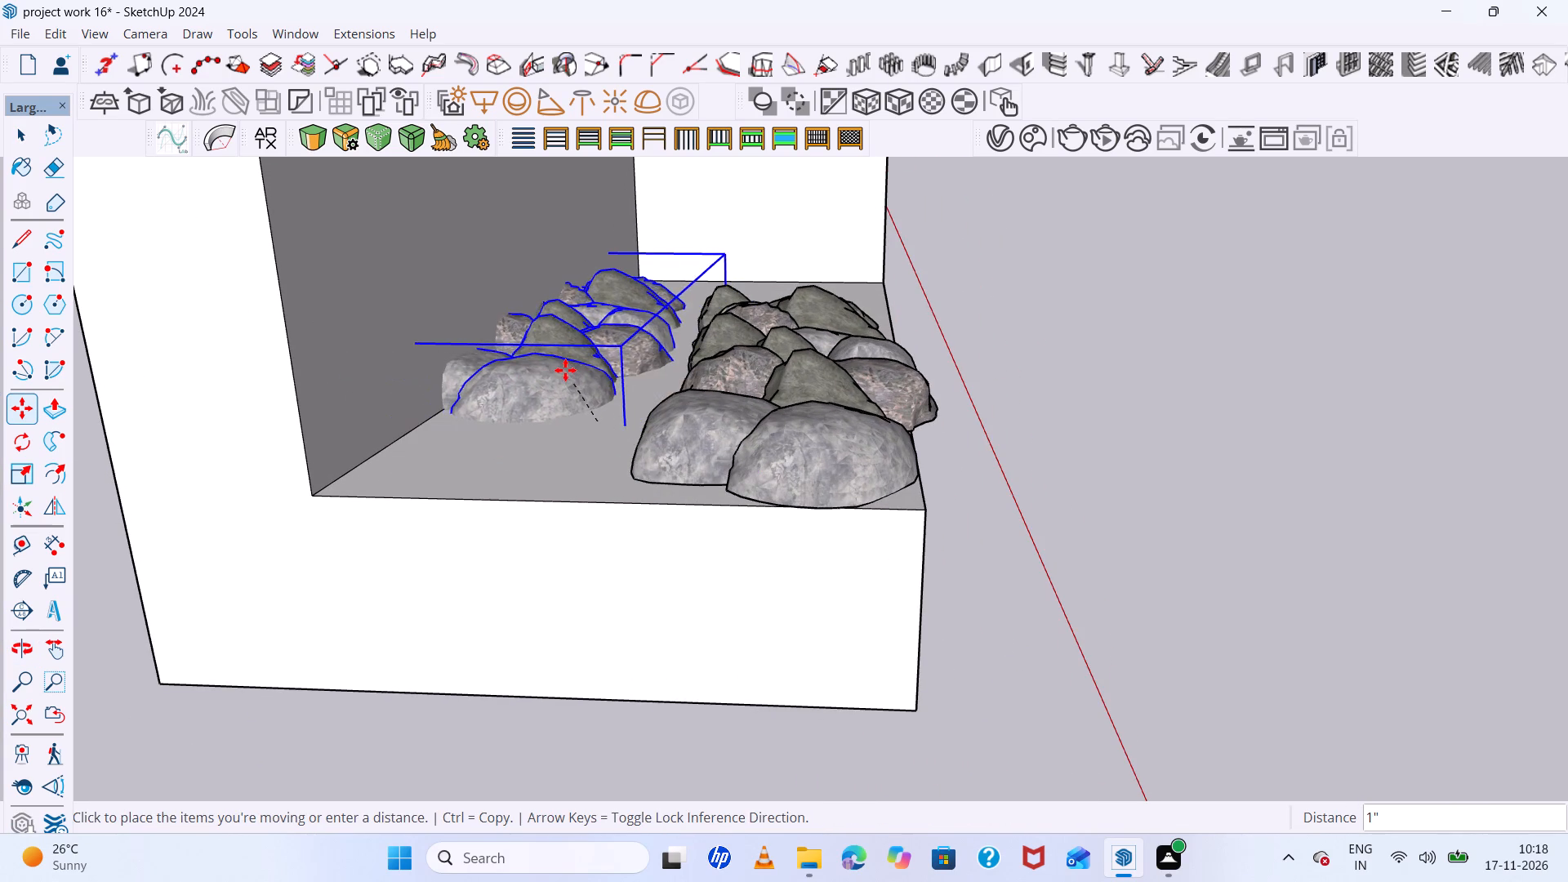
key(Up)
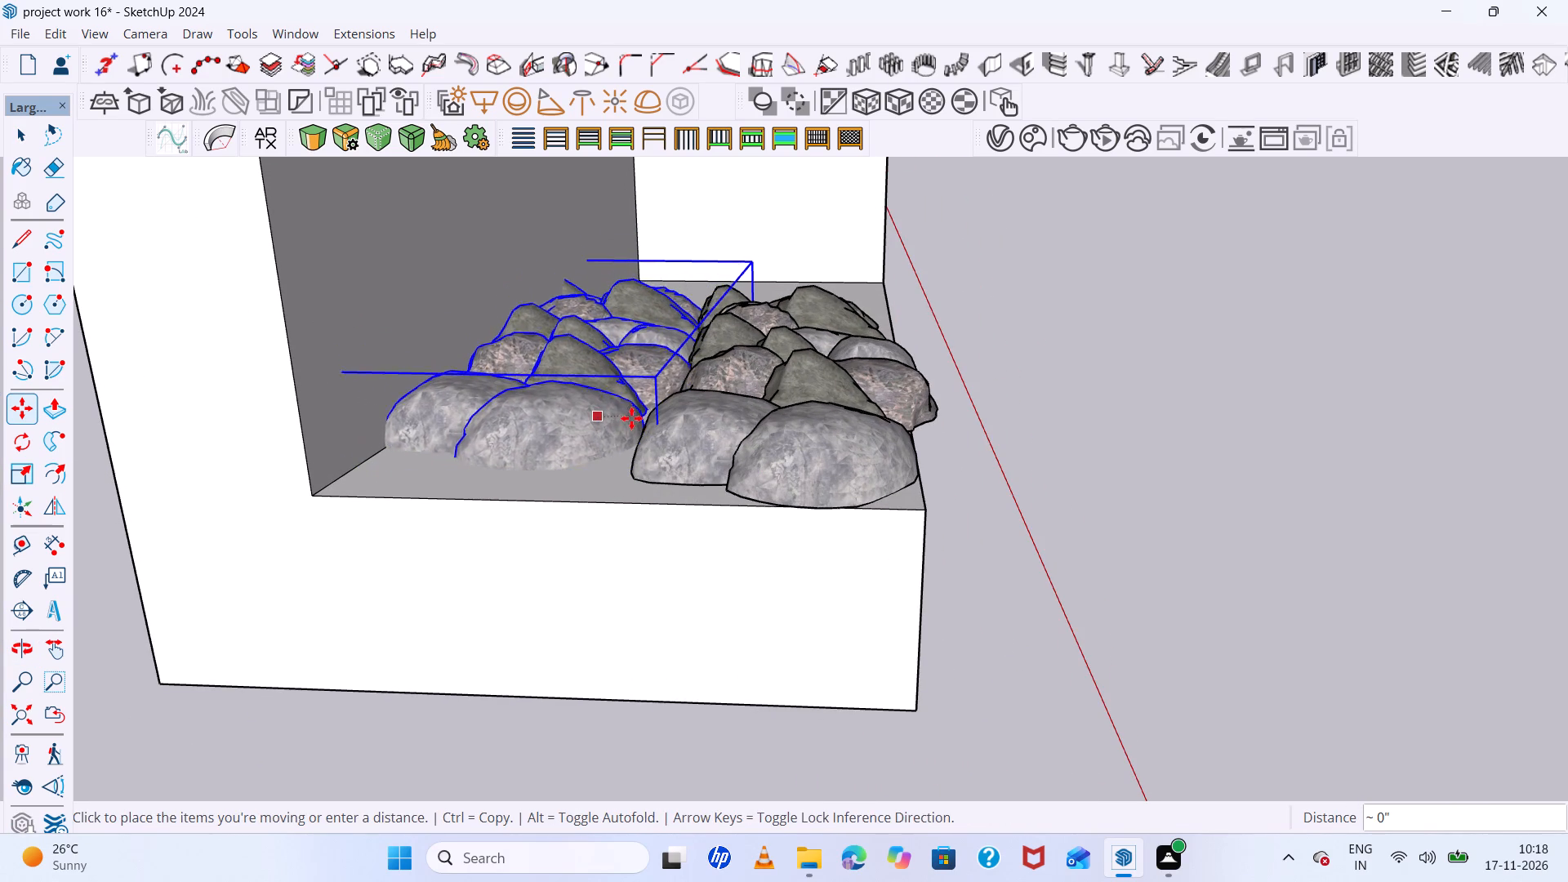
click(630, 406)
scroll(630, 406, down, 3)
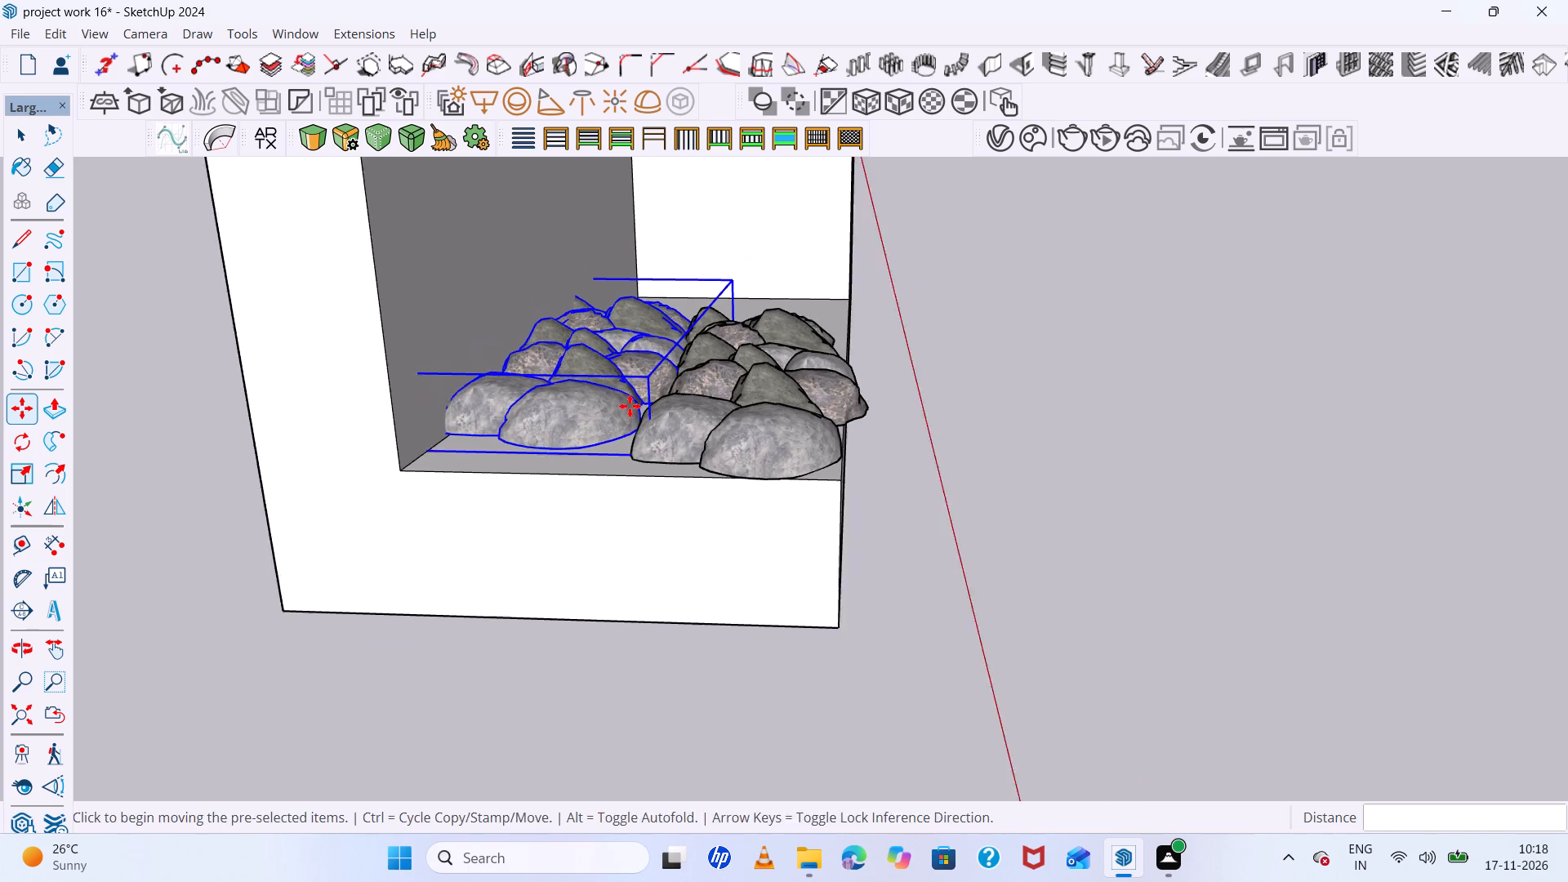
Move the rear rock group toward the end of the niche base so its end rock meets the base's edge.
scroll(630, 406, down, 2)
middle_drag(628, 411, 628, 437)
scroll(701, 465, down, 2)
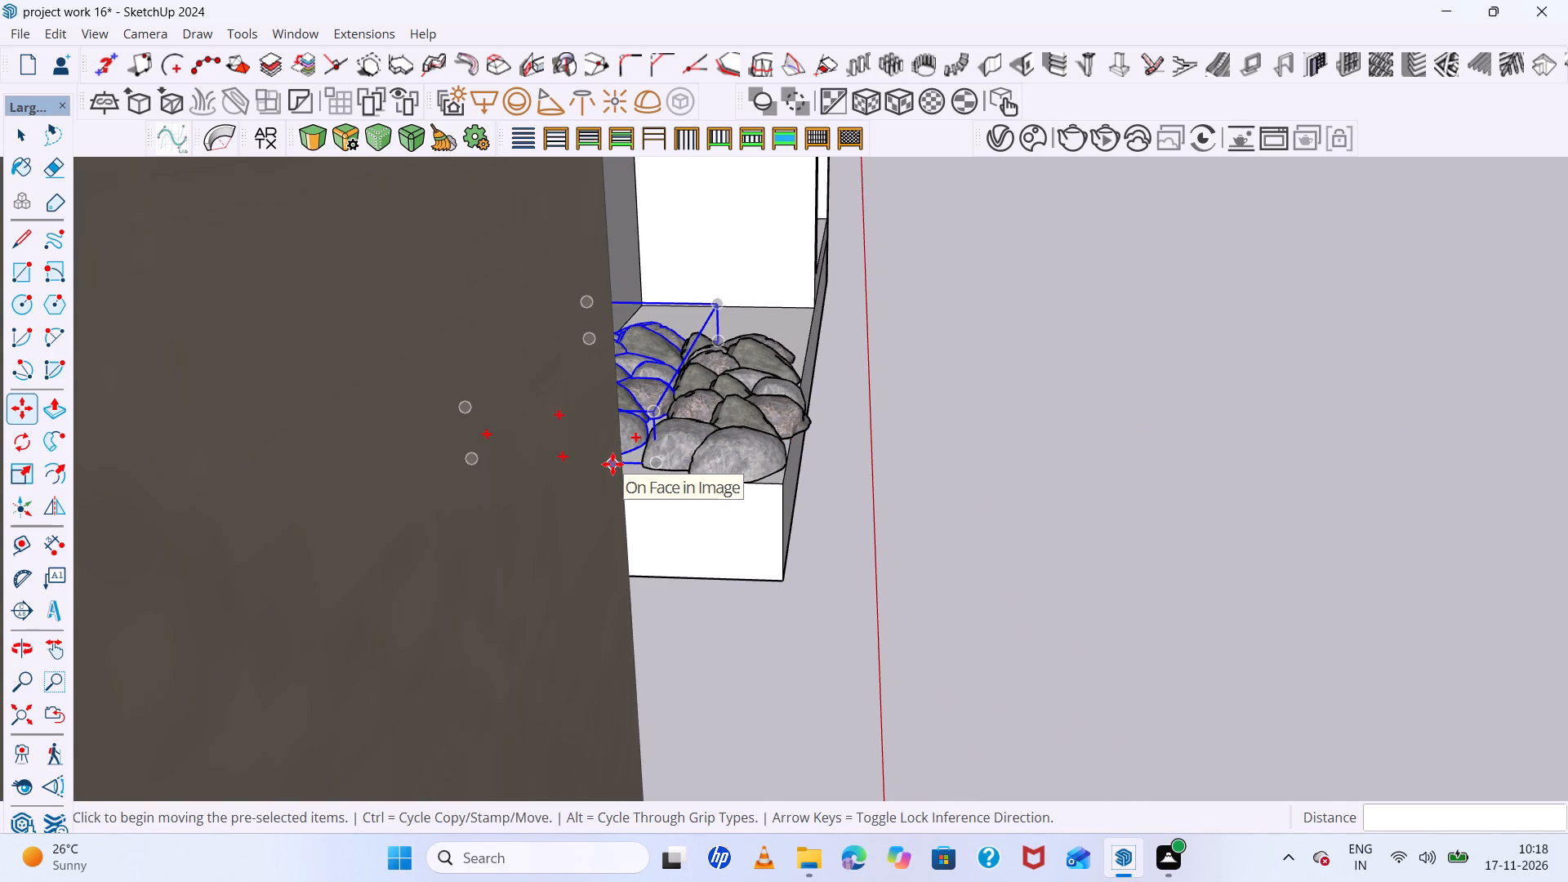
scroll(626, 464, down, 3)
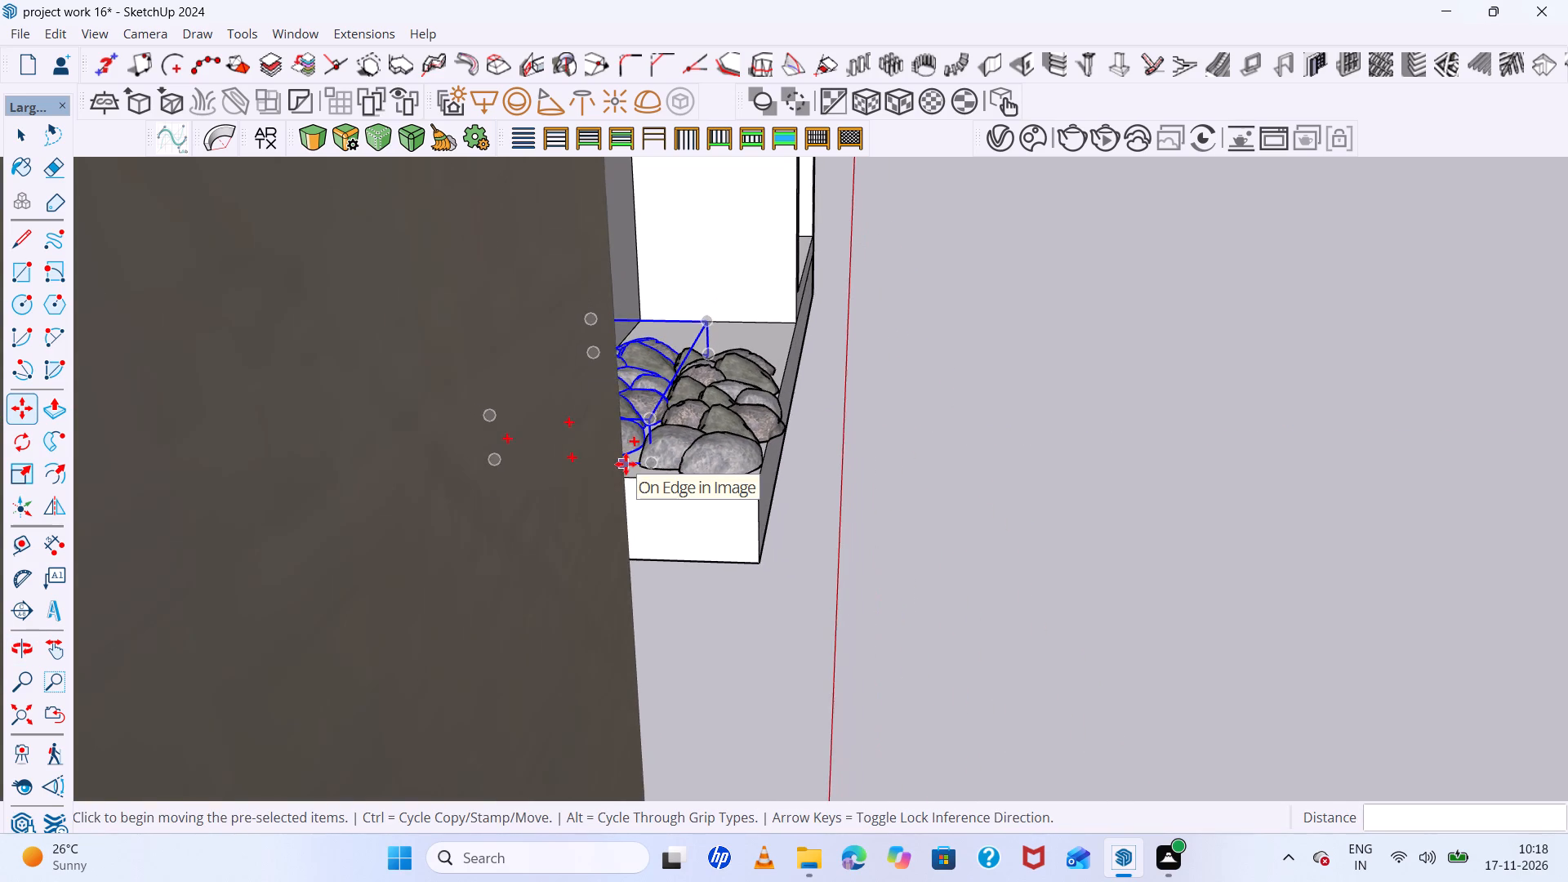
middle_drag(626, 464, 623, 500)
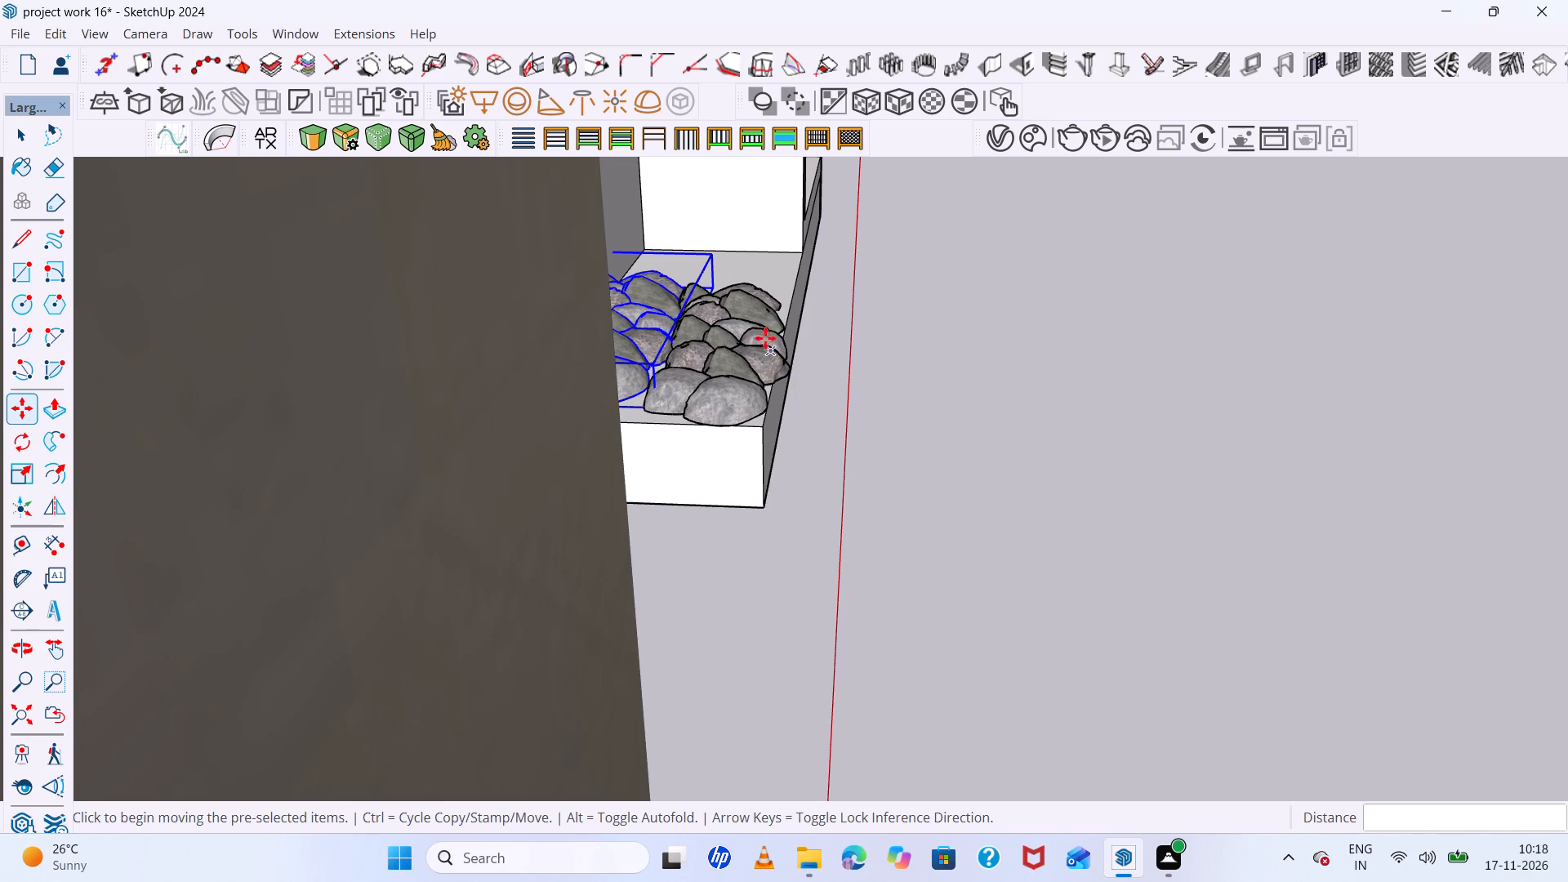
scroll(750, 287, up, 5)
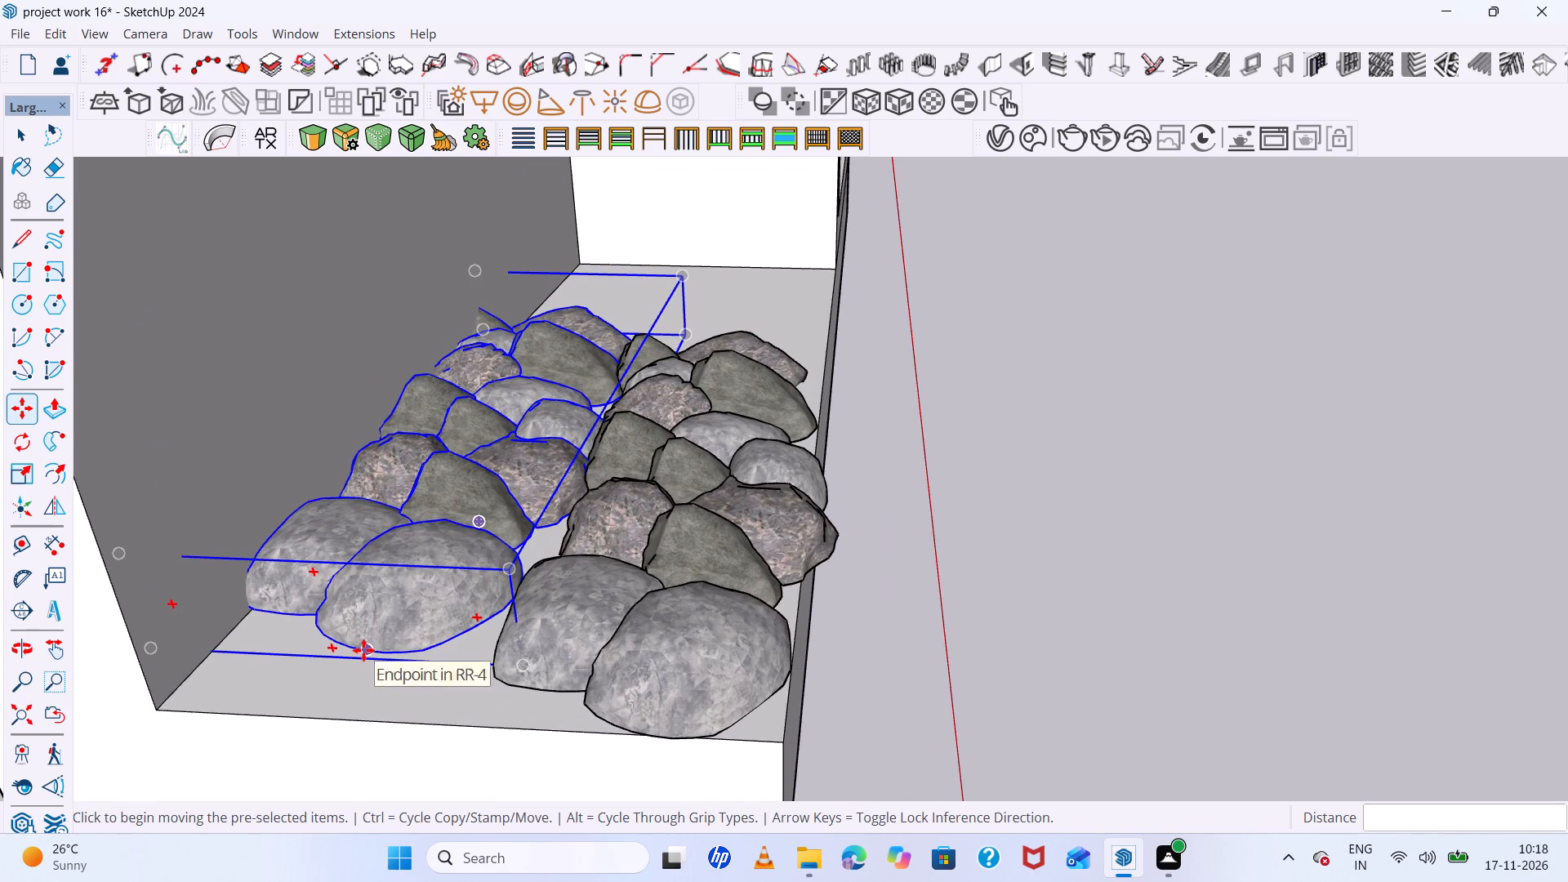
click(363, 650)
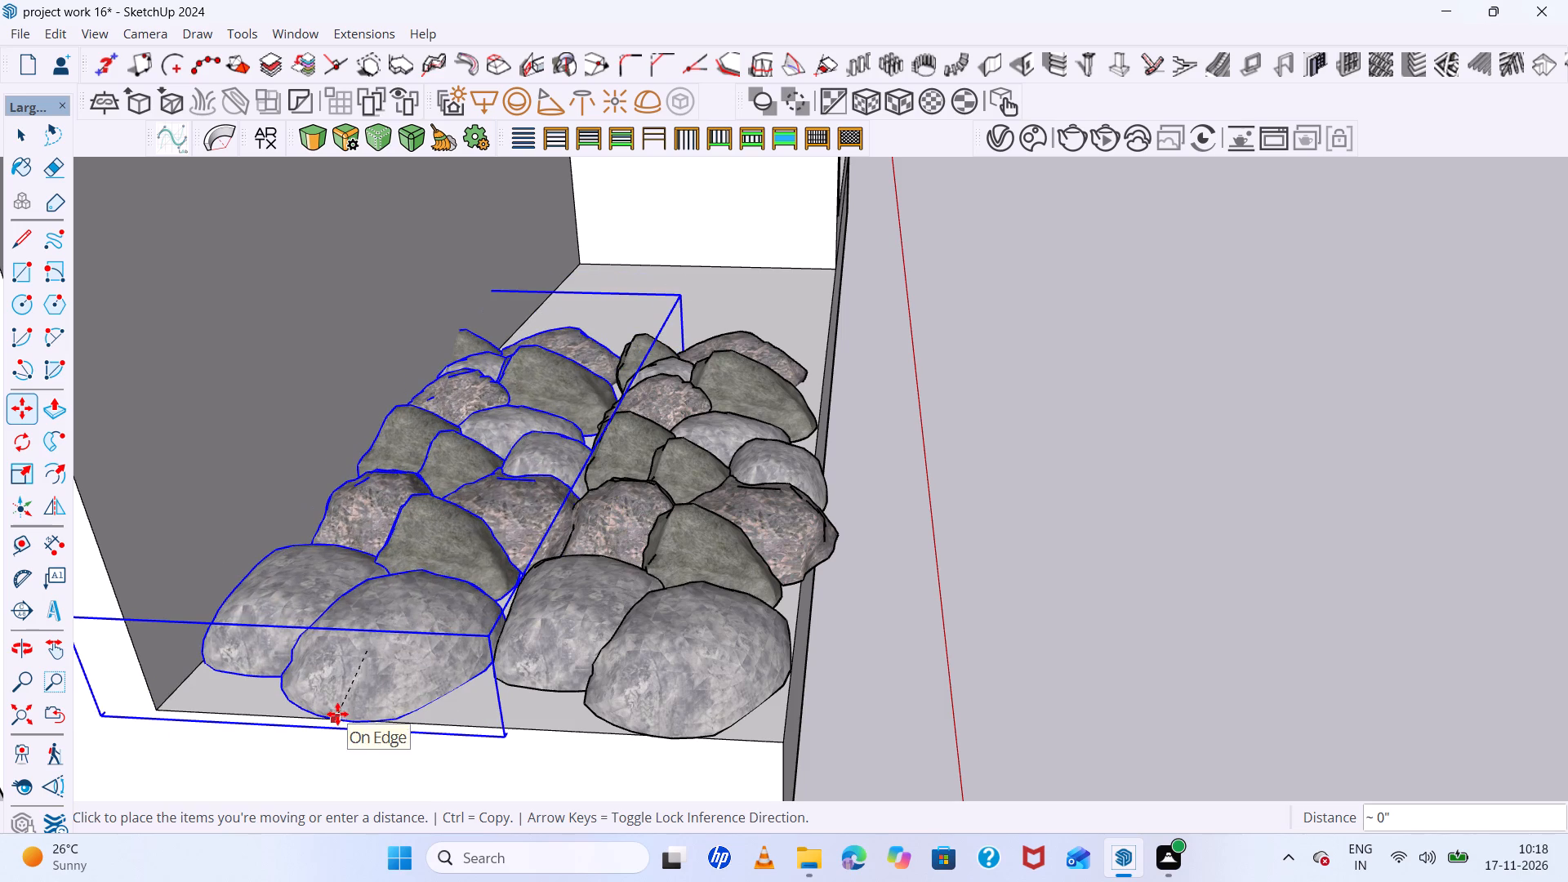
click(337, 714)
Examine from several angles how the two rows of rocks sit on the lower niche's base.
scroll(337, 695, down, 12)
middle_drag(544, 704, 372, 733)
scroll(461, 583, up, 9)
scroll(463, 556, down, 7)
middle_drag(465, 567, 434, 604)
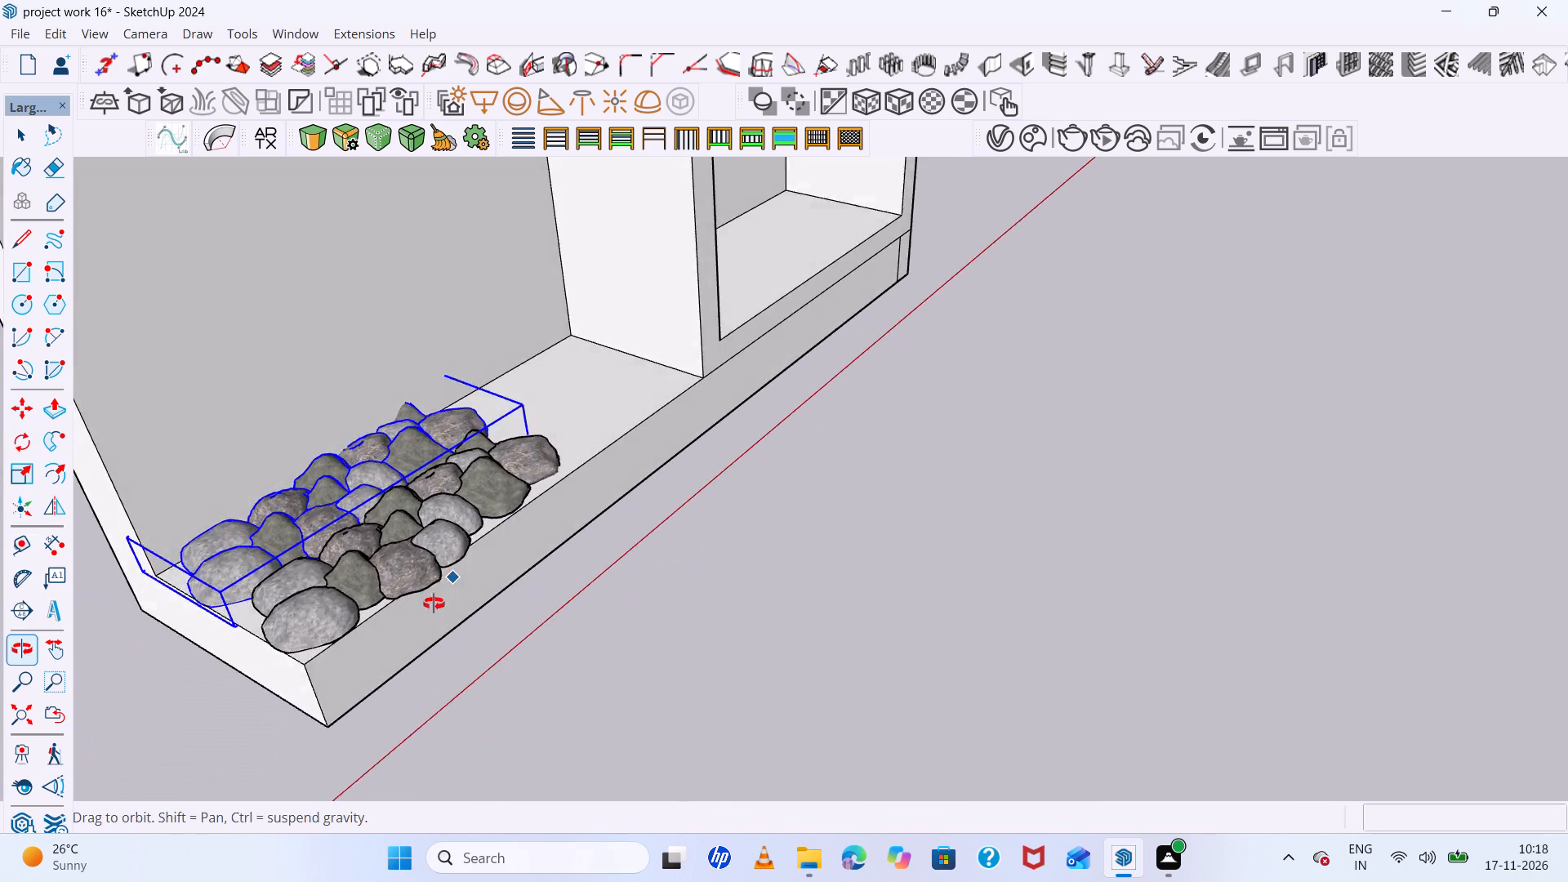
middle_drag(434, 604, 408, 624)
scroll(587, 653, down, 10)
middle_drag(616, 673, 611, 660)
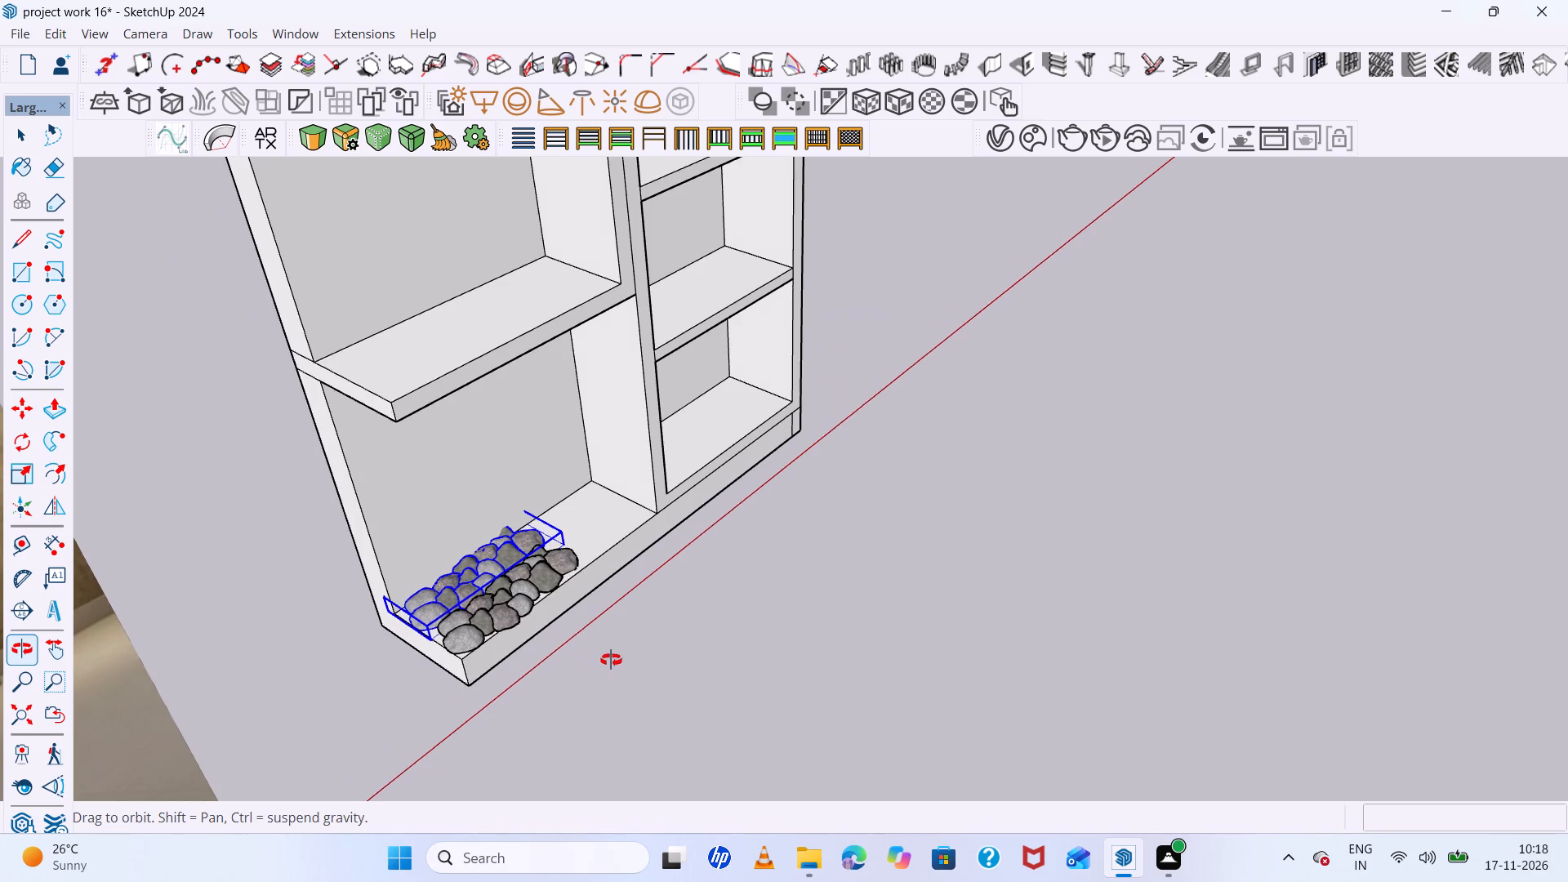
middle_drag(611, 660, 580, 657)
scroll(486, 546, up, 15)
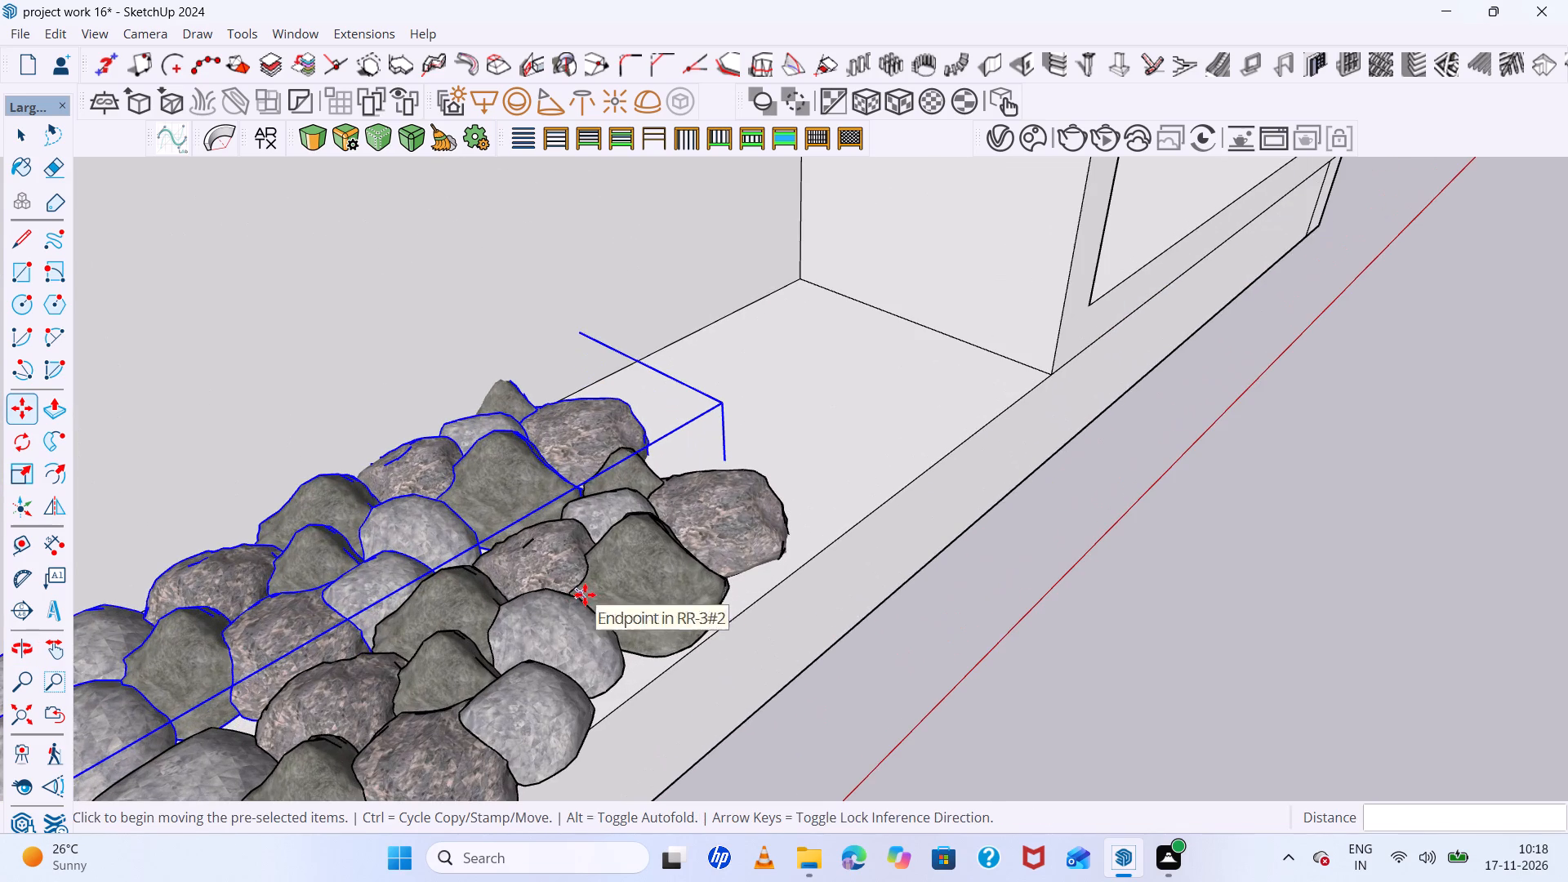
Scale the rear rock group down in the red and green directions from its outer back corner to fit inside the niche.
key(space)
click(586, 595)
scroll(586, 595, down, 5)
scroll(601, 602, up, 1)
middle_drag(601, 602, 572, 652)
click(518, 474)
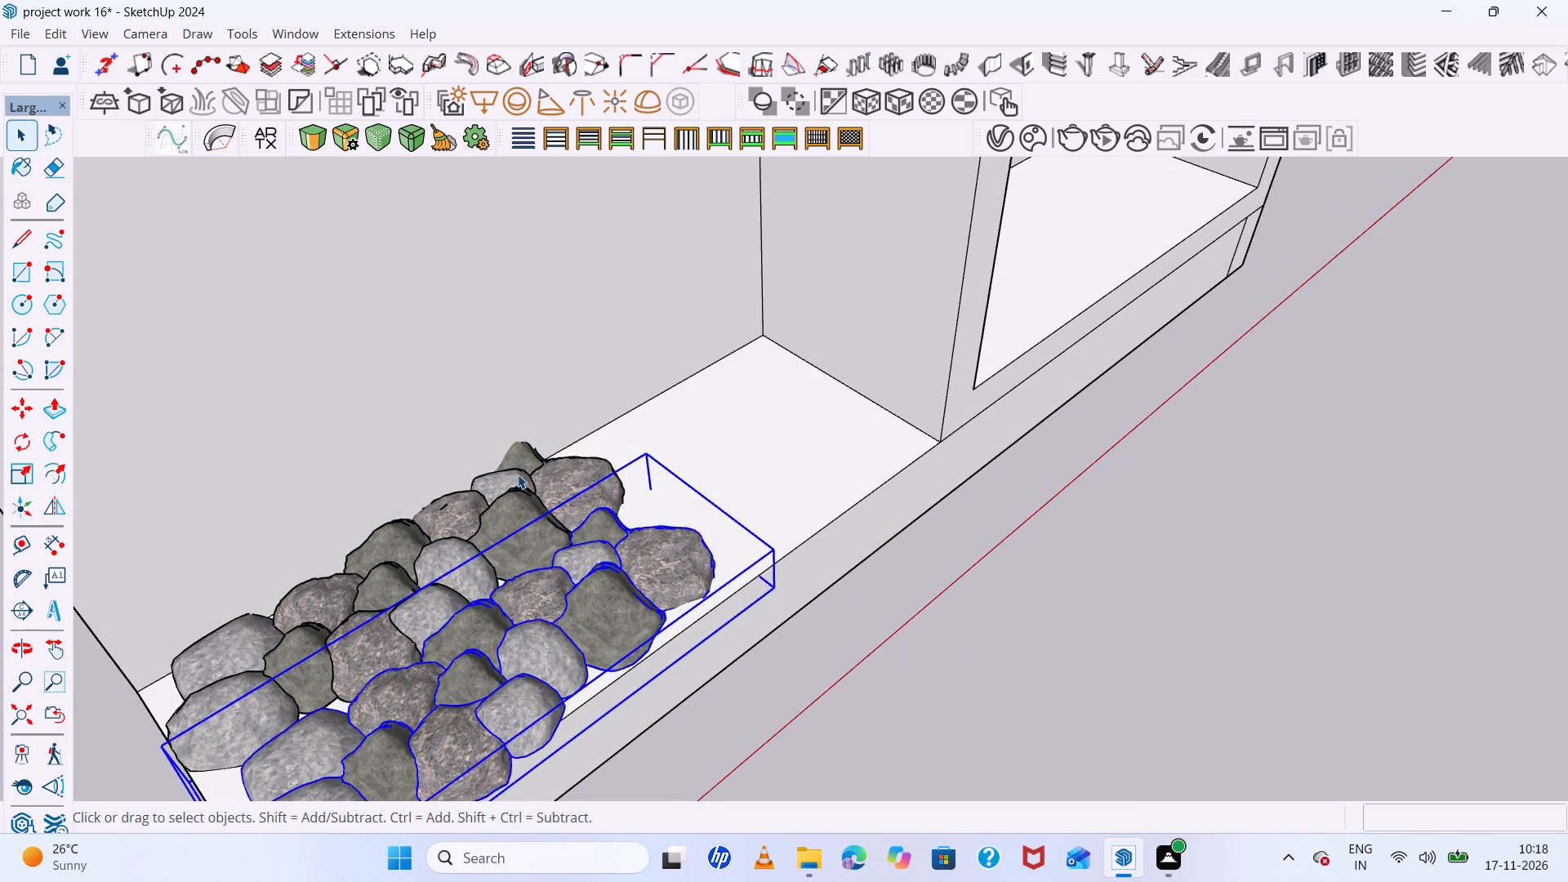
scroll(518, 480, down, 5)
middle_drag(635, 516, 849, 391)
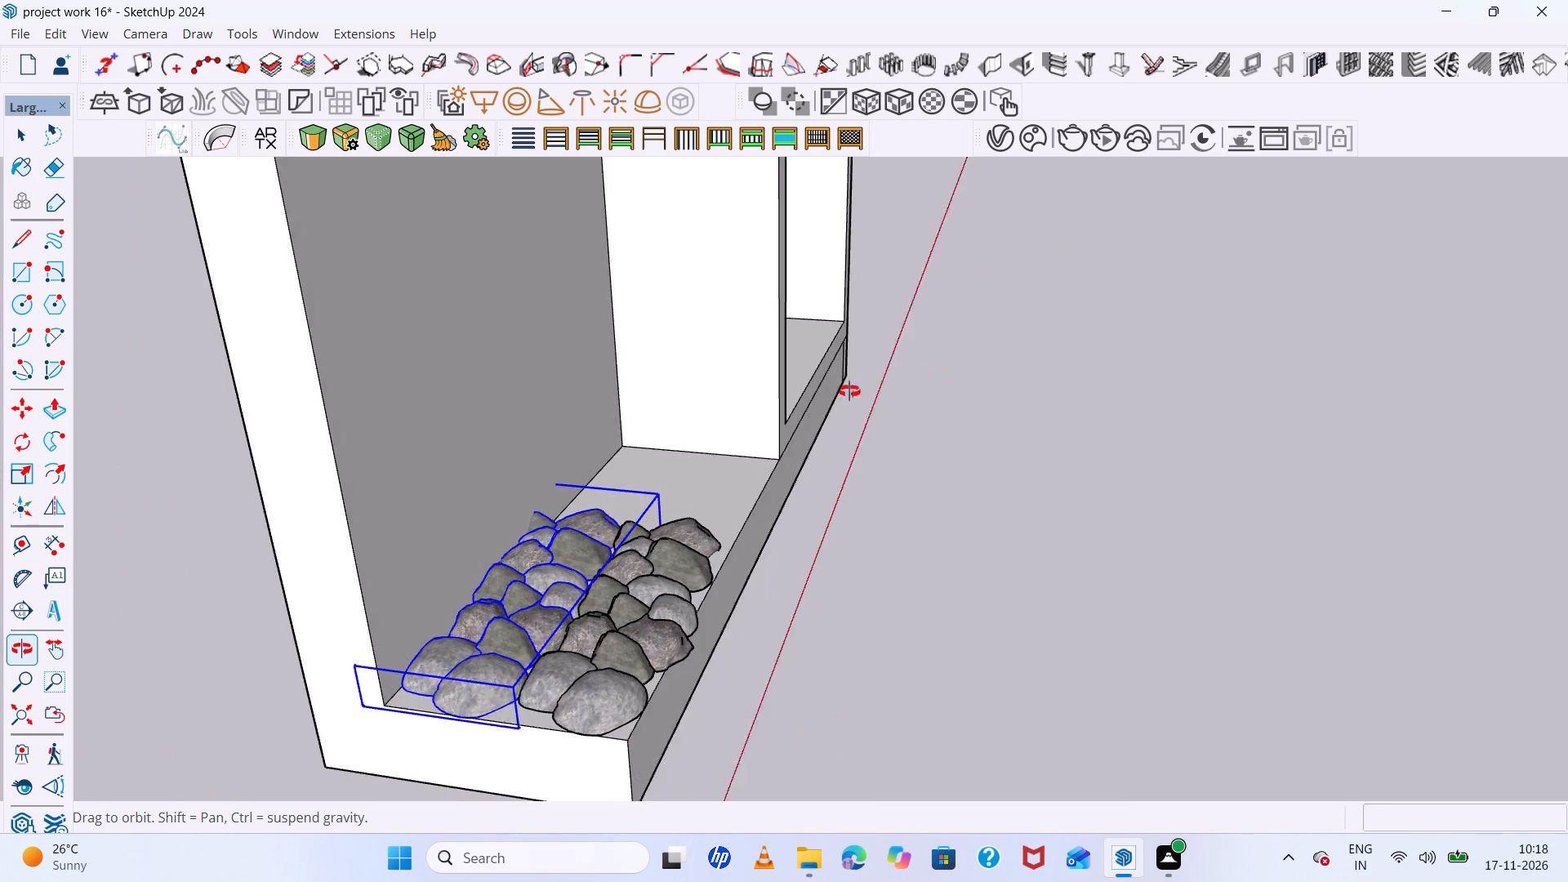
middle_drag(849, 391, 844, 392)
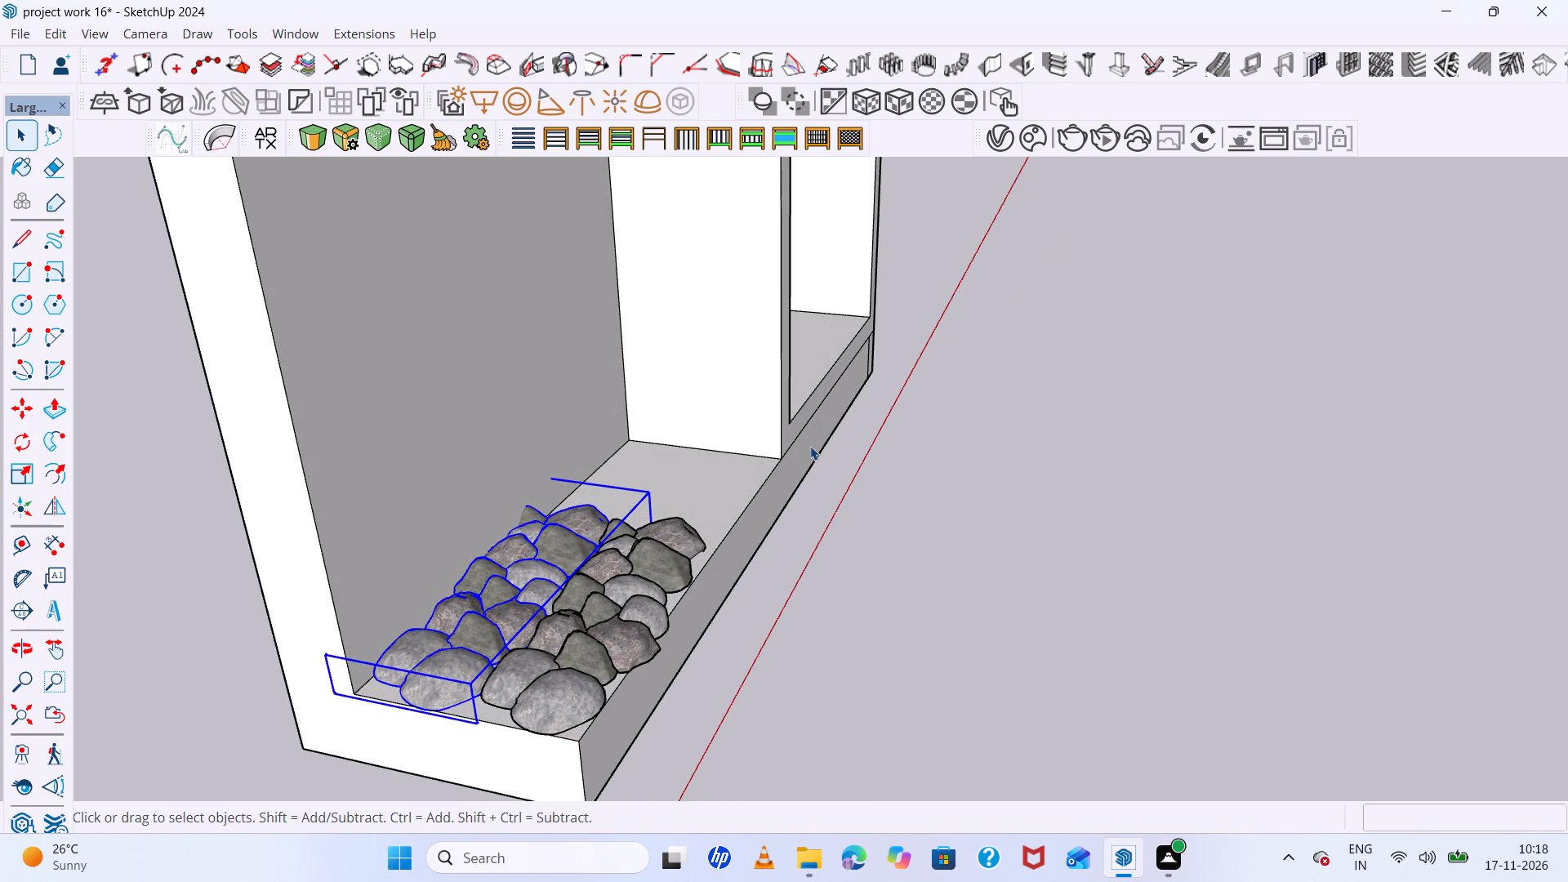
key(s)
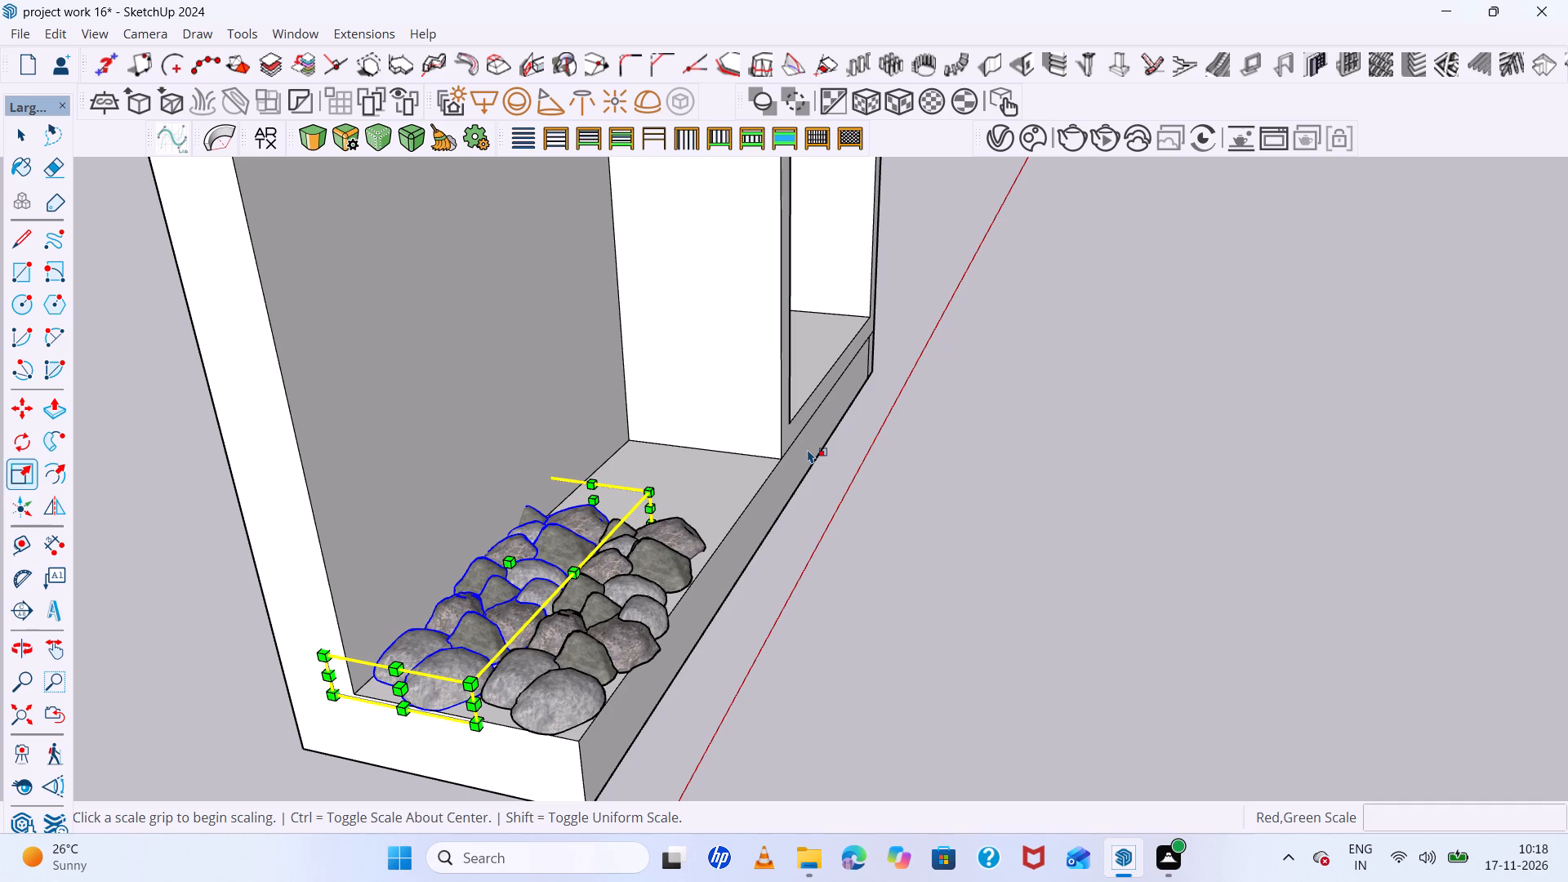
scroll(679, 466, up, 4)
scroll(679, 466, down, 5)
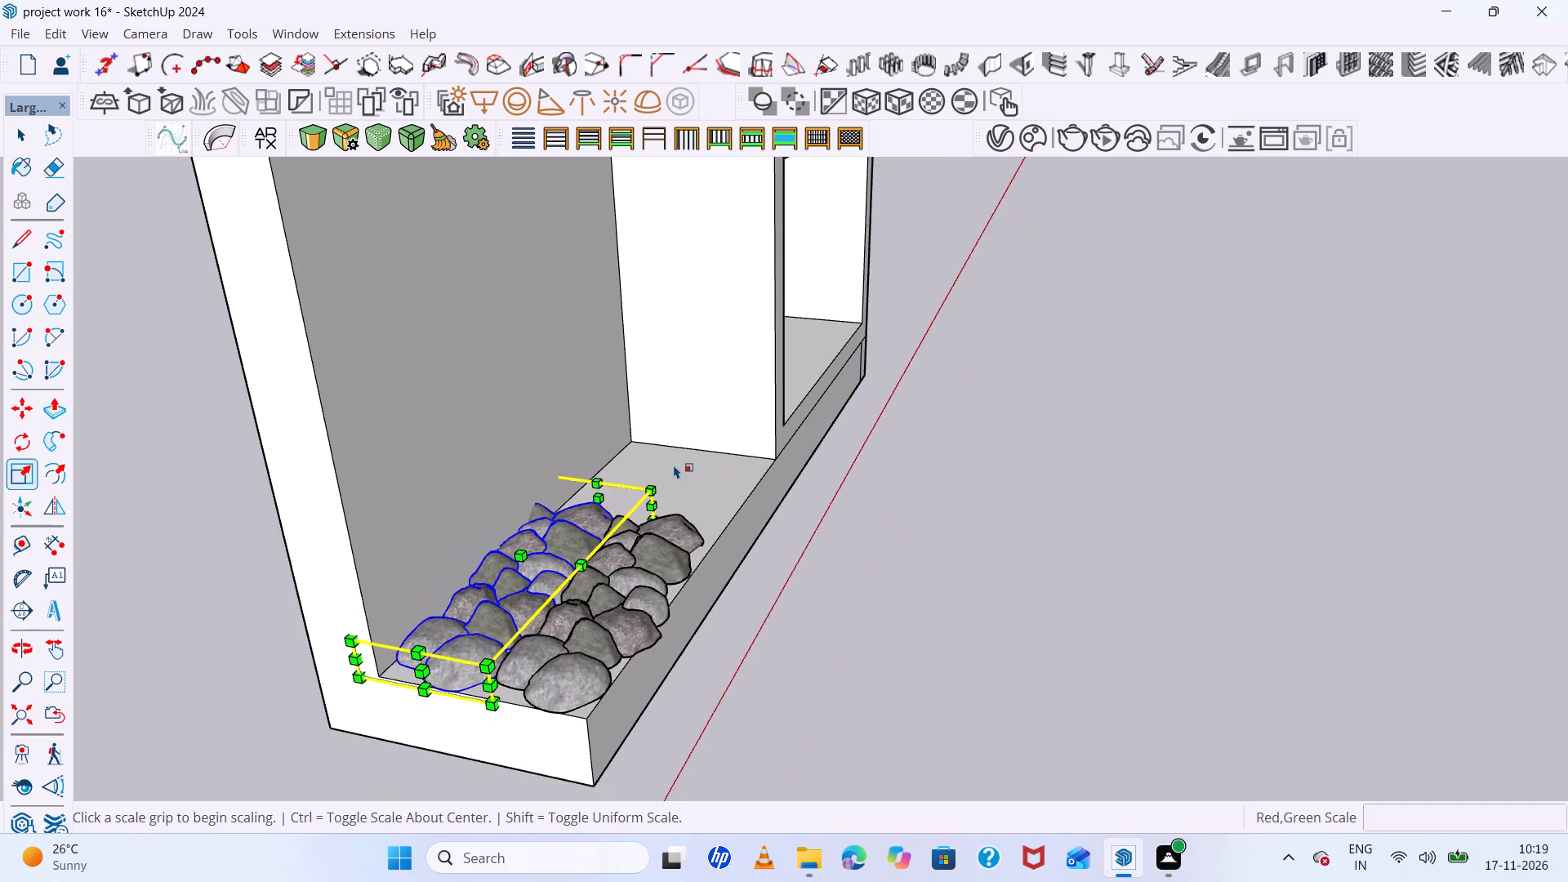
scroll(674, 465, down, 1)
scroll(367, 687, up, 9)
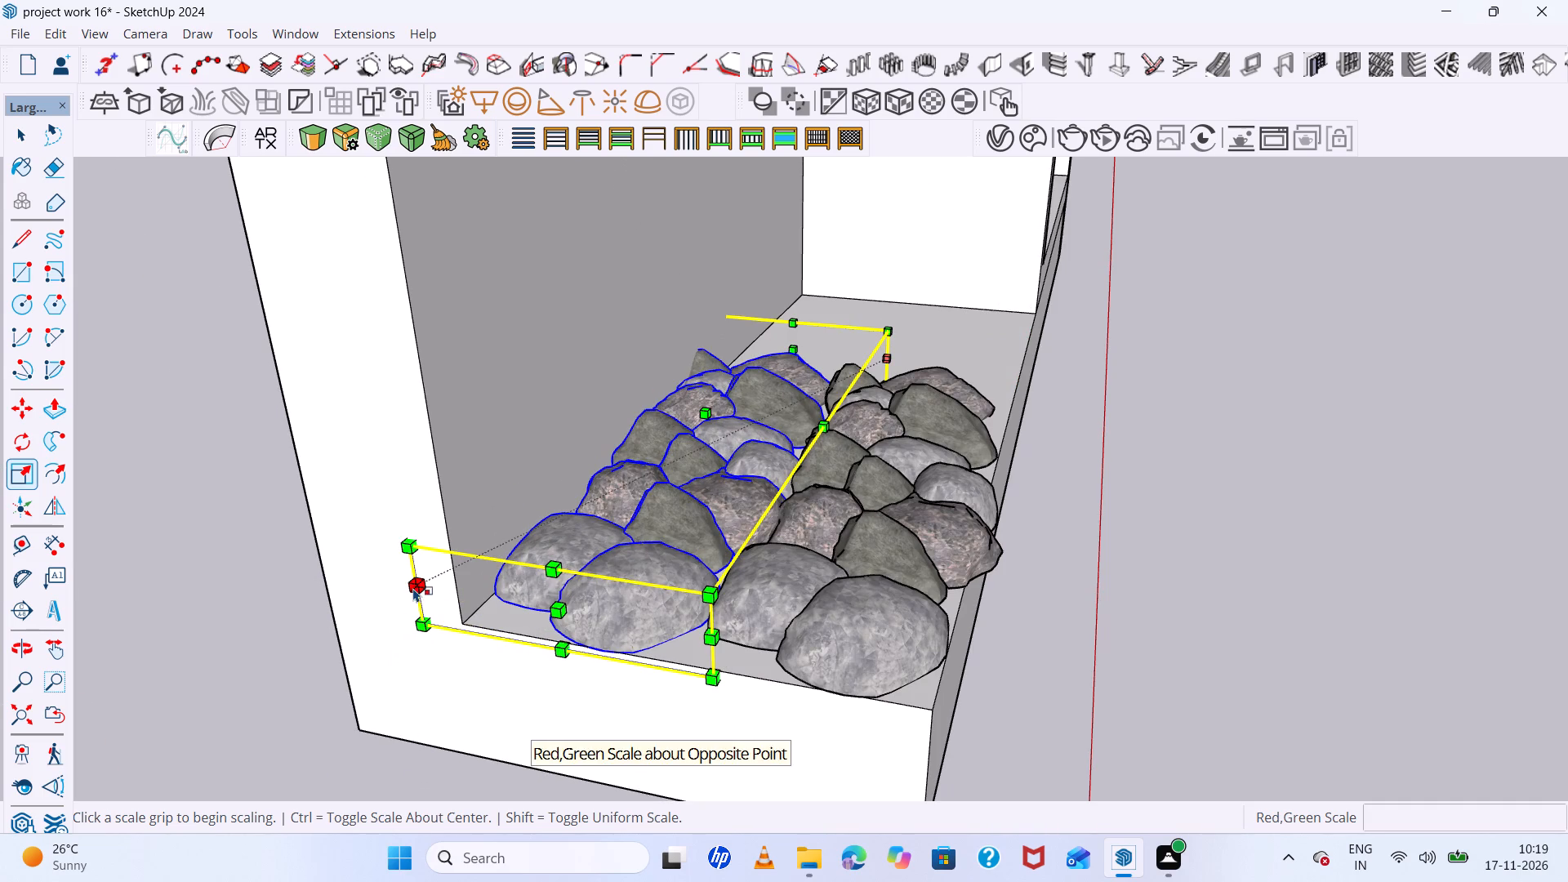
click(413, 588)
click(455, 595)
Examine how far the two rock rows extend across the cabinet's lower niche.
scroll(428, 593, down, 4)
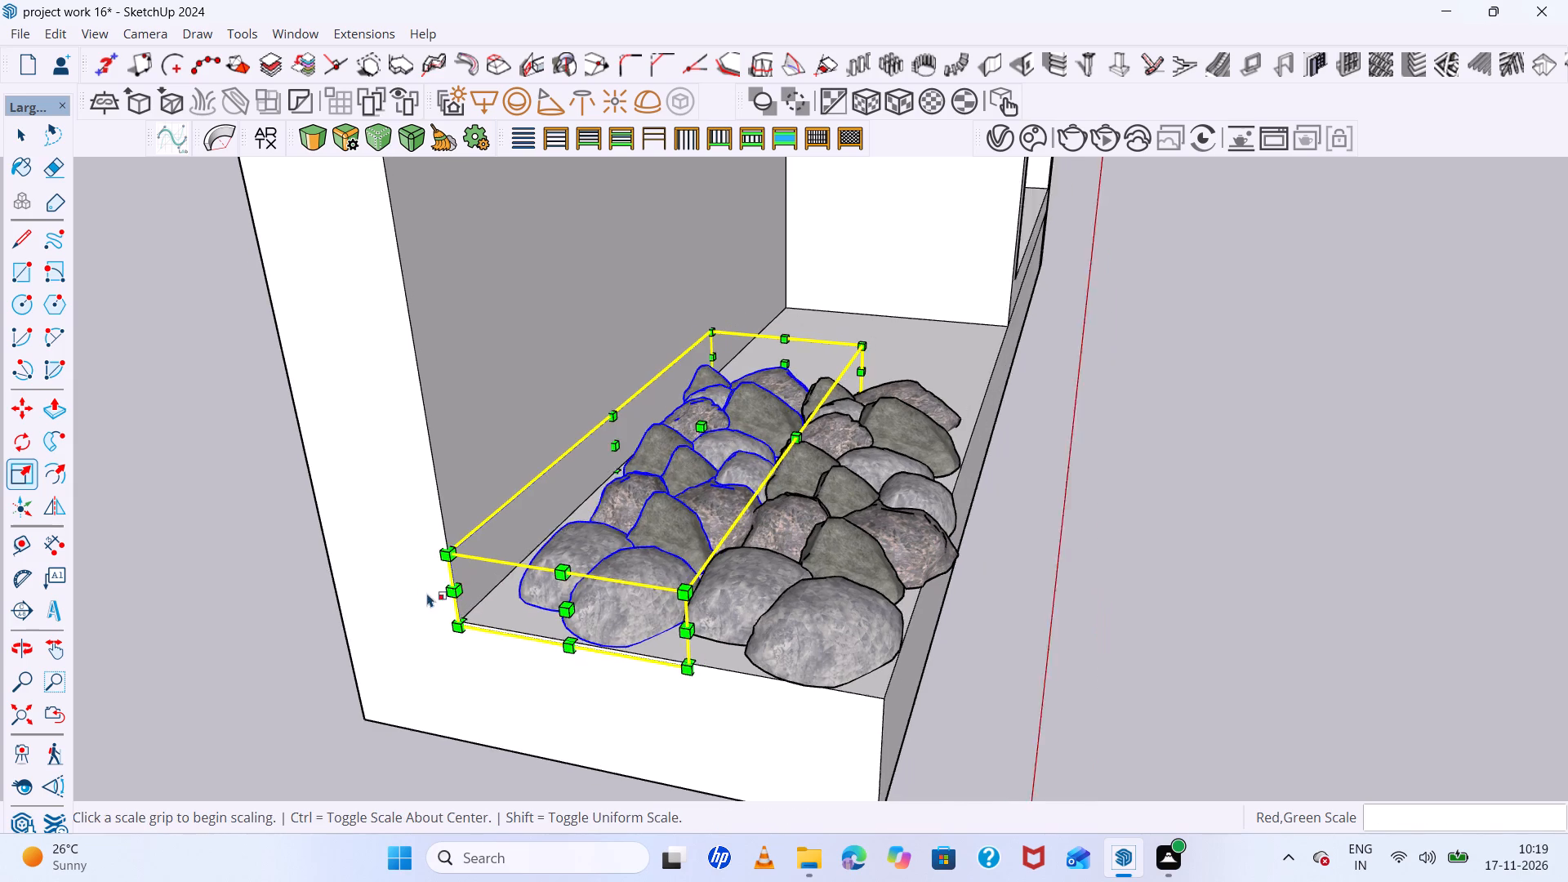
scroll(427, 593, down, 1)
middle_drag(889, 613, 581, 626)
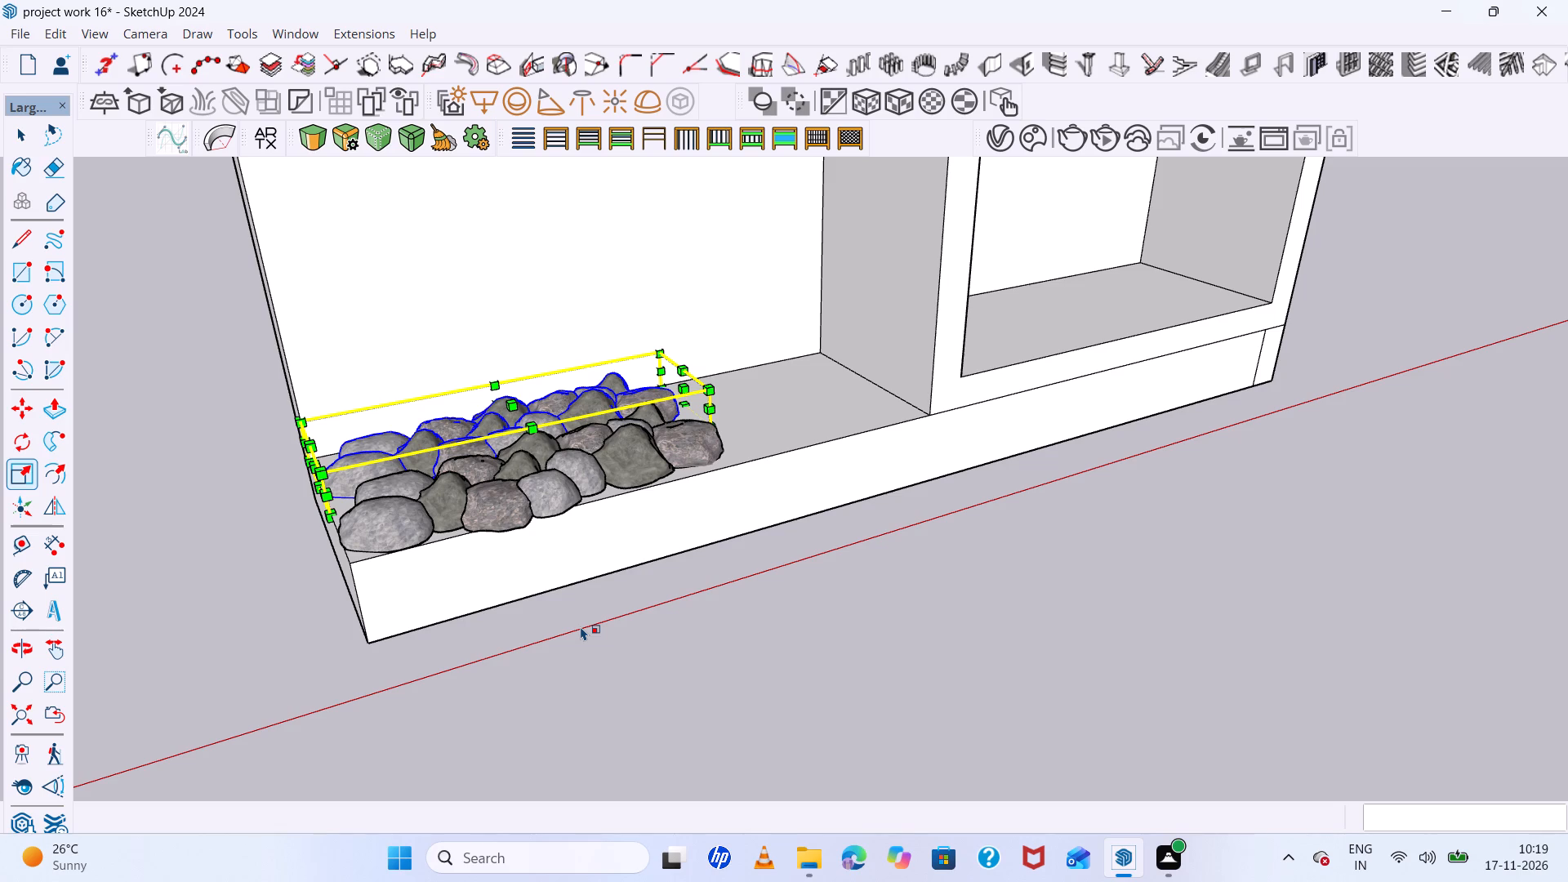
scroll(581, 626, down, 1)
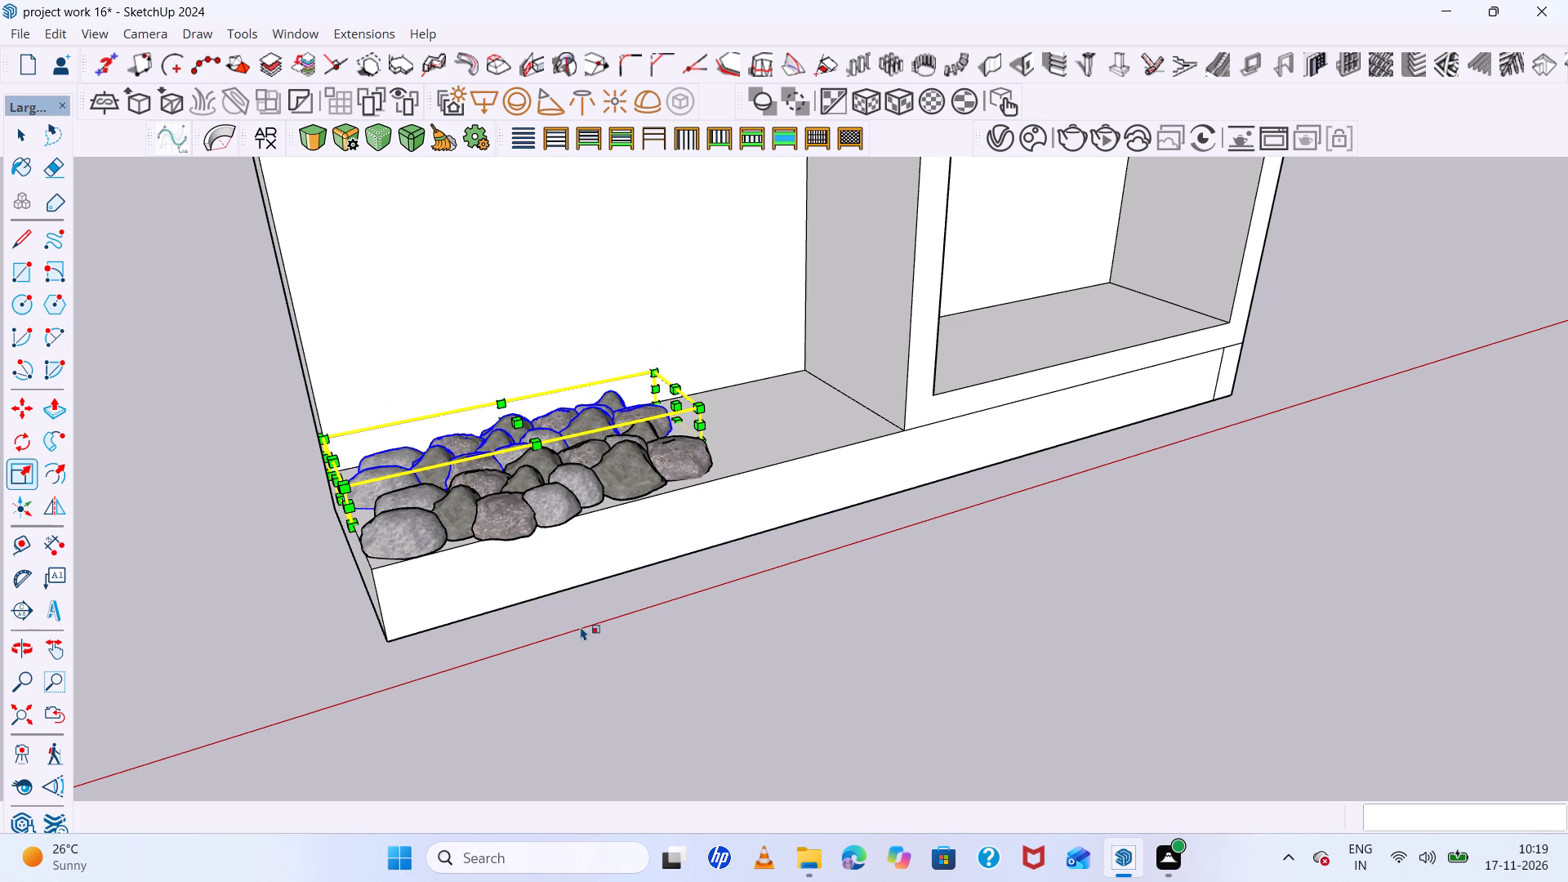
scroll(581, 626, down, 1)
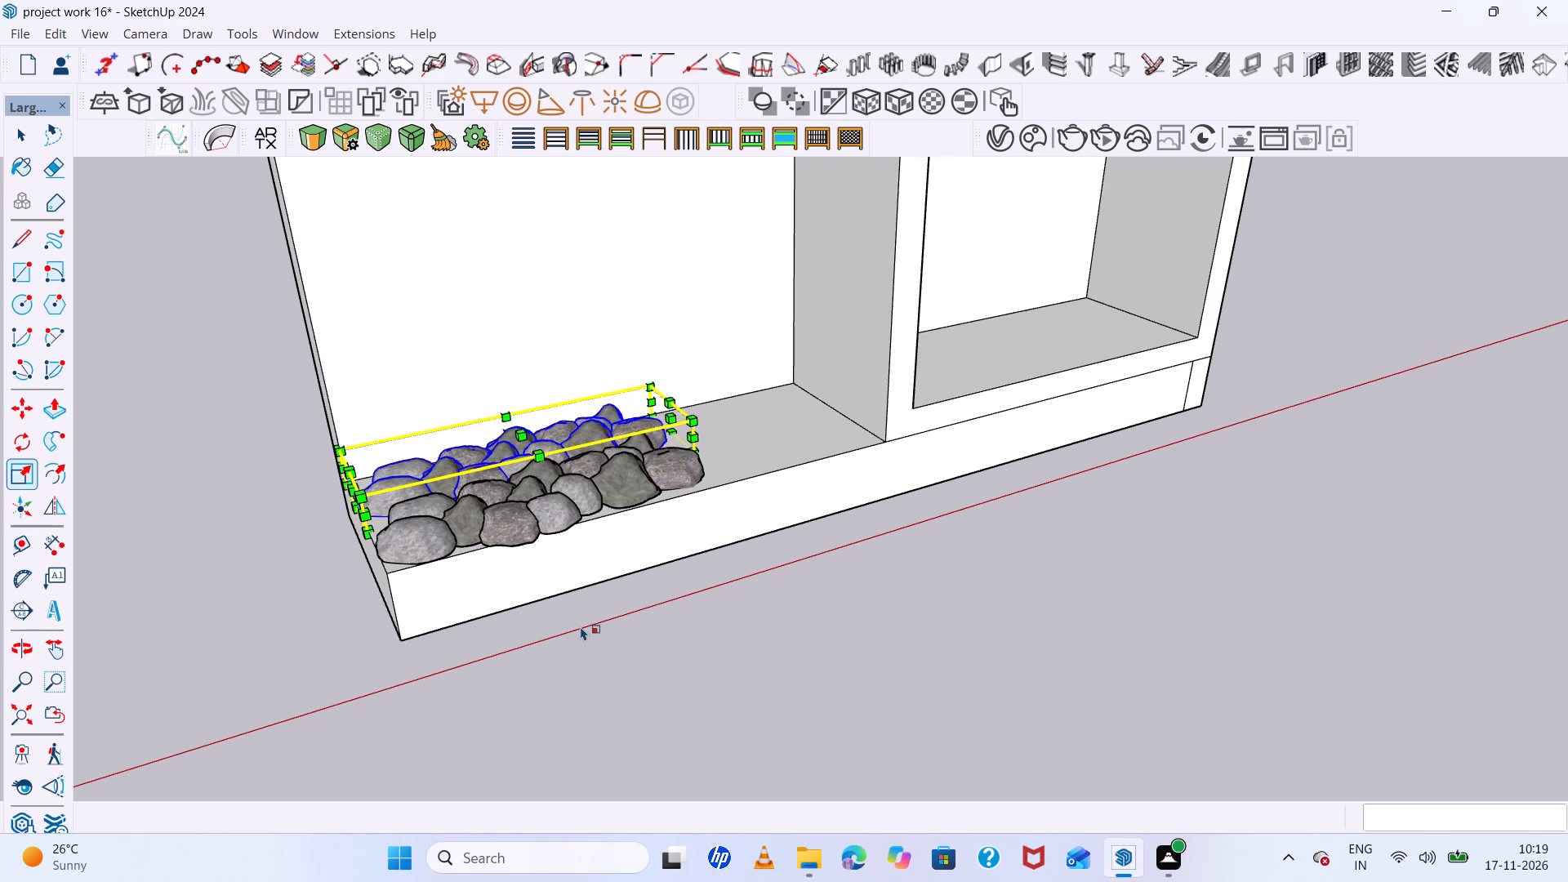
scroll(581, 626, down, 2)
scroll(581, 626, up, 4)
scroll(581, 626, down, 3)
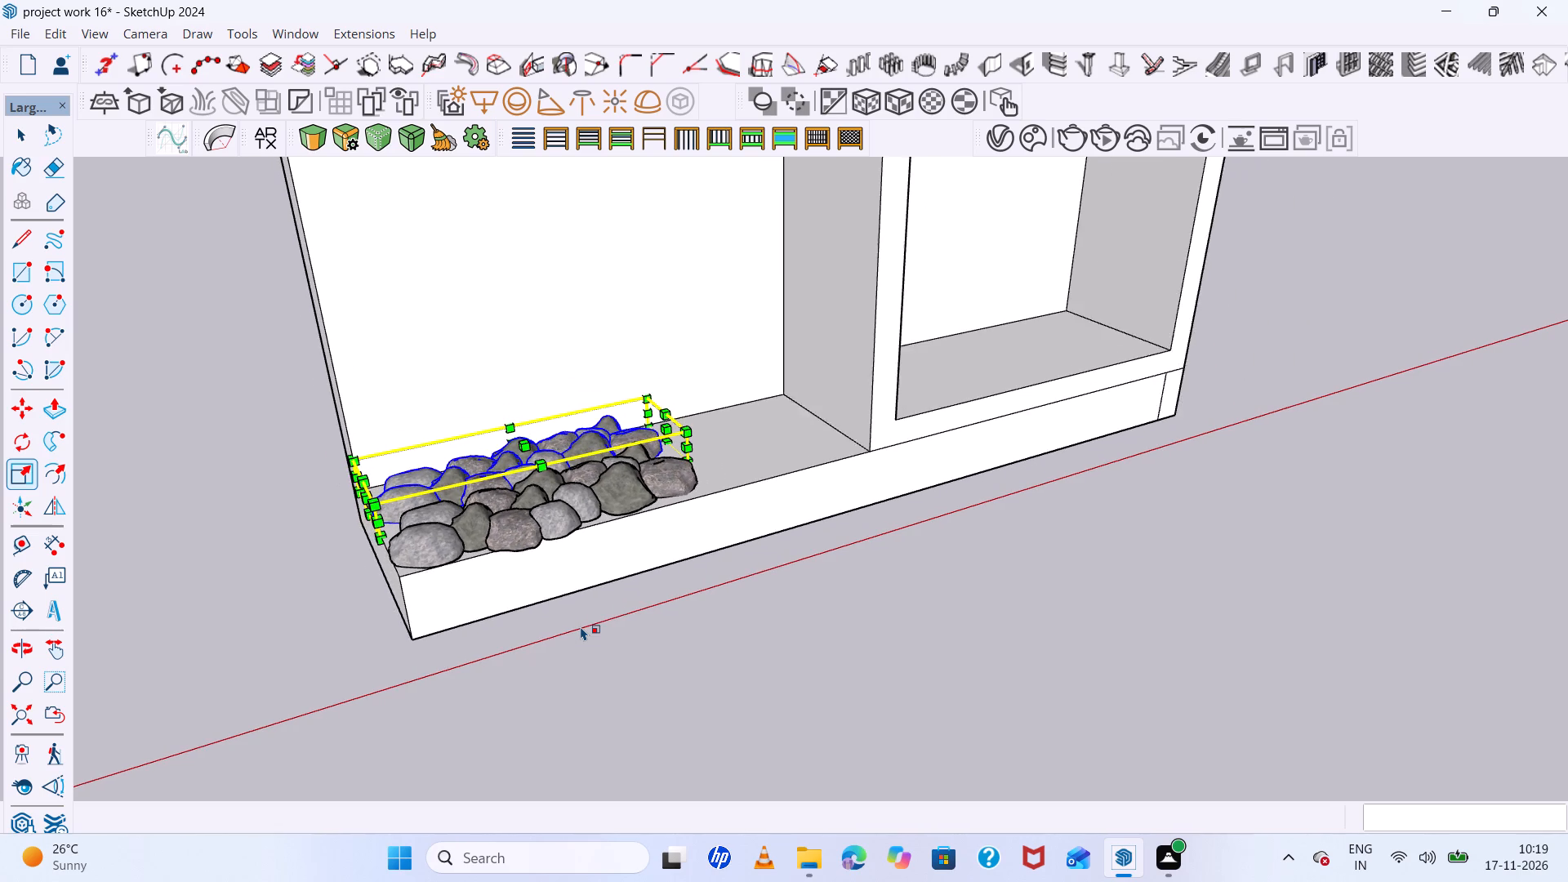
scroll(581, 626, down, 1)
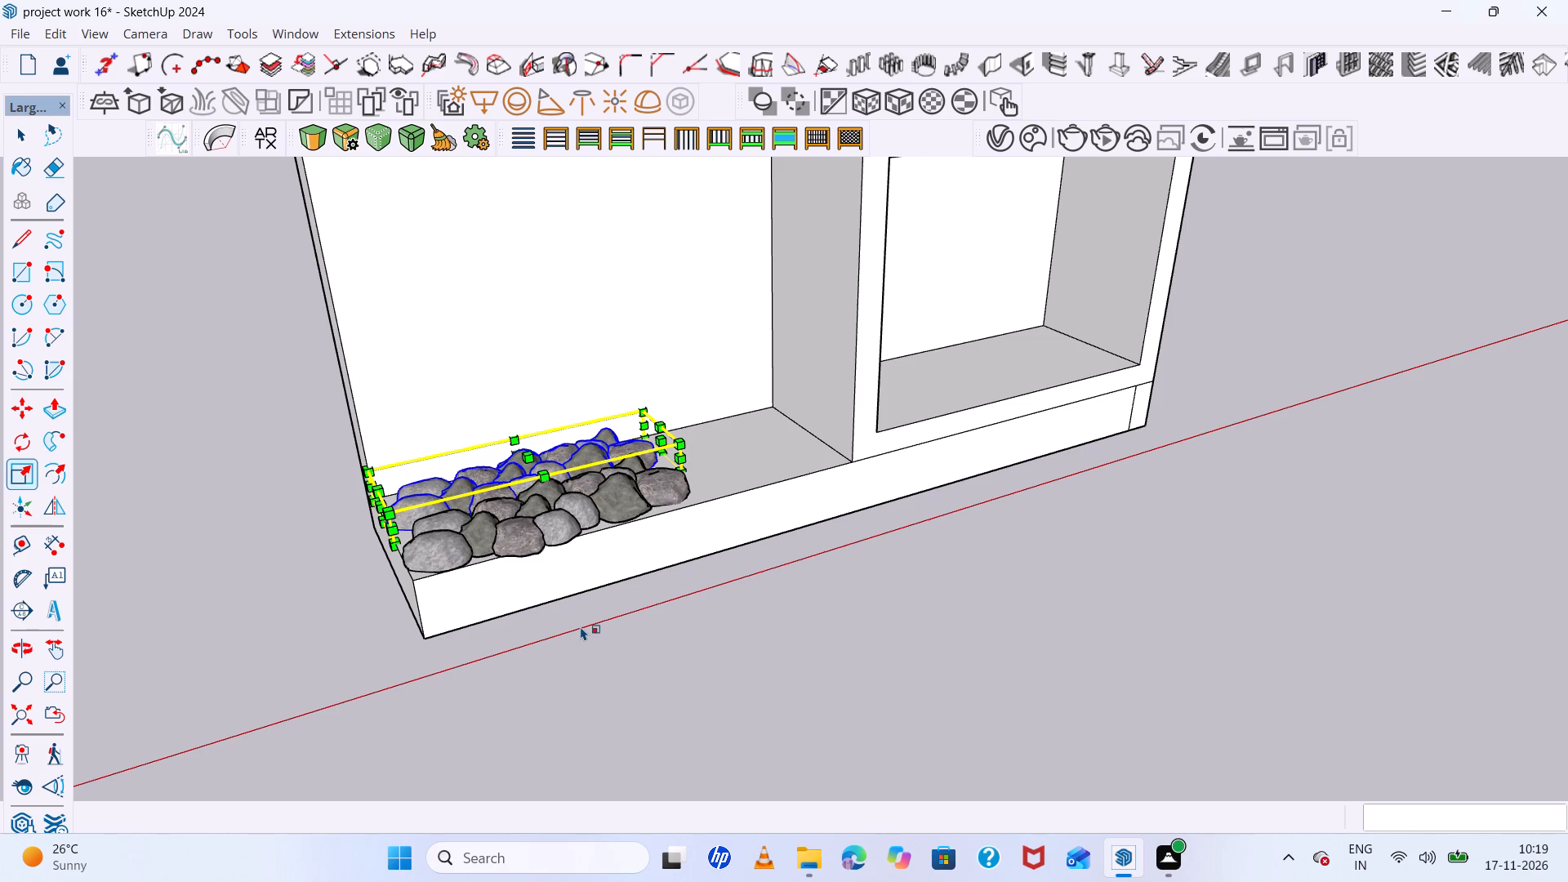
scroll(581, 626, up, 5)
scroll(581, 626, down, 5)
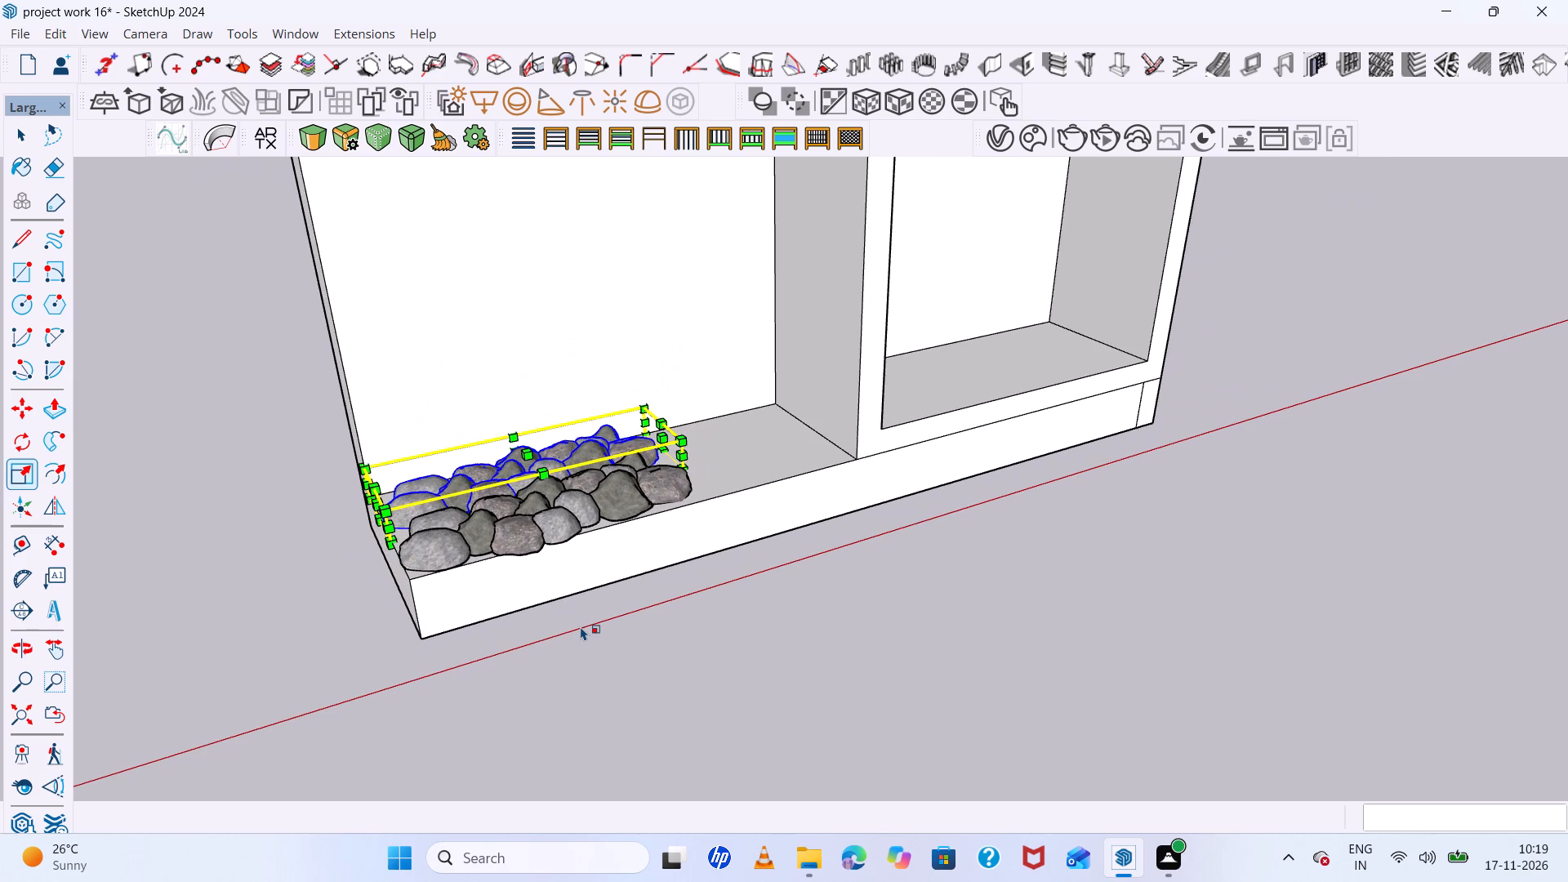
middle_drag(581, 626, 580, 666)
scroll(657, 533, up, 10)
scroll(653, 510, down, 2)
Scale both rock groups together along the red axis to about 0.81 of their length.
middle_drag(653, 510, 555, 725)
scroll(655, 501, up, 5)
key(space)
scroll(581, 452, down, 11)
middle_drag(588, 475, 590, 429)
scroll(550, 509, up, 5)
click(550, 509)
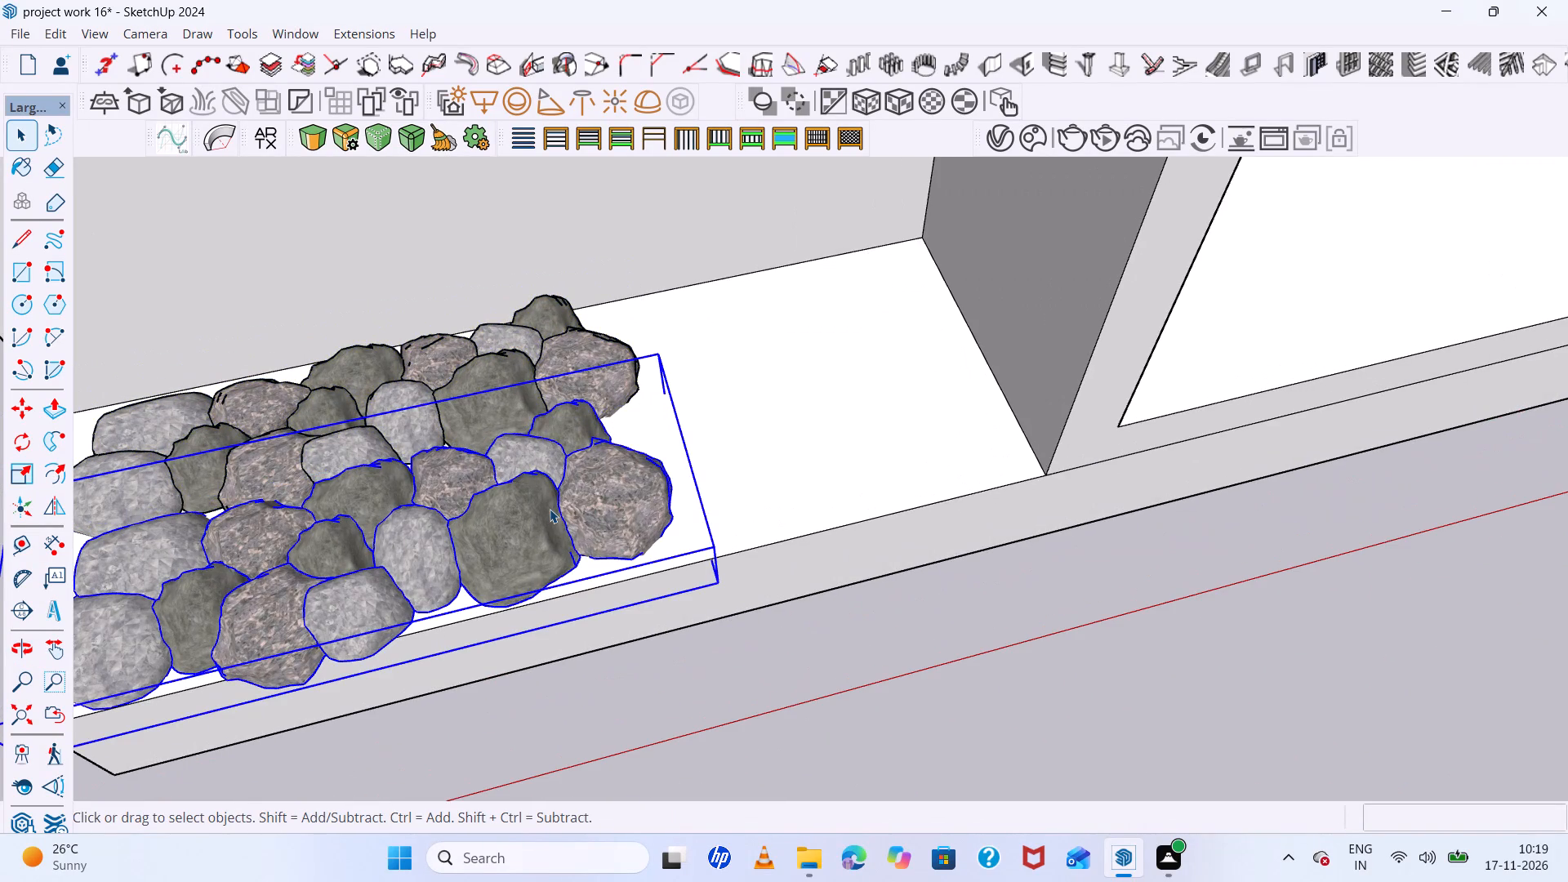
scroll(550, 509, down, 4)
middle_drag(550, 509, 549, 488)
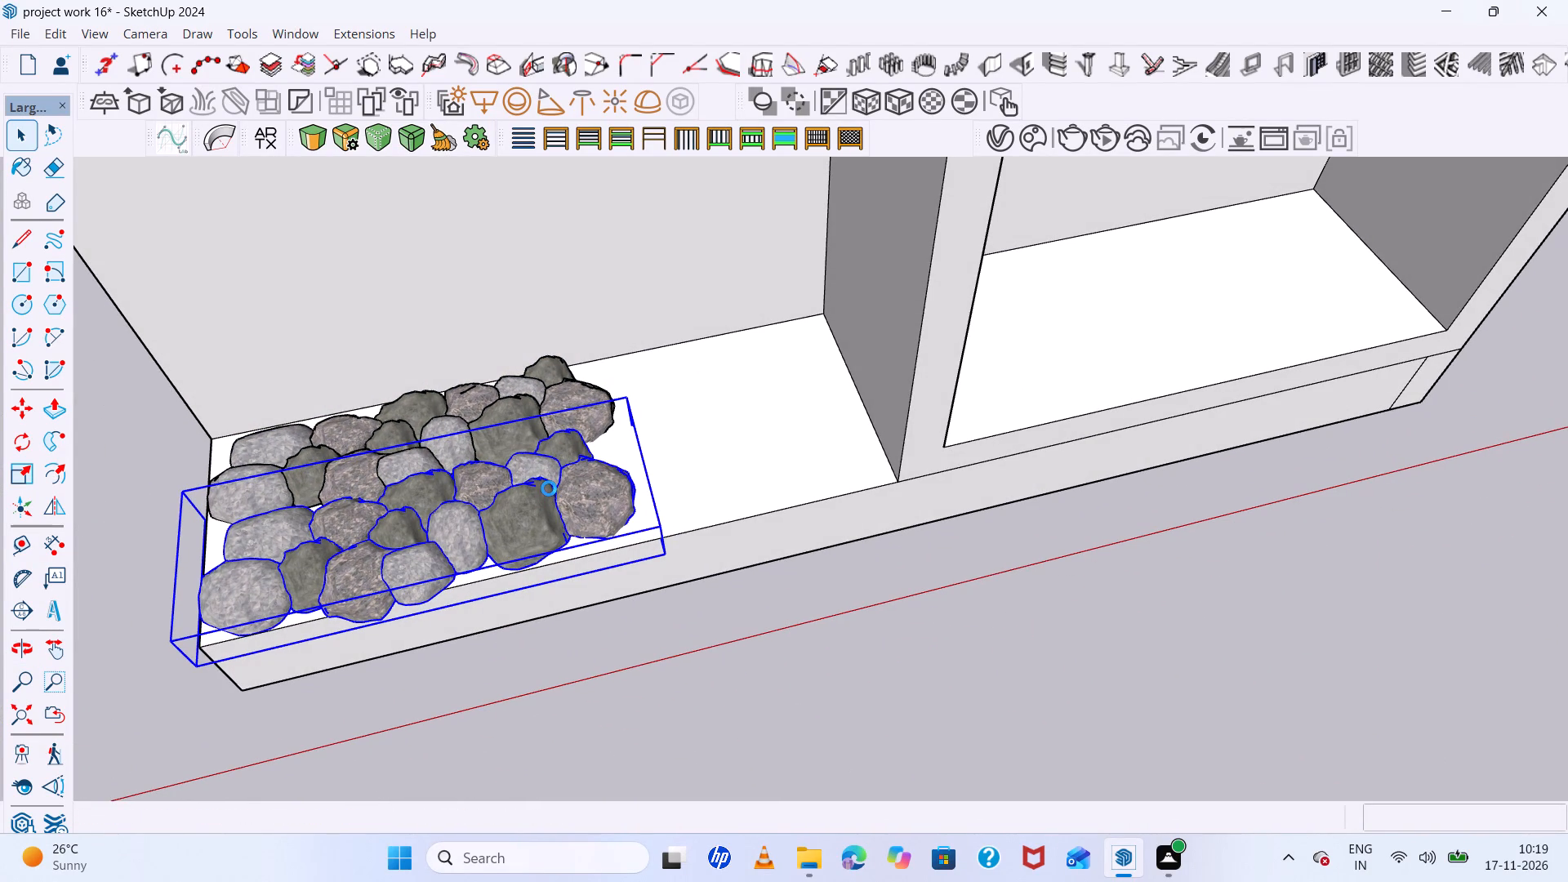
scroll(549, 488, up, 5)
scroll(549, 488, down, 5)
scroll(743, 498, down, 5)
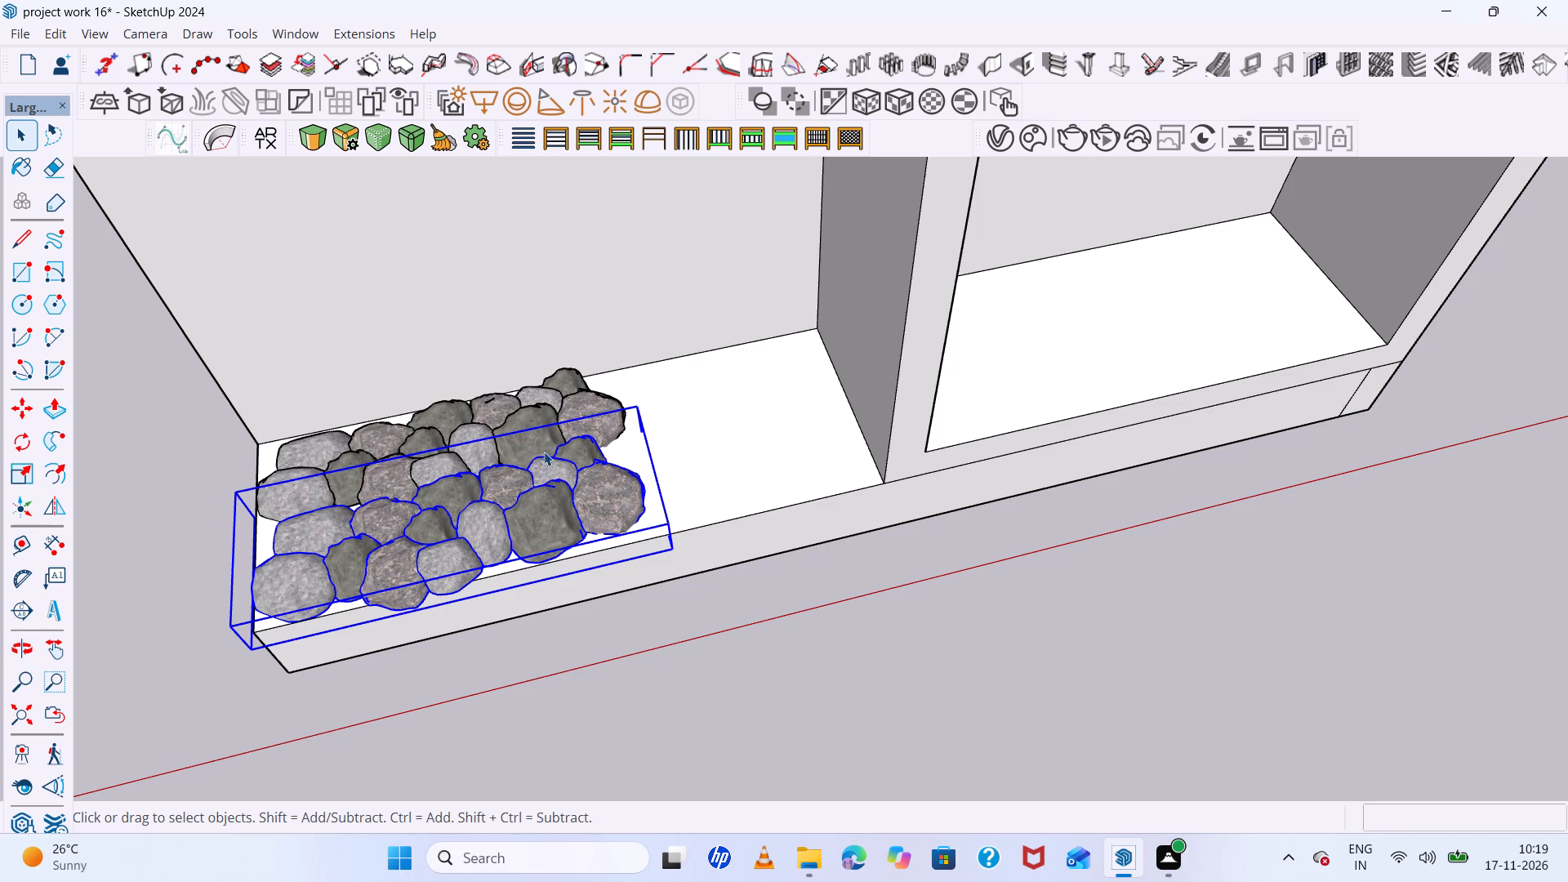
shift+click(477, 408)
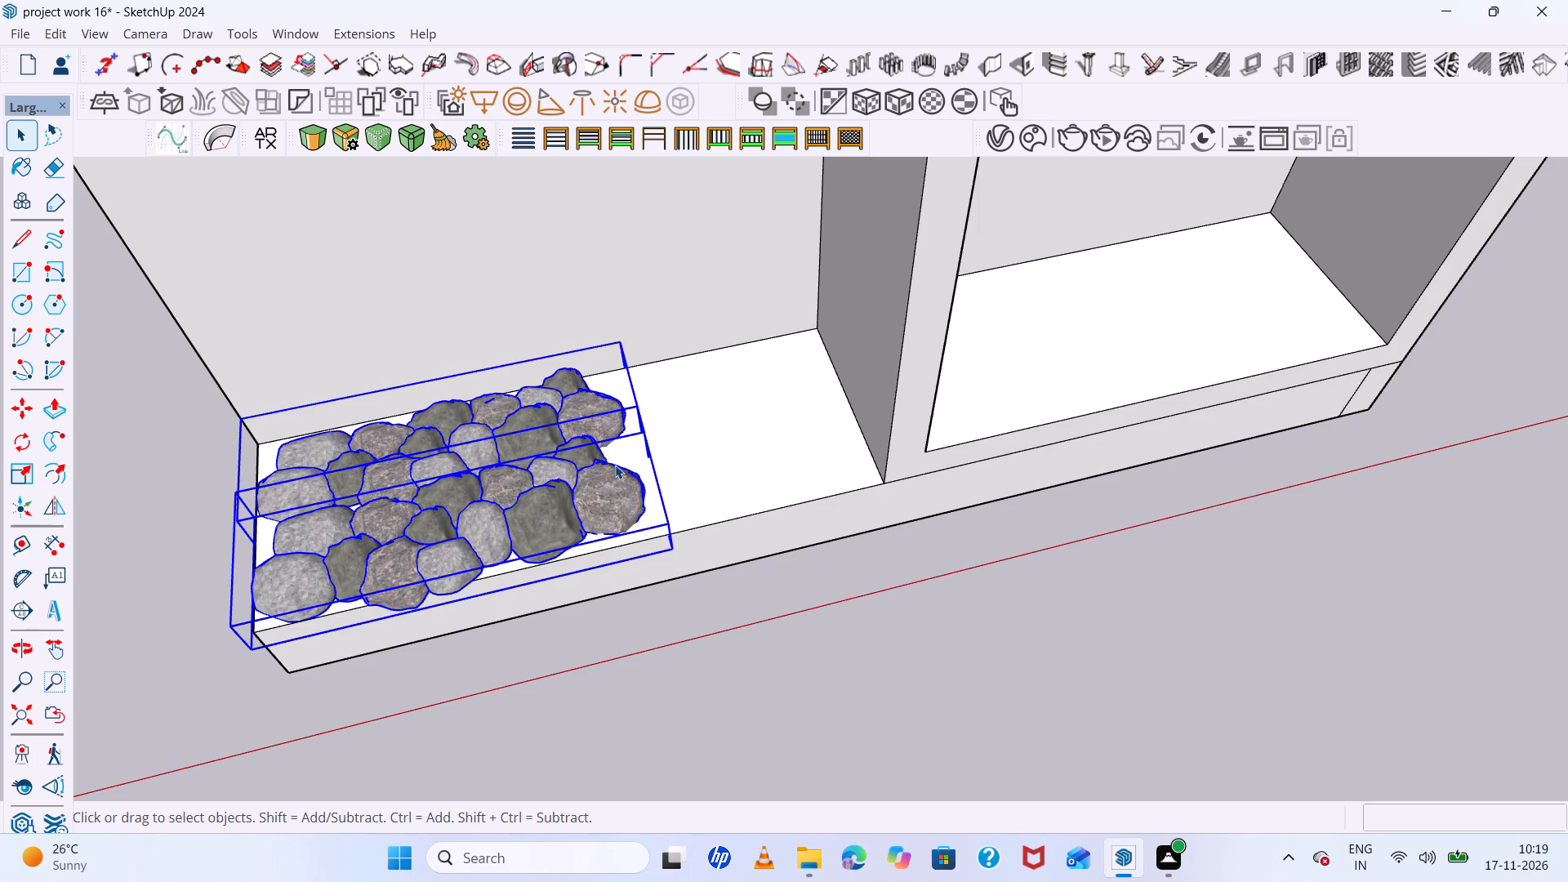
key(s)
click(629, 443)
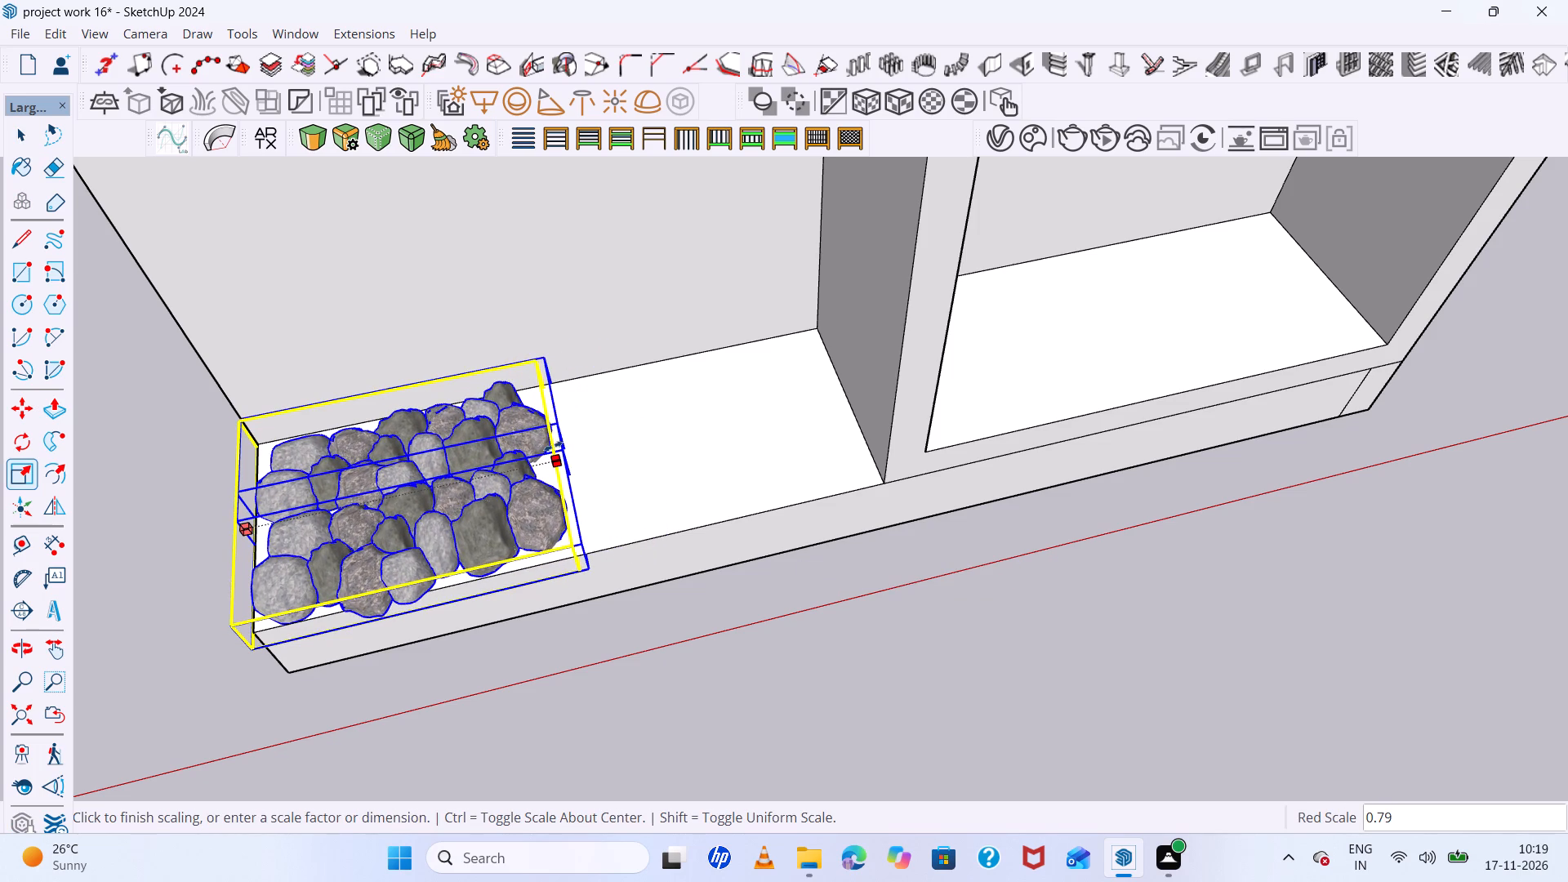
click(586, 560)
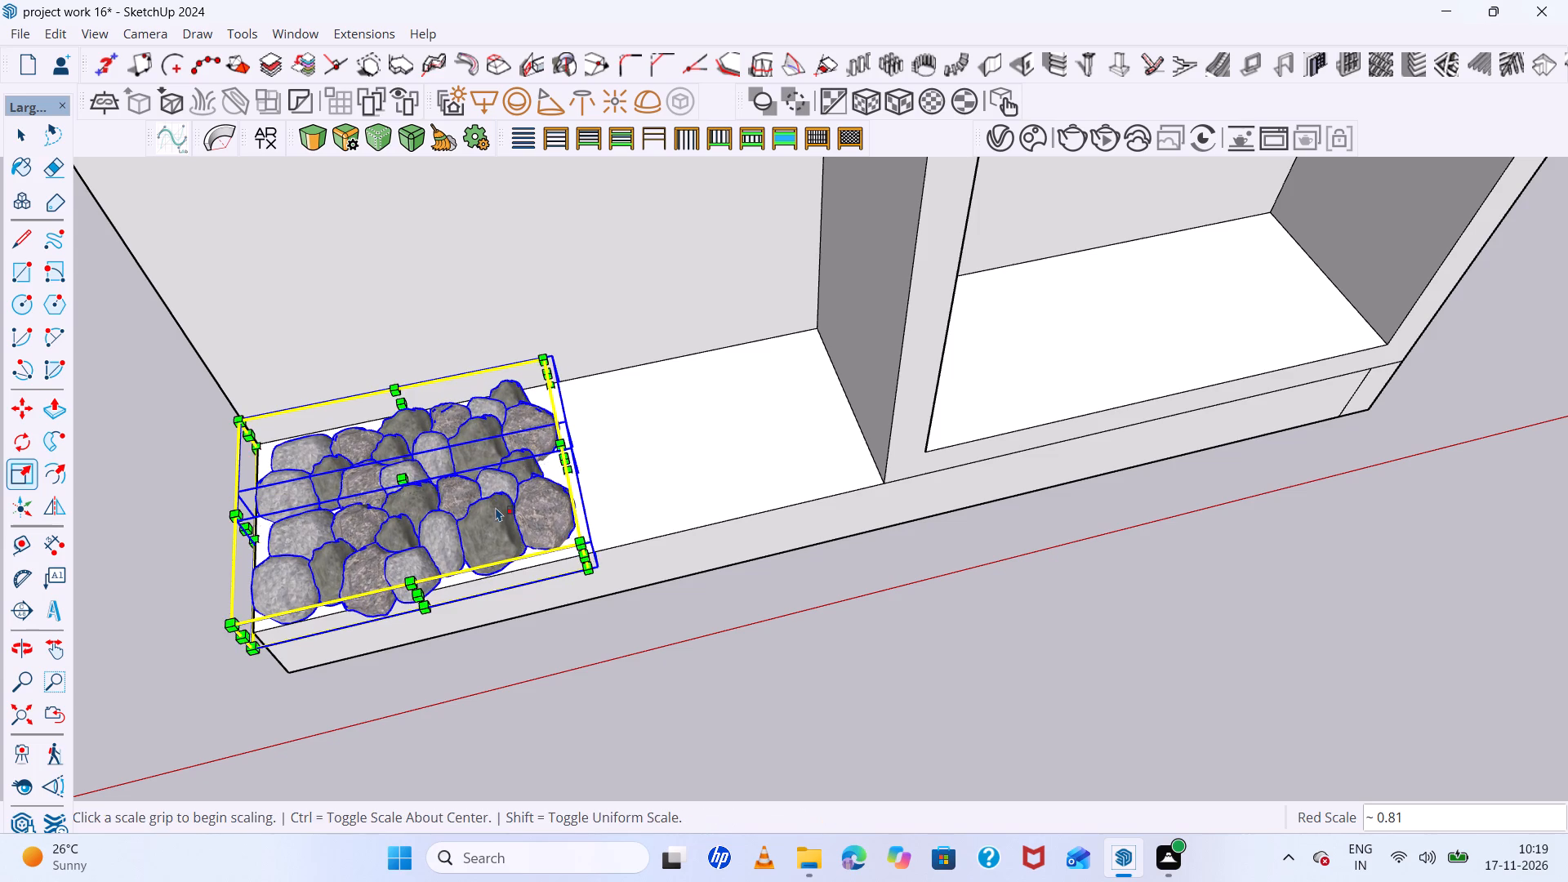
Copy both rock groups about 4" along the lower niche's base, placing the copies end to end with the originals.
scroll(496, 507, down, 4)
middle_drag(492, 506, 485, 457)
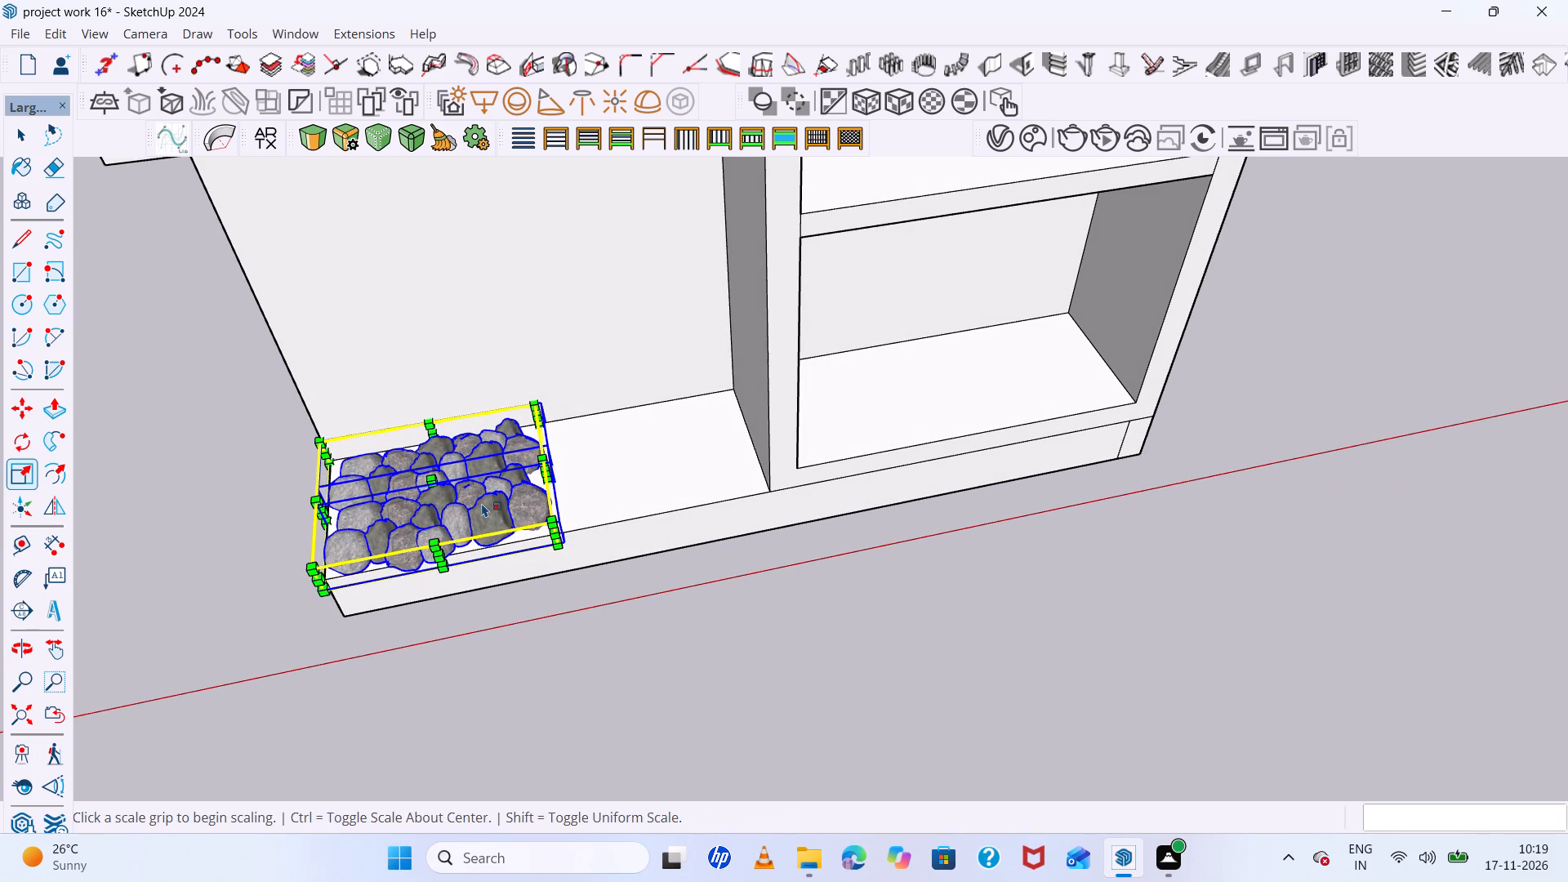
key(m)
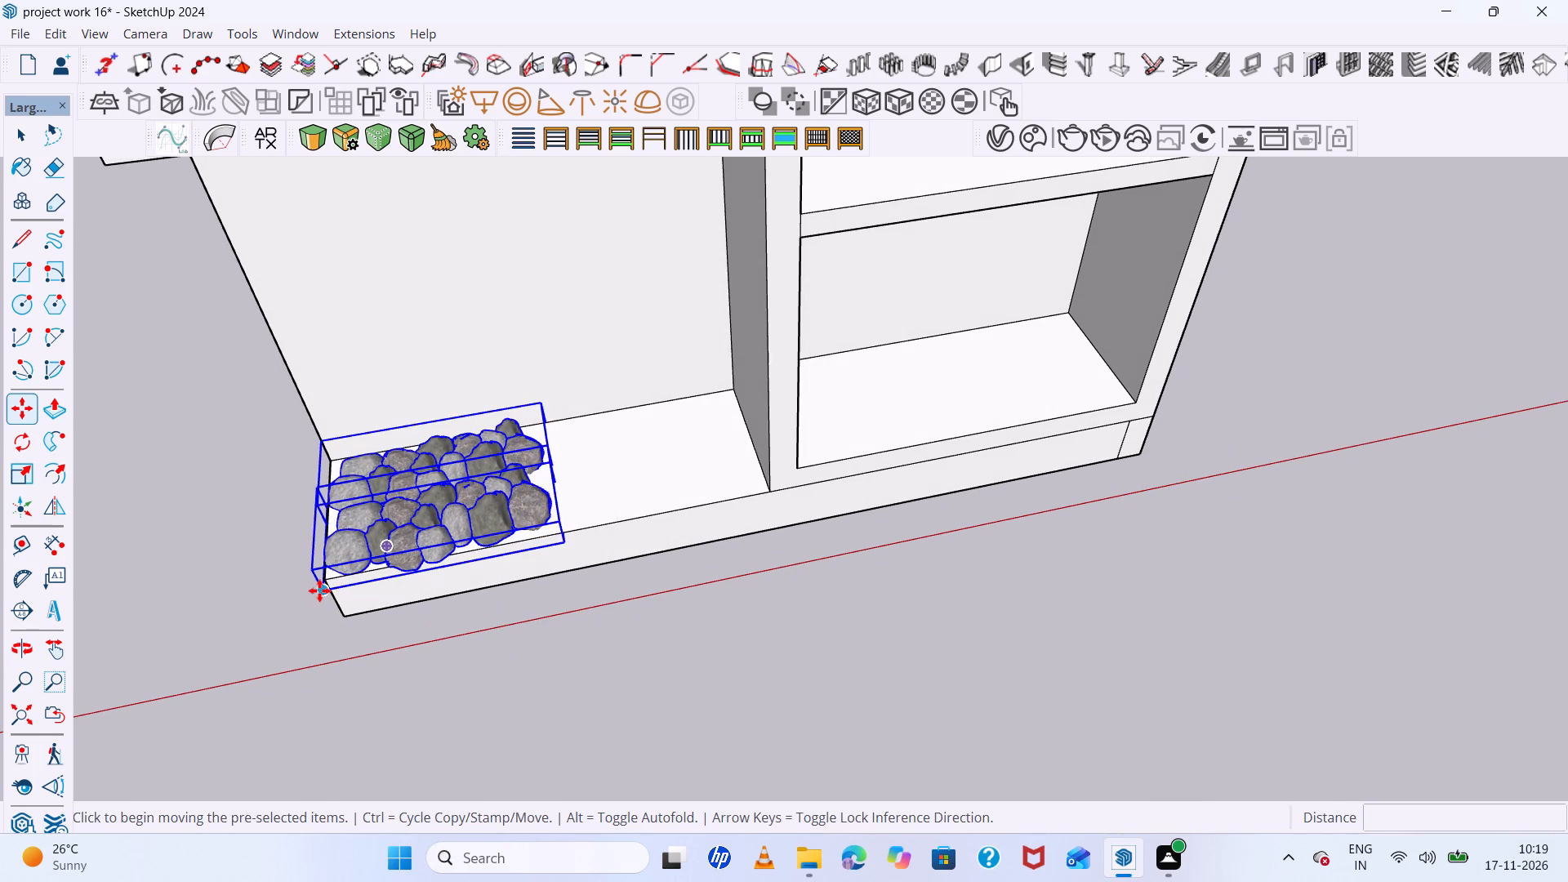
click(319, 590)
click(554, 537)
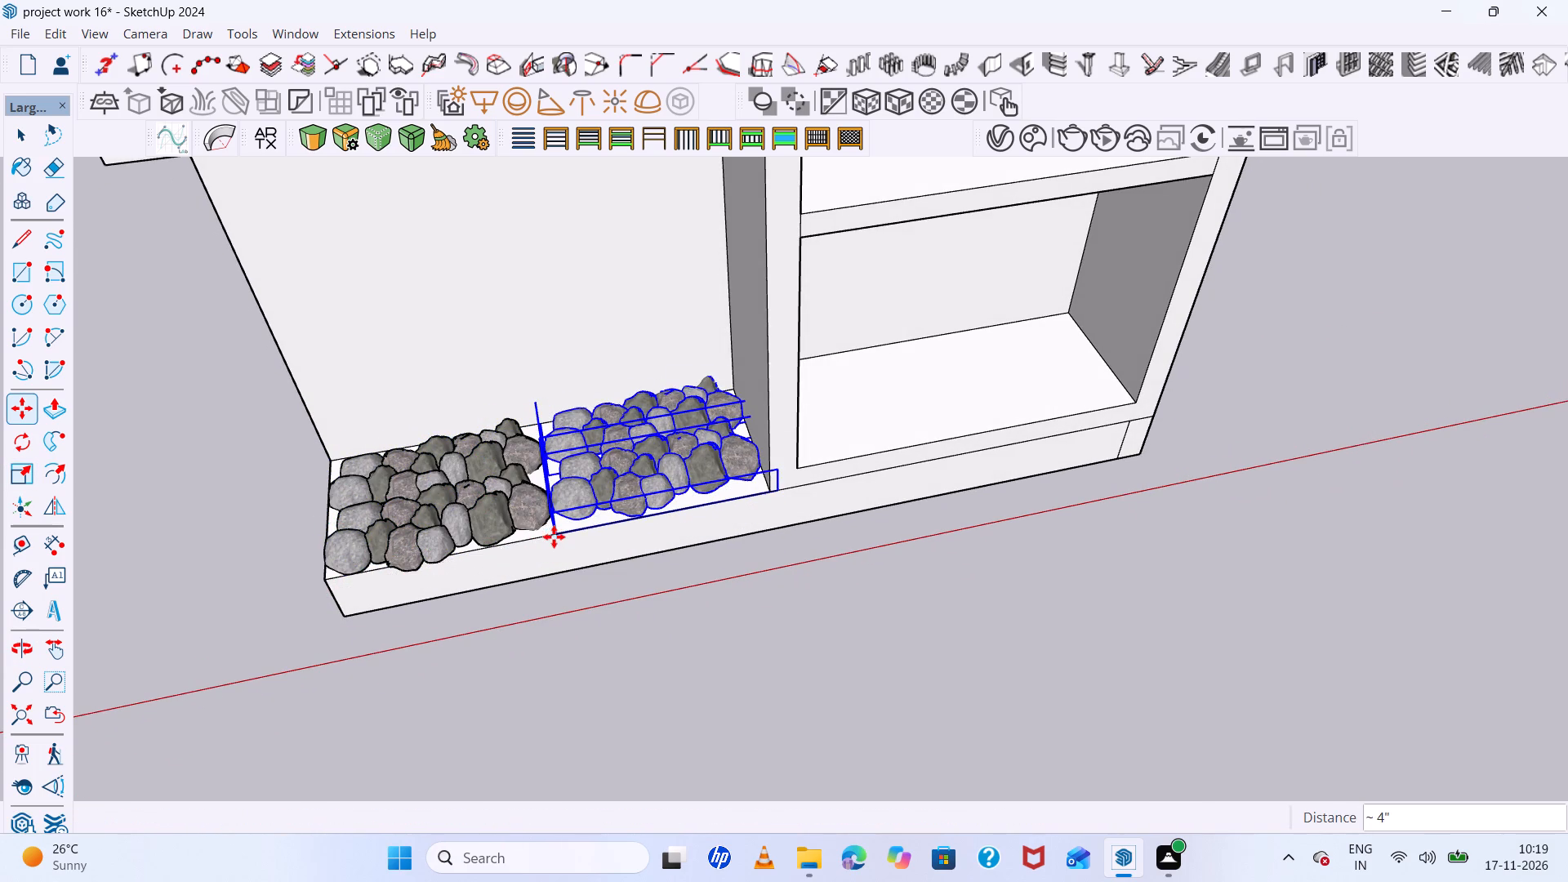
scroll(546, 534, down, 3)
middle_drag(545, 537, 630, 570)
key(space)
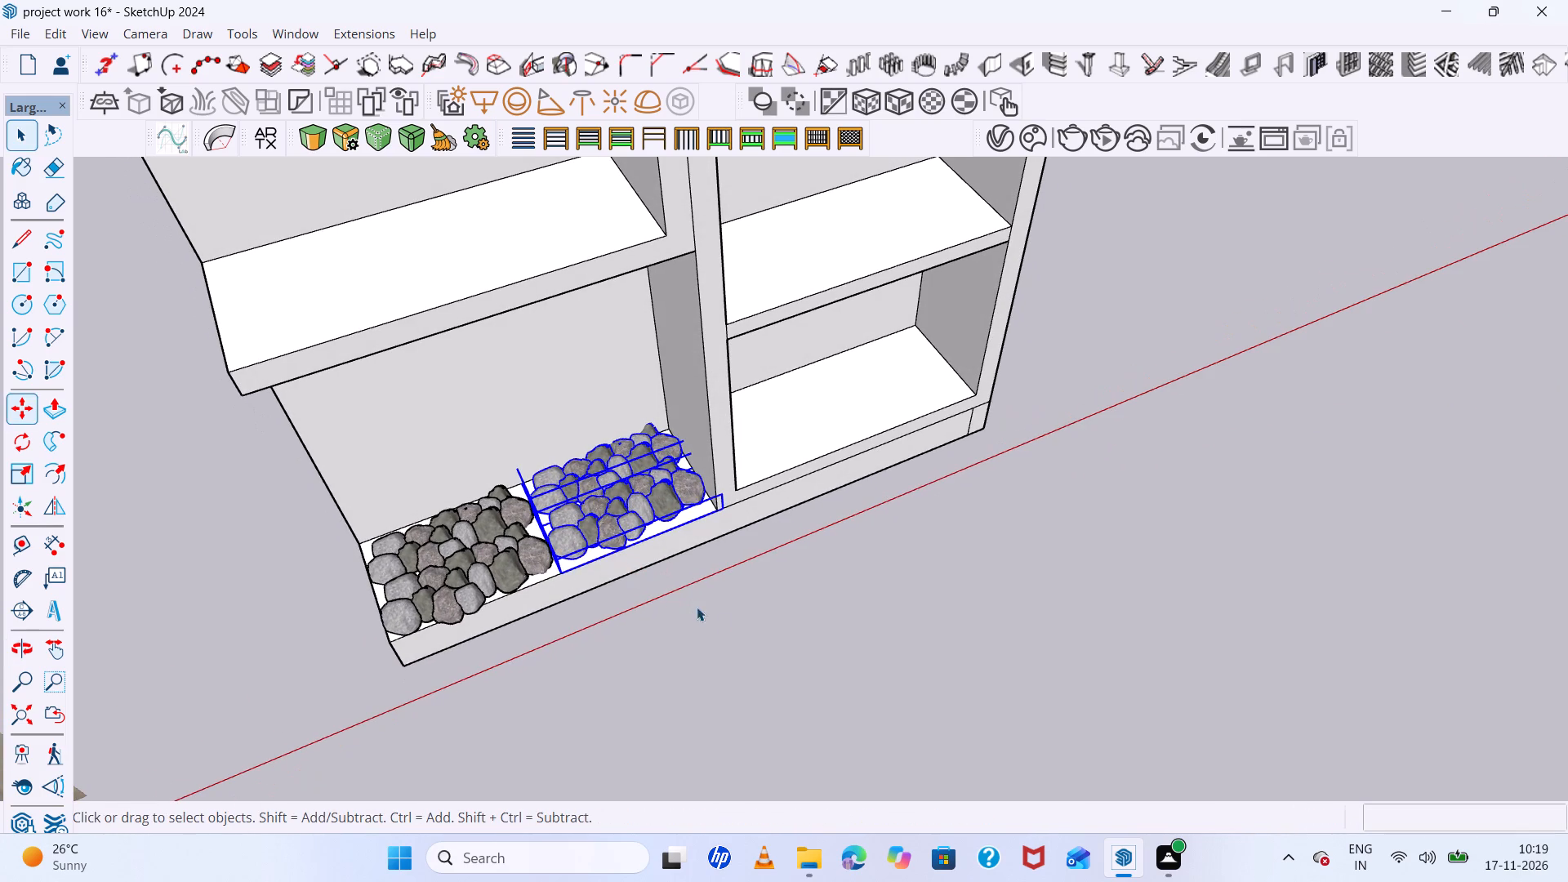
click(720, 621)
Inside the front rock group, move one speckled pinkish rock about 1" into the gap between the original and copied rocks.
scroll(510, 559, up, 6)
middle_drag(501, 552, 661, 405)
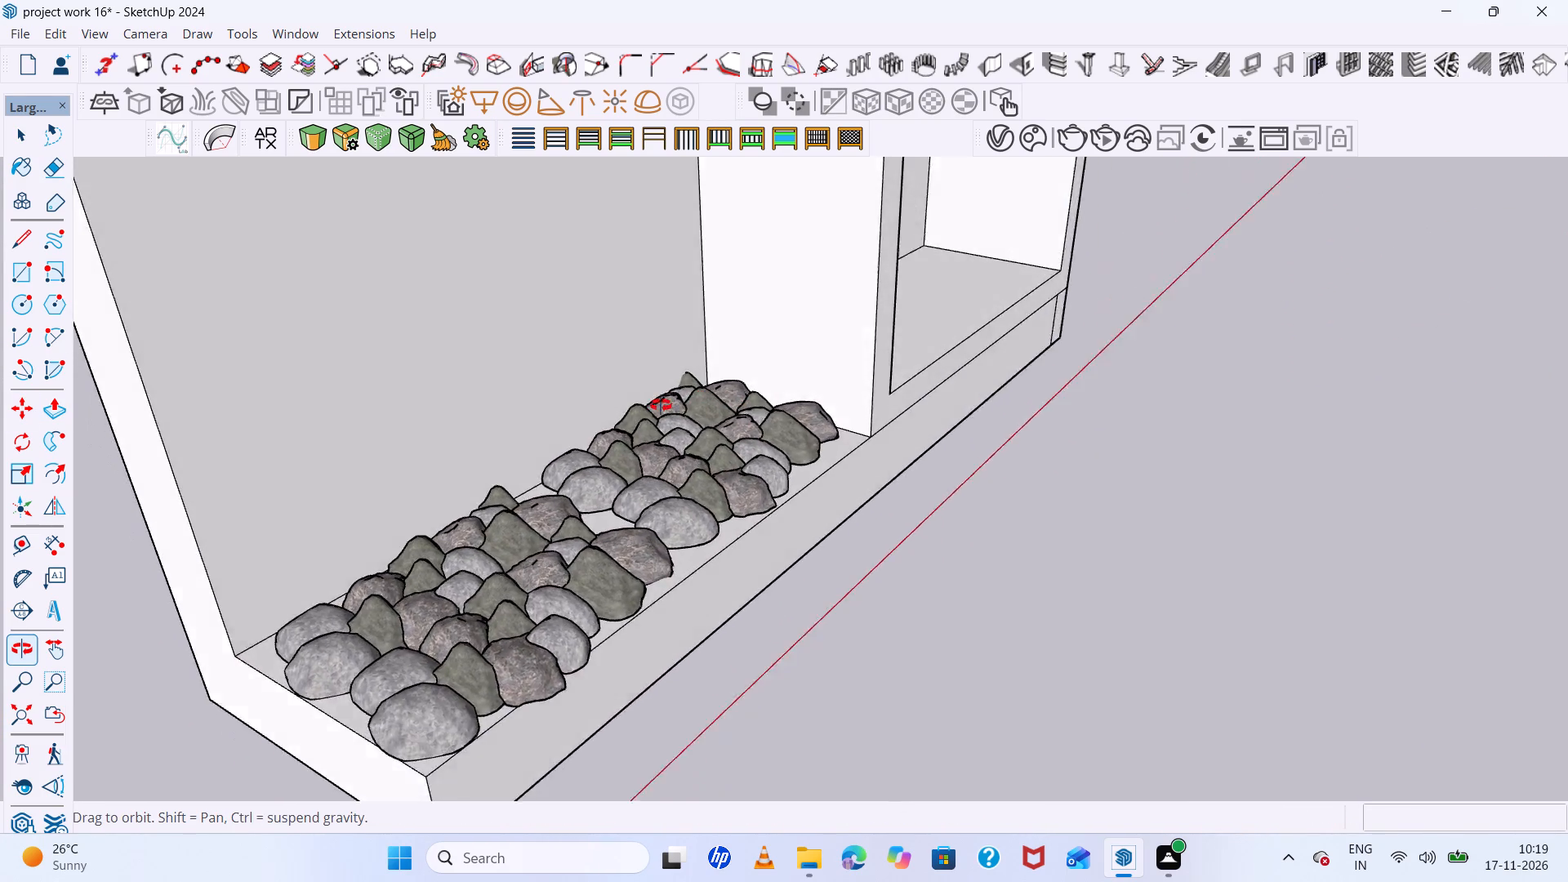
middle_drag(661, 405, 617, 432)
scroll(531, 510, up, 4)
double_click(501, 565)
scroll(505, 560, up, 4)
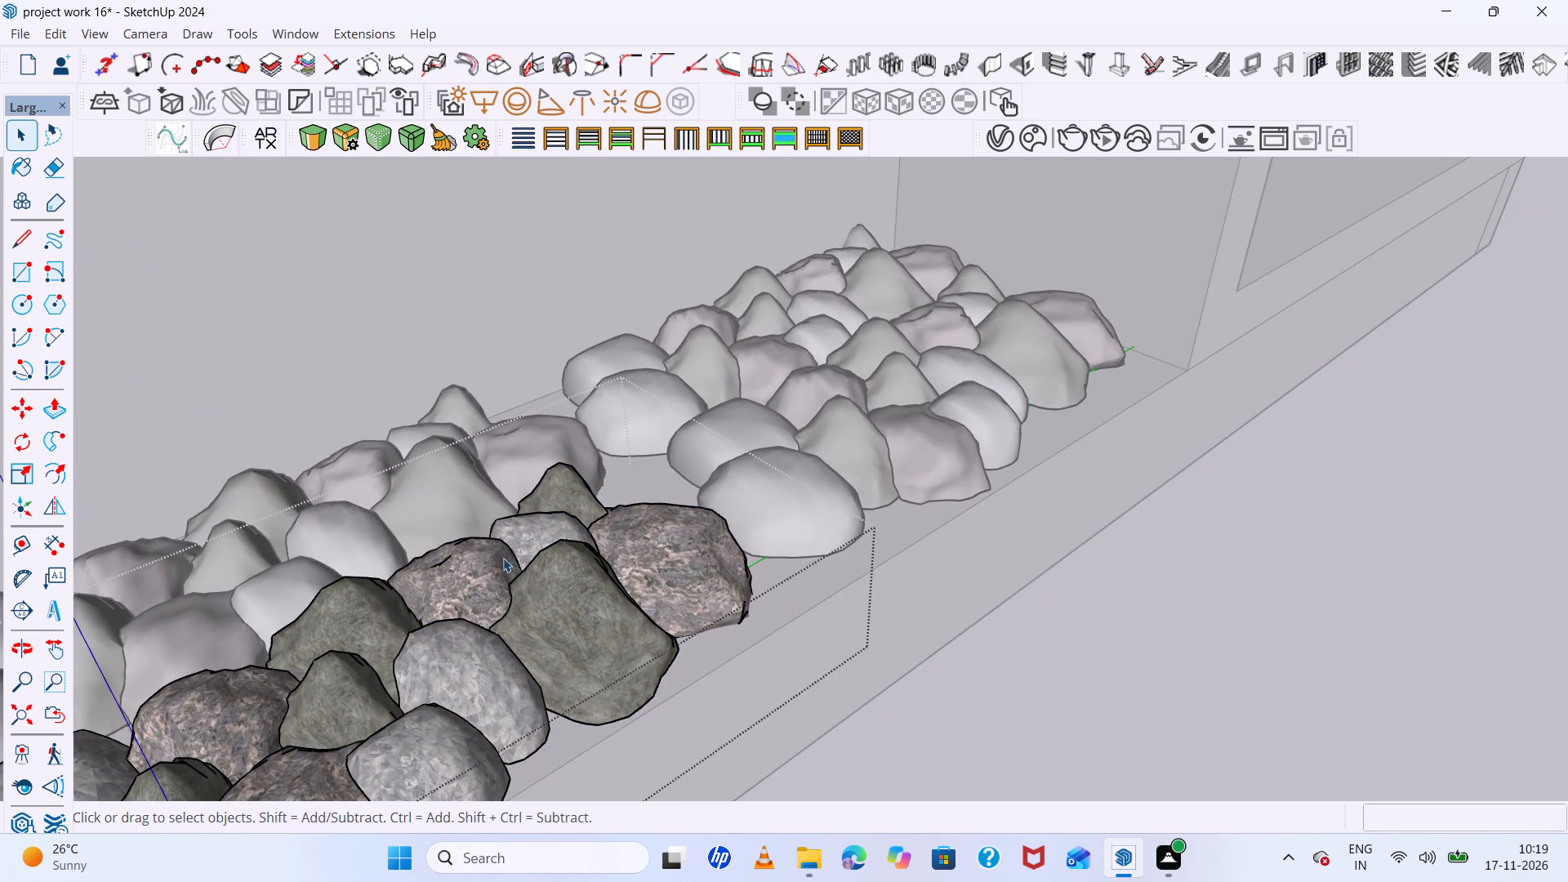
click(493, 563)
scroll(488, 567, up, 4)
click(488, 567)
scroll(481, 578, up, 4)
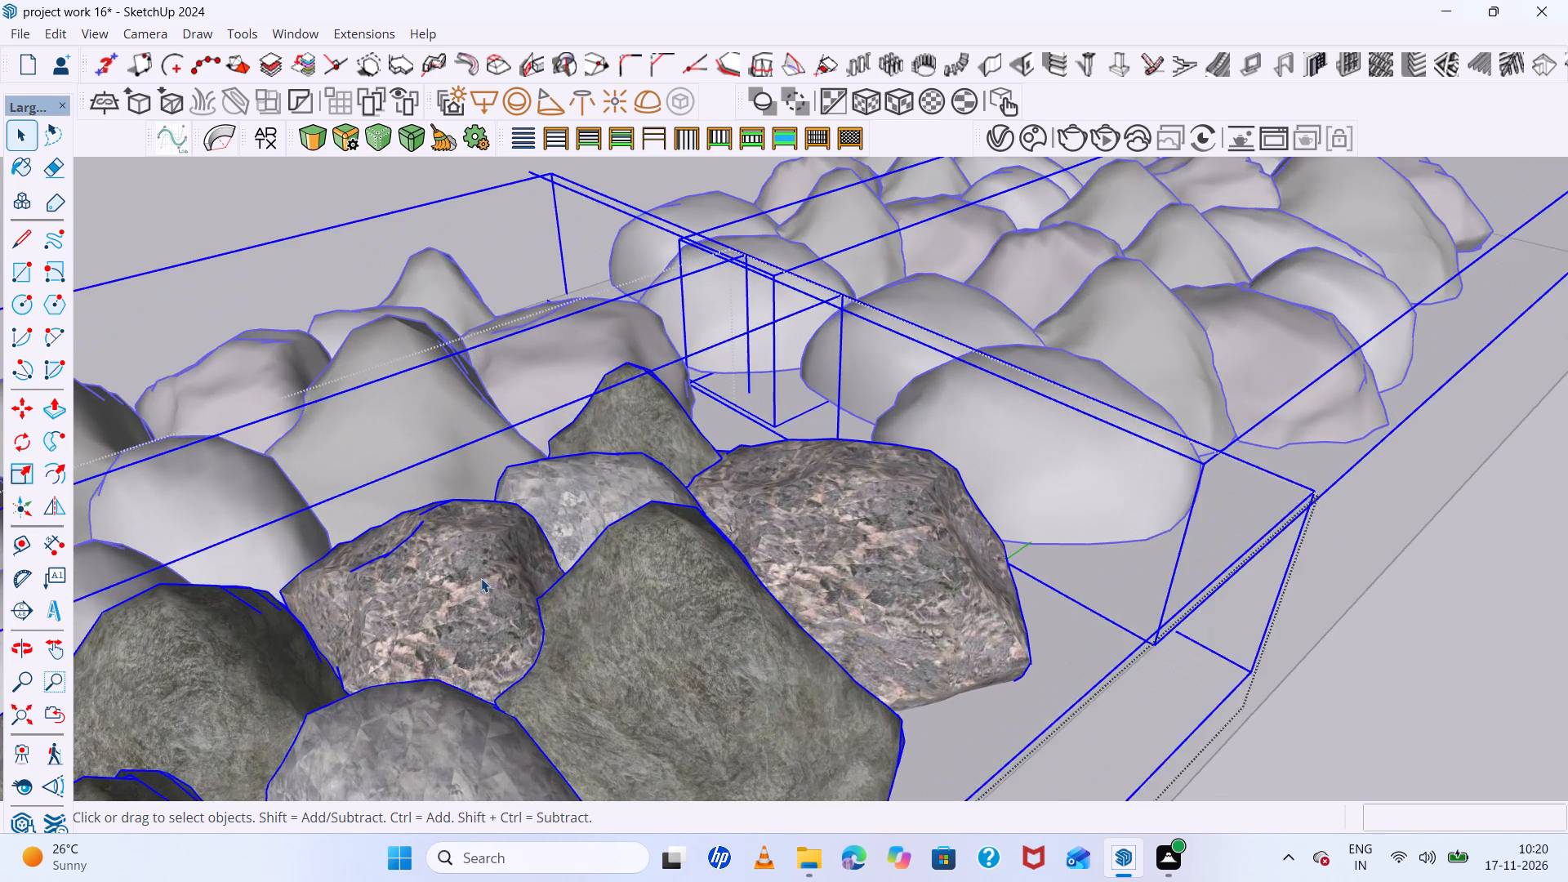
double_click(481, 578)
click(481, 578)
scroll(480, 578, down, 3)
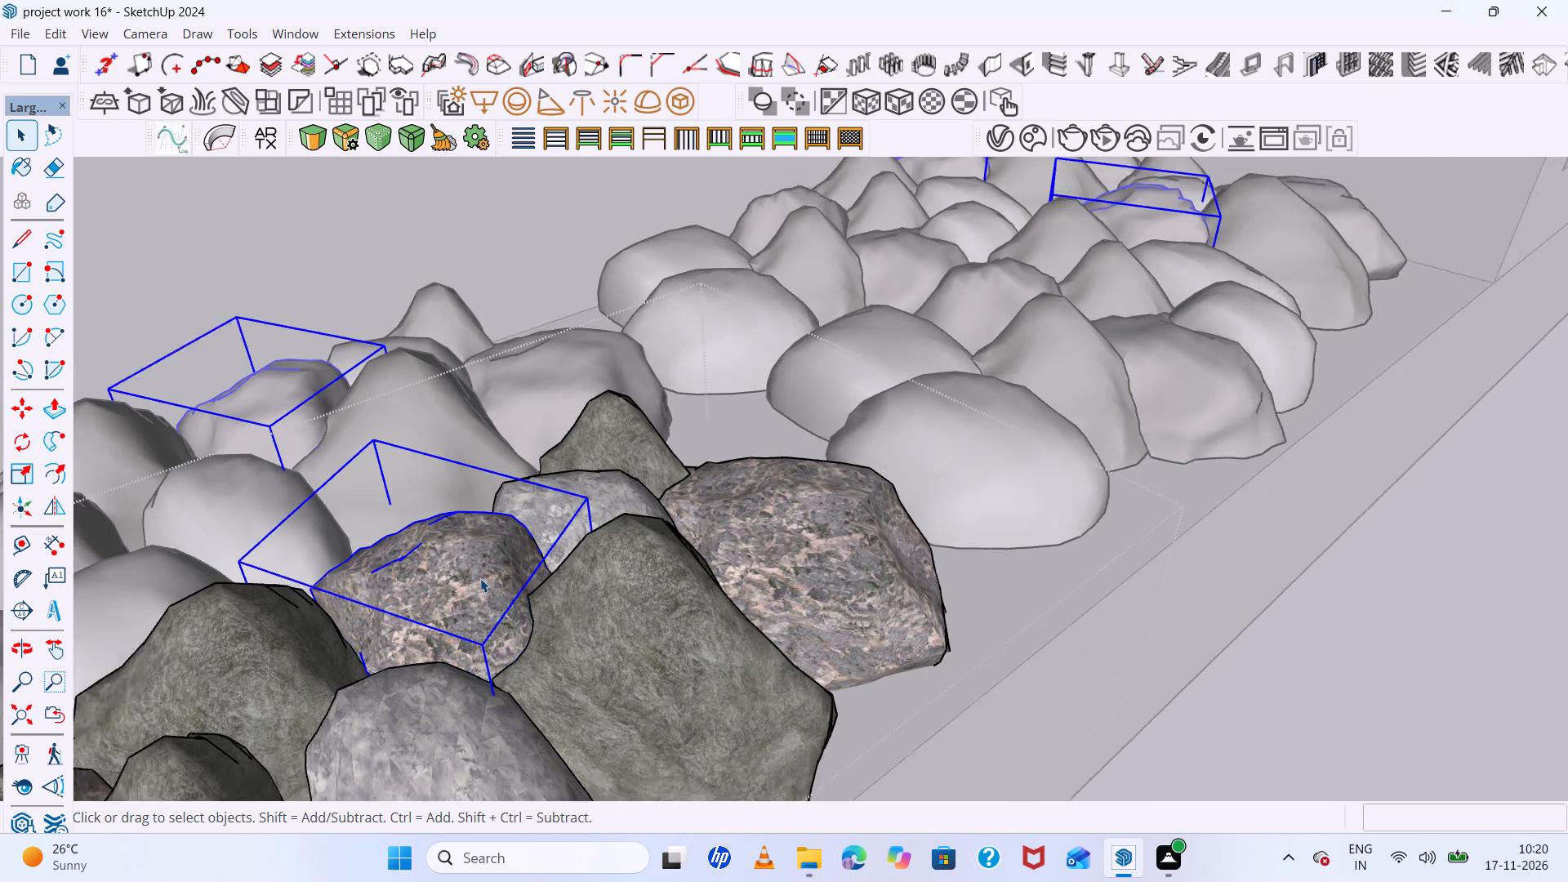
scroll(480, 578, down, 2)
middle_drag(479, 578, 465, 593)
key(m)
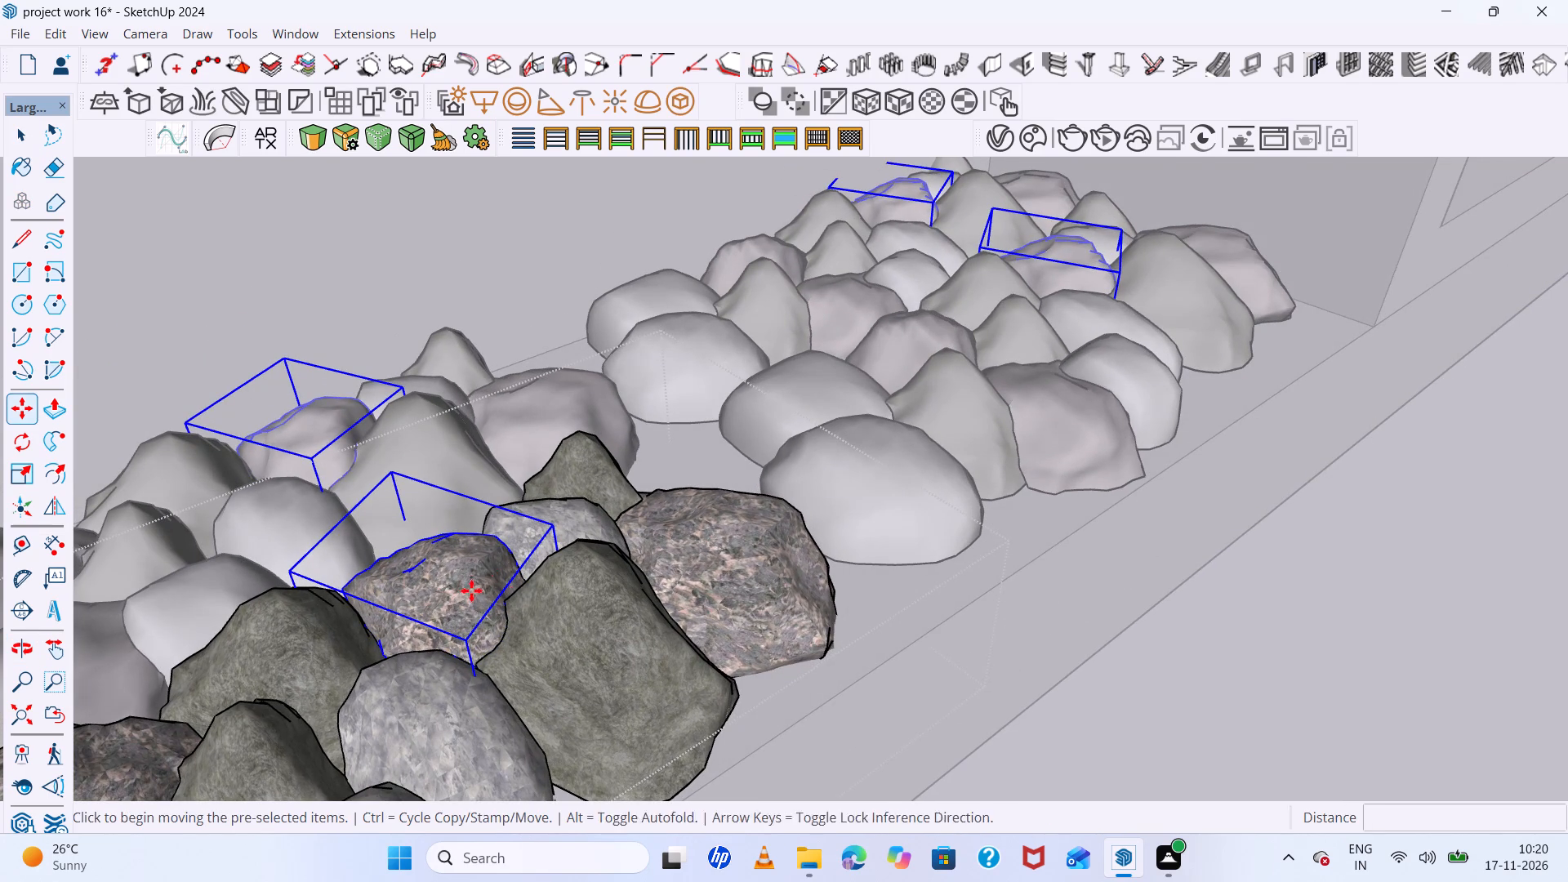
click(546, 524)
scroll(733, 596, down, 14)
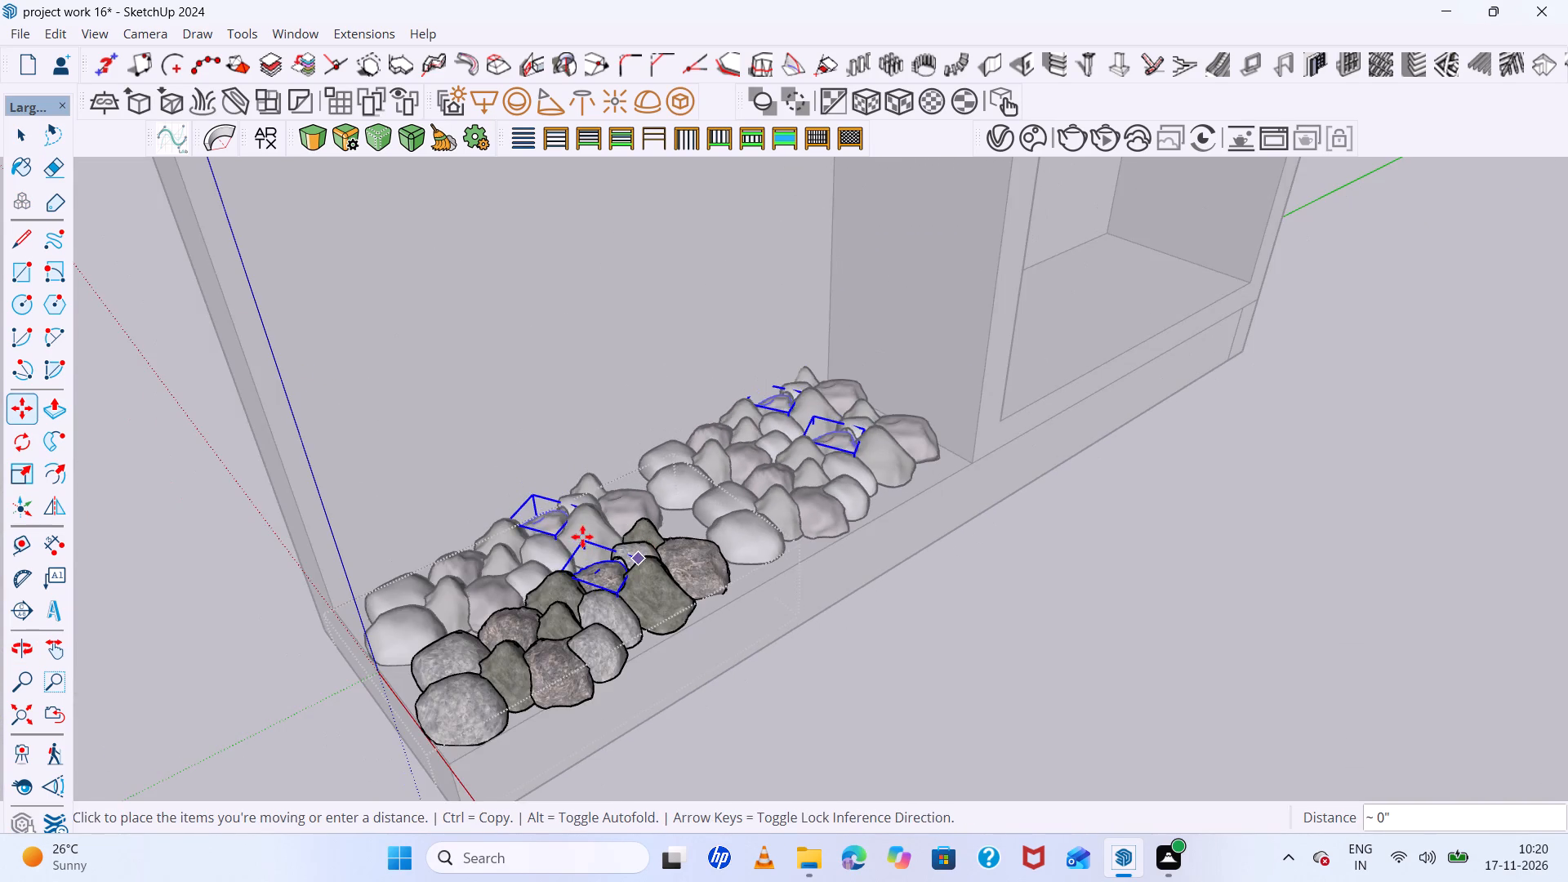
scroll(582, 537, down, 2)
scroll(684, 497, up, 9)
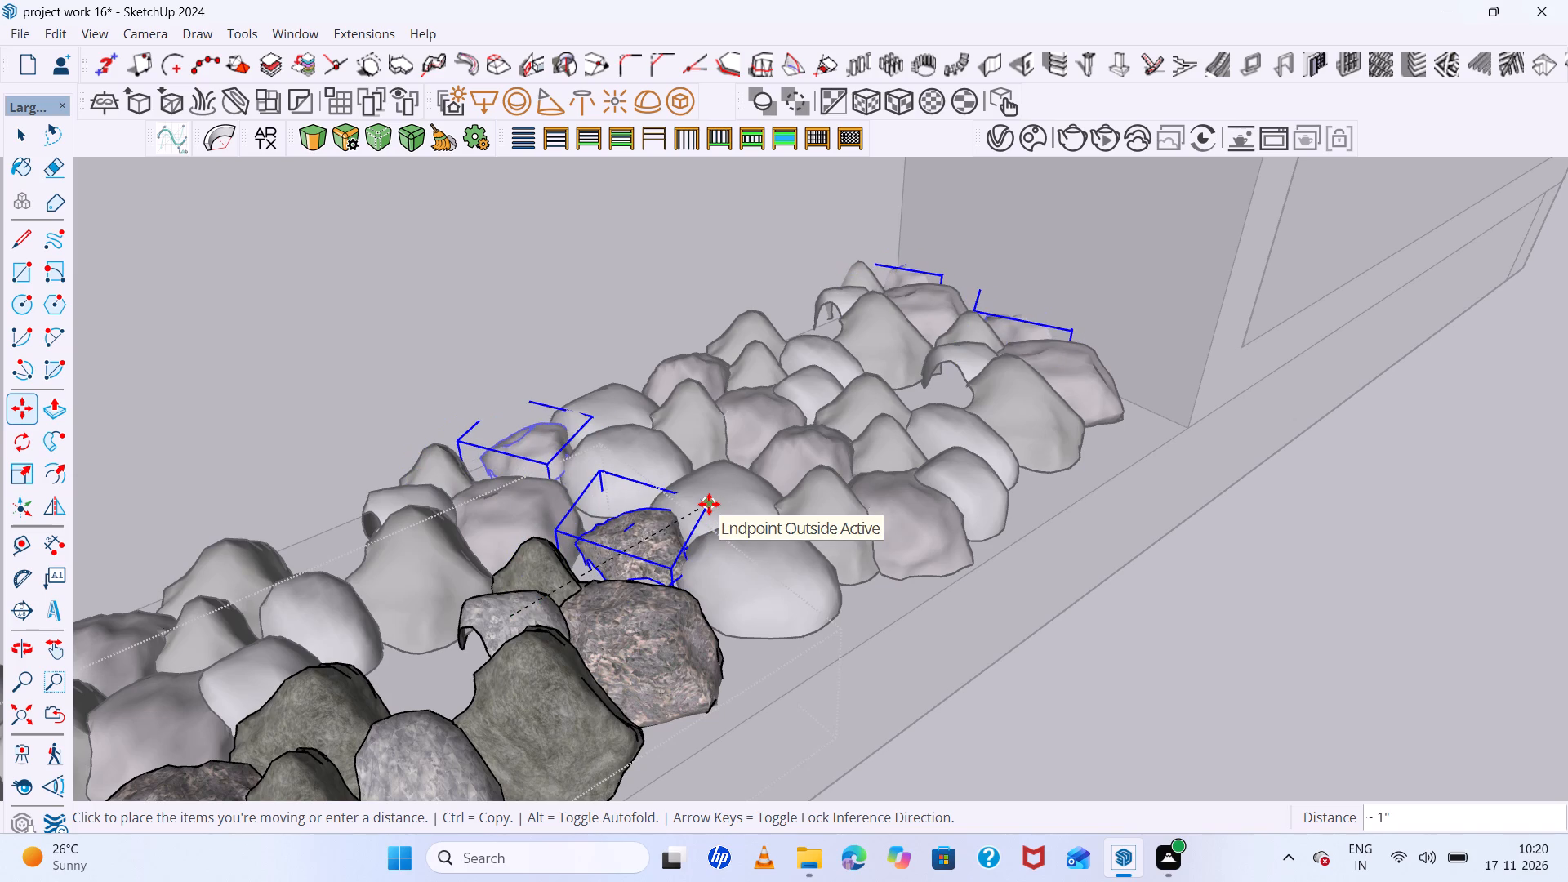
click(709, 504)
scroll(693, 506, down, 17)
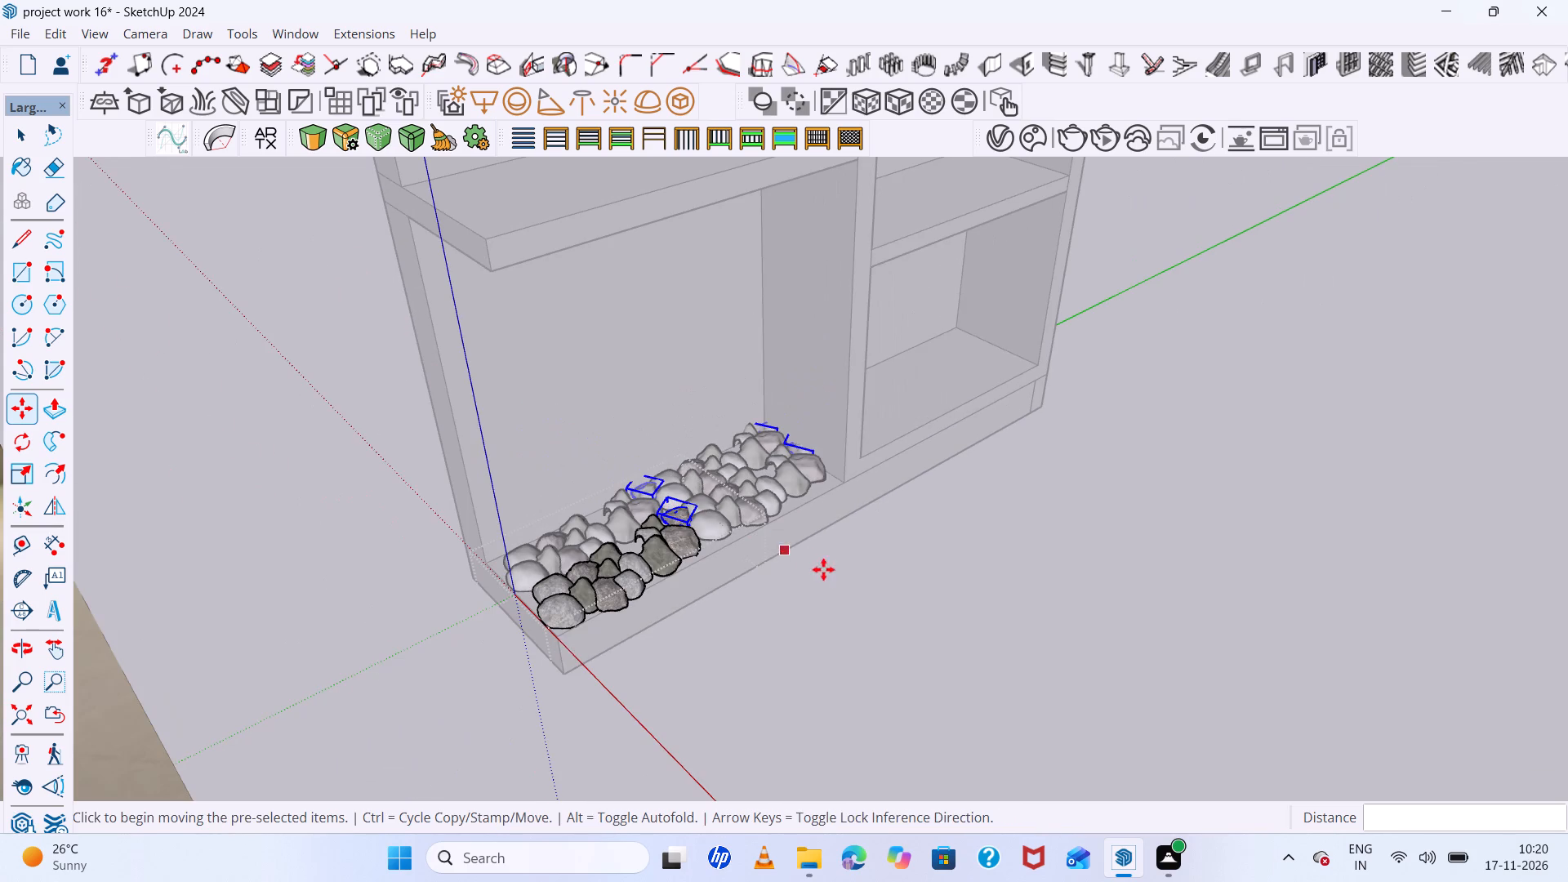
key(space)
click(852, 589)
scroll(774, 599, down, 6)
click(902, 598)
Compare the cabinet and its rock-filled lower niche with the reference photo.
scroll(818, 566, down, 3)
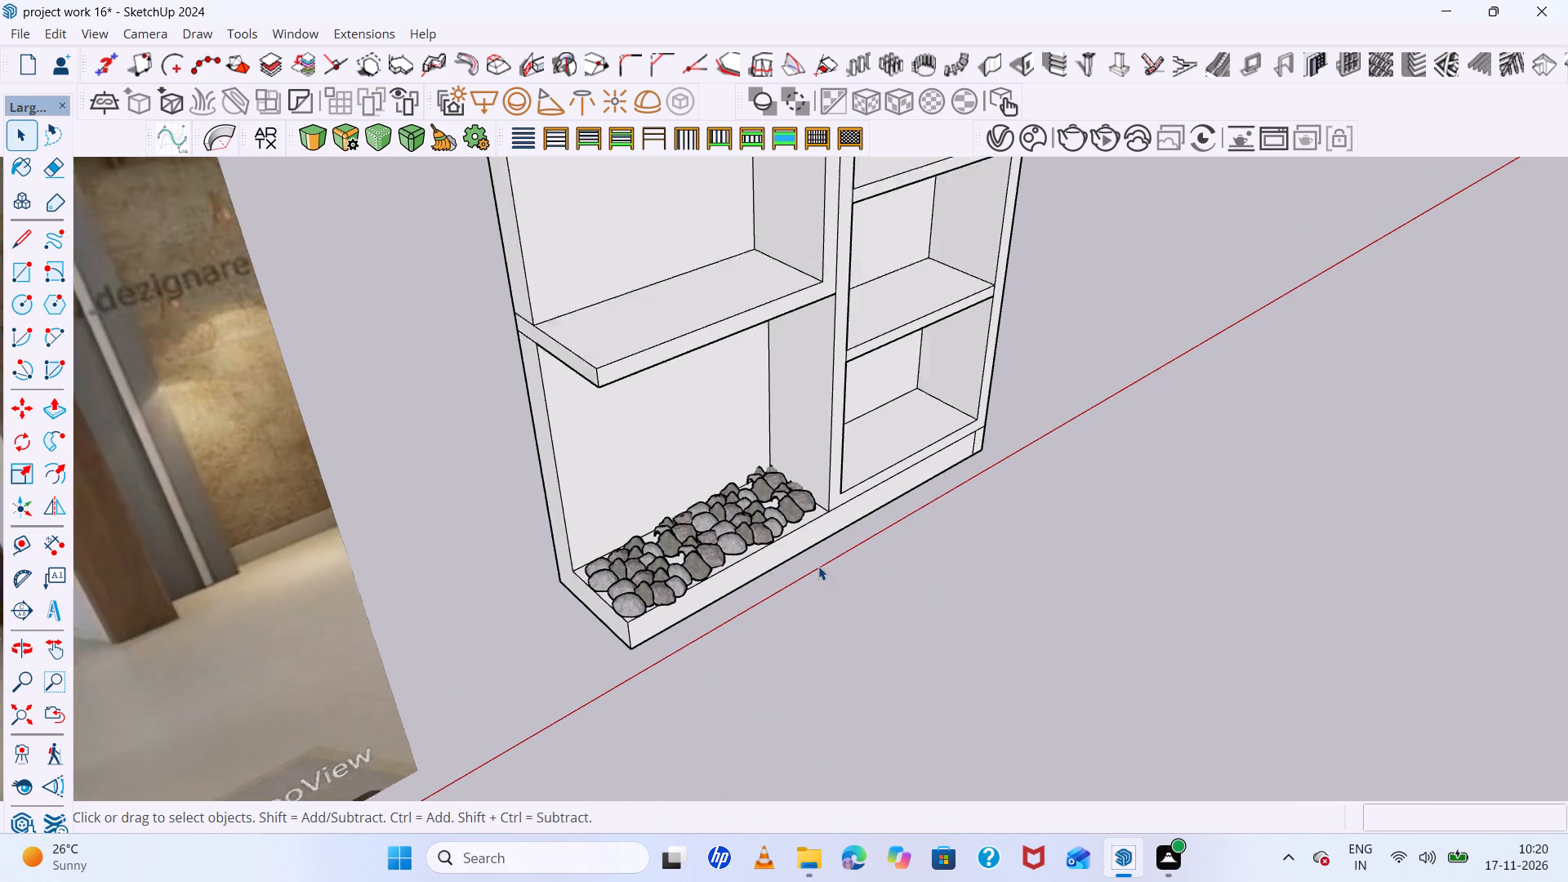
scroll(818, 566, down, 2)
middle_drag(817, 567, 583, 490)
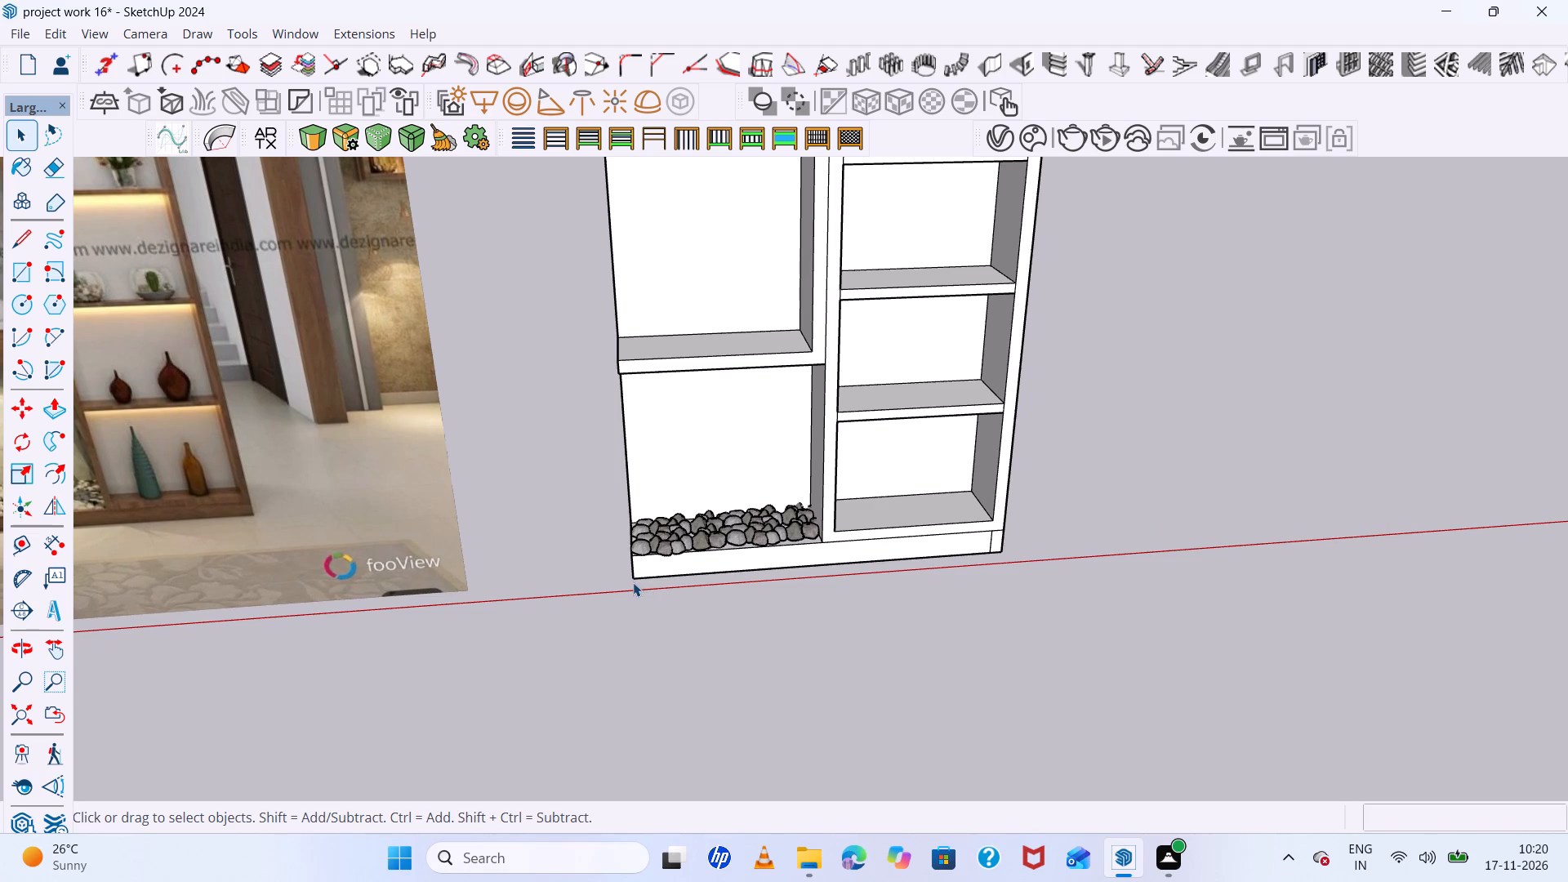
scroll(633, 582, down, 1)
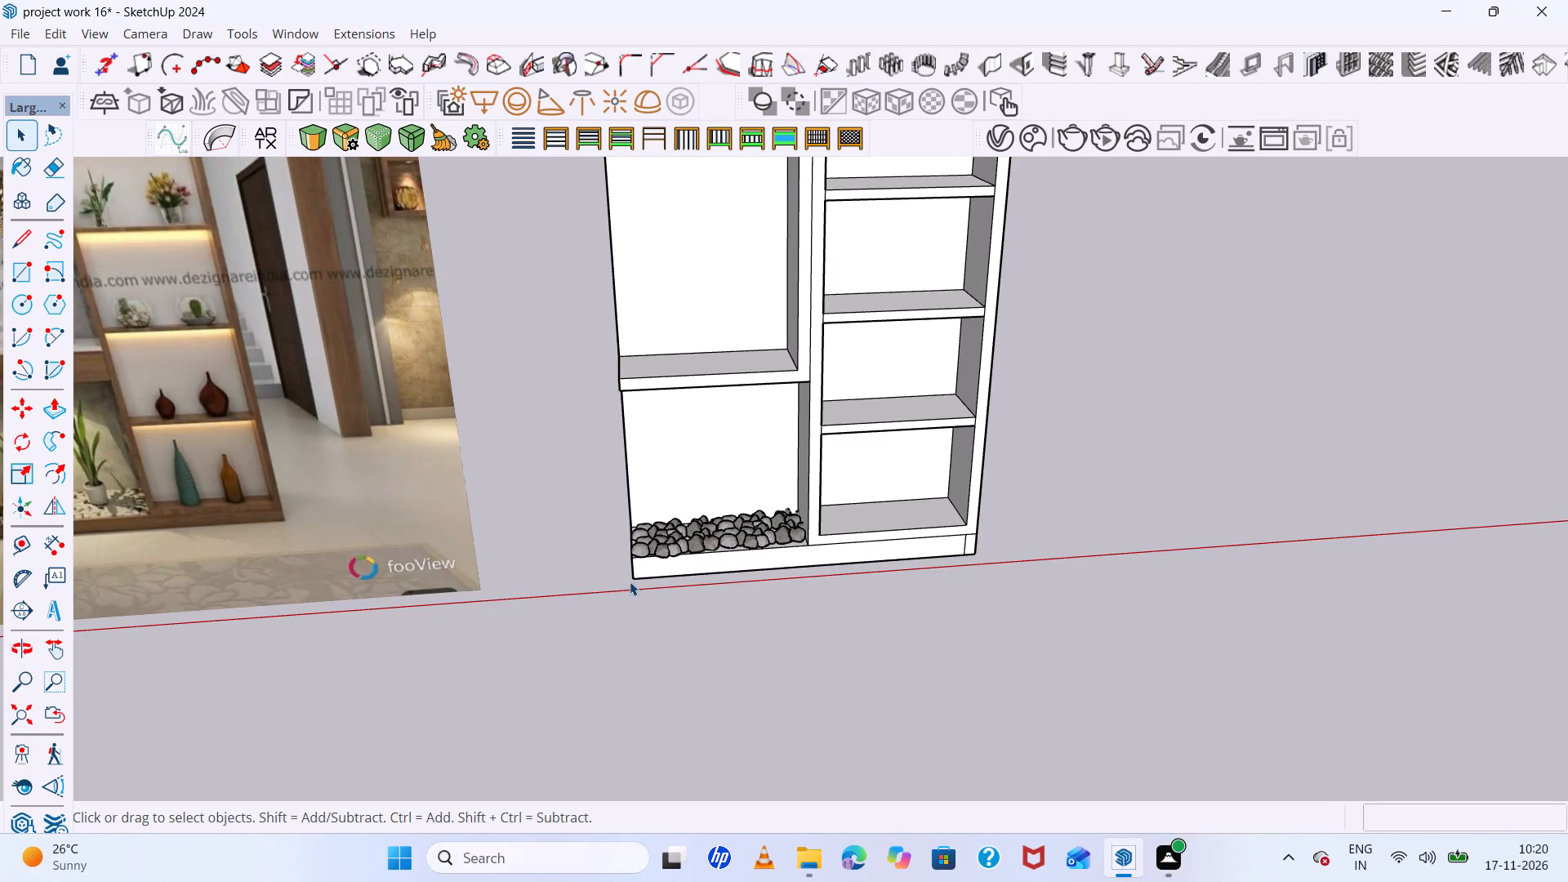
scroll(630, 581, down, 1)
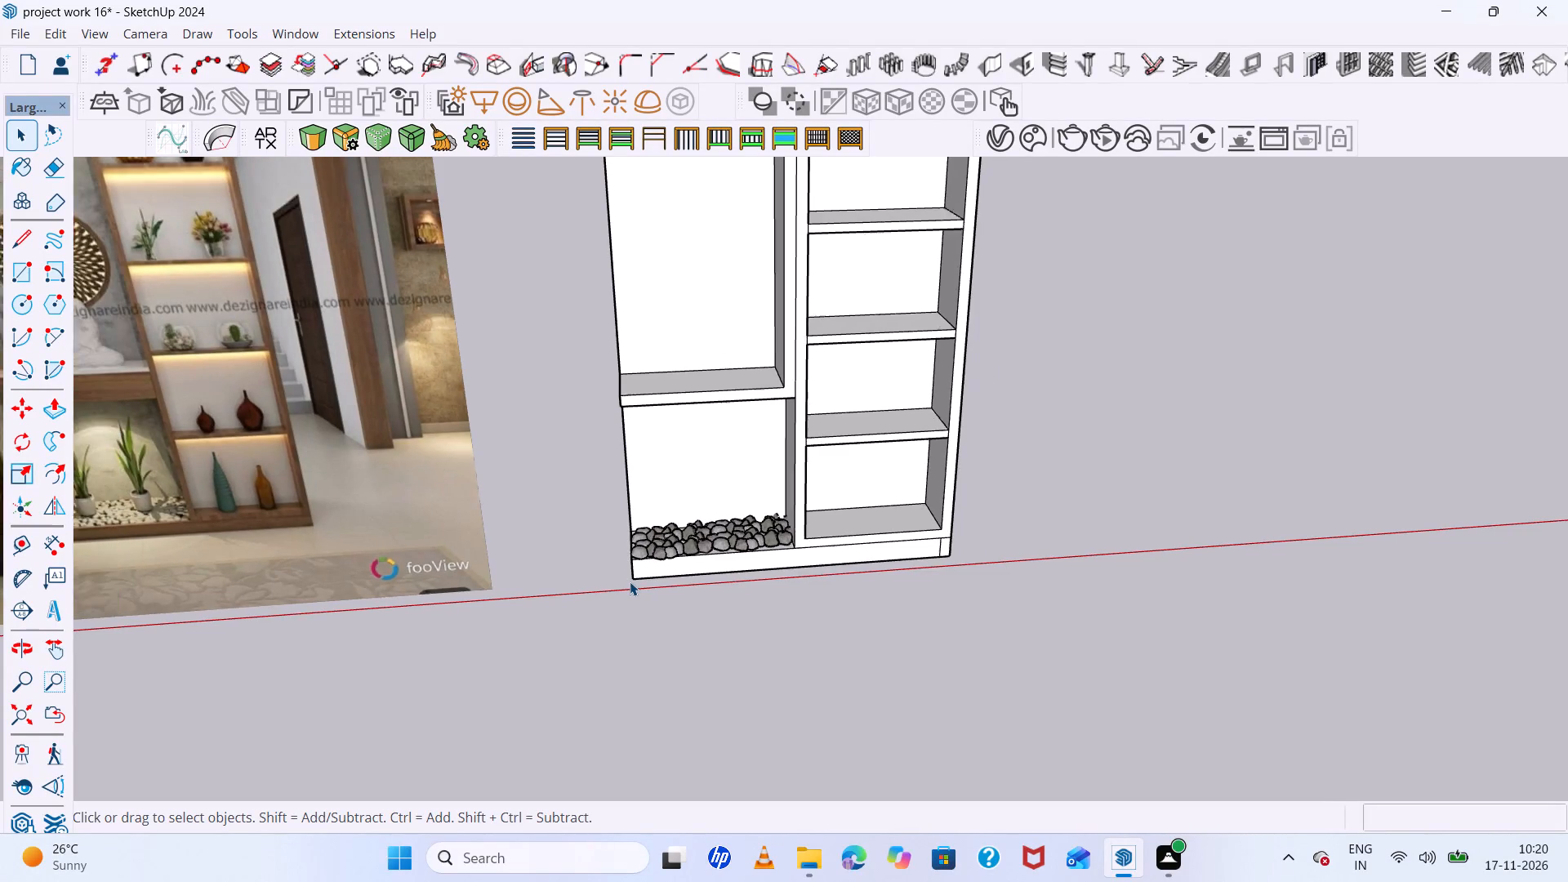
scroll(630, 581, down, 6)
scroll(749, 550, down, 5)
middle_drag(749, 550, 755, 488)
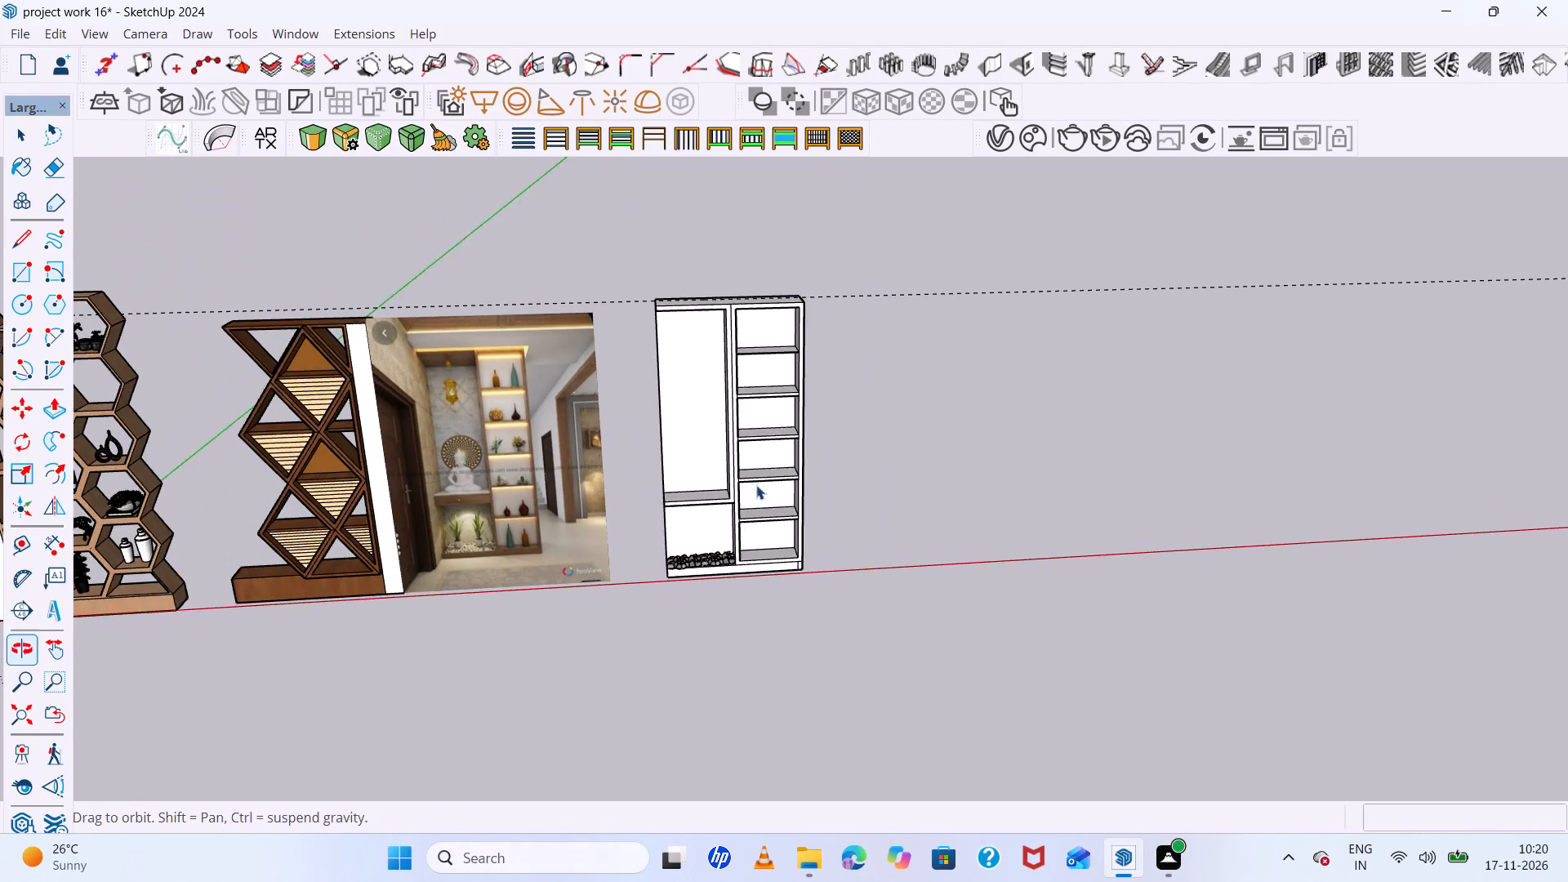
scroll(644, 576, up, 11)
middle_drag(643, 574, 655, 513)
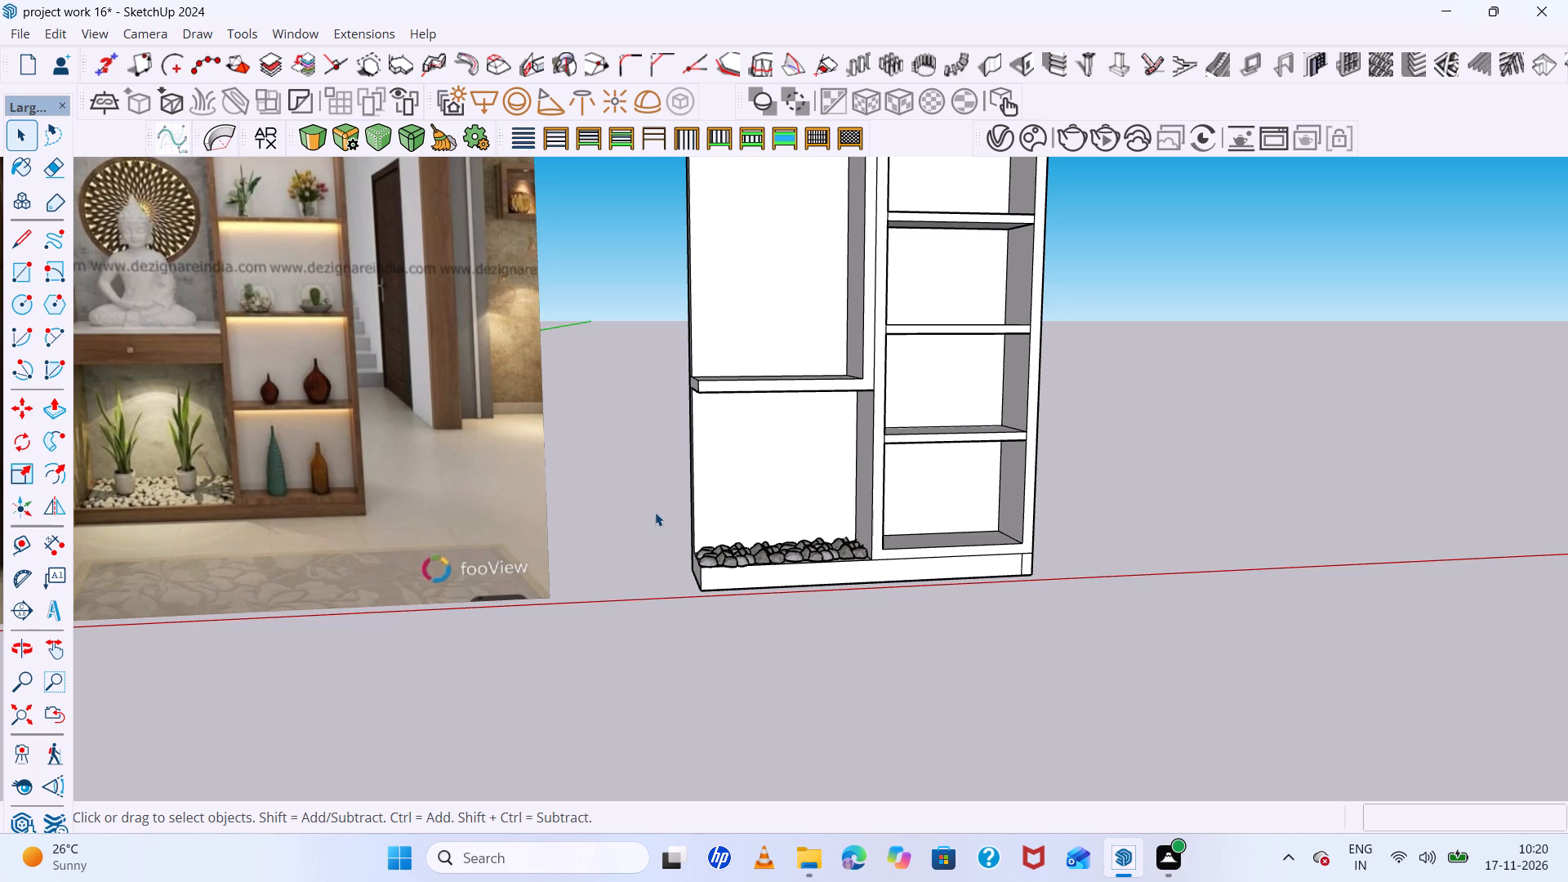
scroll(655, 512, down, 3)
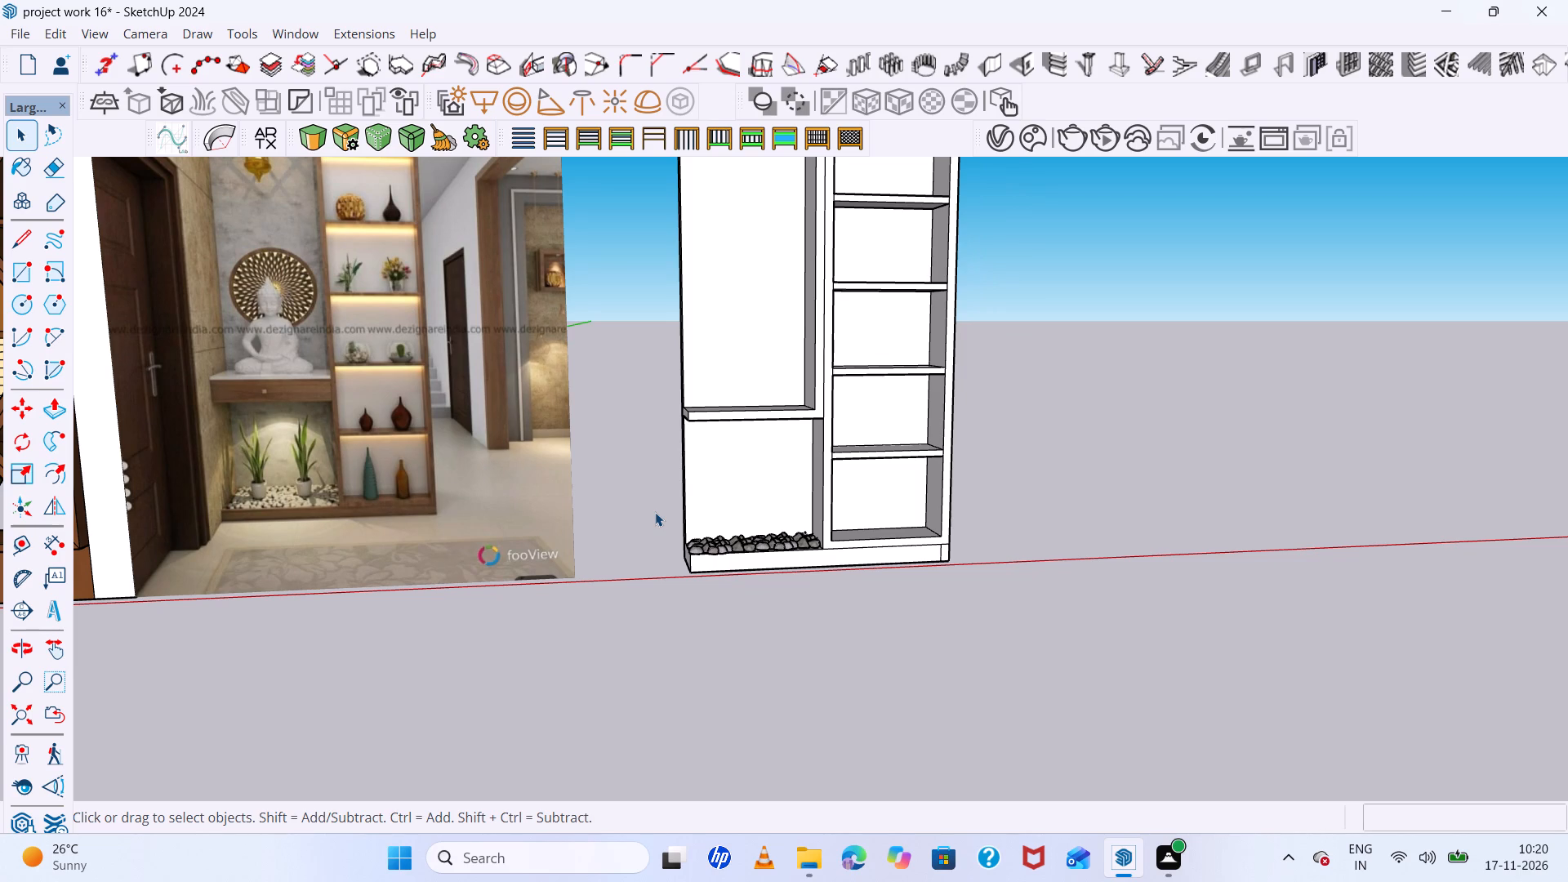
scroll(655, 512, down, 4)
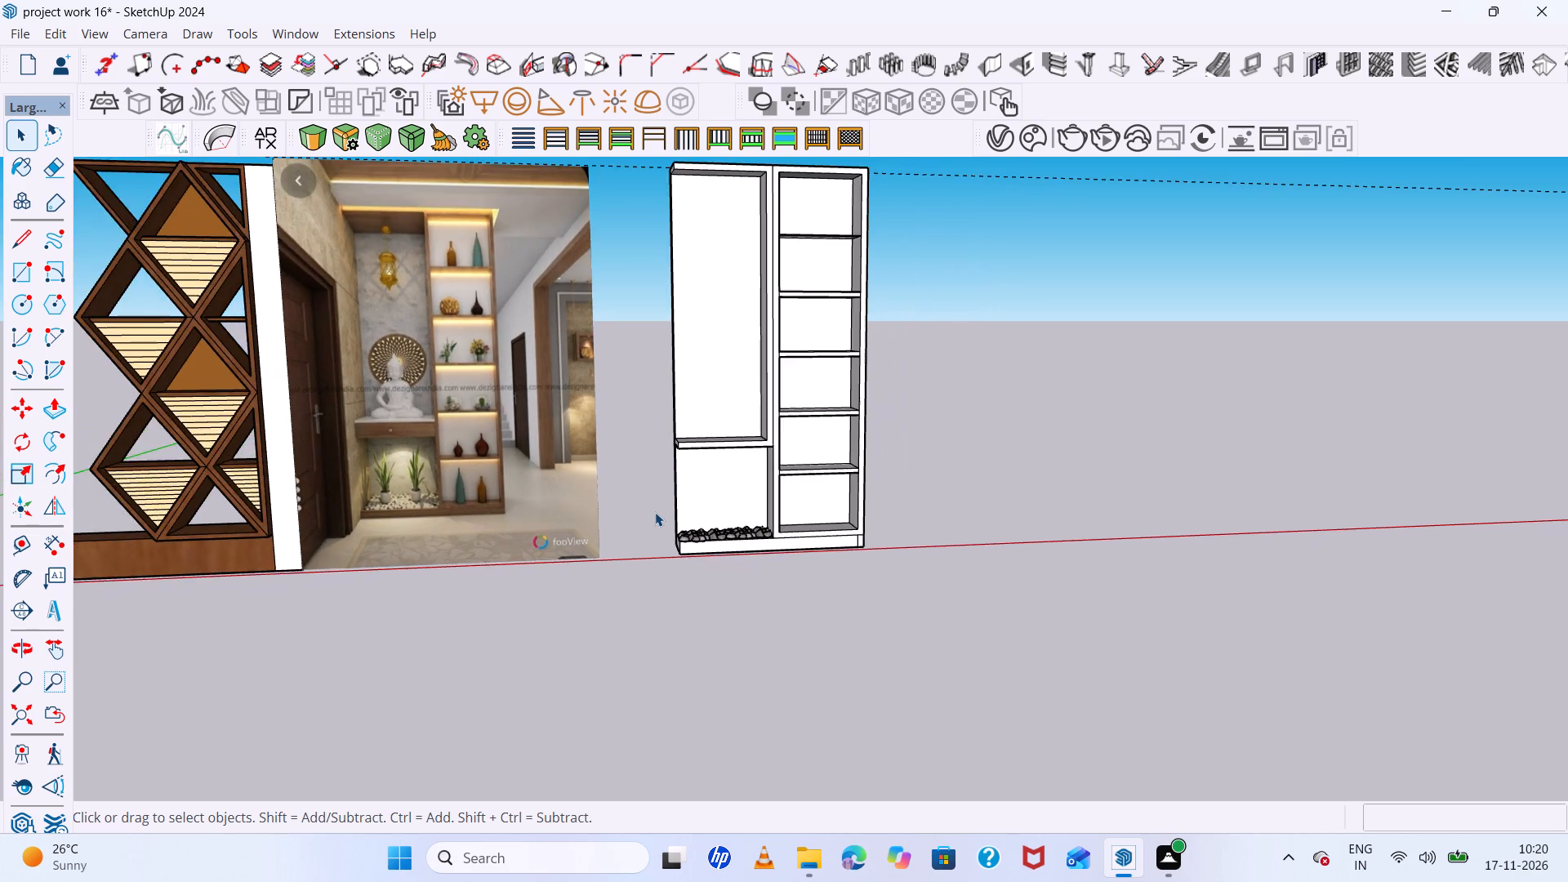
scroll(655, 512, up, 3)
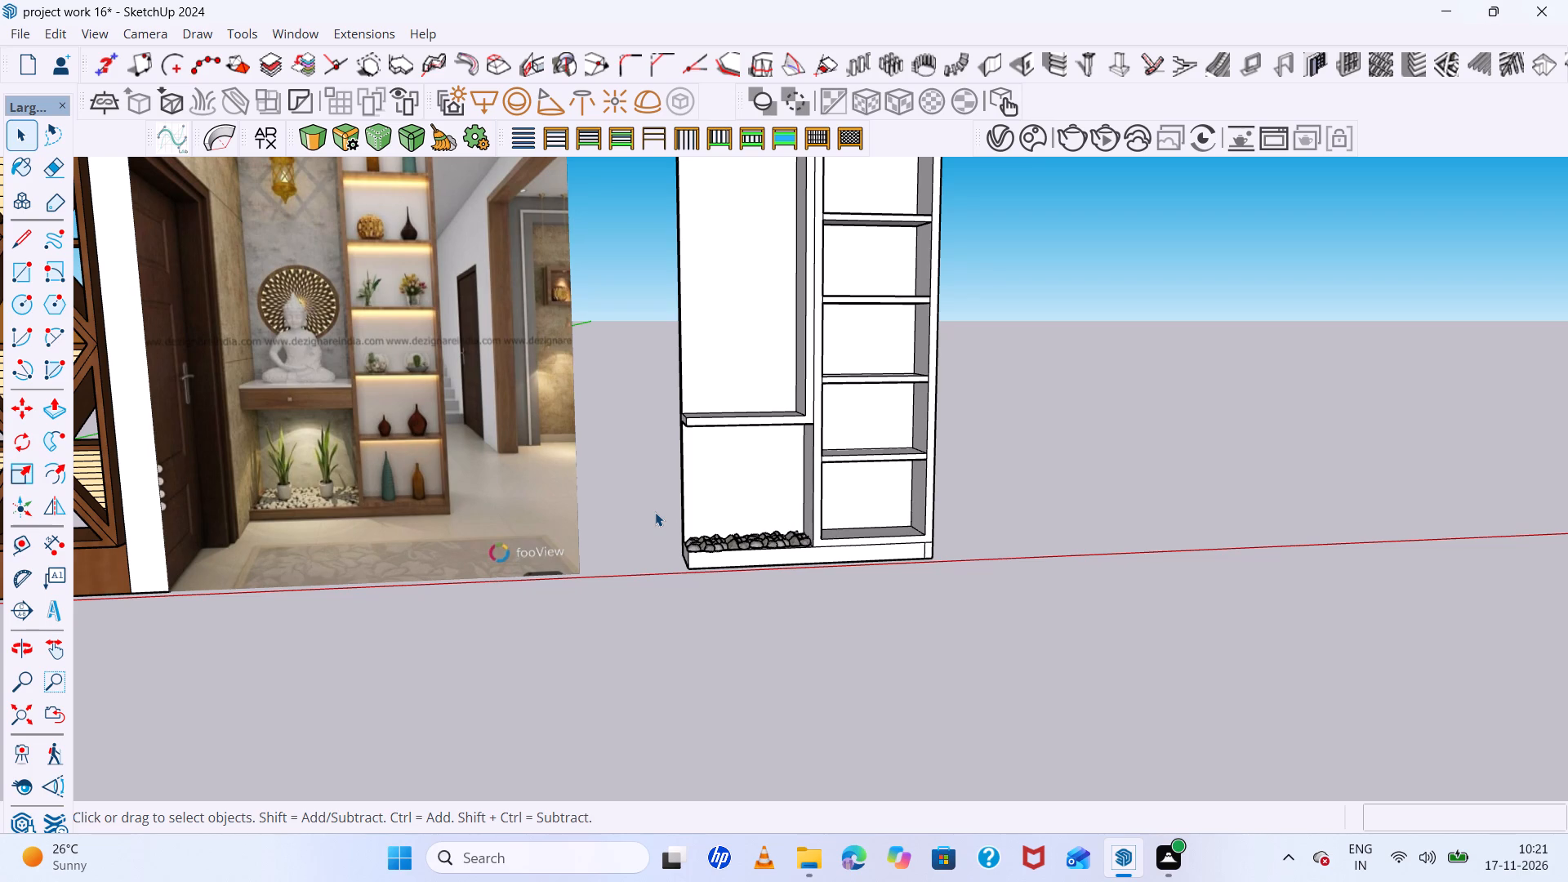
scroll(655, 512, up, 3)
scroll(655, 512, down, 5)
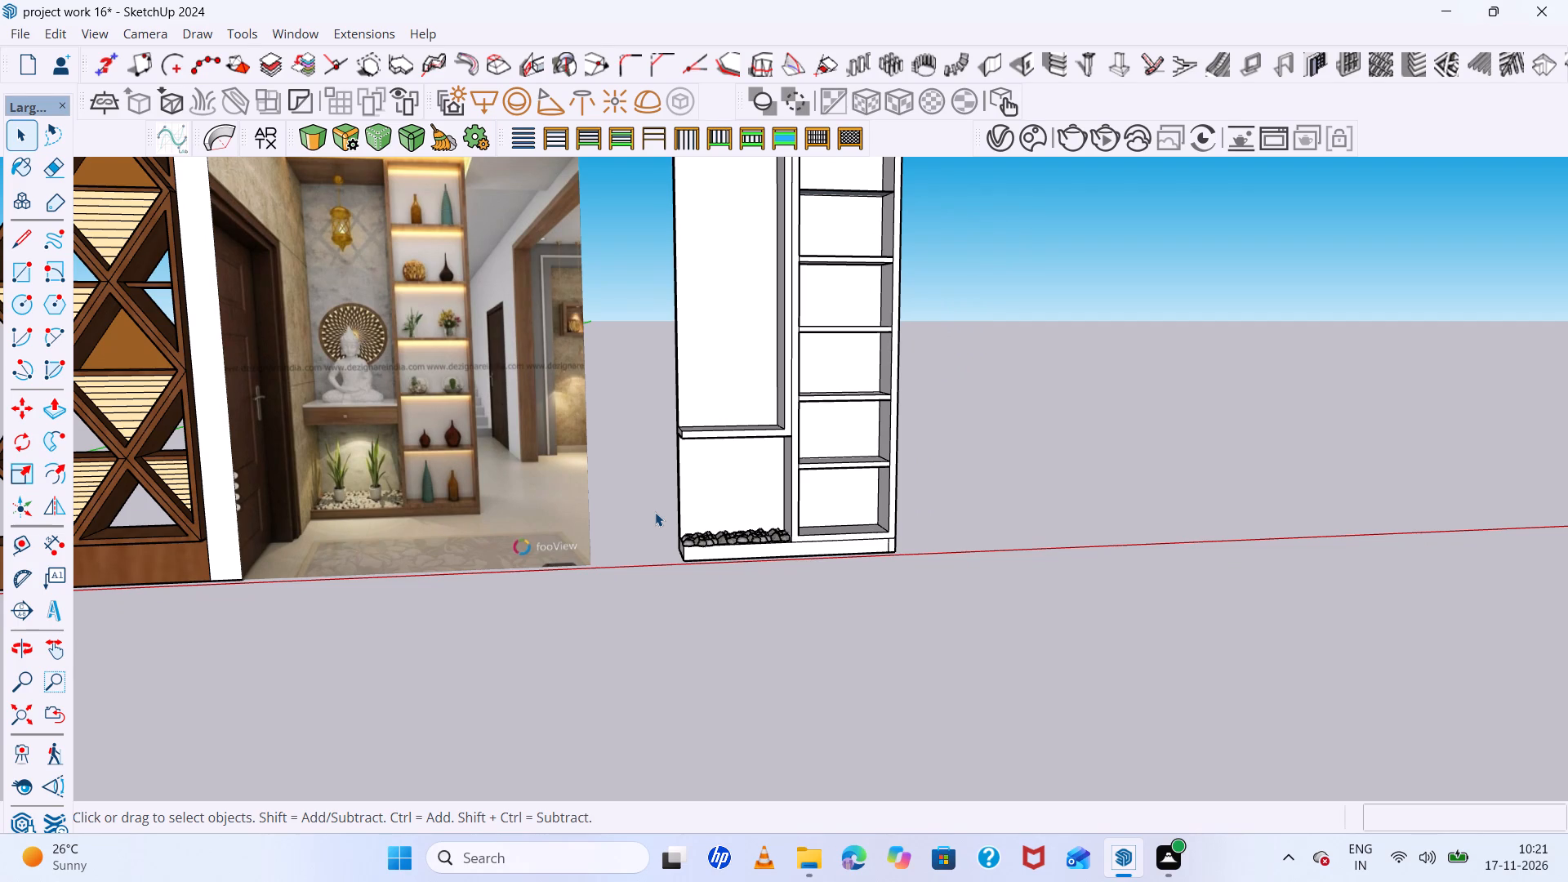
scroll(655, 512, up, 4)
scroll(655, 512, down, 5)
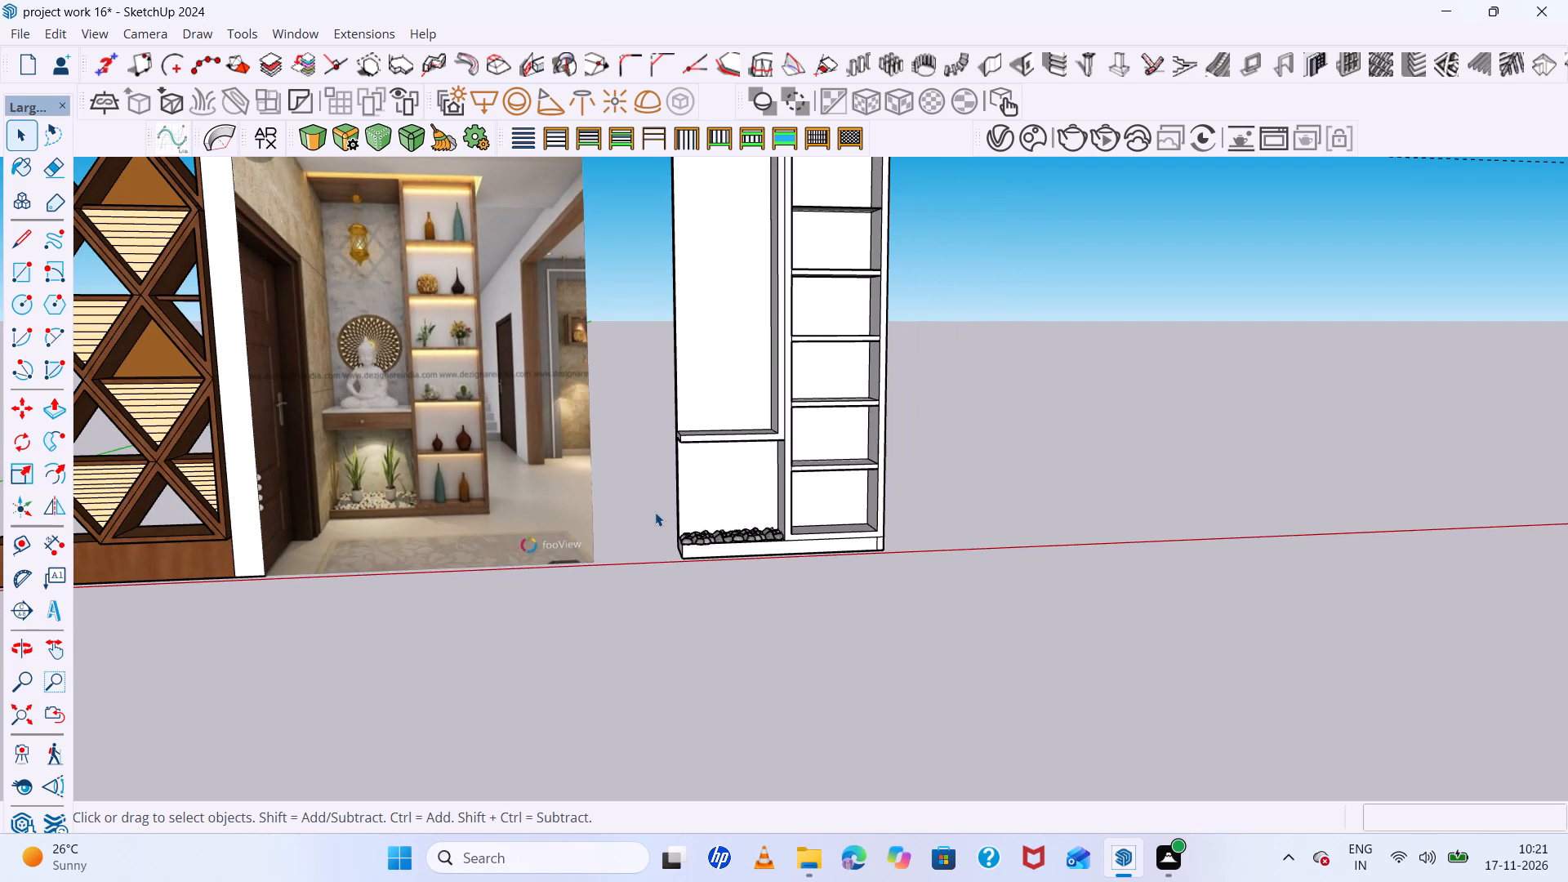
scroll(655, 512, up, 1)
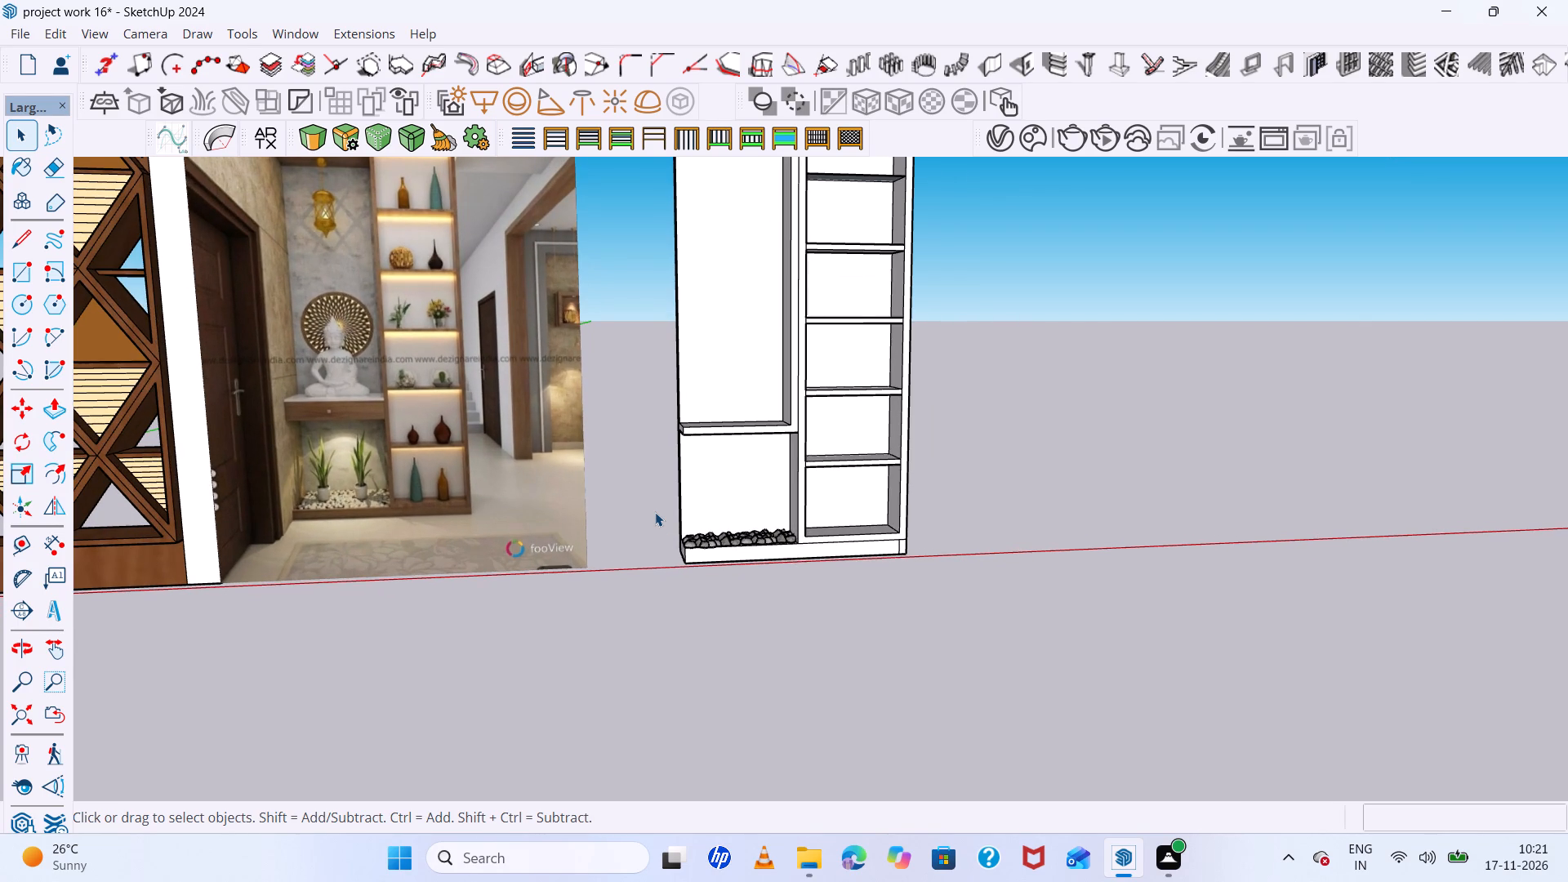
scroll(655, 512, down, 3)
middle_drag(661, 533, 668, 509)
scroll(668, 509, down, 3)
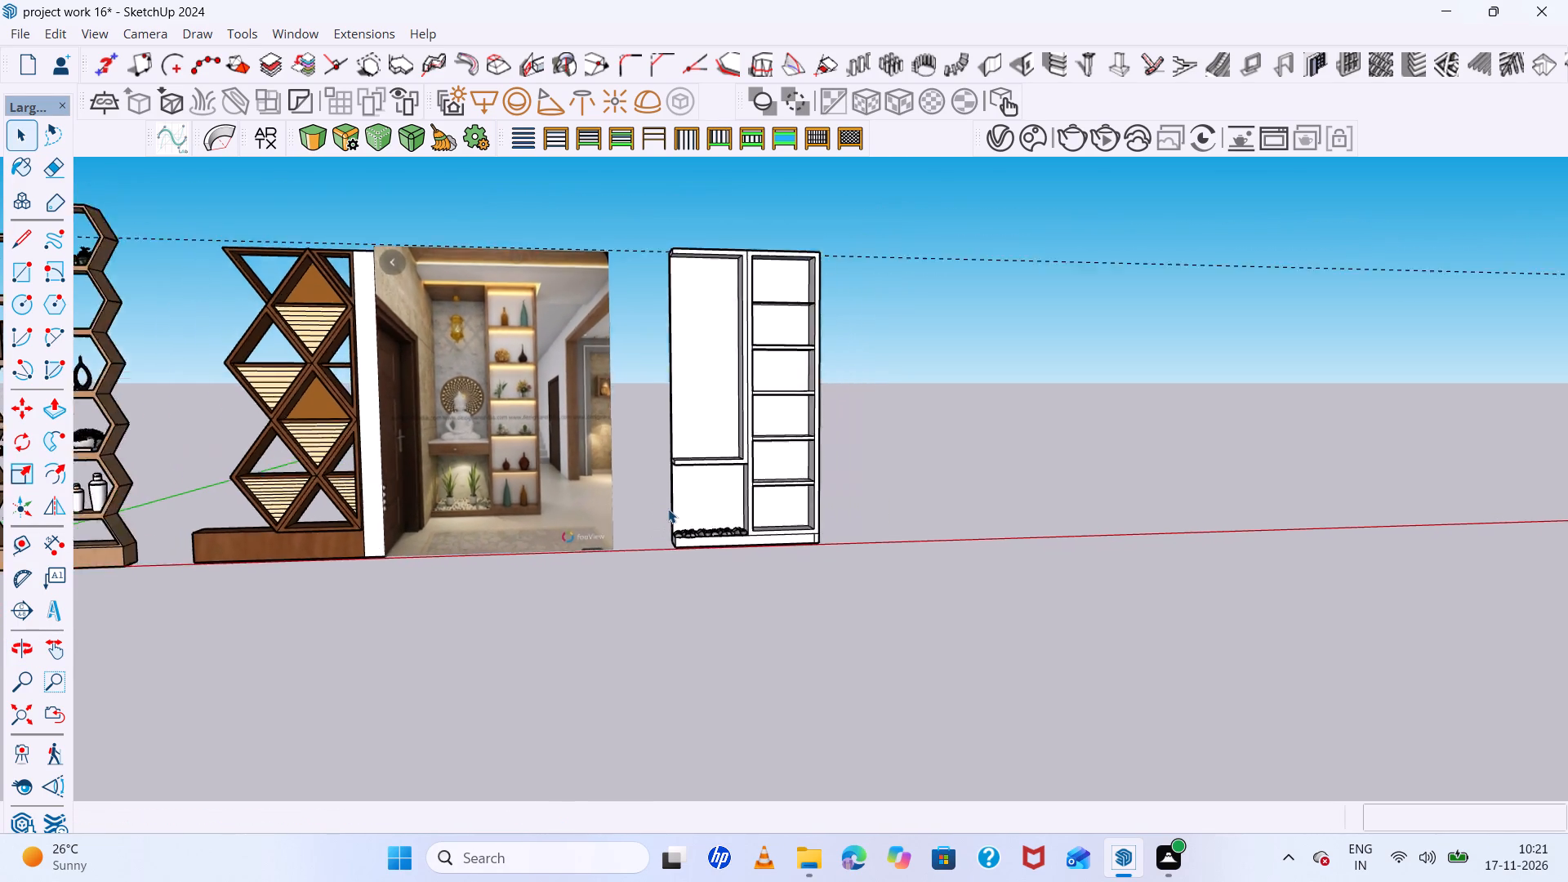
scroll(668, 509, down, 3)
scroll(668, 509, up, 4)
scroll(668, 509, down, 3)
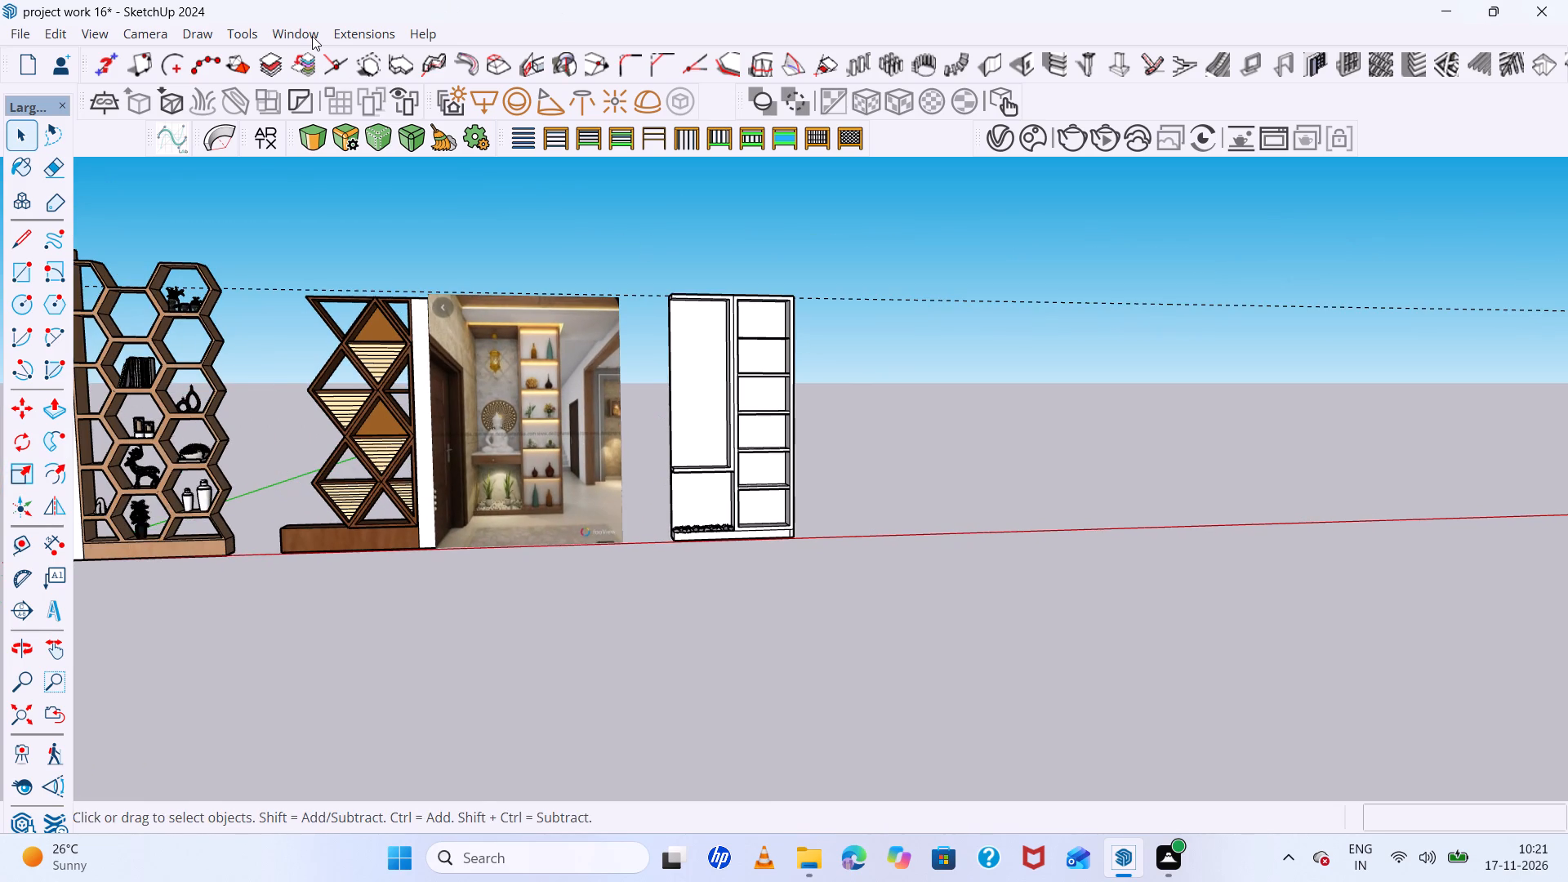
Search 3D Warehouse for "pot plants".
click(312, 36)
click(376, 235)
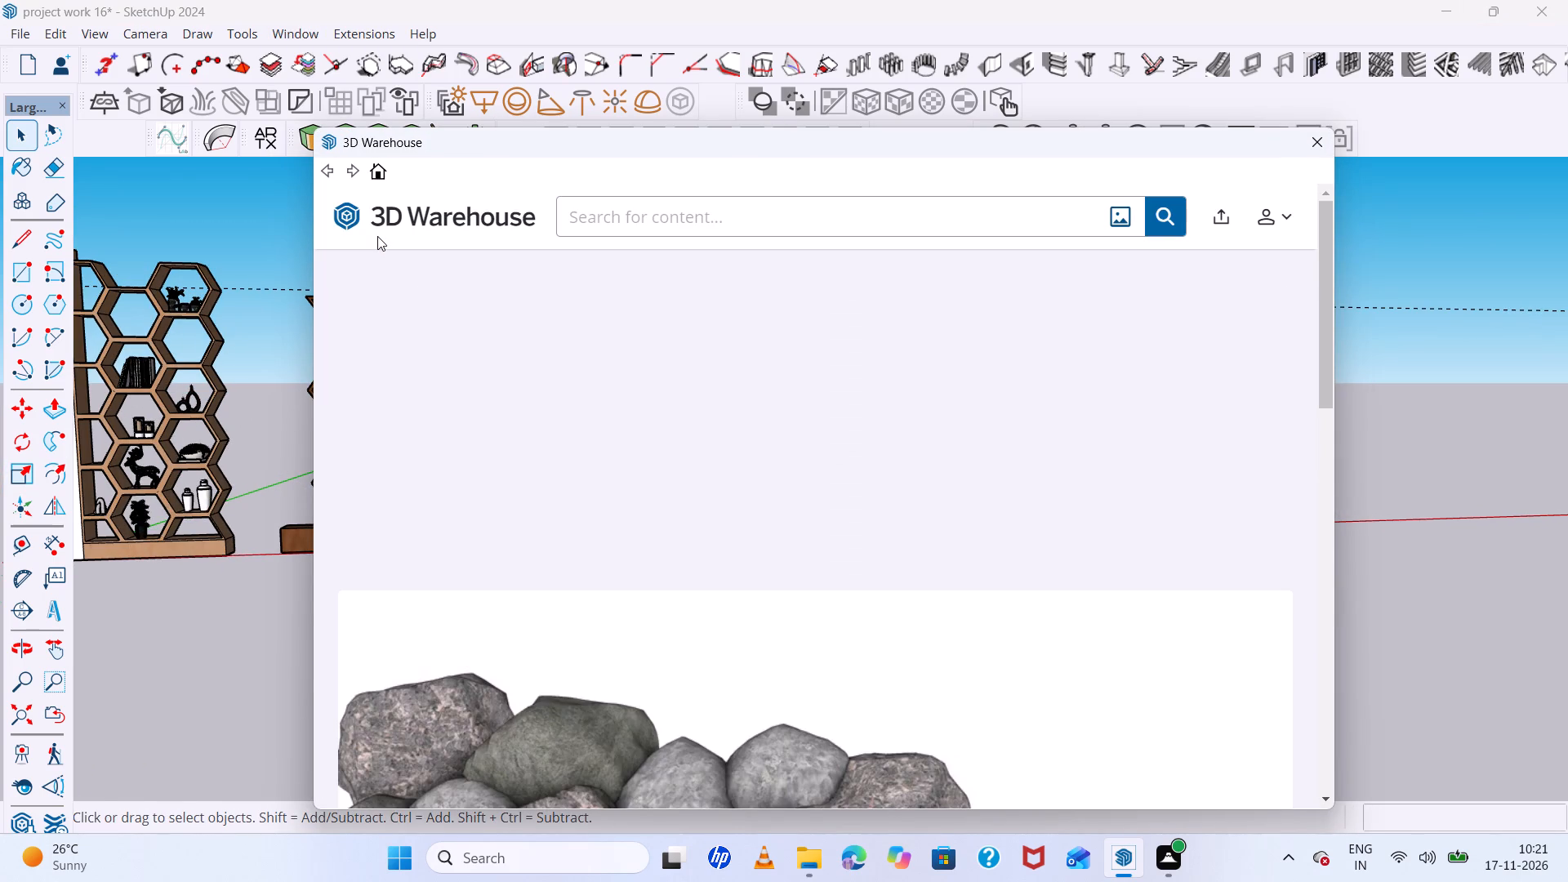
click(635, 229)
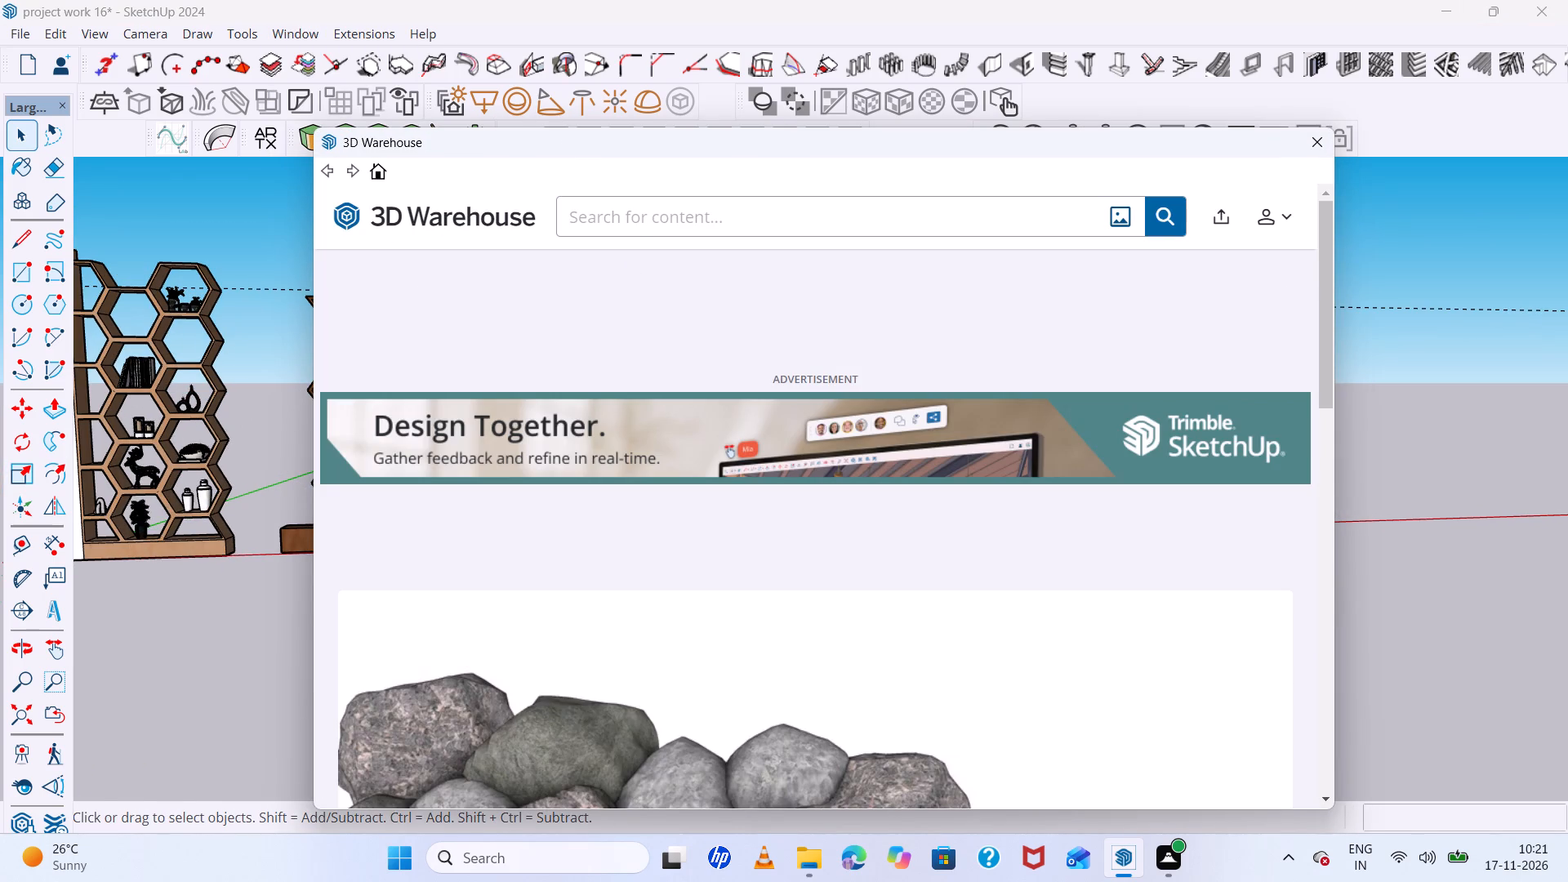
text(pot plants)
key(Return)
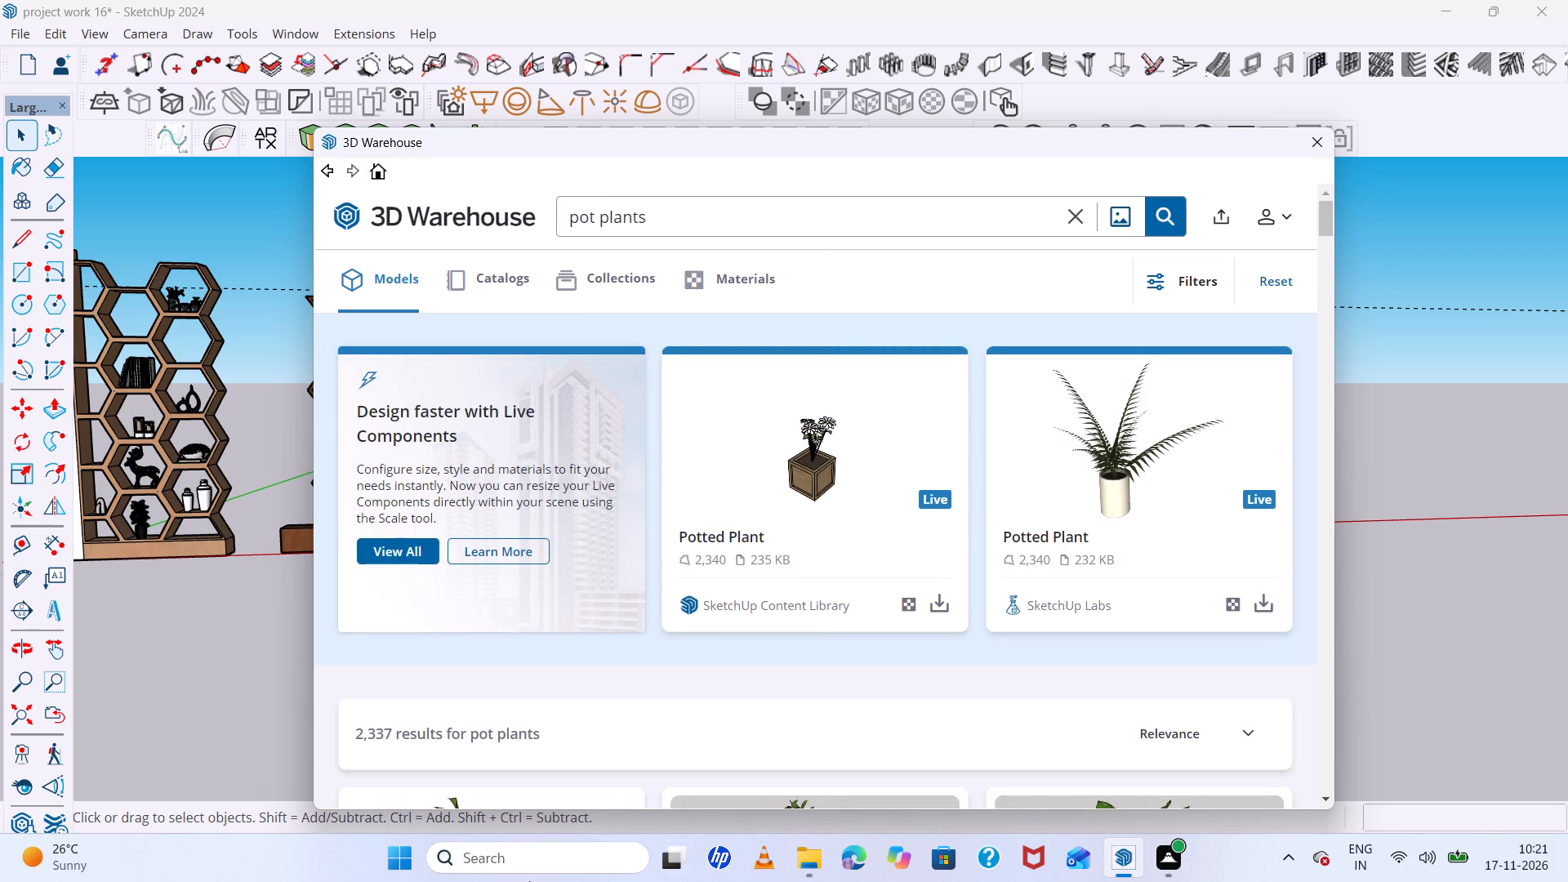
Browse the "pot plants" results in 3D Warehouse for a plant model suited to the cabinet's lower niche.
scroll(738, 640, down, 10)
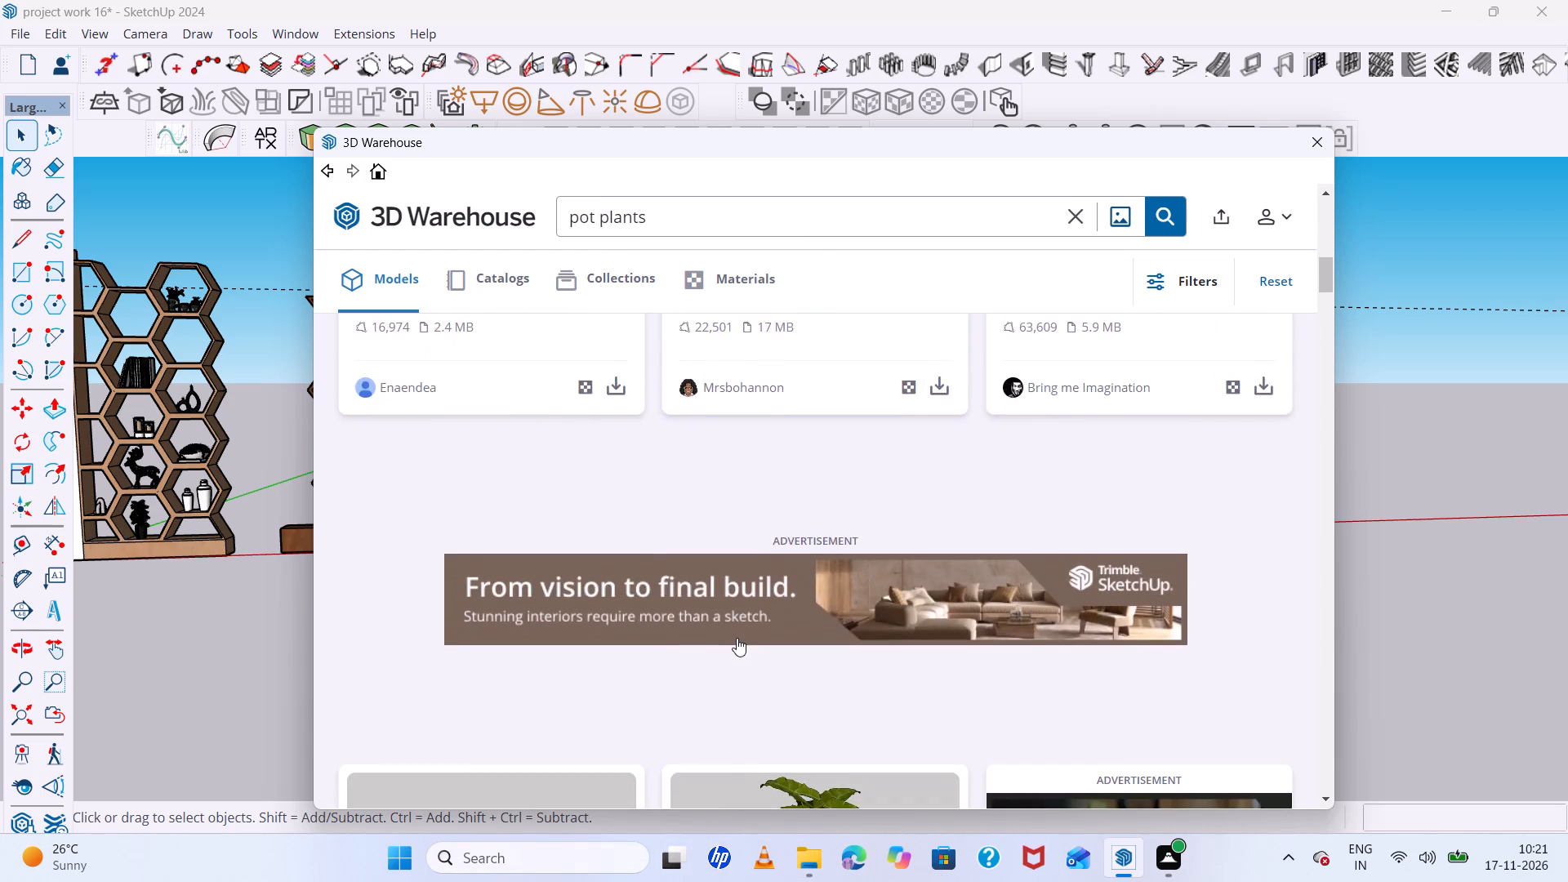
scroll(737, 638, down, 6)
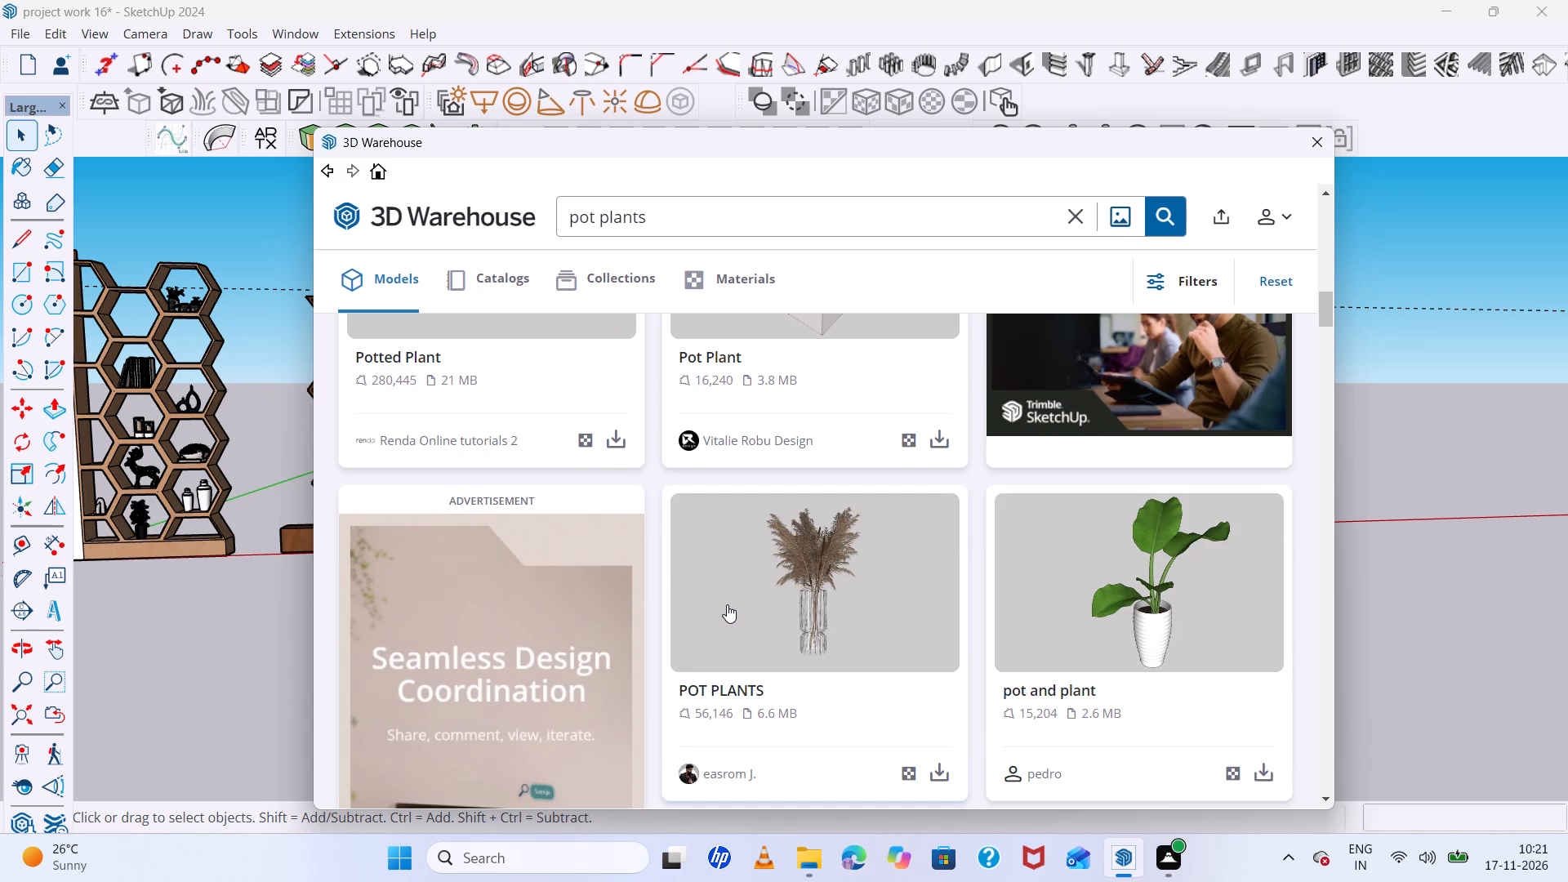
scroll(727, 604, down, 5)
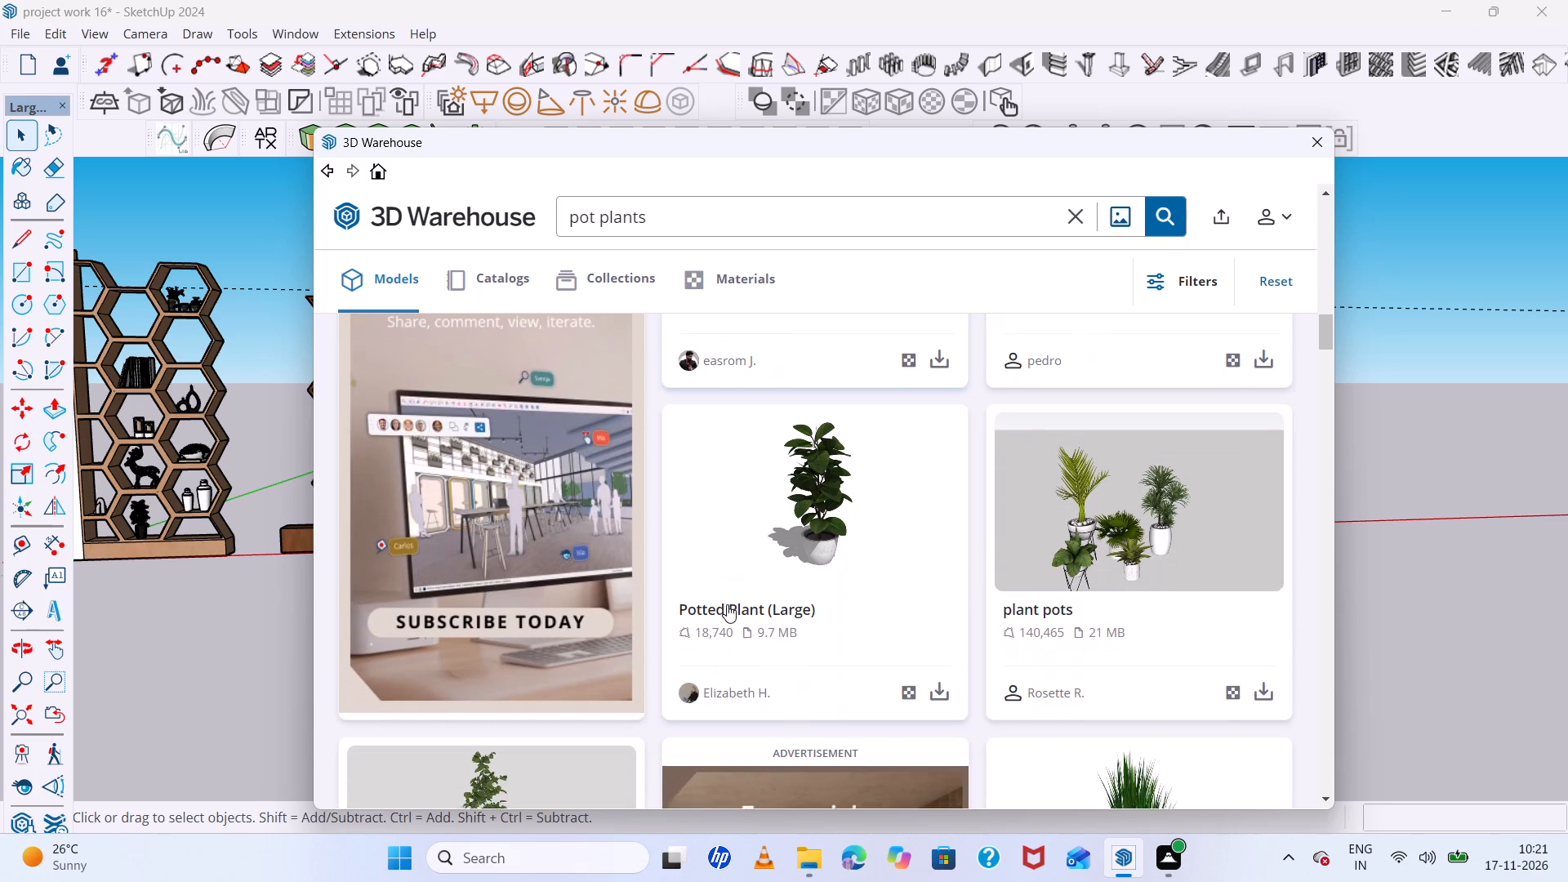
scroll(727, 604, down, 3)
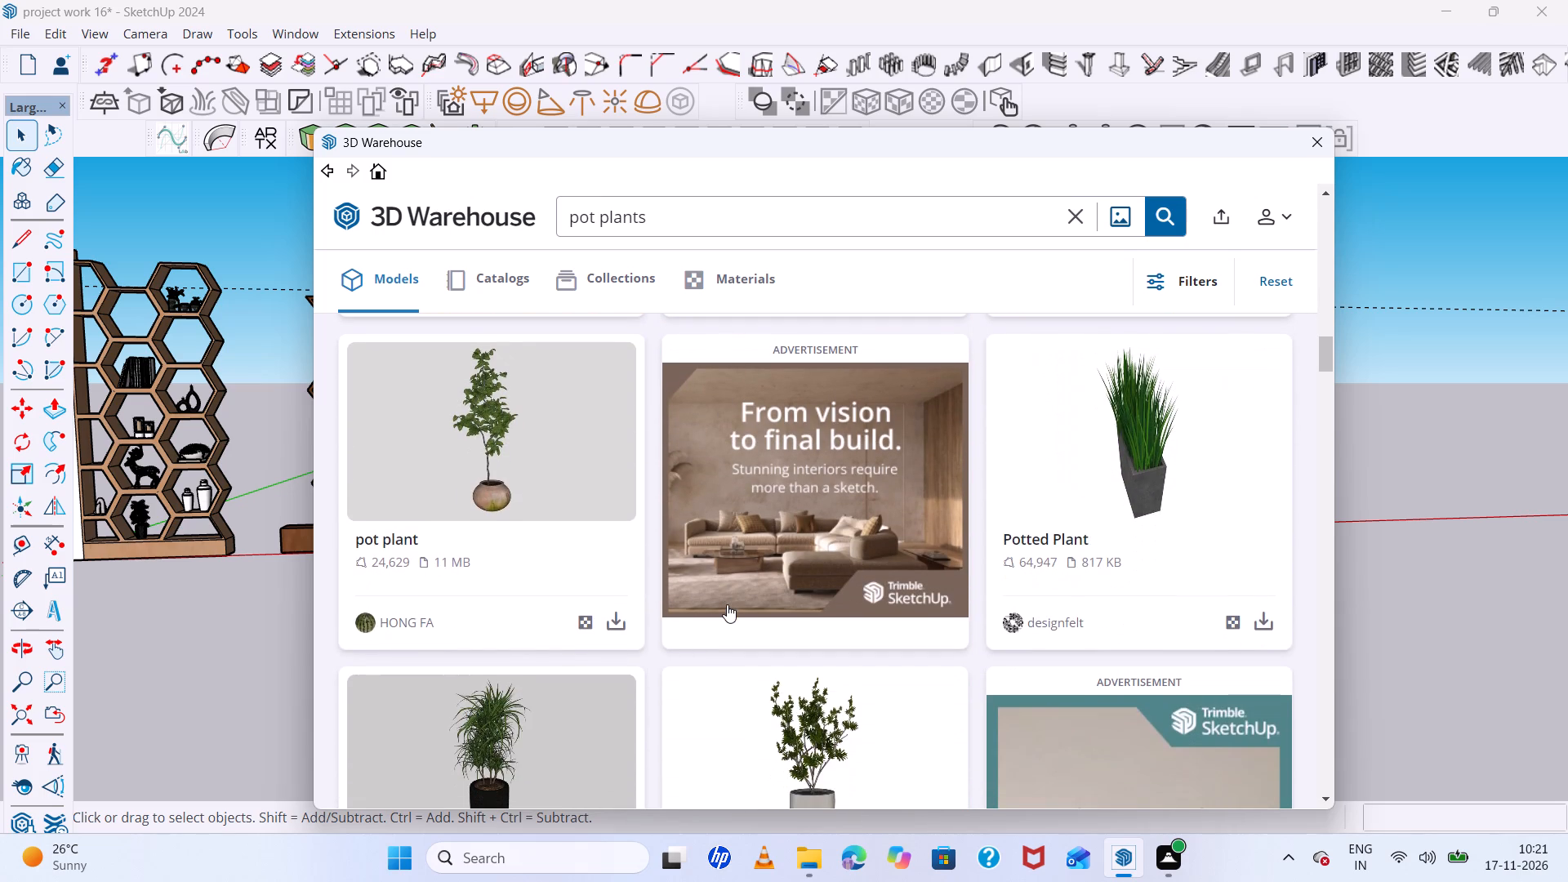
scroll(727, 604, down, 5)
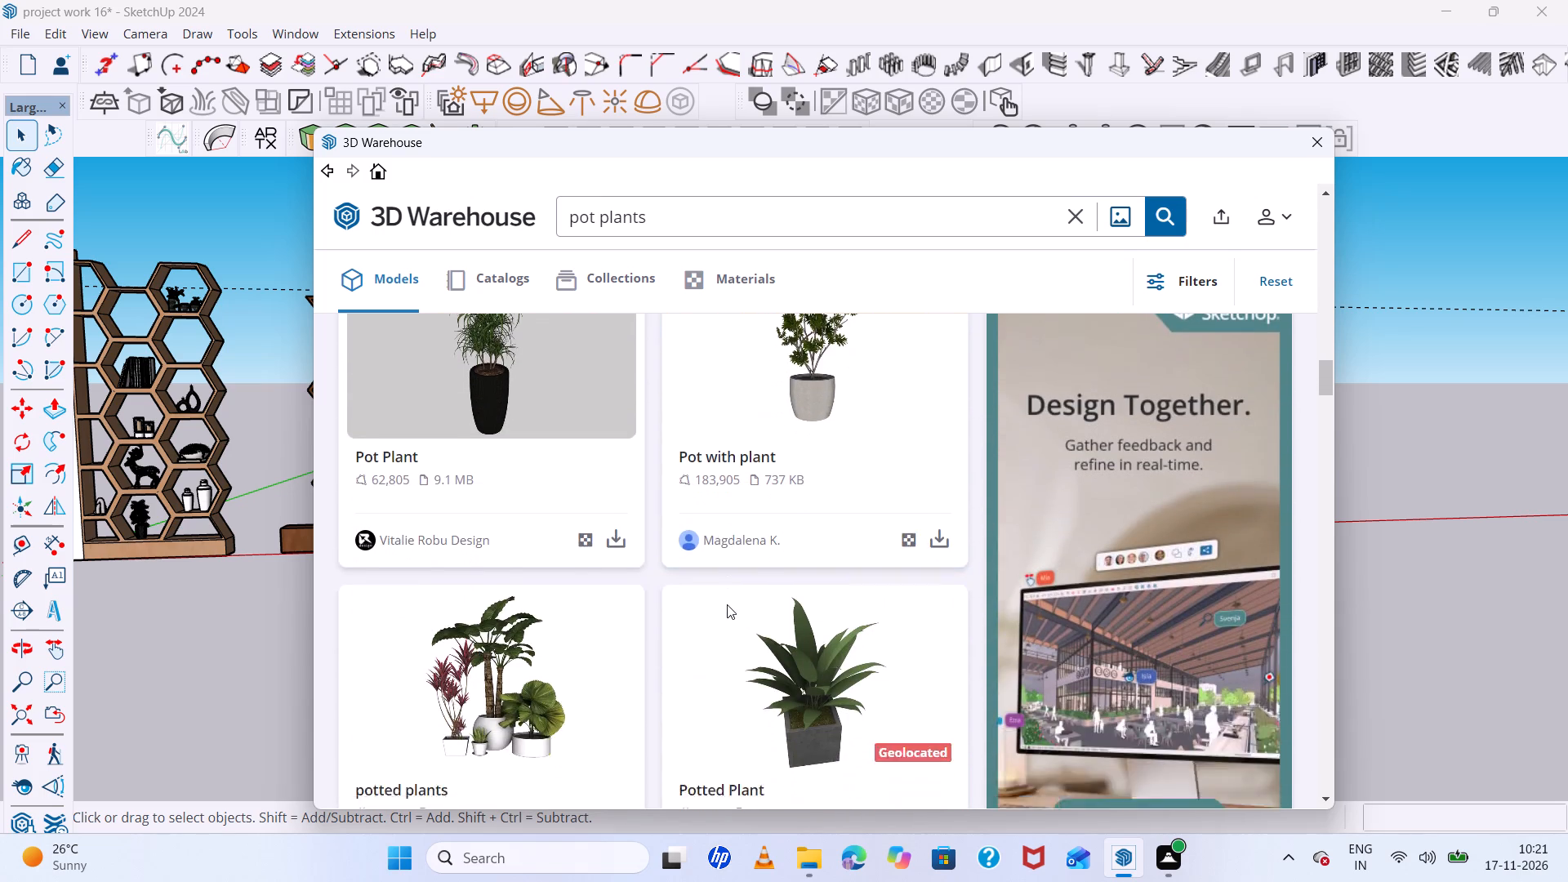
scroll(727, 604, down, 9)
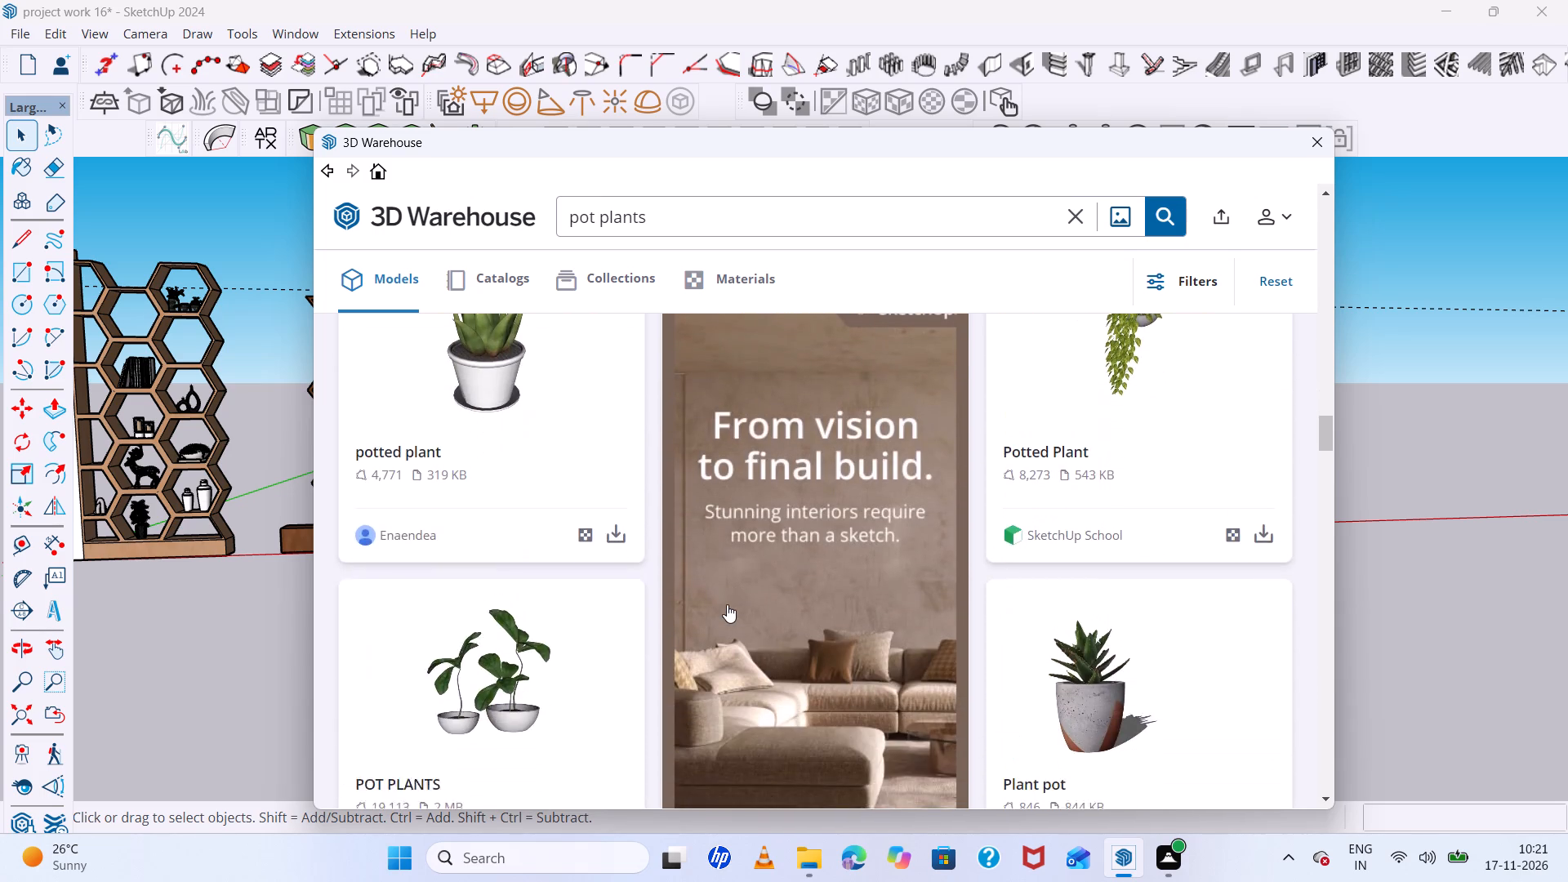
scroll(727, 604, up, 5)
scroll(727, 604, down, 1)
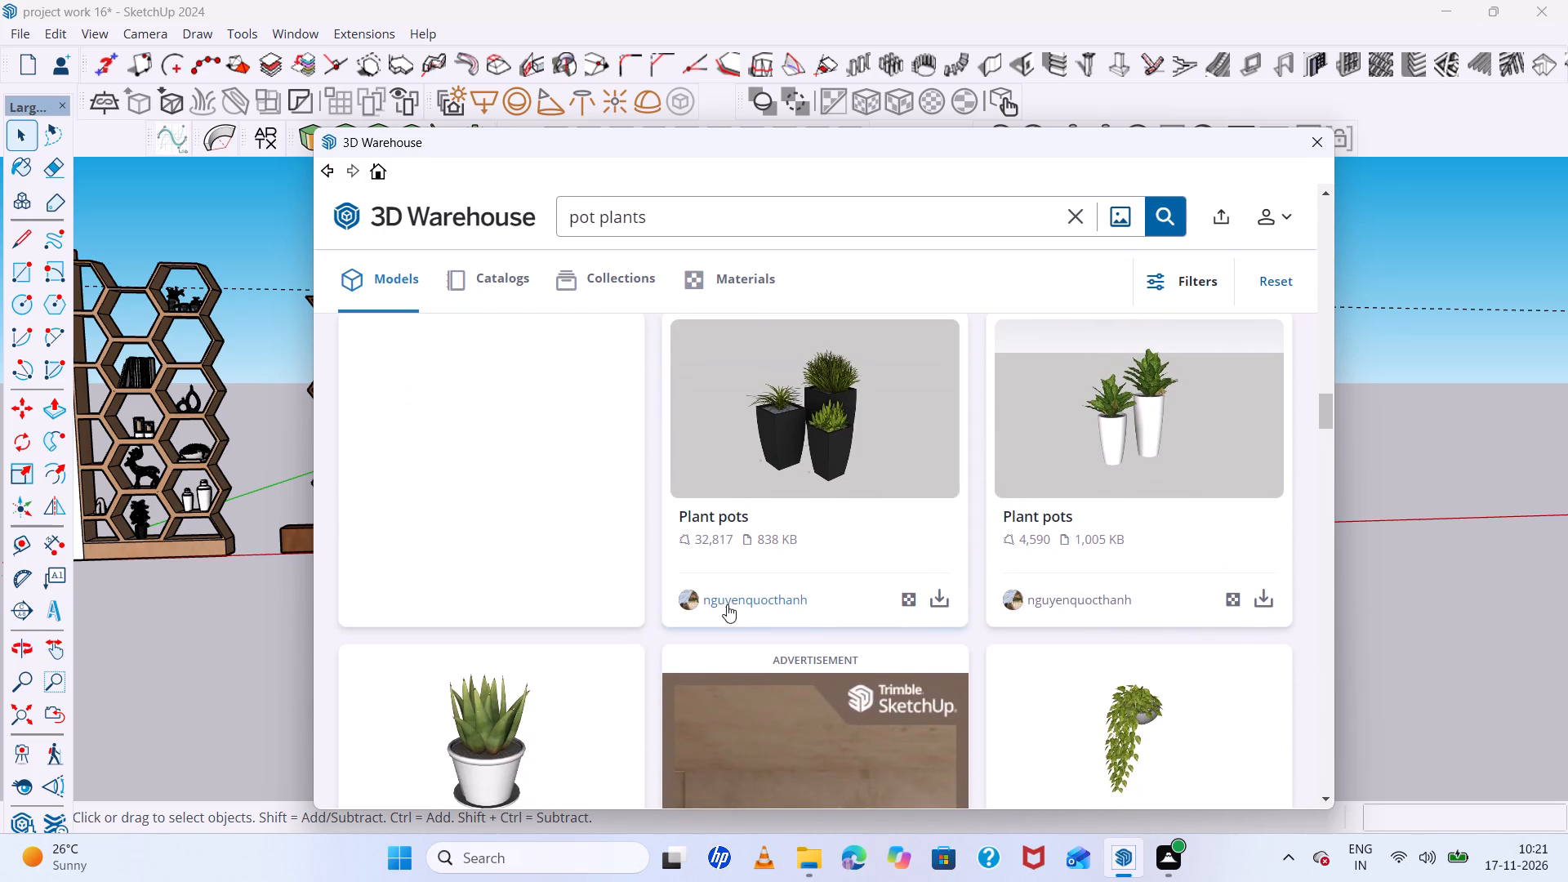
scroll(727, 604, up, 4)
scroll(727, 604, down, 16)
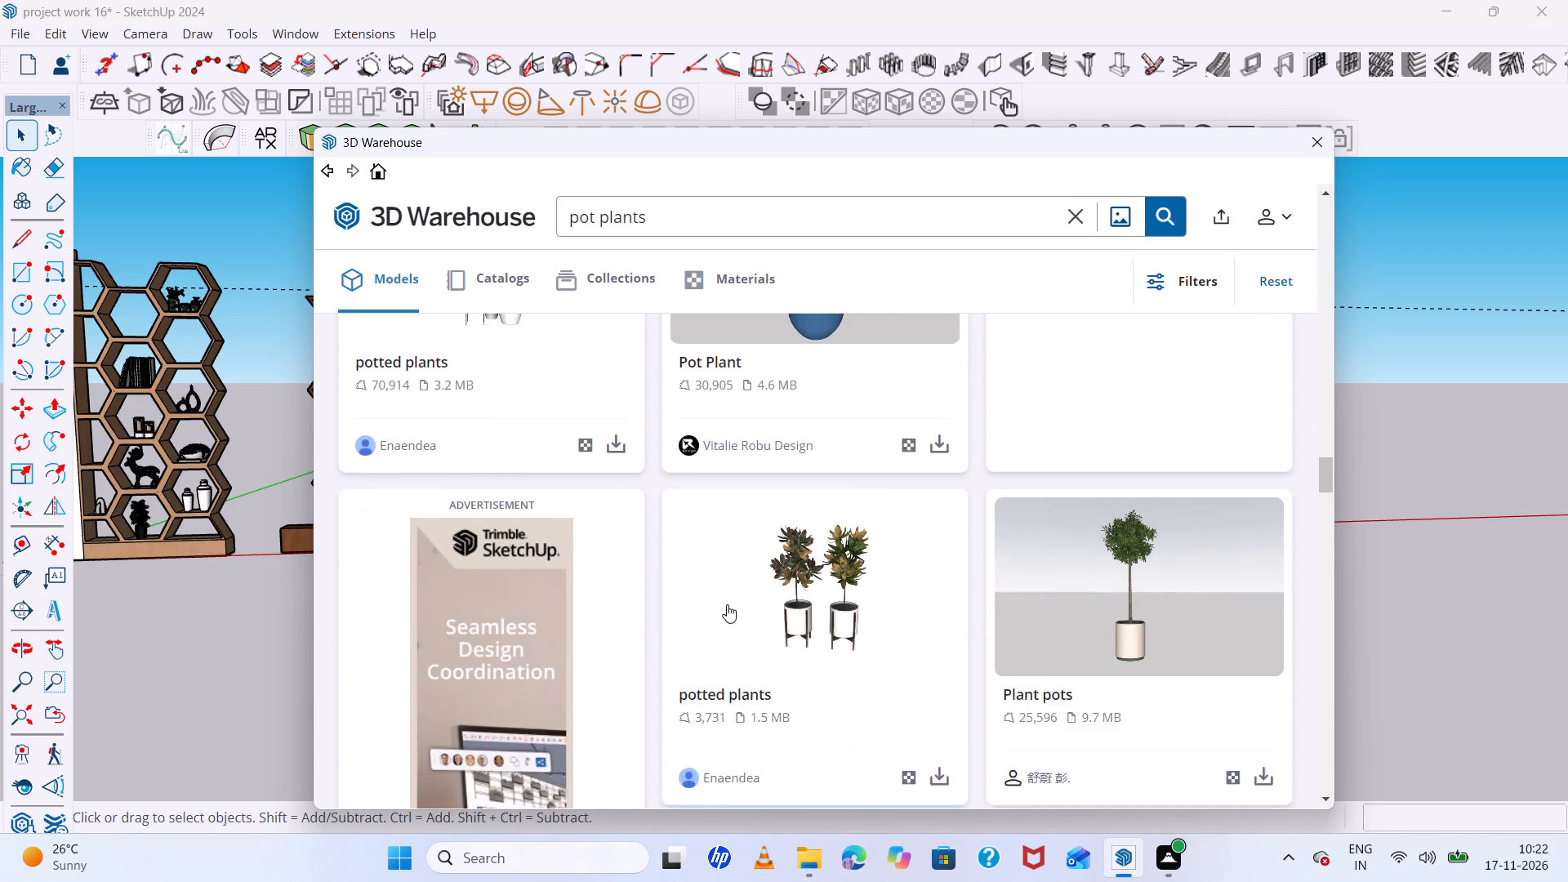
scroll(727, 604, down, 6)
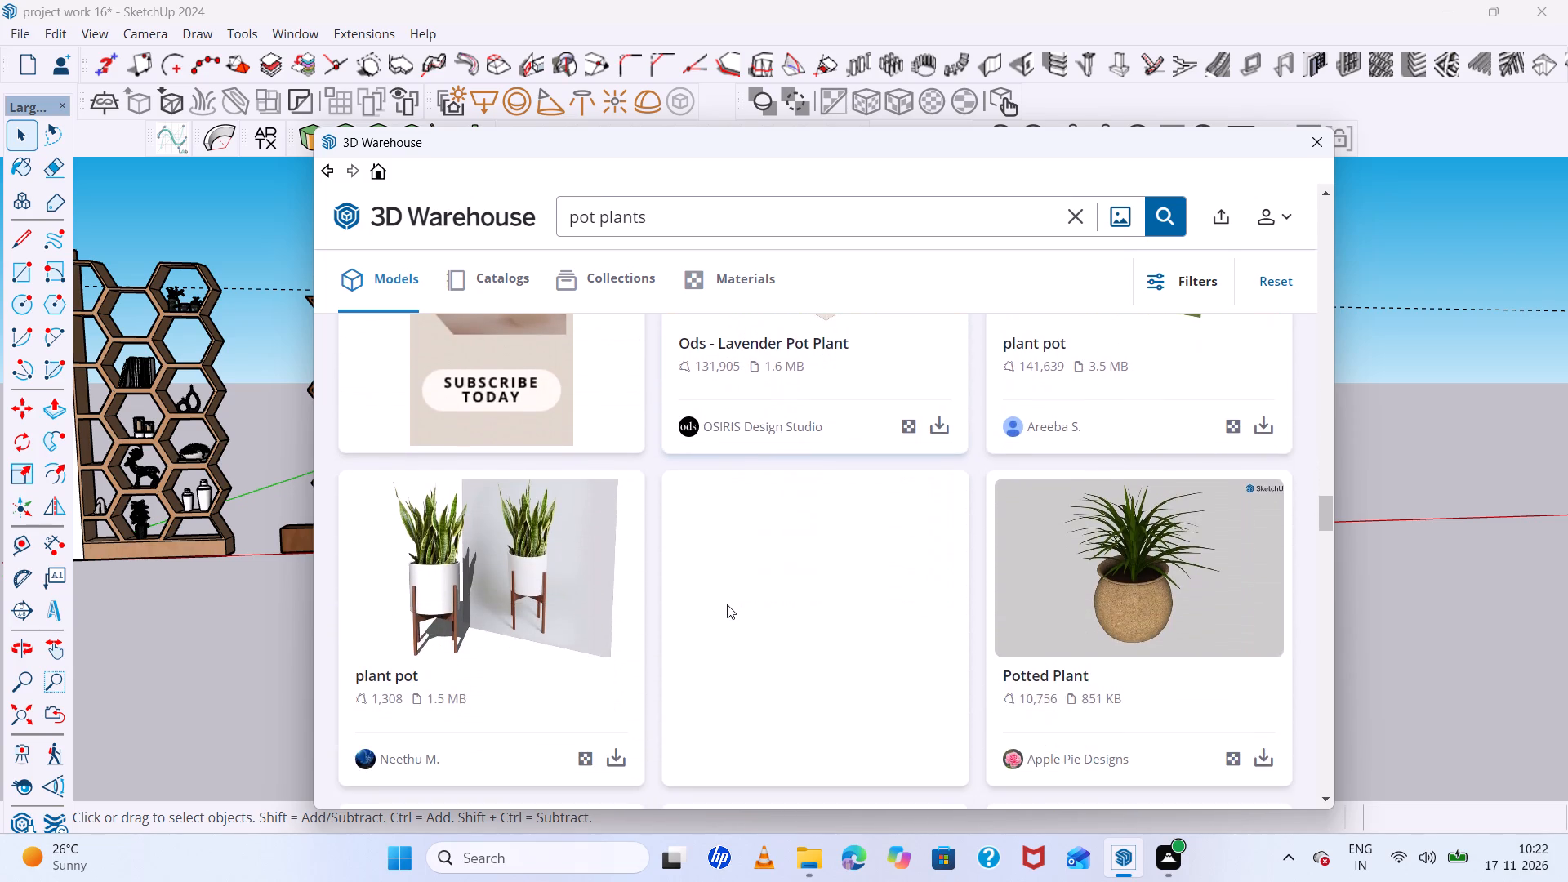
scroll(727, 604, down, 15)
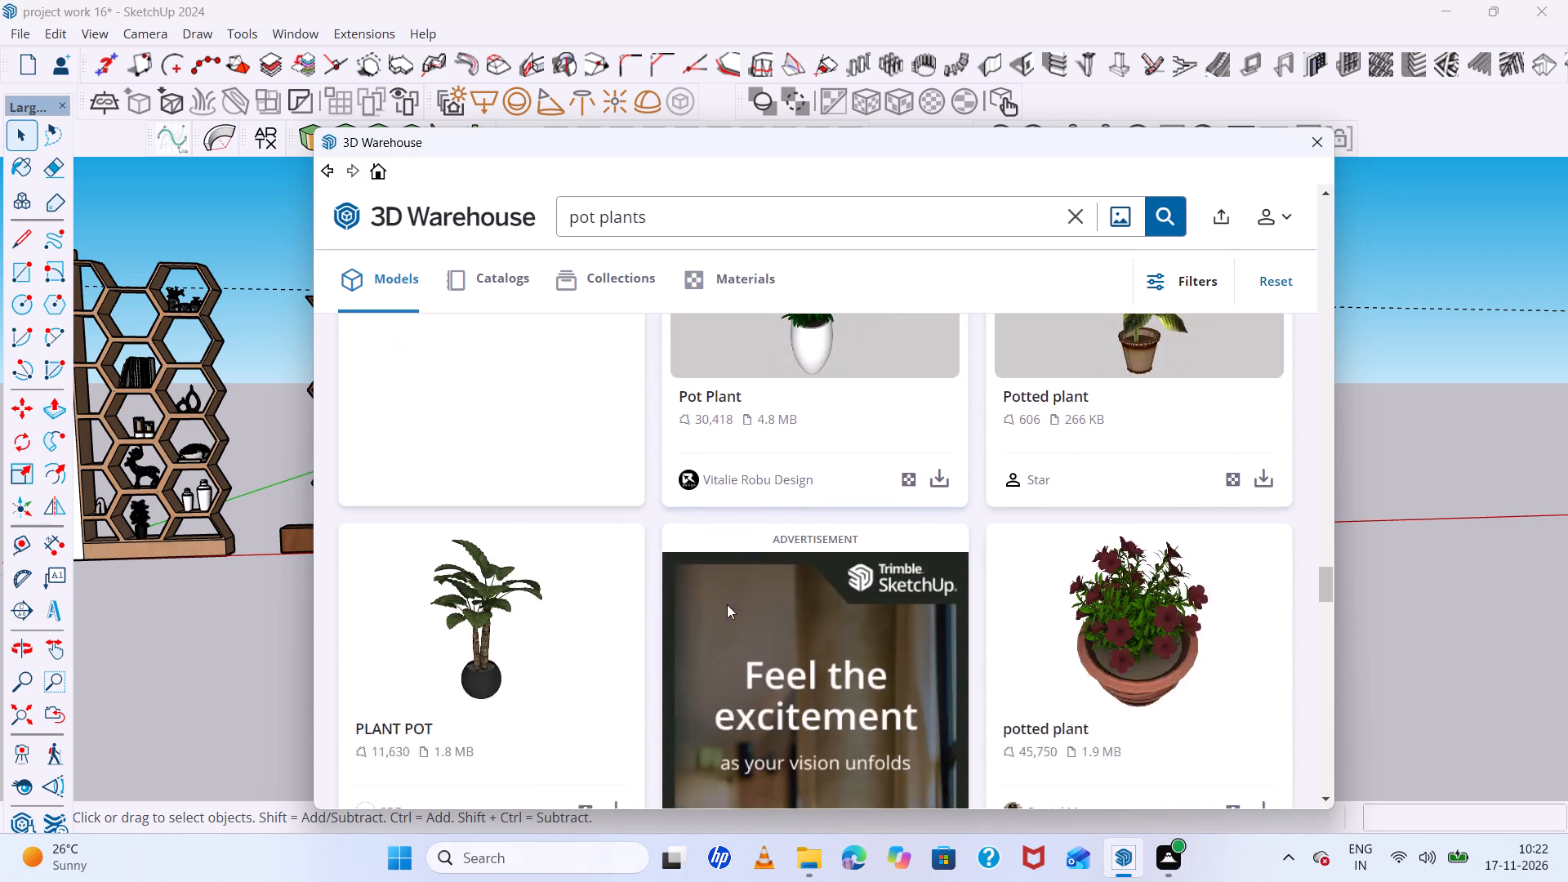
scroll(727, 604, down, 5)
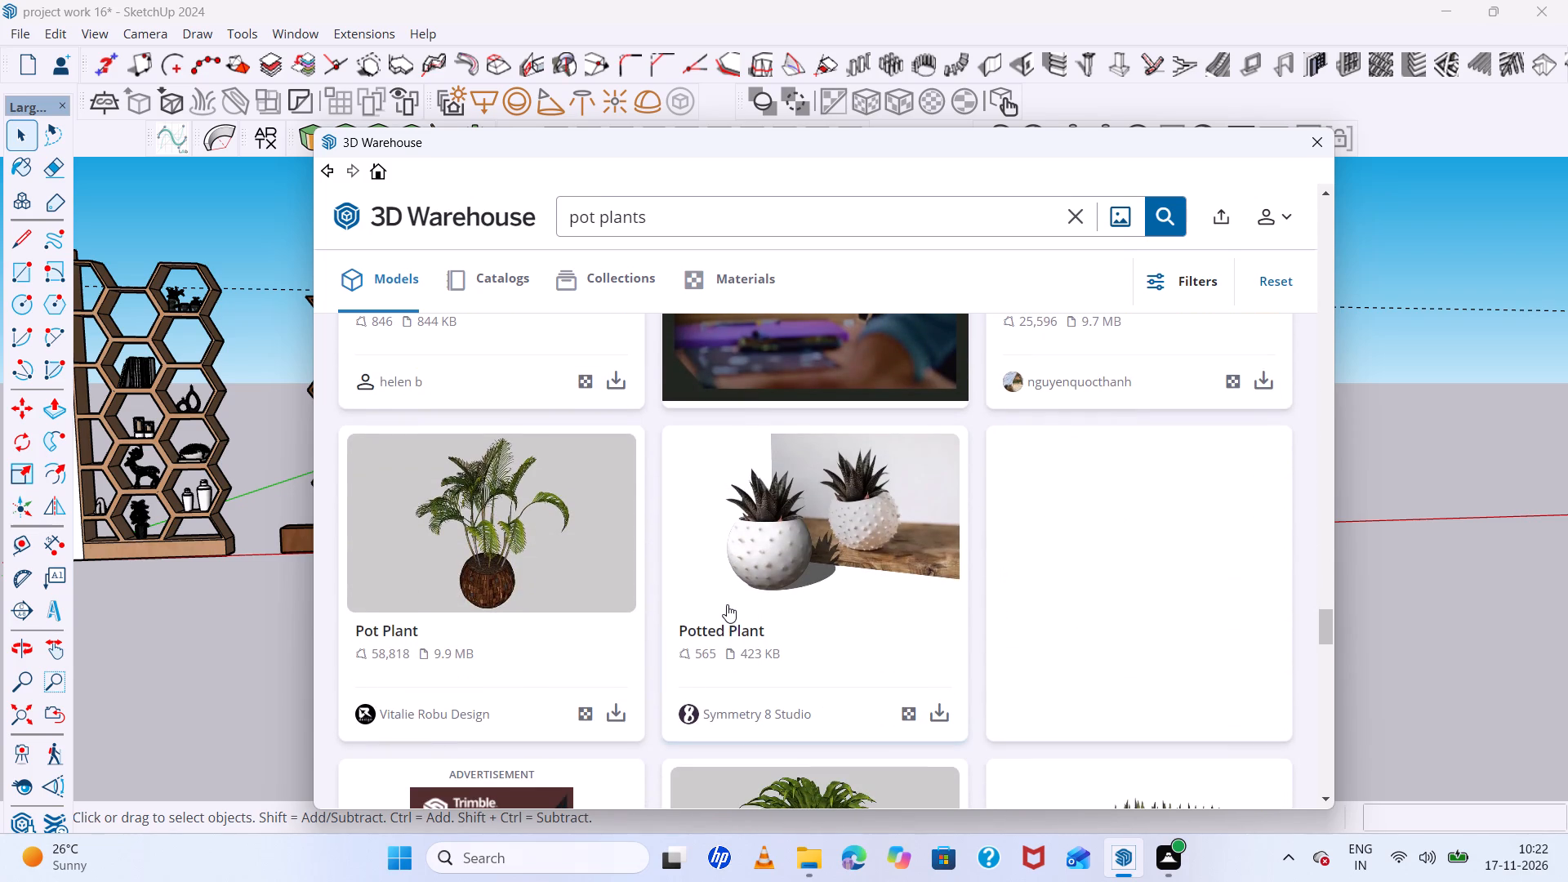
scroll(727, 604, down, 5)
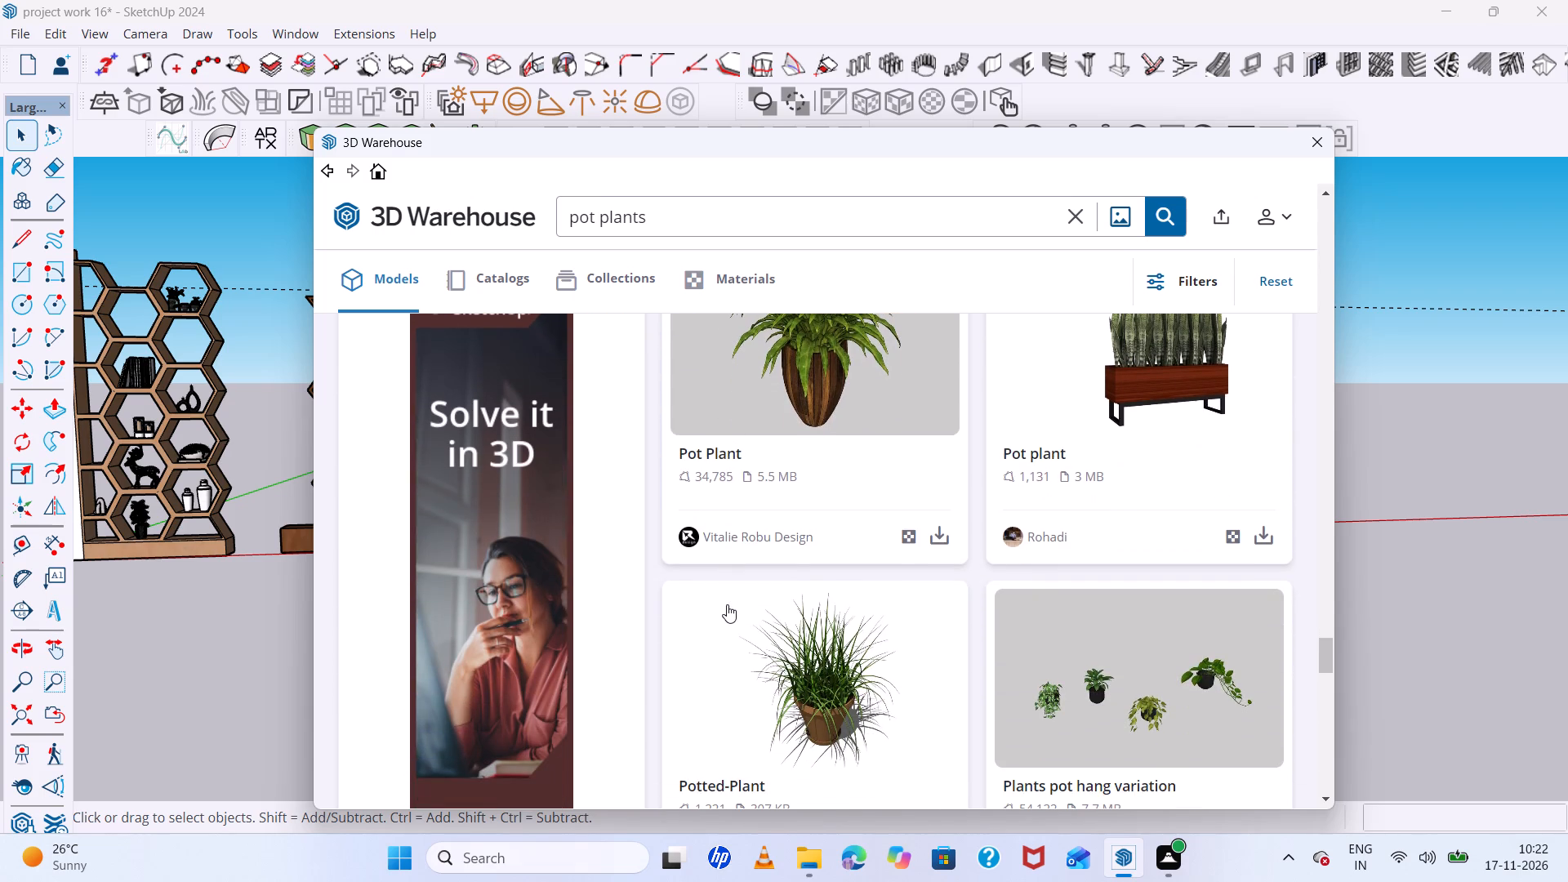
scroll(727, 604, down, 5)
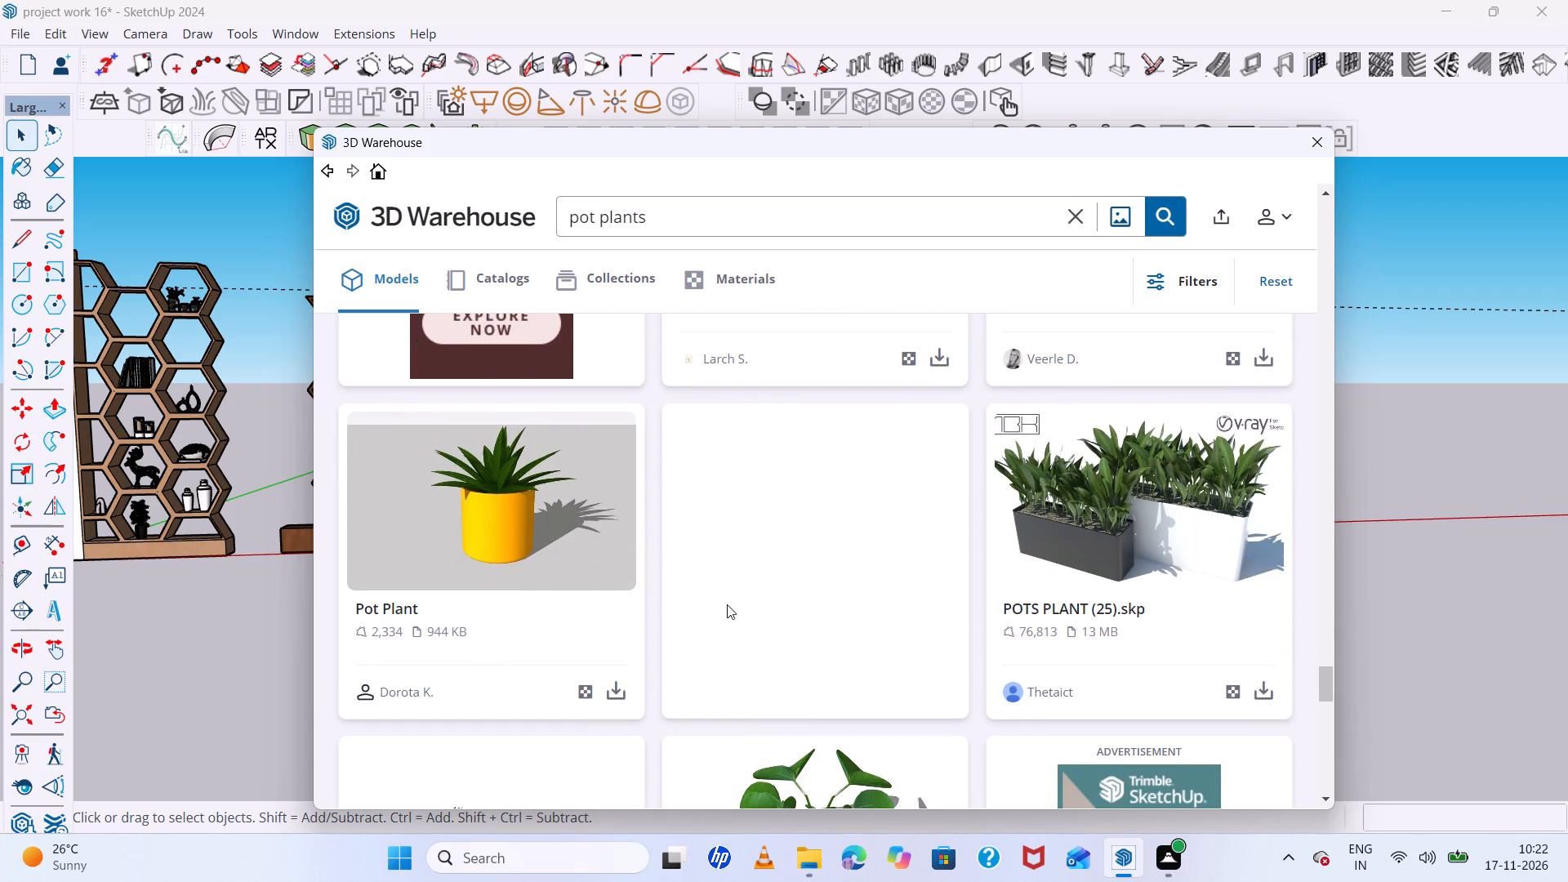
scroll(727, 604, down, 3)
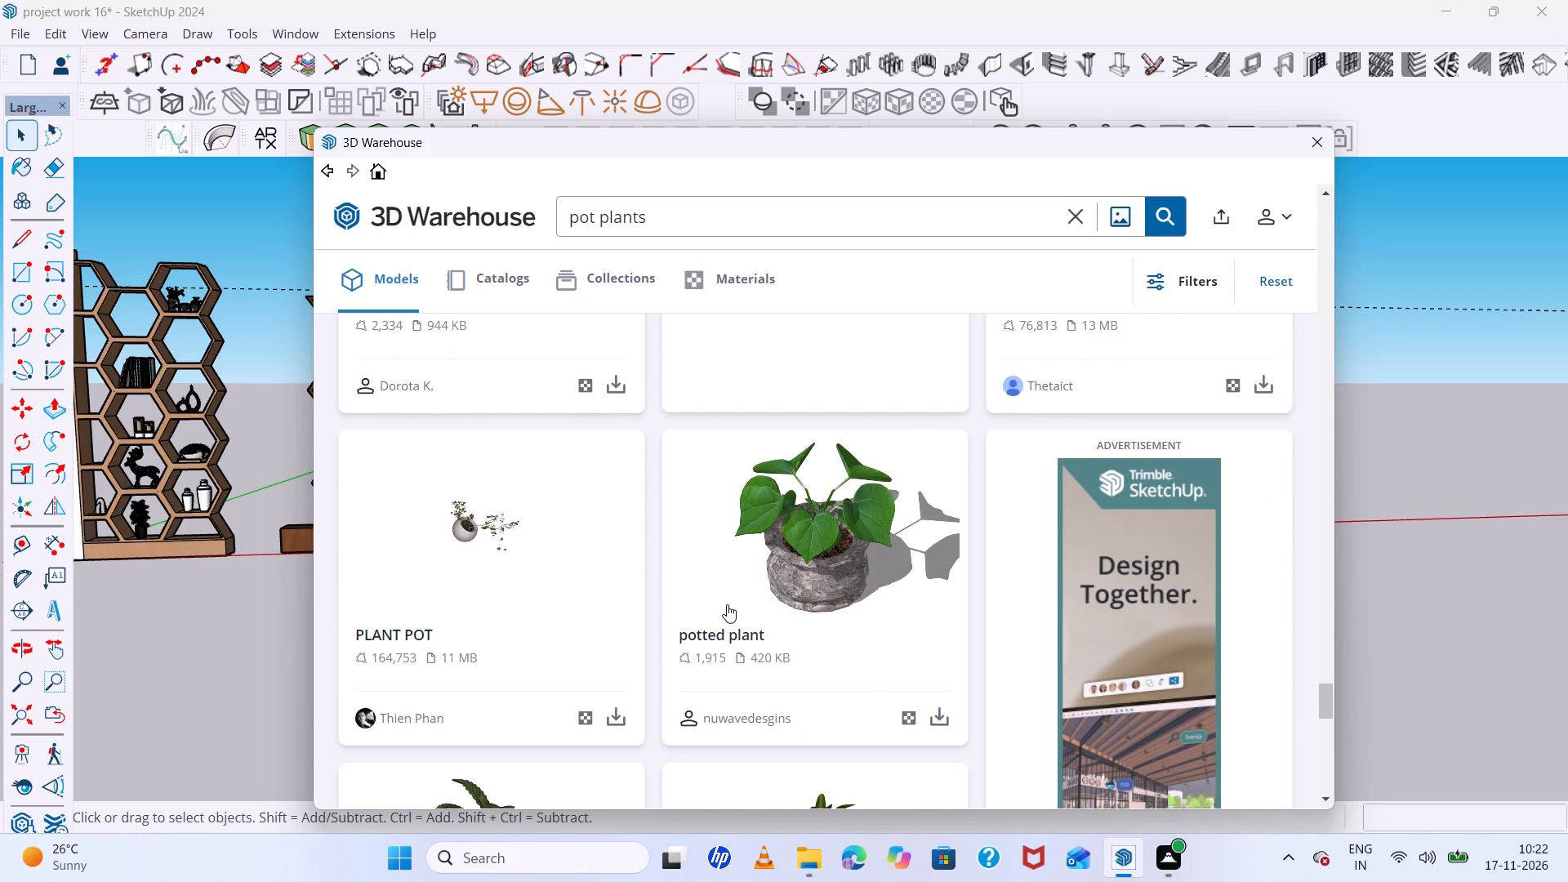
scroll(727, 604, down, 5)
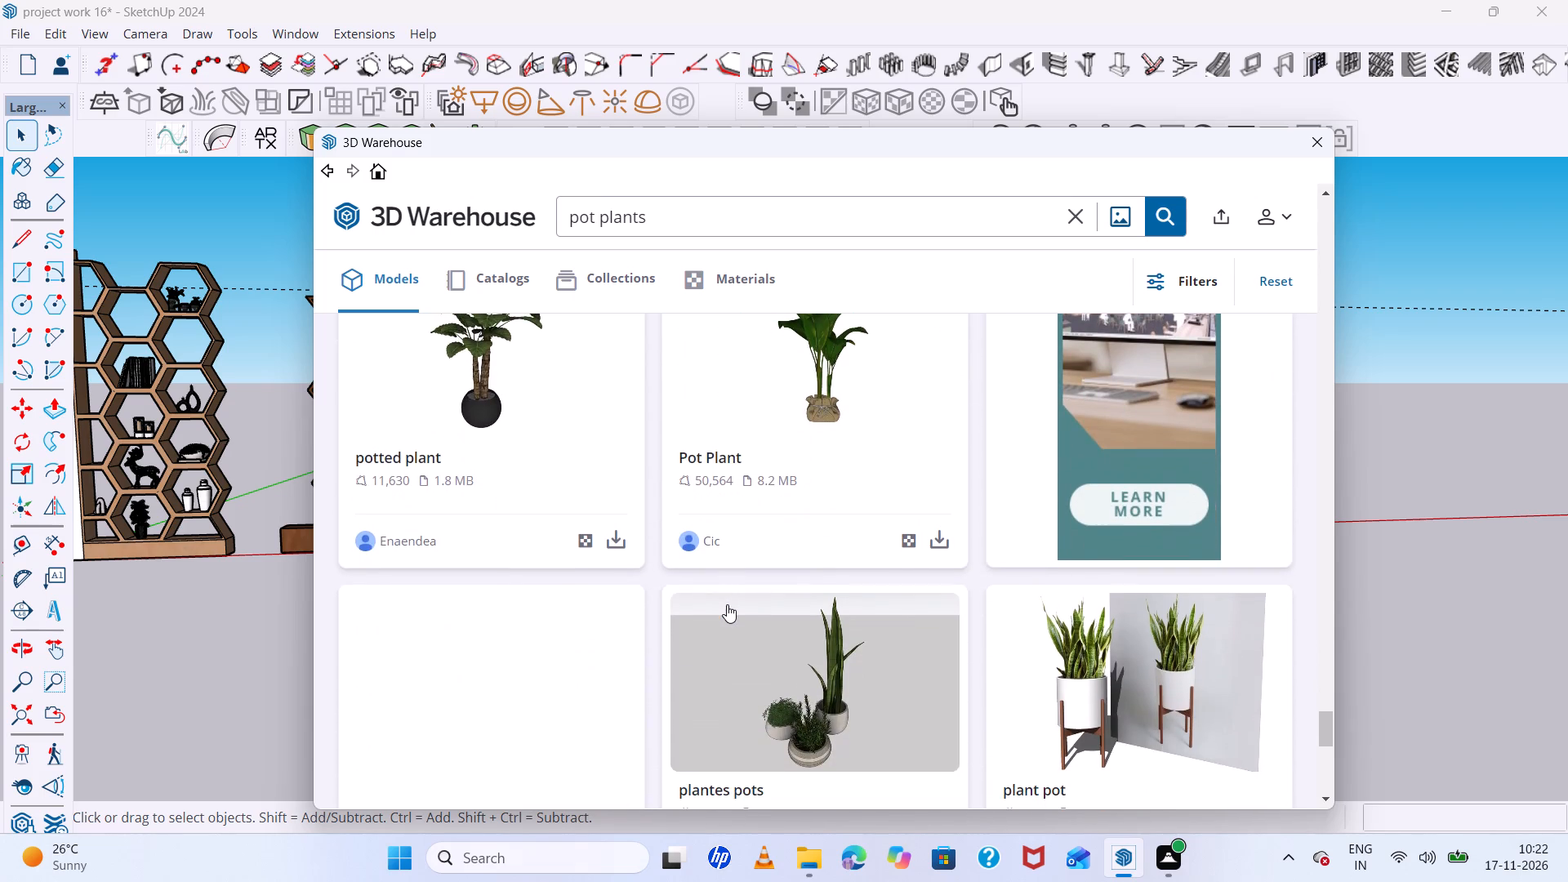
scroll(727, 604, down, 9)
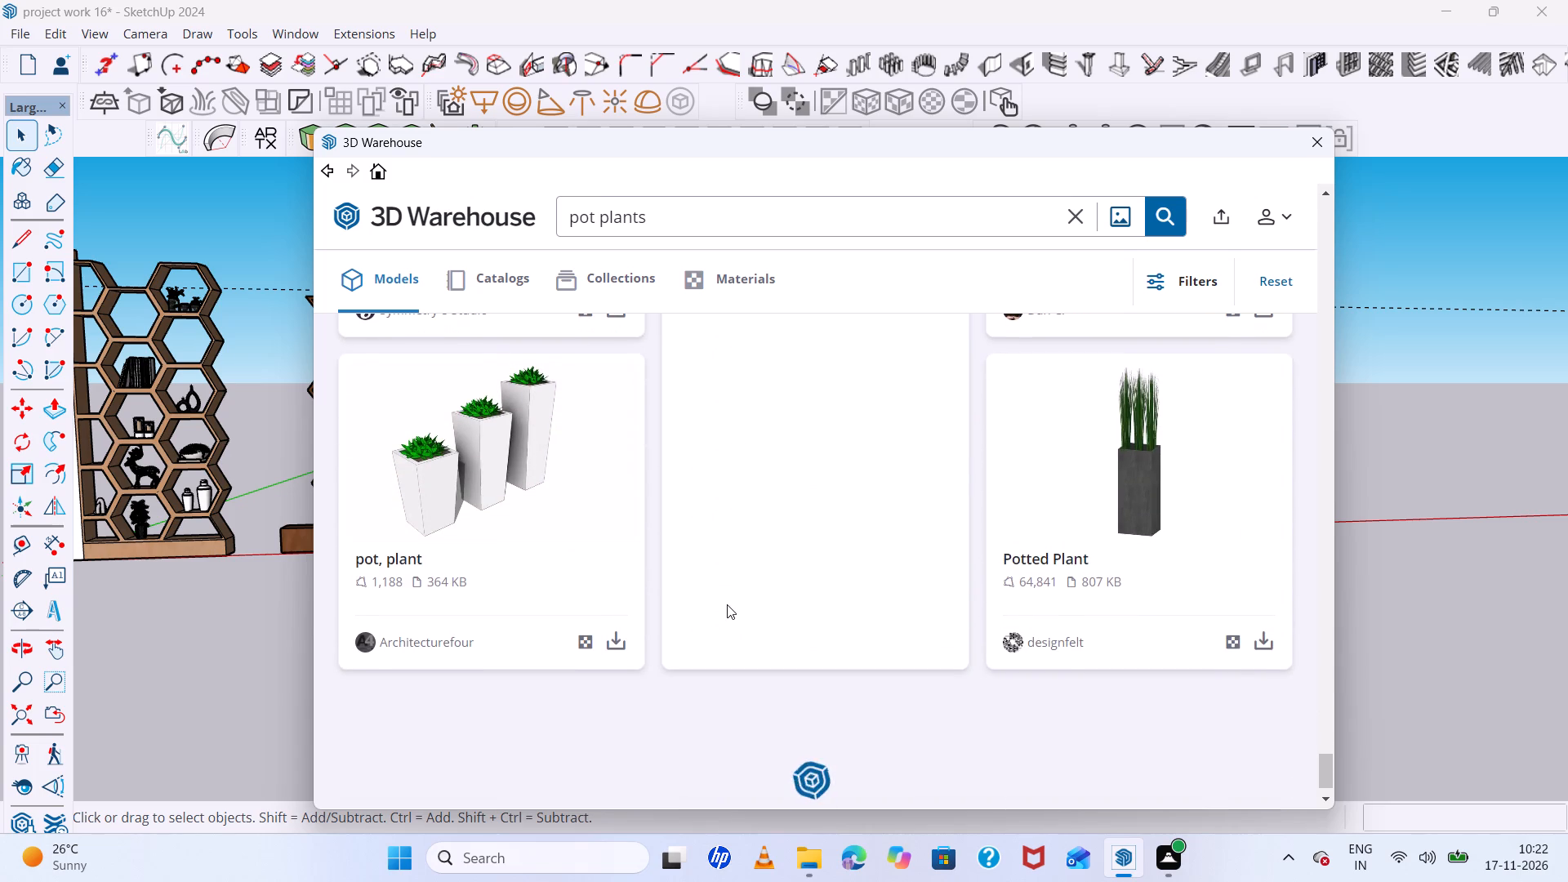
scroll(727, 604, down, 5)
scroll(727, 604, up, 16)
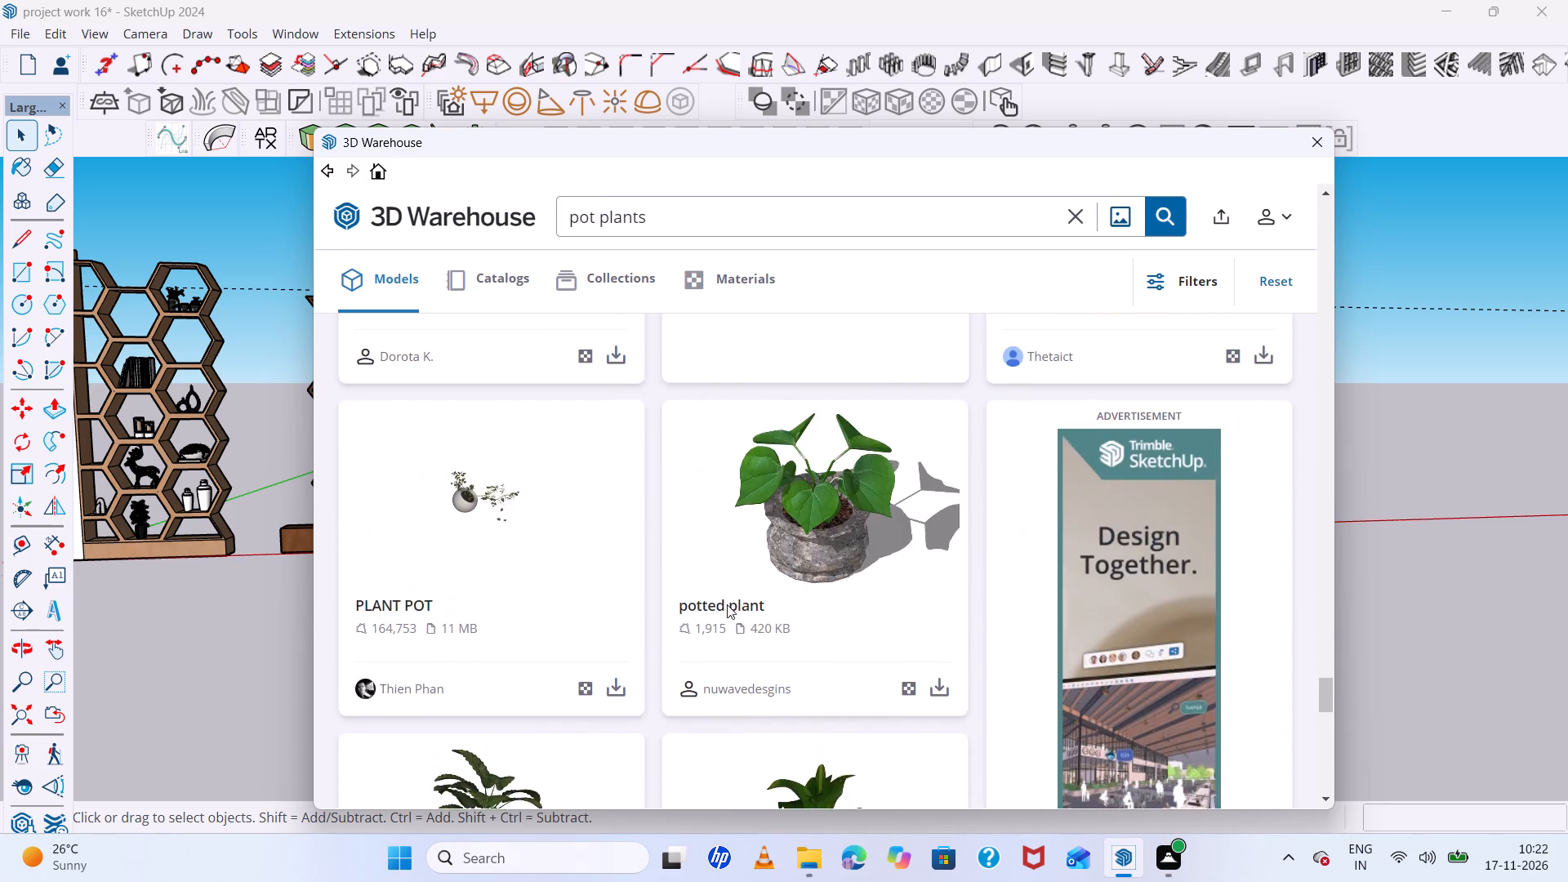
scroll(727, 604, up, 13)
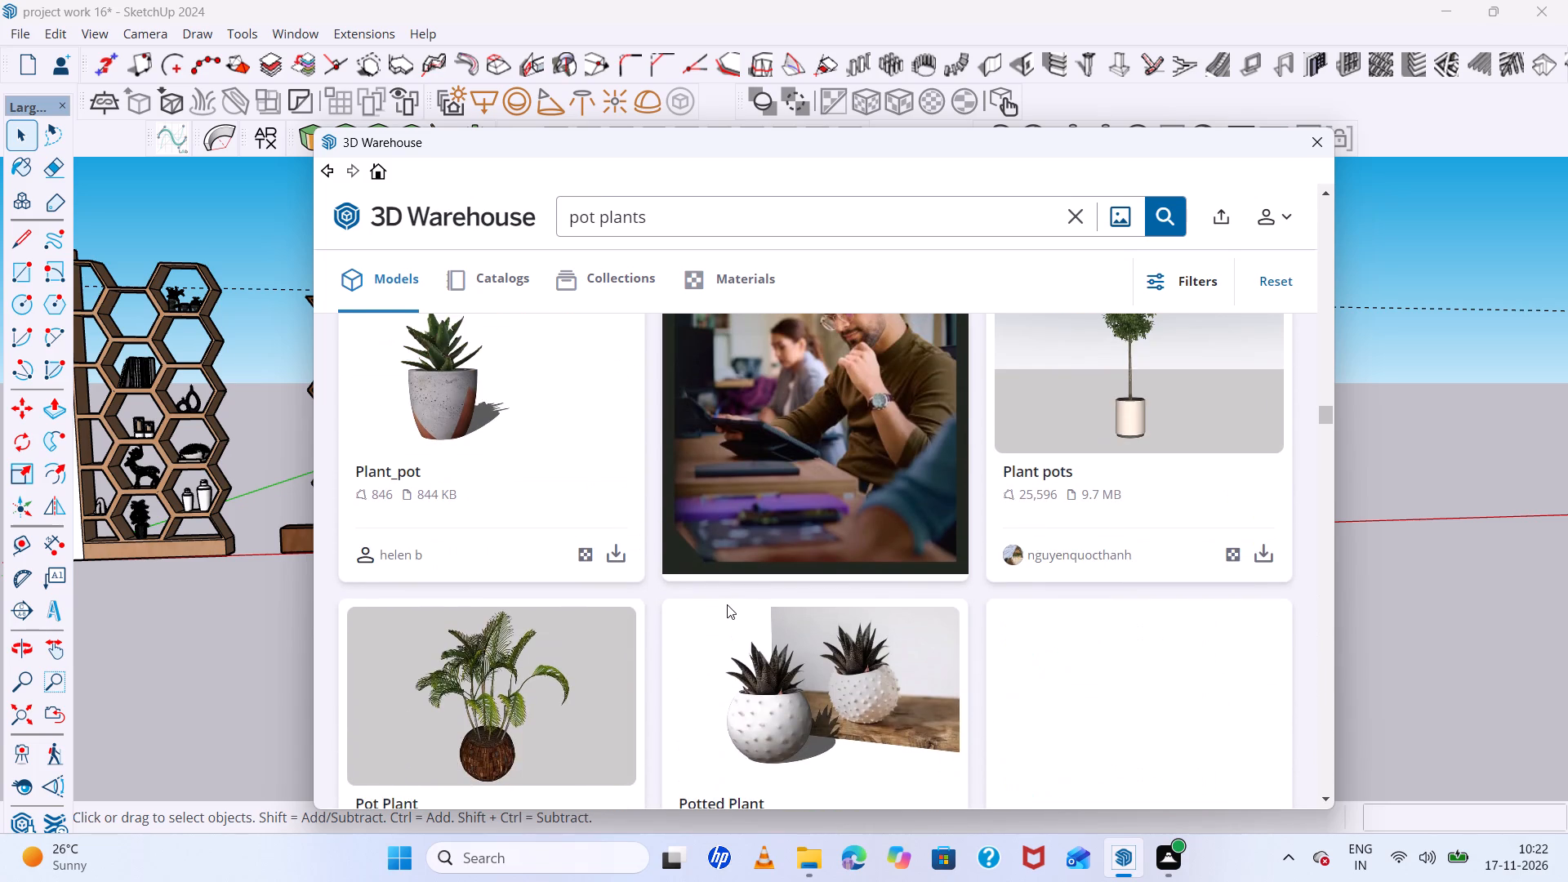
scroll(727, 604, up, 4)
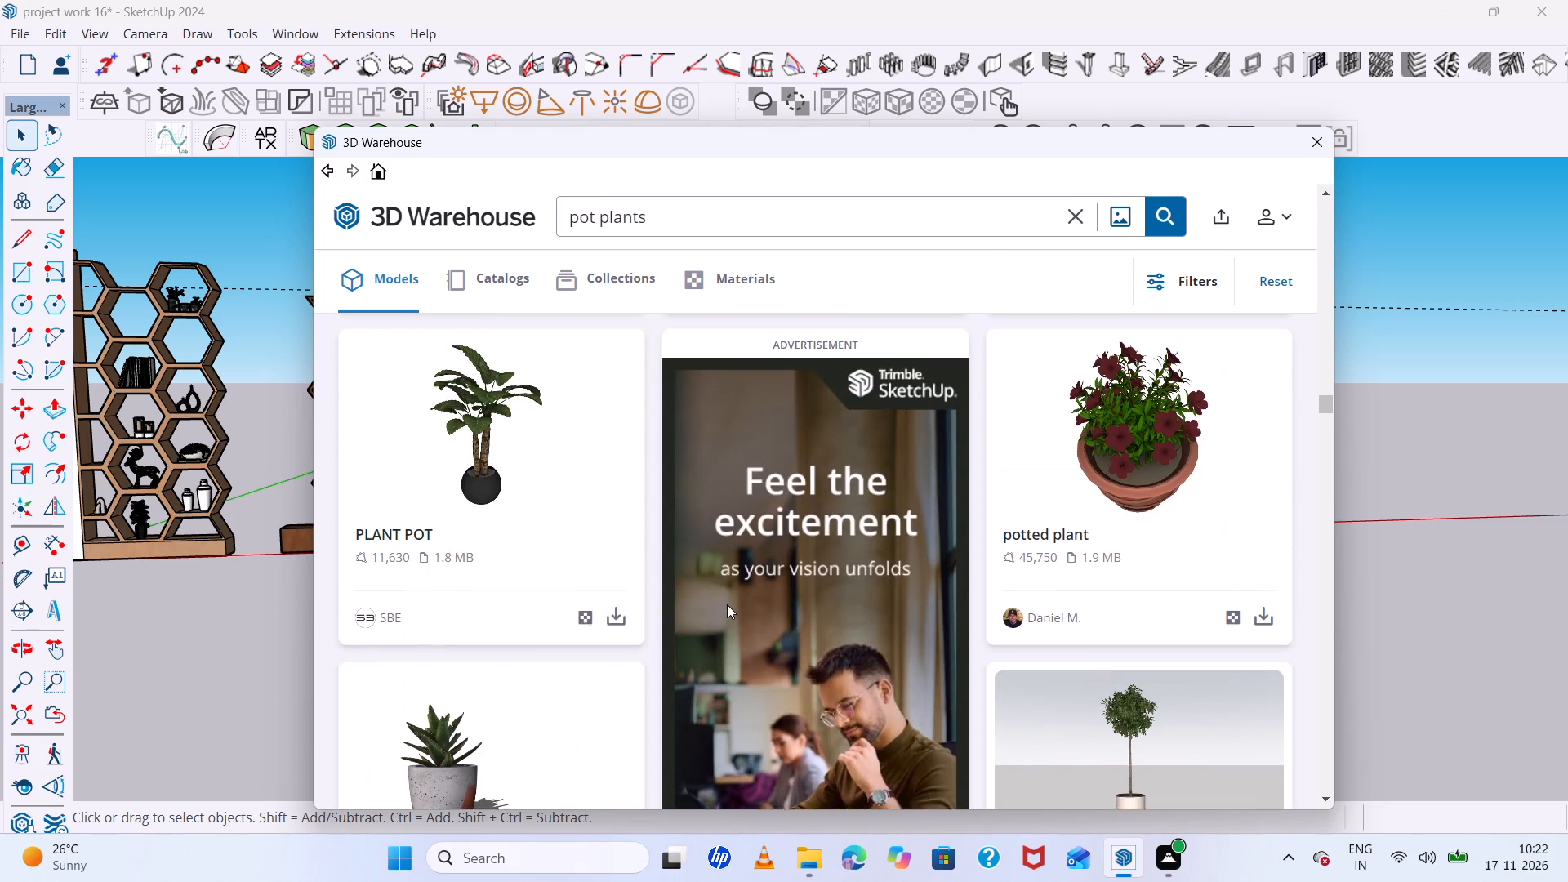
scroll(727, 604, up, 14)
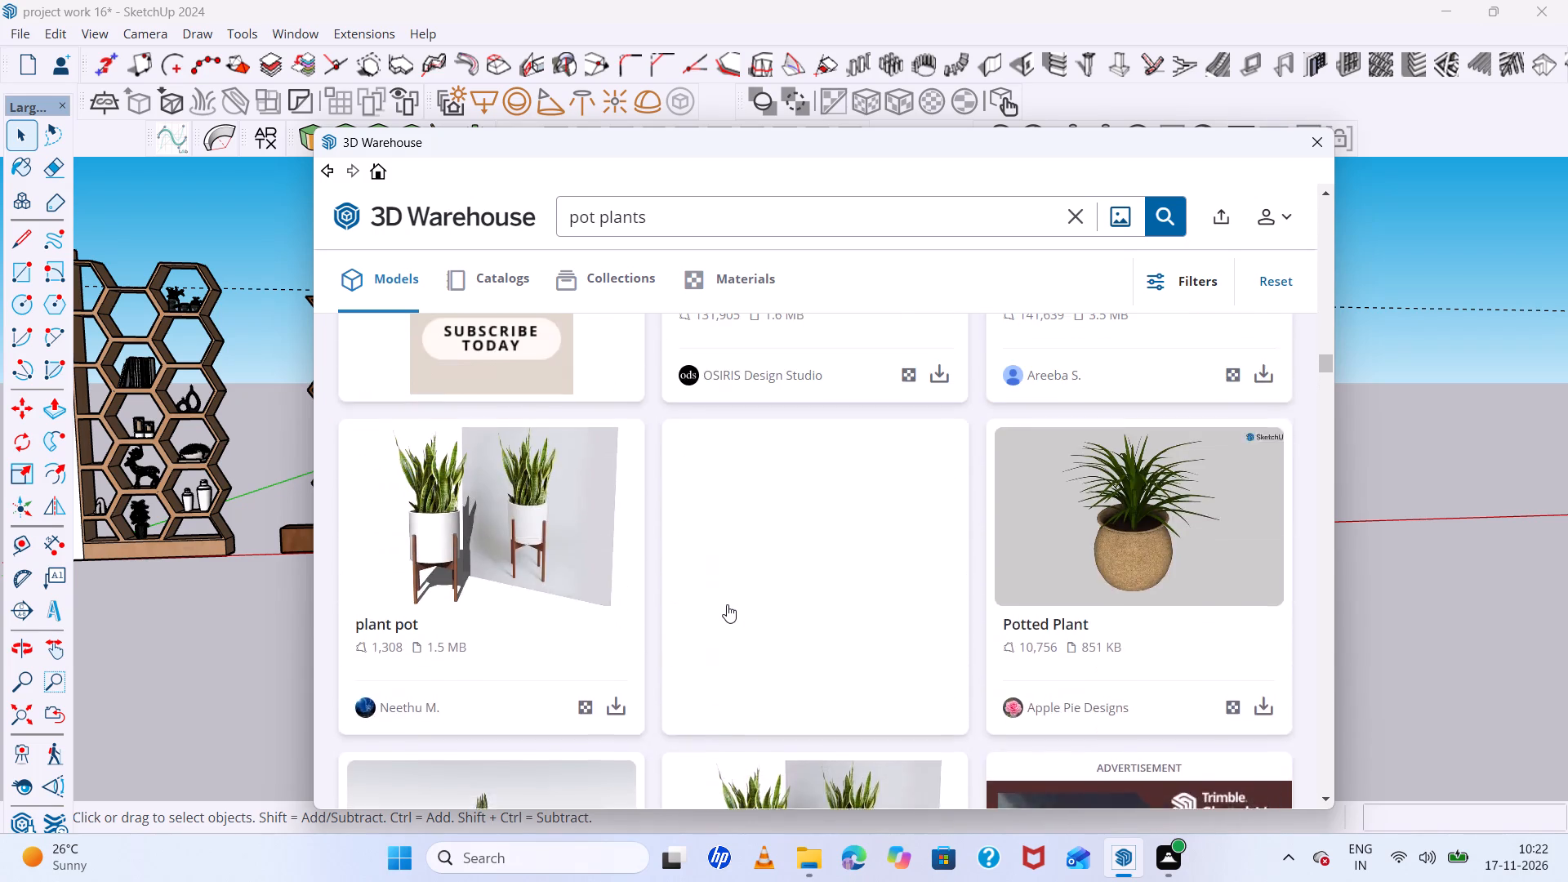
scroll(727, 604, up, 14)
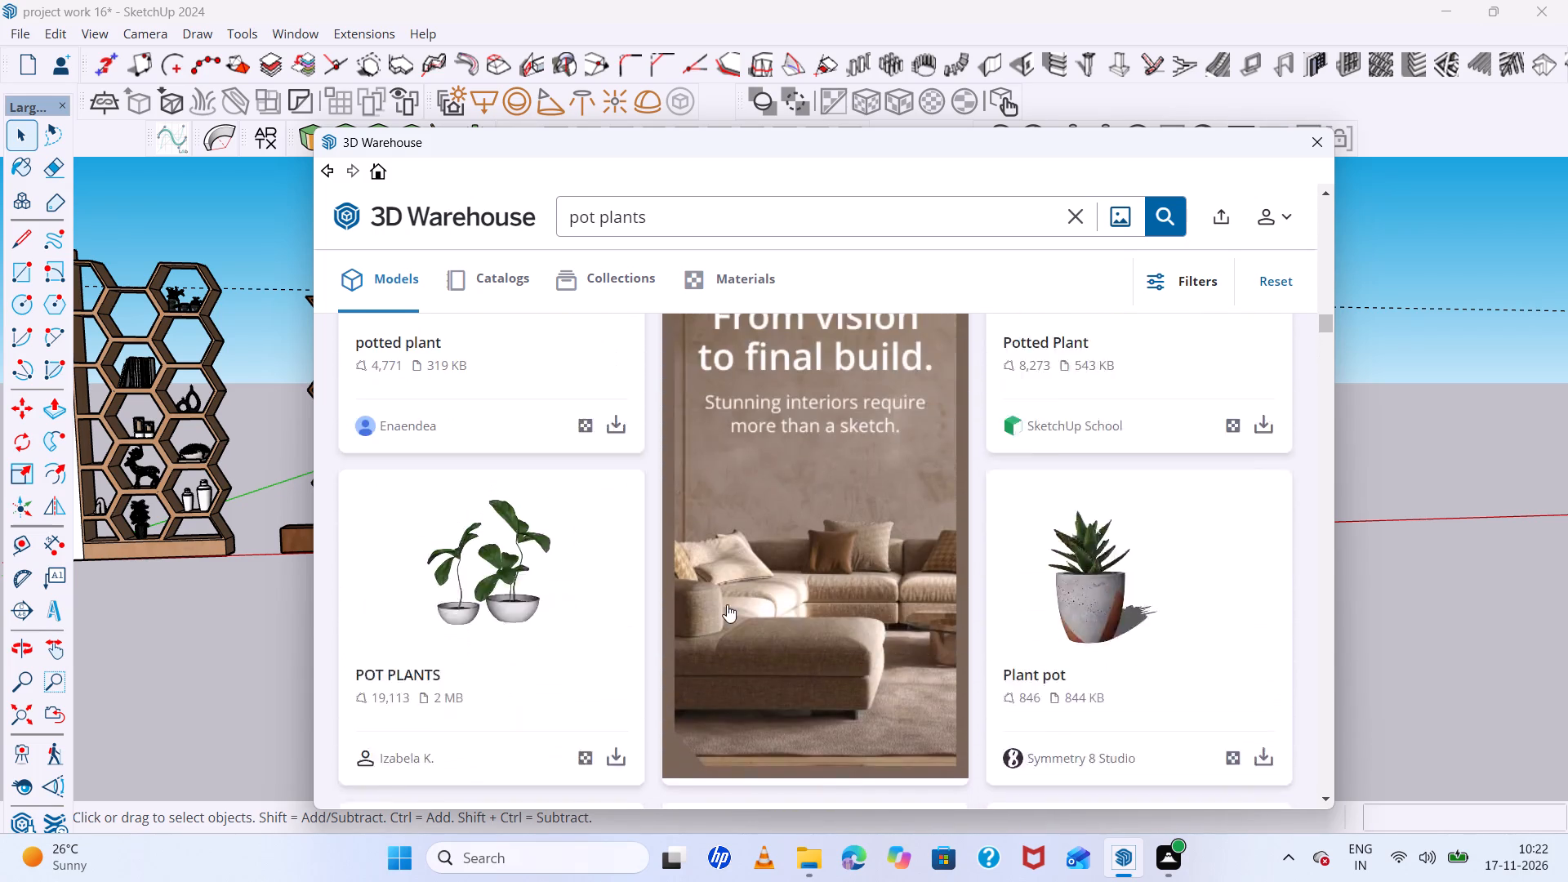
scroll(727, 604, up, 6)
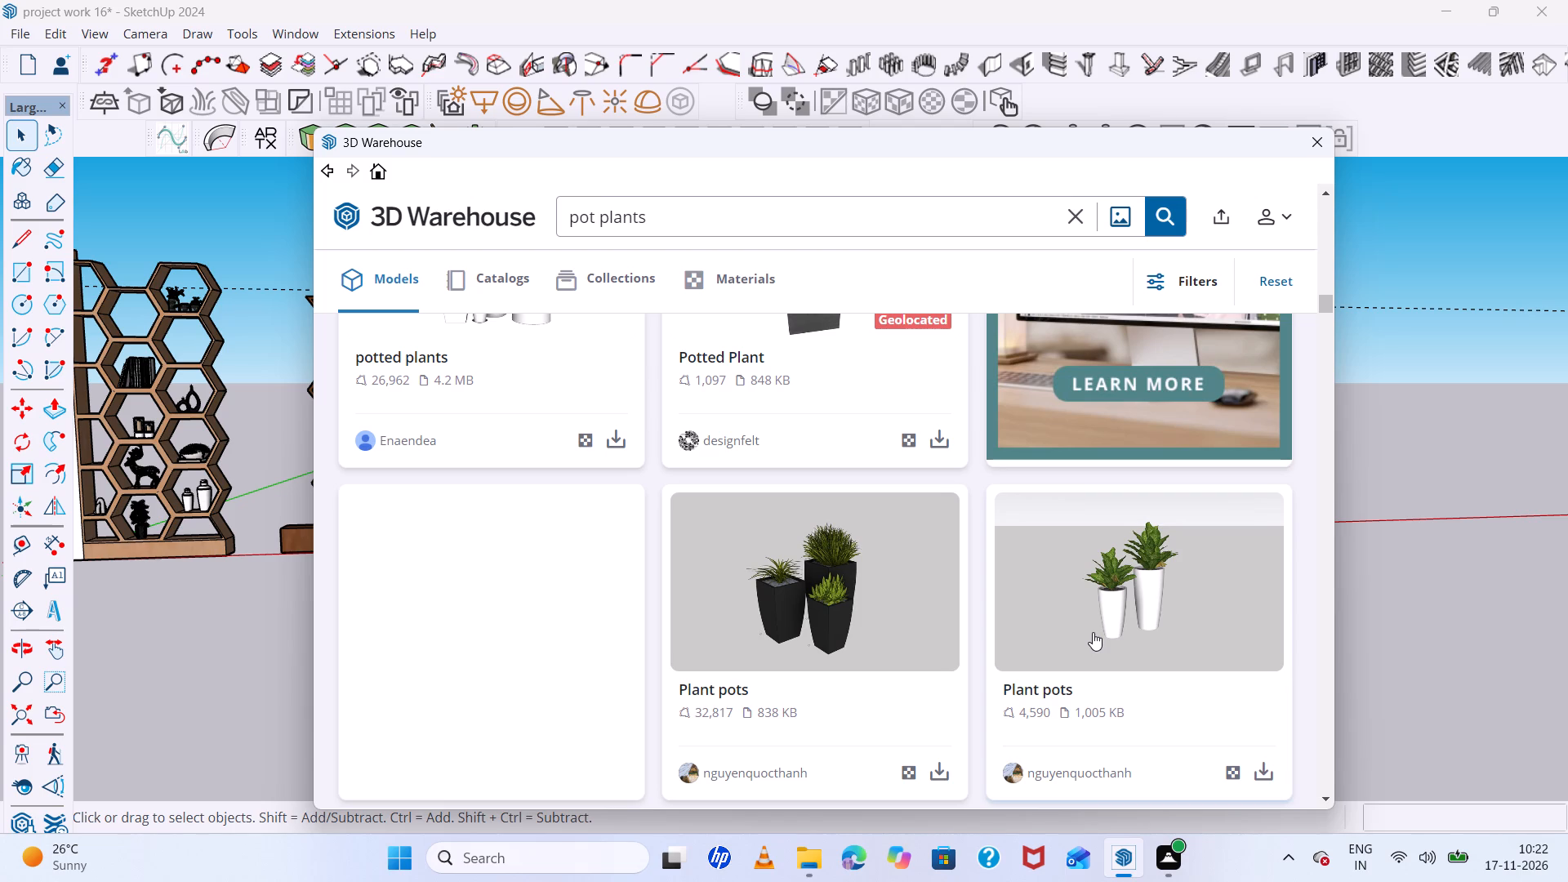
Load the "Plant pots" model with two leafy plants in tall white pots and place it beside the third unit's cabinet.
click(1093, 632)
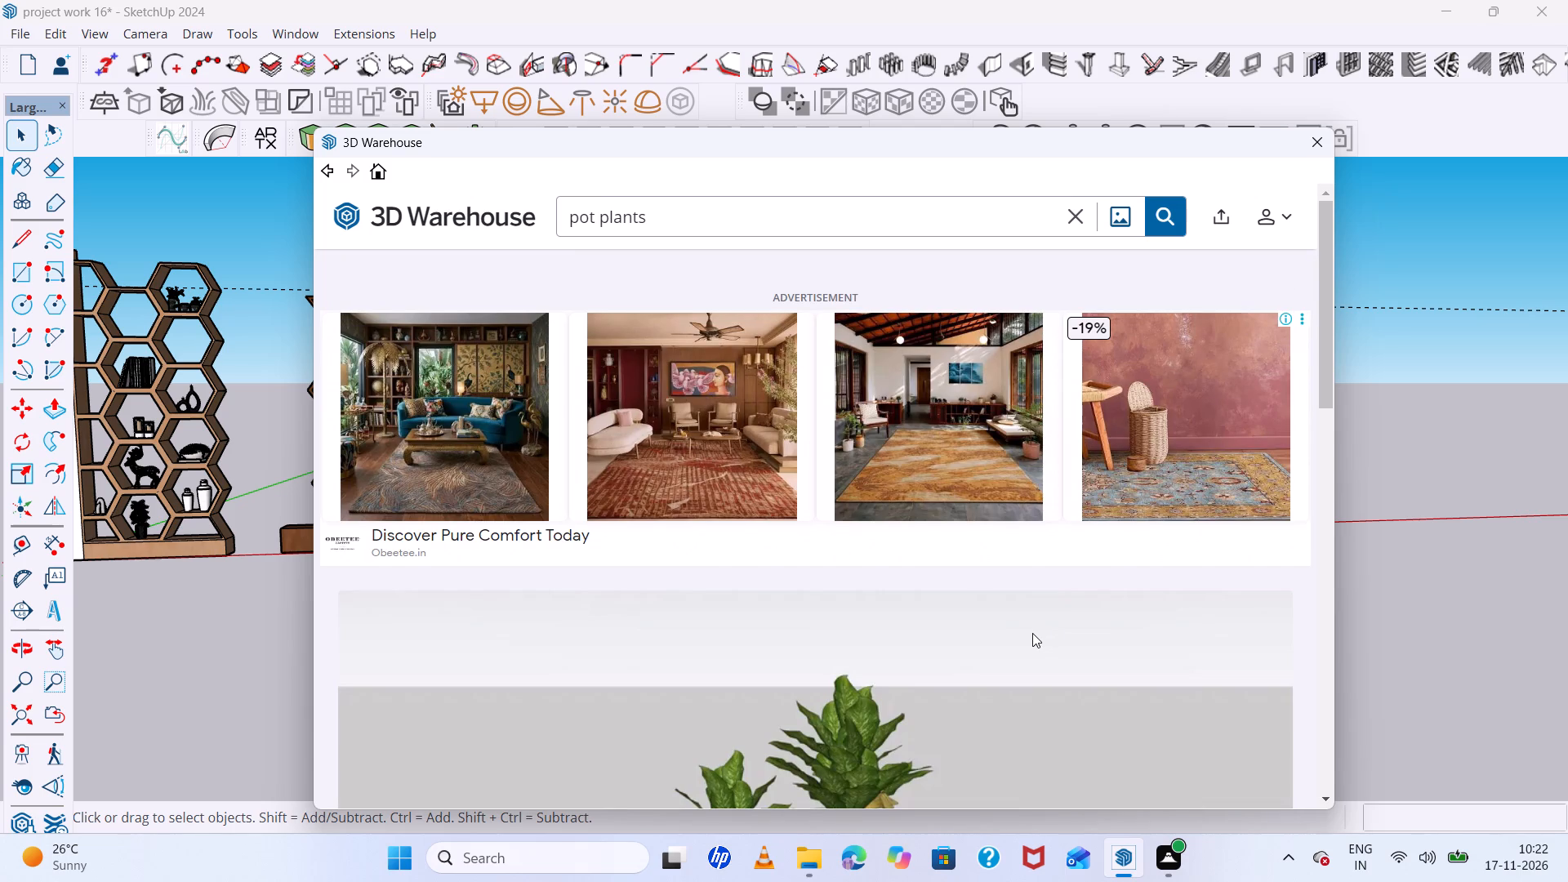
scroll(1032, 633, down, 10)
click(1080, 340)
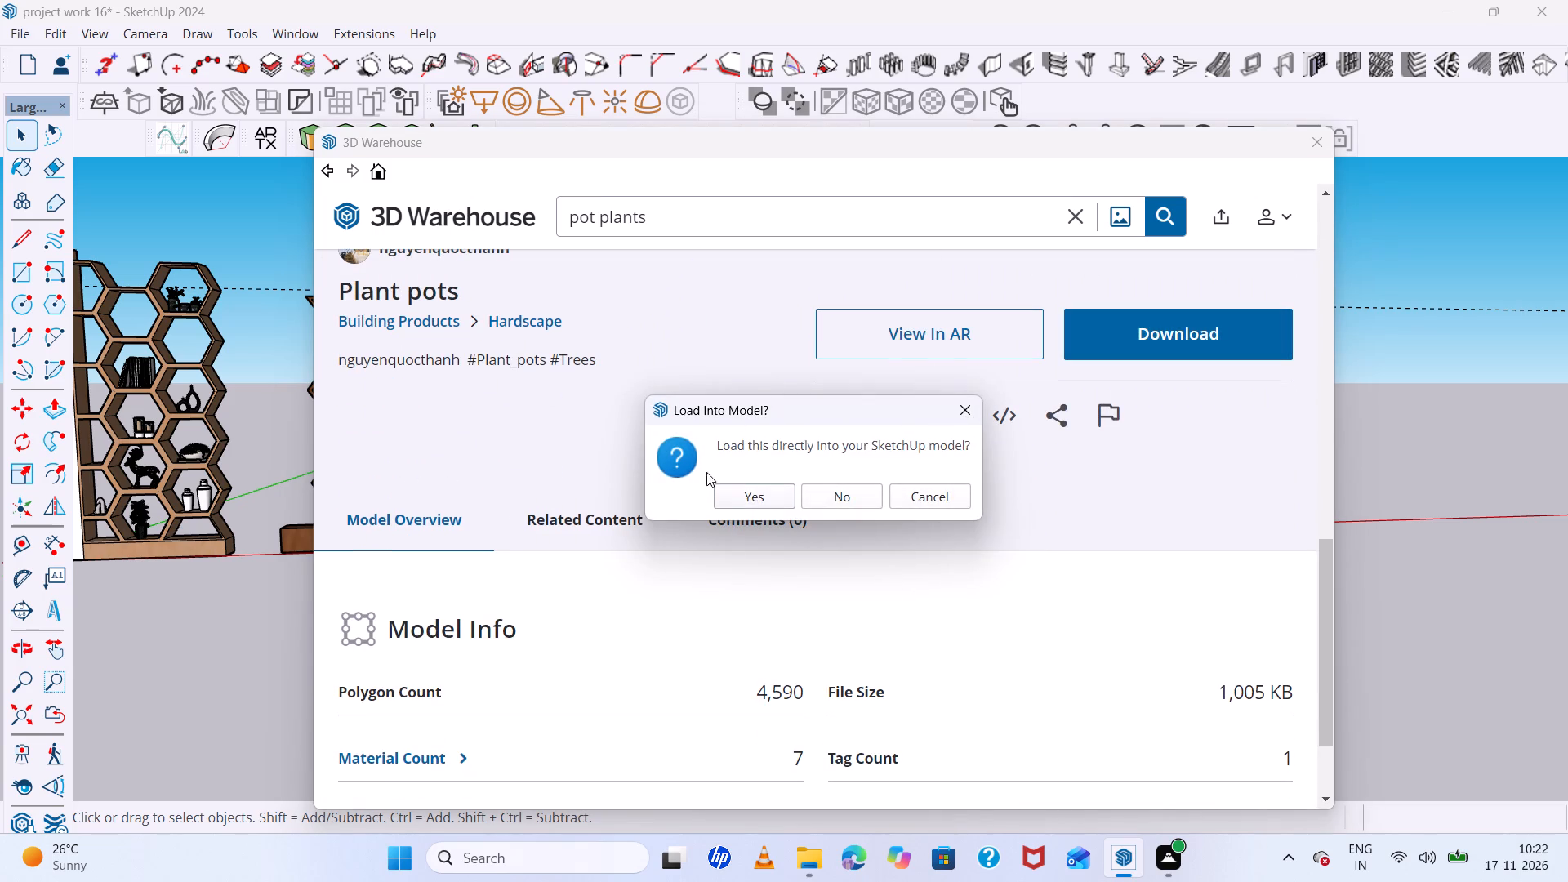
click(759, 500)
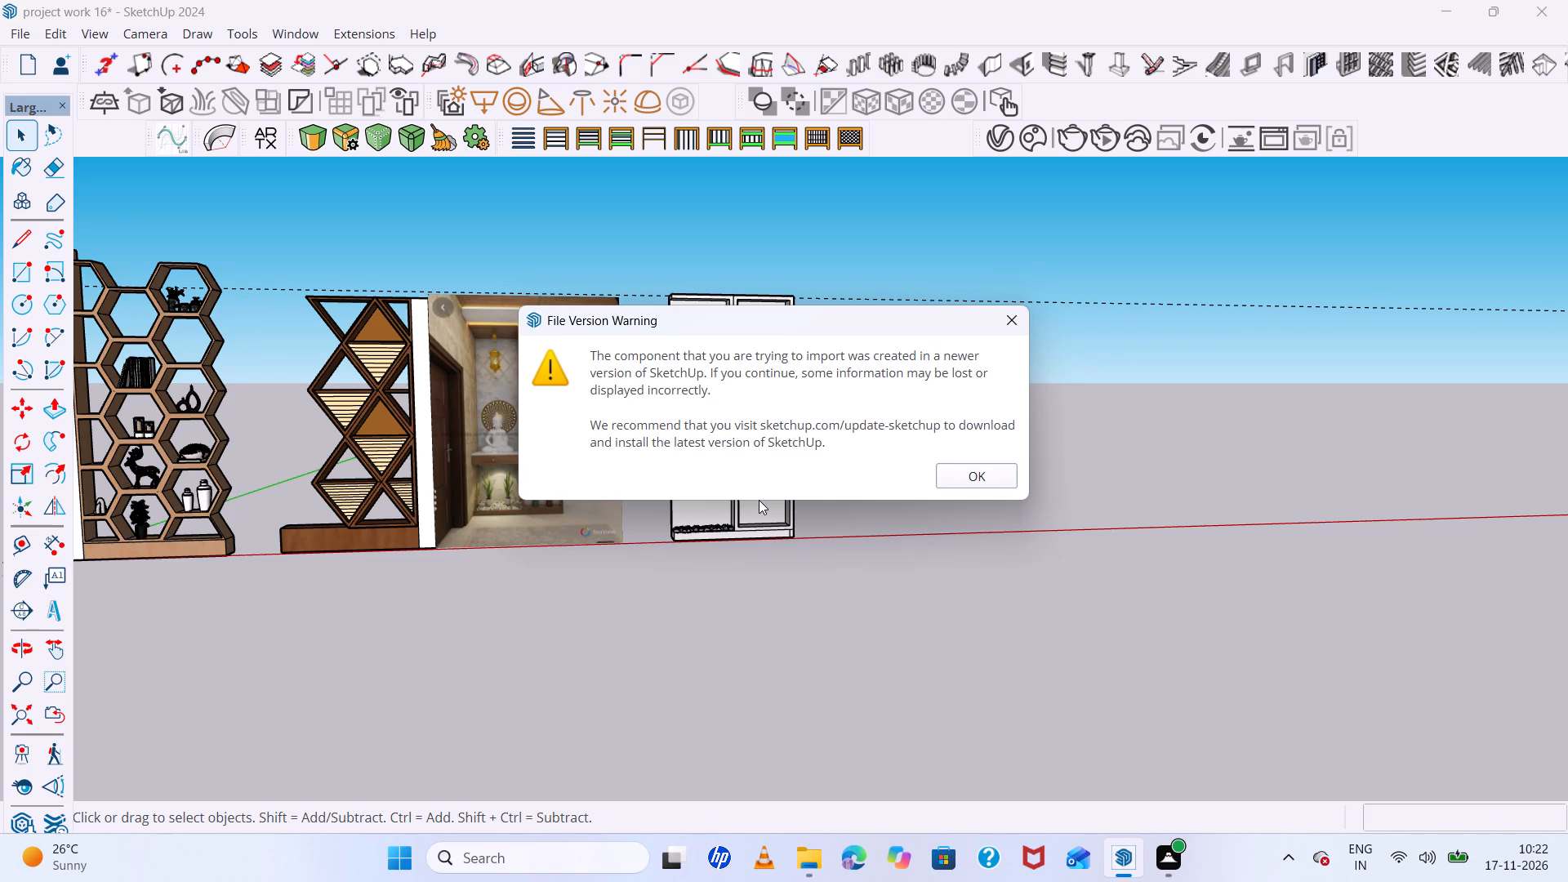
scroll(759, 501, down, 1)
click(1000, 486)
scroll(844, 544, down, 4)
middle_drag(844, 544, 789, 661)
scroll(900, 513, up, 6)
click(900, 499)
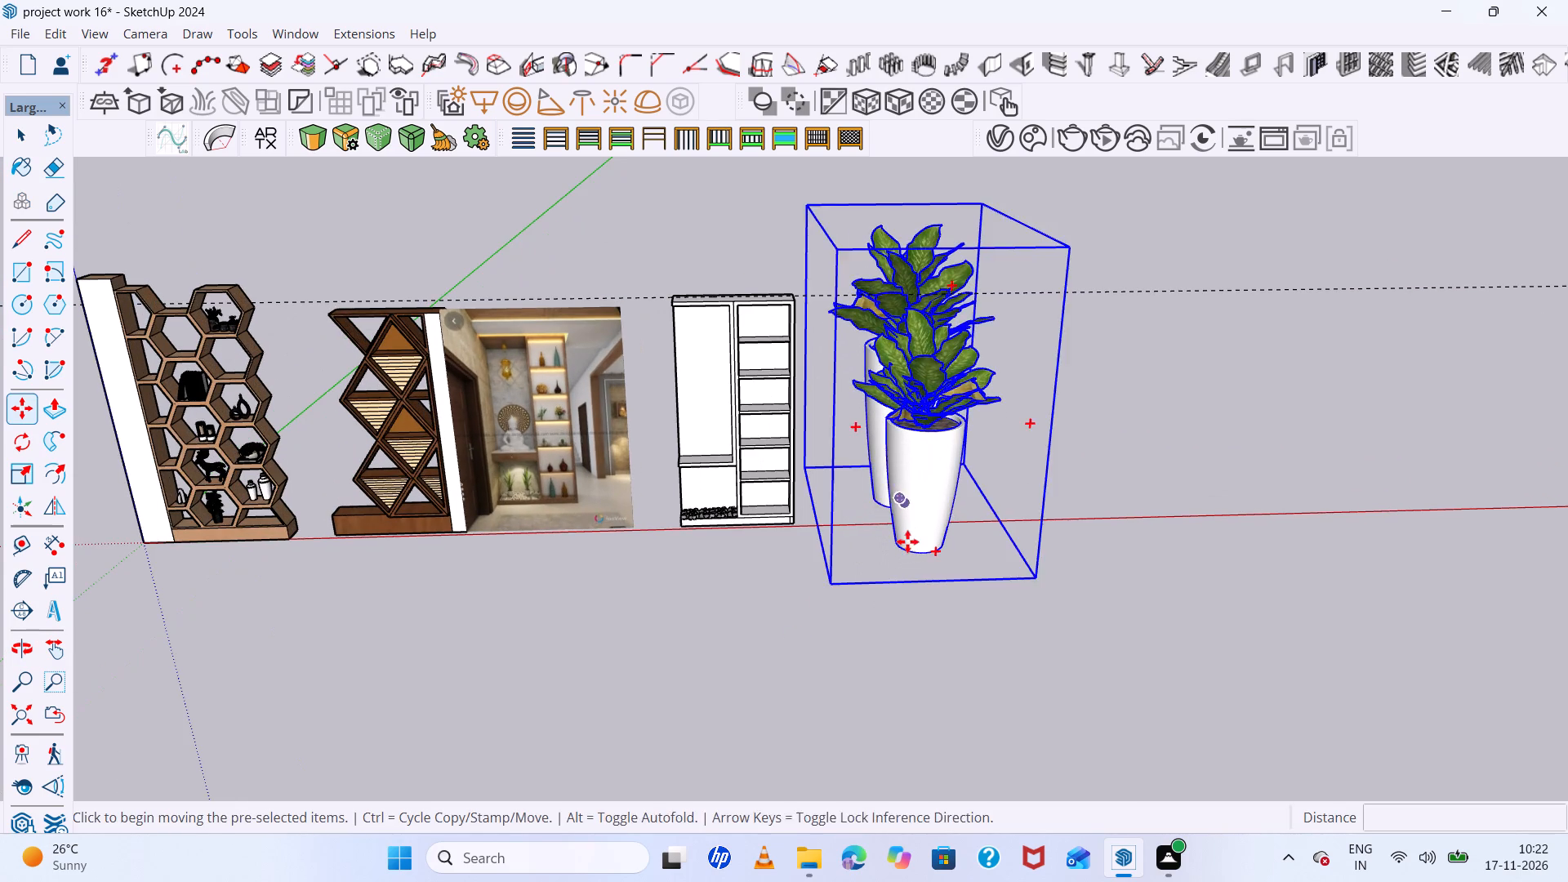
Rotate the two-plant component 90° about the vertical axis so its pots stand side by side facing the front.
scroll(907, 541, up, 5)
scroll(907, 541, down, 4)
scroll(933, 560, up, 2)
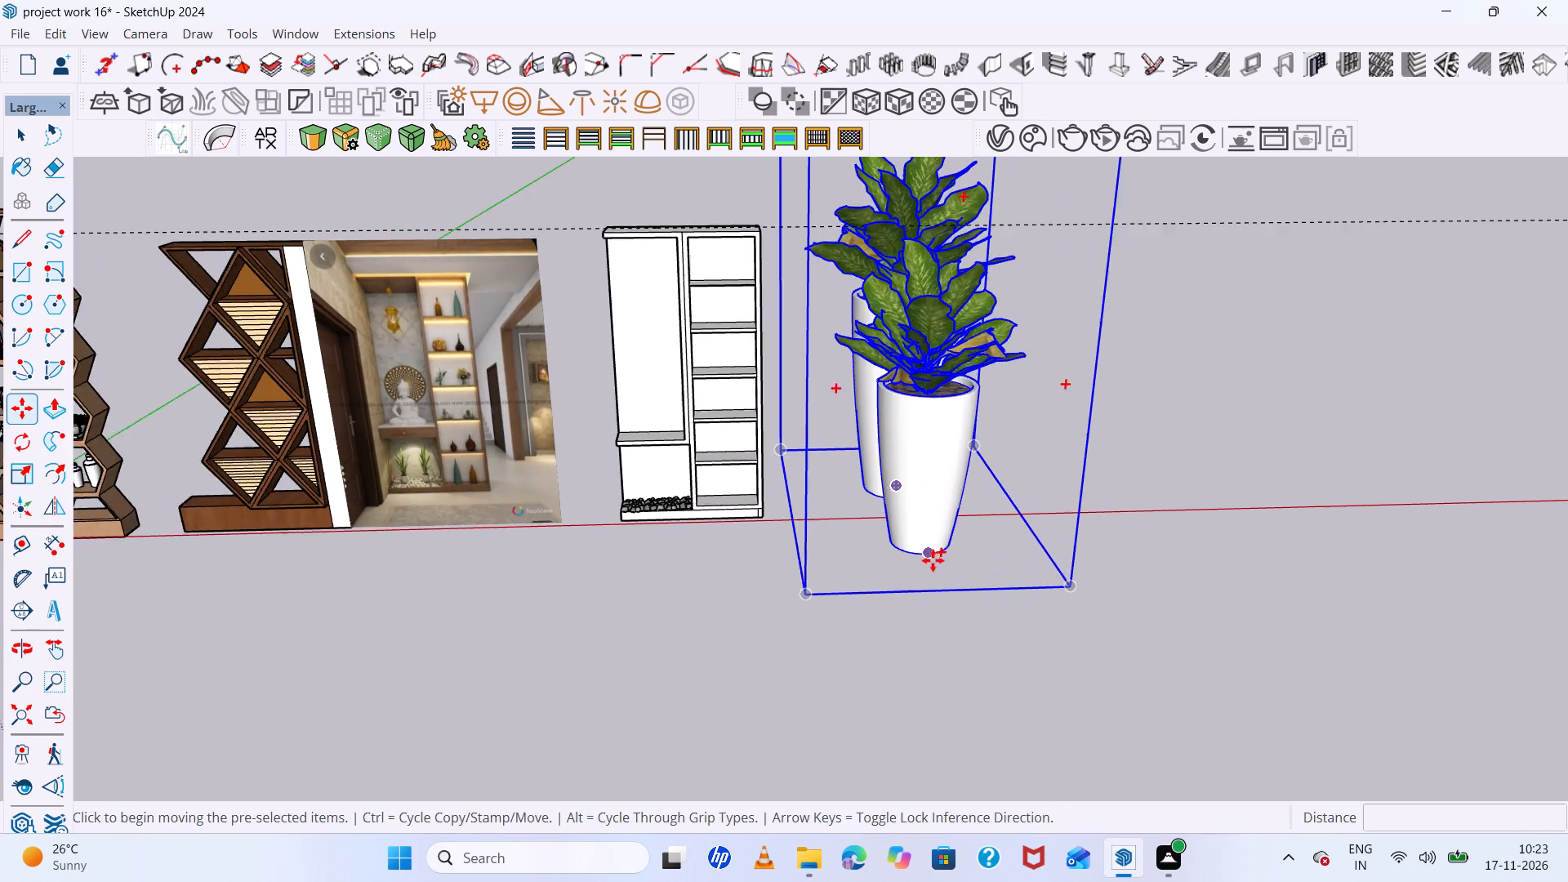
scroll(933, 560, up, 2)
scroll(933, 560, down, 4)
middle_drag(933, 572, 925, 590)
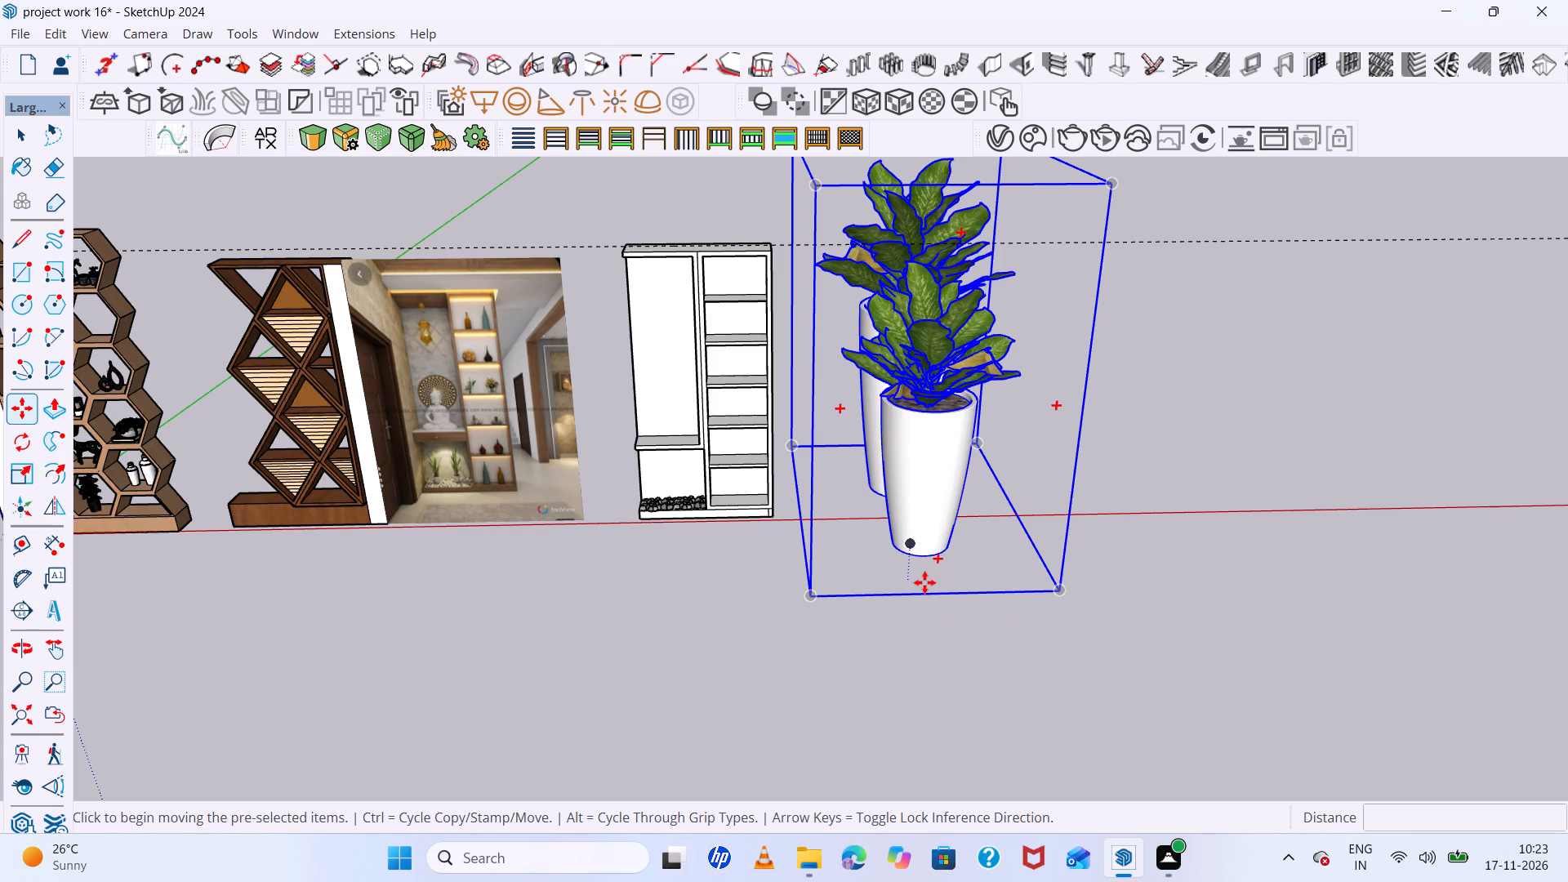
scroll(924, 582, up, 5)
scroll(924, 582, down, 4)
middle_drag(924, 582, 928, 604)
scroll(935, 554, up, 5)
scroll(936, 554, down, 12)
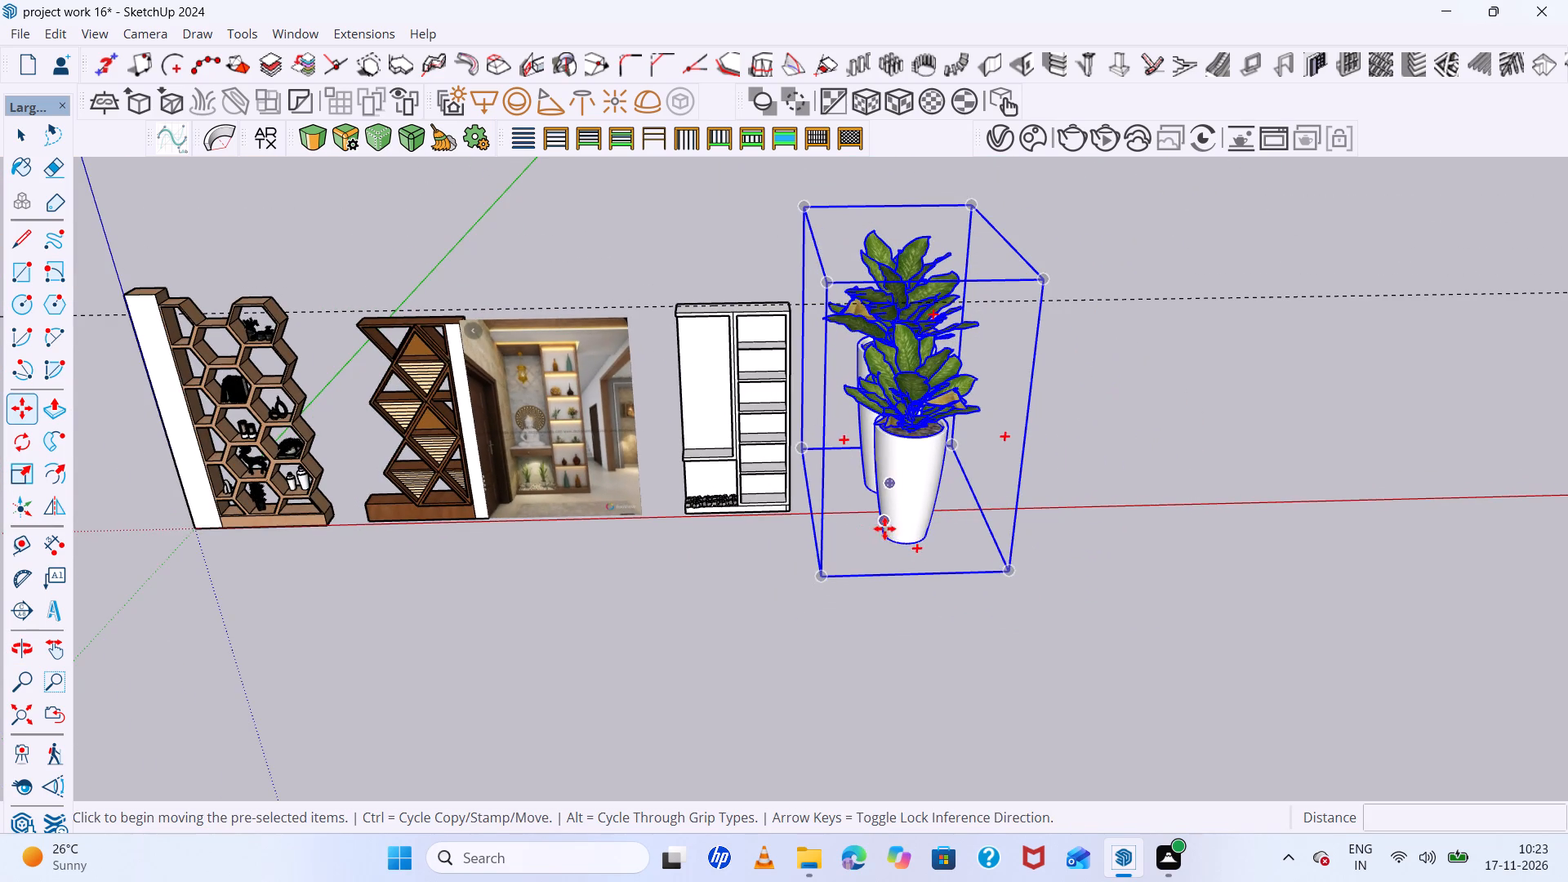
key(q)
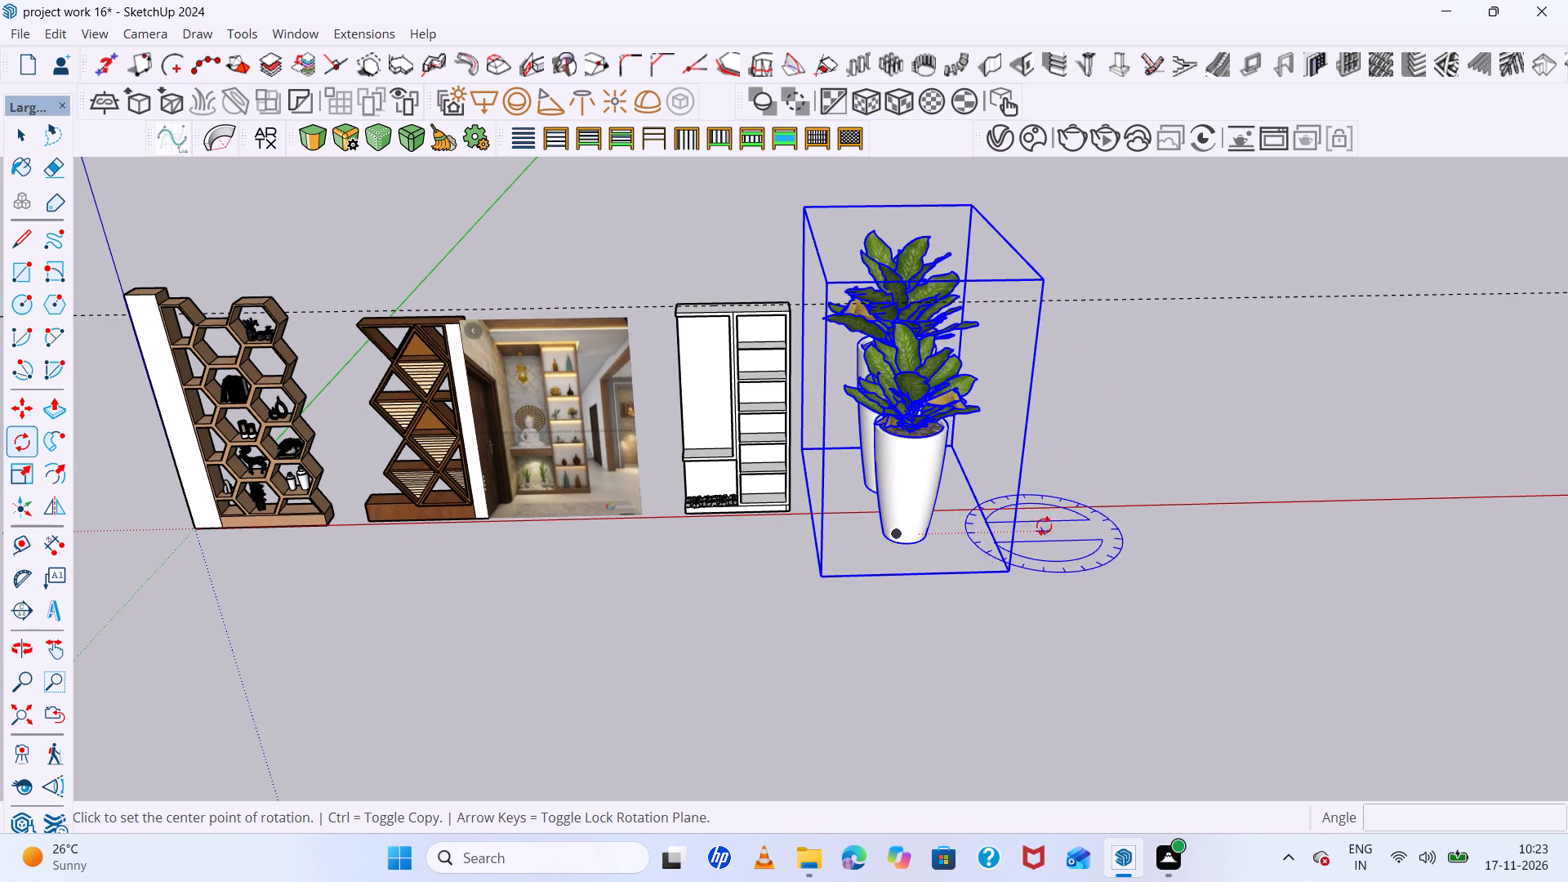
click(1044, 500)
click(1216, 488)
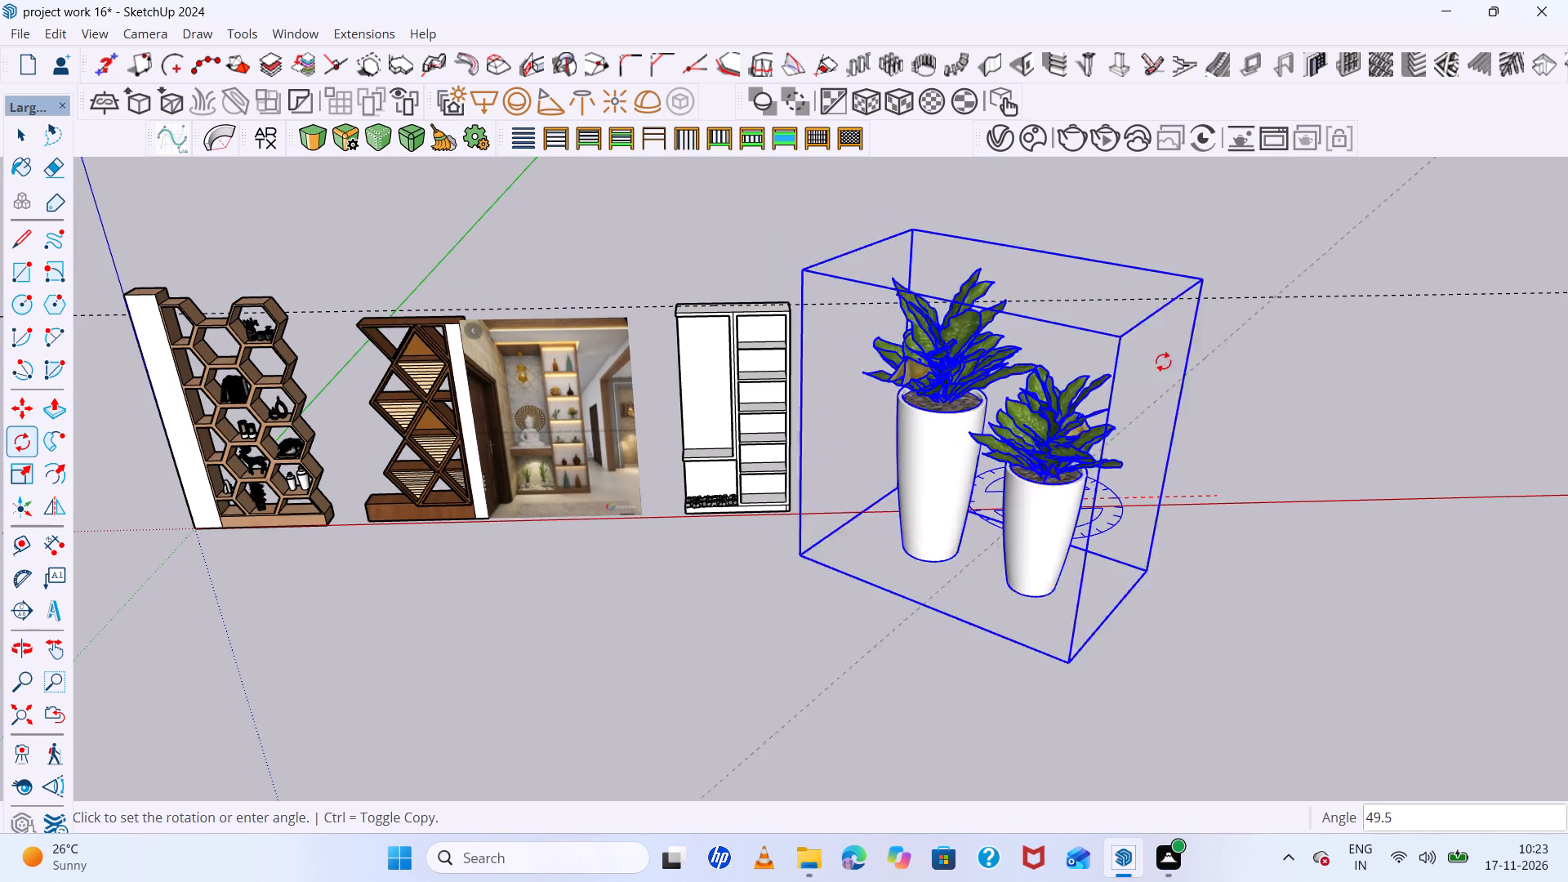
text(90)
key(Return)
Inside the plant component, delete the smaller plant's white pot, keeping its leaves.
scroll(943, 336, down, 6)
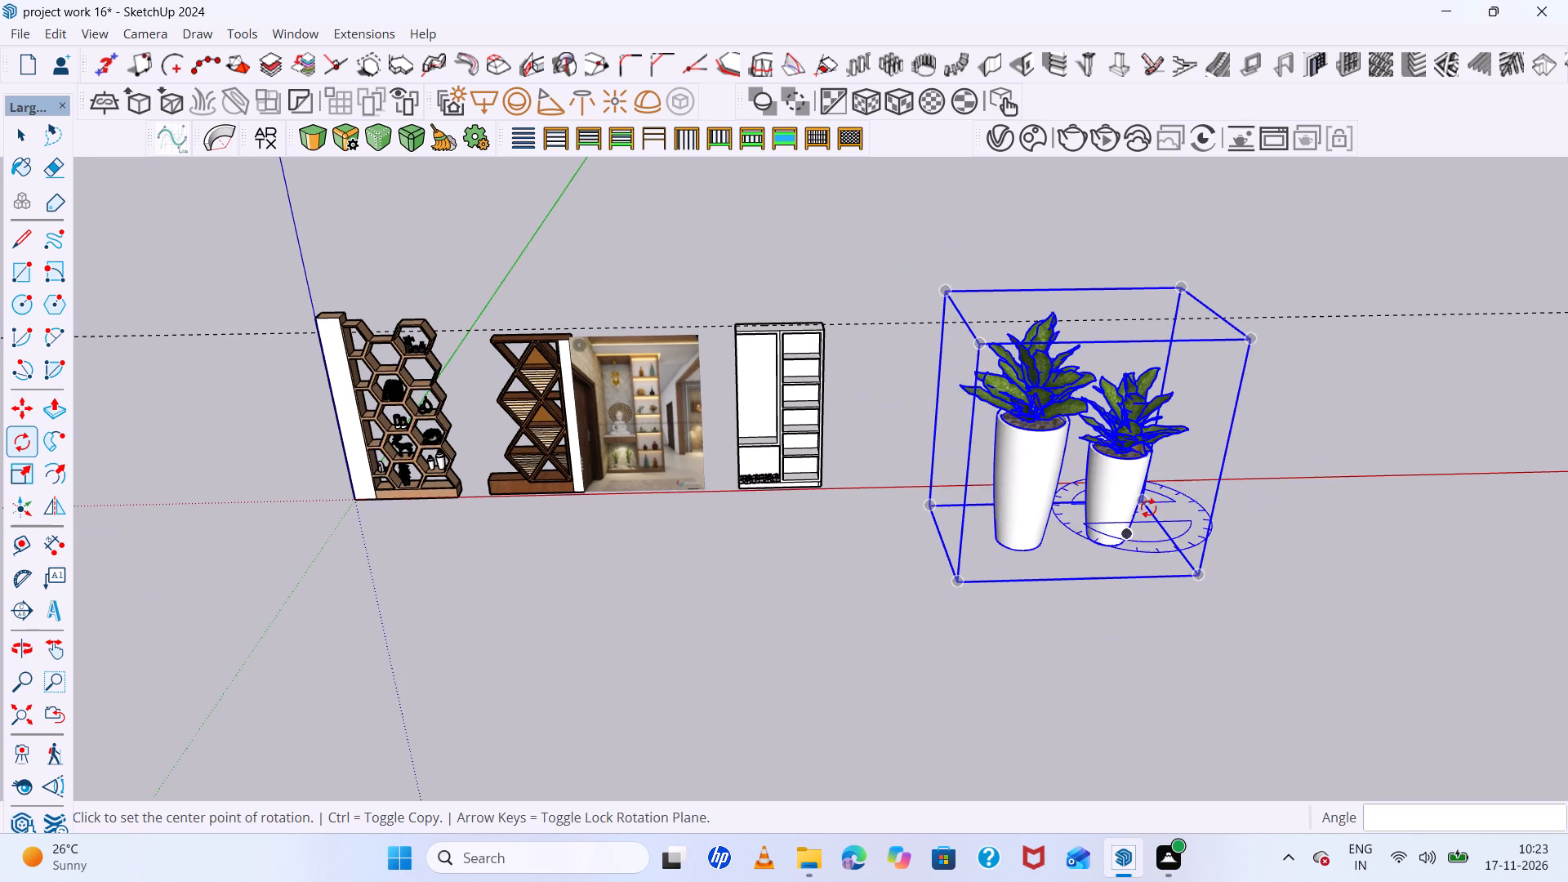
scroll(1148, 508, down, 3)
middle_drag(1147, 511, 1141, 461)
key(space)
double_click(1128, 462)
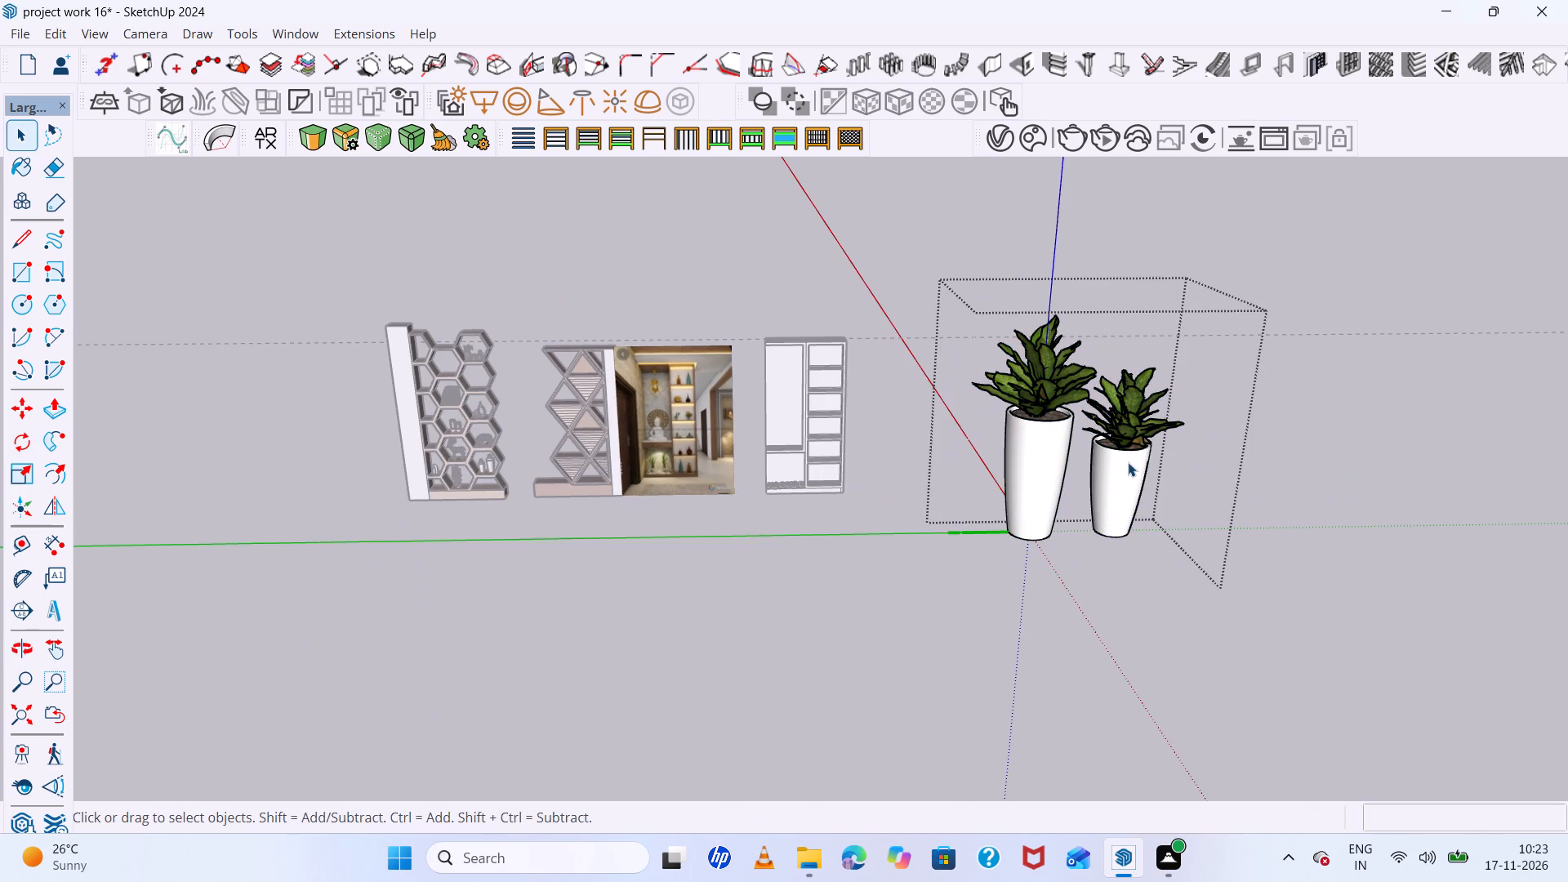
click(1128, 462)
key(Delete)
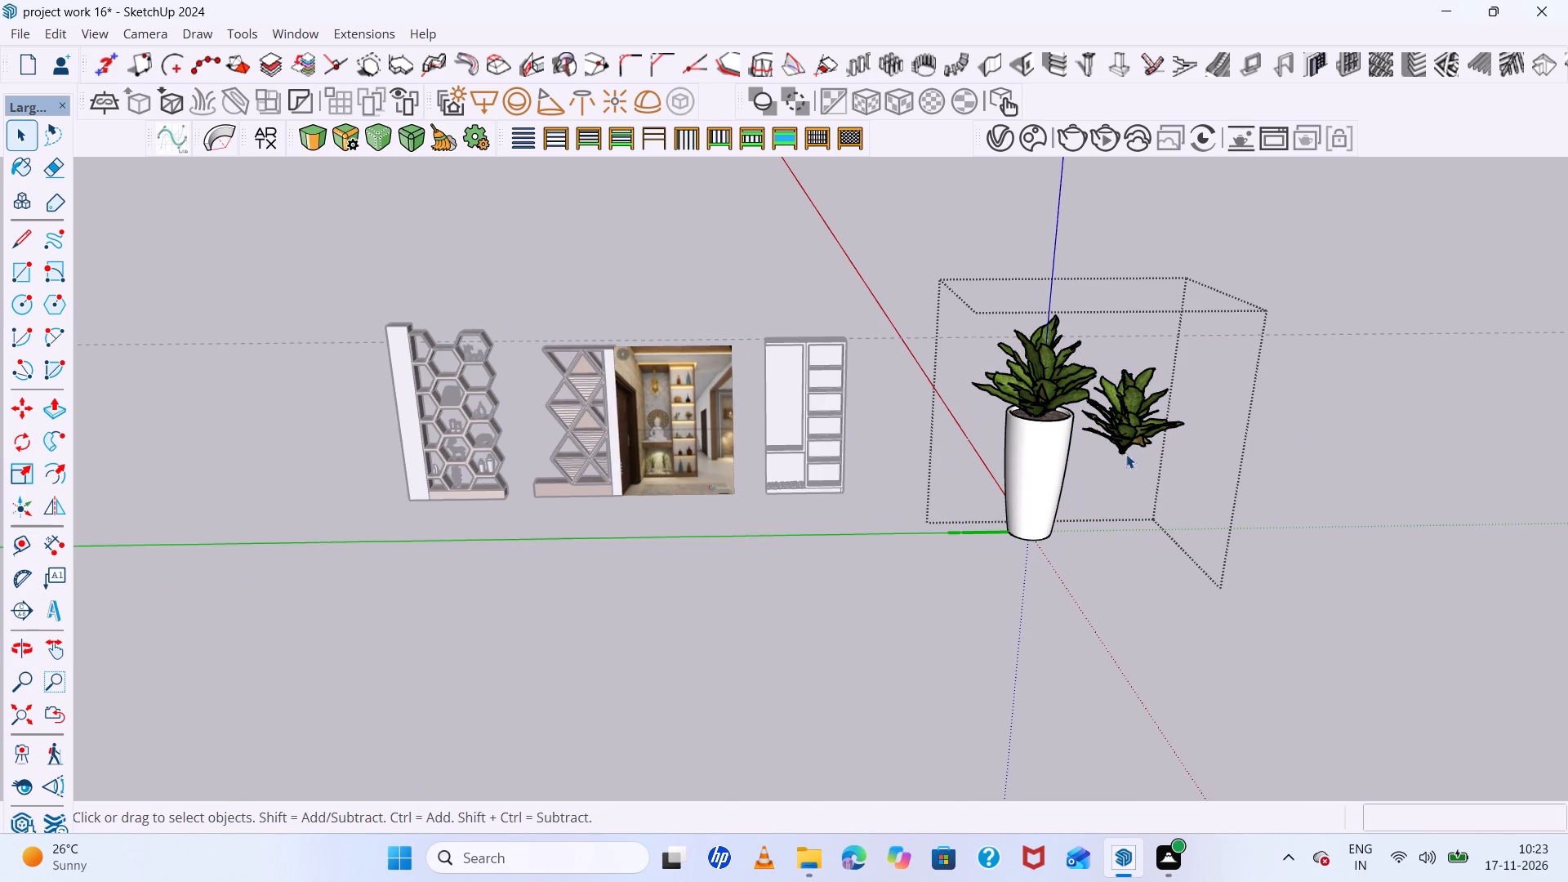
Delete the smaller plant's remaining leaves inside the plant component, keeping only the larger potted plant, and close the component.
click(1130, 422)
key(Delete)
scroll(1048, 421, down, 5)
middle_drag(1045, 427, 1044, 417)
click(1183, 425)
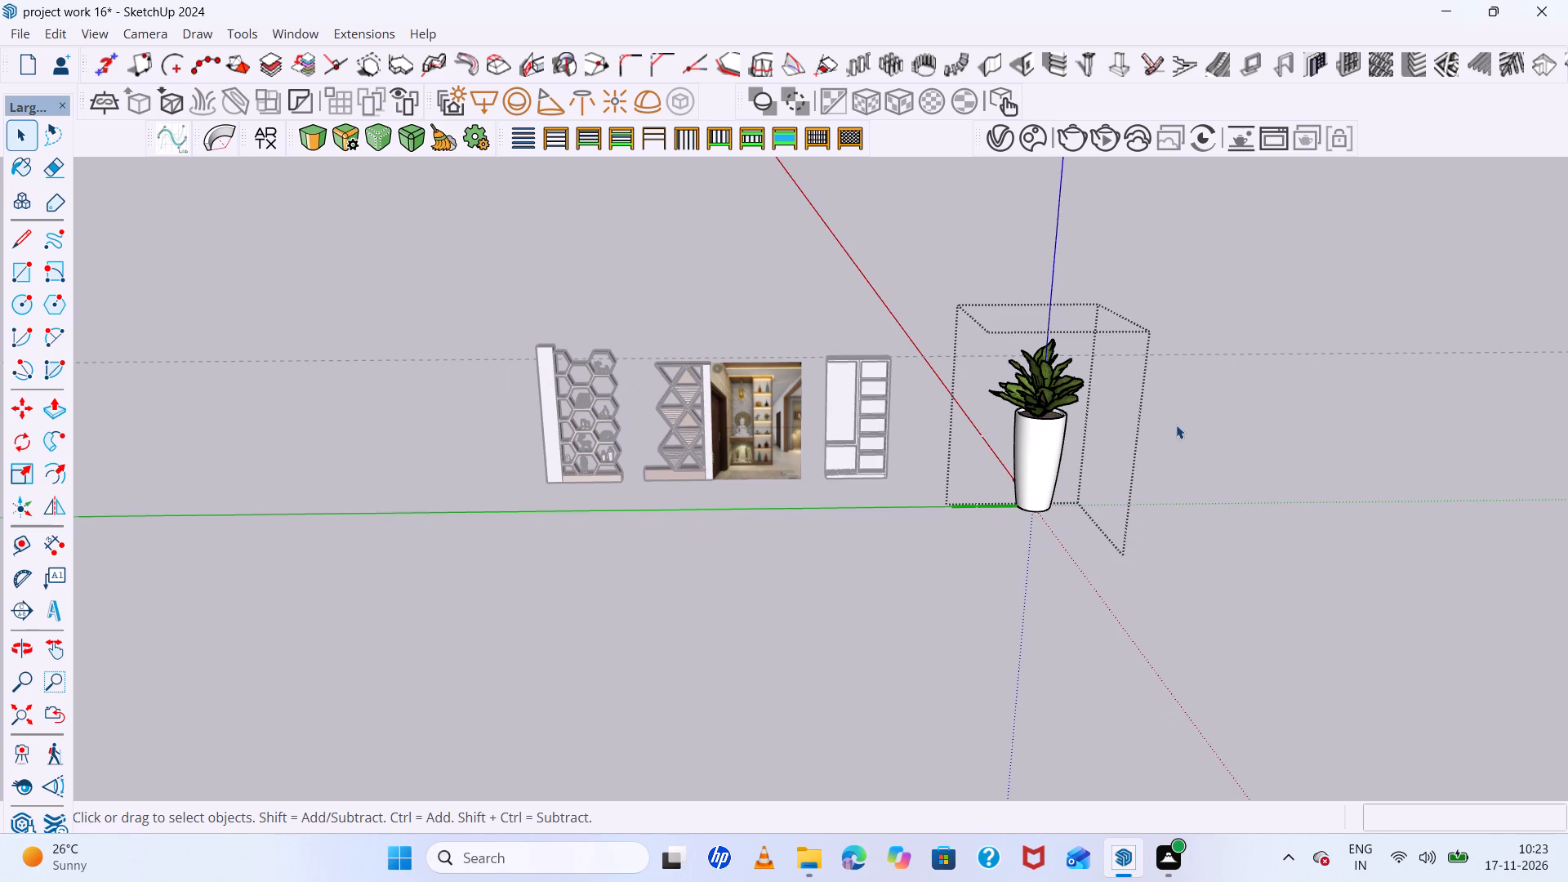
Select the remaining potted plant and delete all construction guides from the model.
click(1040, 430)
scroll(1034, 429, down, 5)
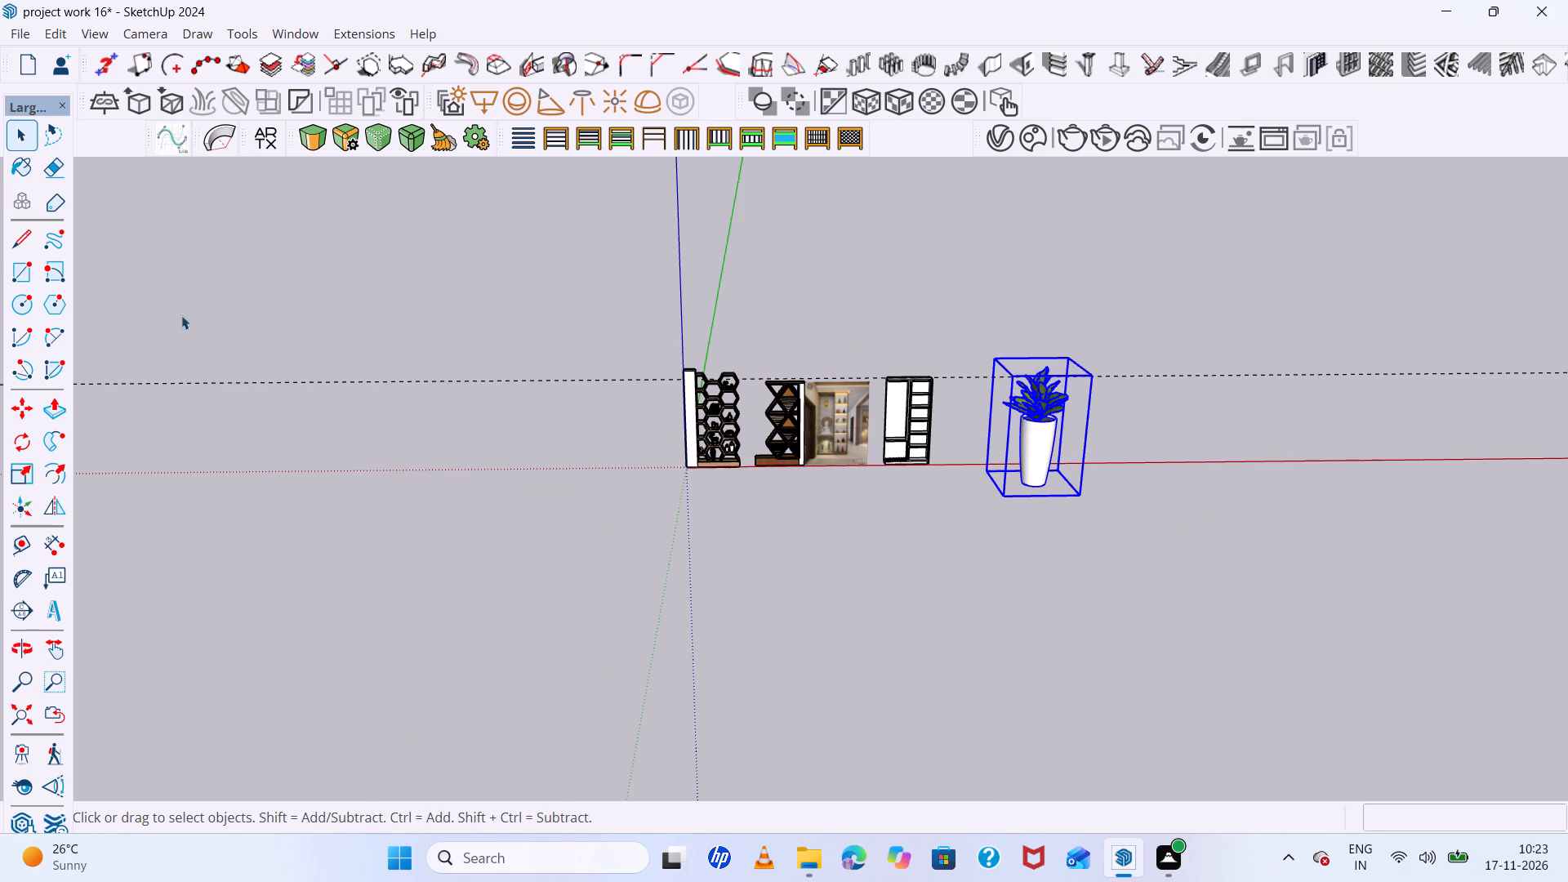
click(44, 33)
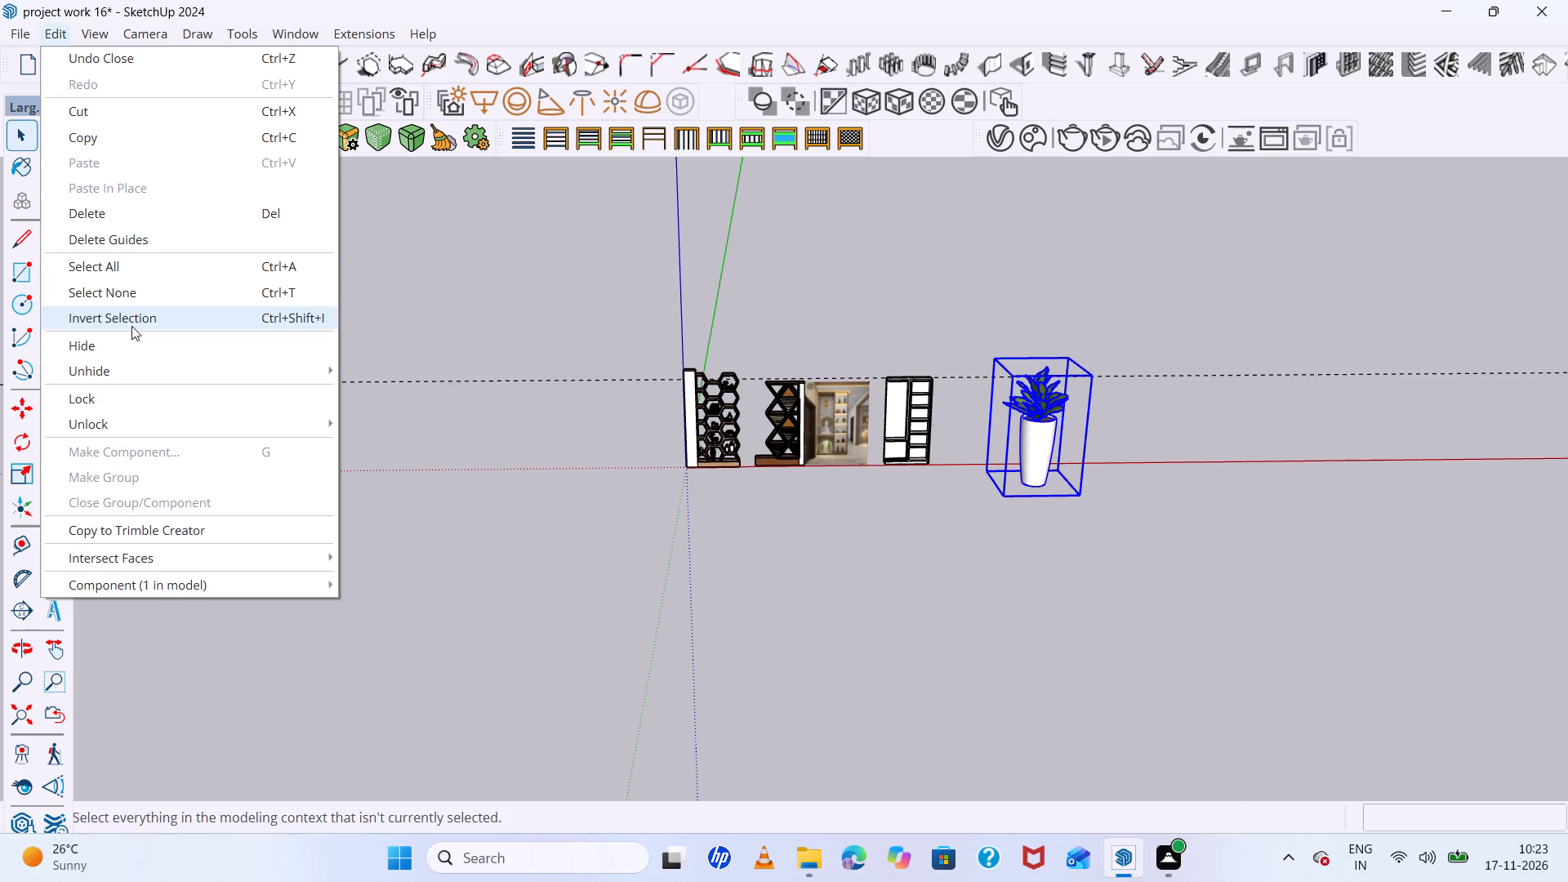
click(134, 239)
Scale the potted plant down uniformly to less than half its size, finishing with a further factor of about 0.86.
scroll(918, 418, up, 5)
scroll(812, 401, down, 4)
middle_drag(1049, 532, 1048, 510)
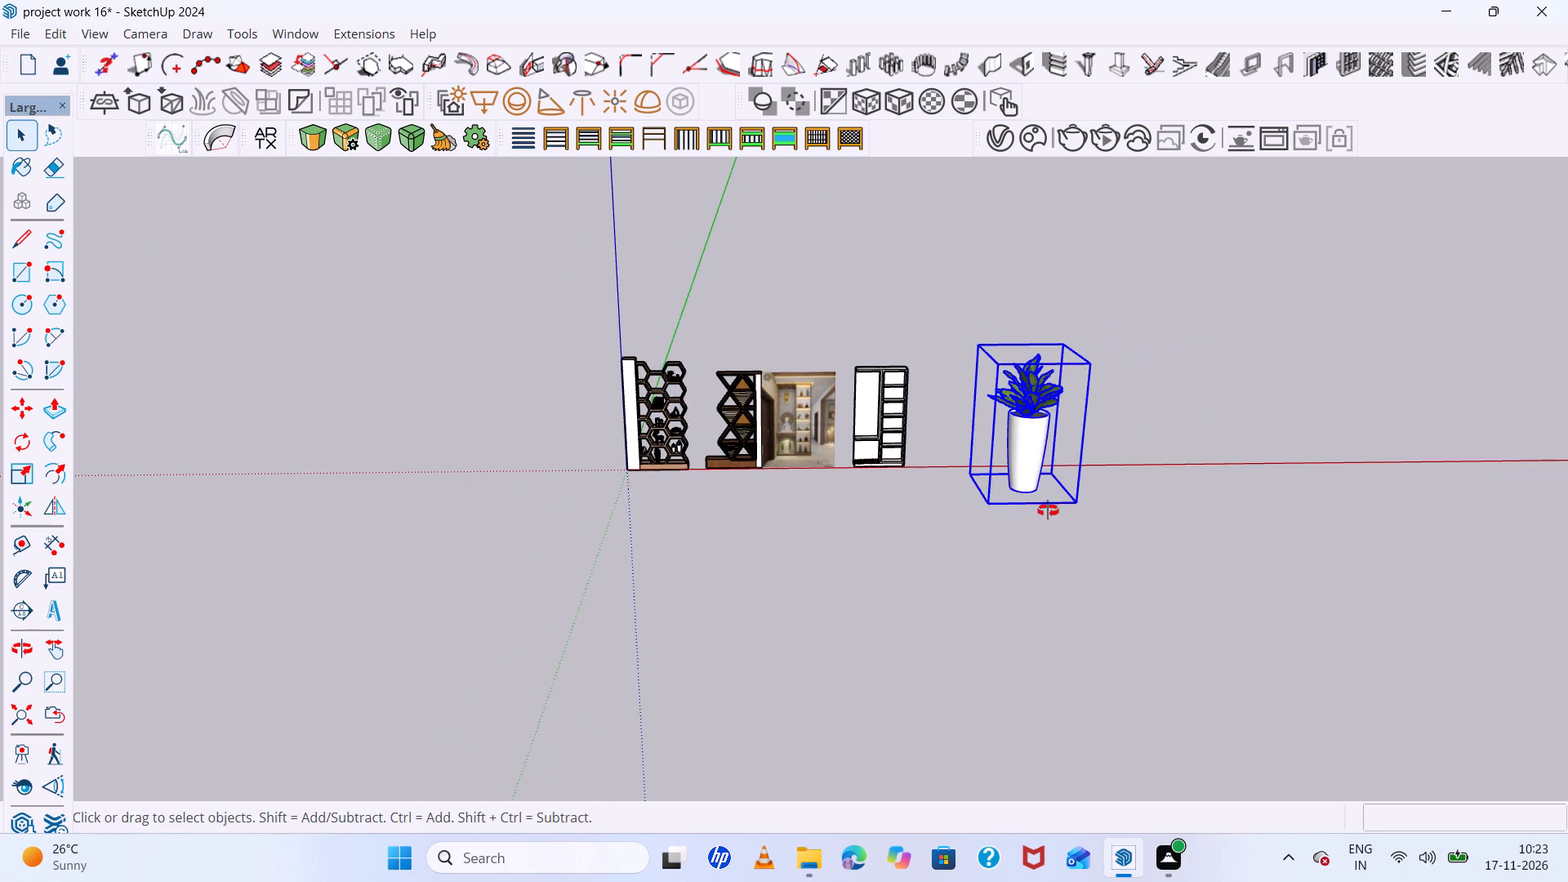
middle_drag(1048, 510, 1044, 450)
scroll(1064, 370, up, 6)
scroll(1046, 353, down, 4)
scroll(1046, 353, up, 5)
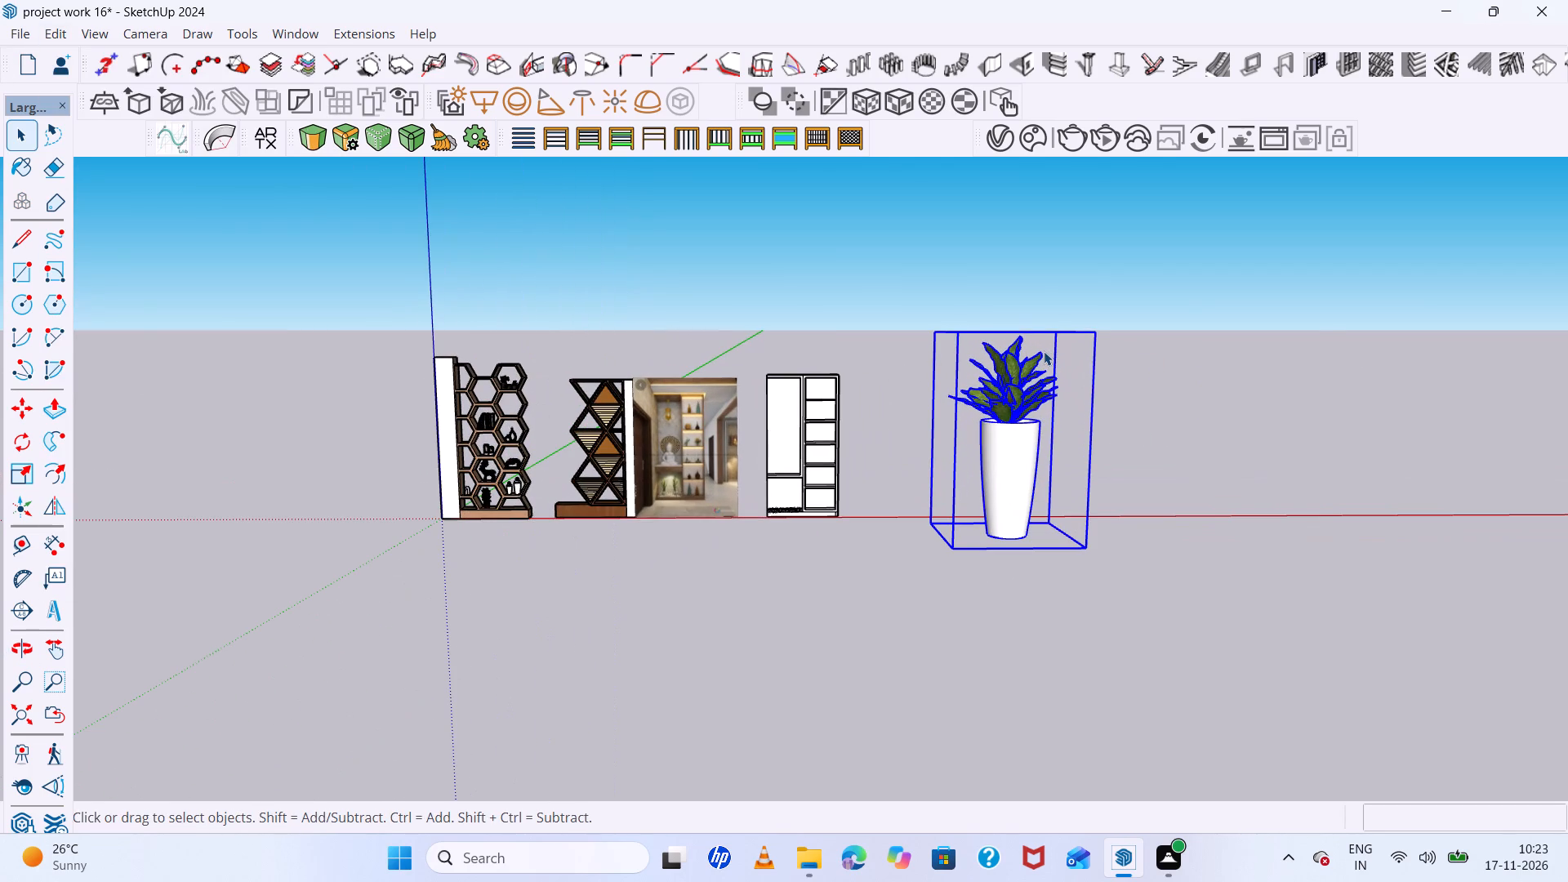
scroll(1044, 351, down, 4)
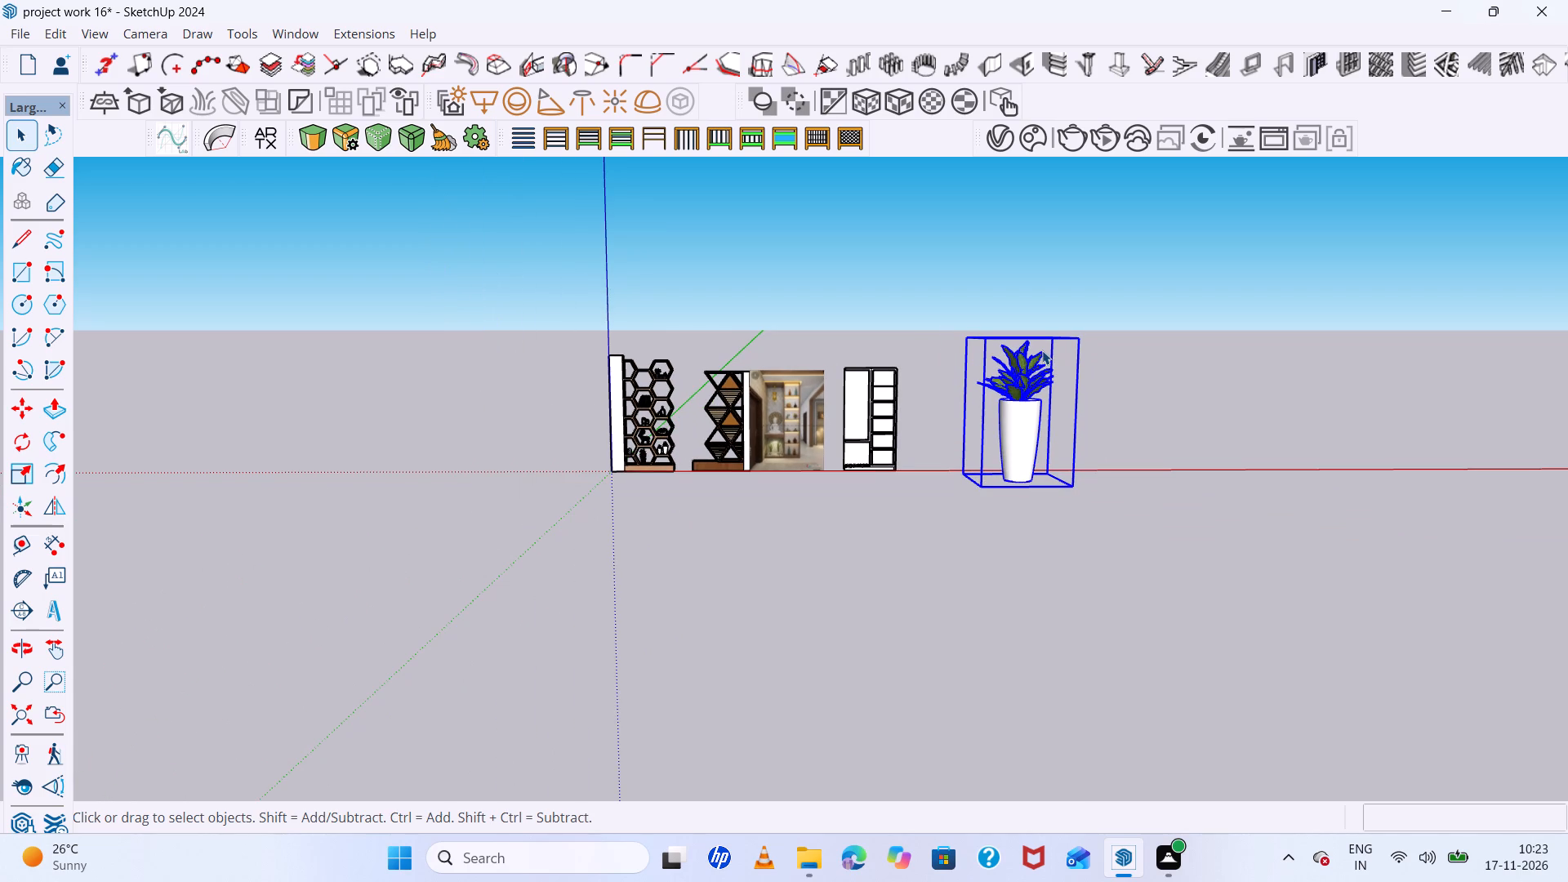
key(s)
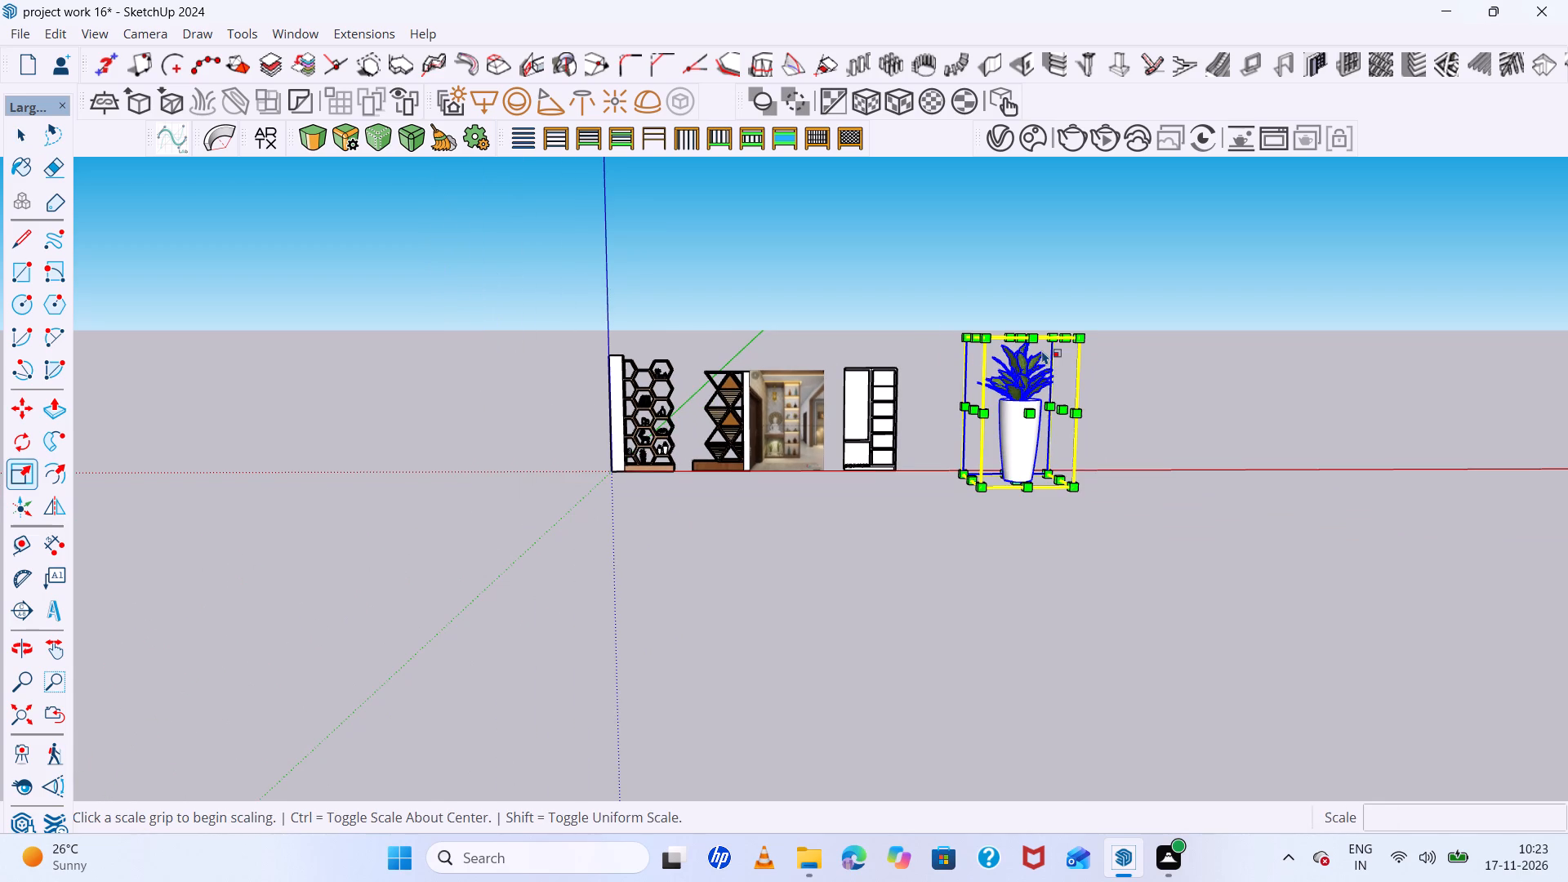
scroll(1134, 372, down, 5)
middle_drag(1103, 382, 1044, 473)
scroll(1062, 385, up, 5)
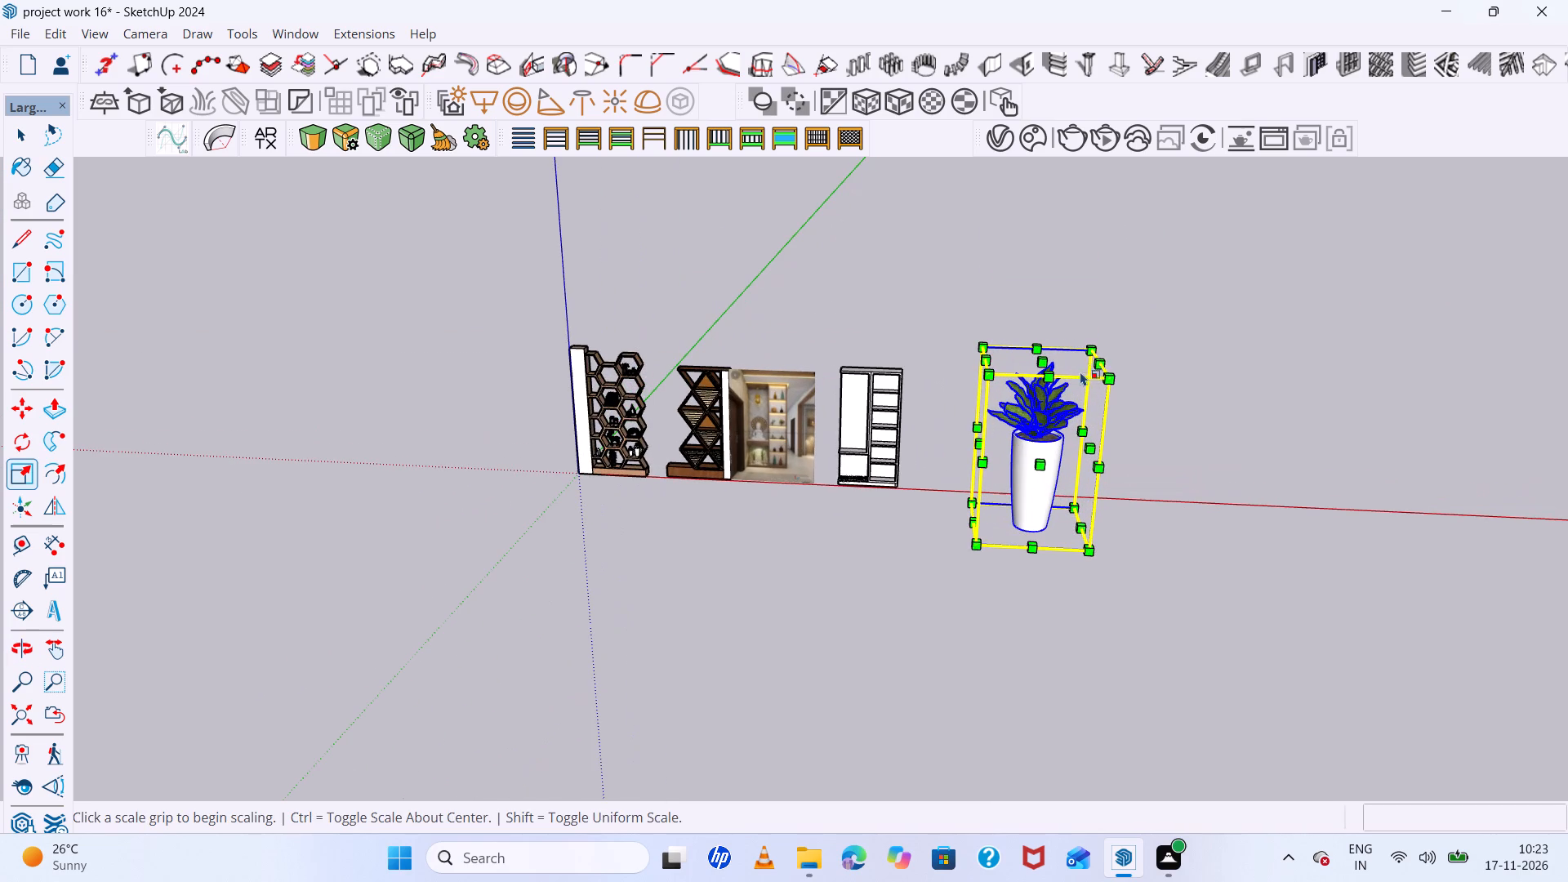
drag(1089, 353, 1061, 412)
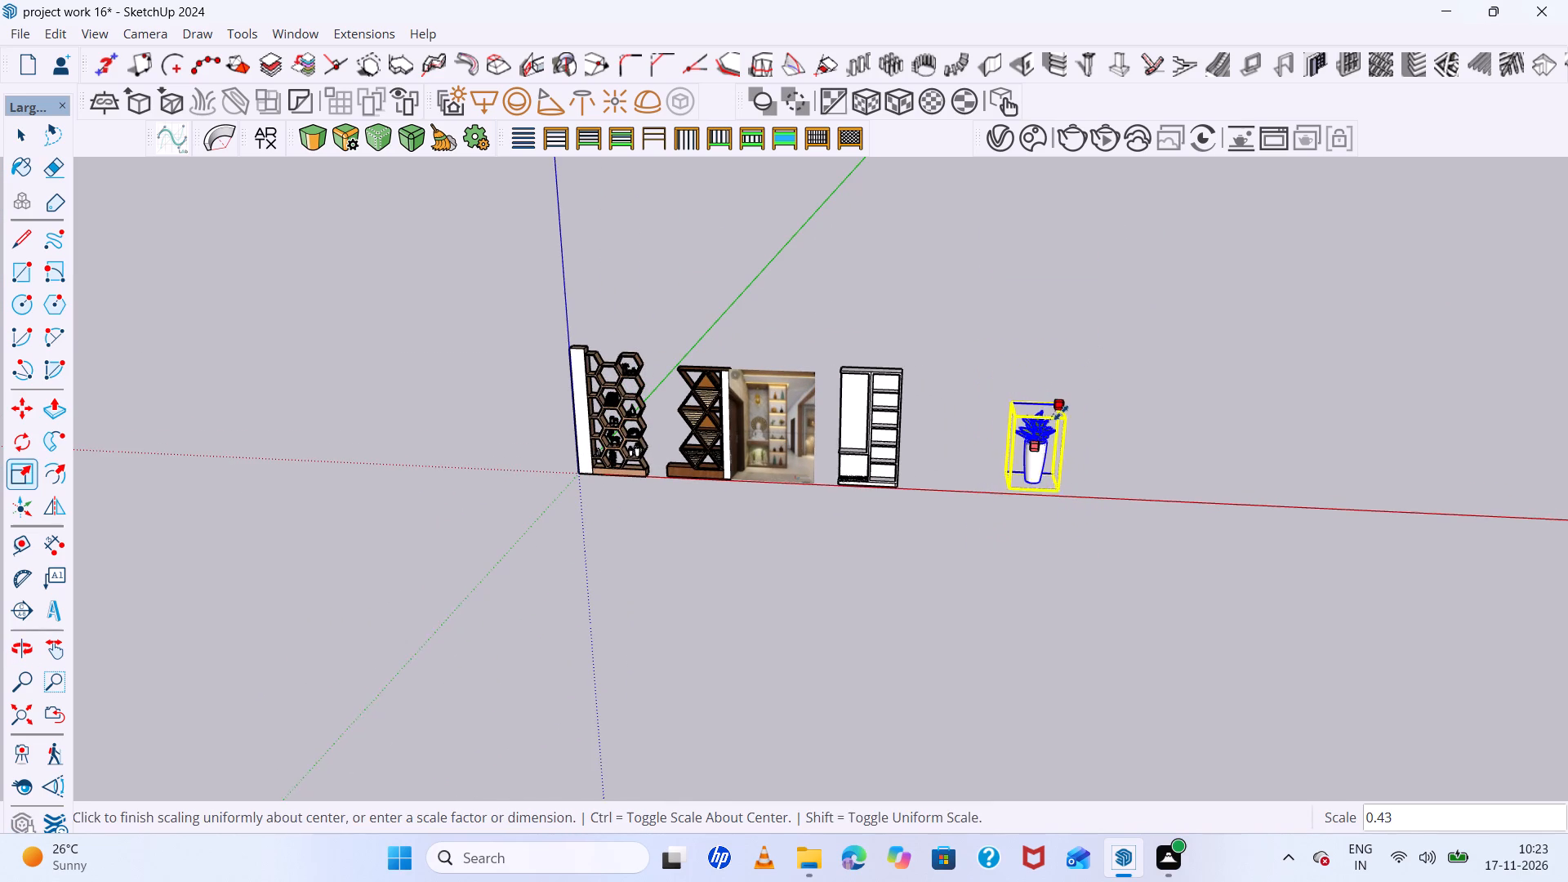
drag(1061, 412, 1057, 423)
ctrl+click(1057, 423)
ctrl+scroll(1056, 424, up, 6)
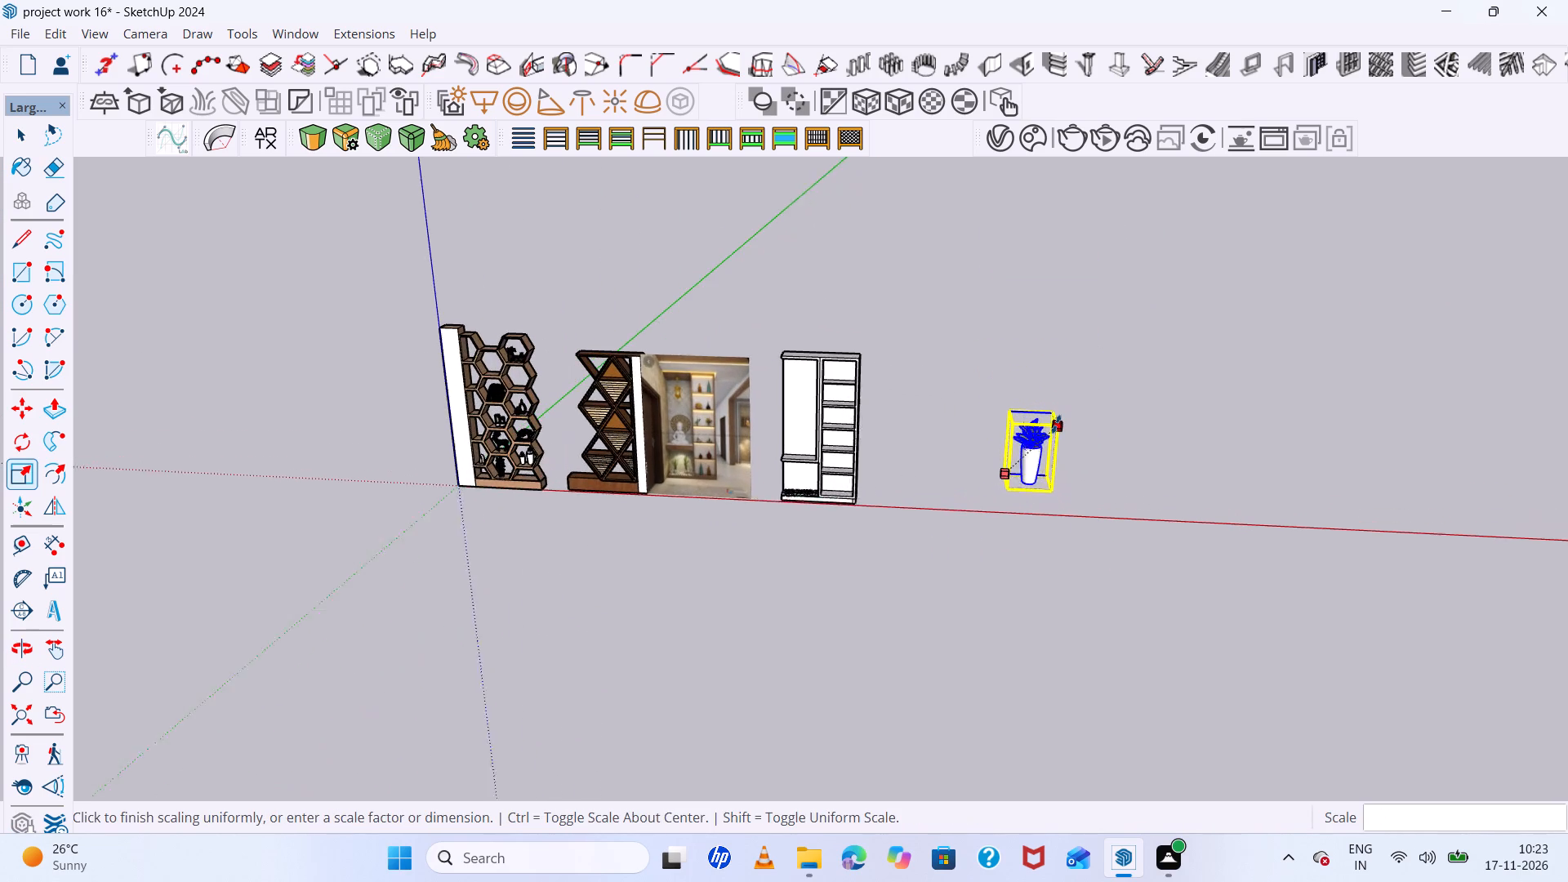
scroll(1062, 478, up, 5)
click(1036, 421)
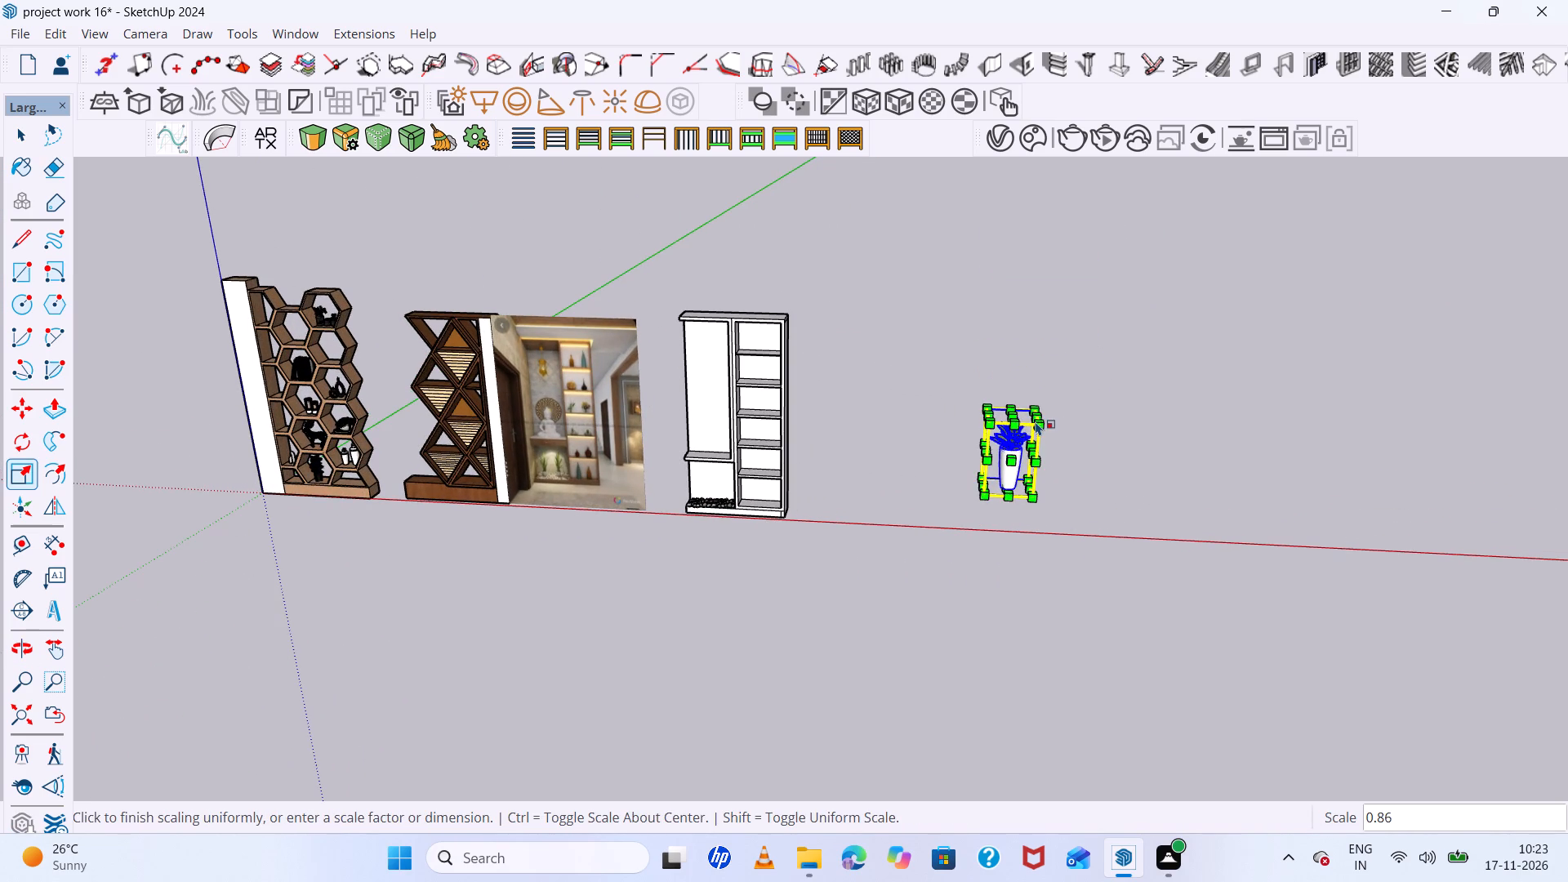
key(space)
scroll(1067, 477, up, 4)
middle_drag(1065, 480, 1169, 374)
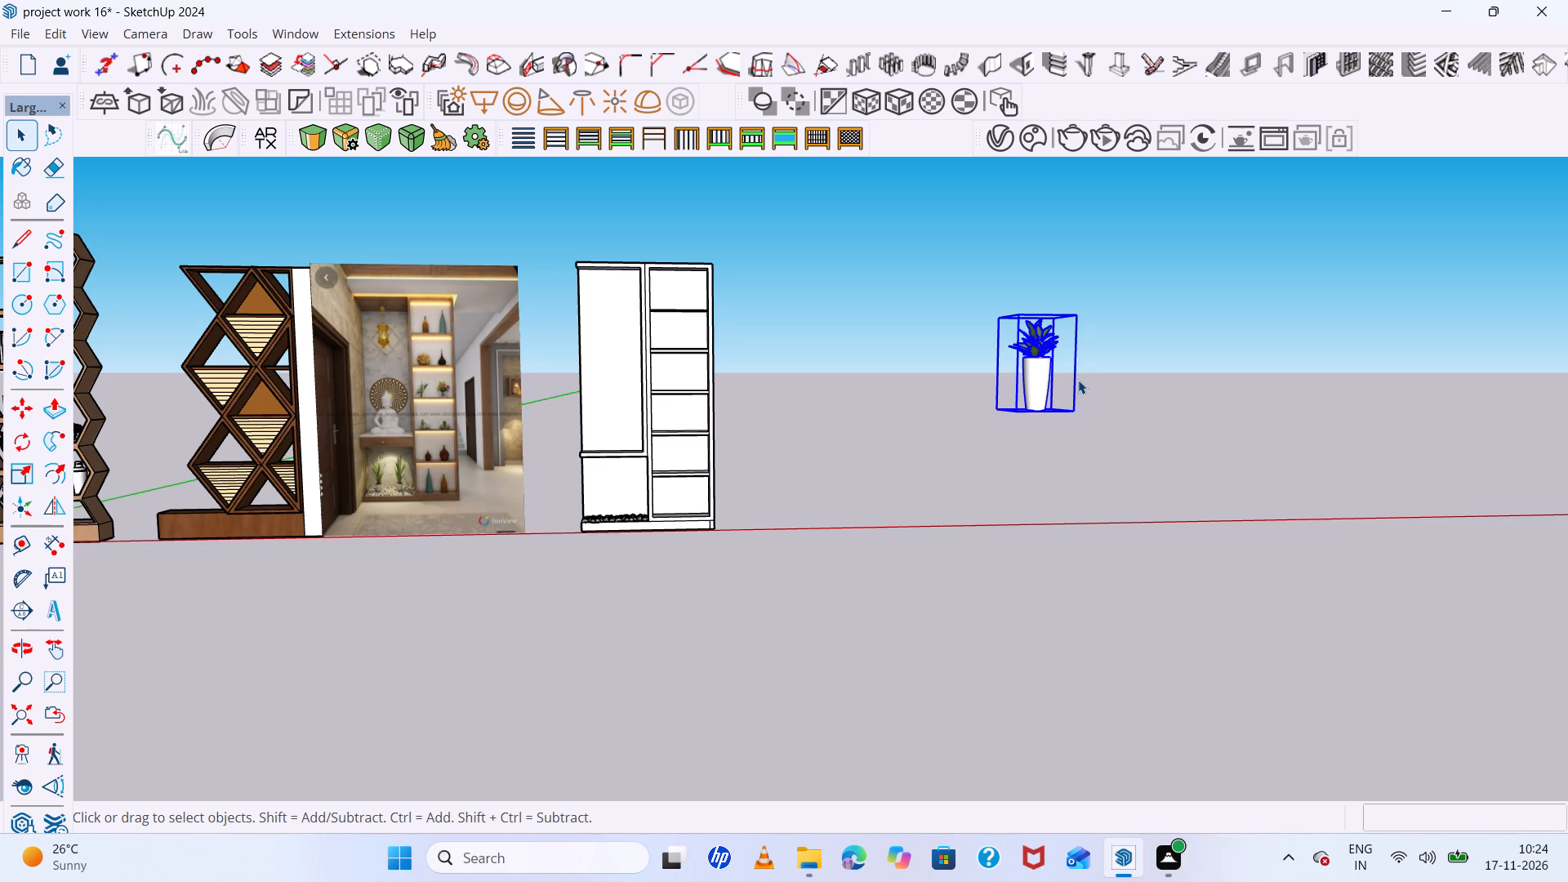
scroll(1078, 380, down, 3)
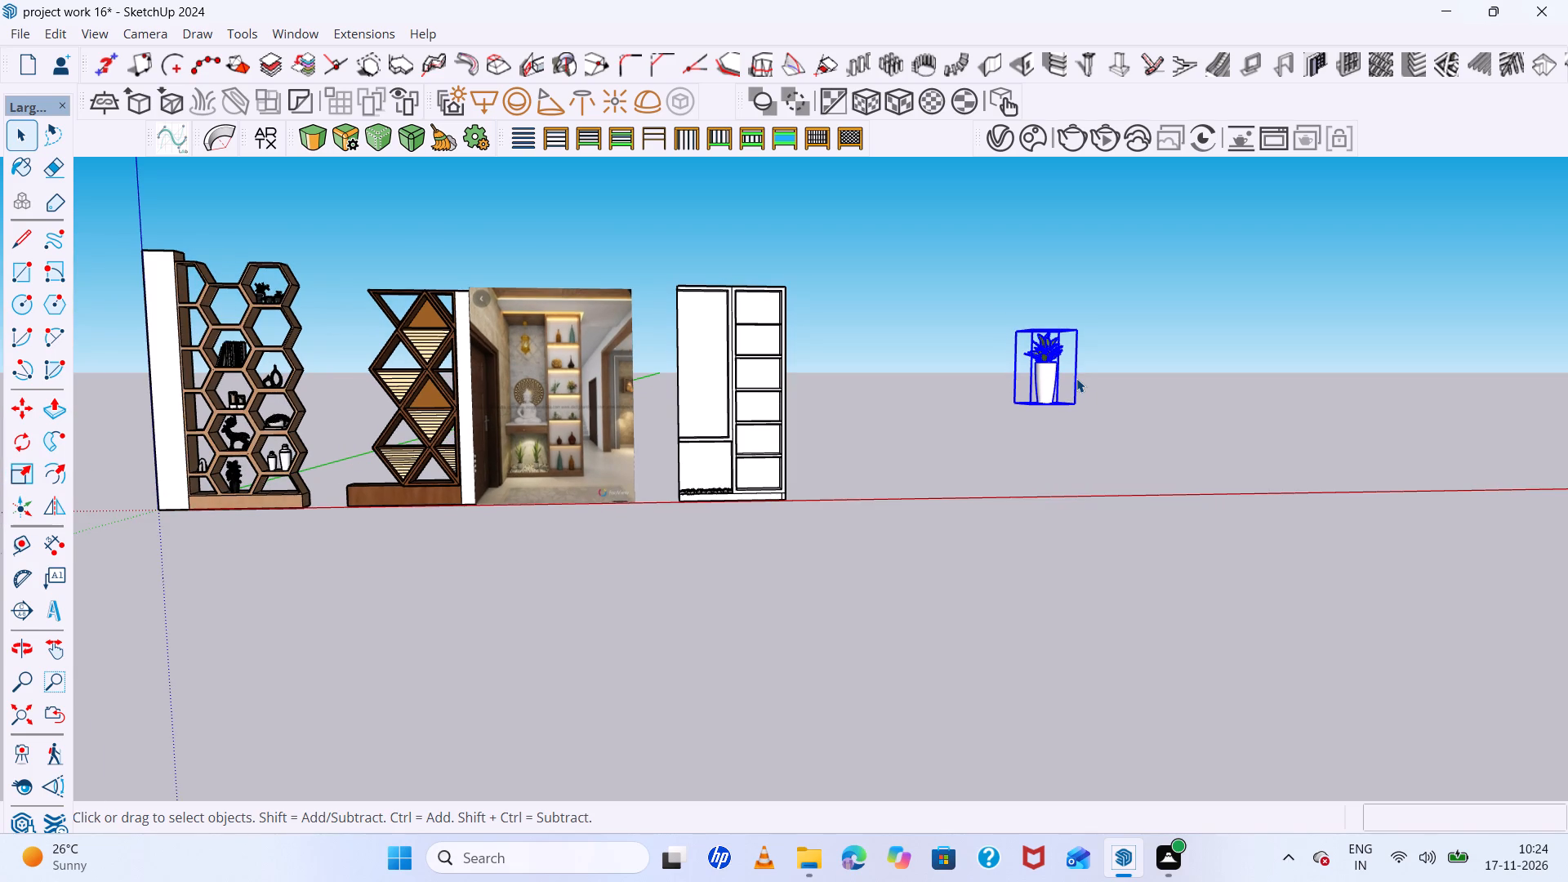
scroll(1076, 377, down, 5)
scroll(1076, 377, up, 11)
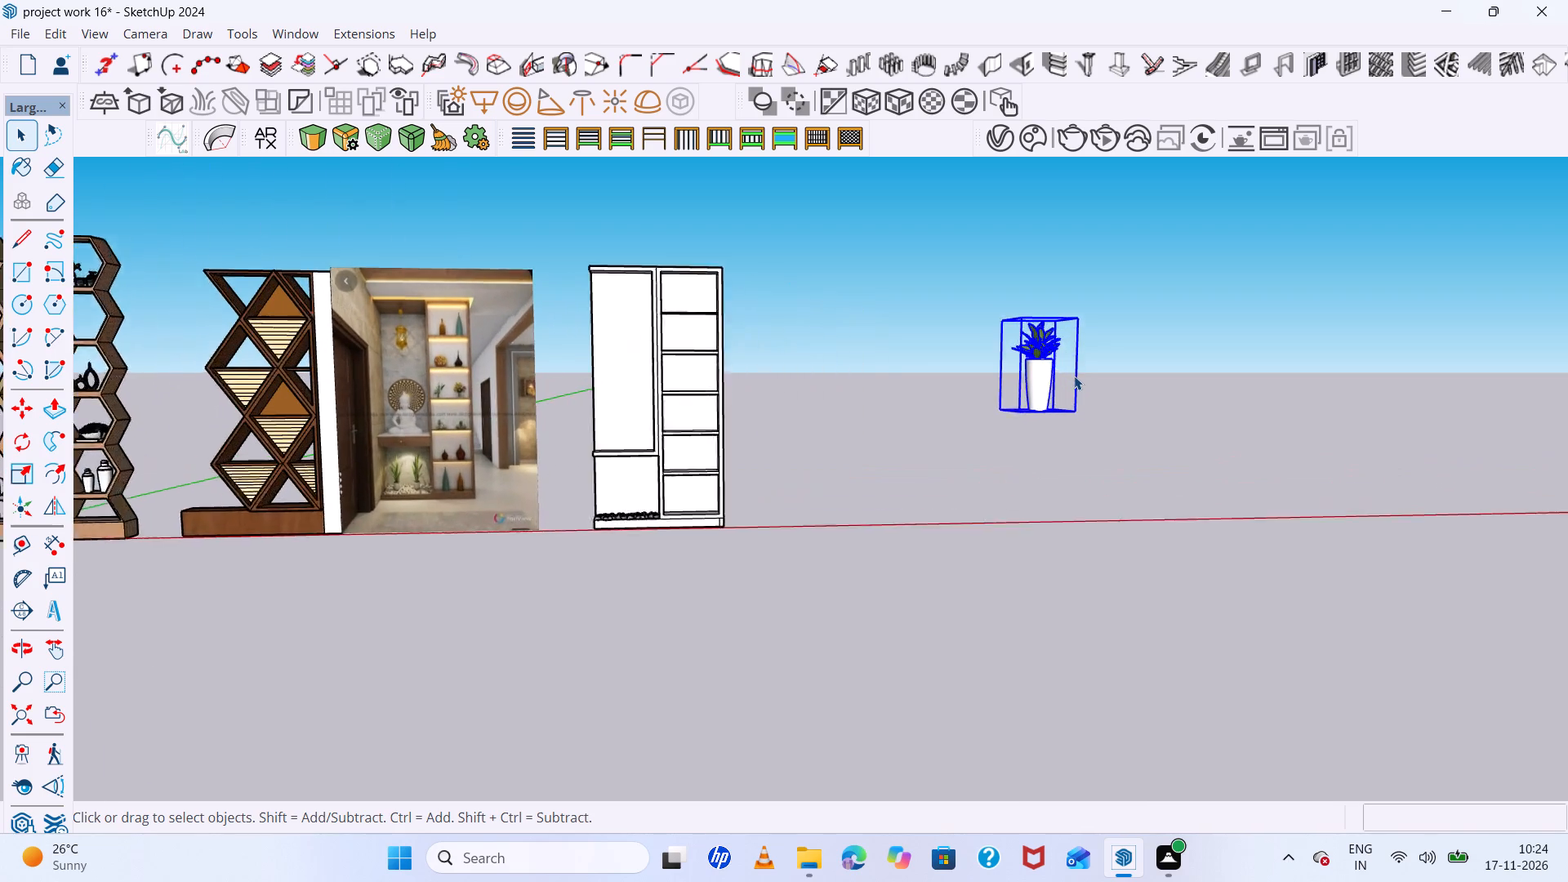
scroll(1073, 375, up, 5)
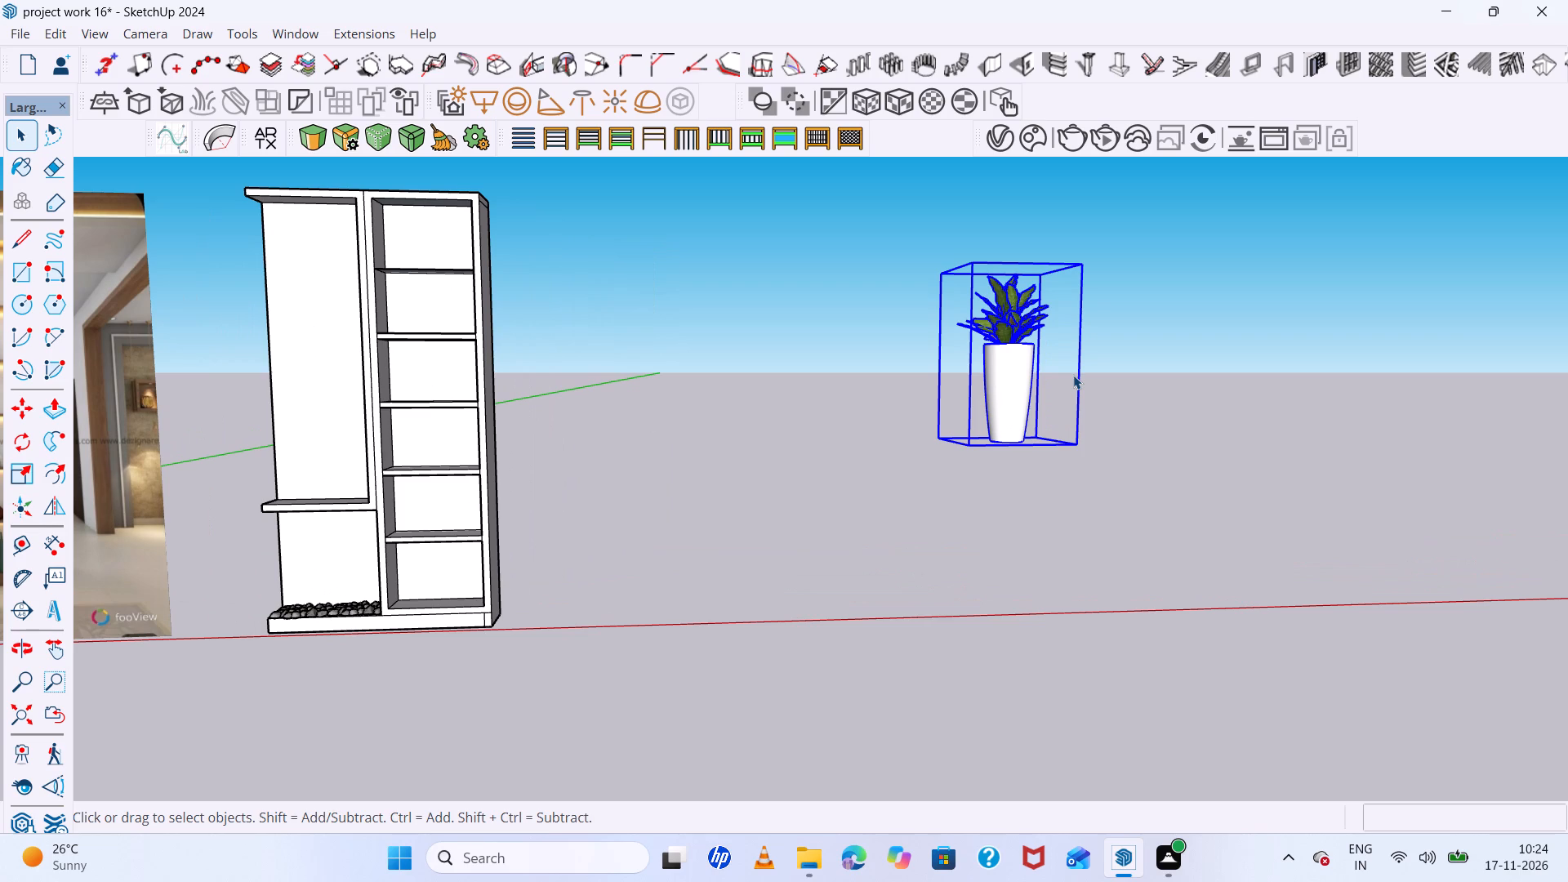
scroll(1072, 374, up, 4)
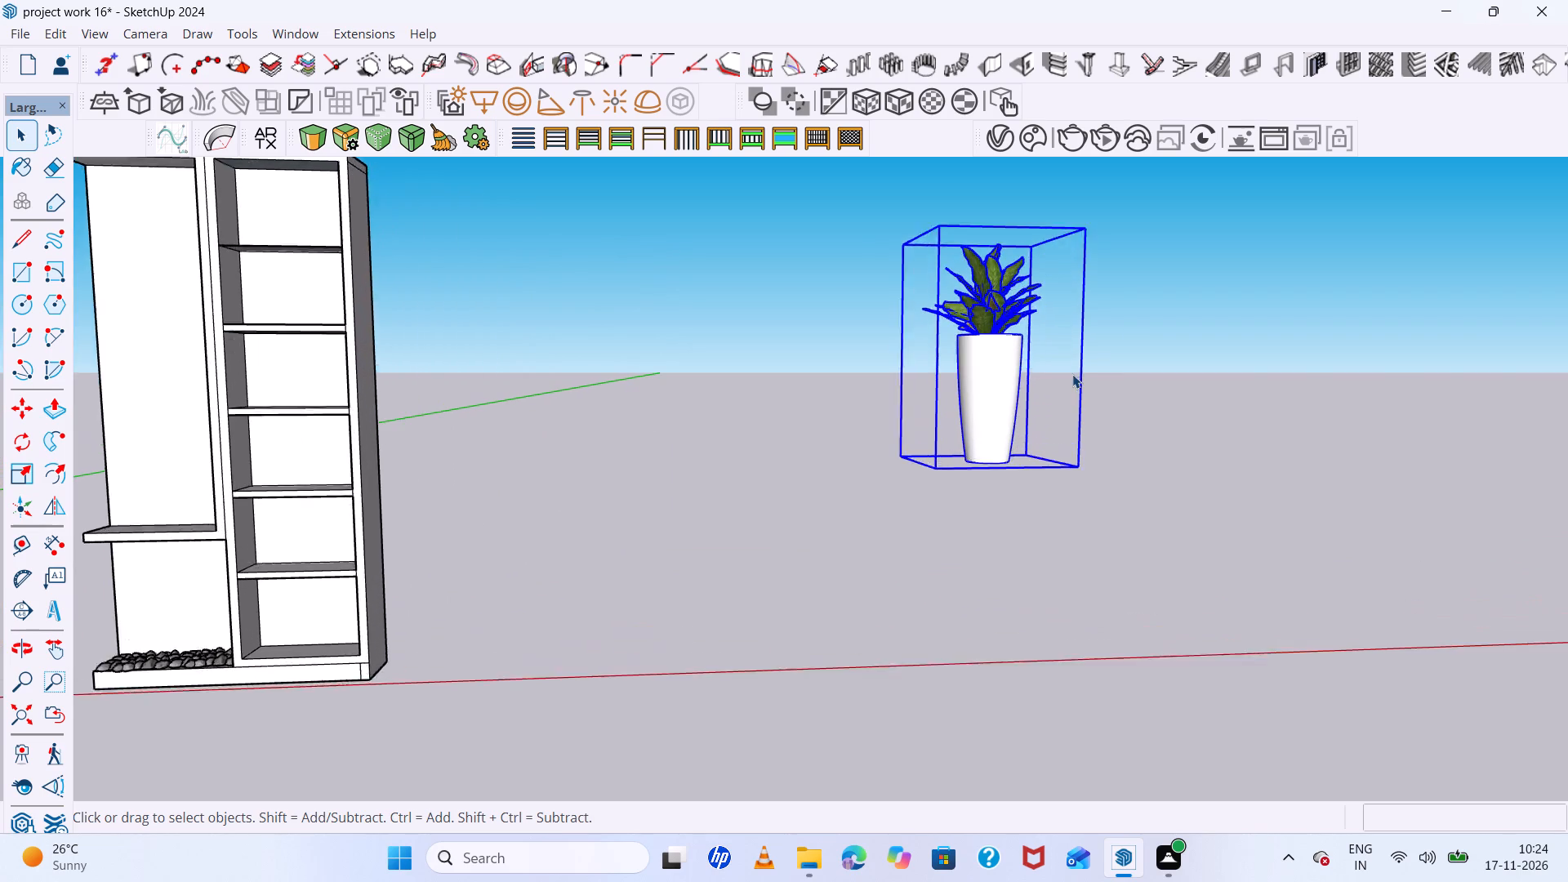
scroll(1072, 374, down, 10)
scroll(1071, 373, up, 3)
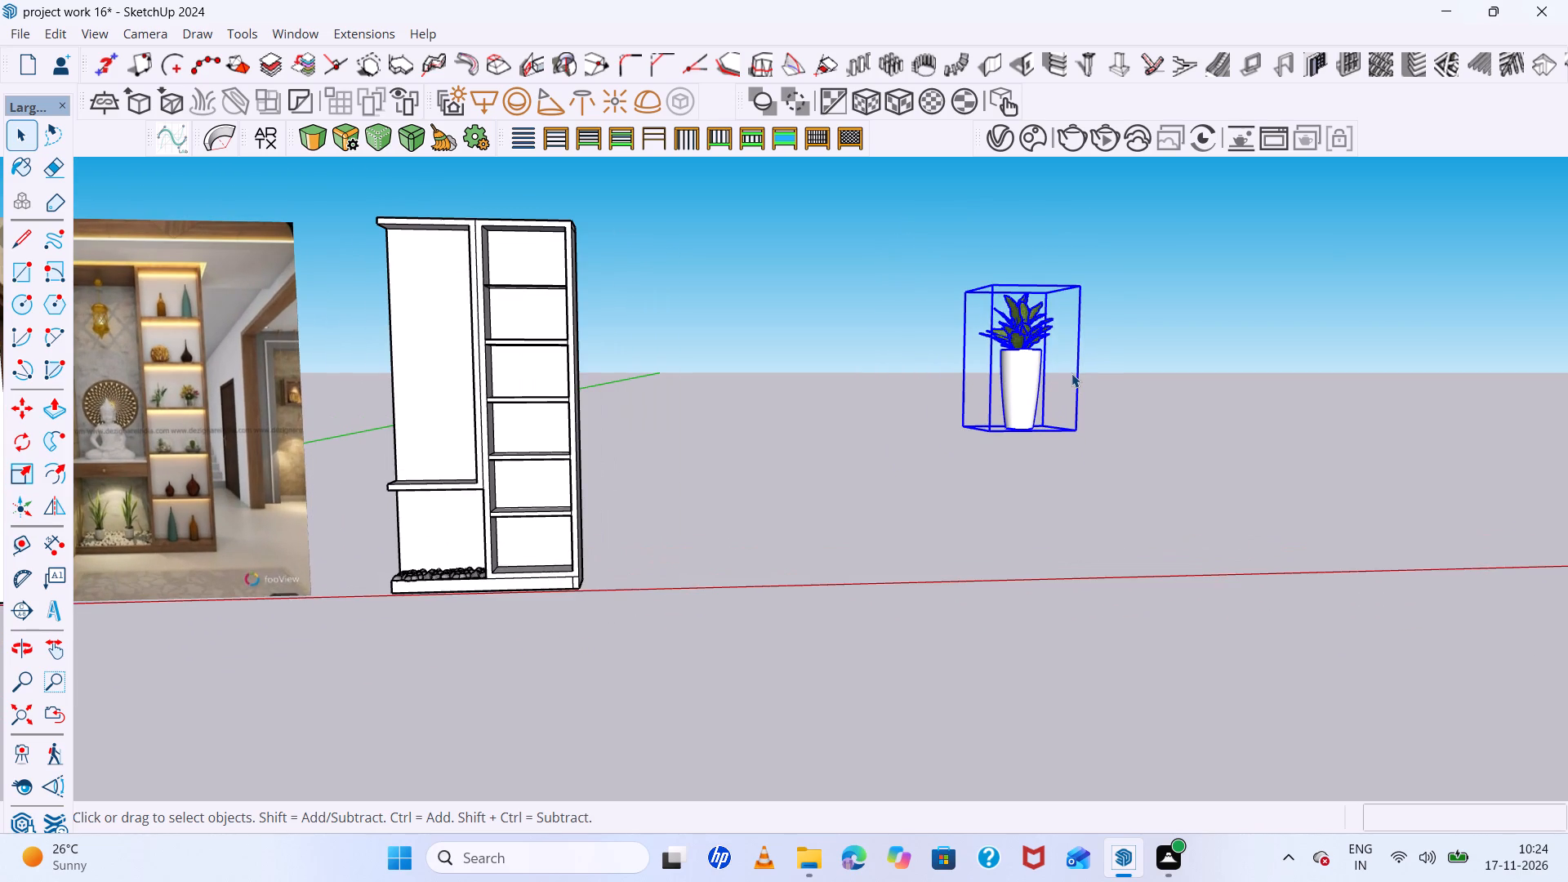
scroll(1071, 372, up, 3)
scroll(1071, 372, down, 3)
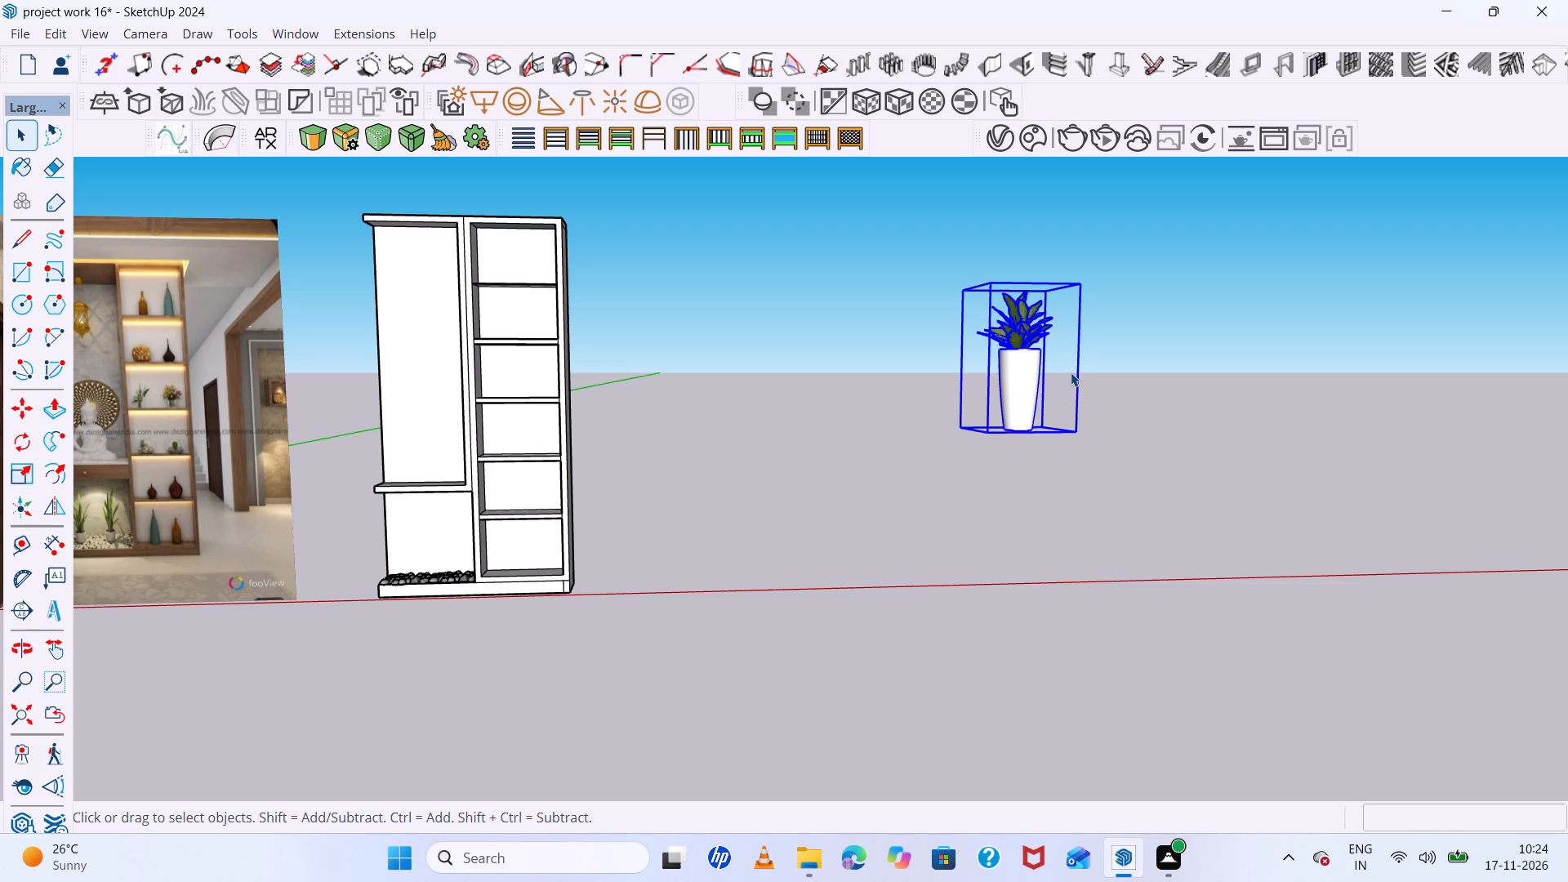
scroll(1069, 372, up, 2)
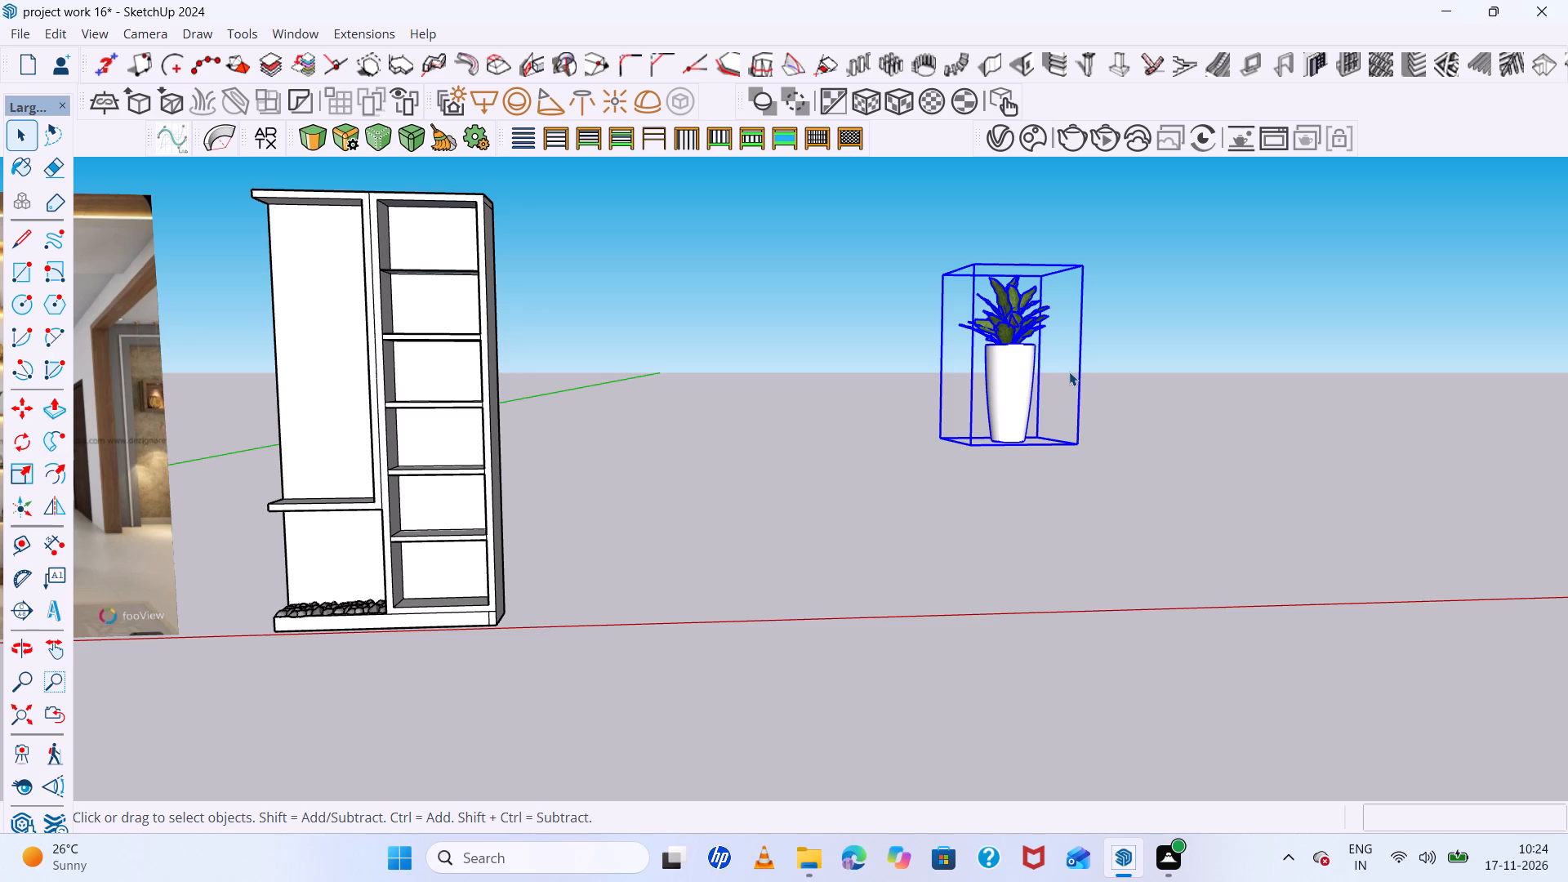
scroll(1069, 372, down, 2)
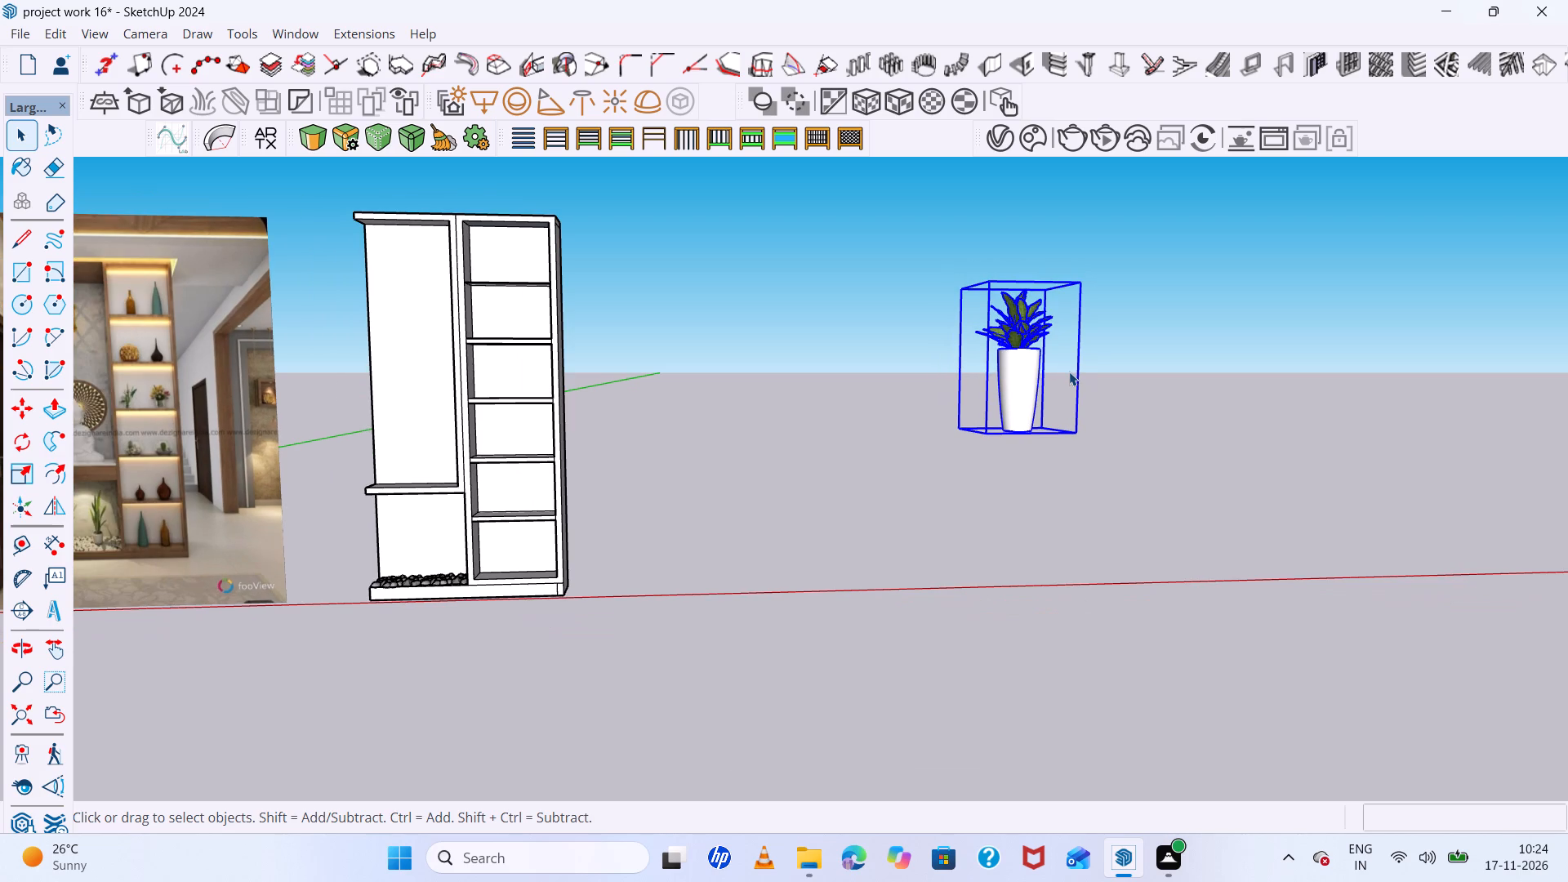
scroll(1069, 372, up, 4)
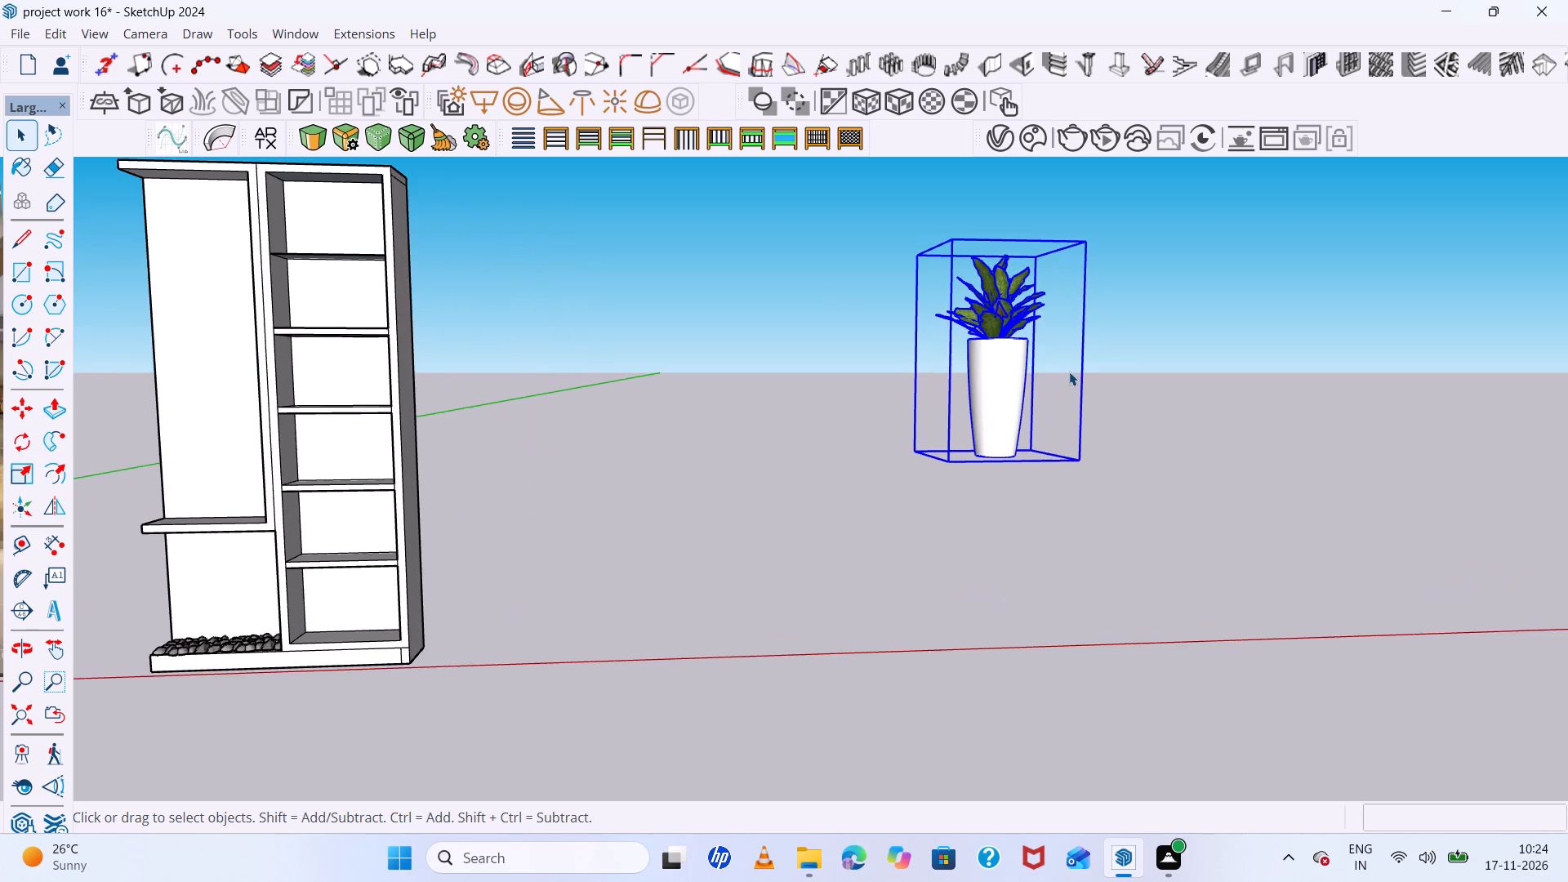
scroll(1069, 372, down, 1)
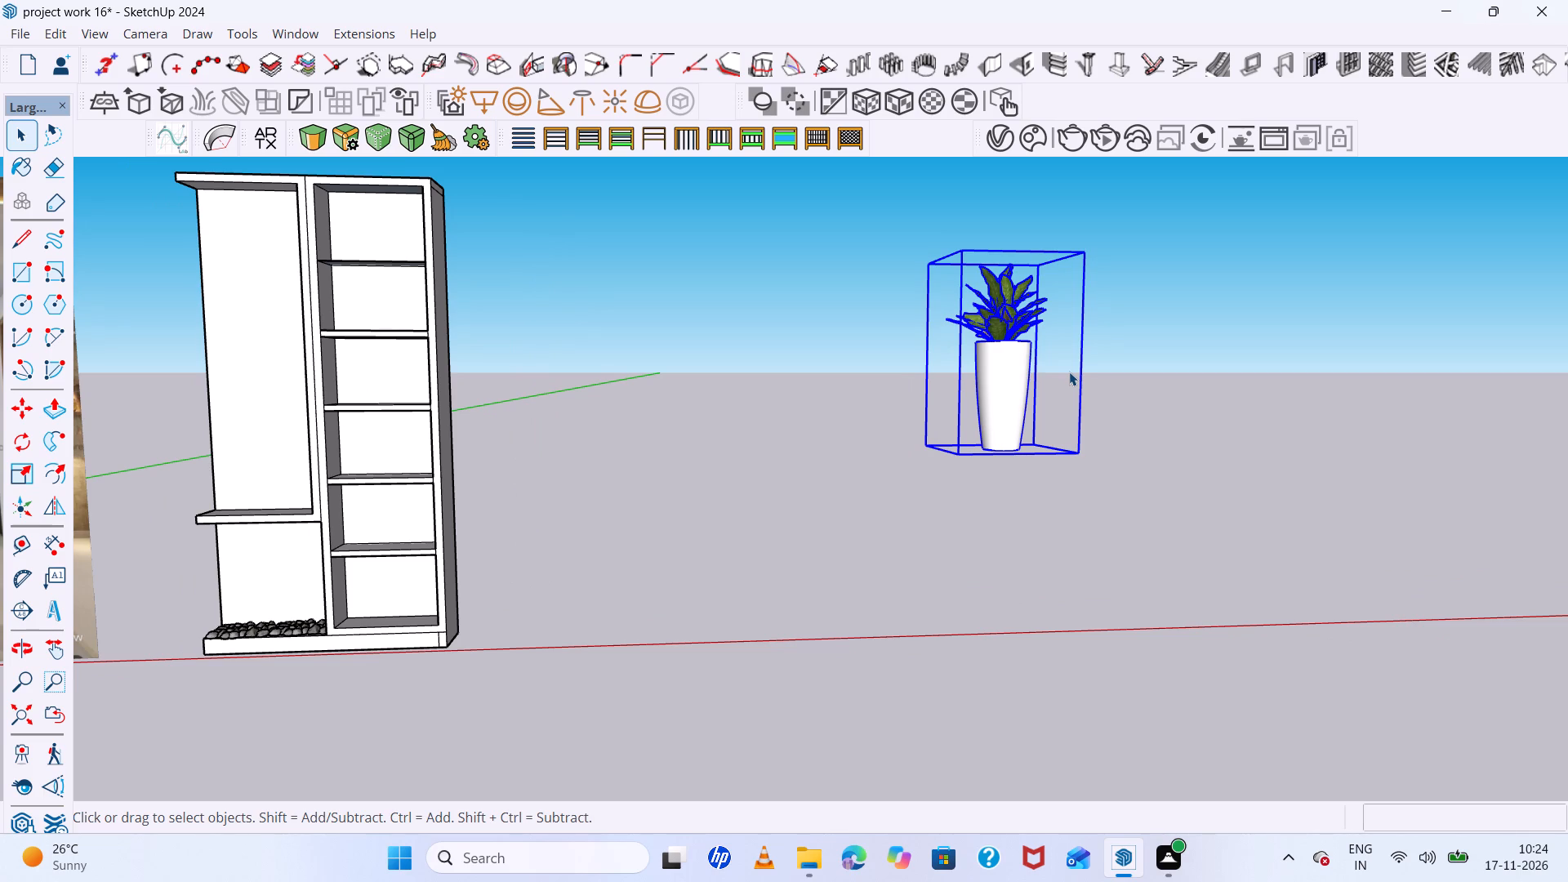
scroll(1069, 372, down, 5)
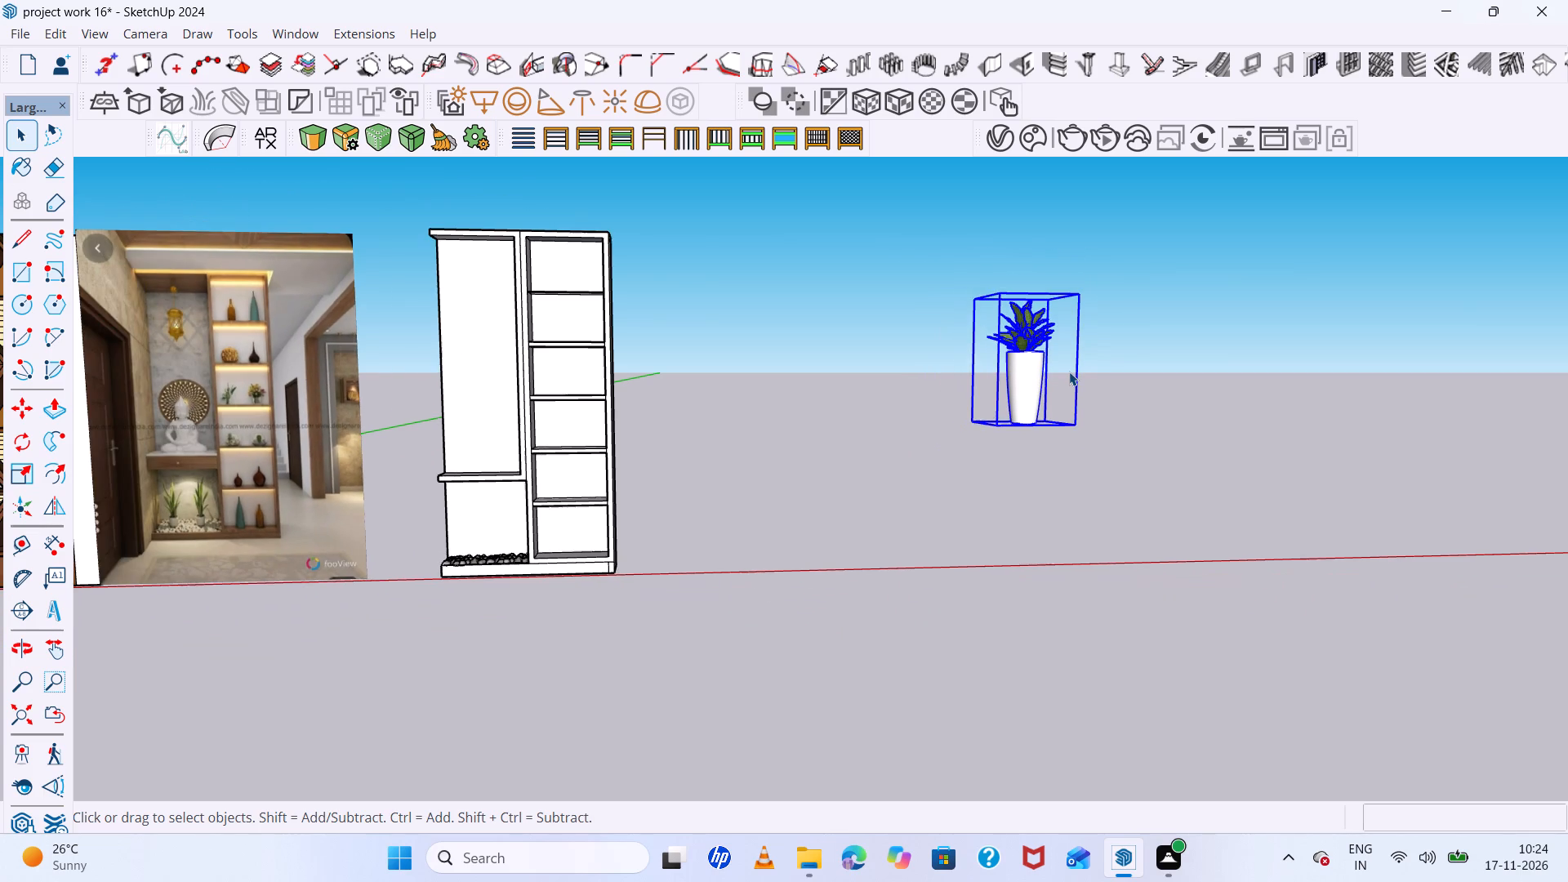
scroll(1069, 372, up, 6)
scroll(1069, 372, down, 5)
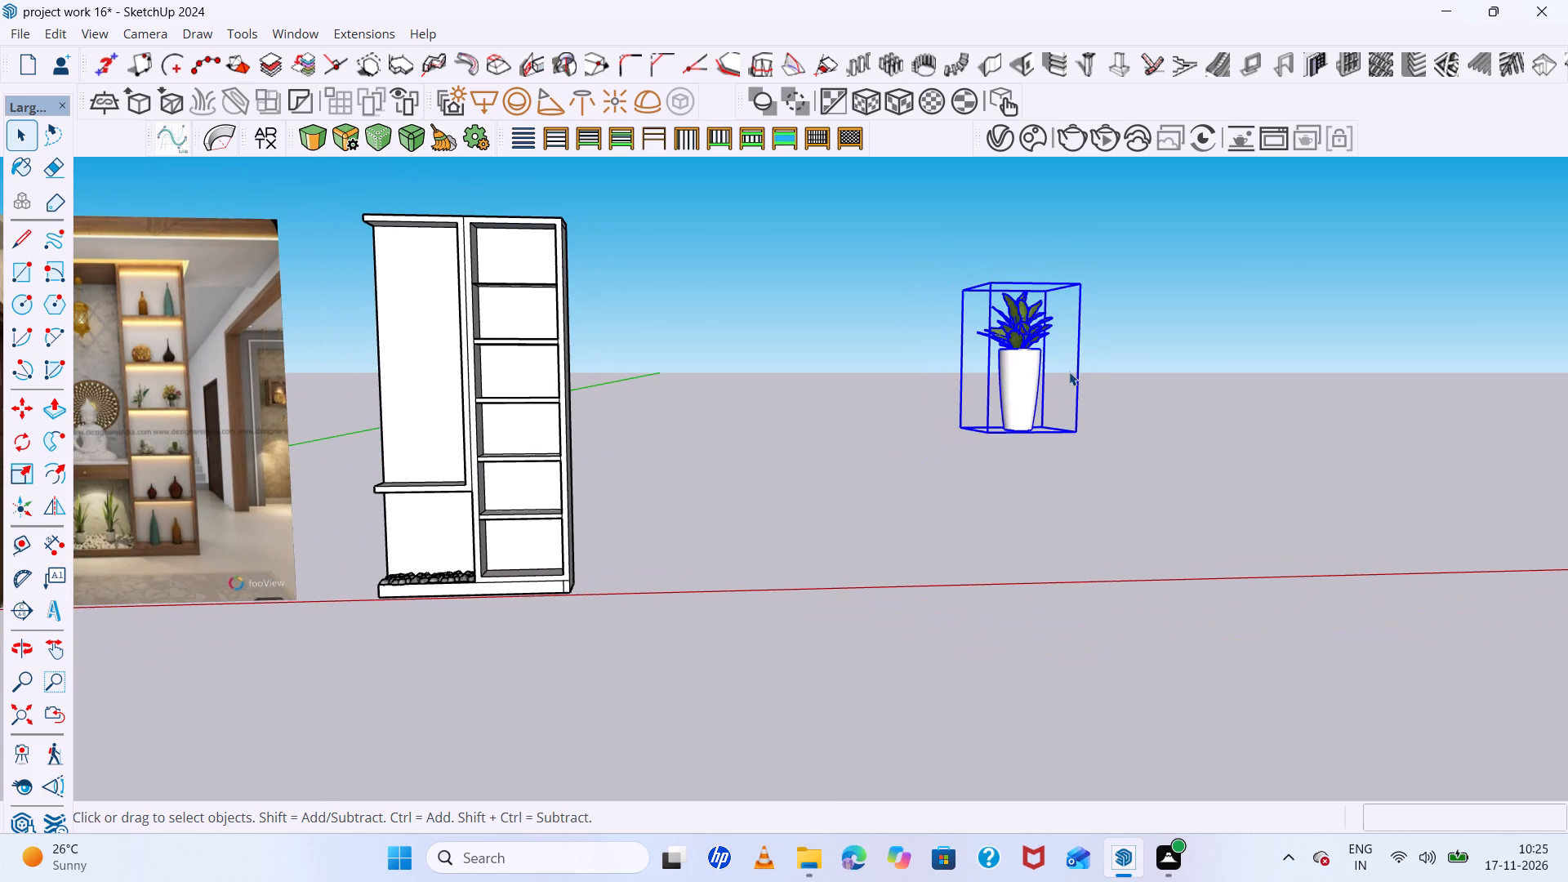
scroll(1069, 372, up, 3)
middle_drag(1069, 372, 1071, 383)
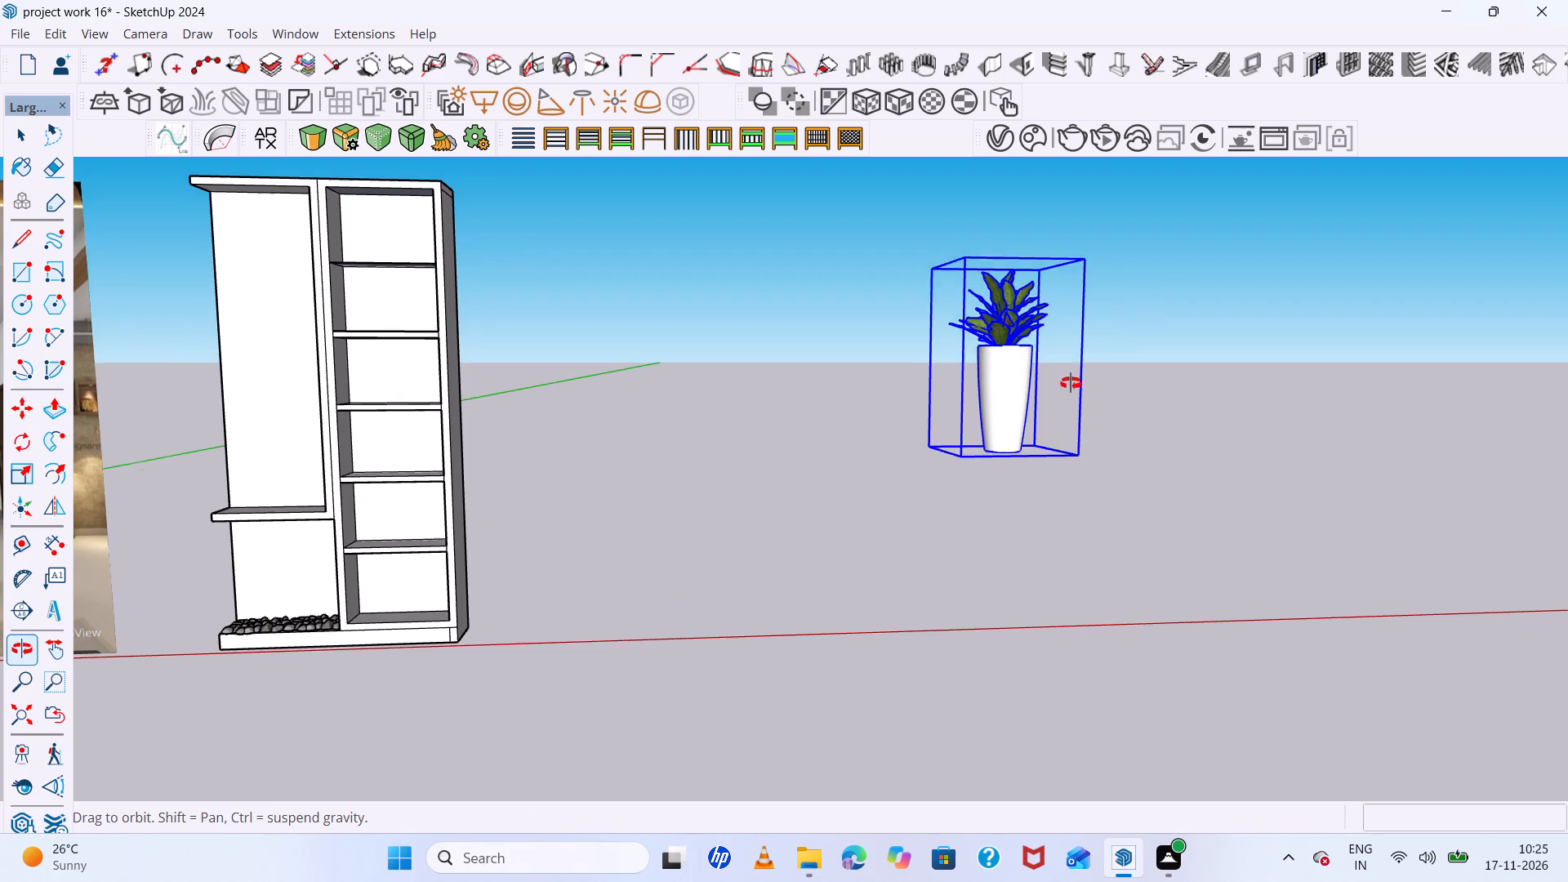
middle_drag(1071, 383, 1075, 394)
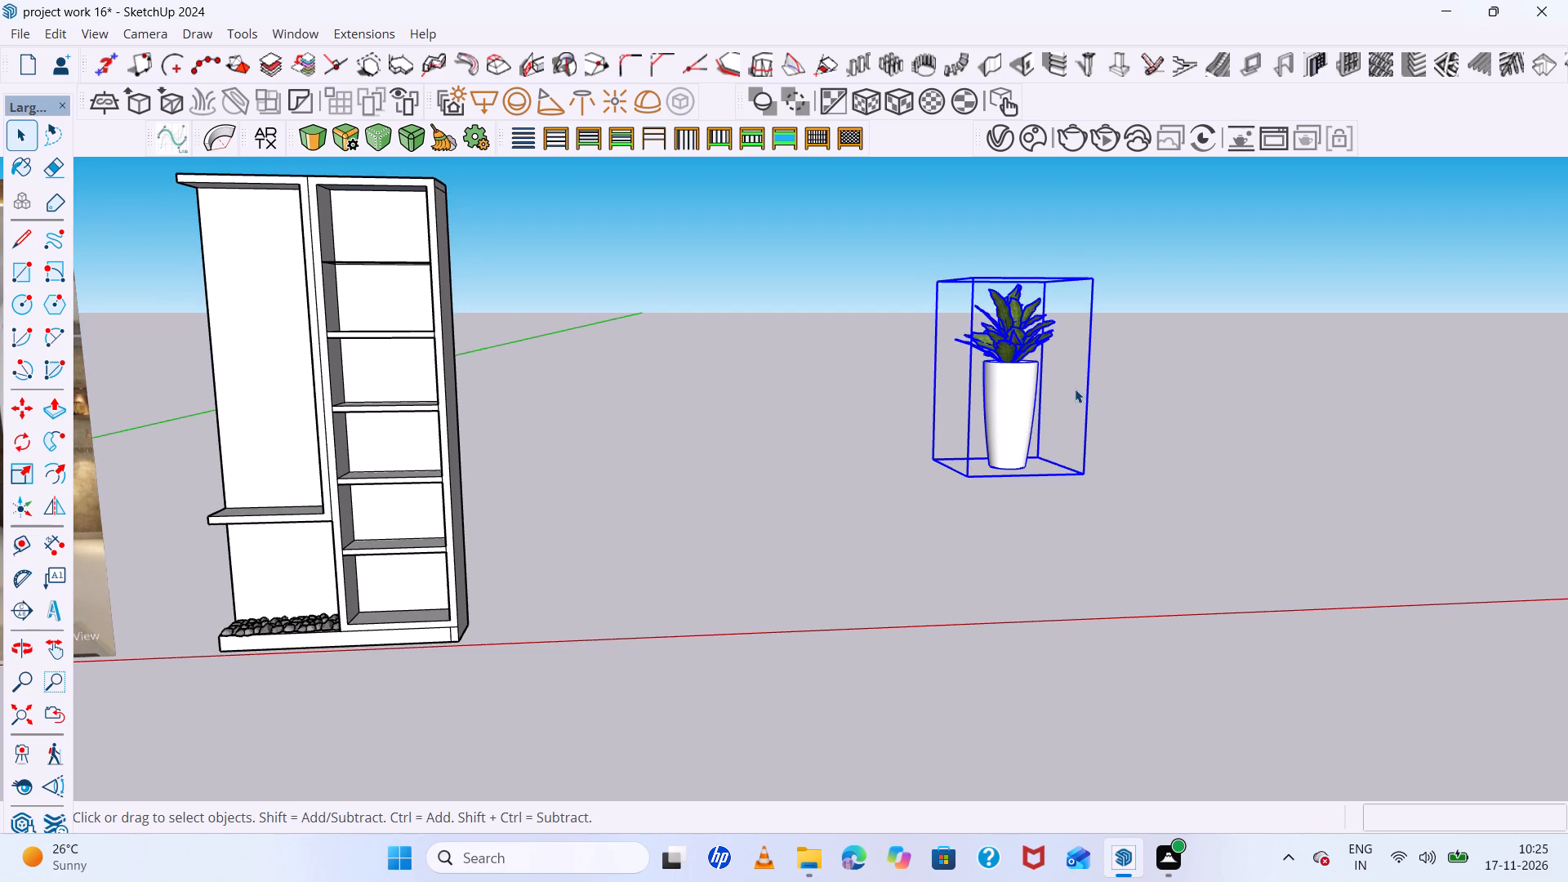
Scale the potted plant down uniformly again about its opposite corner, small enough to fit the cabinet's lower niche.
scroll(956, 350, down, 4)
middle_drag(956, 350, 958, 464)
scroll(1049, 345, up, 5)
middle_drag(1022, 417, 1022, 385)
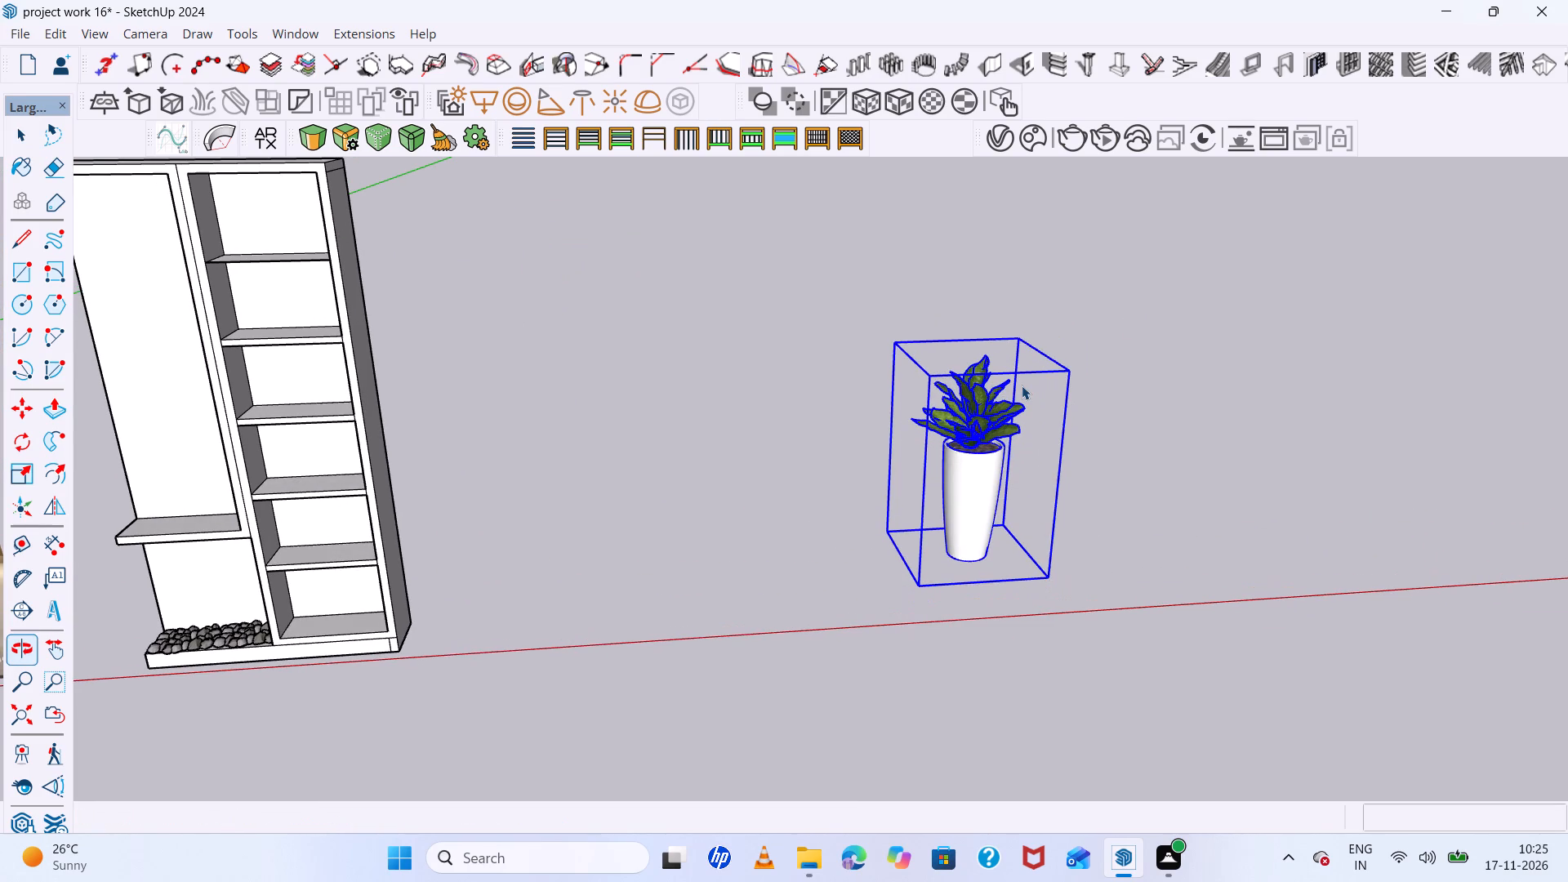
key(s)
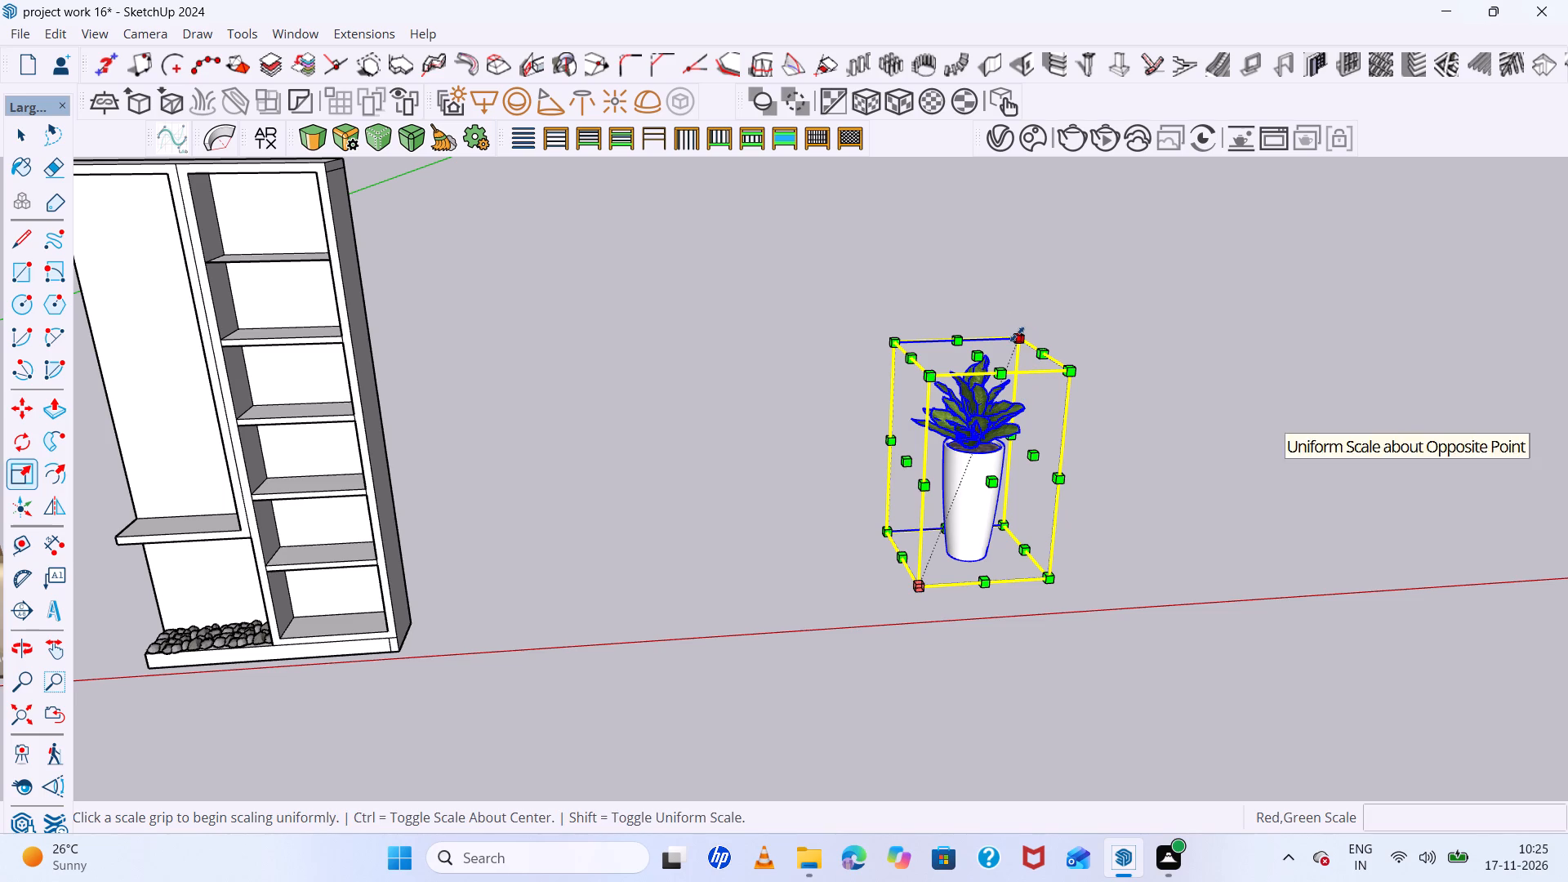
drag(1017, 334, 939, 475)
scroll(938, 517, up, 7)
middle_drag(982, 582, 1062, 426)
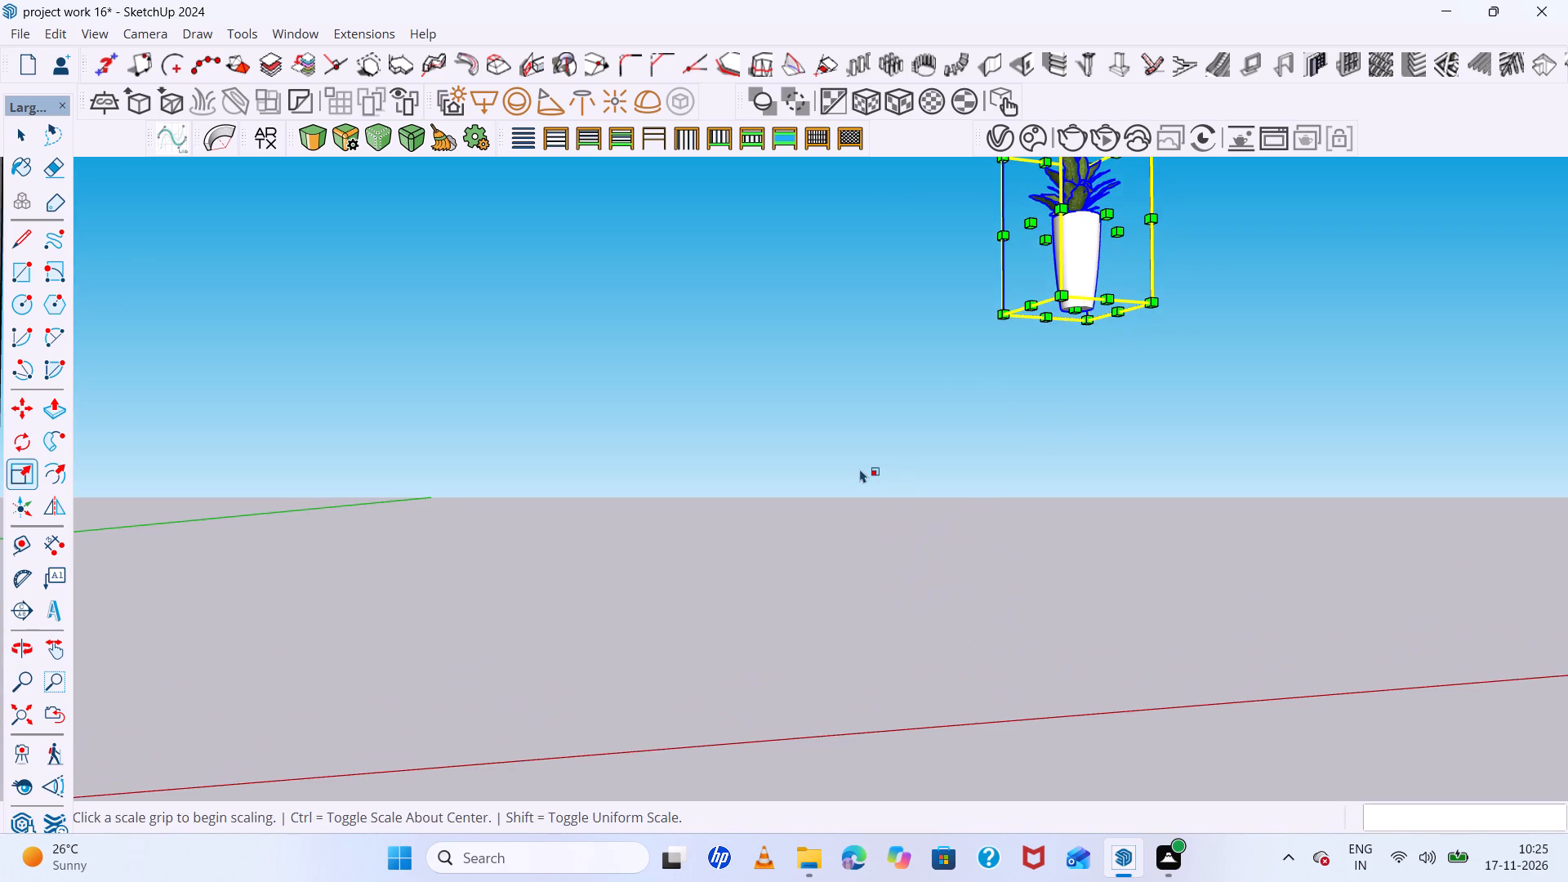
scroll(860, 469, down, 6)
middle_drag(857, 459, 875, 518)
key(space)
Move the potted plant about 4' 5" into the cabinet's lower niche, onto the rock bed's outer end.
scroll(1050, 403, up, 5)
scroll(949, 349, down, 1)
middle_drag(948, 349, 950, 498)
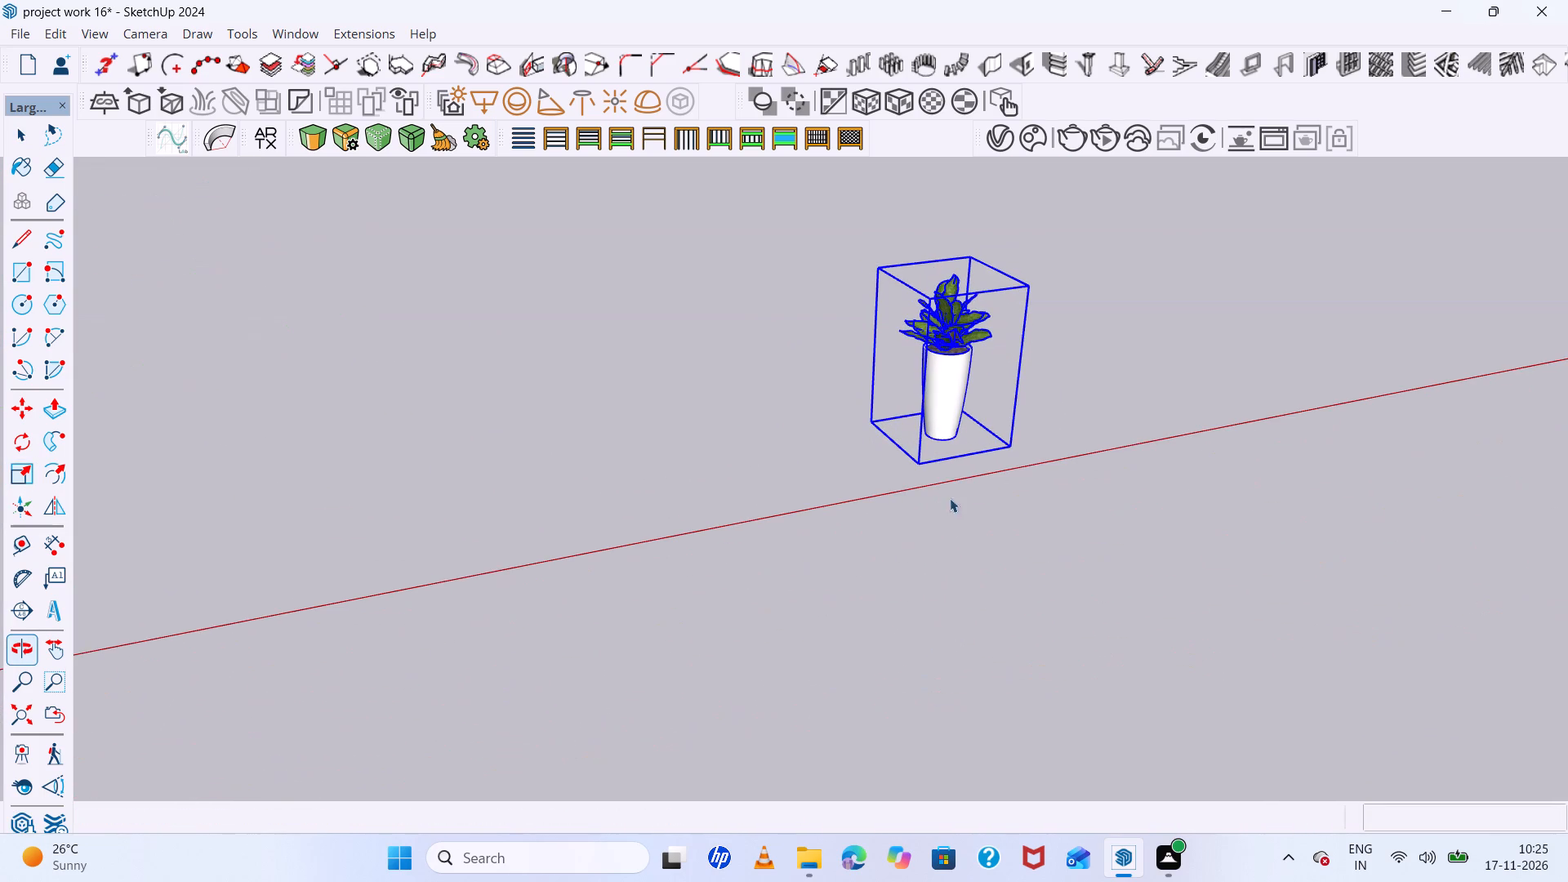
click(962, 379)
key(m)
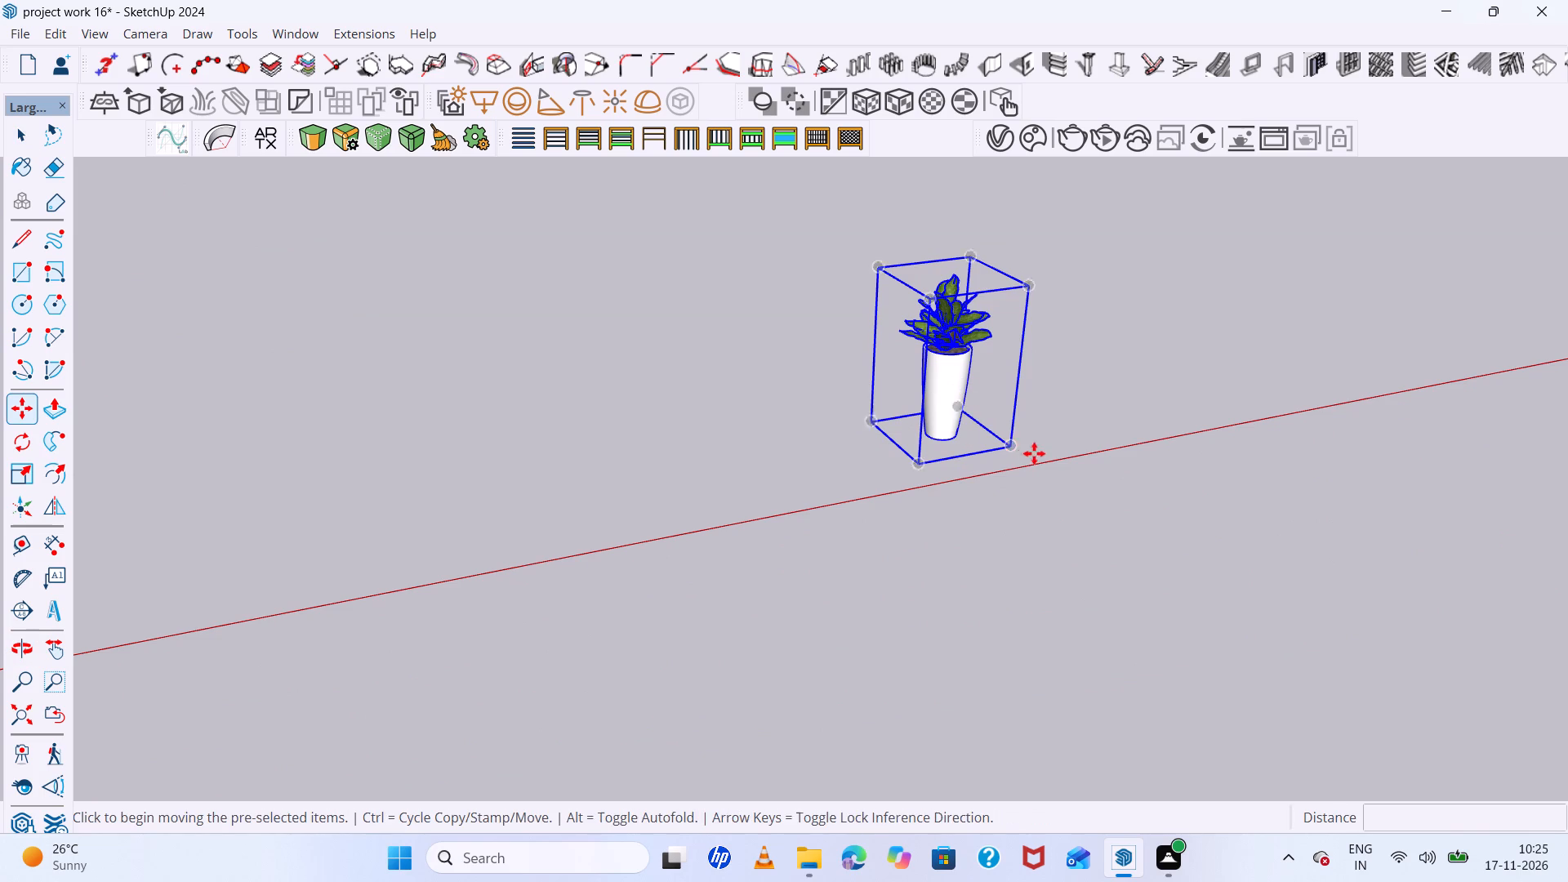
click(920, 466)
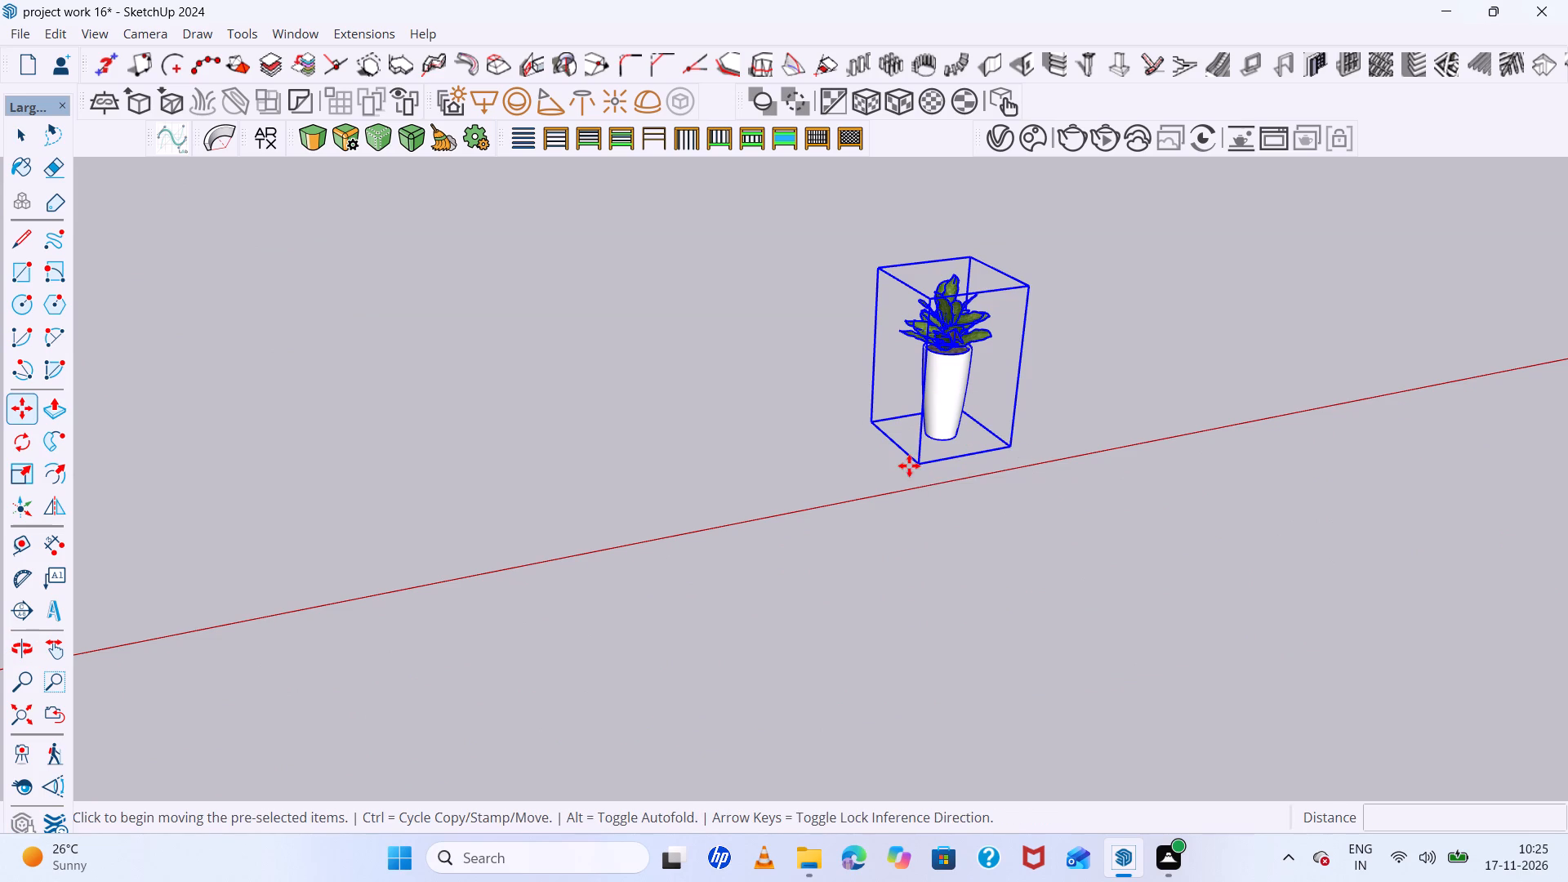
scroll(901, 465, down, 18)
scroll(900, 459, down, 6)
scroll(643, 470, up, 9)
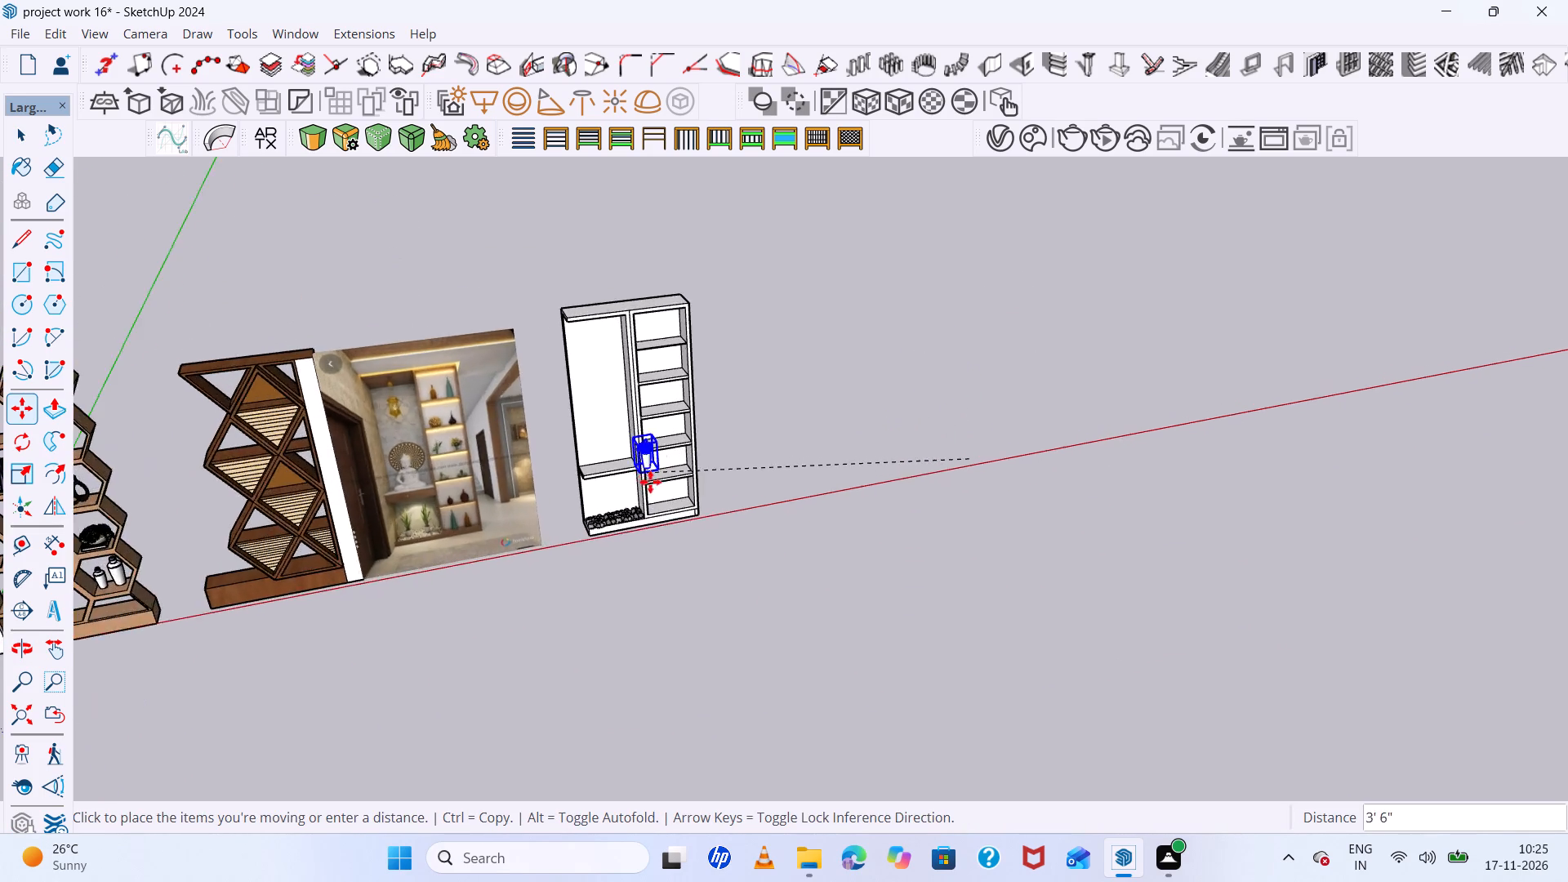
scroll(650, 482, up, 3)
scroll(572, 508, up, 12)
scroll(545, 569, up, 4)
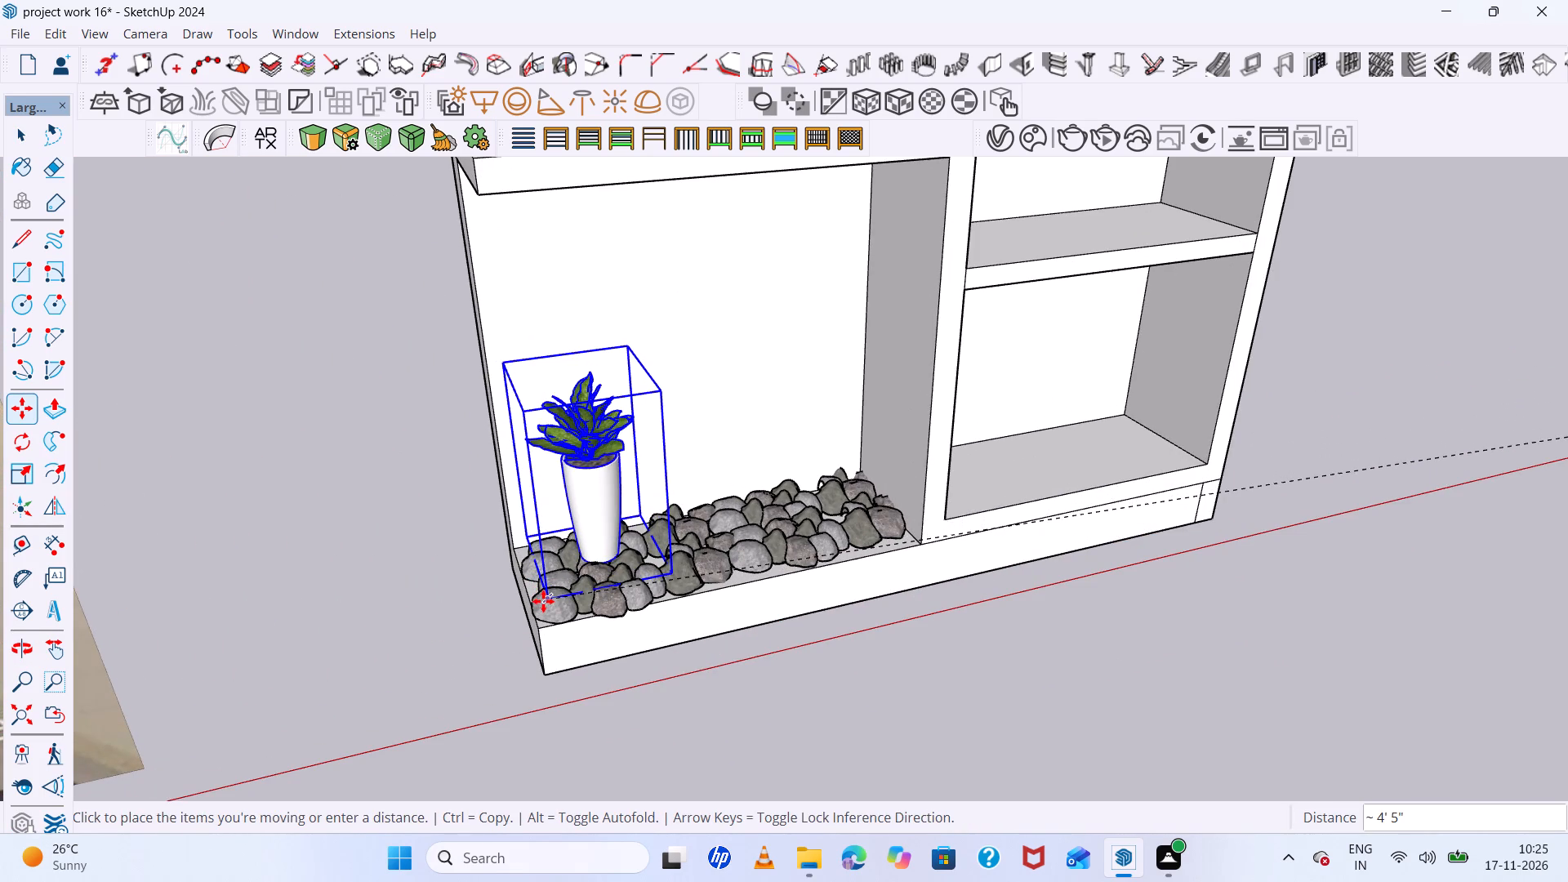
click(543, 601)
Nudge the potted plant slightly across the rocks in the lower niche.
scroll(637, 557, up, 5)
middle_drag(636, 550, 934, 494)
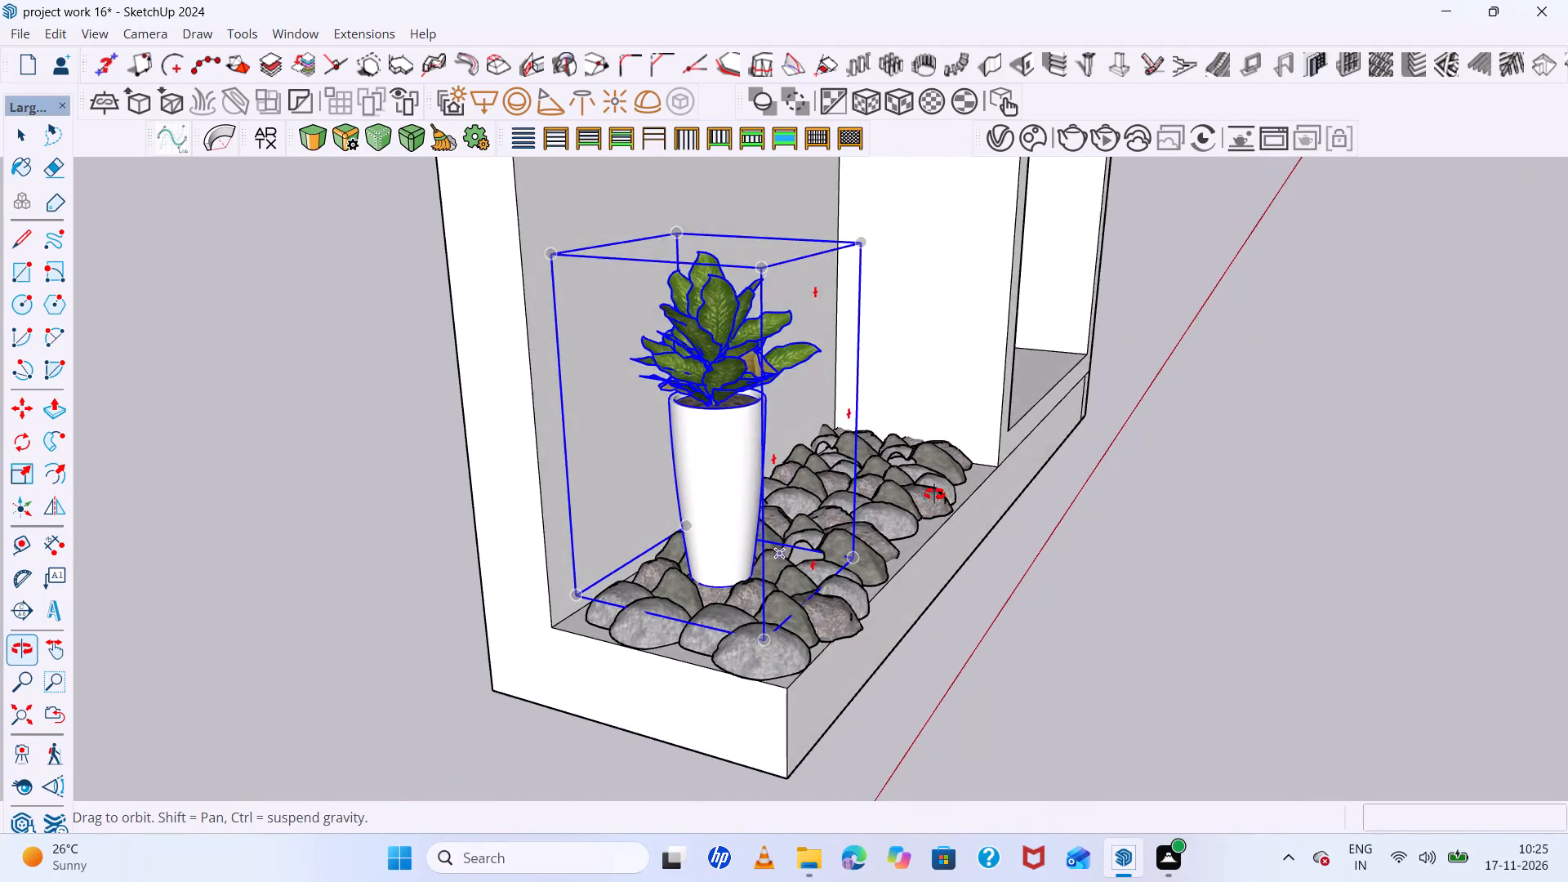
middle_drag(934, 494, 906, 529)
scroll(764, 604, up, 5)
click(707, 593)
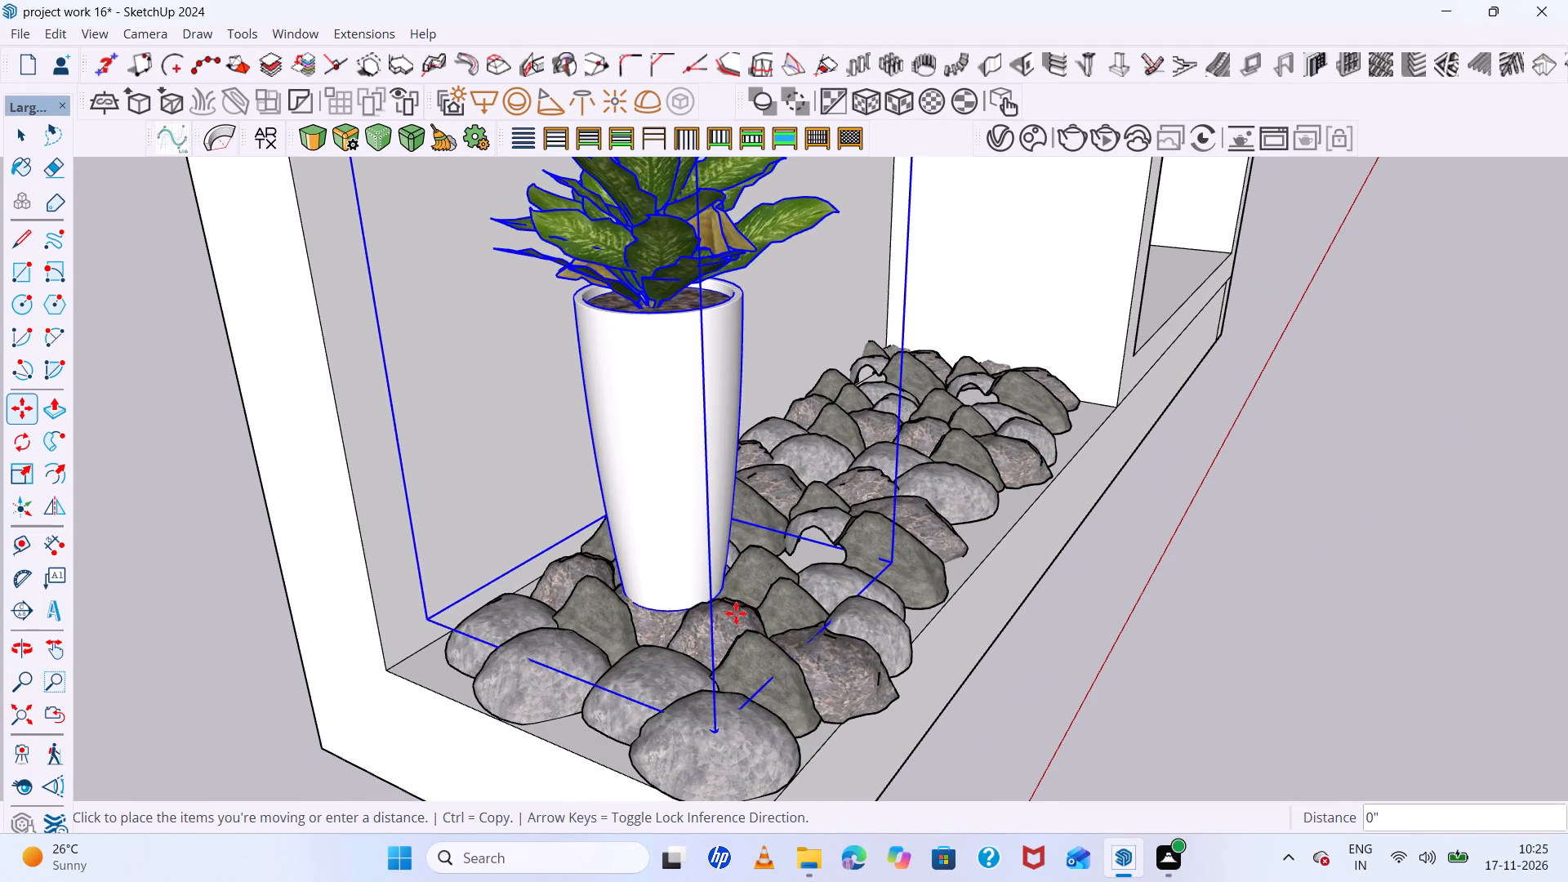
click(759, 624)
Raise the potted plant vertically so its pot stands clear of the rocks.
scroll(643, 589, down, 7)
scroll(751, 604, down, 3)
middle_drag(751, 604, 743, 557)
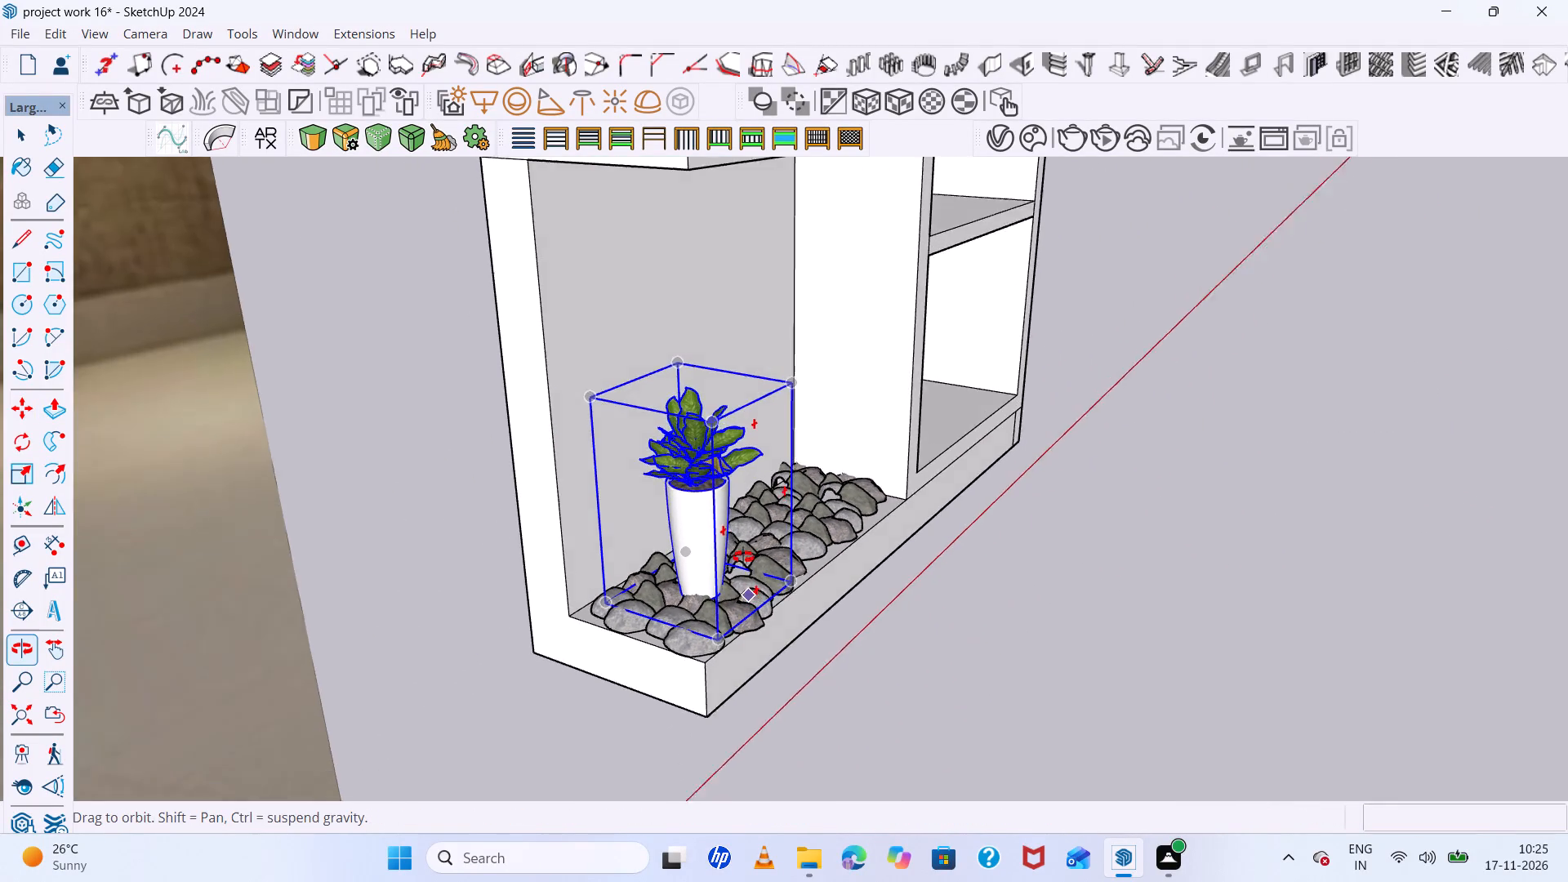
middle_drag(743, 557, 746, 537)
scroll(746, 562, up, 7)
middle_drag(745, 564, 654, 546)
click(649, 502)
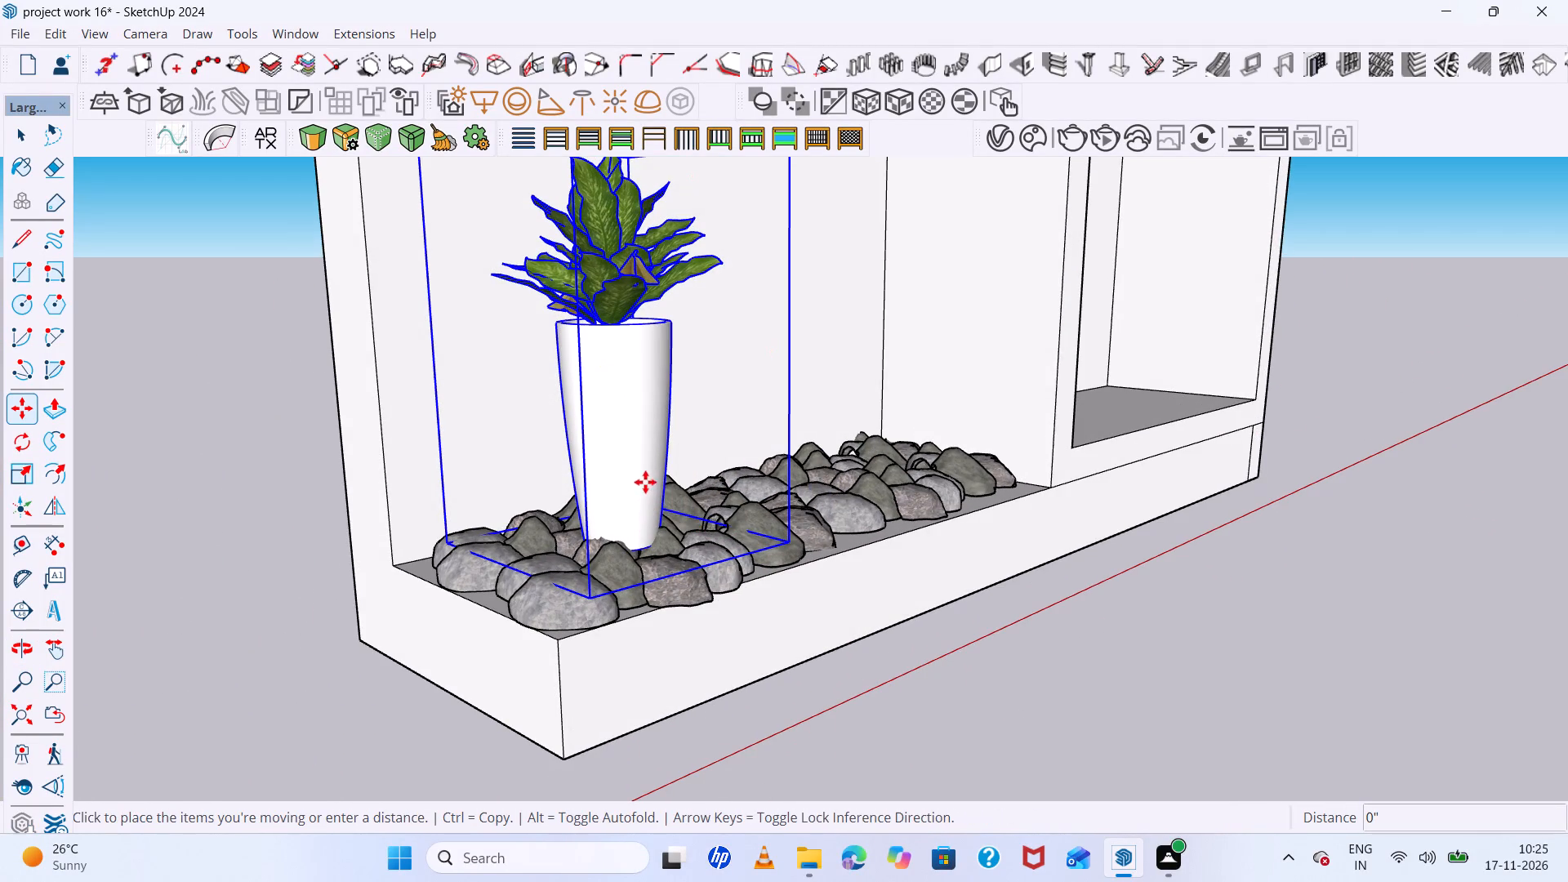
key(Up)
click(637, 479)
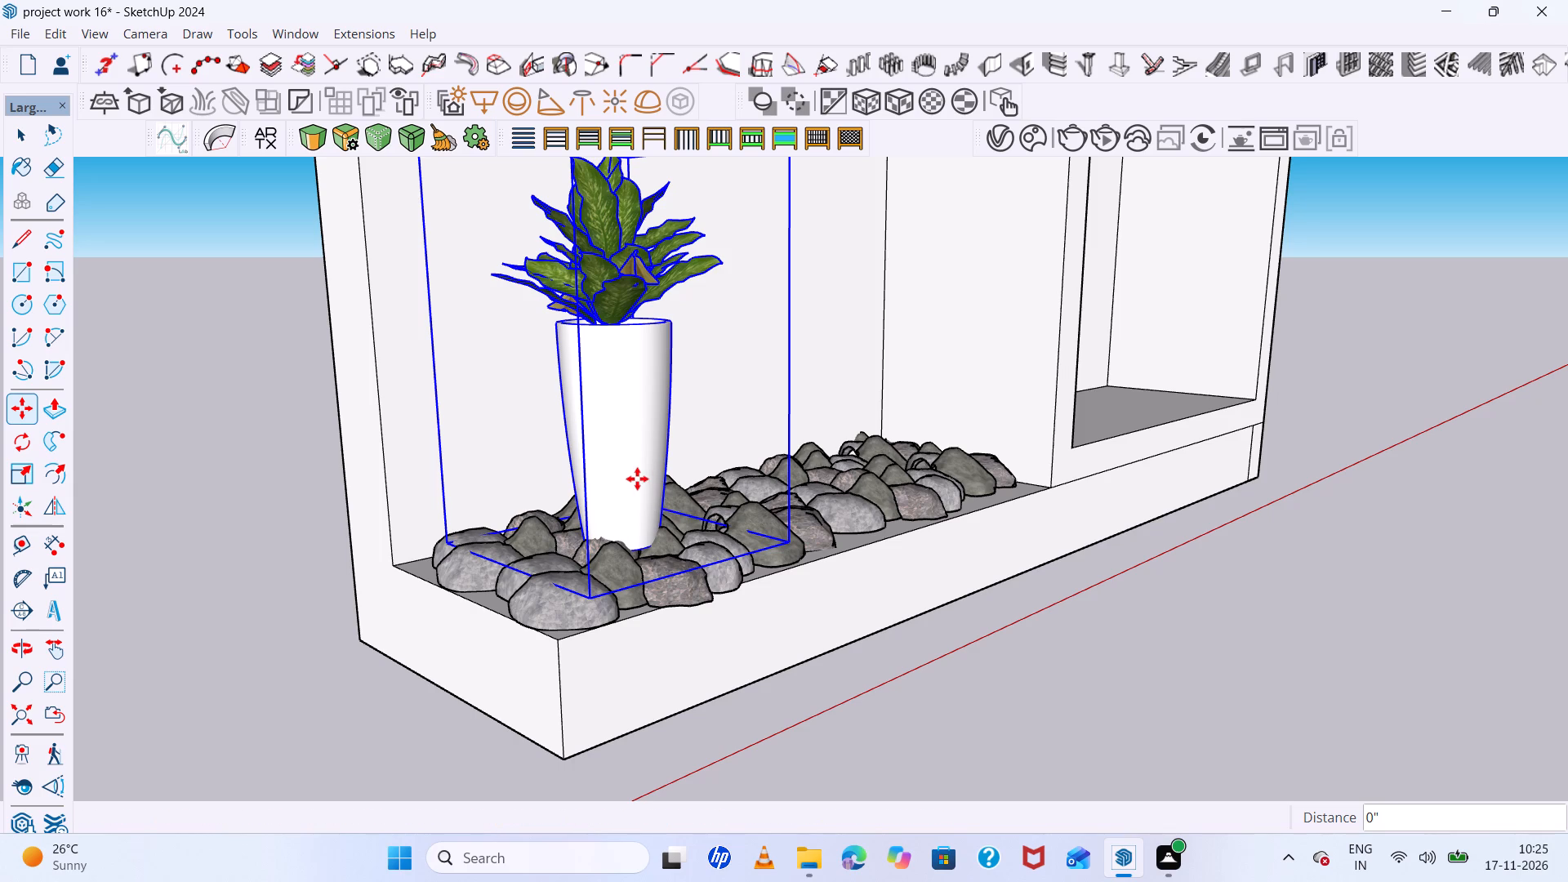
scroll(635, 401, down, 5)
middle_drag(608, 388, 542, 369)
scroll(693, 428, up, 4)
click(546, 400)
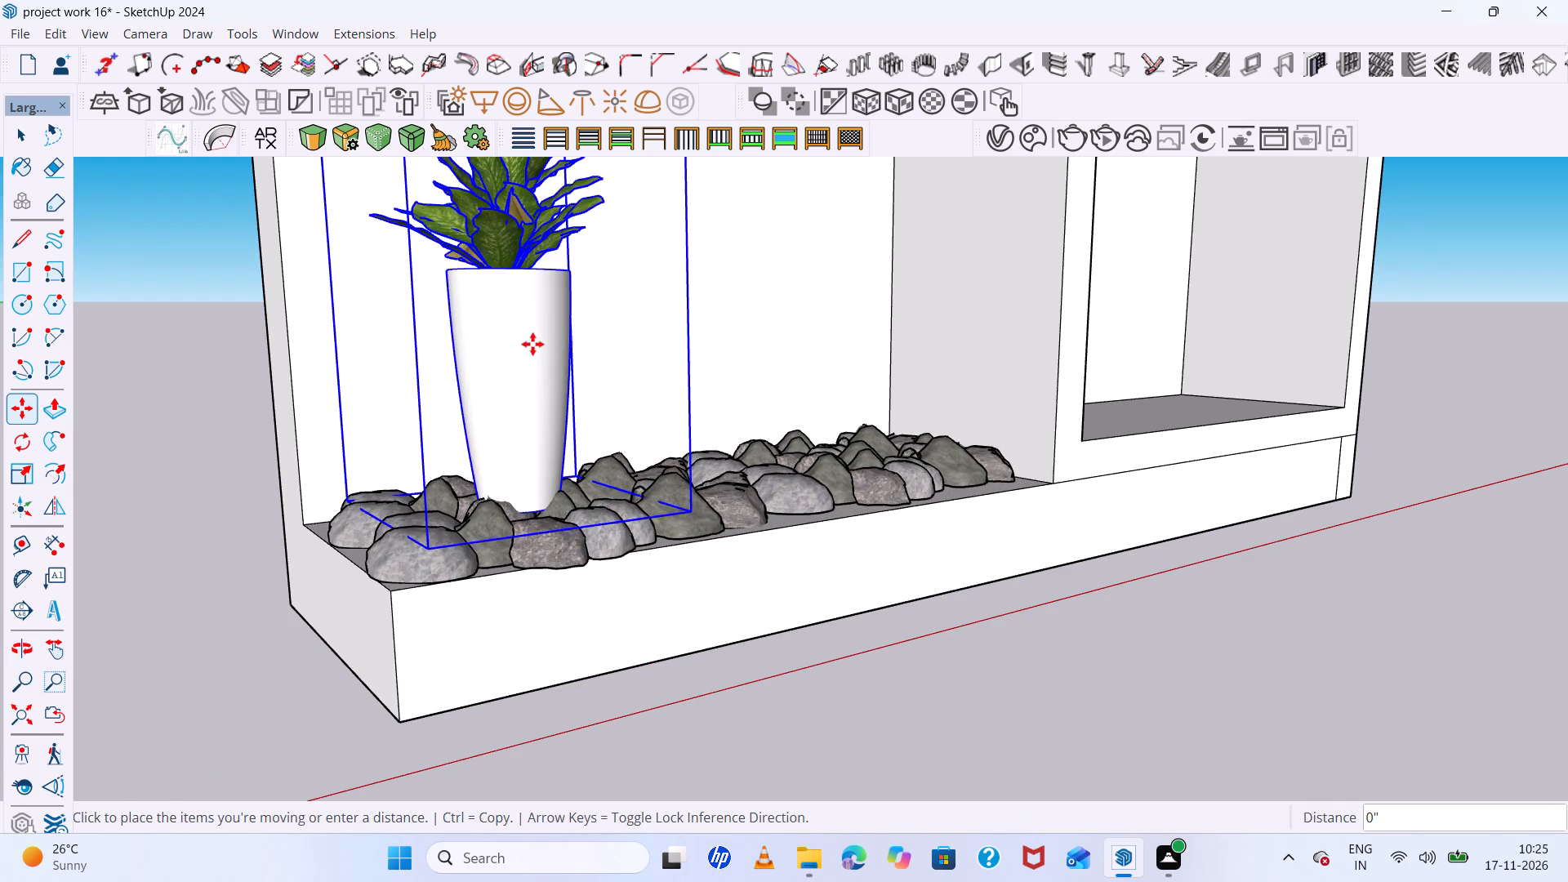
click(532, 335)
Lower the potted plant so its base sits among the rocks at the niche's outer end, and deselect it.
scroll(593, 403, up, 5)
middle_drag(593, 404, 462, 408)
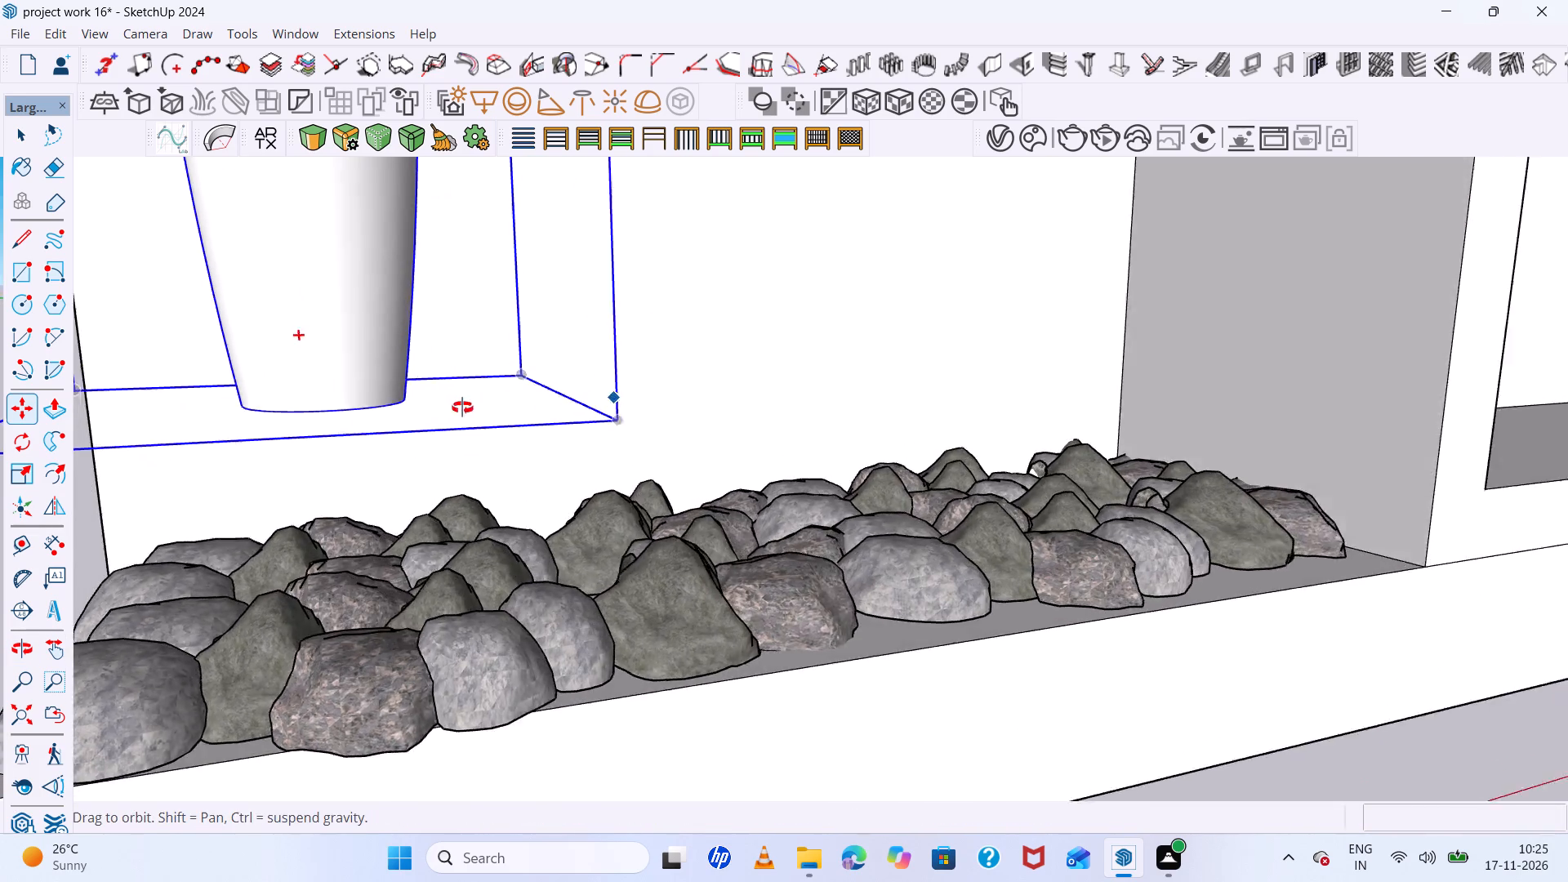
middle_drag(462, 408, 429, 388)
click(528, 389)
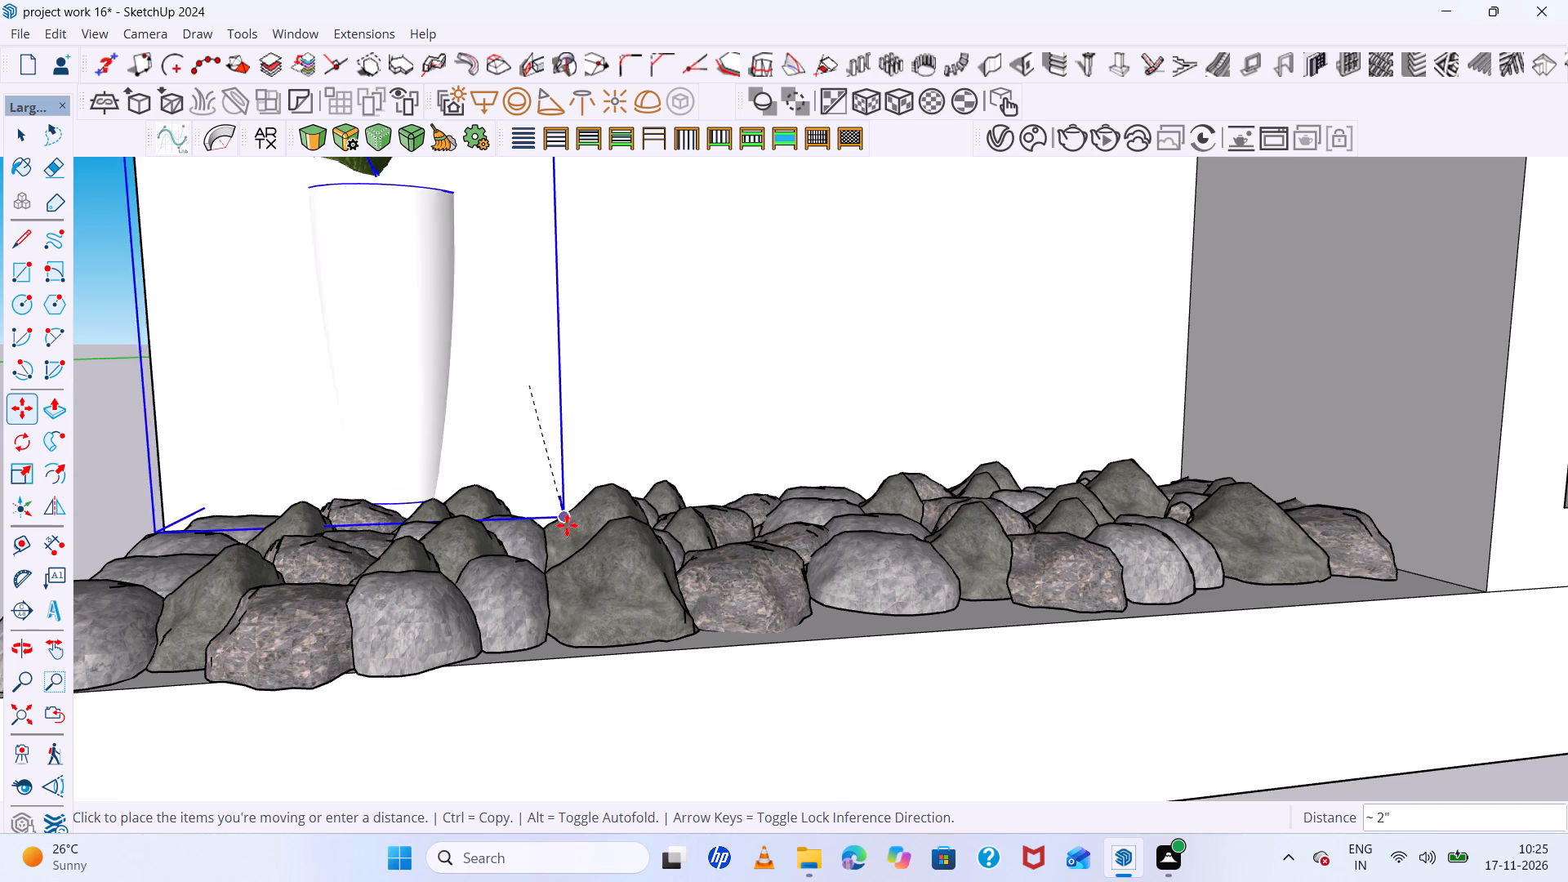
click(514, 583)
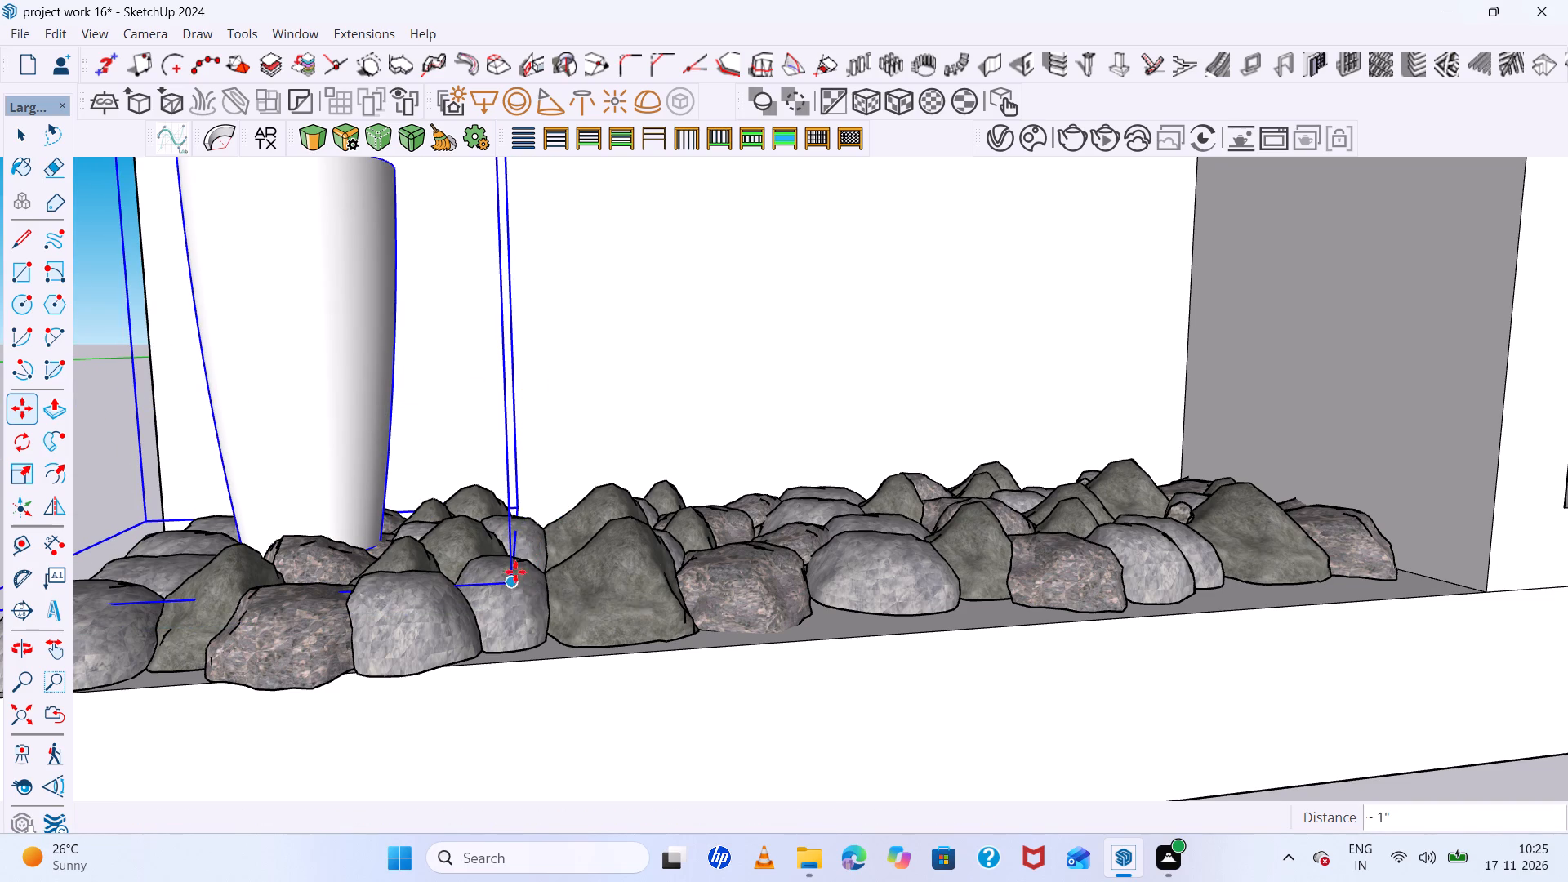
scroll(525, 561, down, 14)
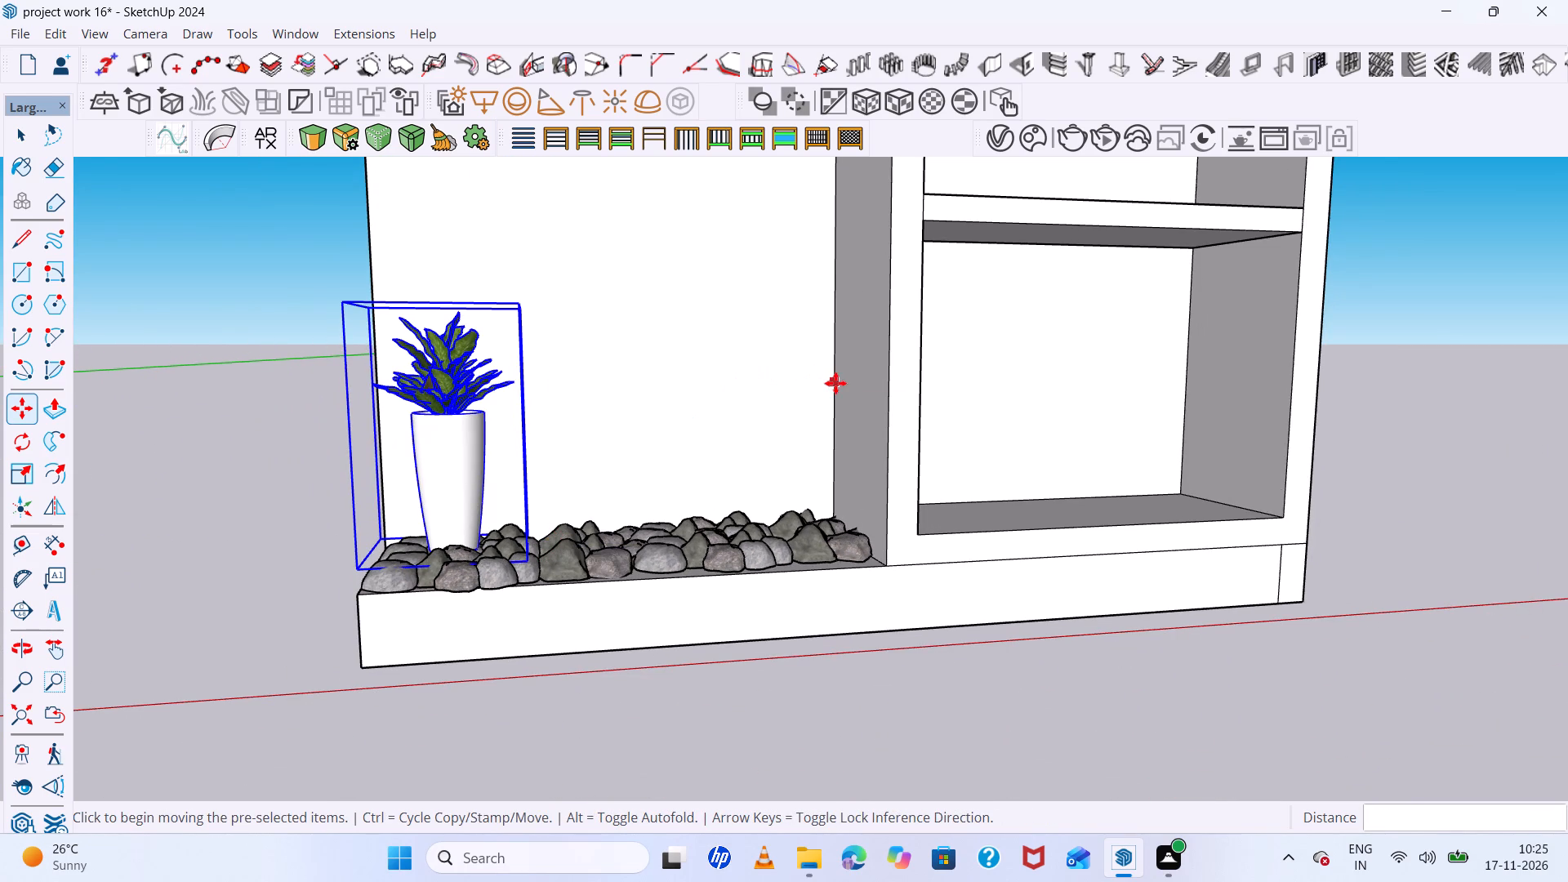
scroll(763, 511, down, 15)
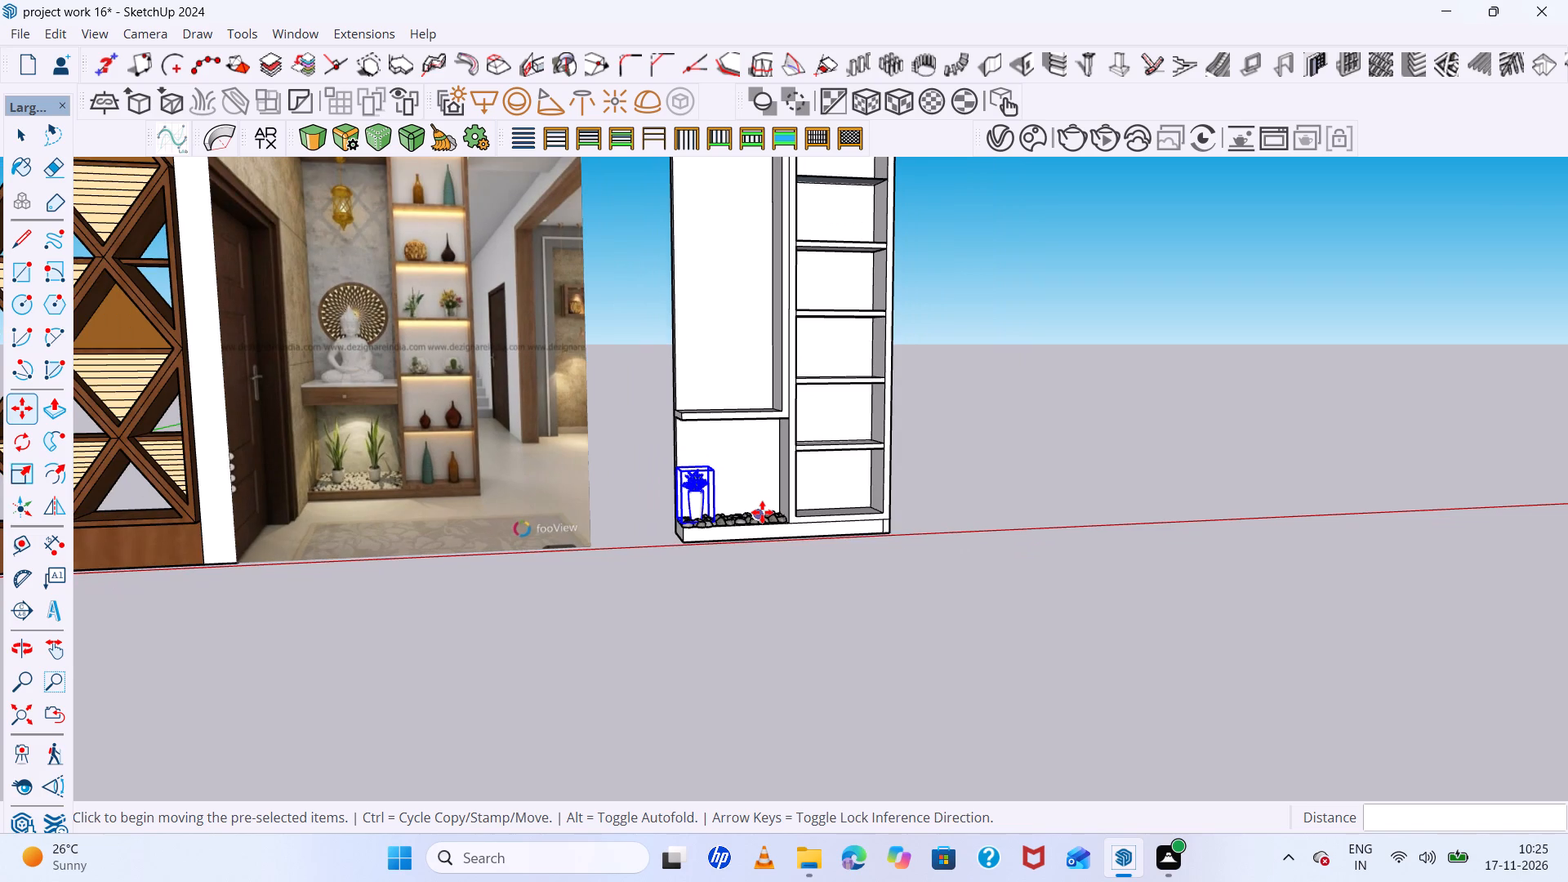
scroll(669, 474, up, 9)
key(space)
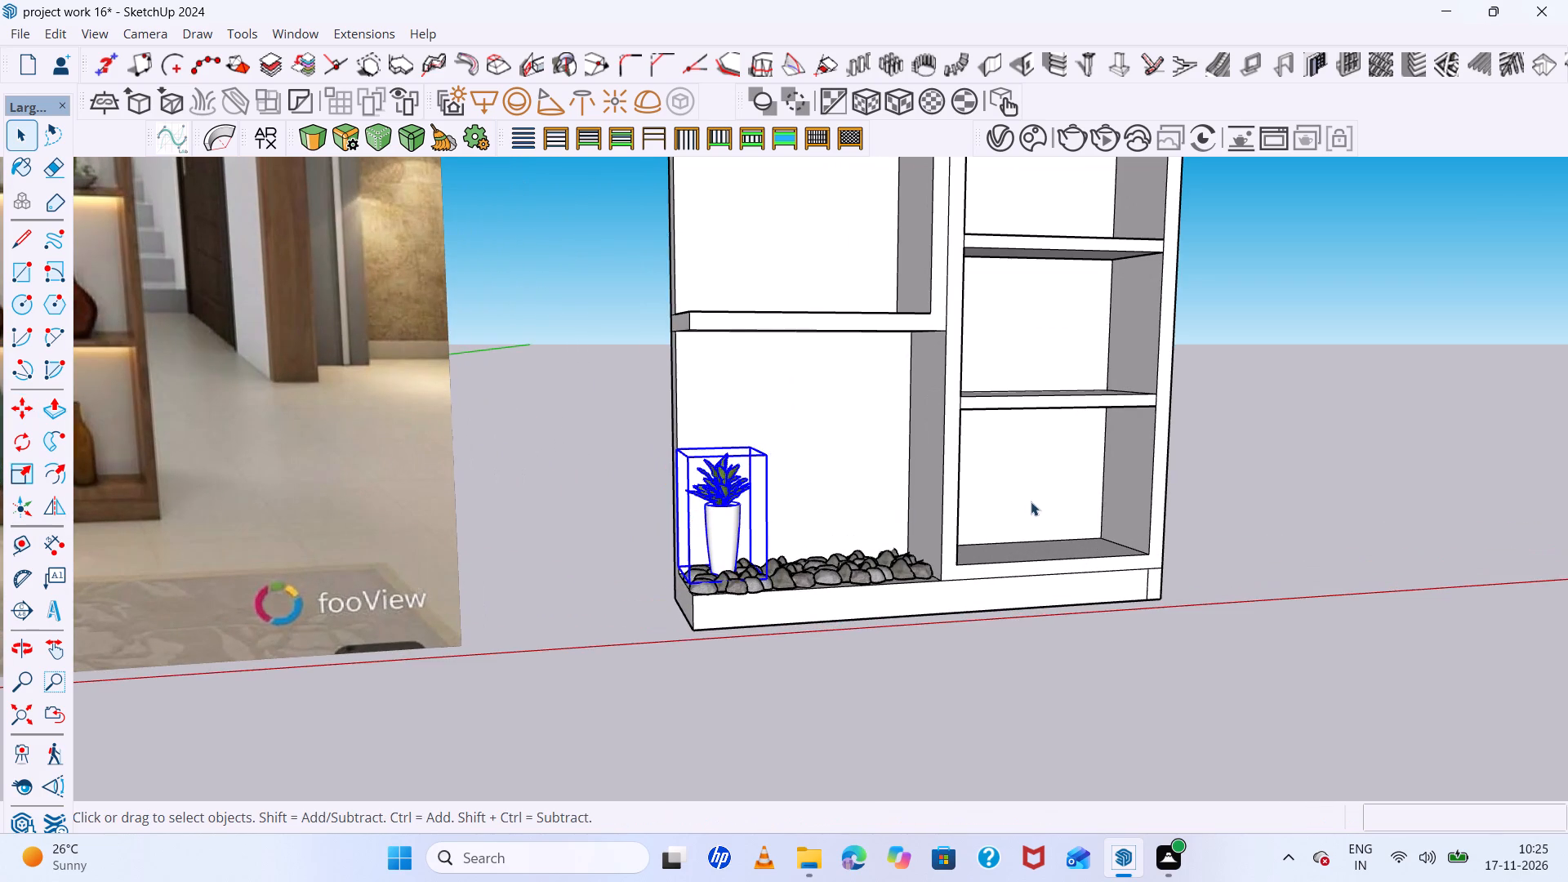
click(1345, 465)
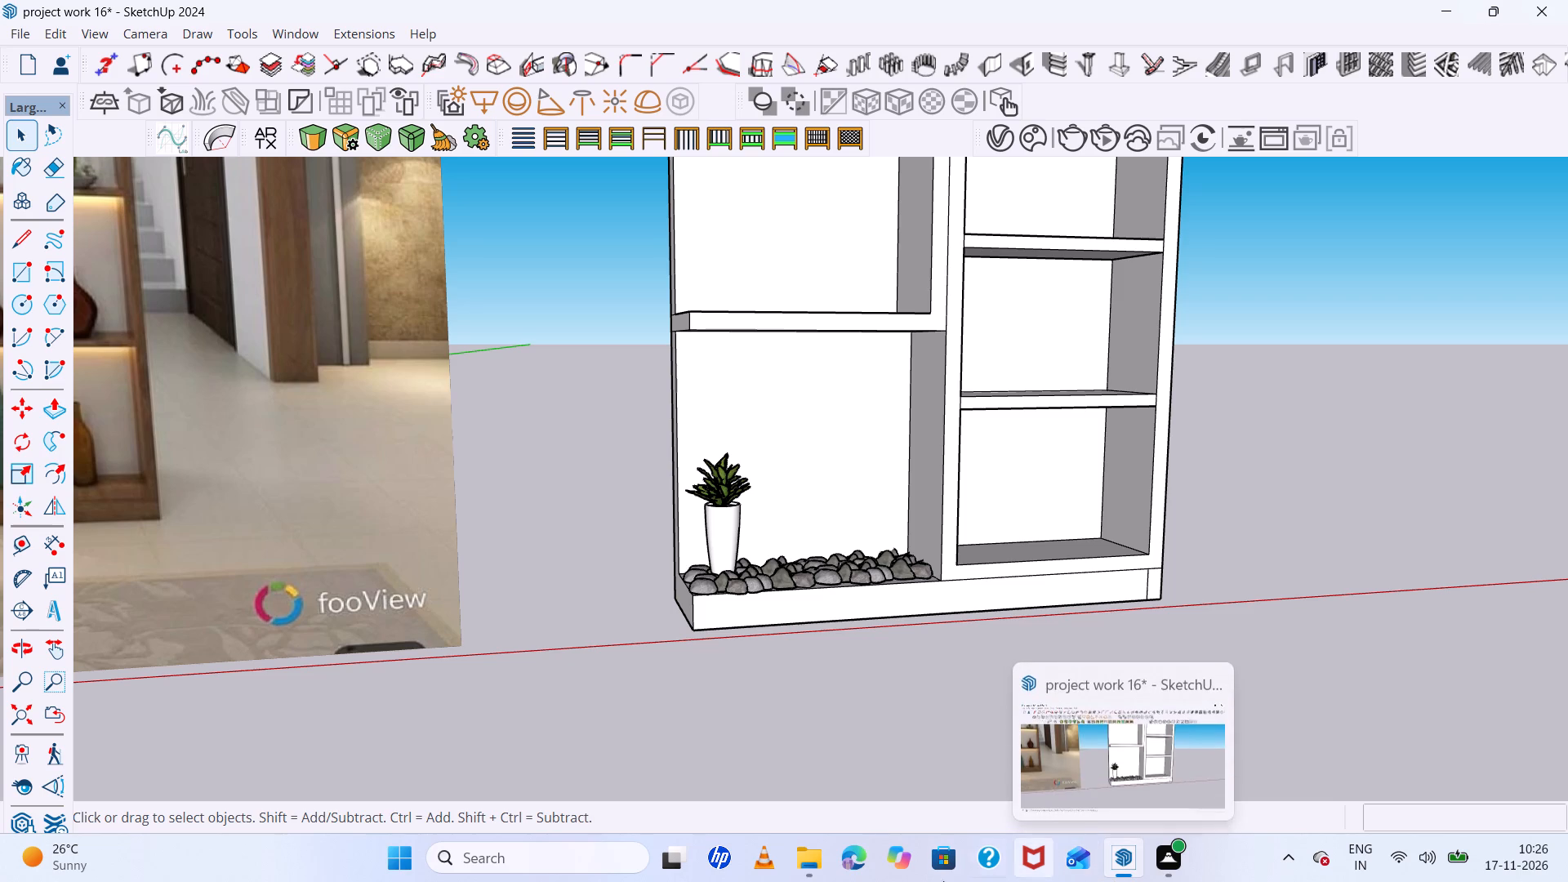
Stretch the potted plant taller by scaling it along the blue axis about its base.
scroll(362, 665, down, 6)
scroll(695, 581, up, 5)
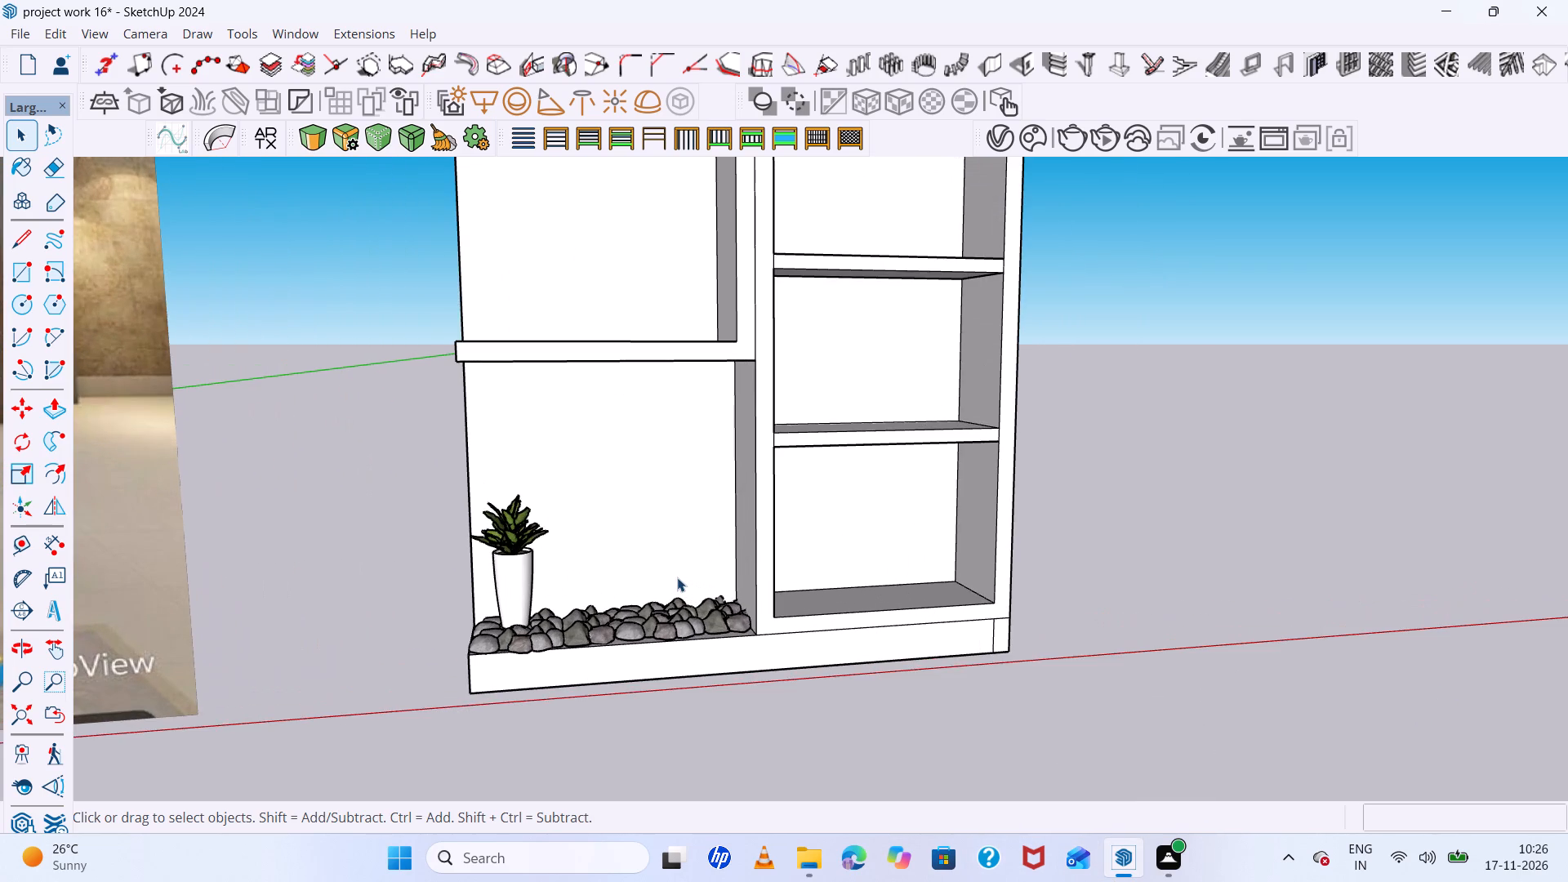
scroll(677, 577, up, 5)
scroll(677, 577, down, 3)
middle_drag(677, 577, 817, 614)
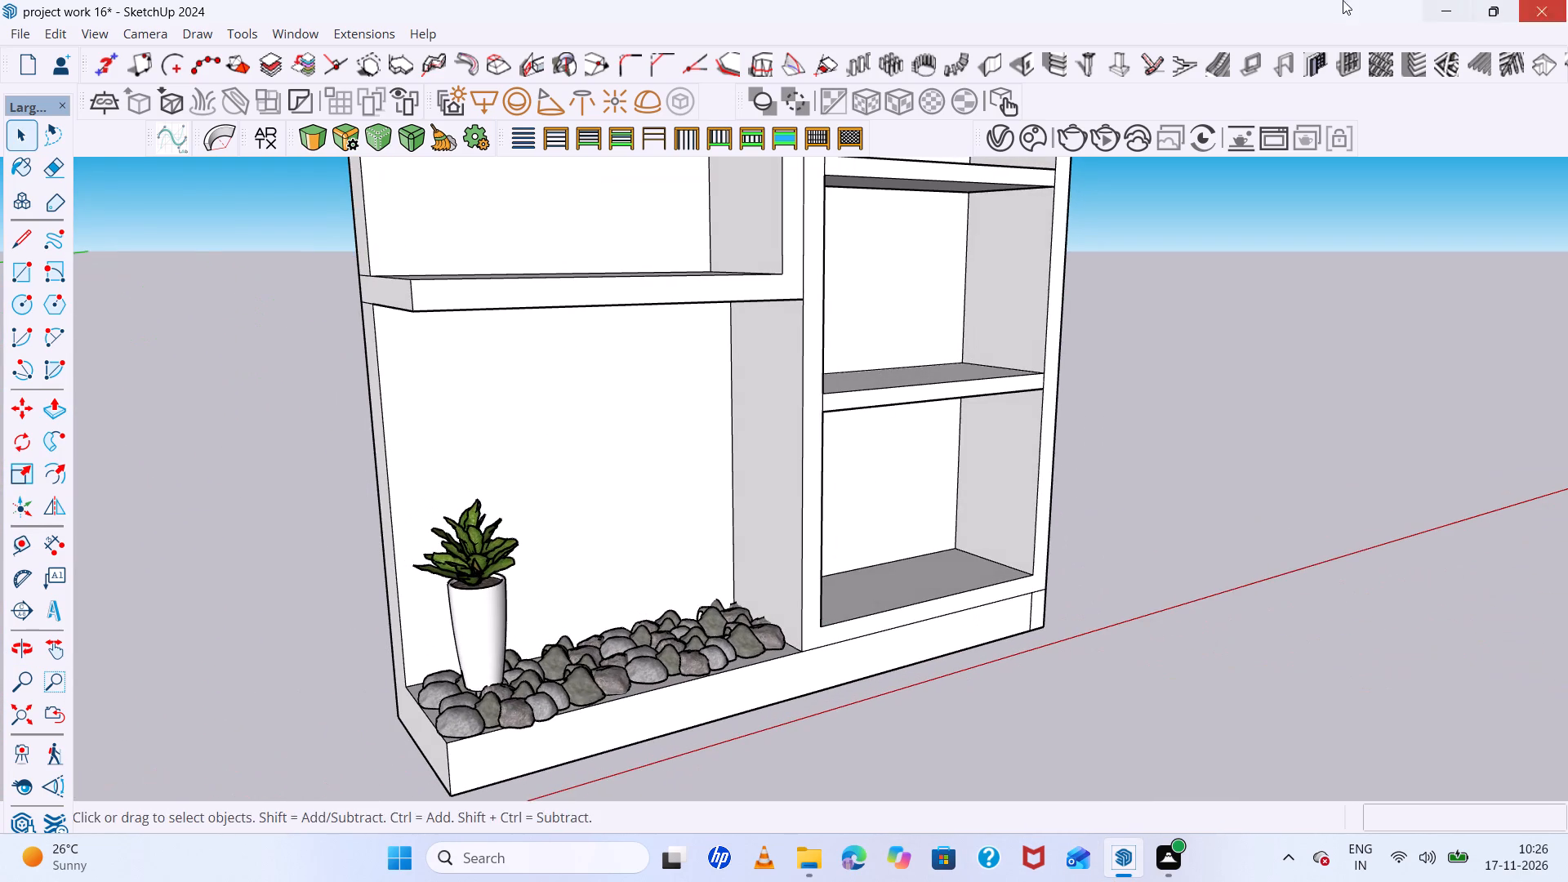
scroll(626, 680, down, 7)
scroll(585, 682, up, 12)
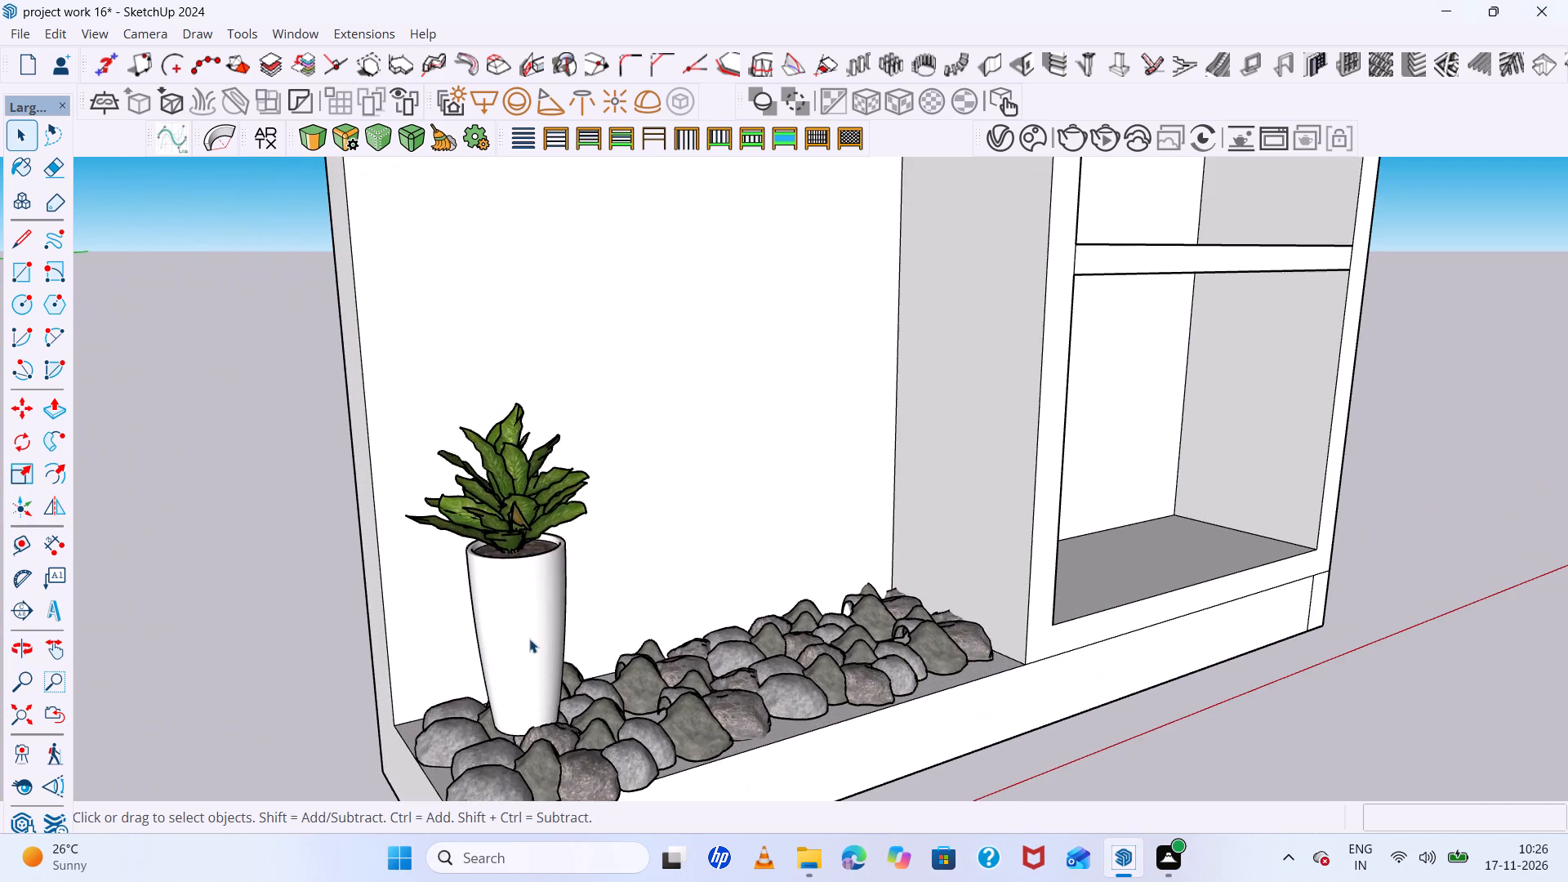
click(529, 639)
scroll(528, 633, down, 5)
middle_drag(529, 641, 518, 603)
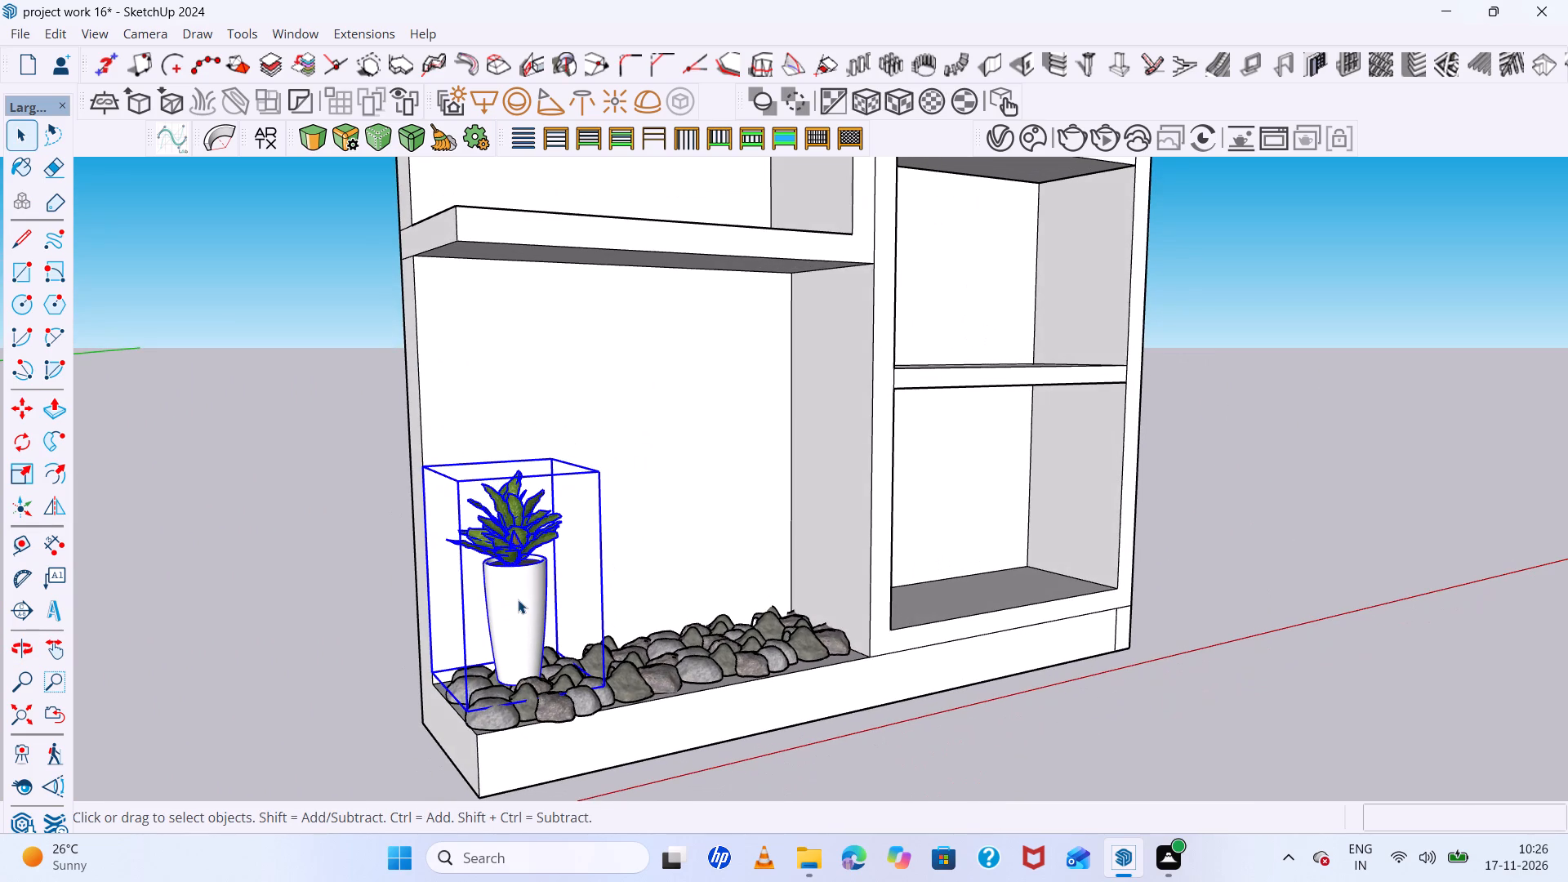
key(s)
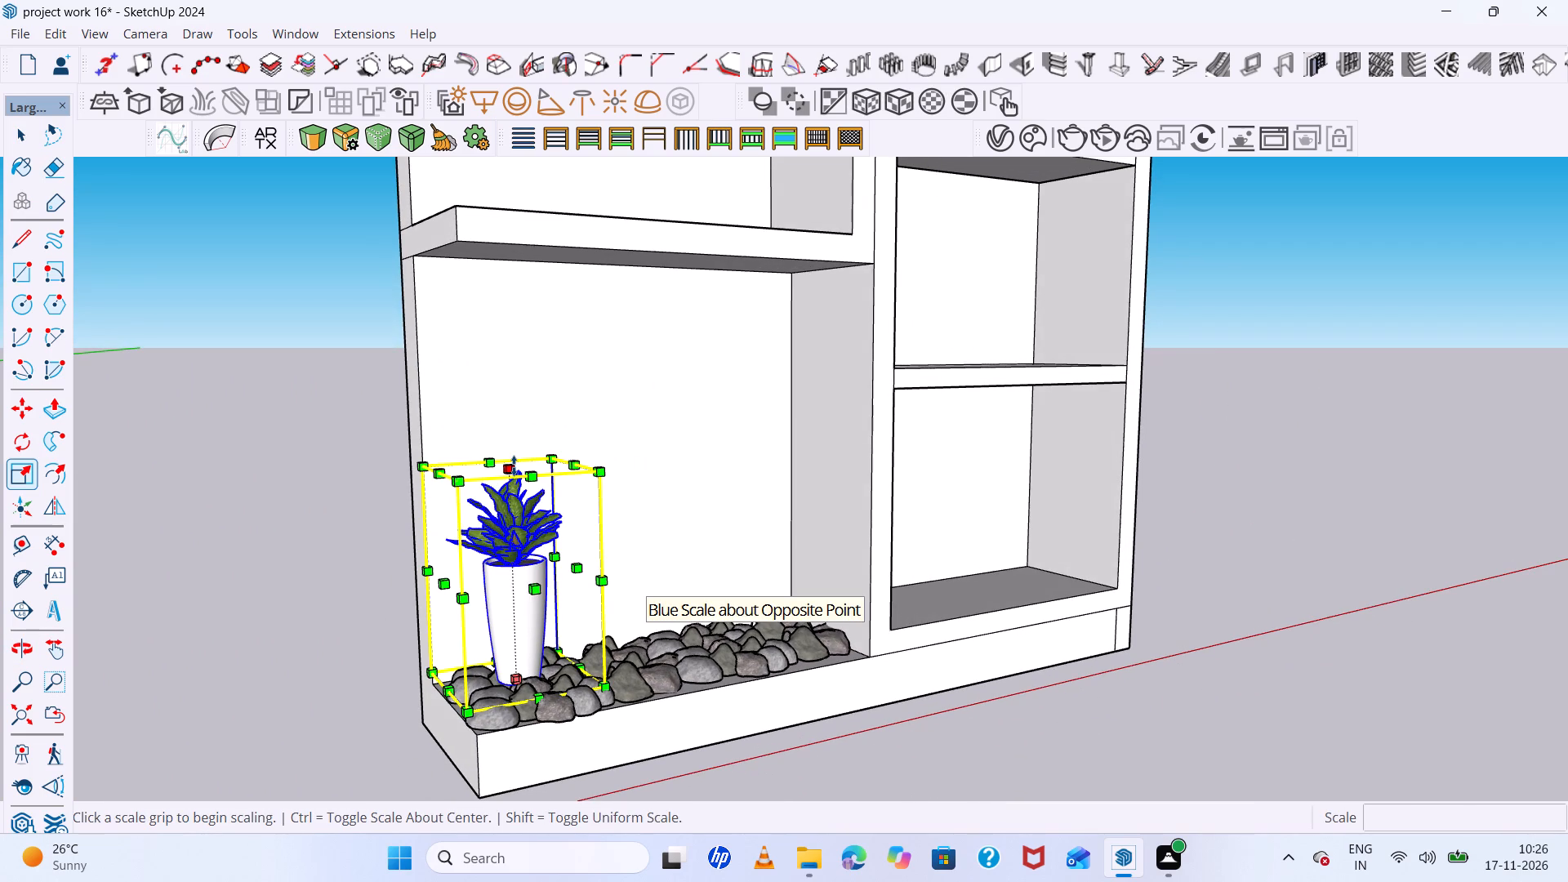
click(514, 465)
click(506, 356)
Scale the potted plant down along the blue axis about its base, making it short and compact.
scroll(484, 520, down, 5)
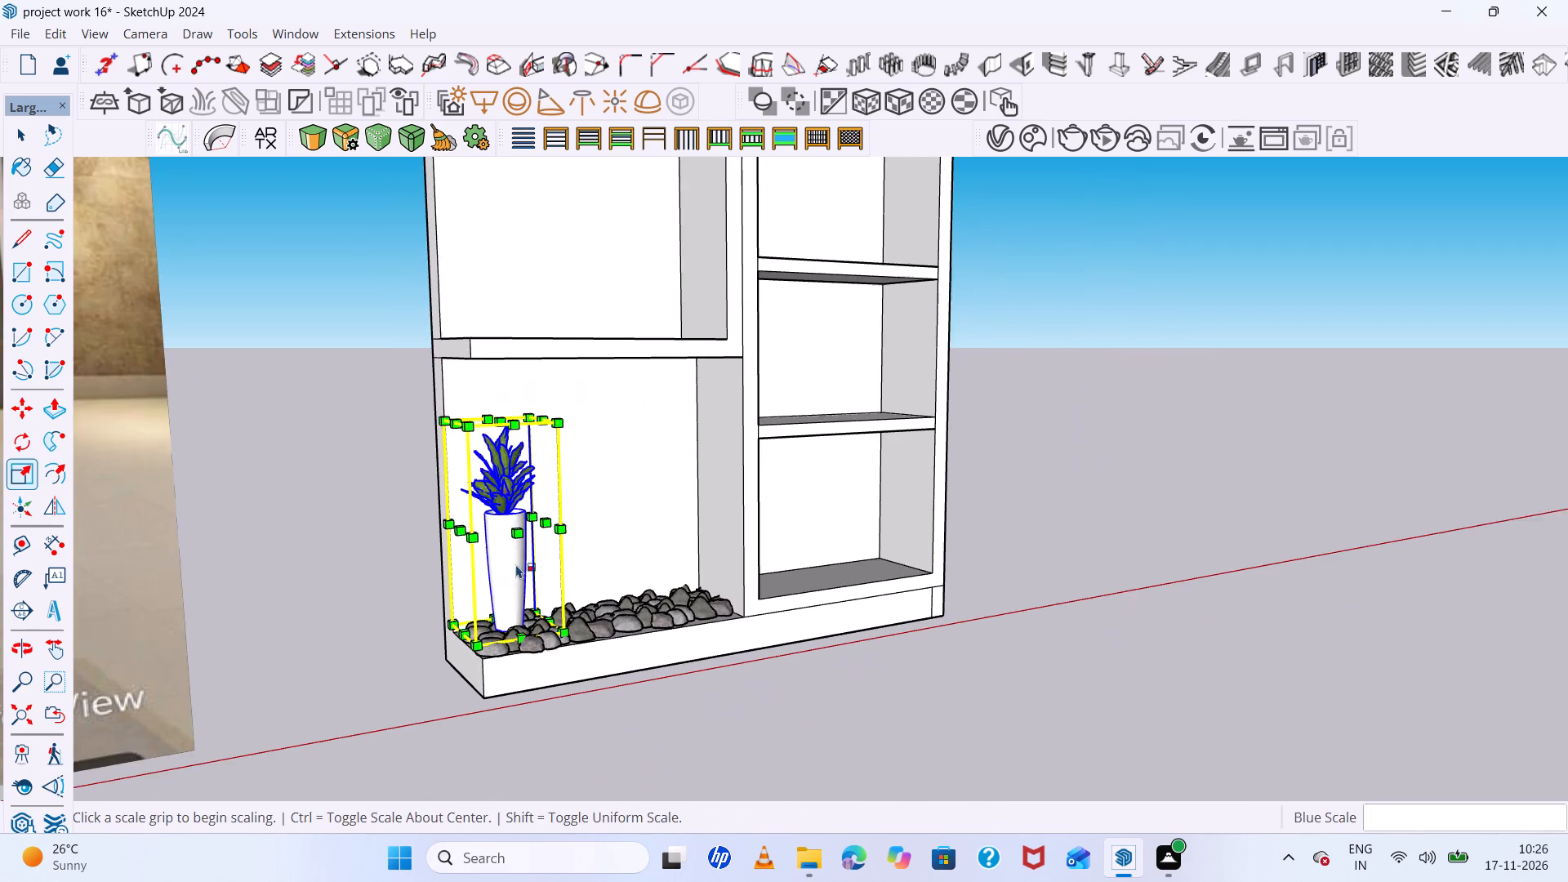
middle_drag(517, 566, 452, 590)
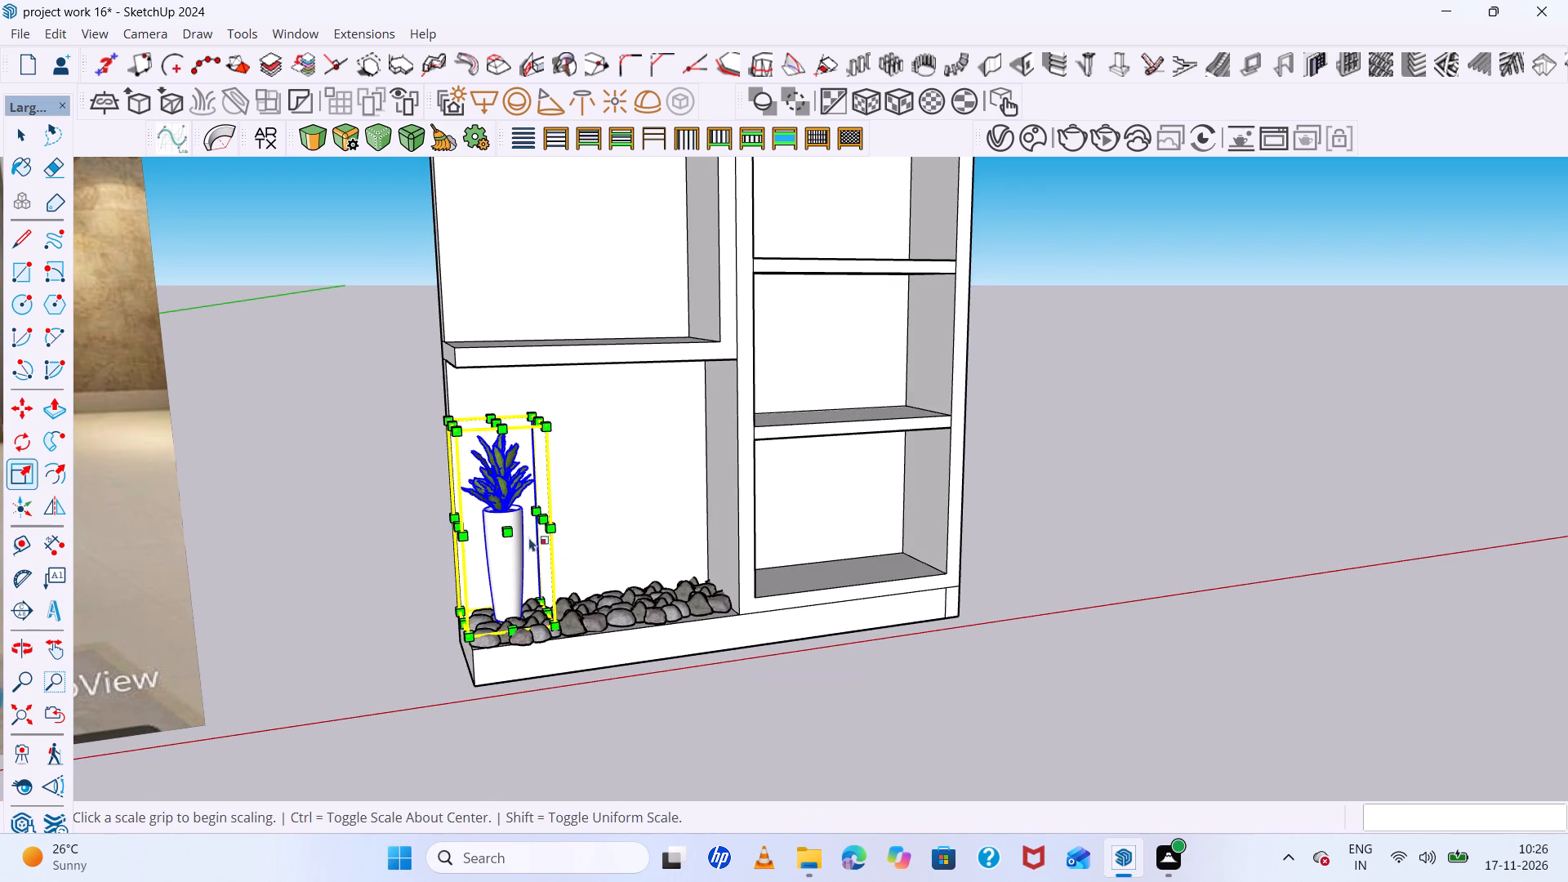
scroll(553, 574, down, 6)
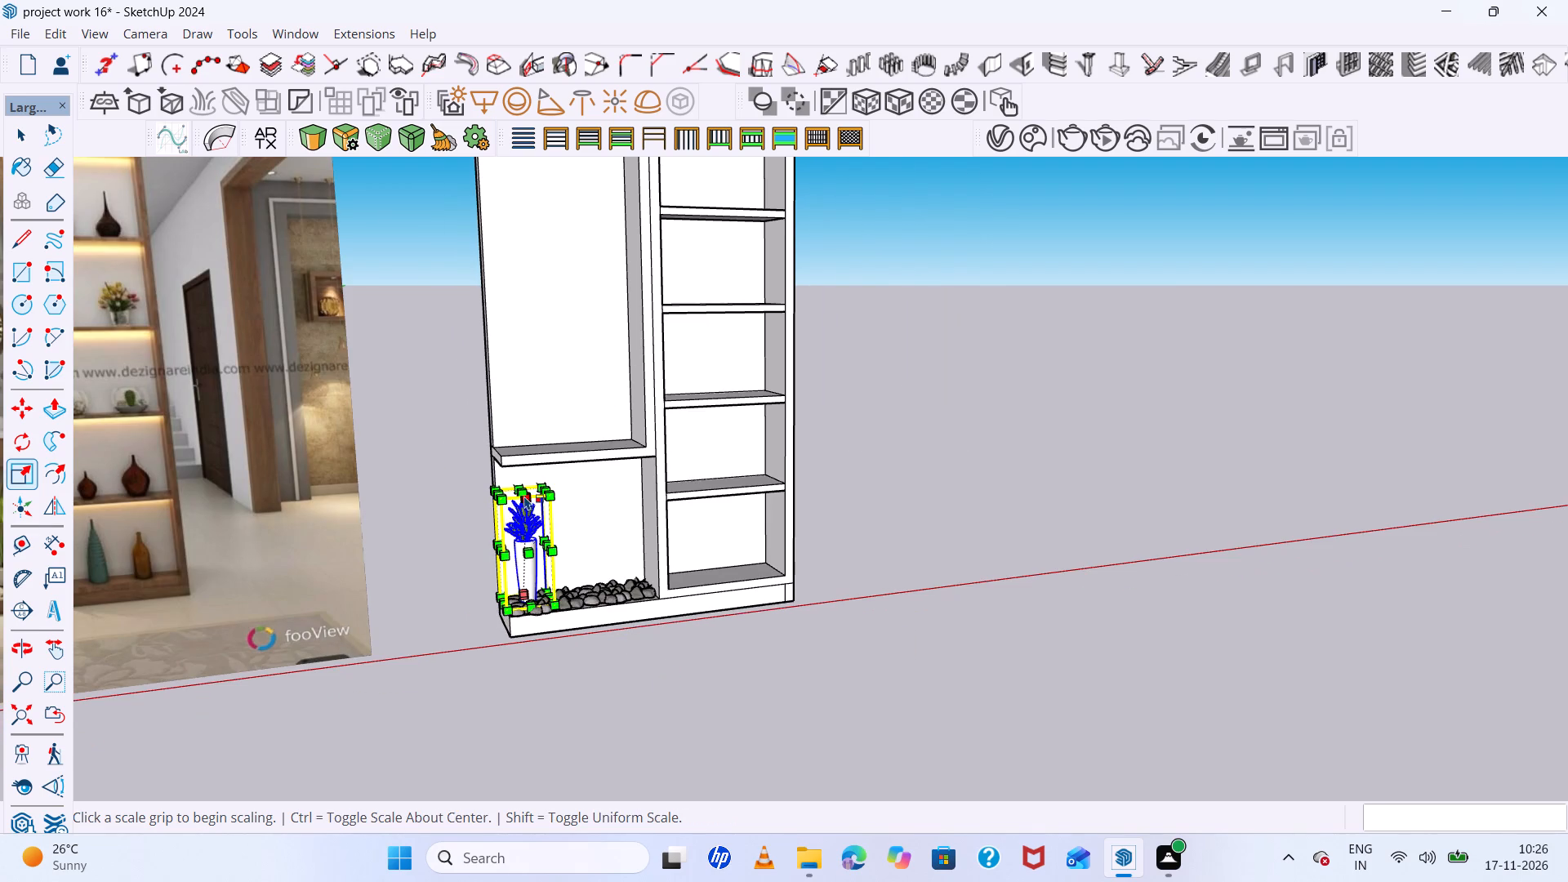
scroll(519, 491, up, 10)
click(527, 492)
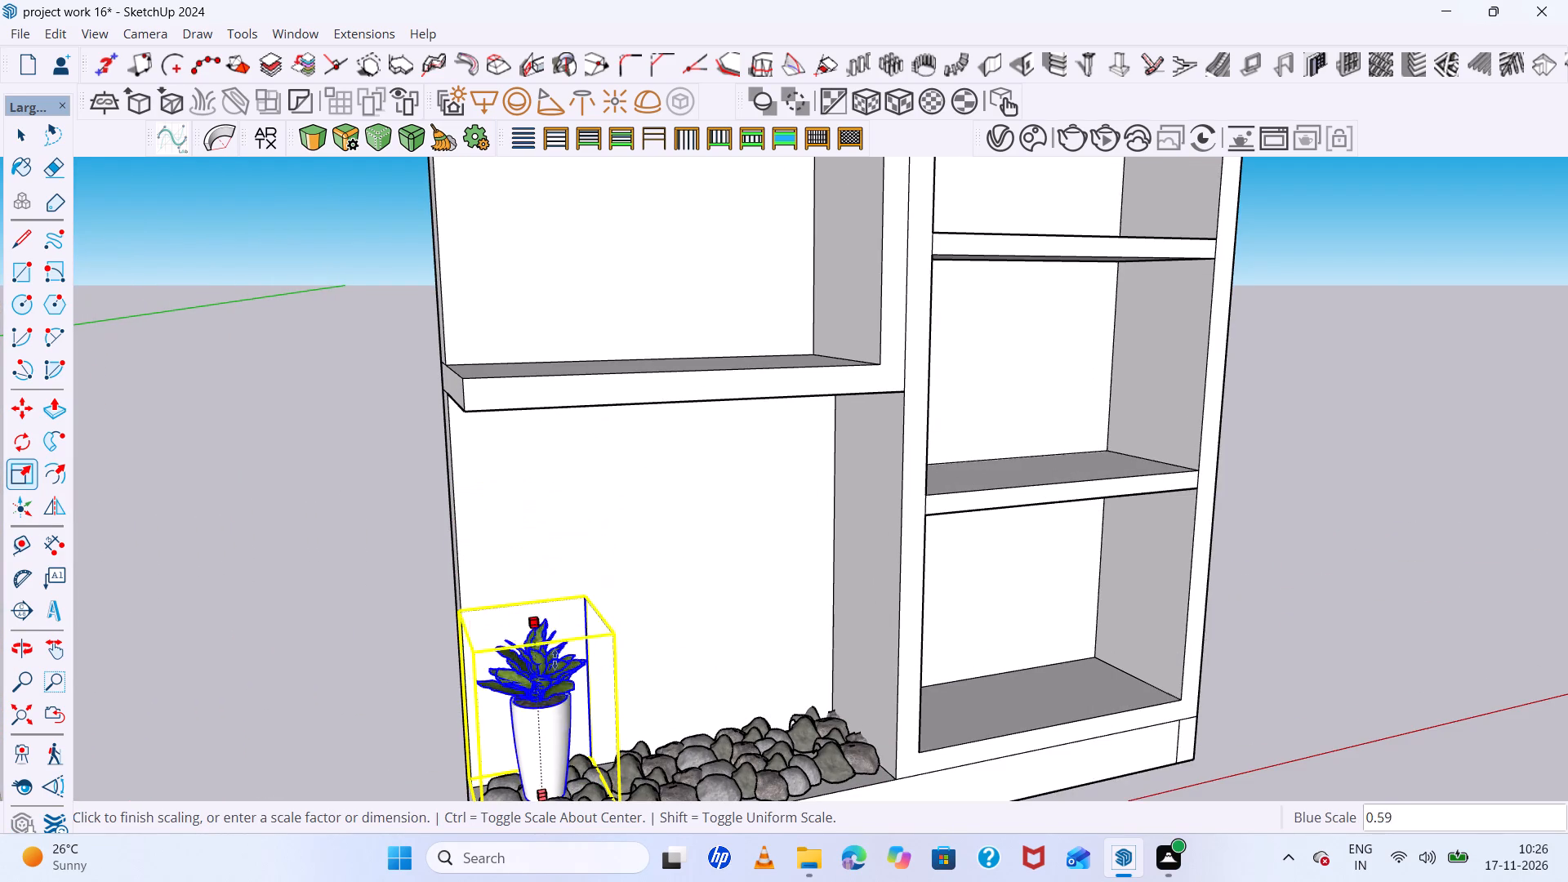
middle_drag(551, 687, 517, 527)
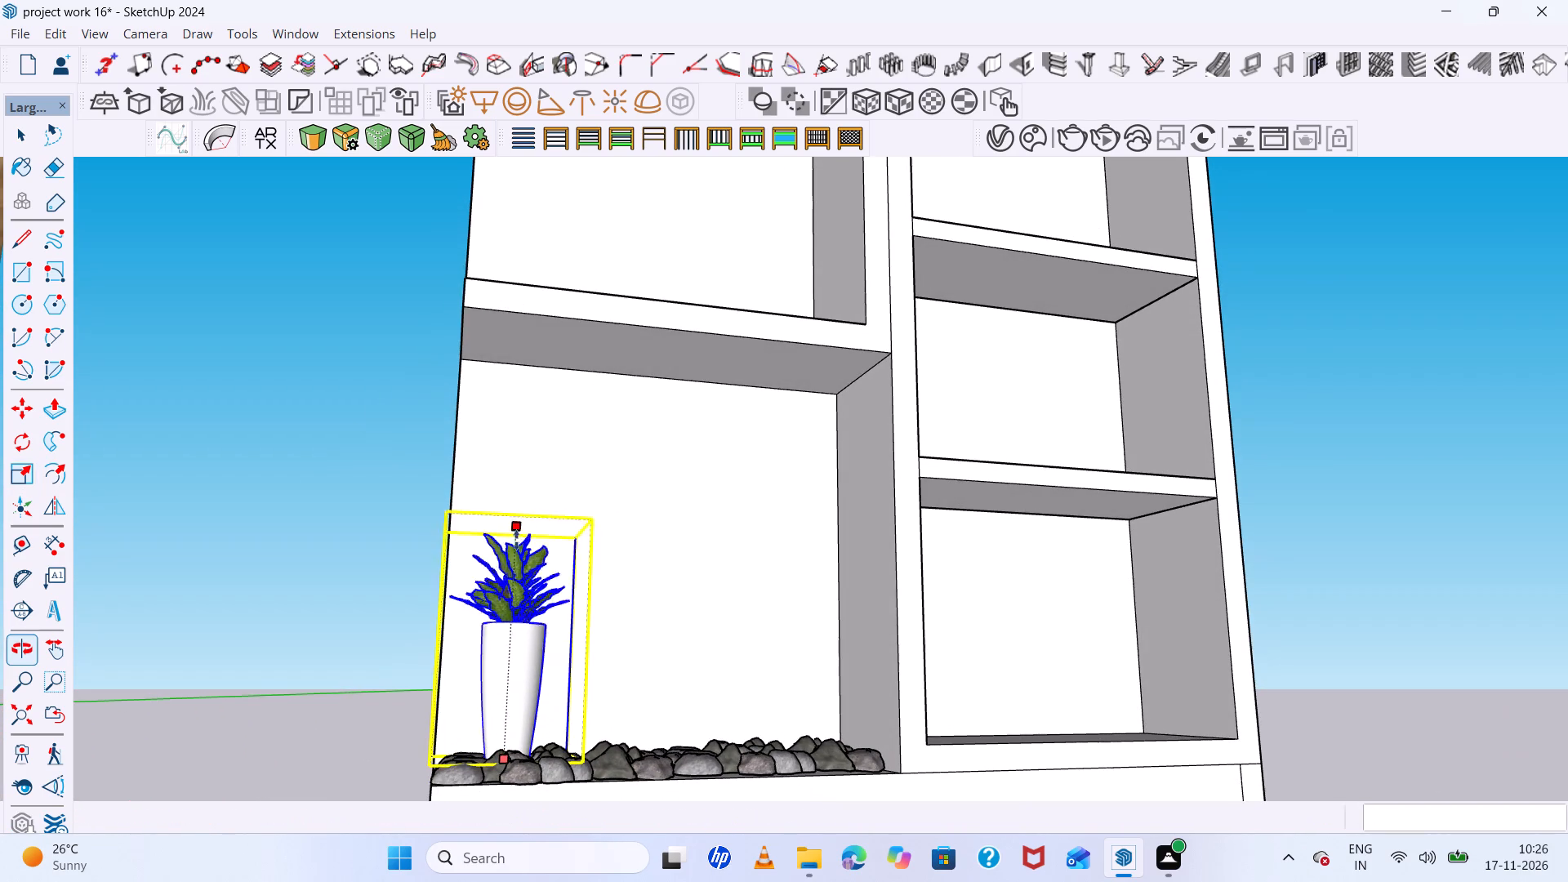
click(521, 656)
Scale the potted plant along the green axis by about 0.70 to narrow its depth, and deselect it.
scroll(543, 715, up, 6)
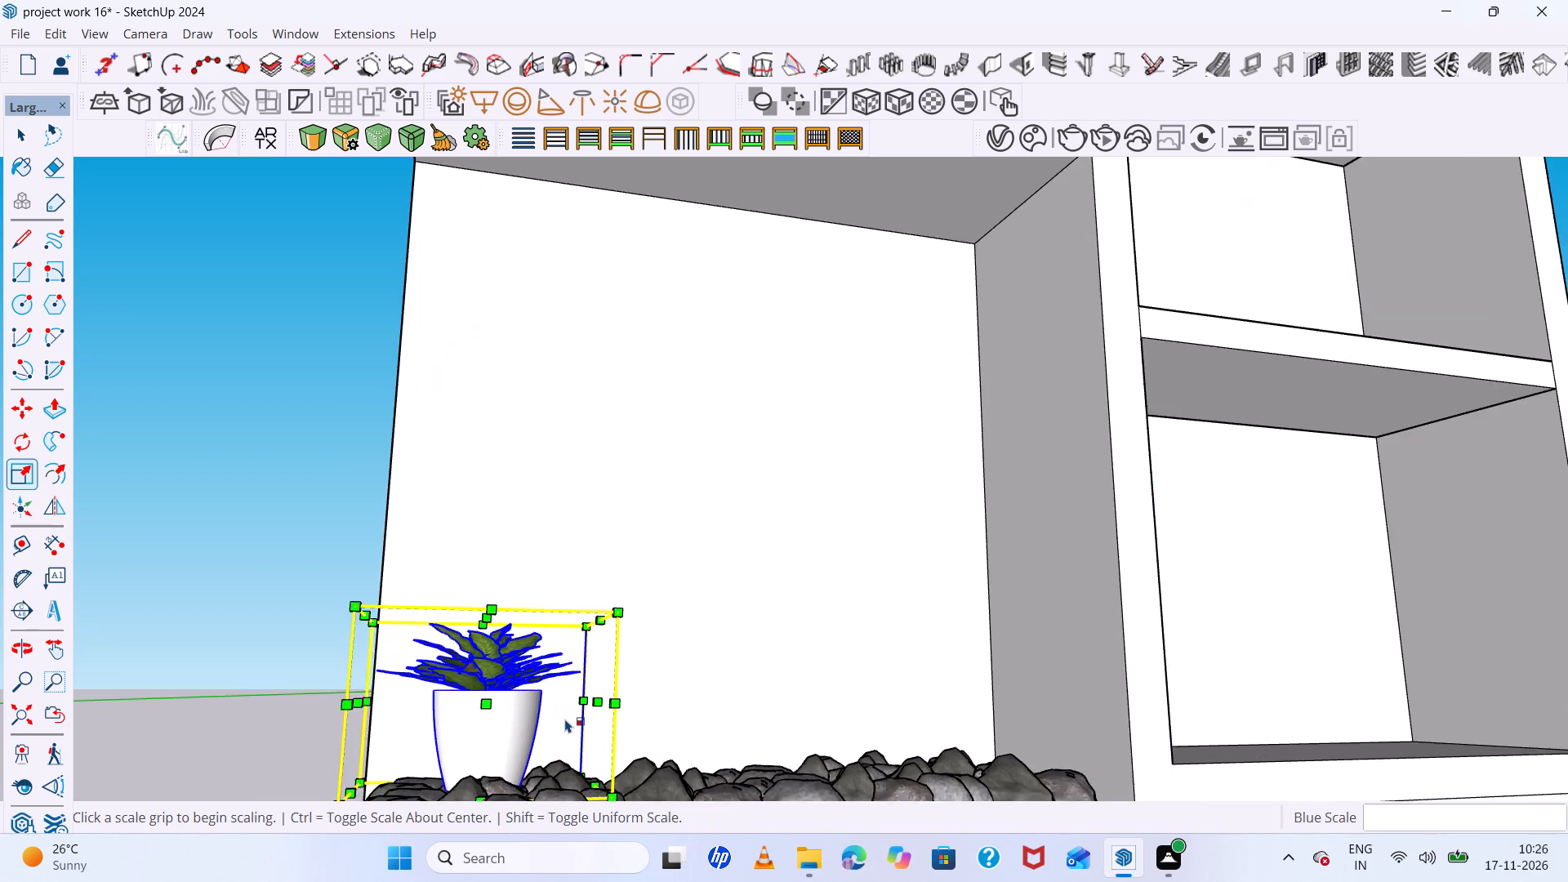
scroll(565, 719, up, 2)
click(608, 699)
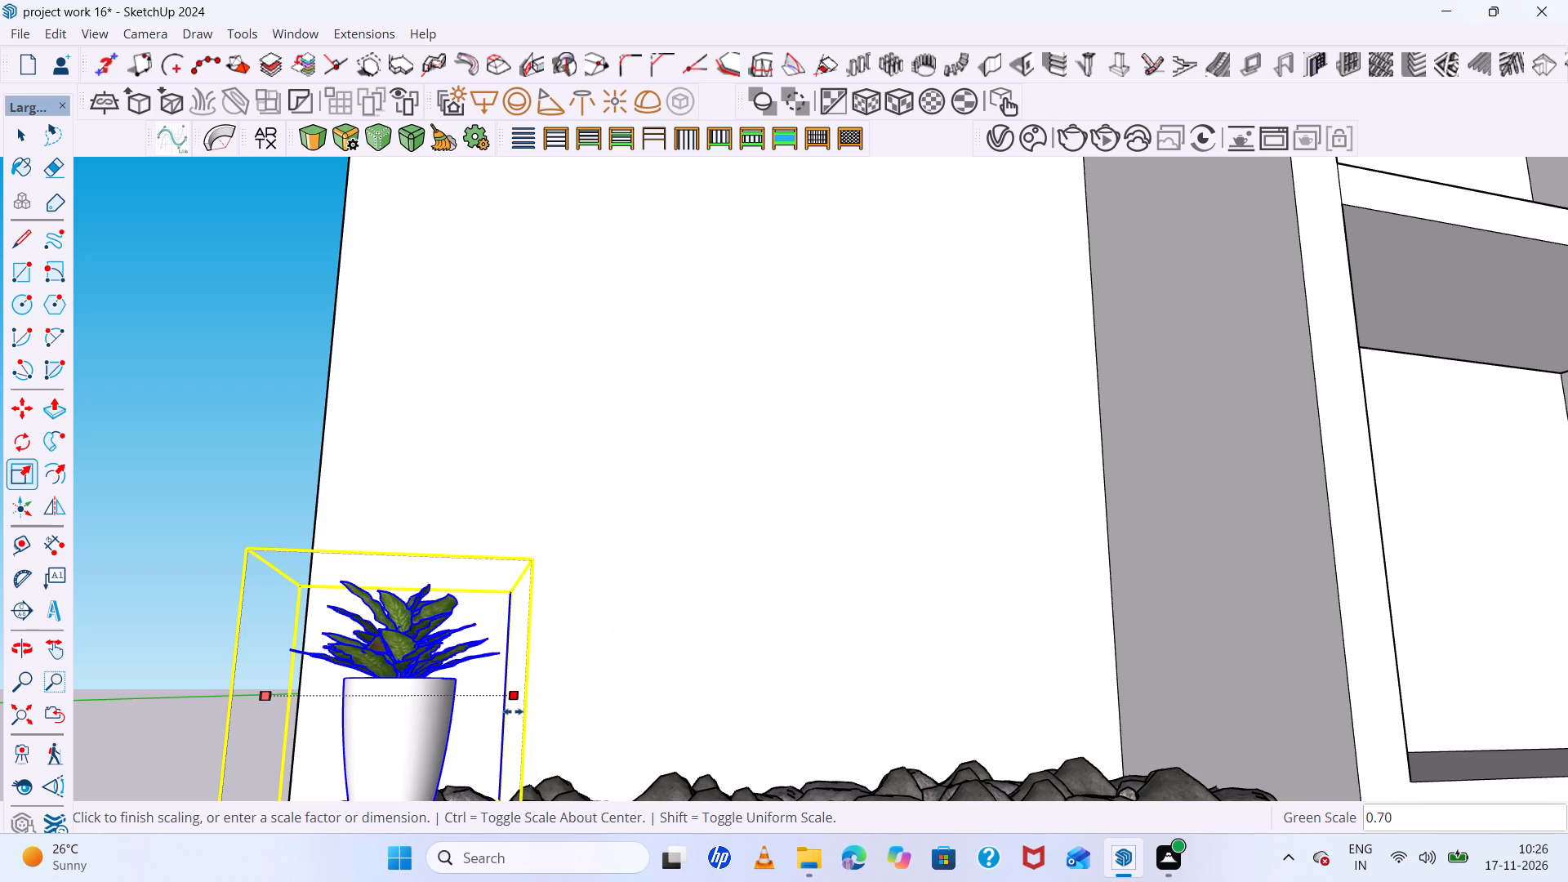
click(513, 711)
scroll(507, 708, down, 10)
middle_drag(523, 686, 510, 738)
scroll(532, 674, down, 3)
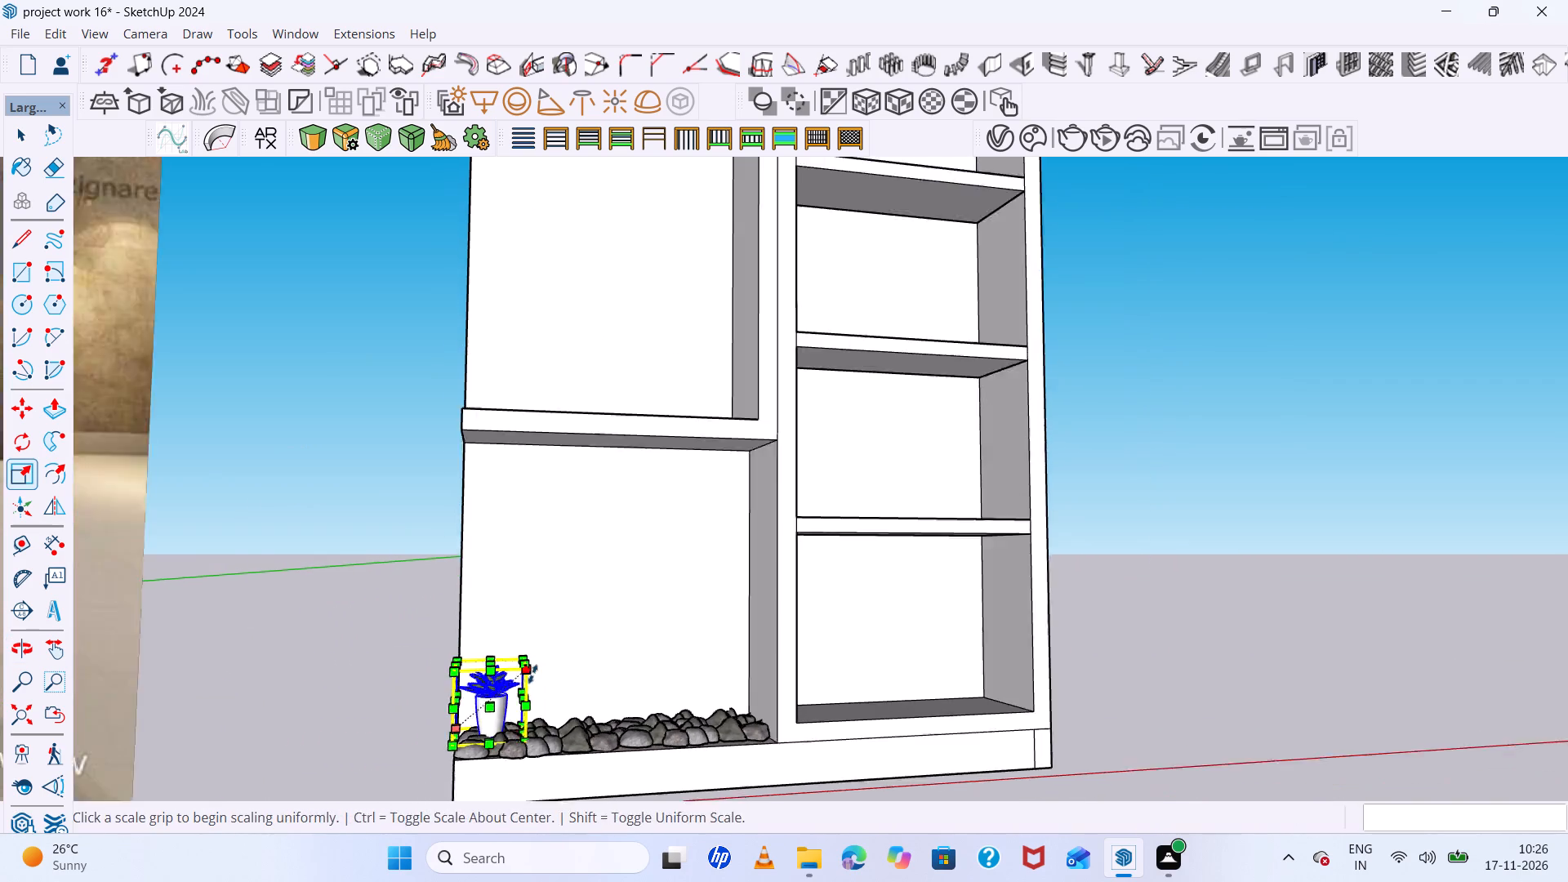
scroll(532, 674, down, 3)
key(space)
click(1000, 670)
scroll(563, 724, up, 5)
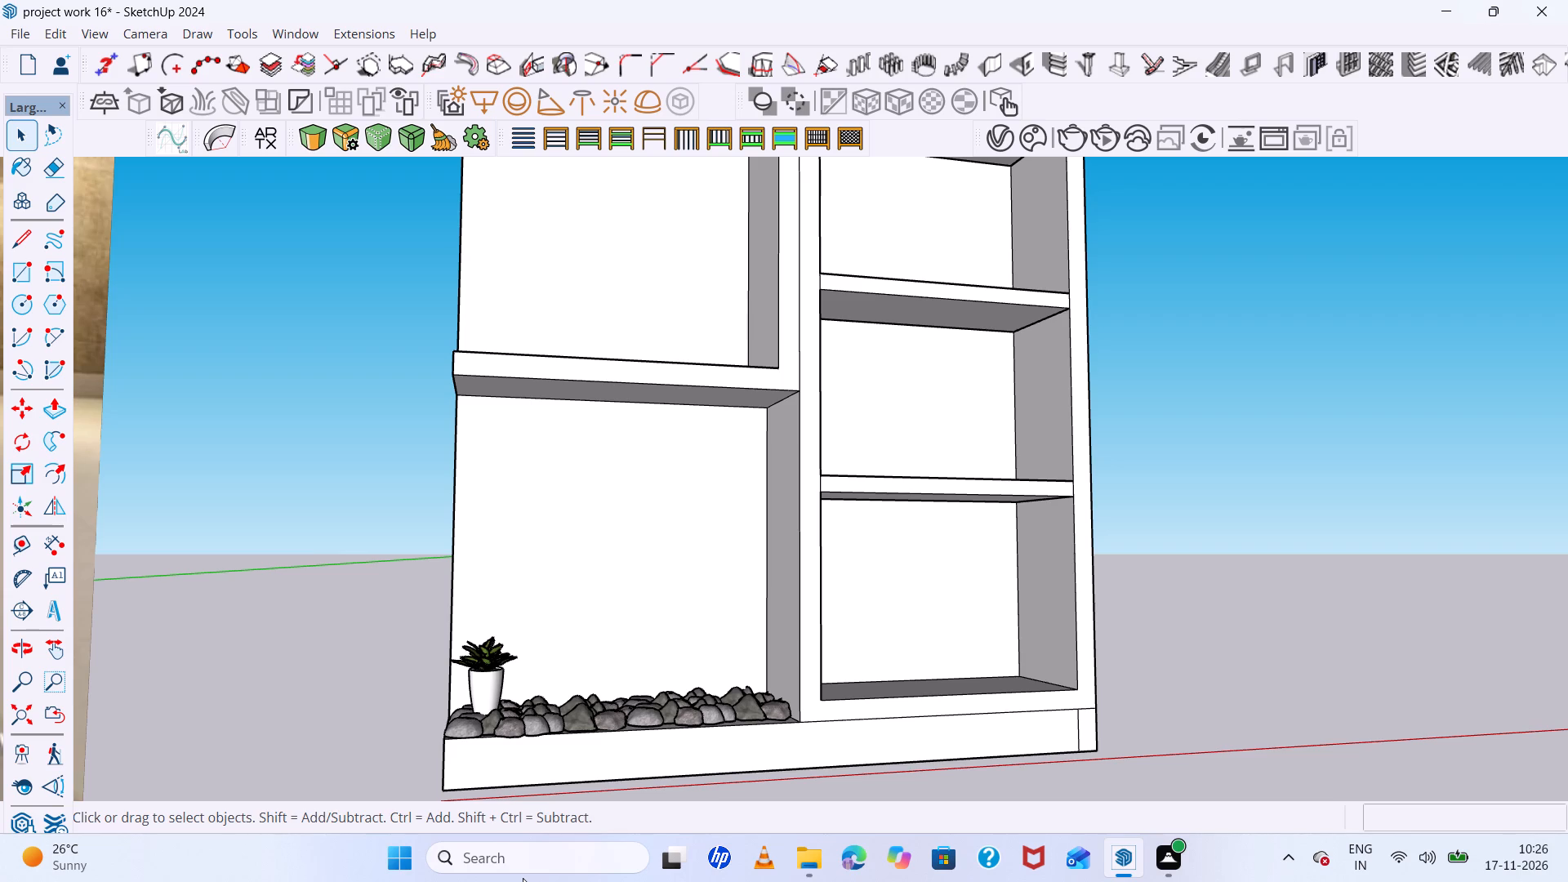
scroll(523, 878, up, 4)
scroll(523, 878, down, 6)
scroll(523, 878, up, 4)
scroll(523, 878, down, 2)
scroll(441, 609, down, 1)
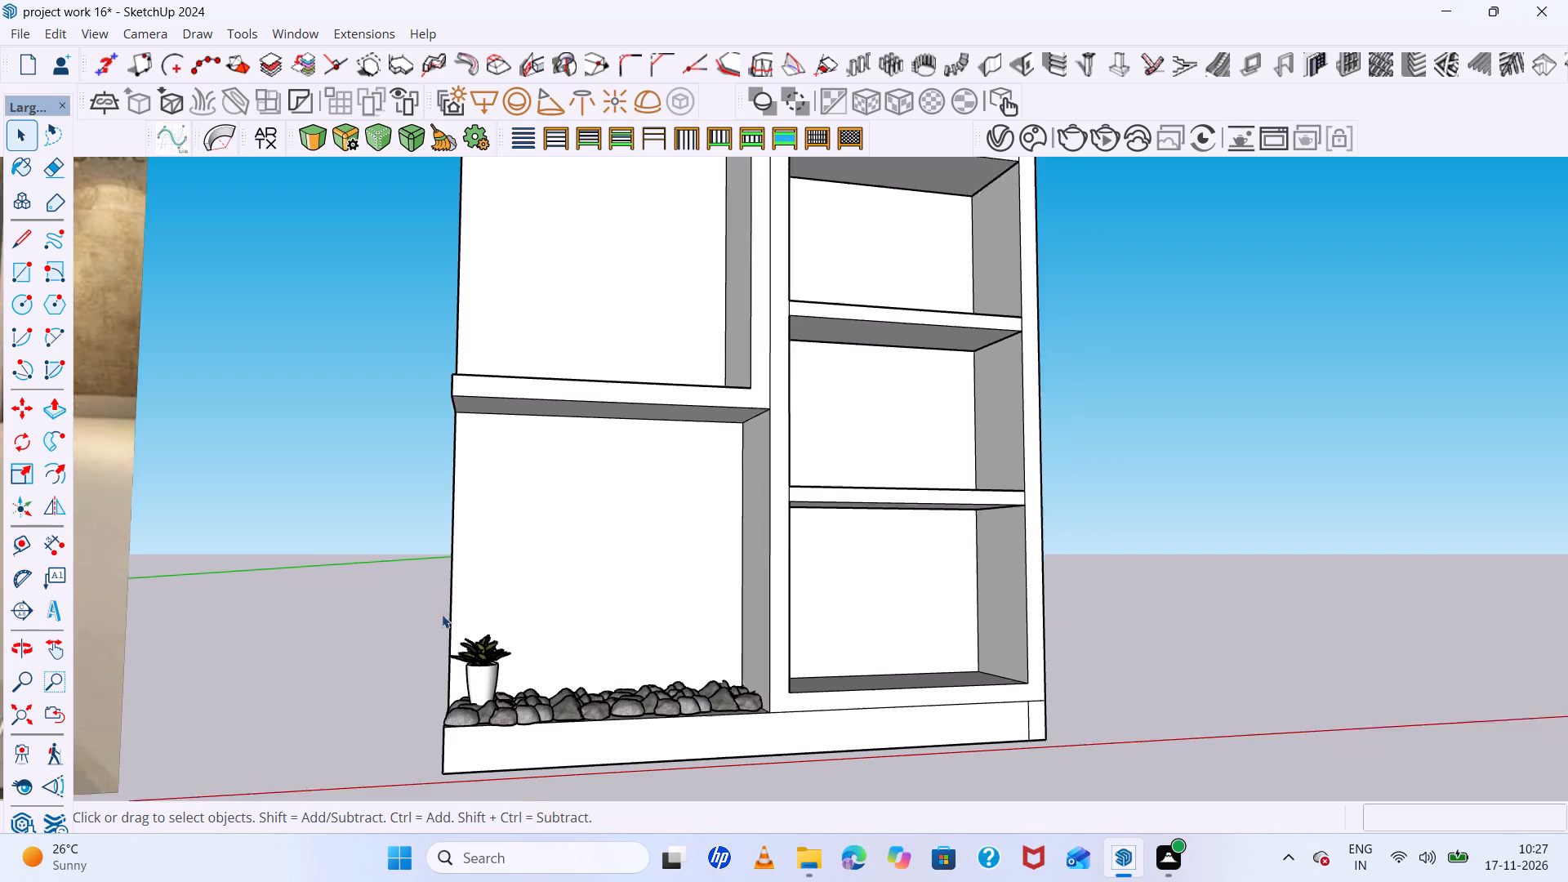
Copy the potted plant about 5" along the red axis to the inner end of the rocks, and deselect it.
scroll(442, 614, down, 2)
middle_drag(461, 645, 452, 684)
scroll(483, 679, up, 5)
click(483, 665)
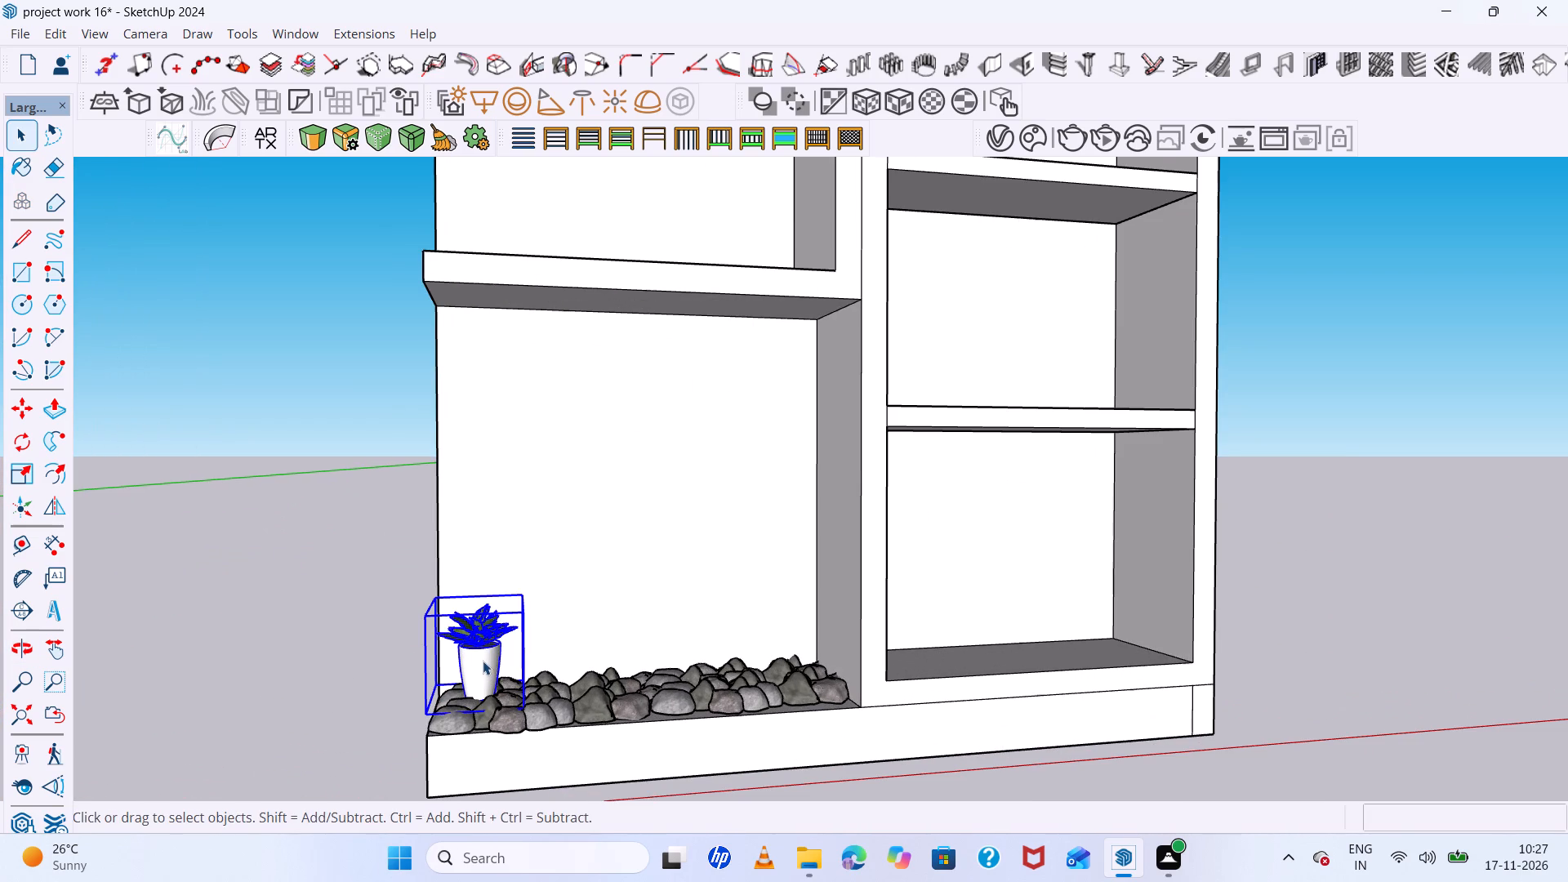
key(m)
click(520, 710)
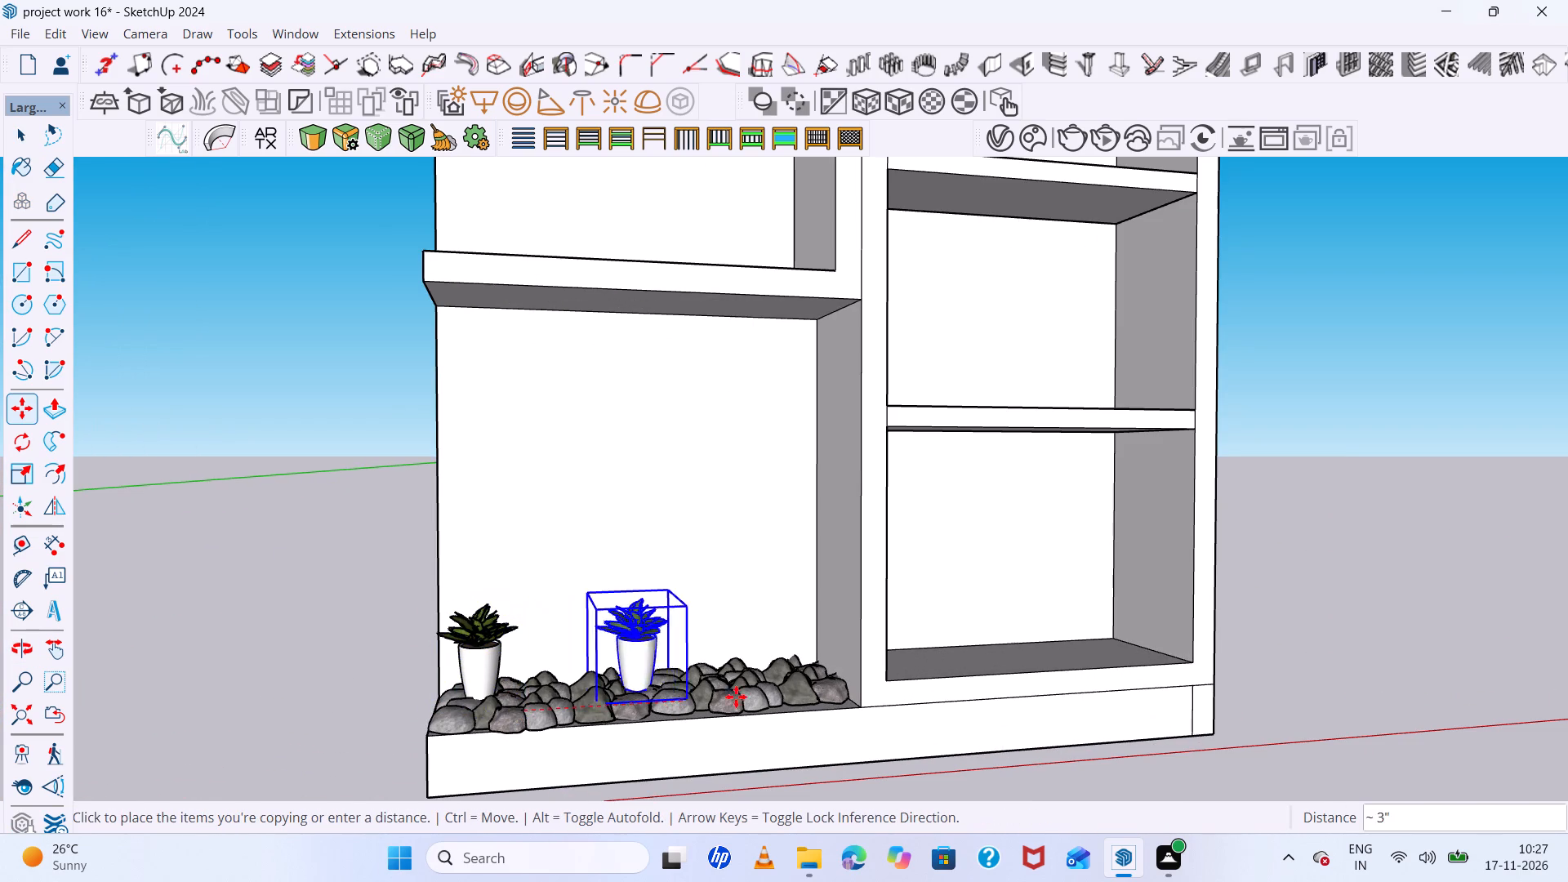
click(808, 693)
scroll(622, 635, down, 6)
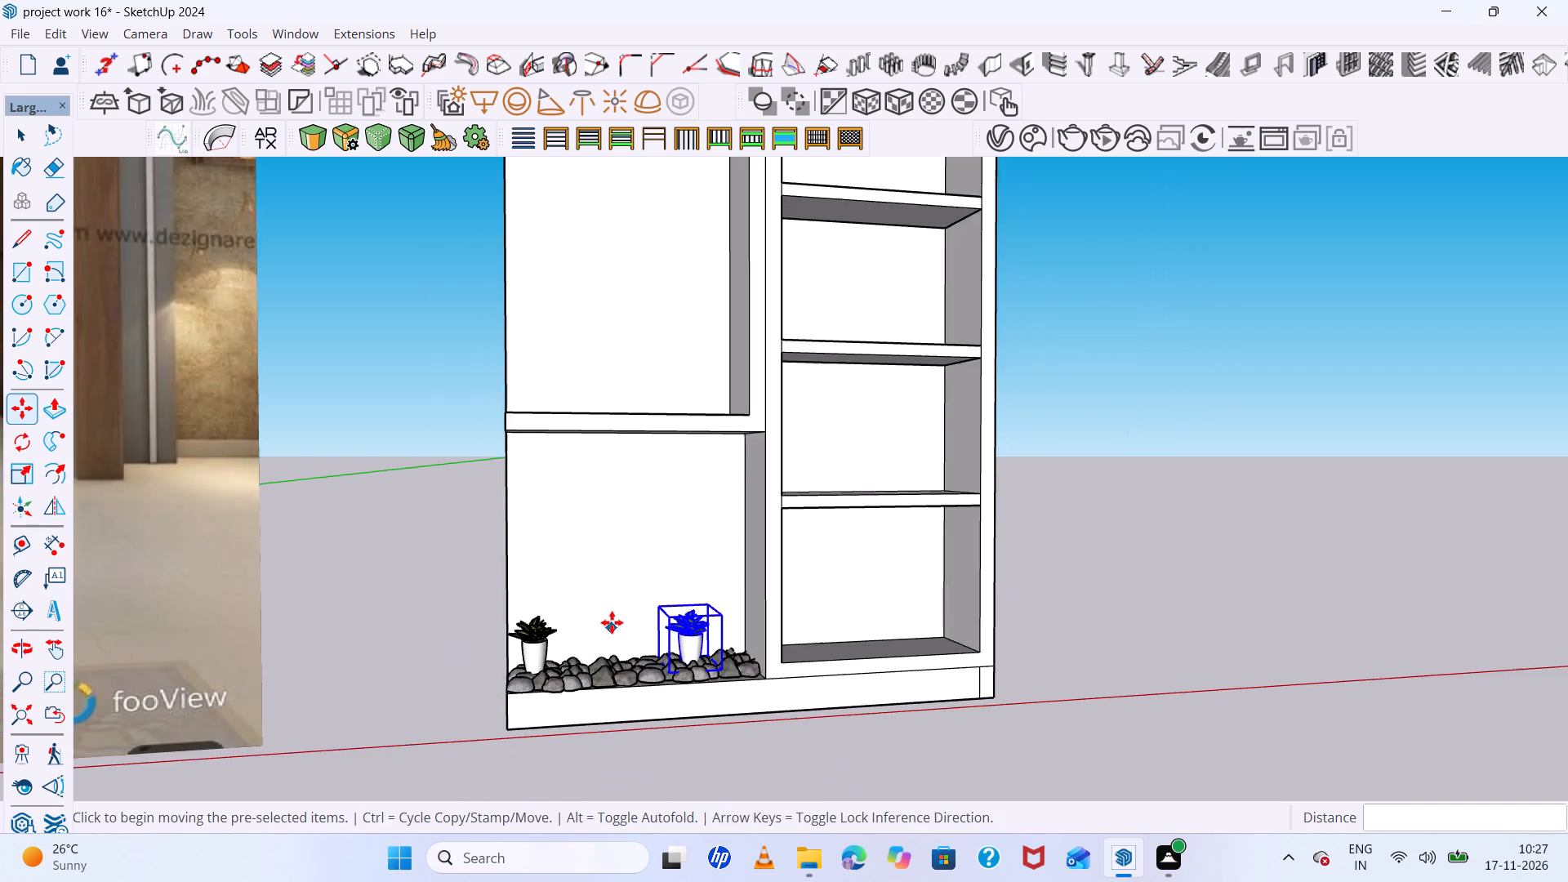
scroll(612, 622, down, 5)
middle_drag(801, 686, 760, 695)
key(space)
click(925, 630)
Stretch the outer potted plant taller by scaling it along the blue axis about its base.
scroll(657, 582, up, 8)
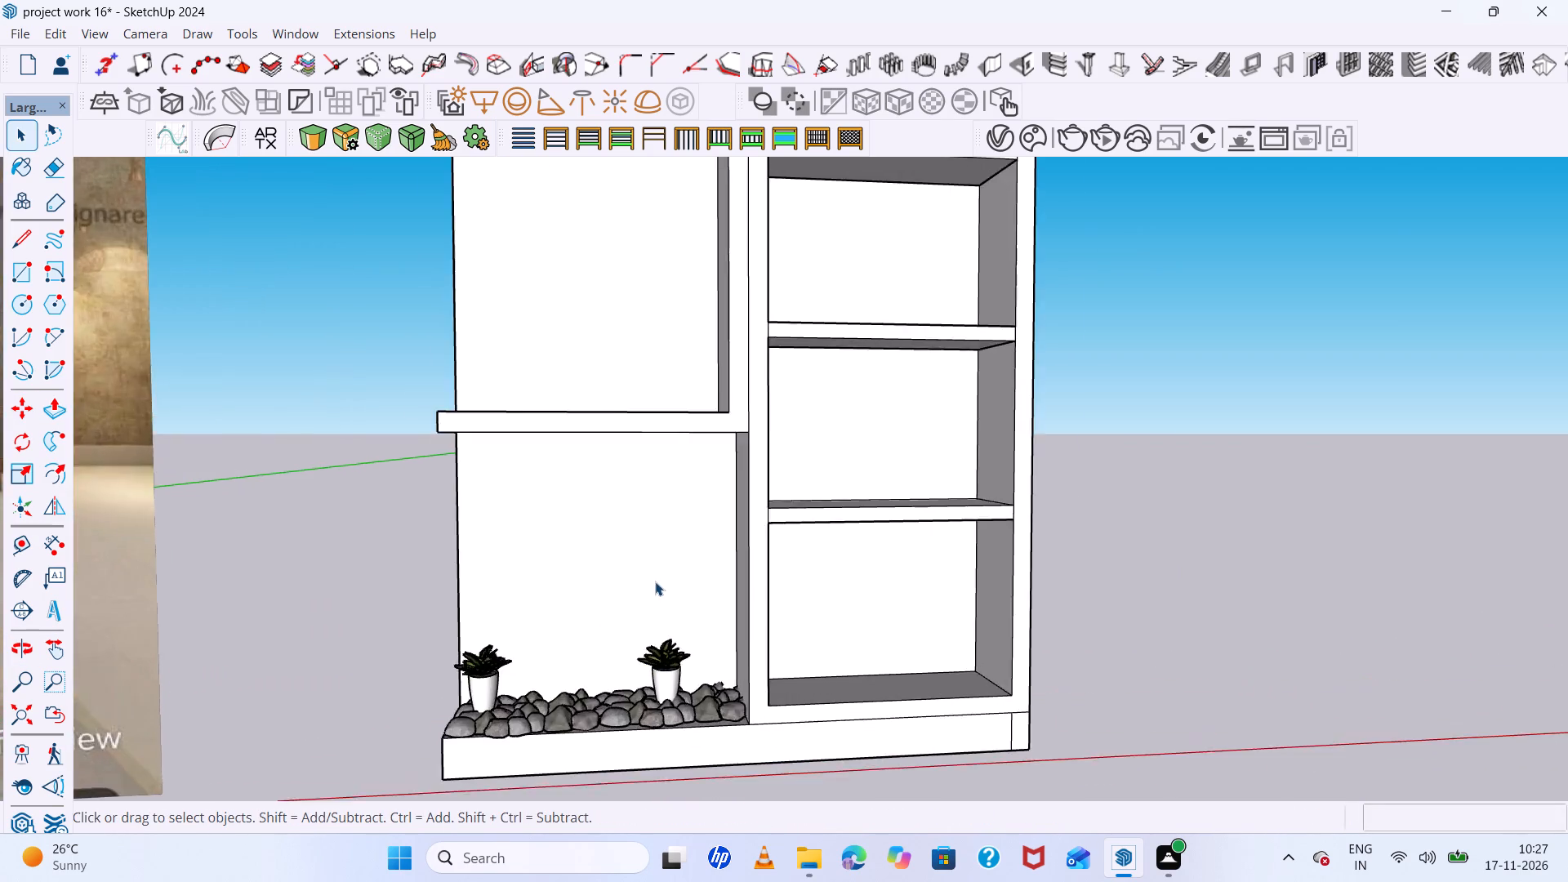
scroll(655, 581, up, 5)
scroll(625, 562, down, 6)
middle_drag(618, 559, 599, 535)
scroll(595, 534, down, 6)
scroll(511, 623, up, 13)
middle_drag(536, 595, 523, 688)
scroll(528, 639, up, 6)
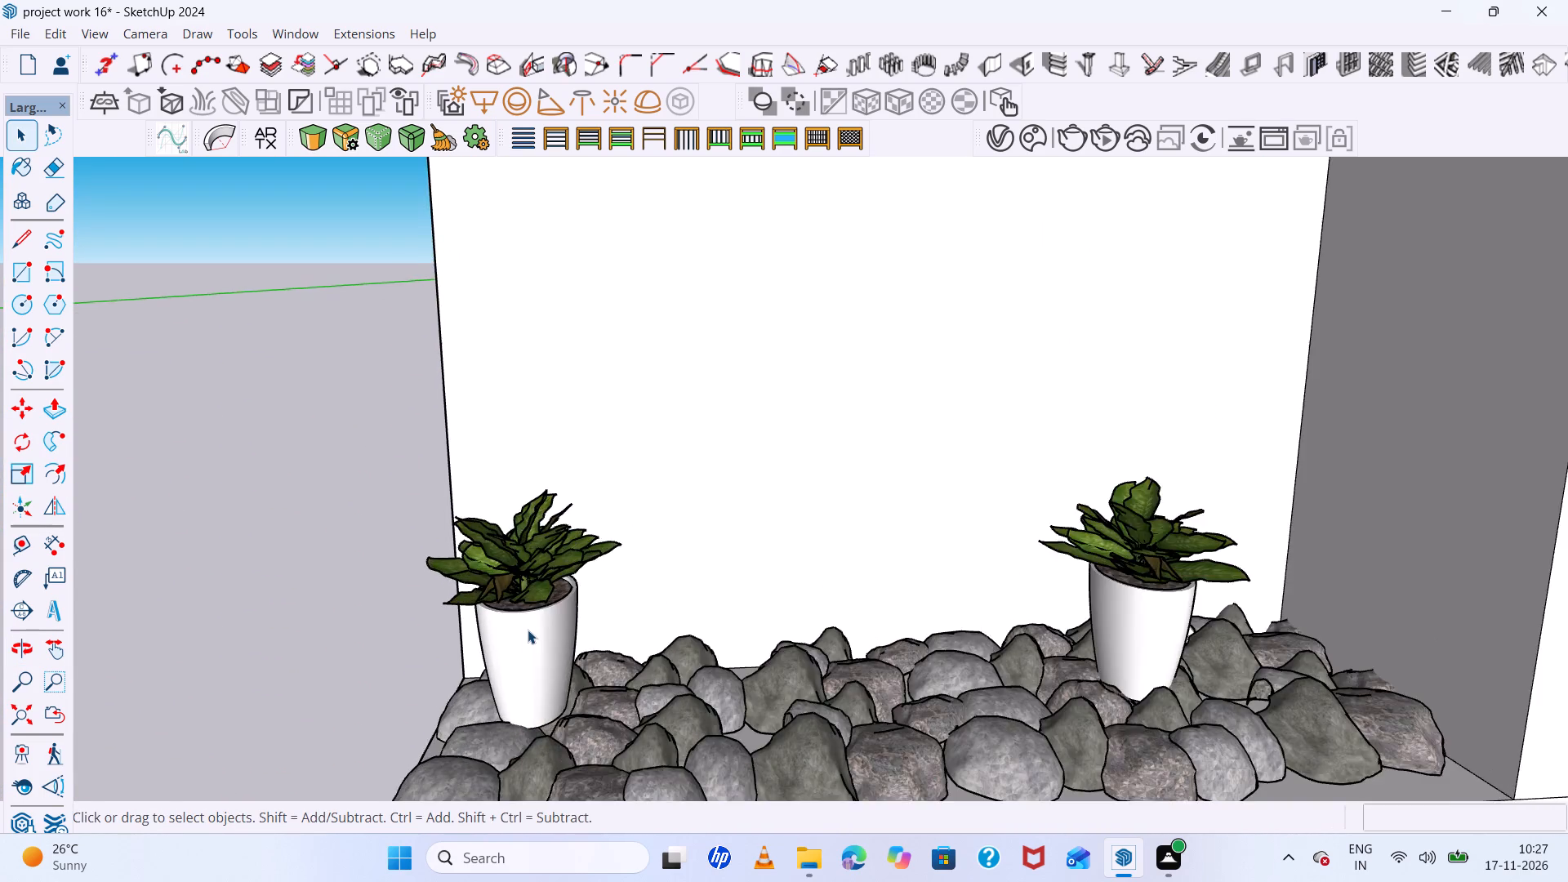
scroll(528, 630, up, 10)
middle_drag(528, 630, 700, 588)
scroll(691, 587, down, 3)
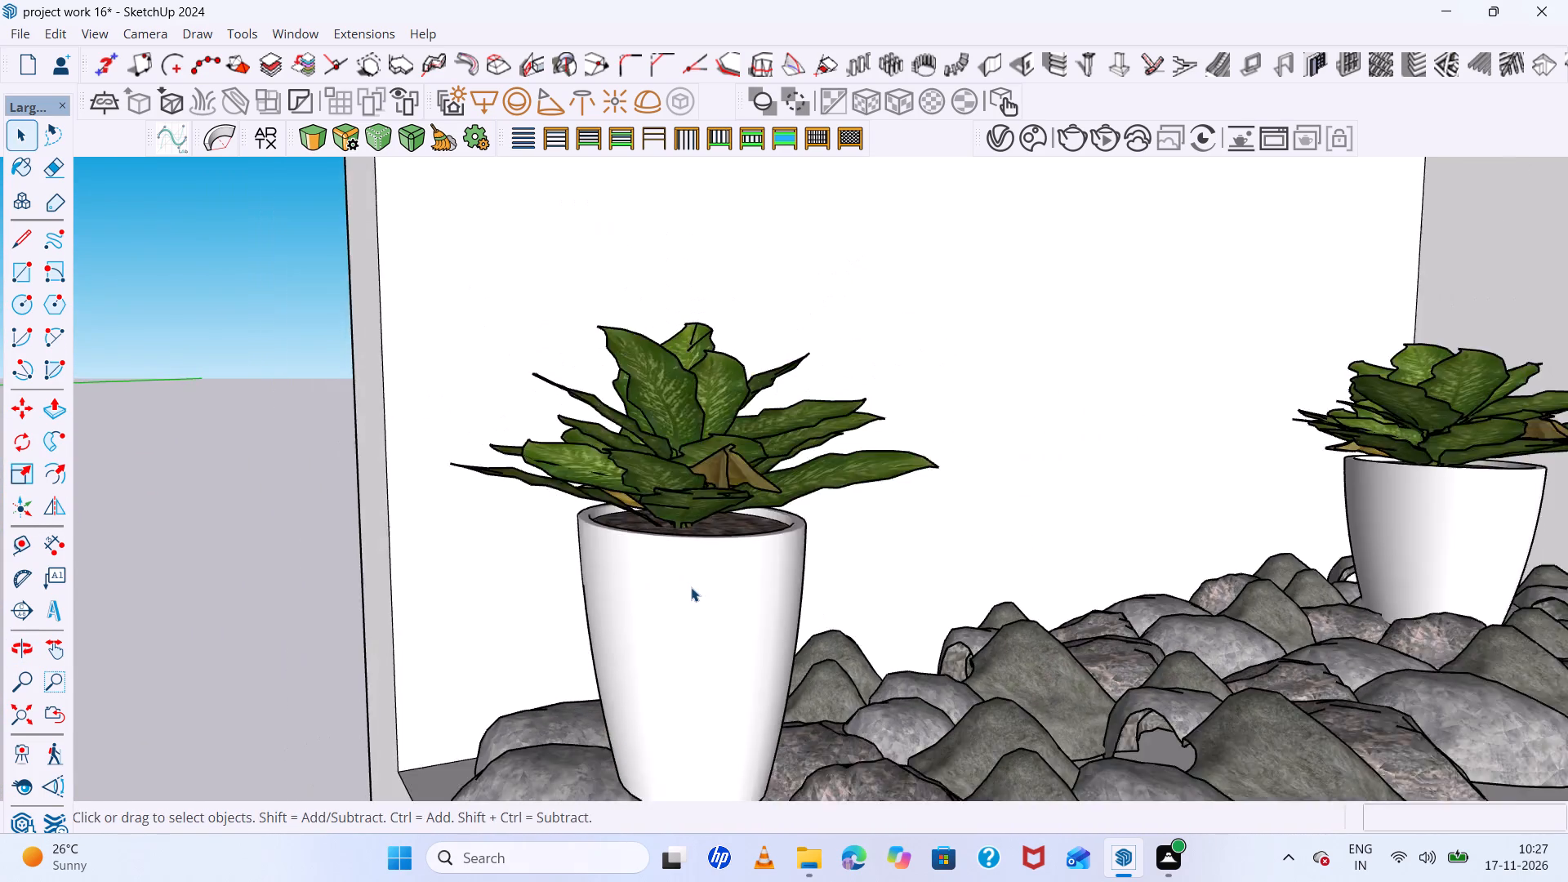
scroll(691, 587, down, 9)
click(706, 603)
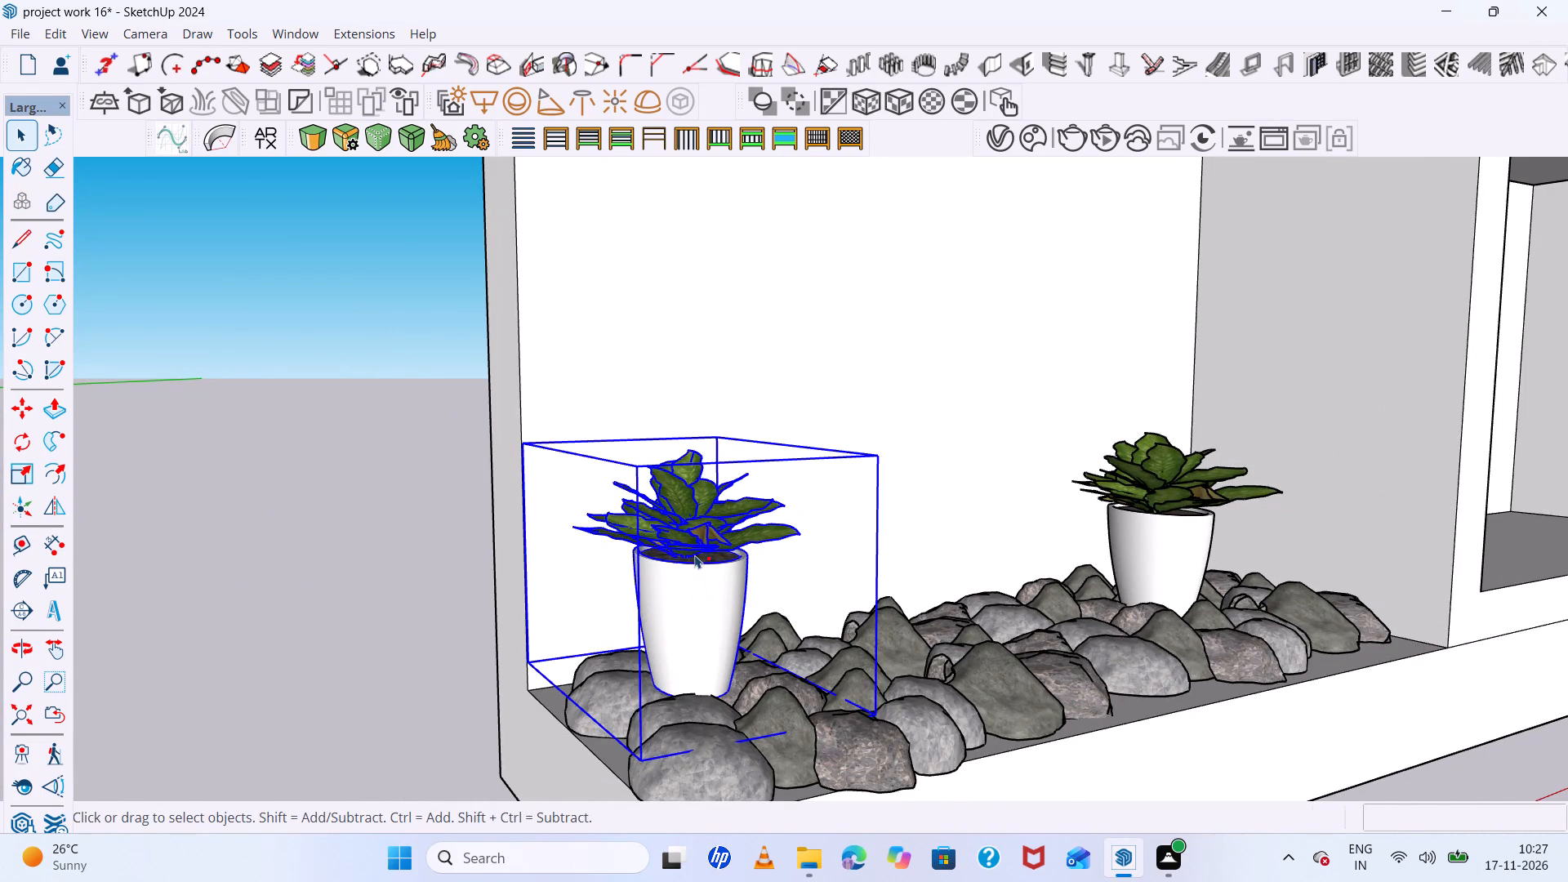
key(s)
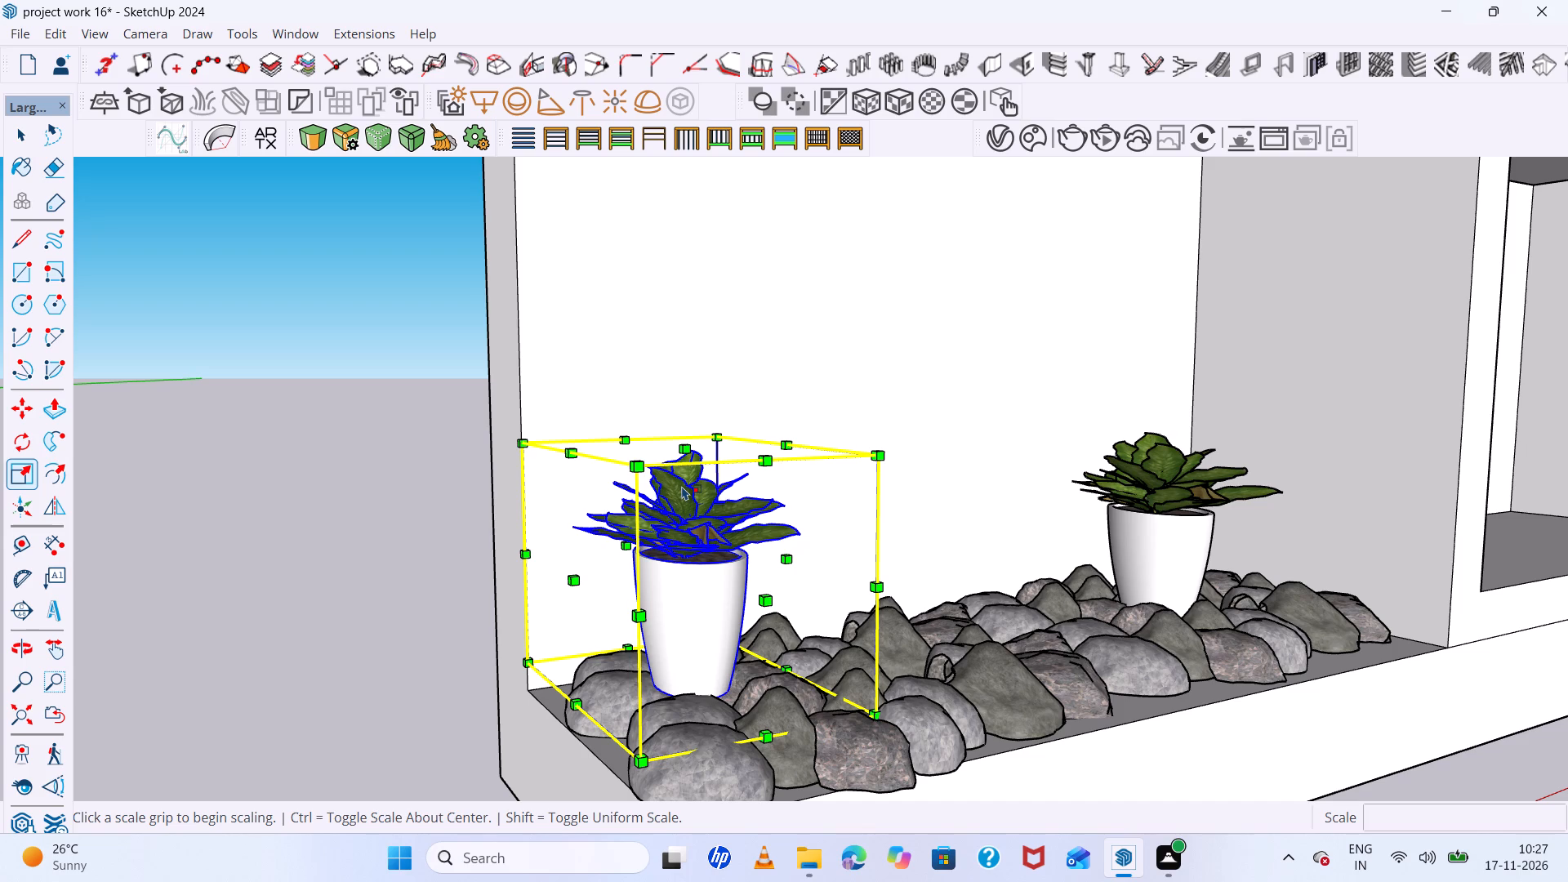
click(689, 445)
click(699, 337)
scroll(644, 401, down, 6)
middle_drag(782, 514, 651, 563)
key(space)
Scale the inner potted plant along the blue axis by about 1.38 about its base, and deselect it.
click(964, 506)
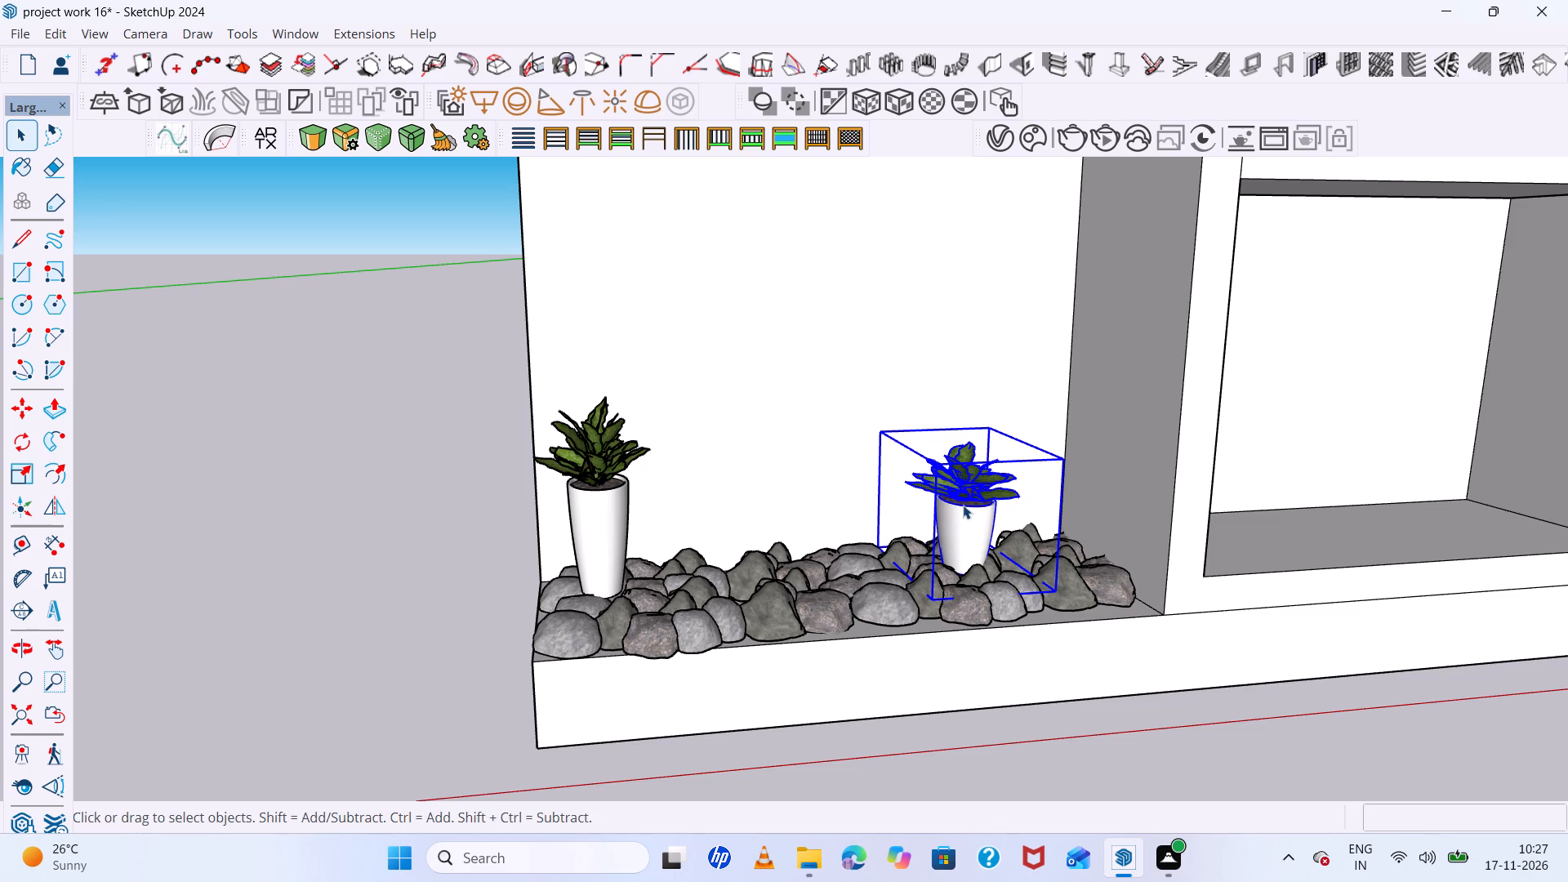
key(s)
click(969, 444)
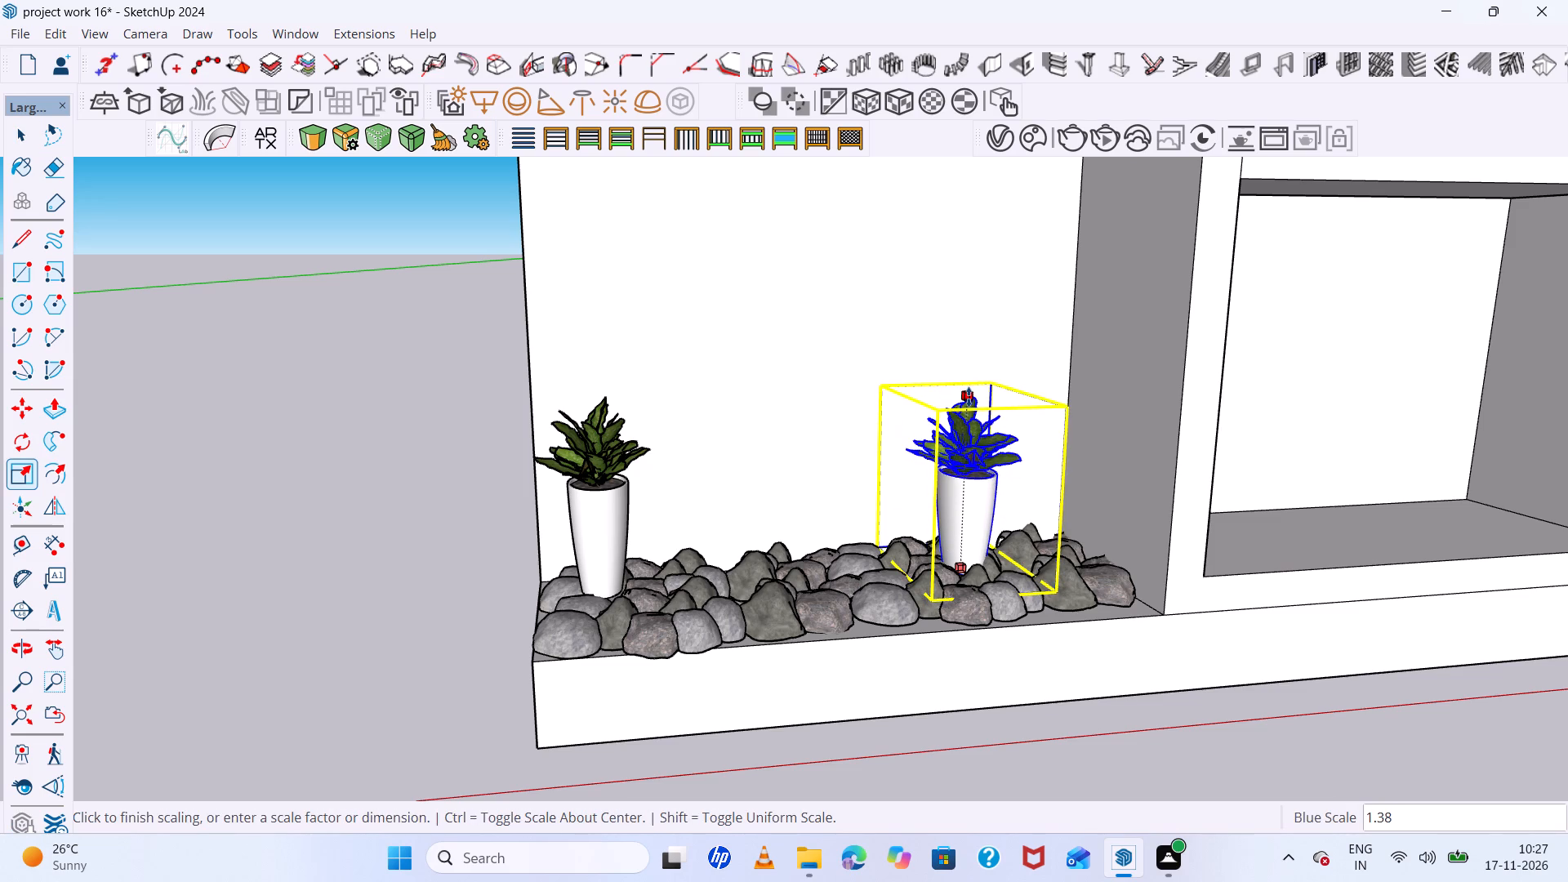
click(969, 397)
scroll(793, 448, down, 6)
middle_drag(952, 673, 942, 613)
key(space)
click(1103, 628)
Examine the reference photo's niche plants and shelf decorations against the modelled cabinet.
scroll(938, 654, down, 3)
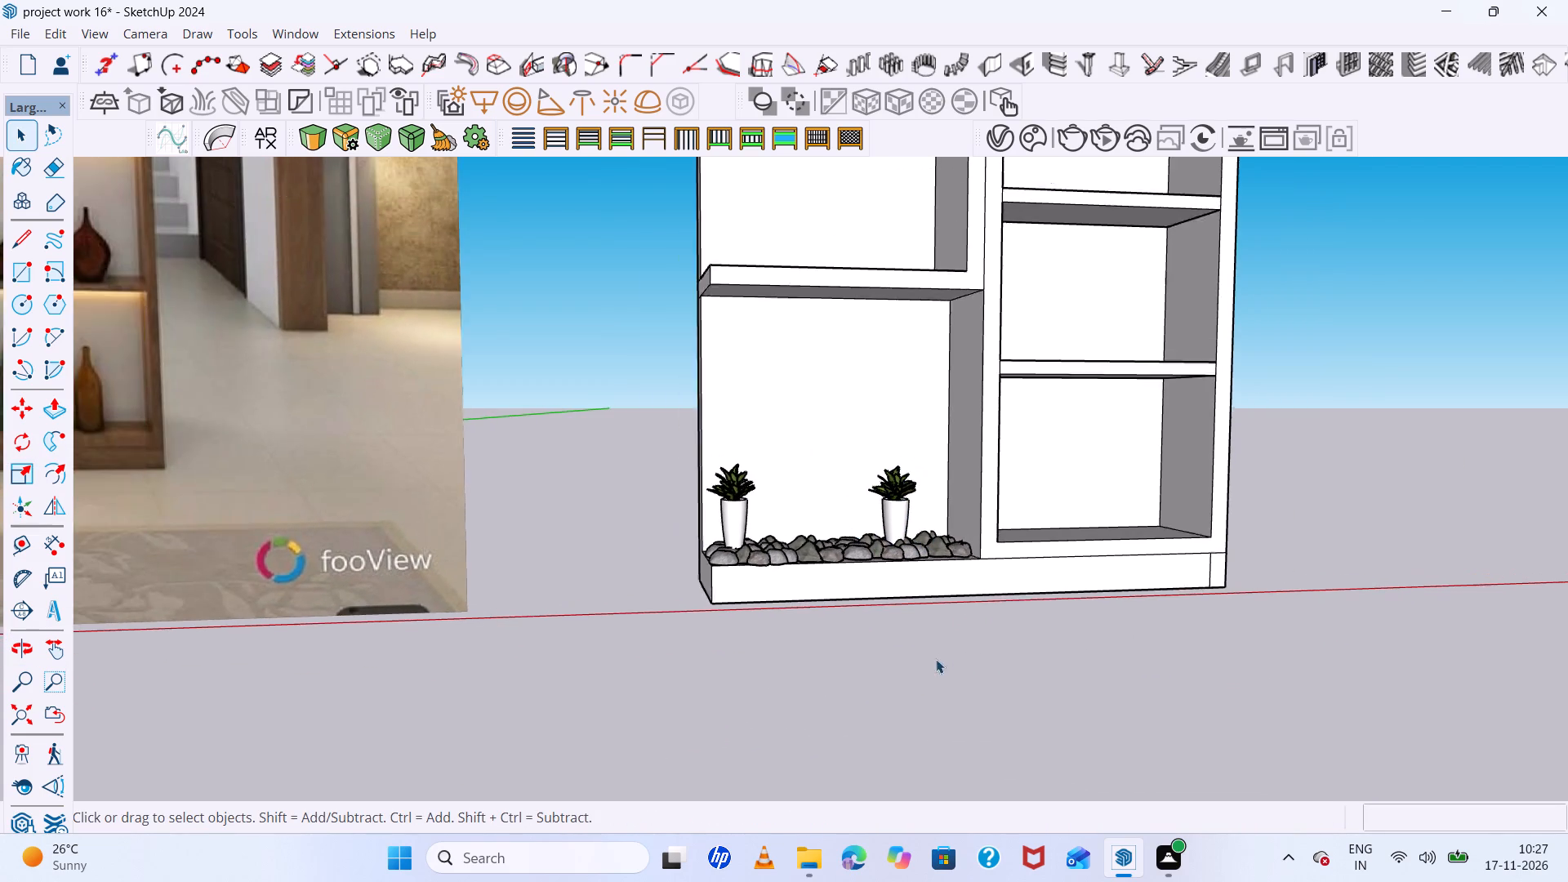
scroll(936, 659, down, 1)
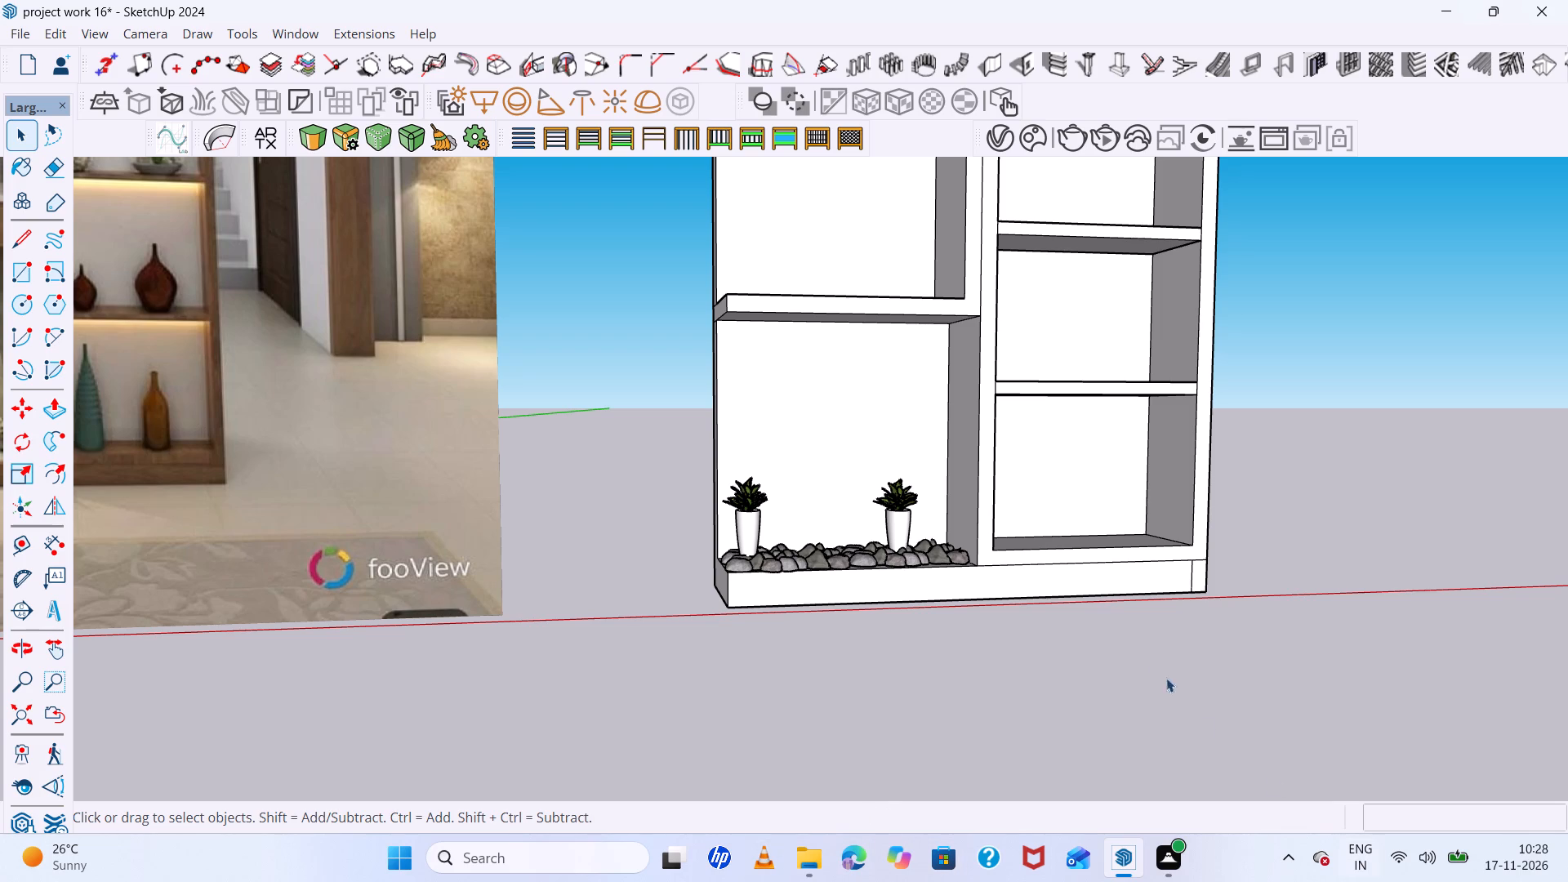
scroll(1153, 669, down, 9)
scroll(566, 491, up, 11)
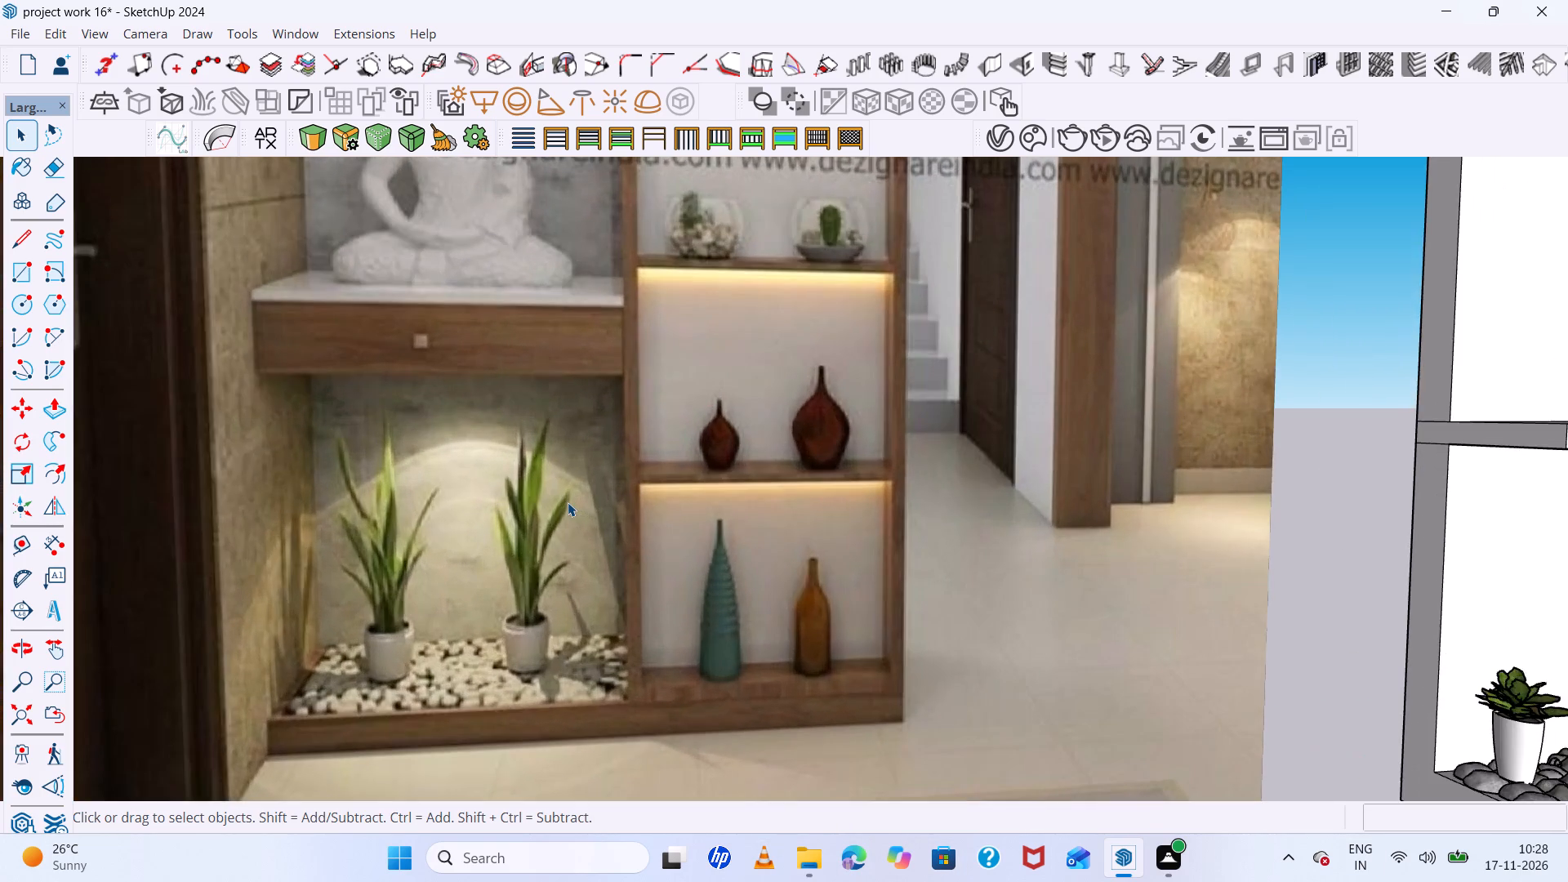
scroll(568, 502, down, 6)
middle_drag(567, 502, 496, 463)
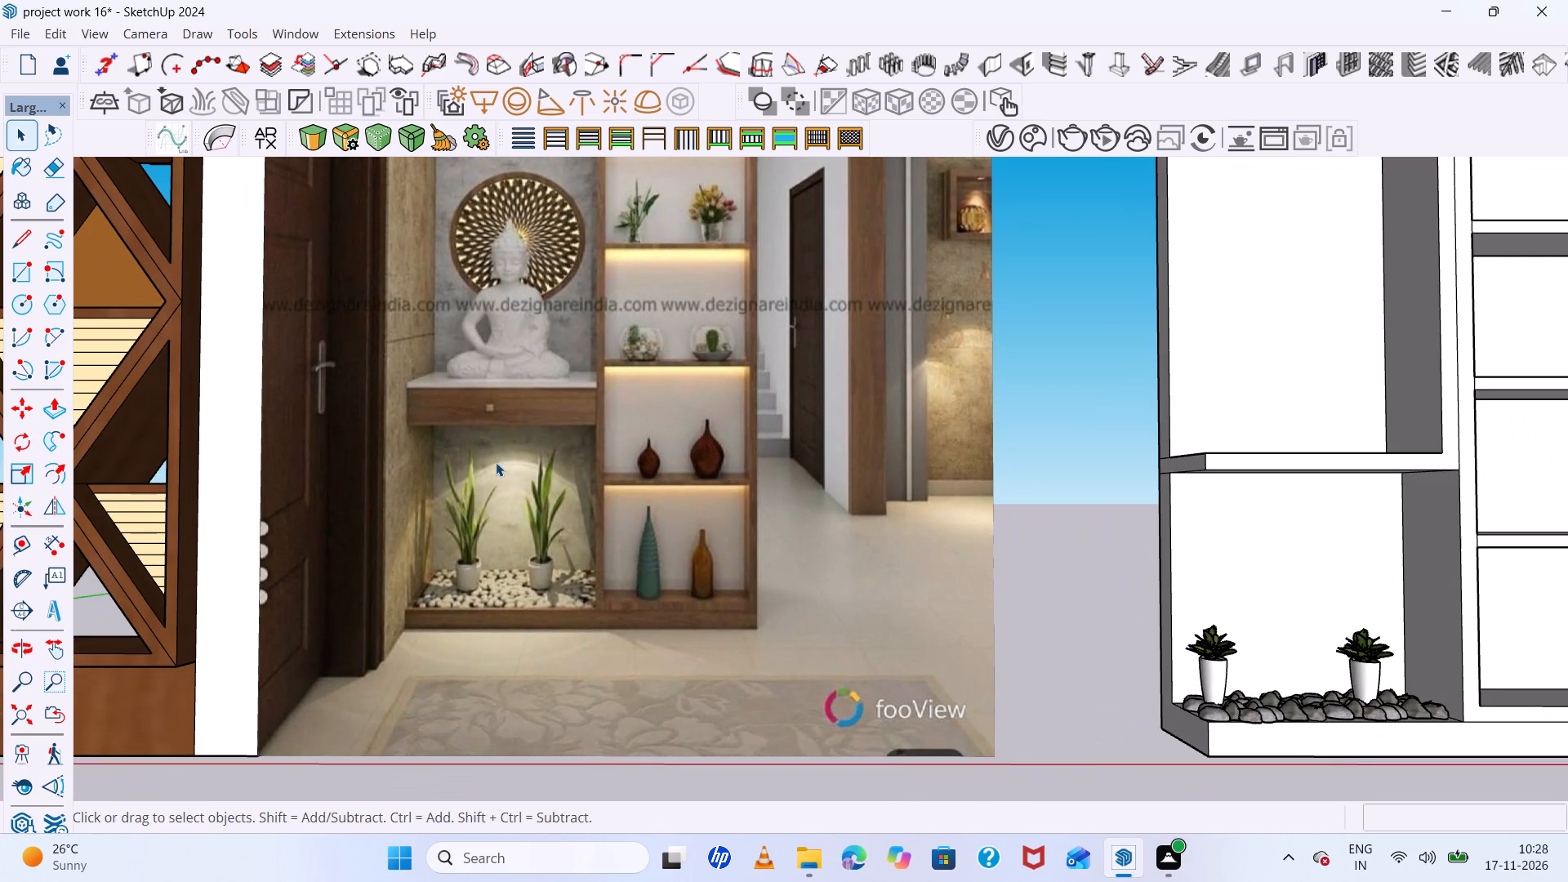
scroll(496, 462, down, 4)
scroll(496, 462, up, 2)
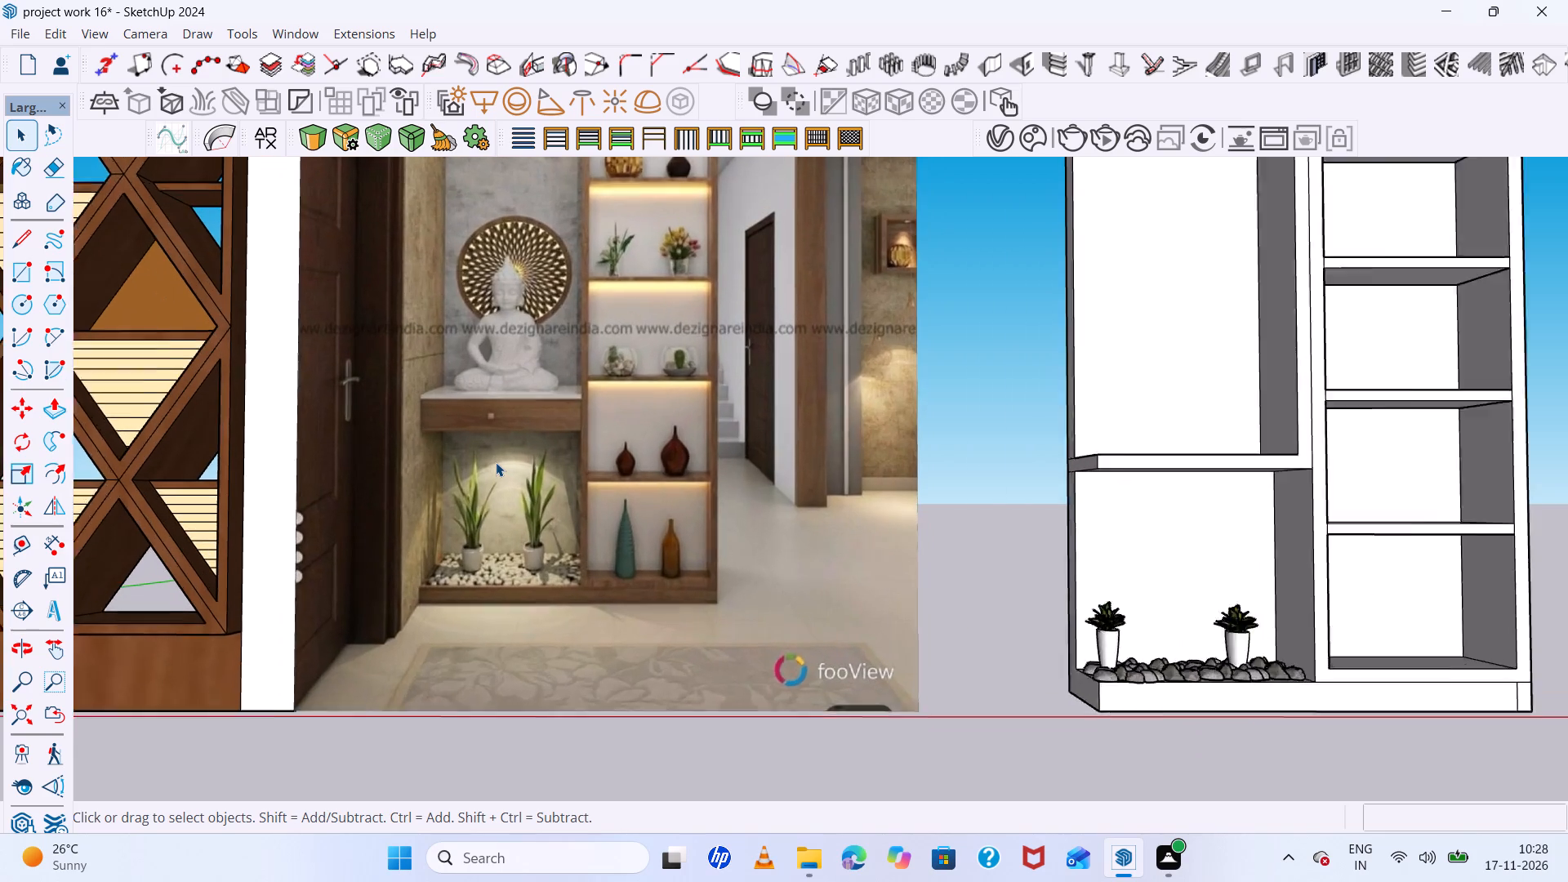
scroll(496, 462, up, 2)
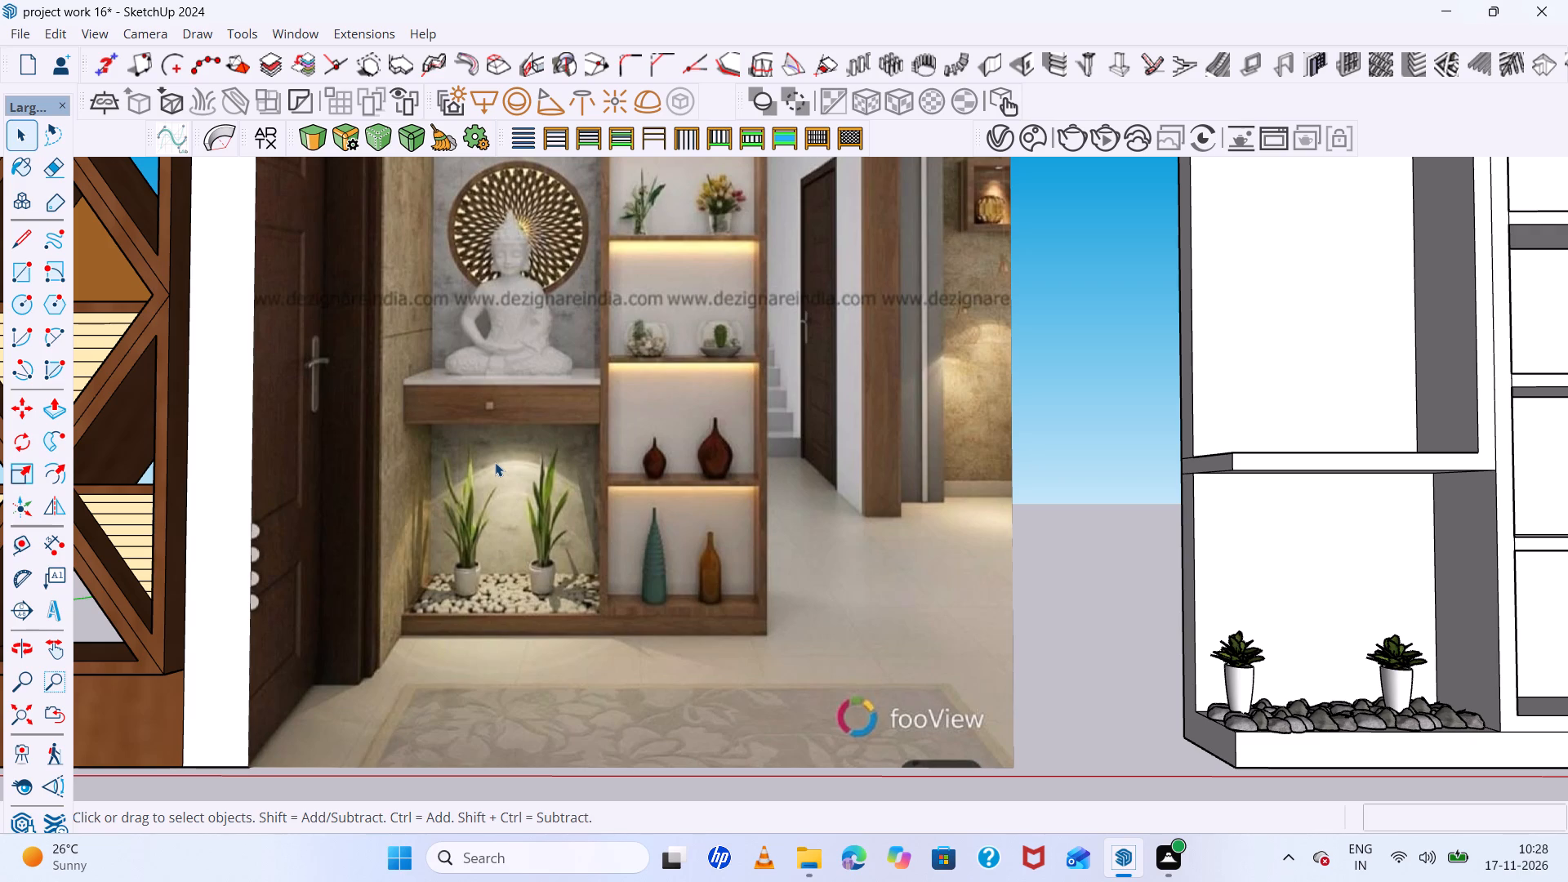
scroll(587, 526, down, 5)
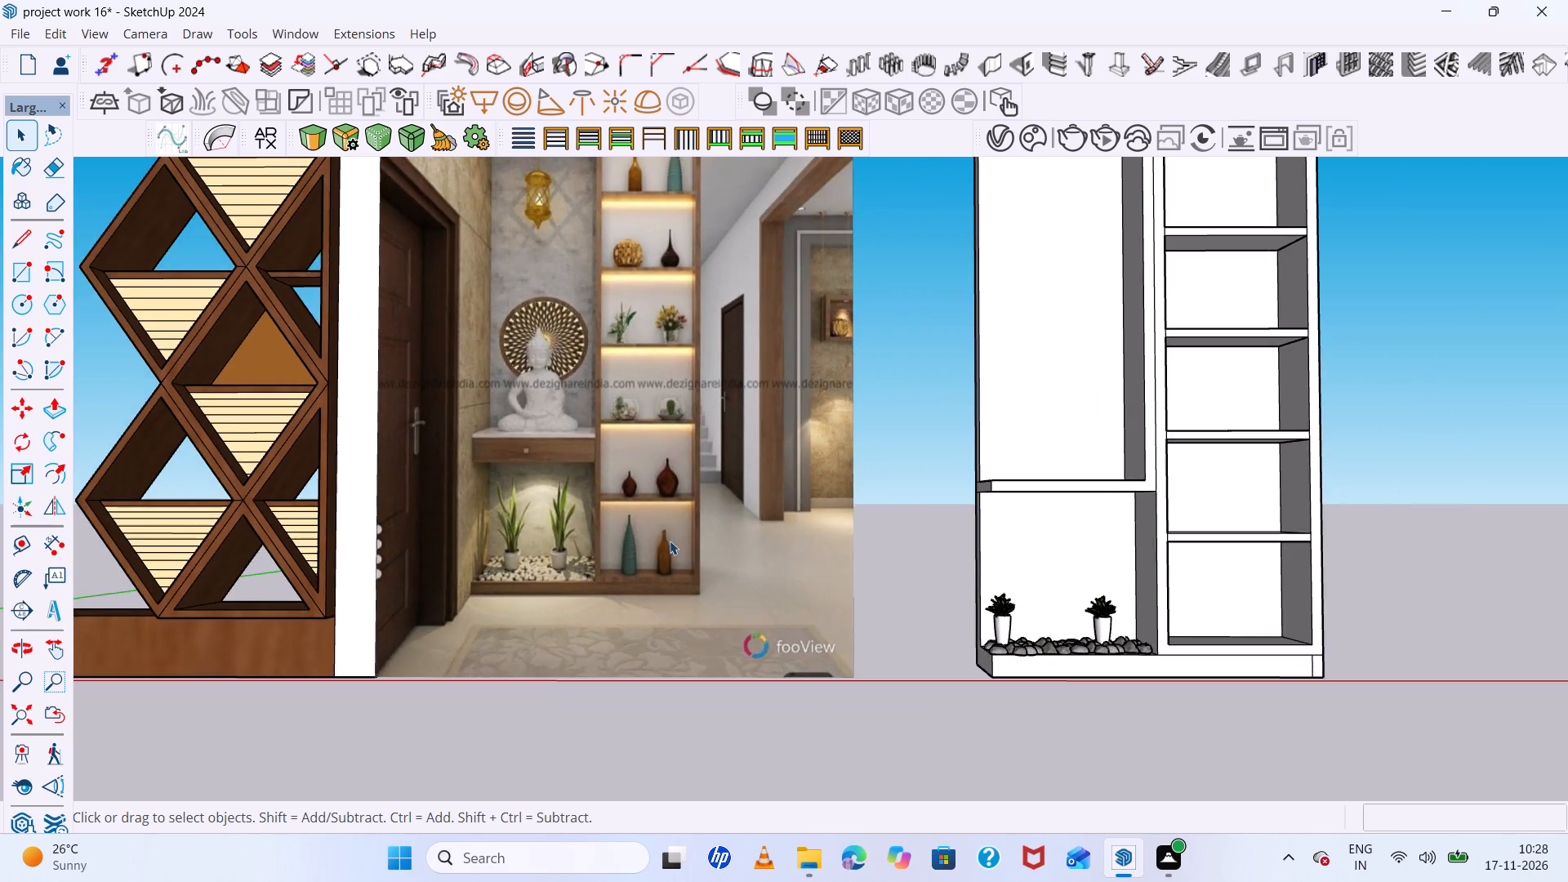
scroll(670, 541, down, 5)
middle_drag(808, 618, 827, 658)
scroll(546, 375, up, 12)
middle_drag(596, 430, 822, 474)
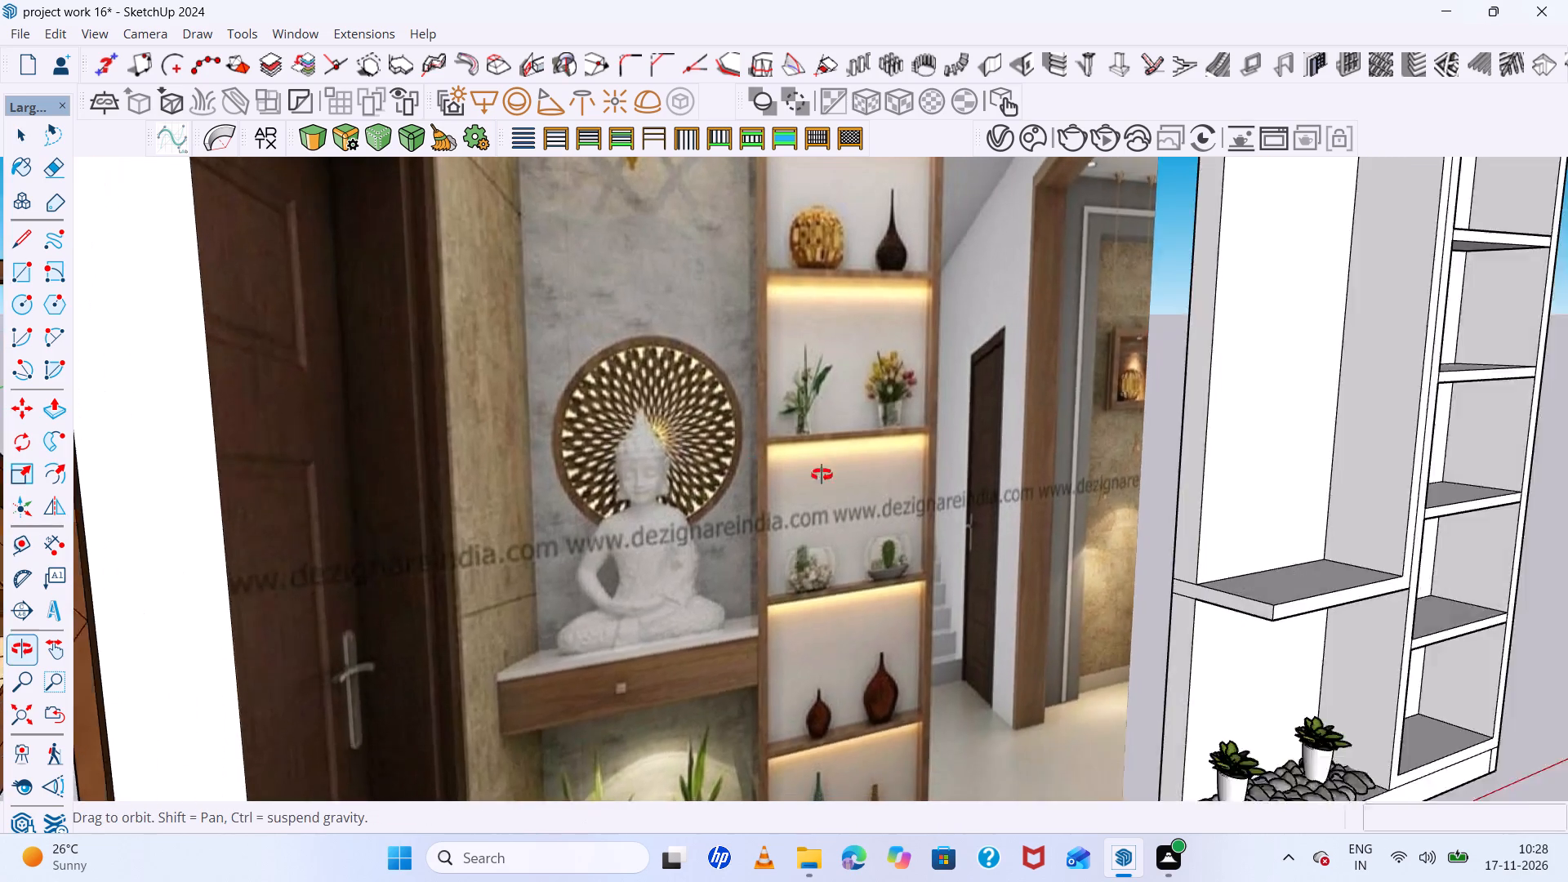
middle_drag(822, 474, 631, 443)
scroll(631, 443, down, 3)
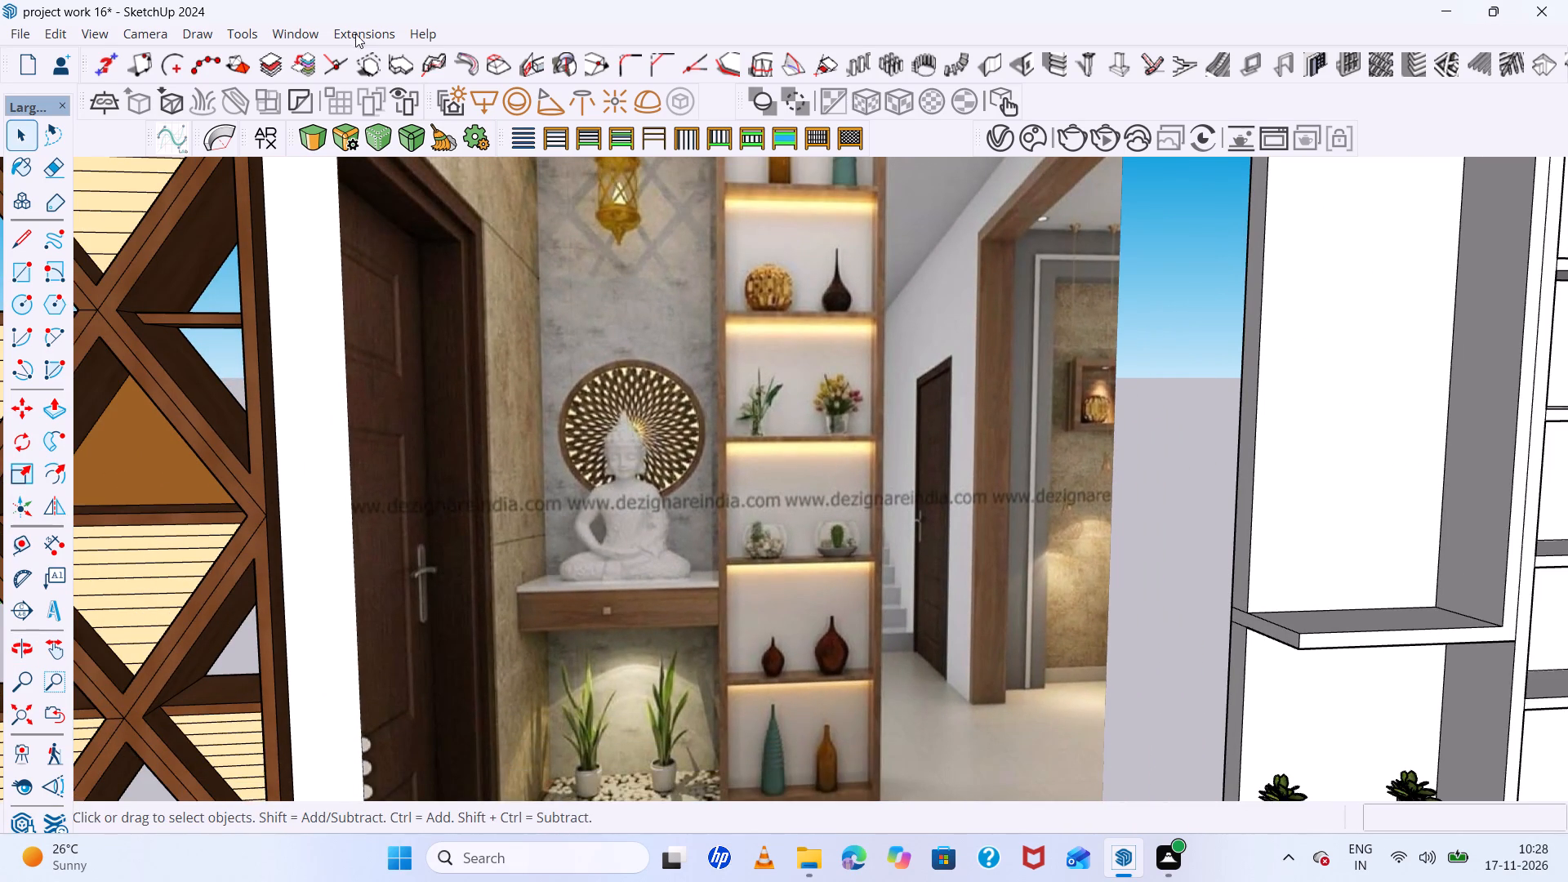
Search 3D Warehouse for "decorative".
click(318, 32)
click(406, 247)
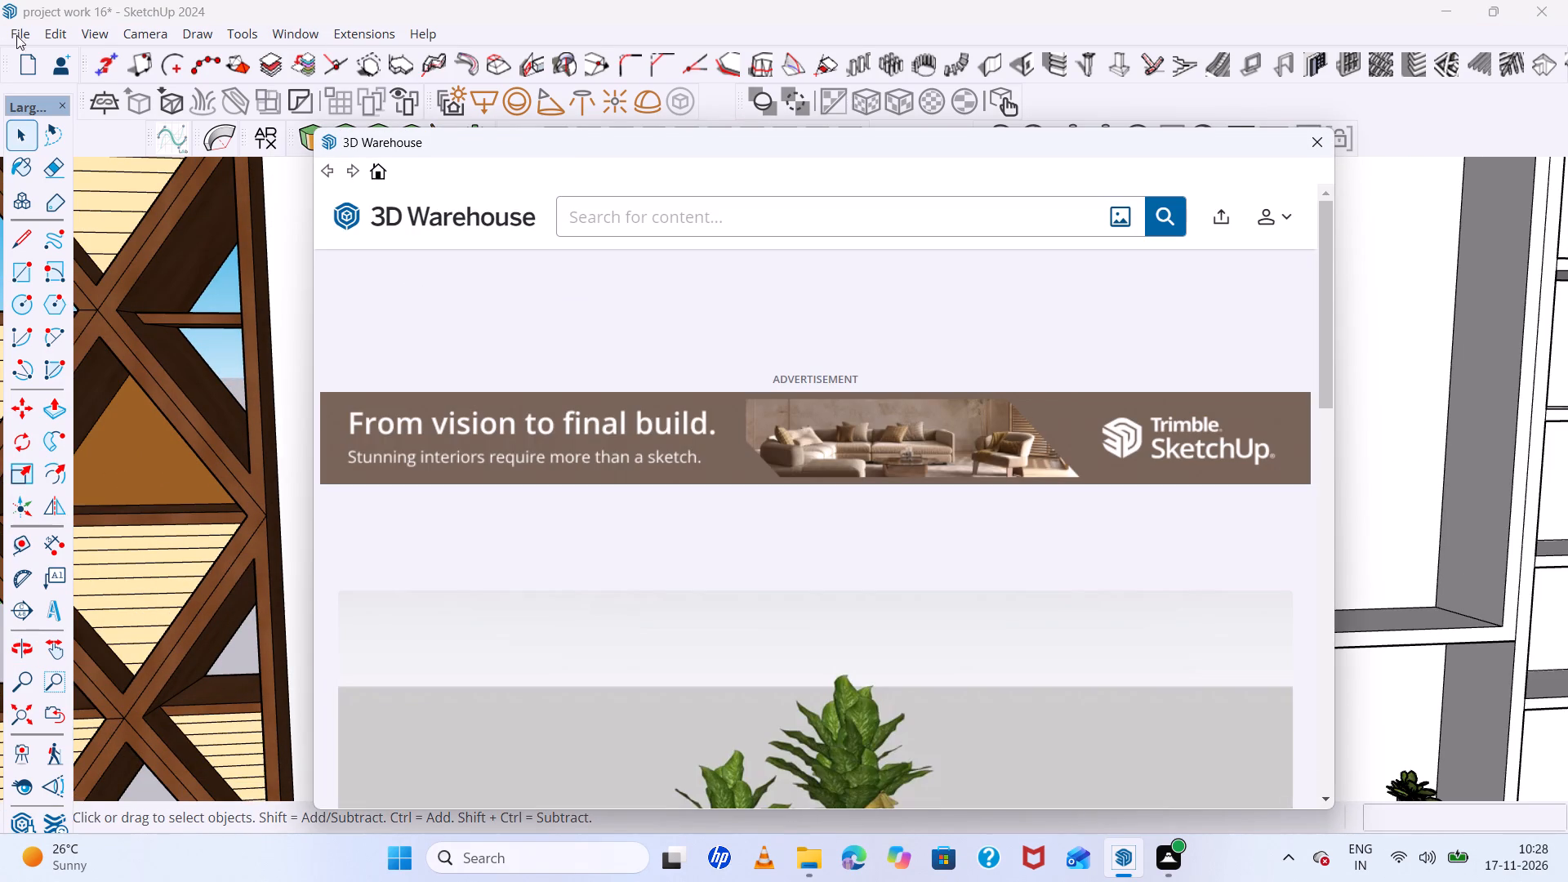
click(658, 226)
text(de)
key(c)
key(o)
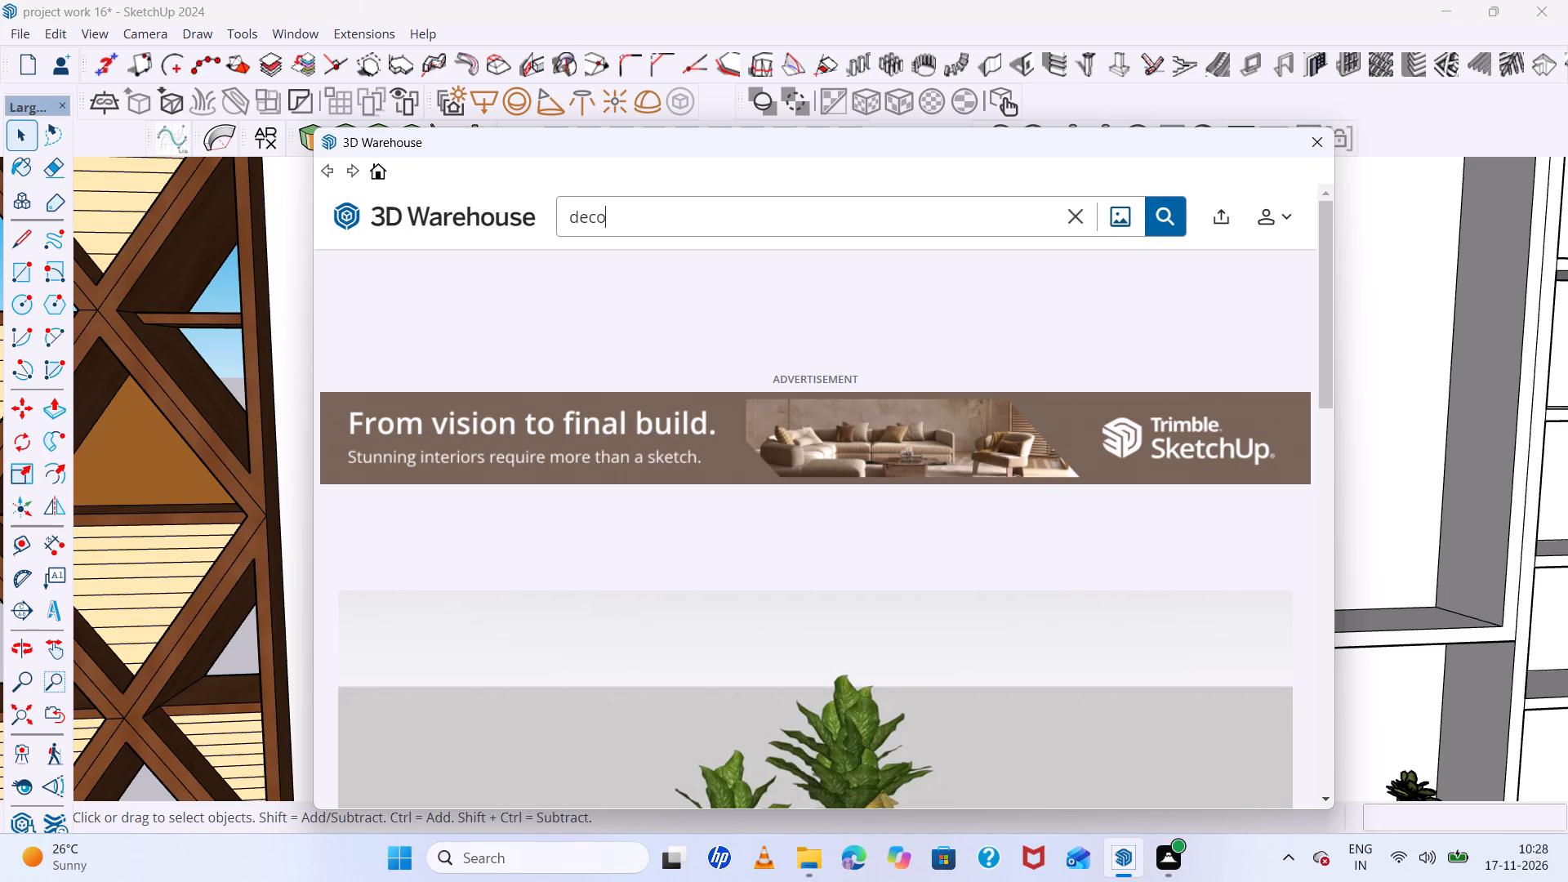
key(r)
key(a)
key(t)
key(i)
key(v)
key(e)
key(Return)
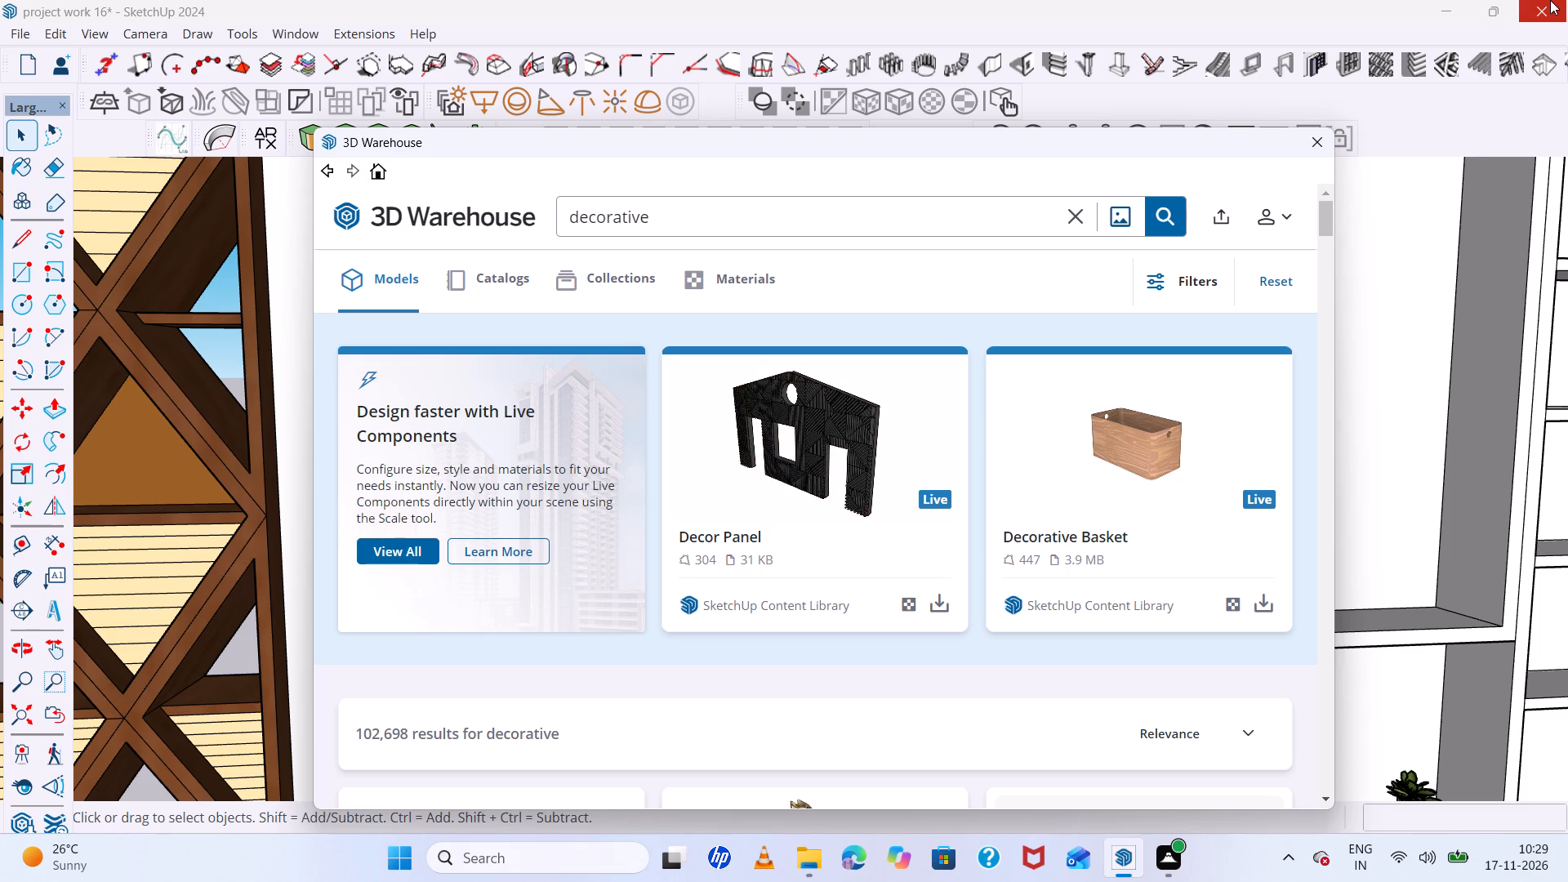
Browse the decorative model results for an ornament suited to the cabinet's shelves.
scroll(1550, 0, down, 5)
scroll(1550, 0, up, 4)
scroll(1550, 0, down, 3)
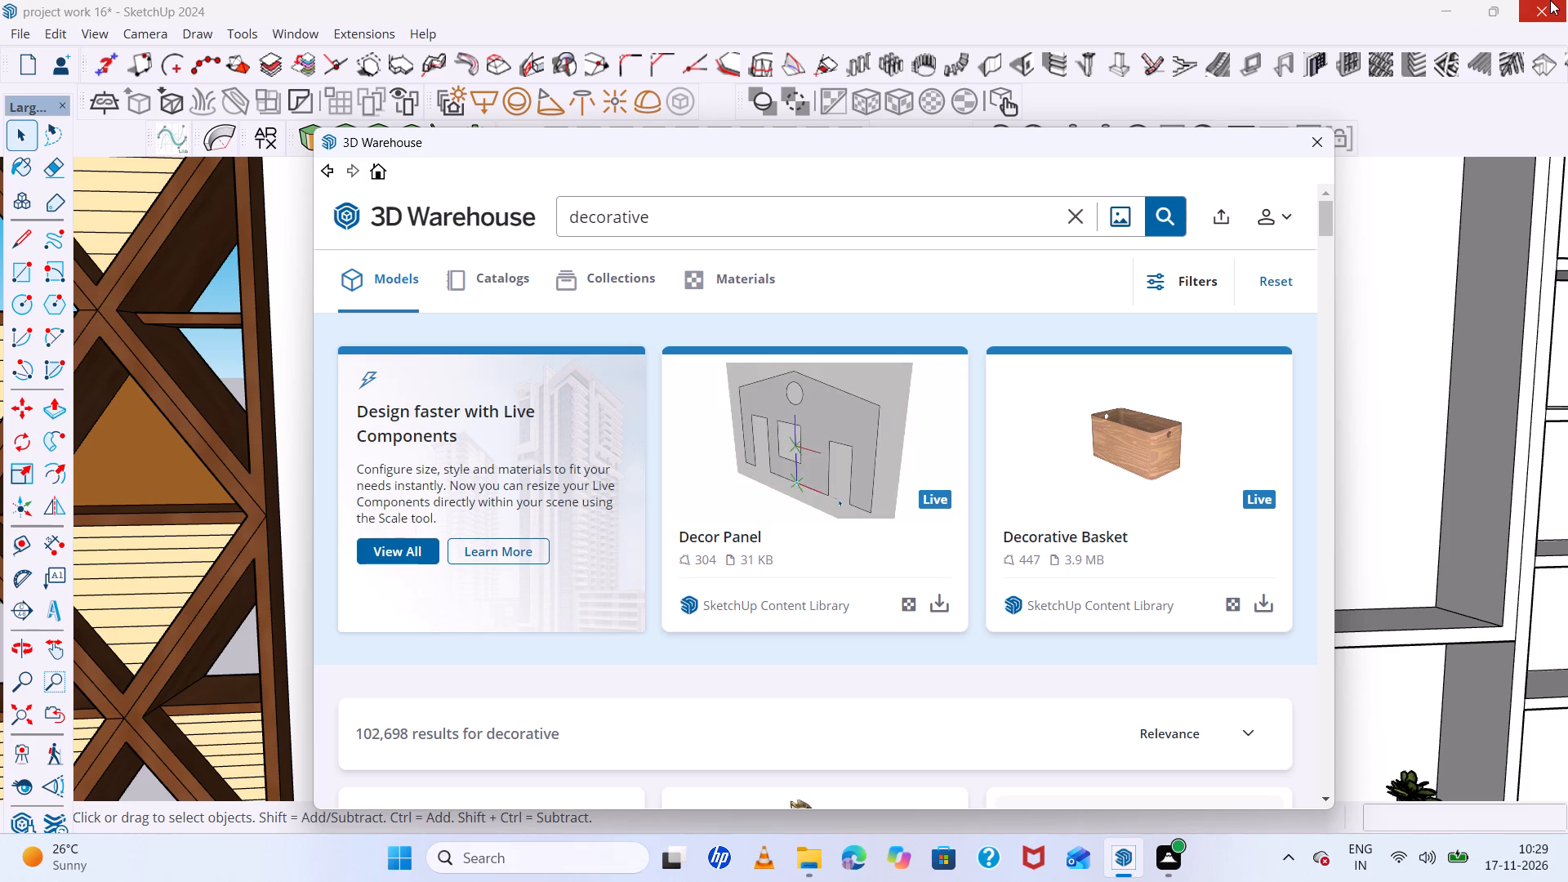
scroll(1550, 0, down, 1)
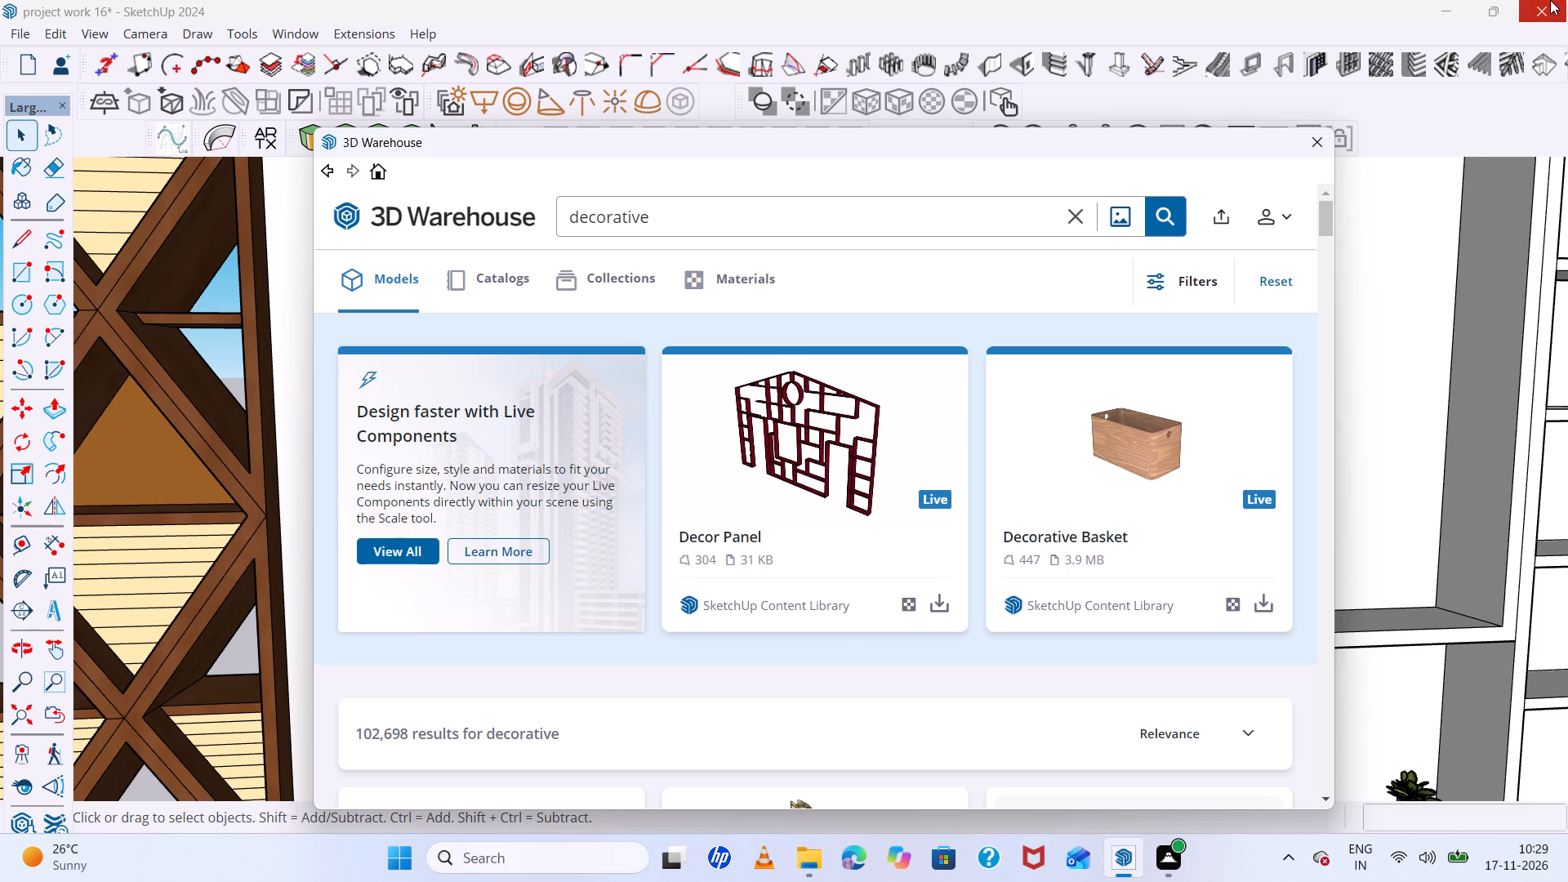
scroll(1550, 0, up, 4)
scroll(1550, 0, down, 4)
middle_drag(1550, 0, 1567, 2)
scroll(1566, 0, down, 6)
scroll(1335, 191, down, 1)
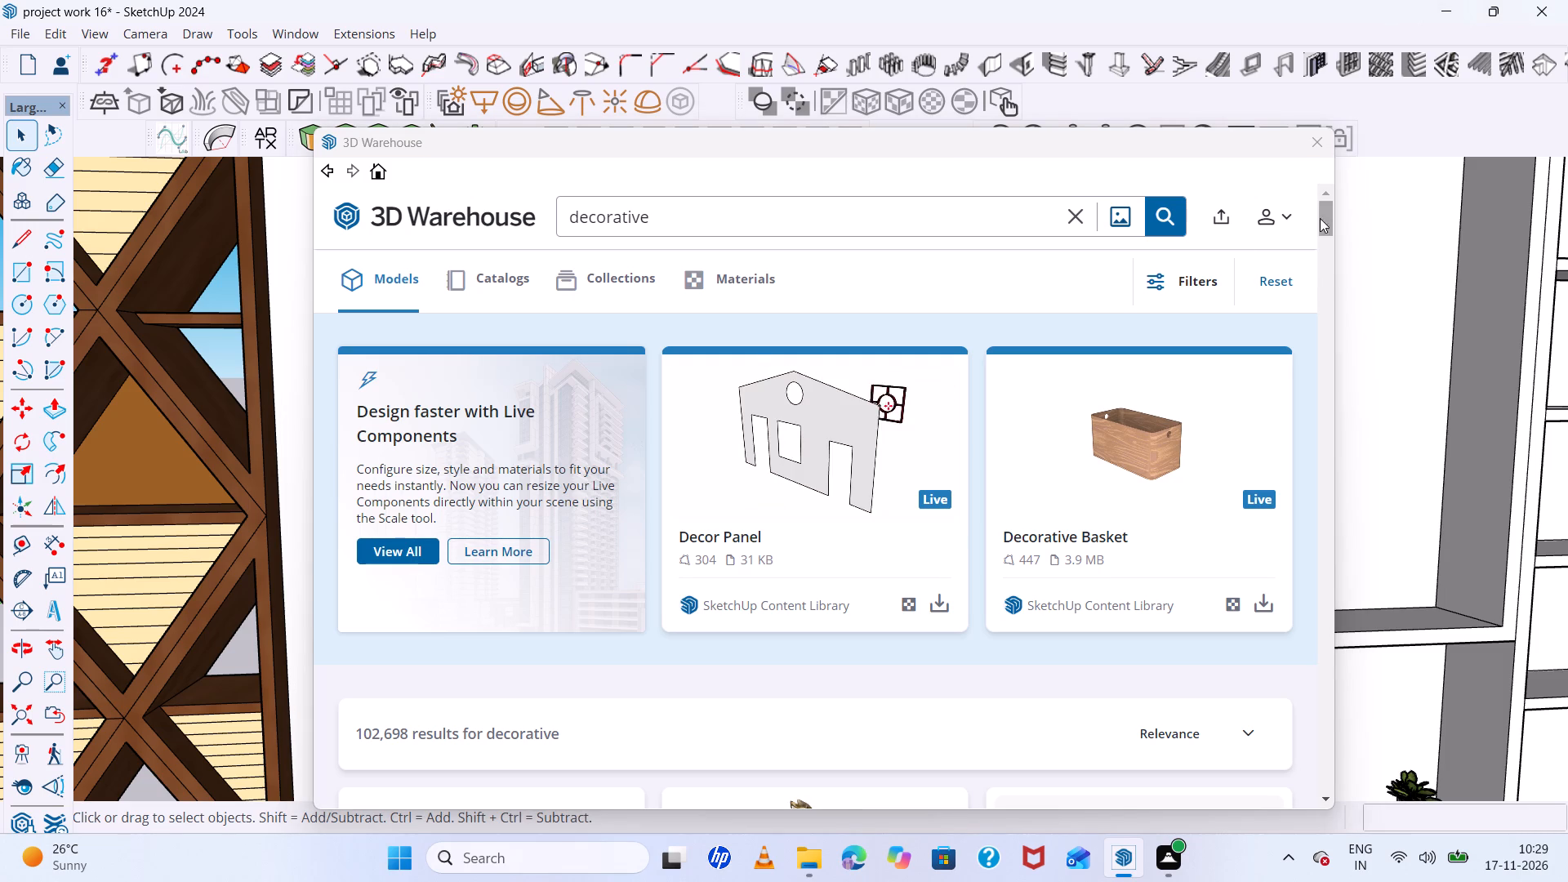
scroll(828, 555, down, 9)
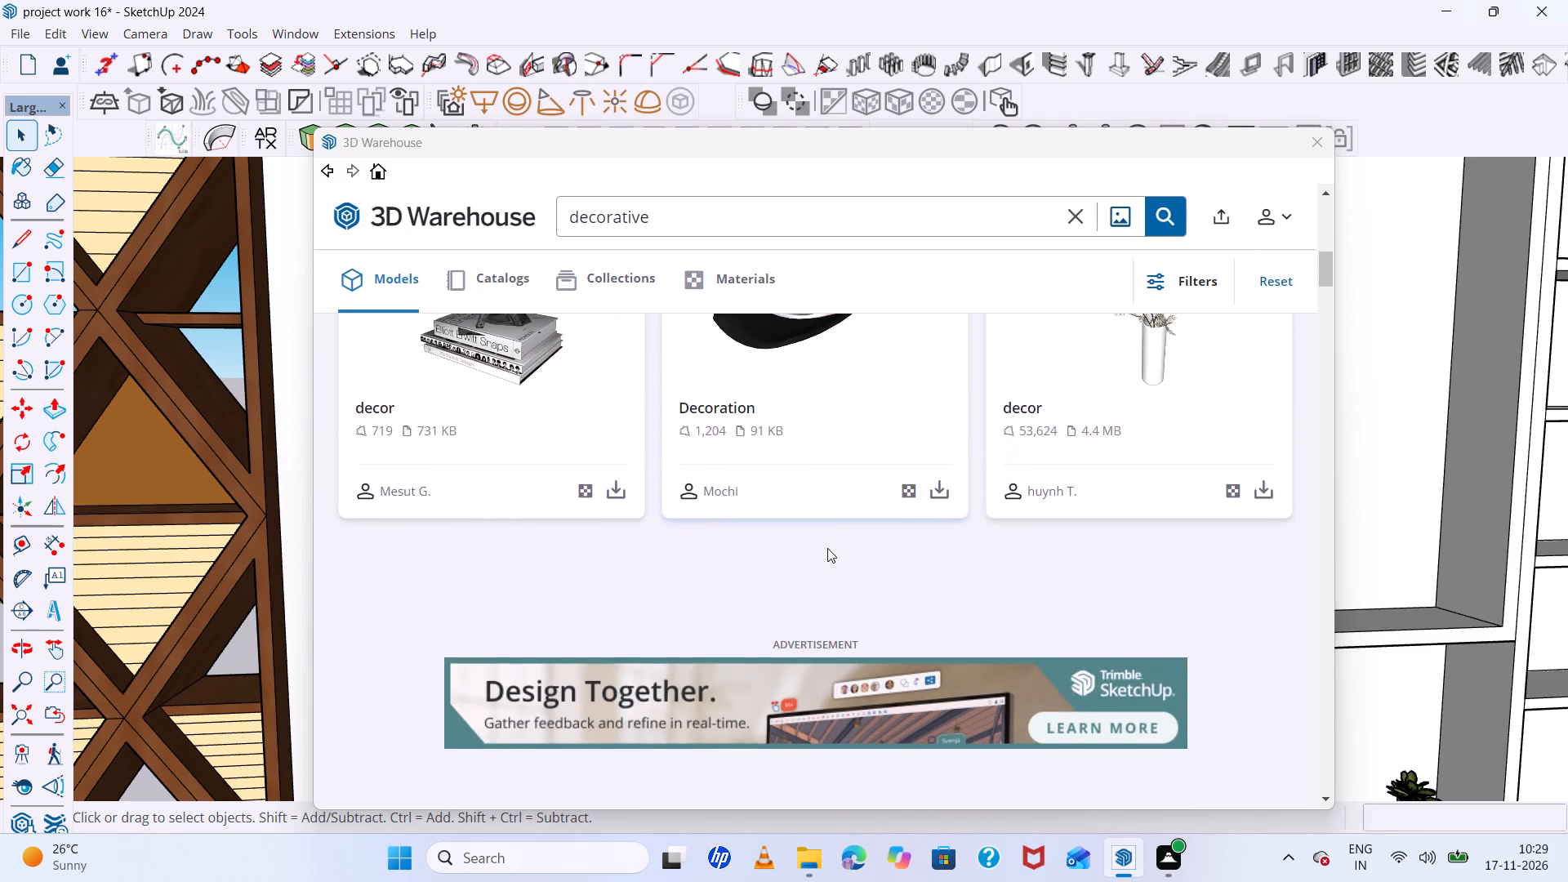
scroll(827, 548, down, 1)
scroll(827, 548, up, 5)
scroll(828, 545, down, 7)
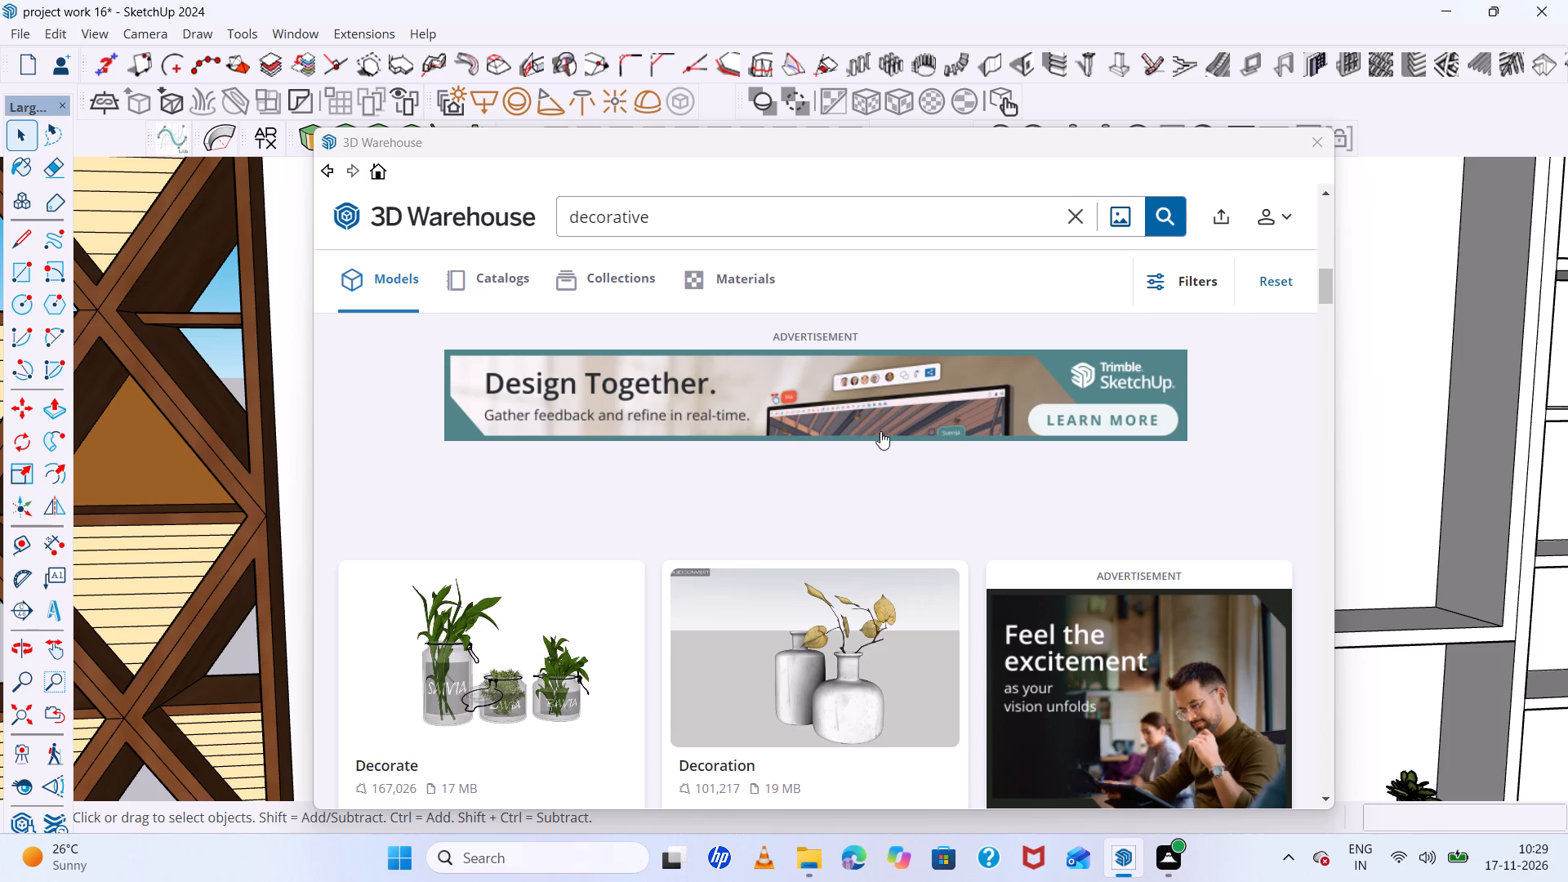
Download the "Decoration" vase set with gold leaves from 3D Warehouse directly into the model.
click(891, 667)
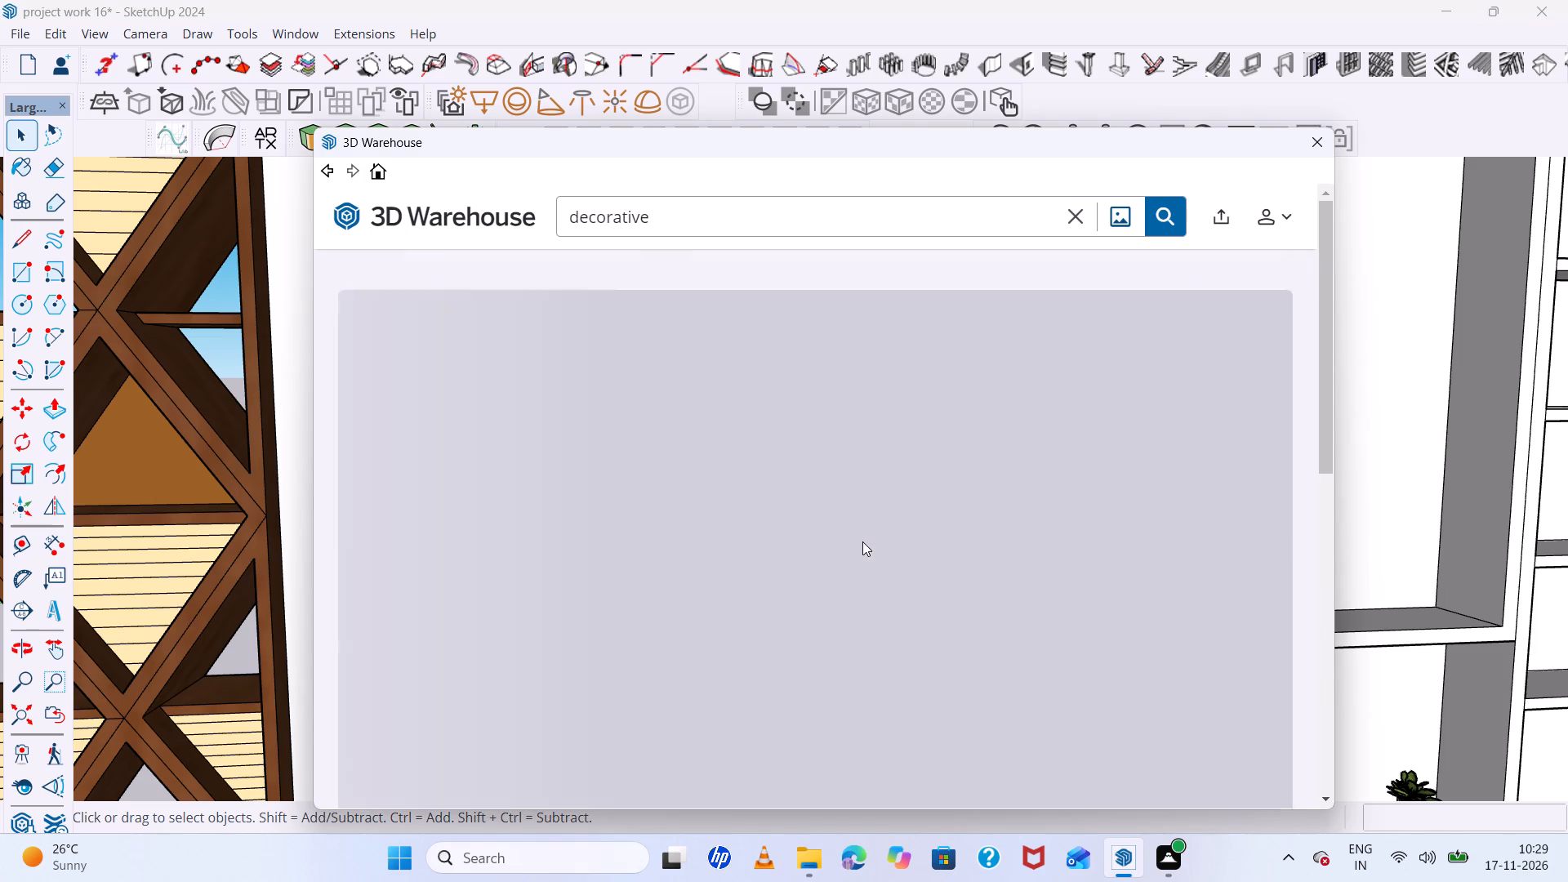
scroll(862, 541, down, 10)
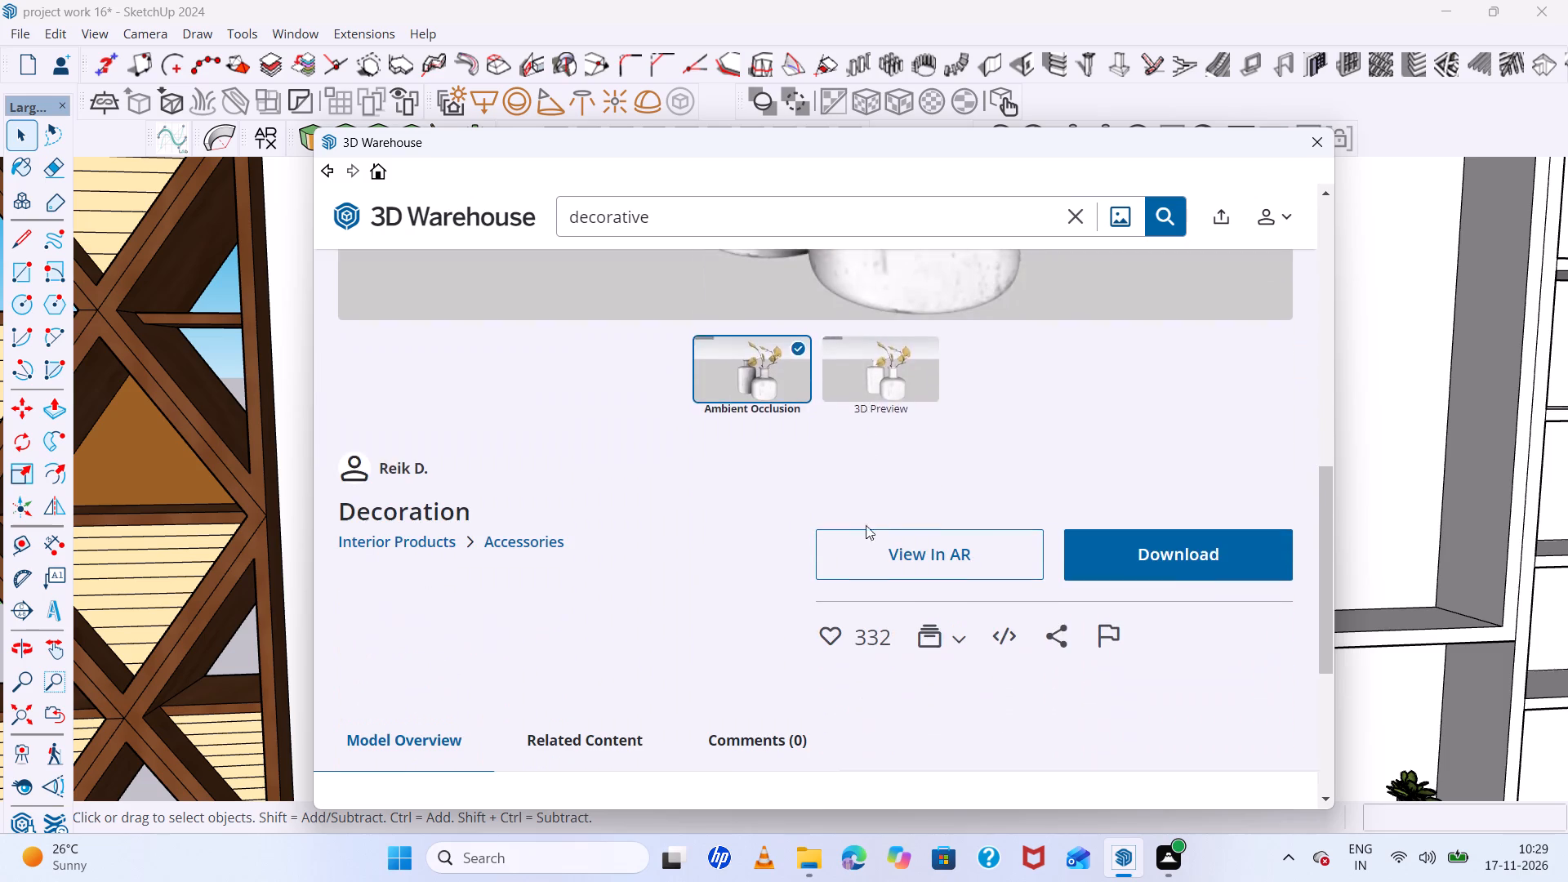
click(1100, 335)
drag(786, 510, 781, 503)
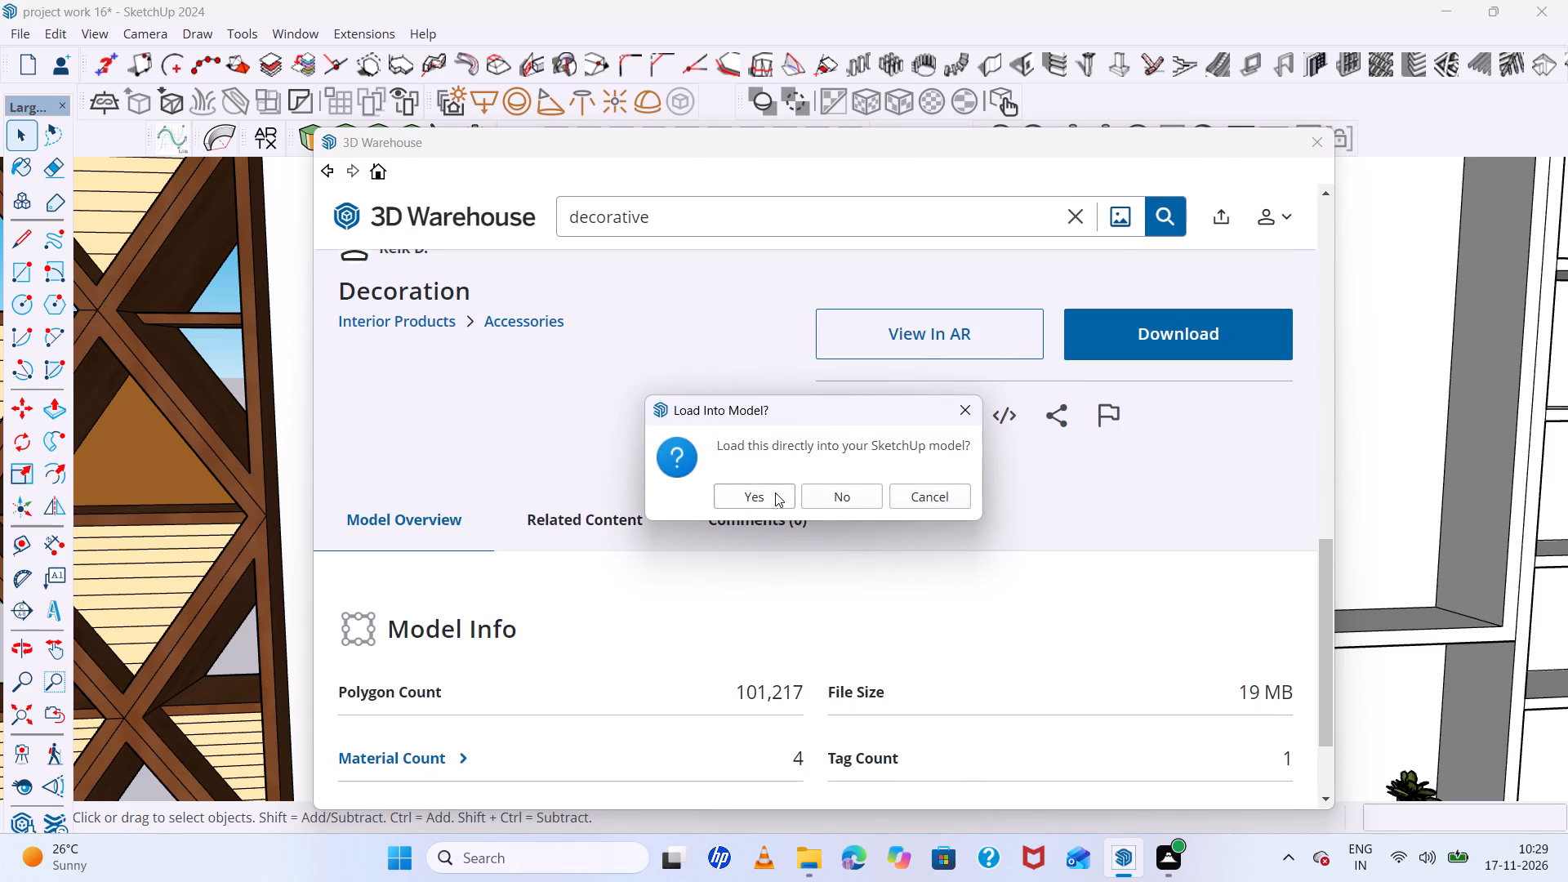
click(775, 492)
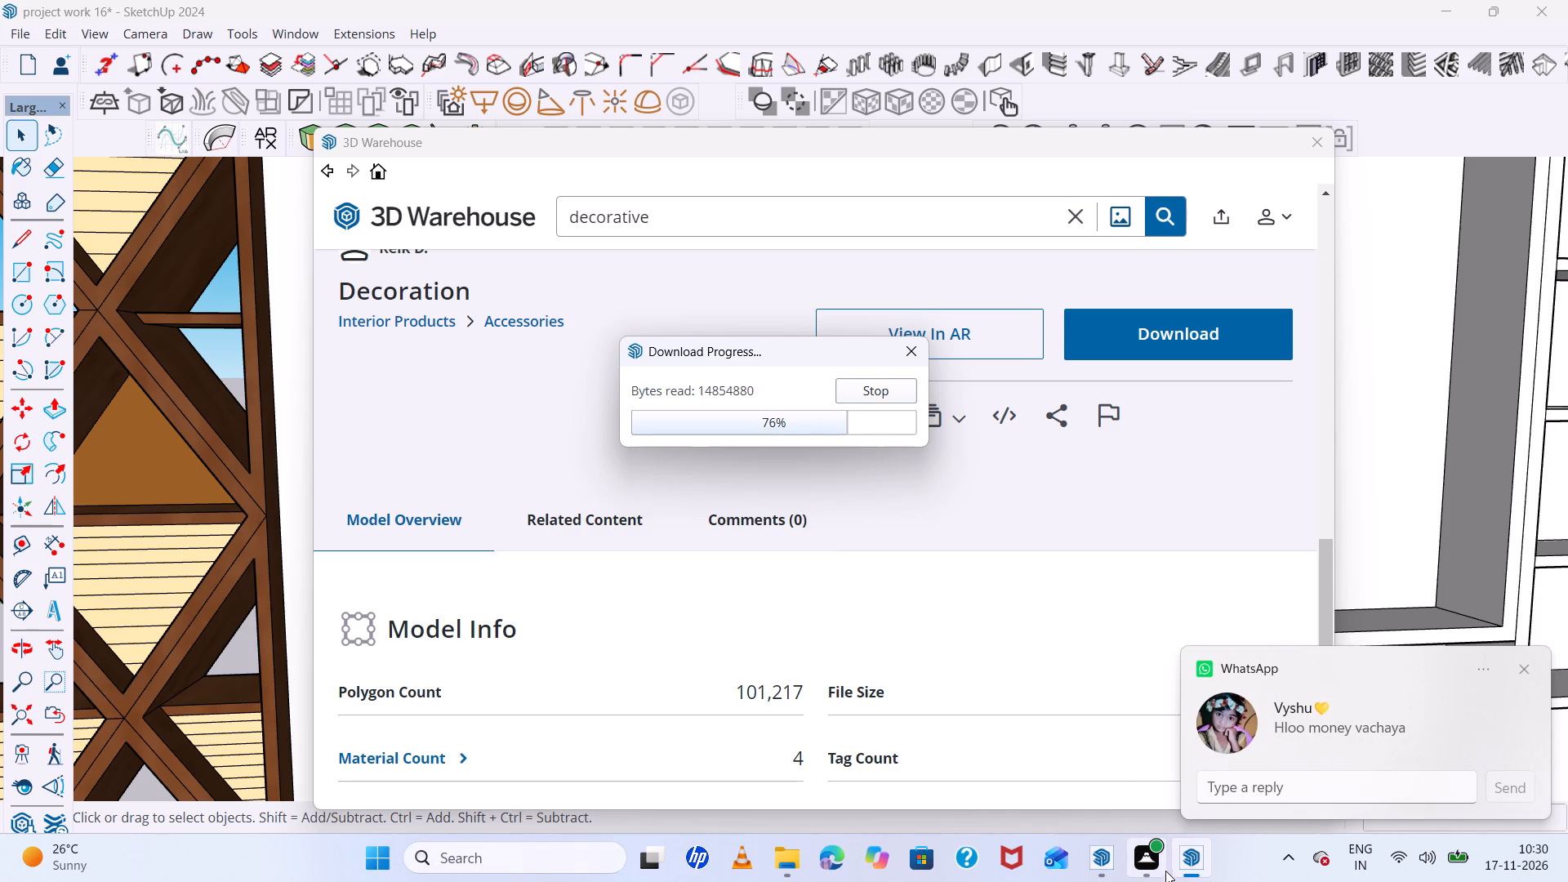
click(1519, 666)
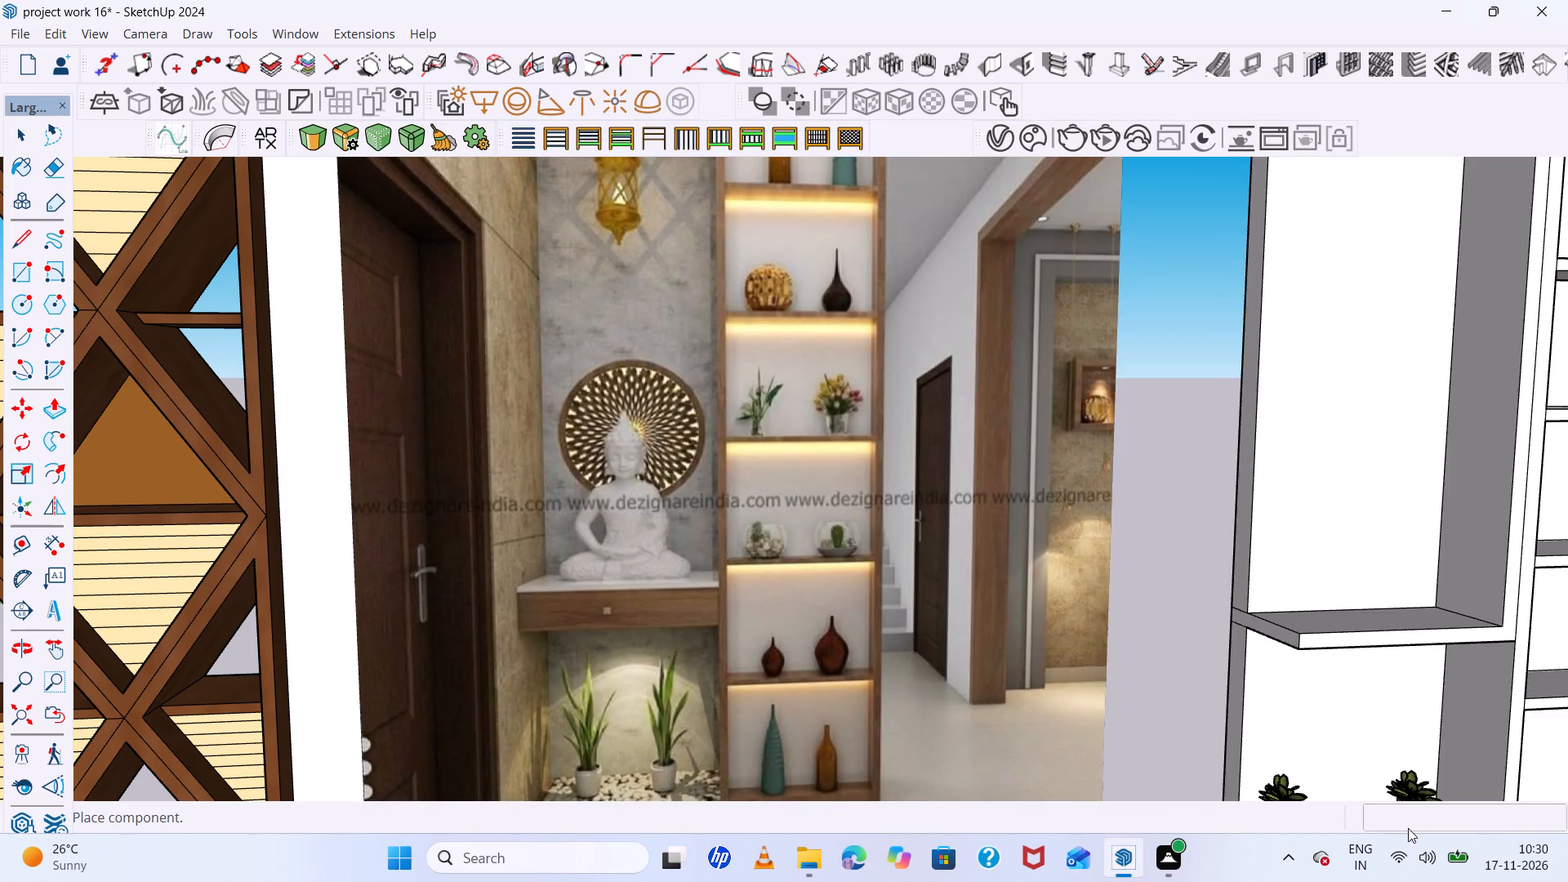
Place the downloaded vase set on the open ground beside the third display cabinet.
scroll(1127, 739, down, 18)
scroll(786, 697, down, 6)
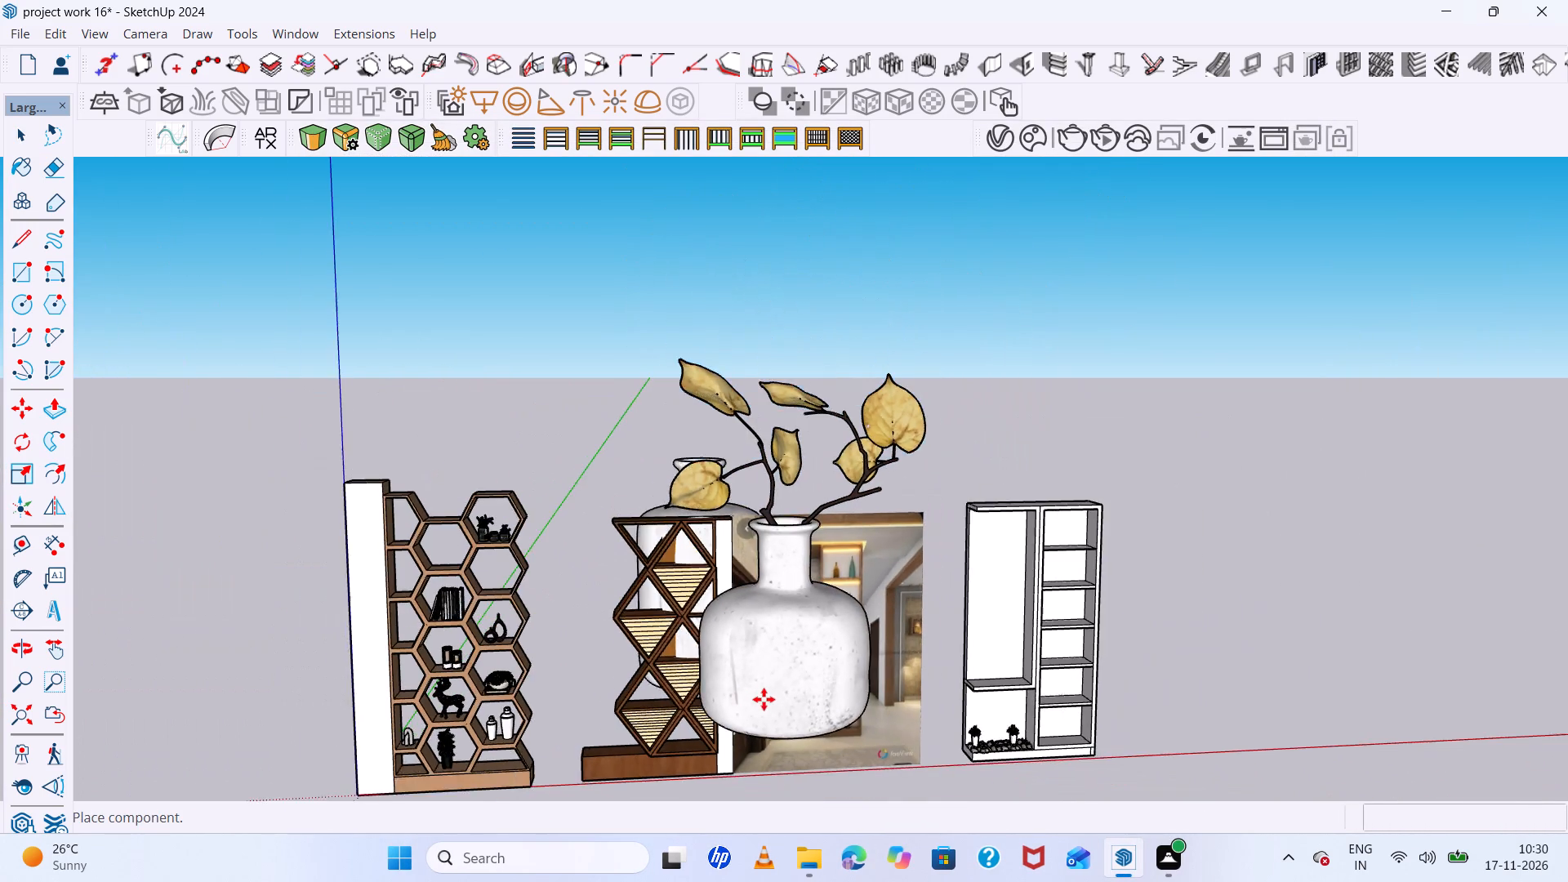
scroll(745, 699, down, 19)
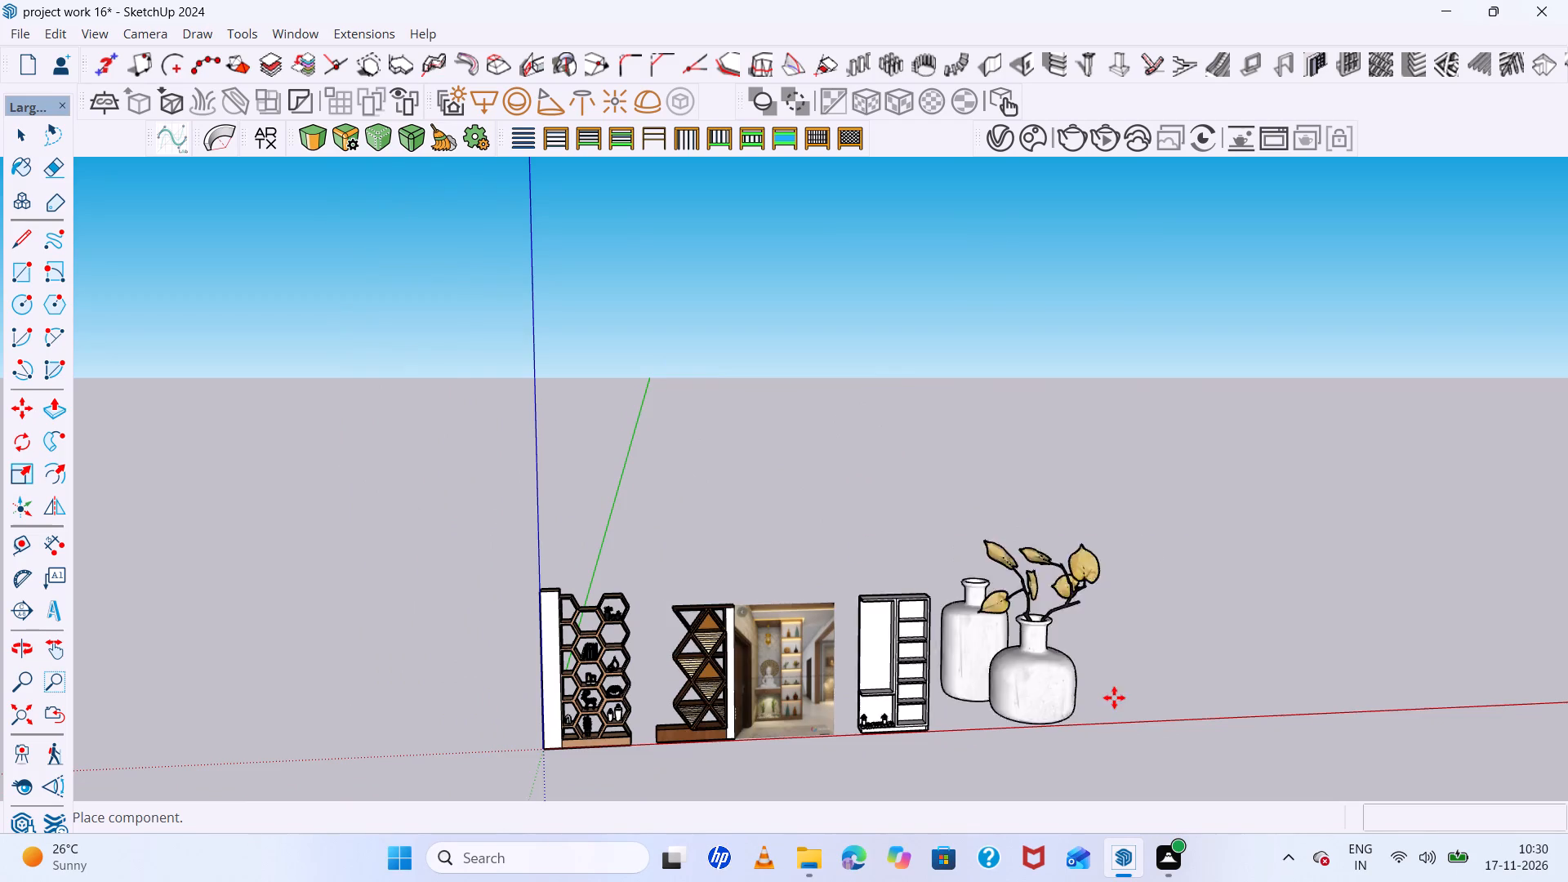
scroll(1114, 697, up, 4)
click(986, 715)
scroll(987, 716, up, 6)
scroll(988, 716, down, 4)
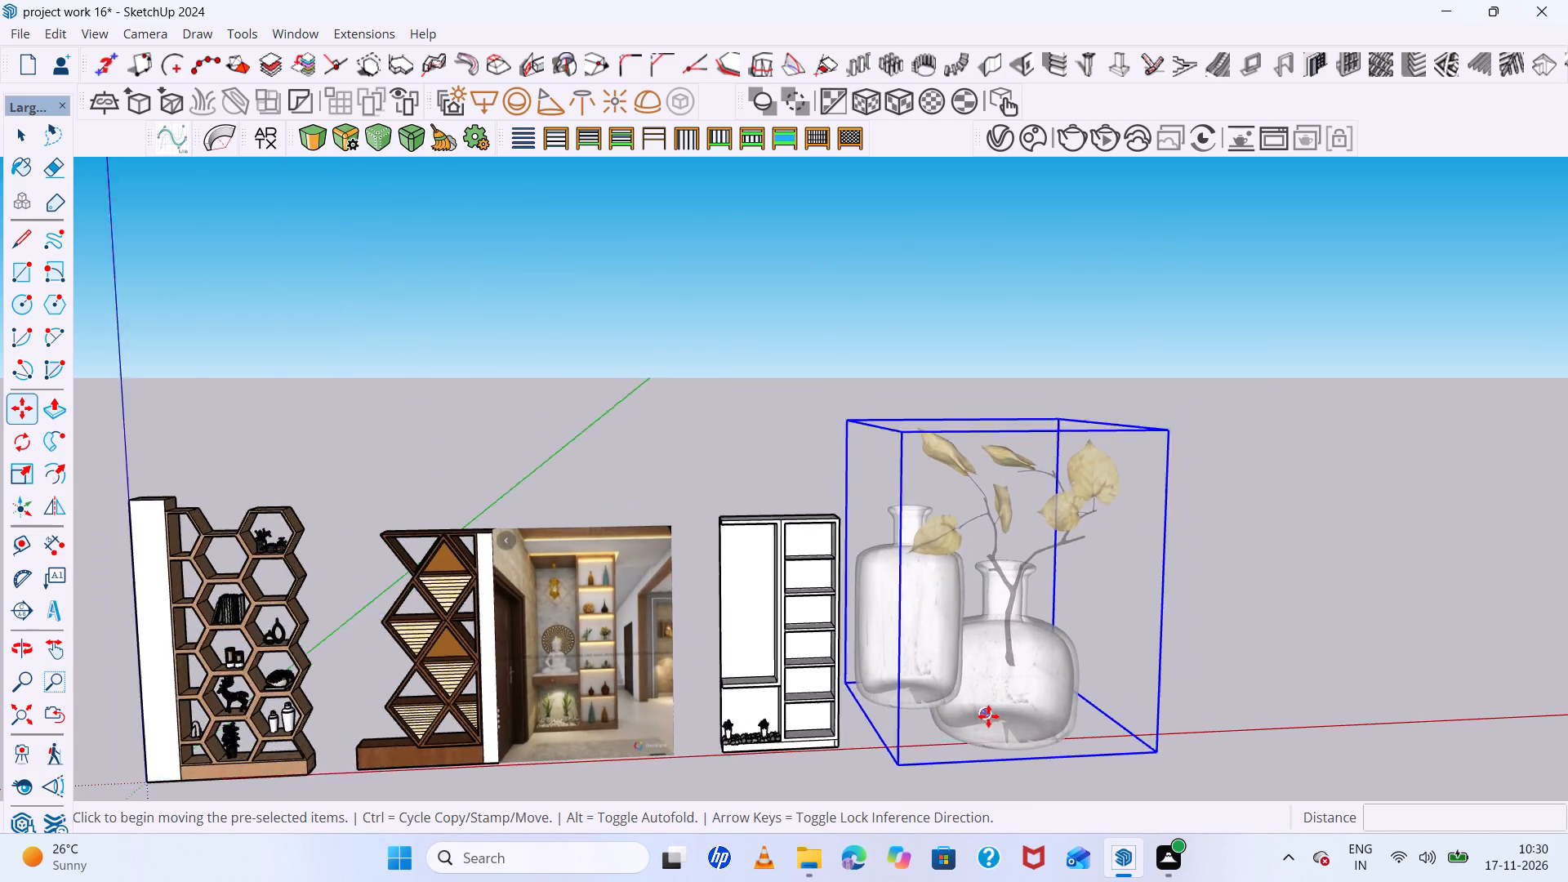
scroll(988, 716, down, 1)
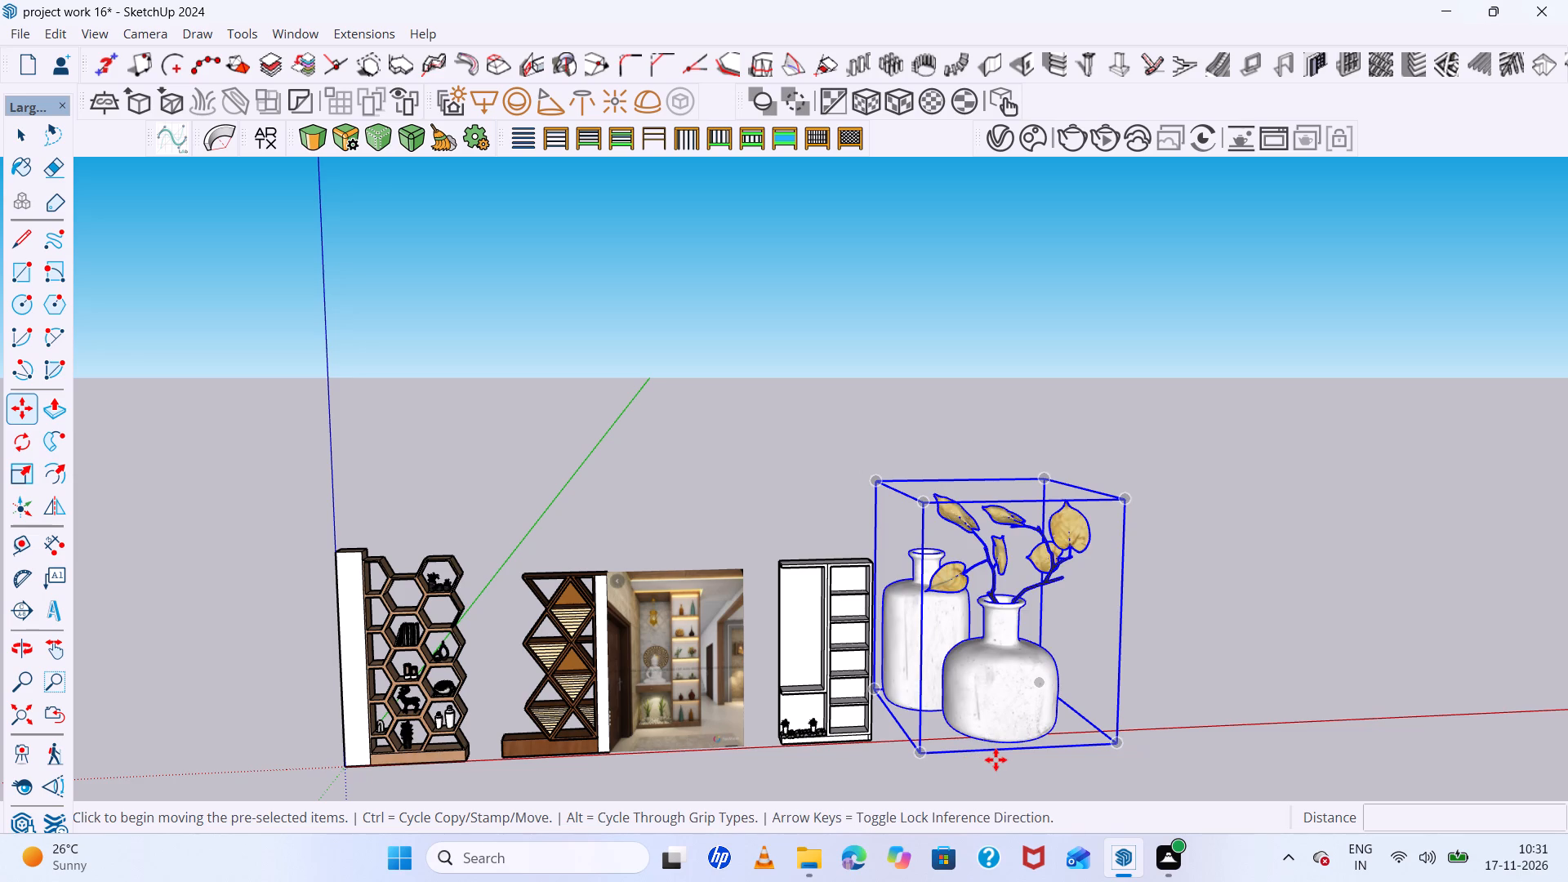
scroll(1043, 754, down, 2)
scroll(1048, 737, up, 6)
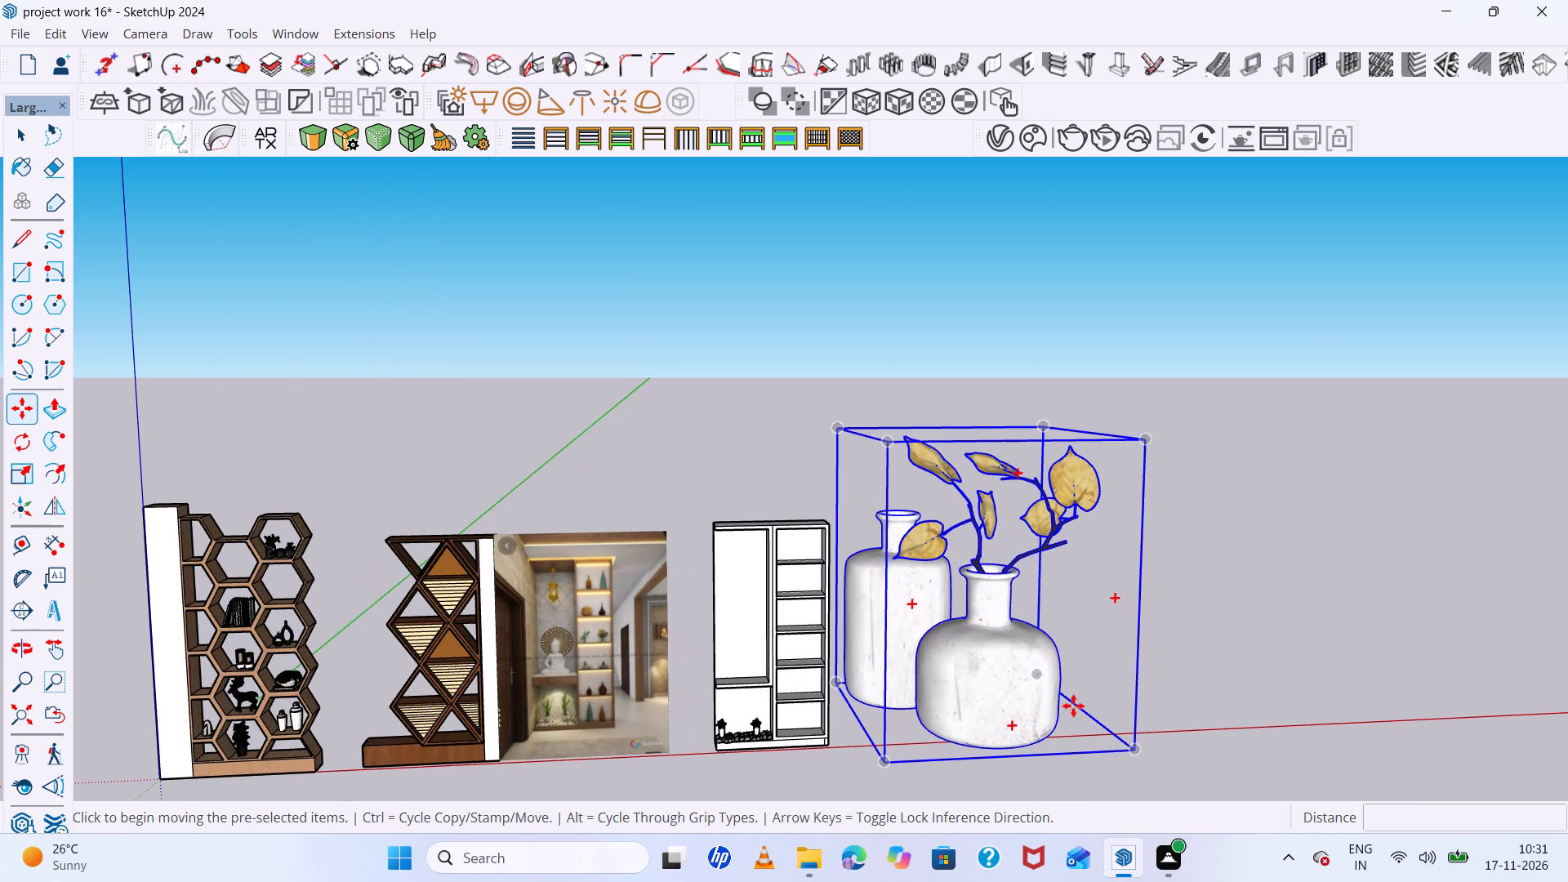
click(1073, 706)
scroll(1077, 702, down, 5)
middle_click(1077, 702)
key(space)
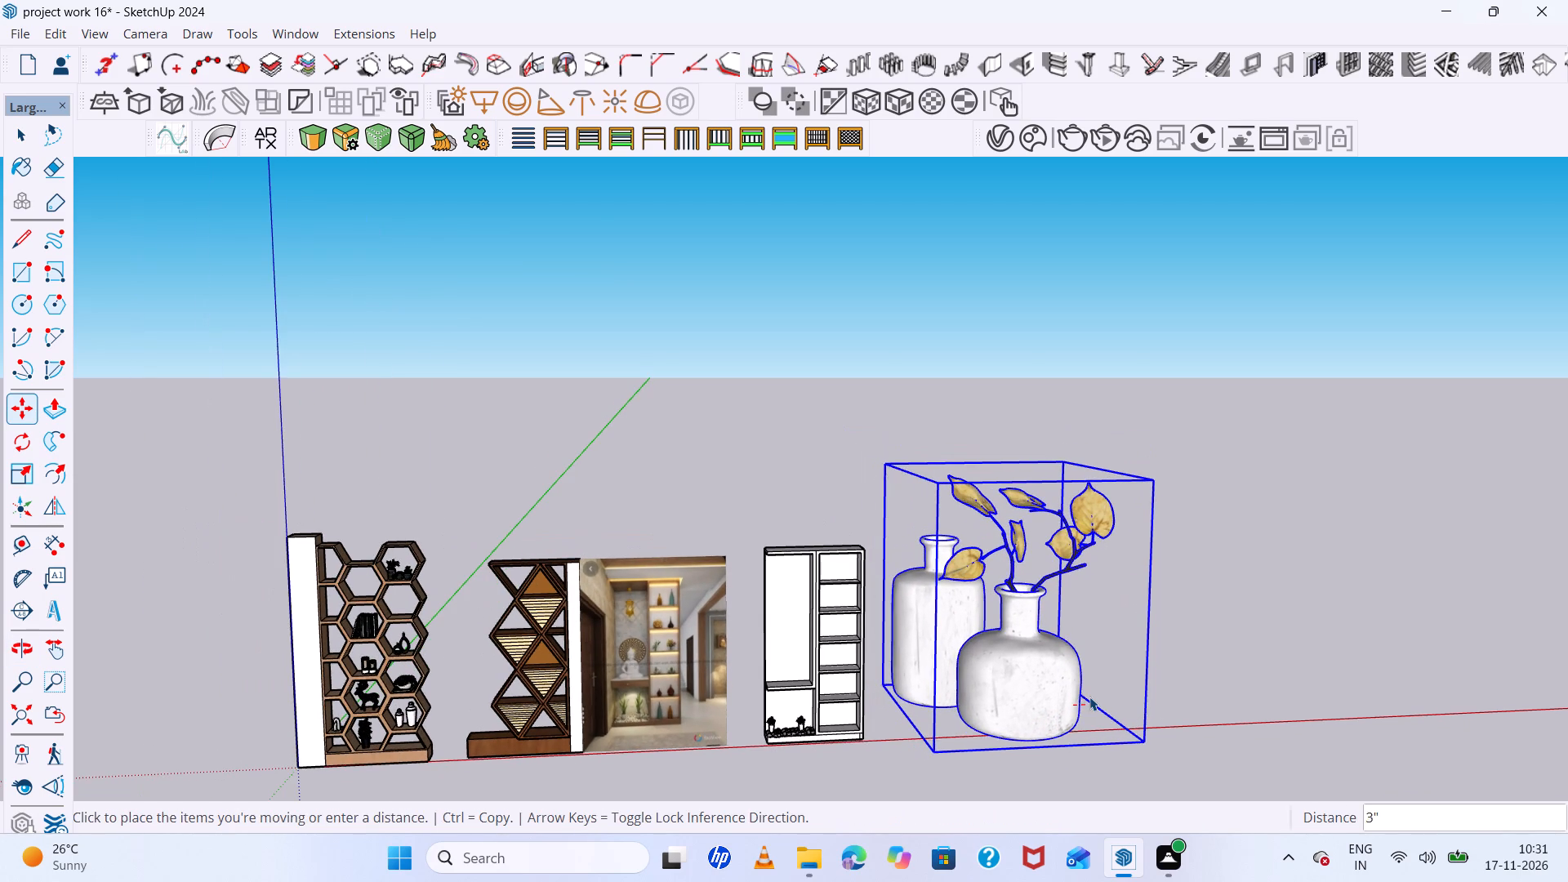
Scale the vase set down uniformly to about 0.21 about its opposite corner, and deselect it.
scroll(1116, 678, down, 4)
middle_drag(1116, 678, 1007, 733)
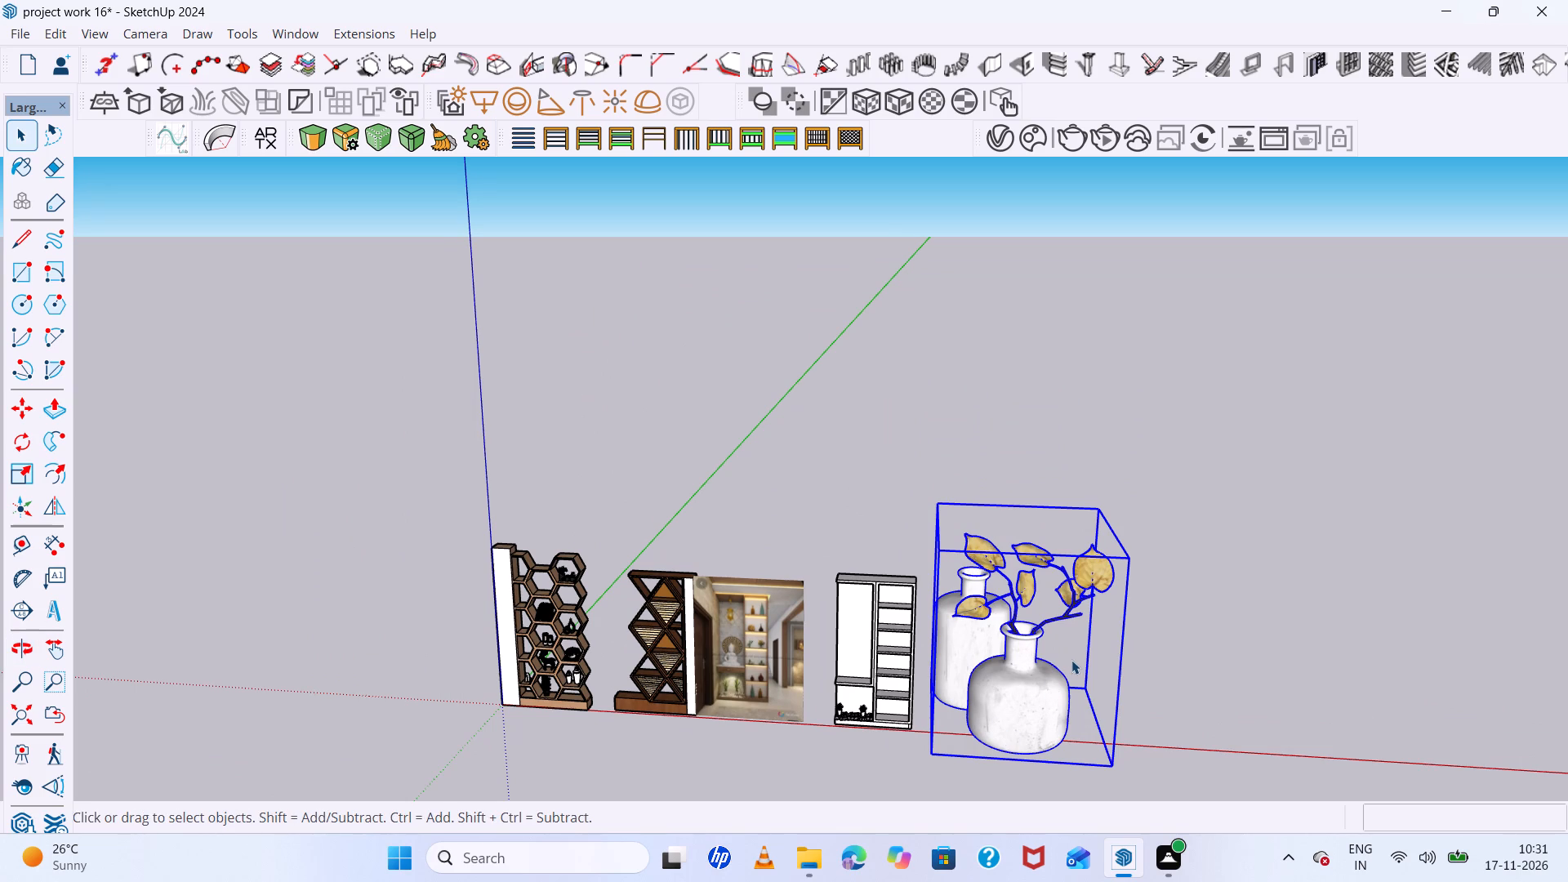
key(s)
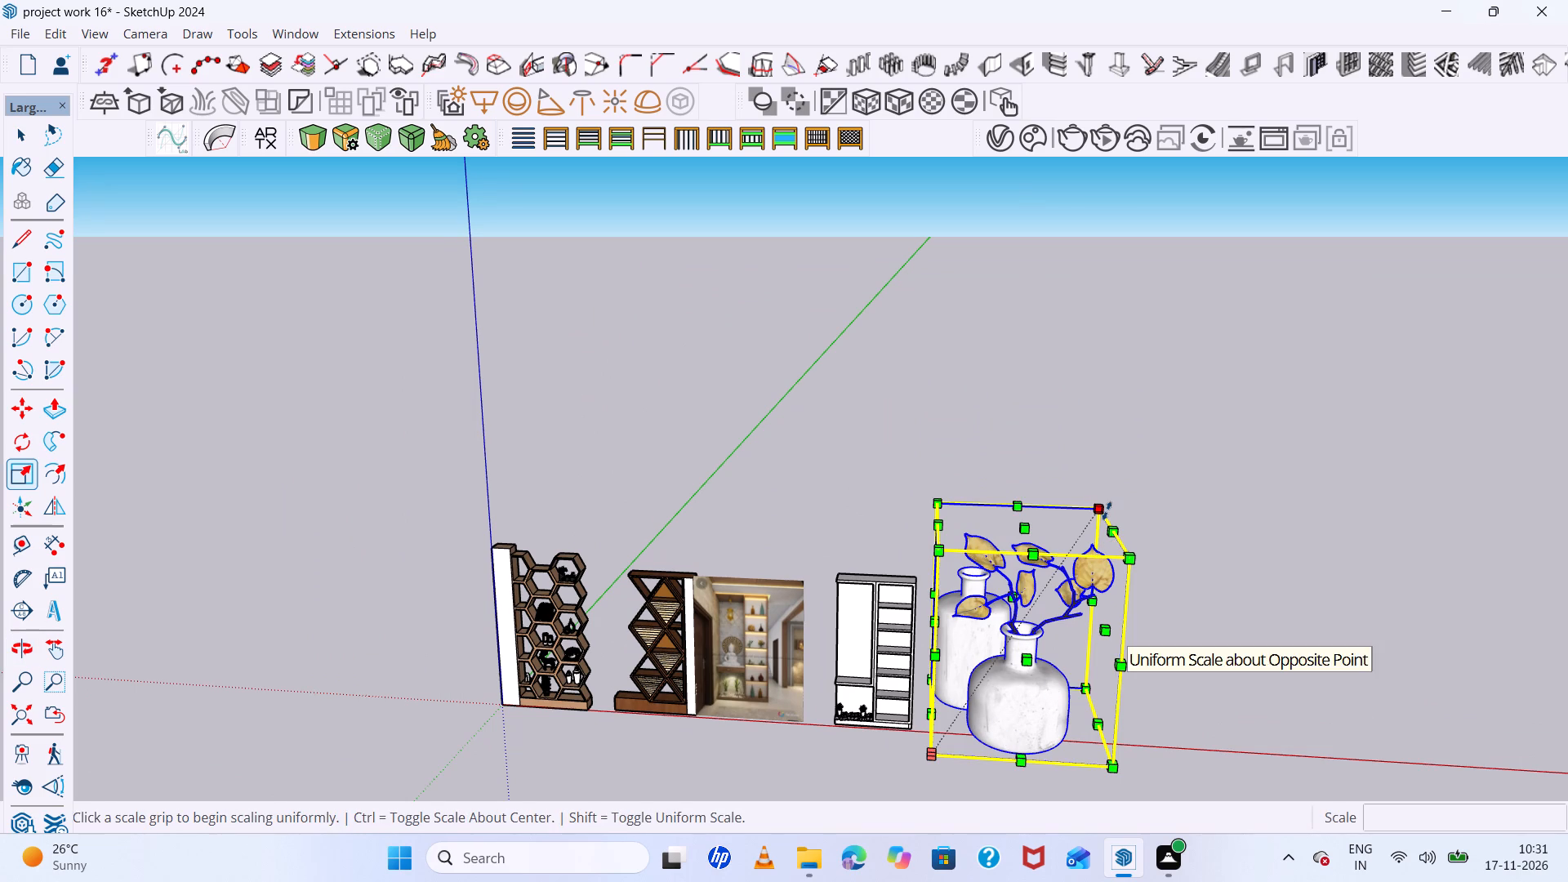
click(1107, 510)
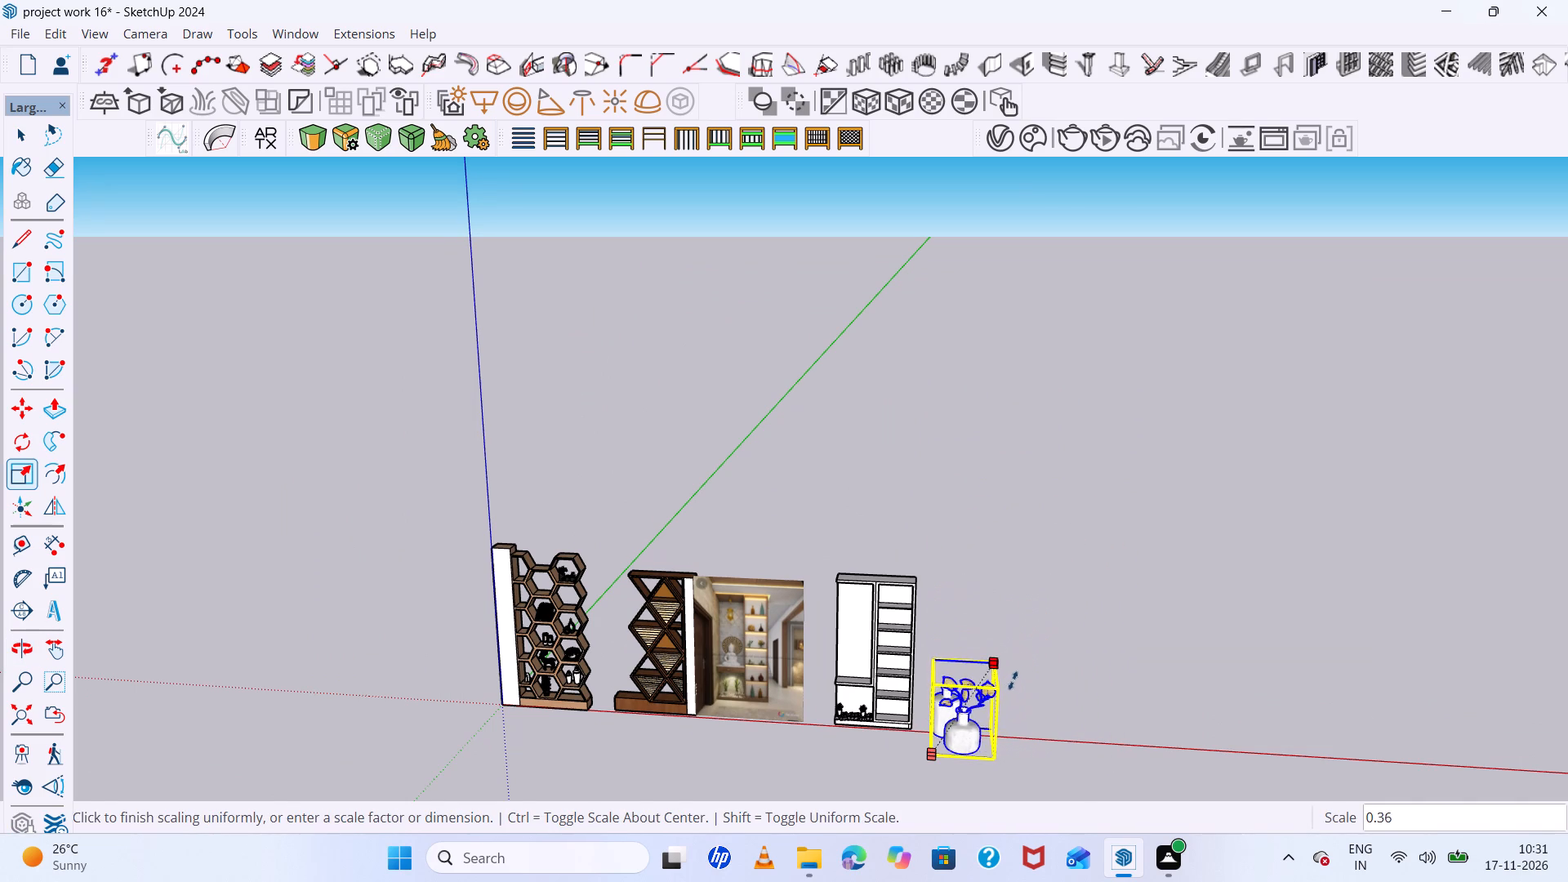
click(989, 714)
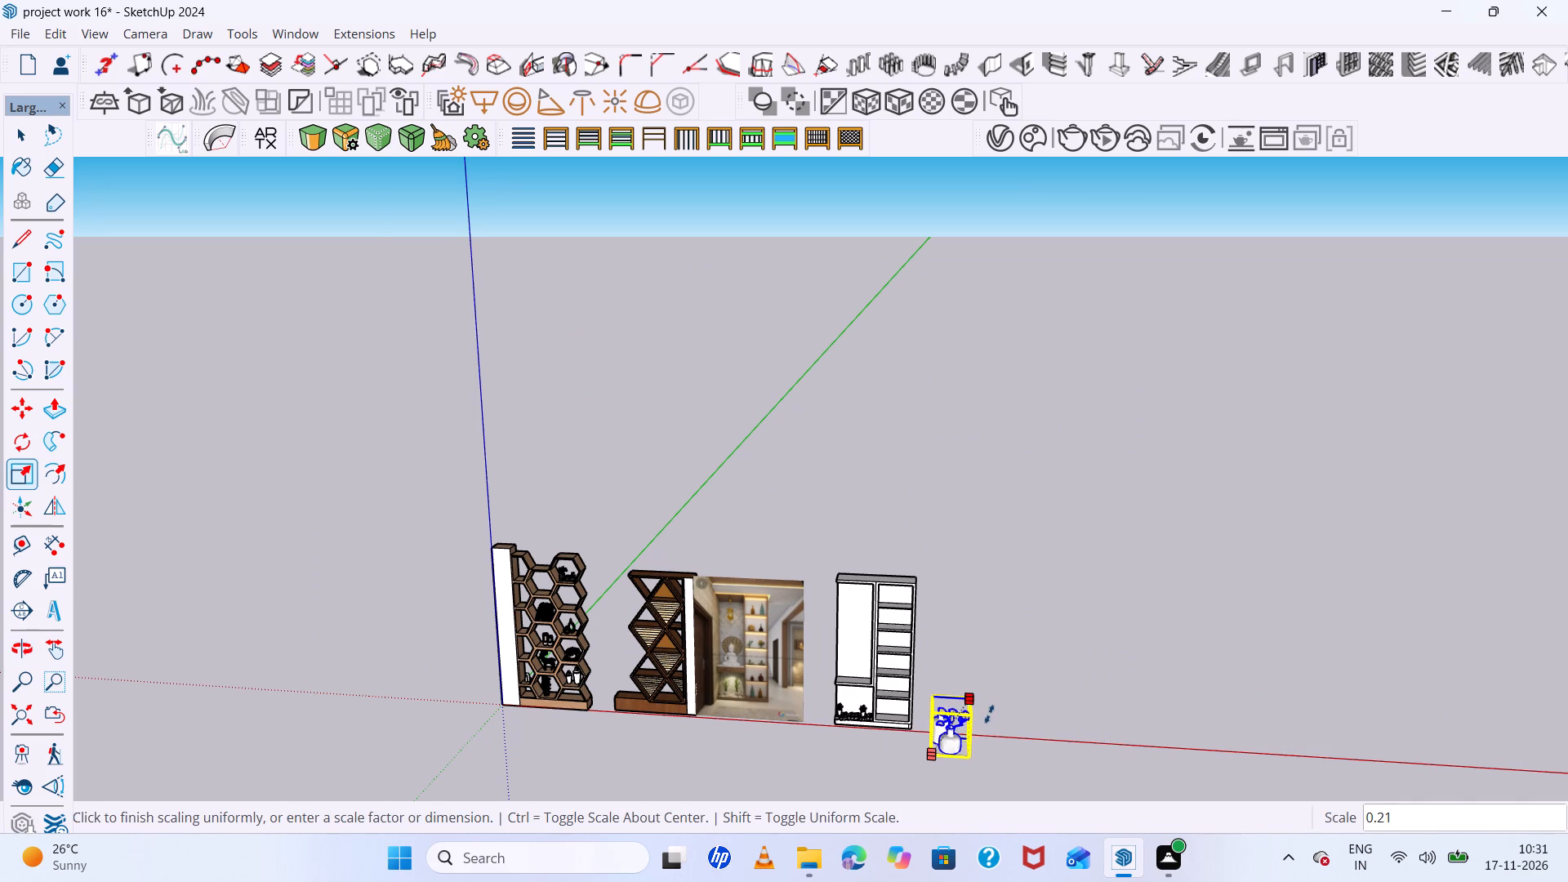
scroll(981, 728, up, 12)
middle_drag(973, 736, 1079, 639)
key(space)
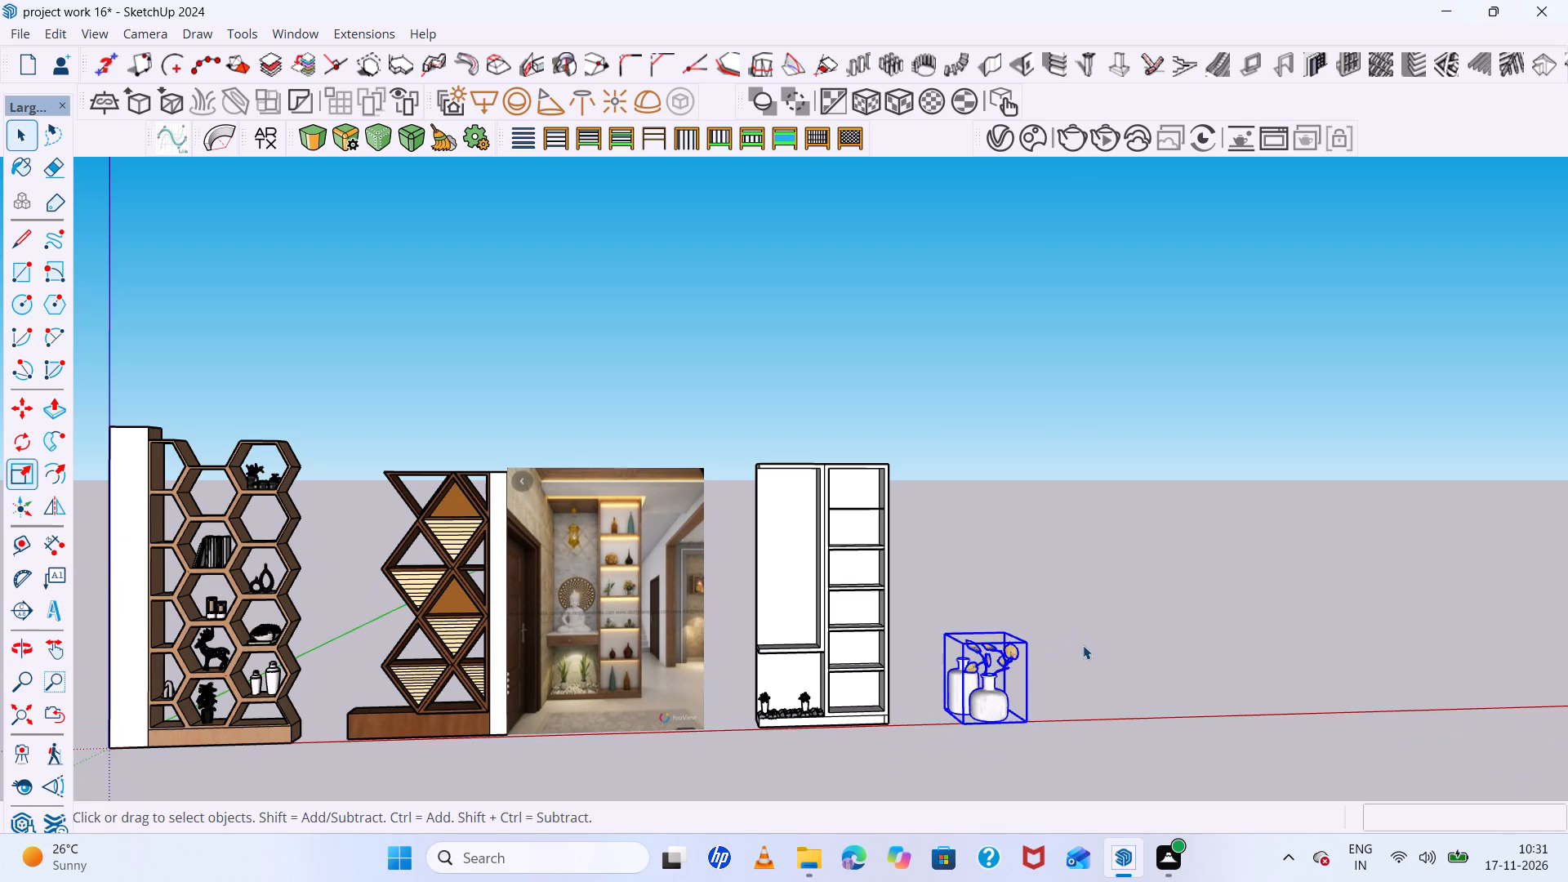
double_click(1083, 648)
Rotate the vase set 90 degrees about the vertical axis, so both vases stand side by side facing front.
scroll(1013, 717, up, 10)
middle_drag(976, 698, 1034, 694)
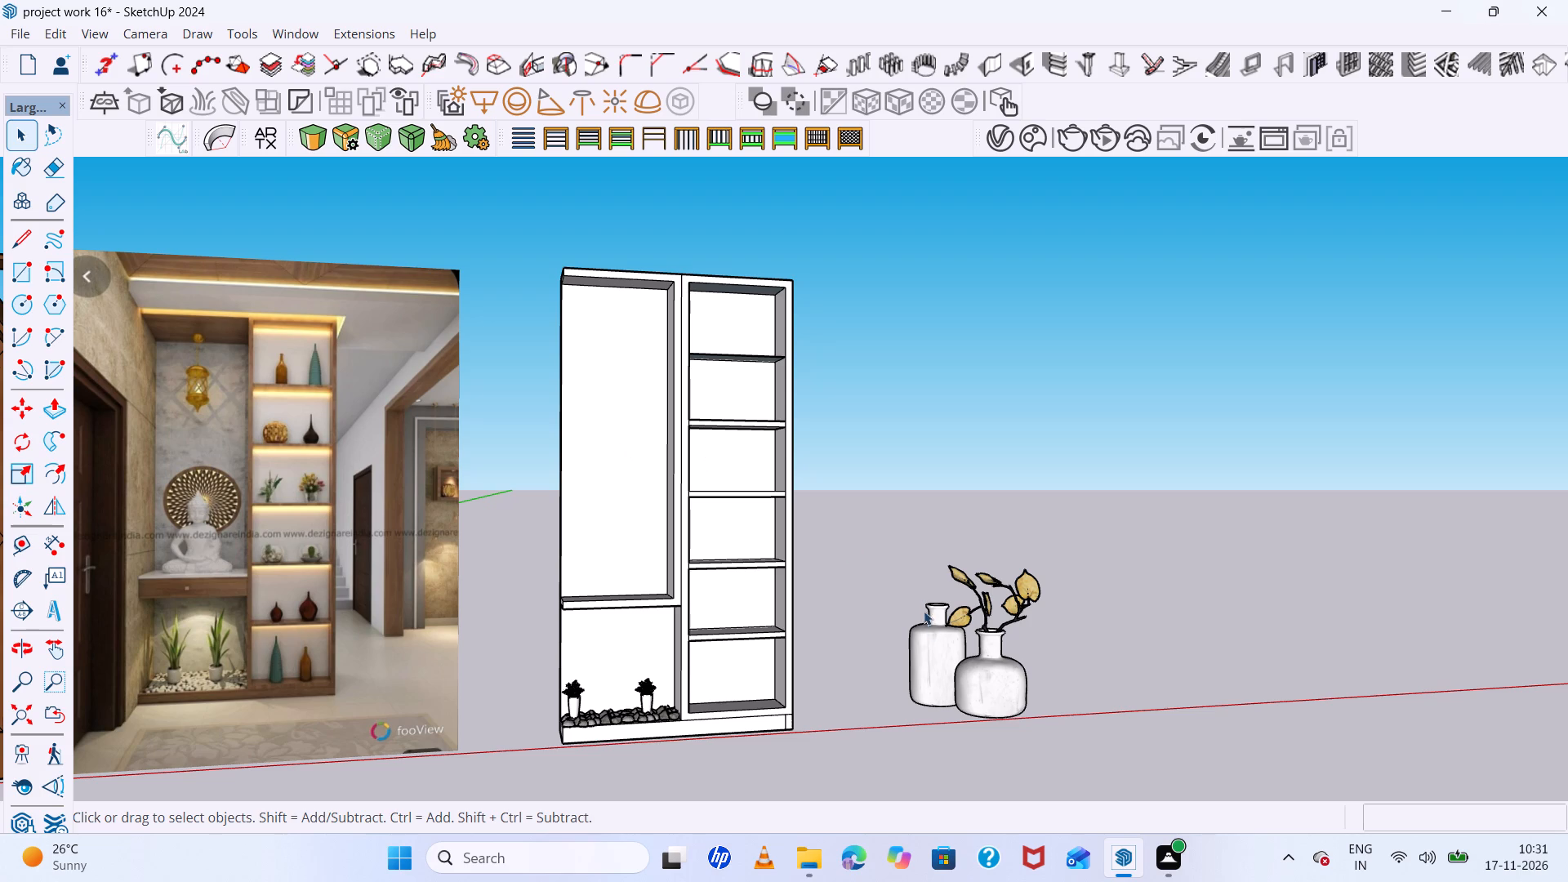
click(985, 694)
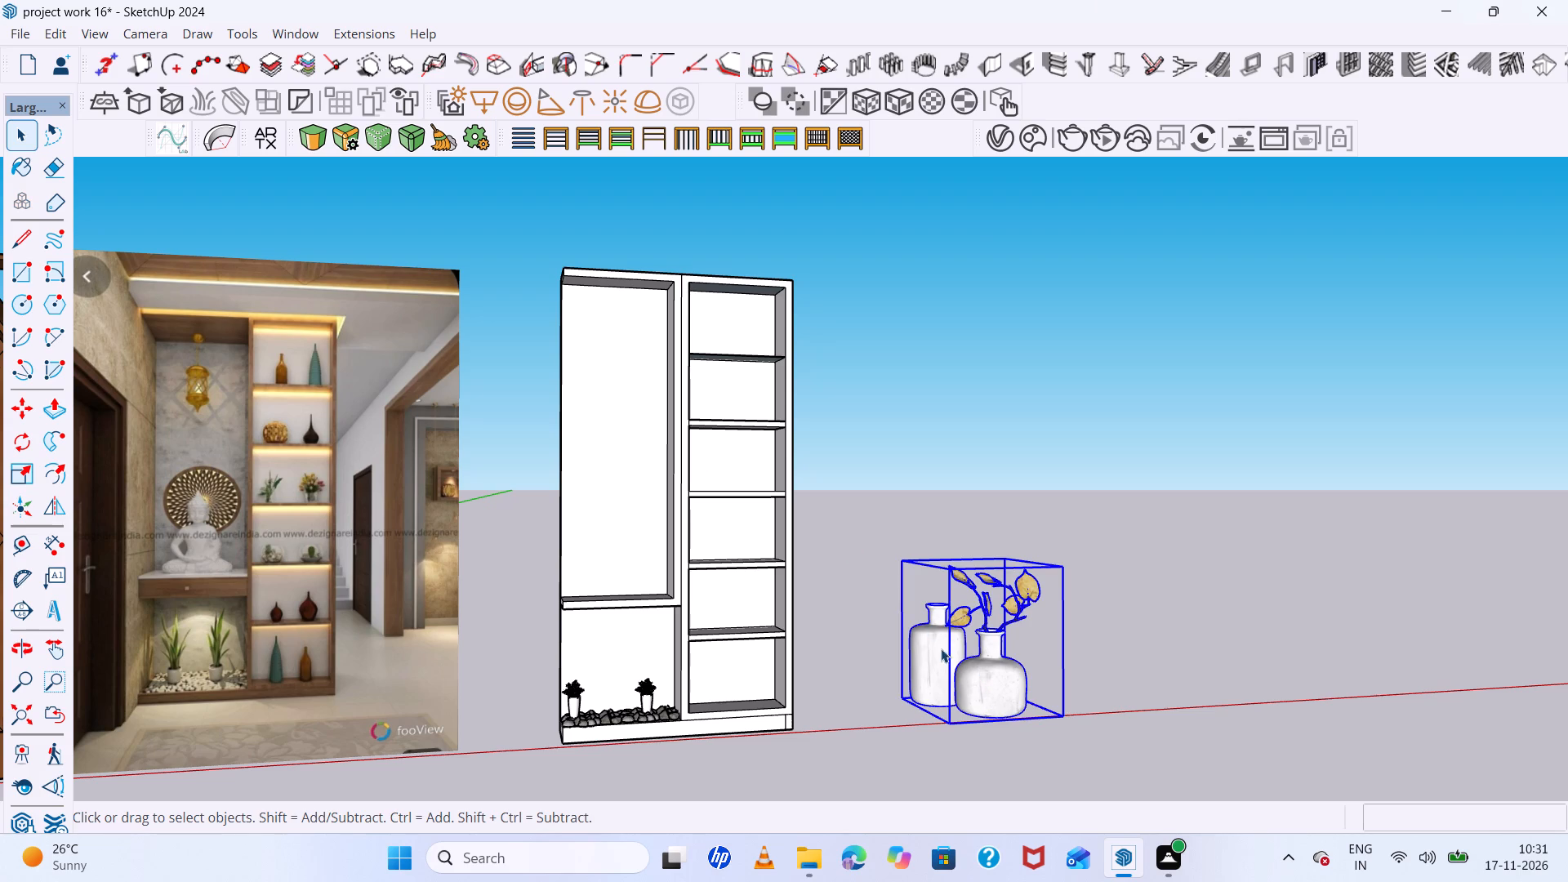
scroll(978, 674, down, 3)
middle_drag(978, 674, 972, 726)
scroll(989, 691, up, 6)
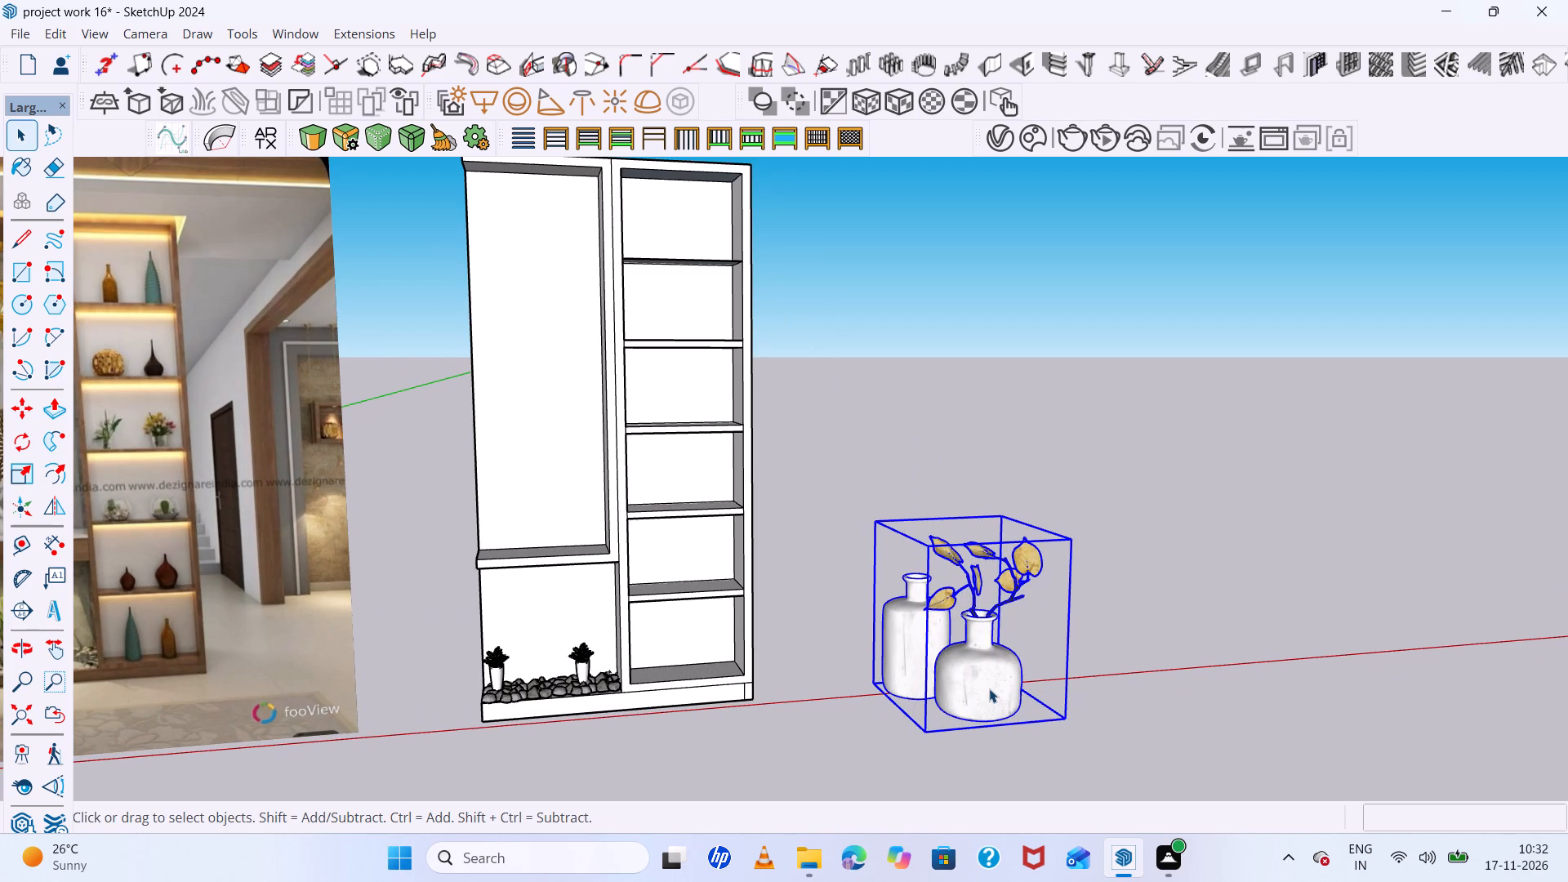
scroll(989, 688, up, 4)
scroll(989, 688, down, 4)
middle_drag(989, 688, 933, 701)
scroll(928, 691, up, 6)
scroll(922, 688, down, 5)
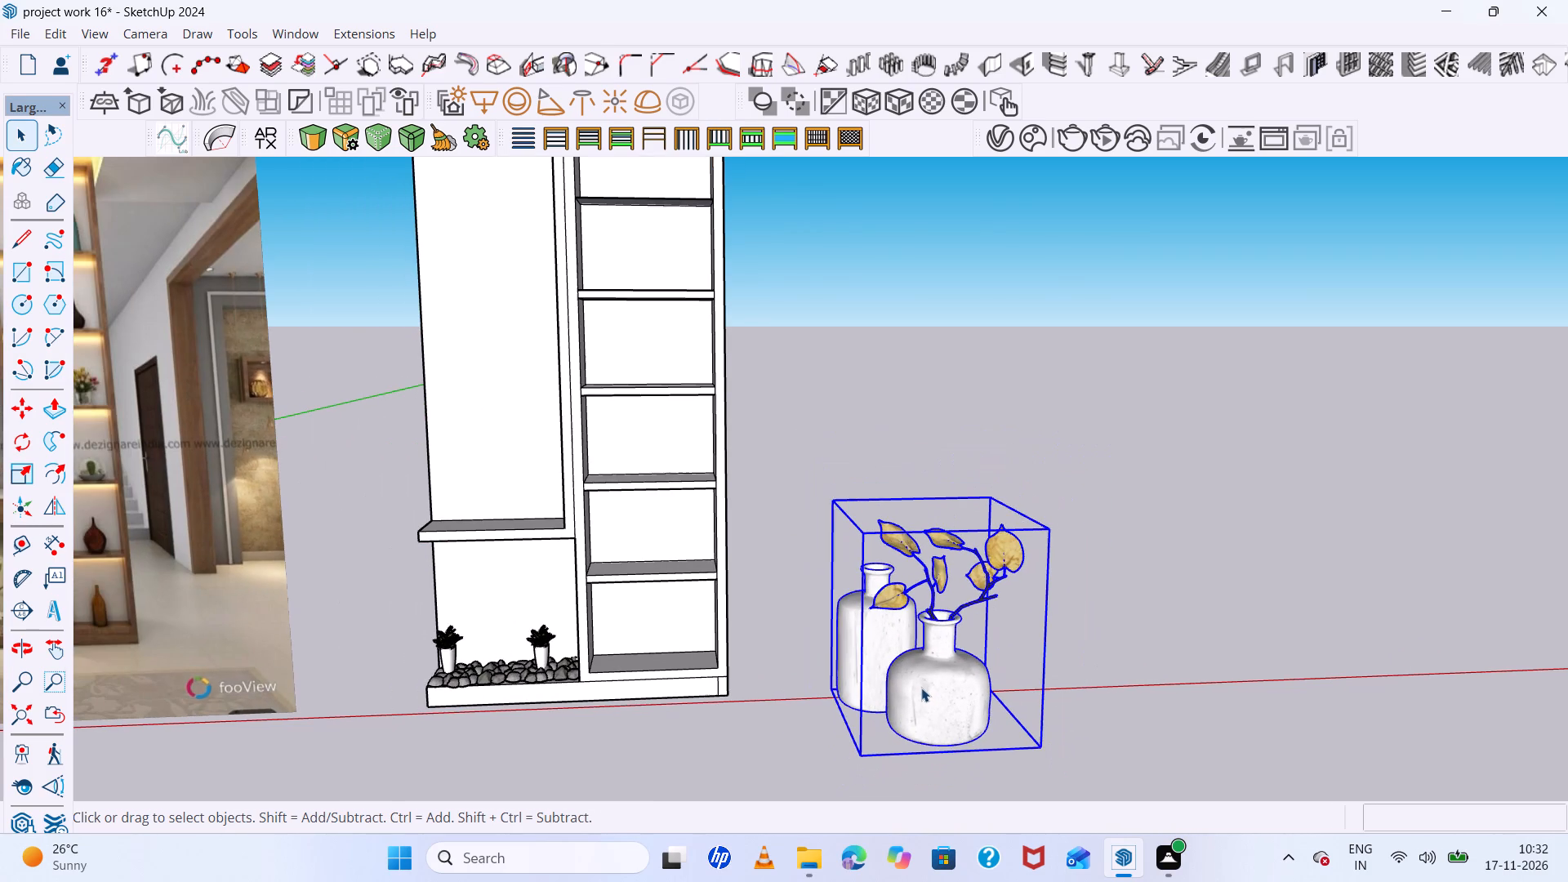
middle_drag(920, 688, 869, 684)
scroll(944, 691, up, 6)
scroll(842, 648, down, 4)
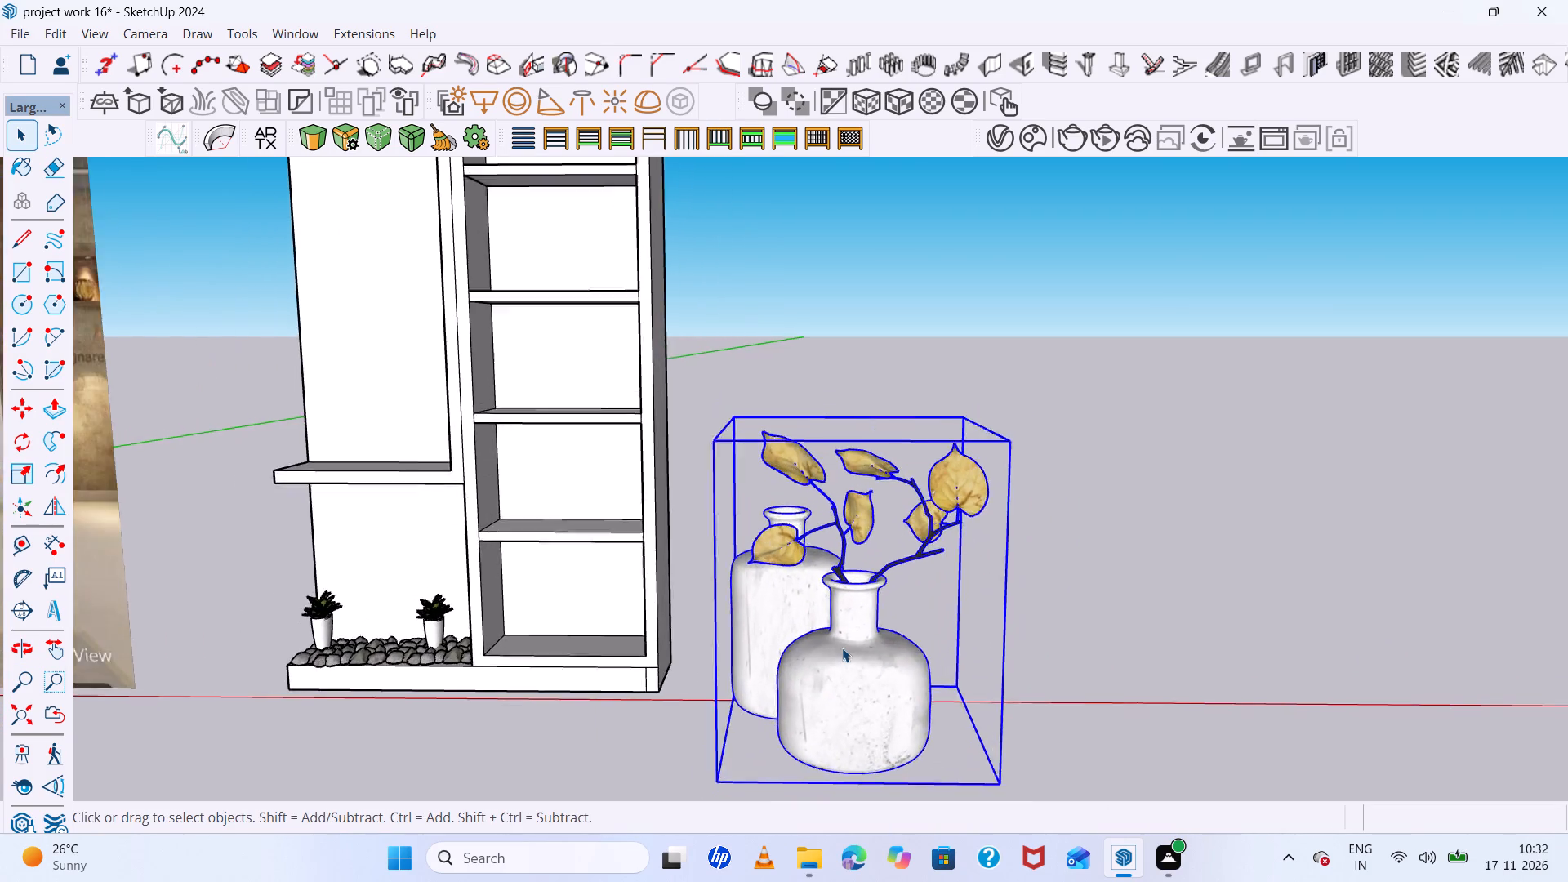
scroll(842, 648, down, 2)
middle_drag(841, 651, 856, 711)
scroll(827, 621, down, 15)
scroll(906, 705, up, 10)
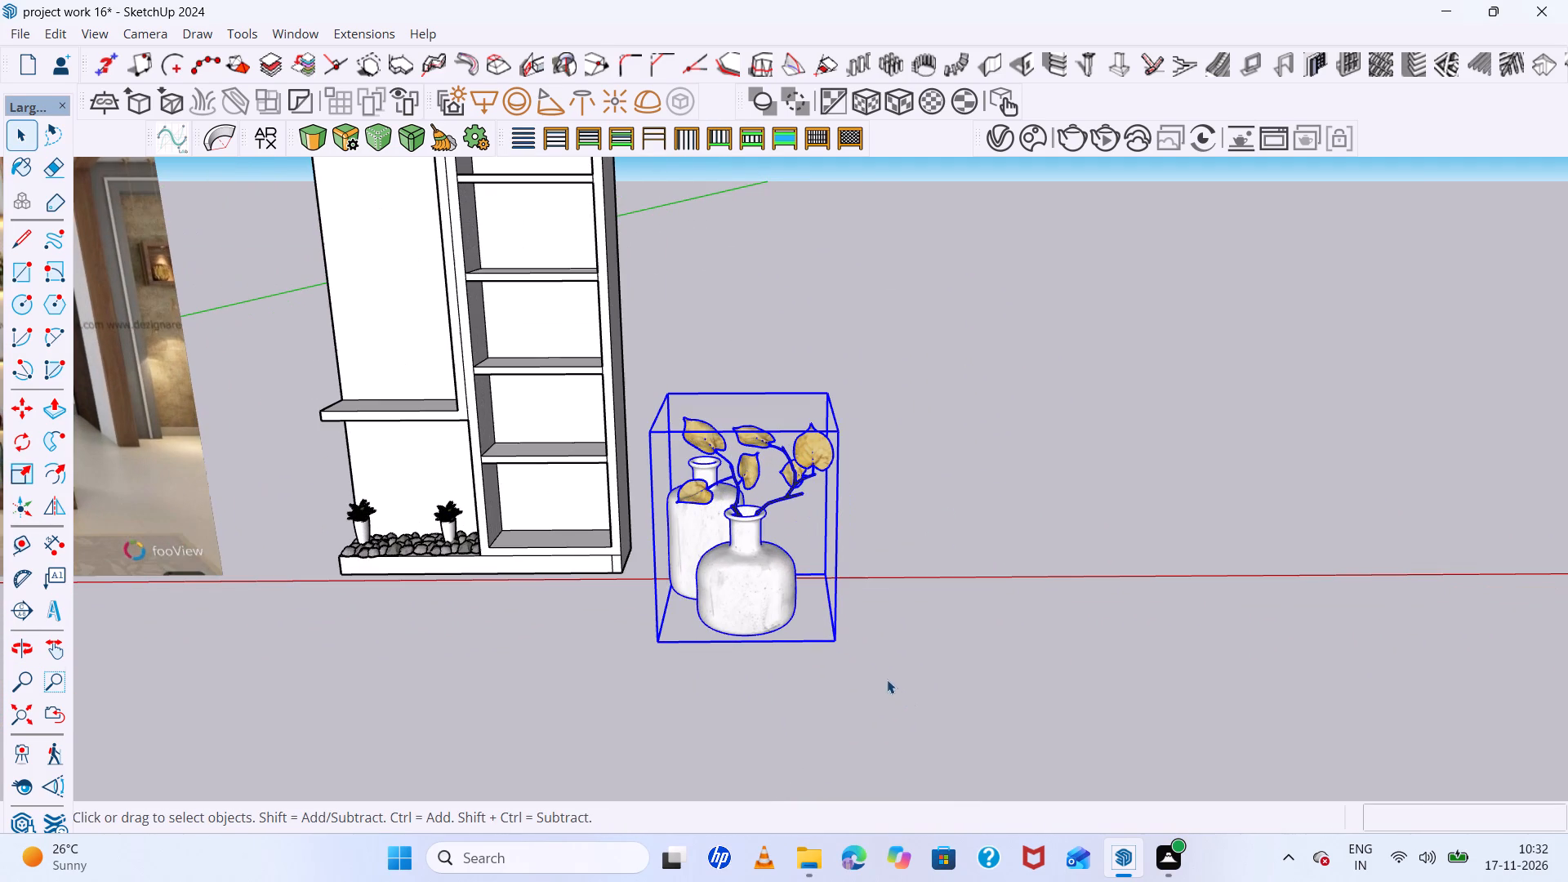
key(q)
click(853, 644)
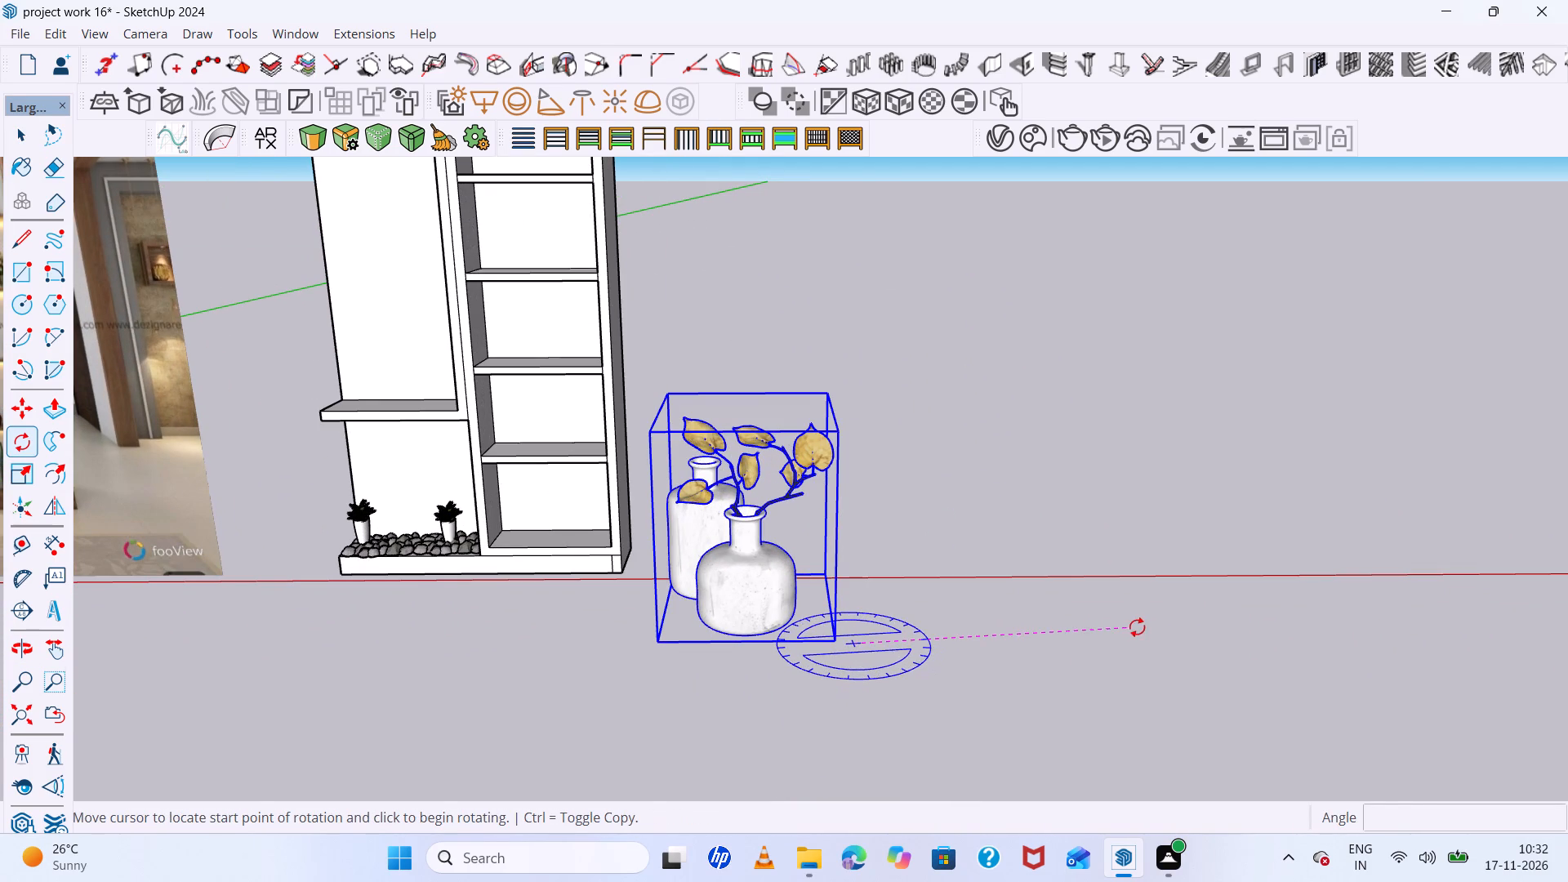
click(1143, 649)
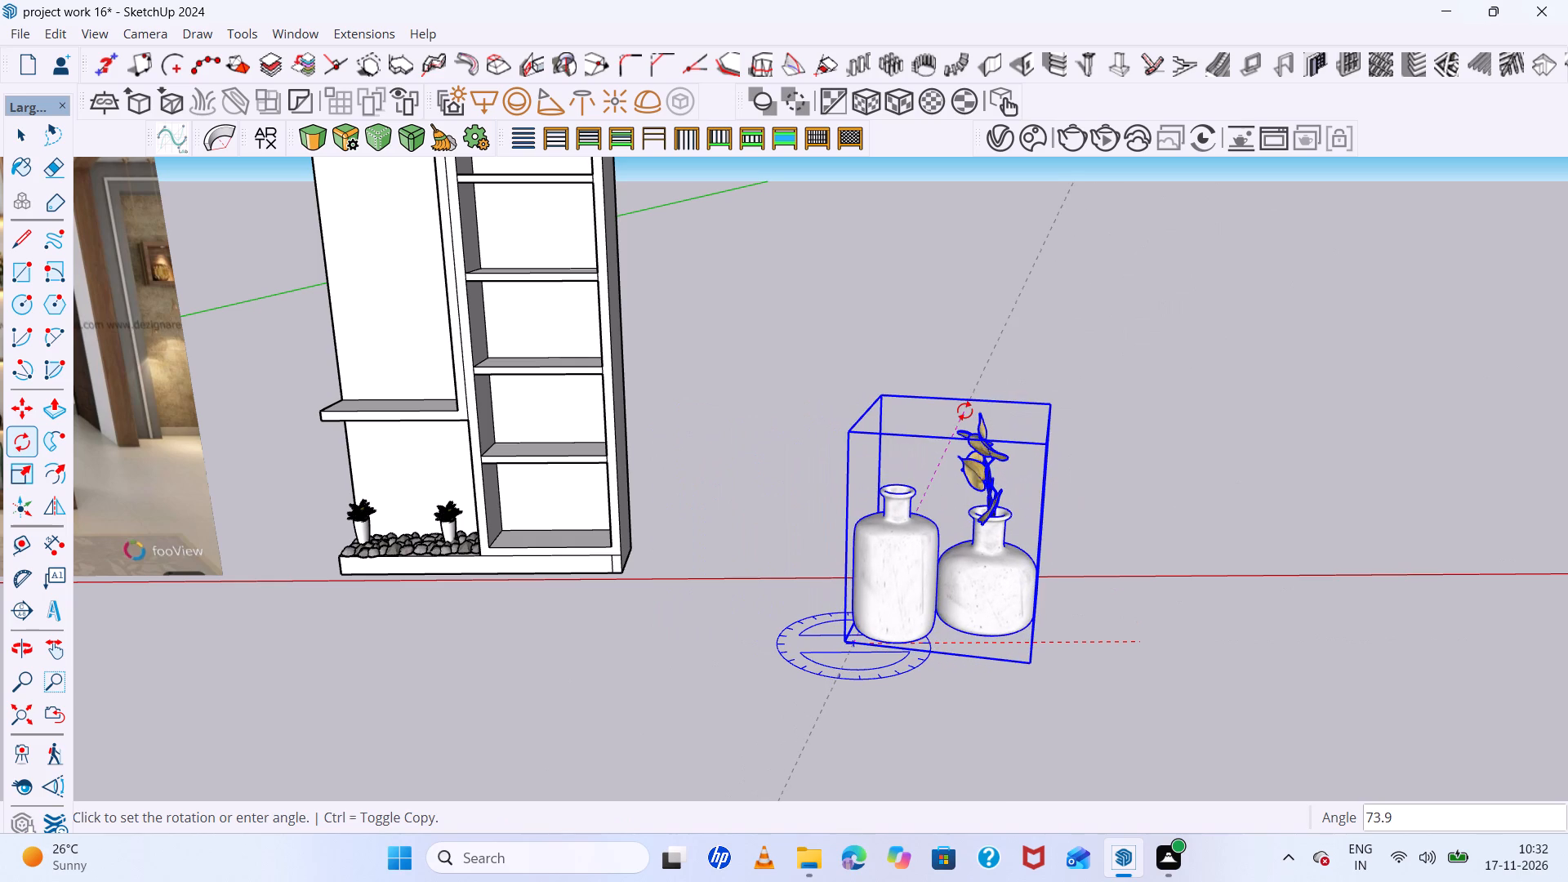
text(90)
key(Return)
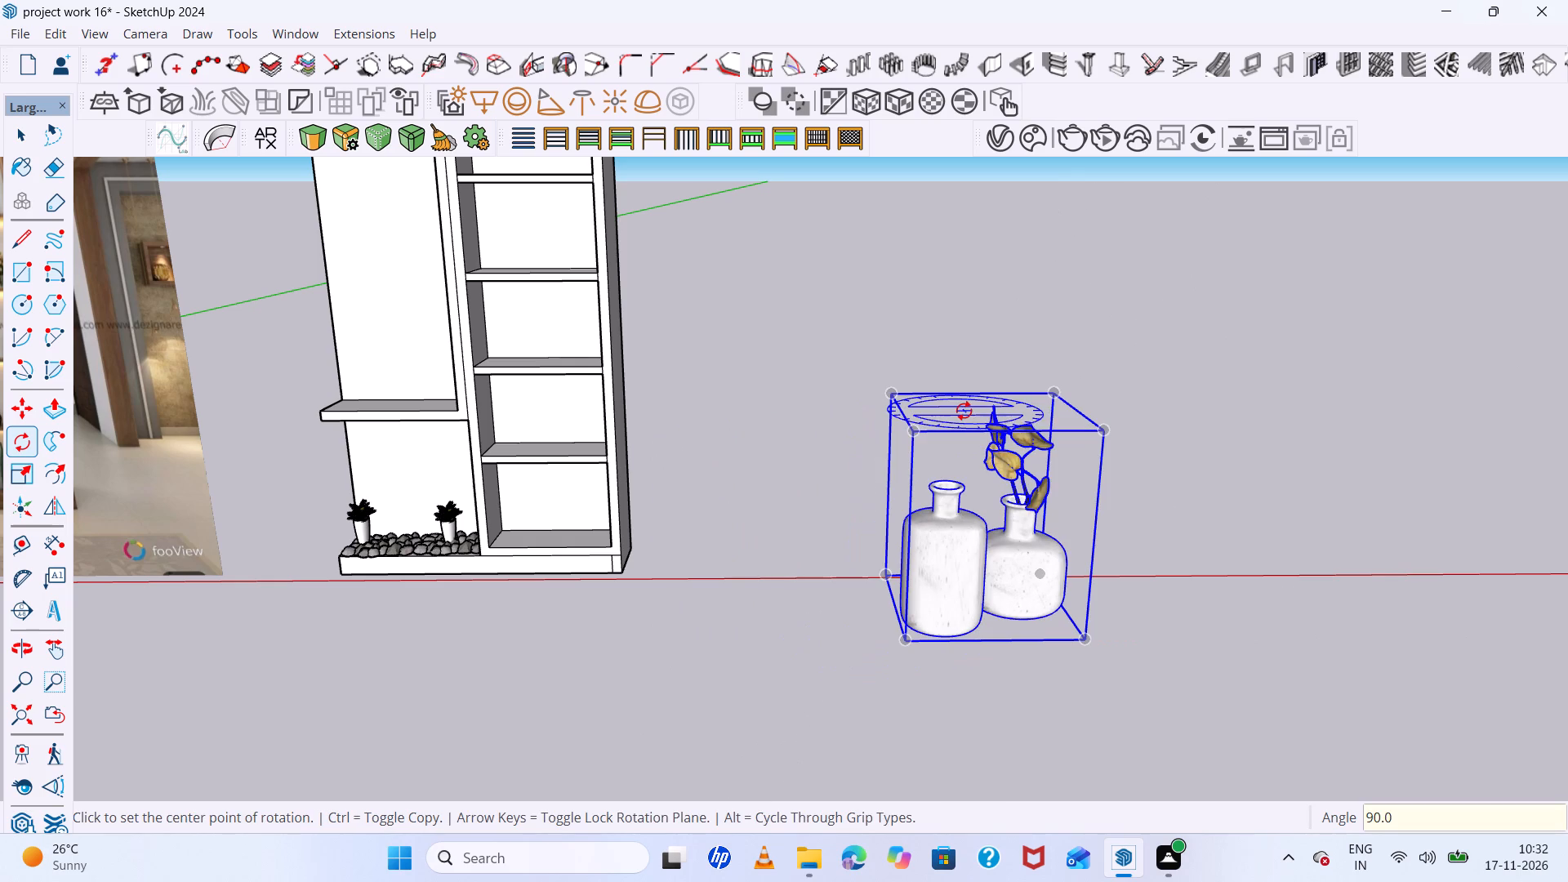
scroll(941, 483, down, 5)
middle_drag(1036, 621, 1038, 611)
key(space)
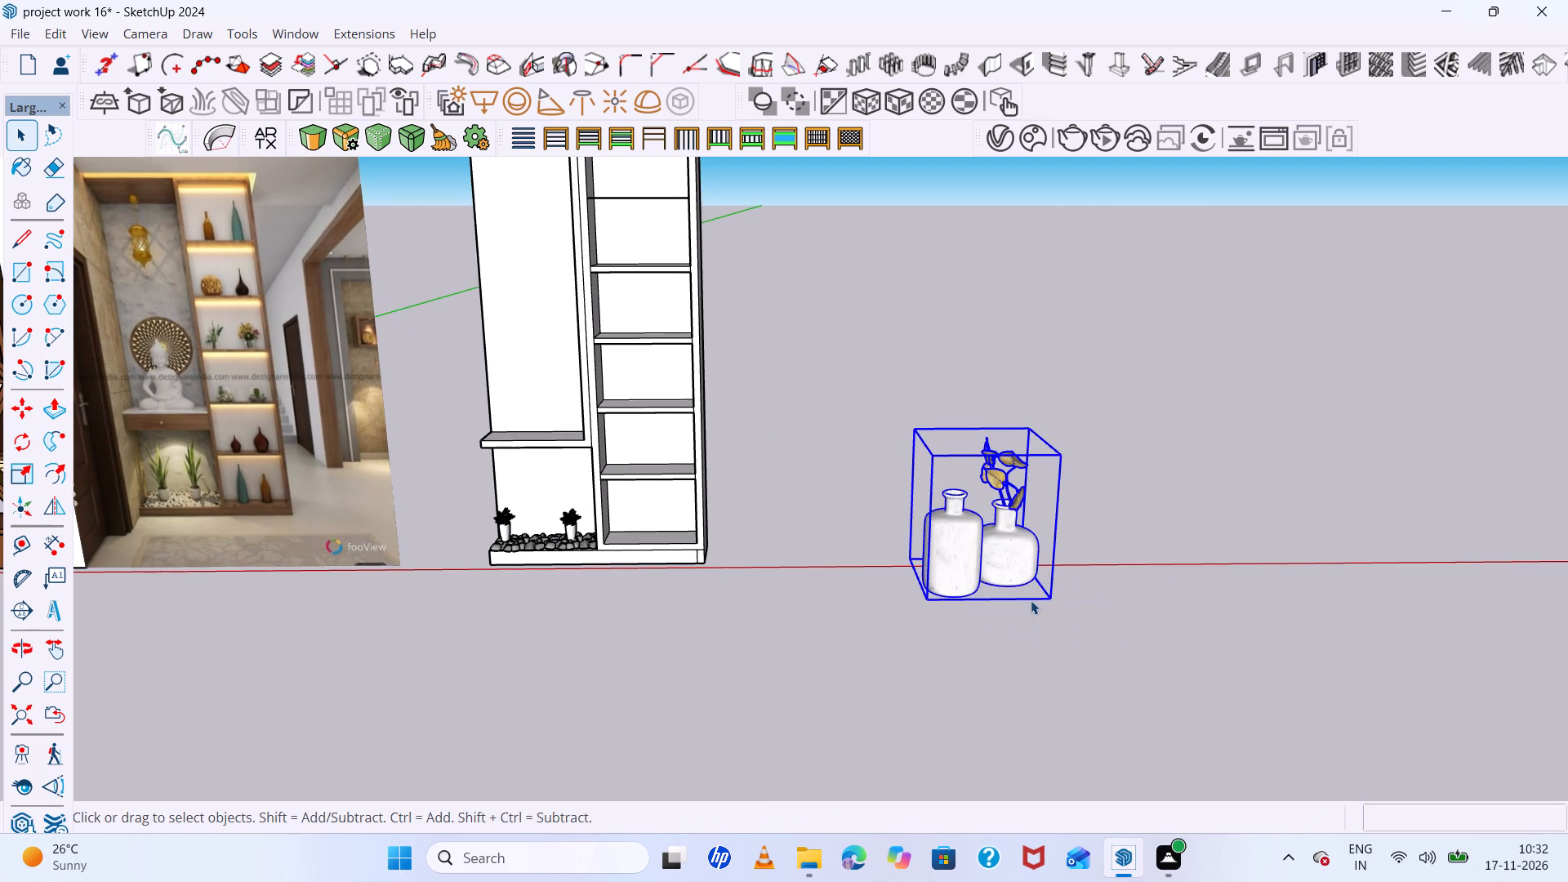
Move the vase set about 1' 5" closer to the shelf side of the cabinet.
scroll(1007, 590, up, 11)
scroll(870, 551, down, 2)
middle_drag(870, 551, 1038, 657)
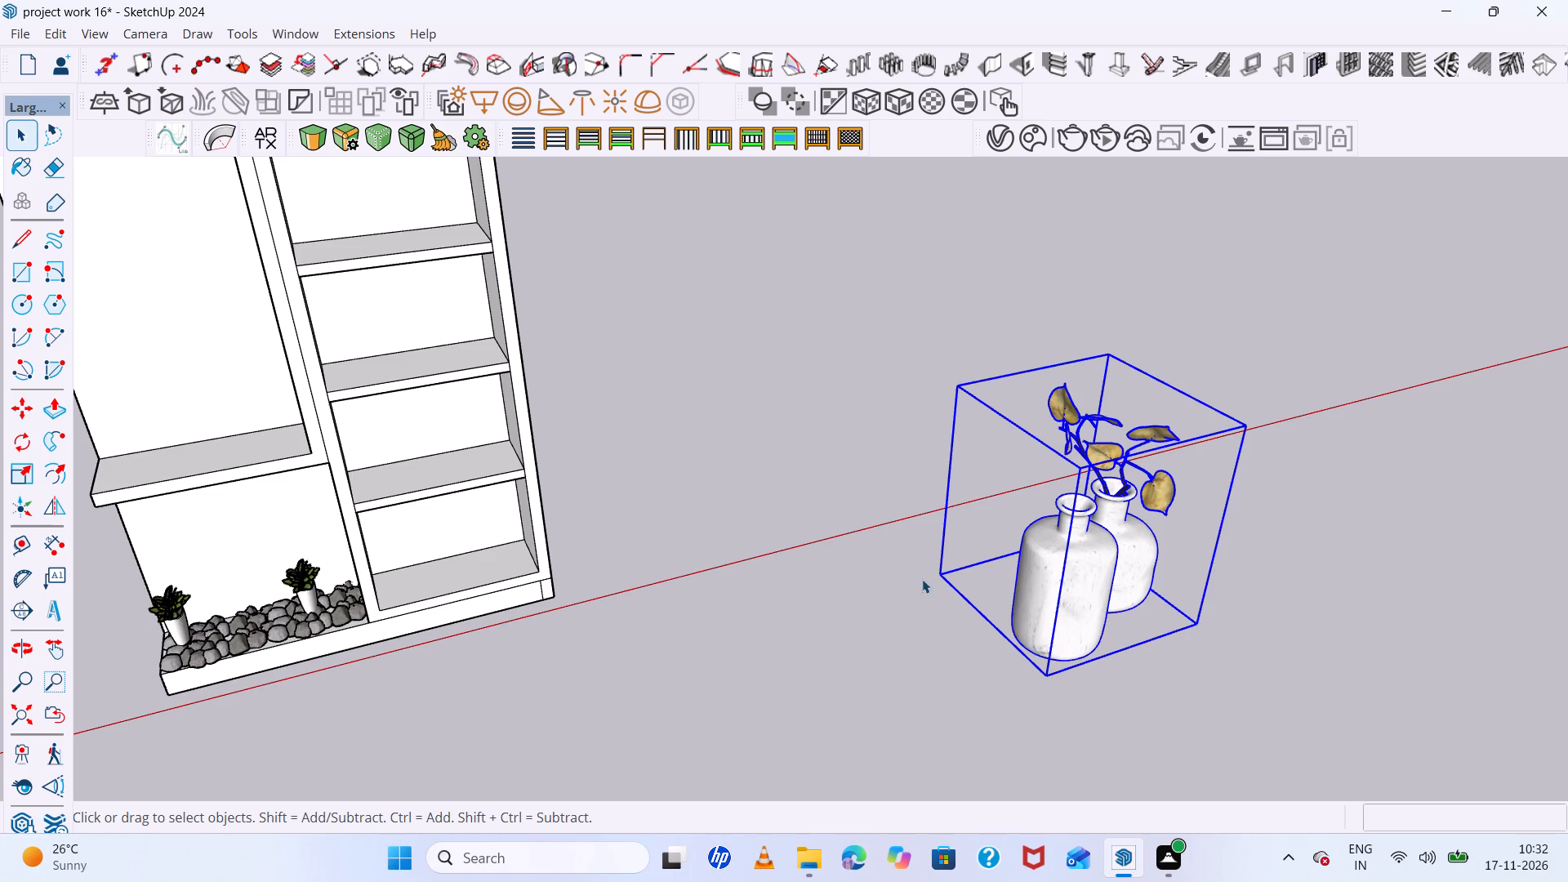
scroll(918, 572, down, 1)
key(m)
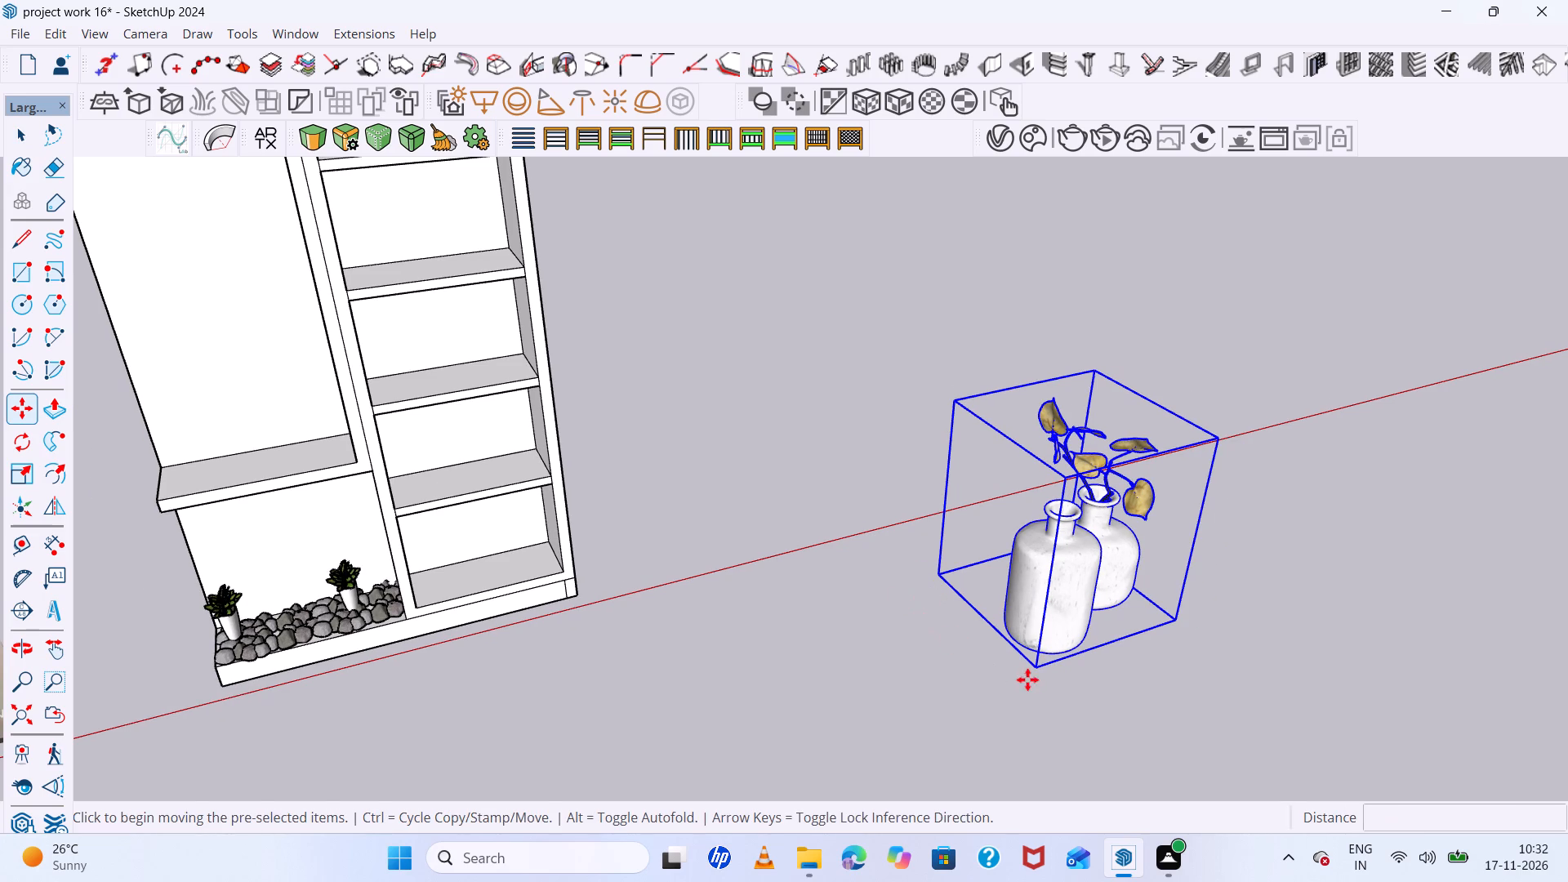
double_click(1036, 675)
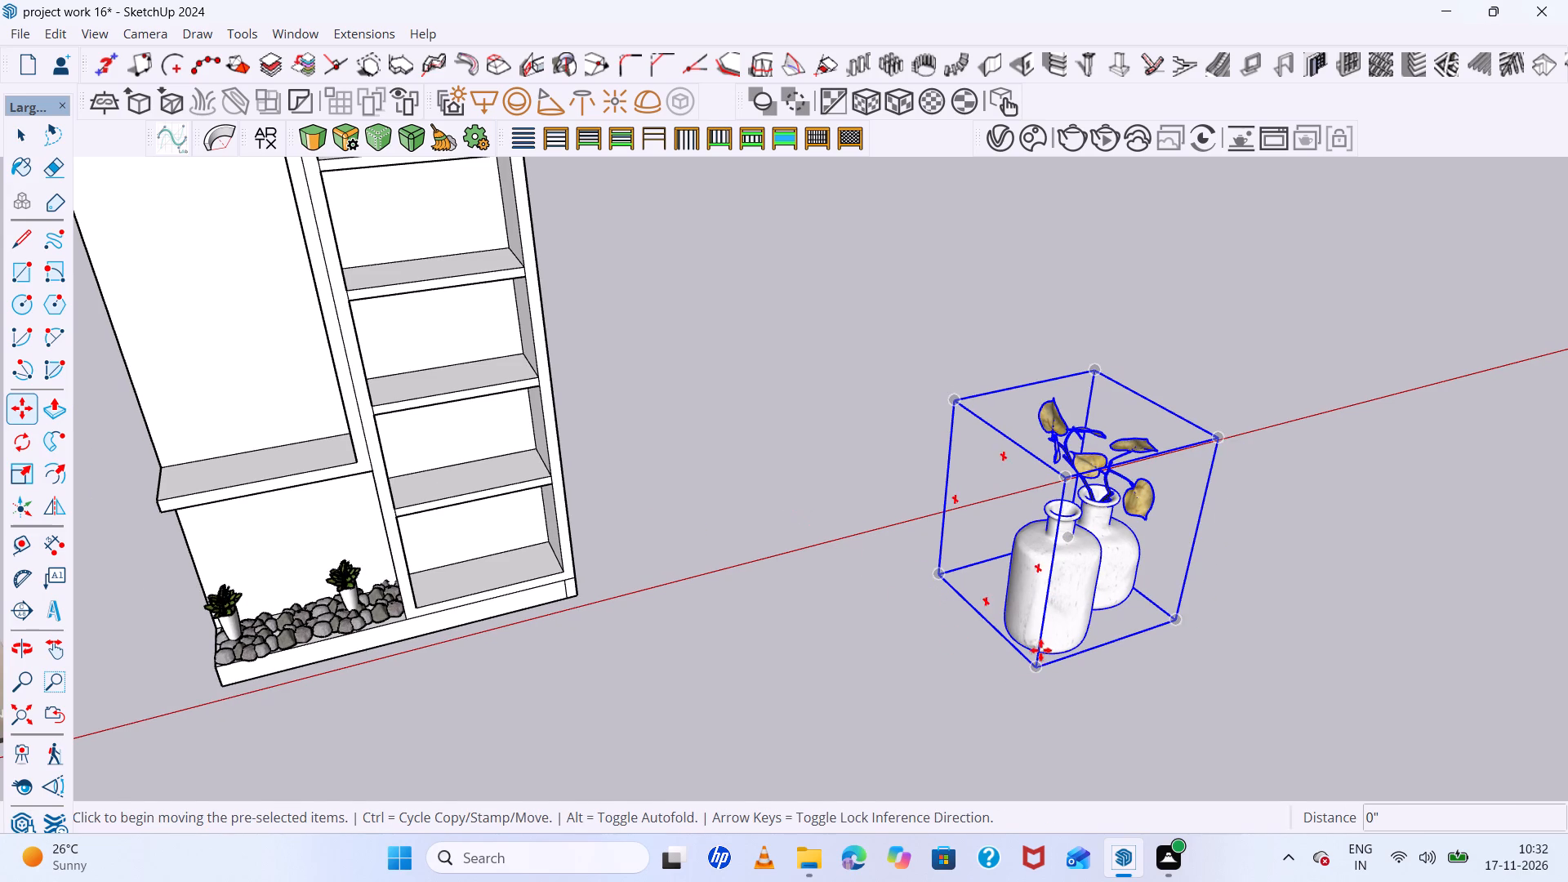
click(1035, 666)
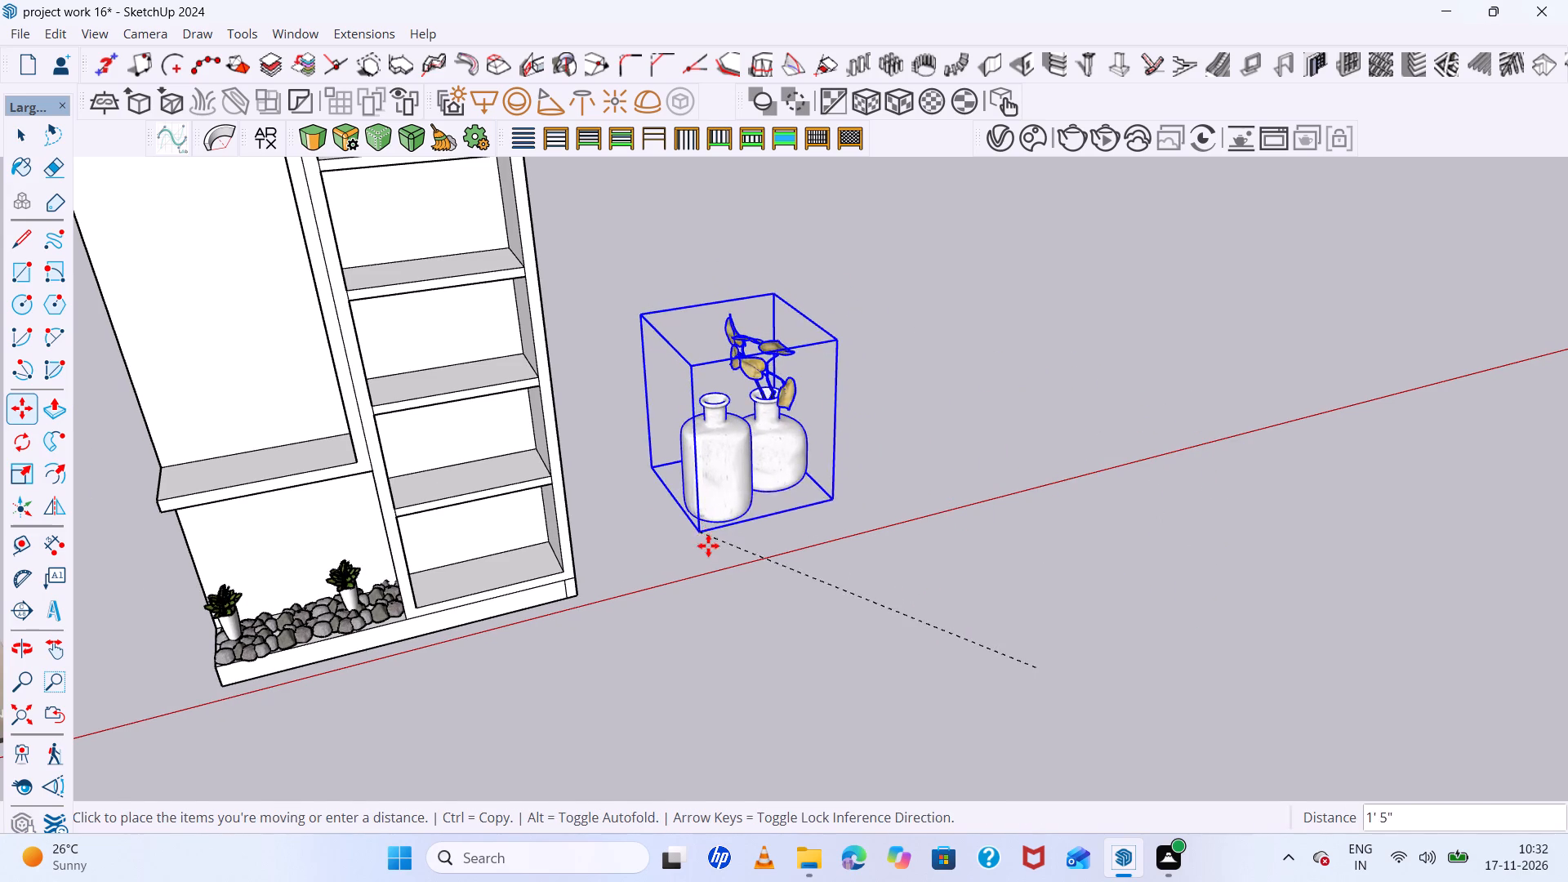
click(710, 555)
Scale the vase set down uniformly about its center to about 0.29.
scroll(882, 588, down, 6)
middle_drag(933, 632, 792, 501)
scroll(797, 454, down, 5)
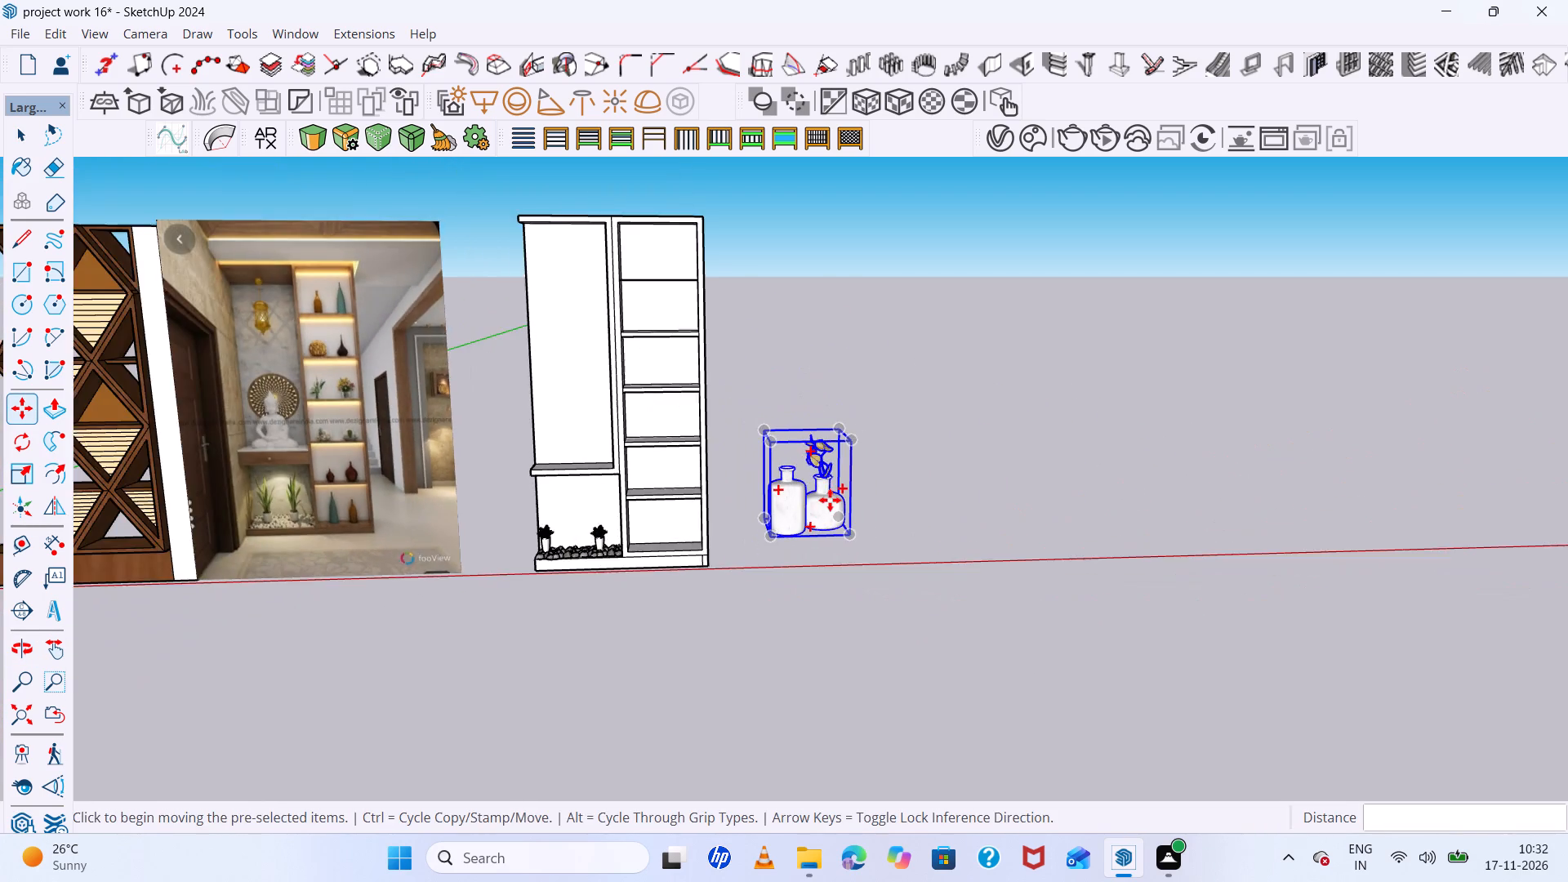
middle_drag(830, 500, 827, 461)
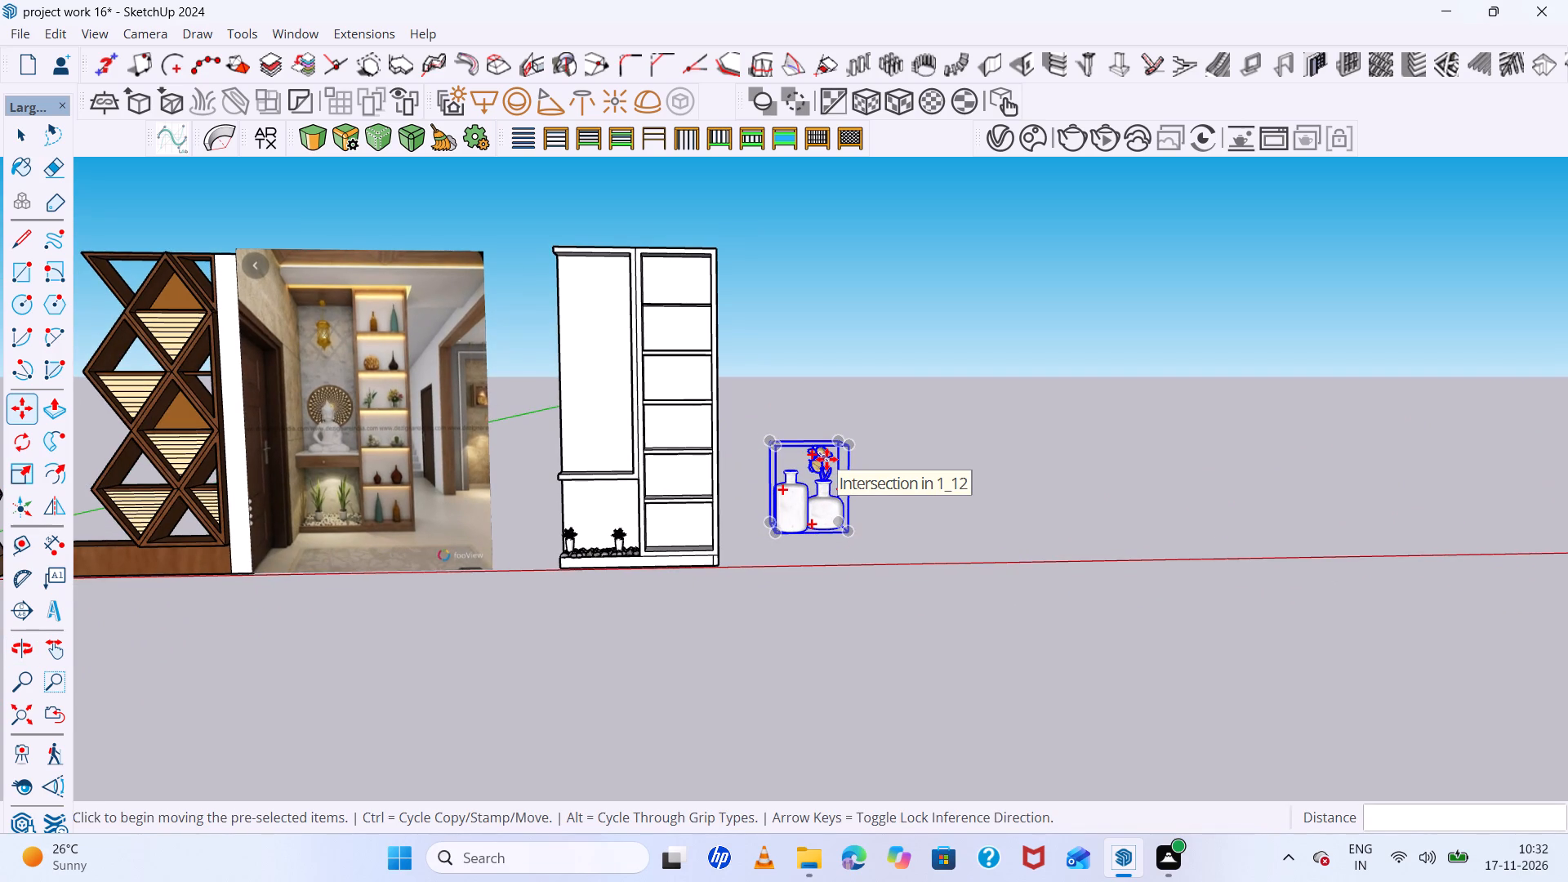
scroll(826, 459, up, 3)
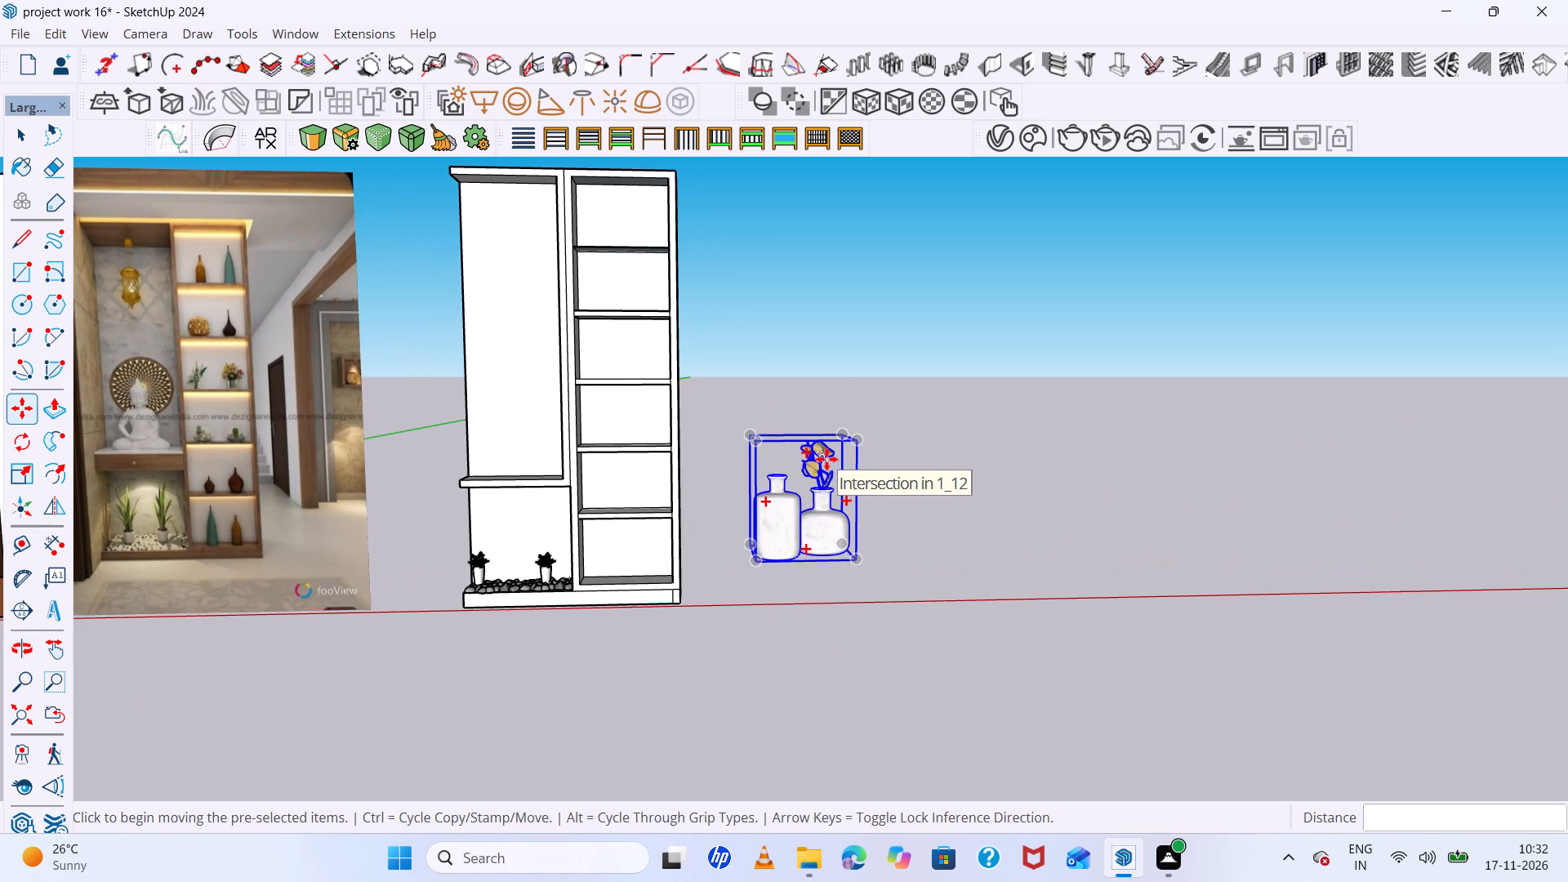
scroll(826, 458, up, 9)
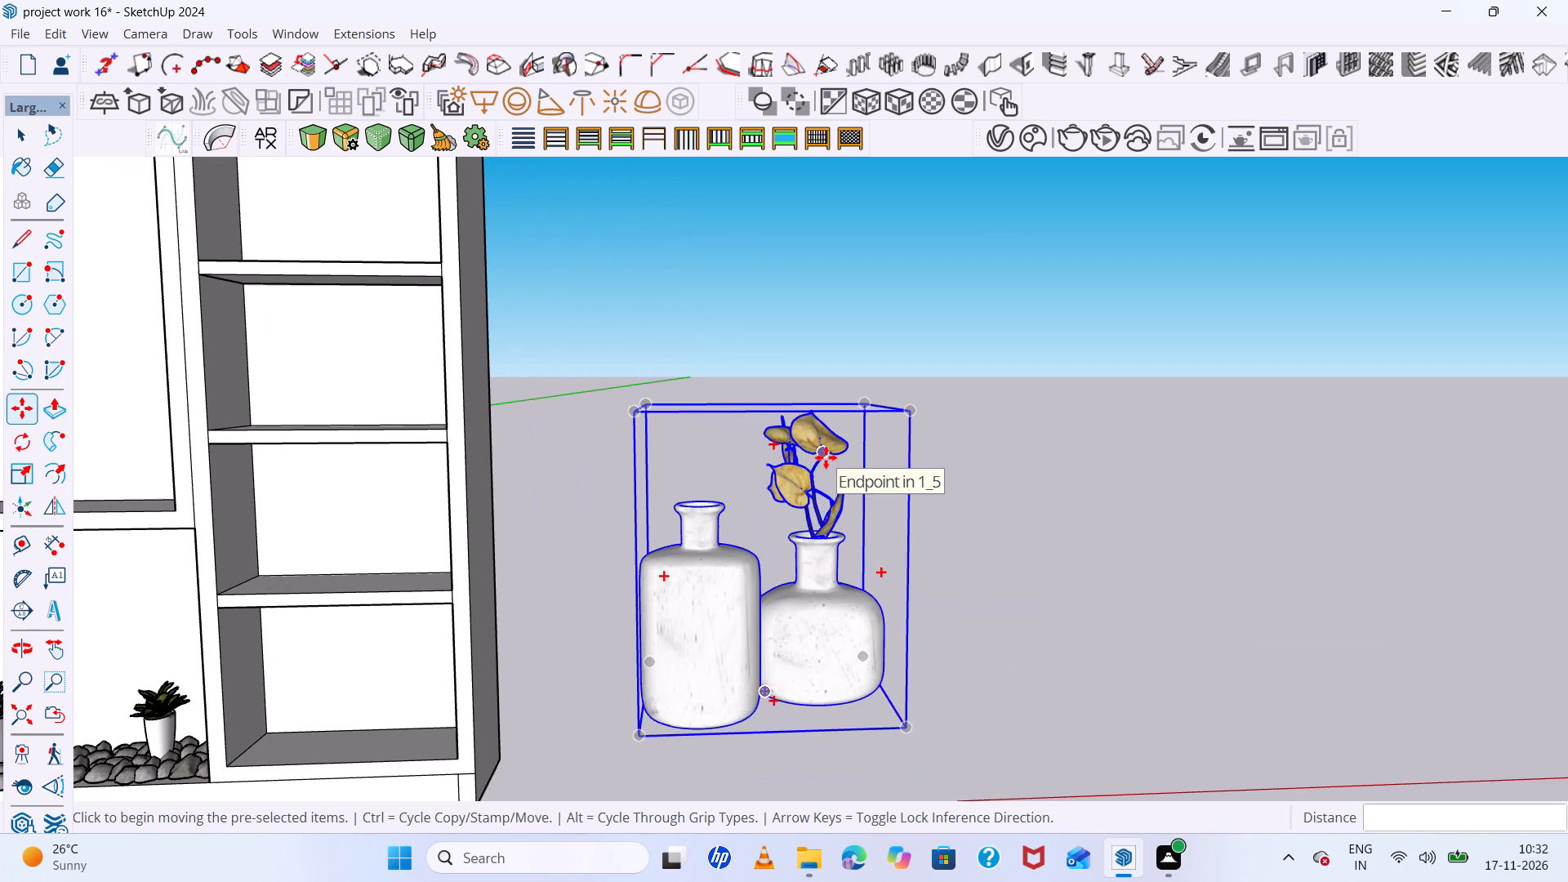
key(s)
click(863, 403)
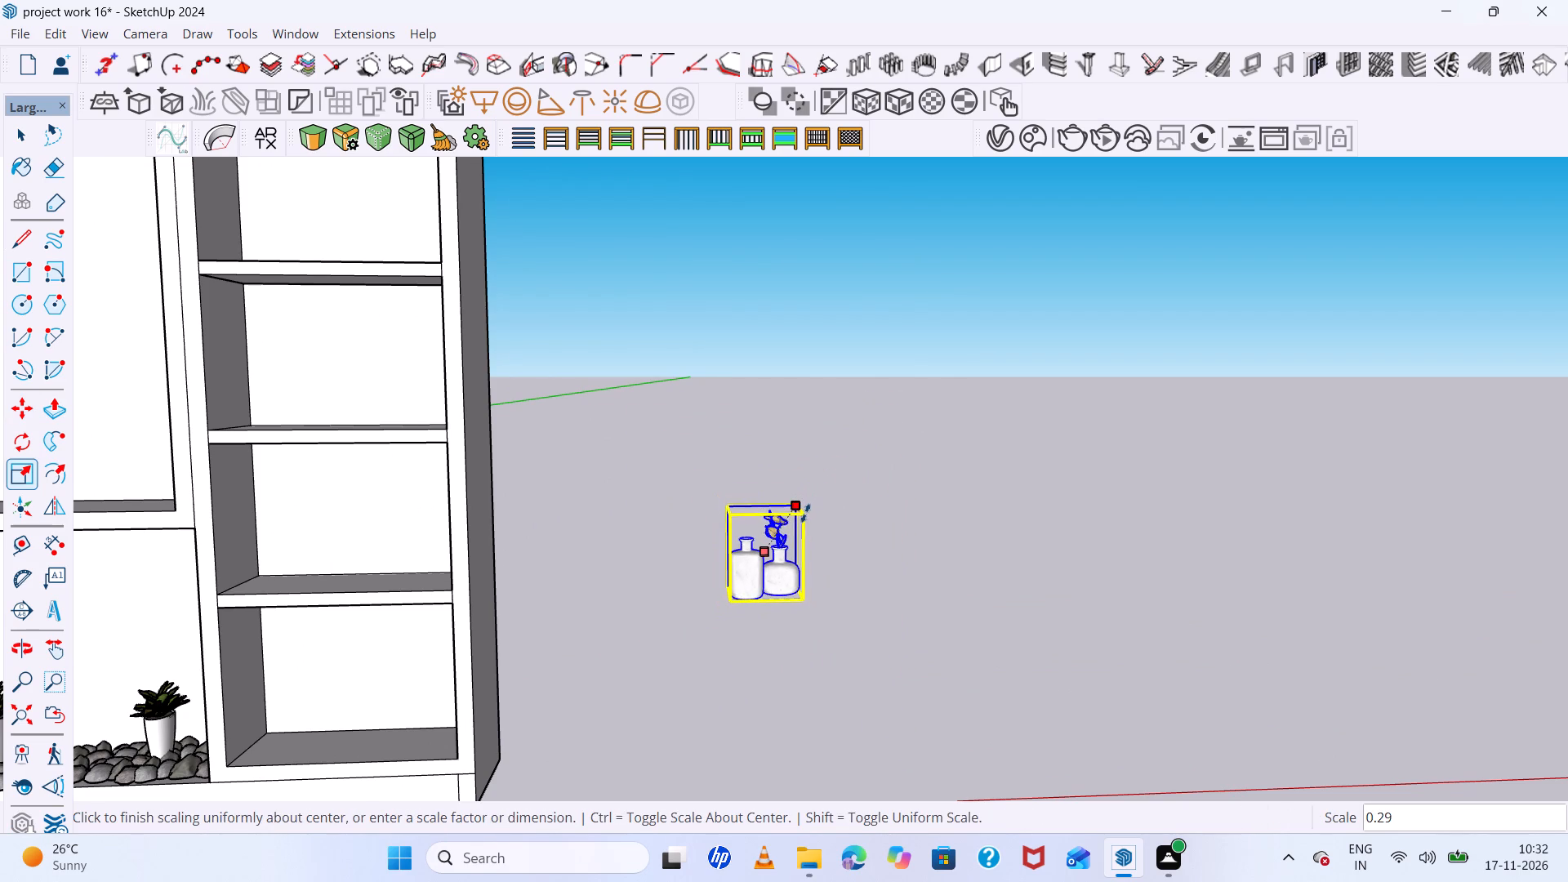
click(803, 519)
scroll(786, 566, up, 9)
key(space)
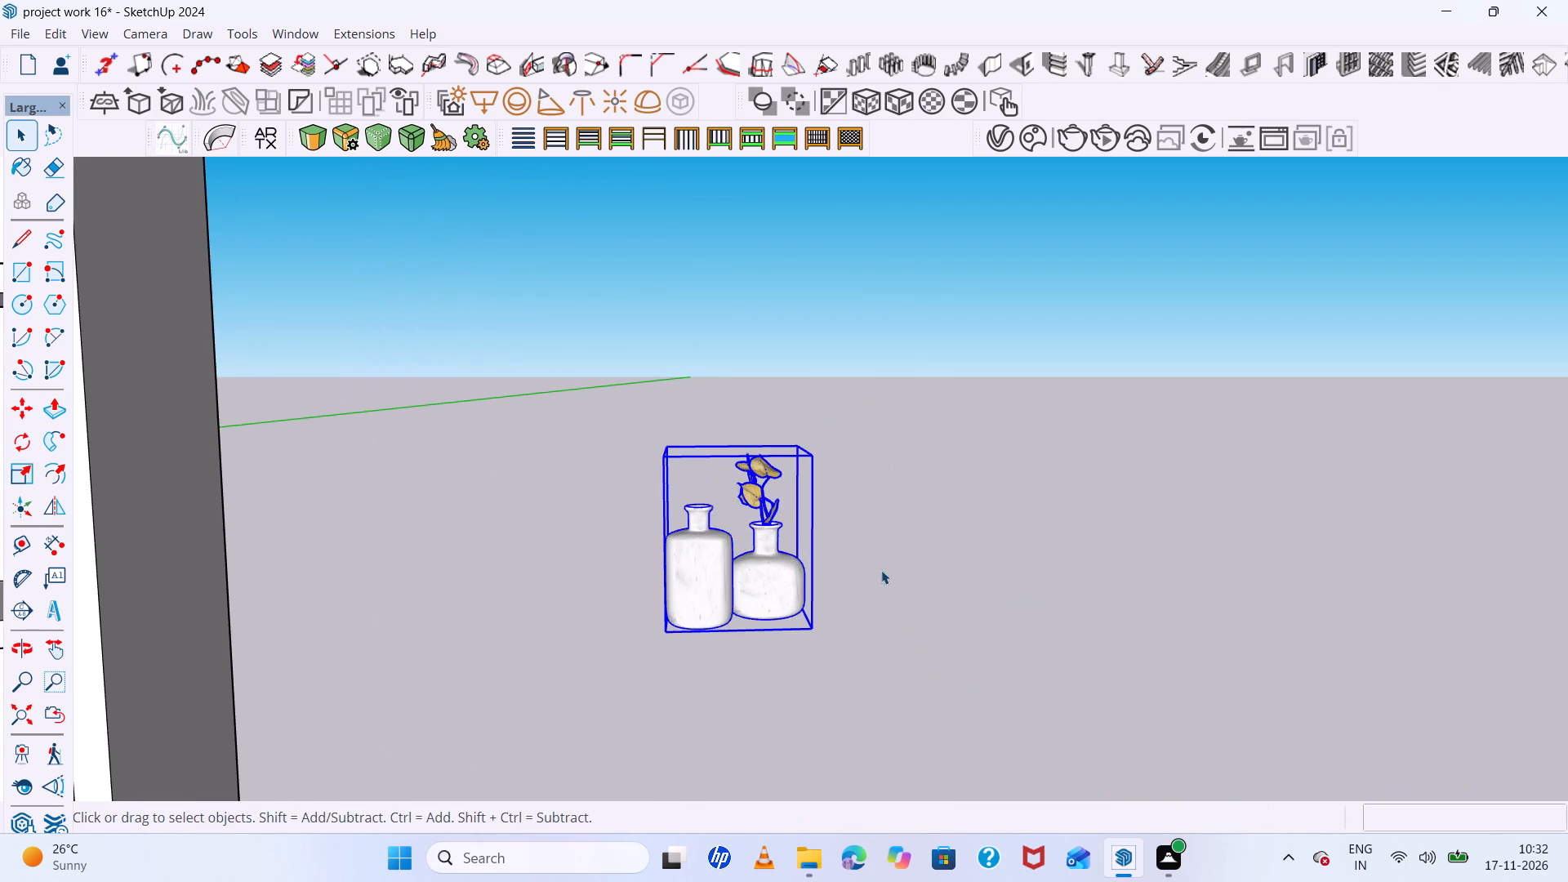
Compare the reduced vase set with the third cabinet's shelf compartments and the vases in the reference photo.
scroll(865, 555, down, 4)
middle_drag(862, 551, 903, 558)
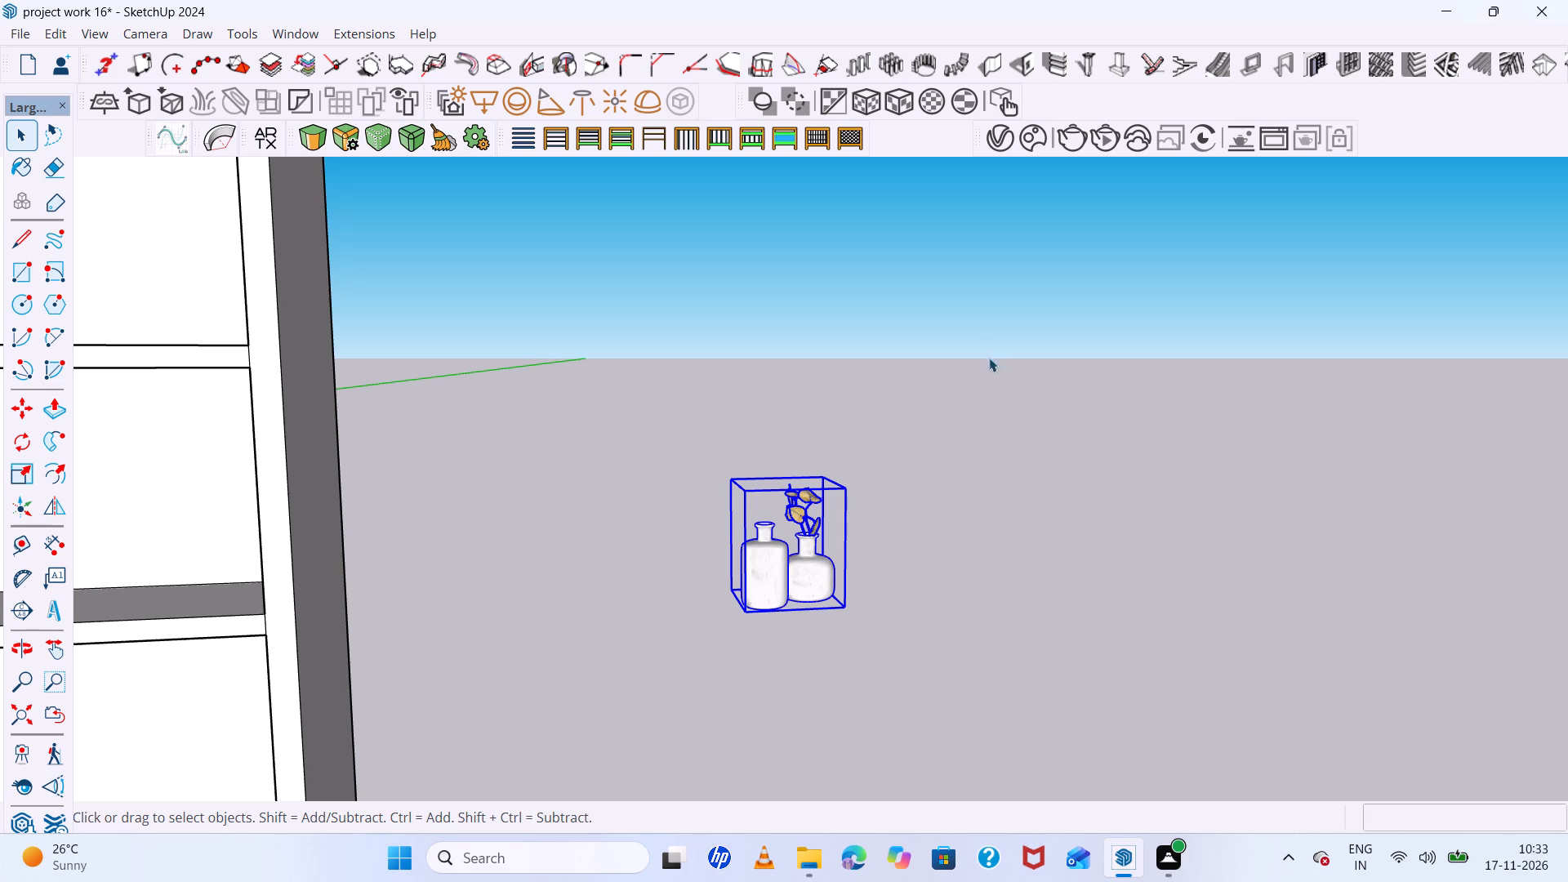
scroll(895, 518, down, 11)
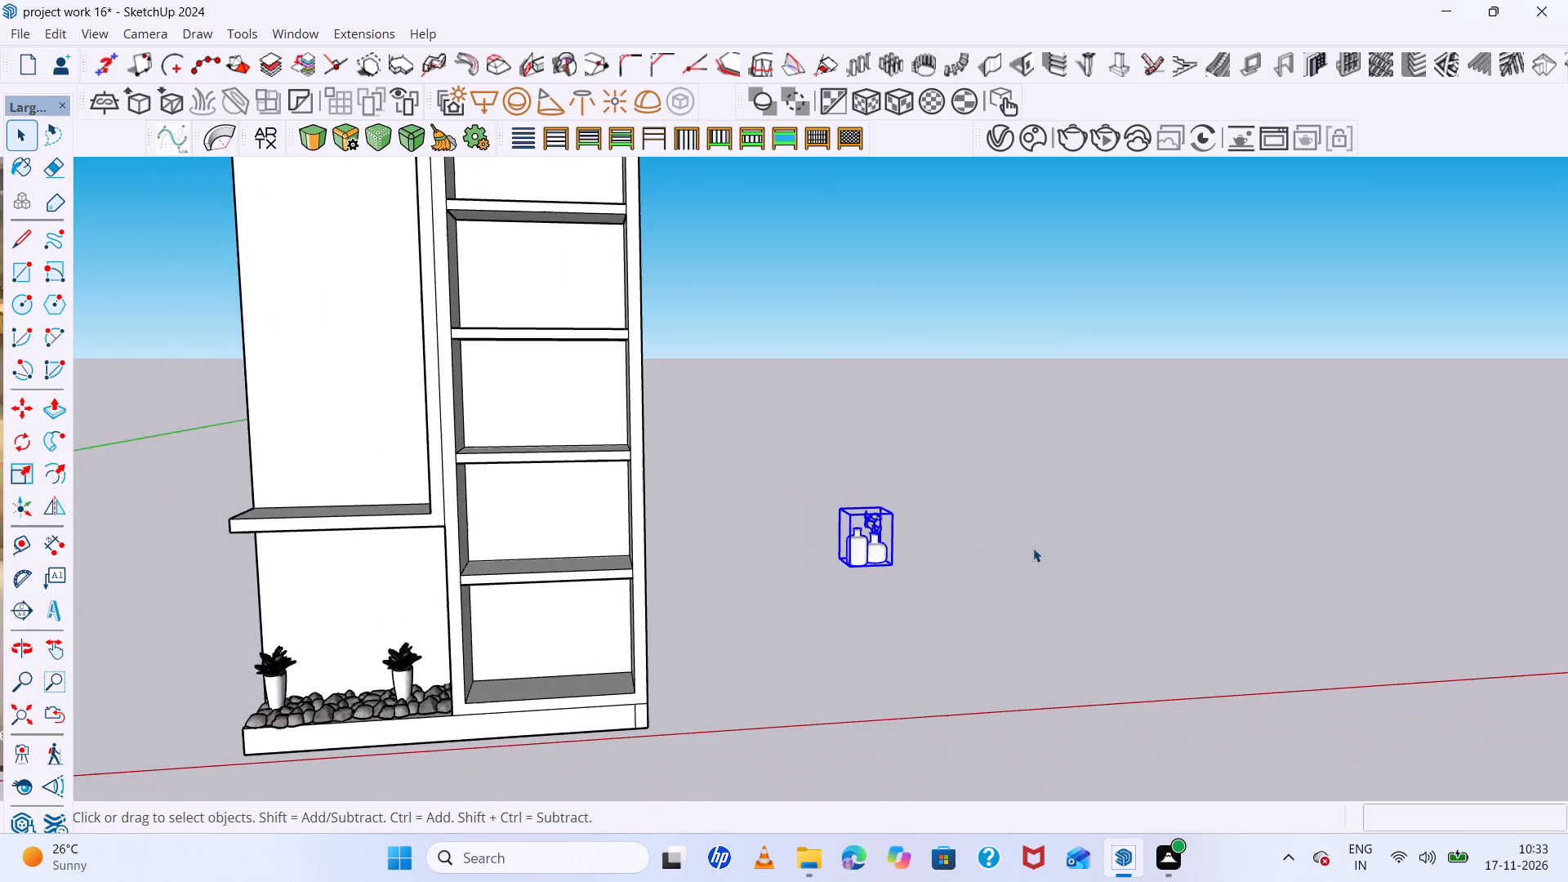
scroll(1033, 548, down, 10)
scroll(416, 563, up, 11)
scroll(553, 518, down, 3)
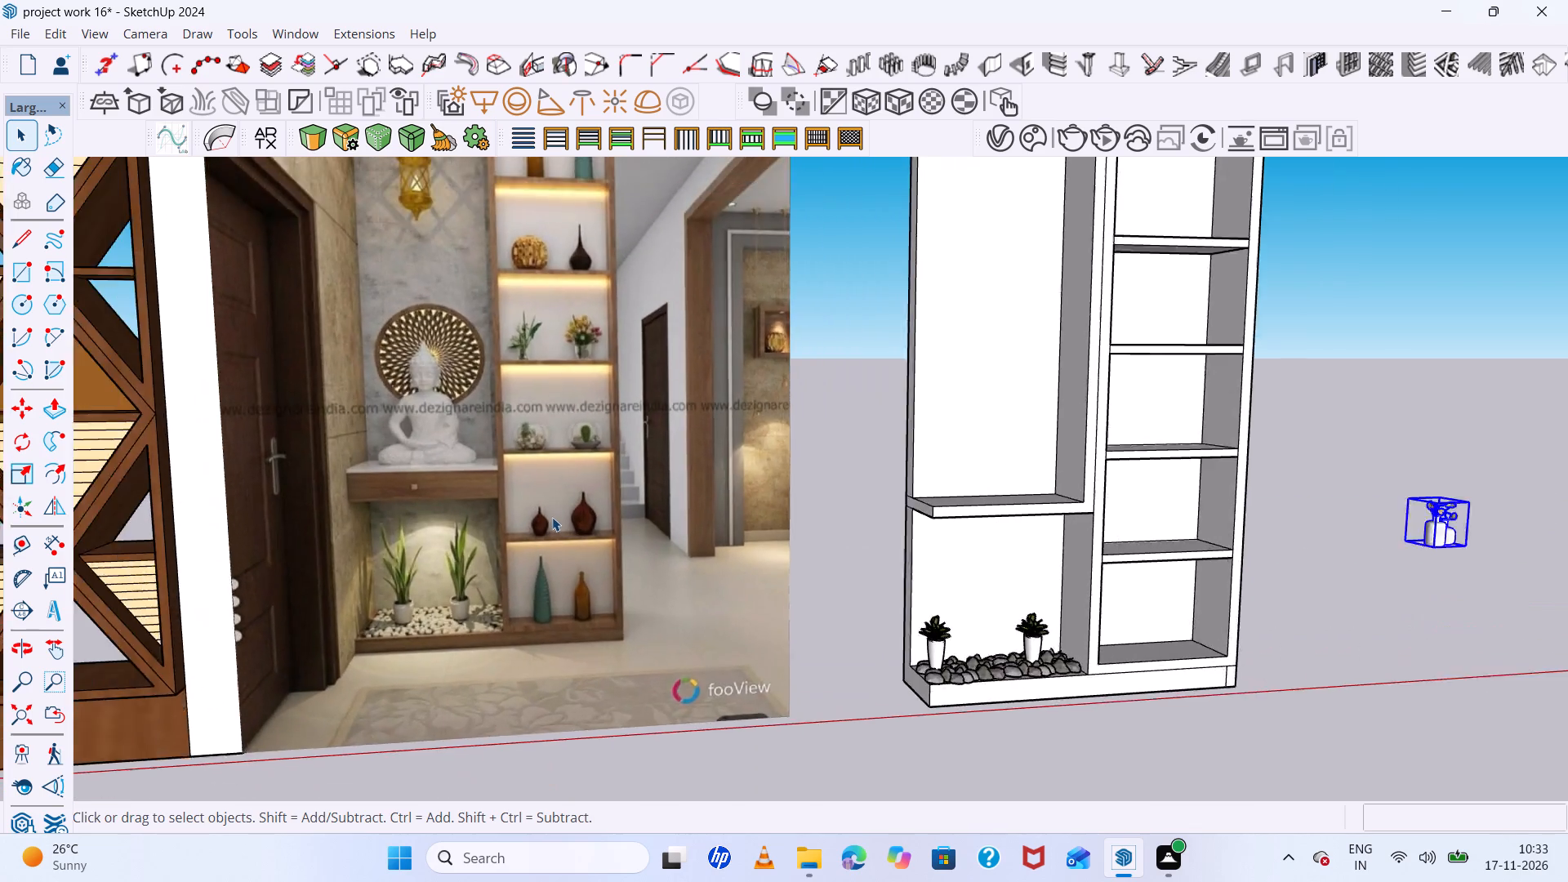
scroll(552, 517, down, 3)
middle_click(551, 517)
scroll(551, 518, down, 5)
scroll(891, 533, up, 4)
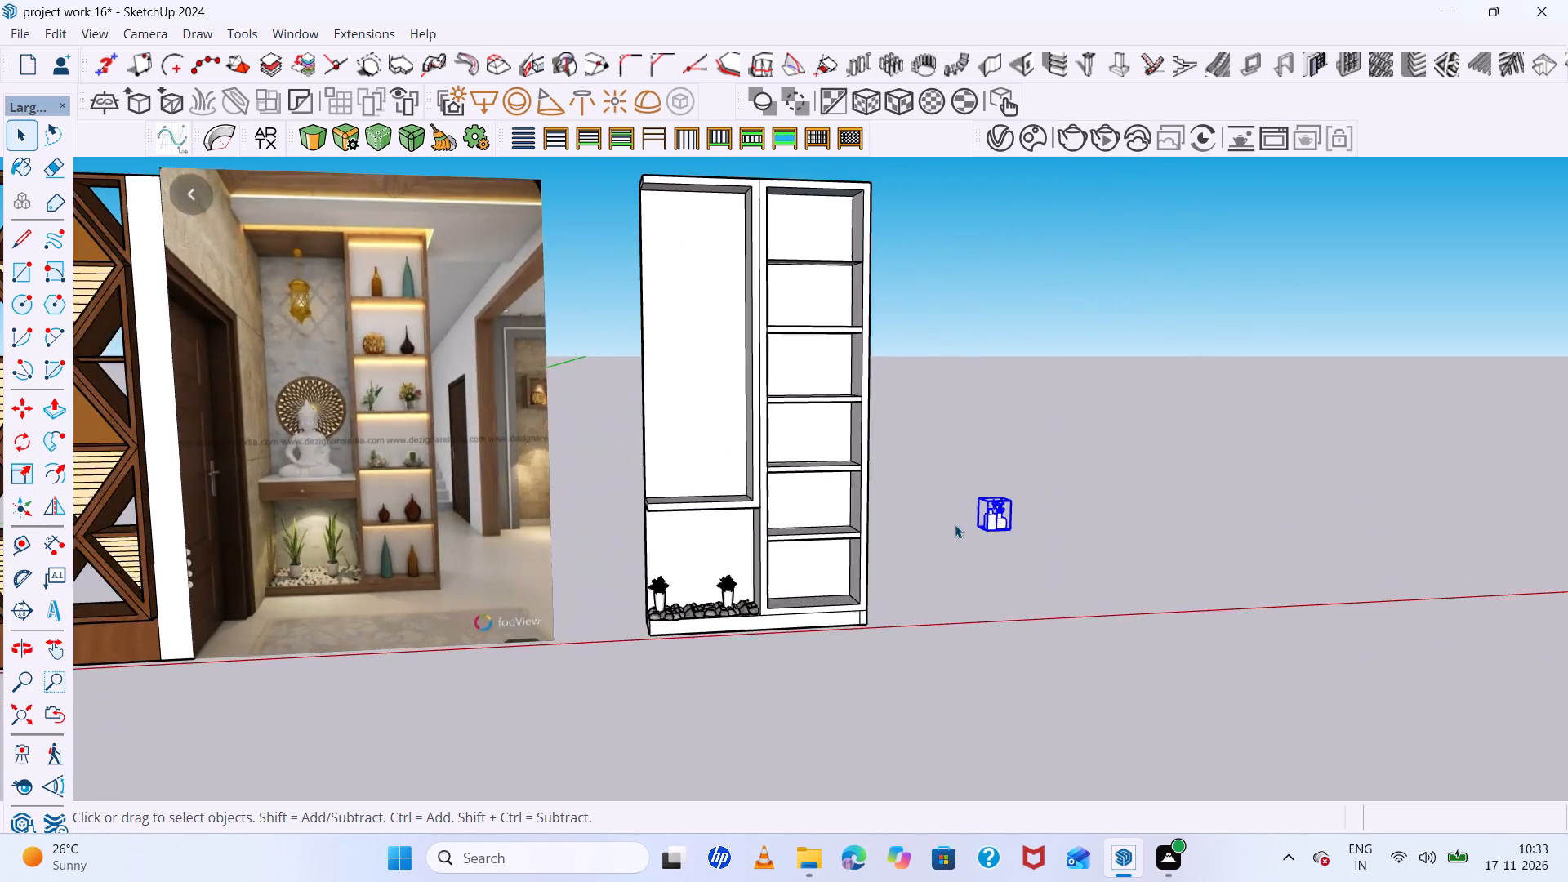
scroll(955, 524, up, 20)
scroll(955, 524, up, 1)
middle_drag(982, 544, 949, 559)
scroll(949, 559, up, 1)
scroll(839, 525, down, 10)
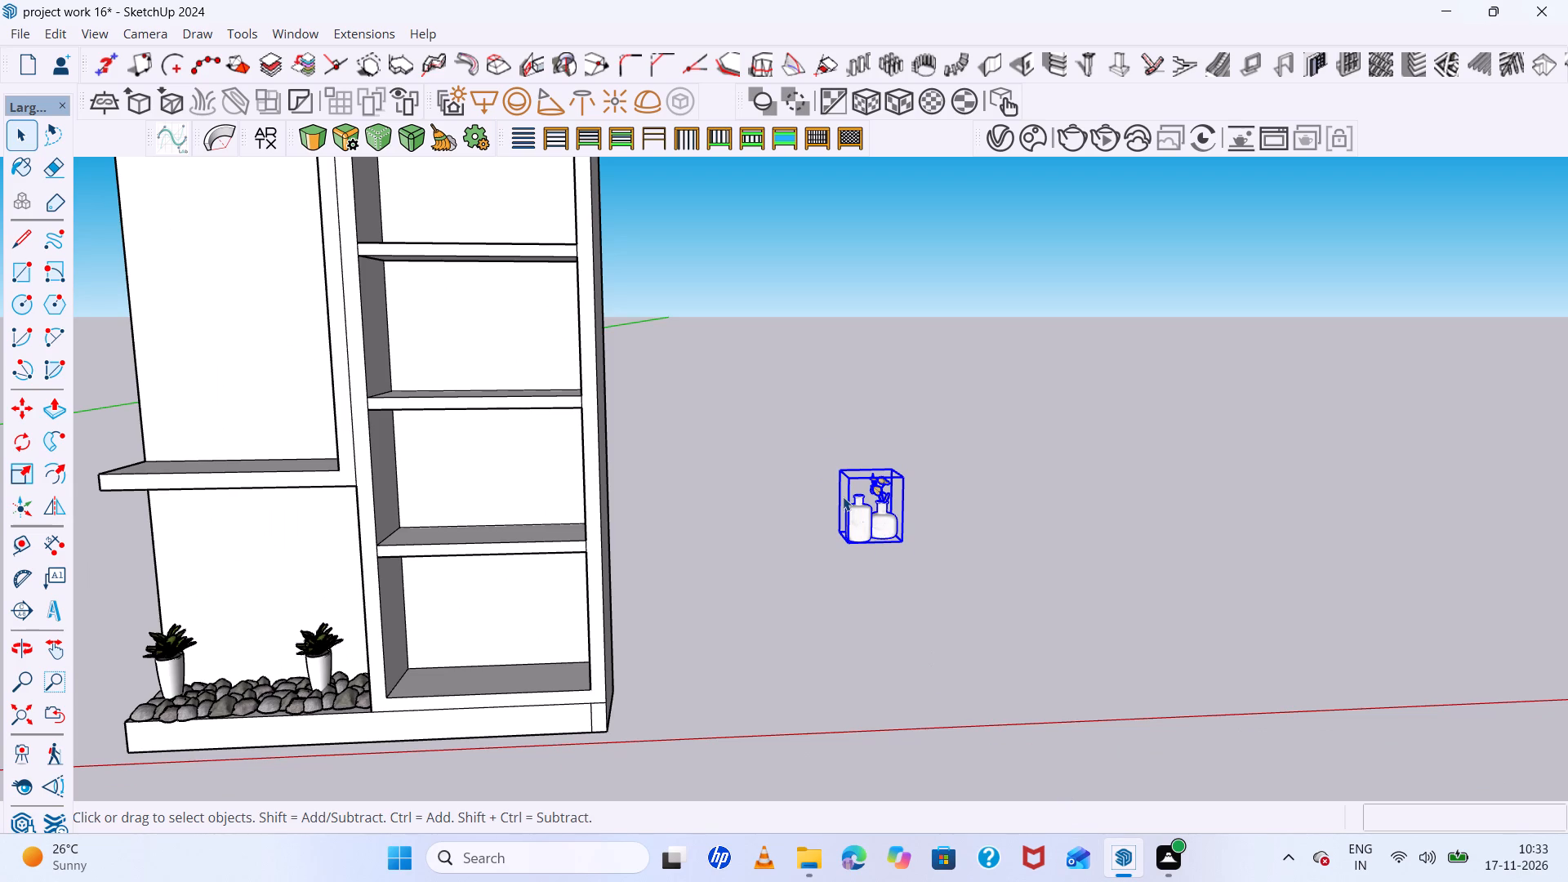
middle_drag(904, 597, 824, 603)
scroll(841, 465, up, 5)
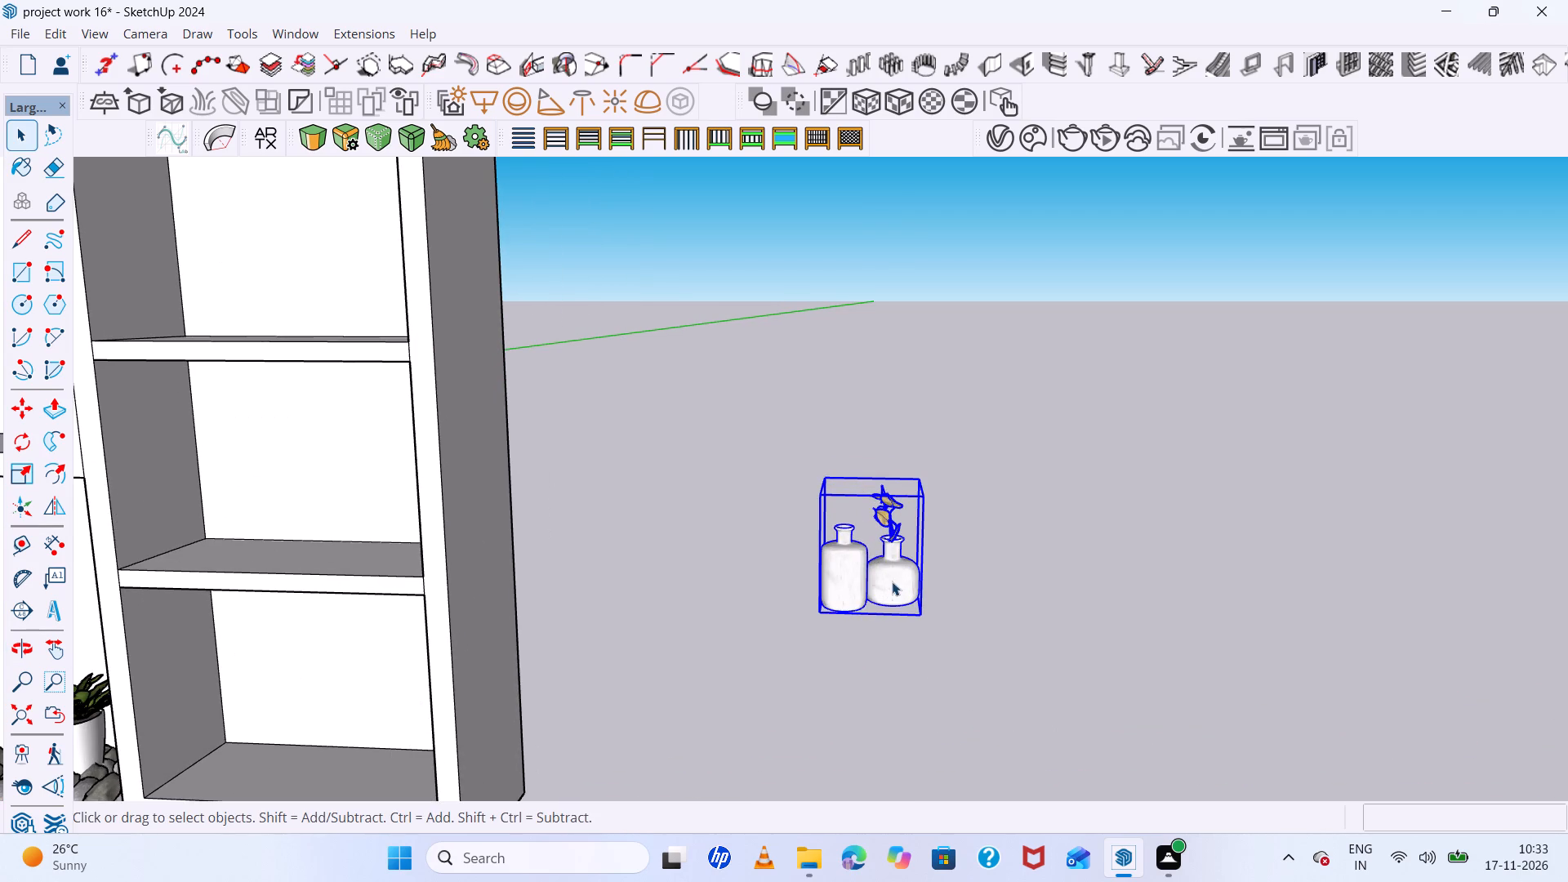
middle_drag(892, 581, 893, 547)
scroll(893, 581, up, 1)
scroll(886, 485, up, 4)
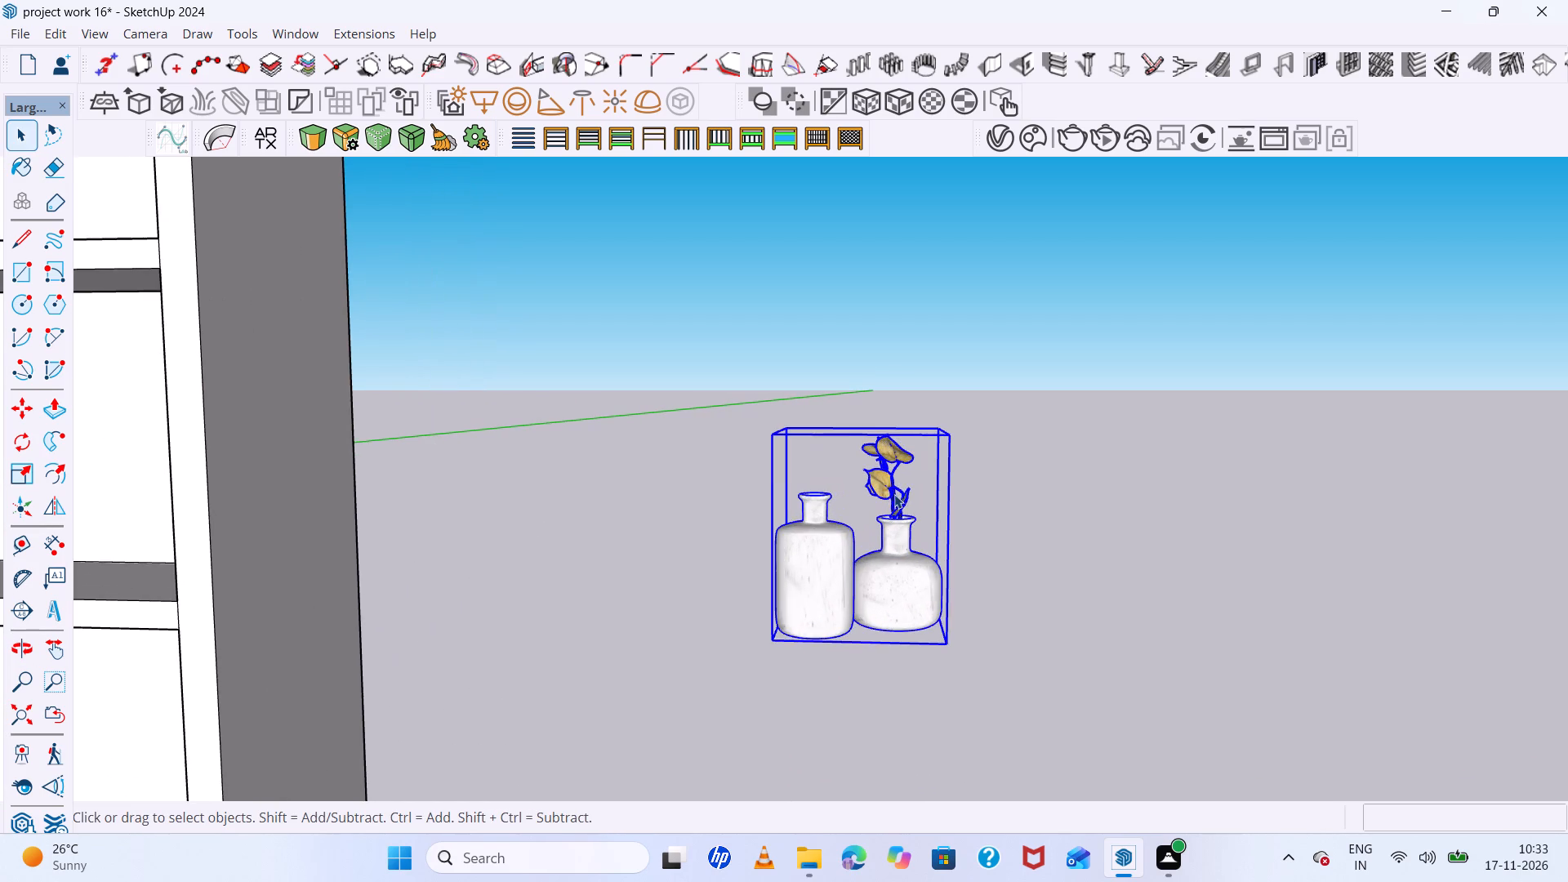
scroll(914, 512, up, 1)
scroll(914, 512, down, 3)
middle_drag(917, 513, 951, 518)
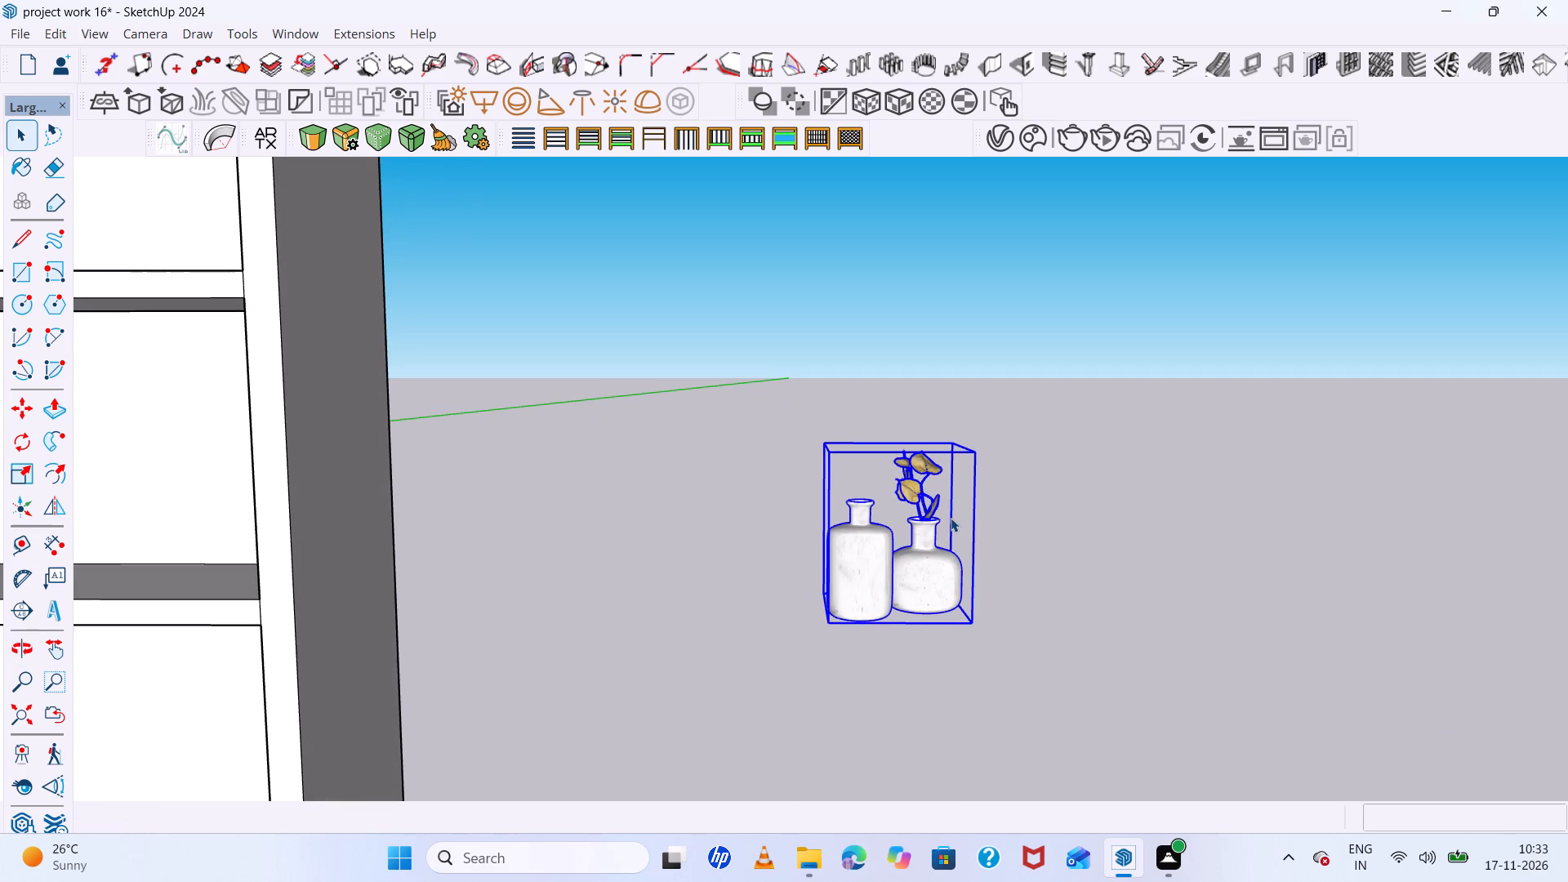
scroll(877, 487, up, 4)
scroll(876, 487, down, 2)
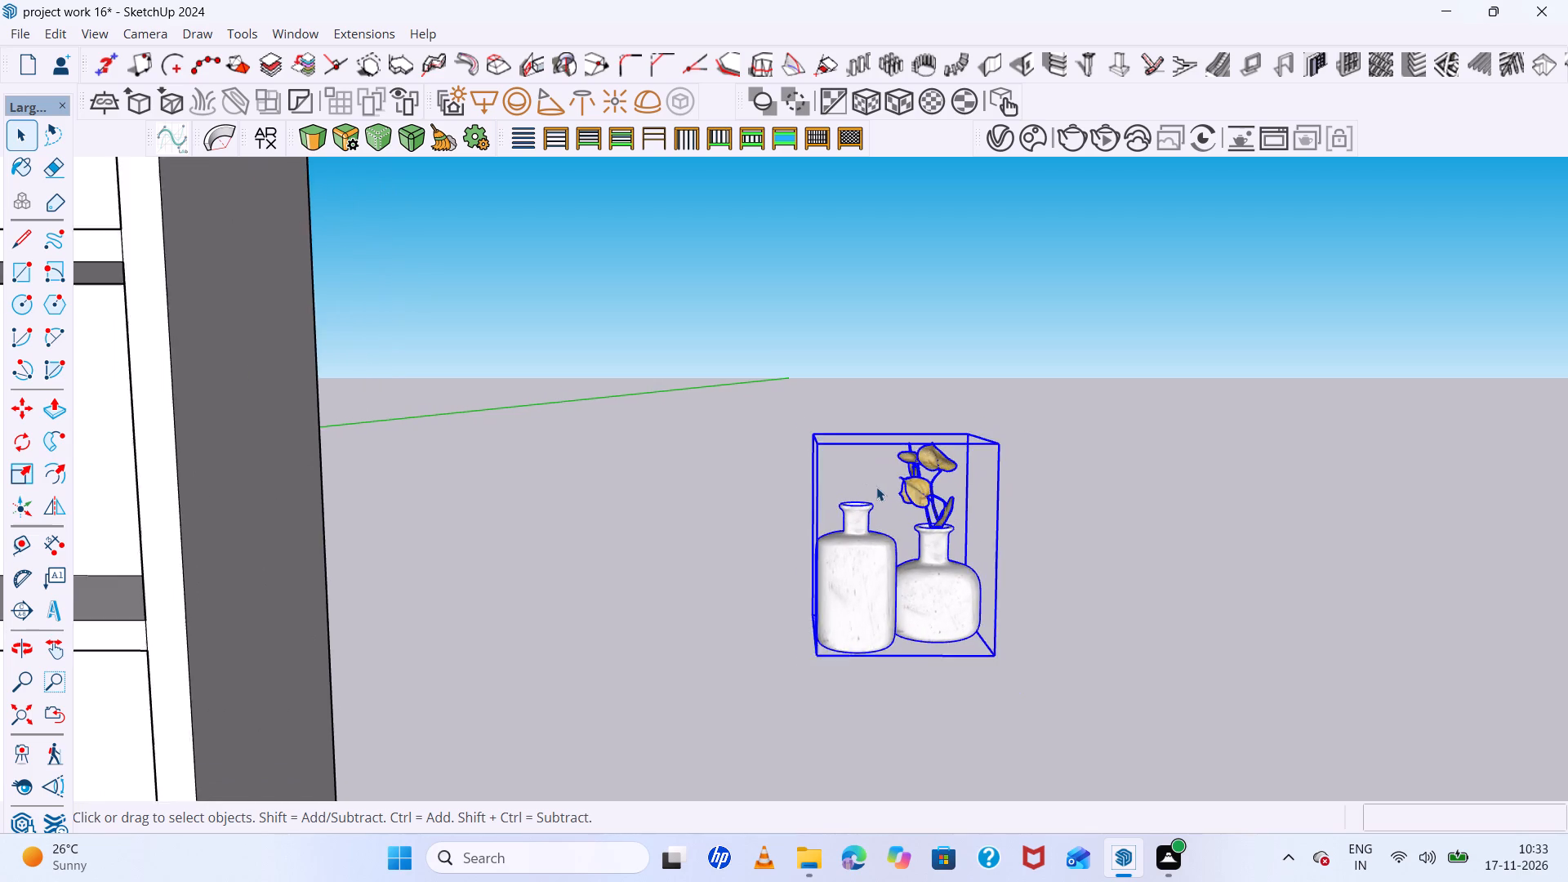
scroll(876, 487, down, 1)
middle_drag(880, 492, 906, 519)
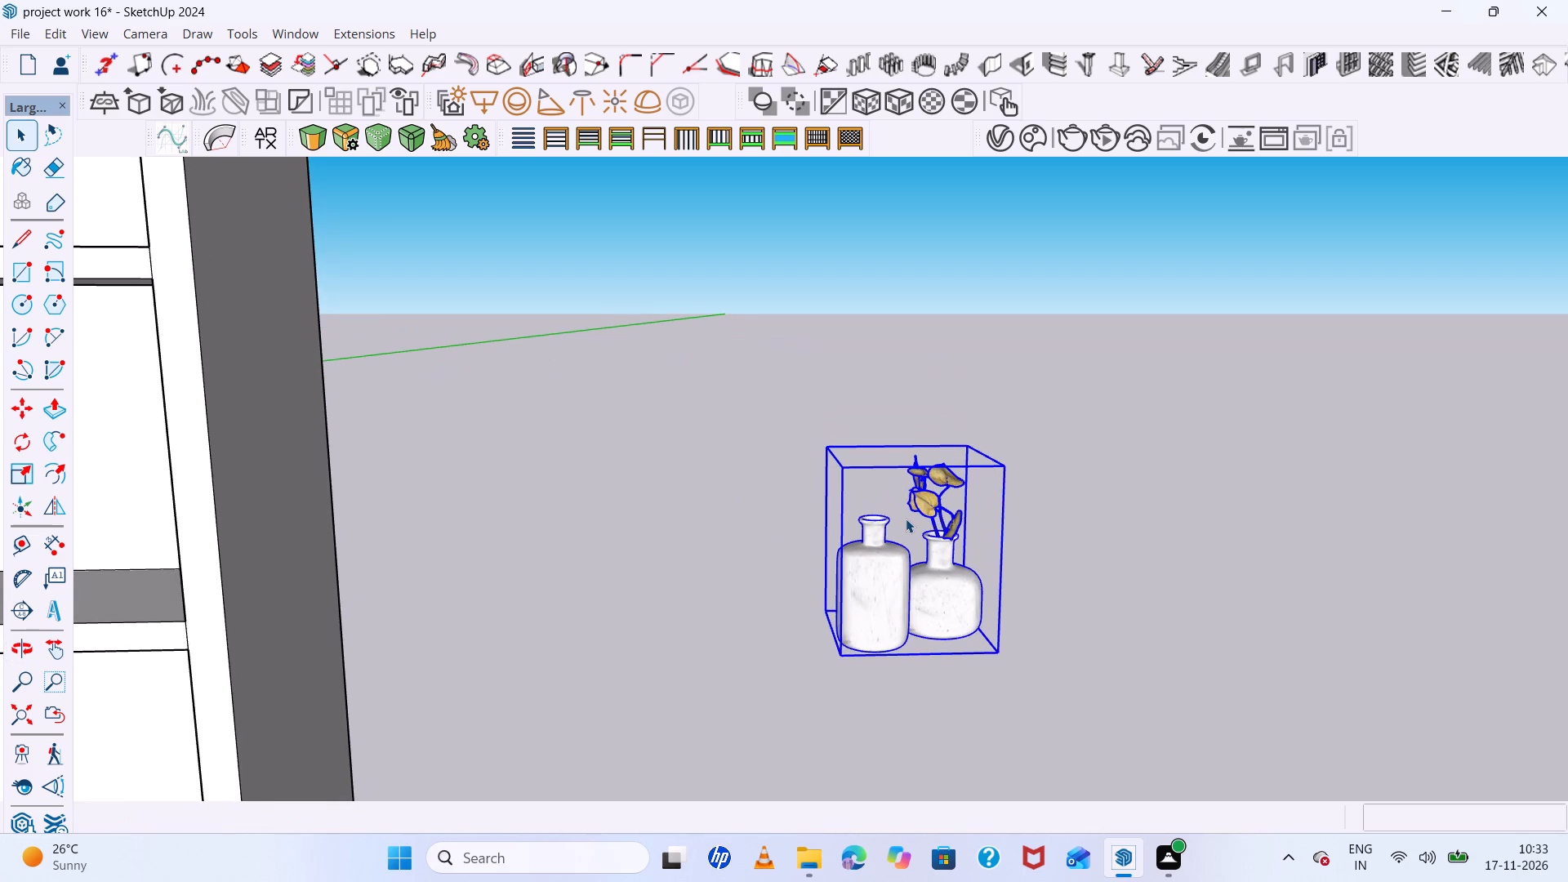
scroll(906, 519, up, 3)
scroll(906, 519, down, 3)
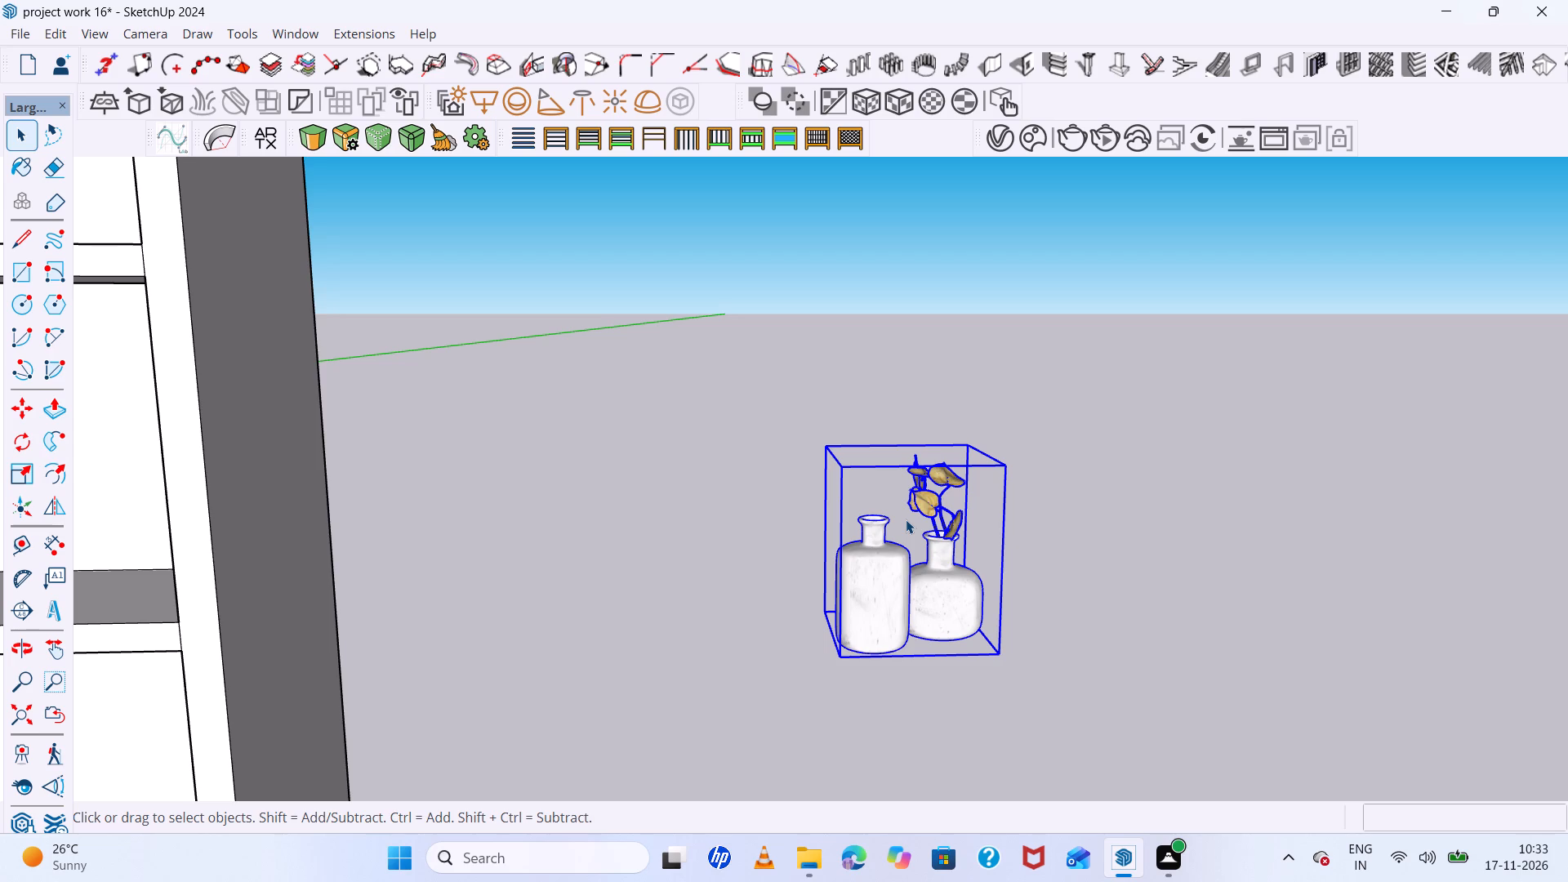
Stretch the vase set vertically to about 1.46 of its height, keeping its base in place.
scroll(906, 519, down, 1)
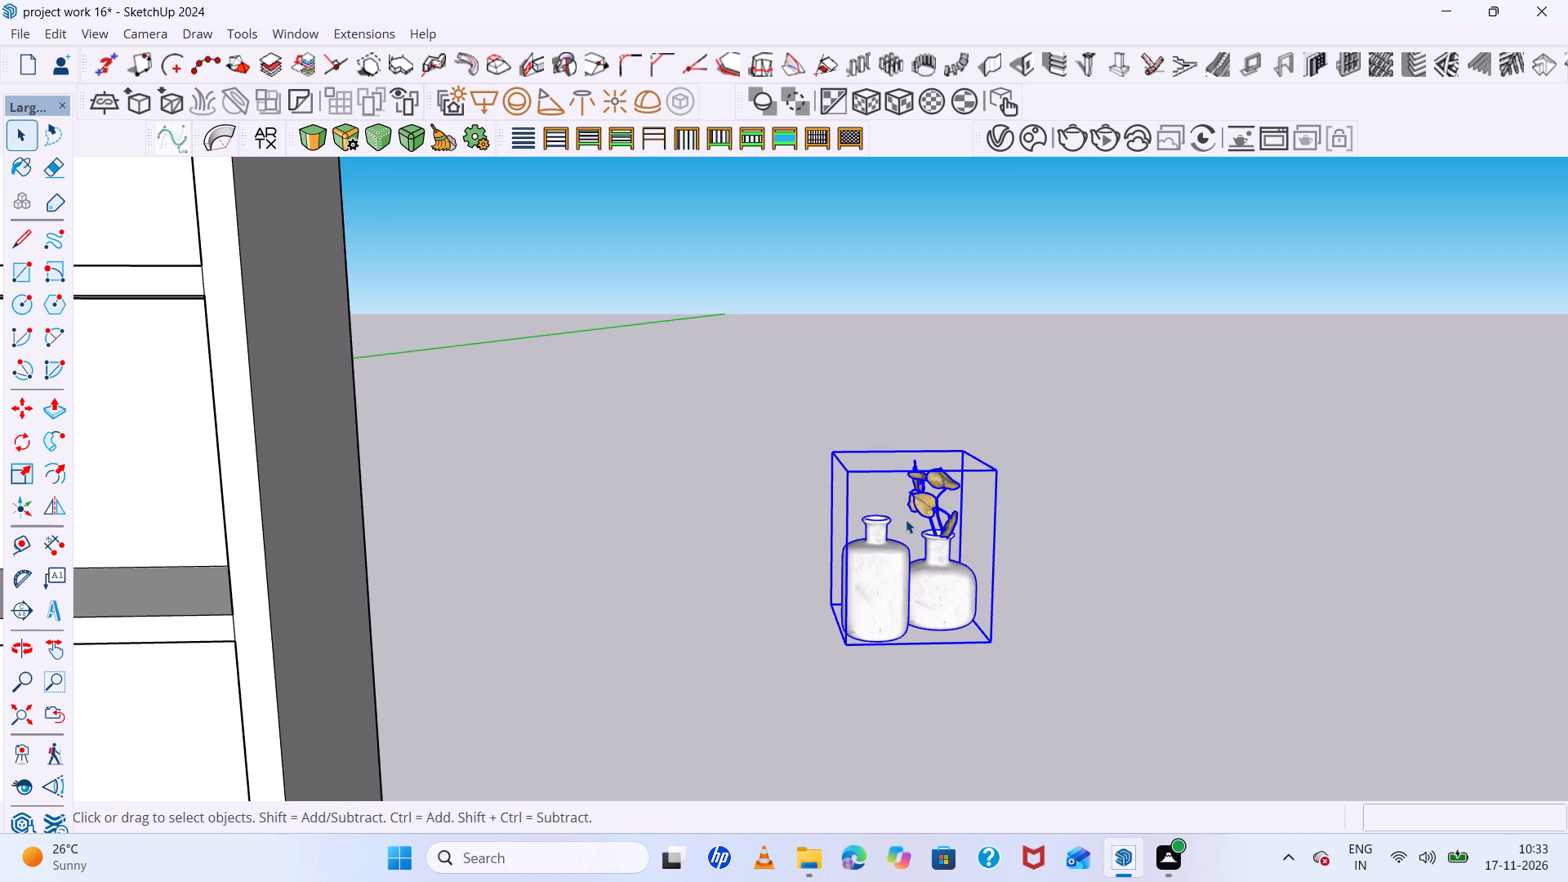
scroll(906, 519, down, 1)
scroll(906, 519, up, 6)
key(s)
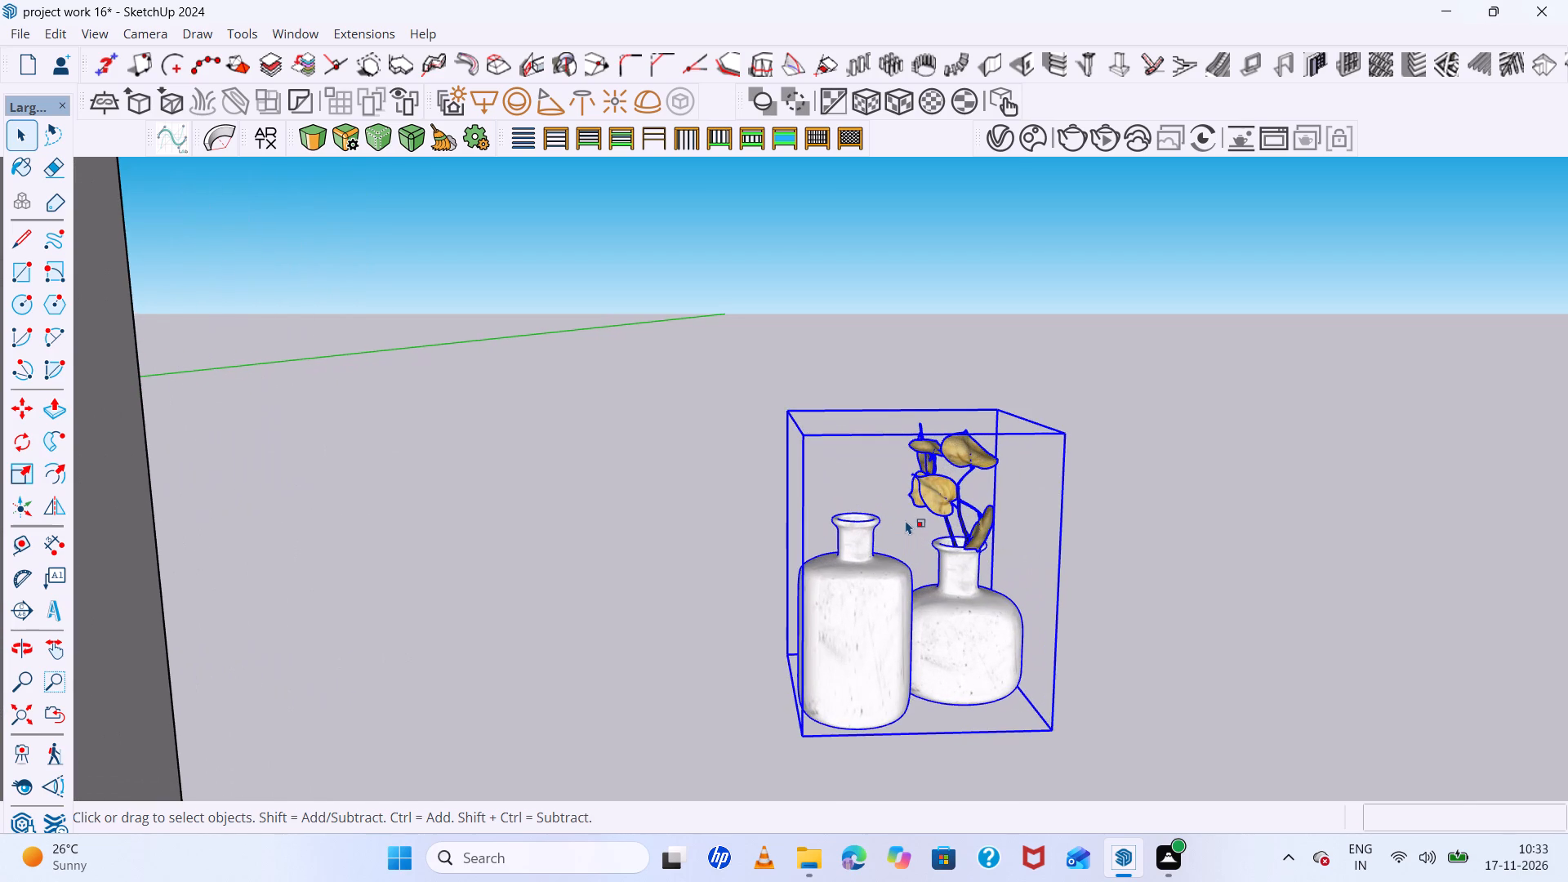
click(915, 418)
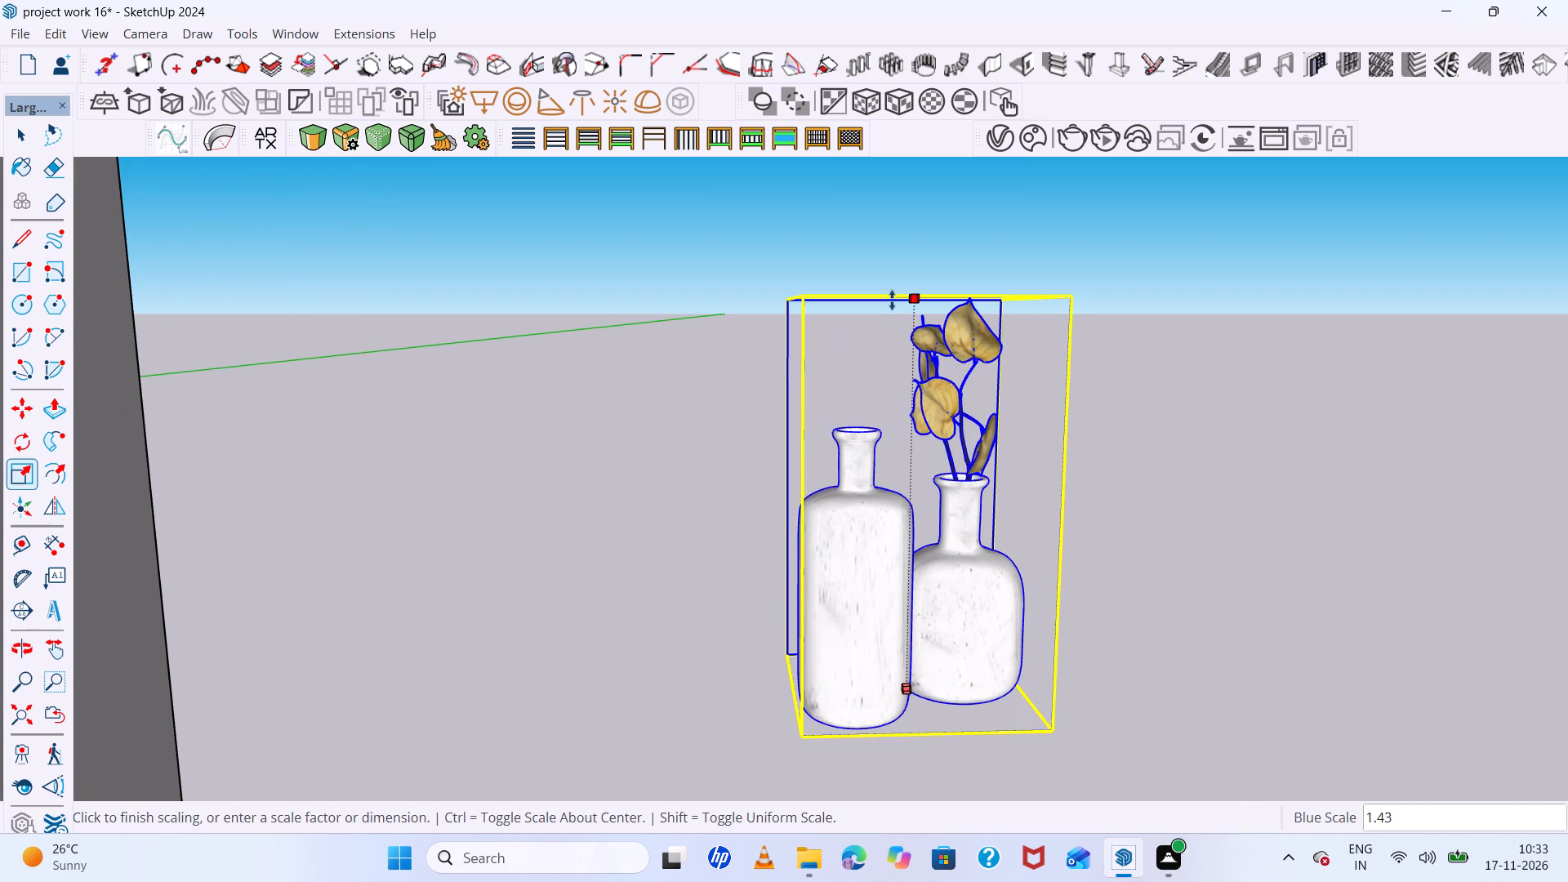
click(887, 290)
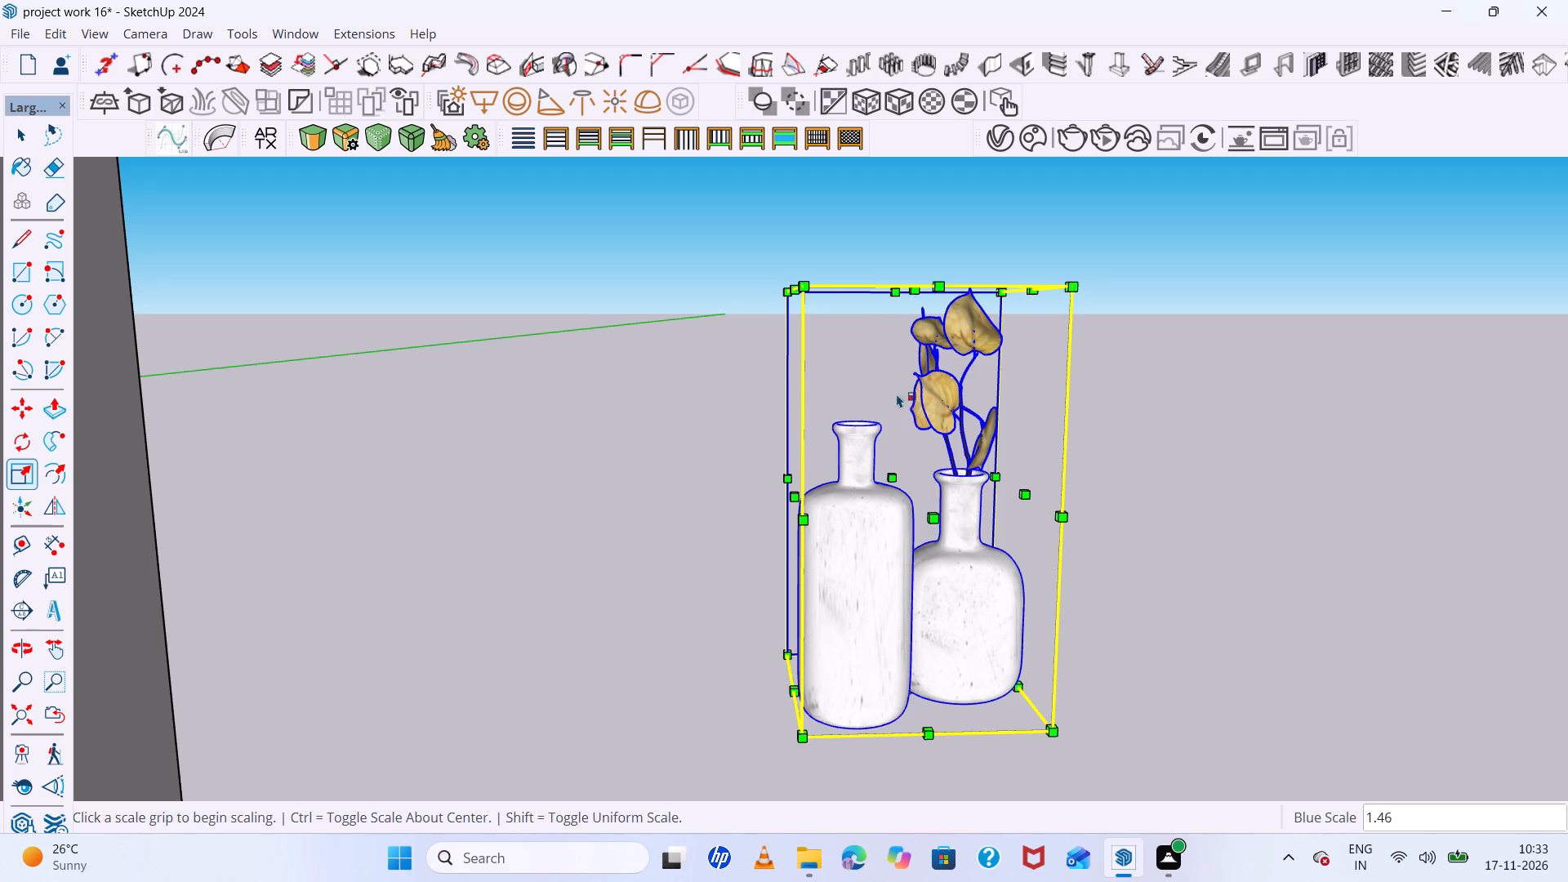
scroll(888, 423, down, 5)
middle_drag(886, 425, 787, 675)
scroll(733, 596, down, 5)
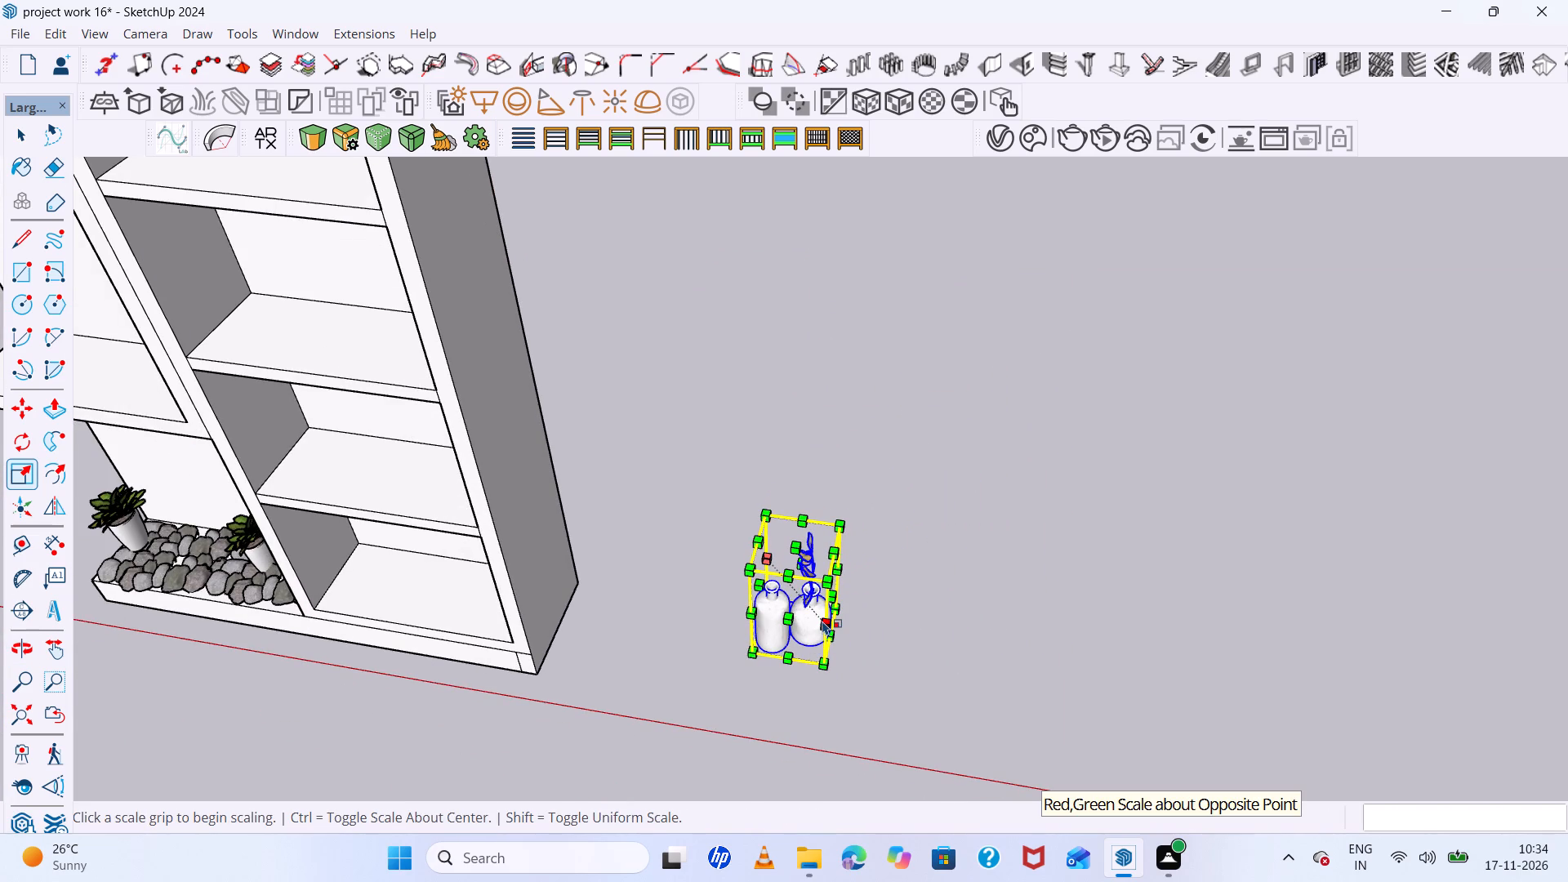
scroll(822, 621, up, 2)
scroll(822, 621, down, 3)
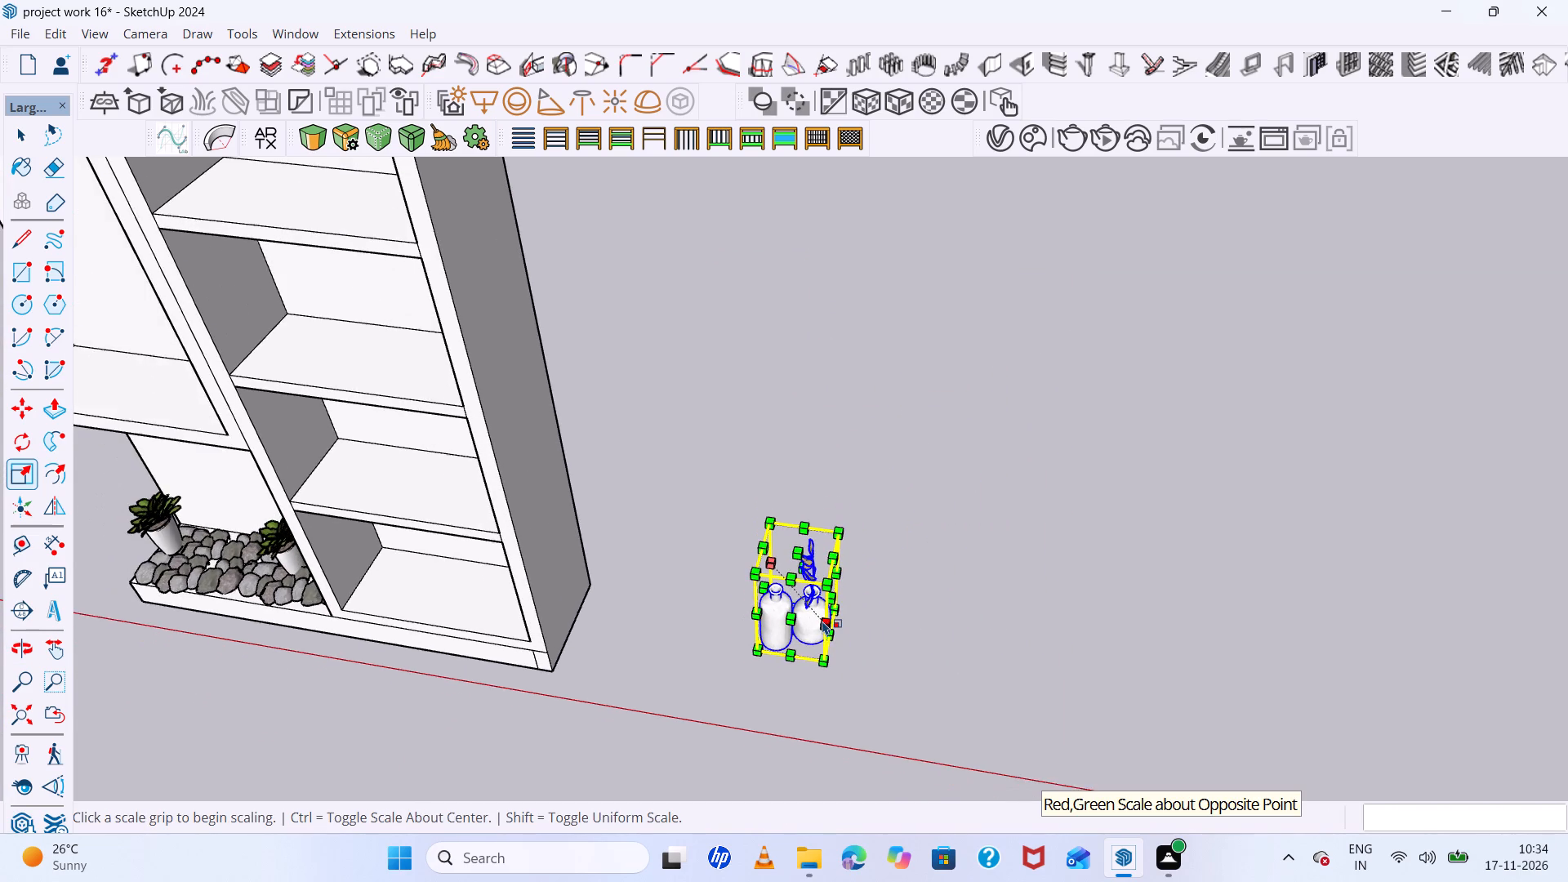
middle_drag(822, 621, 934, 625)
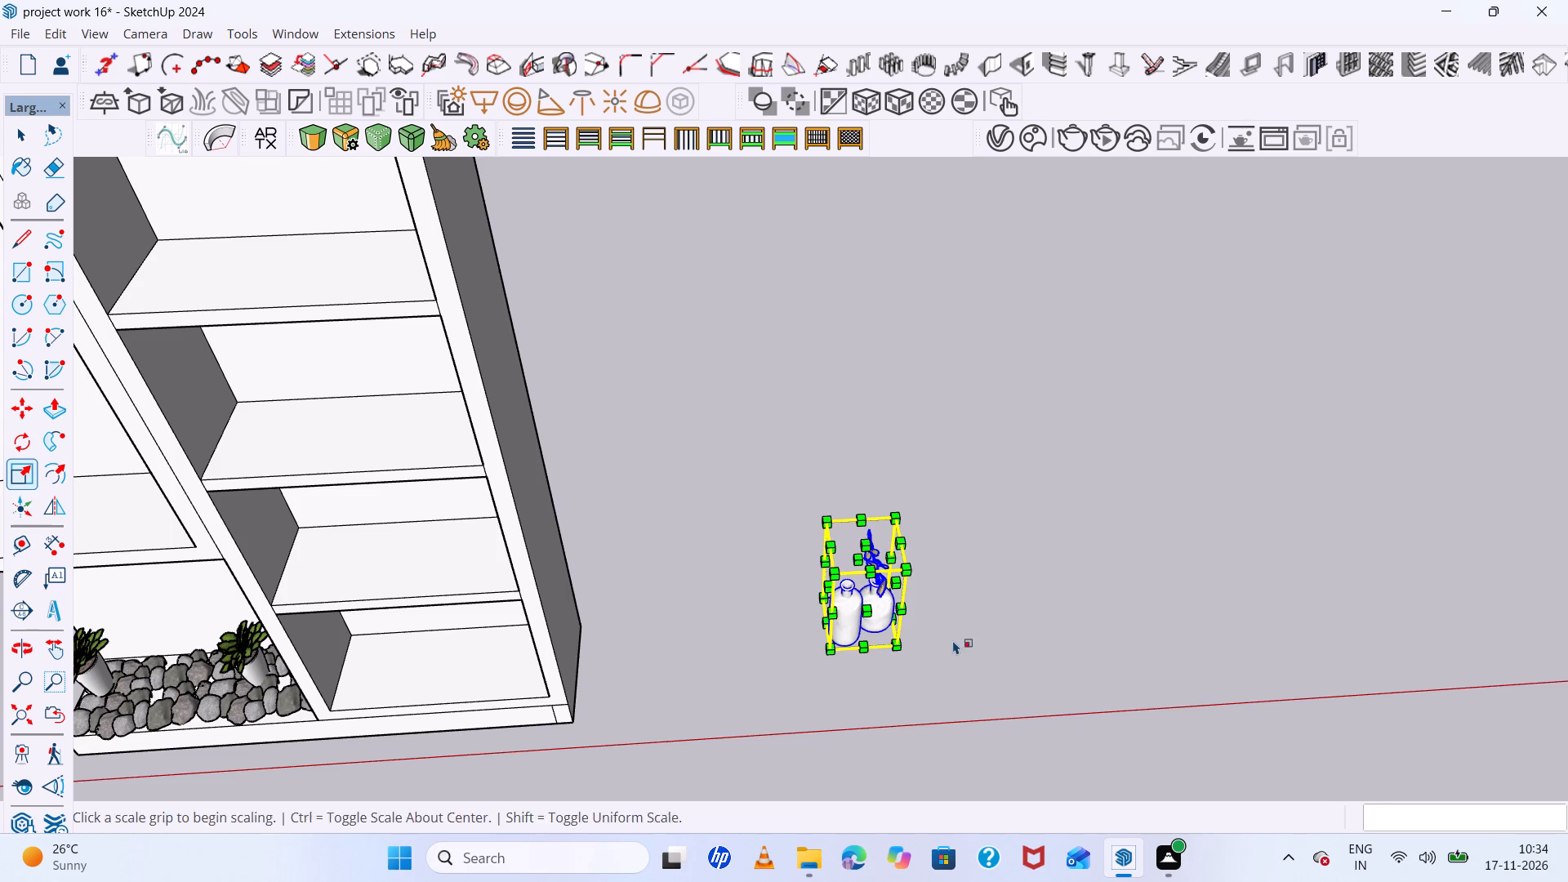
key(space)
Move the vase set about 1' 3" by its bottom front corner into the cabinet's second compartment from the bottom, and deselect it.
middle_drag(920, 615, 900, 483)
key(m)
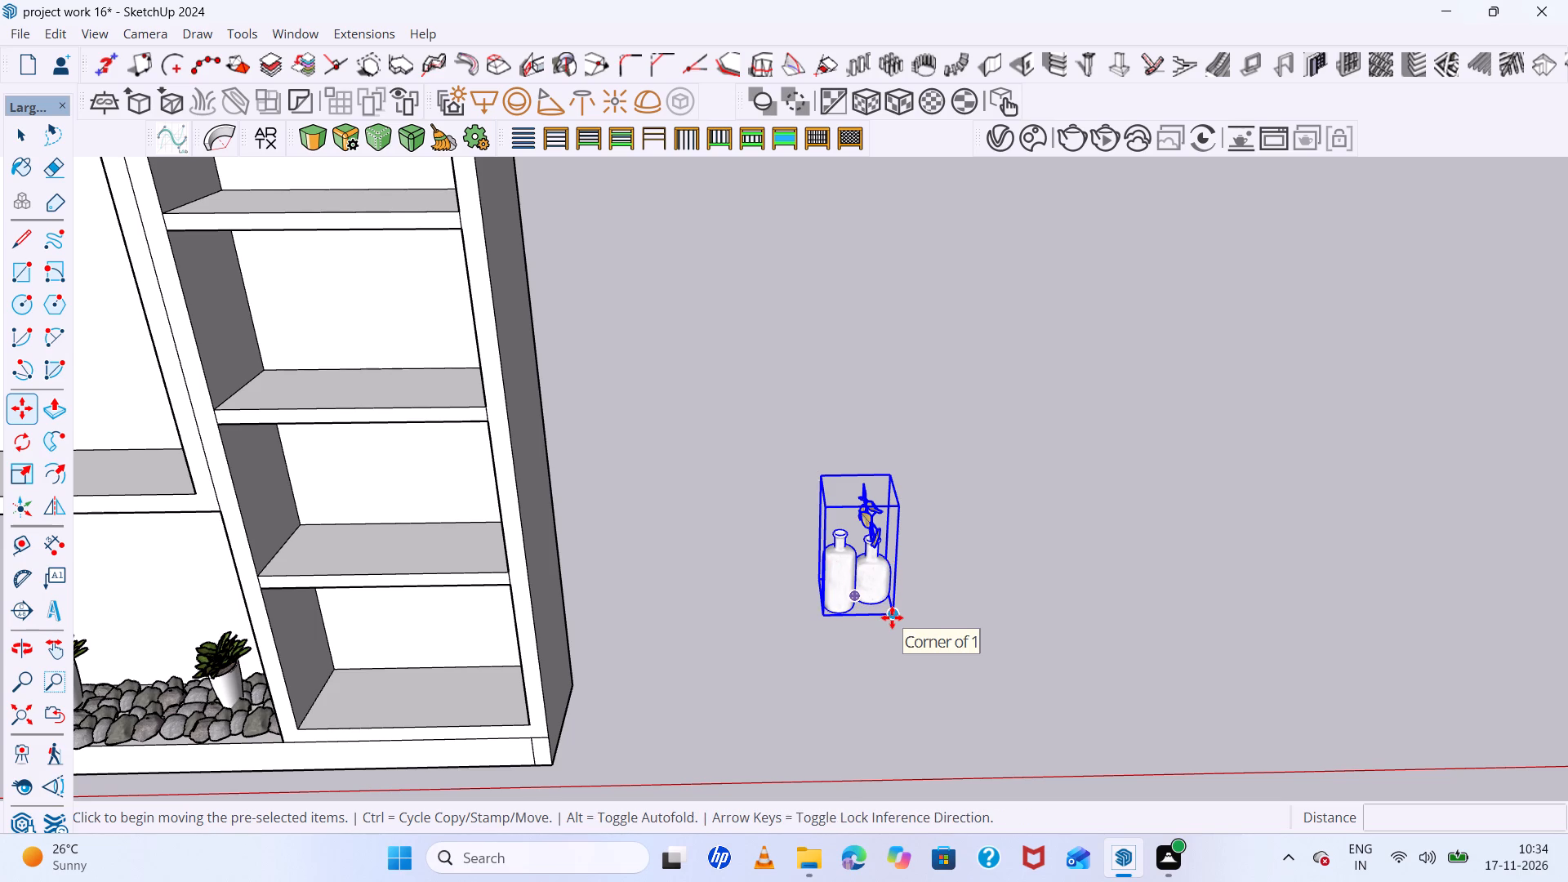
click(822, 613)
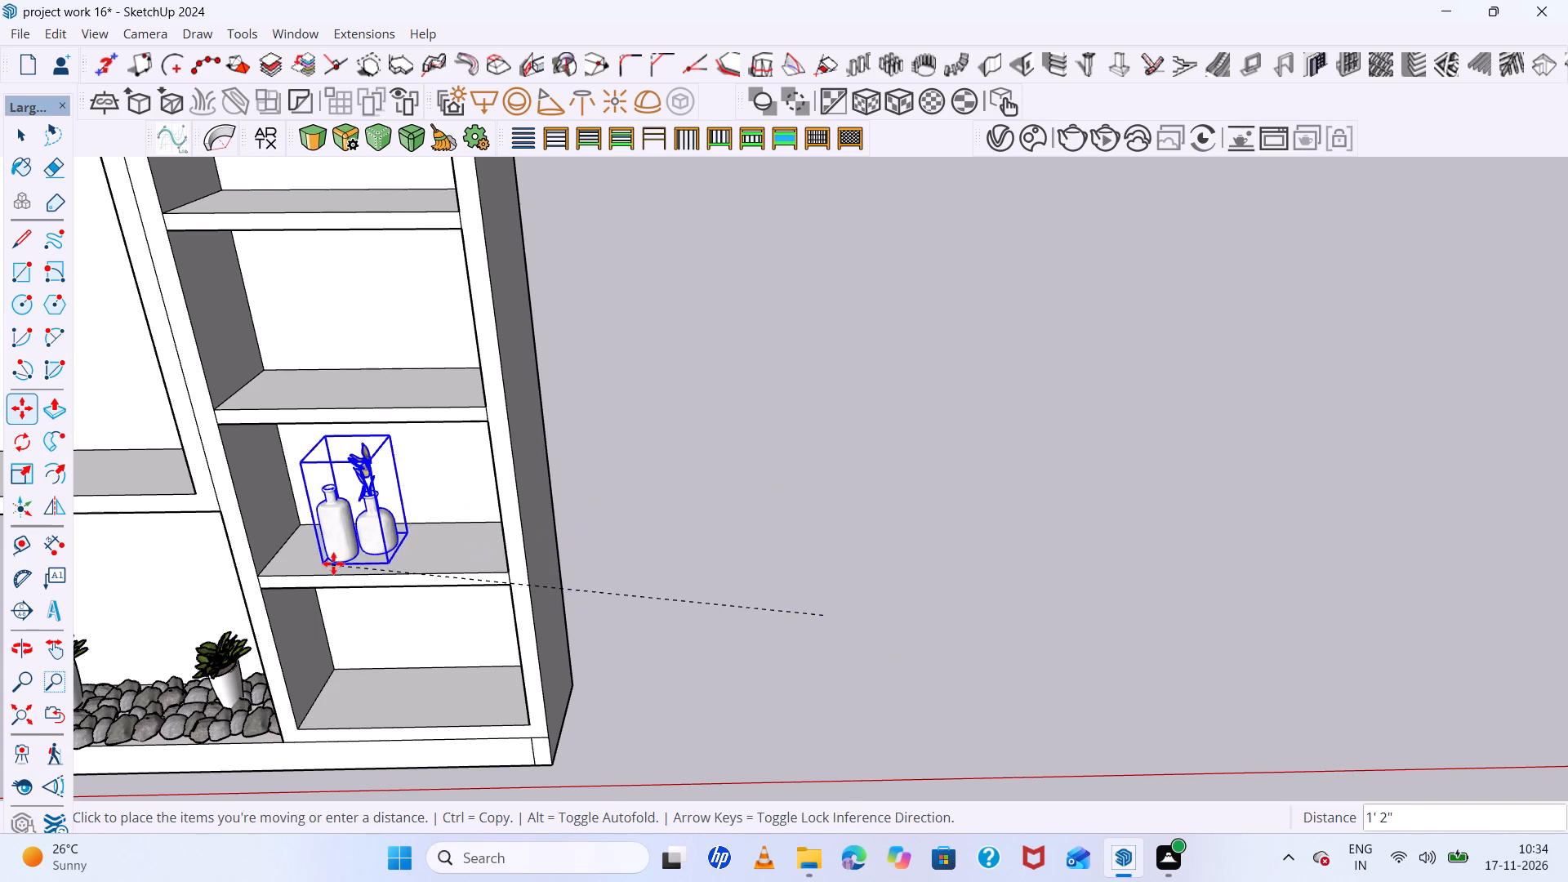
click(310, 563)
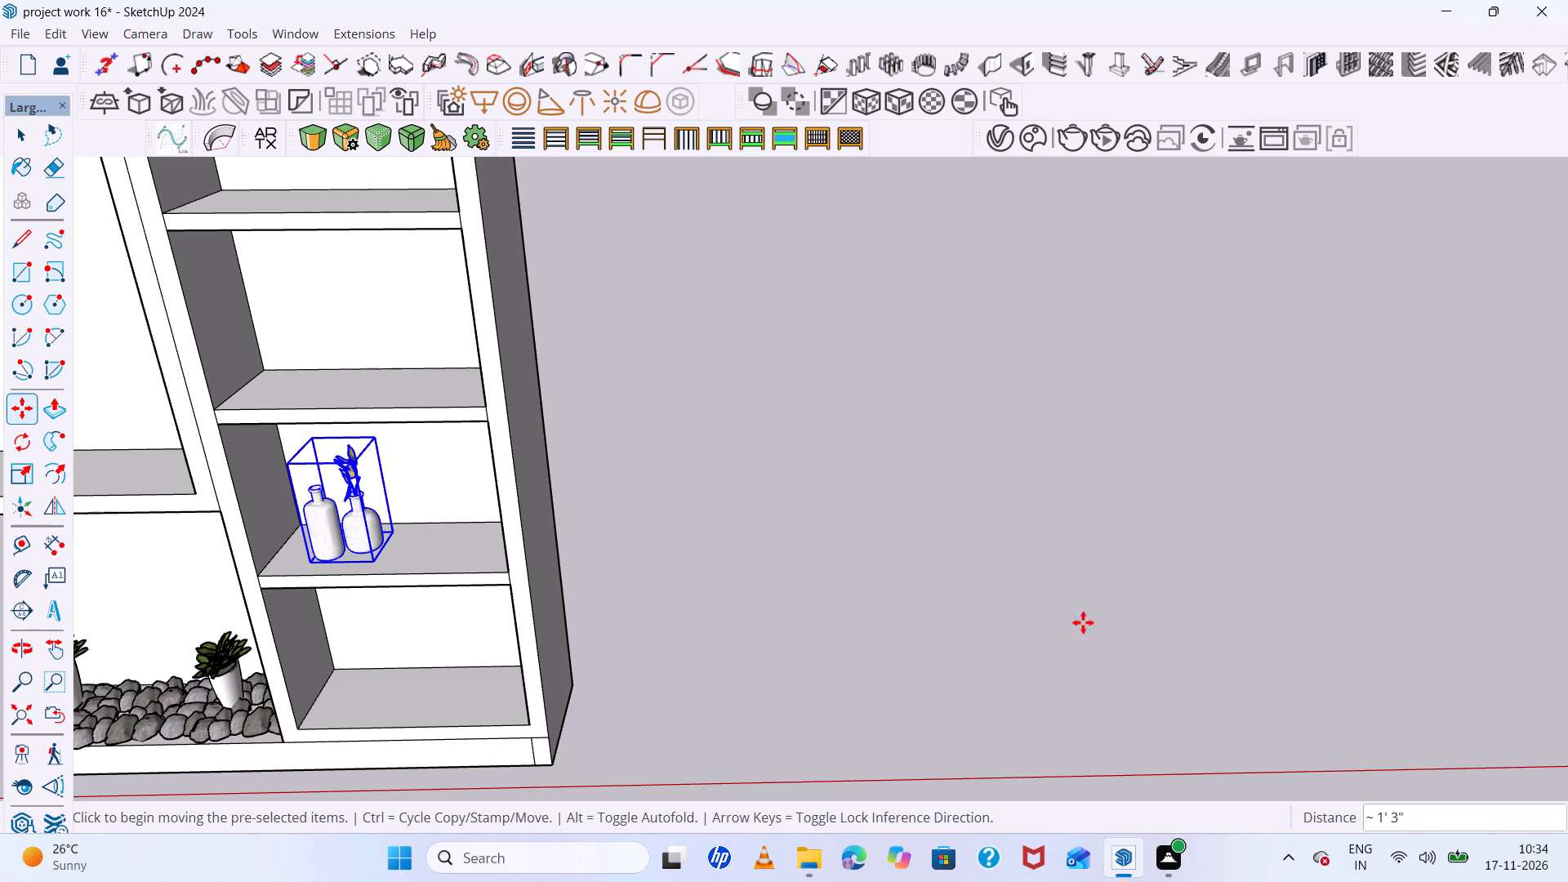
key(space)
click(896, 606)
Examine the vase set's position and size in the shelf compartment against the reference photo and neighbouring units.
scroll(895, 606, down, 3)
middle_drag(895, 609, 981, 430)
scroll(898, 604, up, 1)
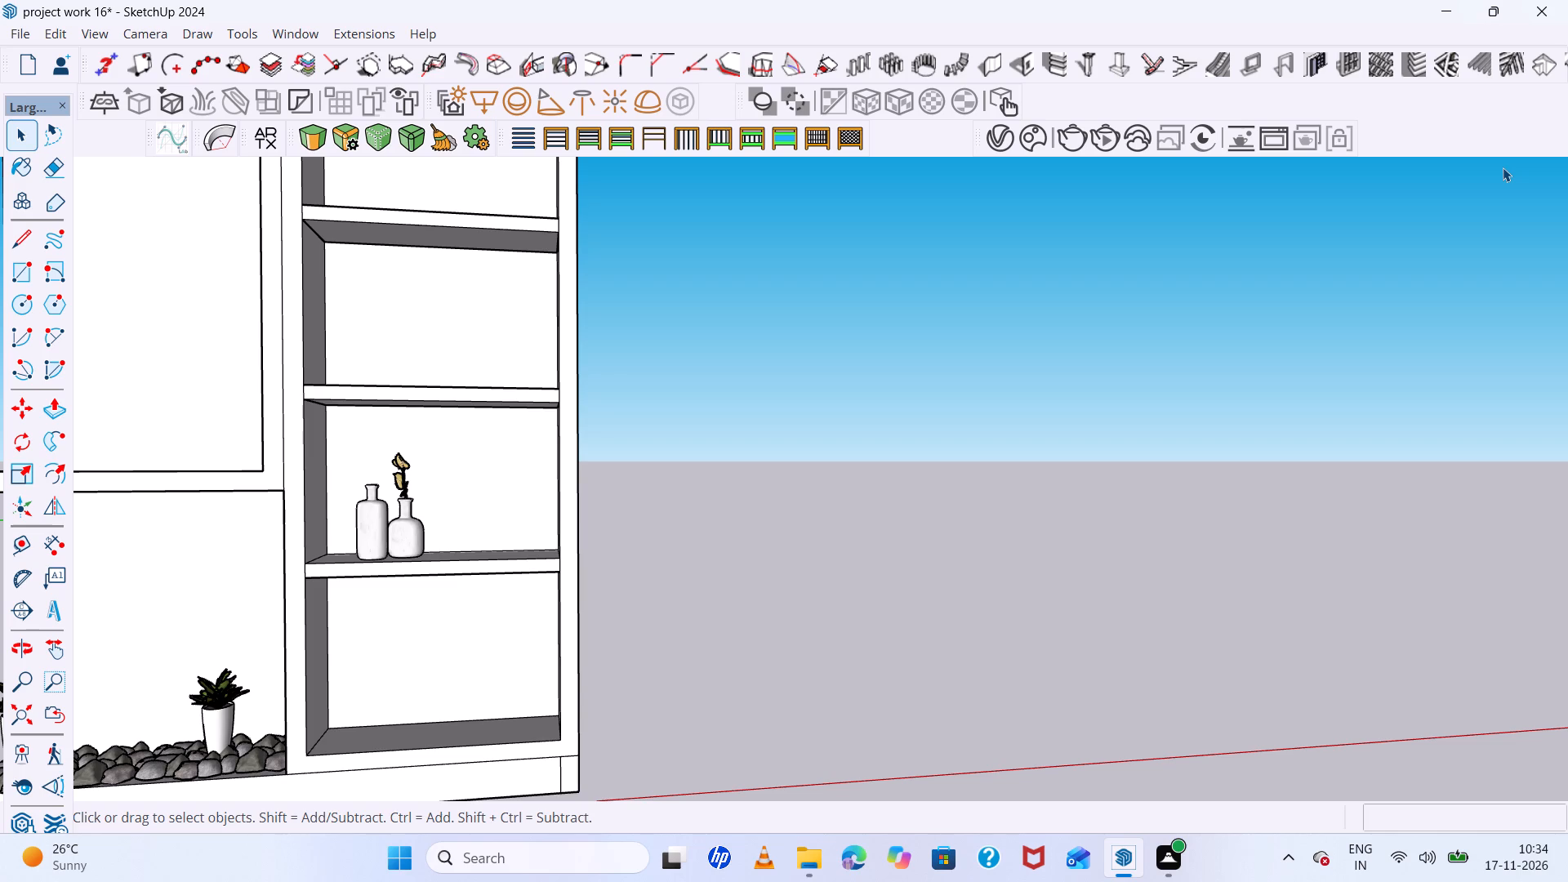
scroll(1503, 167, up, 4)
scroll(1503, 167, down, 6)
middle_drag(1503, 167, 1468, 172)
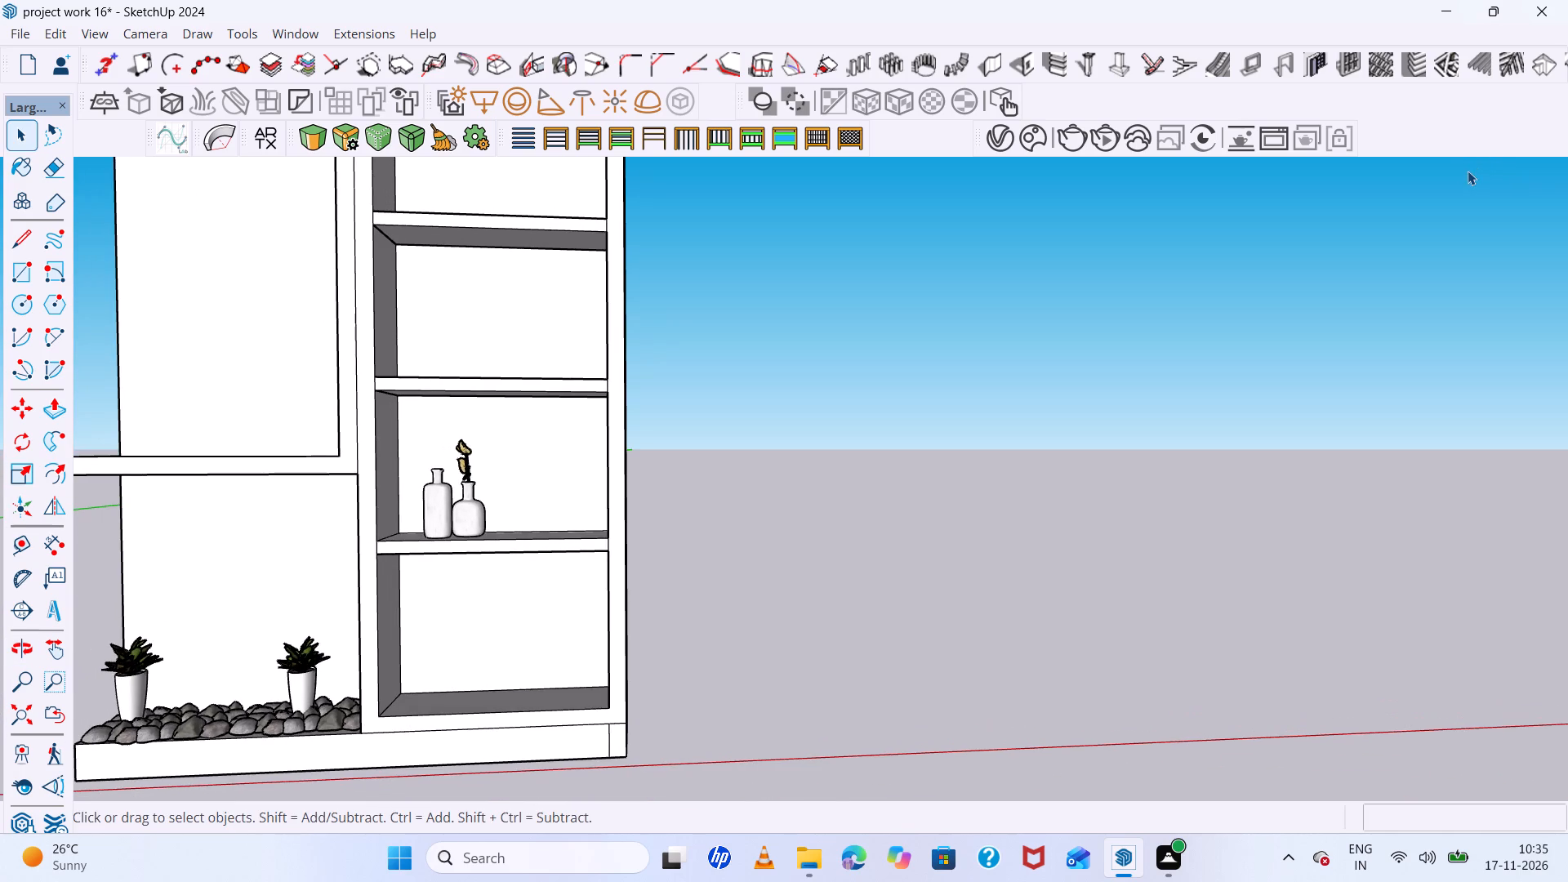
scroll(1468, 171, up, 1)
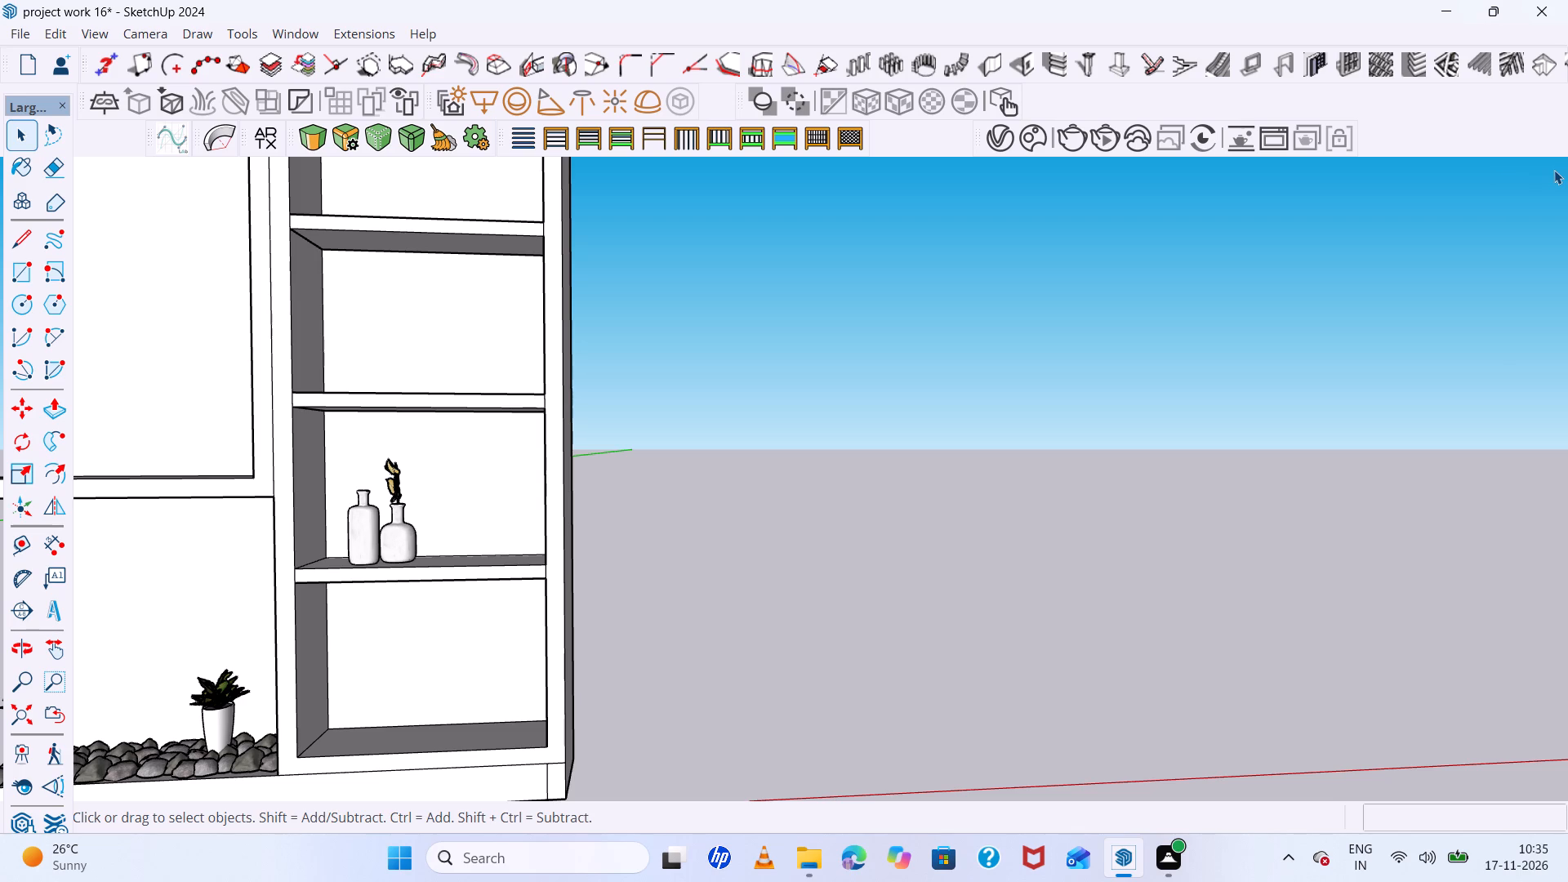
scroll(1567, 180, down, 12)
scroll(1329, 205, down, 2)
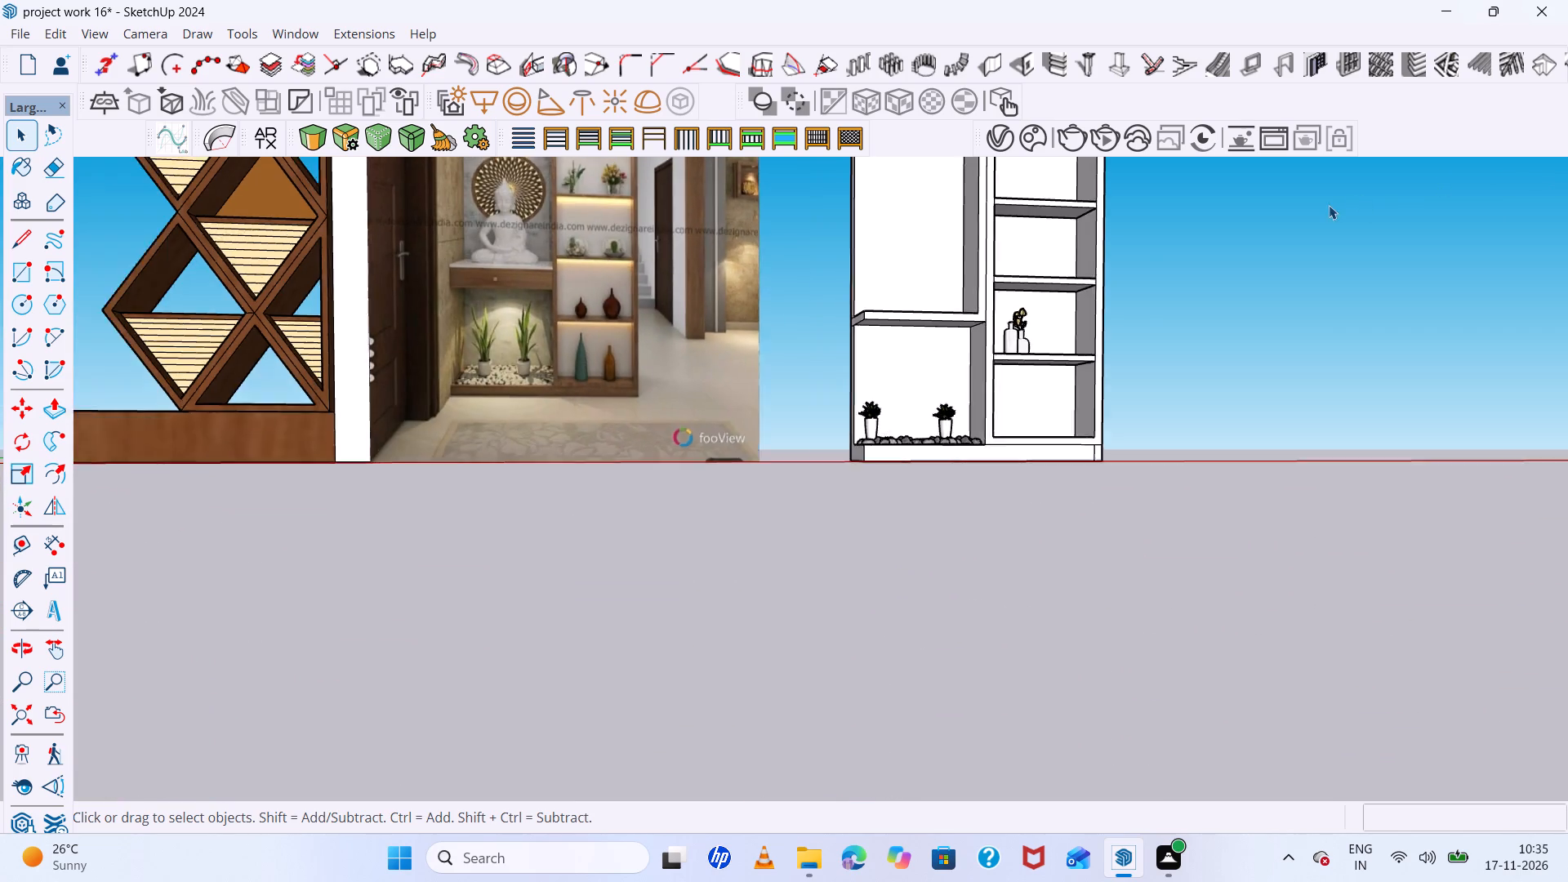
scroll(1329, 205, down, 2)
scroll(605, 664, down, 9)
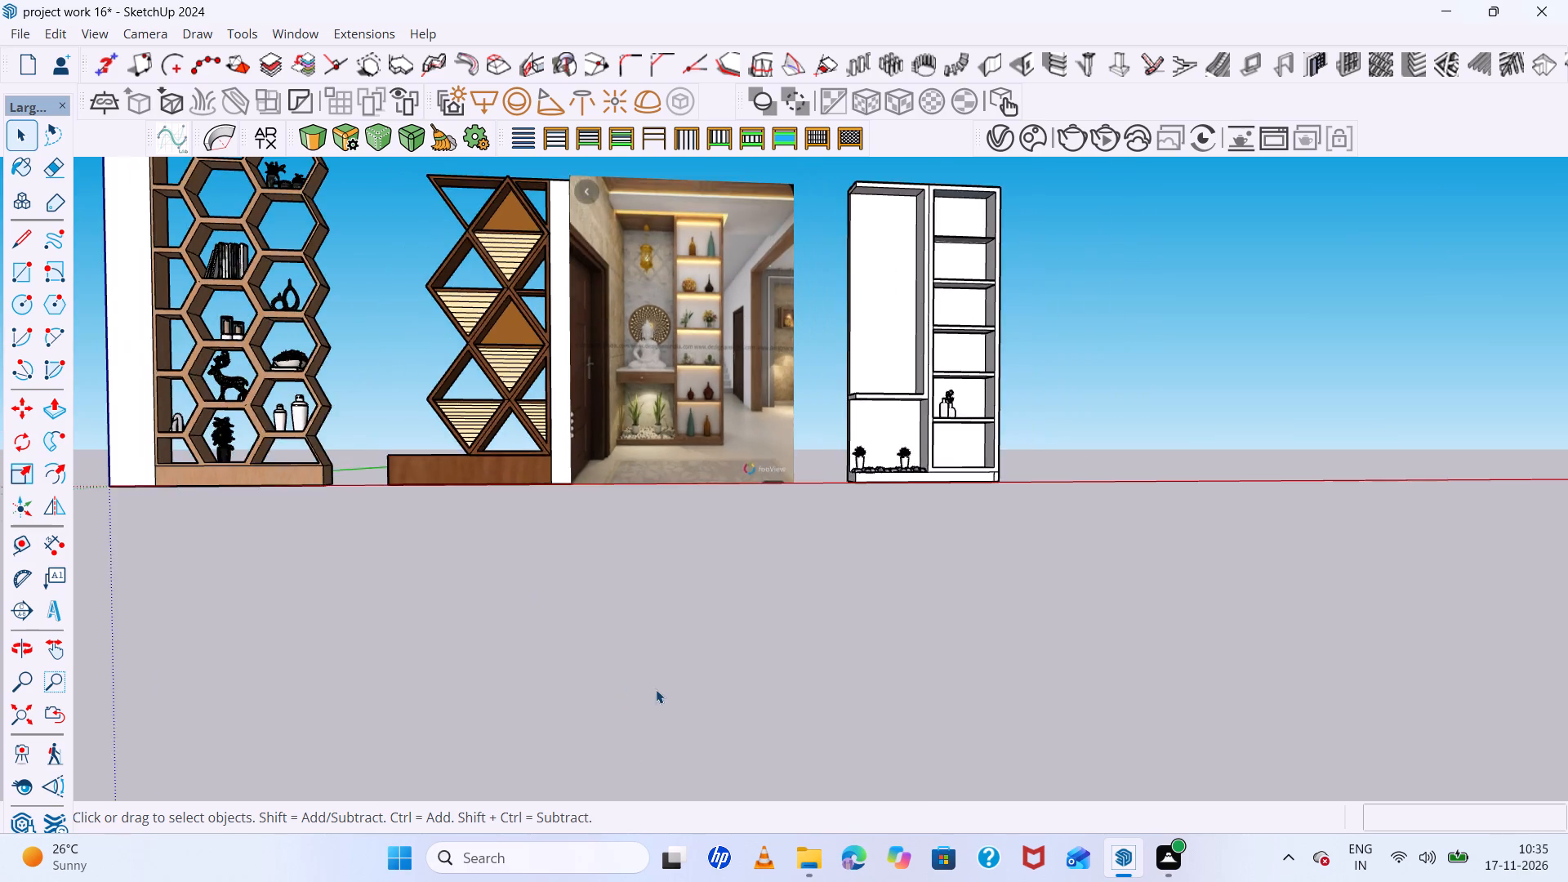
scroll(656, 689, down, 2)
scroll(1052, 340, up, 13)
scroll(902, 323, up, 5)
middle_drag(902, 323, 752, 365)
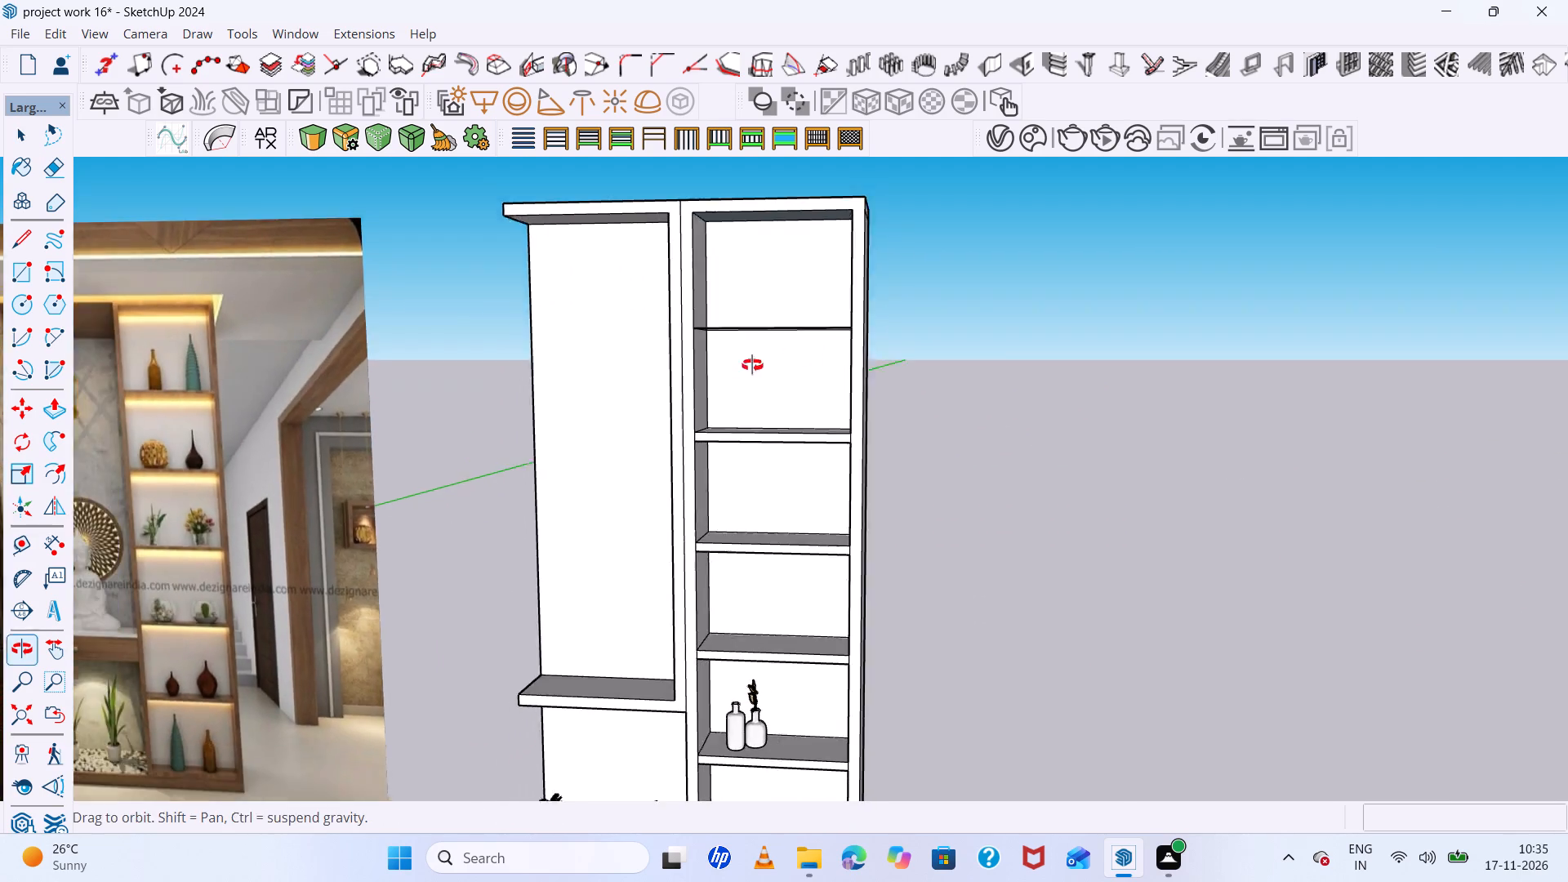
middle_drag(752, 365, 742, 367)
scroll(890, 382, down, 5)
scroll(832, 590, up, 18)
middle_drag(824, 608, 850, 598)
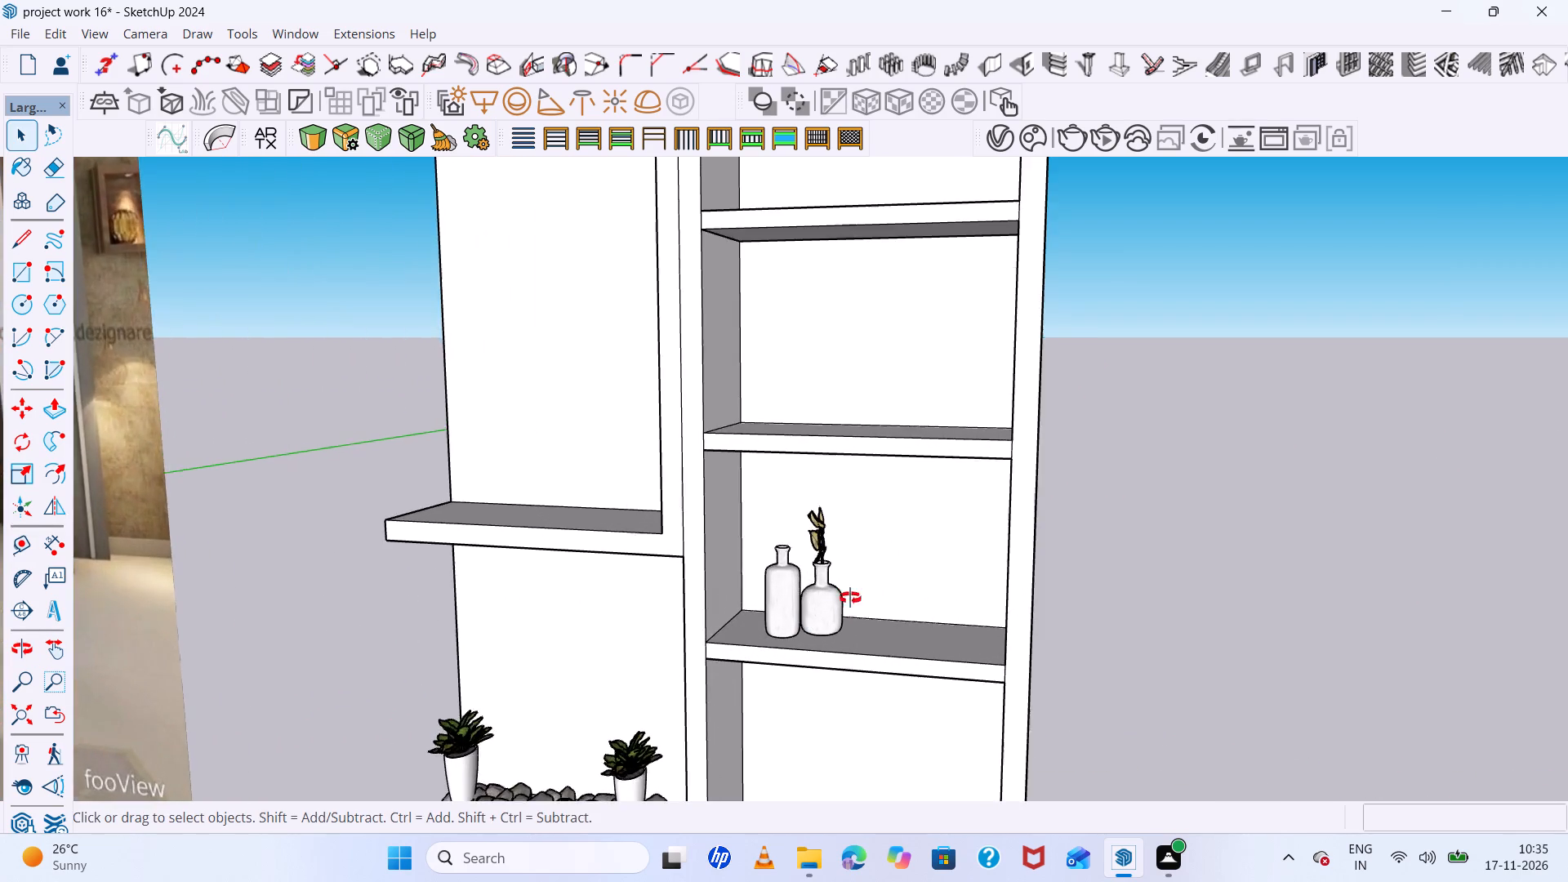
middle_drag(850, 598, 956, 606)
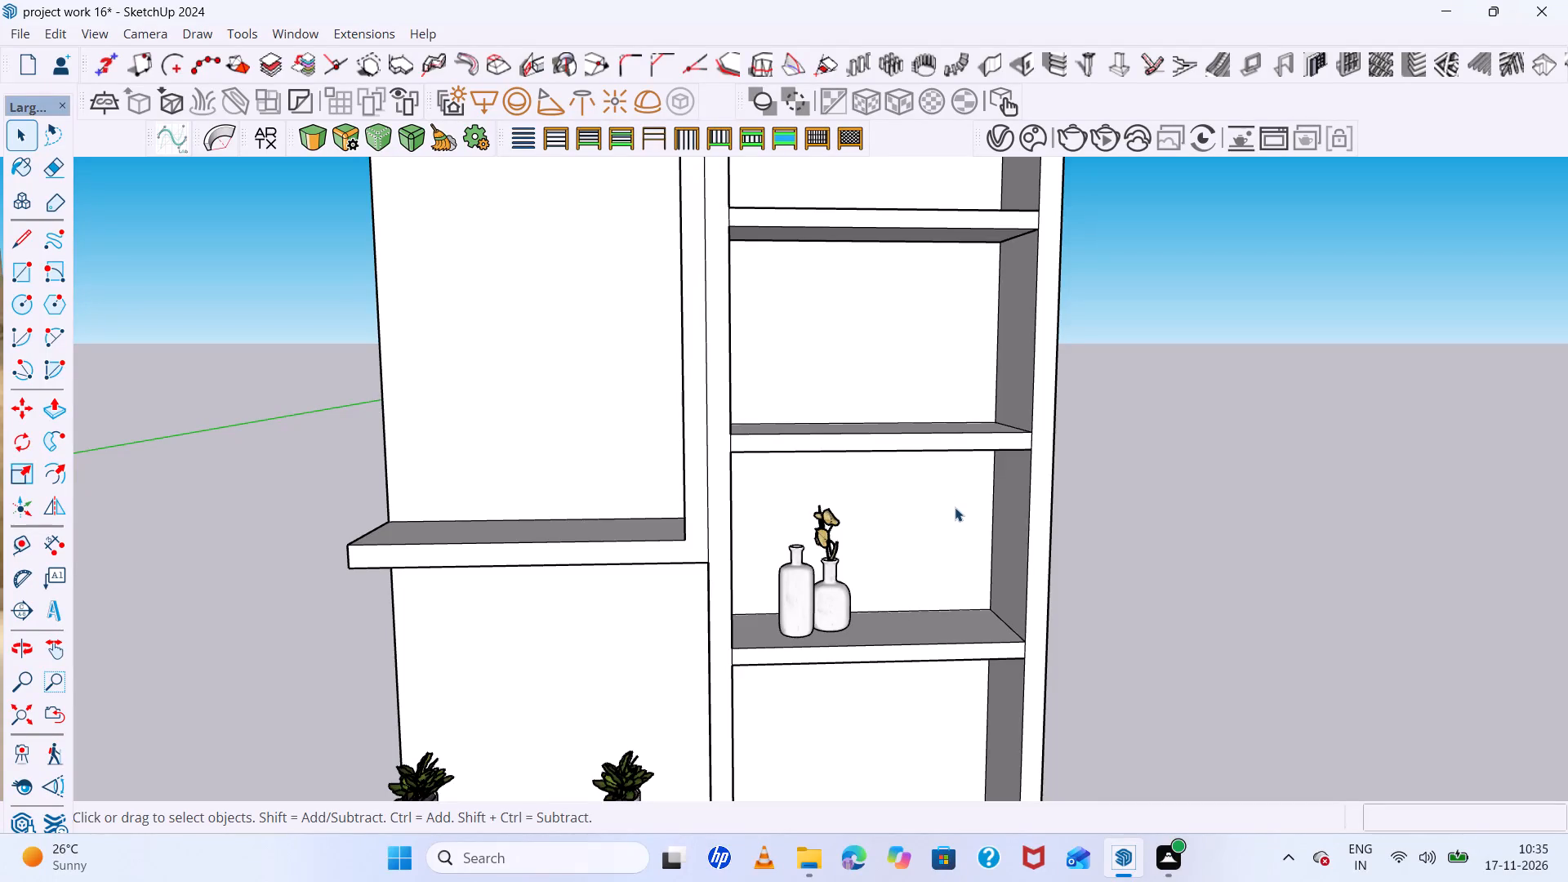
Search the 3D Warehouse for "decorative" models.
click(302, 35)
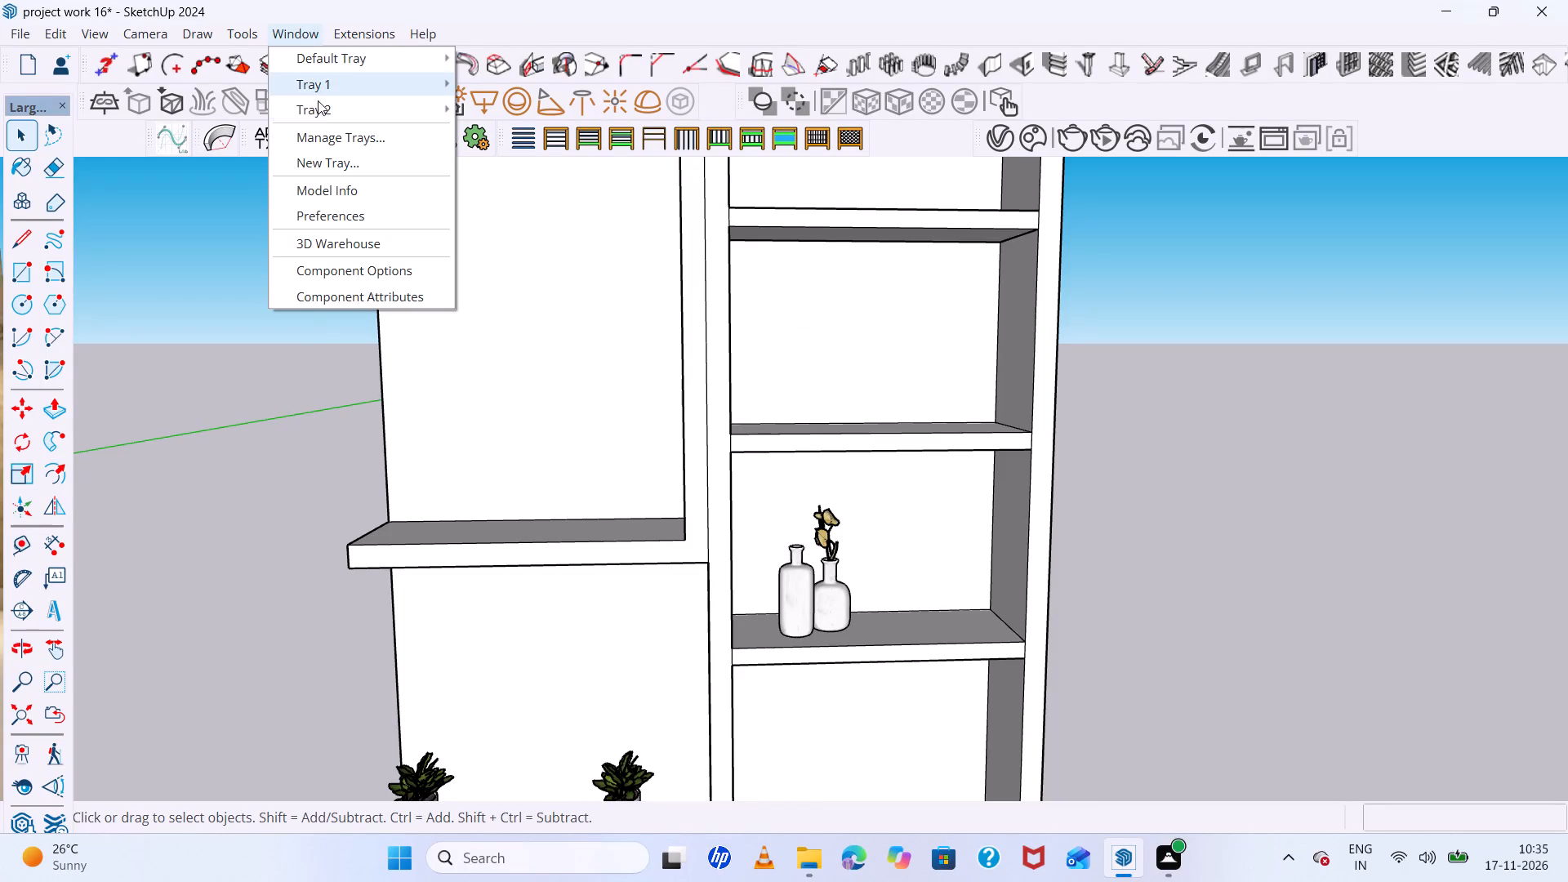
click(350, 240)
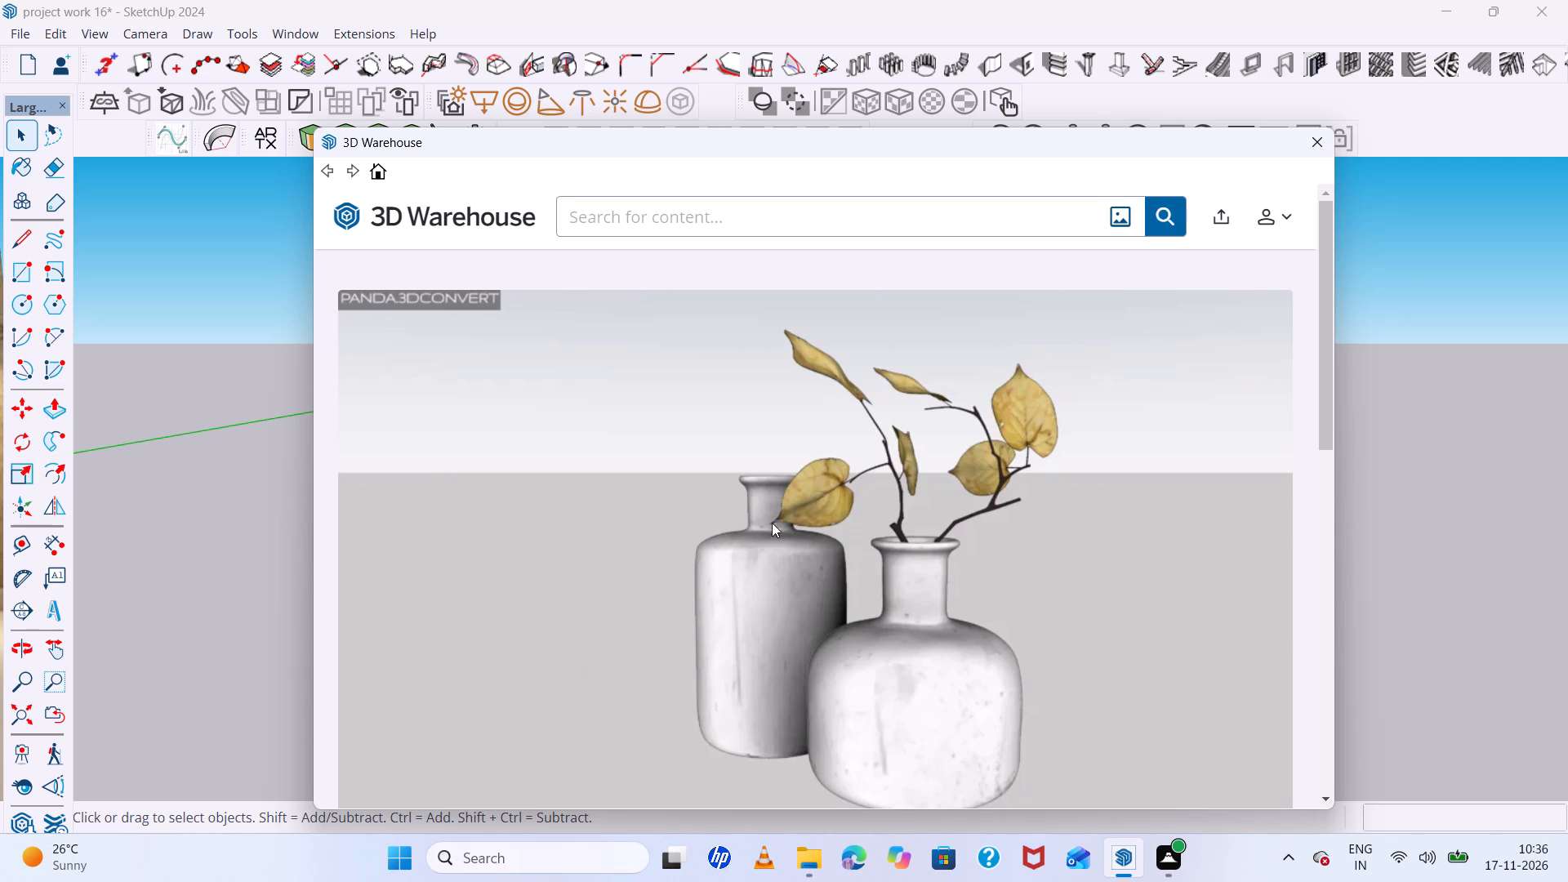
click(373, 172)
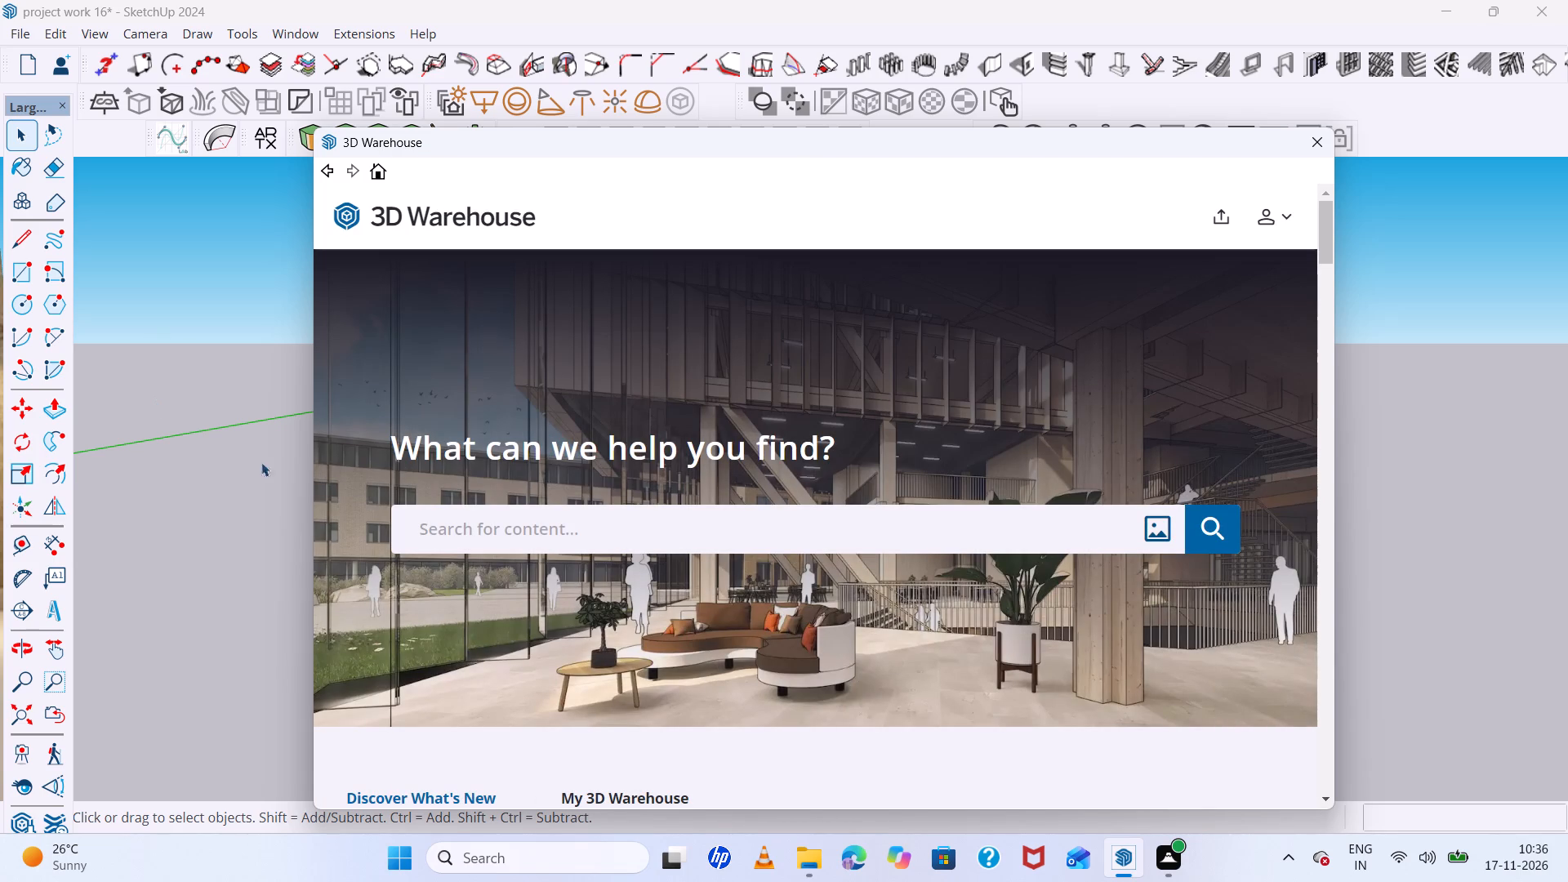
double_click(663, 514)
key(d)
key(e)
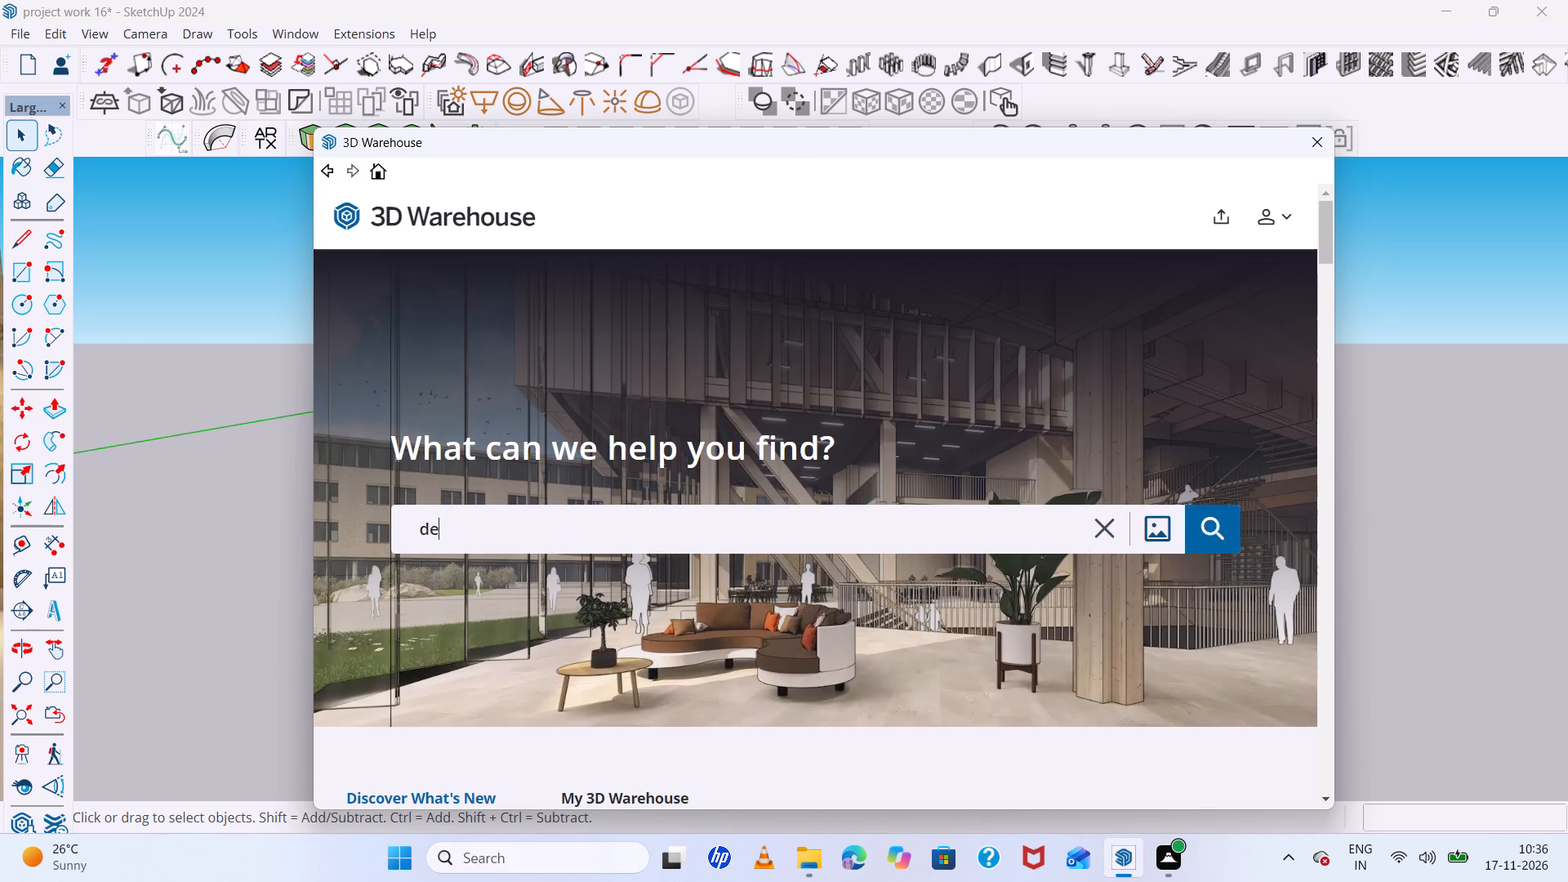
key(c)
key(o)
key(r)
key(a)
key(t)
key(i)
text(ve)
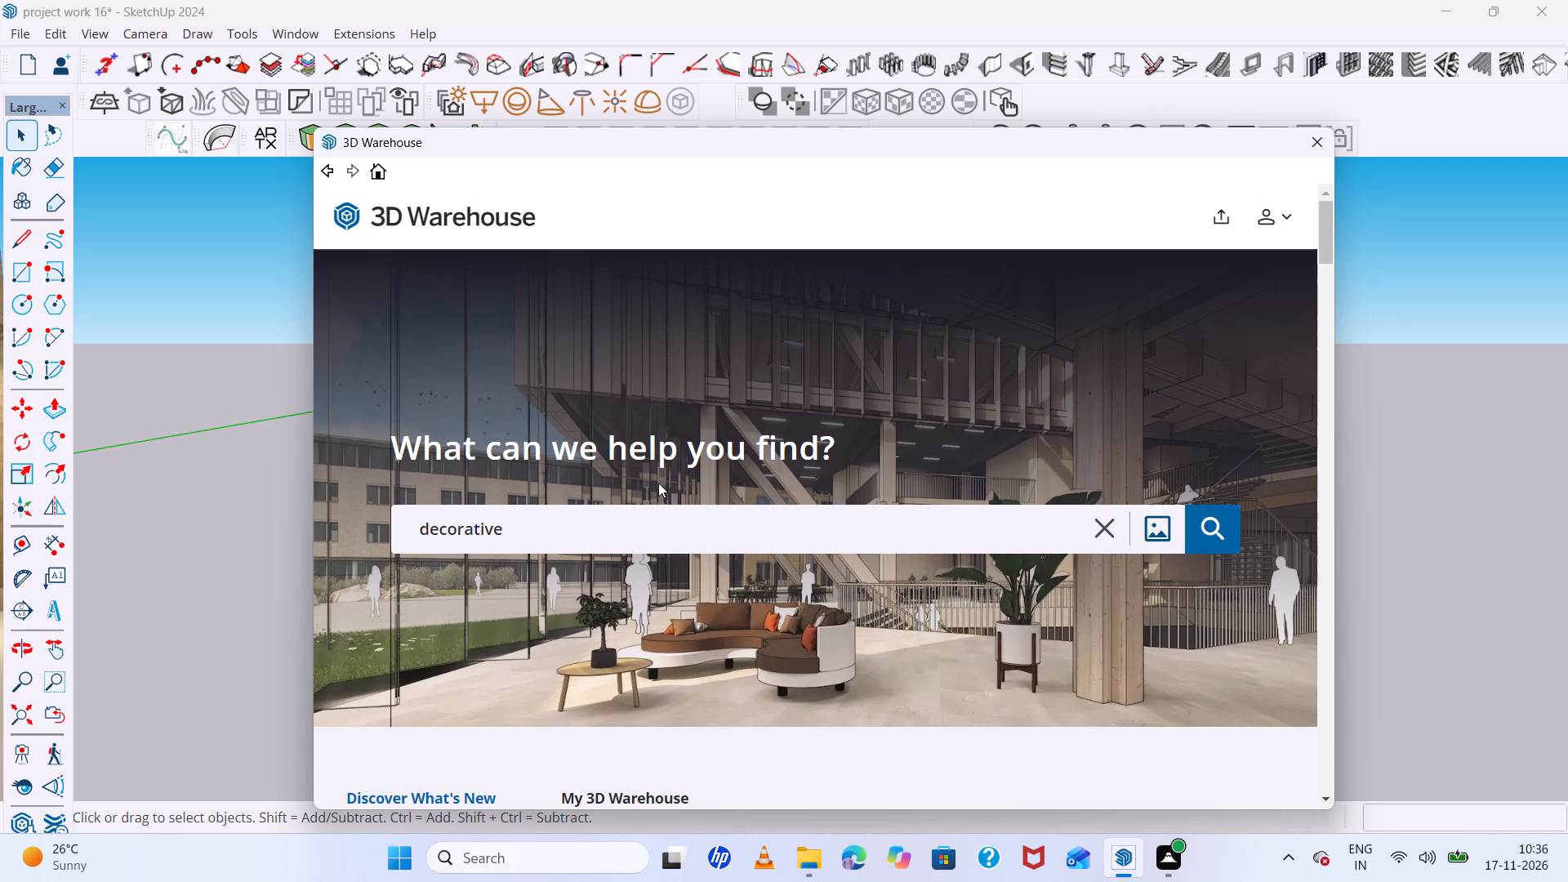
key(Return)
key(Return)
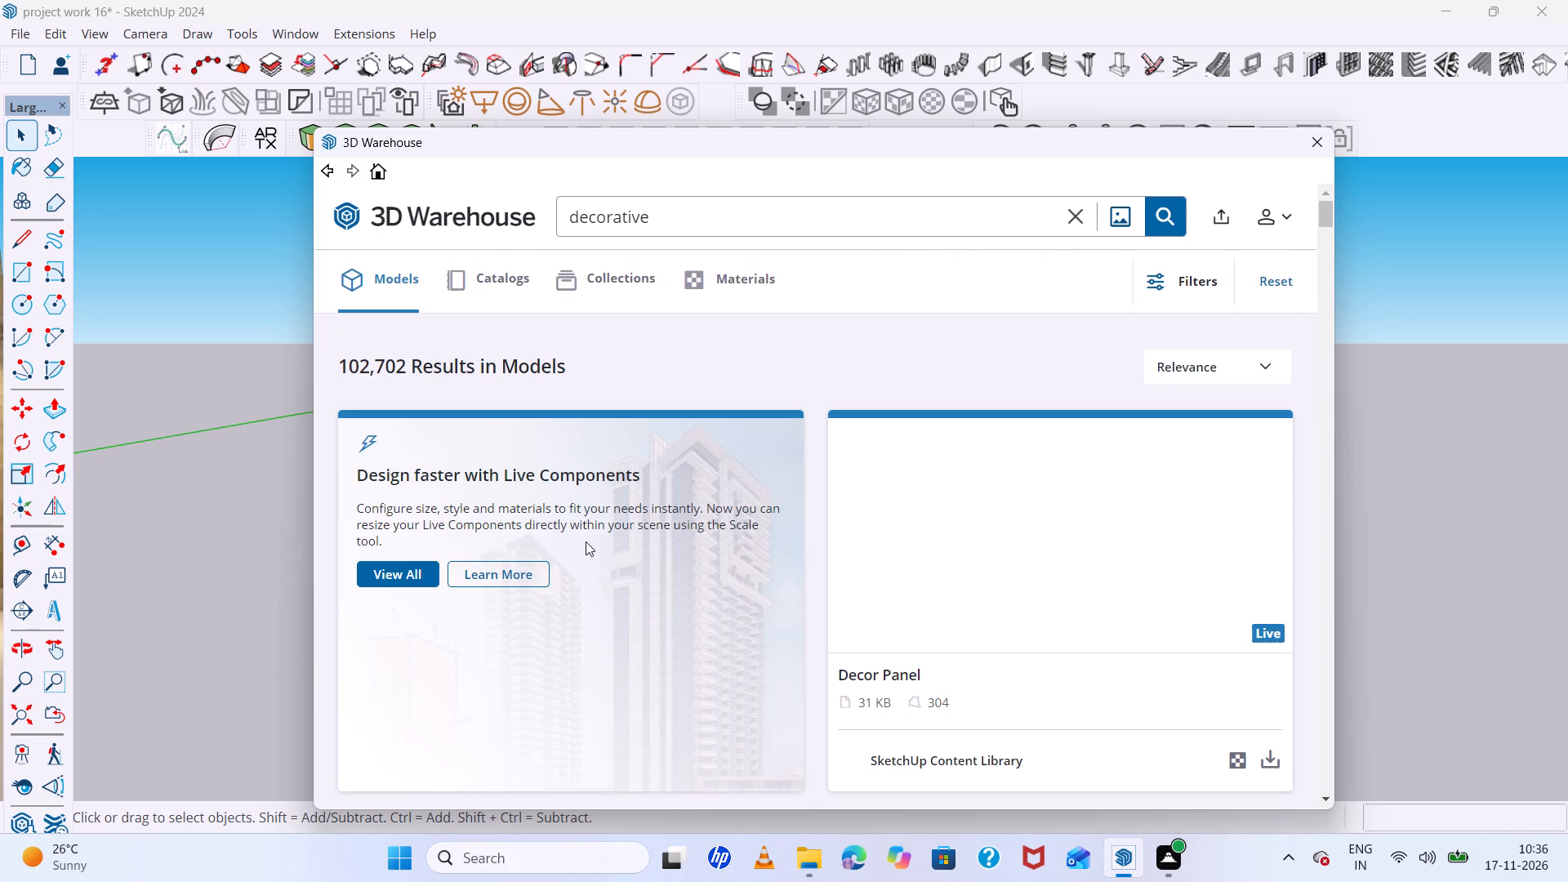
Browse the results for the black pair of open ring-shaped vases named decor and load it directly into the model.
scroll(666, 580, down, 6)
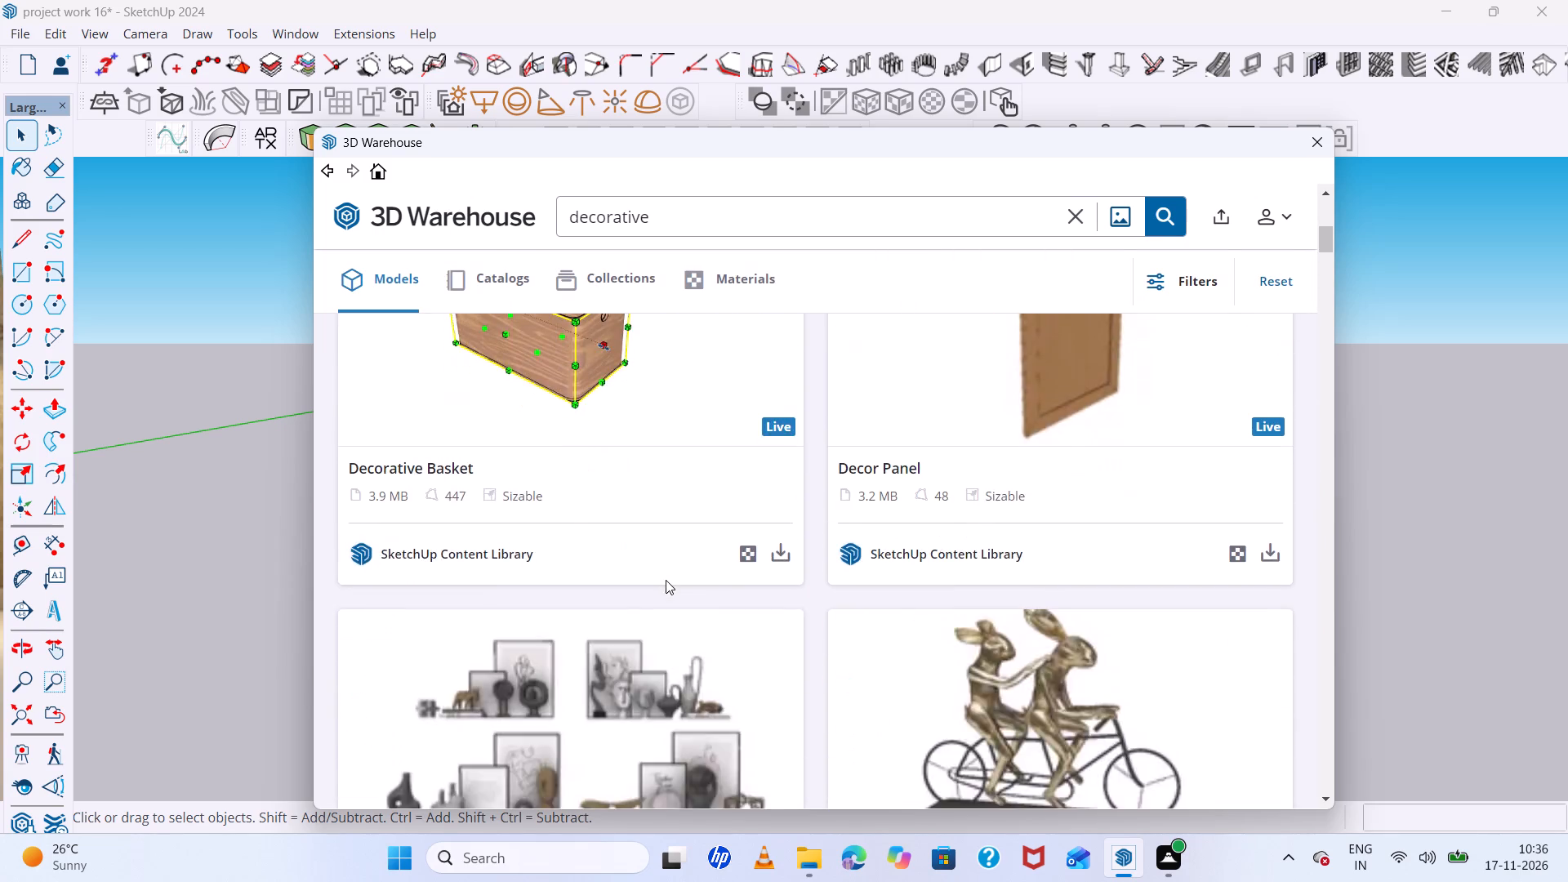
scroll(666, 580, down, 14)
scroll(661, 562, up, 2)
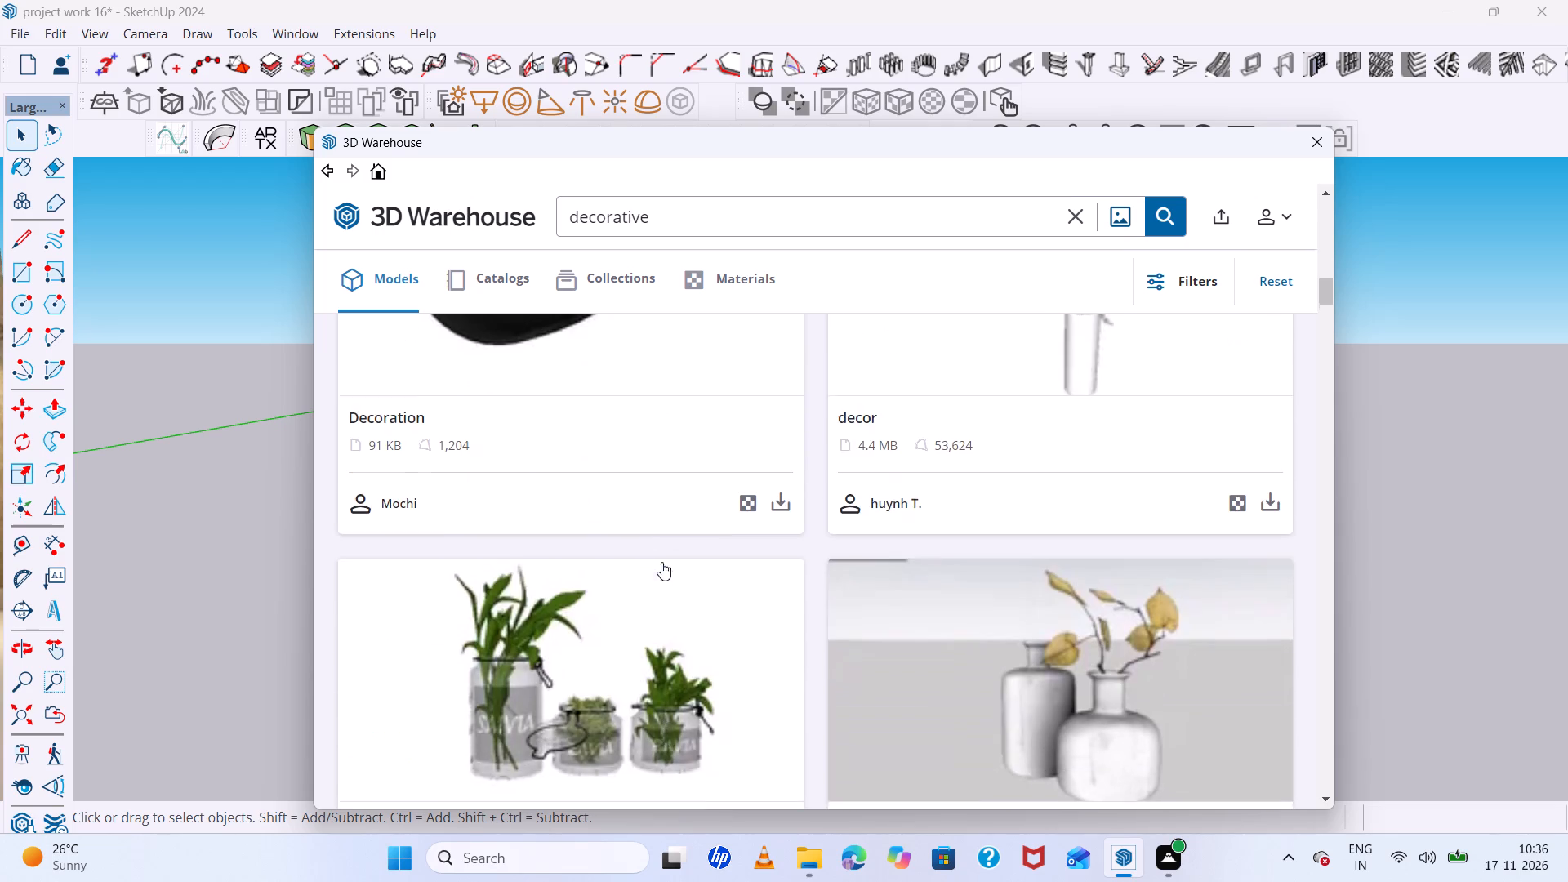
scroll(661, 561, down, 10)
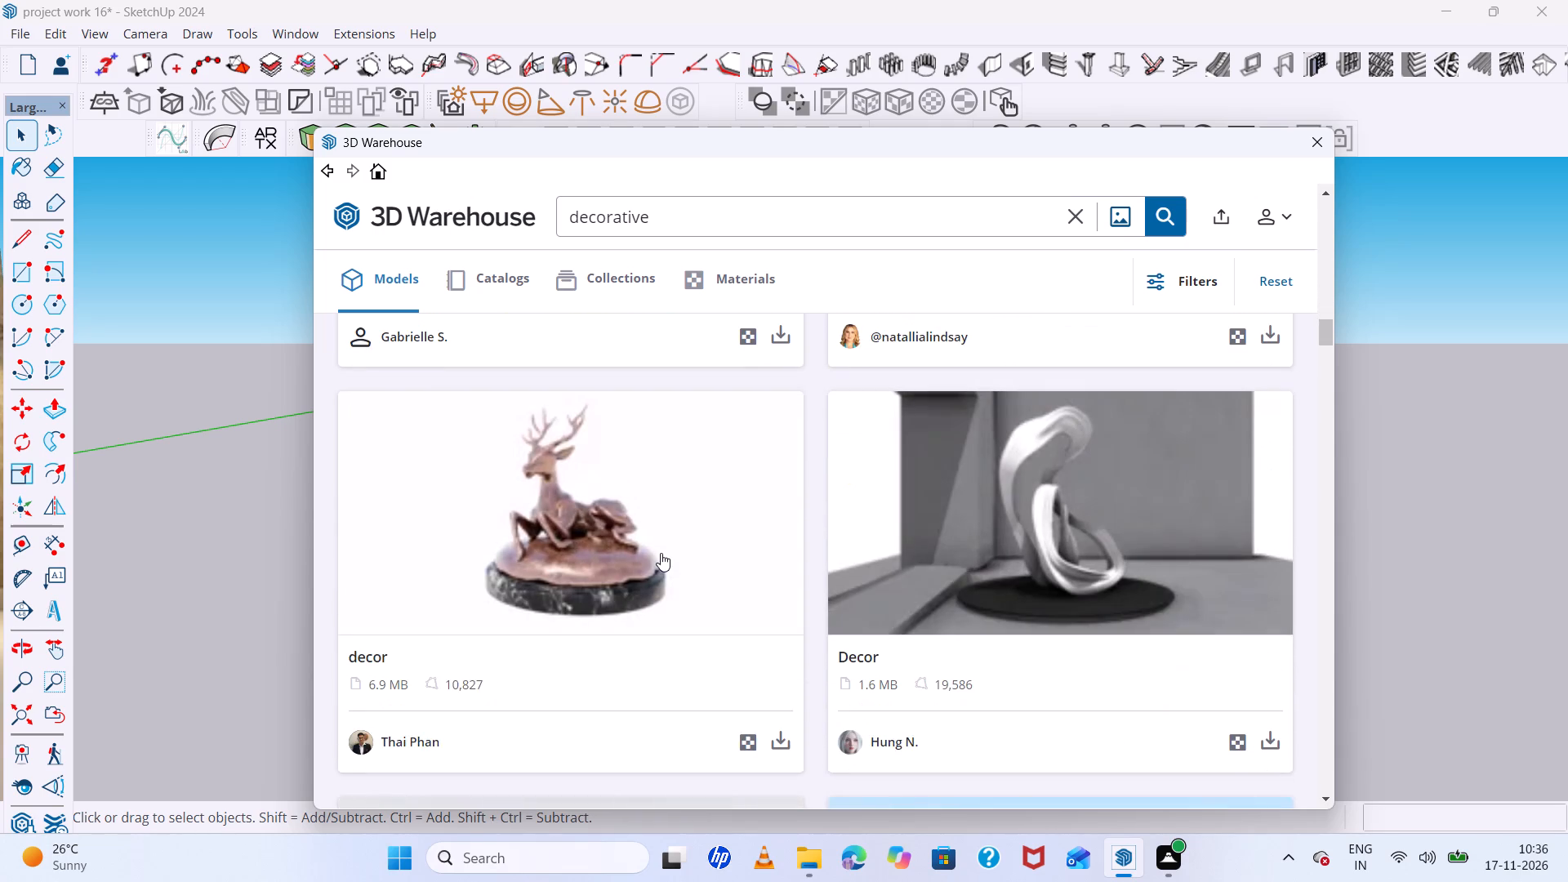
scroll(661, 553, down, 11)
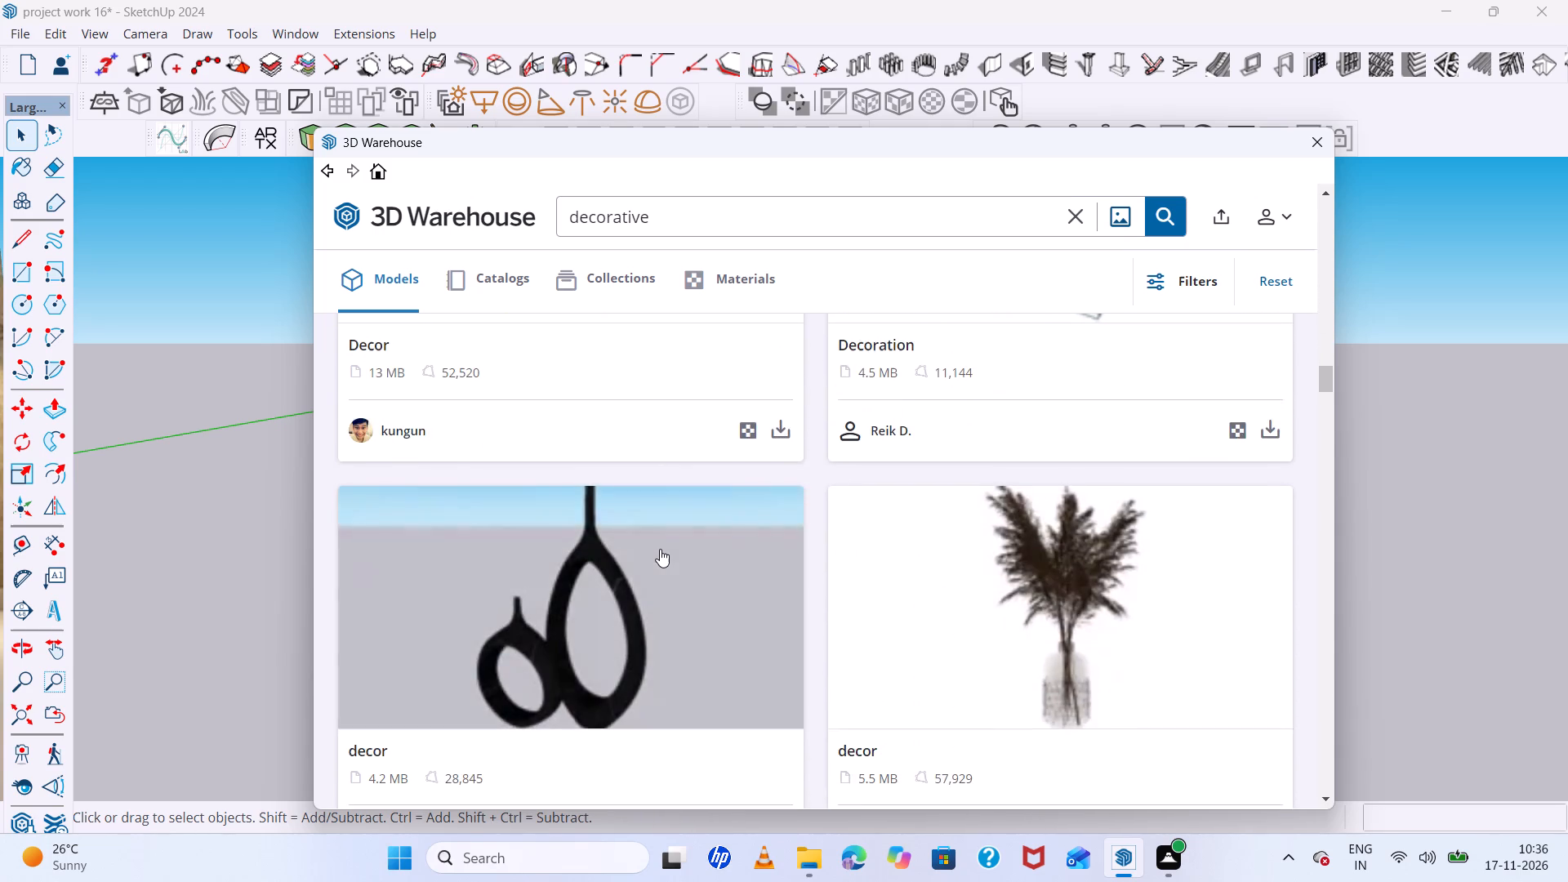
scroll(660, 549, down, 5)
scroll(657, 533, up, 5)
click(602, 595)
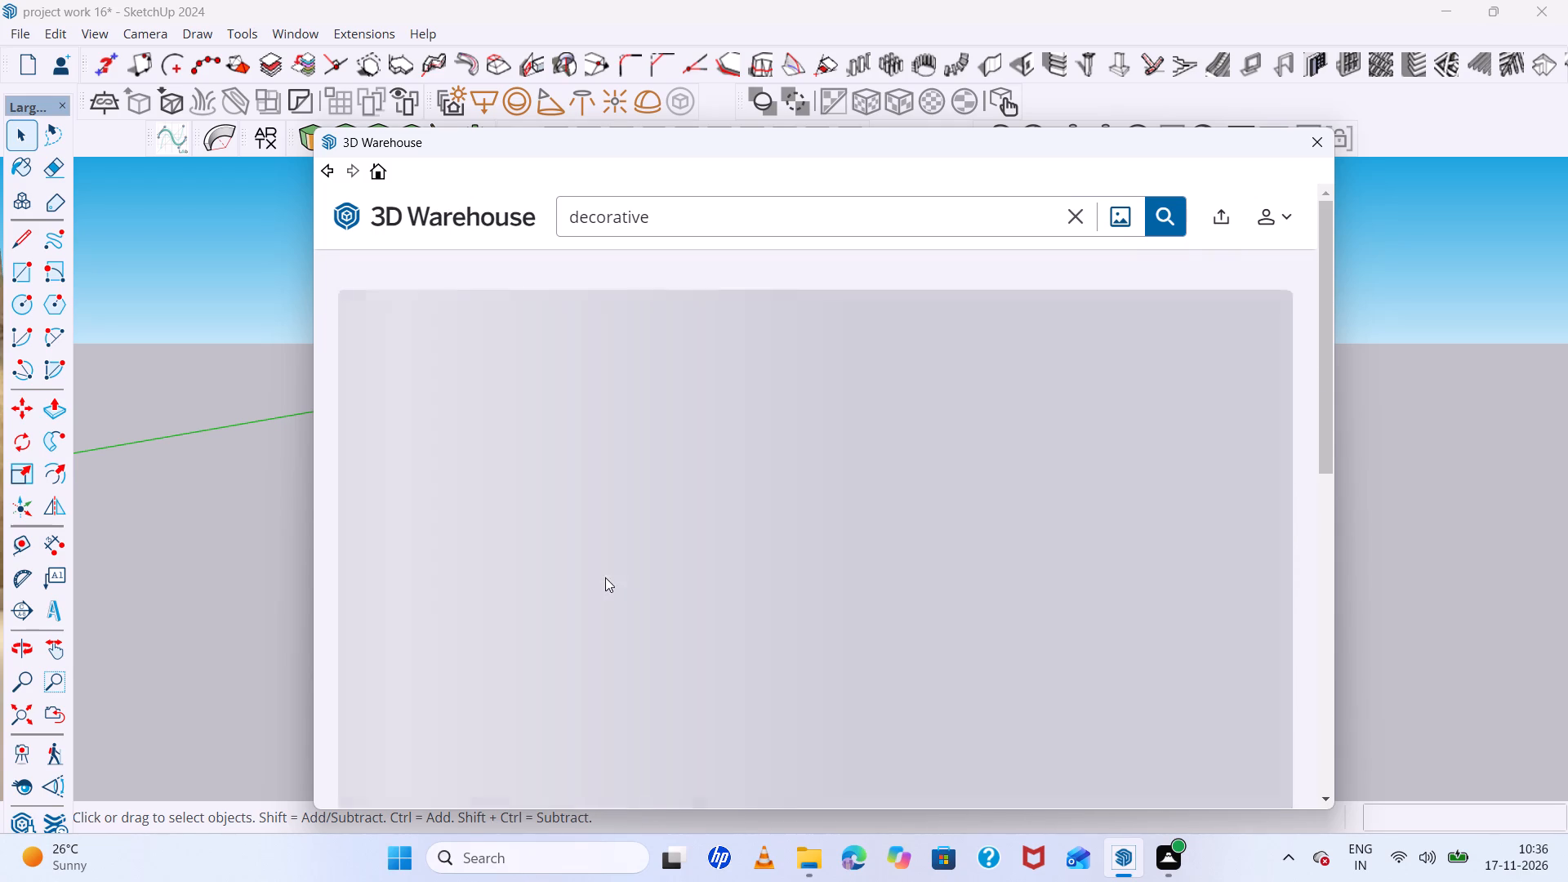
scroll(605, 574, down, 6)
click(1098, 450)
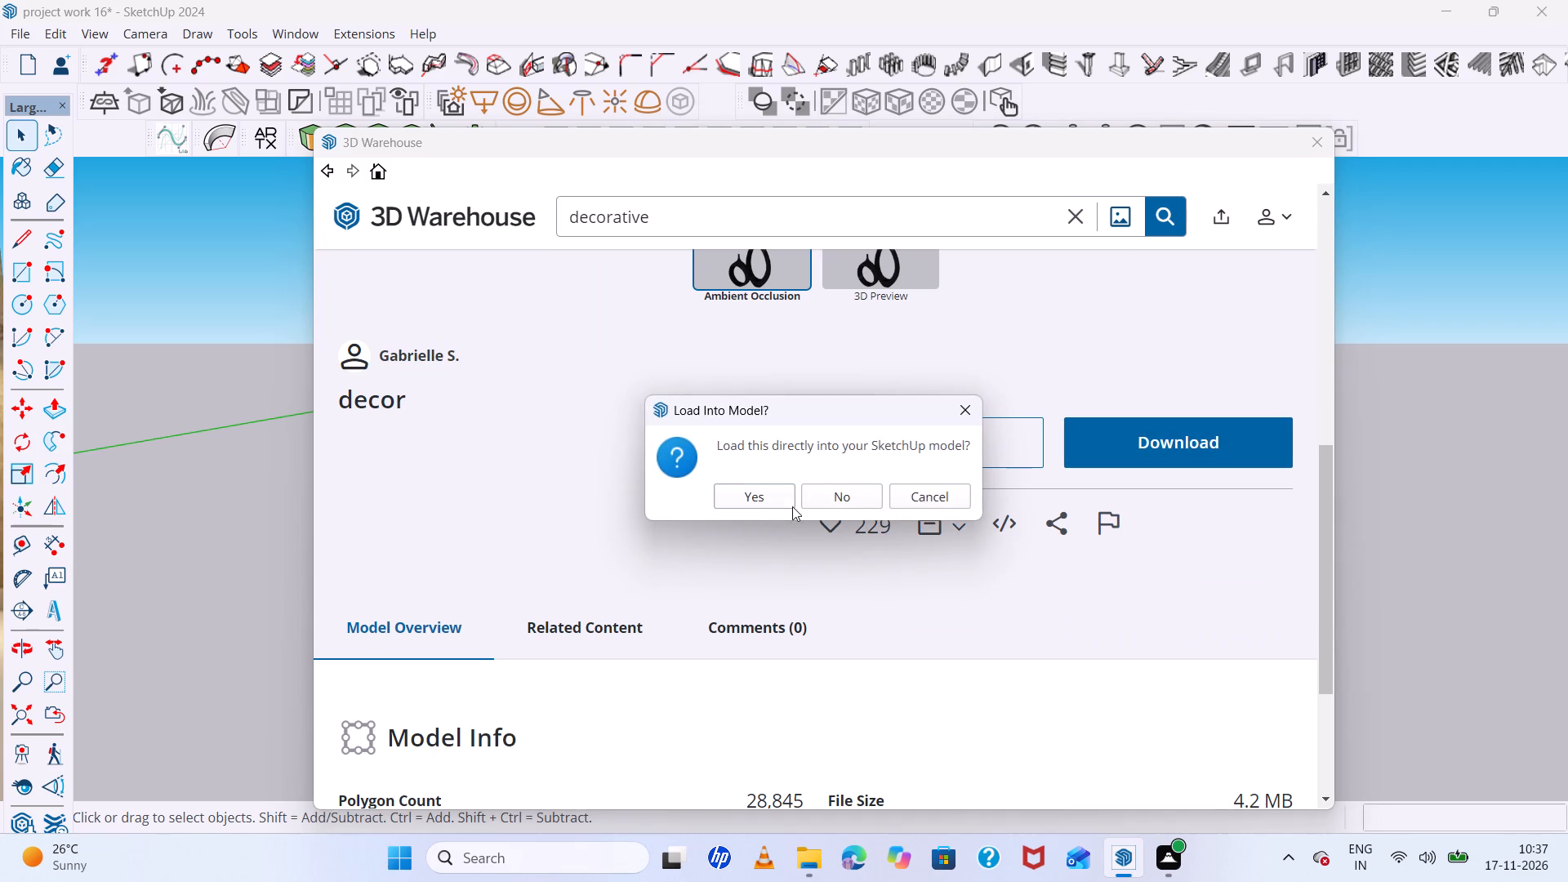
click(763, 500)
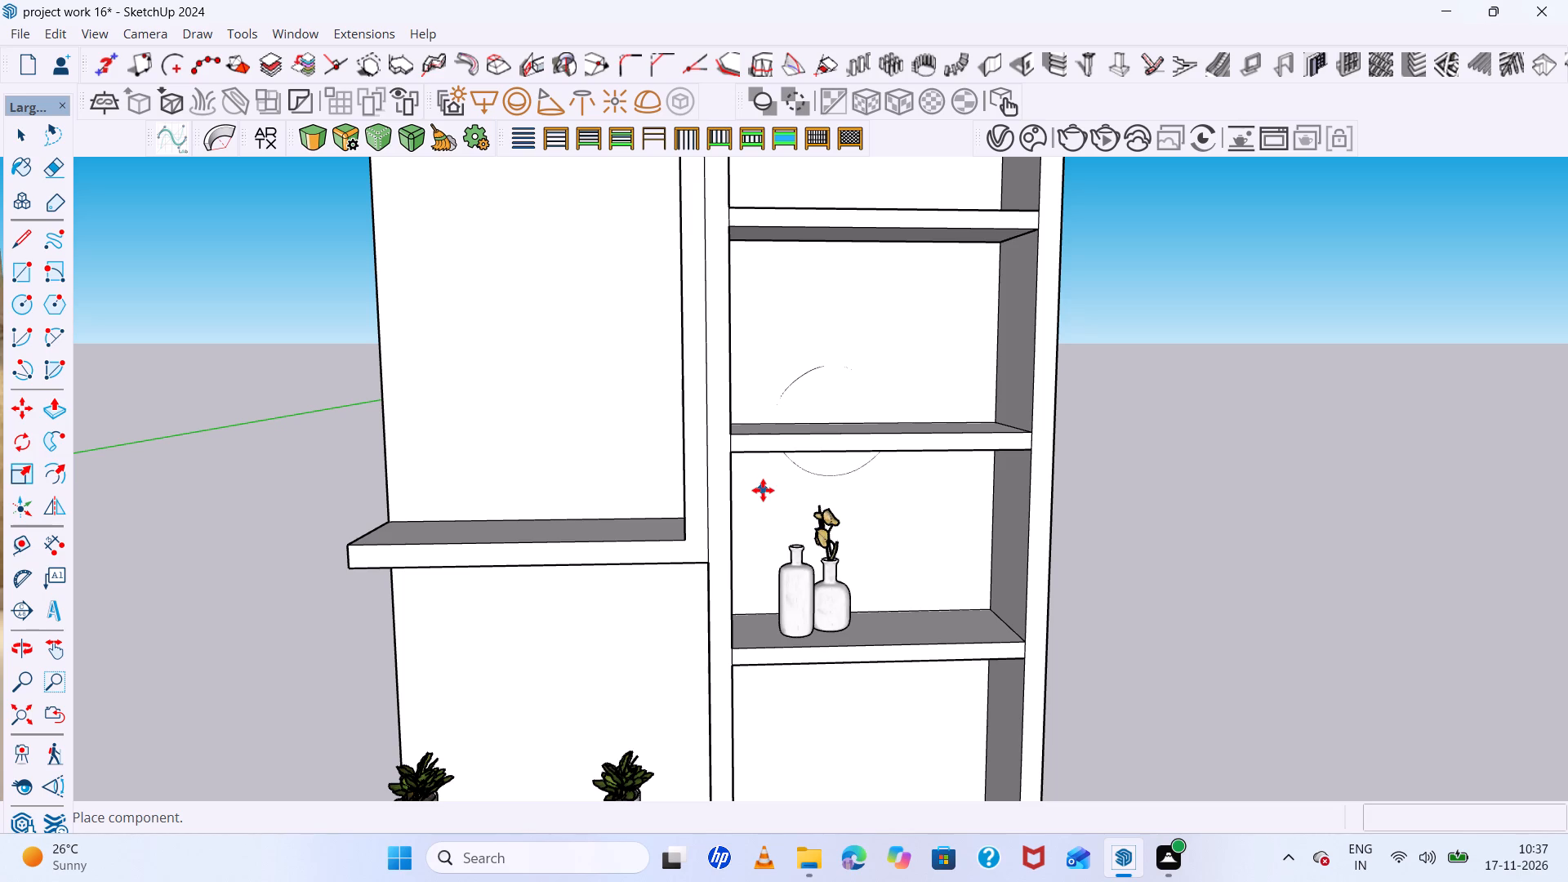
Place the black ring-vase pair on the open ground beside the third cabinet's shelf column.
scroll(763, 488, down, 7)
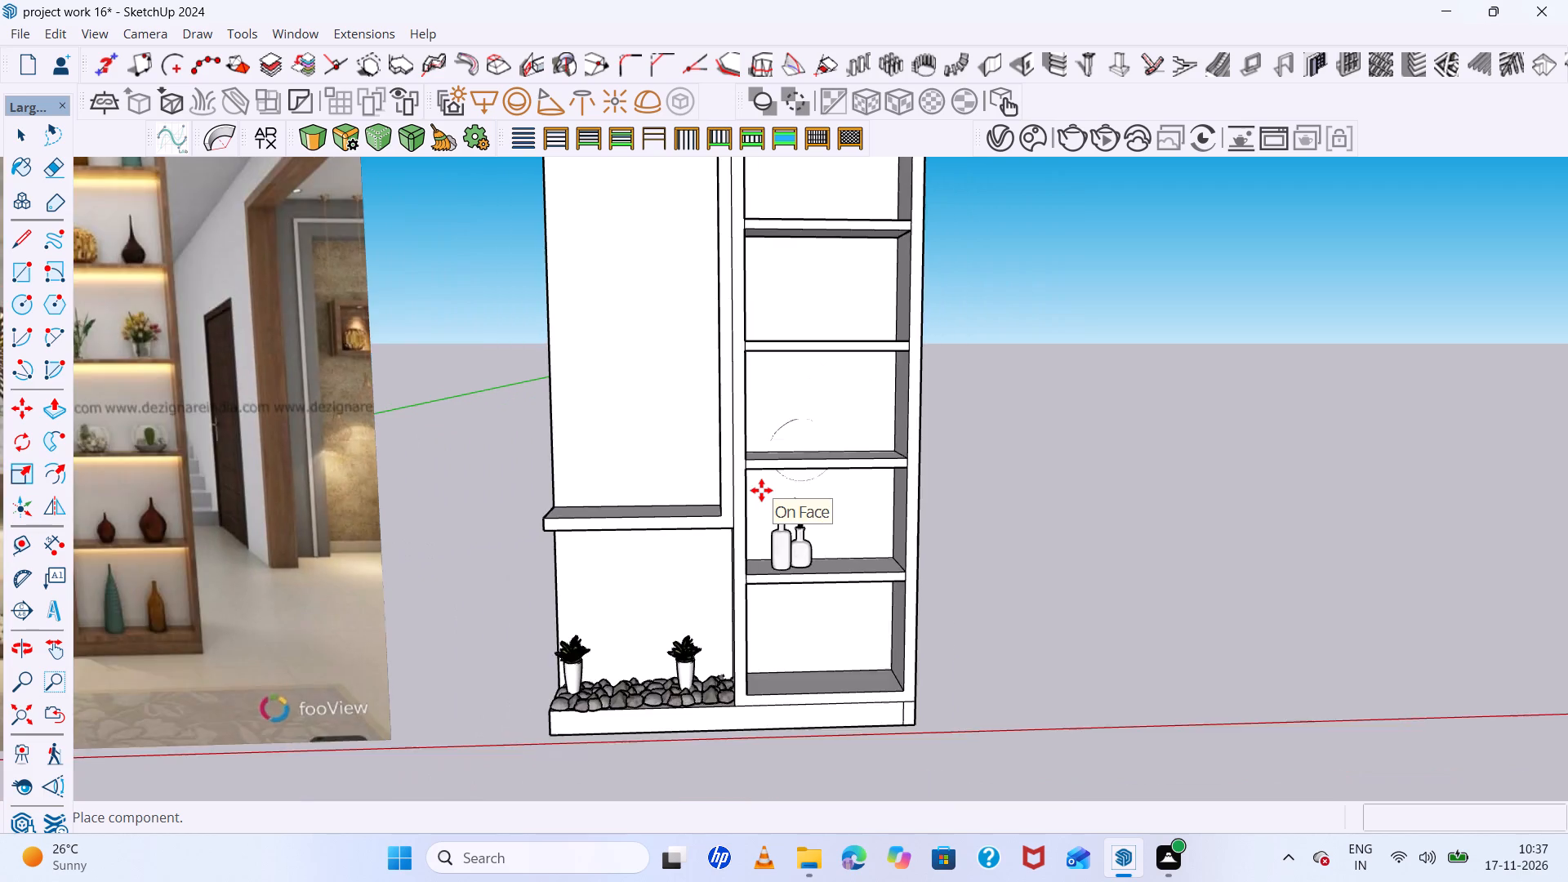
scroll(761, 490, down, 4)
scroll(922, 603, down, 1)
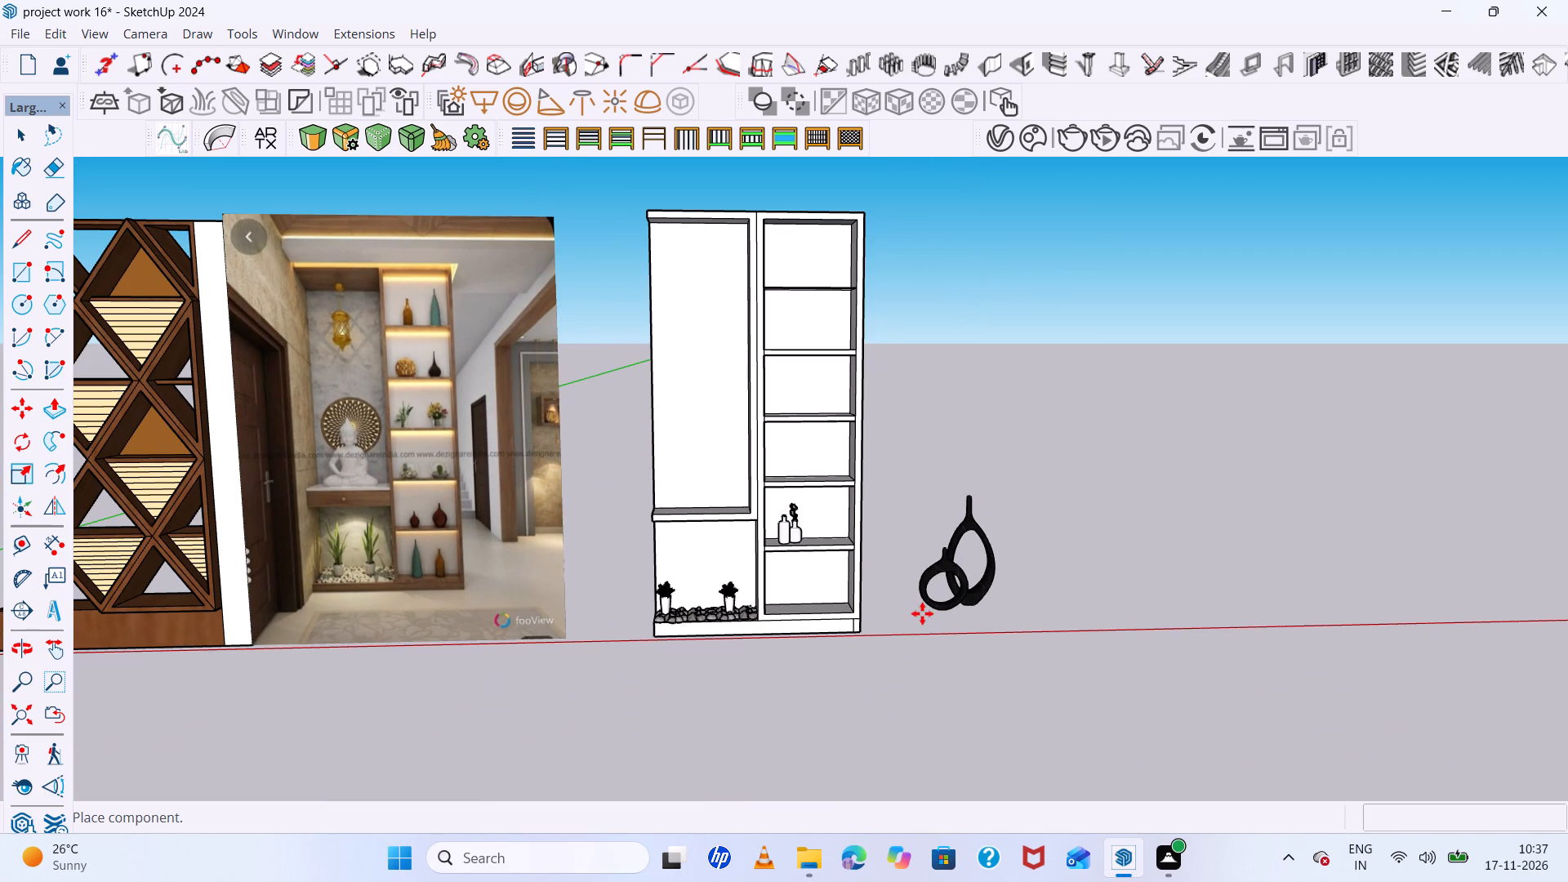
click(921, 615)
Compare the size of the black ring-vase pair with the third cabinet's shelf compartments.
scroll(979, 625, up, 10)
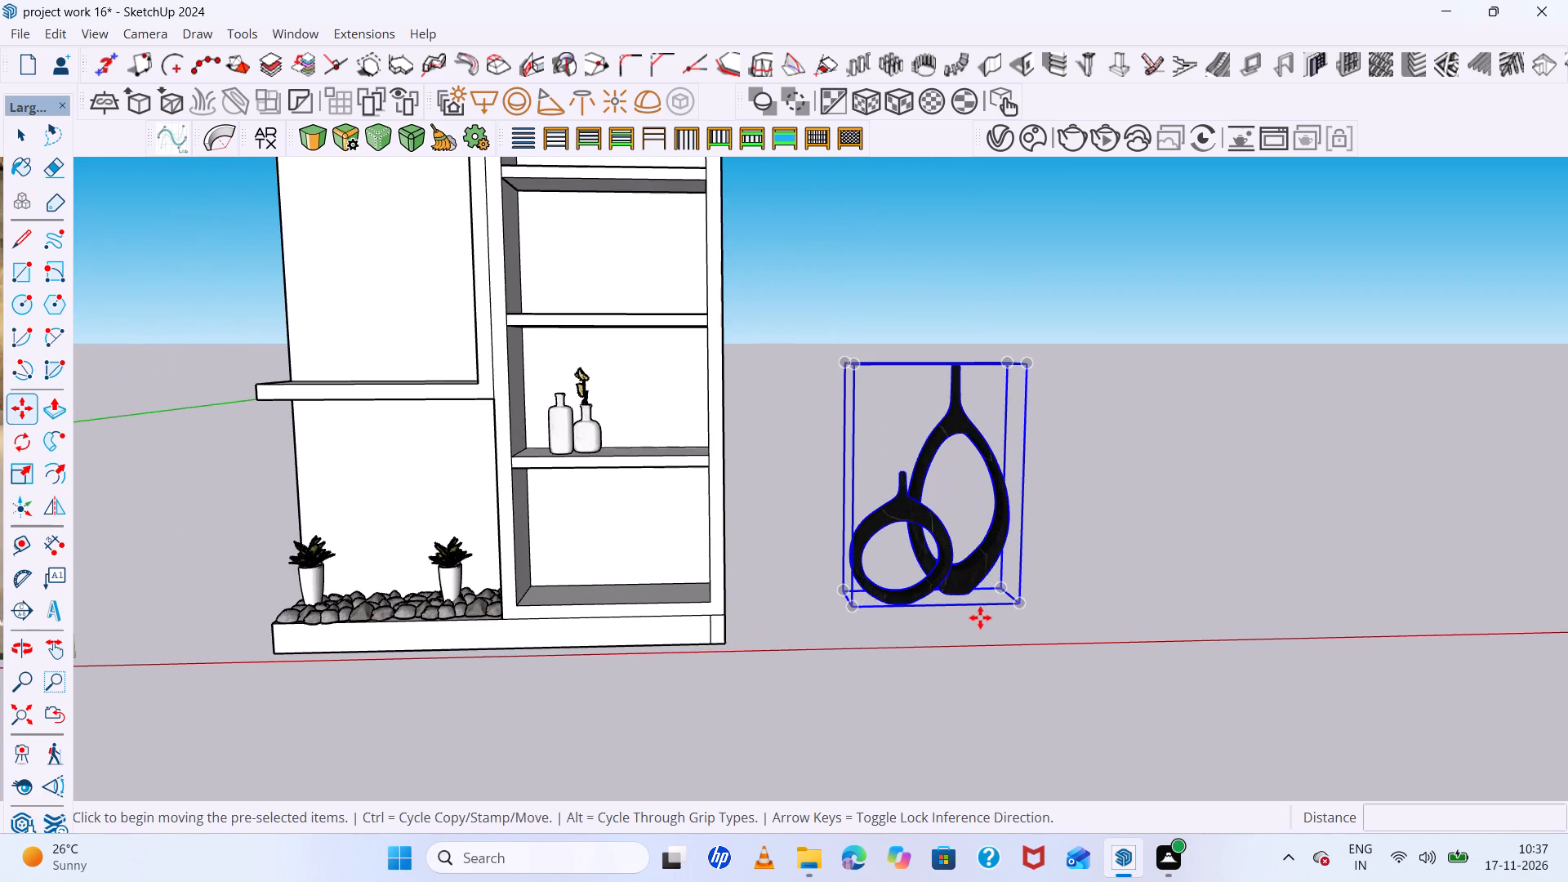
middle_drag(980, 617, 972, 637)
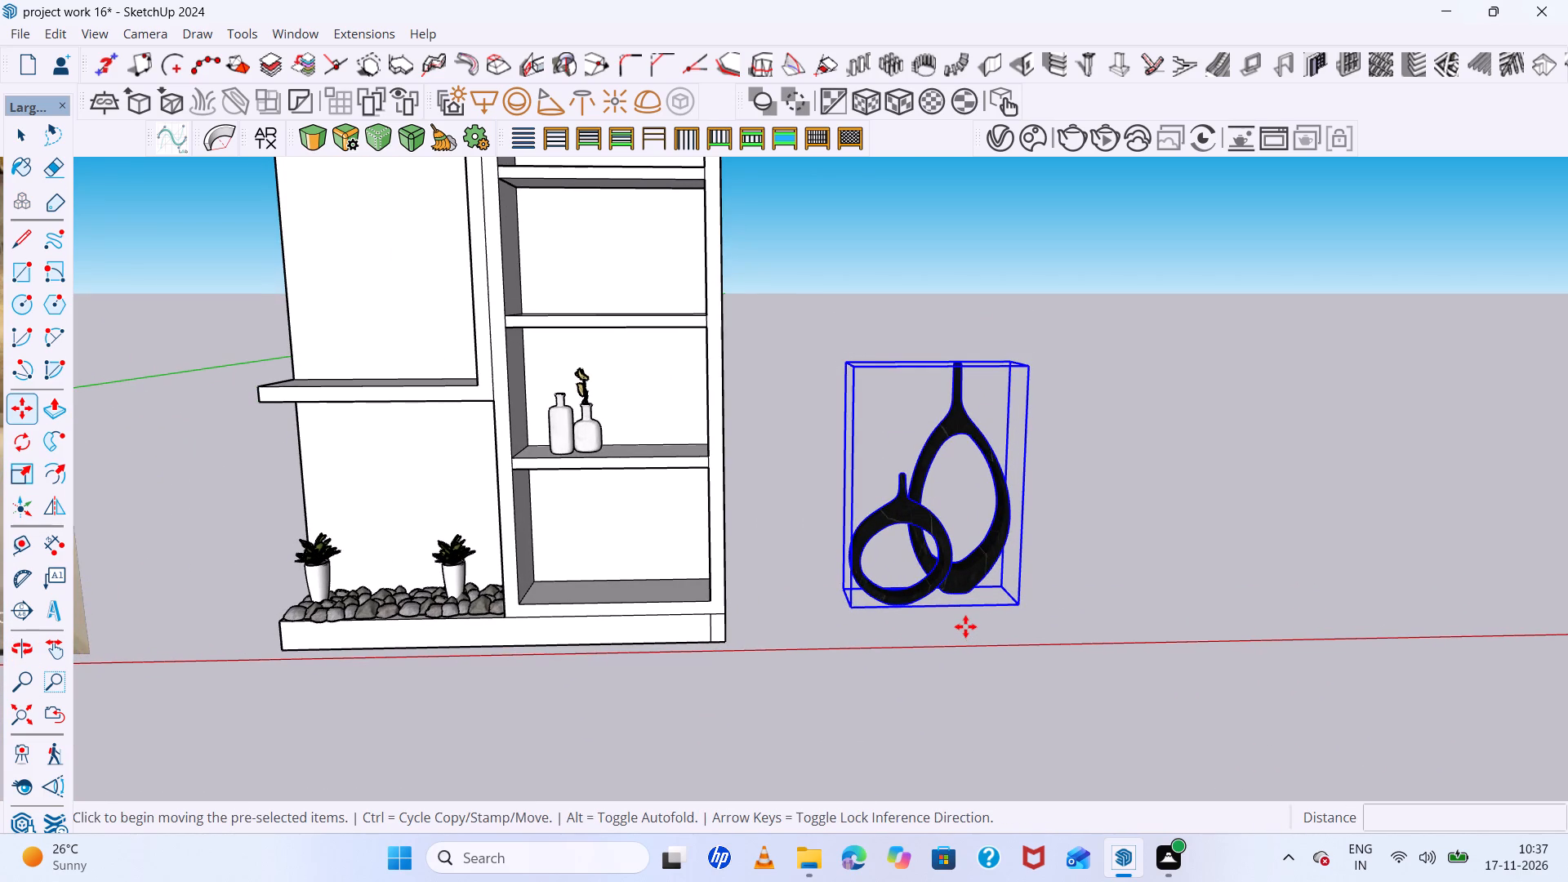
scroll(965, 626, up, 3)
scroll(965, 626, down, 3)
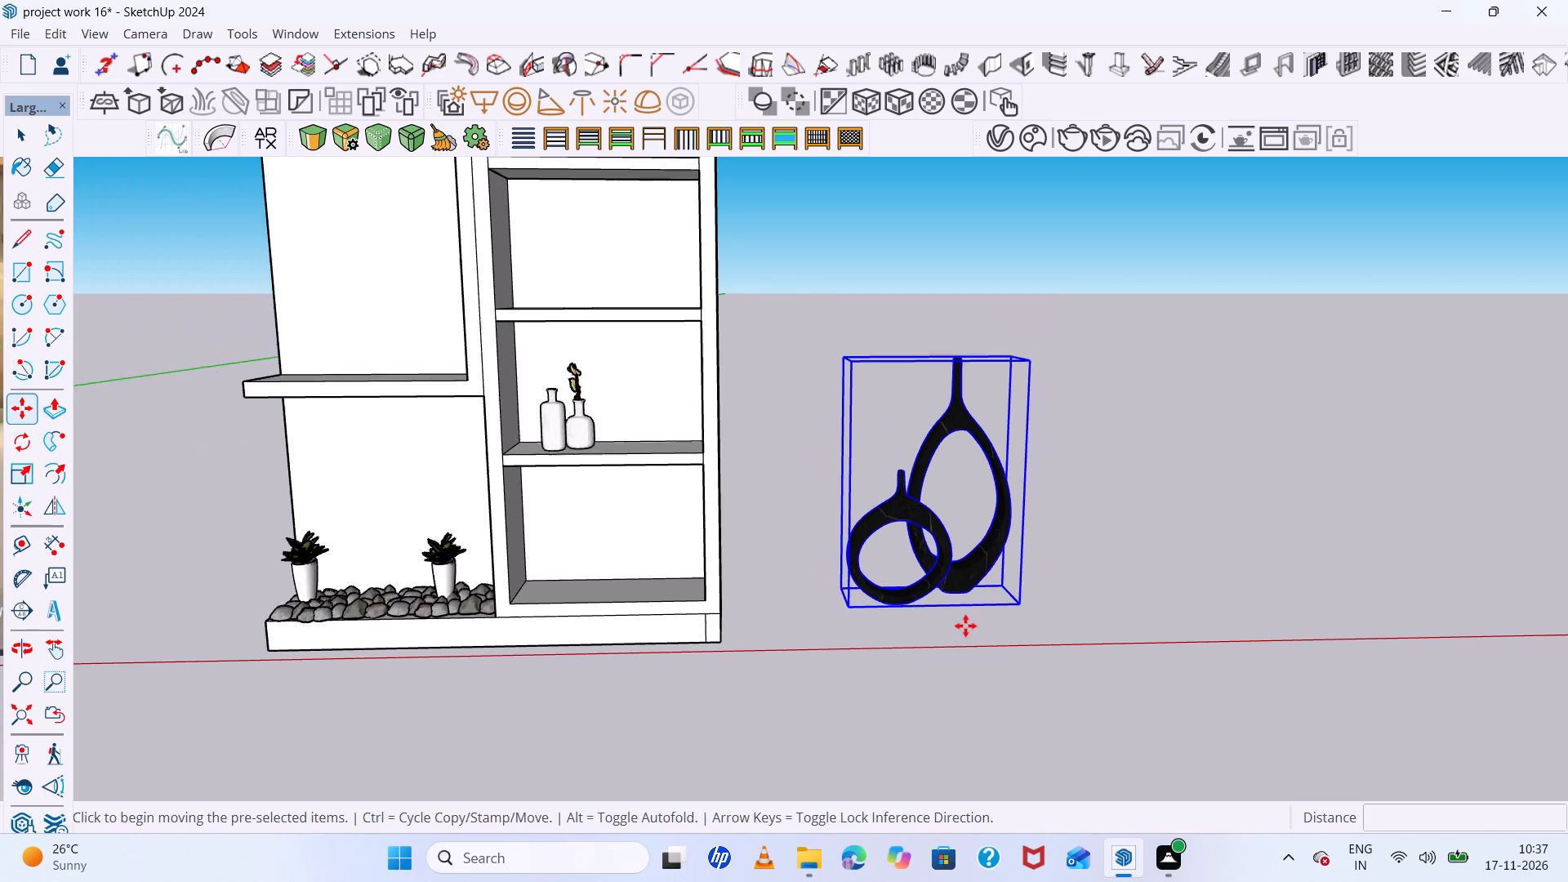
scroll(965, 626, down, 2)
middle_drag(1039, 618, 1032, 569)
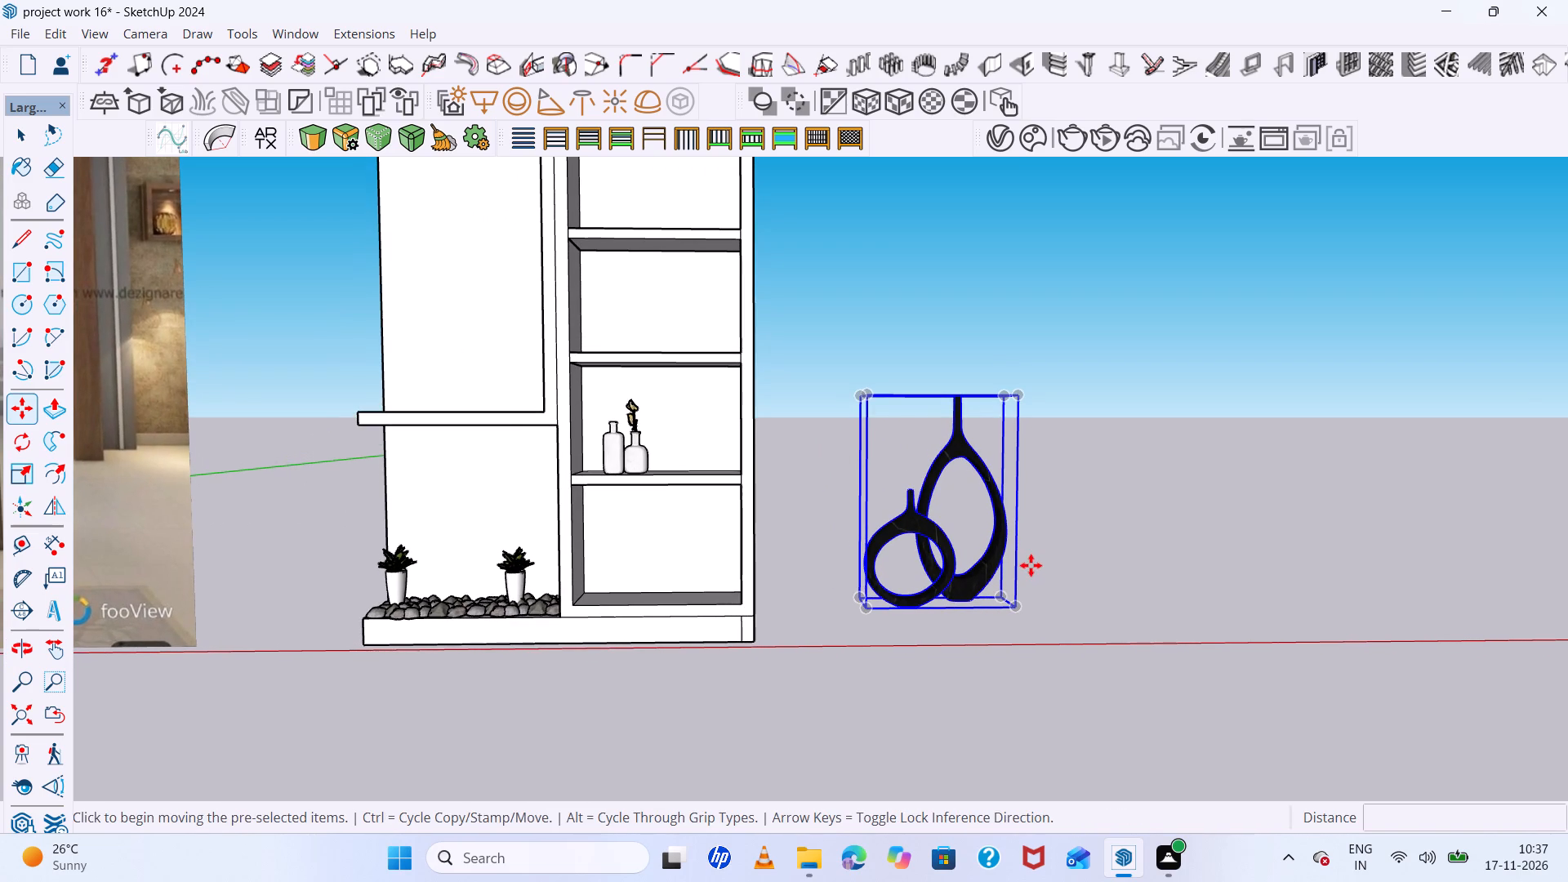
scroll(1053, 597, up, 8)
middle_drag(1053, 592, 1054, 563)
scroll(1054, 562, up, 1)
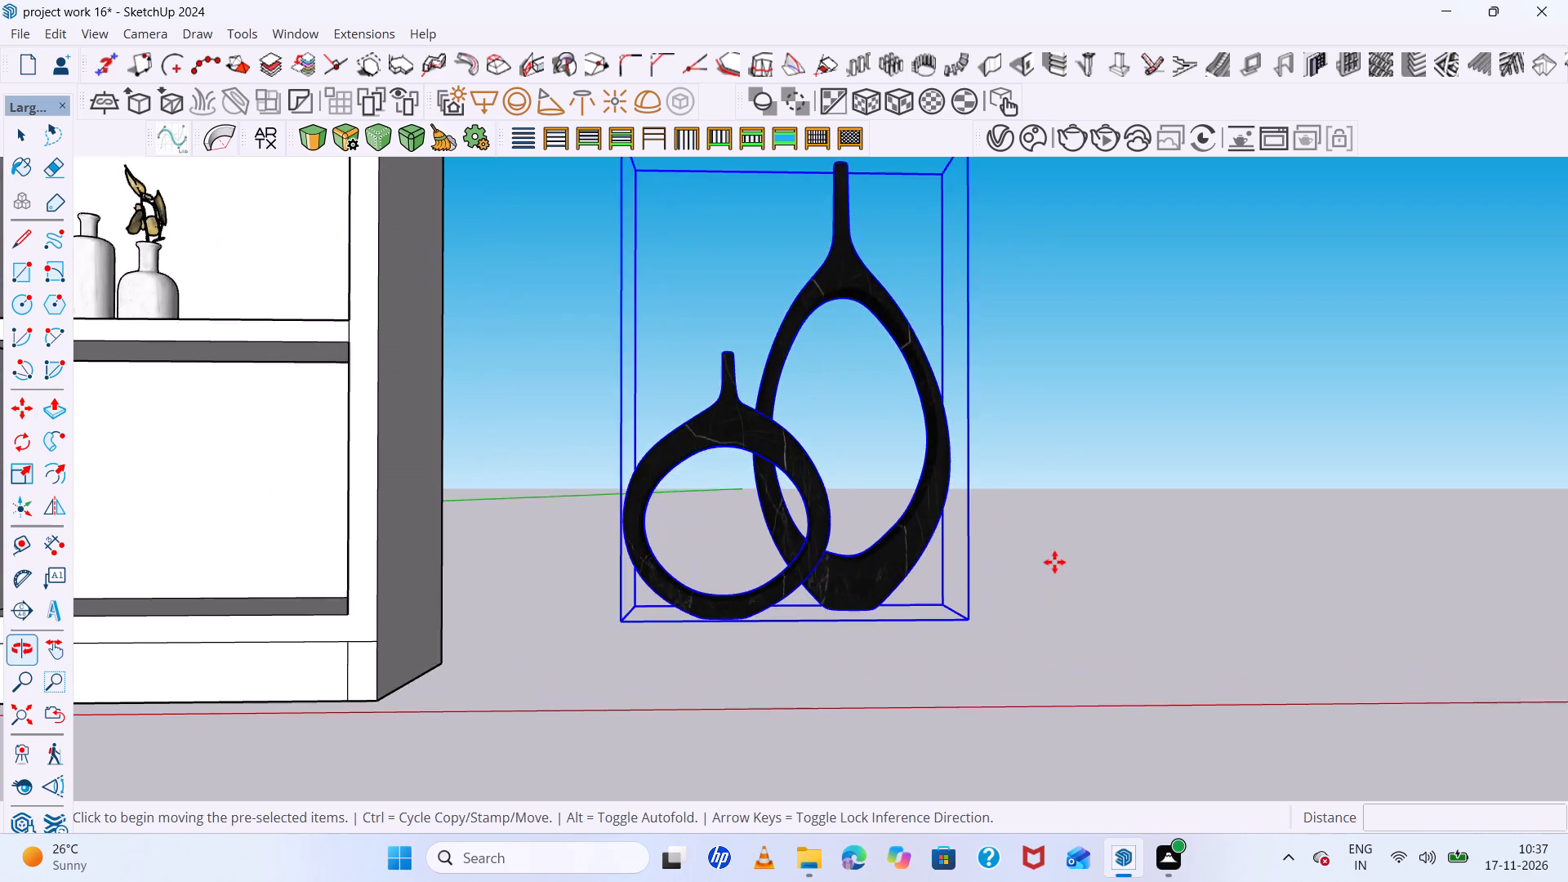
scroll(1054, 562, down, 11)
scroll(1045, 403, up, 3)
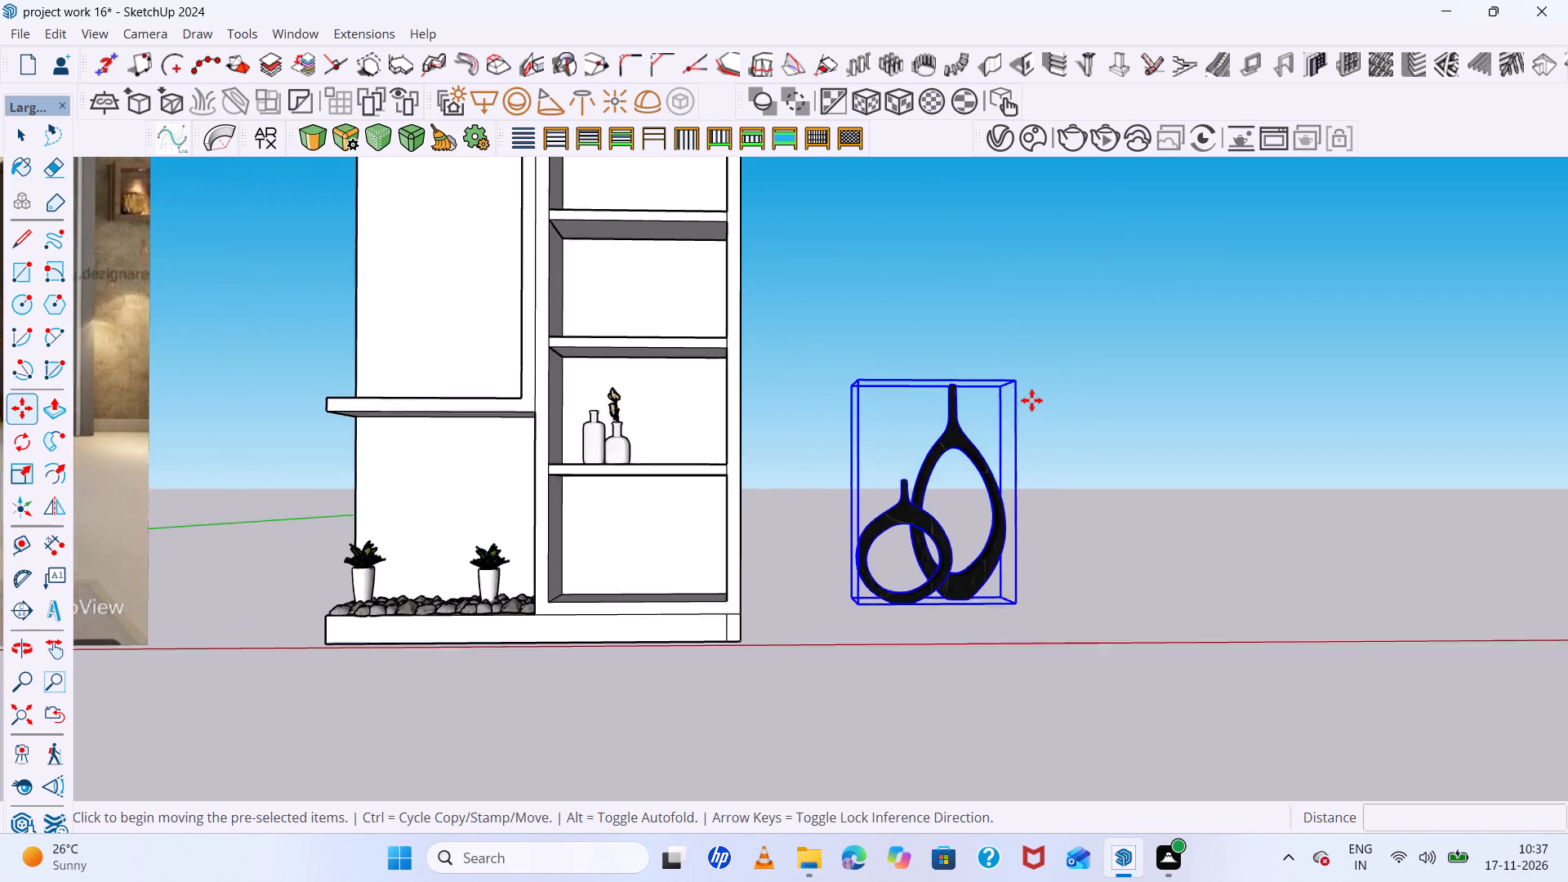
Scale the black ring-vase pair uniformly to about 0.55 from its upper rear corner, keeping the opposite bottom corner fixed.
scroll(1031, 400, up, 3)
middle_drag(1004, 374, 1037, 458)
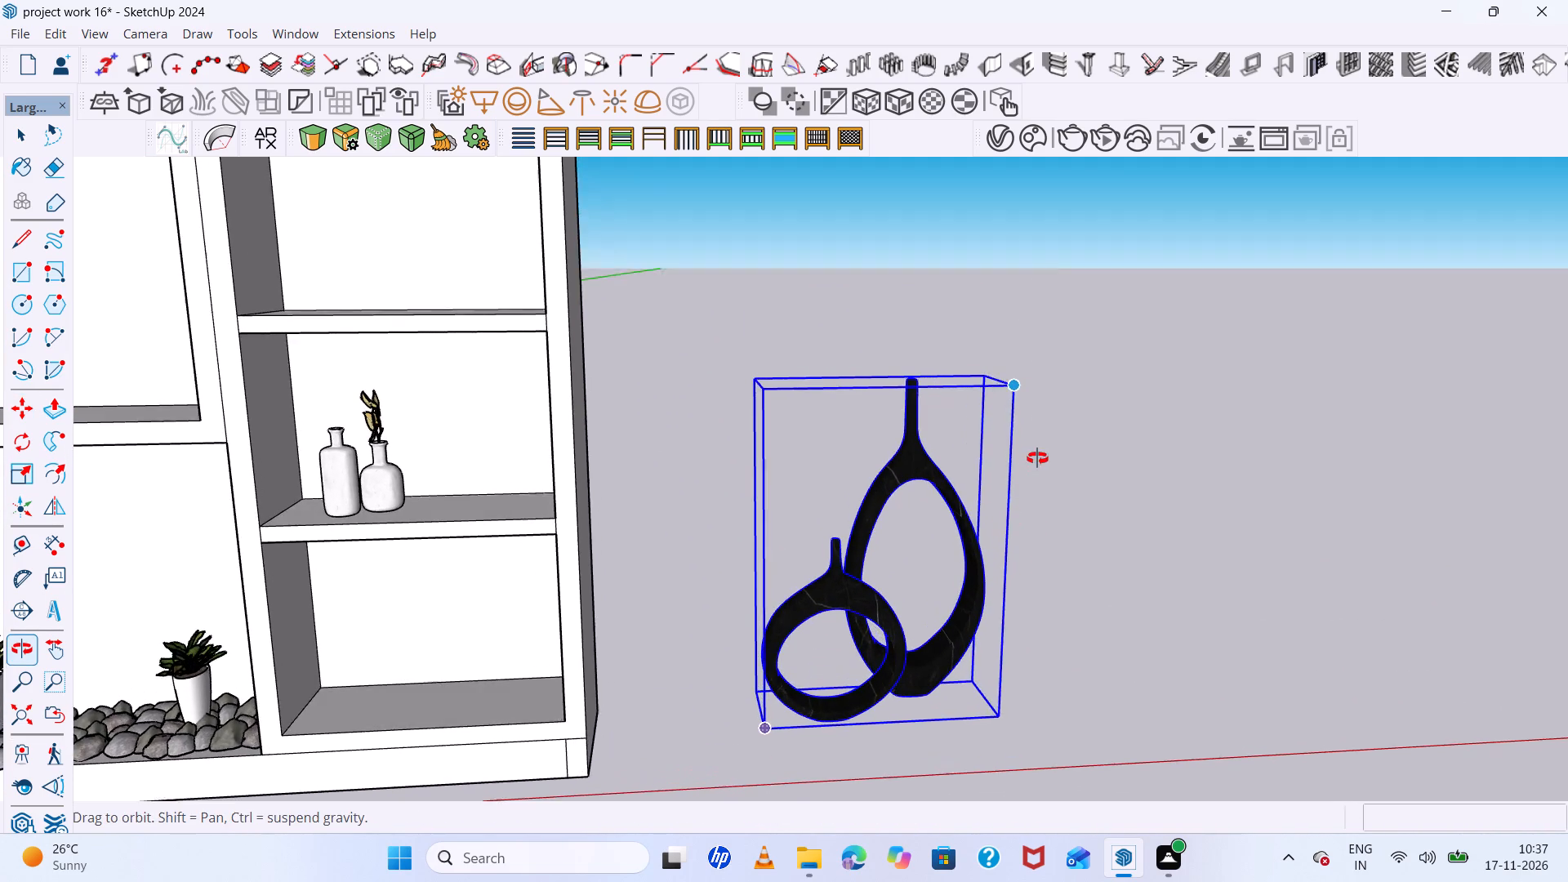
middle_drag(1037, 458, 995, 425)
scroll(993, 425, up, 5)
scroll(993, 425, down, 3)
middle_drag(993, 425, 1013, 436)
scroll(1013, 436, down, 6)
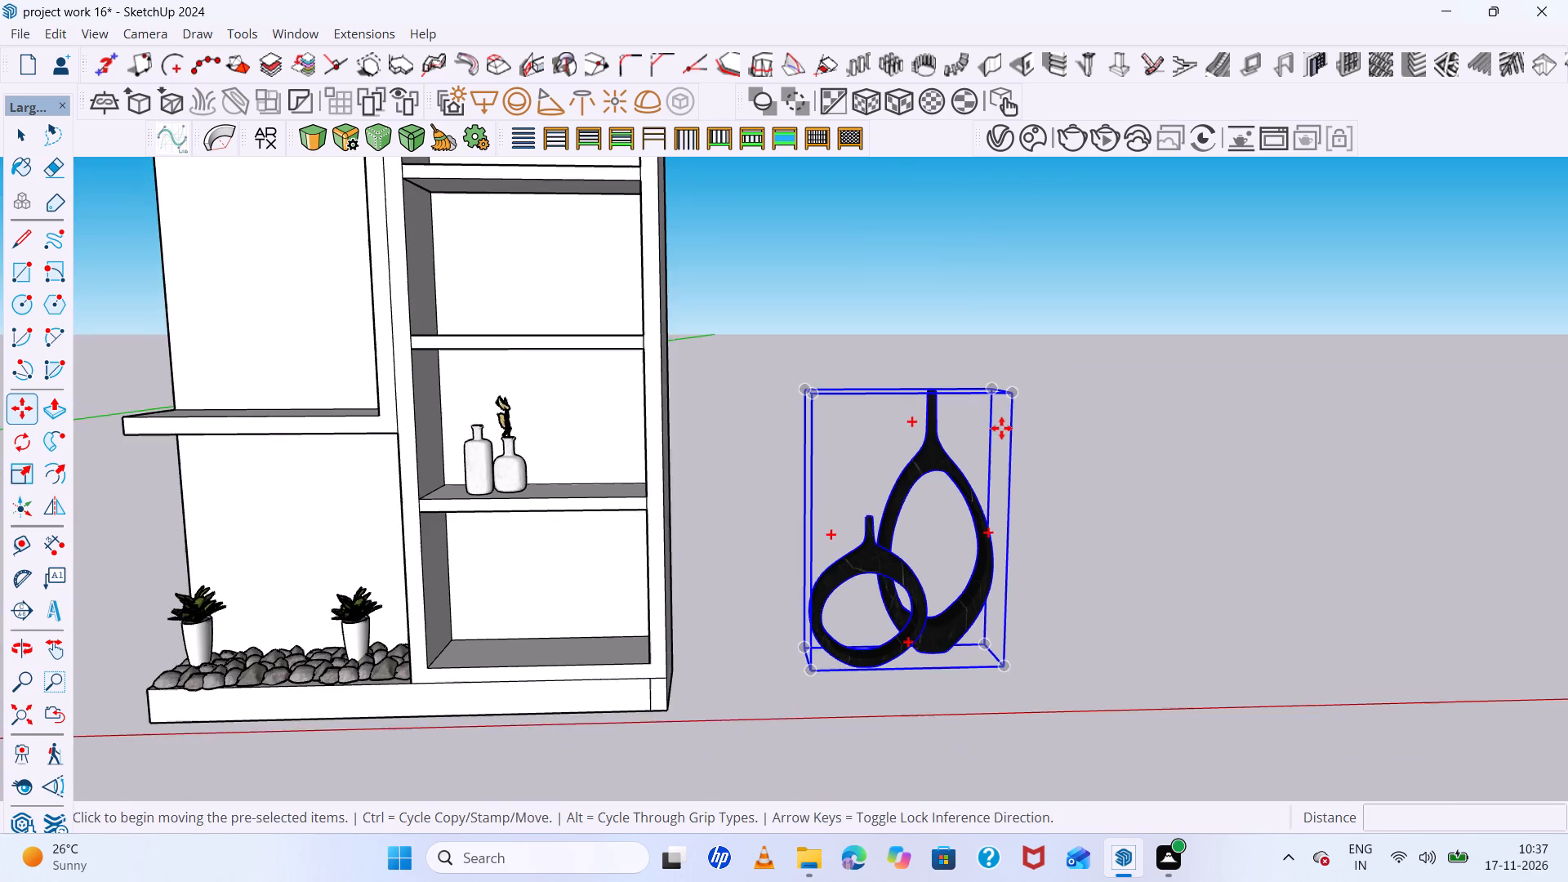
middle_drag(1001, 428, 995, 507)
scroll(980, 456, up, 5)
scroll(979, 449, down, 4)
middle_drag(979, 448, 1013, 436)
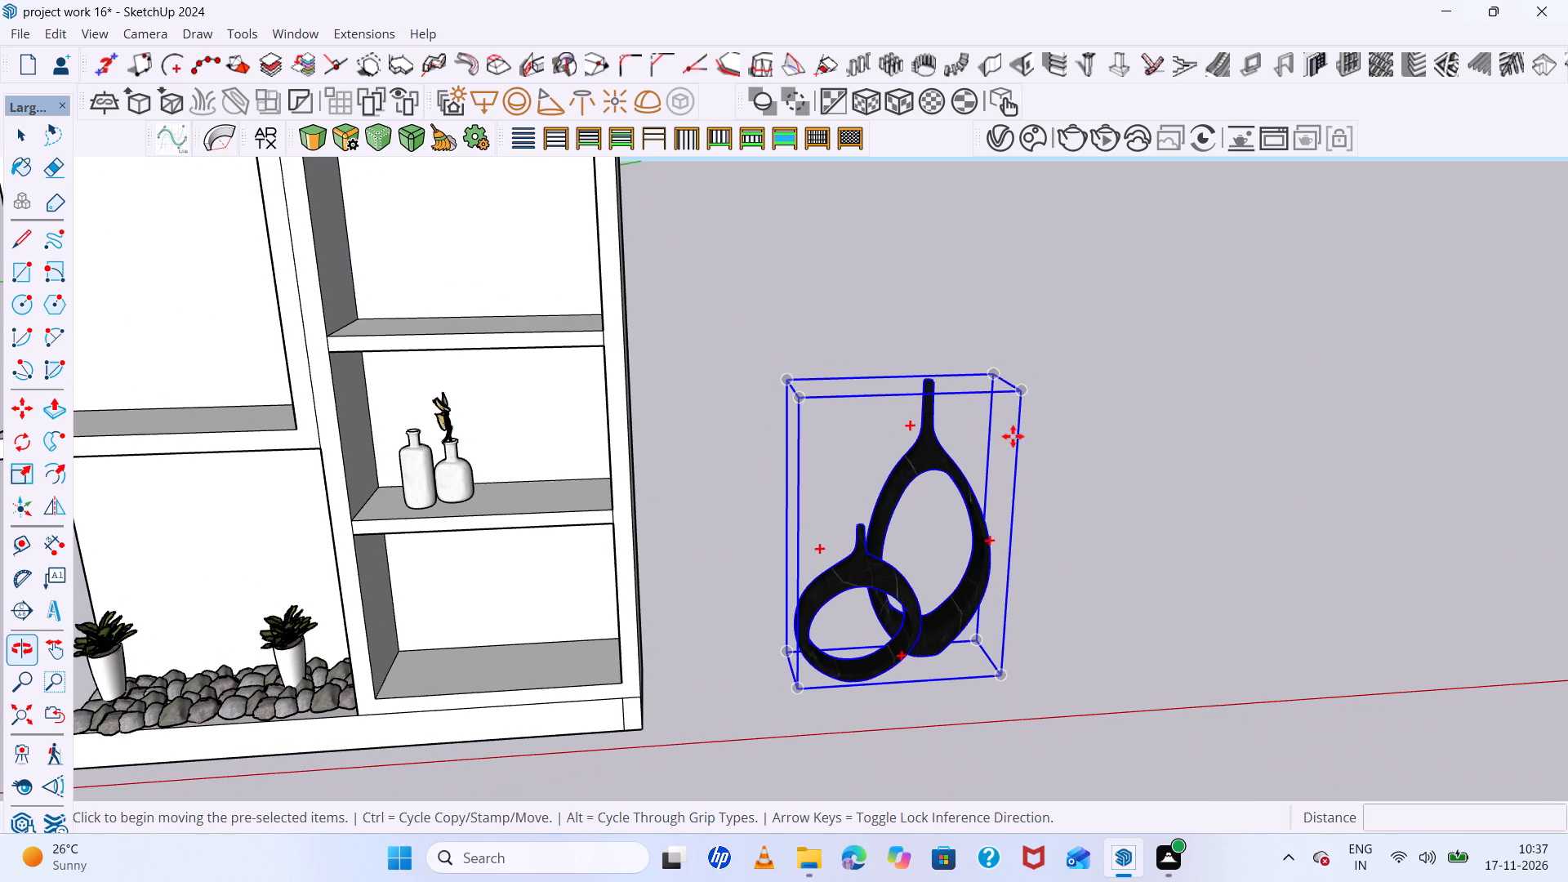
key(s)
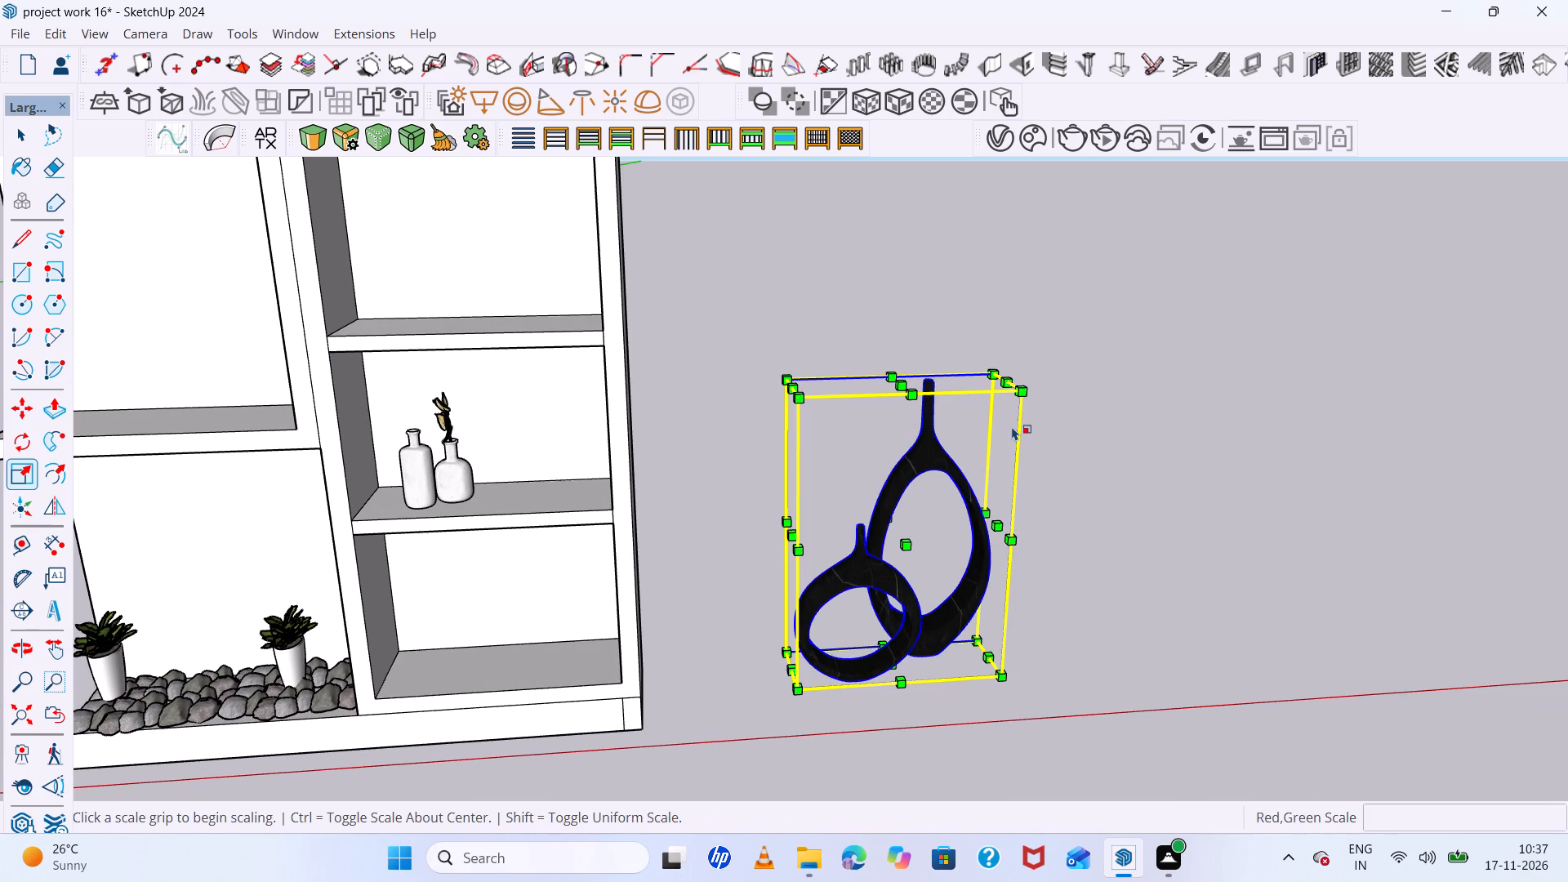
click(990, 372)
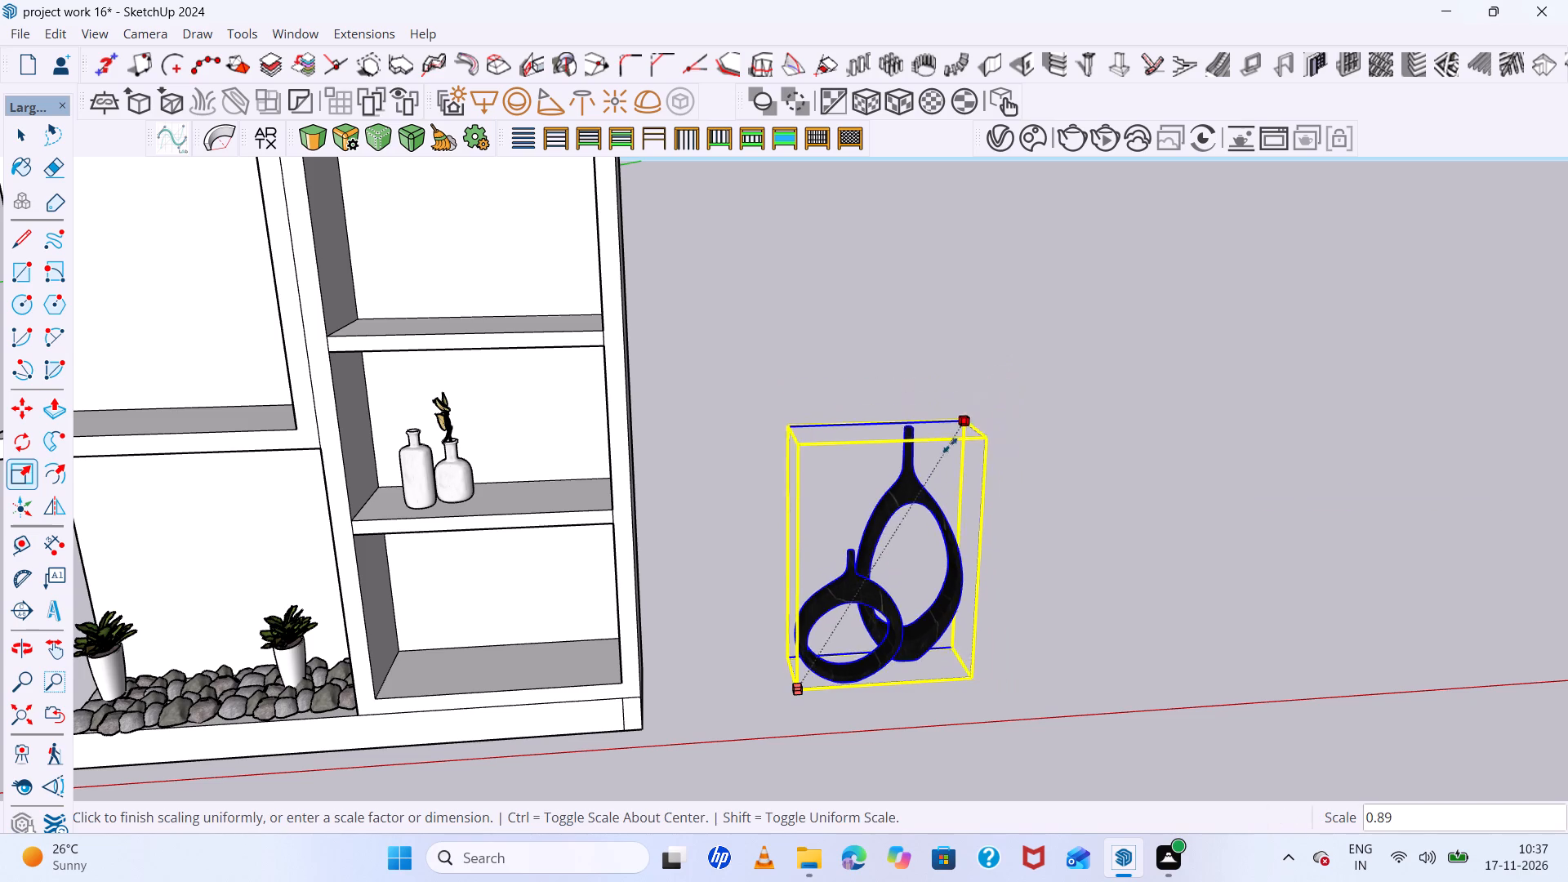
click(884, 500)
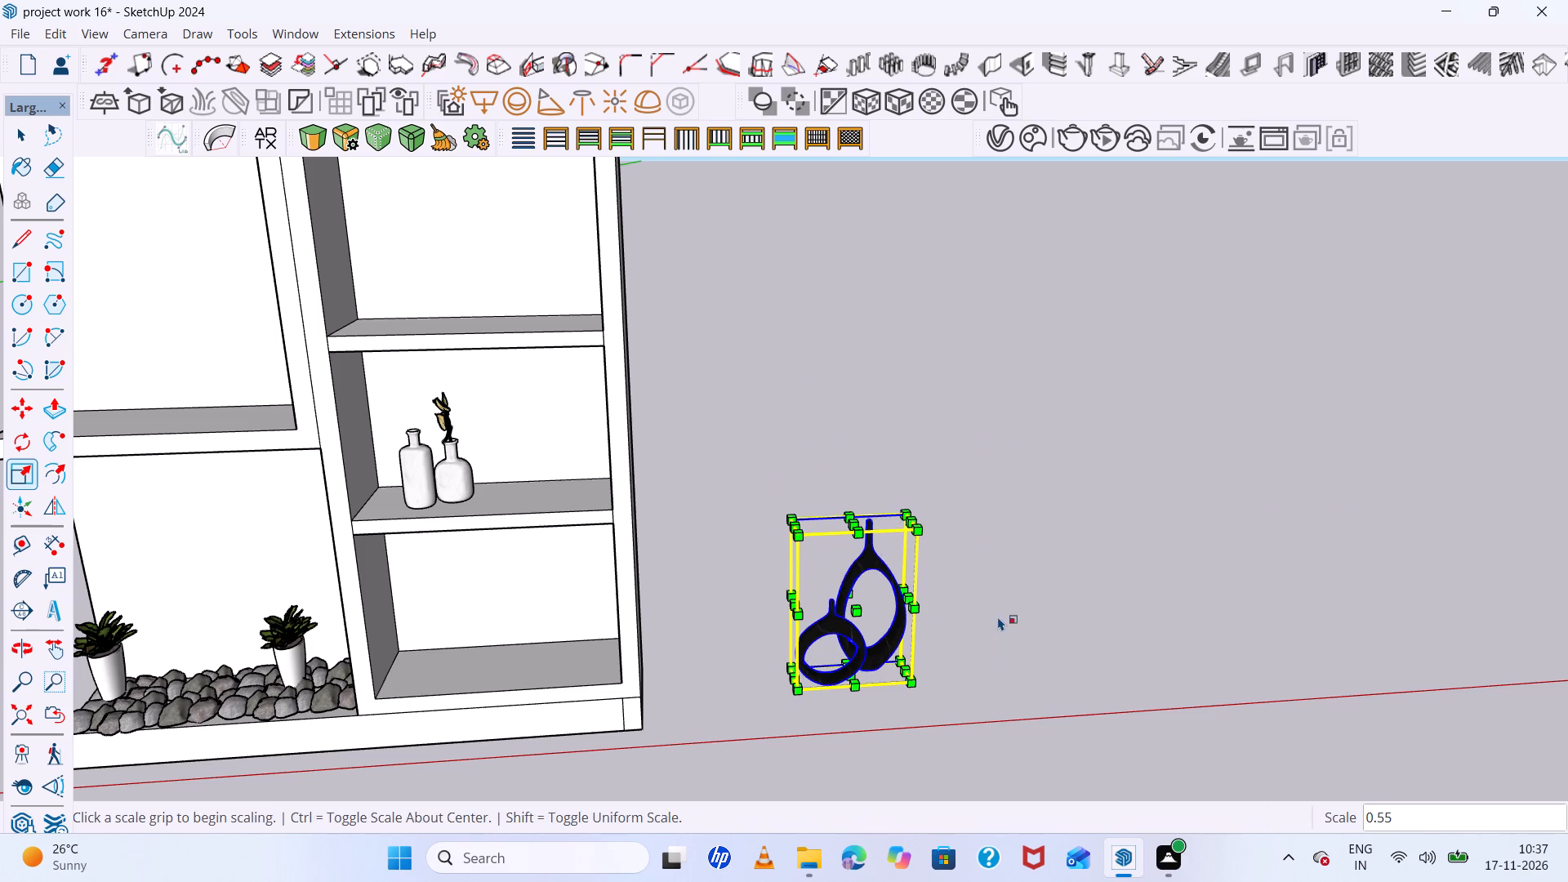
middle_drag(993, 563, 984, 463)
key(space)
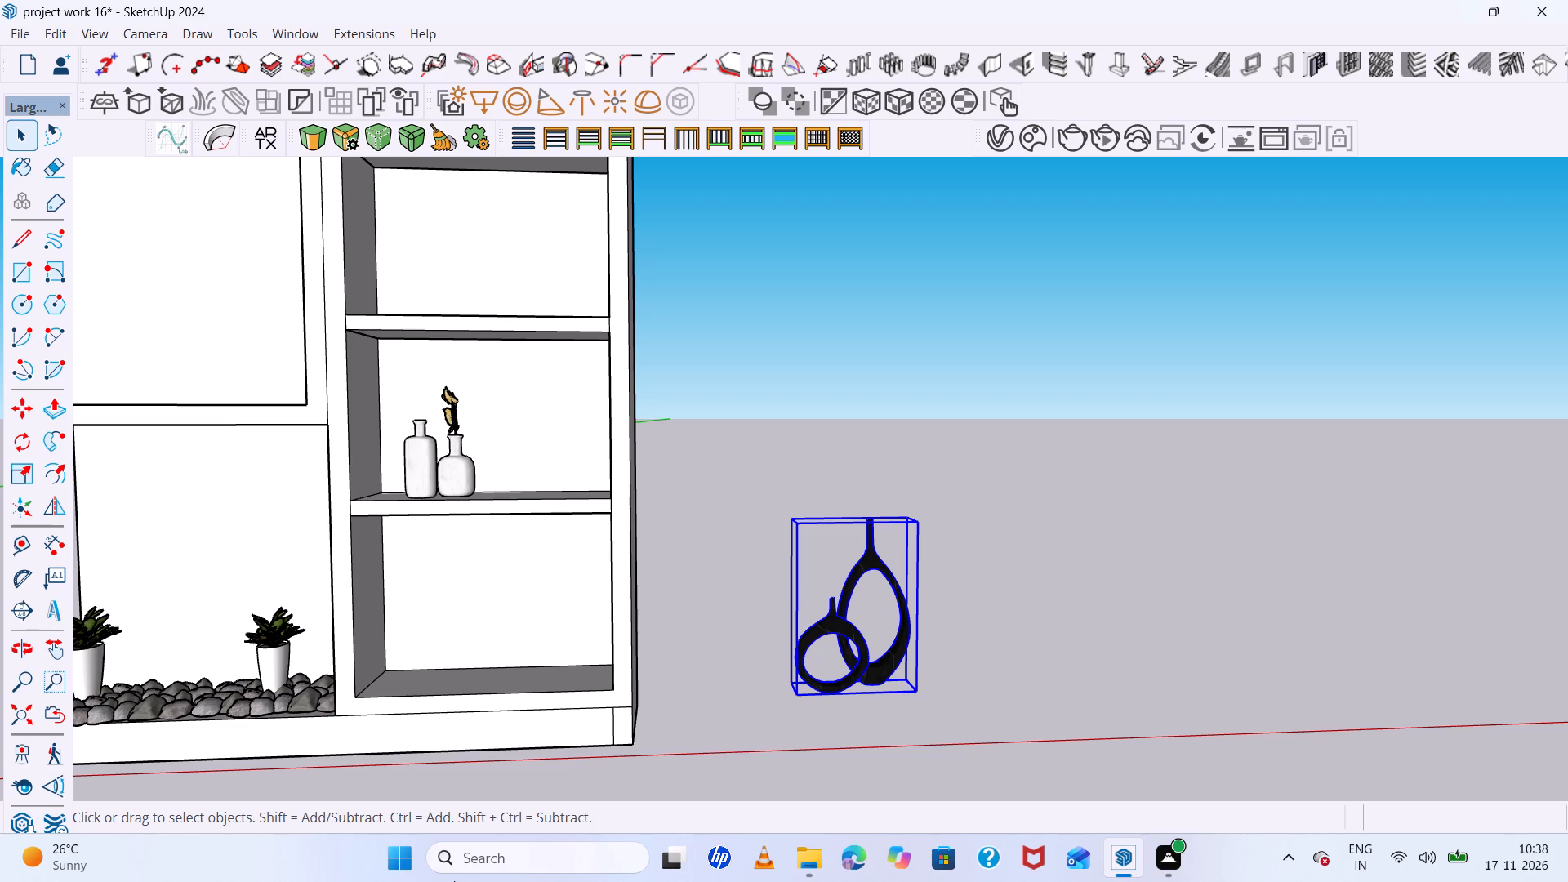
Examine the reduced ring-vase pair from several angles against the third cabinet's shelf compartments and the placed white vases.
scroll(453, 881, down, 3)
scroll(875, 688, down, 4)
middle_click(870, 778)
scroll(872, 702, up, 4)
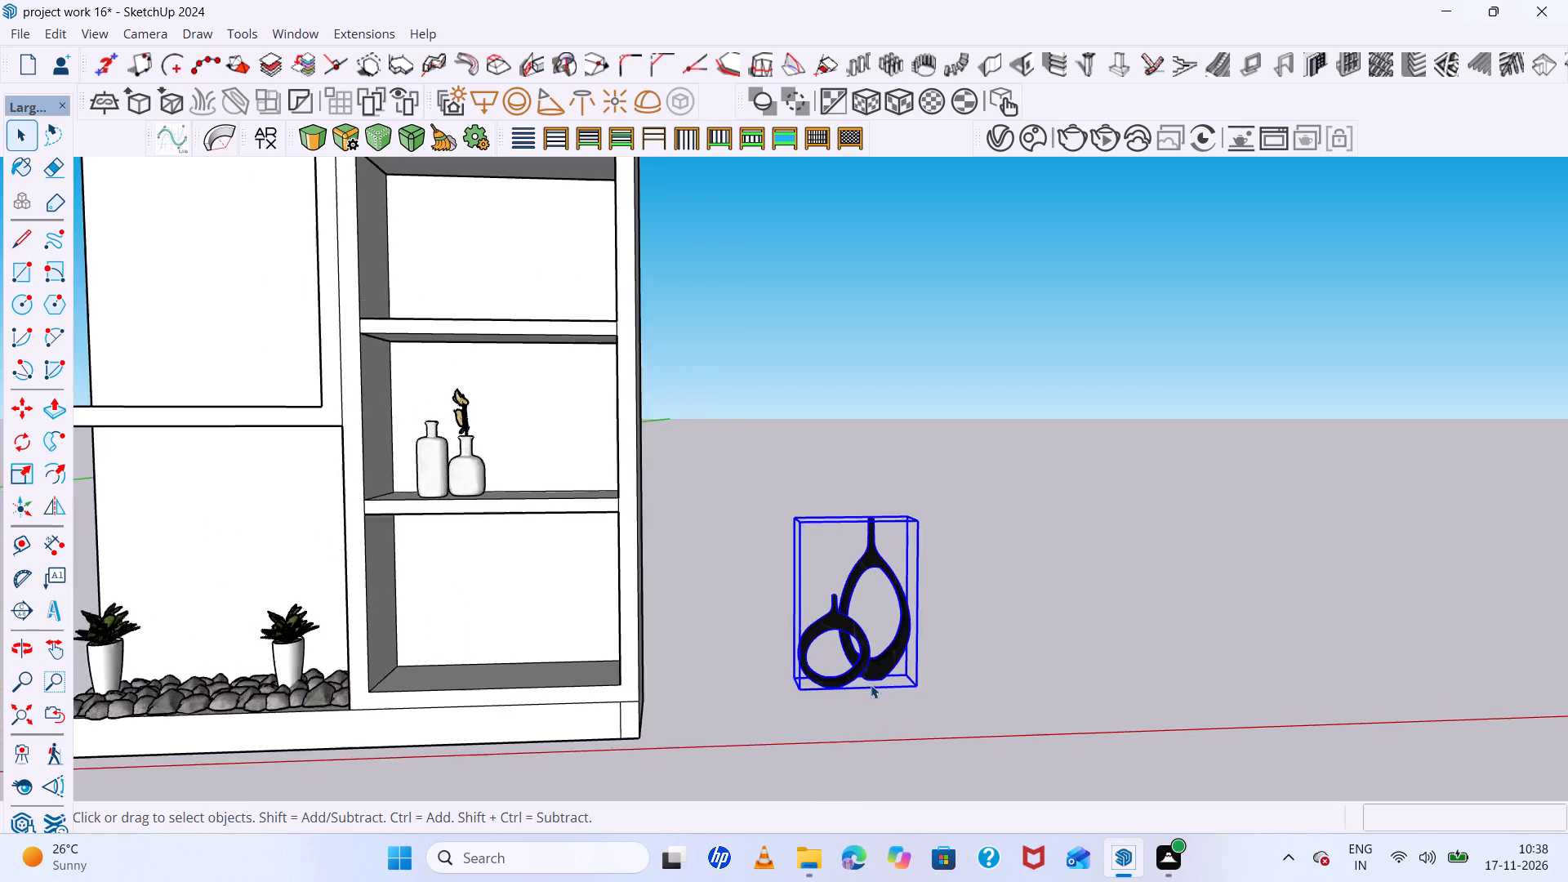
scroll(871, 684, up, 5)
middle_drag(813, 670, 942, 767)
scroll(791, 653, down, 7)
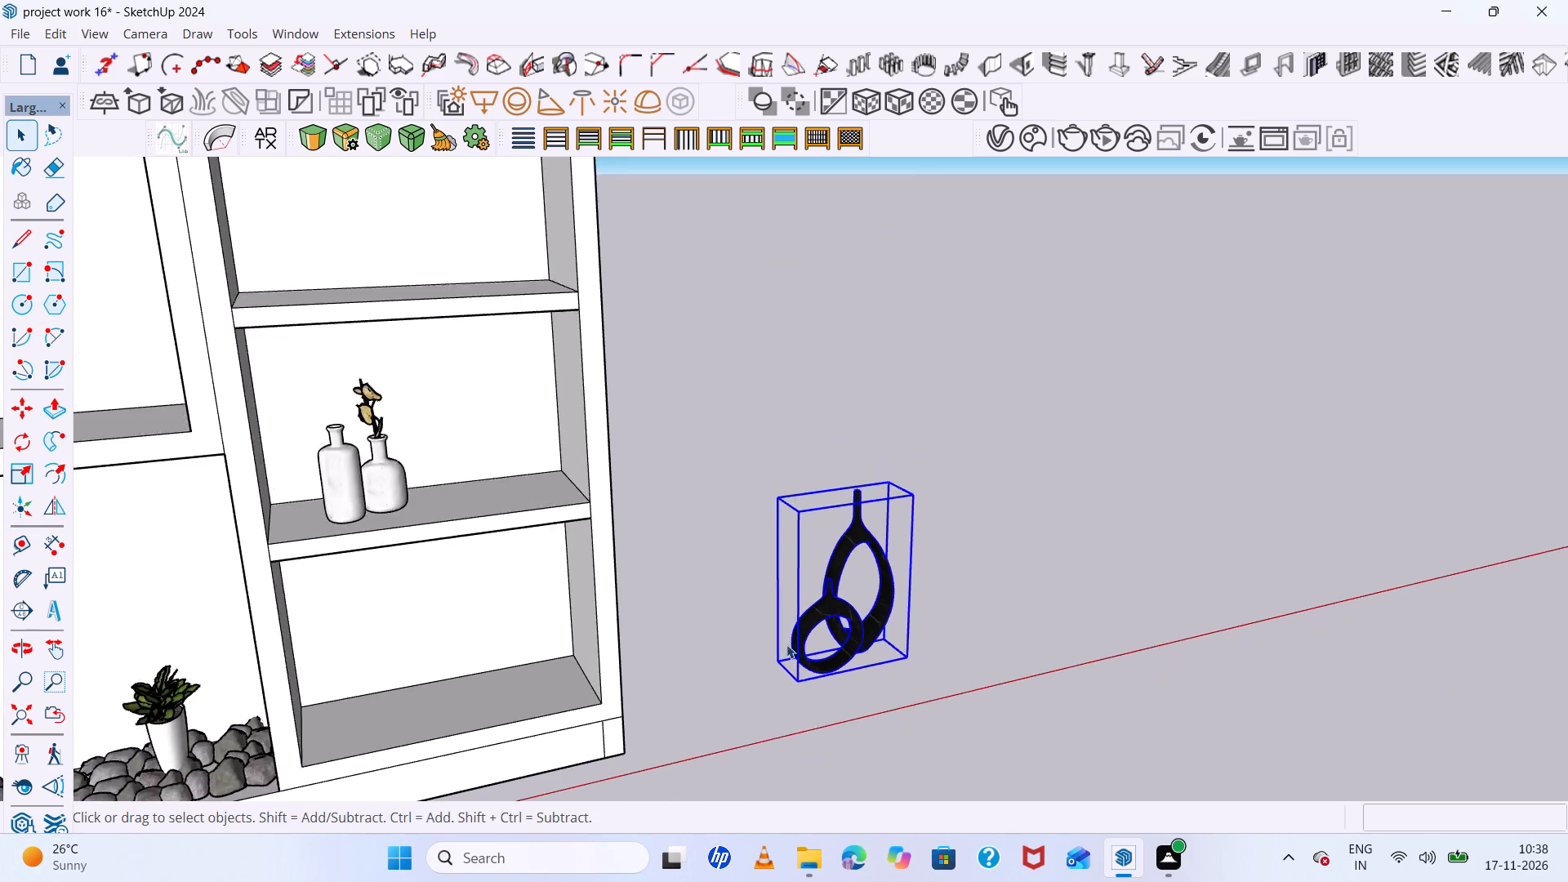
scroll(786, 644, down, 3)
middle_drag(799, 678, 739, 710)
scroll(823, 650, up, 5)
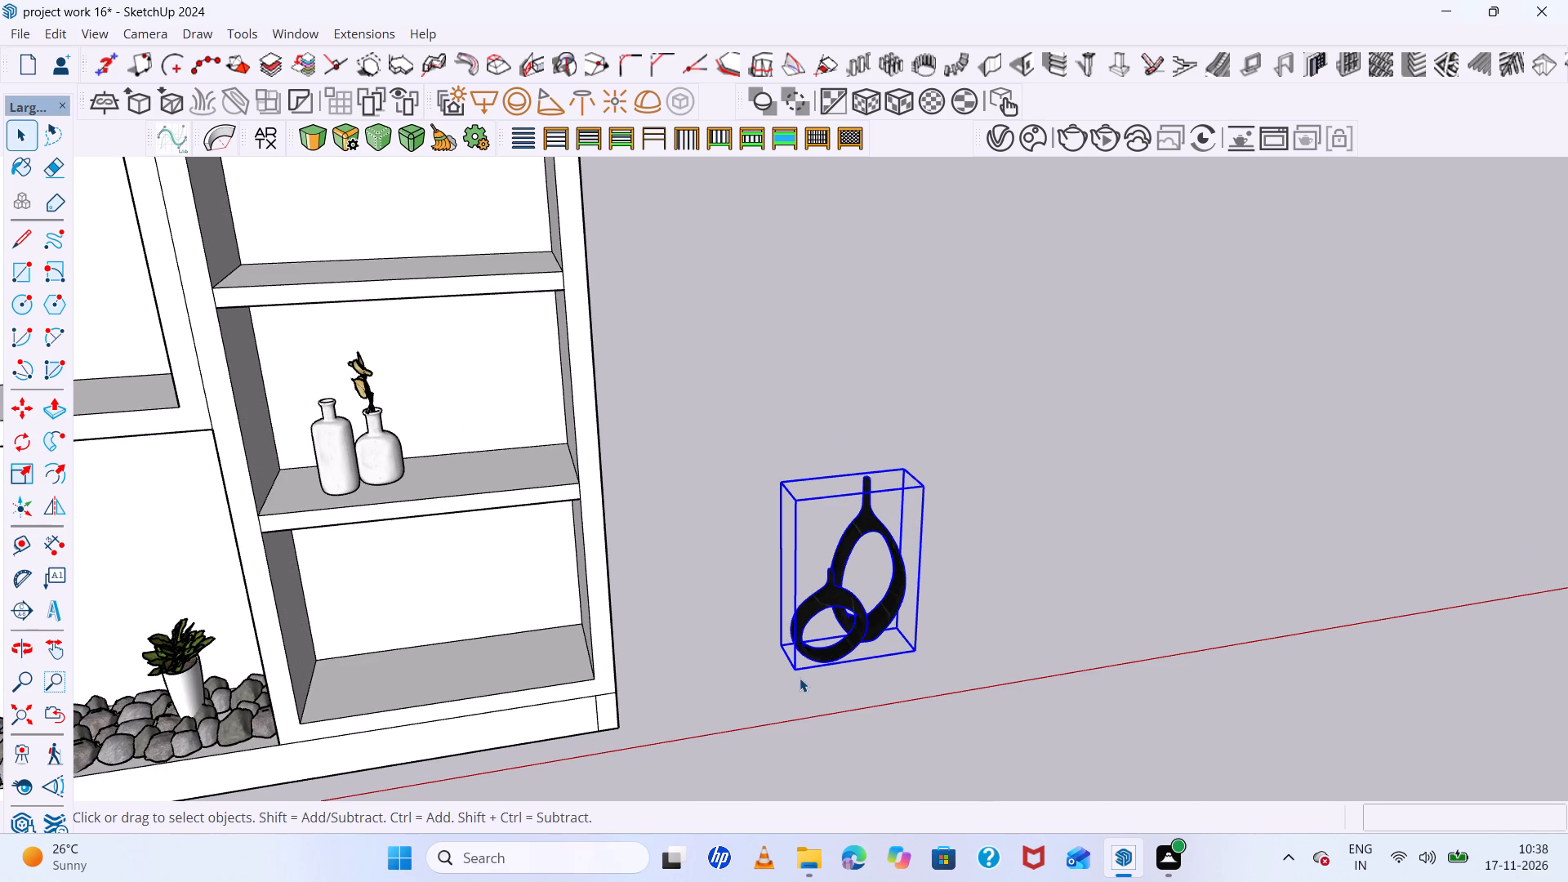
scroll(796, 655, up, 1)
scroll(798, 616, down, 6)
scroll(765, 527, up, 4)
scroll(756, 521, down, 6)
middle_drag(874, 604, 813, 522)
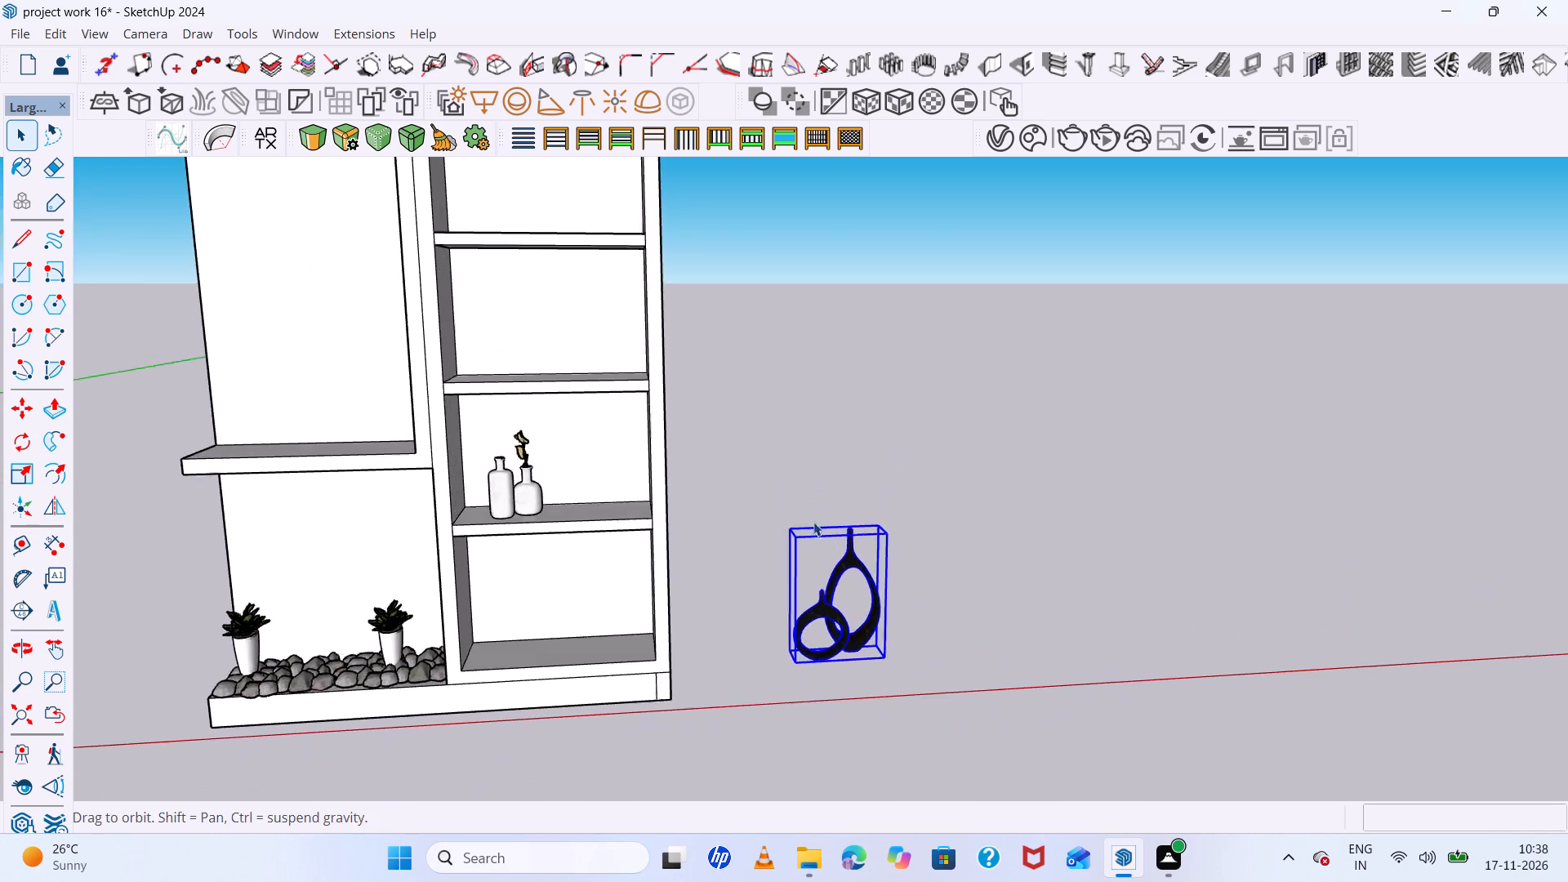
Move the black ring-vase pair by its bottom corner onto the third cabinet's shelf directly above the white vases.
middle_drag(813, 522, 814, 523)
scroll(898, 694, up, 7)
key(m)
click(872, 638)
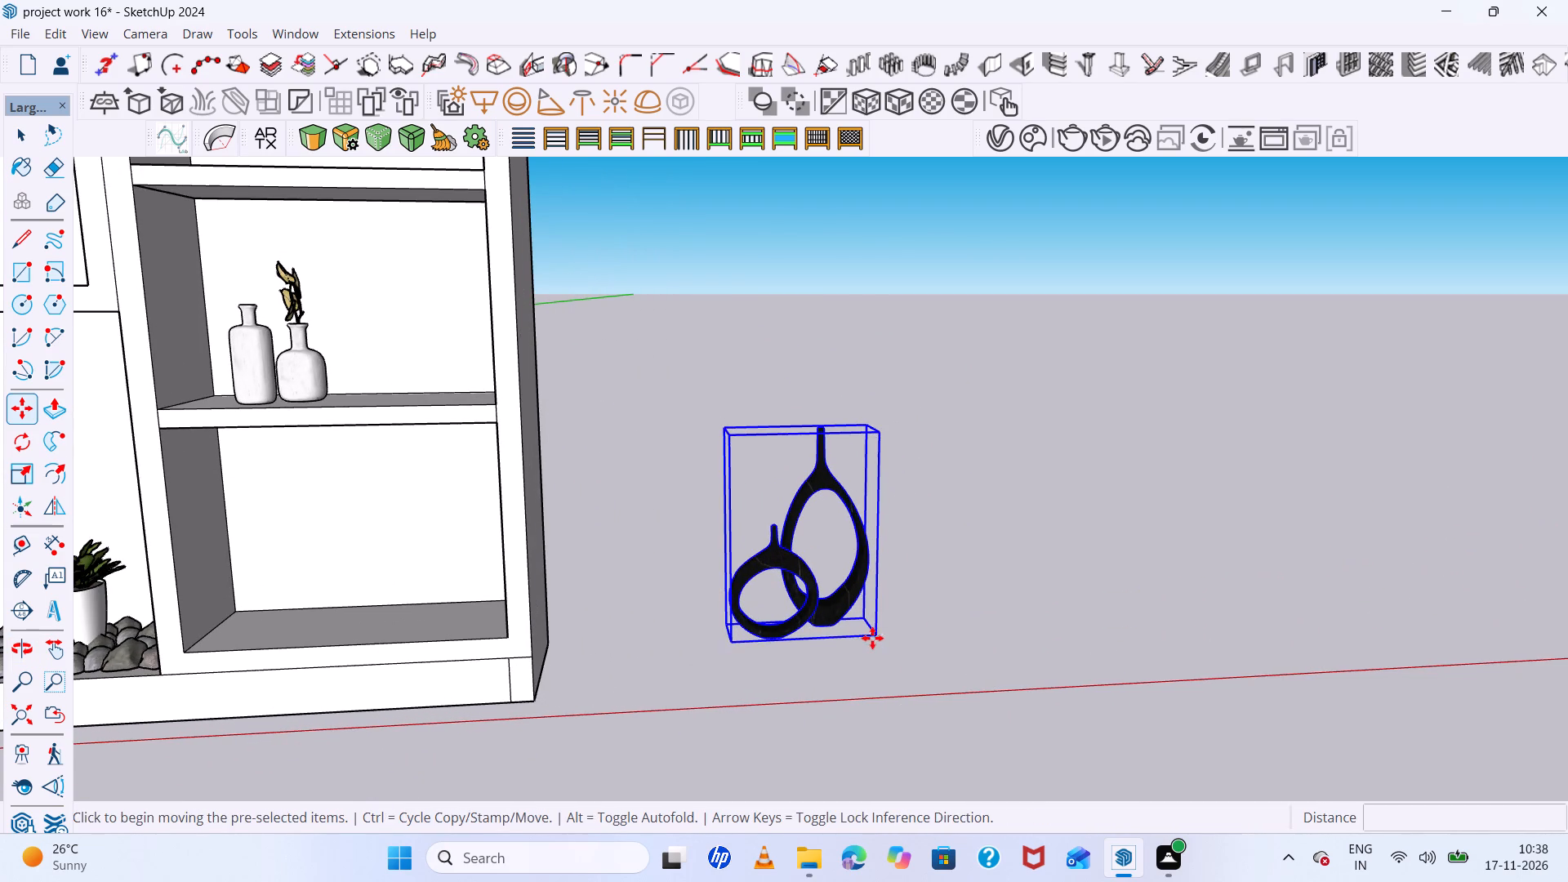
scroll(1061, 675, down, 20)
scroll(1061, 675, down, 1)
scroll(590, 390, up, 11)
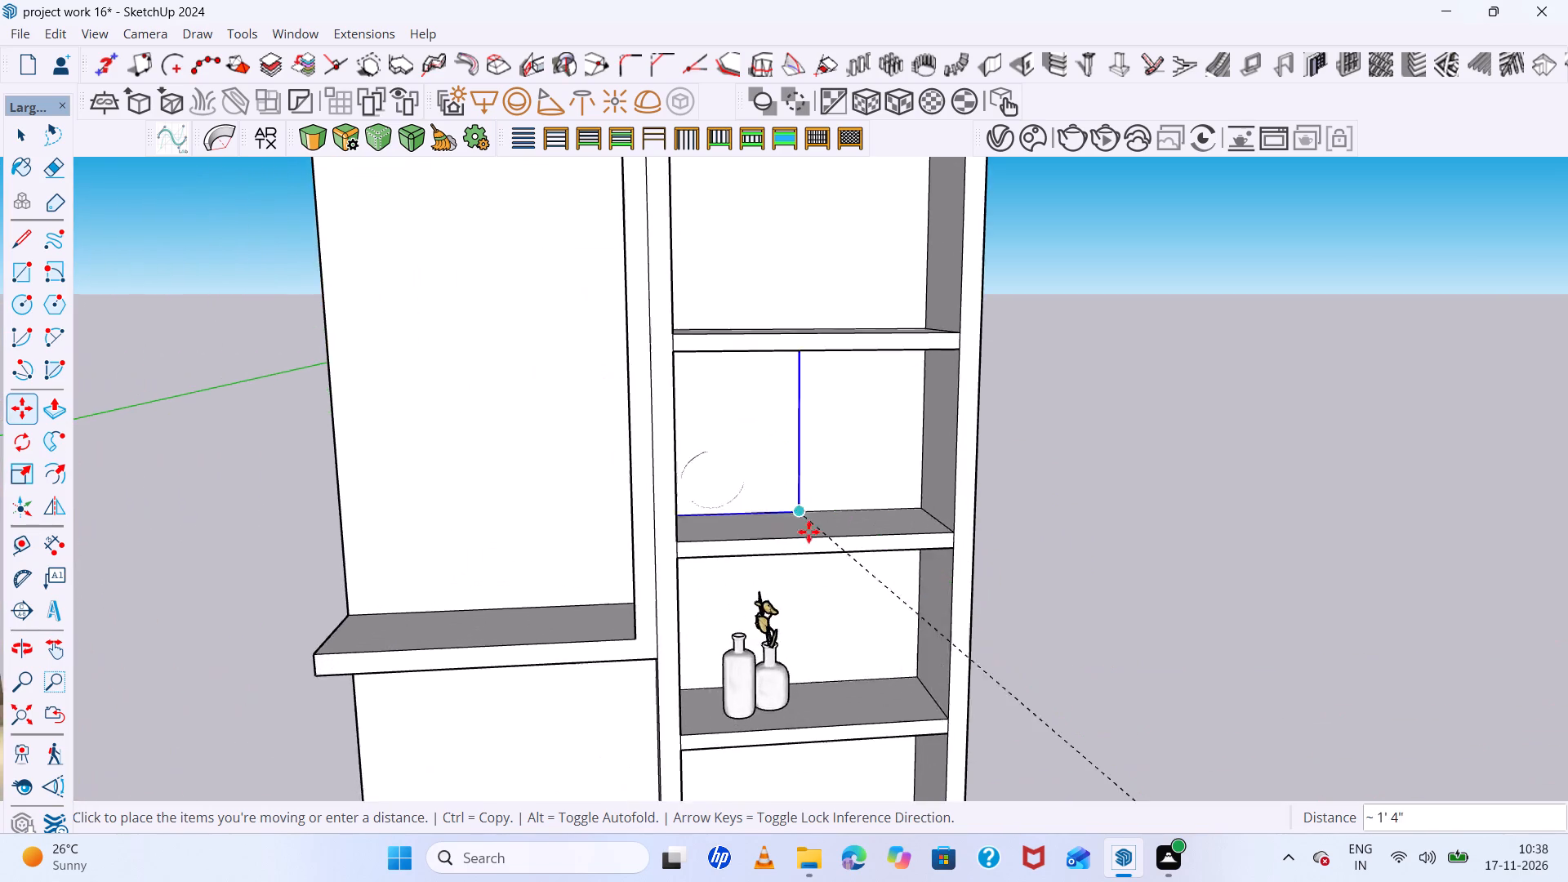
scroll(808, 532, up, 9)
click(860, 525)
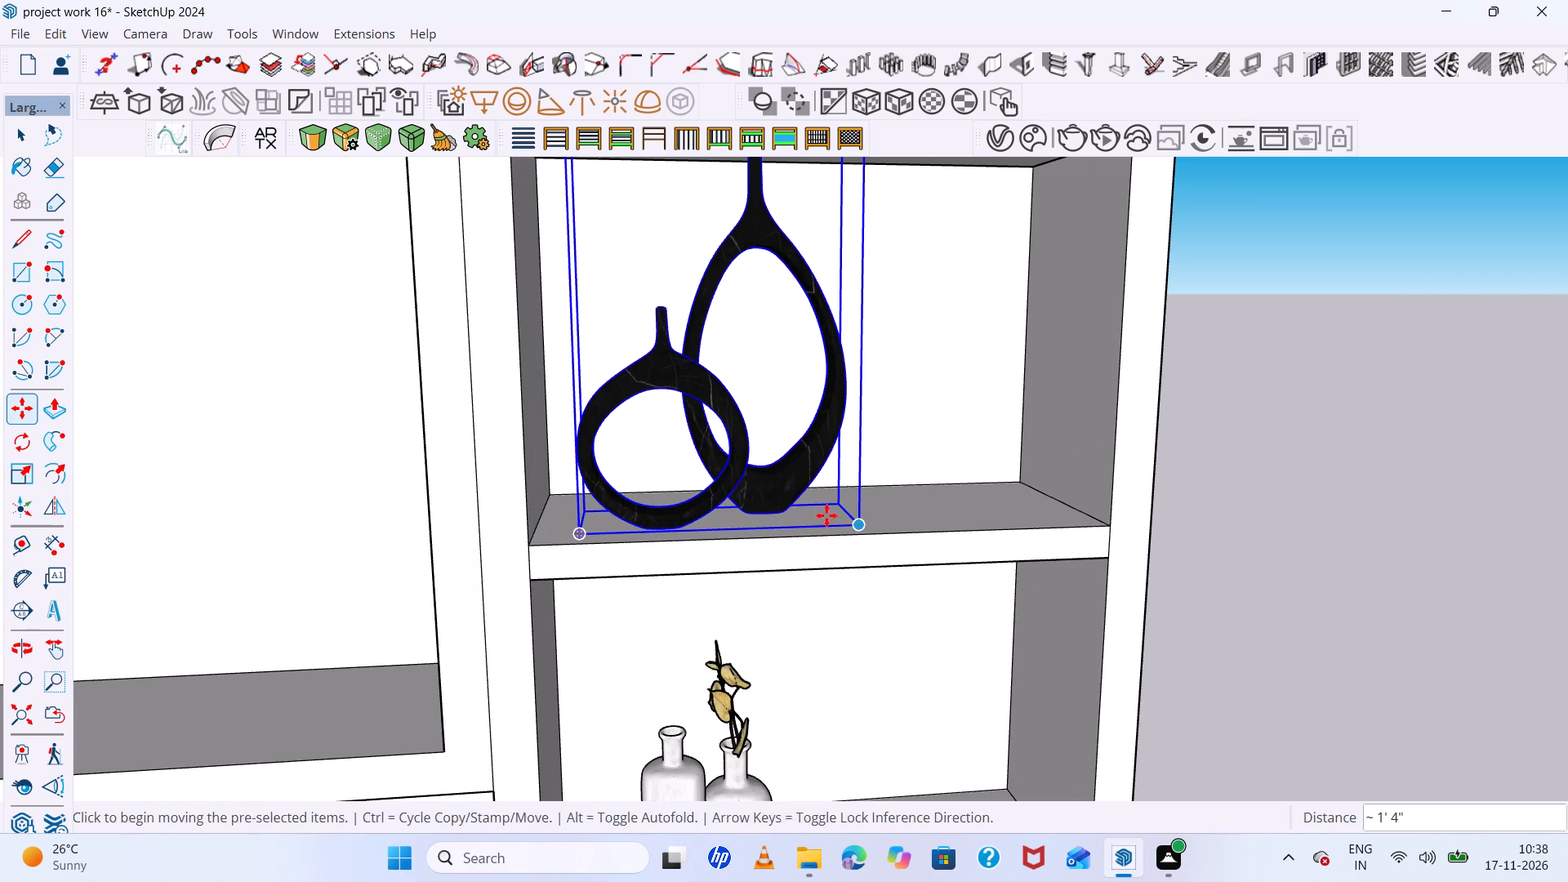
Scale the black ring-vase pair down uniformly from its lower front corner, keeping the opposite upper corner fixed, to suit the compartment height.
scroll(826, 515, down, 5)
middle_drag(903, 628, 893, 784)
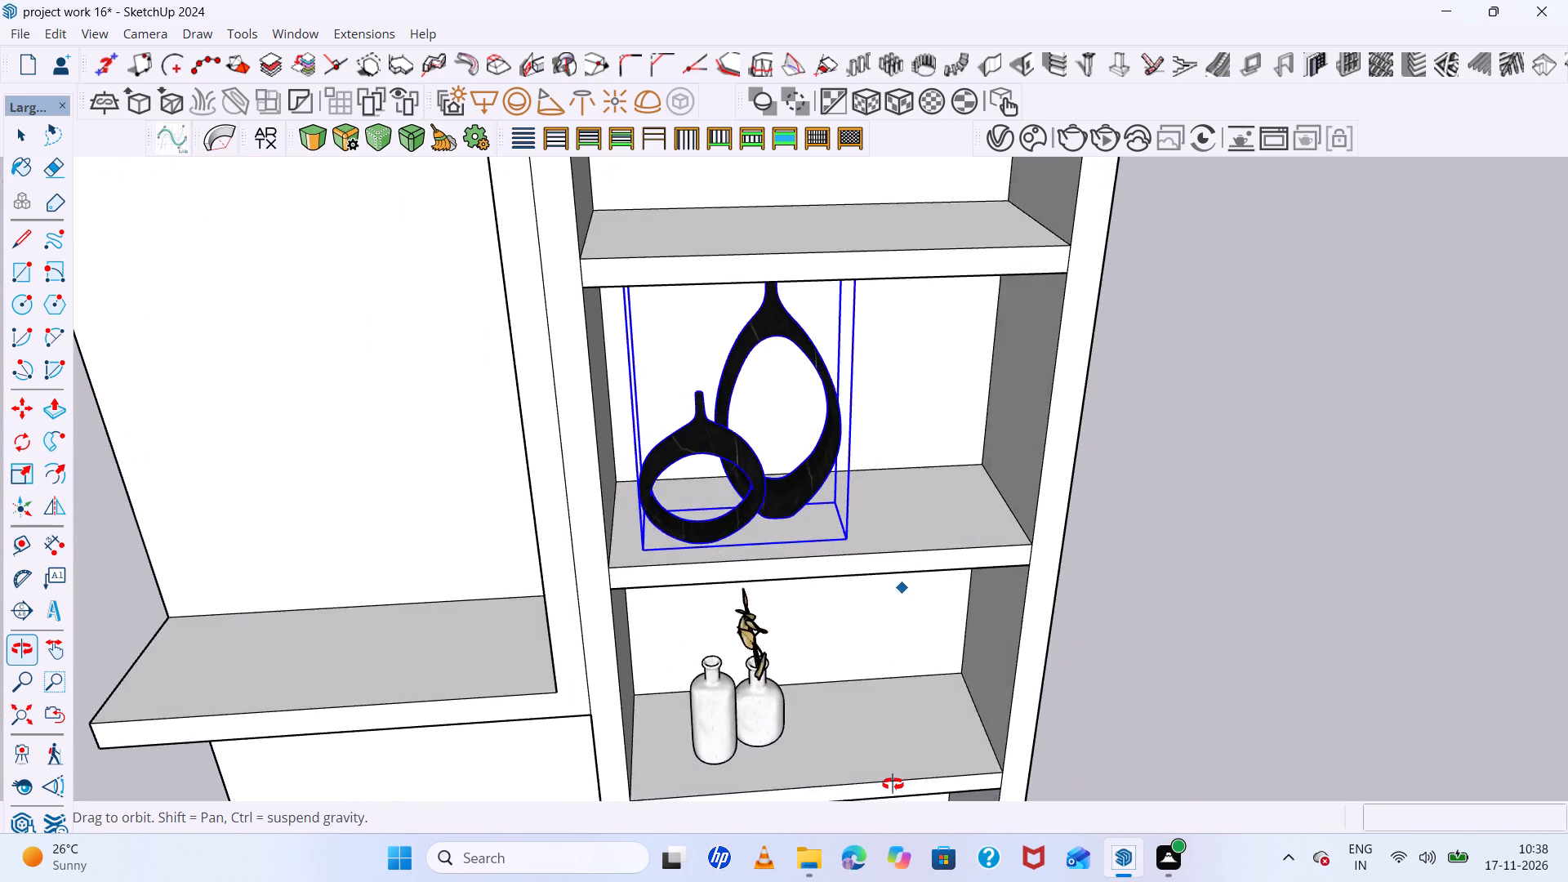
middle_drag(893, 784, 806, 480)
scroll(833, 278, up, 10)
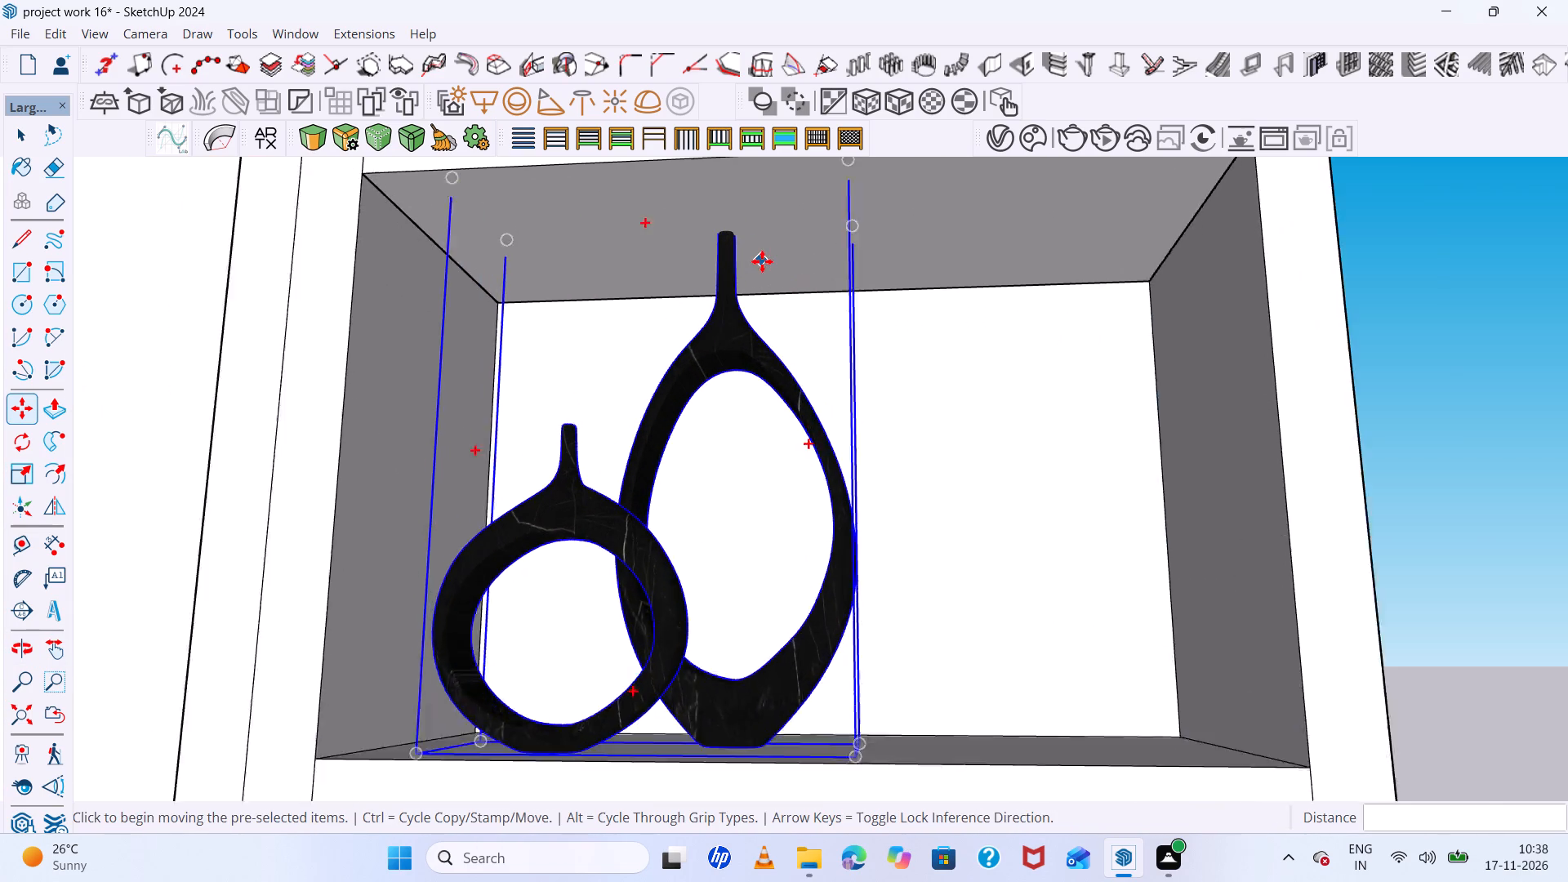
middle_drag(760, 264, 763, 315)
scroll(777, 335, down, 6)
key(s)
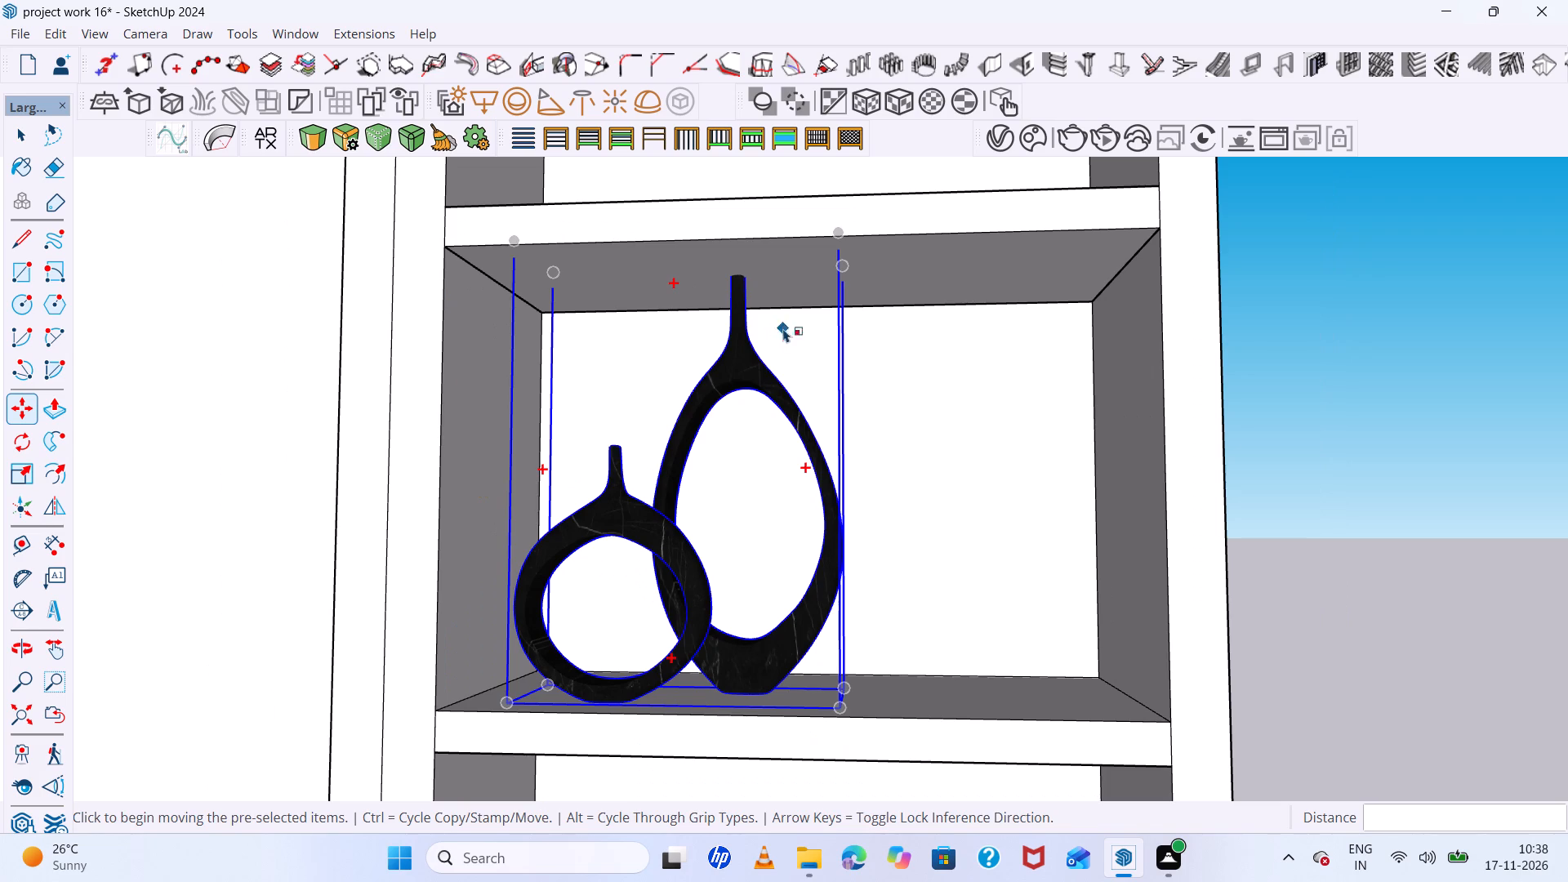
scroll(823, 262, down, 4)
middle_drag(822, 265, 838, 408)
scroll(862, 267, up, 4)
scroll(848, 256, down, 2)
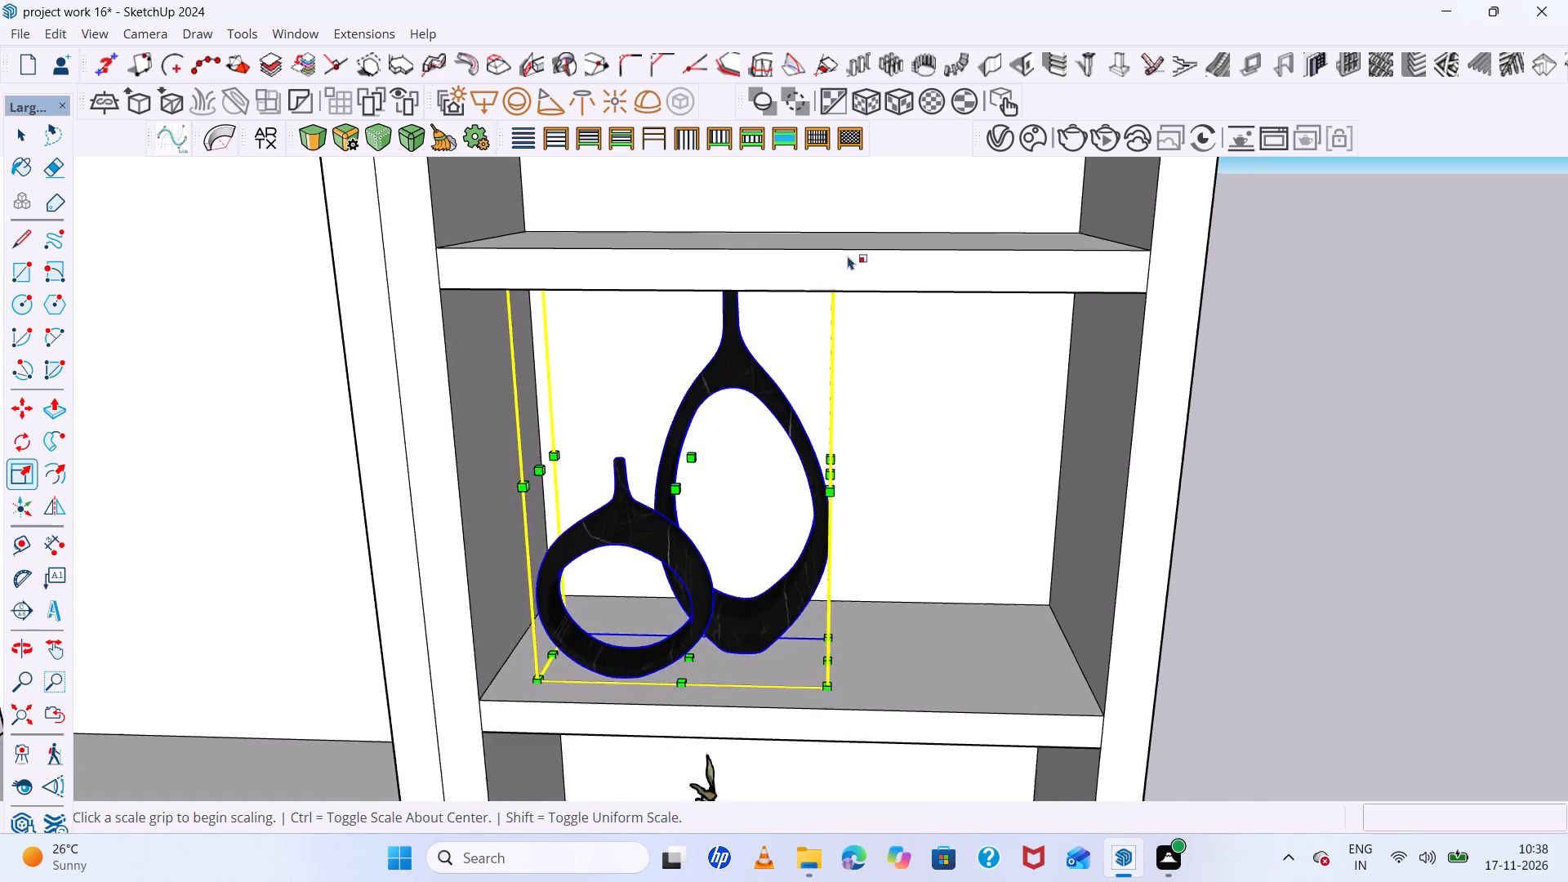
scroll(848, 256, down, 3)
middle_drag(861, 292, 867, 222)
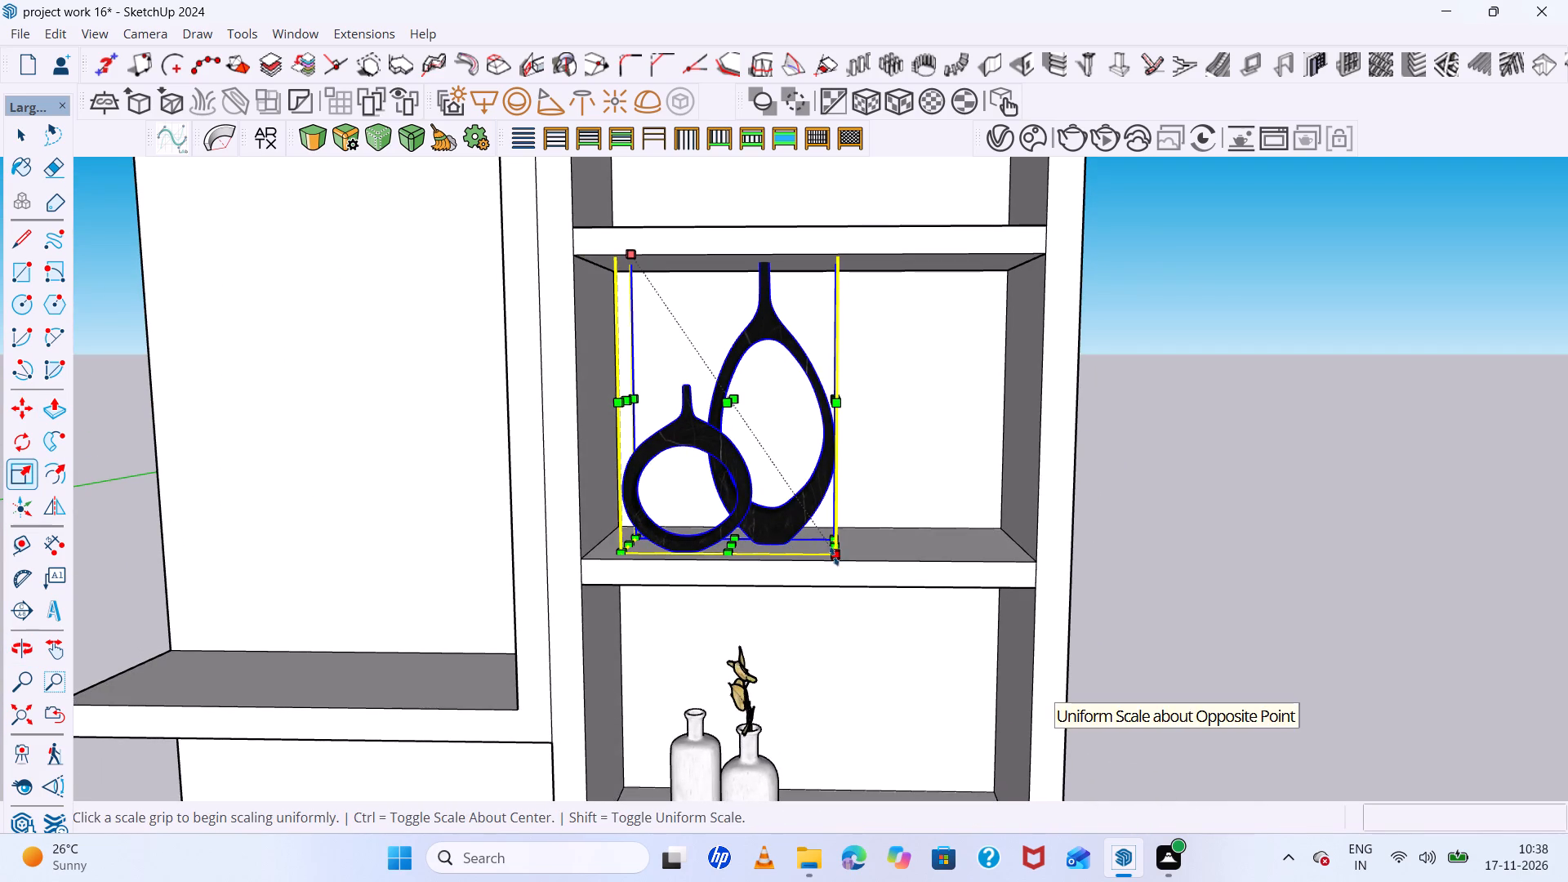
drag(835, 554, 816, 525)
drag(813, 523, 802, 509)
double_click(801, 508)
key(space)
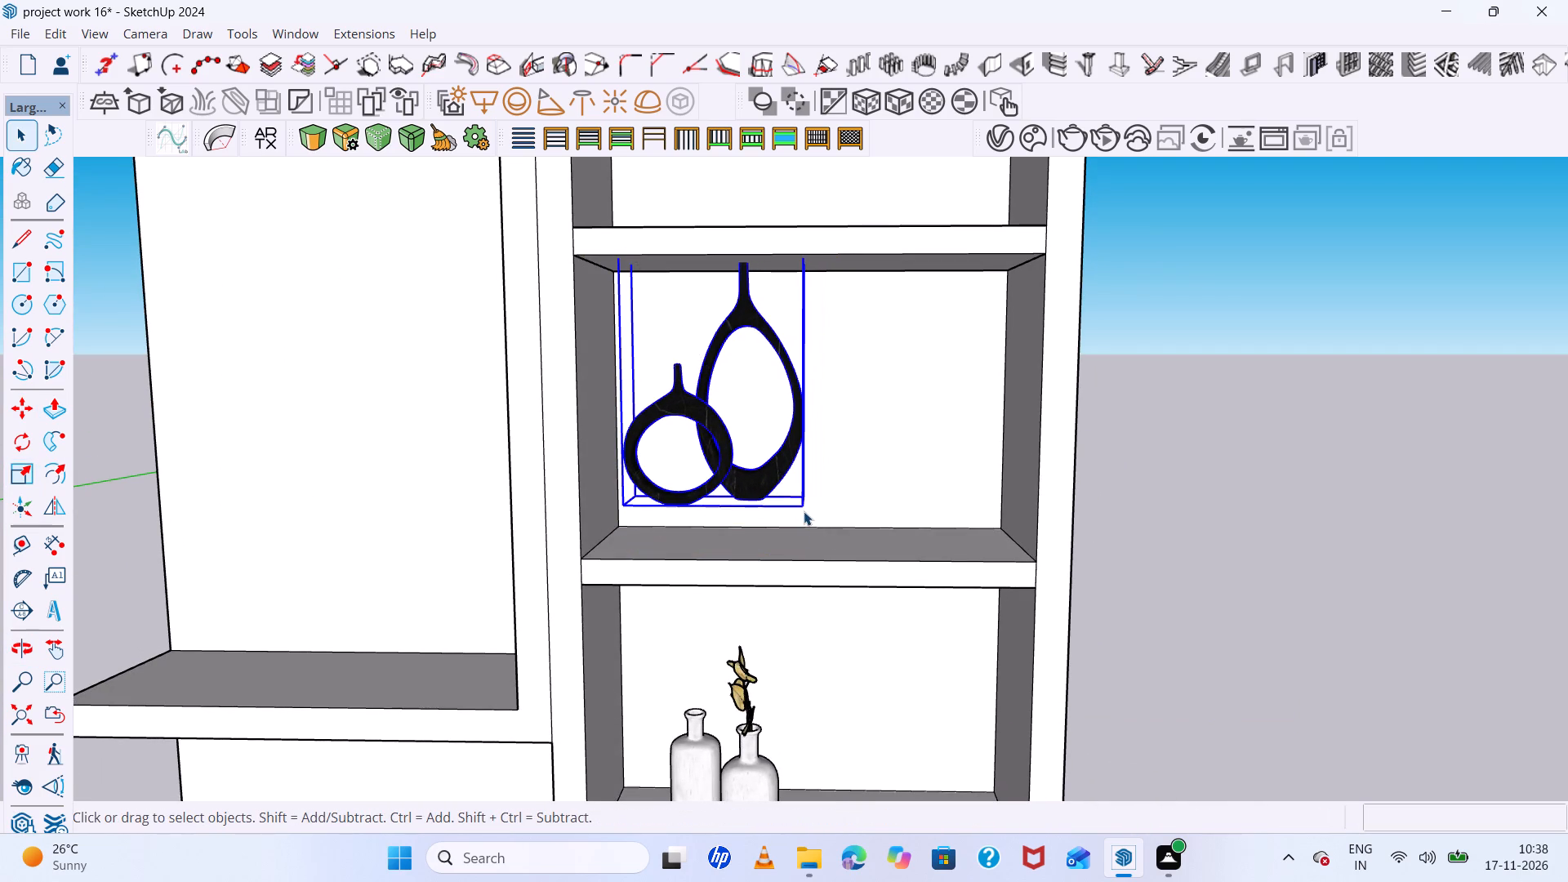
Lower the reduced ring-vase pair onto the shelf surface beneath it and clear the selection.
key(m)
click(808, 506)
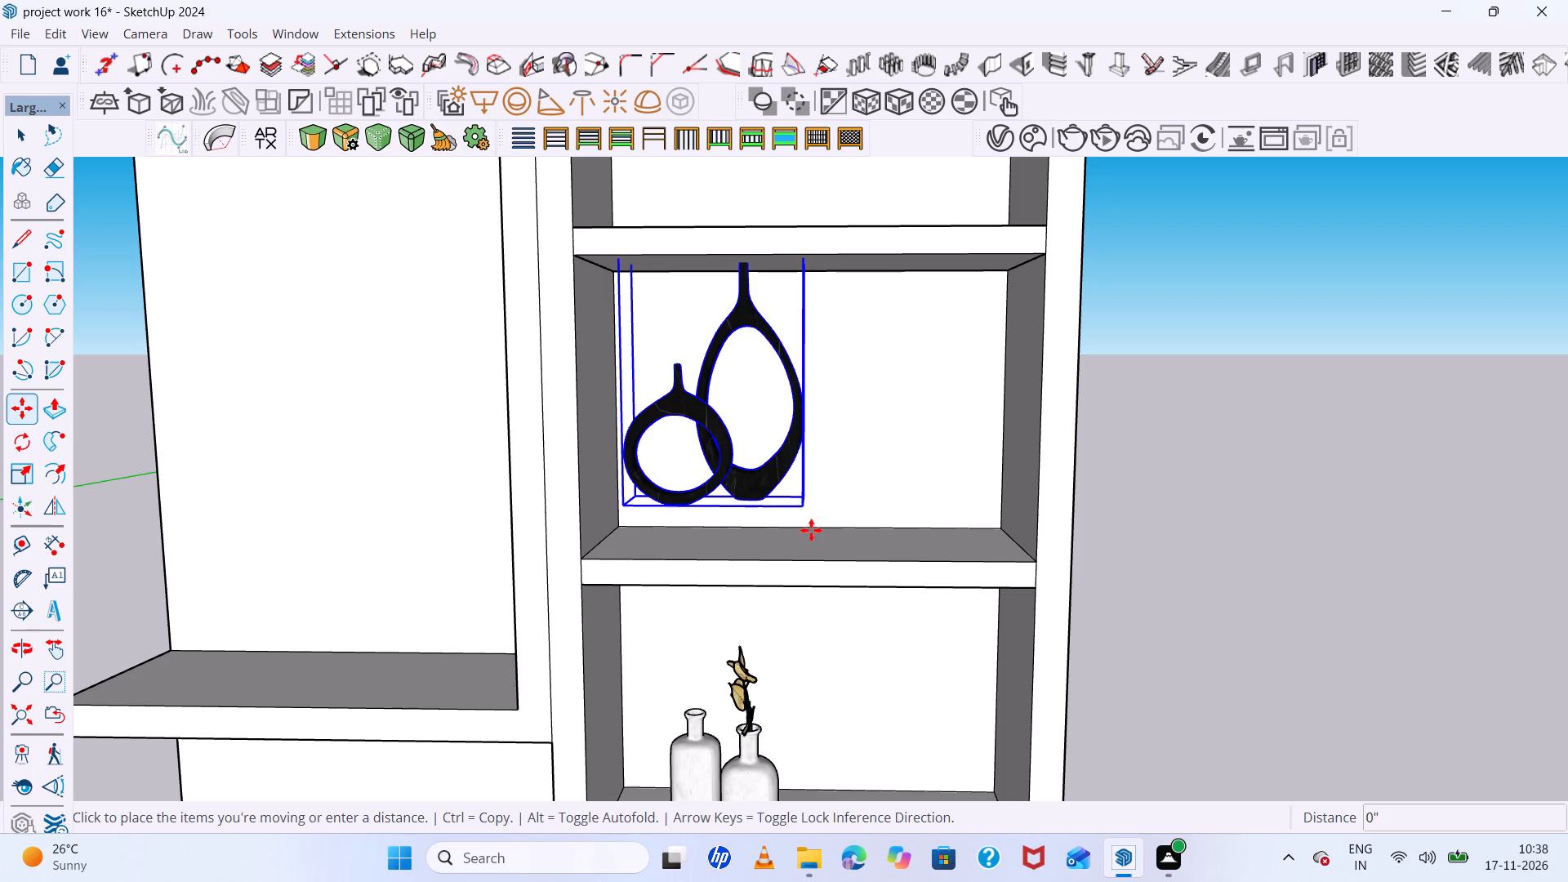
click(817, 547)
scroll(746, 523, down, 4)
middle_drag(746, 532, 811, 490)
key(space)
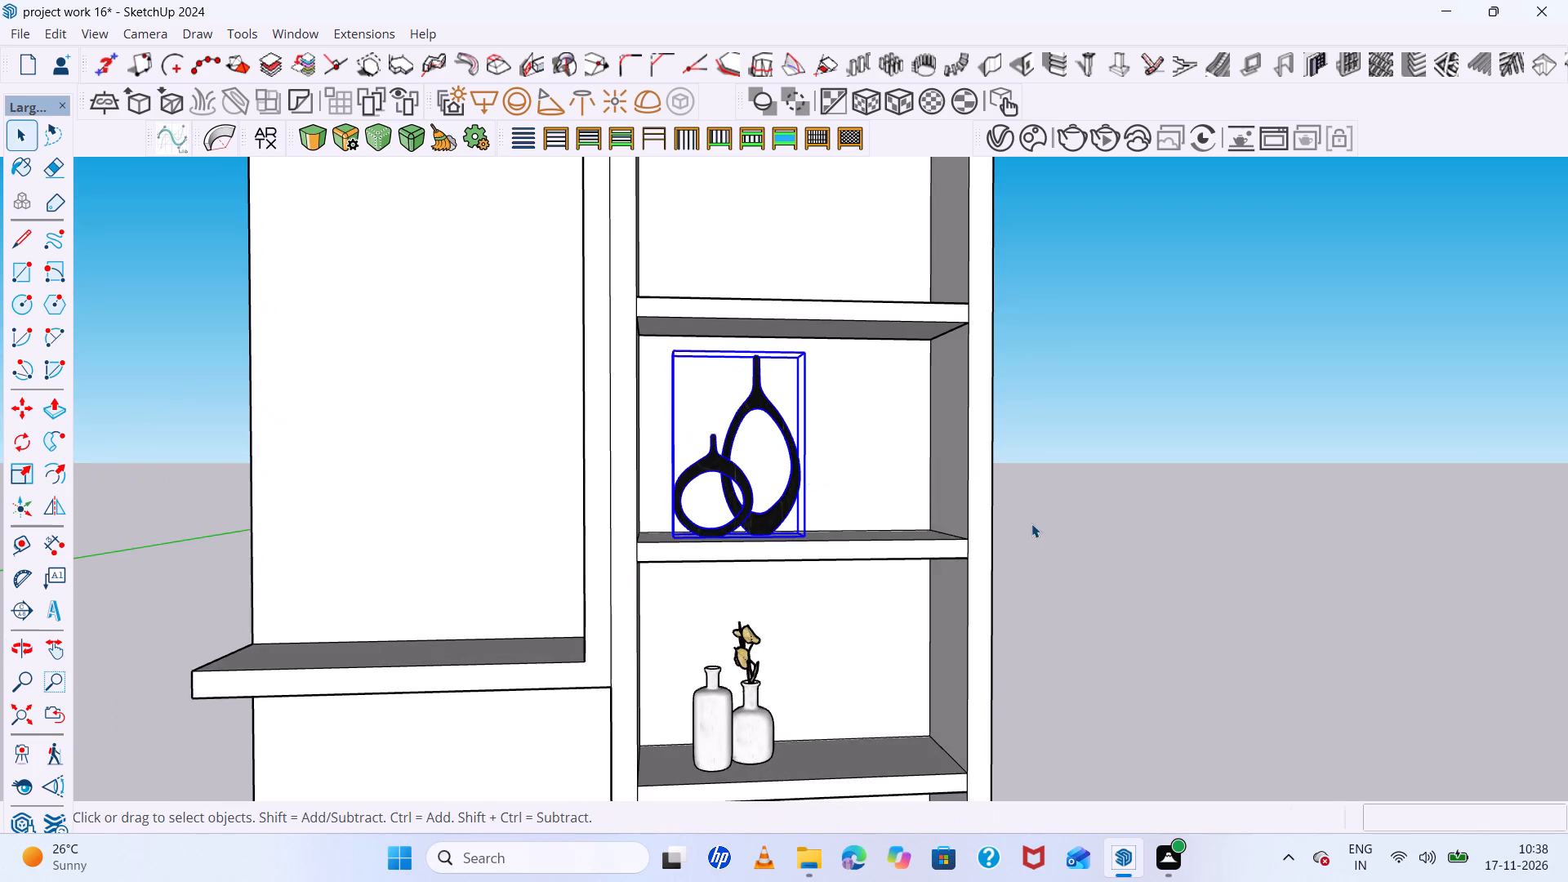
click(1033, 523)
Examine the ring-vase pair on its shelf and compare the third cabinet with the reference photo.
scroll(808, 498, down, 6)
middle_drag(805, 499, 569, 551)
scroll(650, 565, up, 7)
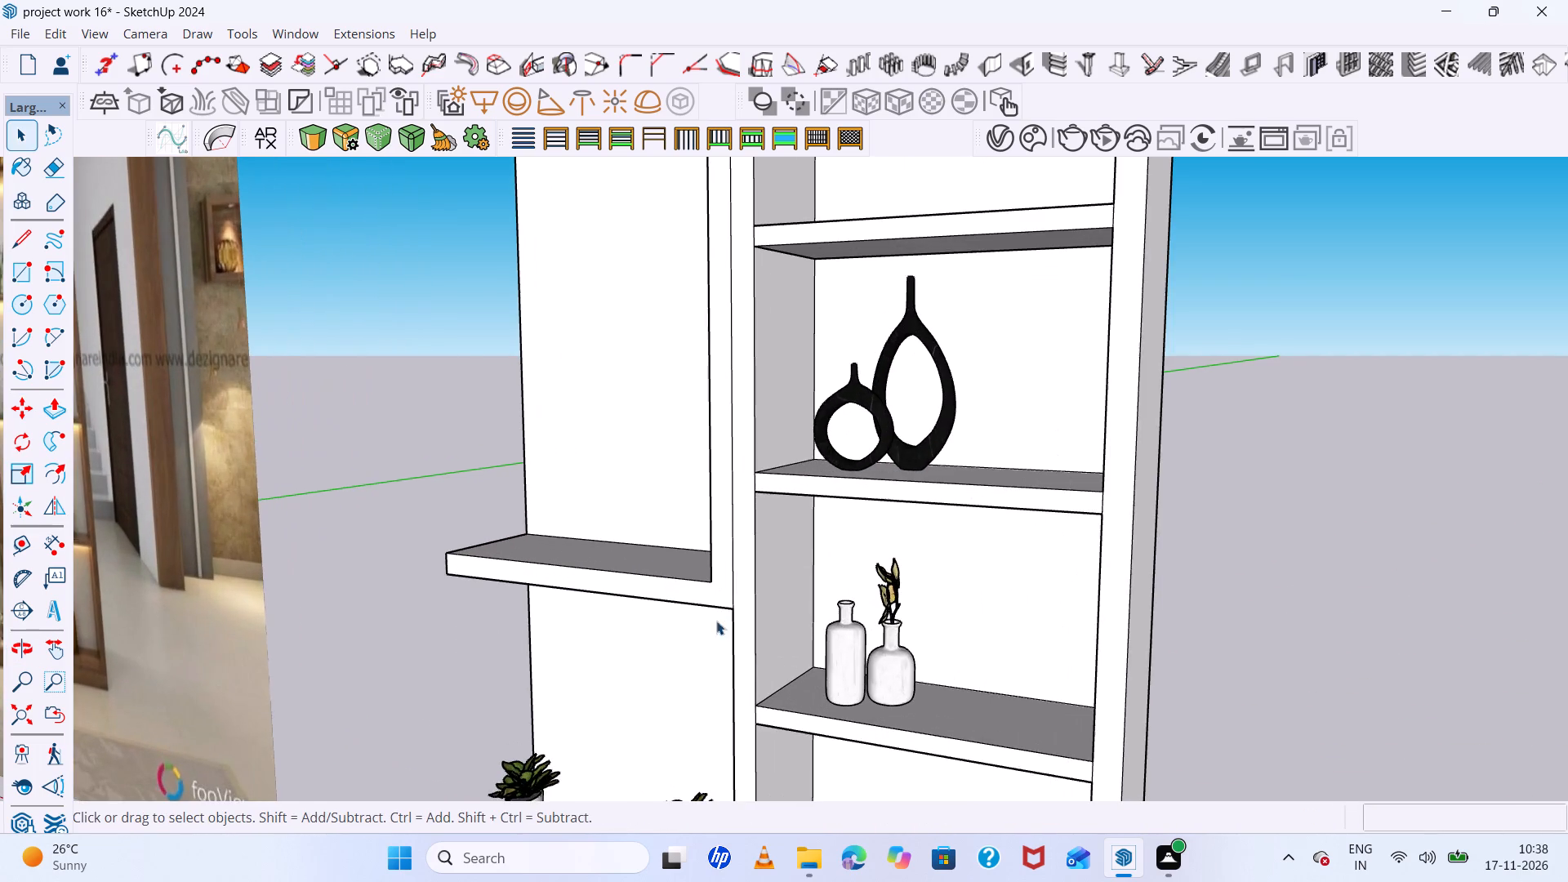
middle_drag(777, 692, 796, 635)
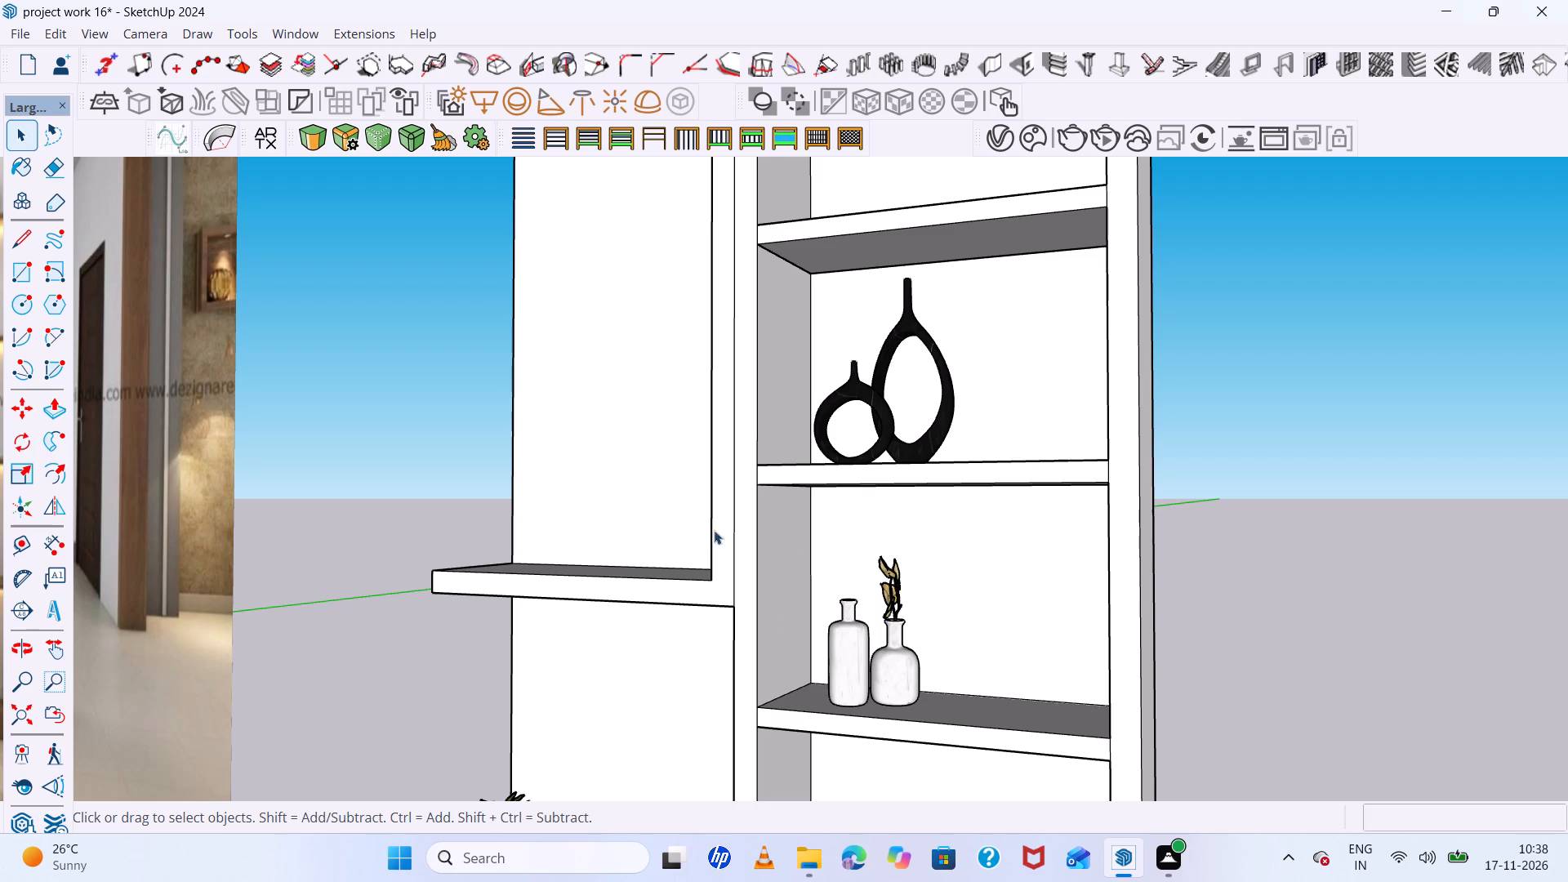
scroll(1009, 502, down, 17)
middle_drag(866, 501, 929, 541)
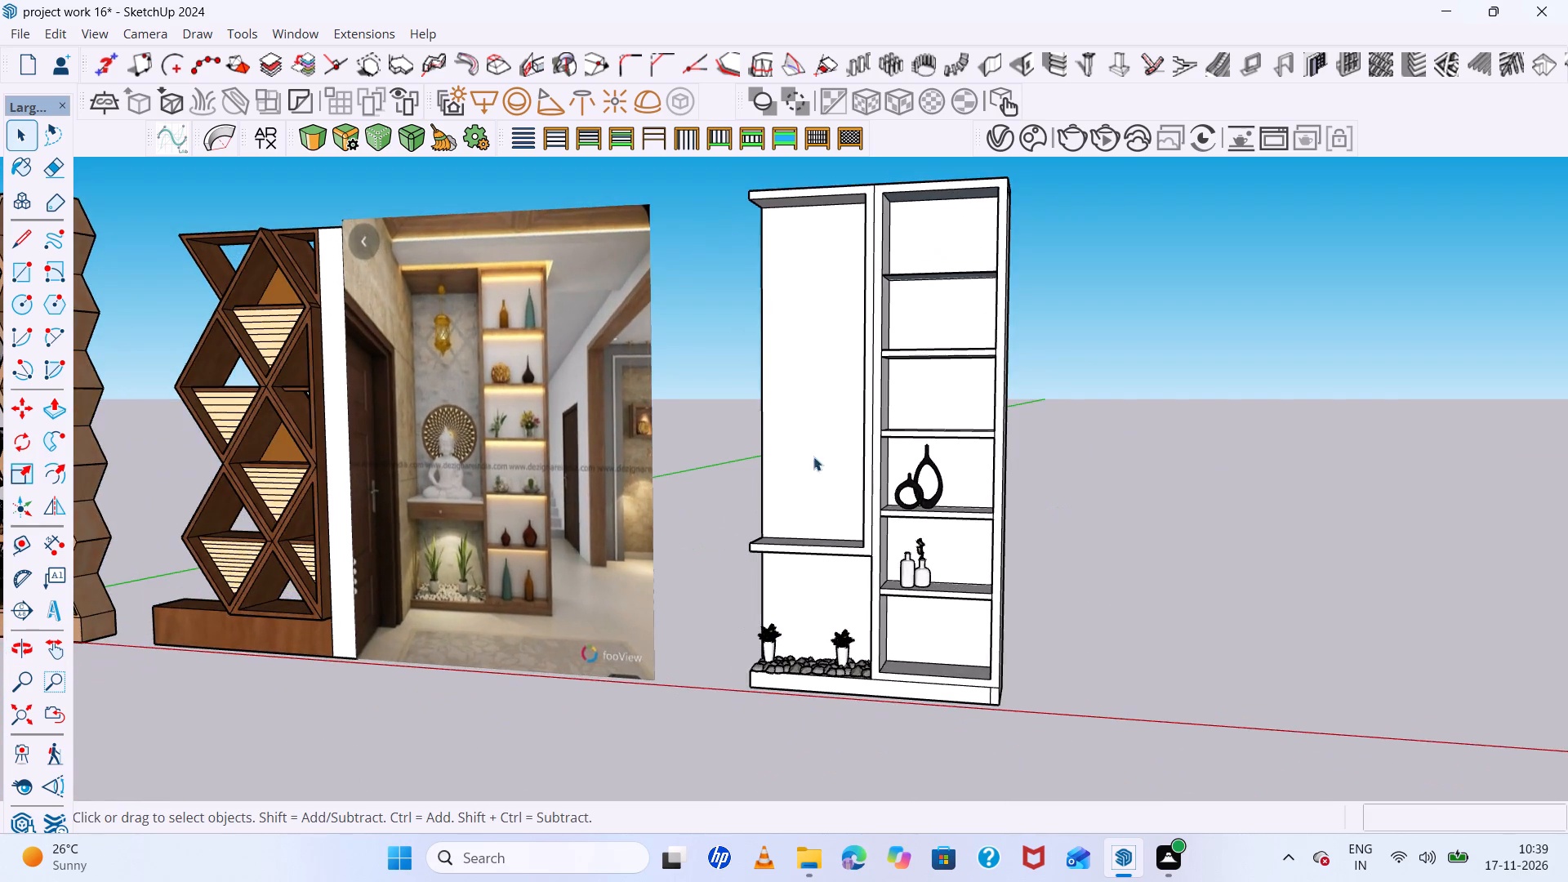
scroll(545, 409, up, 6)
scroll(541, 405, down, 5)
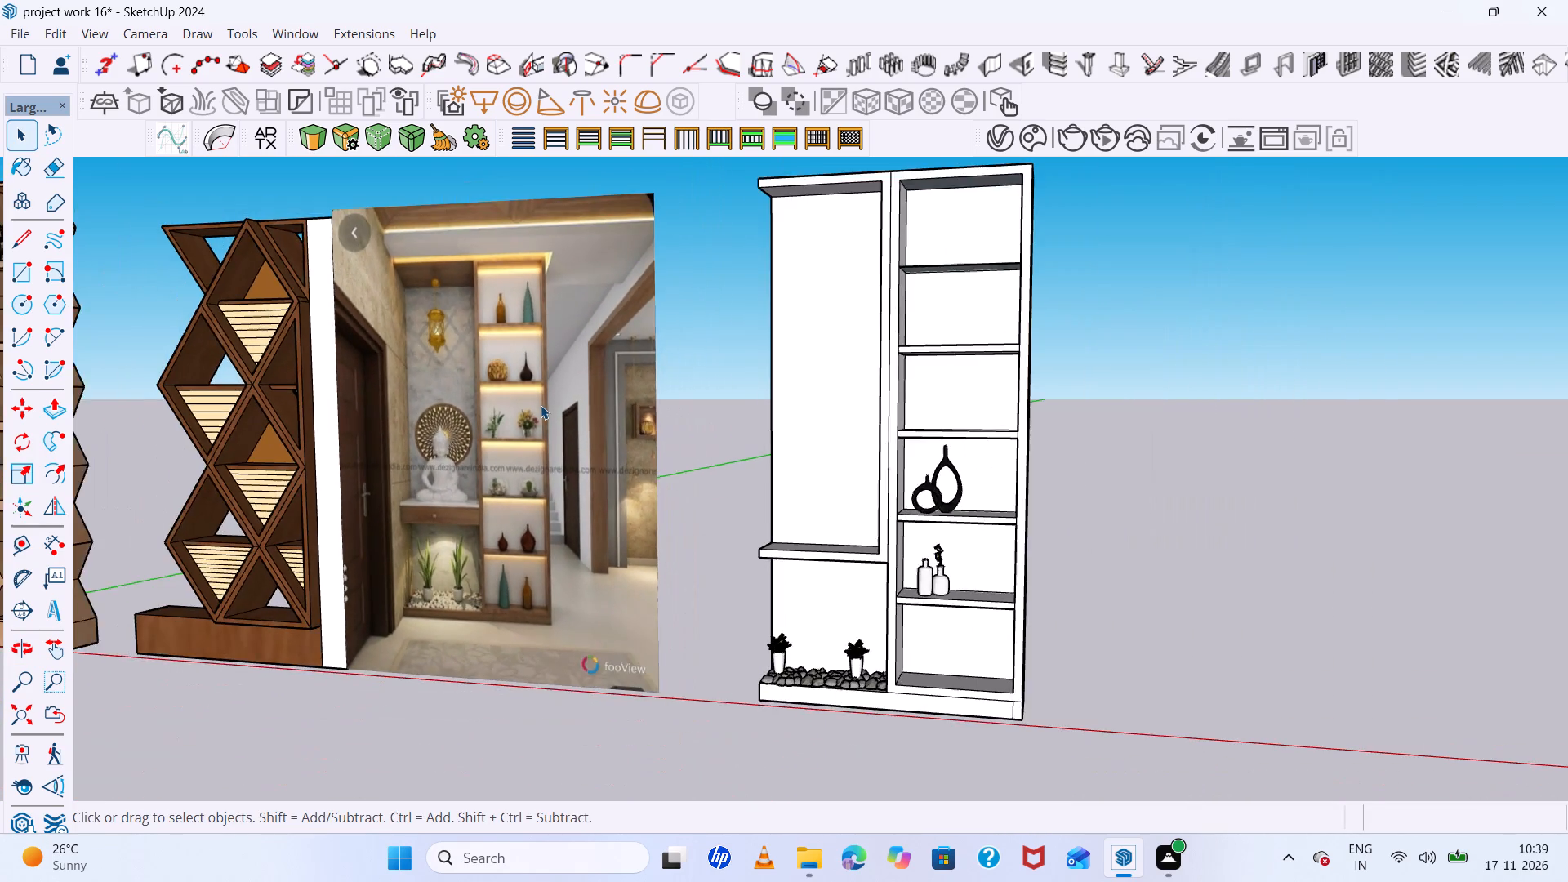
middle_drag(546, 409, 584, 444)
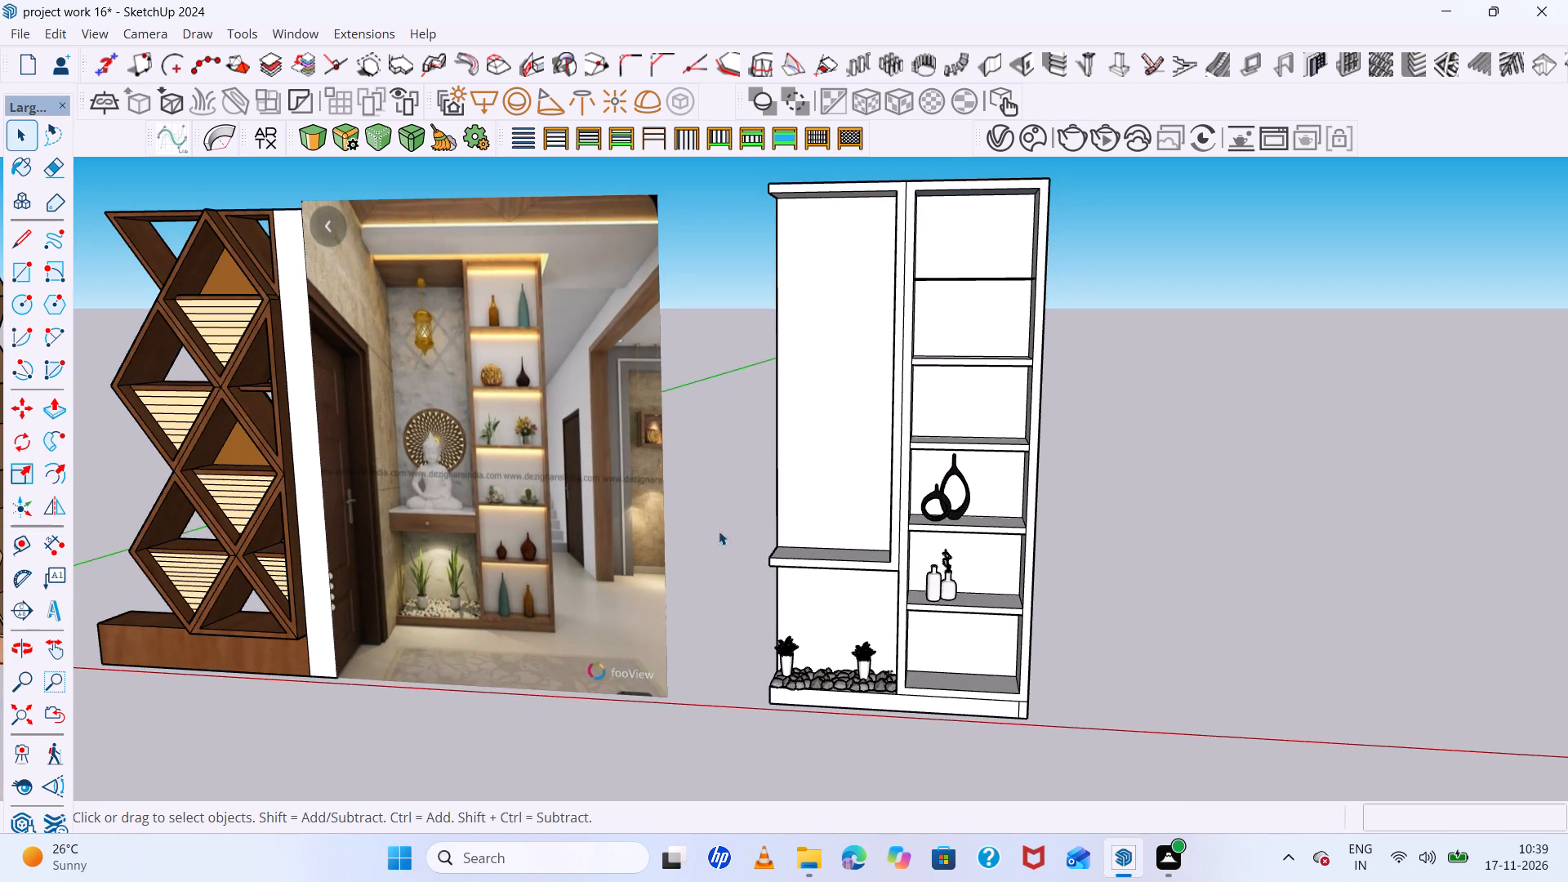
Thicken the third cabinet's thin topmost inner shelf by extruding its upper face 0.4" upward.
scroll(983, 371, up, 4)
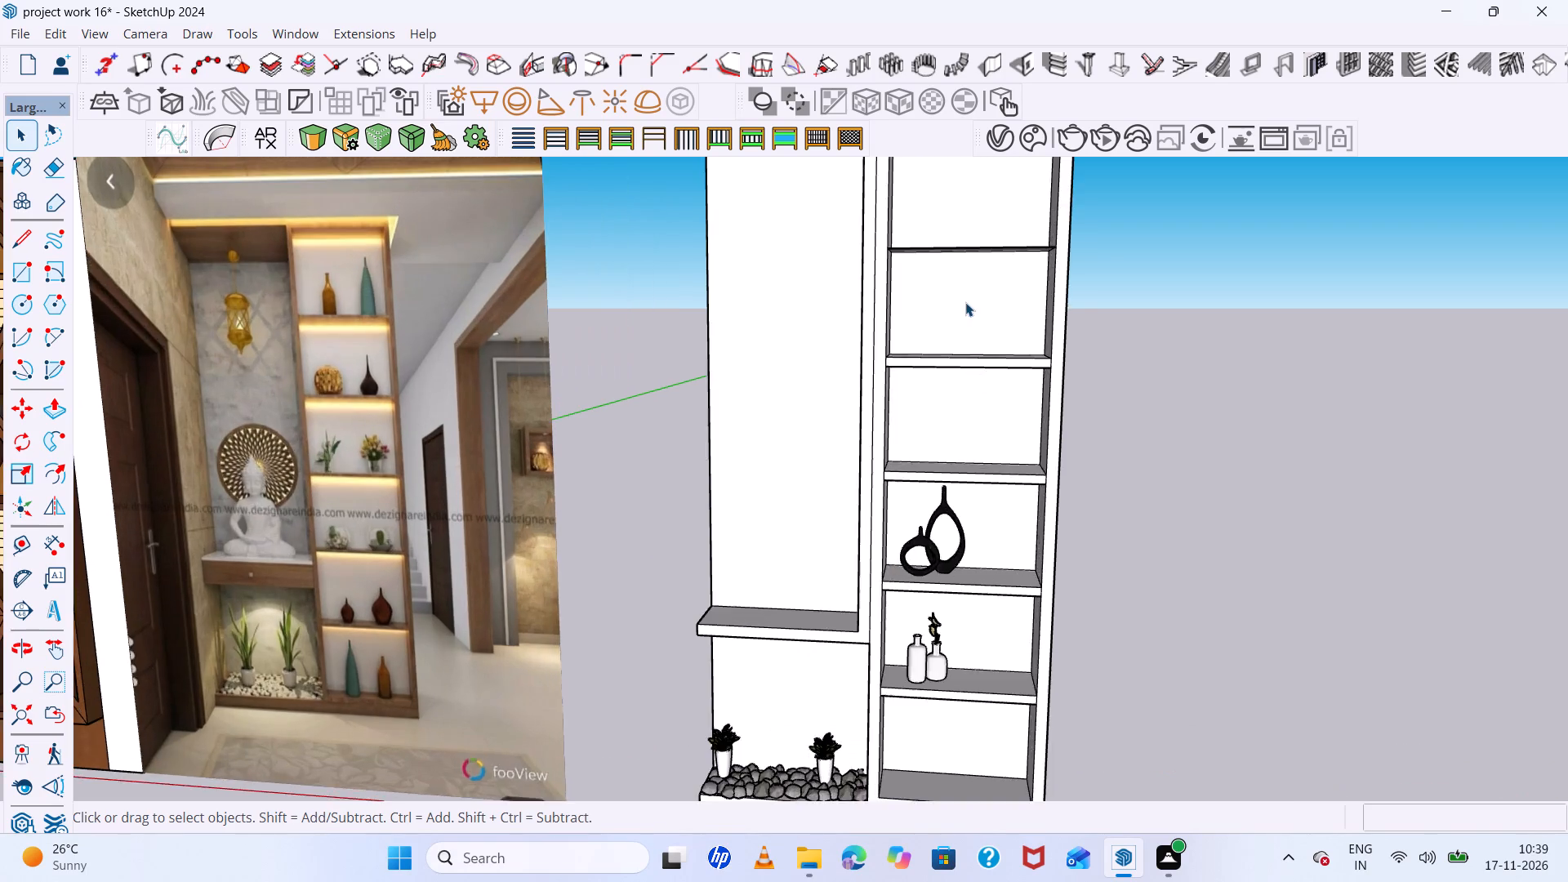
scroll(965, 302, up, 2)
middle_drag(978, 354, 1020, 501)
scroll(1020, 501, down, 5)
scroll(1038, 345, up, 10)
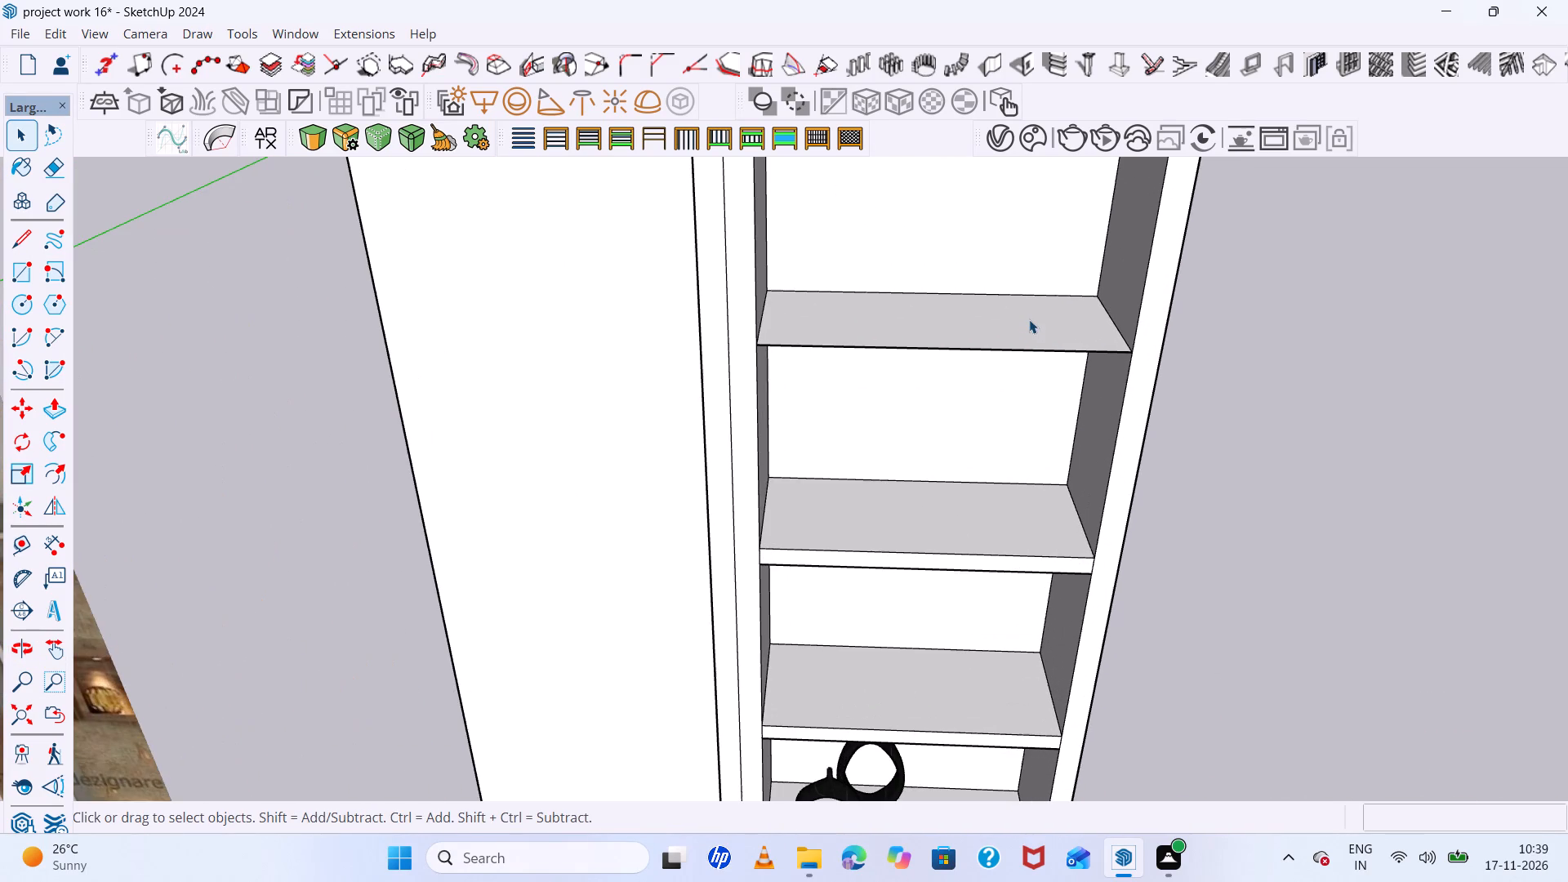
click(1029, 319)
key(p)
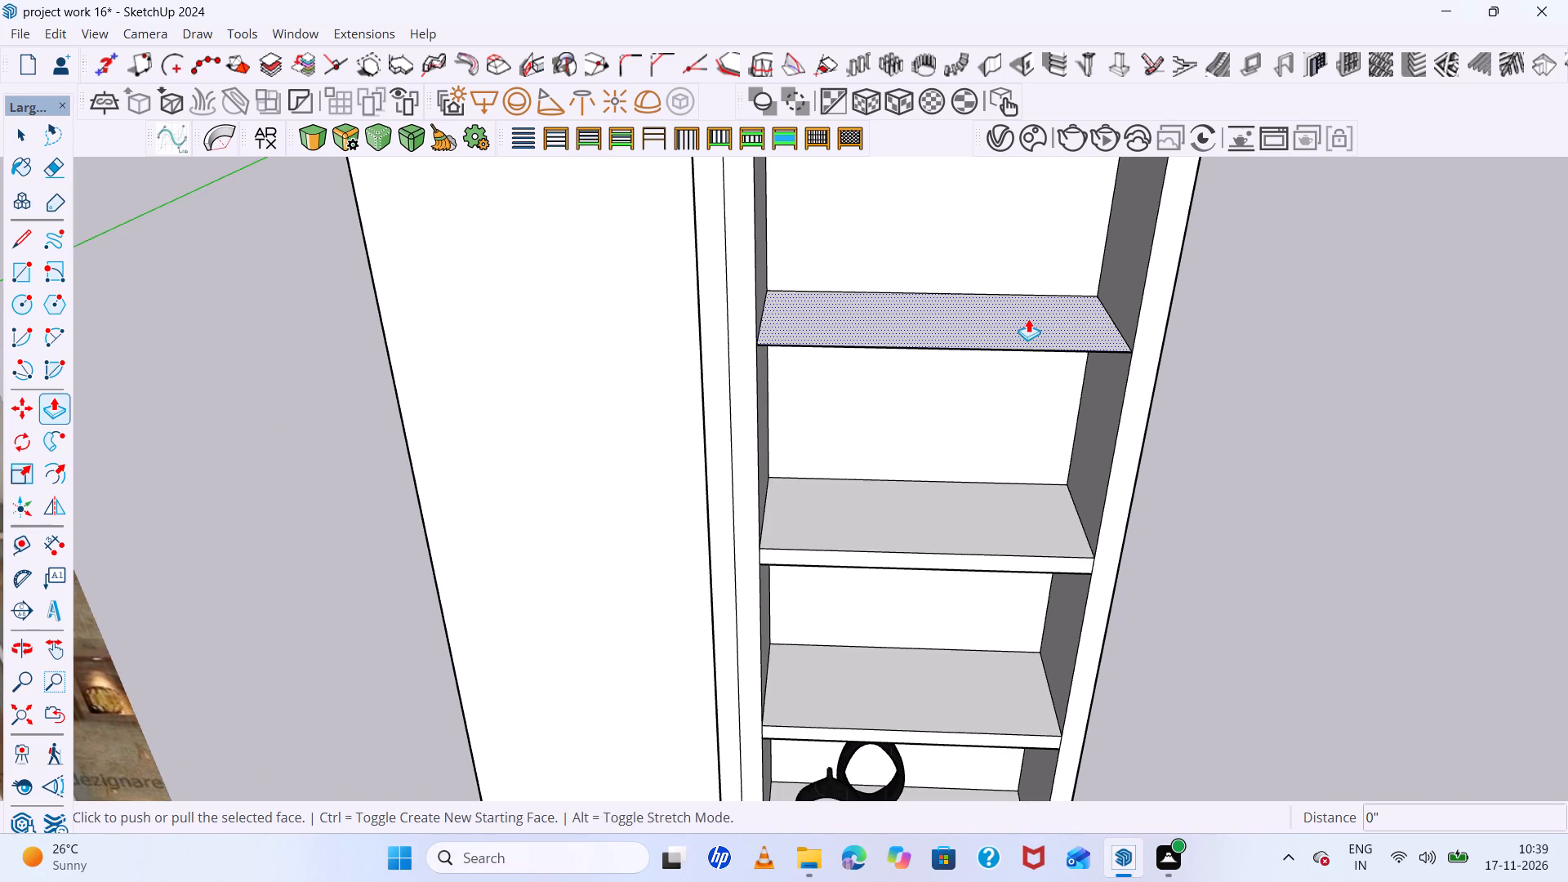
click(1028, 318)
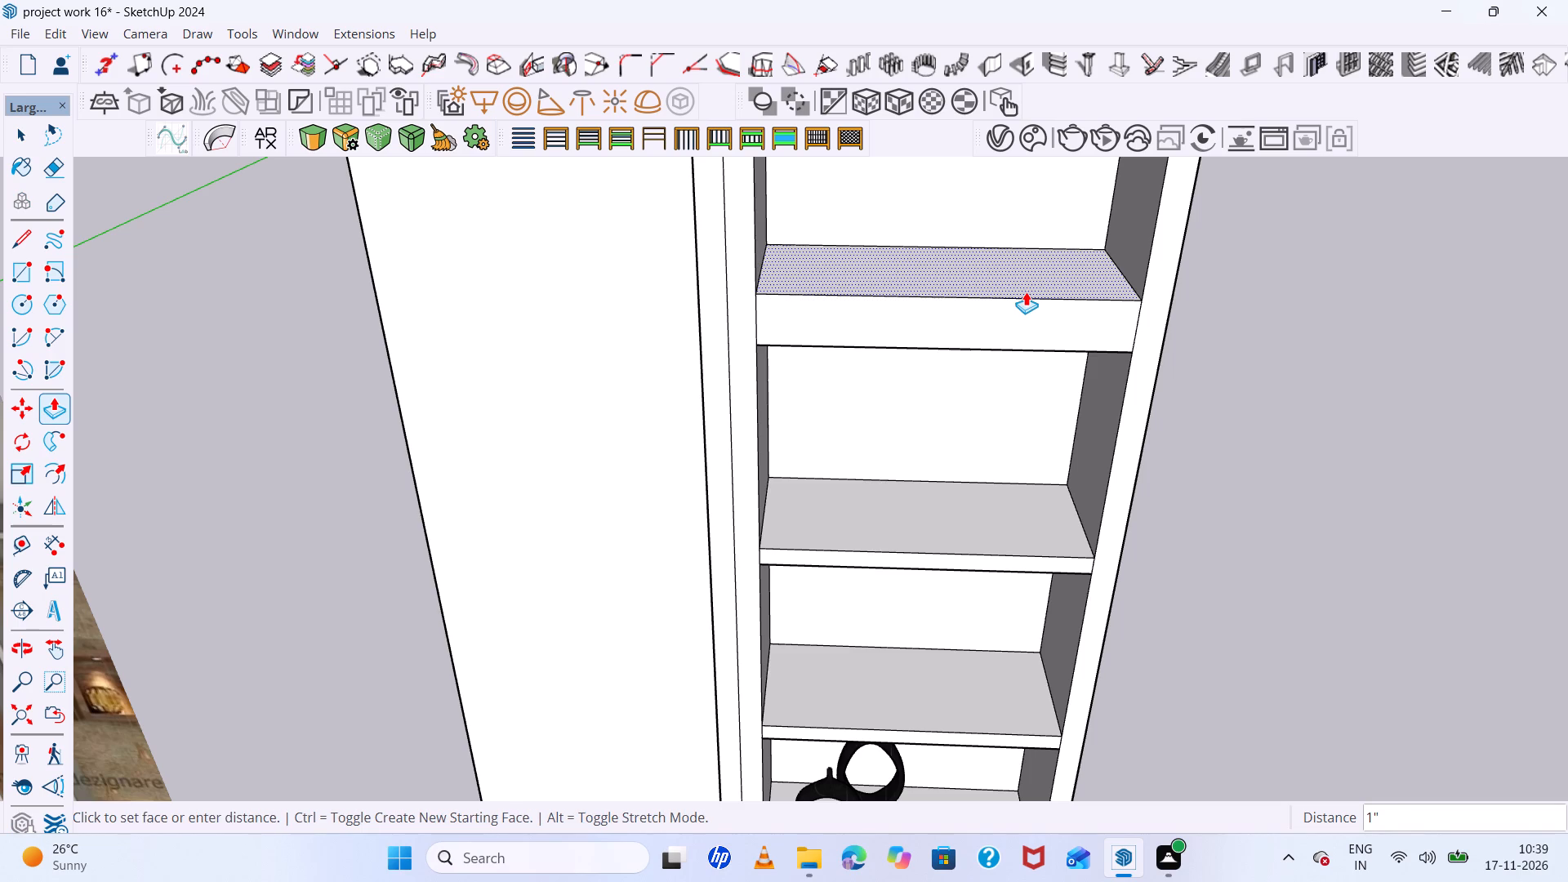
text(.4)
key(Return)
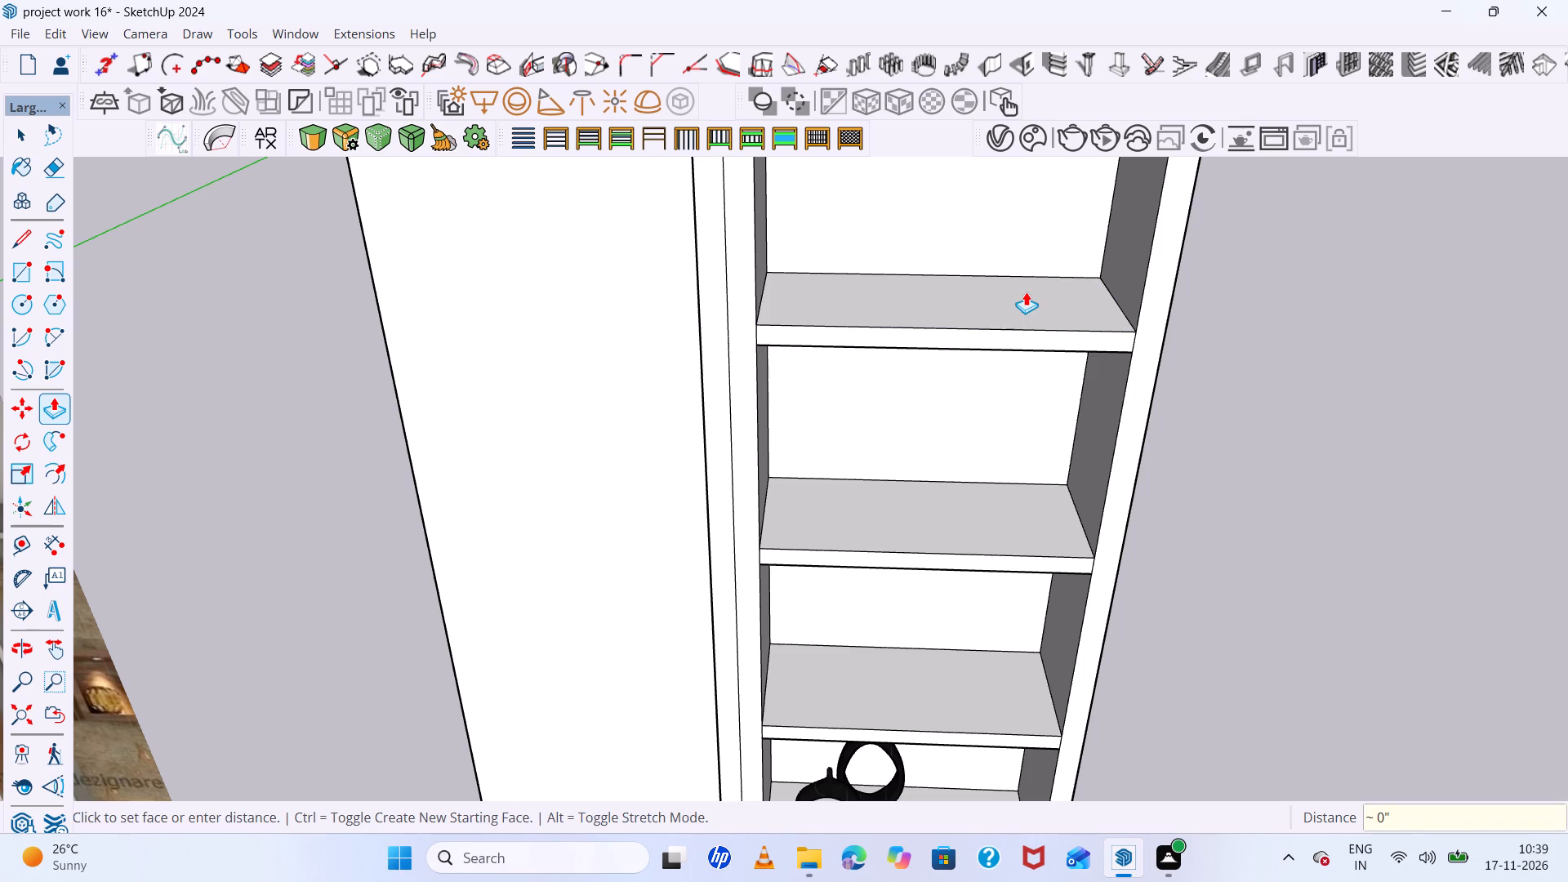
Review the third cabinet's shelves and placed decor from several angles alongside the reference photo and the other two units.
scroll(920, 448, down, 16)
scroll(967, 563, down, 5)
middle_drag(992, 586, 987, 500)
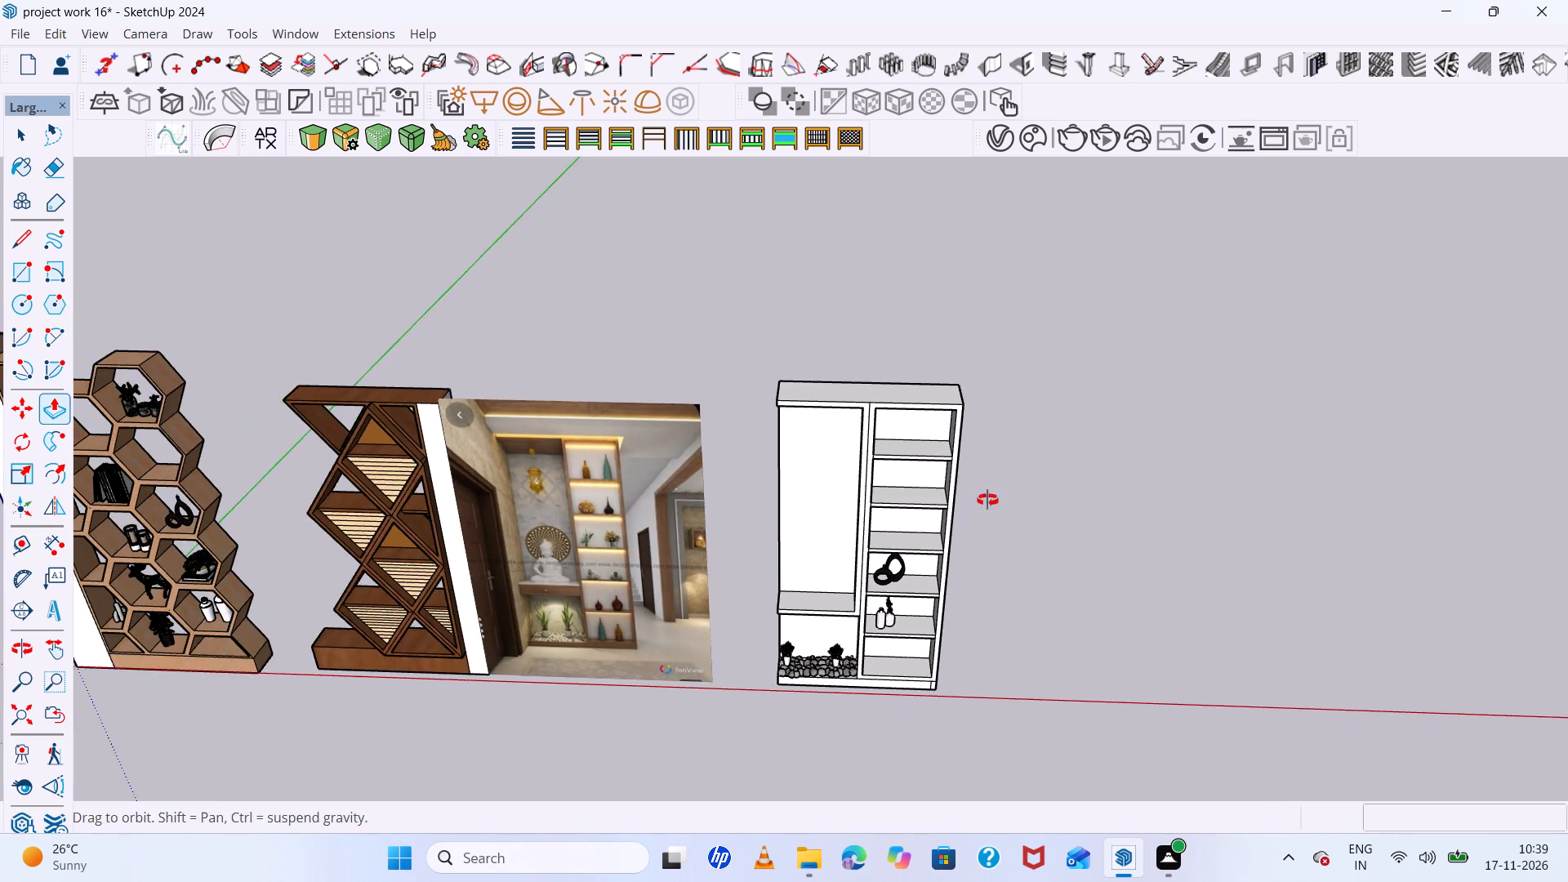
middle_drag(987, 500, 987, 426)
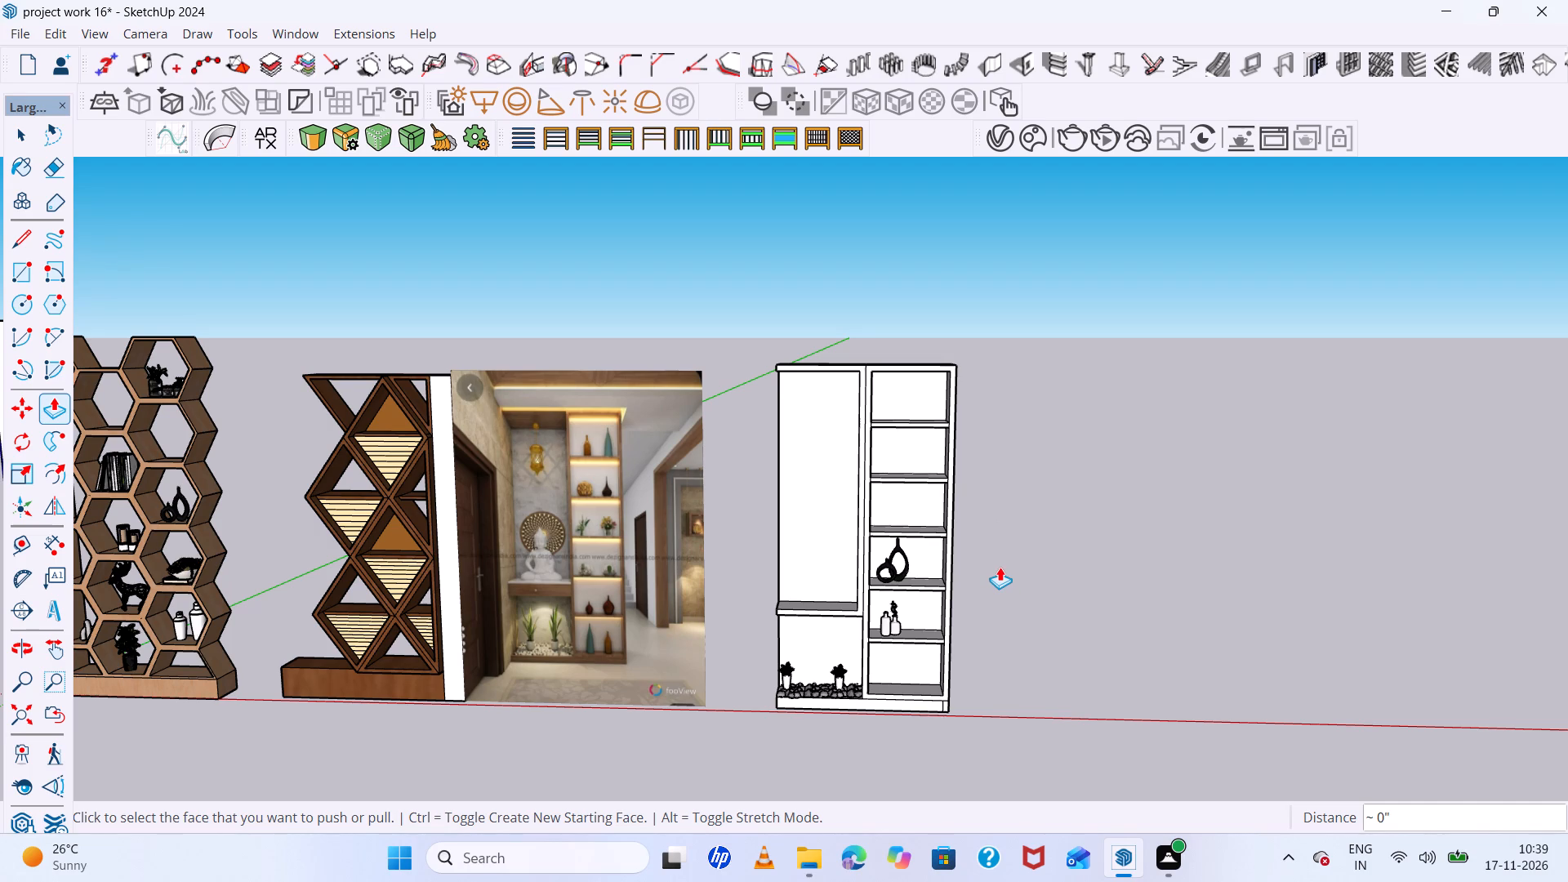
scroll(1000, 567, down, 1)
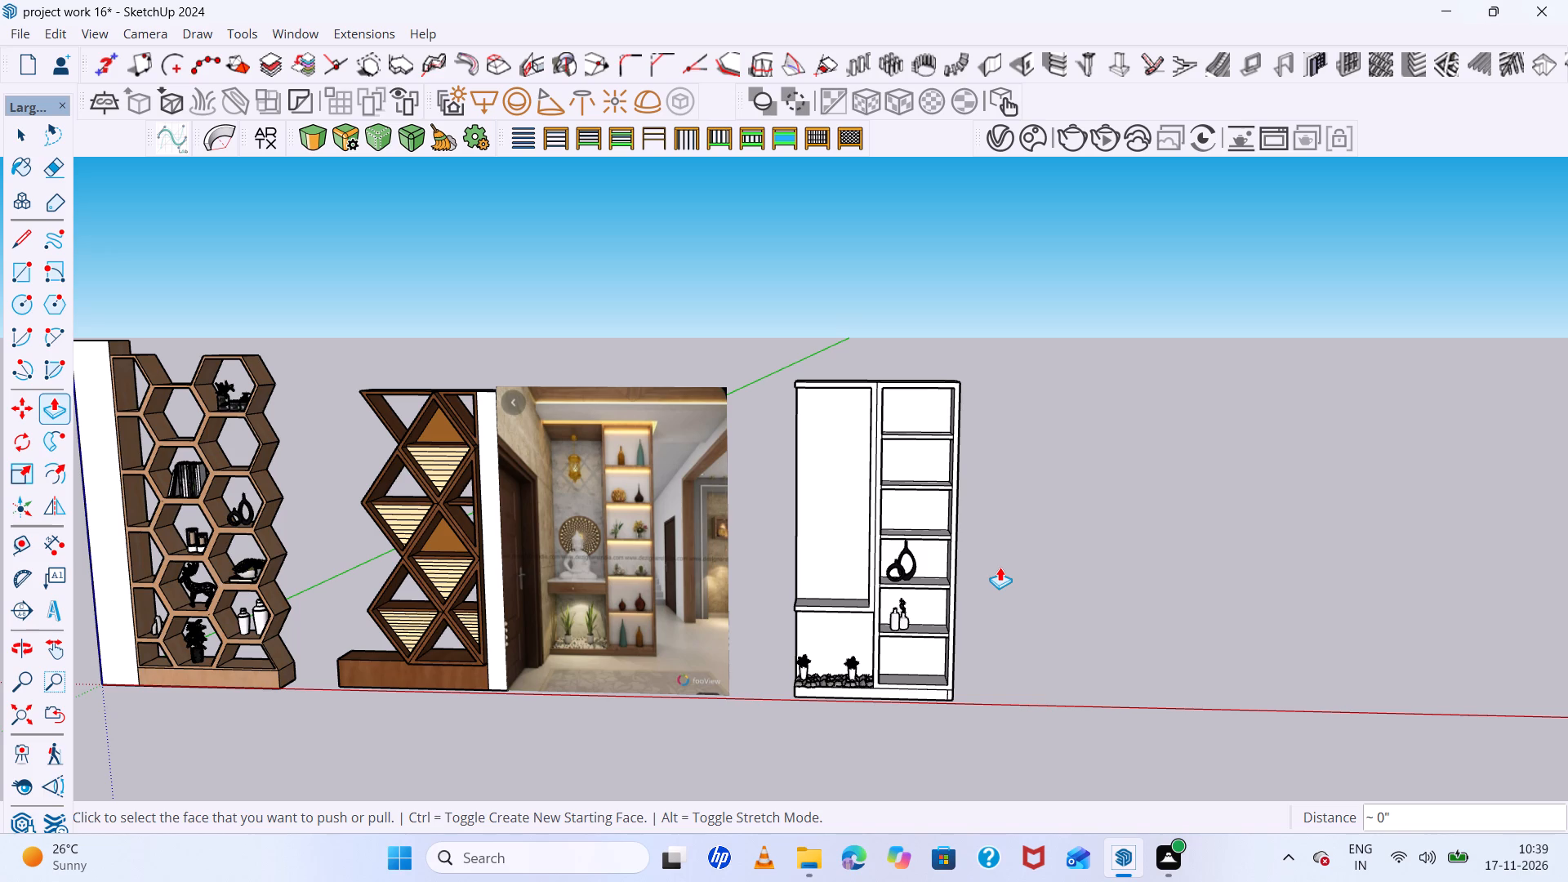
scroll(1000, 567, up, 1)
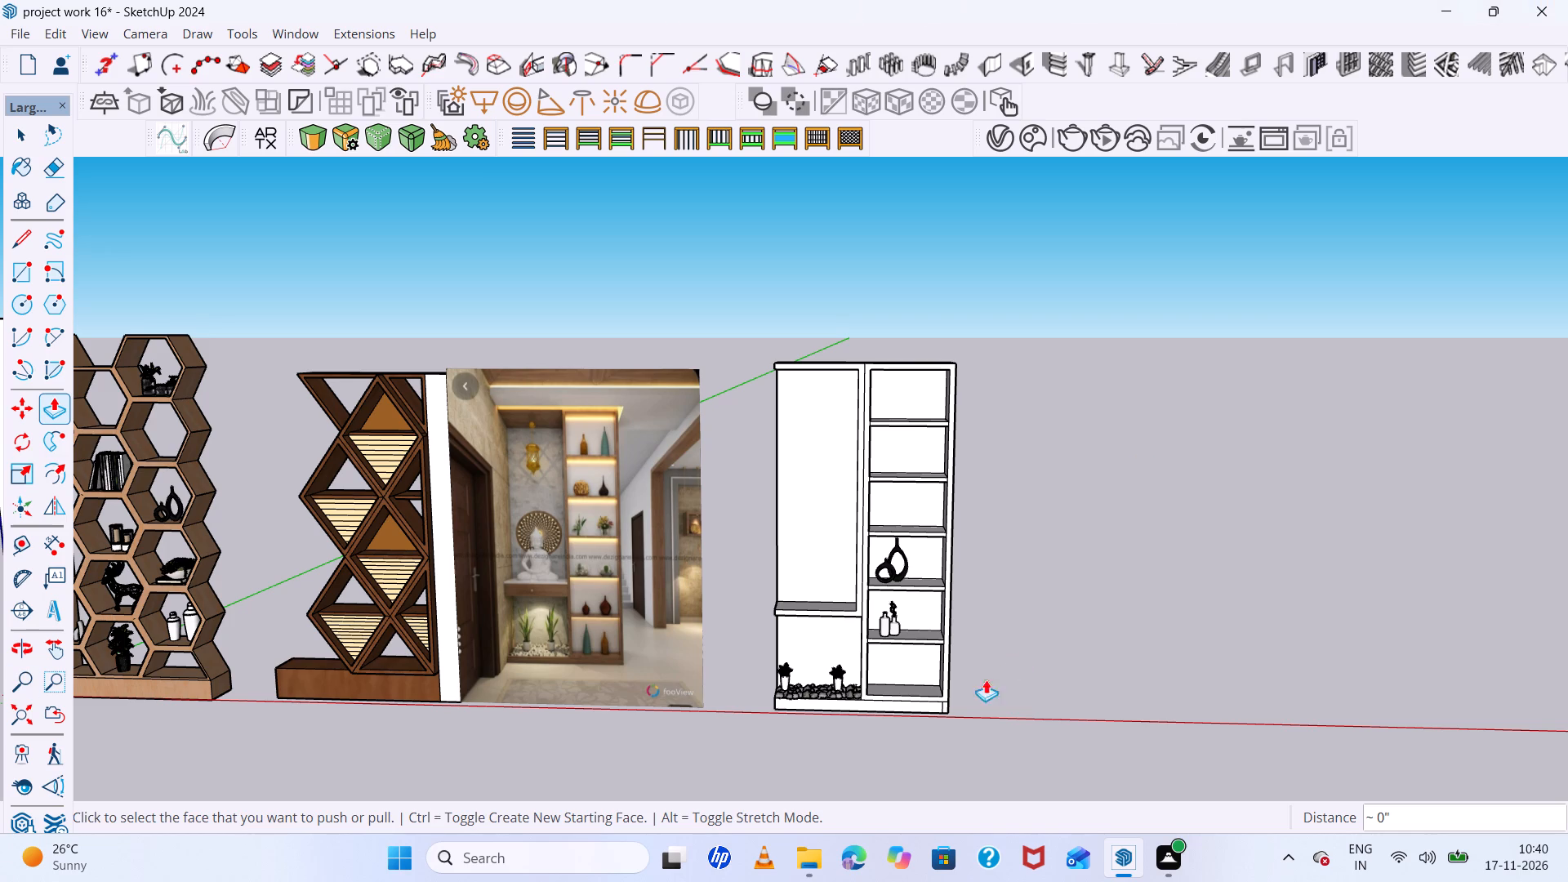
scroll(903, 639, up, 15)
middle_drag(913, 578, 1070, 626)
key(space)
middle_drag(911, 578, 836, 555)
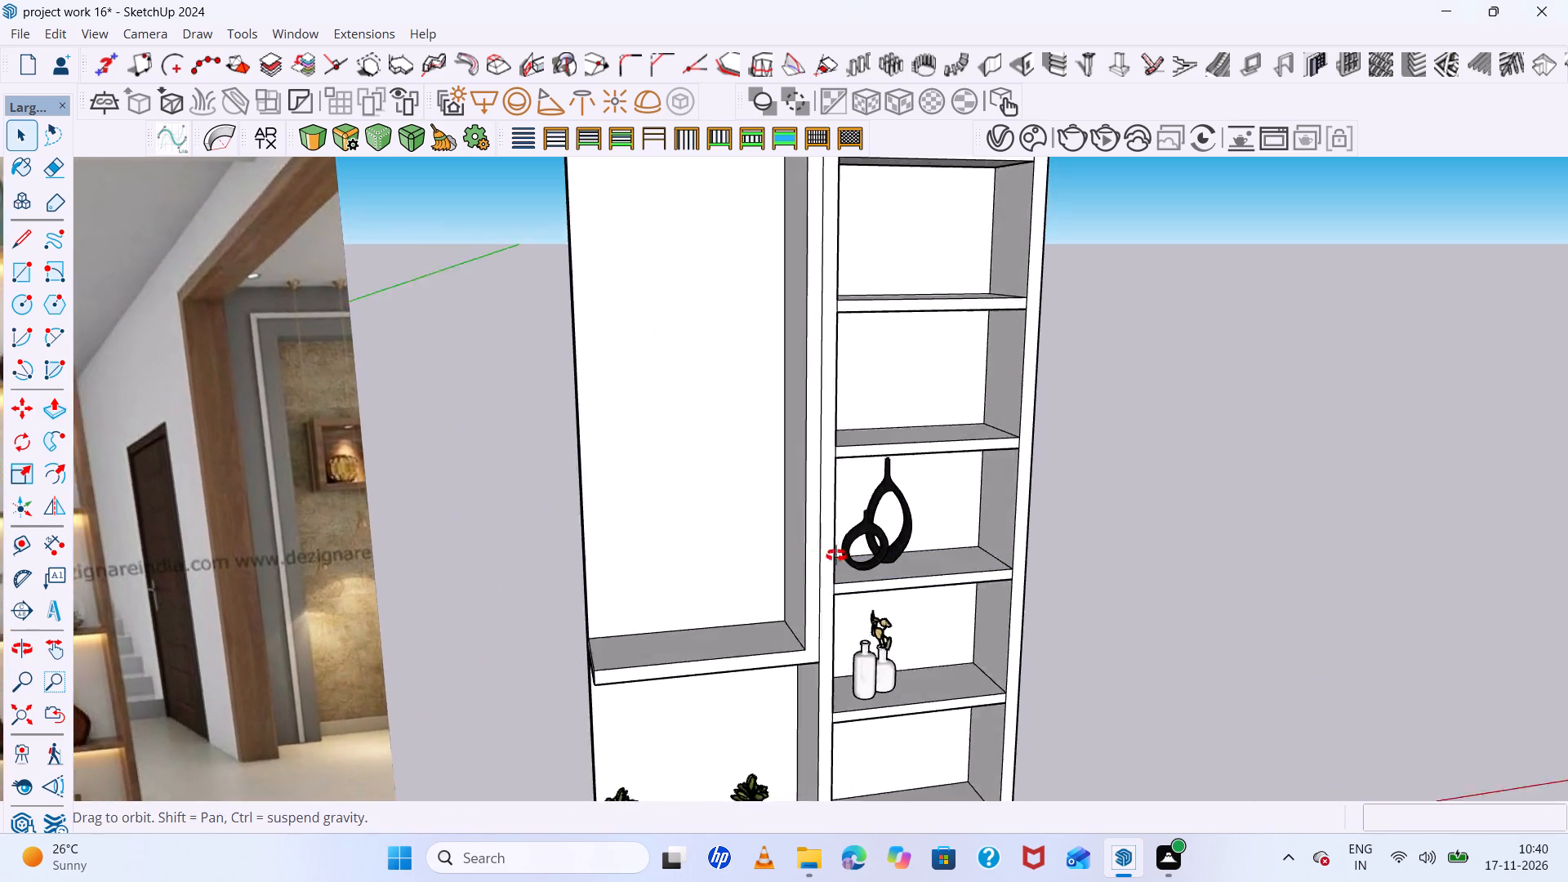
middle_drag(836, 555, 719, 518)
click(1148, 567)
scroll(1044, 537, down, 18)
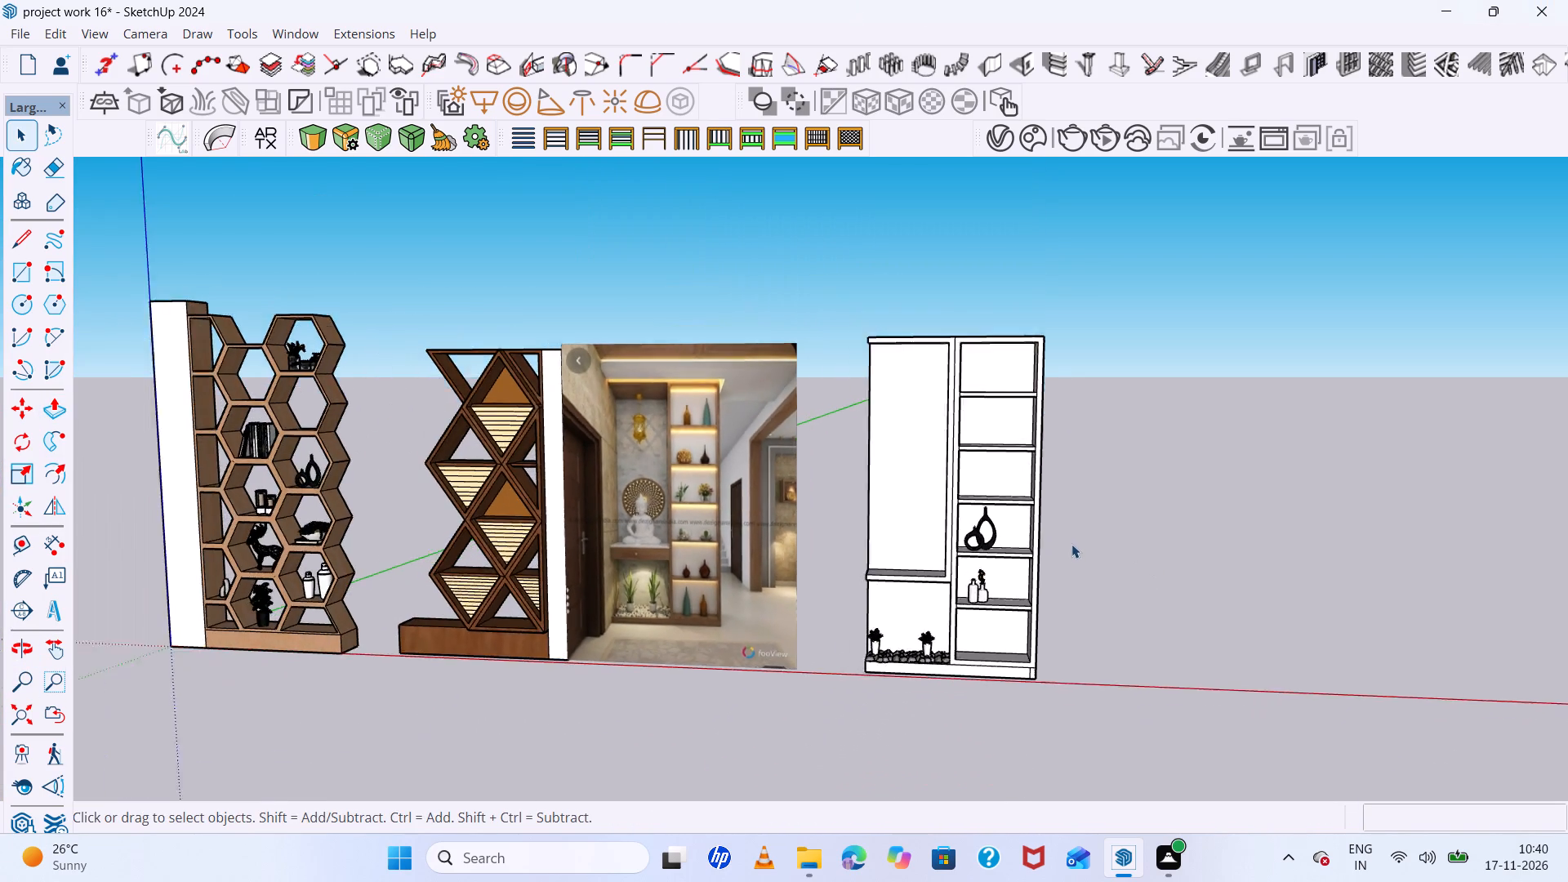
middle_drag(1071, 544, 916, 517)
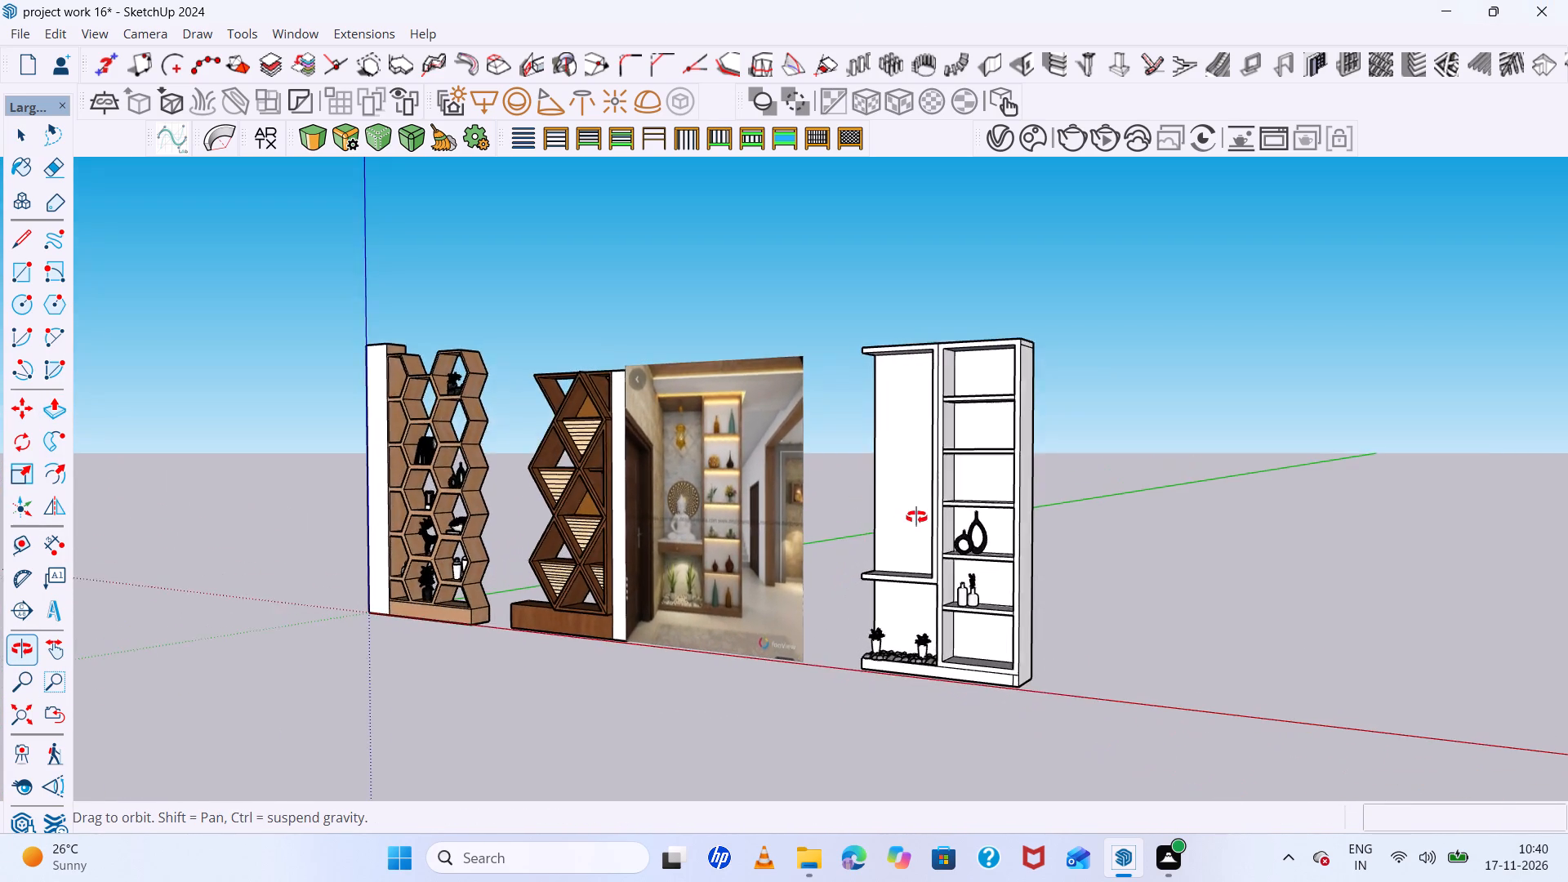
middle_drag(916, 517, 913, 517)
scroll(964, 601, up, 18)
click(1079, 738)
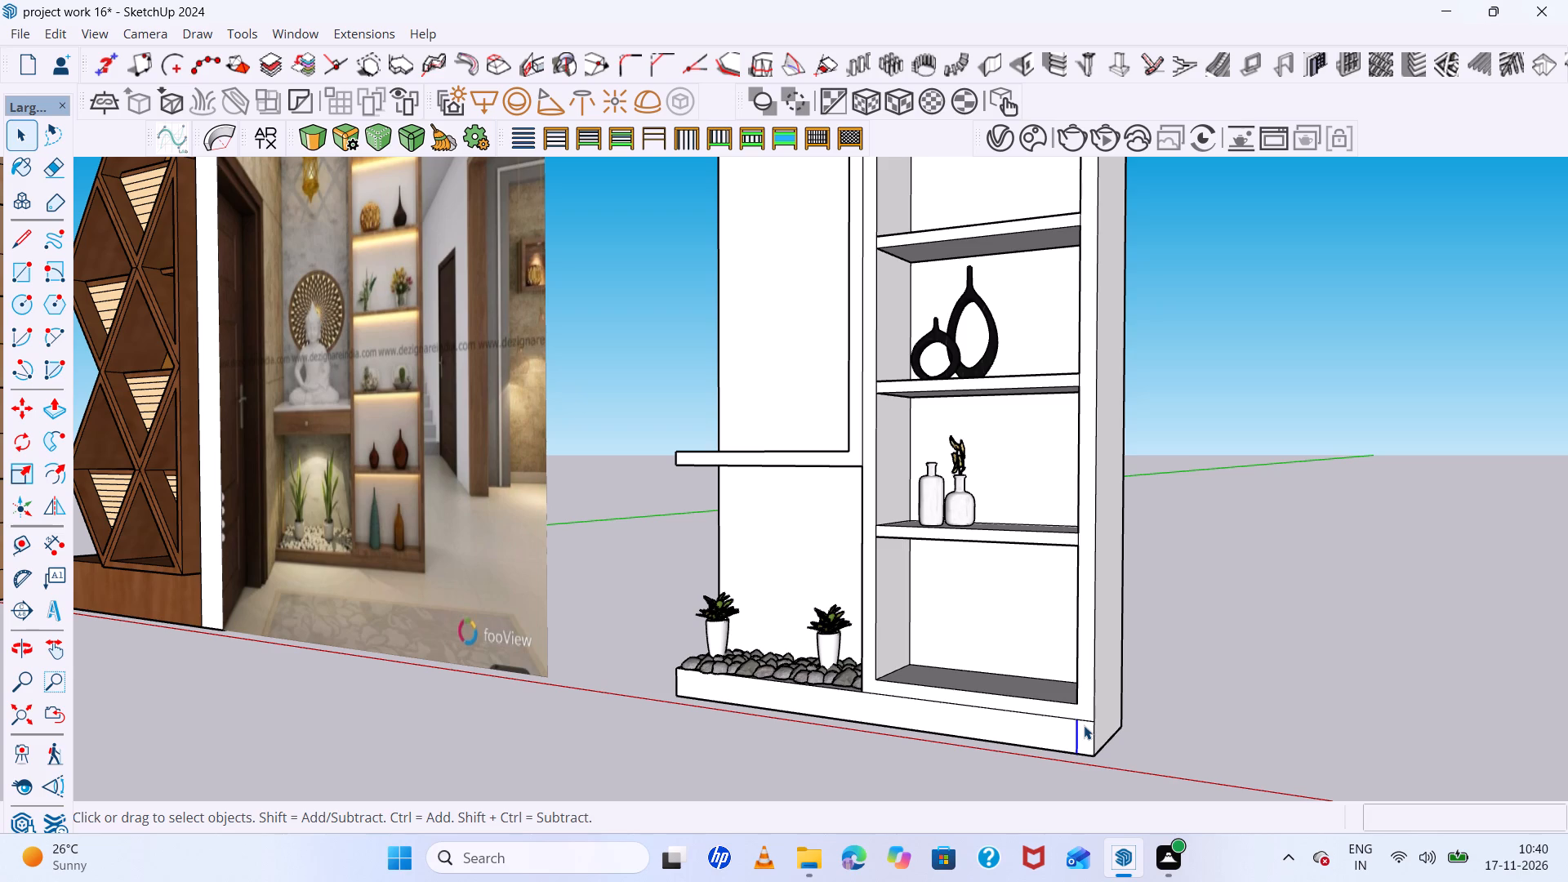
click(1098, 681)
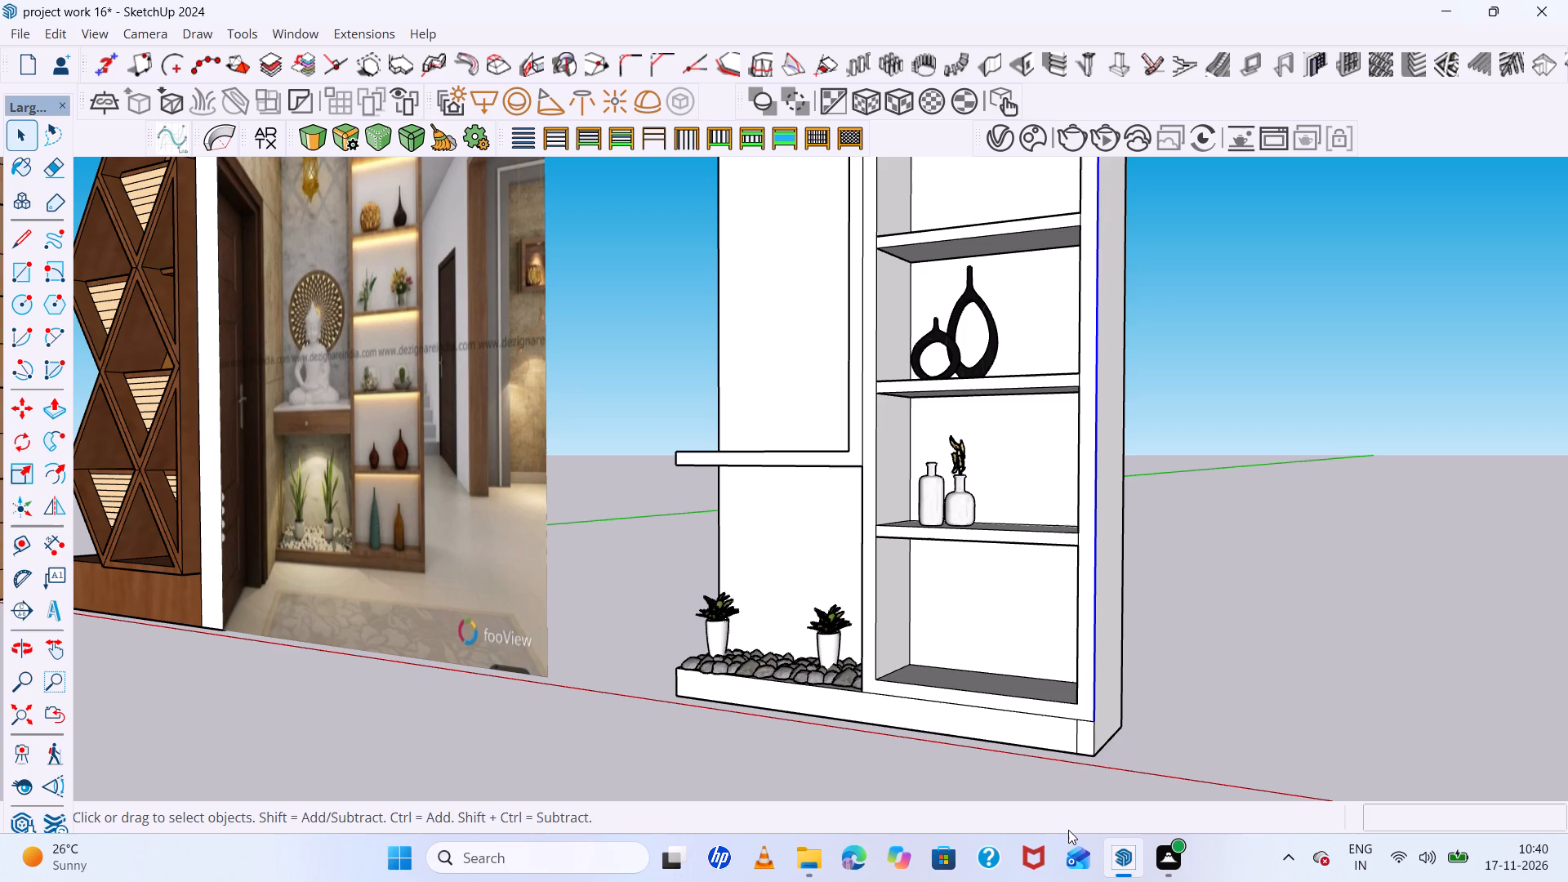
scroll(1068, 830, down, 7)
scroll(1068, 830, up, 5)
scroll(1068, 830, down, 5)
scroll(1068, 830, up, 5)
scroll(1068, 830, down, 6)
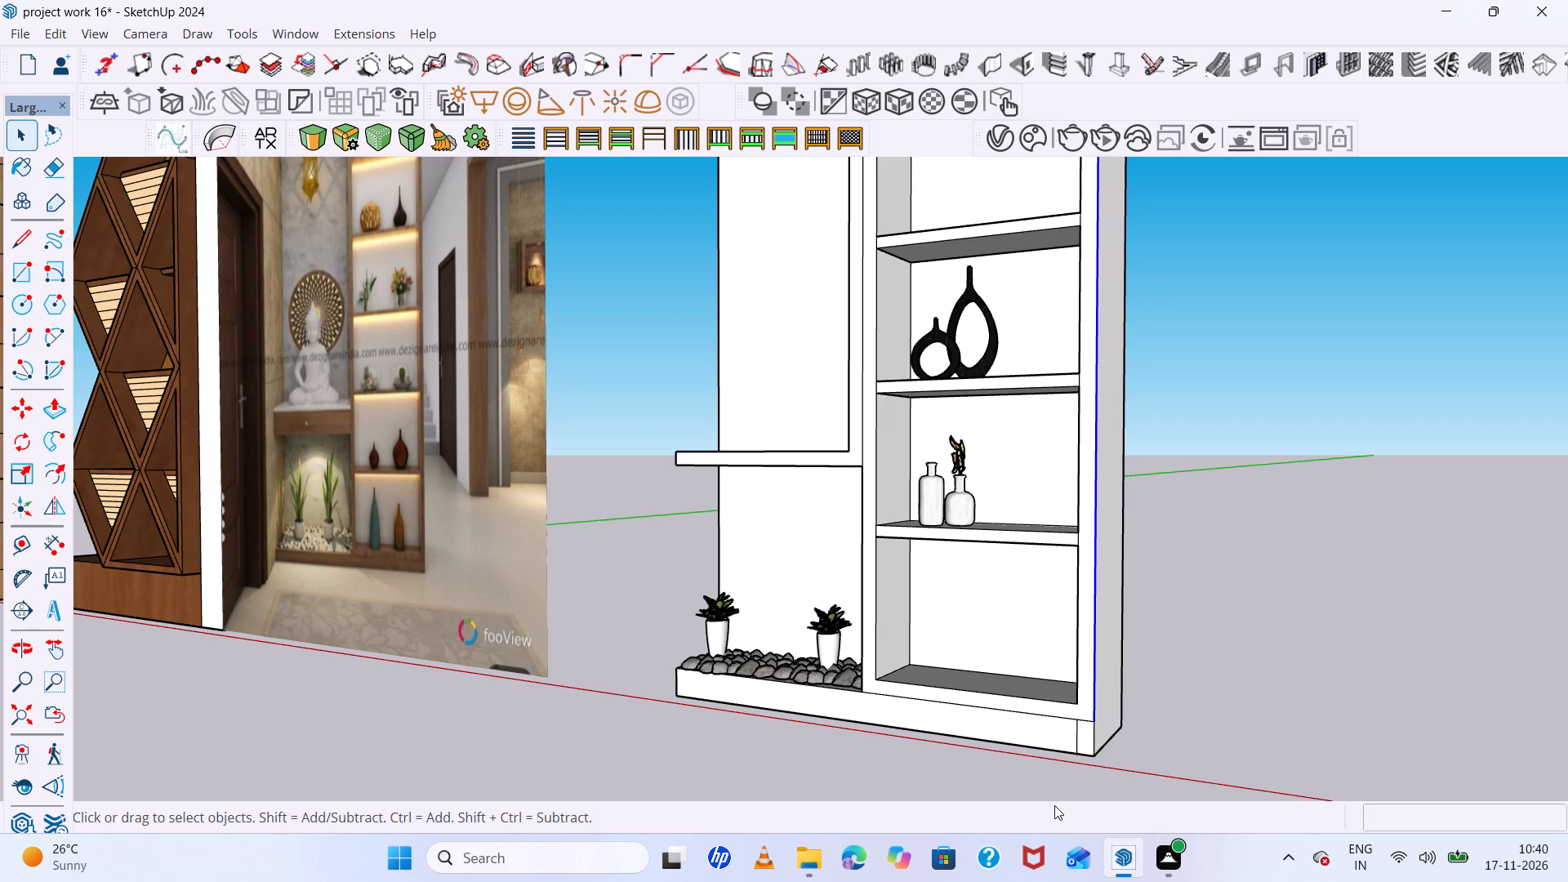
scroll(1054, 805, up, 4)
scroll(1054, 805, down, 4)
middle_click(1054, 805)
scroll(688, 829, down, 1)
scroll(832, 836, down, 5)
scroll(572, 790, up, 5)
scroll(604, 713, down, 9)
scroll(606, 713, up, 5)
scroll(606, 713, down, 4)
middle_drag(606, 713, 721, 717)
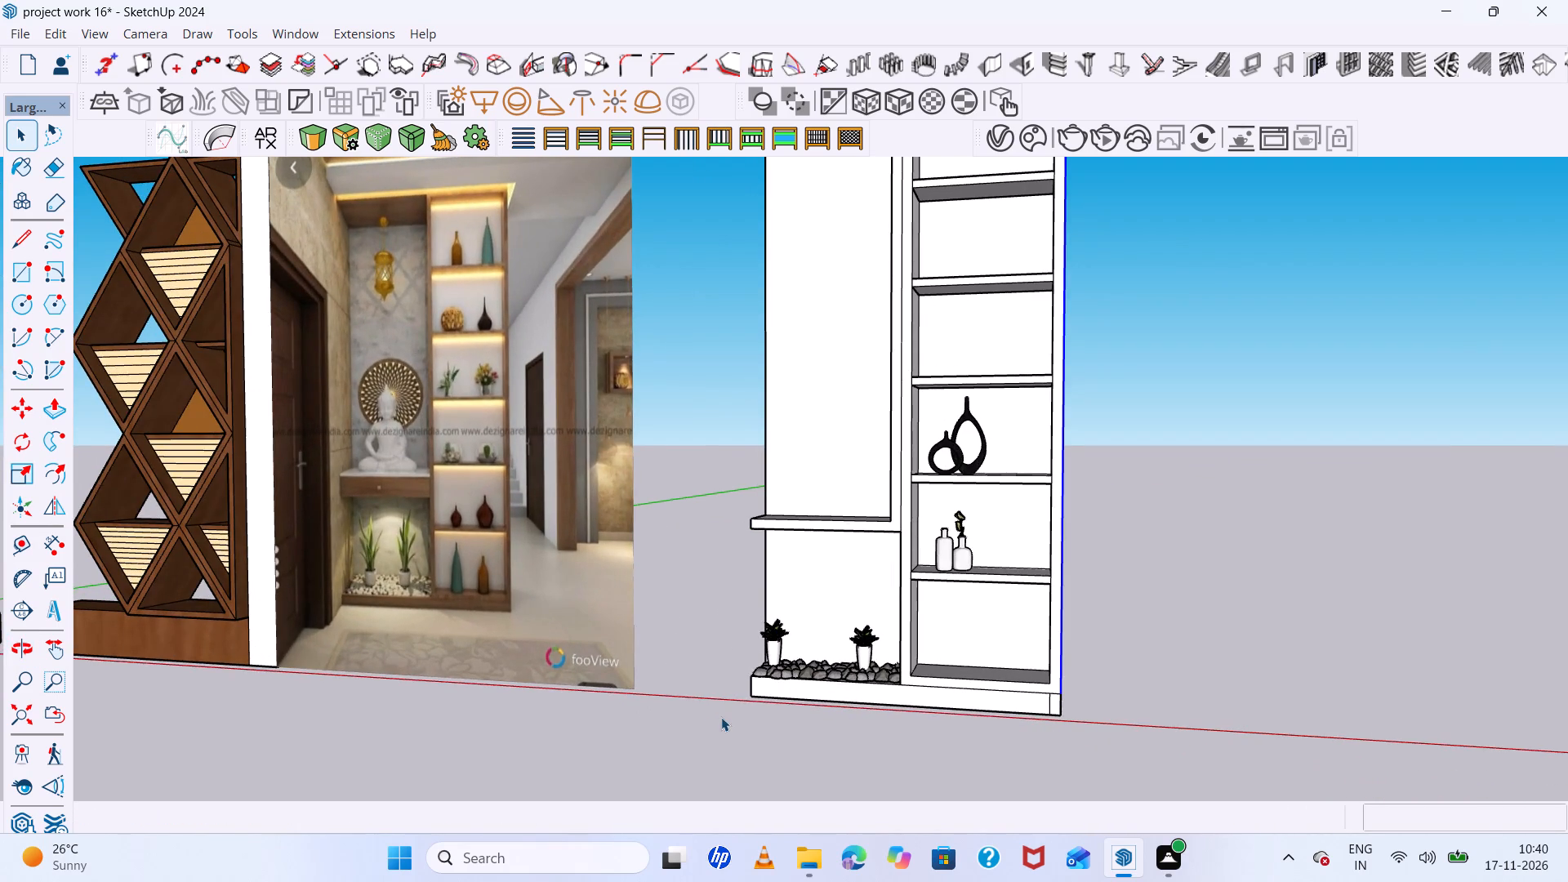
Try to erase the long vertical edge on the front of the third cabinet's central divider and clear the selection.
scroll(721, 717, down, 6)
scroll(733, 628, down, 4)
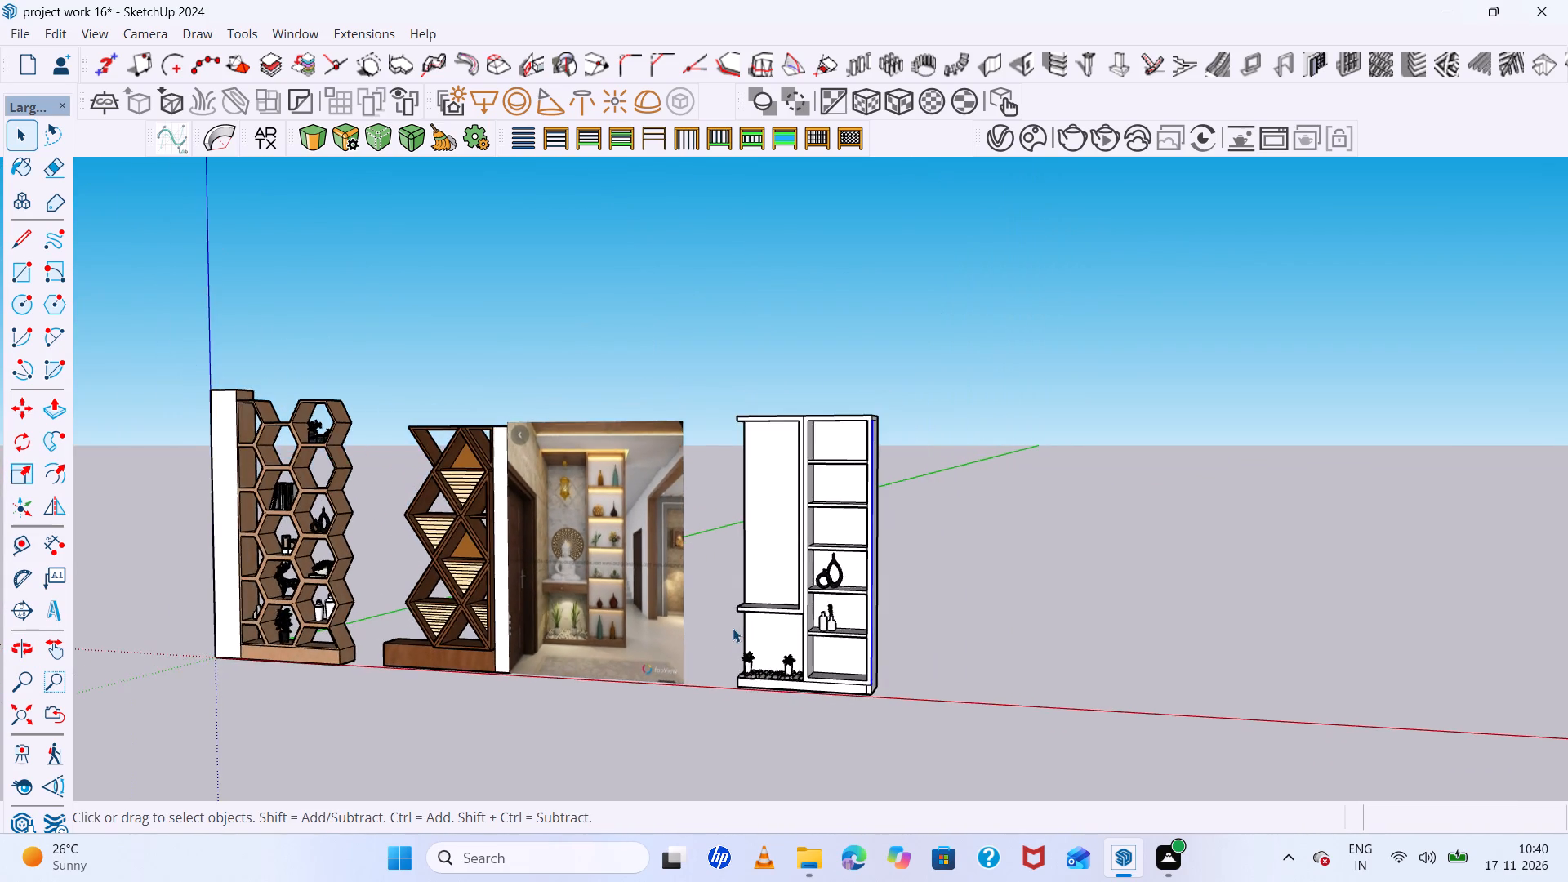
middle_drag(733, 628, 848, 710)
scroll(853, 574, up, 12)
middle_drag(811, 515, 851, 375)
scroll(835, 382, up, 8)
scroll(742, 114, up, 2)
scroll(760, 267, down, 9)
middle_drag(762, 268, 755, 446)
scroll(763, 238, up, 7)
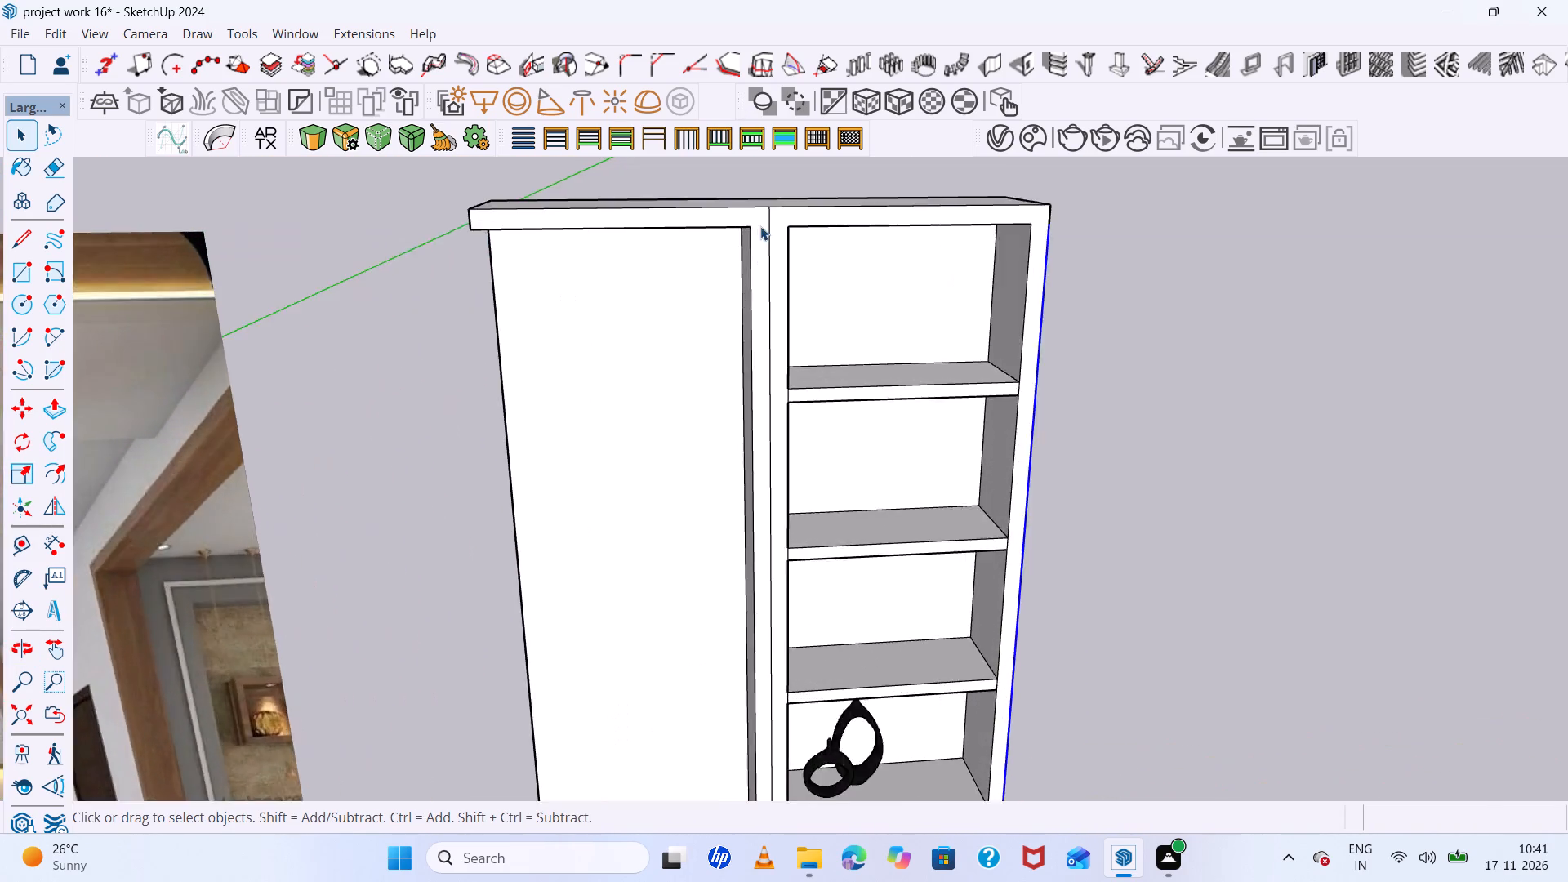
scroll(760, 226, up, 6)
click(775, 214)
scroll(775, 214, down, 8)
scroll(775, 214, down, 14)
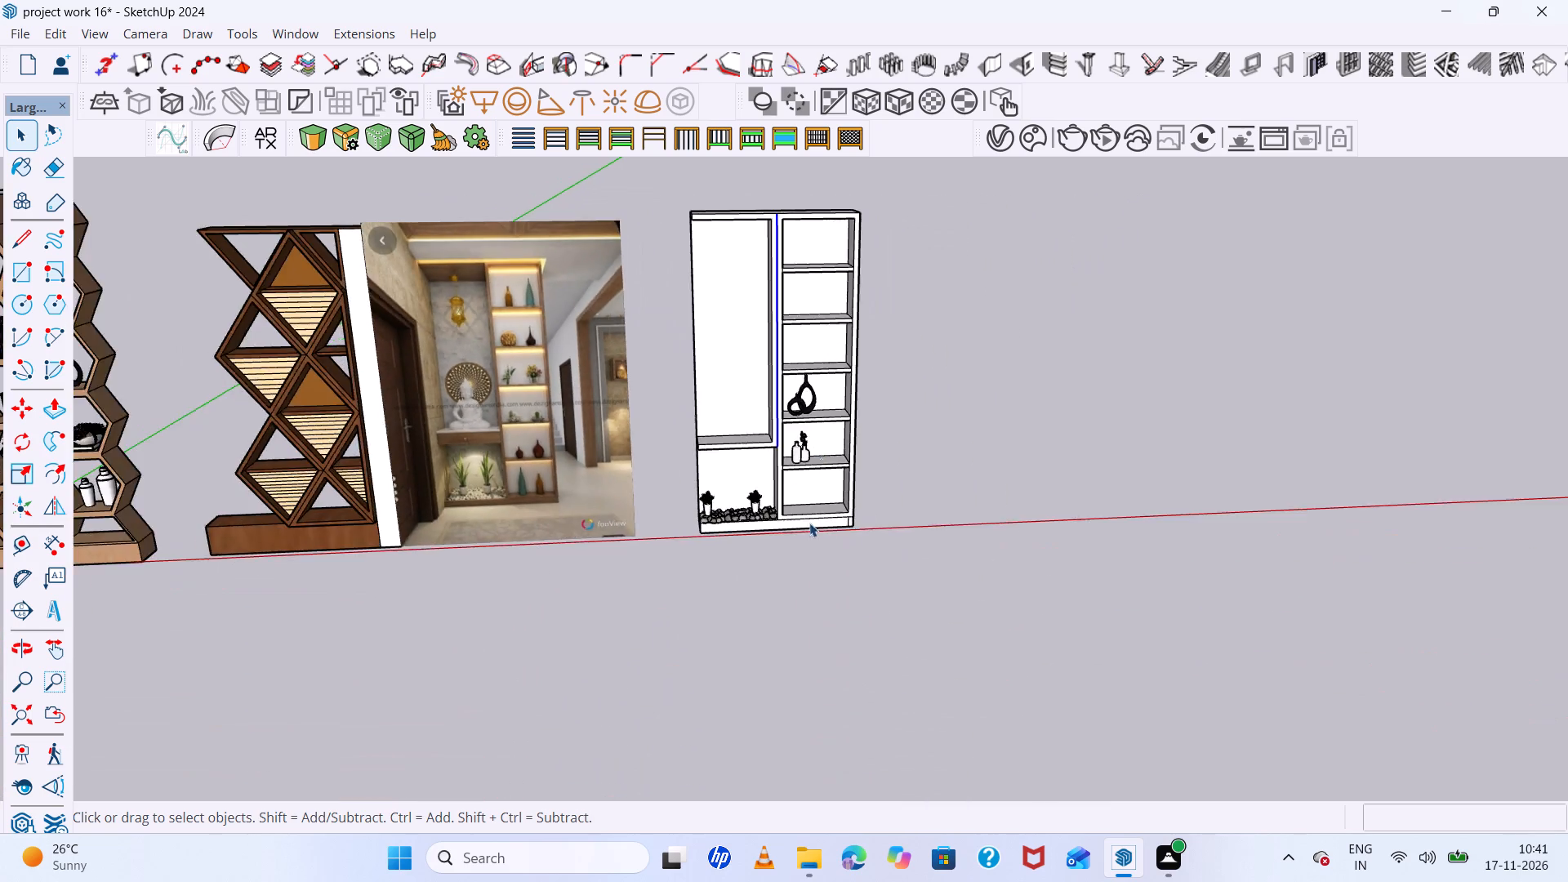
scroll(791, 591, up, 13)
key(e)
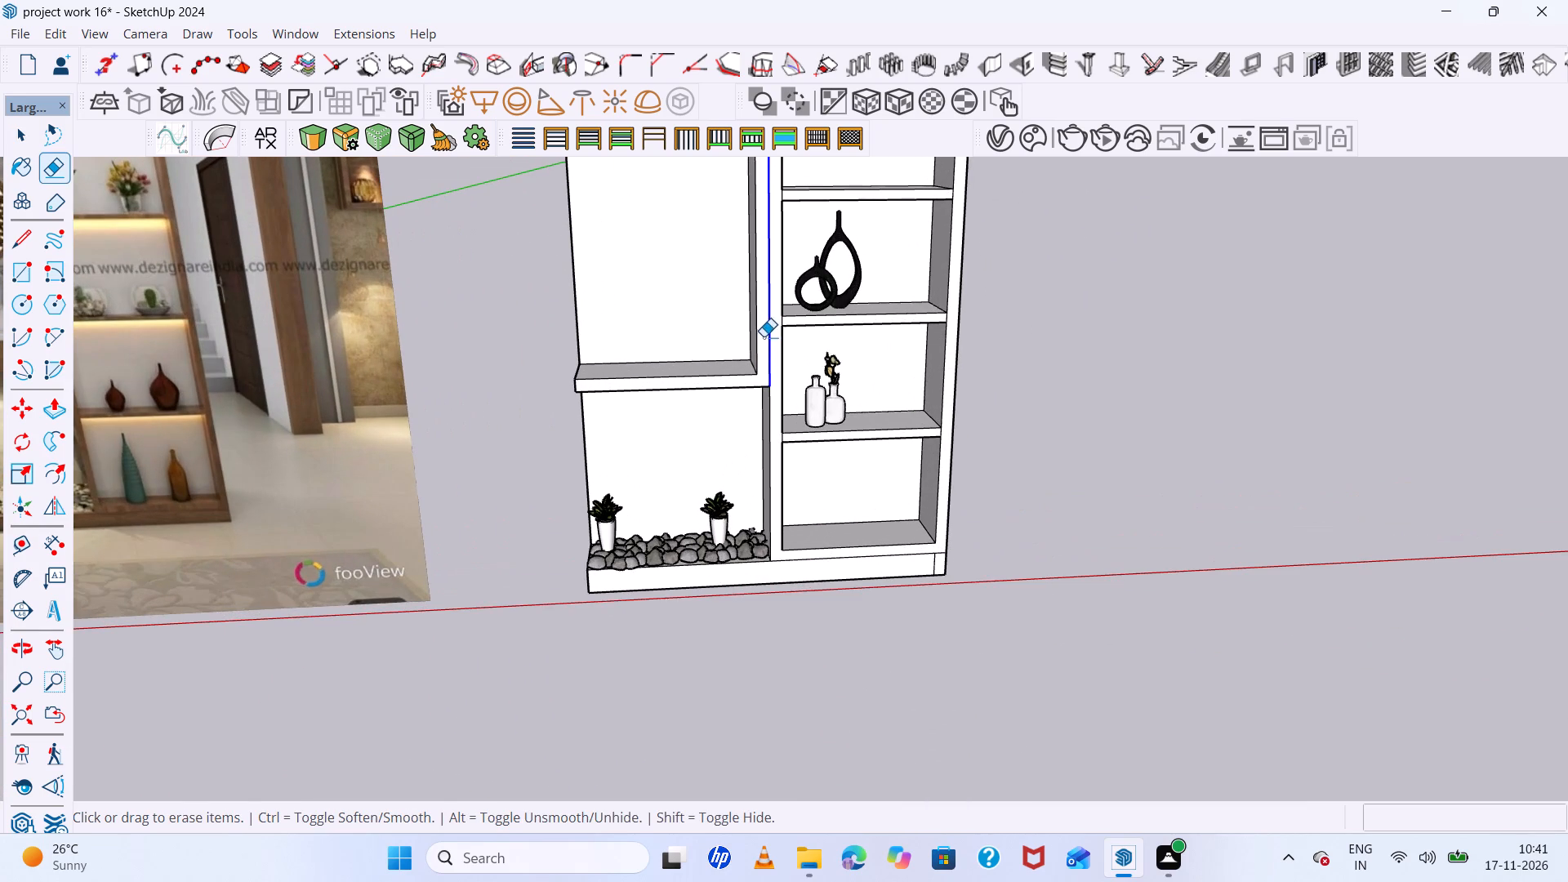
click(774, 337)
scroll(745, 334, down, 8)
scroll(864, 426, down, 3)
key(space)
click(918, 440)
Examine the third cabinet's top, niche and shelves from several angles and compare them with the reference photo's decor.
scroll(821, 336, up, 6)
scroll(712, 348, up, 8)
scroll(686, 353, down, 7)
middle_drag(694, 373, 859, 373)
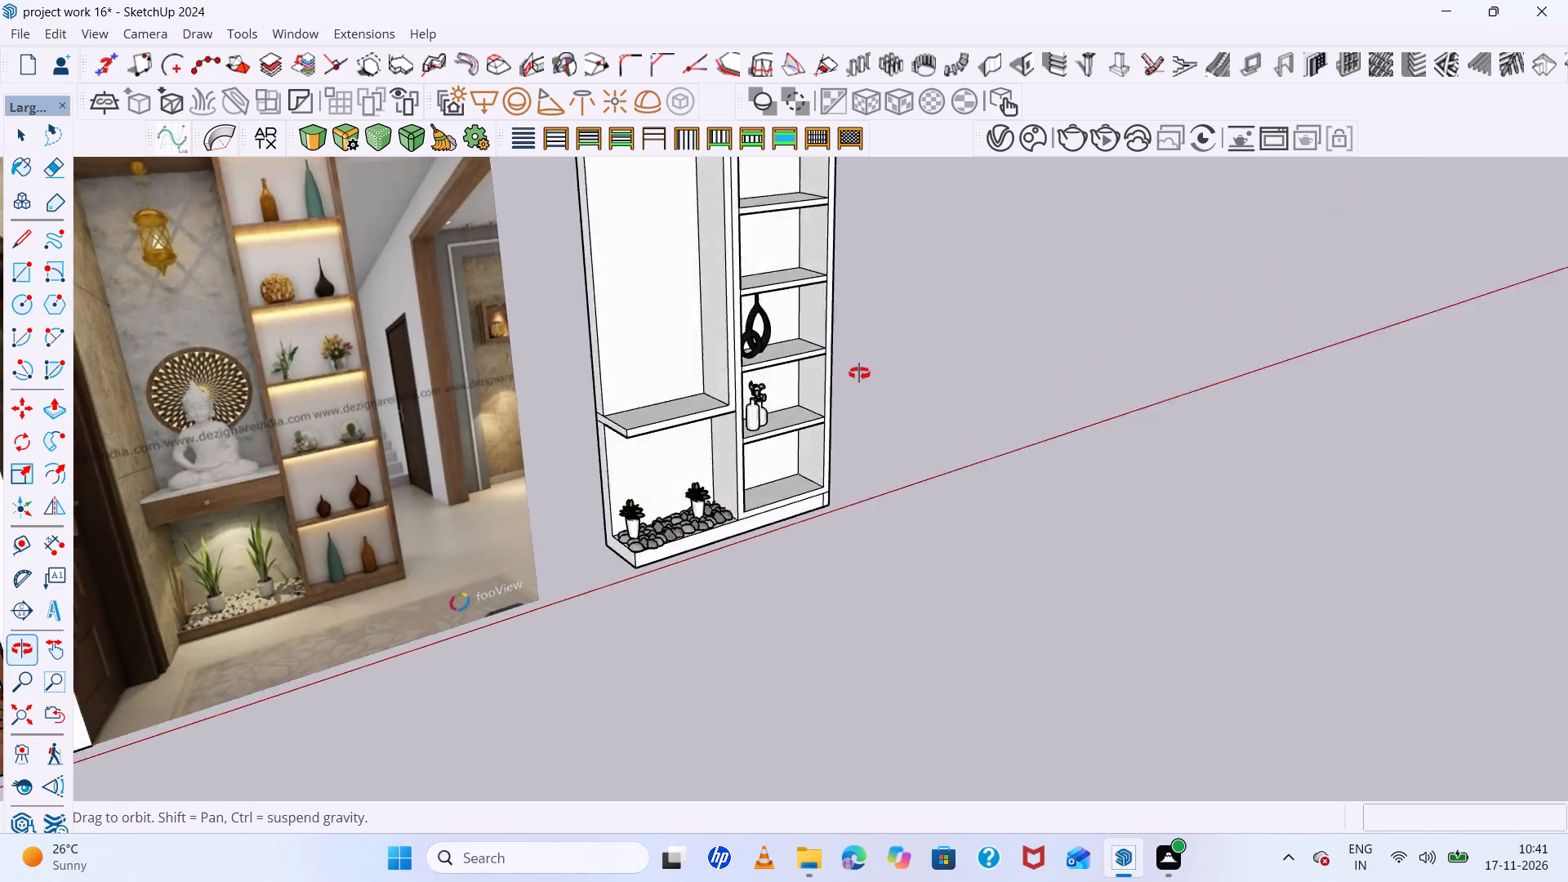
middle_drag(859, 373, 825, 356)
scroll(725, 394, up, 1)
scroll(672, 421, down, 20)
scroll(672, 421, down, 3)
scroll(720, 298, up, 9)
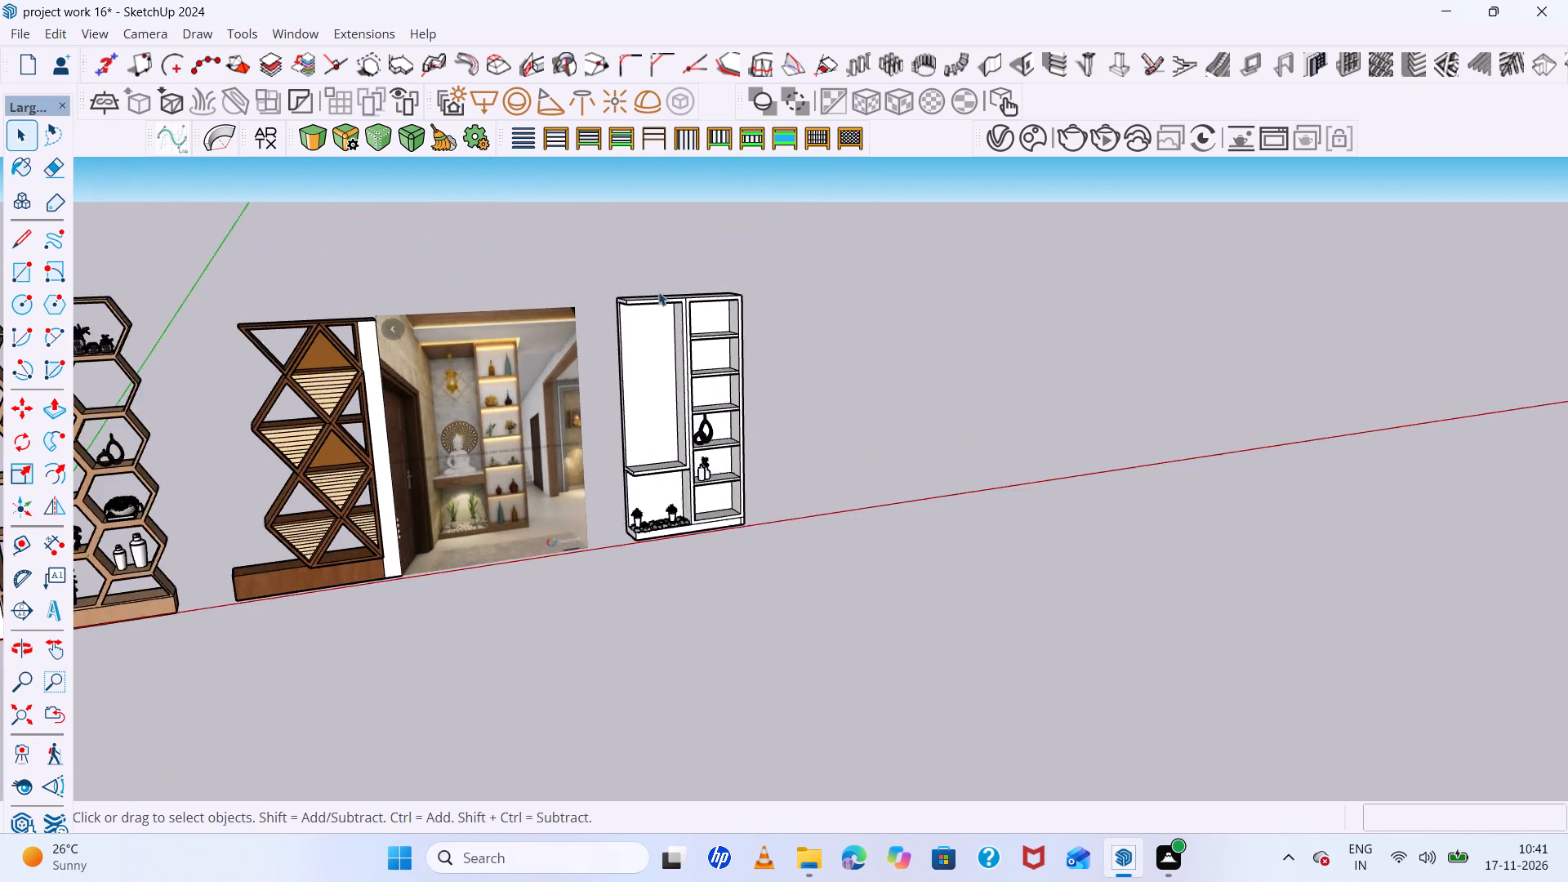
scroll(658, 292, up, 20)
scroll(658, 292, up, 3)
middle_drag(626, 324, 645, 333)
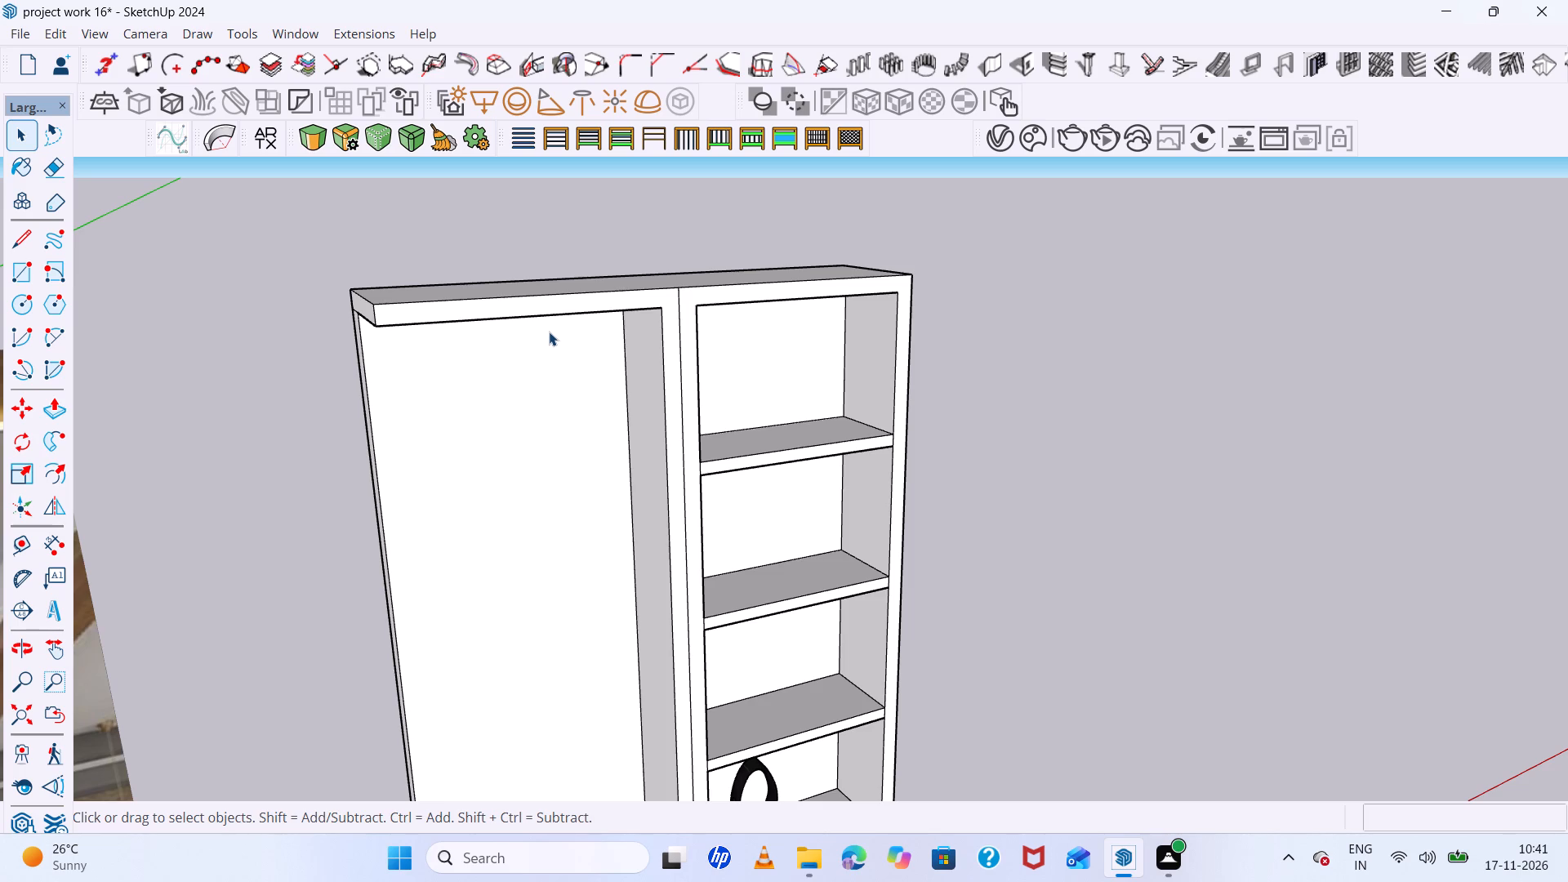
scroll(208, 489, down, 3)
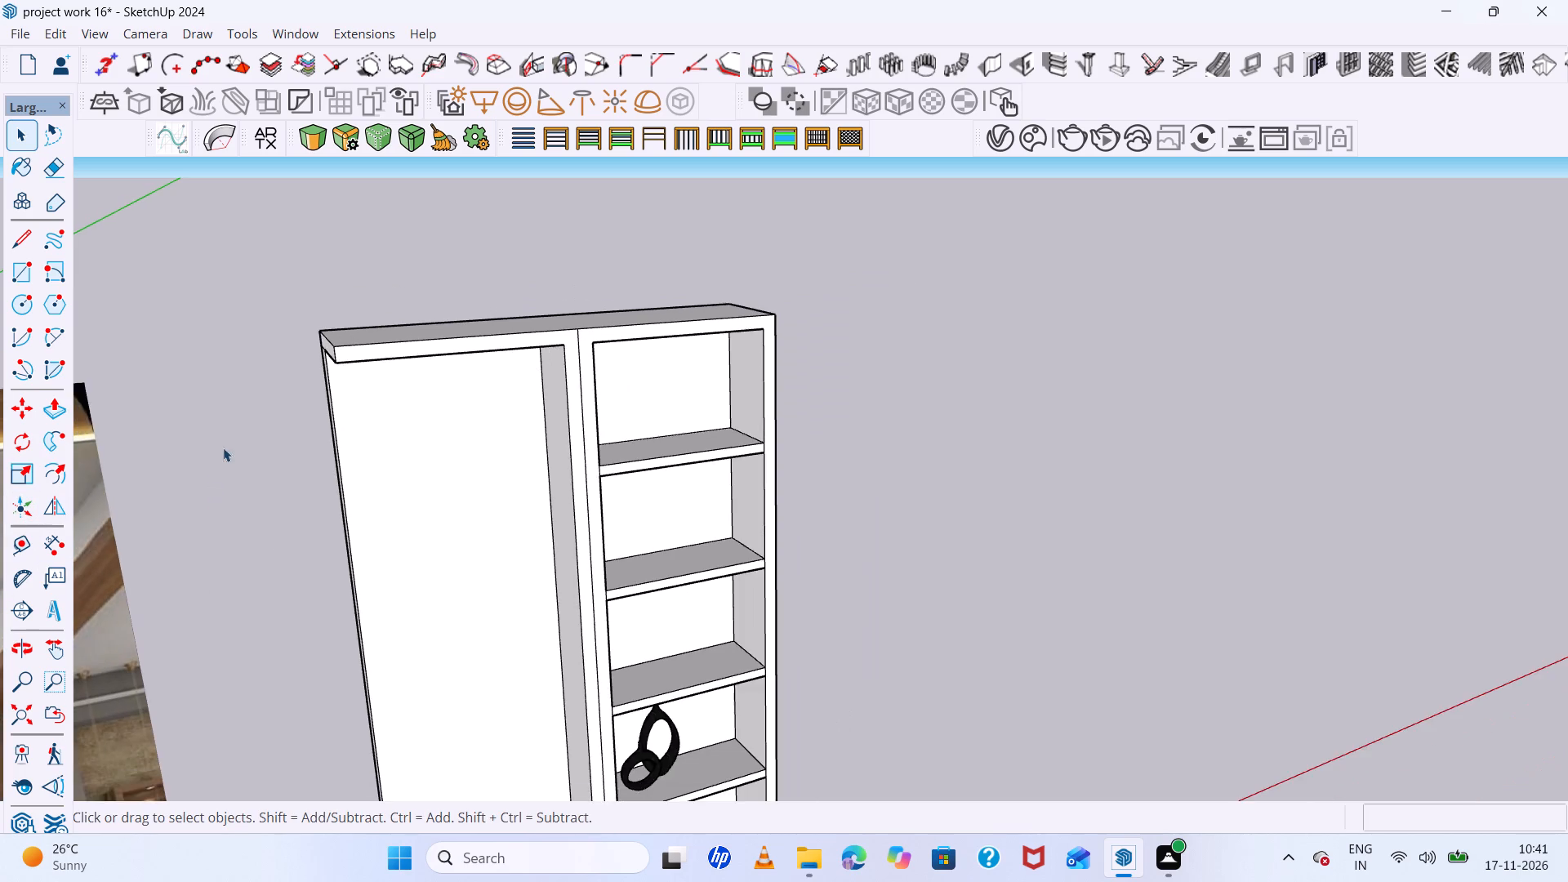
scroll(295, 421, down, 18)
scroll(510, 533, up, 9)
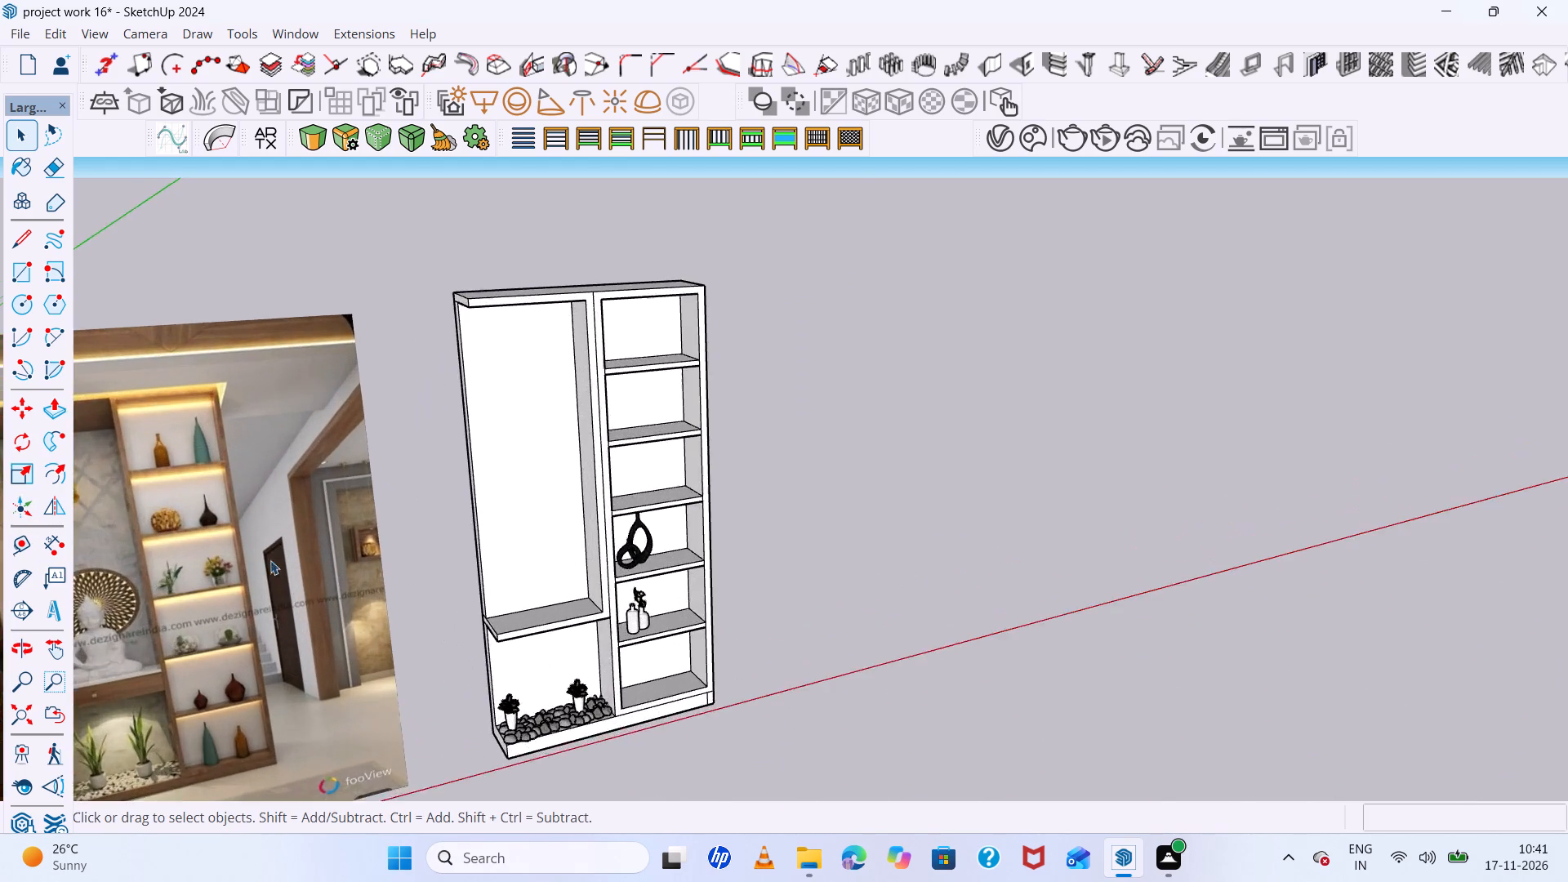
scroll(270, 560, up, 5)
middle_drag(271, 578, 273, 528)
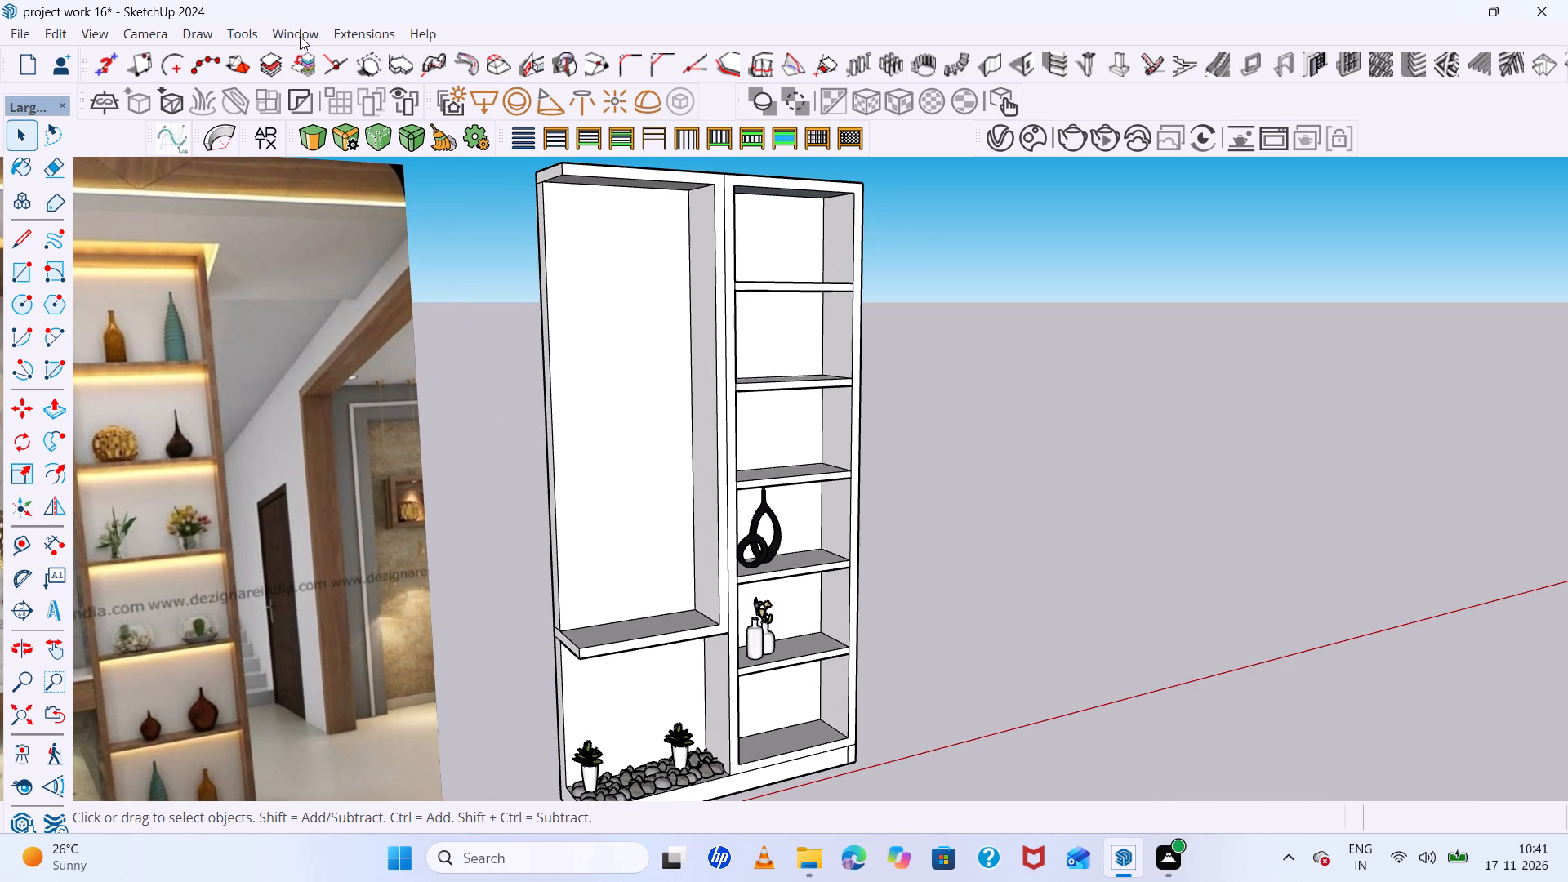
Search the 3D Warehouse for "flower pot".
click(300, 36)
click(363, 249)
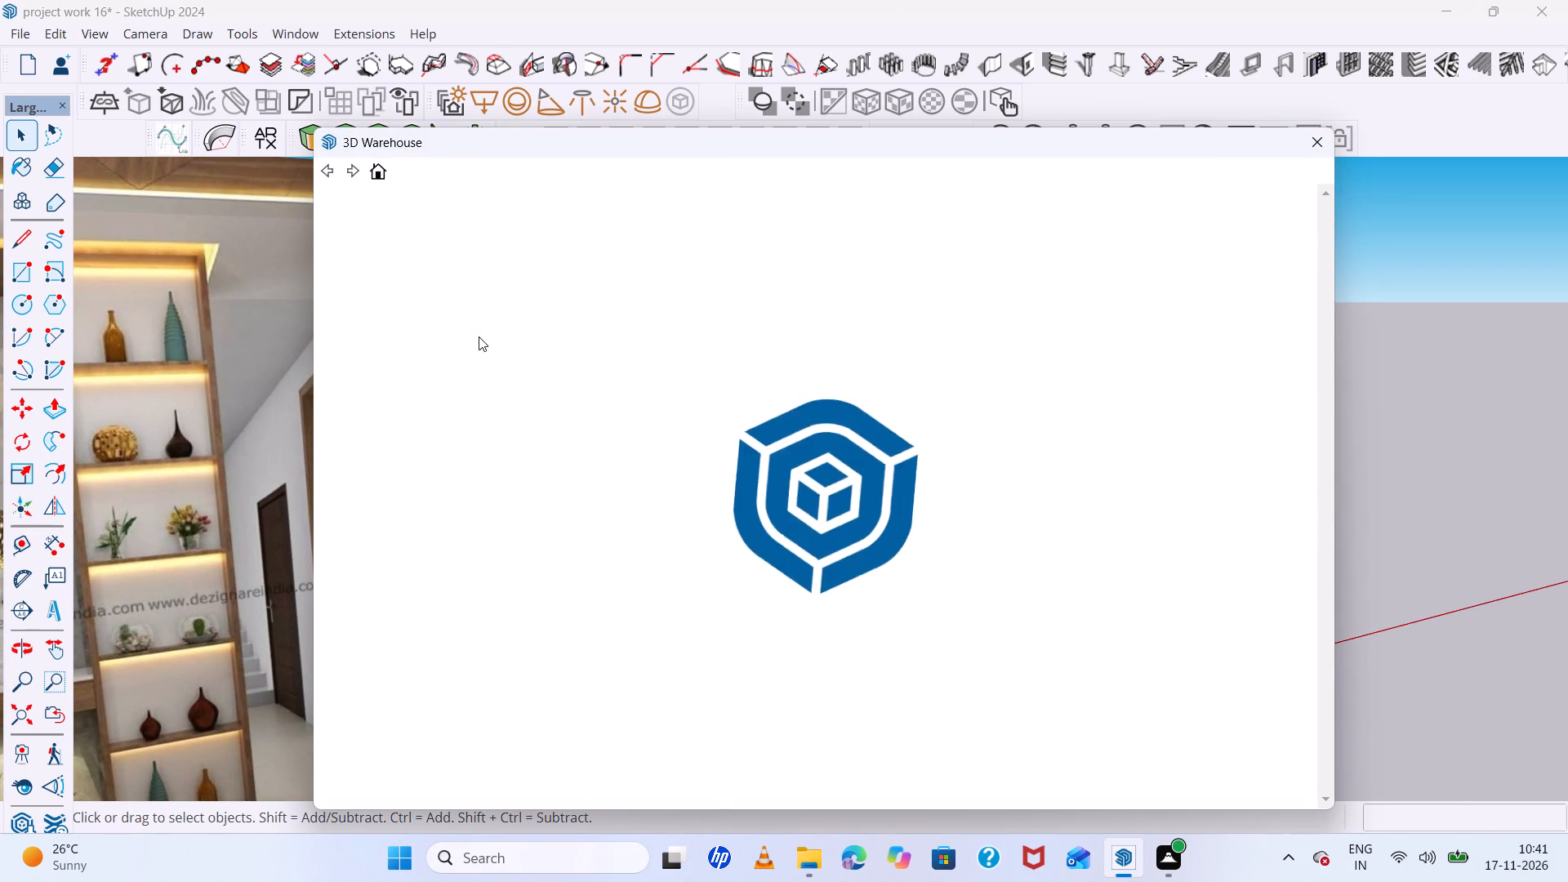
click(615, 216)
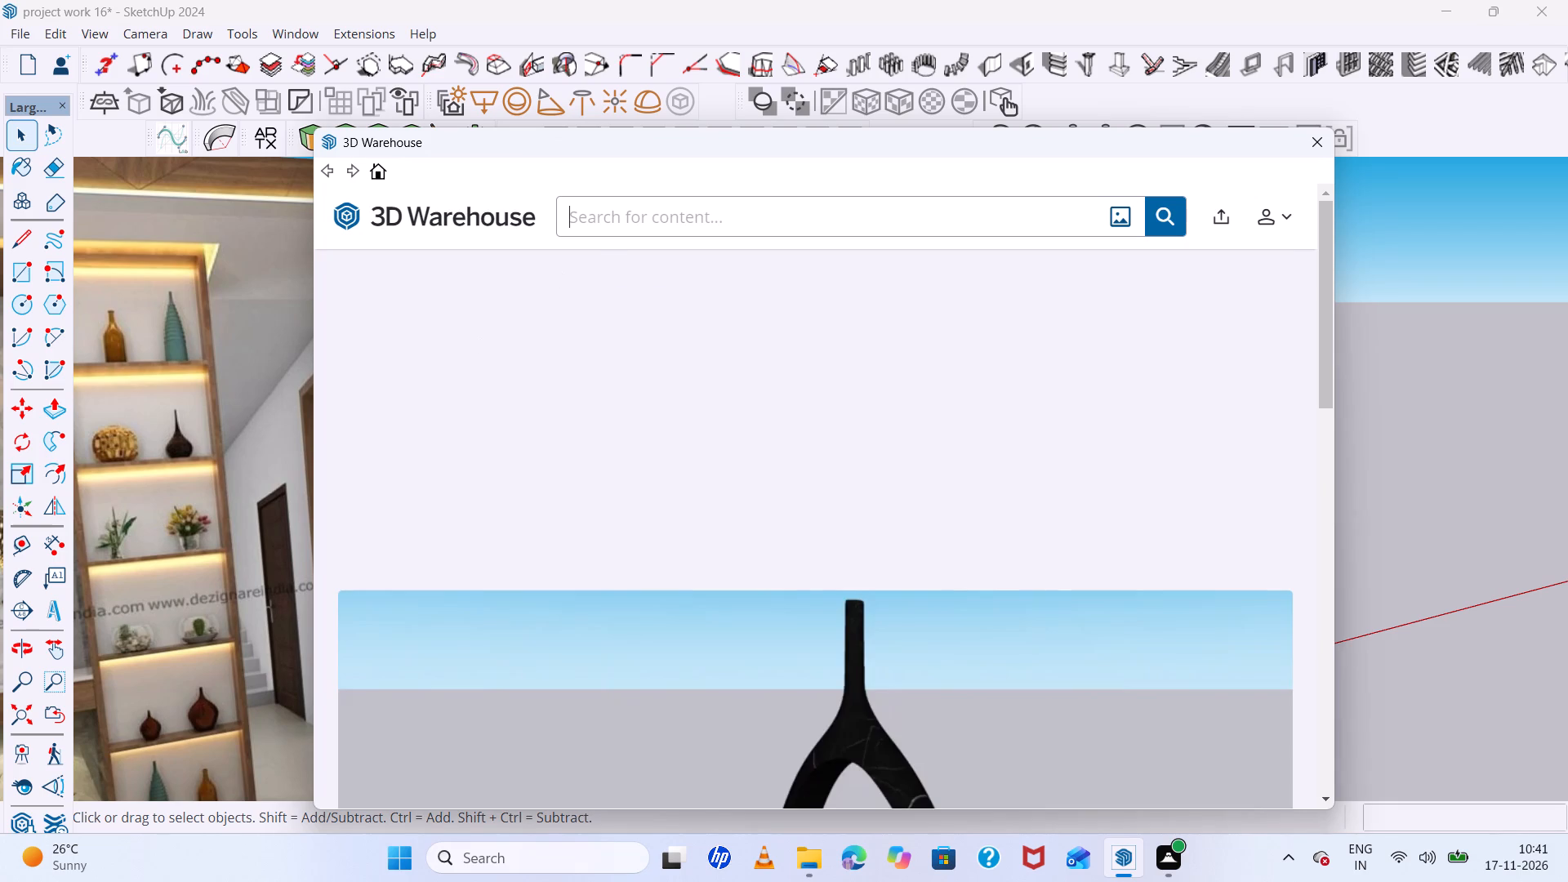
key(p)
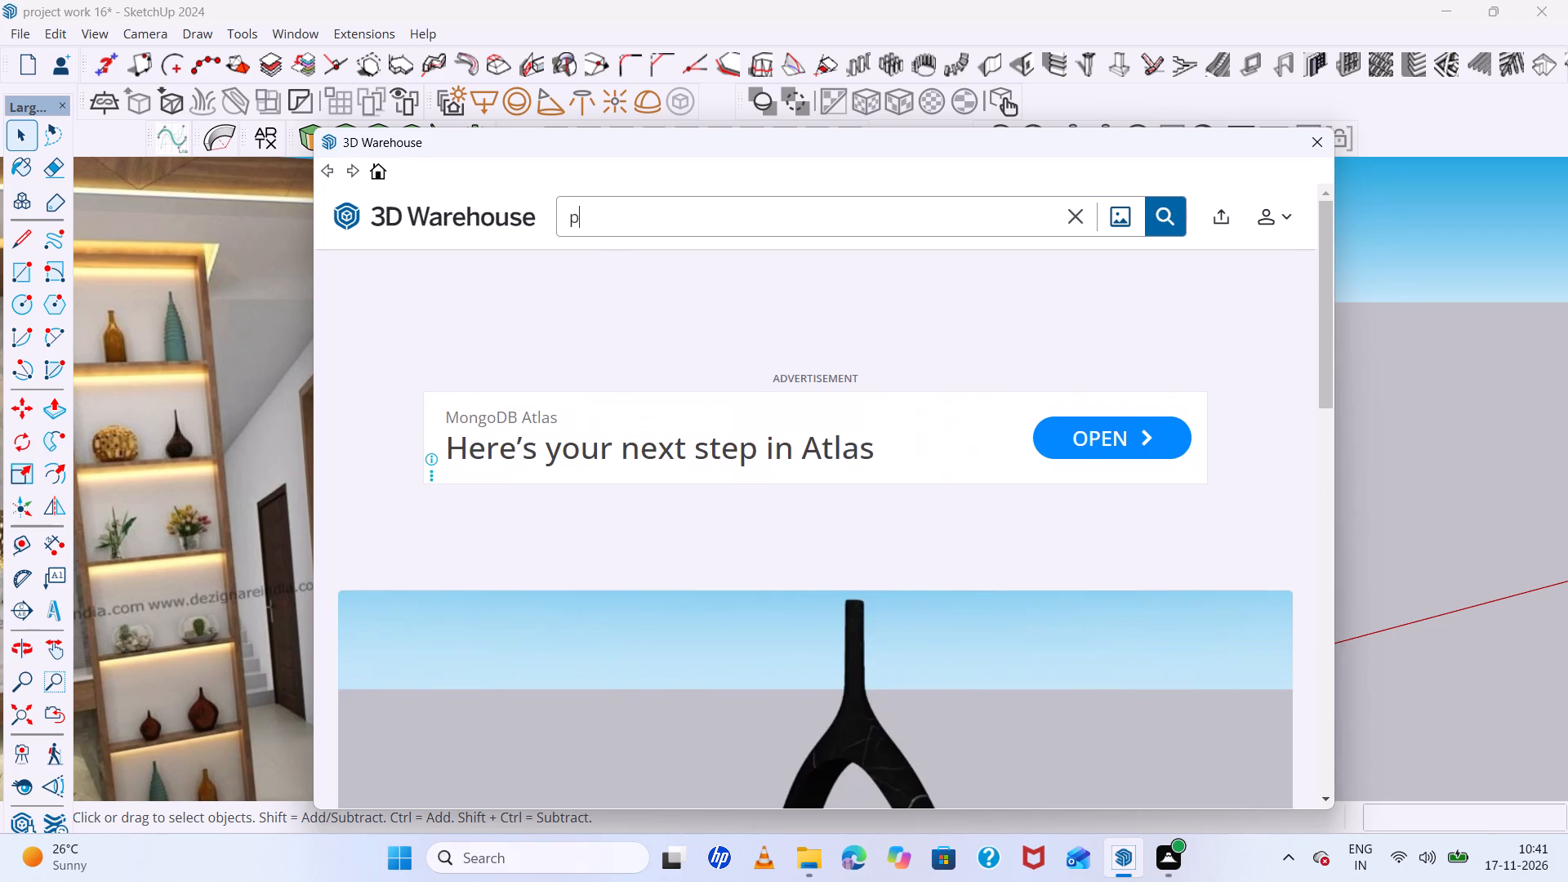
key(BackSpace)
text(flower)
key(s)
key(BackSpace)
key(space)
text(pot)
key(Return)
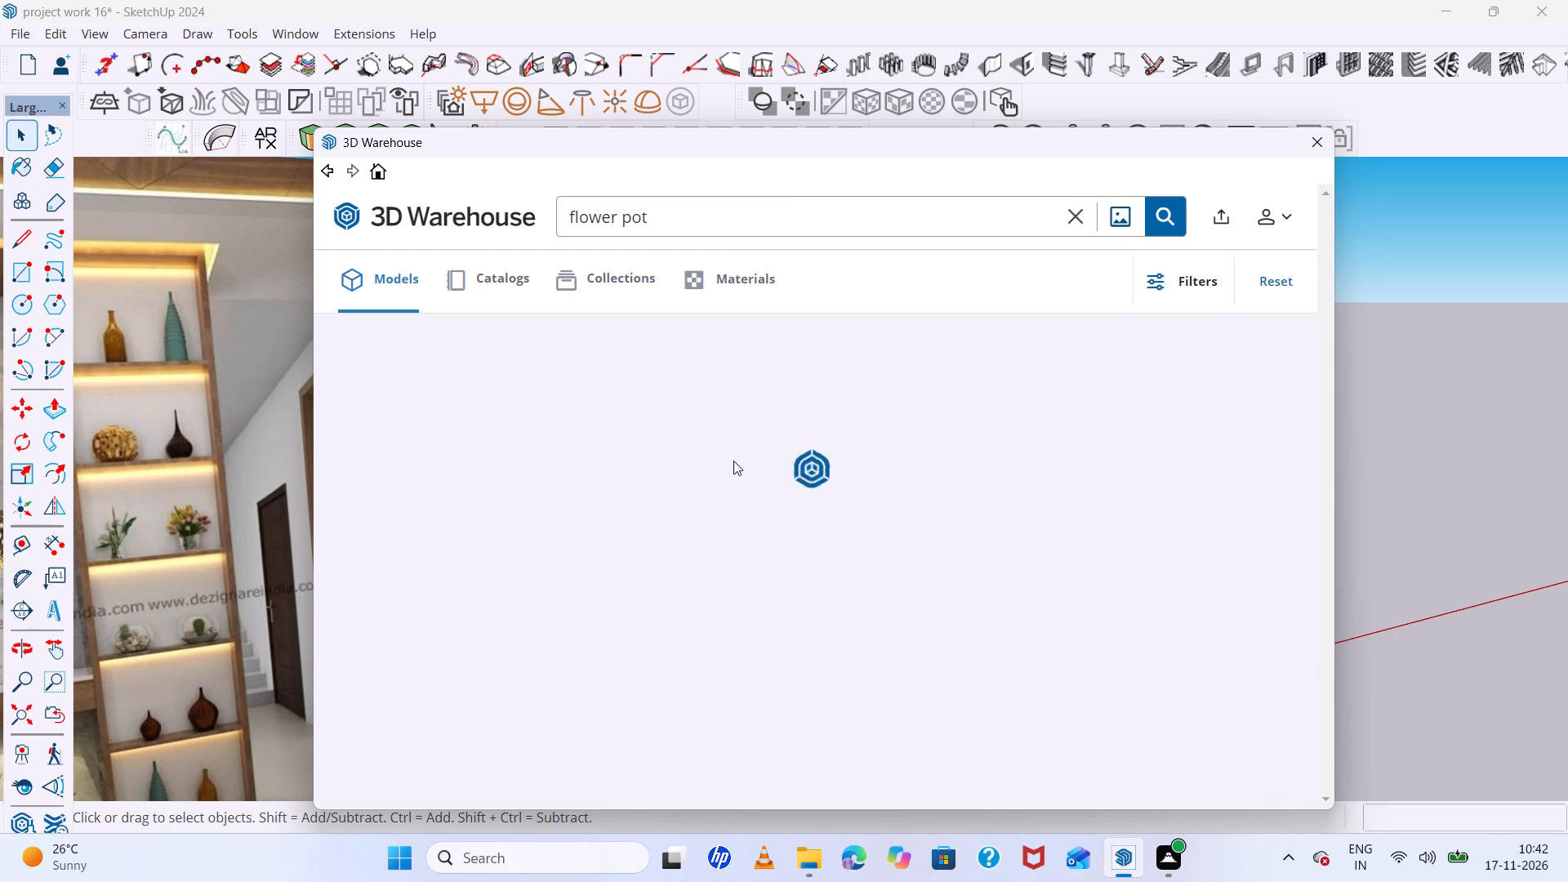
Browse the flower pot models for small potted flowers suited to the third cabinet's shelves.
scroll(791, 456, down, 1)
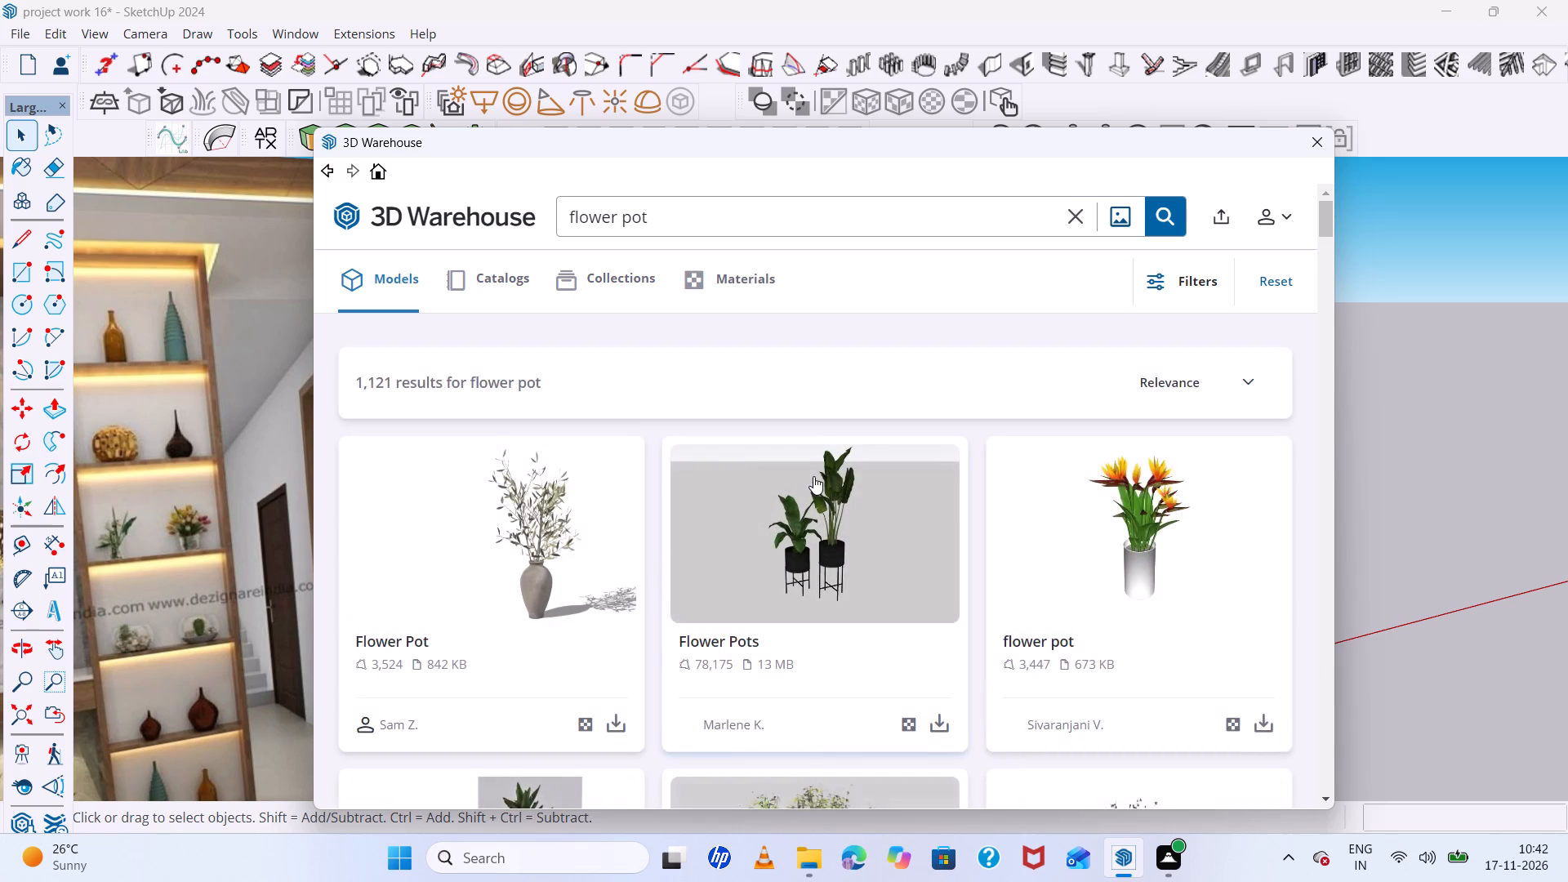
scroll(813, 476, down, 11)
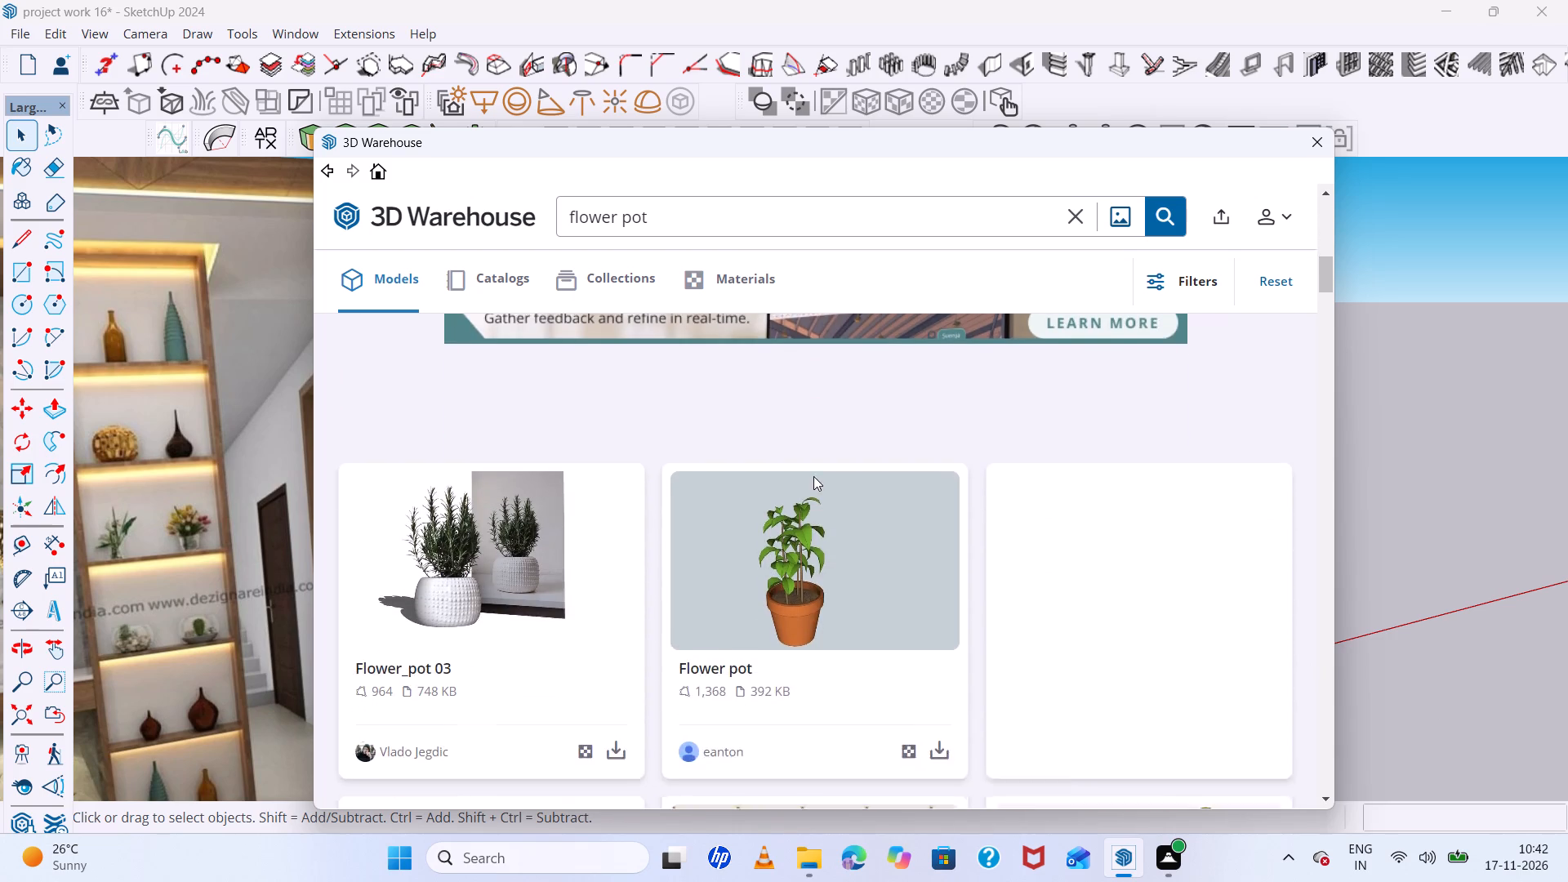
scroll(813, 476, down, 9)
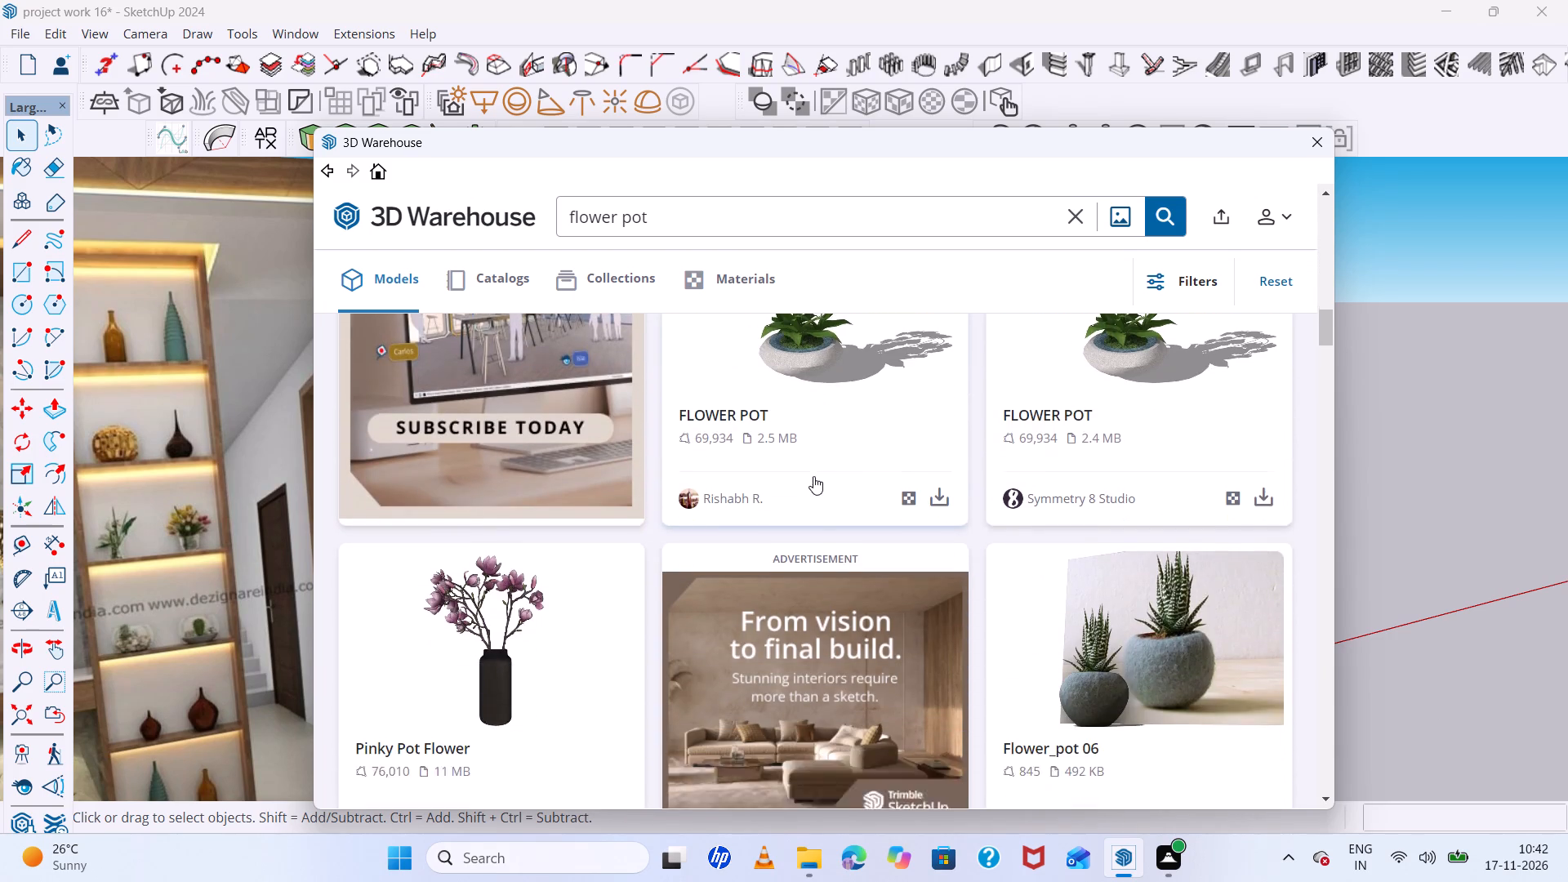
scroll(813, 476, down, 2)
scroll(813, 476, up, 4)
scroll(813, 476, down, 6)
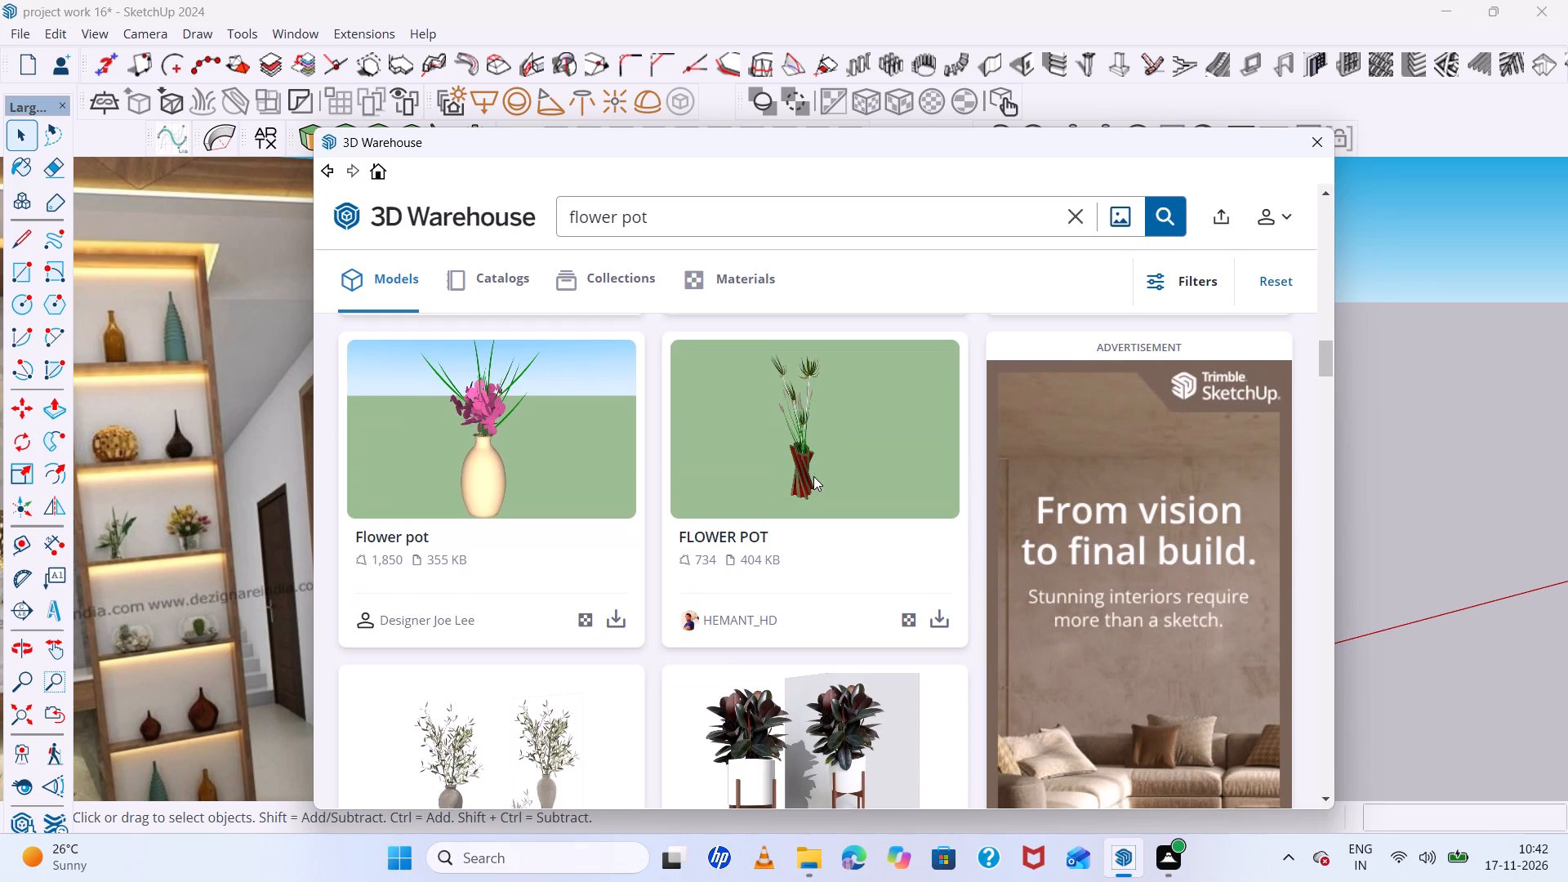
scroll(813, 476, down, 7)
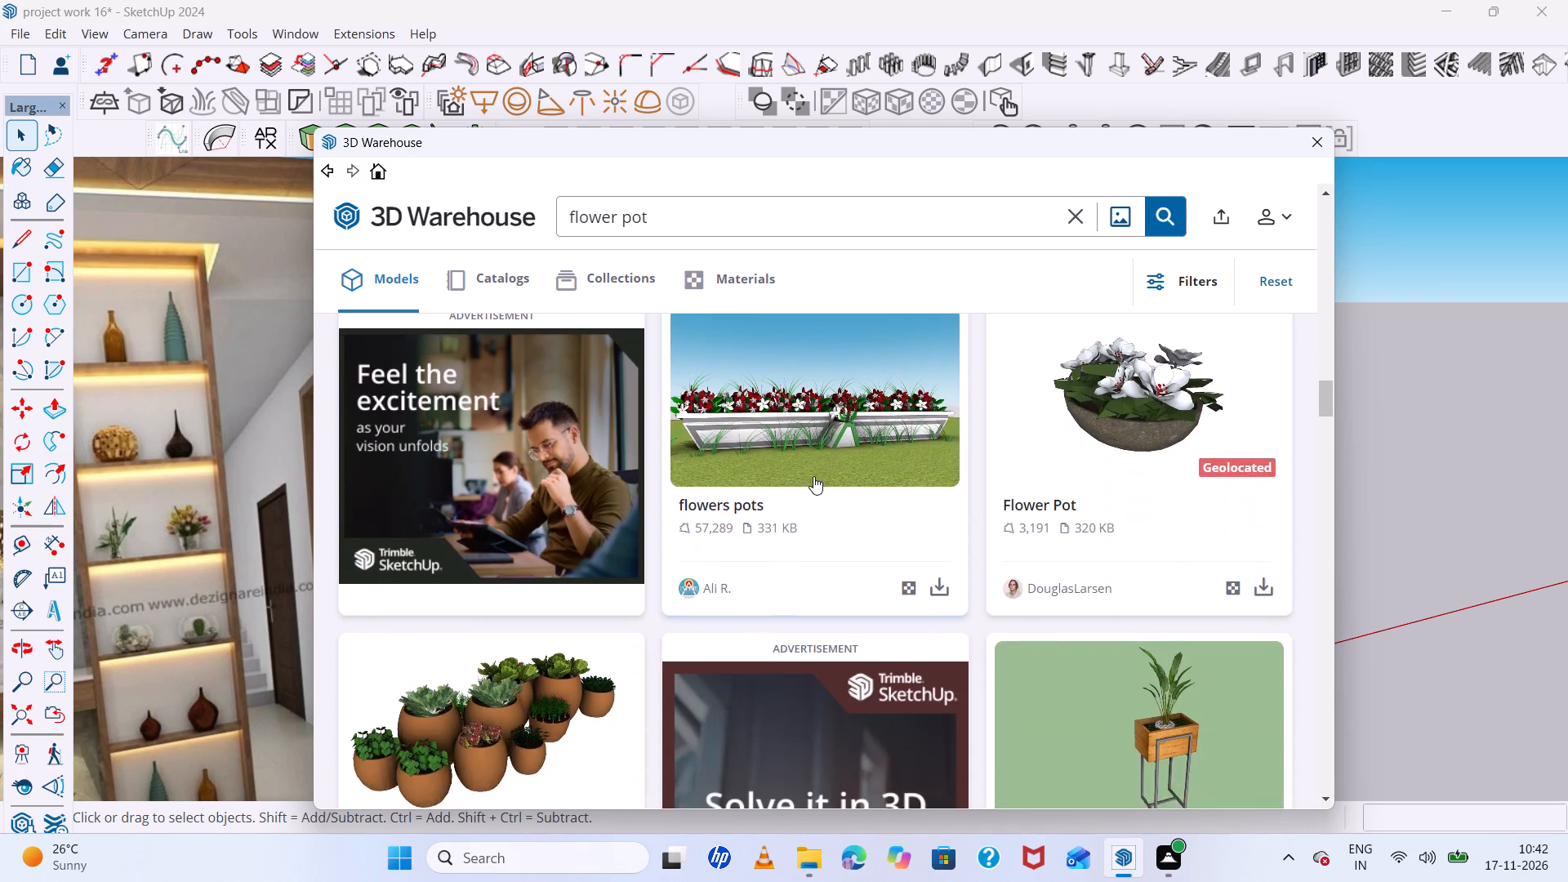
scroll(813, 476, down, 8)
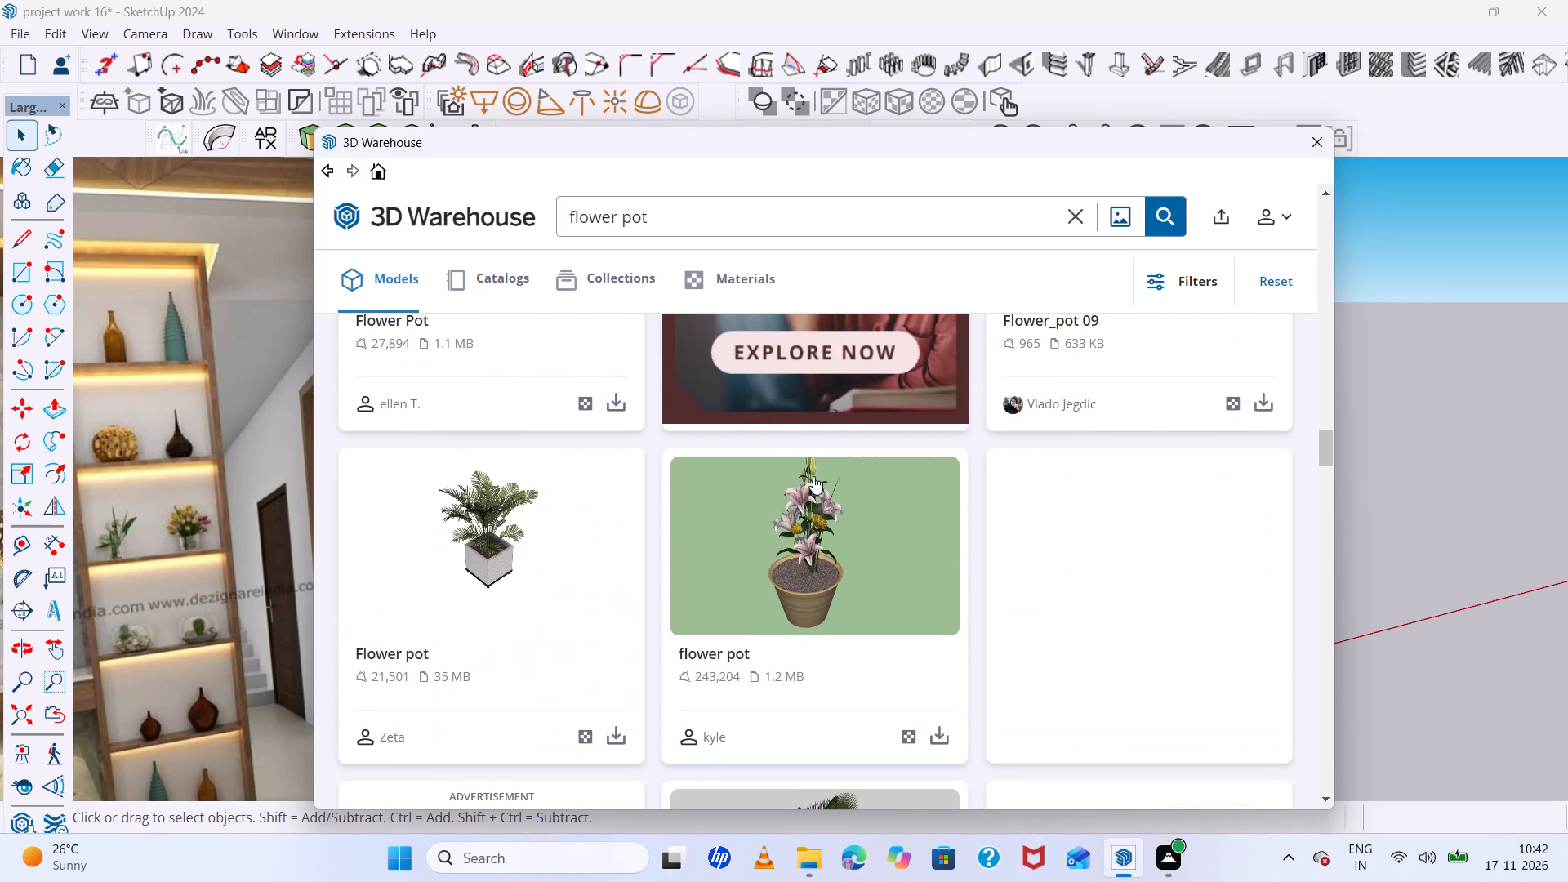
scroll(813, 476, down, 8)
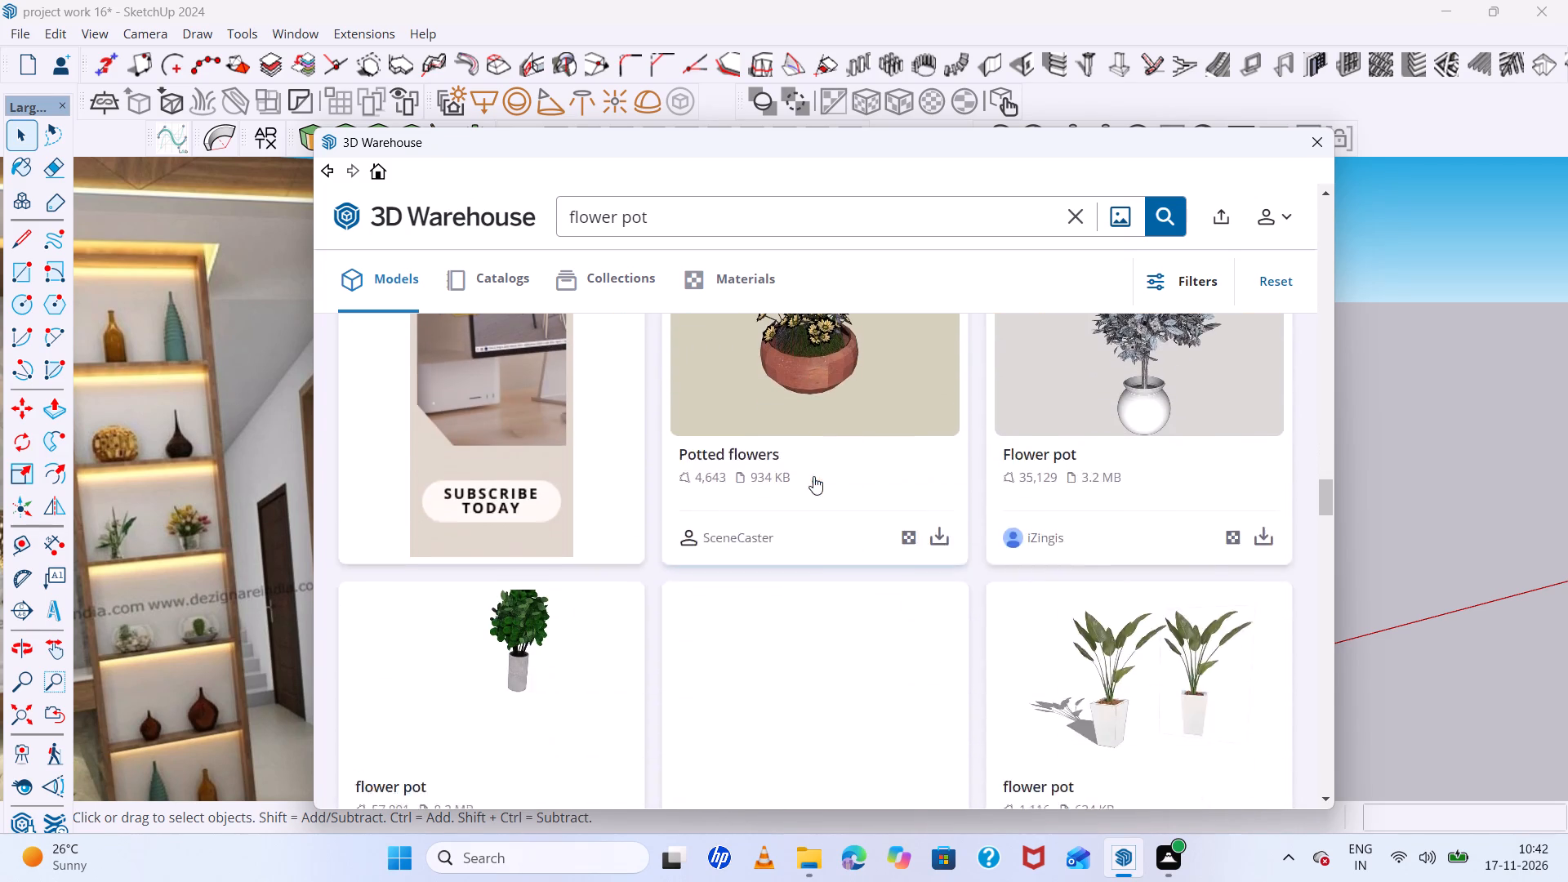
scroll(813, 476, down, 7)
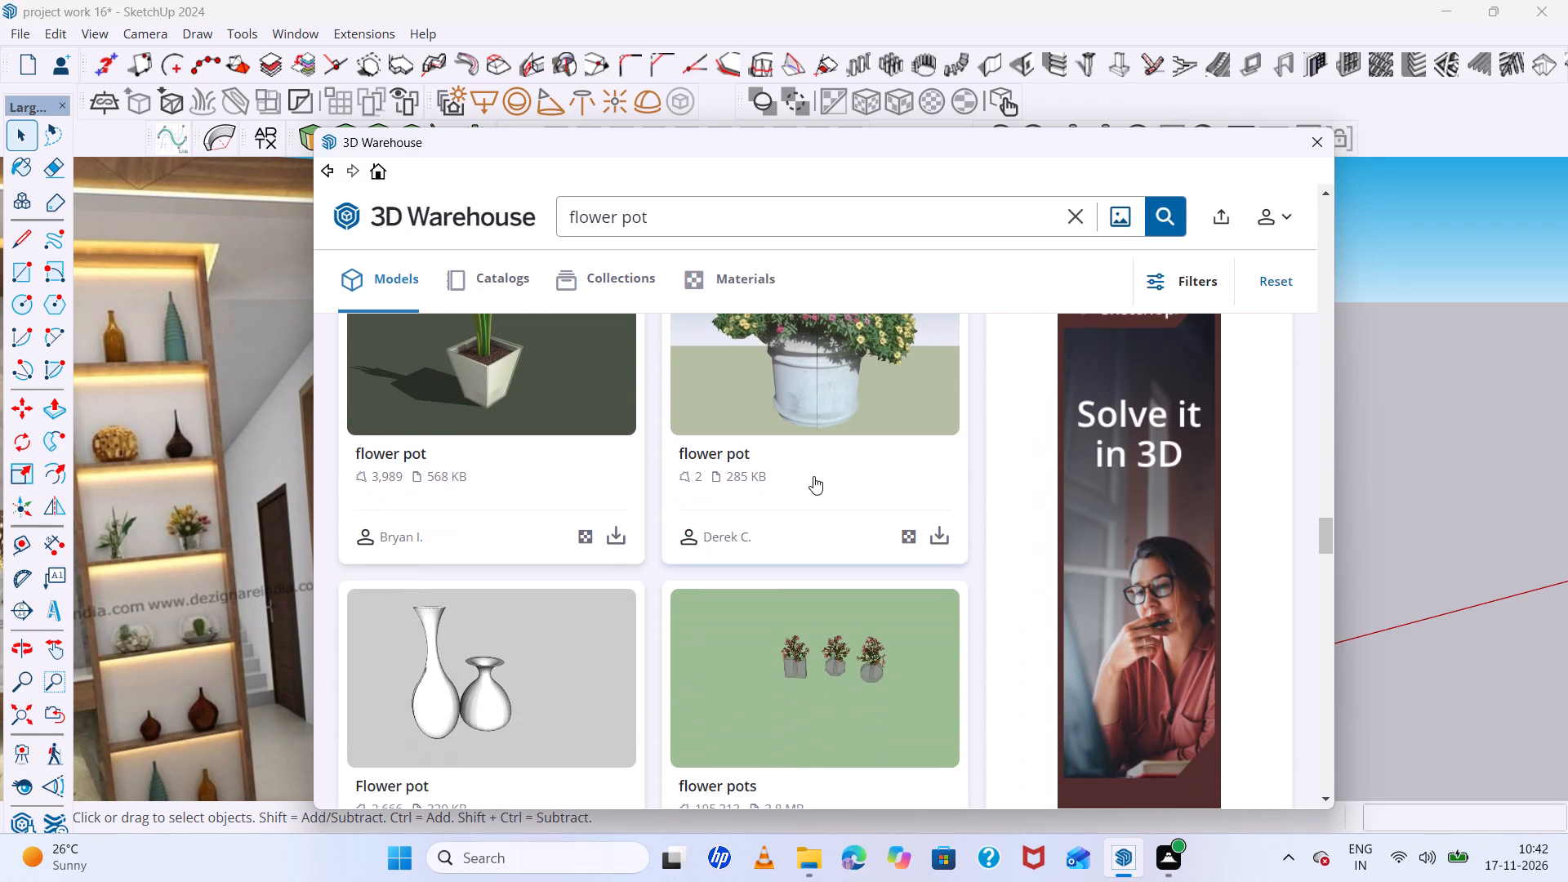
scroll(813, 476, down, 7)
scroll(813, 476, up, 5)
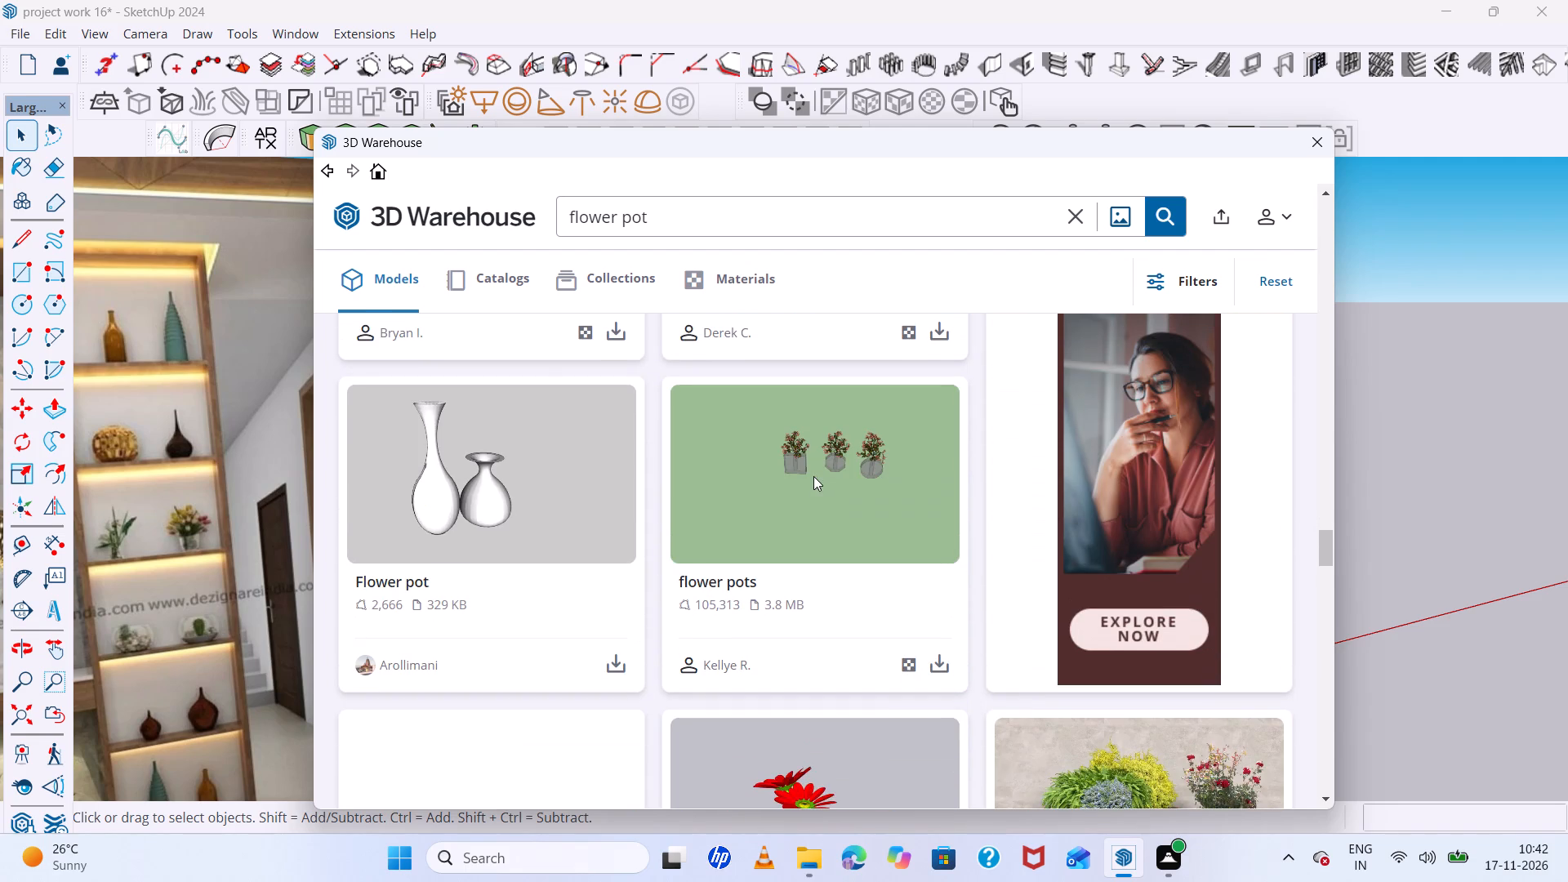
Download the "flower pots" set of three acrylic table pots, skipping the subscription offer, and load it directly into the model.
click(842, 451)
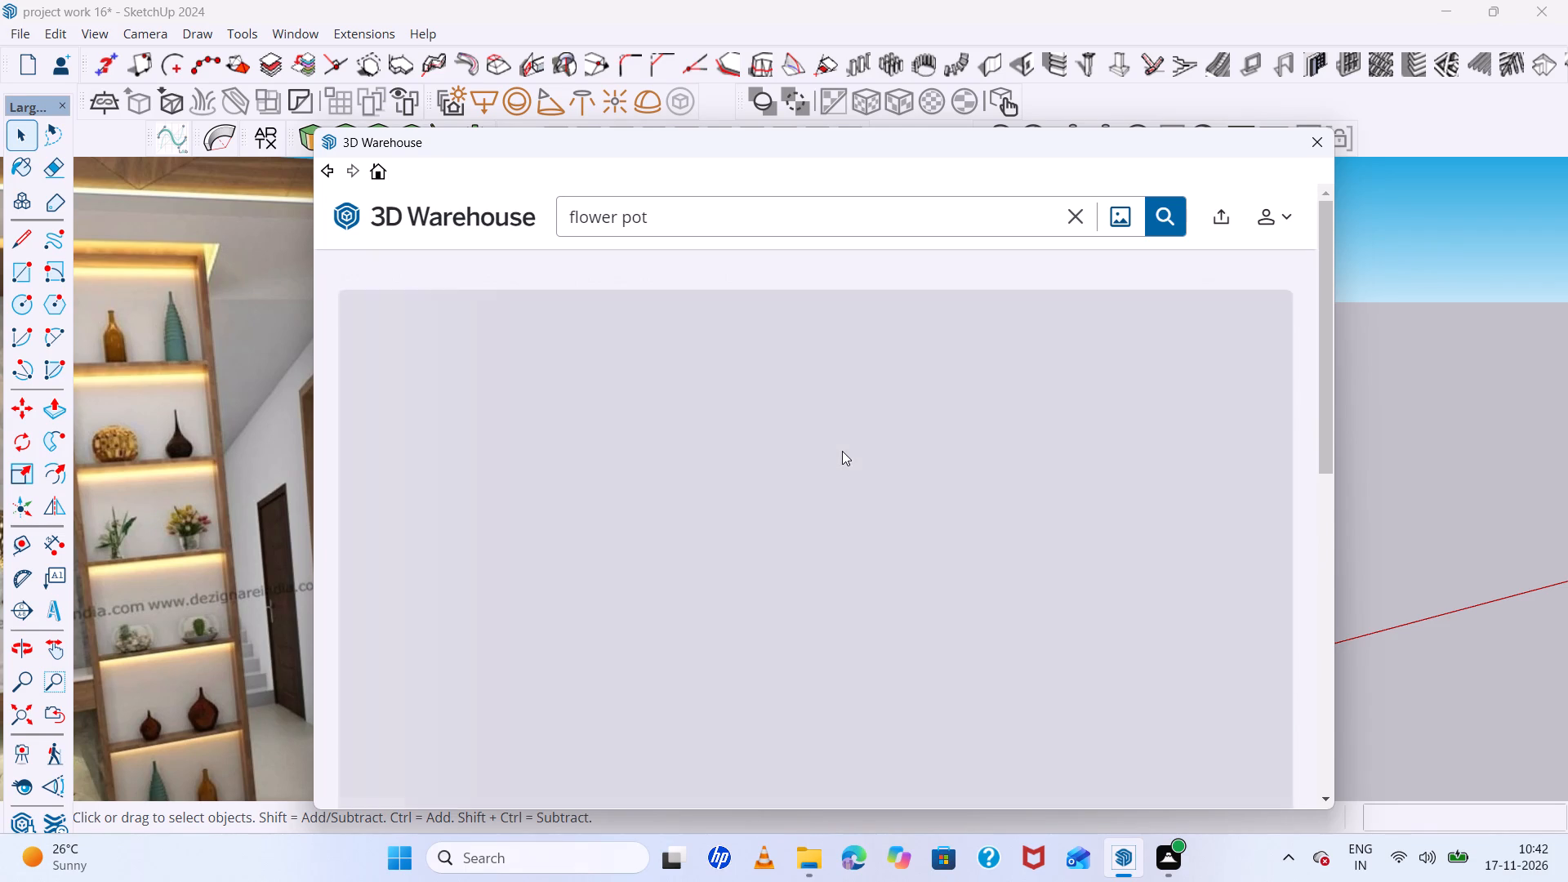
scroll(842, 451, down, 8)
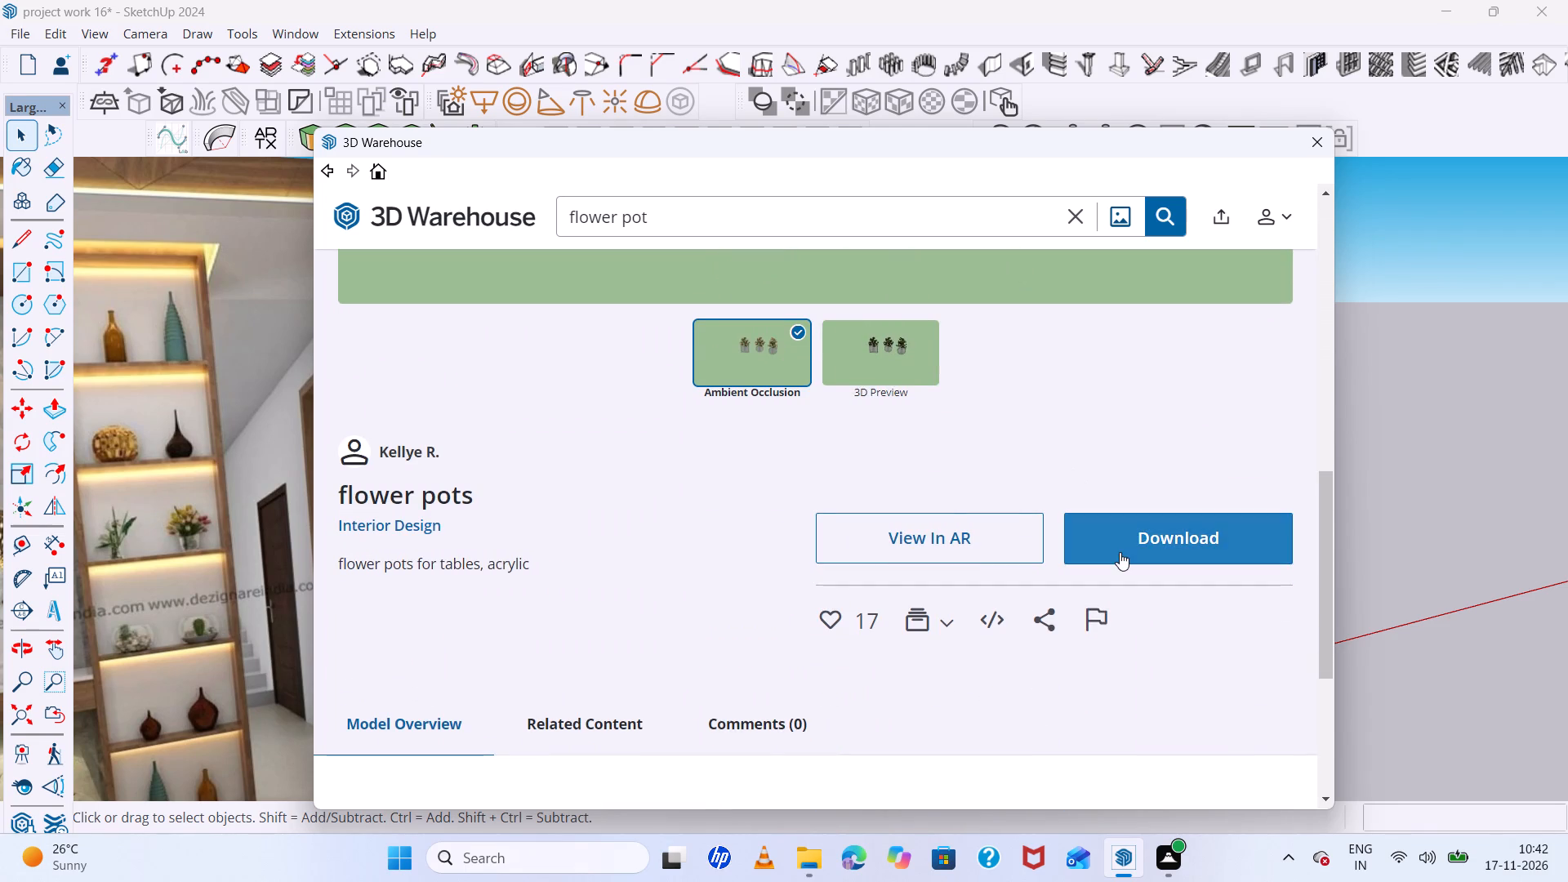
click(1120, 552)
scroll(901, 483, down, 6)
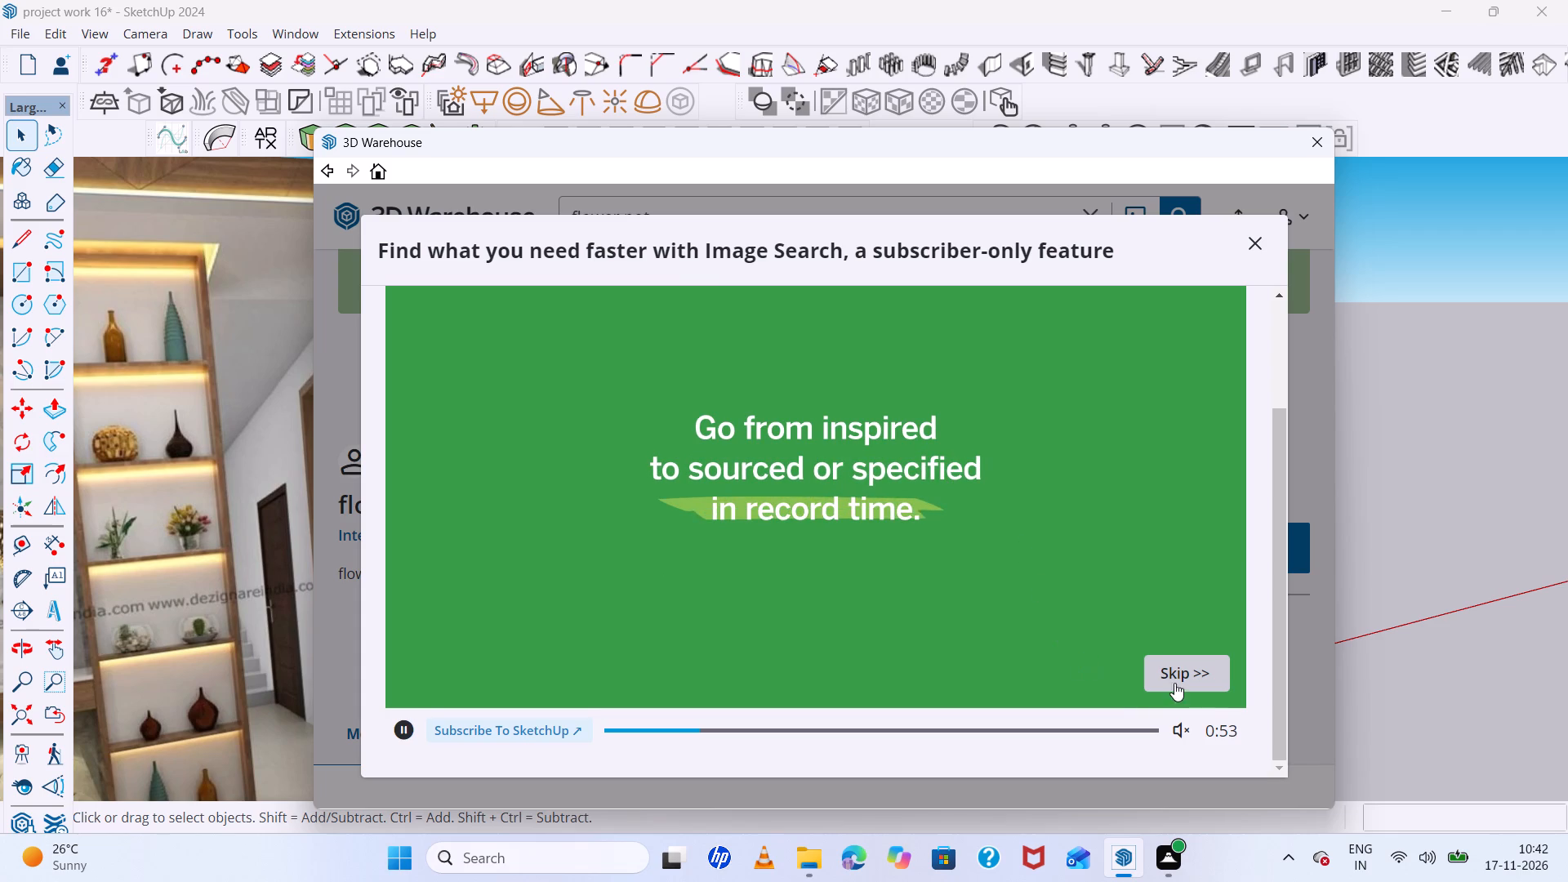
click(1187, 661)
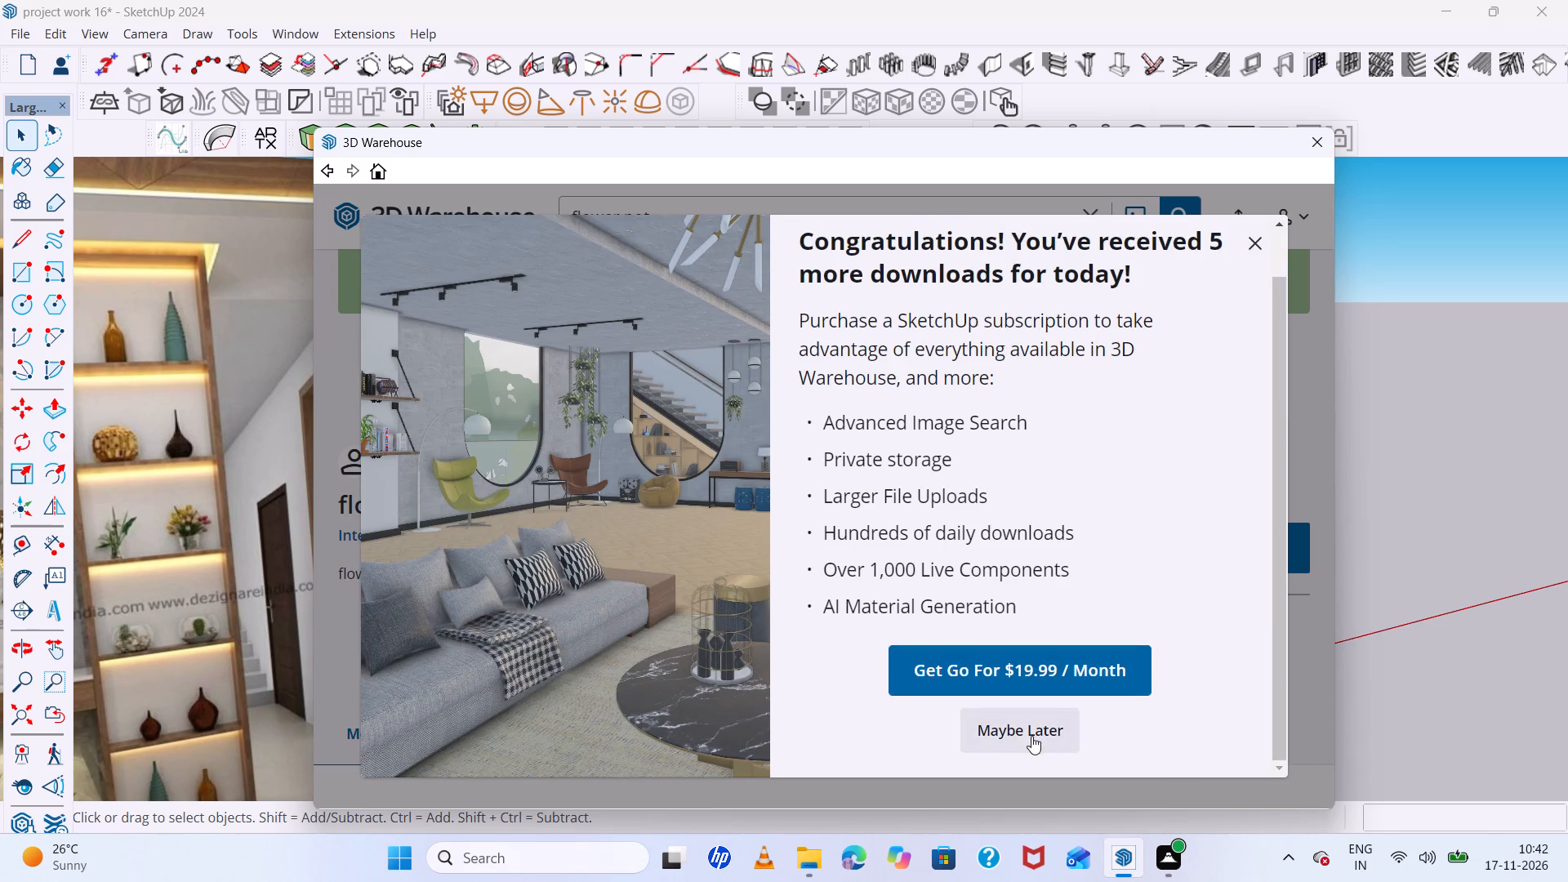
click(1031, 736)
scroll(955, 621, down, 6)
scroll(953, 618, up, 5)
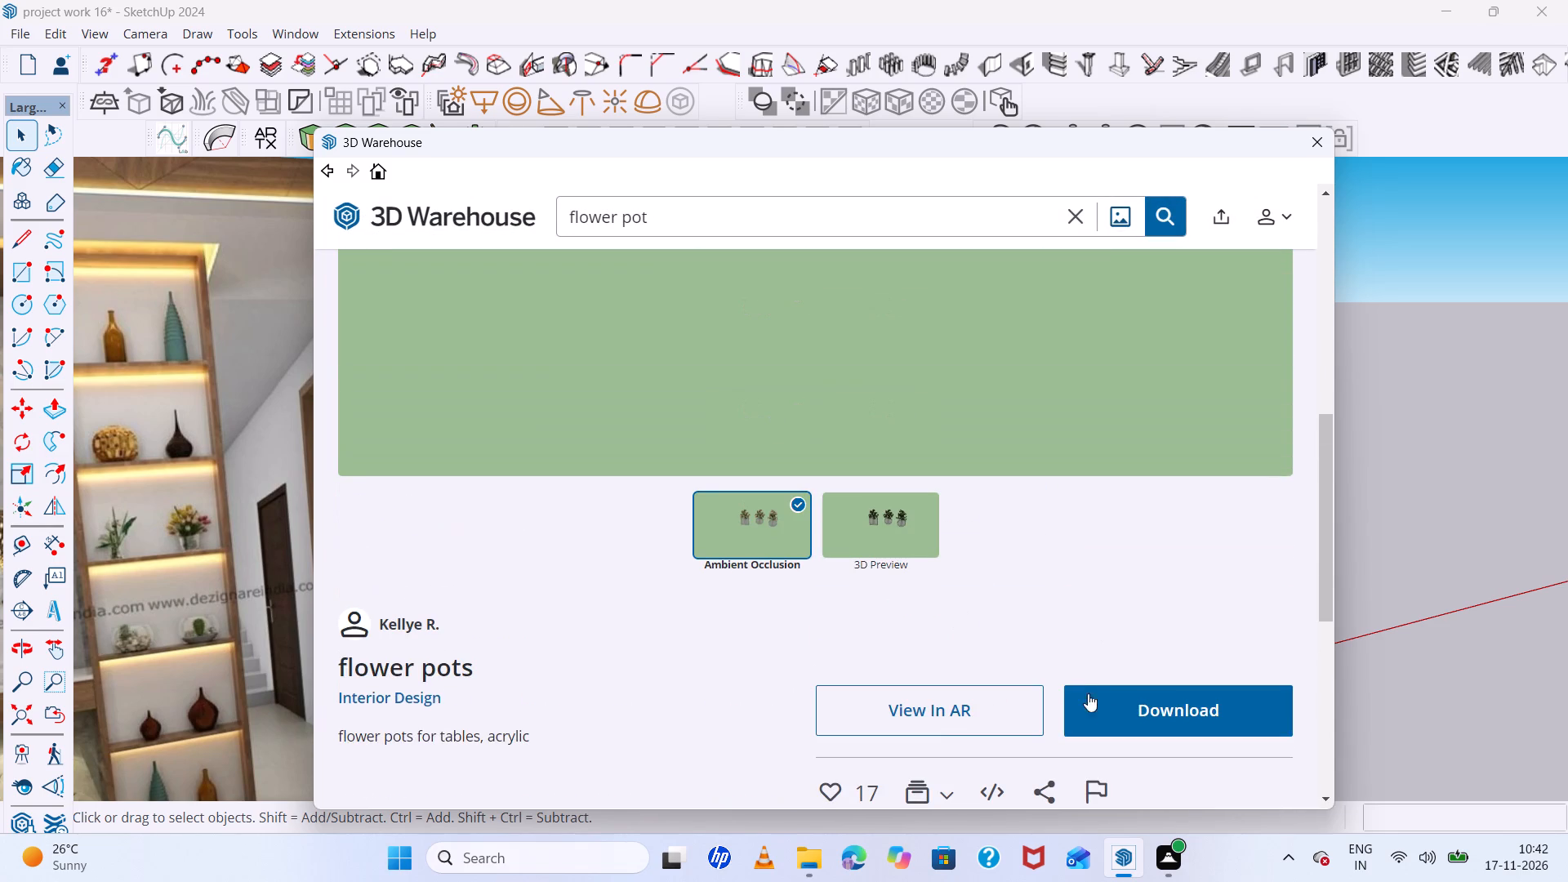
click(1138, 718)
click(742, 502)
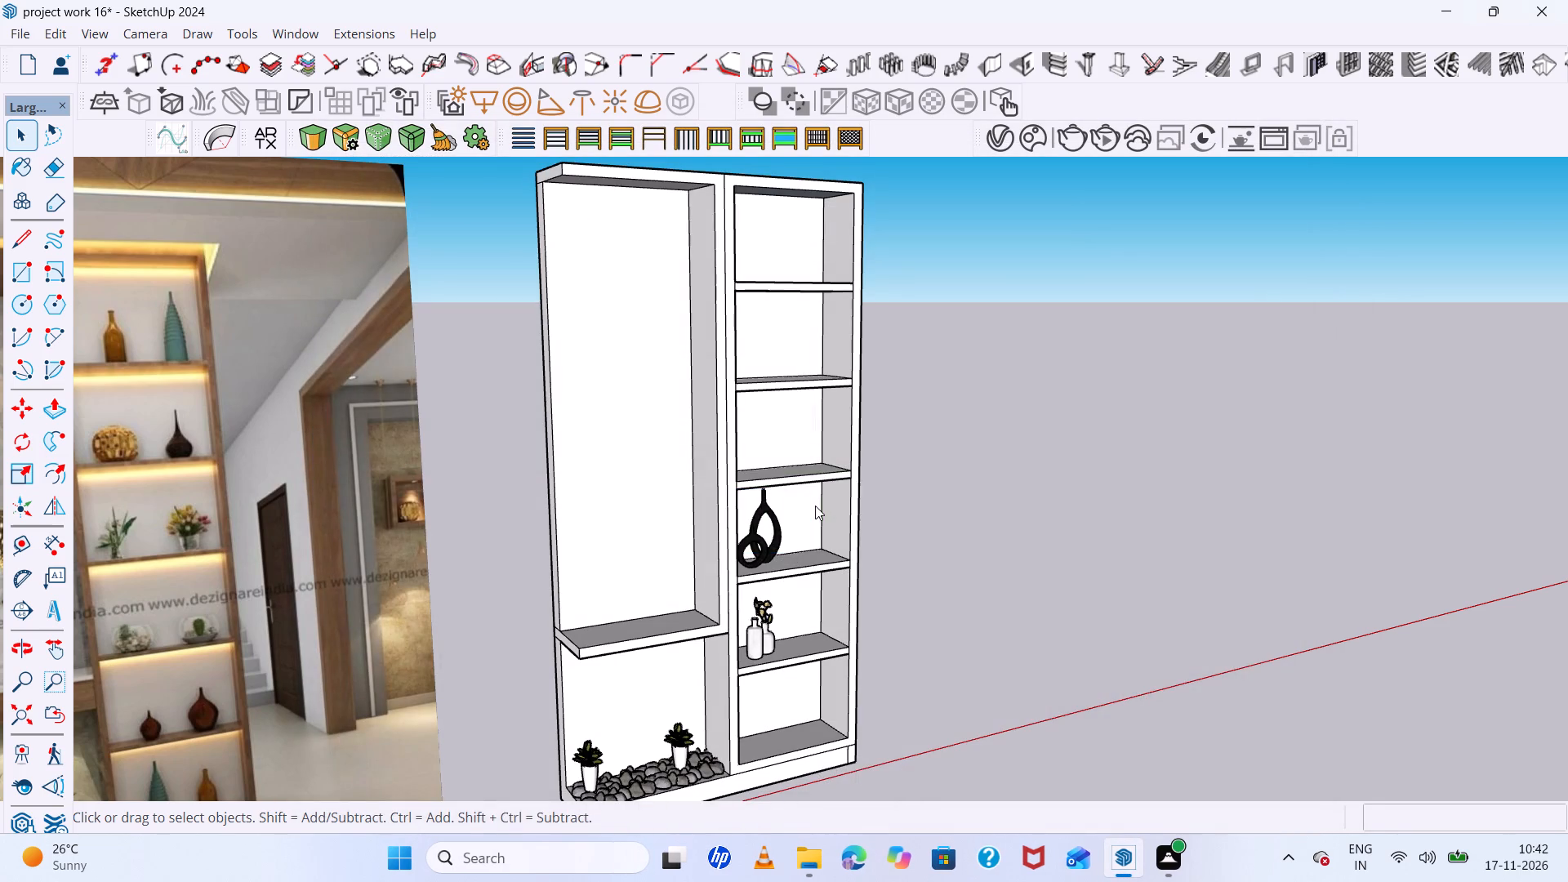
Place the loaded flower pots set on open ground beside the third cabinet.
scroll(815, 506, down, 17)
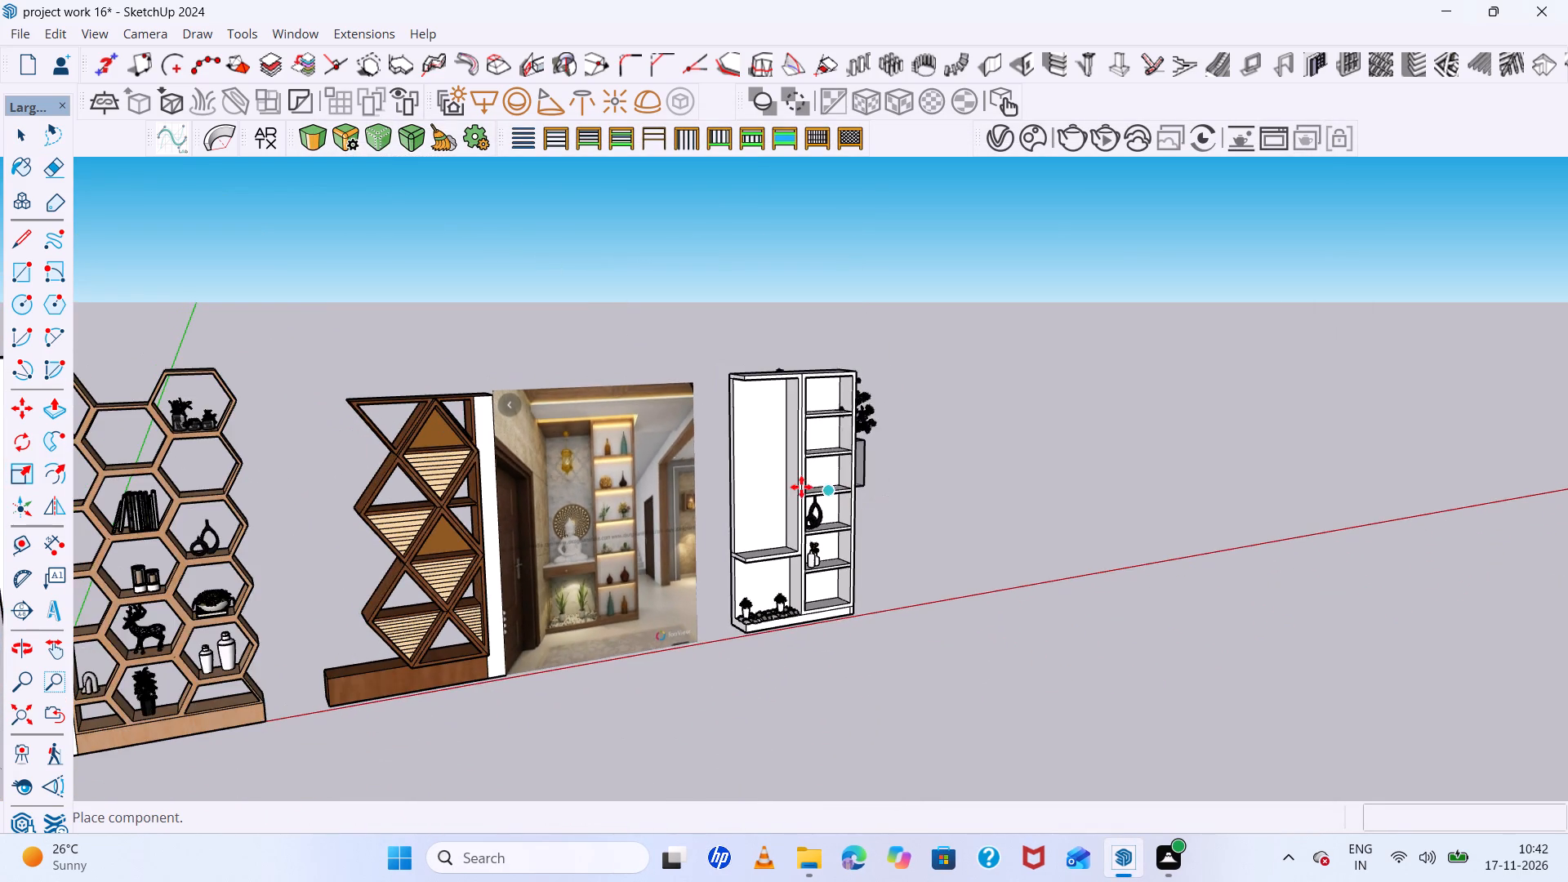
scroll(801, 487, down, 15)
scroll(751, 479, down, 6)
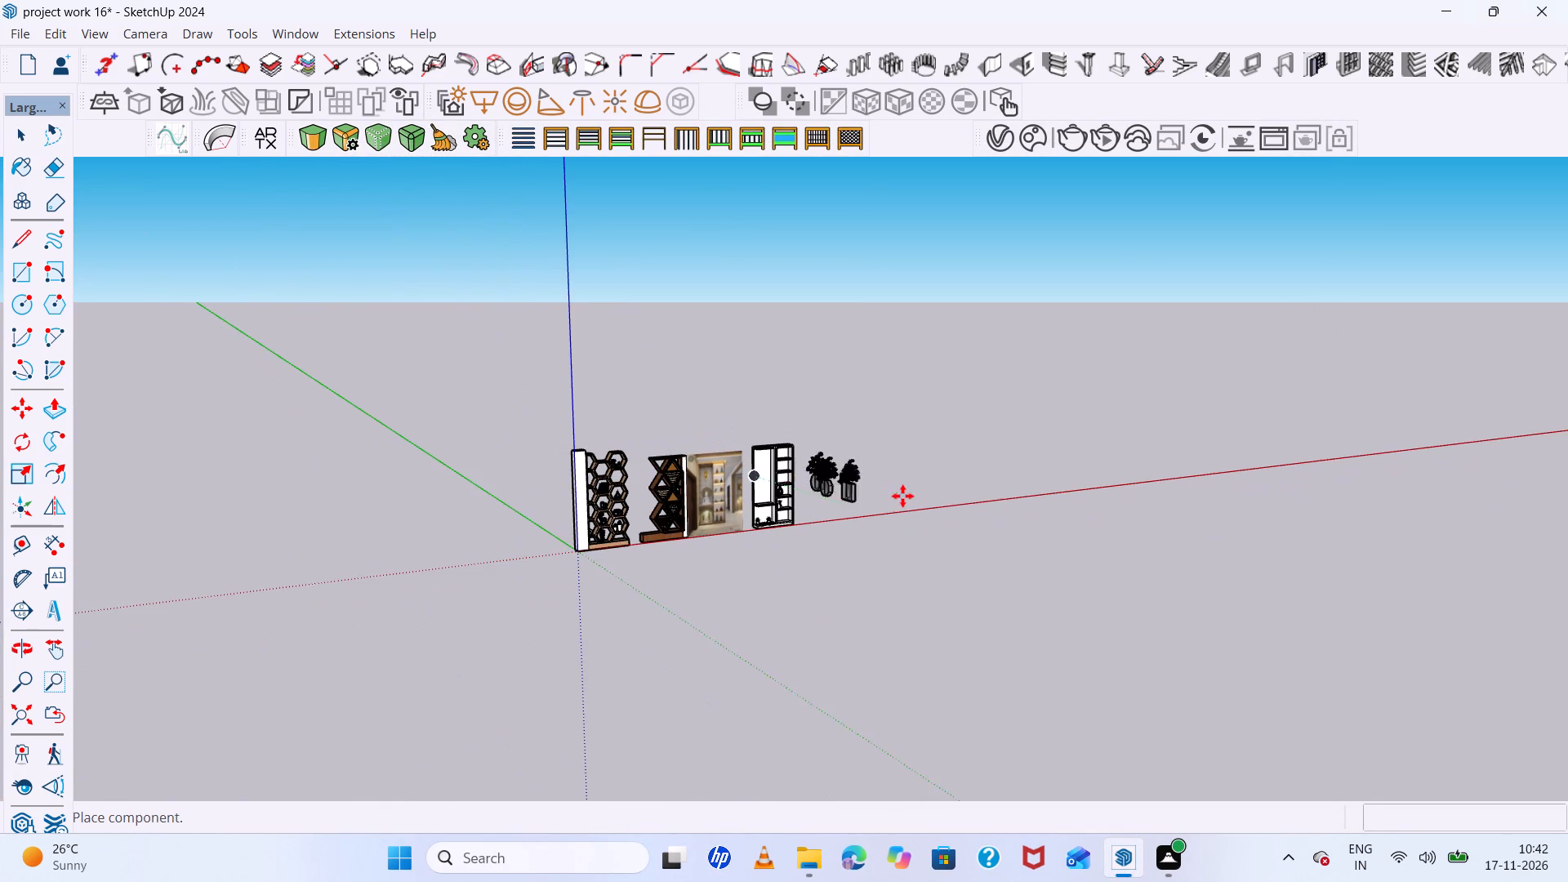
click(875, 514)
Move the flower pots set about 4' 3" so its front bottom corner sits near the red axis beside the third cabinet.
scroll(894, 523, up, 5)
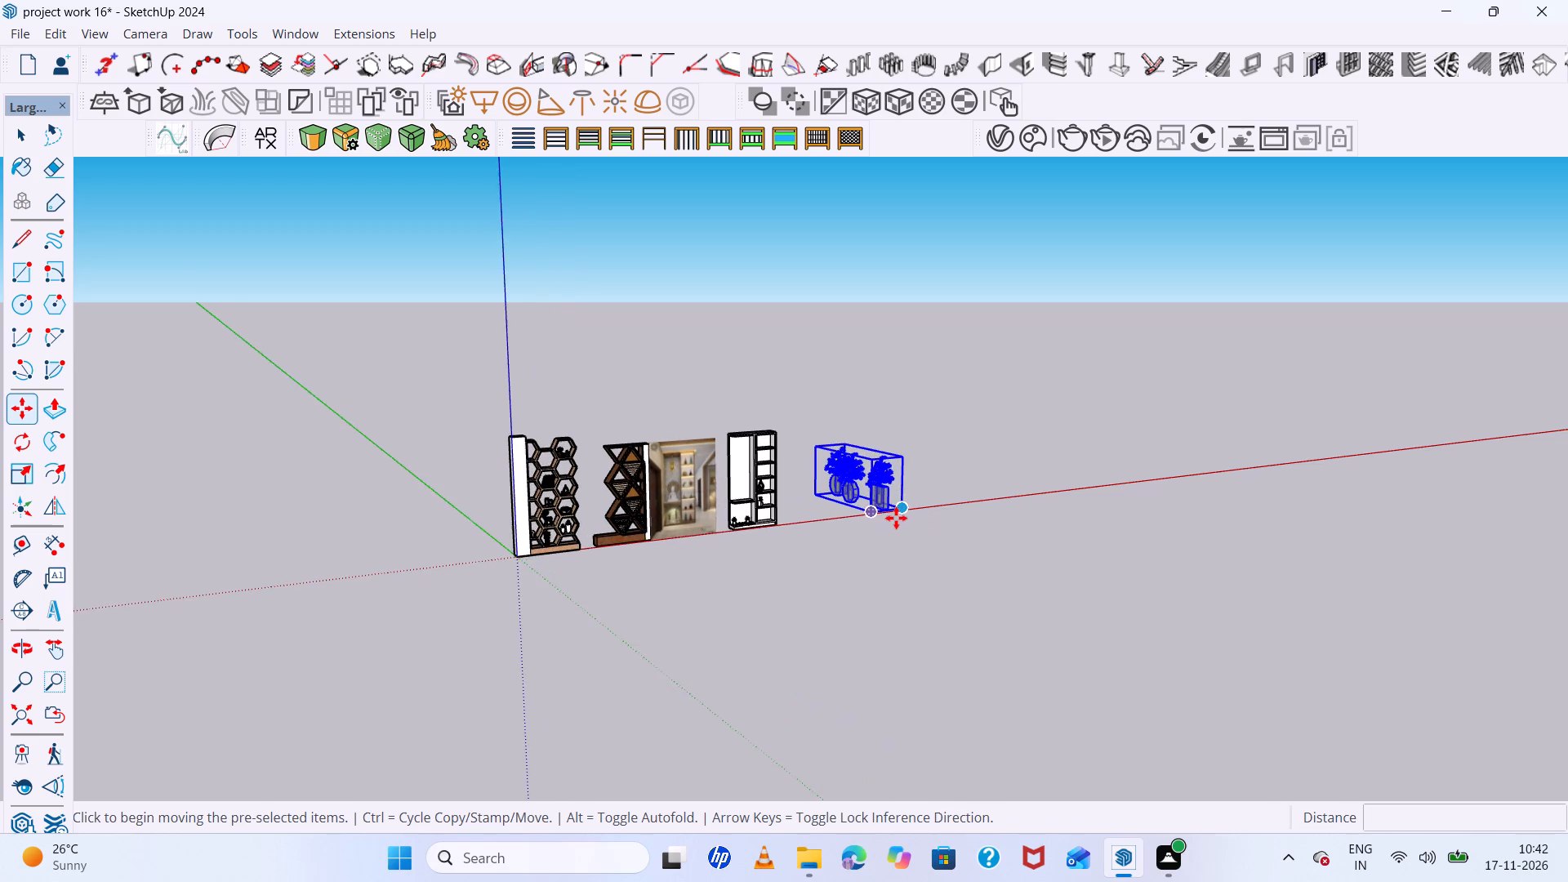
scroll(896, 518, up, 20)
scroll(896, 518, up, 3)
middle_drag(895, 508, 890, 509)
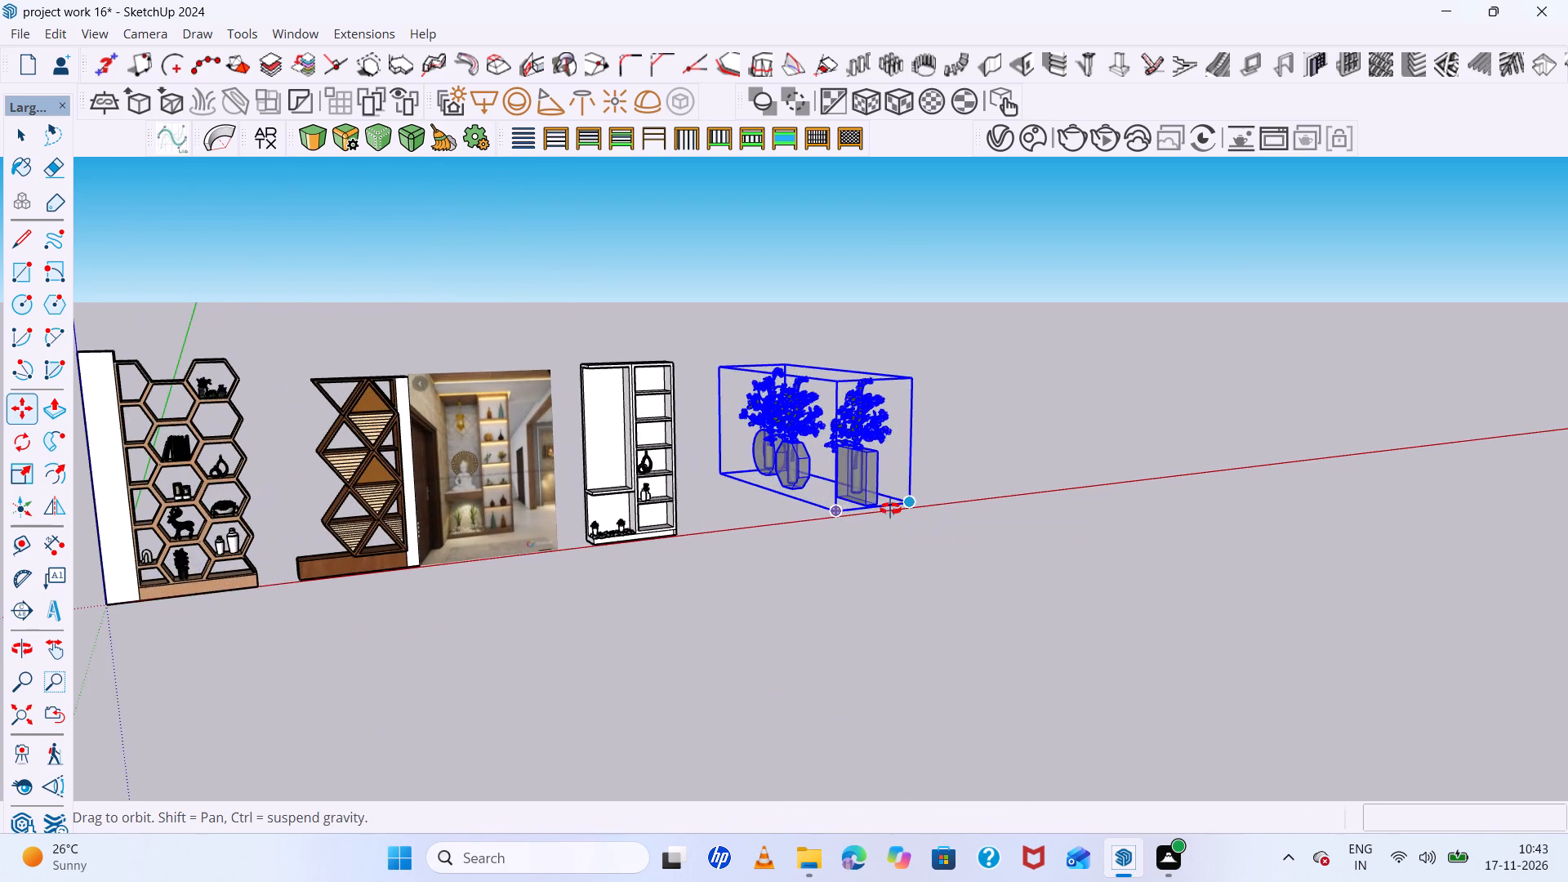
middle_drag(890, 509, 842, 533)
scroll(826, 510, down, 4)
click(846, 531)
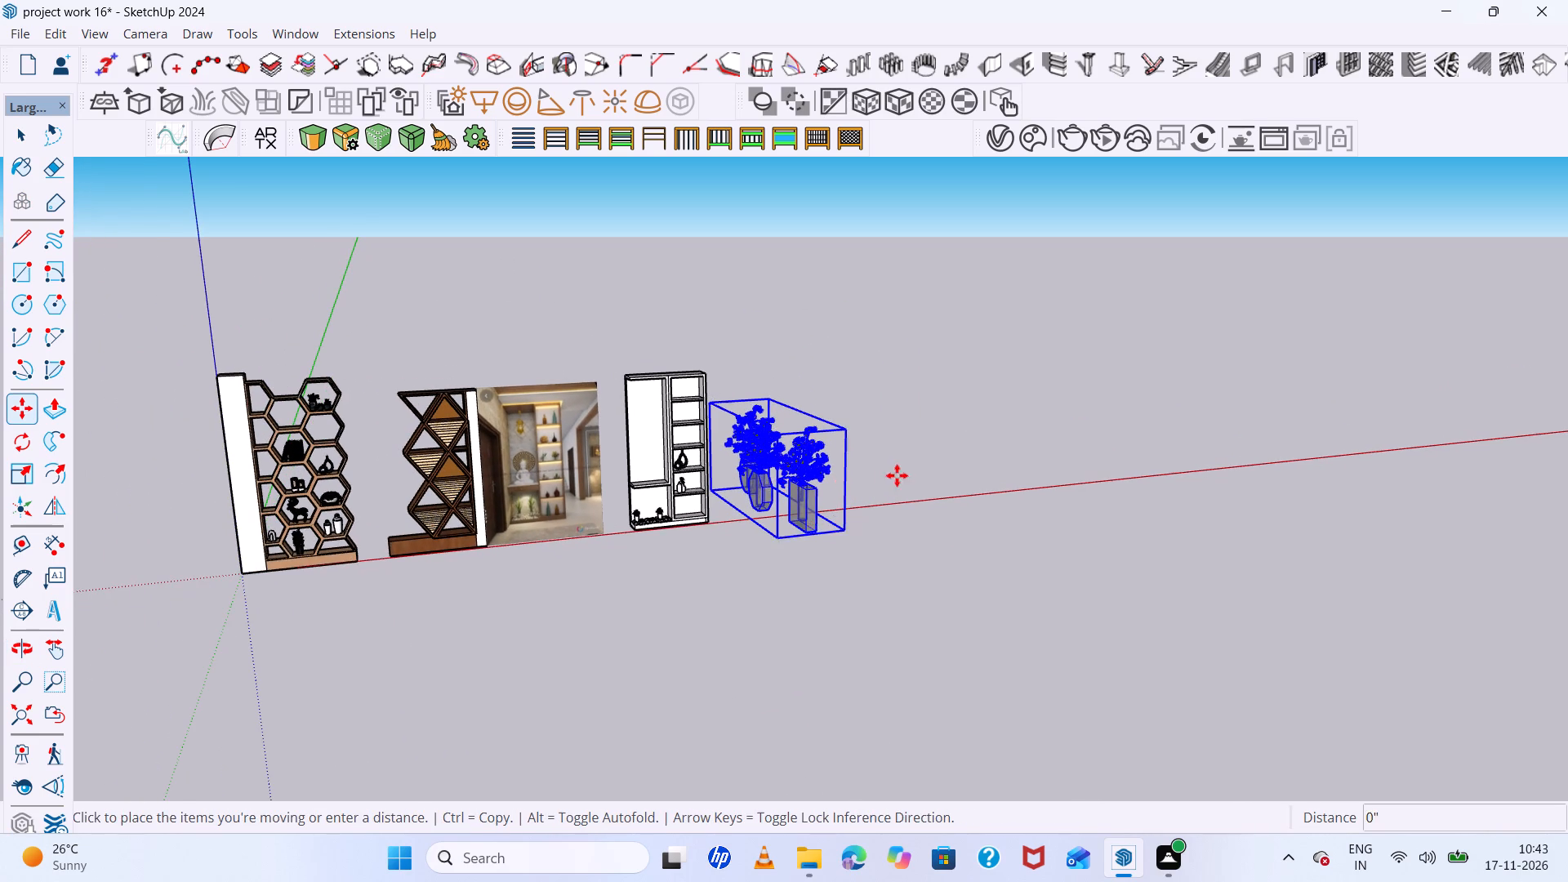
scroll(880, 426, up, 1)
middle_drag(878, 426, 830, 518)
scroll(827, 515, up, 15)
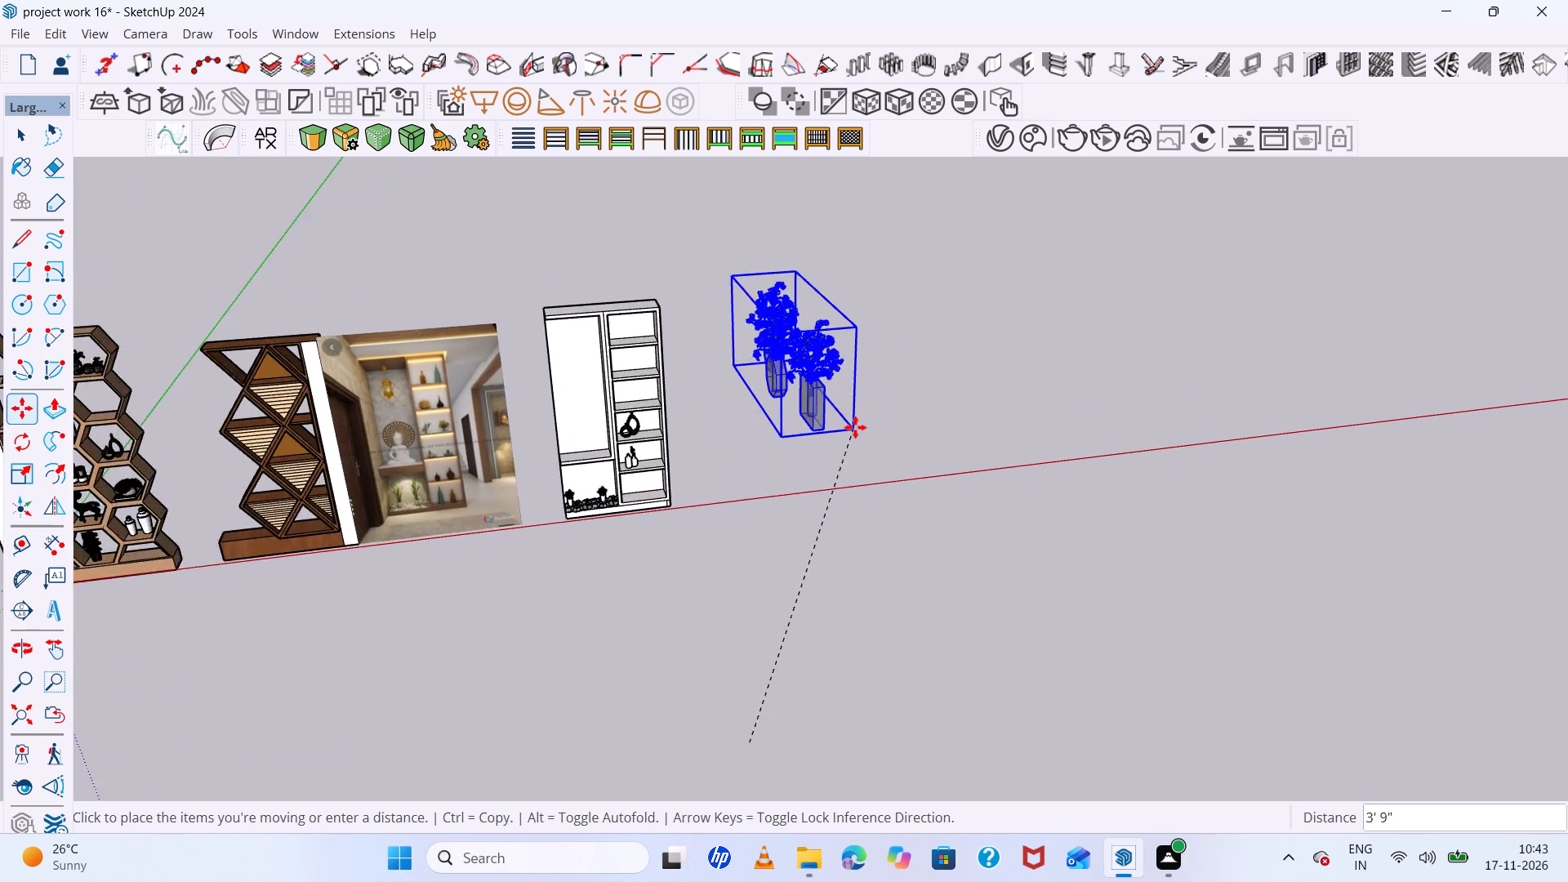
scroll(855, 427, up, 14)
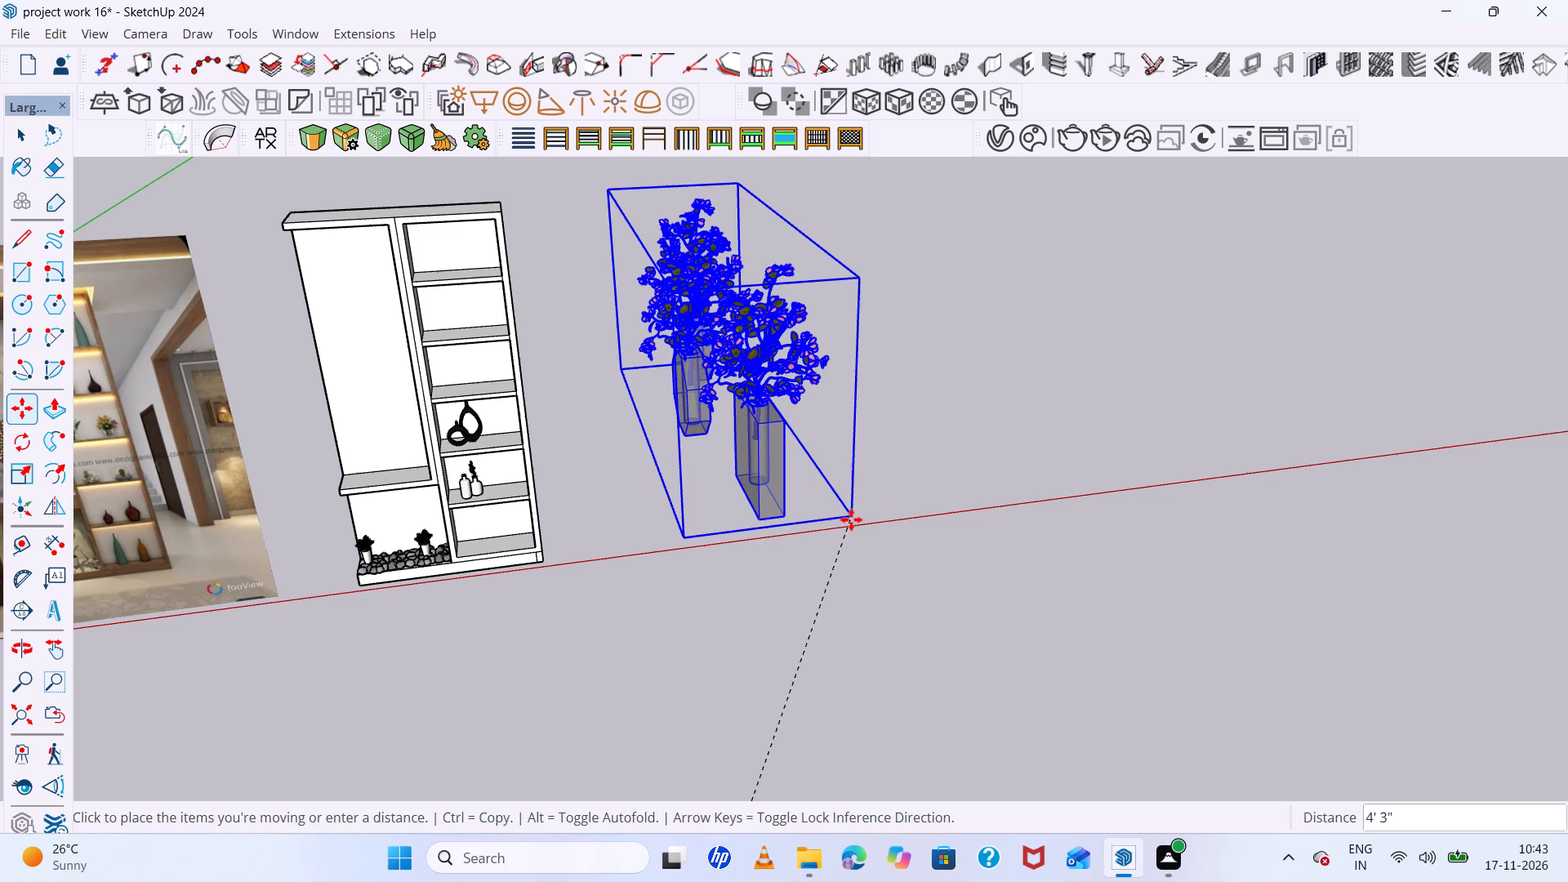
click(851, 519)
Rotate the flower pots set 90 degrees about a vertical axis so the pots line up parallel to the cabinet front.
scroll(822, 513, up, 5)
scroll(733, 456, down, 14)
middle_drag(746, 465, 916, 443)
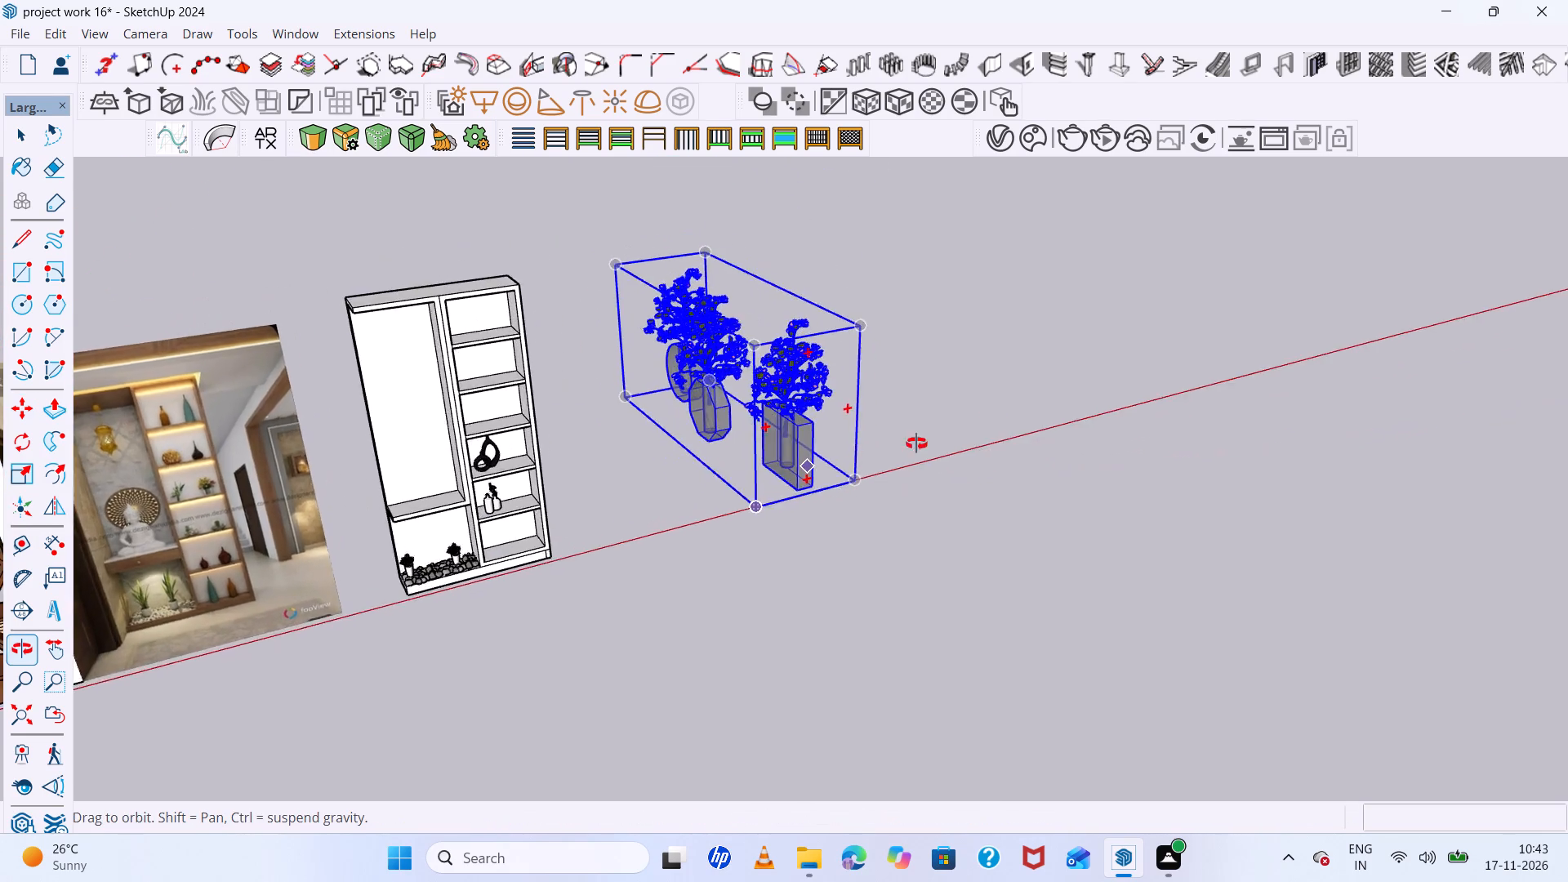
middle_drag(916, 443, 1004, 387)
scroll(898, 430, down, 3)
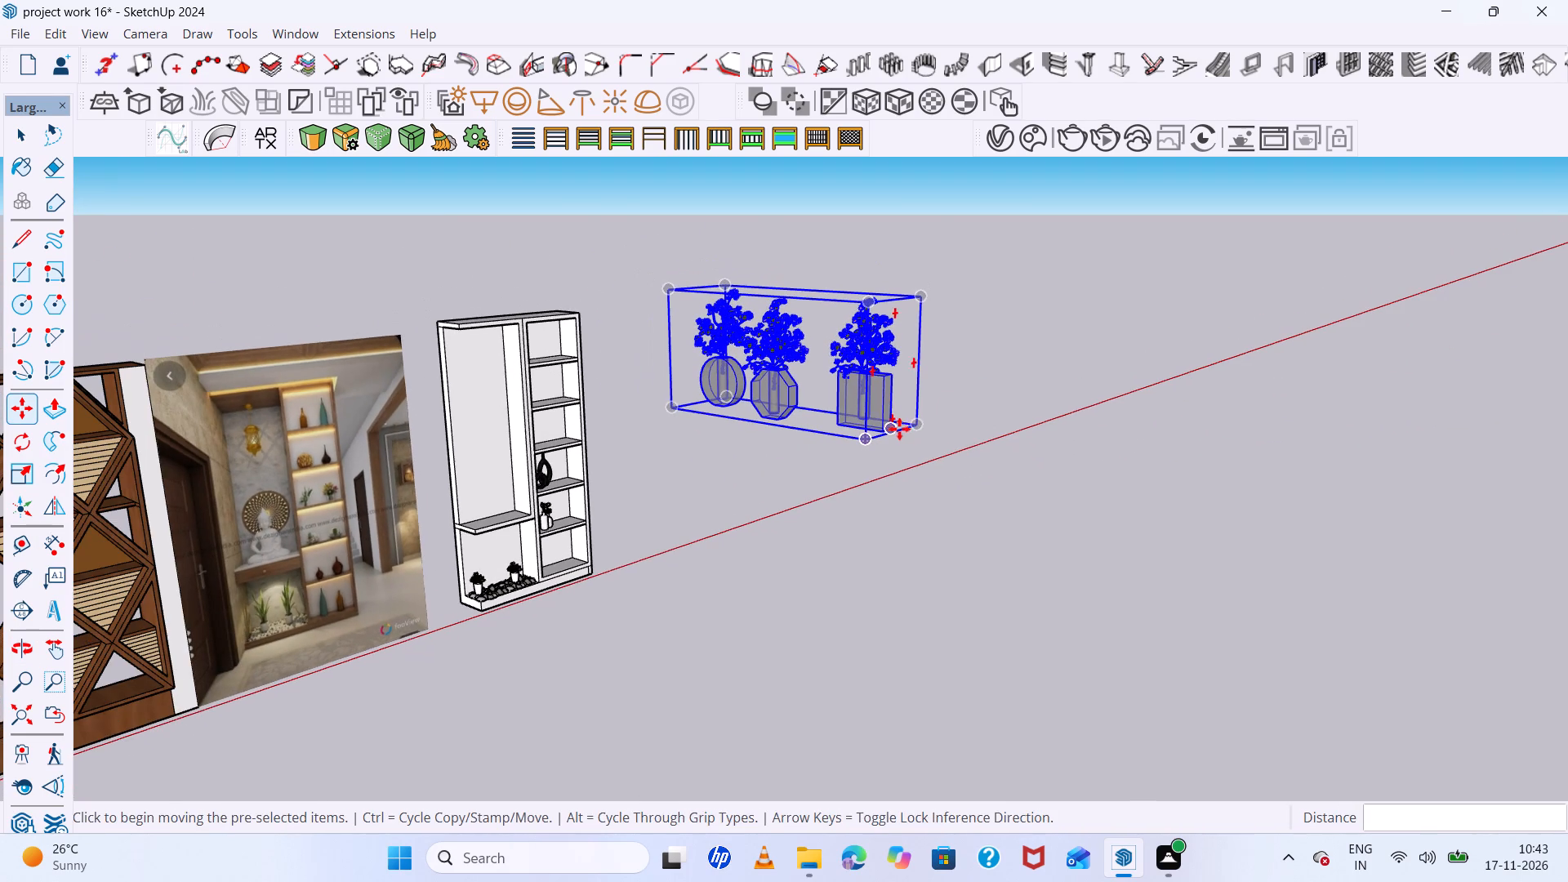
key(q)
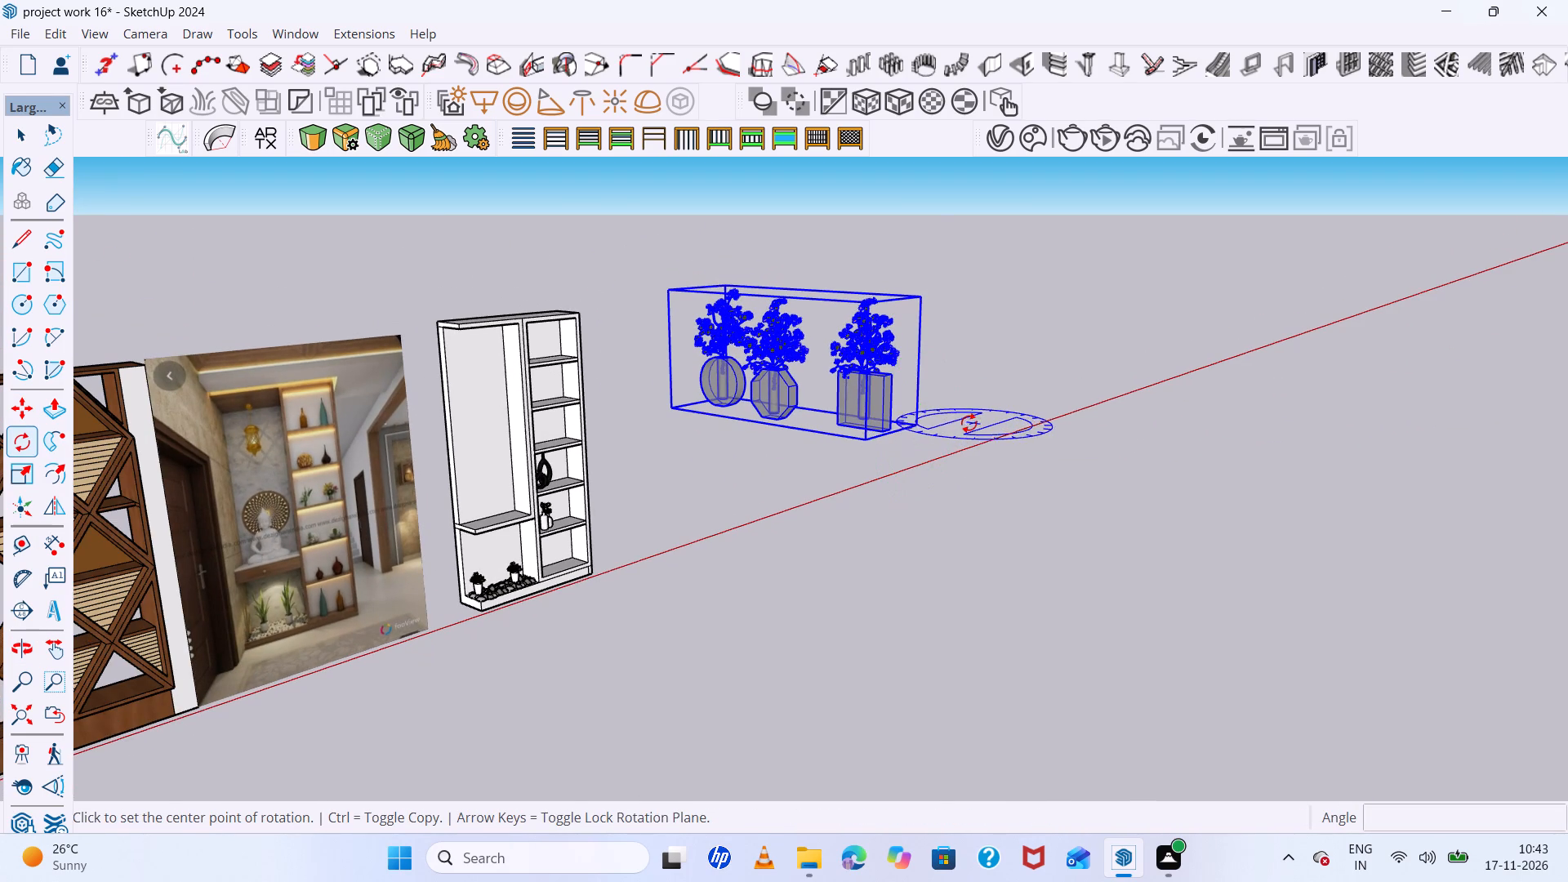
scroll(969, 423, down, 4)
middle_drag(966, 423, 836, 514)
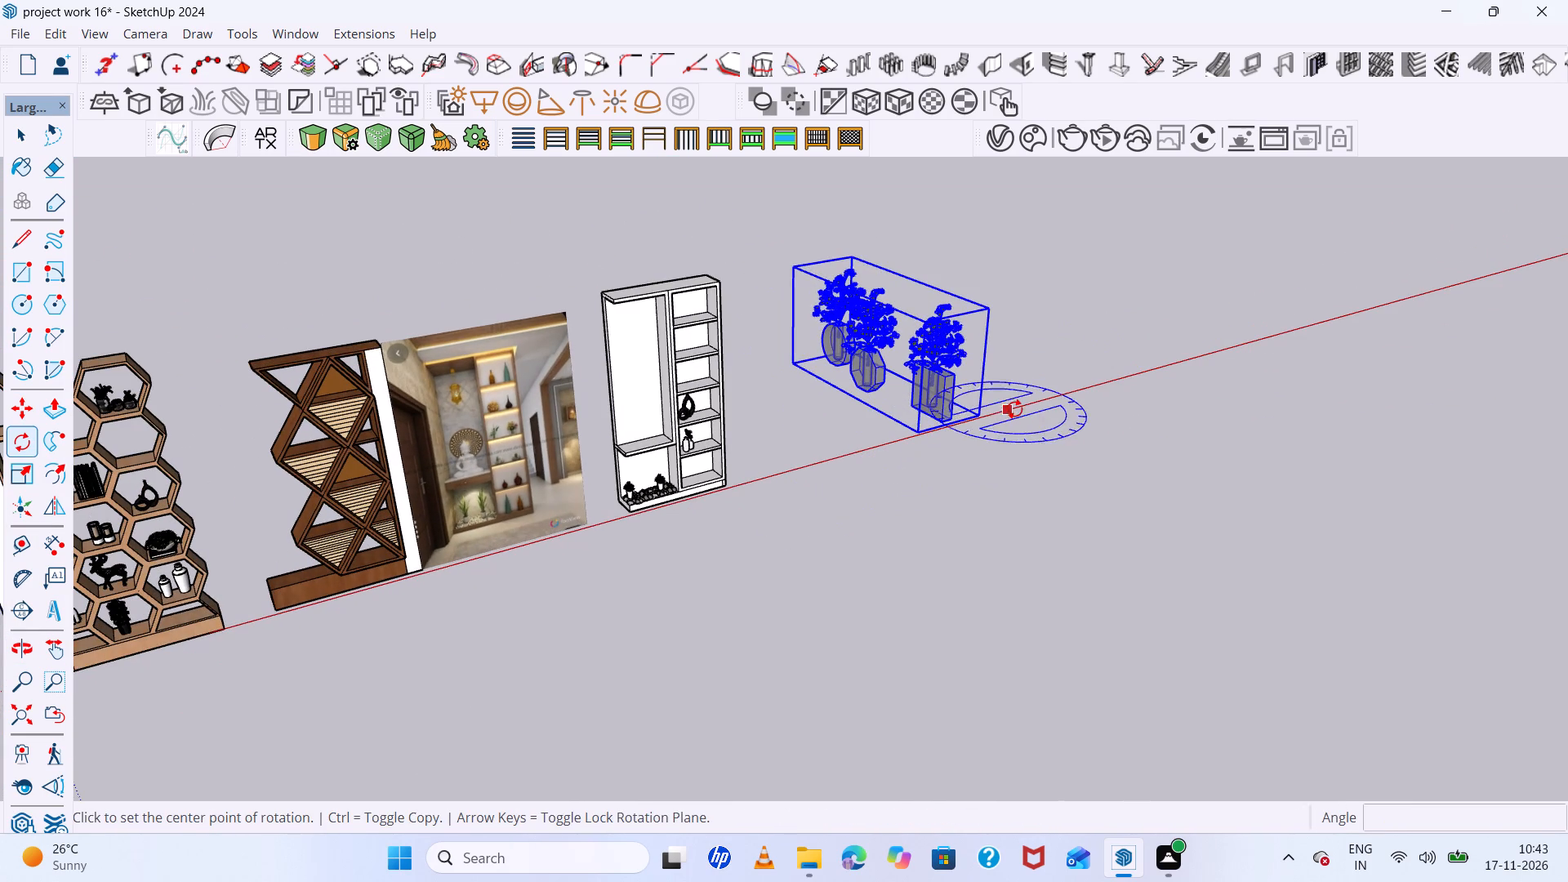
click(1000, 413)
click(1155, 370)
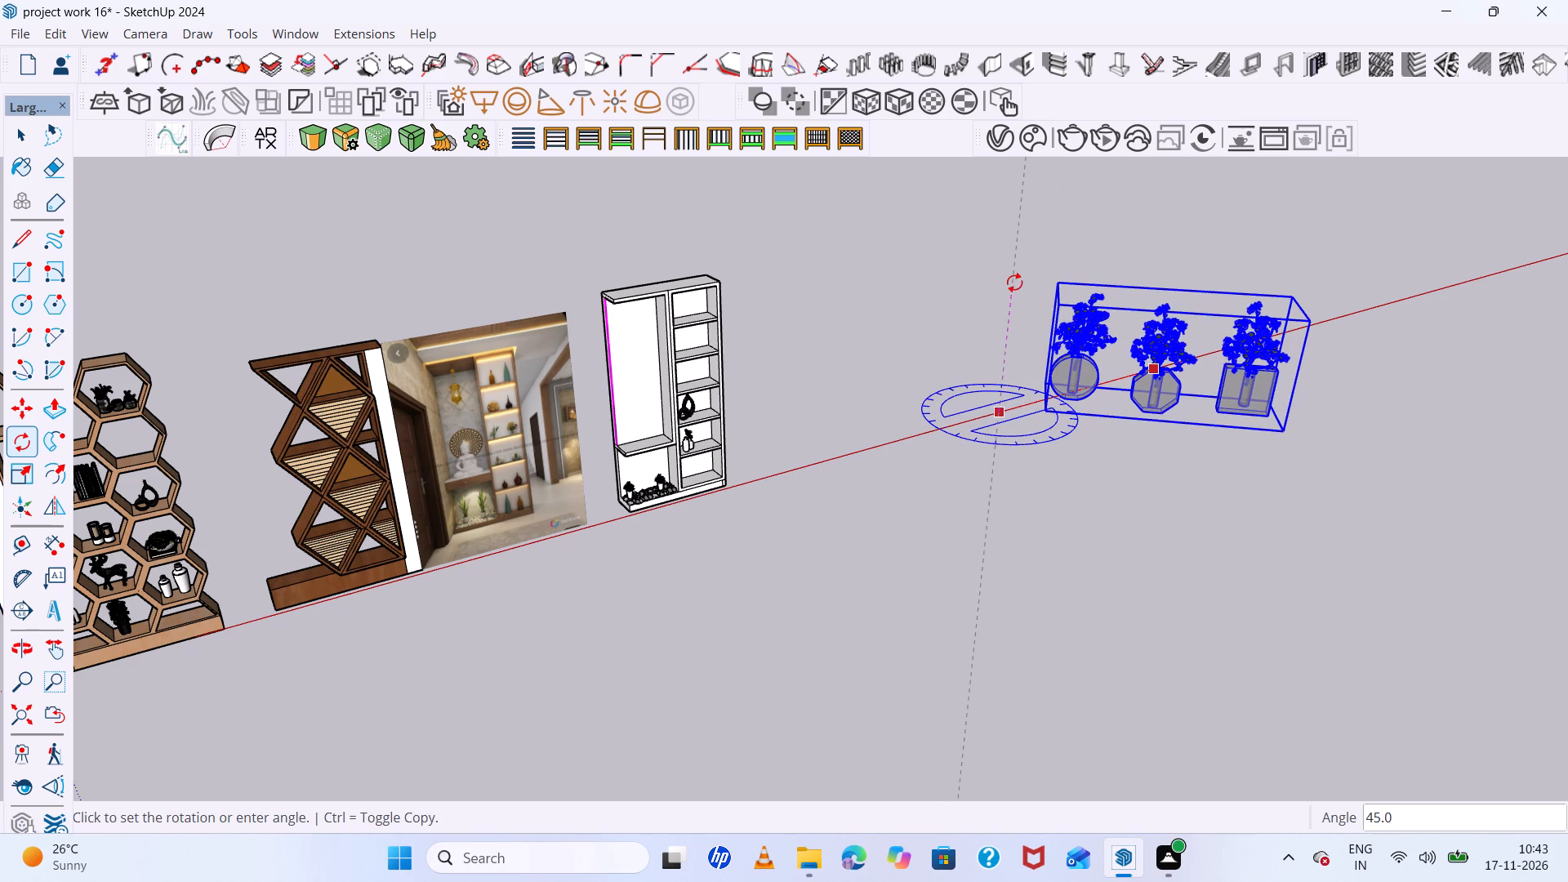
text(60)
key(BackSpace)
key(BackSpace)
text(90)
key(Return)
key(space)
Move the flower pots set by its front bottom corner onto the third cabinet's outer front bottom corner on the shelf side.
scroll(470, 320, down, 5)
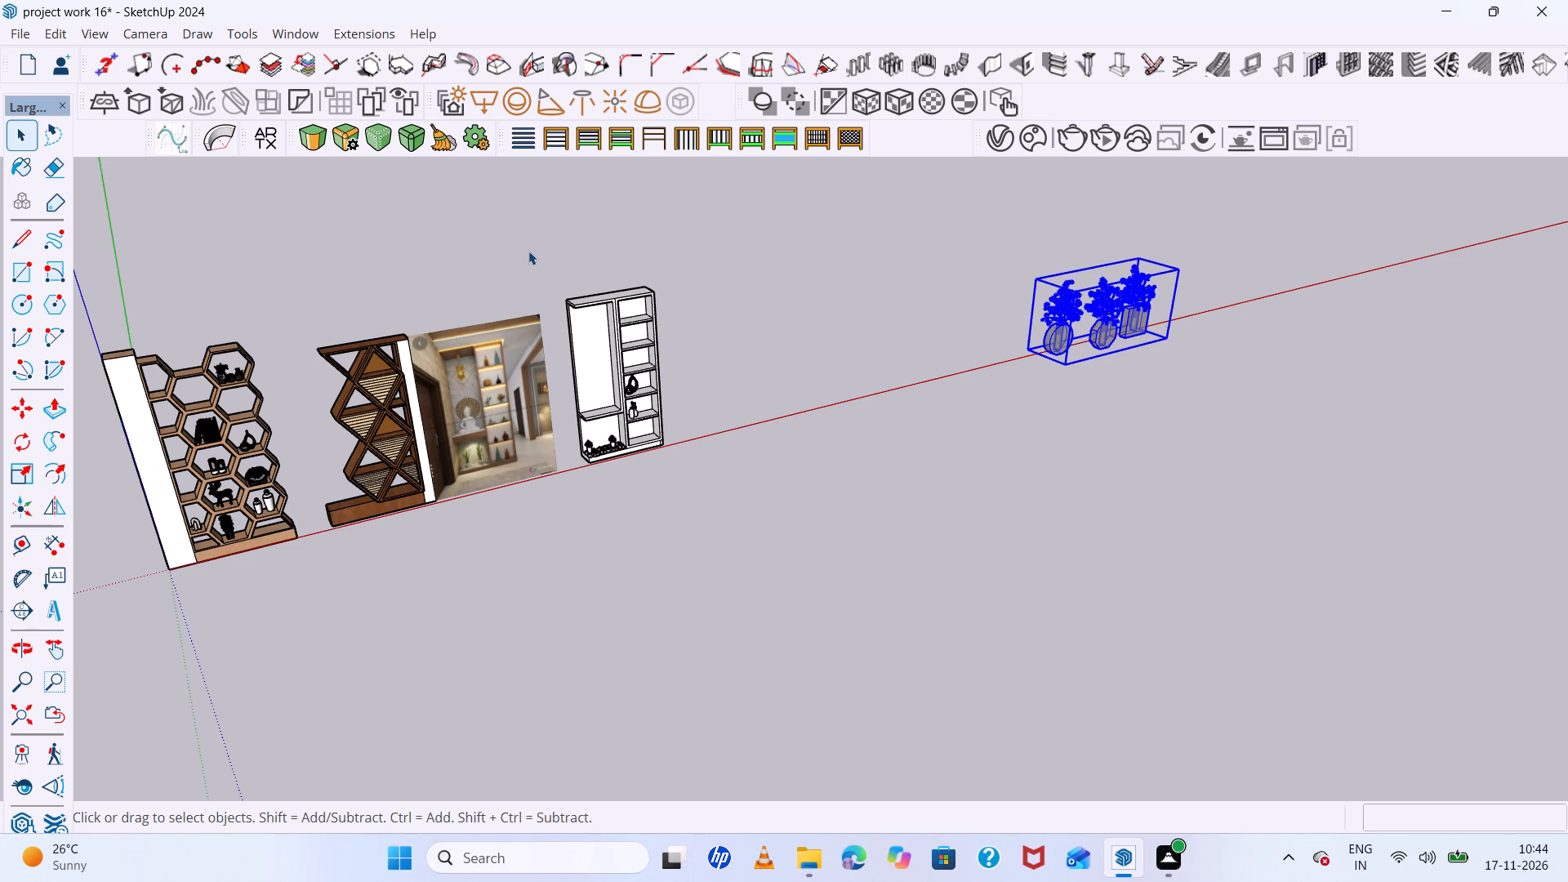
scroll(593, 332, down, 10)
middle_drag(998, 365, 952, 265)
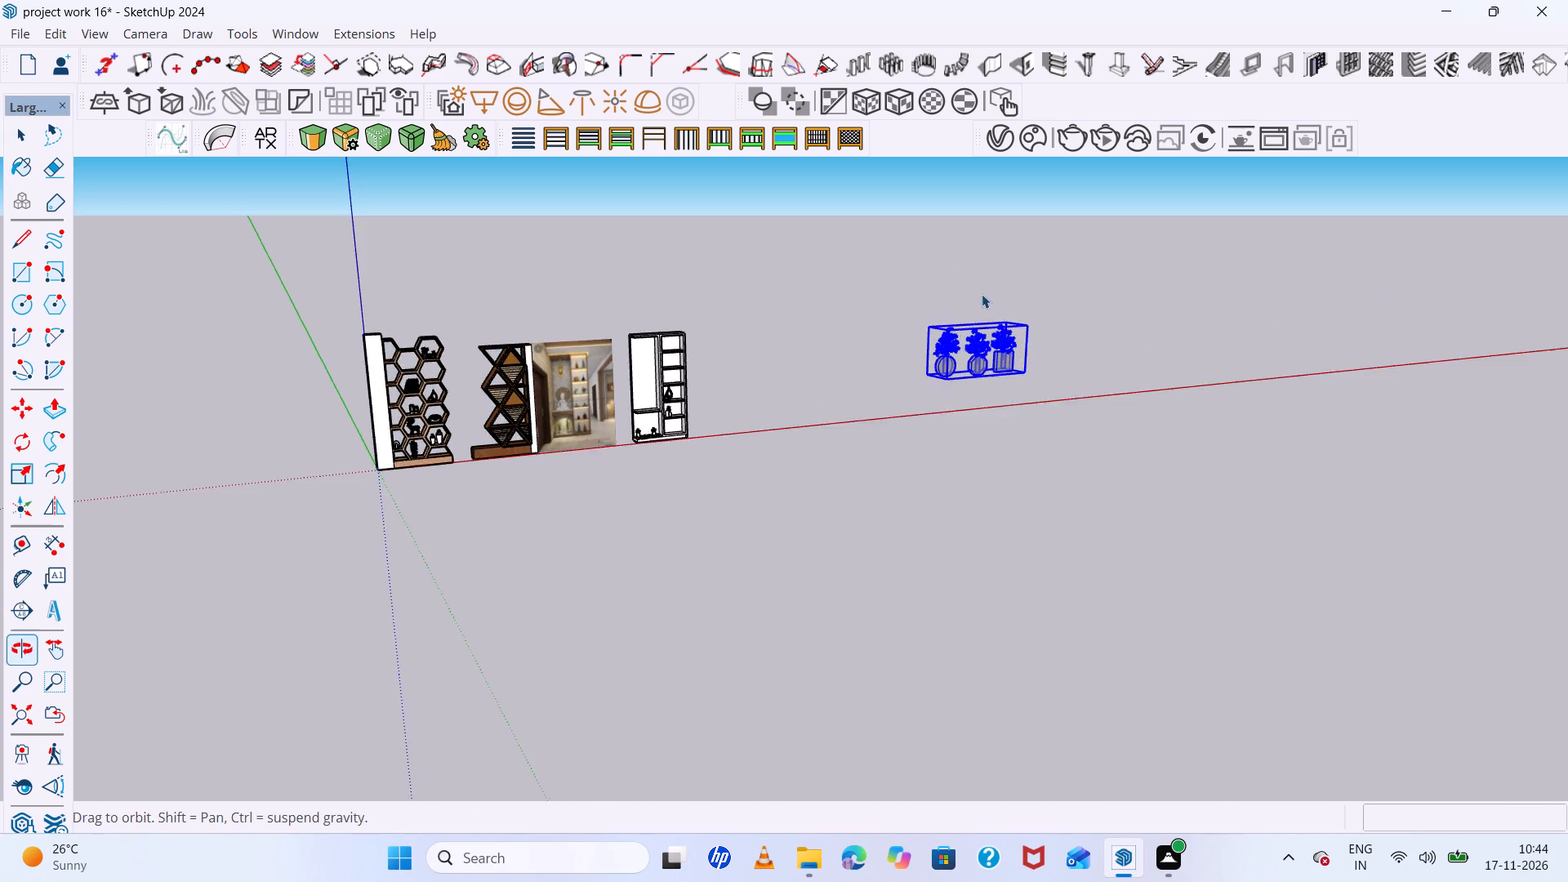
scroll(1033, 353, up, 17)
middle_drag(1029, 403, 1015, 421)
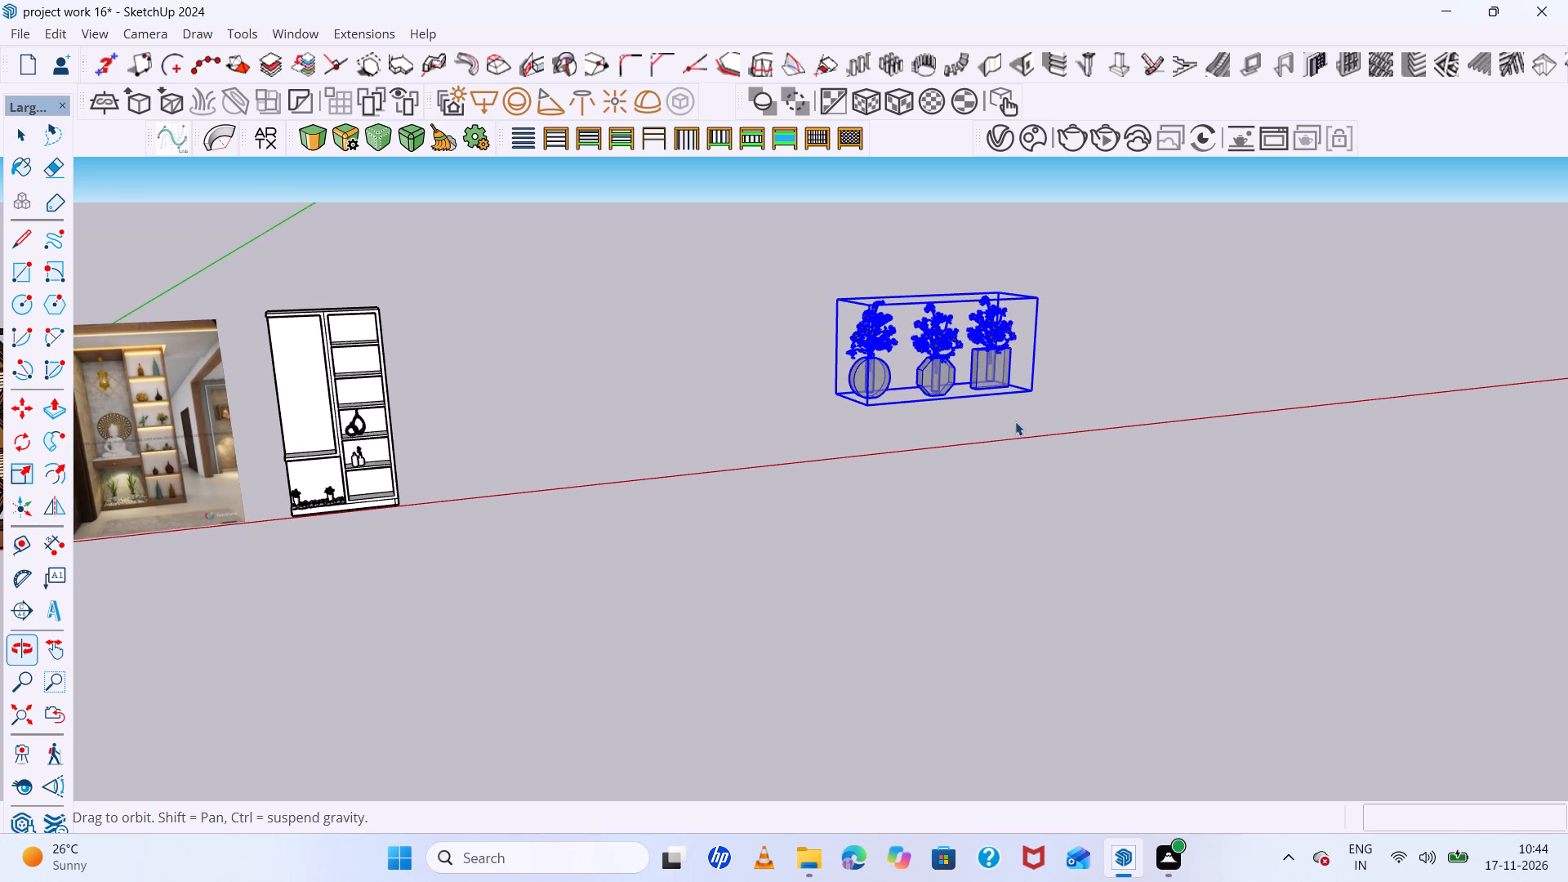
key(m)
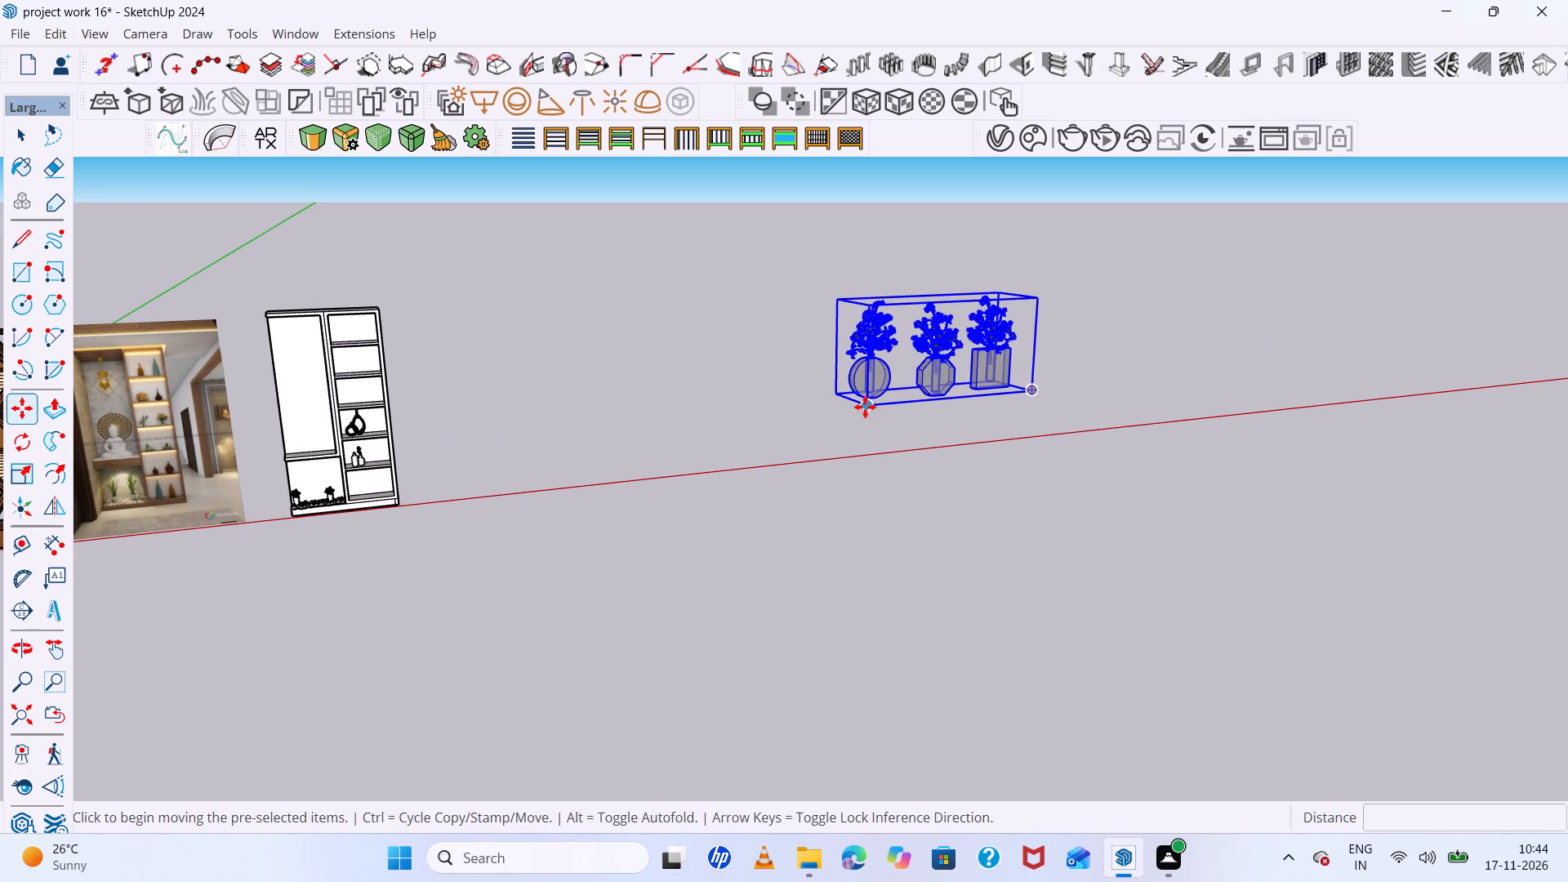
double_click(866, 407)
scroll(528, 436, down, 4)
scroll(404, 483, up, 19)
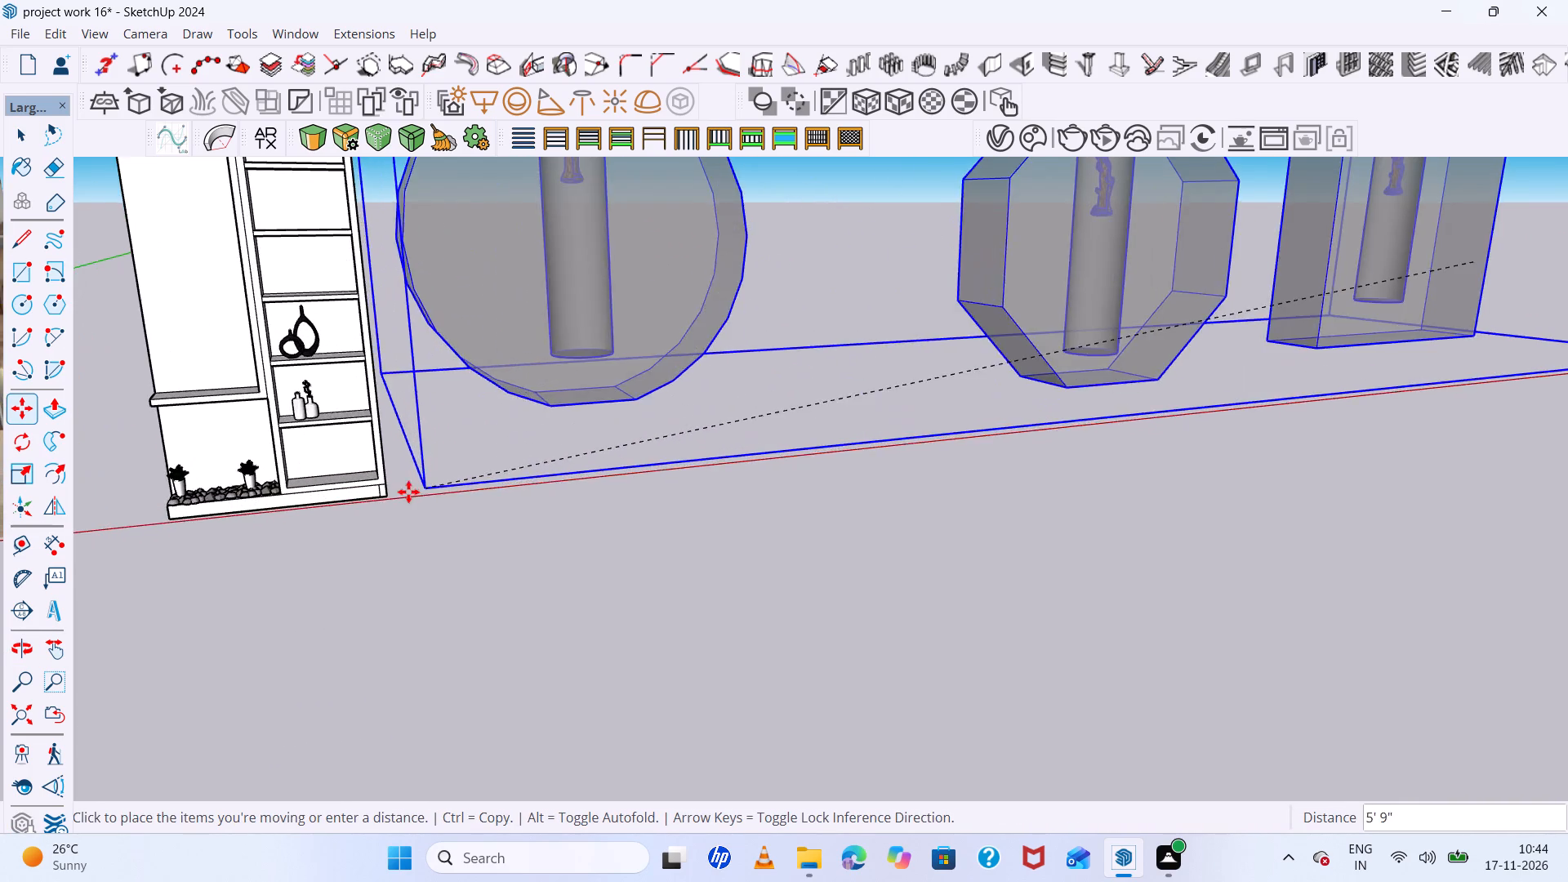
middle_drag(408, 492, 243, 579)
scroll(486, 411, up, 12)
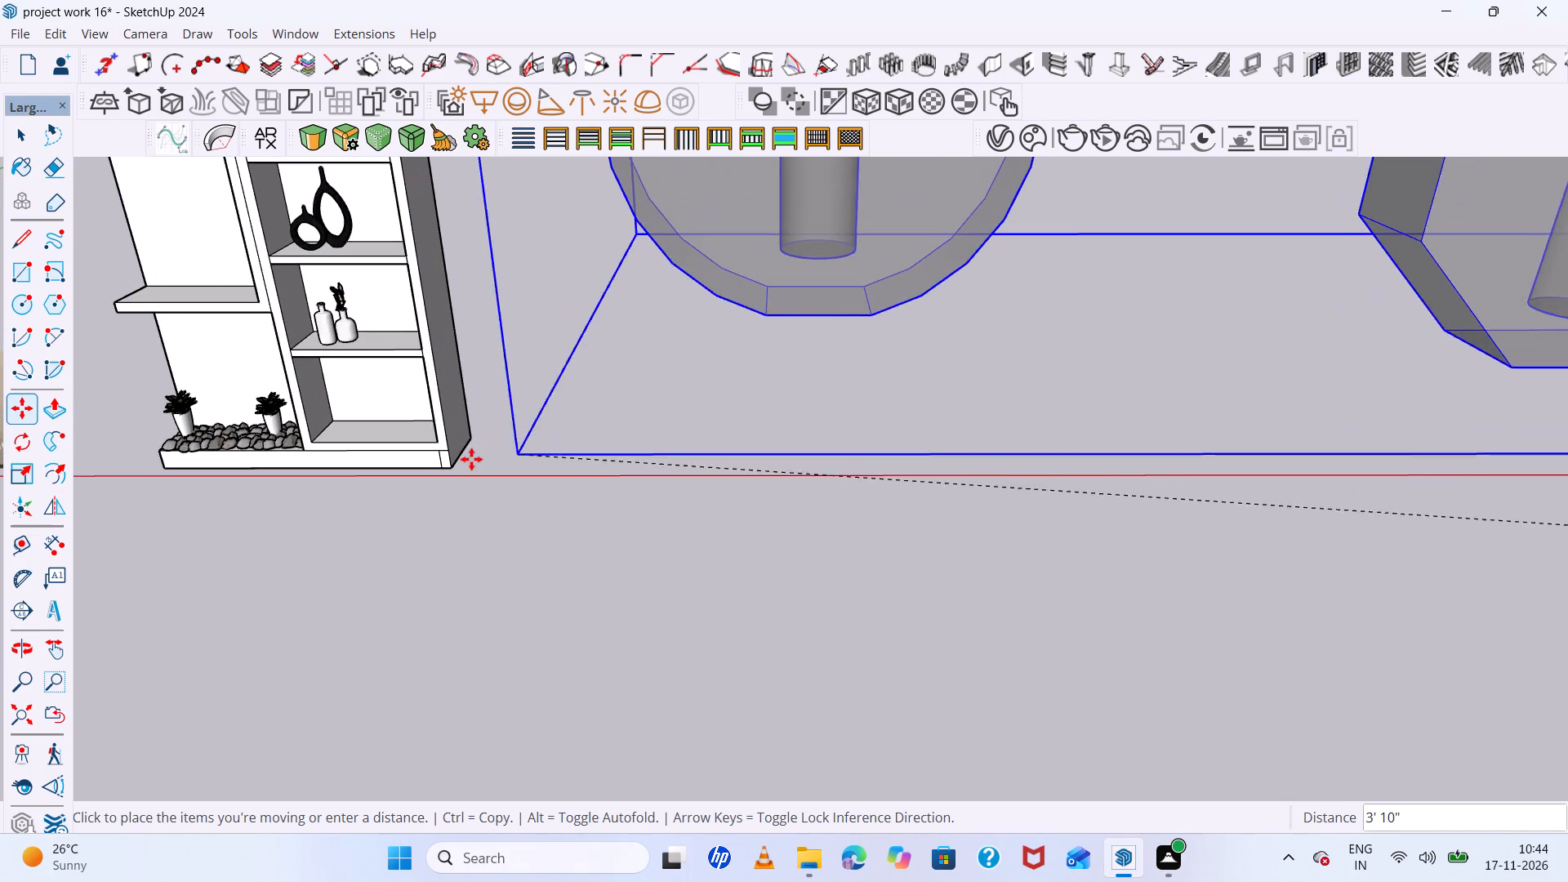
click(460, 467)
scroll(629, 447, down, 6)
middle_drag(763, 461, 775, 418)
scroll(763, 461, up, 1)
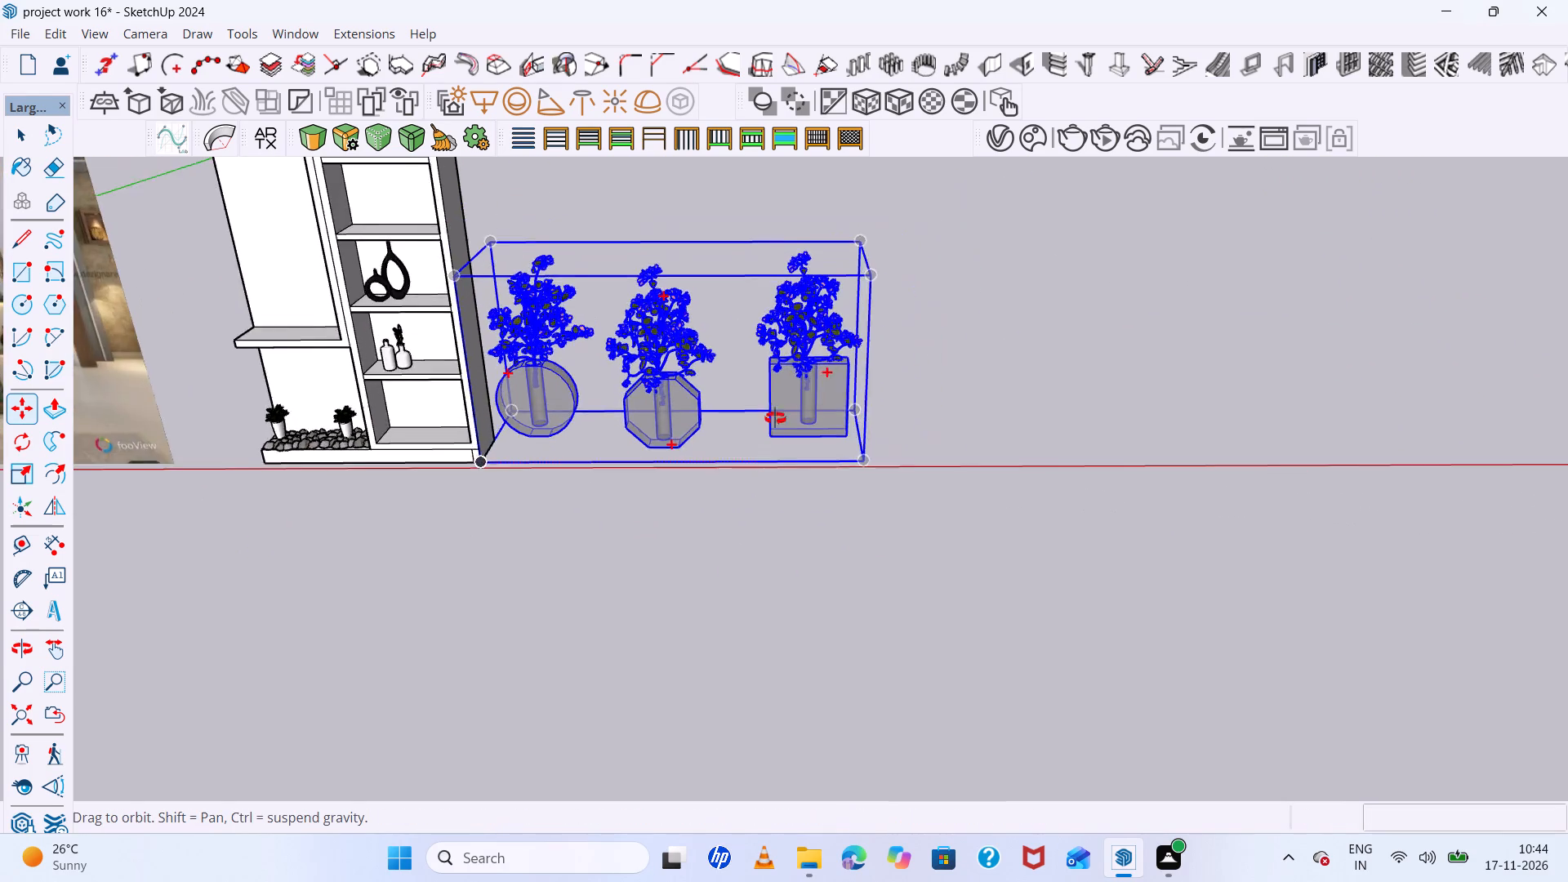
middle_drag(775, 418, 823, 377)
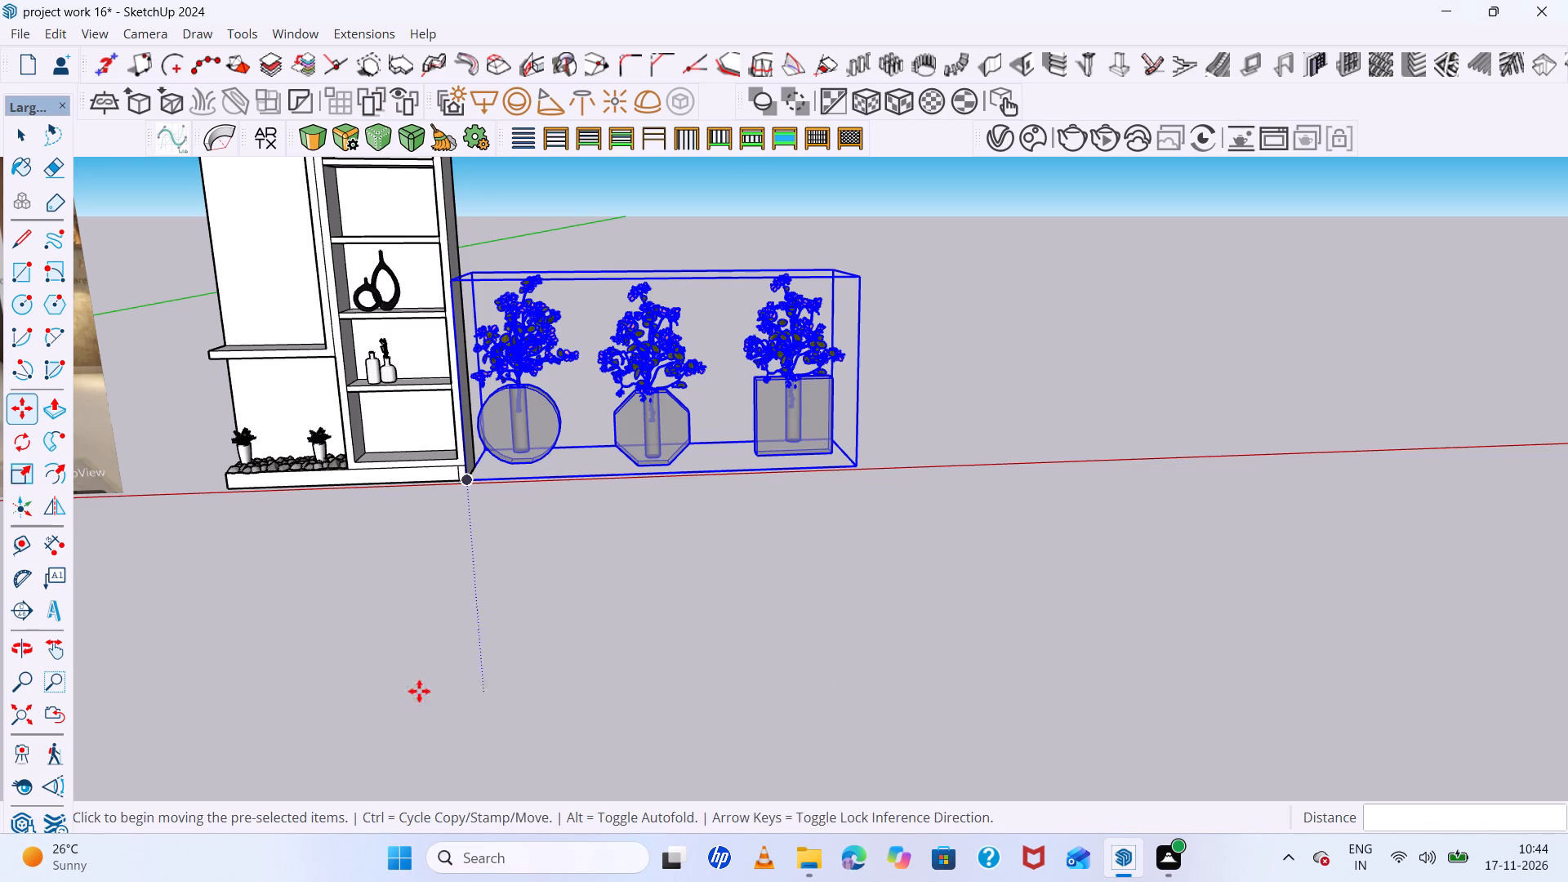
scroll(736, 304, down, 6)
scroll(749, 352, up, 5)
key(space)
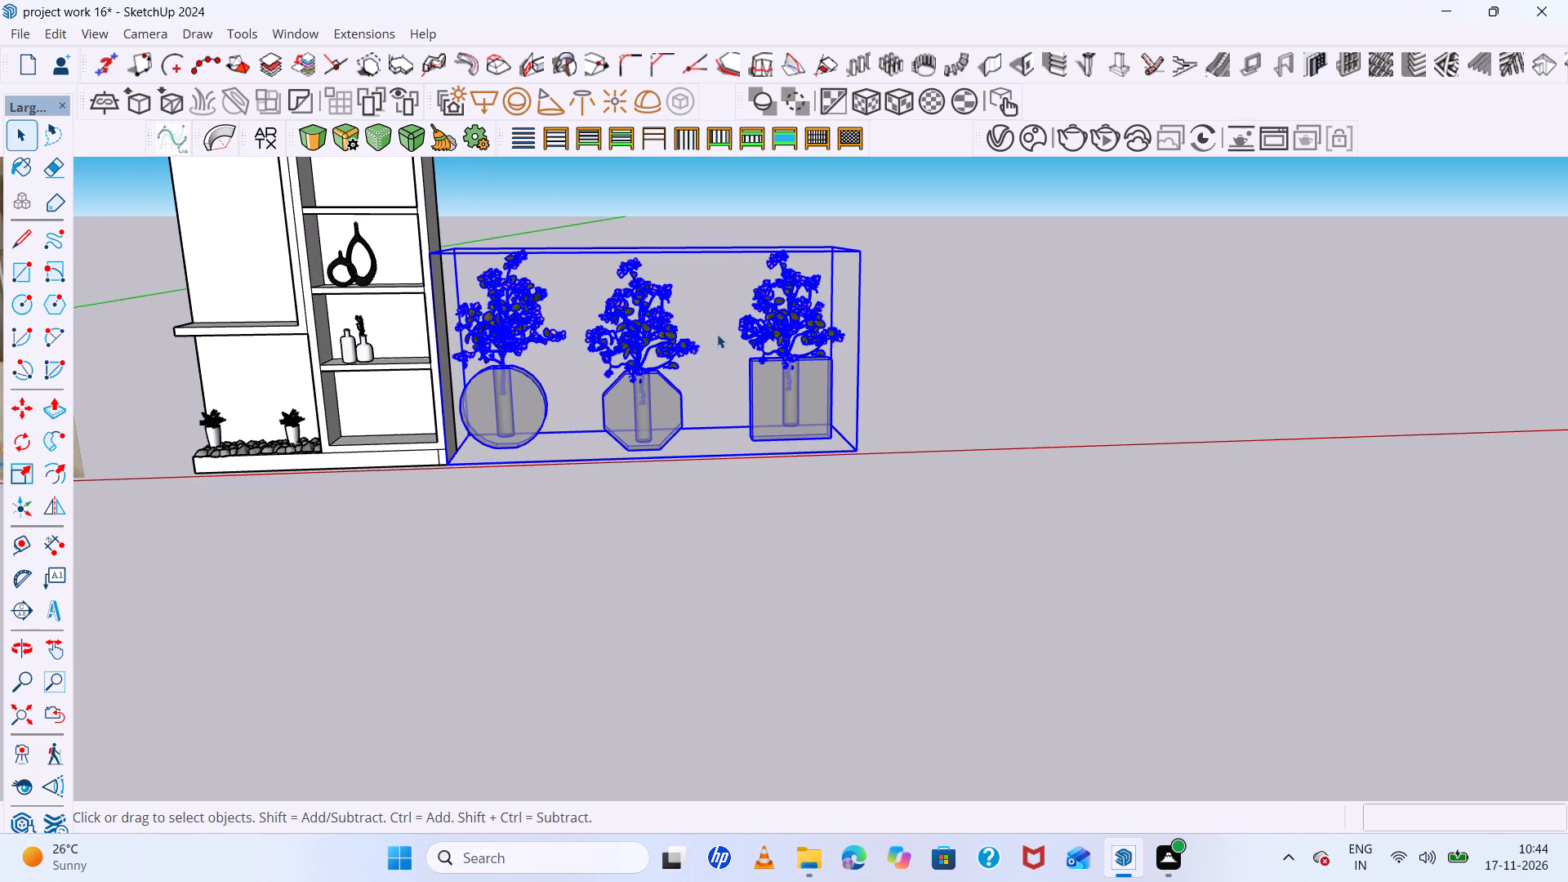
Explode the flower pots component into its three individual pots.
right_click(642, 386)
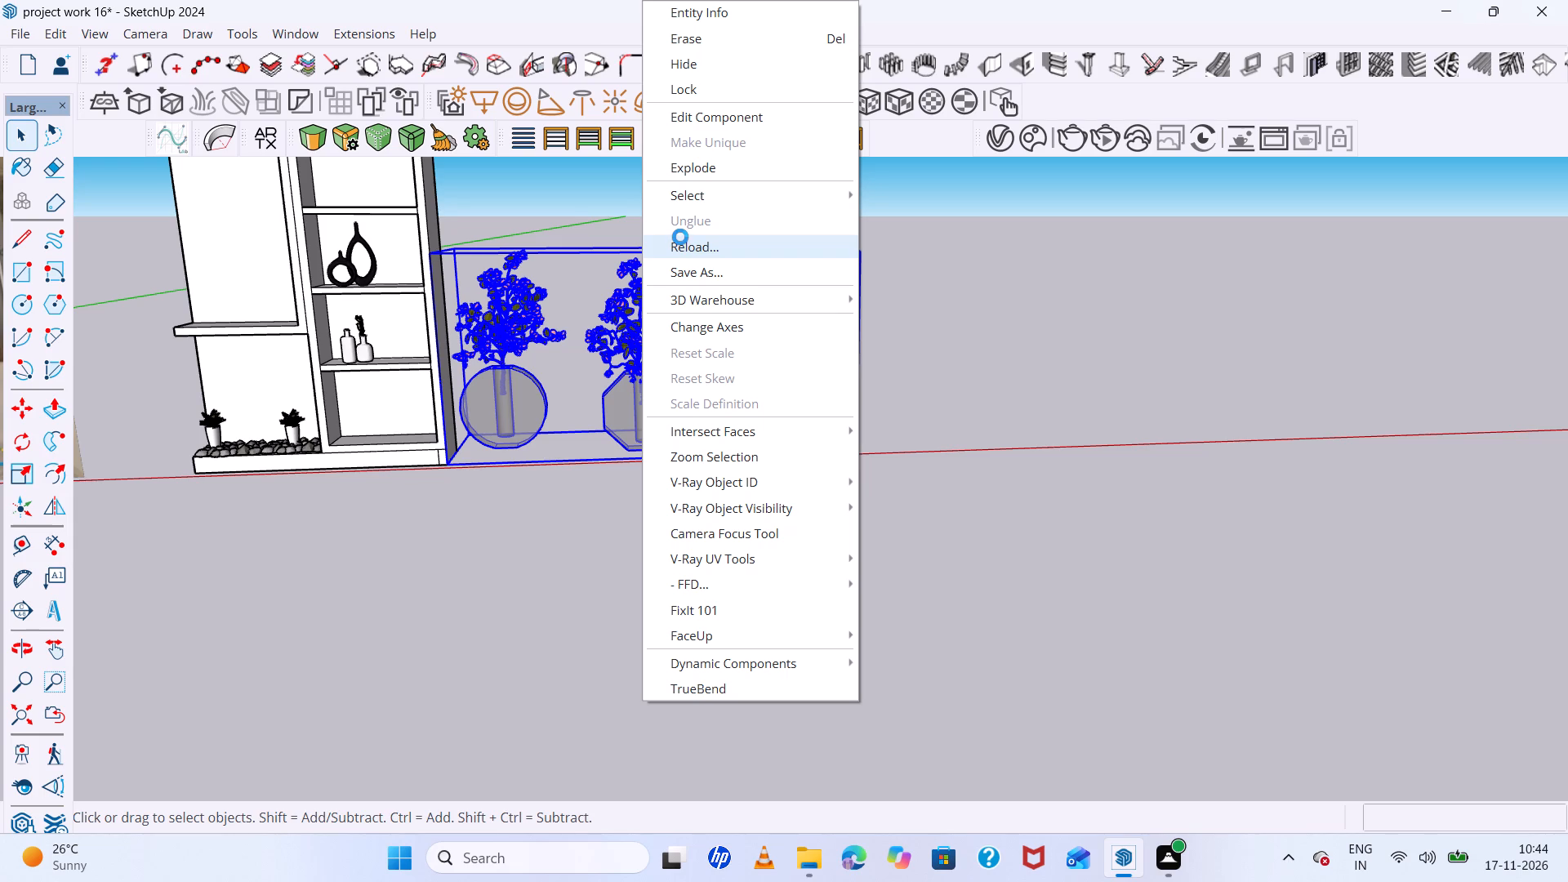
click(724, 169)
Examine the three separated flower pots against the reference photo's shelf plants and the third cabinet's shelves.
scroll(679, 346, up, 5)
middle_click(669, 438)
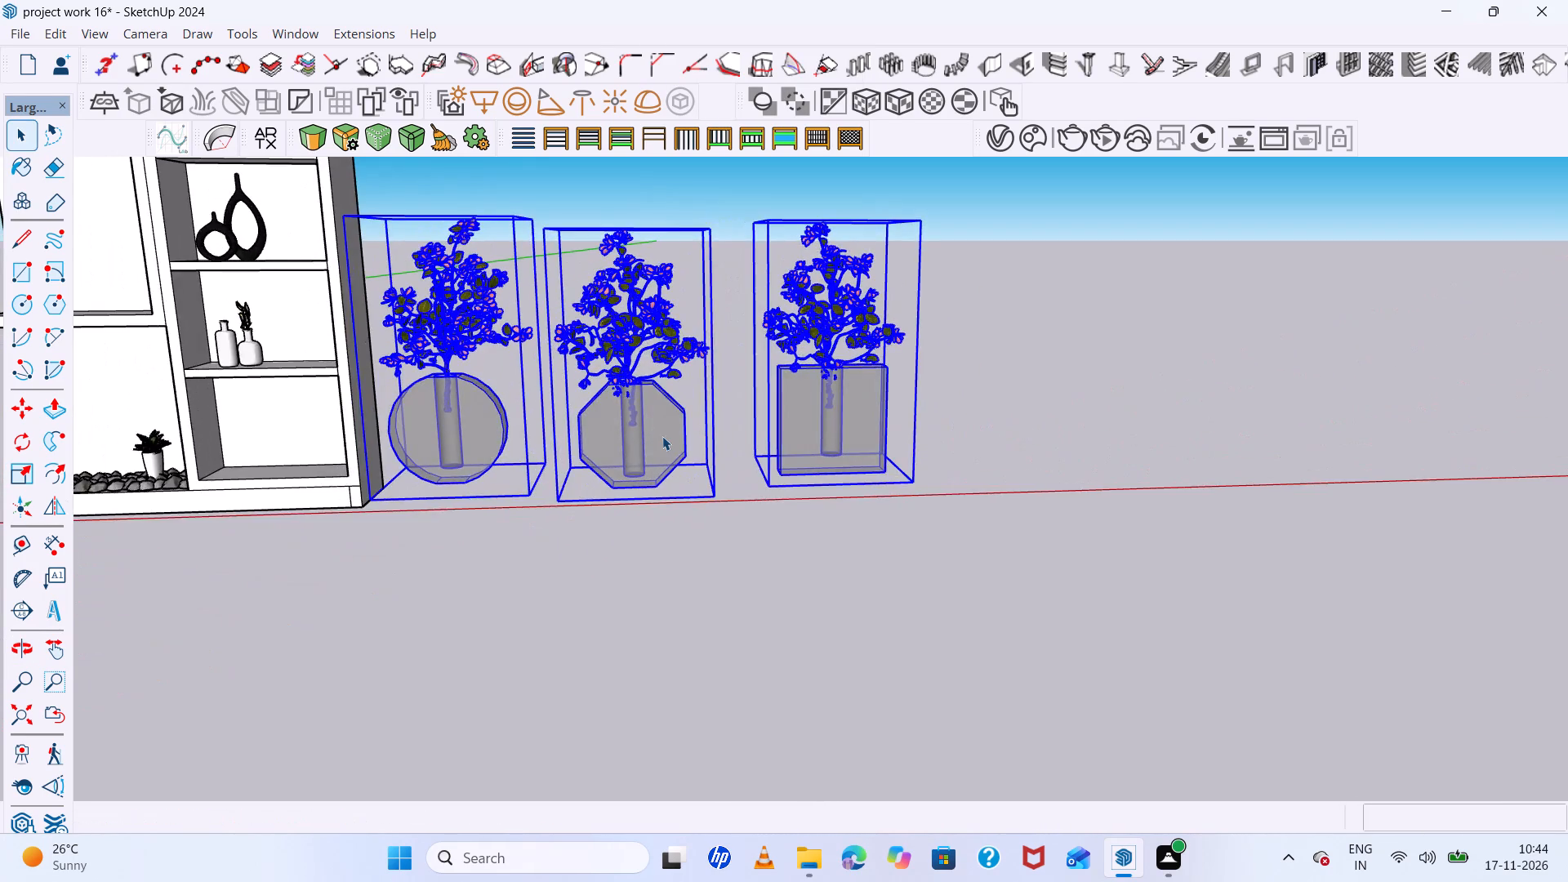
scroll(662, 436, down, 17)
scroll(608, 410, up, 5)
scroll(371, 374, up, 4)
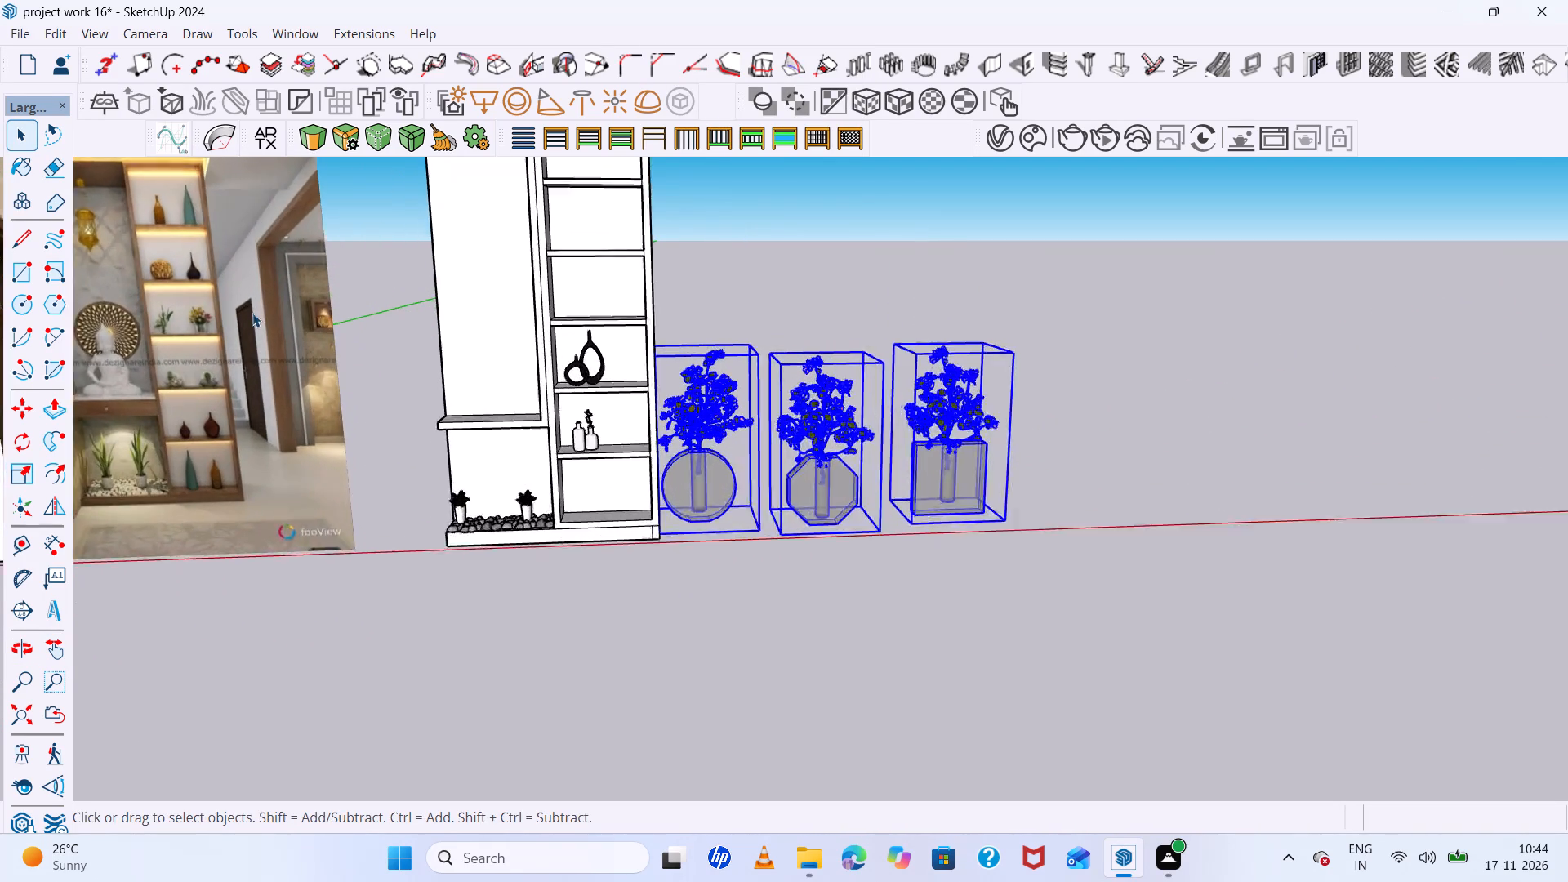
scroll(252, 313, up, 7)
scroll(178, 305, up, 6)
scroll(178, 305, down, 12)
scroll(859, 422, up, 2)
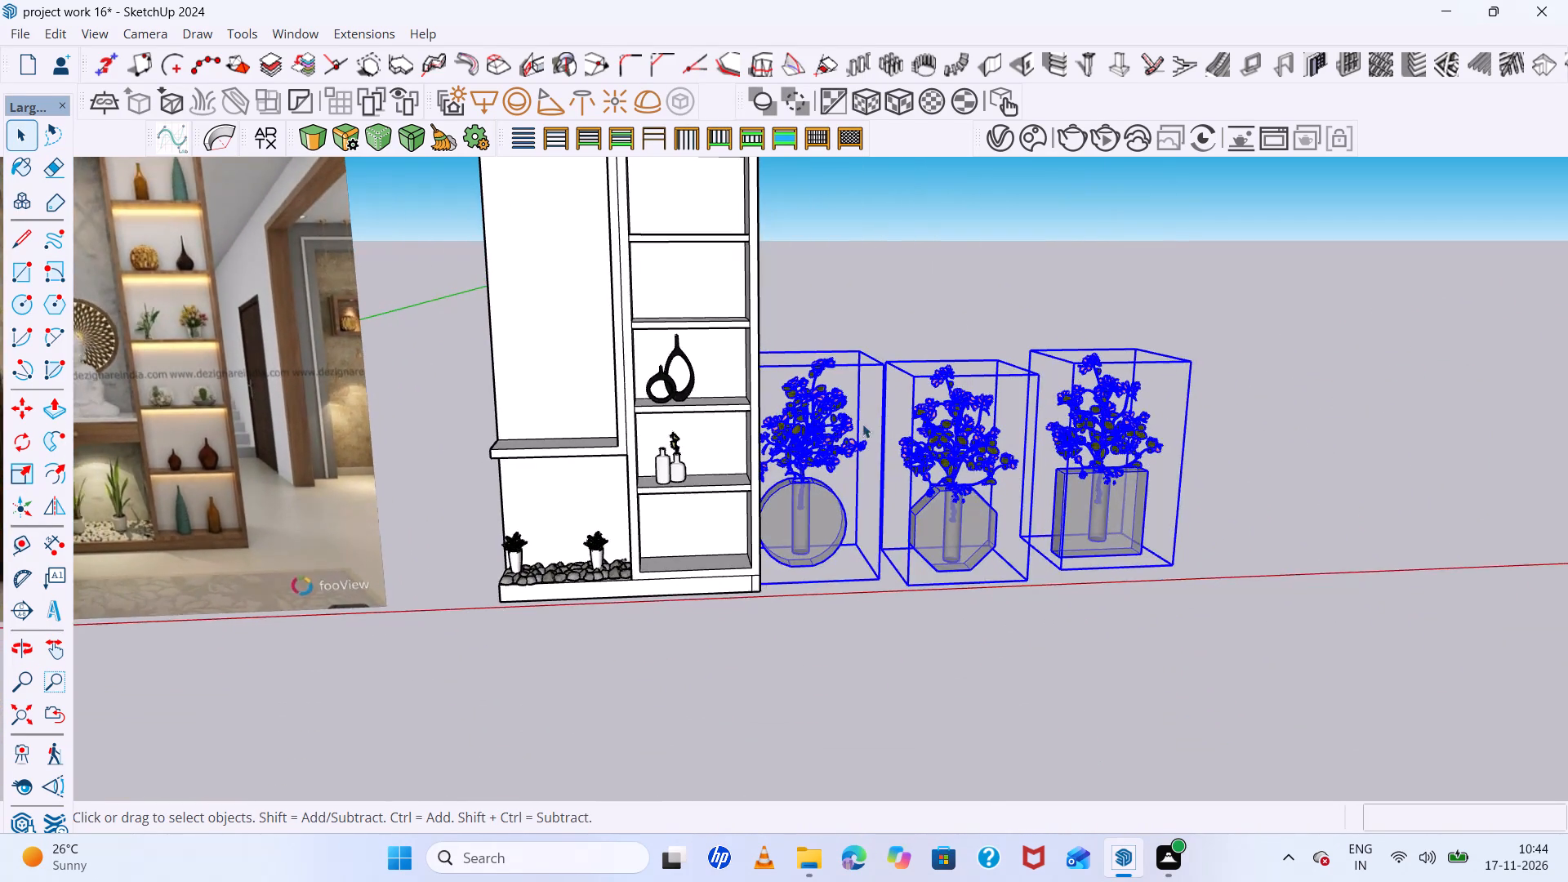
scroll(862, 424, up, 2)
middle_drag(938, 543, 852, 506)
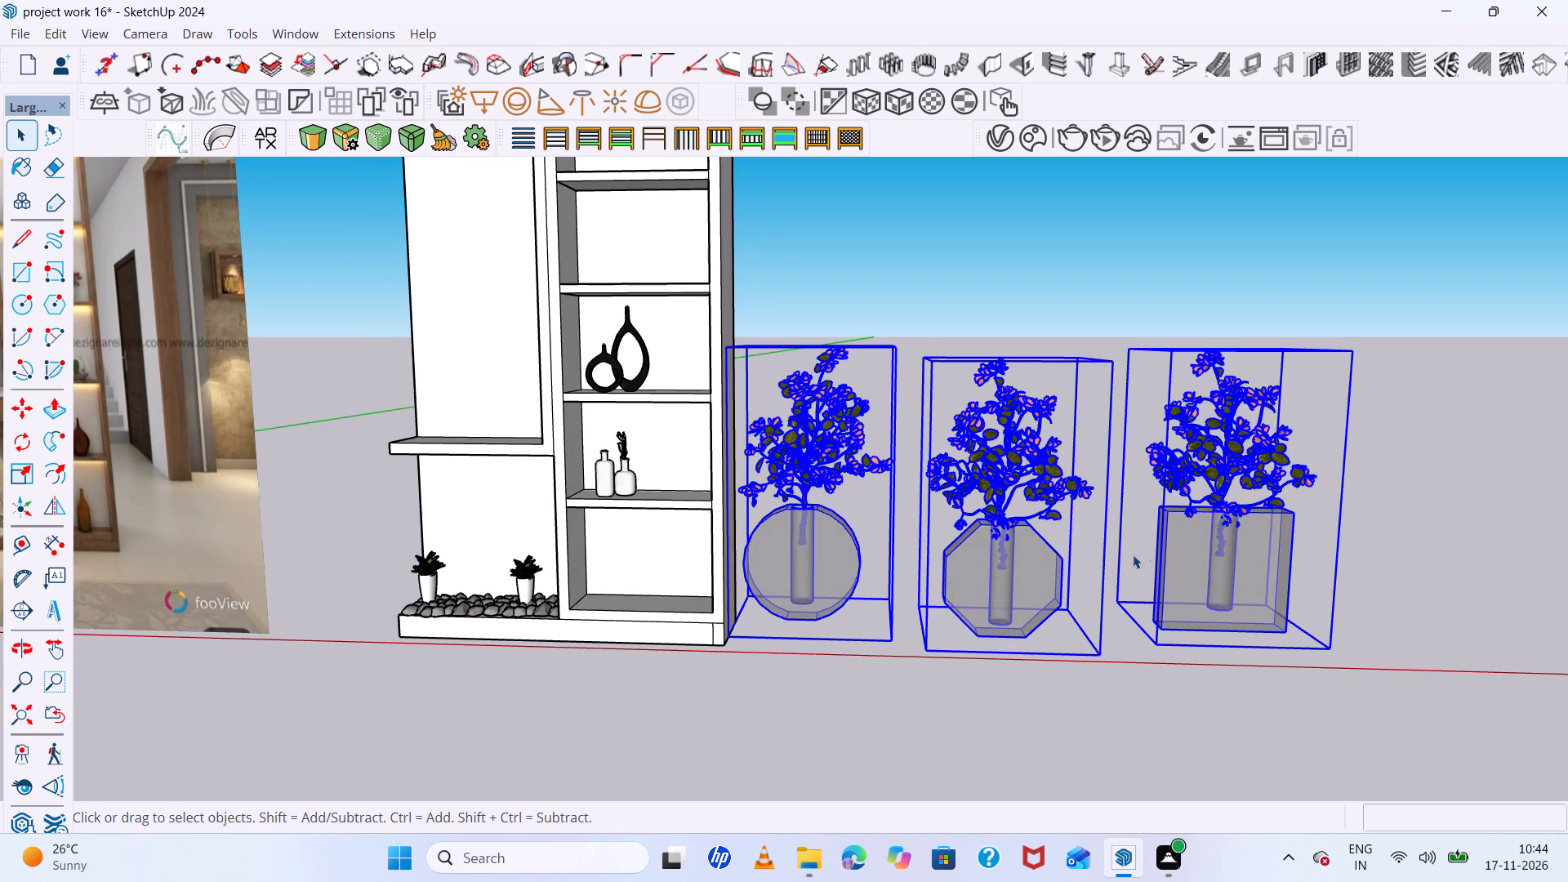
Delete the square and round flower pots, keeping only the octagonal one beside the third cabinet.
key(Delete)
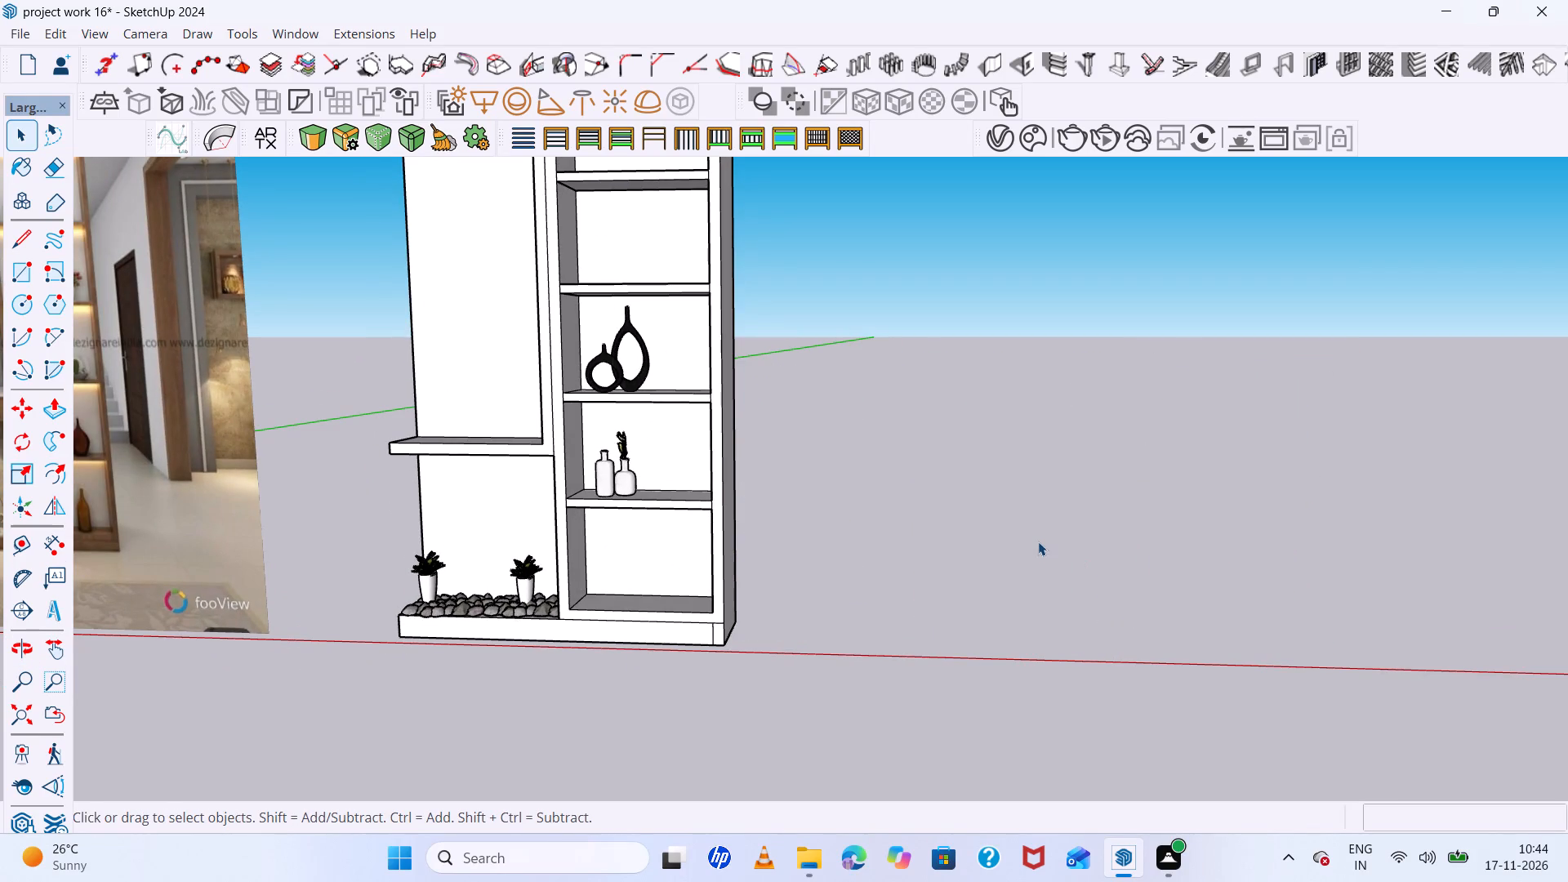
key(ctrl+z)
click(1200, 529)
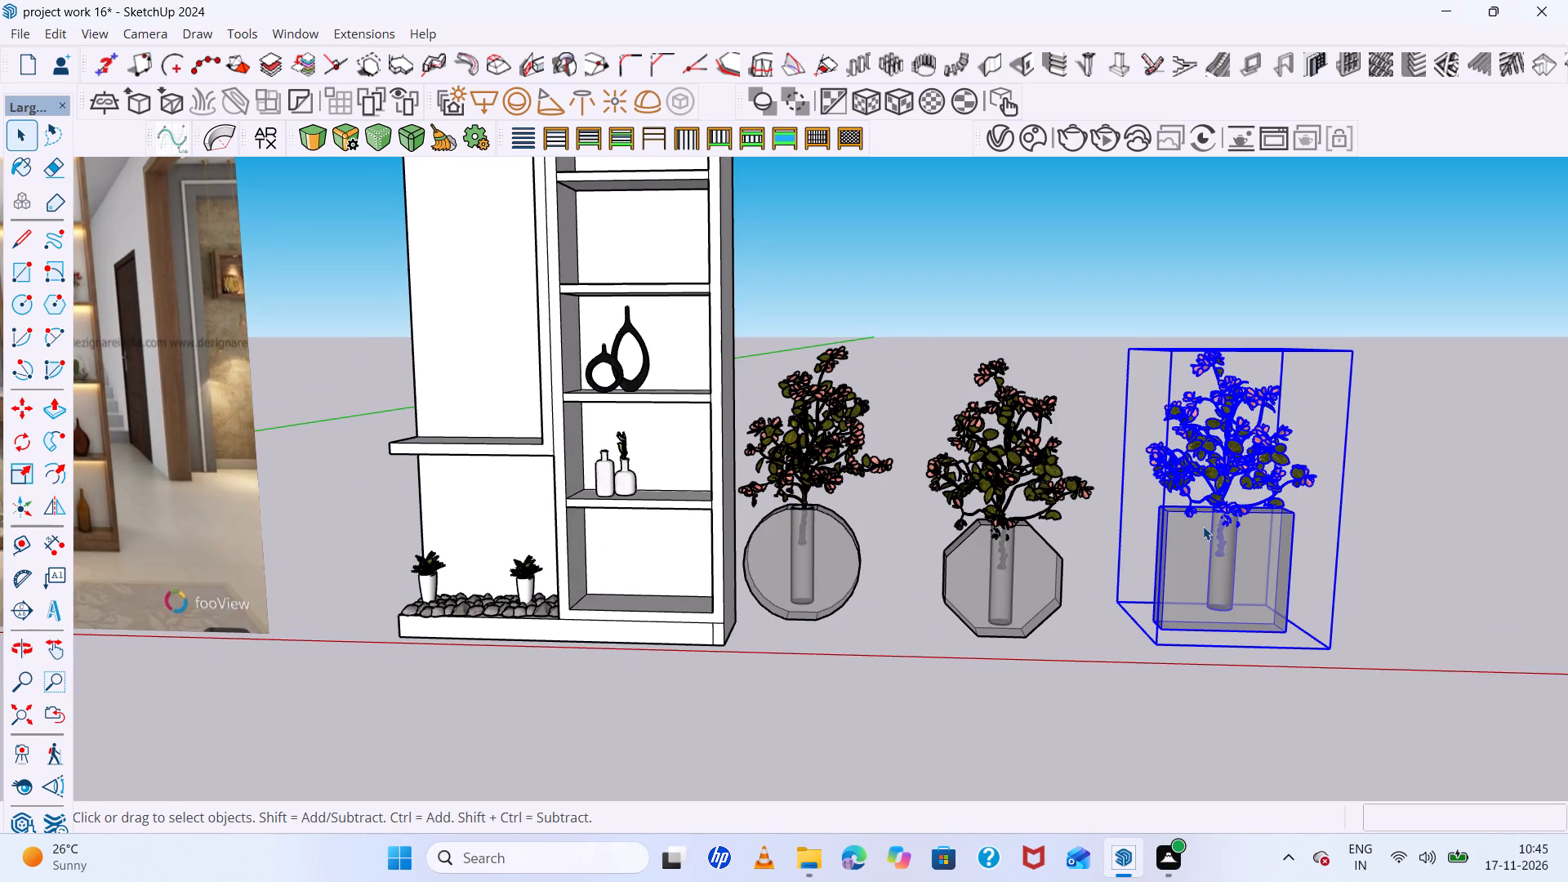
key(Delete)
click(779, 560)
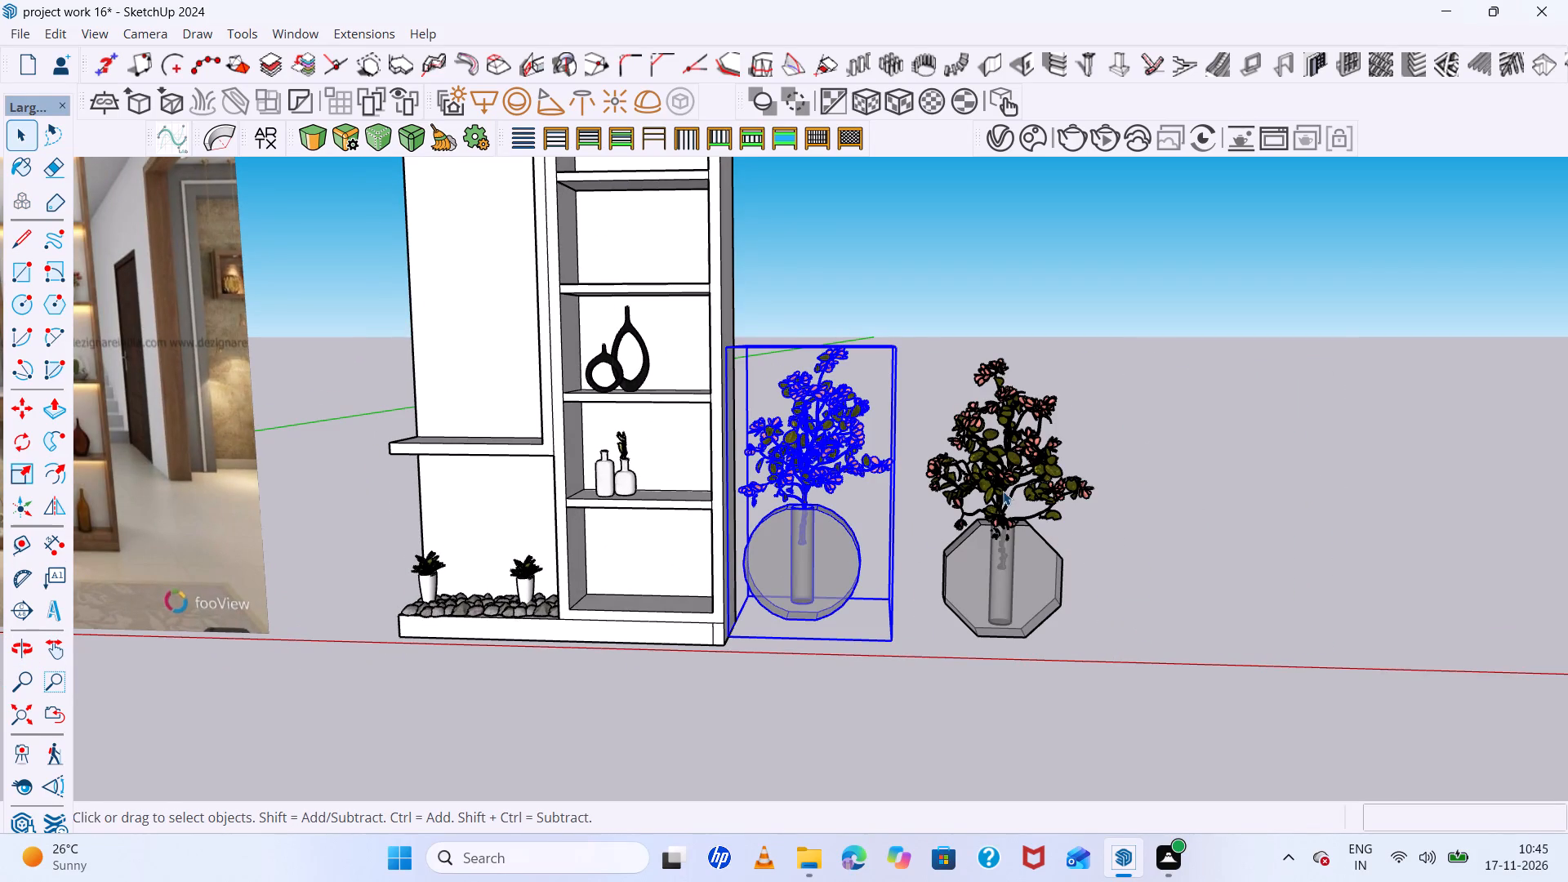
key(Delete)
Scale the octagonal flower pot down uniformly to about 0.46 of its size beside the third cabinet.
scroll(862, 471, down, 5)
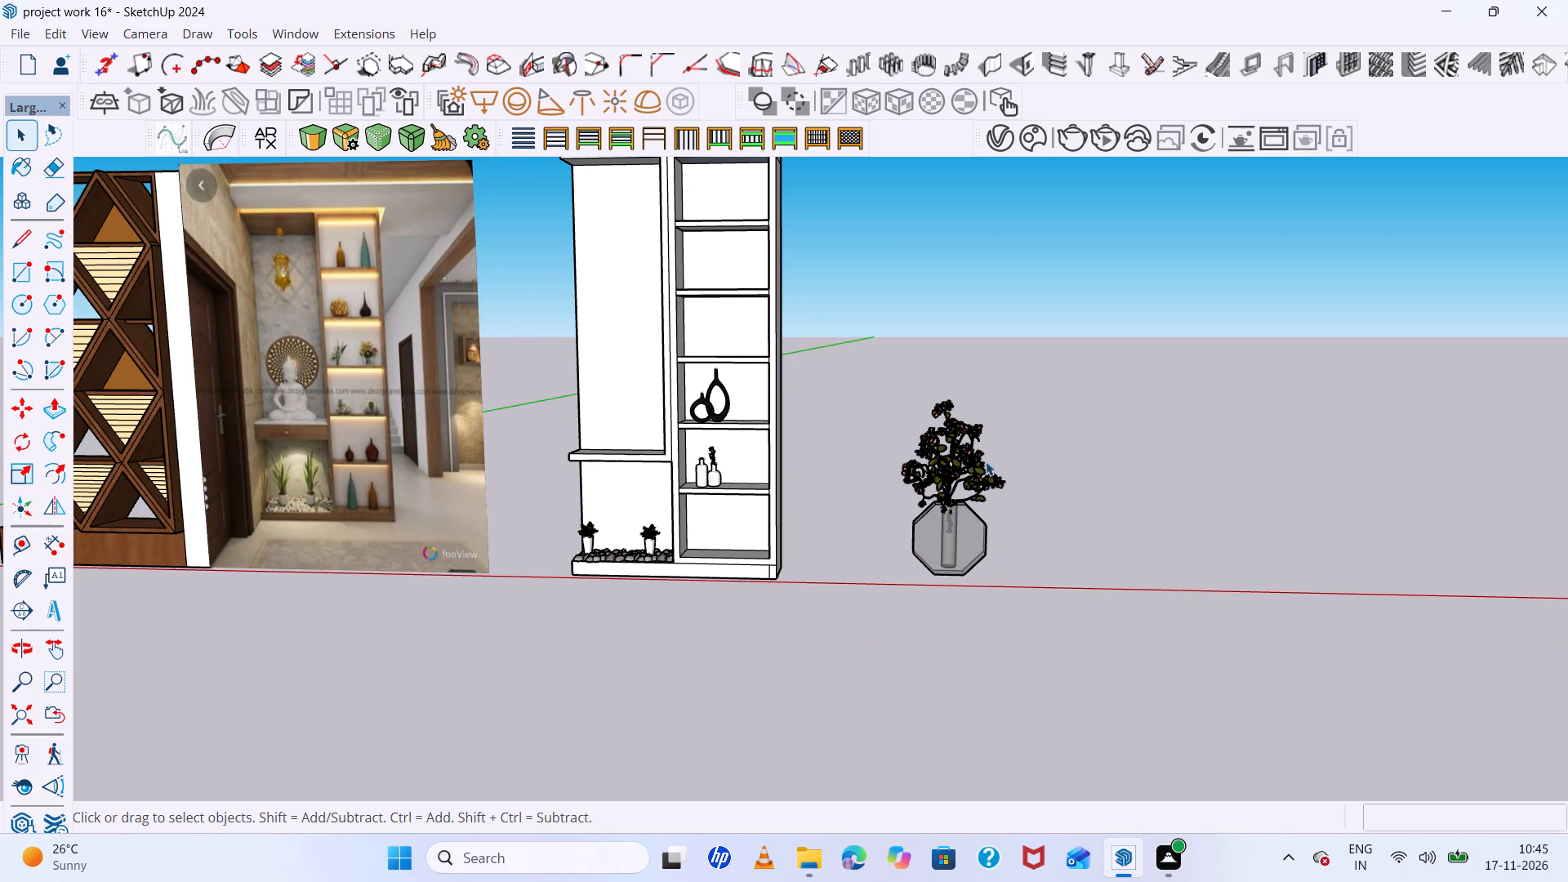
scroll(924, 547, up, 5)
click(979, 522)
key(s)
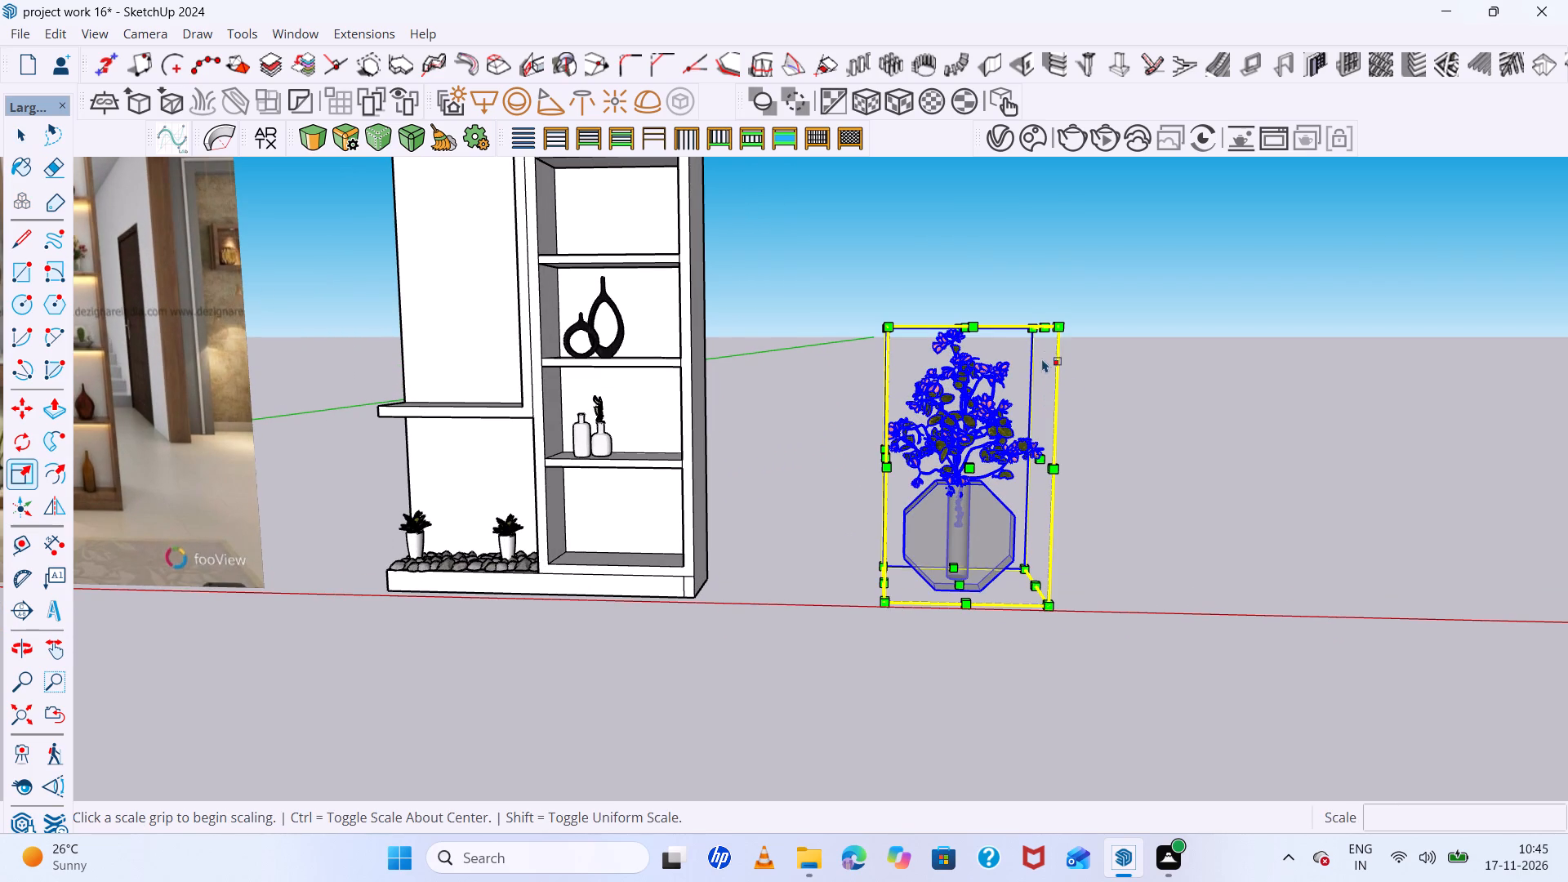
click(1030, 326)
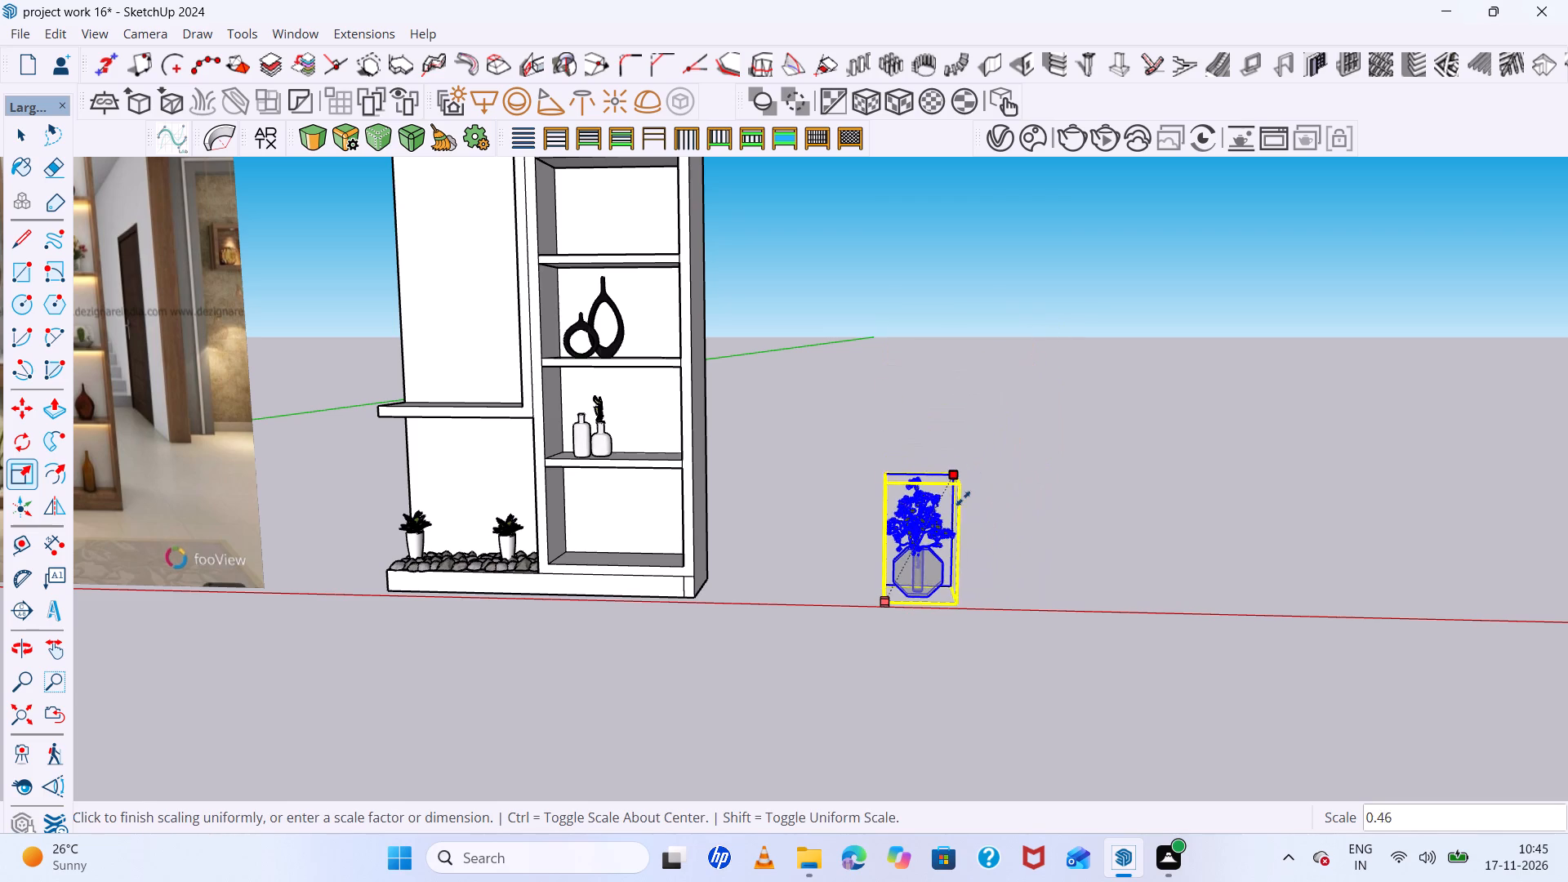
click(962, 499)
scroll(927, 570, up, 11)
middle_drag(924, 564, 1055, 527)
key(space)
click(1064, 566)
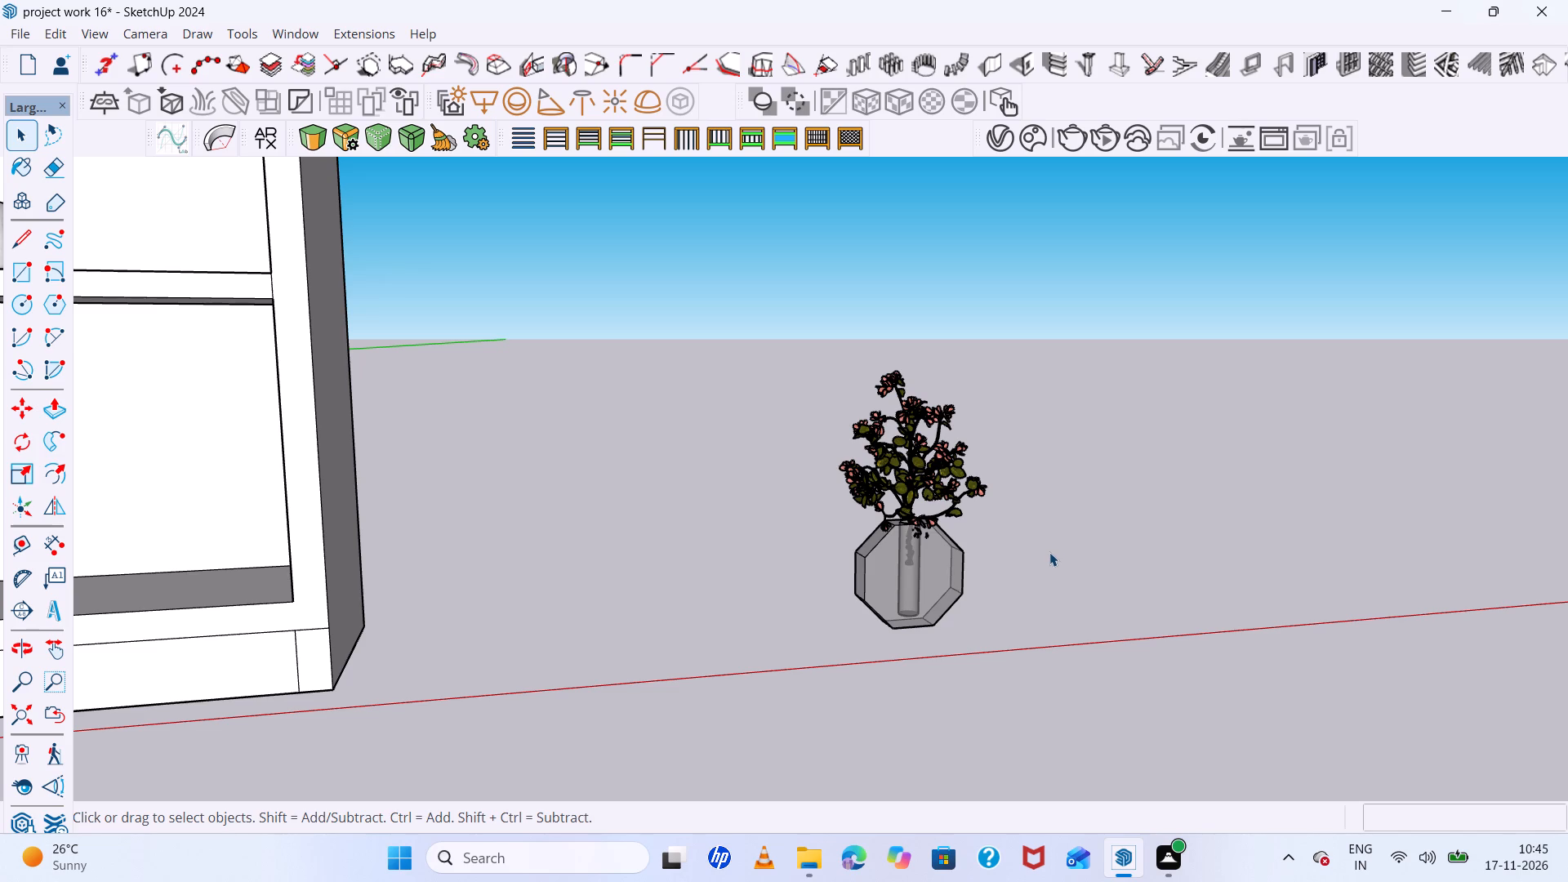
Move the octagonal flower pot by its bottom corner onto the third cabinet's shelf, beside the black ring vases.
click(959, 594)
scroll(855, 573, down, 5)
middle_drag(866, 573, 889, 652)
scroll(859, 573, down, 8)
scroll(911, 600, up, 1)
middle_drag(912, 600, 895, 537)
scroll(924, 586, up, 1)
key(m)
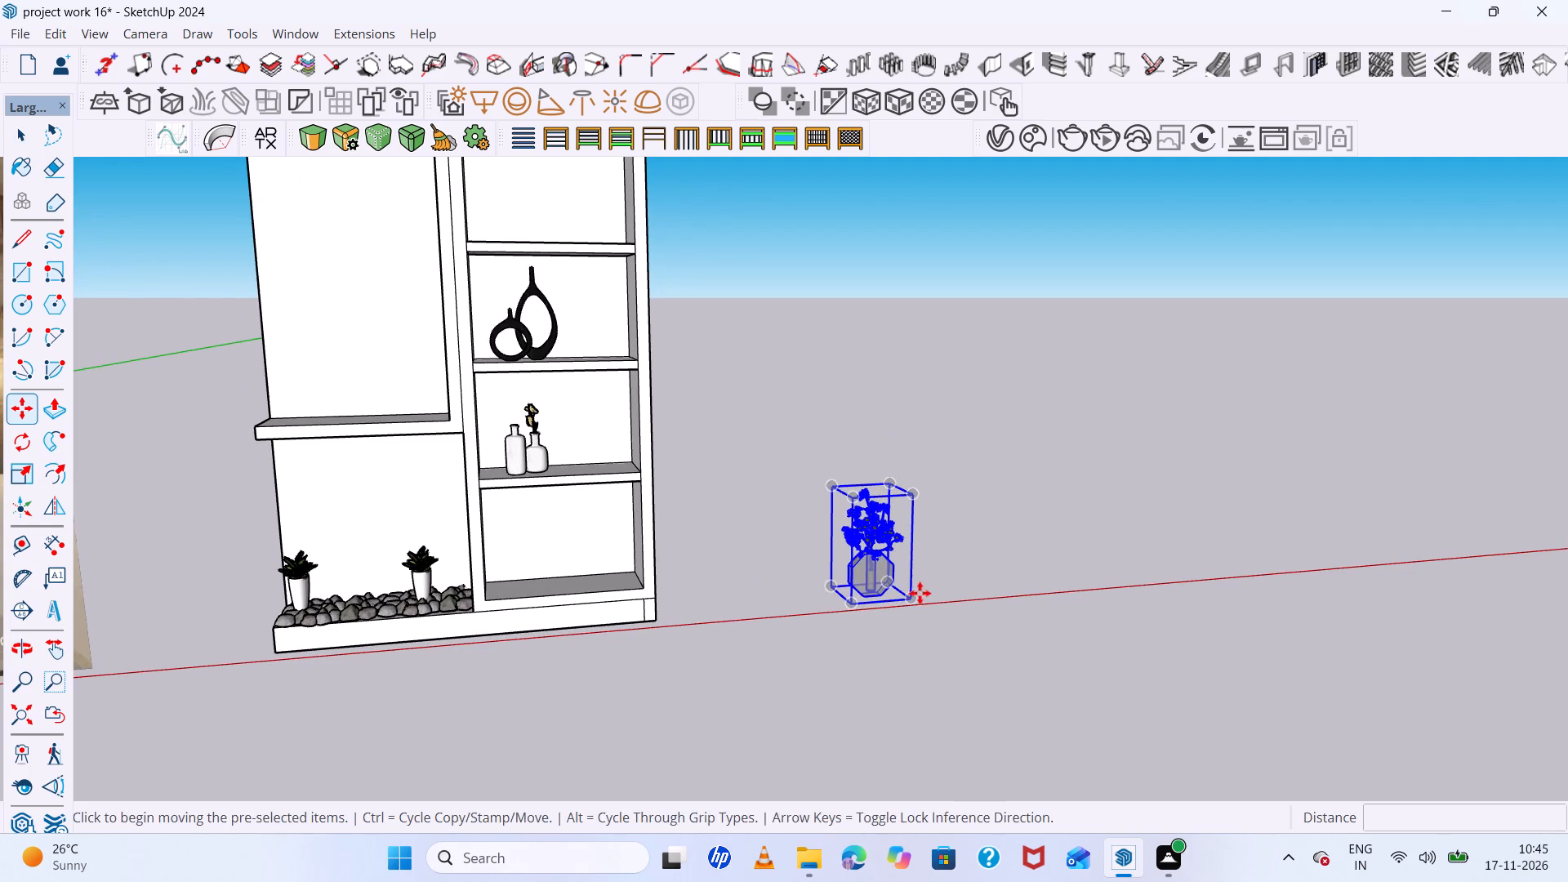
click(913, 604)
scroll(638, 365, up, 10)
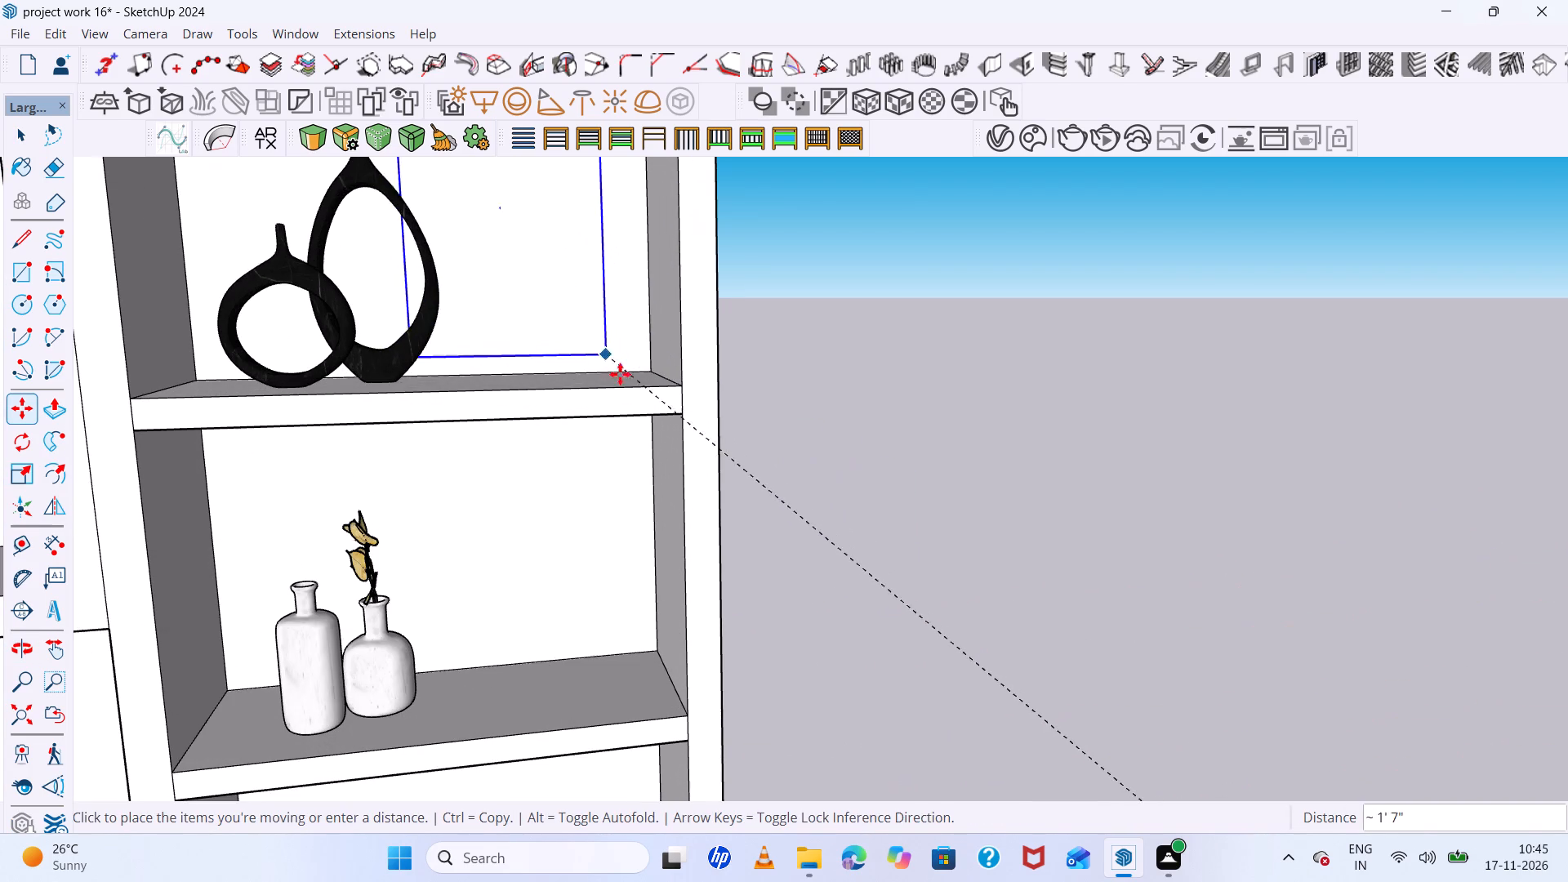
scroll(637, 382, down, 3)
middle_drag(636, 384, 608, 470)
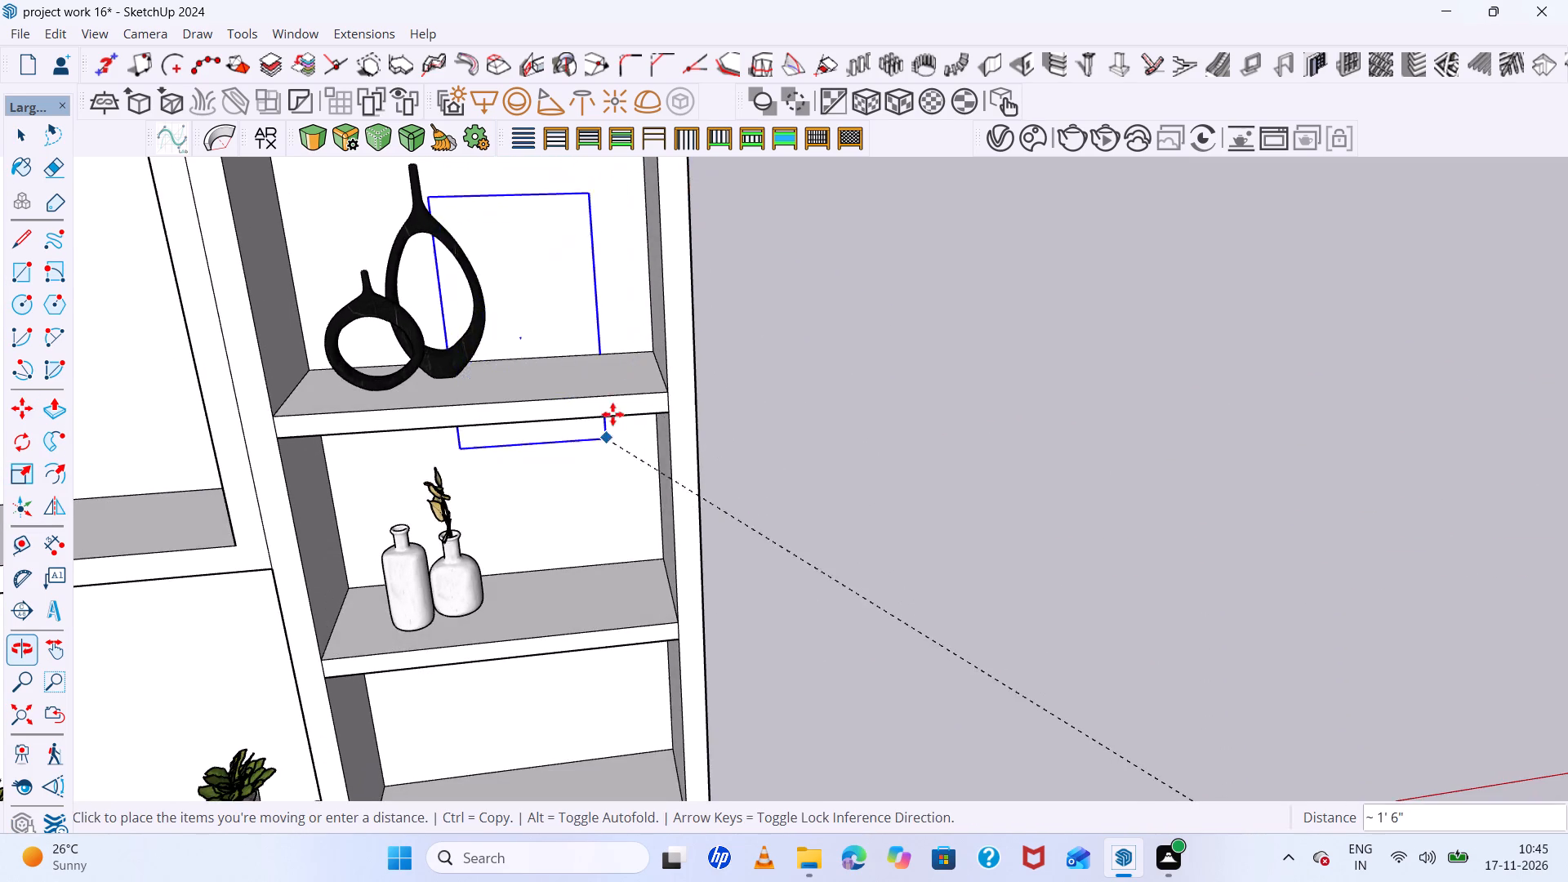
scroll(613, 412, up, 3)
click(650, 379)
Scale the flower pot's width to about 0.85 and its height to about 0.87 to fit the shelf compartment.
scroll(635, 407, down, 11)
middle_drag(695, 476, 683, 314)
scroll(643, 278, up, 5)
scroll(627, 256, down, 4)
scroll(627, 269, up, 8)
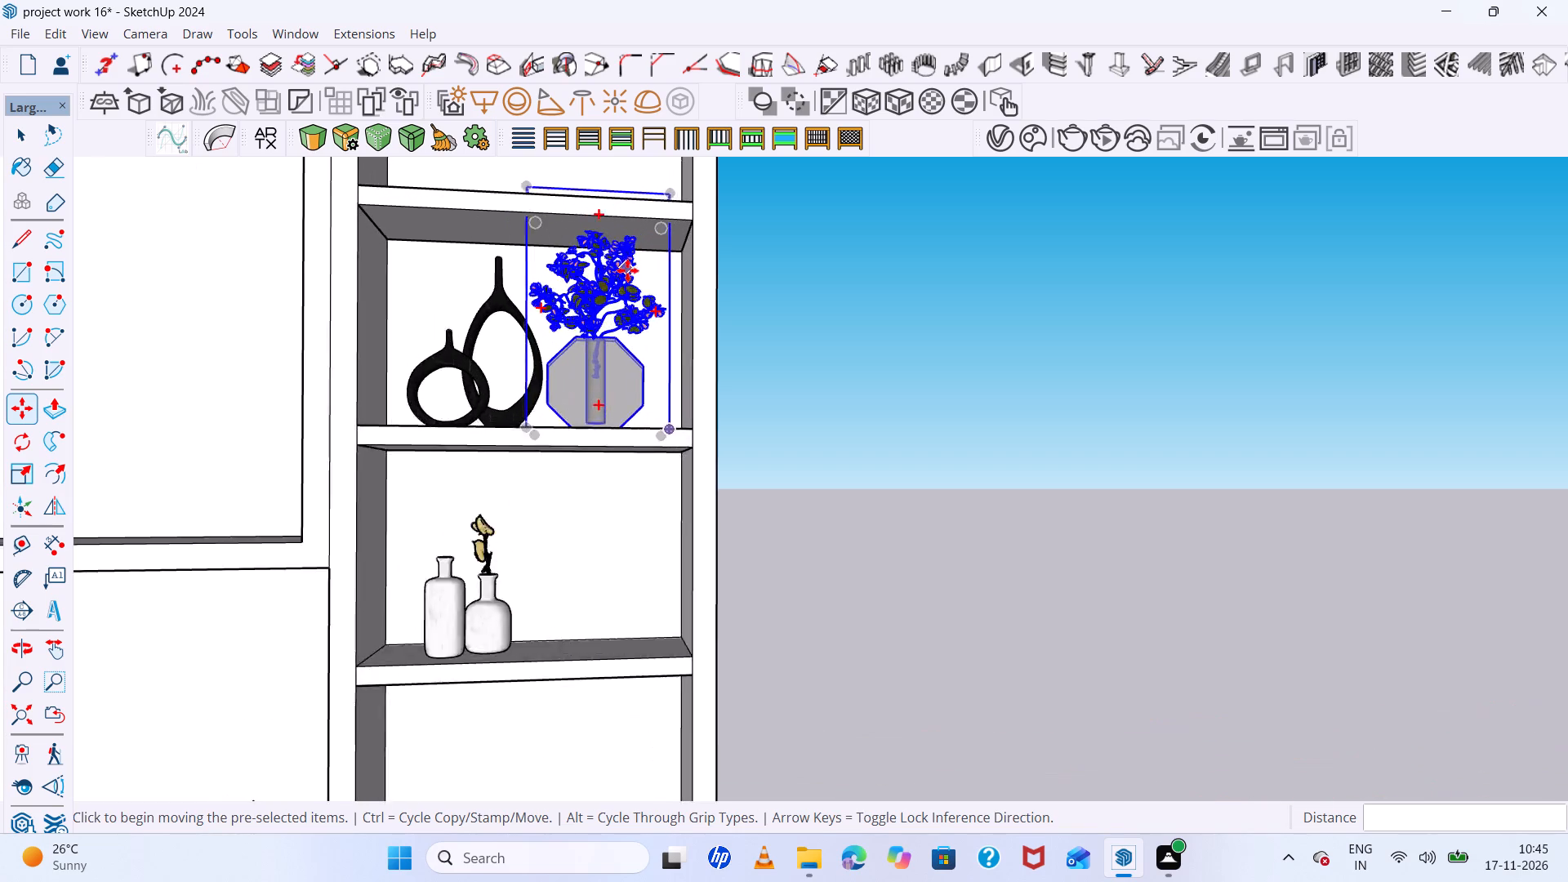
scroll(627, 270, up, 10)
middle_drag(627, 285, 688, 434)
key(s)
scroll(632, 505, down, 5)
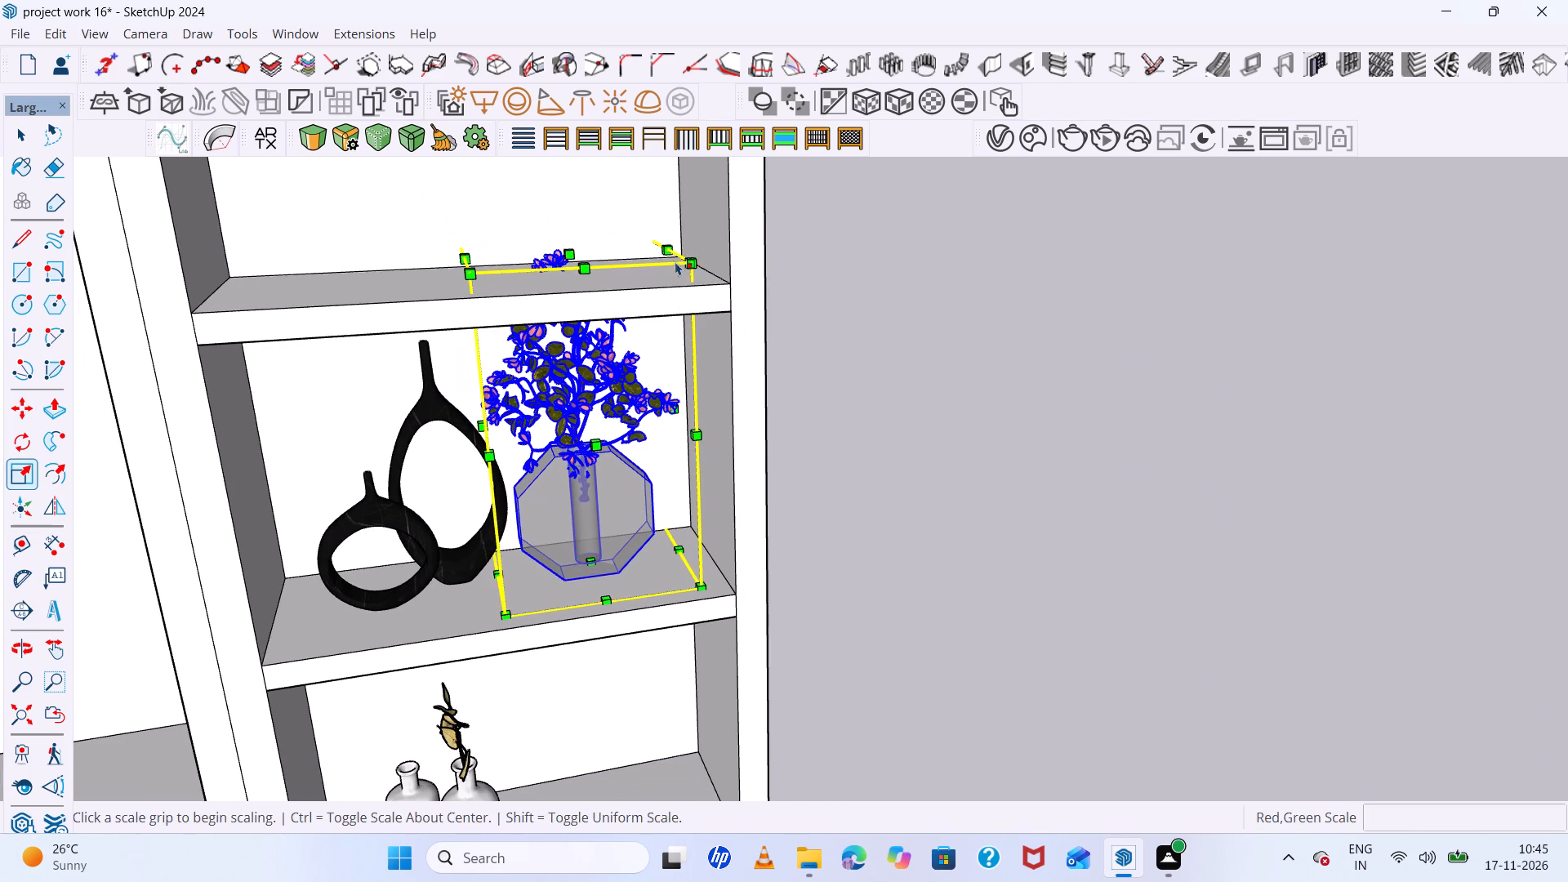
click(664, 246)
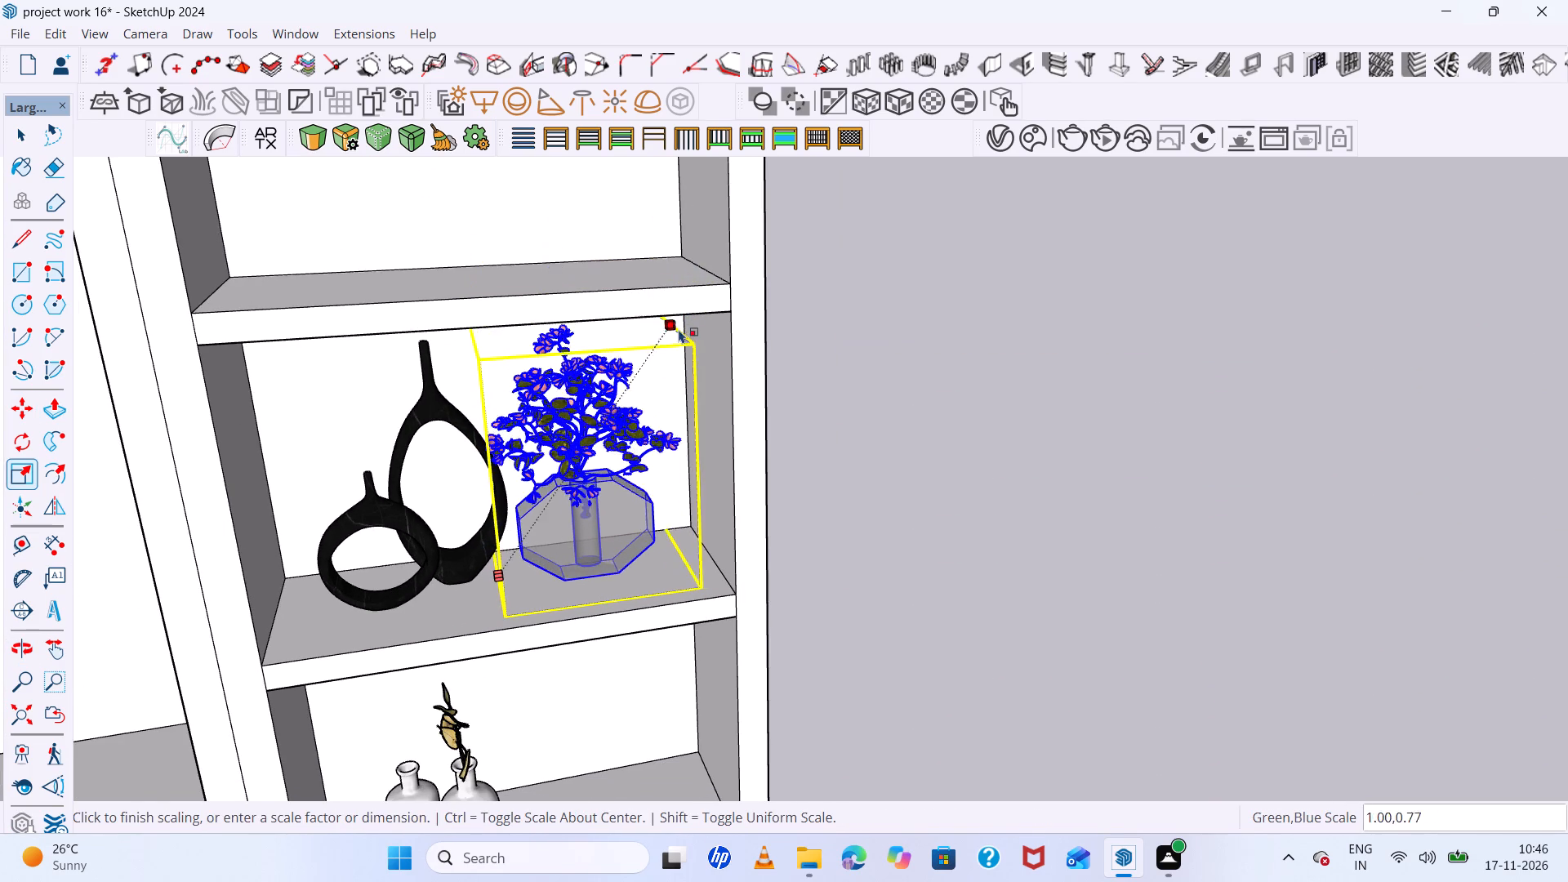
click(668, 313)
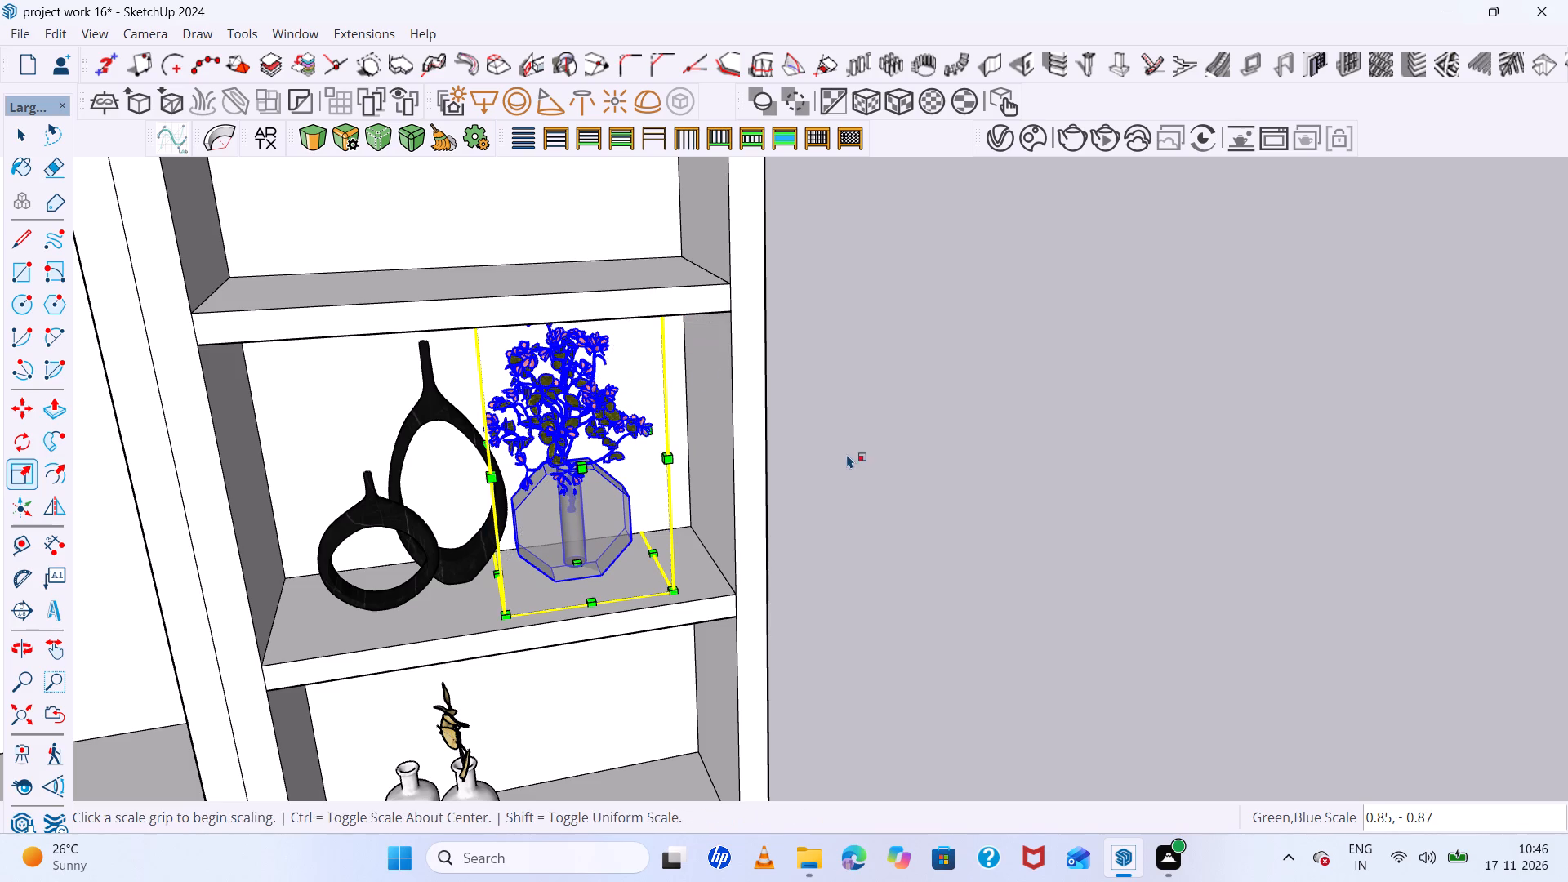
Reduce only the flower pot's height so its blossoms sit clear below the shelf above.
middle_drag(848, 454, 824, 417)
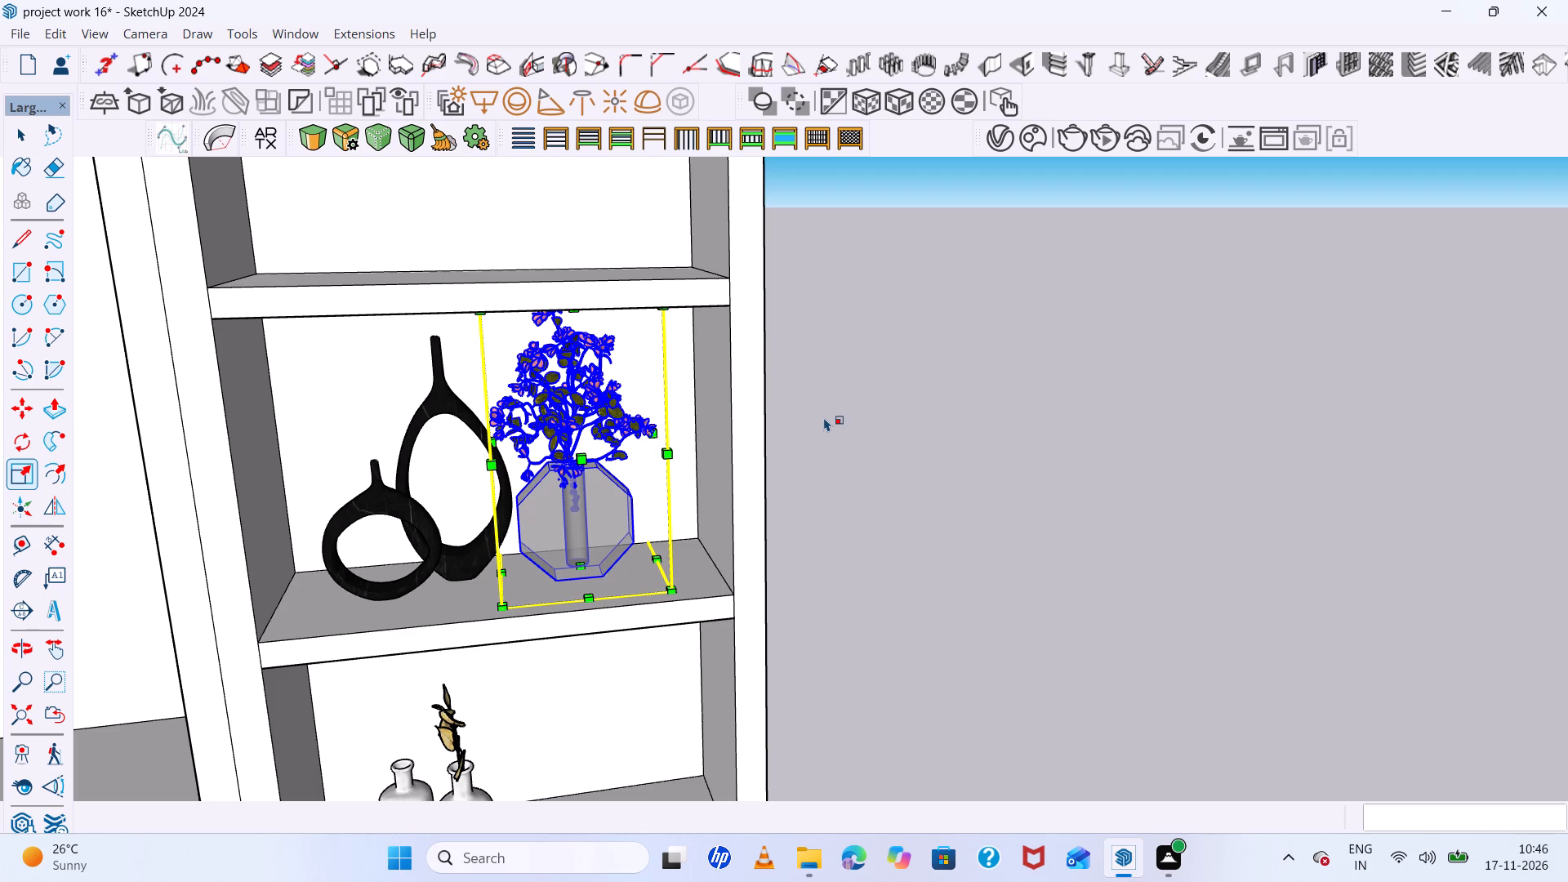
scroll(658, 423, down, 1)
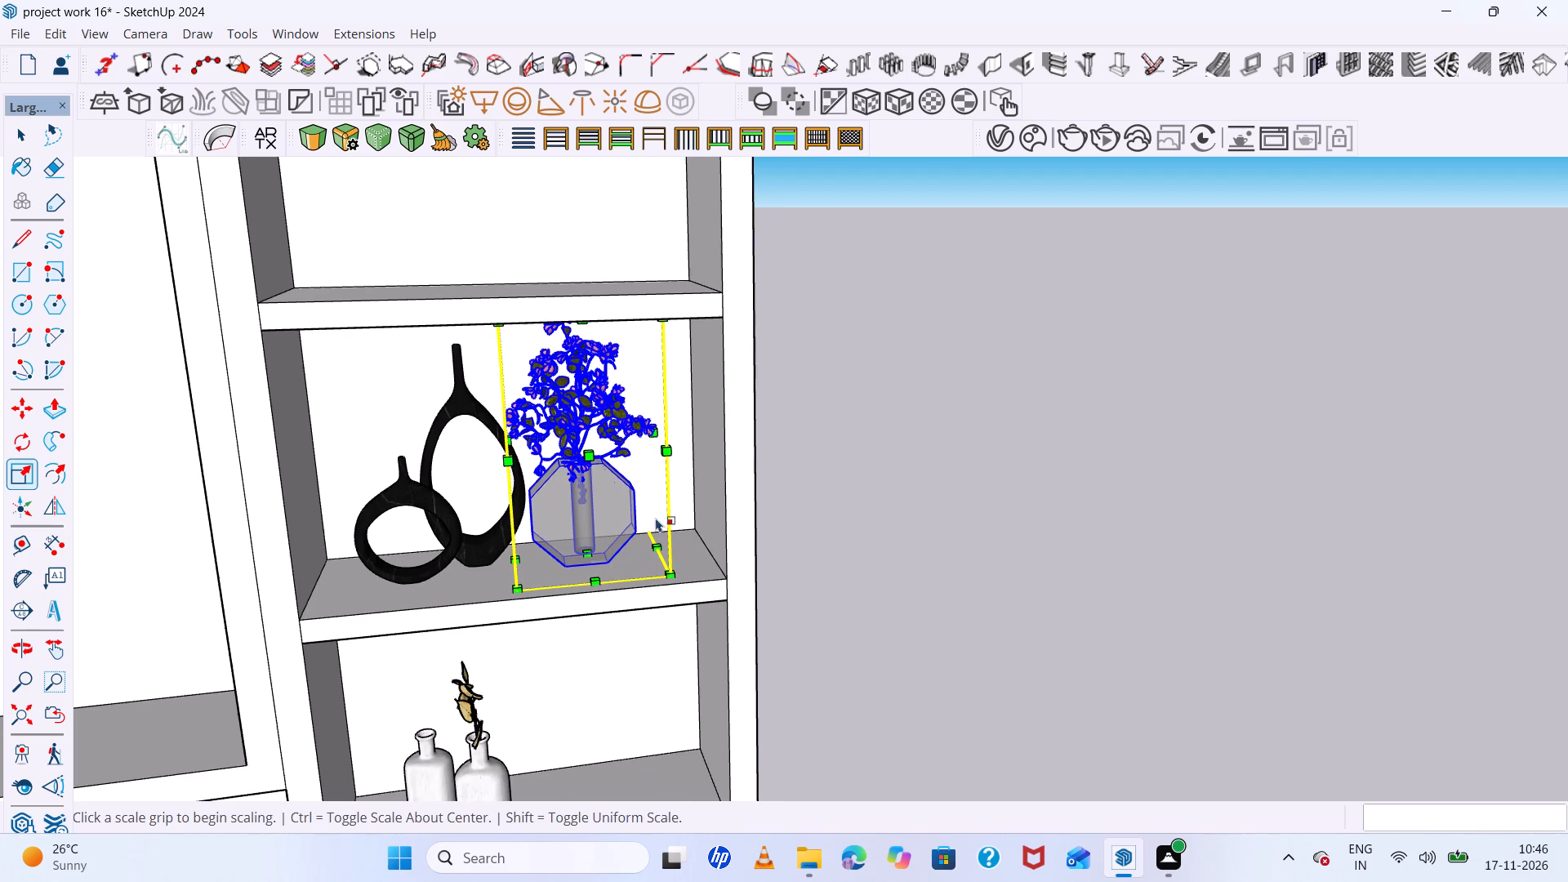
scroll(624, 535, down, 5)
middle_drag(623, 535, 685, 530)
scroll(570, 554, up, 11)
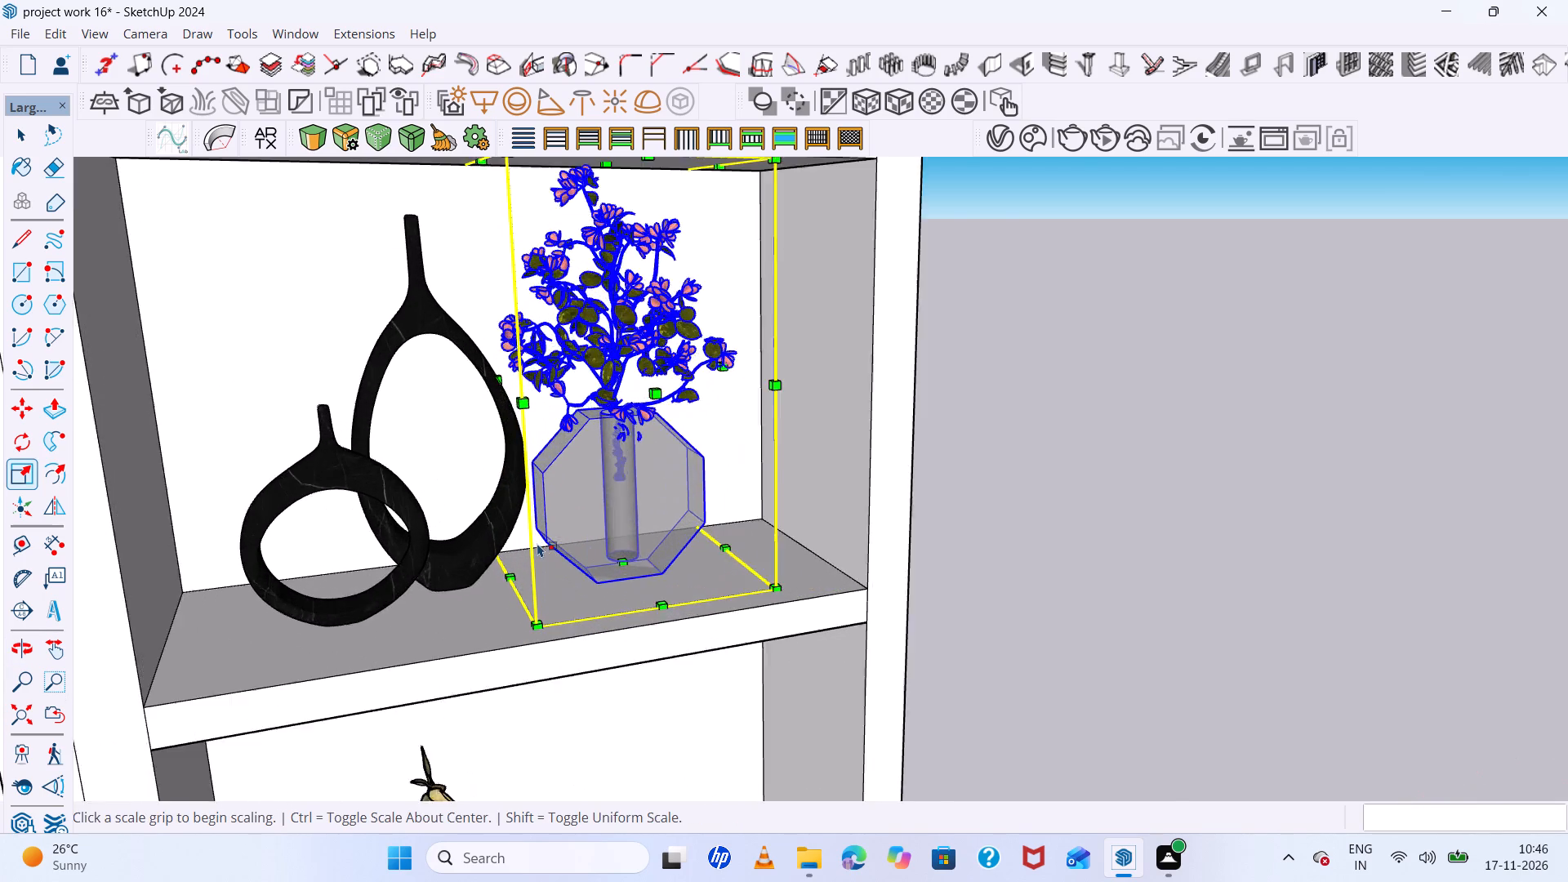
scroll(537, 543, up, 5)
scroll(550, 539, down, 6)
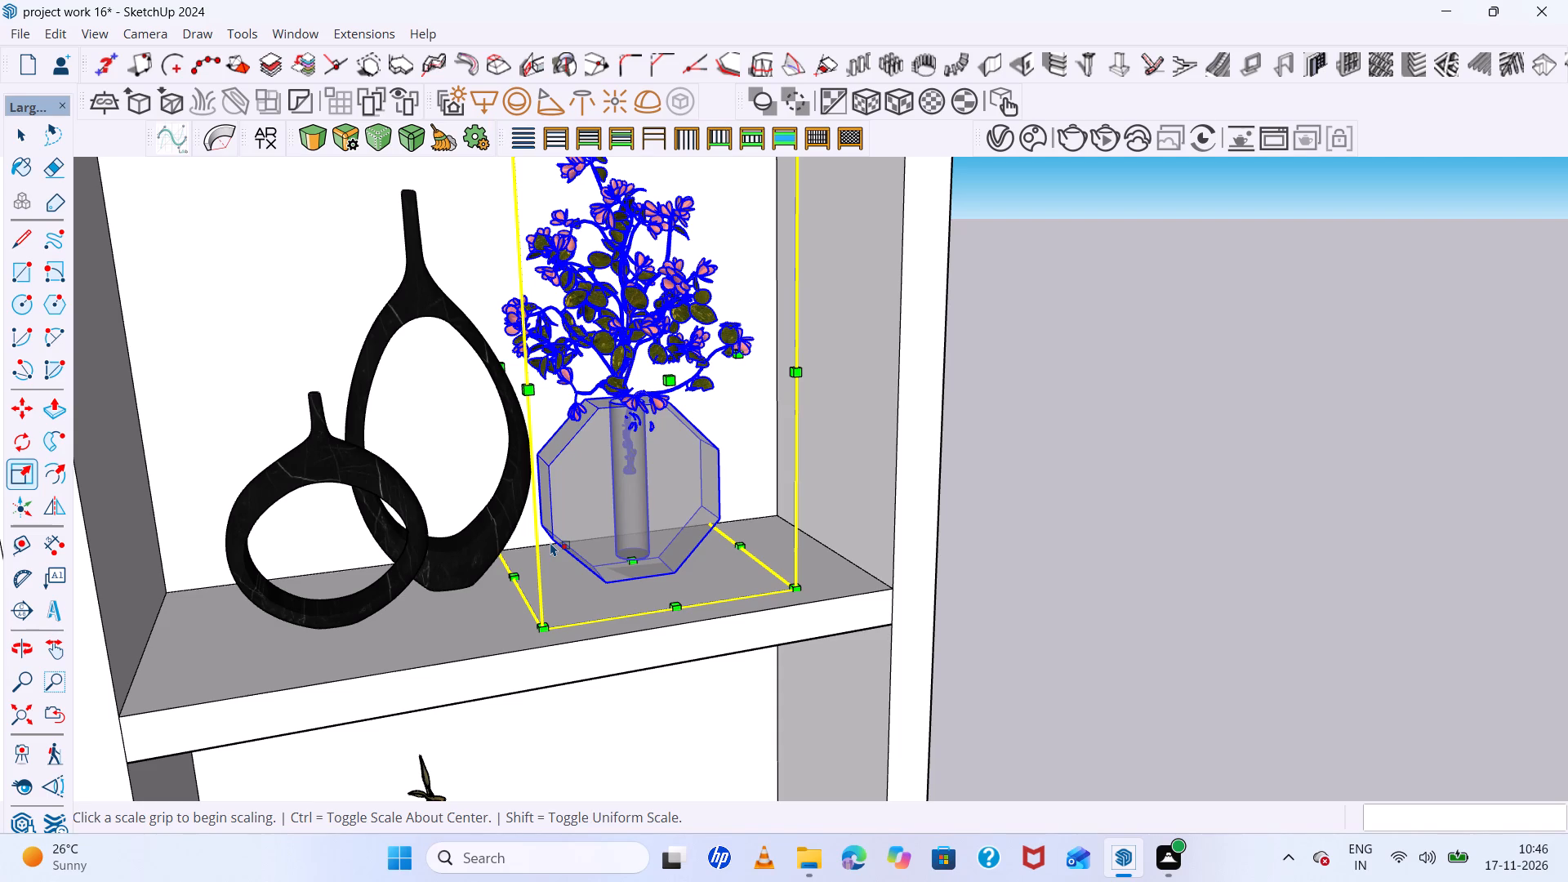
scroll(608, 573, down, 11)
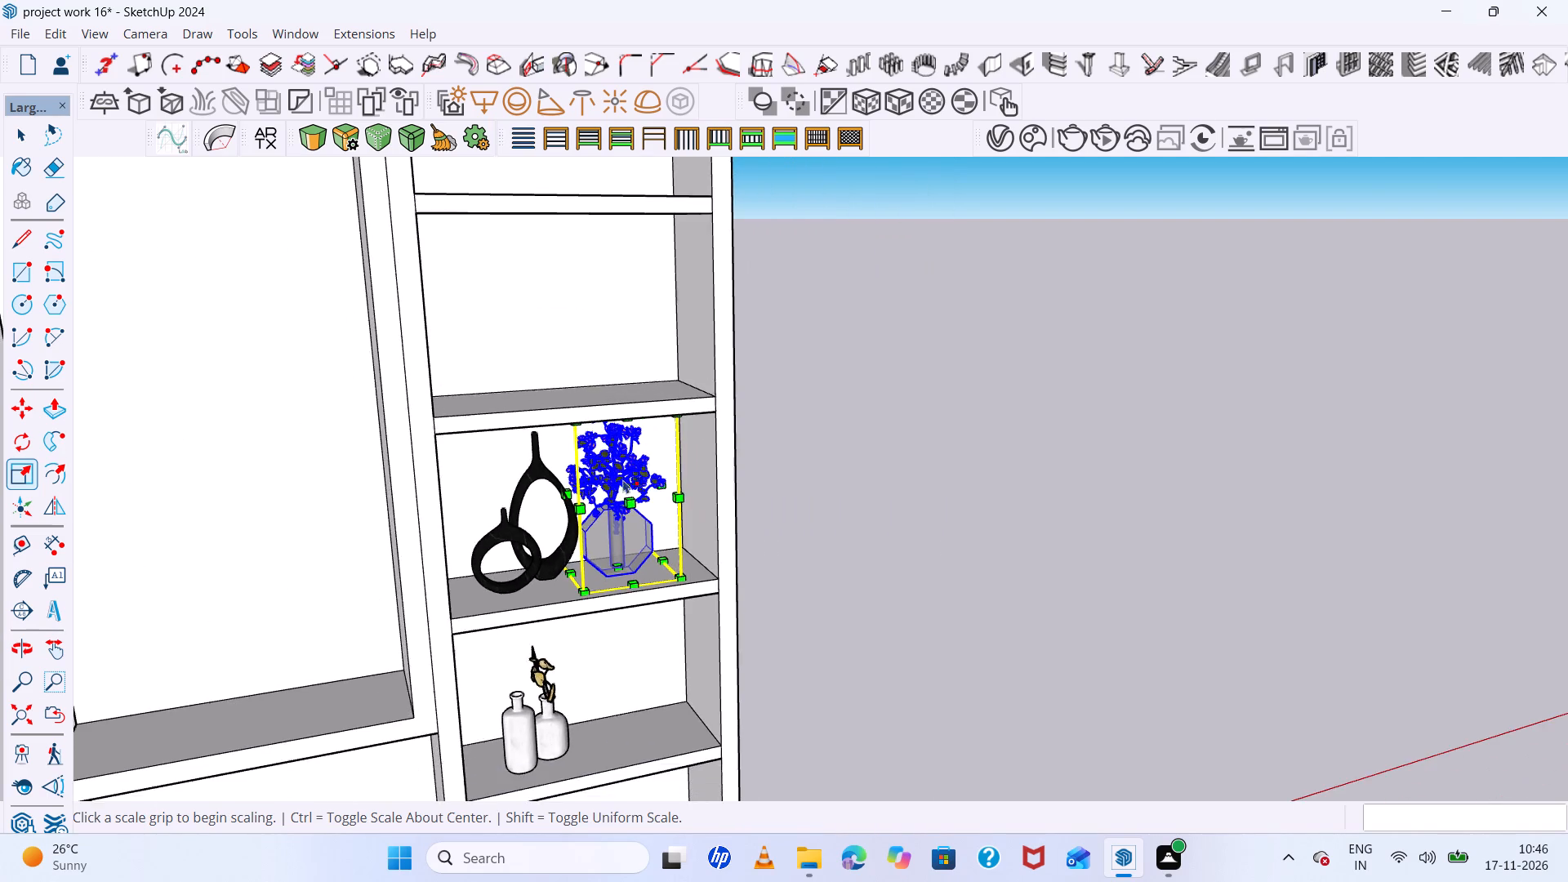
scroll(617, 456, up, 10)
middle_drag(639, 451, 635, 376)
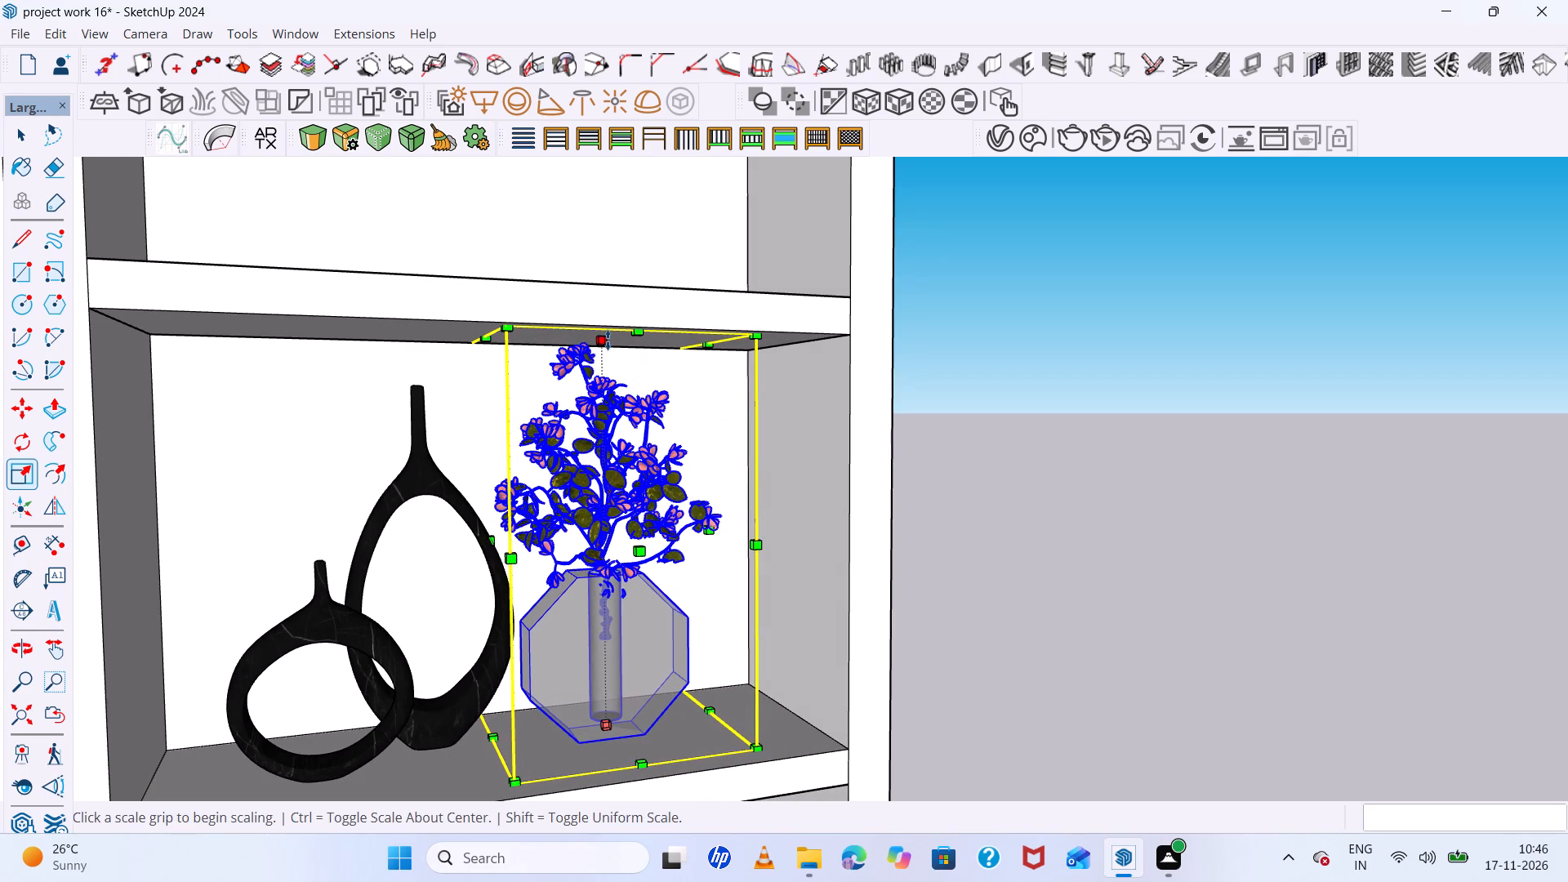
click(608, 340)
click(610, 390)
Narrow the flower pot from the side facing the black ring vases to leave a gap between them.
scroll(633, 441, down, 4)
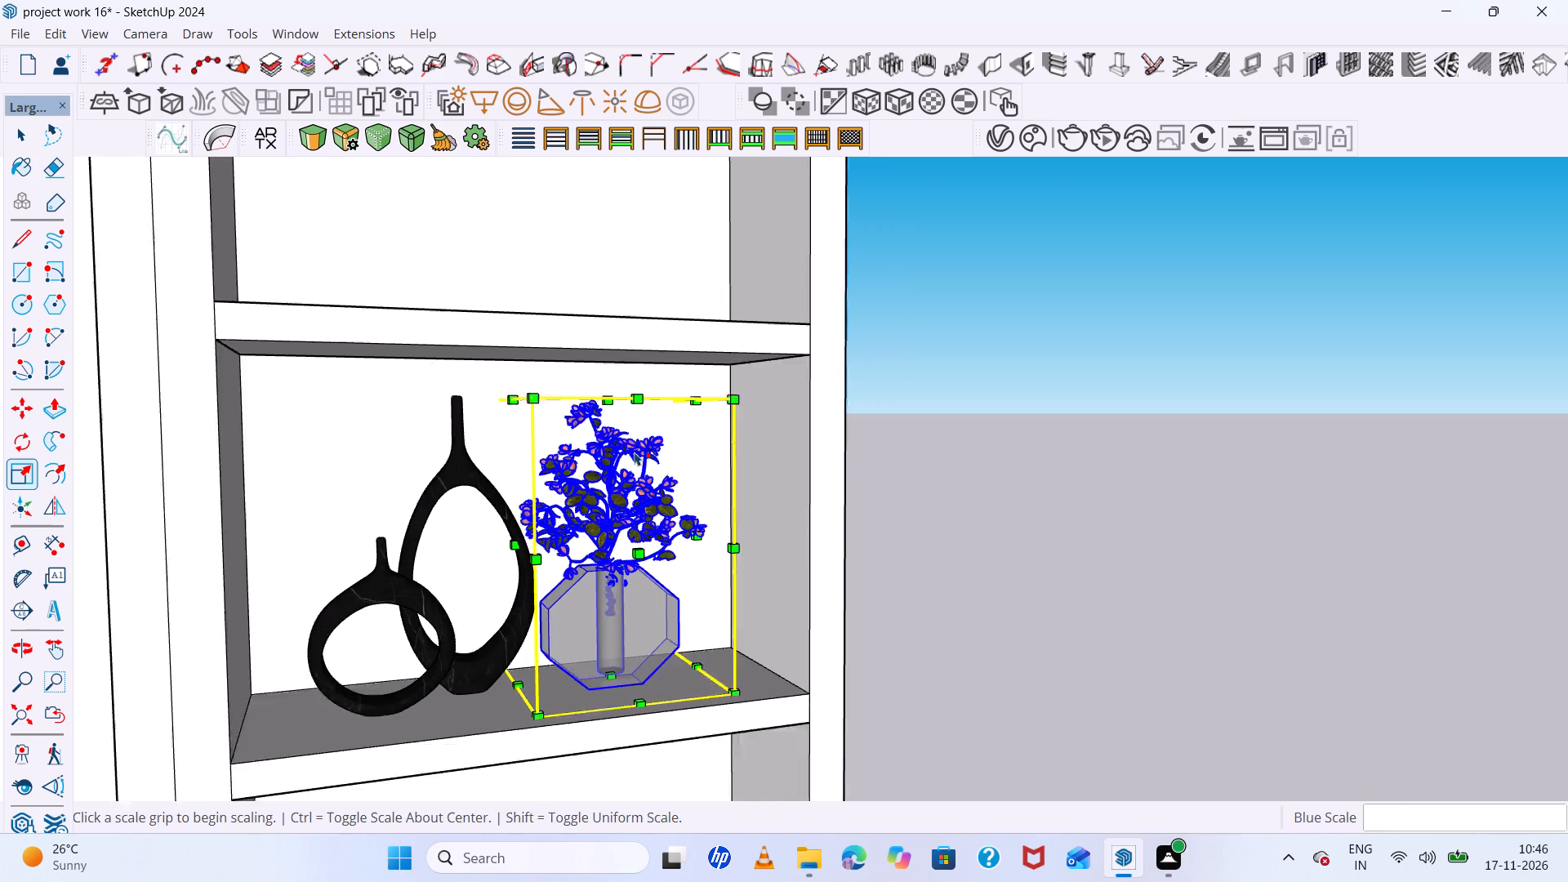
scroll(635, 452, down, 1)
middle_drag(556, 510, 439, 554)
scroll(553, 536, up, 10)
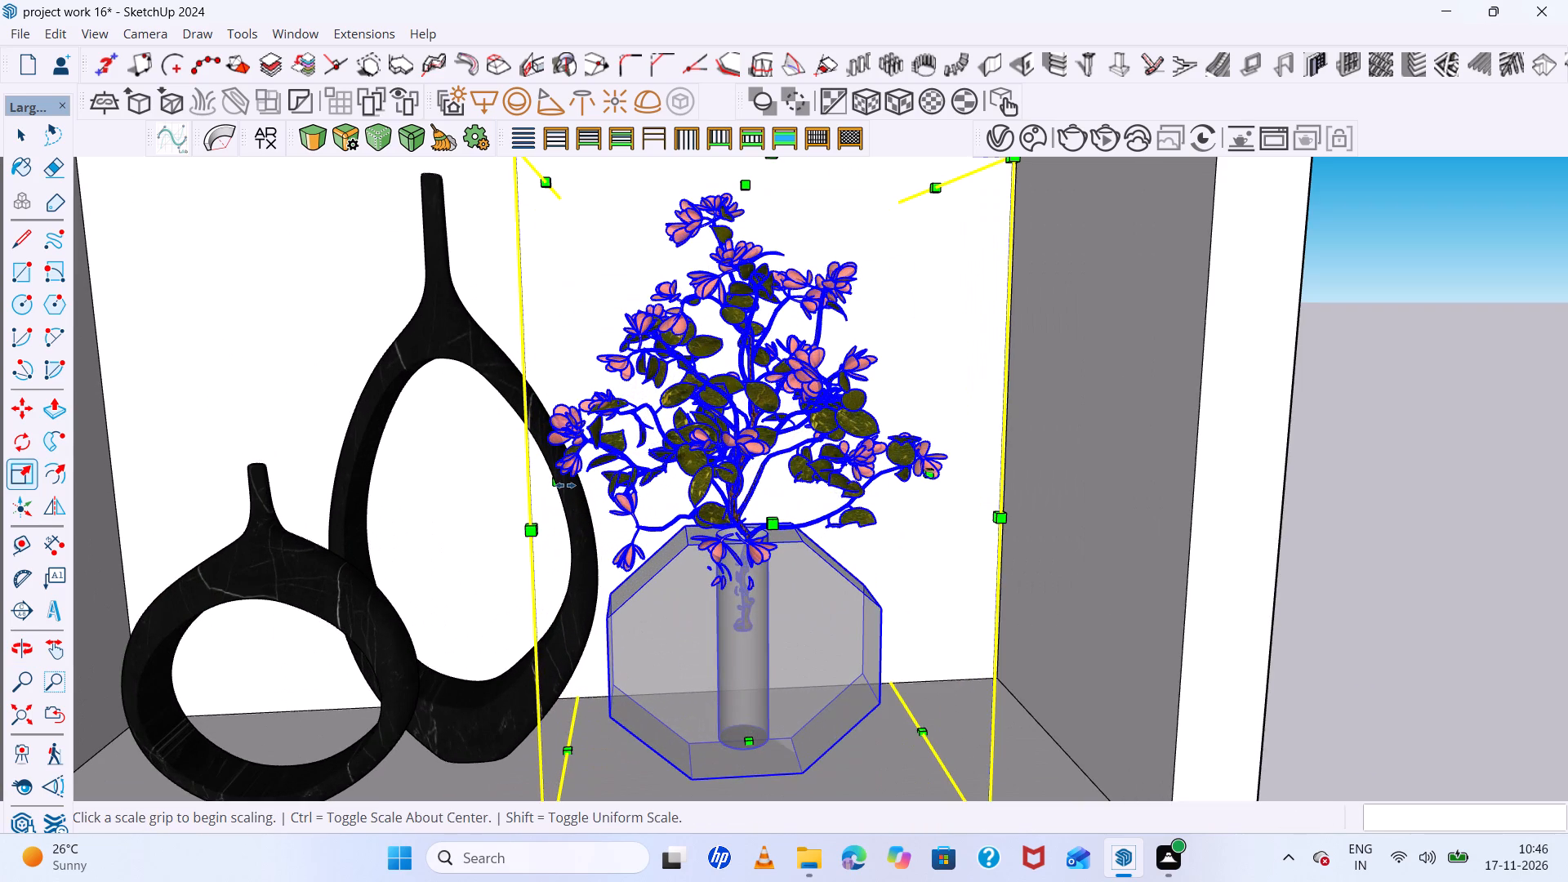
click(565, 483)
click(648, 483)
scroll(639, 484, down, 6)
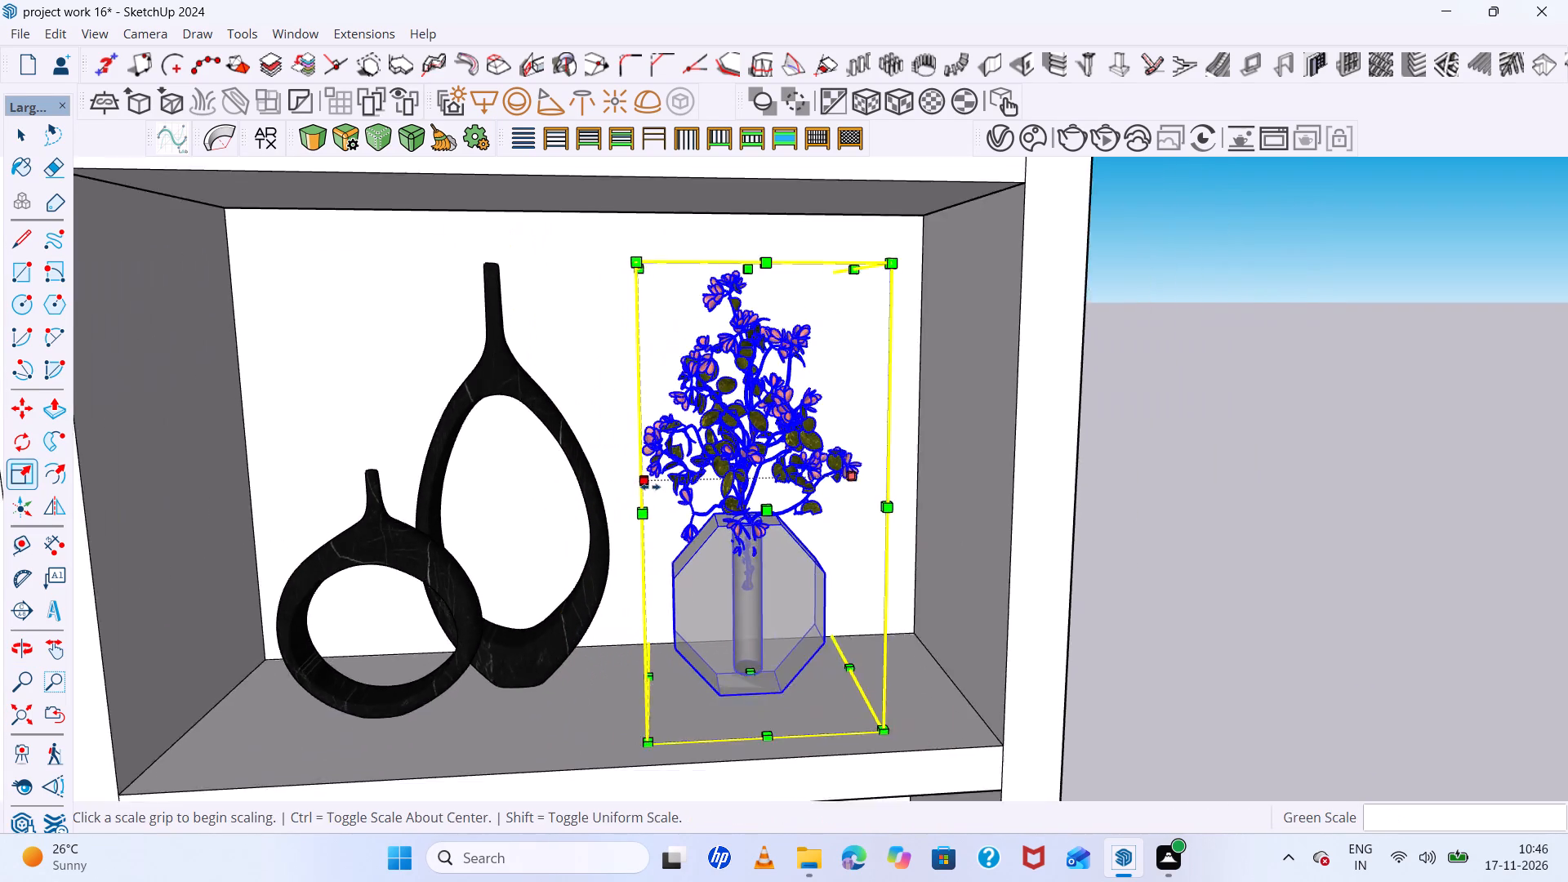
Widen the flower pot toward the cabinet's outer side panel by a factor of about 1.17.
scroll(650, 487, down, 4)
middle_drag(737, 533, 720, 475)
scroll(724, 393, up, 5)
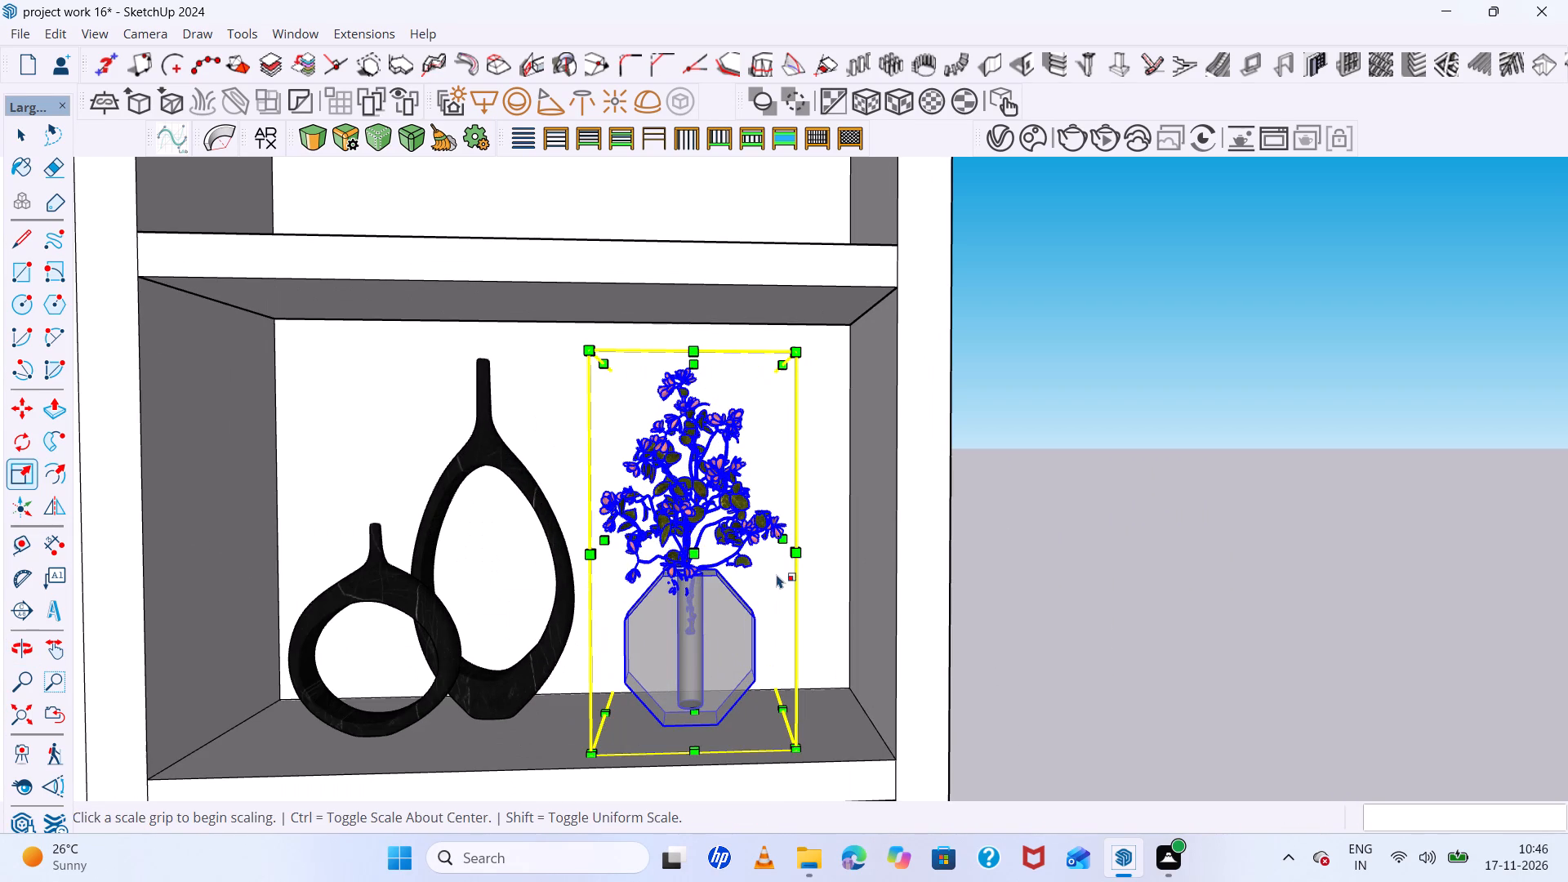
middle_drag(759, 552, 787, 593)
click(777, 536)
click(810, 535)
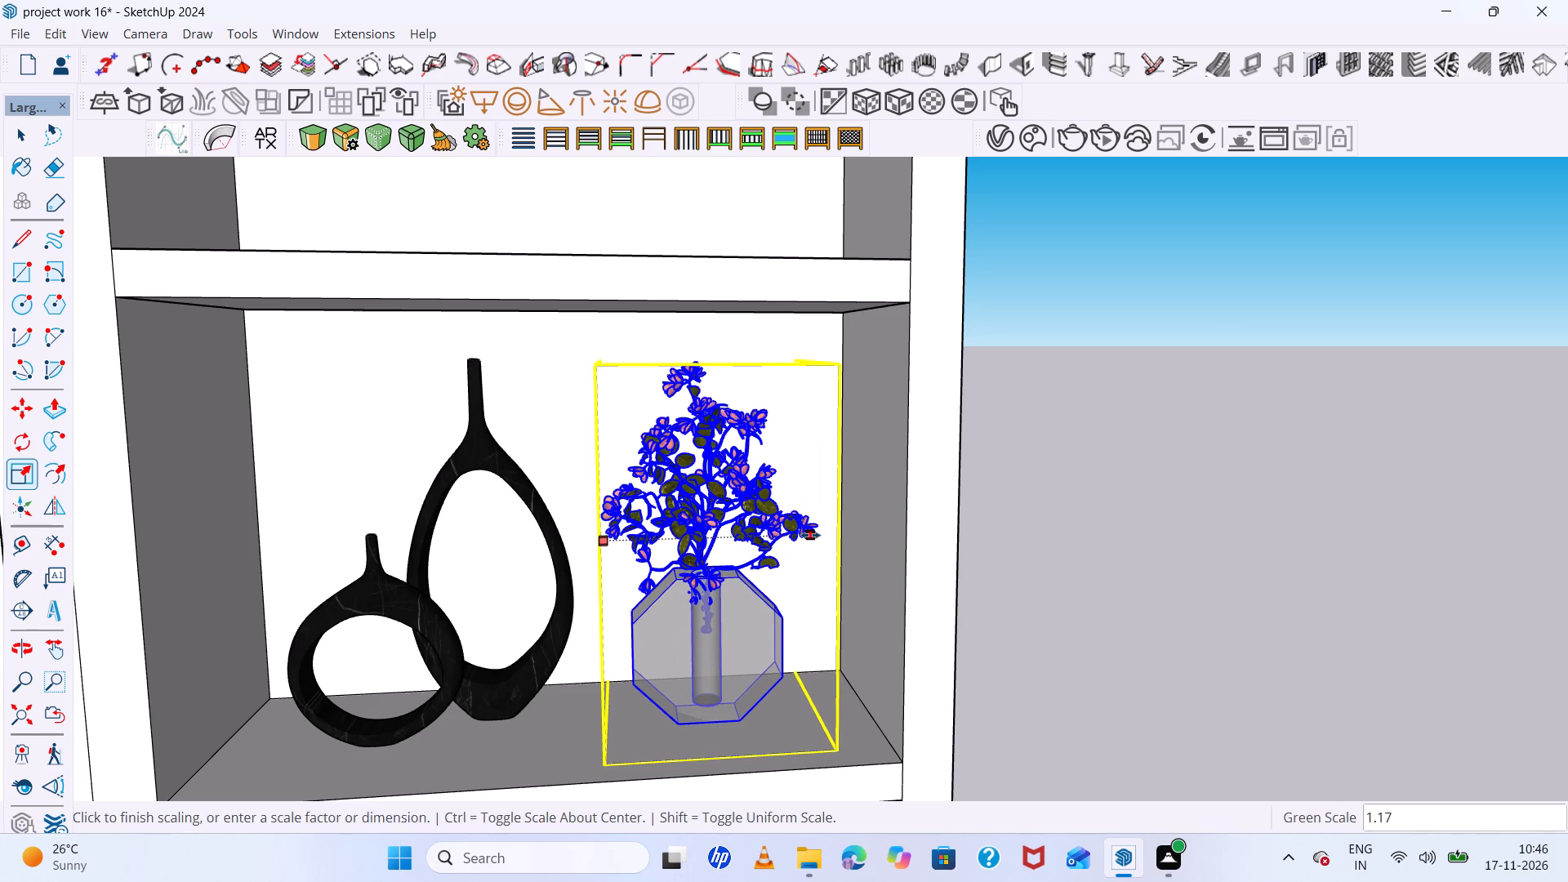
scroll(722, 523, down, 5)
middle_drag(717, 607, 902, 634)
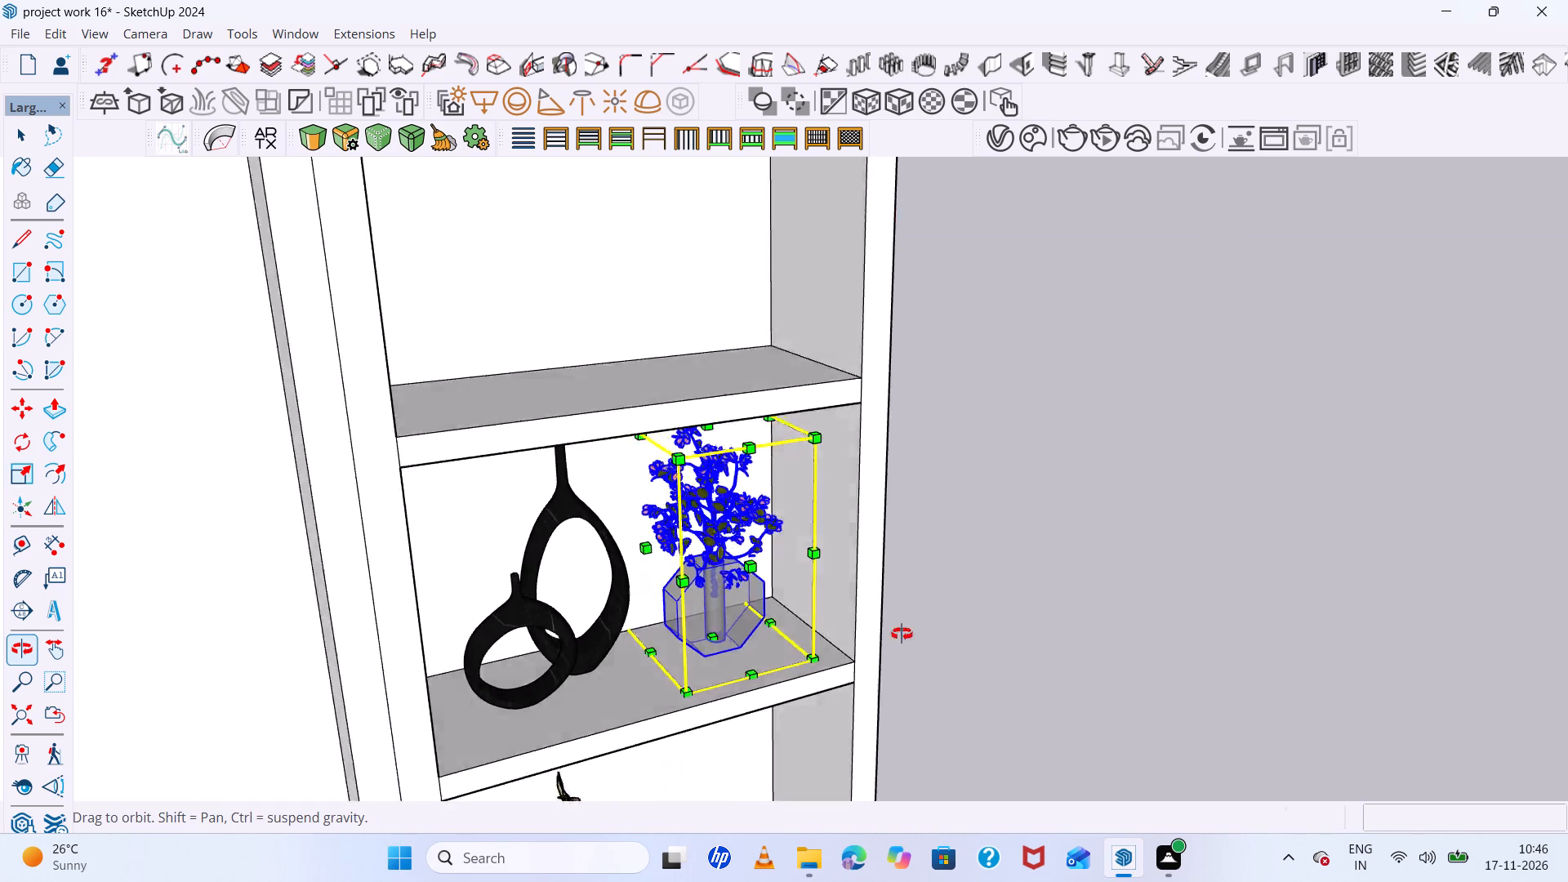
middle_drag(902, 634, 840, 679)
key(space)
click(963, 649)
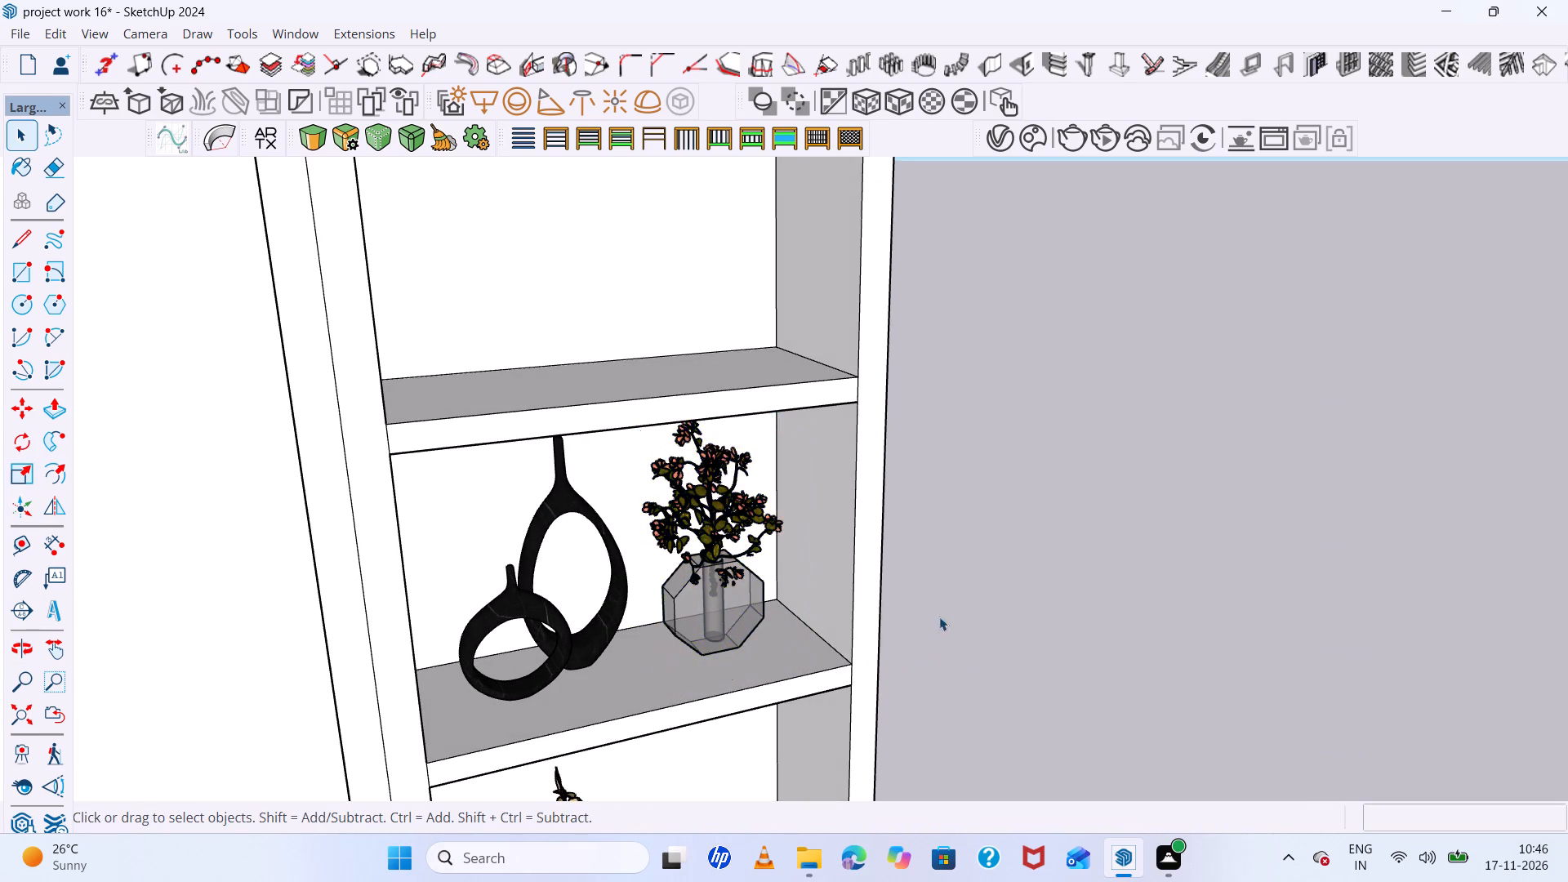
Move the octagonal flower pot slightly toward the front edge of its shelf.
scroll(847, 529, up, 10)
middle_drag(643, 452, 777, 377)
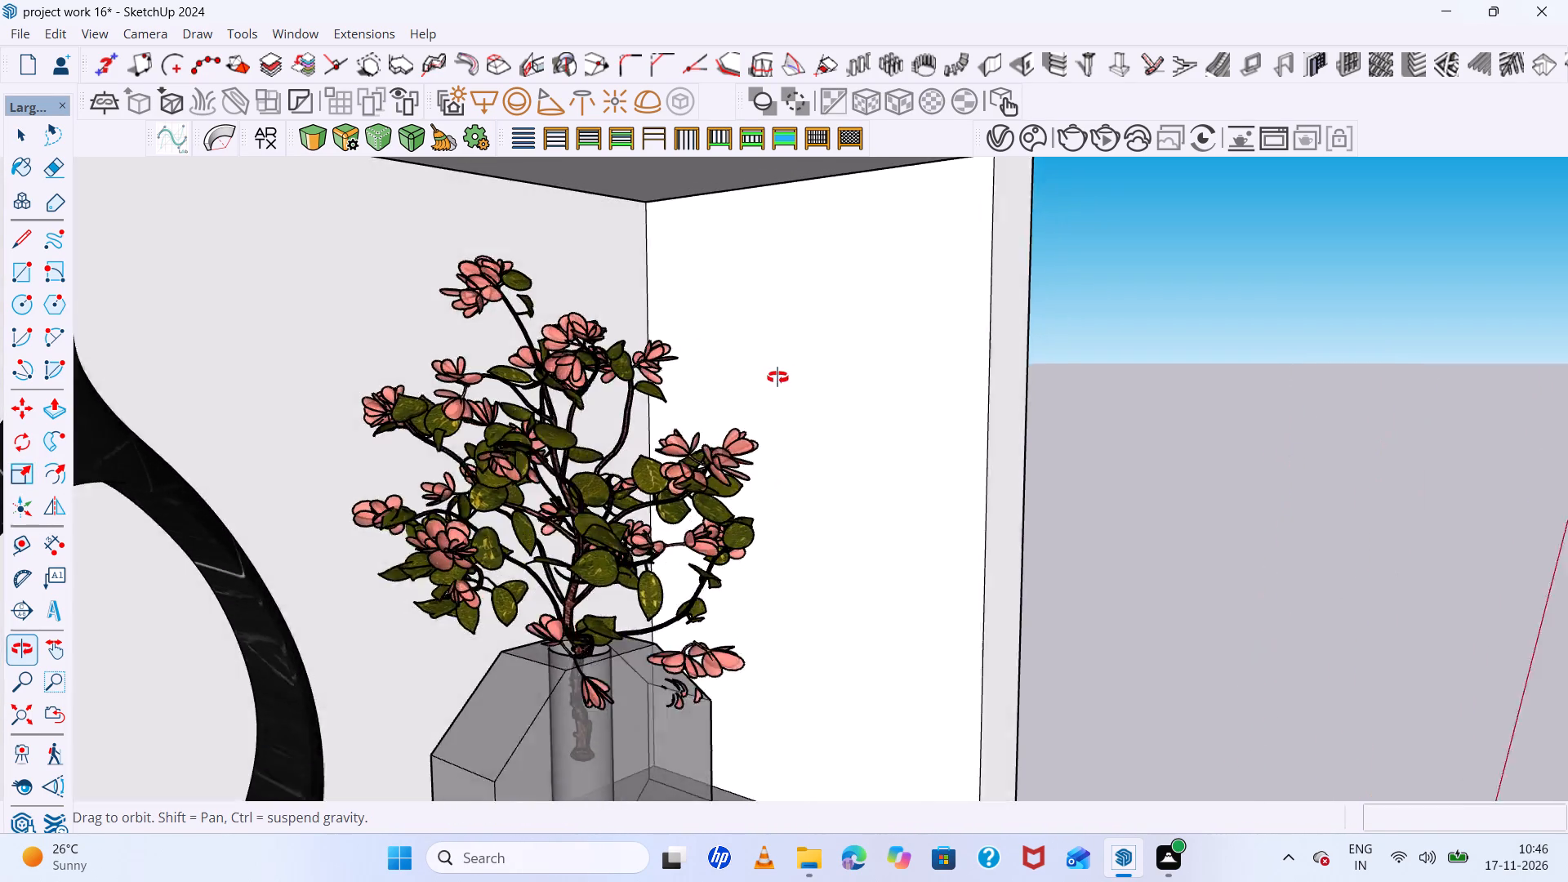
middle_drag(777, 377, 774, 378)
scroll(759, 380, up, 1)
scroll(623, 367, down, 15)
scroll(581, 555, down, 6)
middle_drag(576, 550, 595, 607)
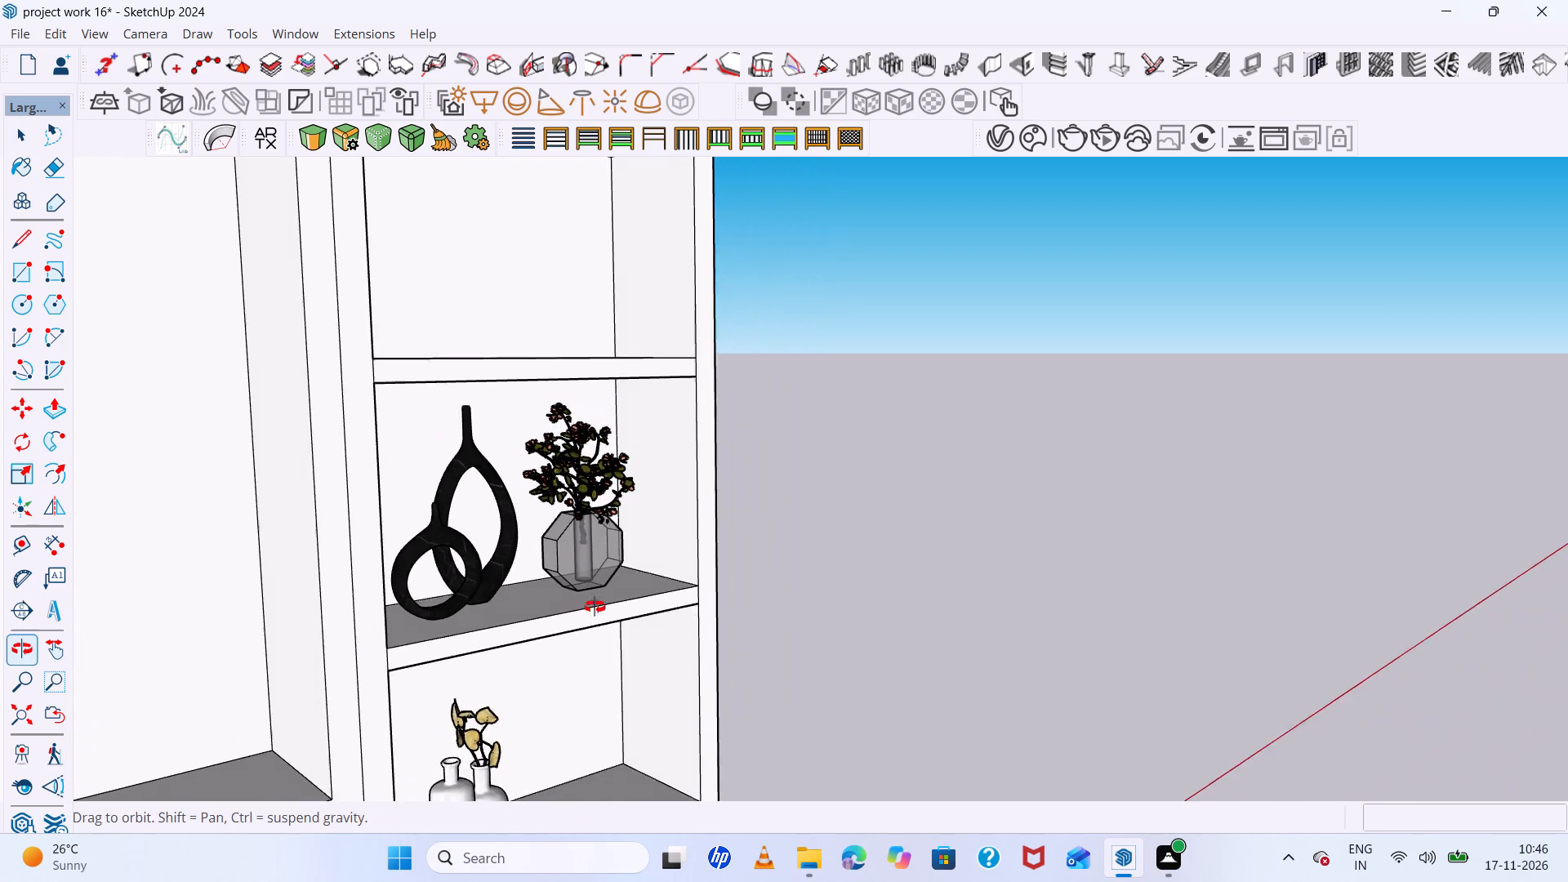
middle_drag(595, 607, 604, 657)
scroll(576, 567, up, 6)
click(575, 559)
key(m)
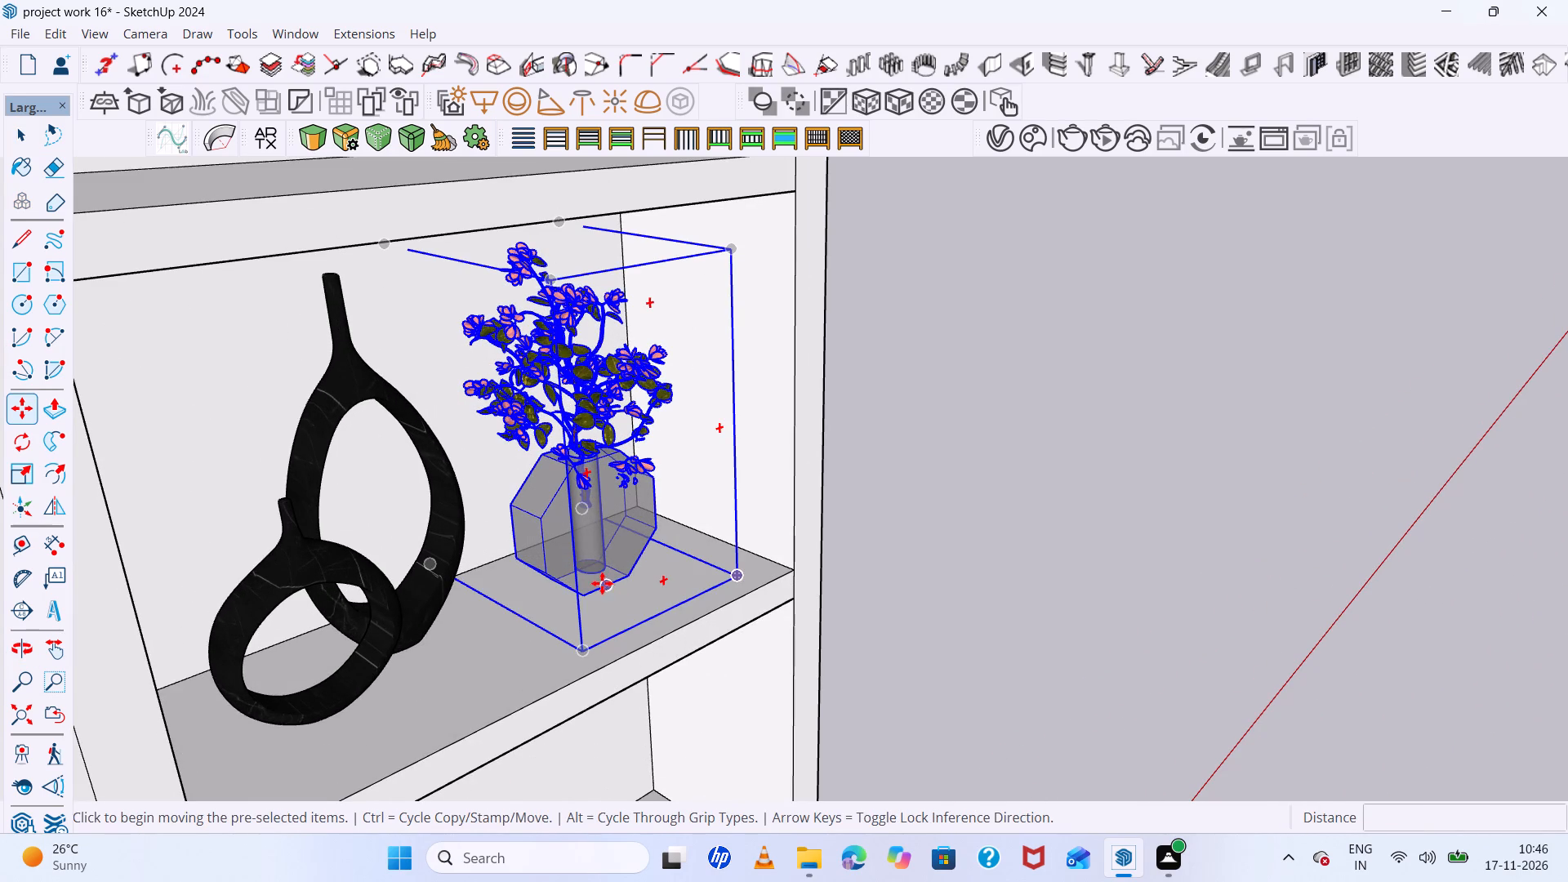
click(602, 583)
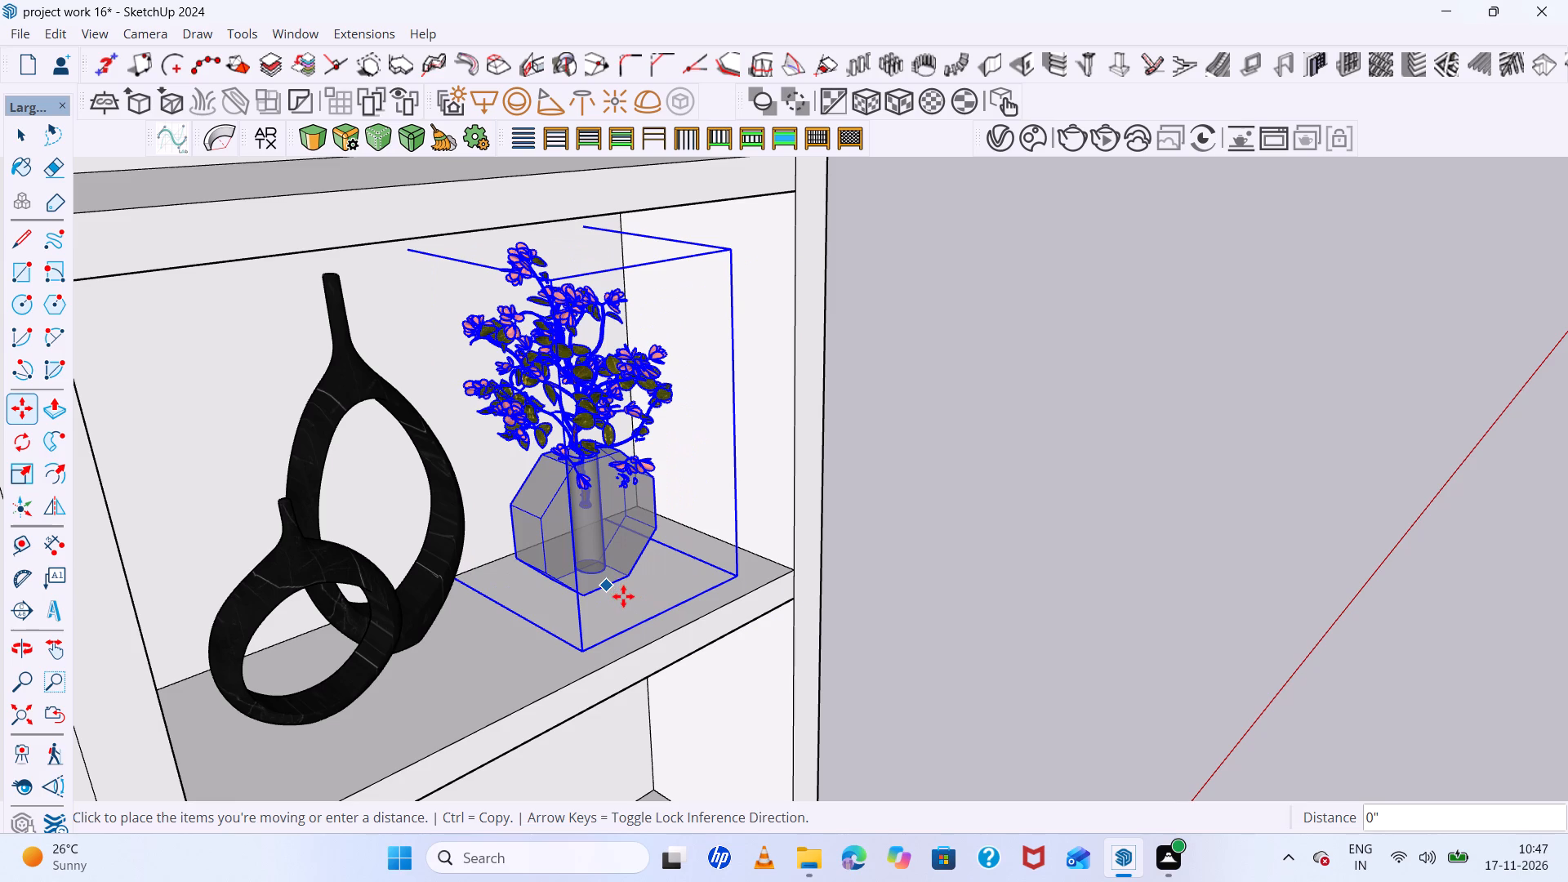
click(629, 601)
scroll(620, 599, down, 6)
middle_drag(672, 616, 661, 604)
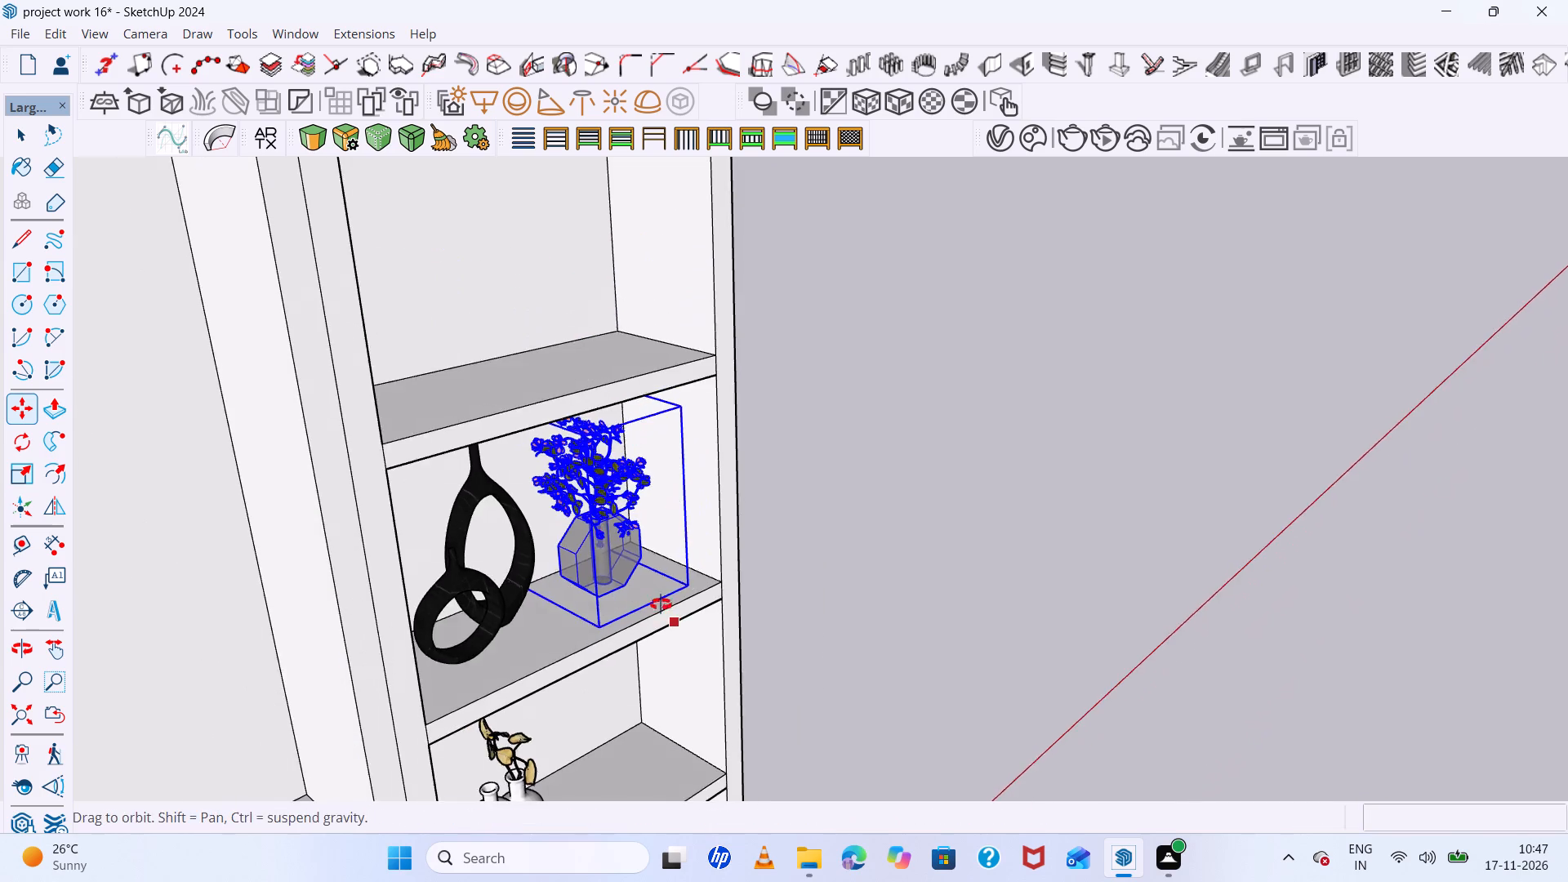
middle_drag(661, 604, 590, 566)
key(space)
click(768, 563)
Compare the third cabinet's shelves with the reference photo and examine the decor on the photo's upper shelves.
scroll(651, 576, down, 16)
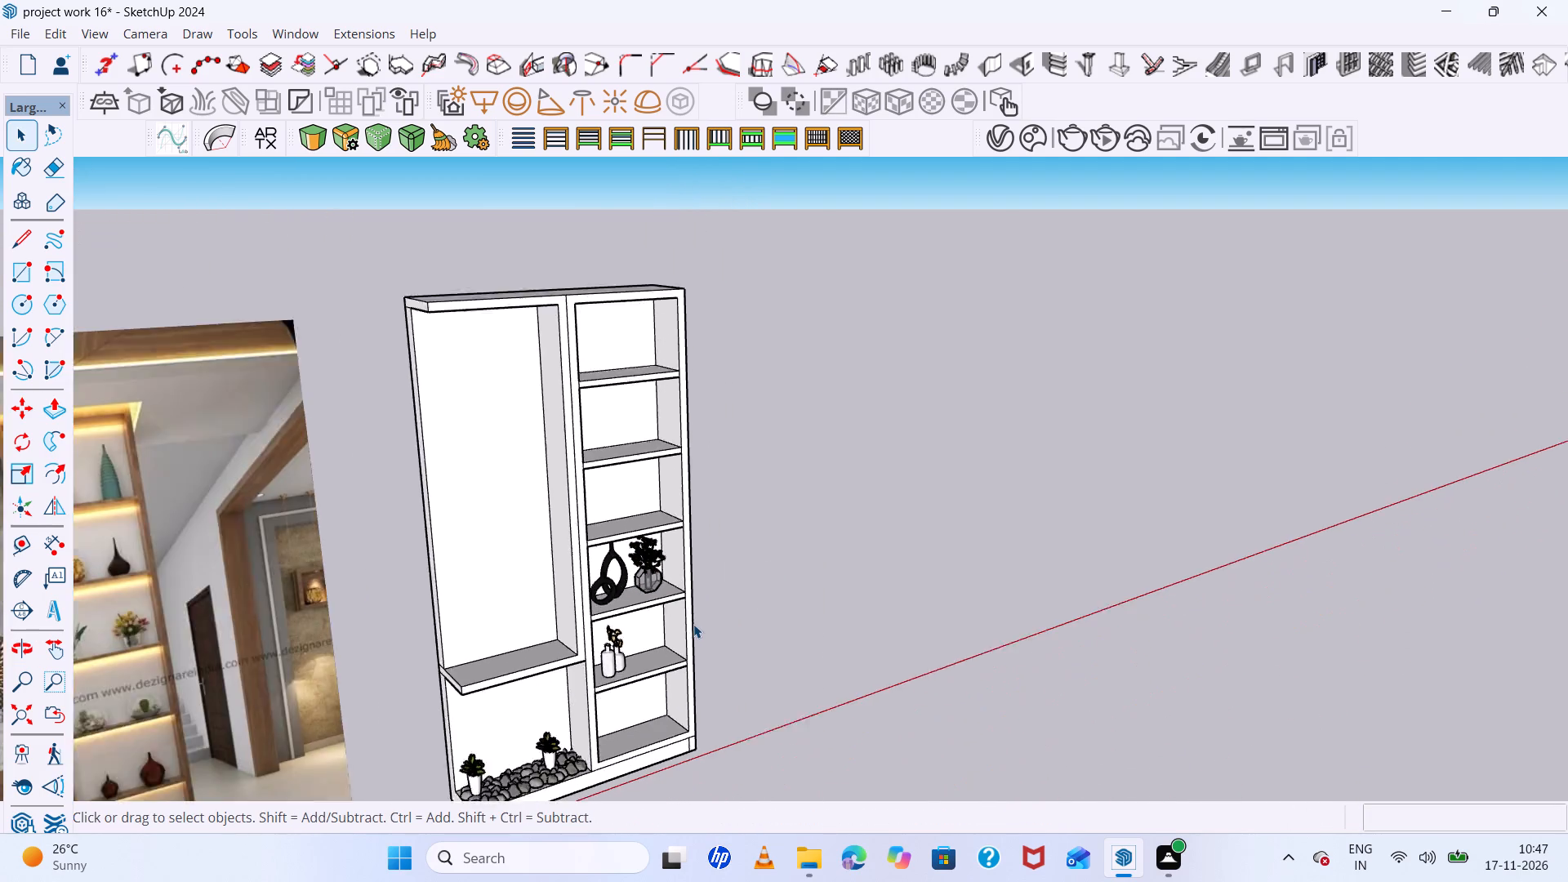
scroll(693, 624, down, 3)
middle_drag(736, 653, 451, 506)
scroll(735, 585, up, 11)
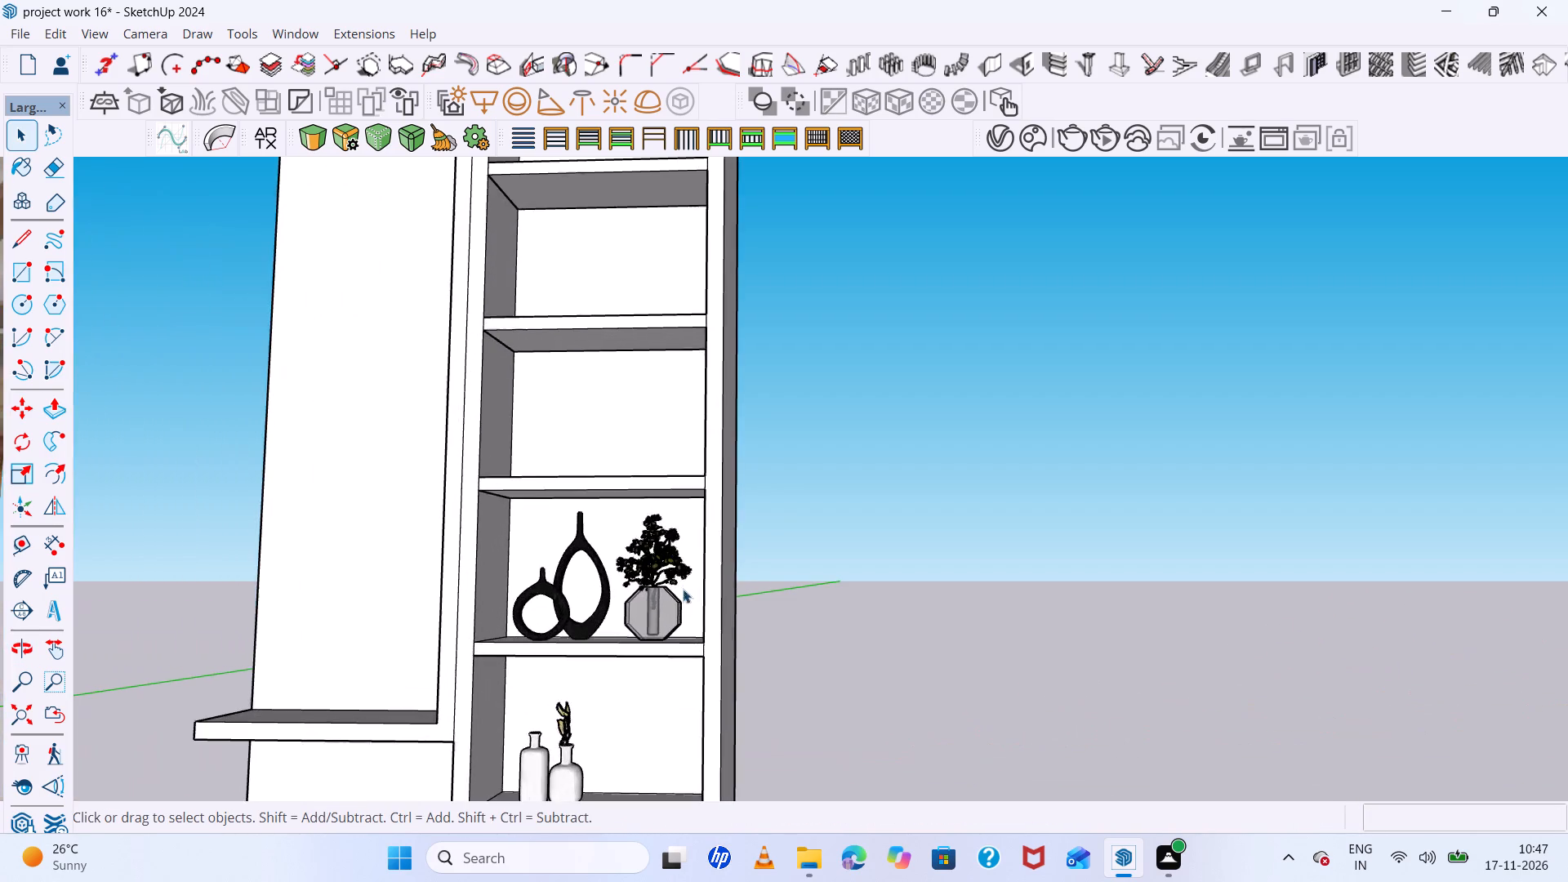
scroll(771, 584, down, 13)
scroll(477, 548, up, 5)
scroll(764, 573, down, 3)
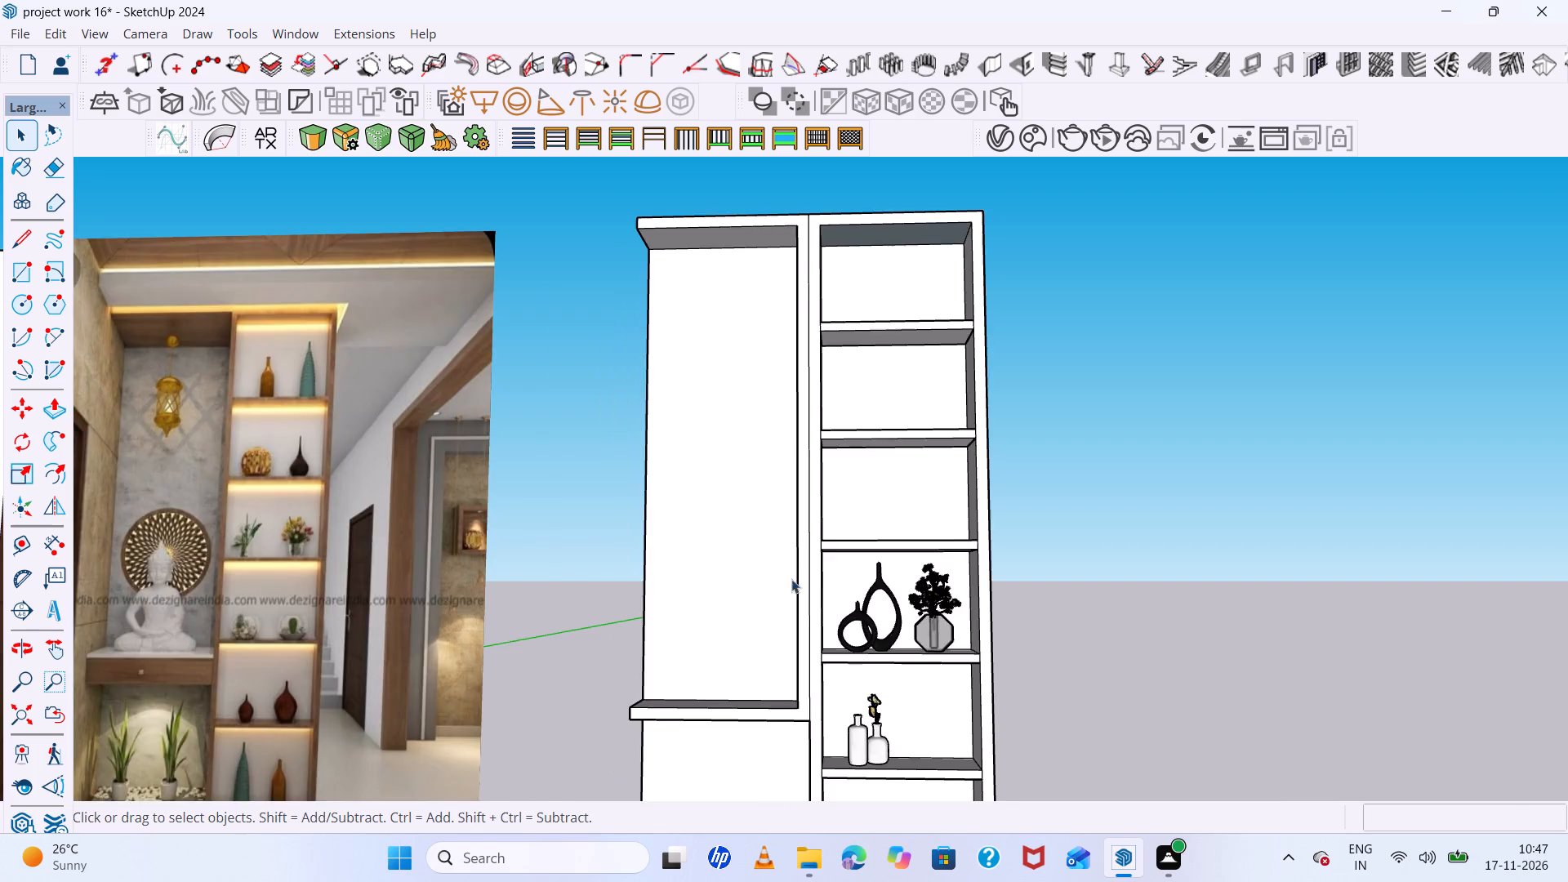
scroll(791, 579, down, 3)
scroll(432, 486, up, 11)
middle_drag(470, 479, 459, 579)
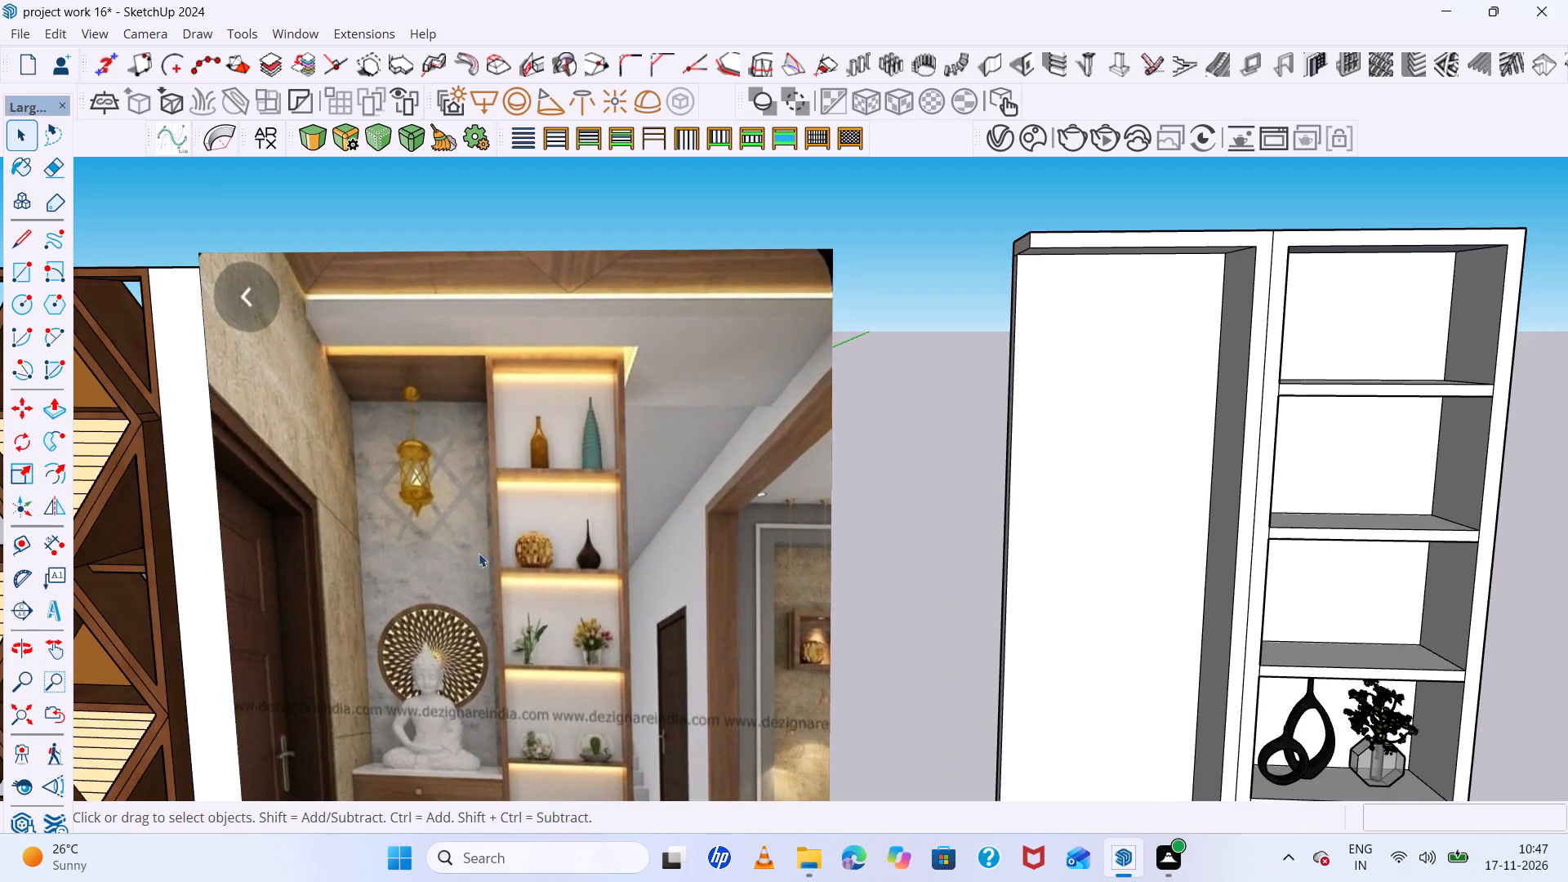
scroll(483, 541, down, 6)
scroll(616, 537, up, 15)
scroll(521, 541, down, 6)
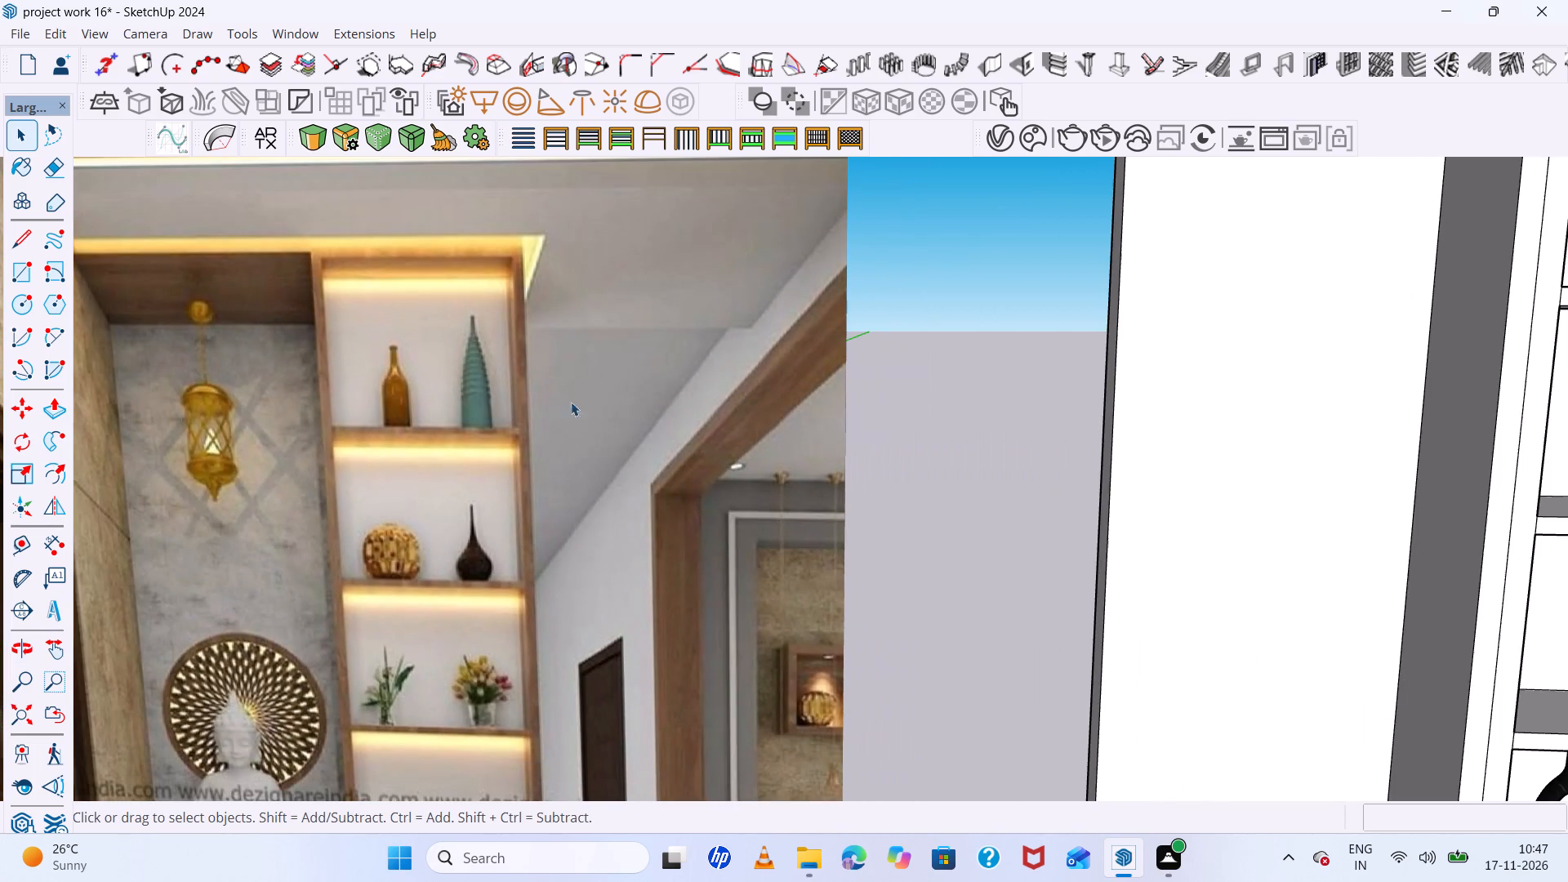
Search 3D Warehouse for "bottle".
click(290, 29)
click(353, 240)
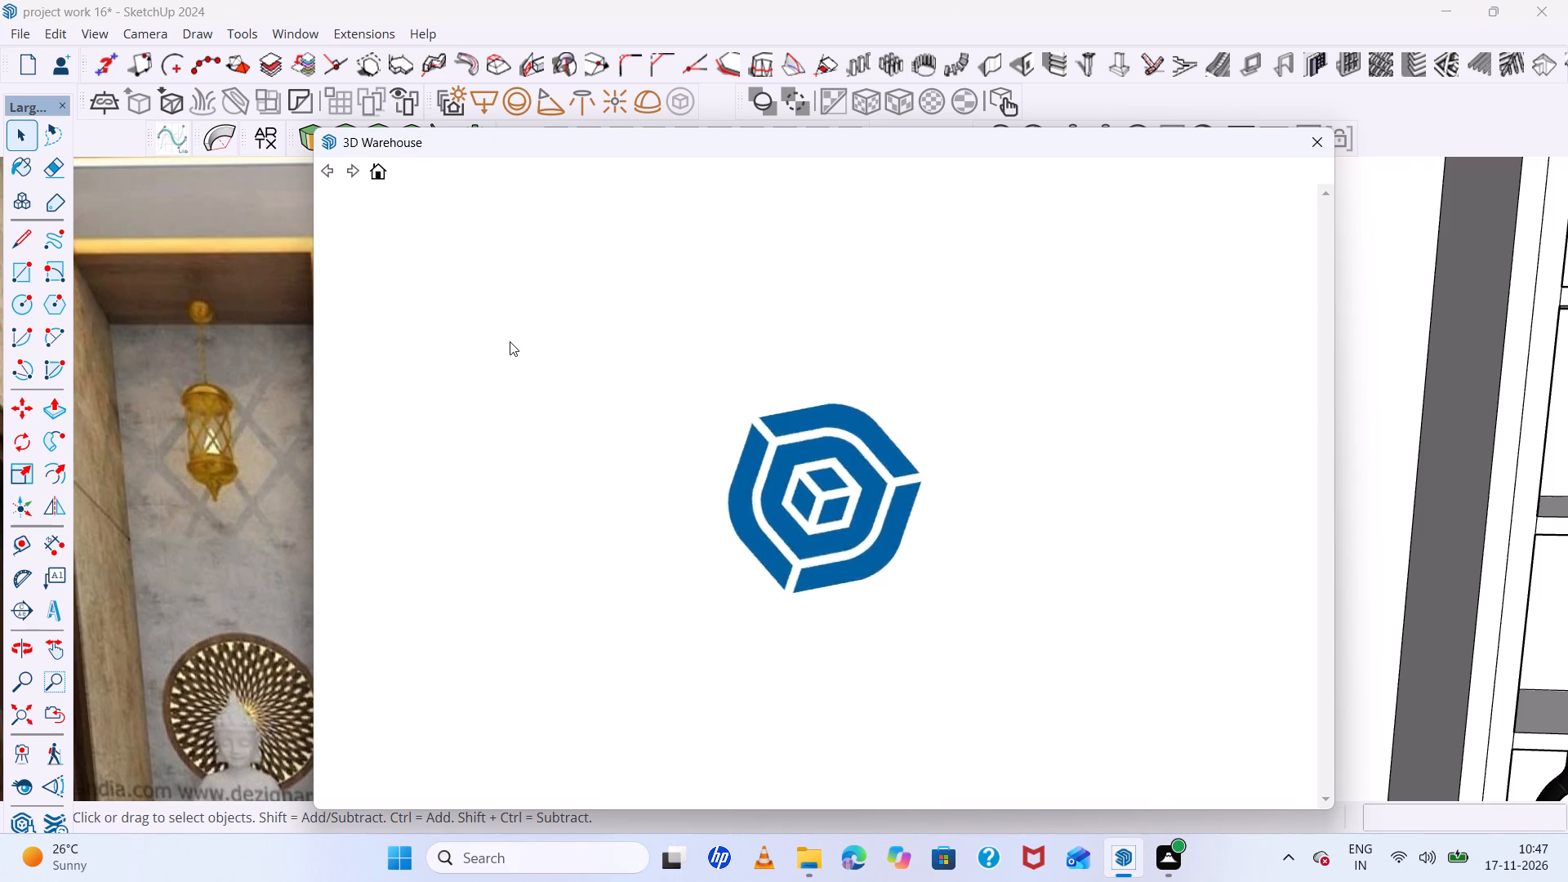
click(660, 227)
key(b)
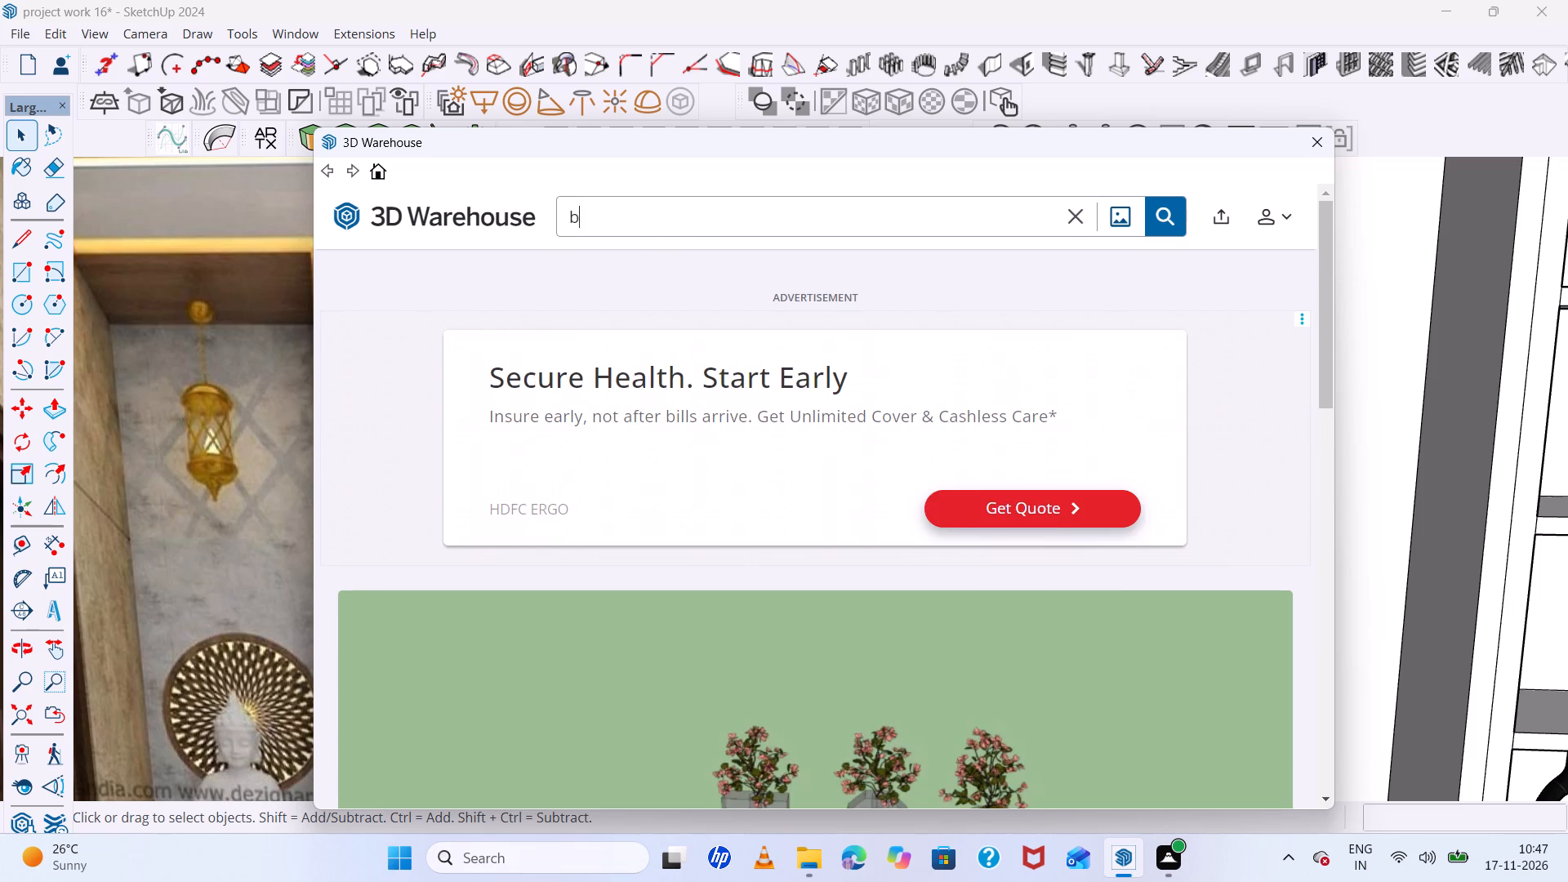
key(o)
text(ttle)
key(Return)
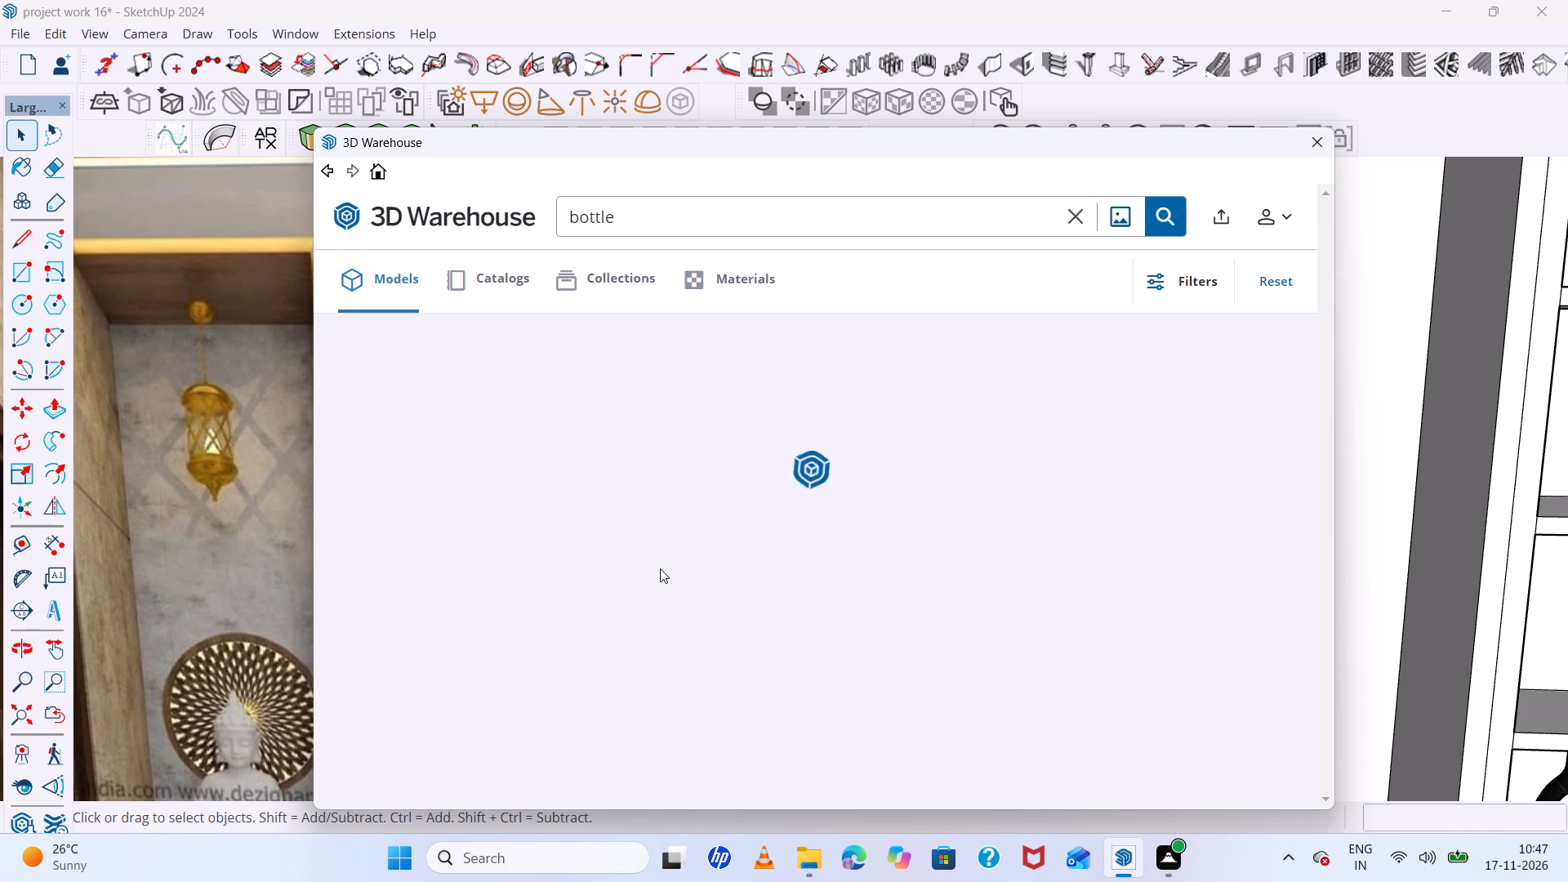
Find the square pale-green glass bottle labelled BLOOM among the results and load it directly into the model.
scroll(660, 568, down, 2)
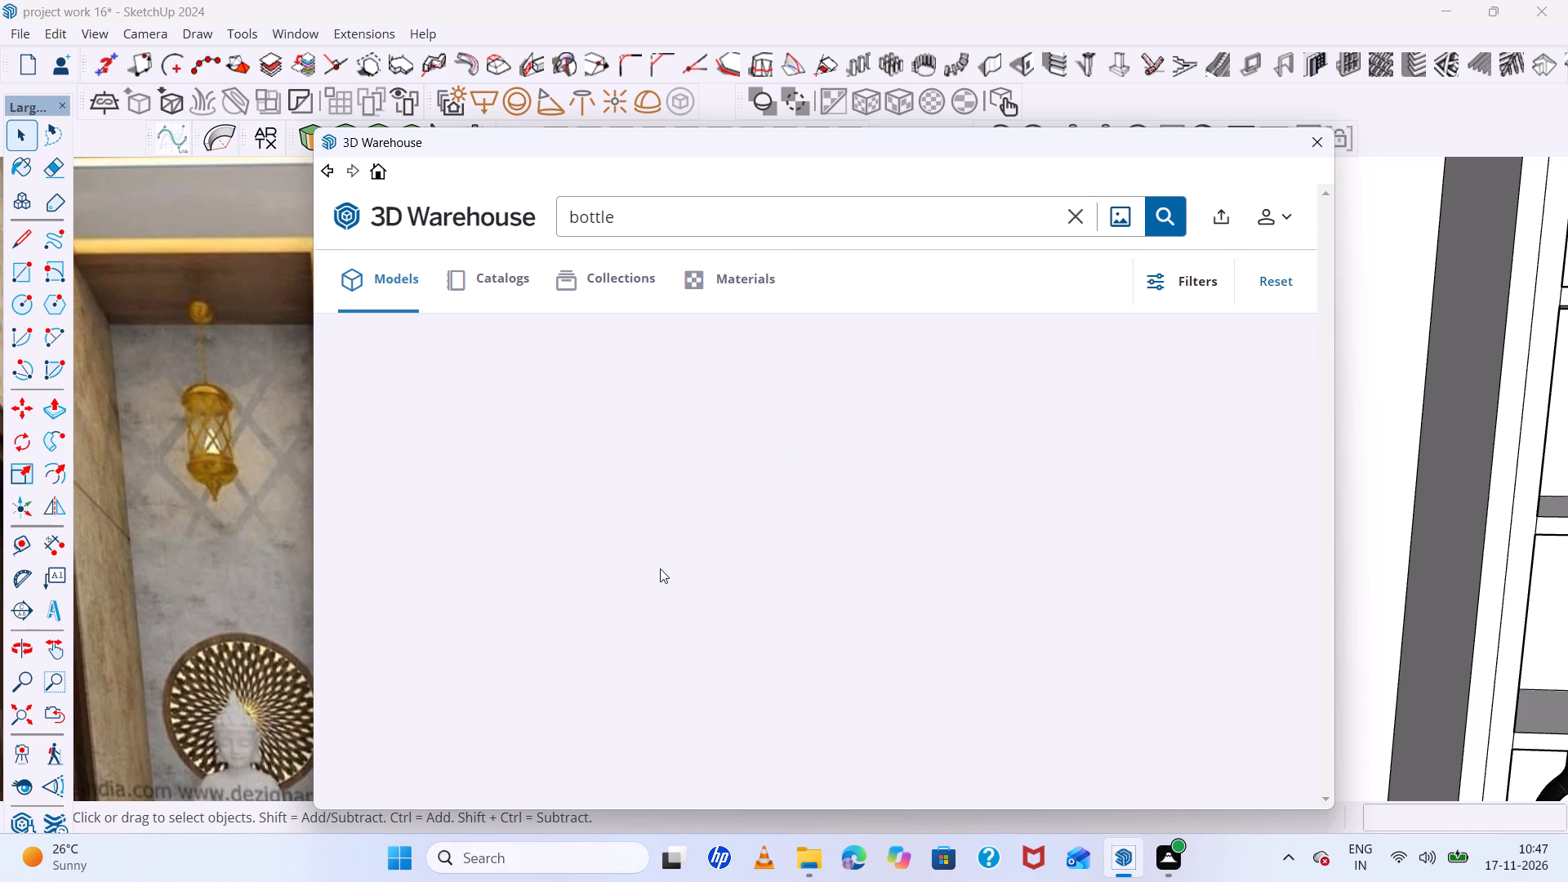
scroll(660, 568, down, 4)
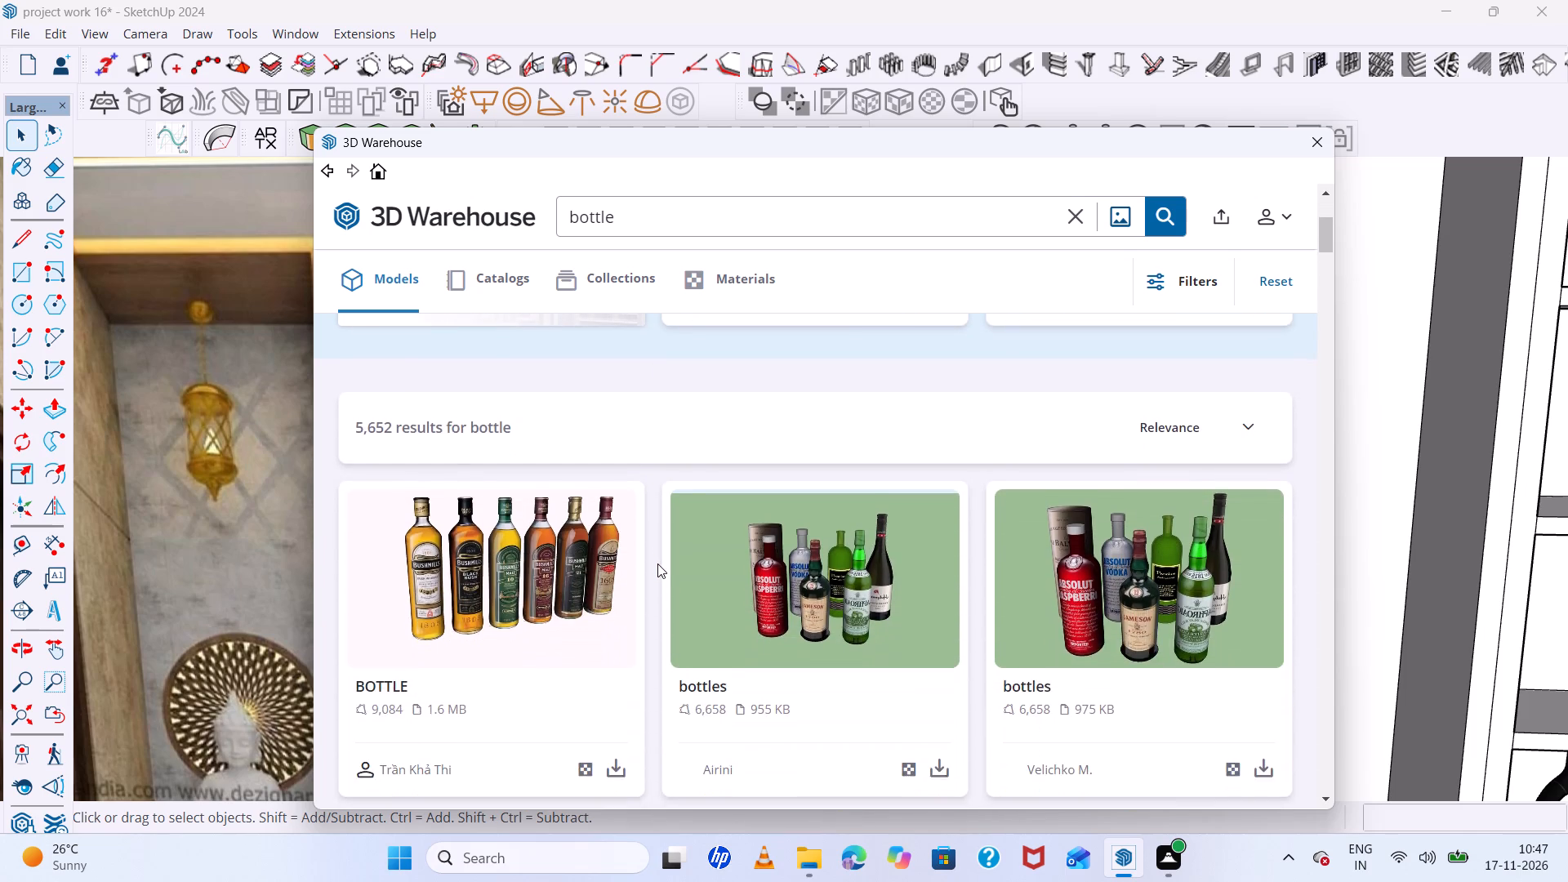
scroll(657, 563, down, 14)
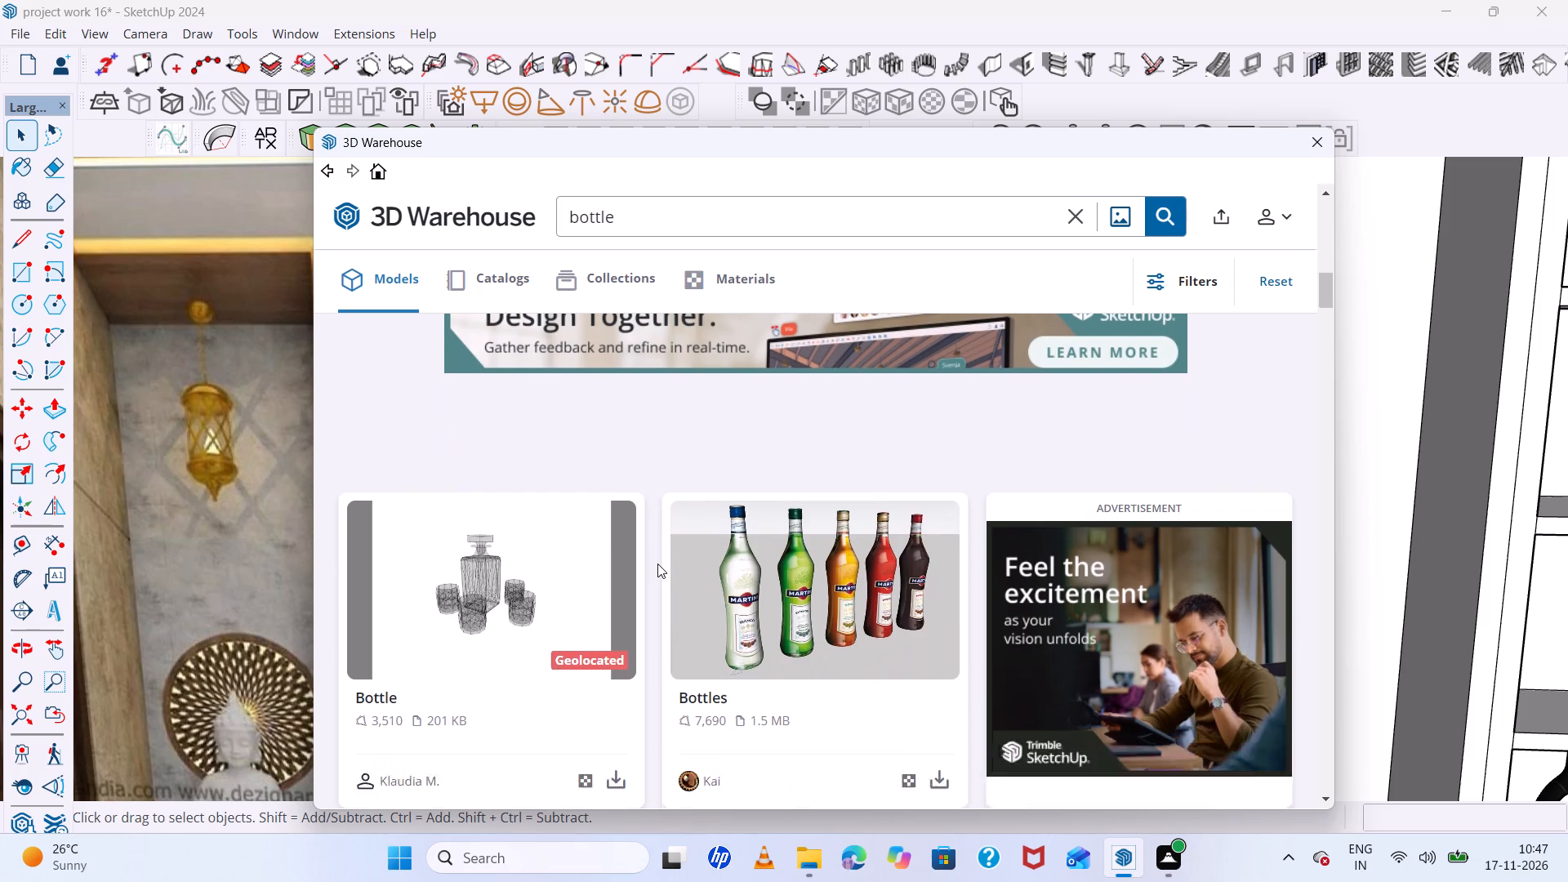
scroll(657, 563, down, 4)
scroll(657, 563, up, 4)
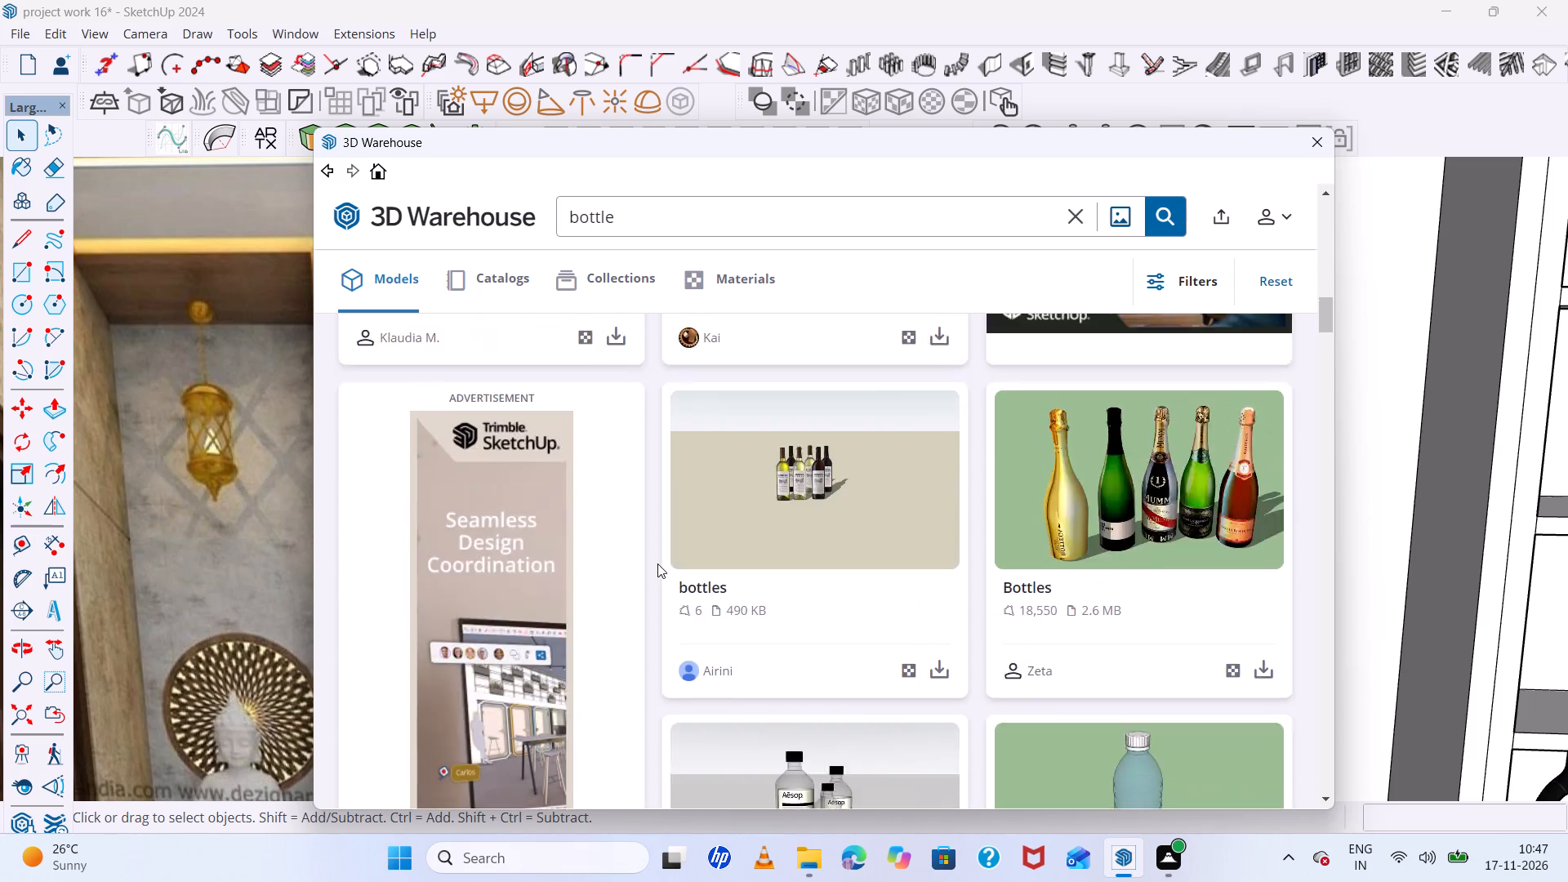
scroll(657, 563, down, 18)
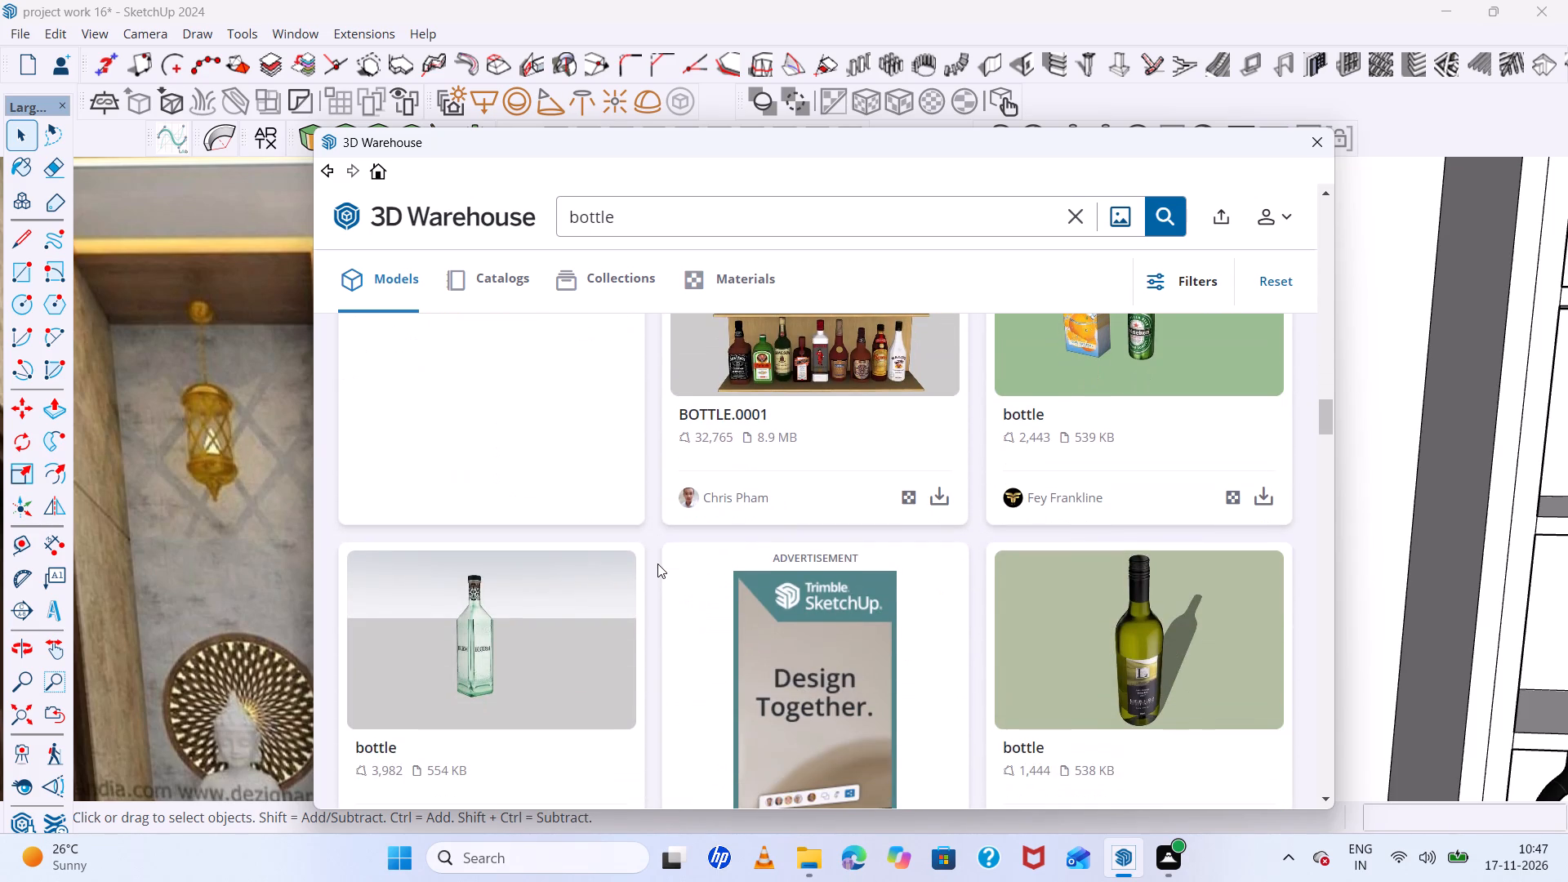
scroll(657, 563, down, 1)
click(467, 536)
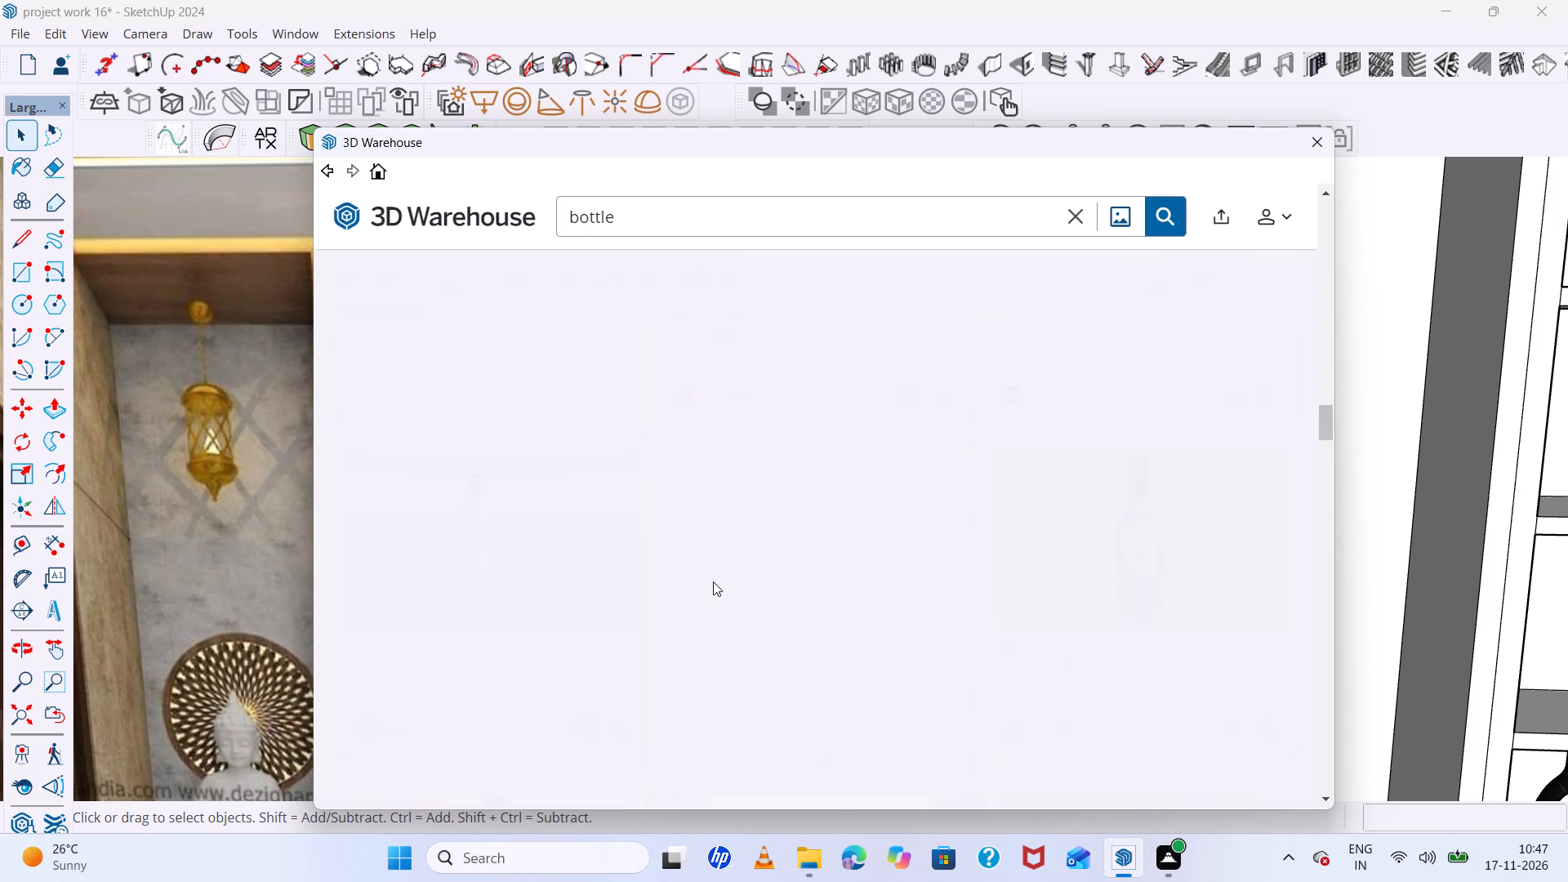
scroll(716, 574, down, 9)
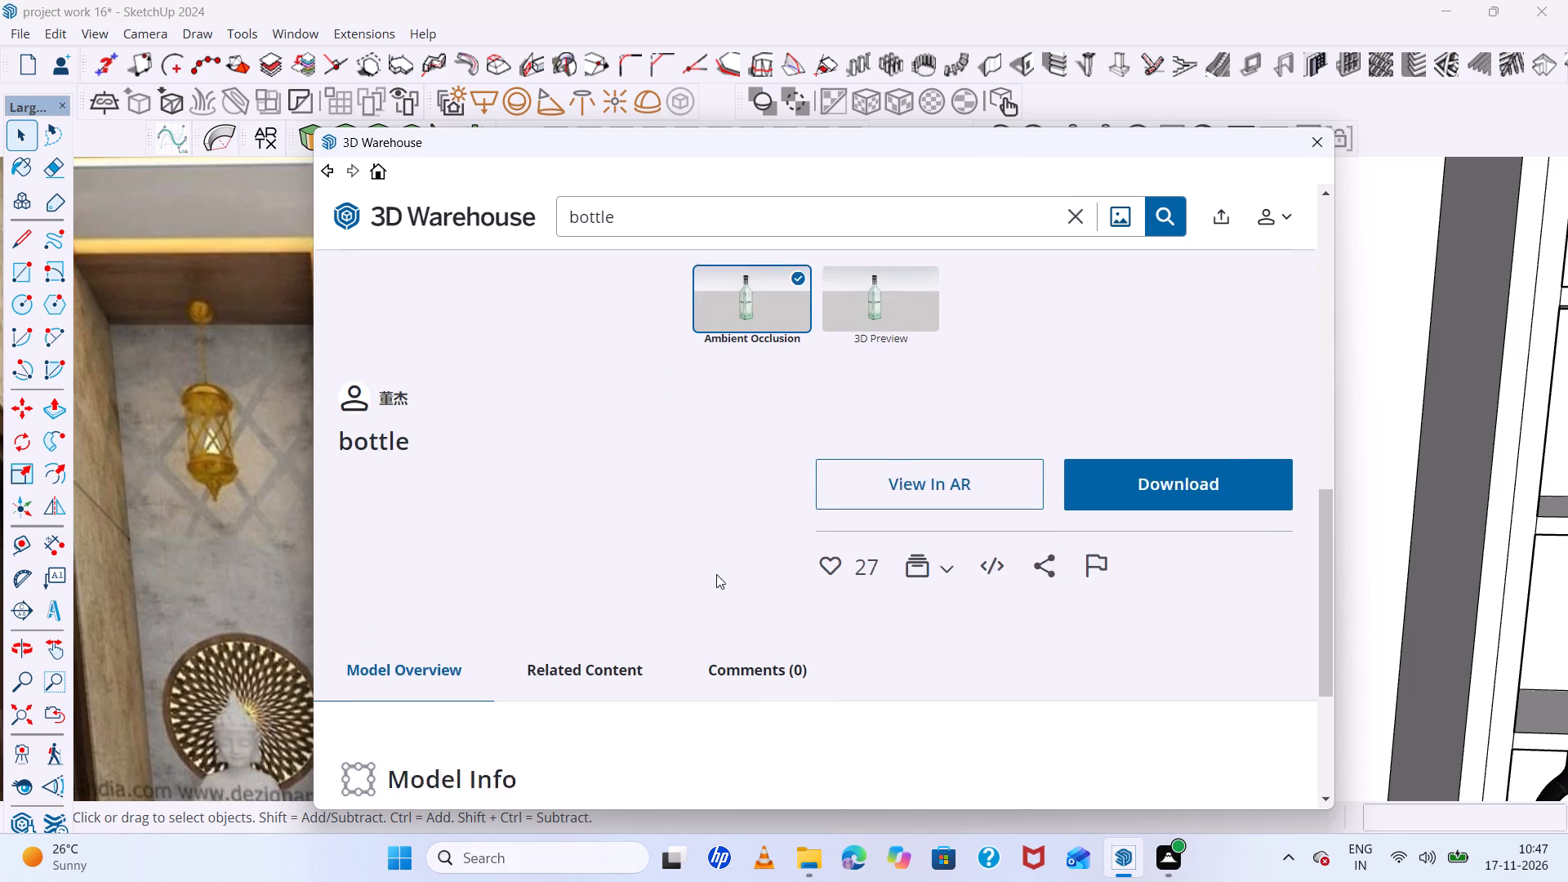
click(1114, 434)
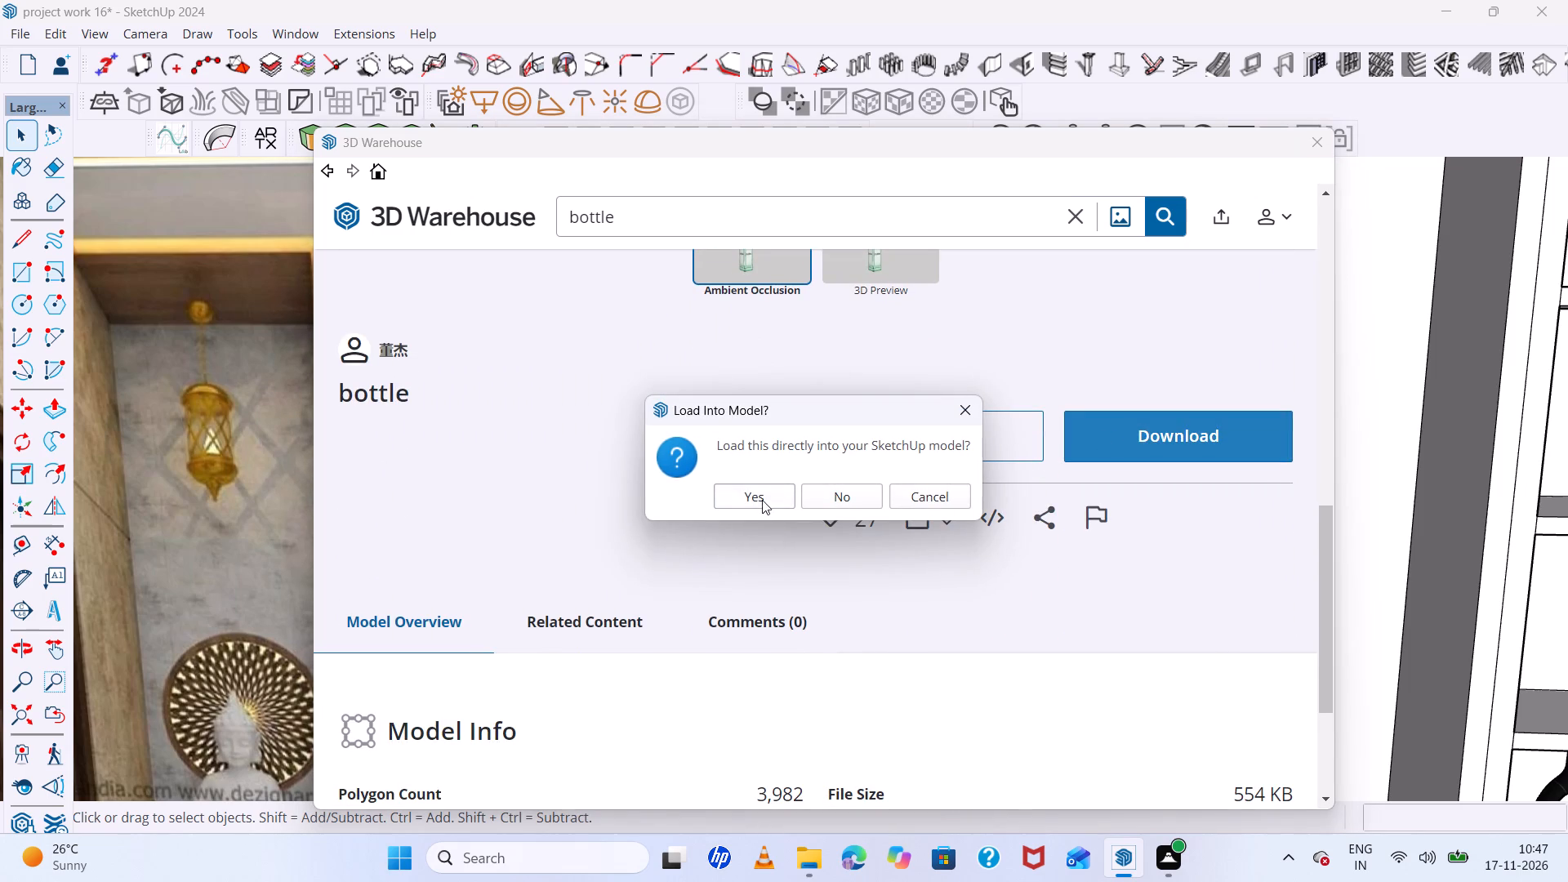
click(762, 500)
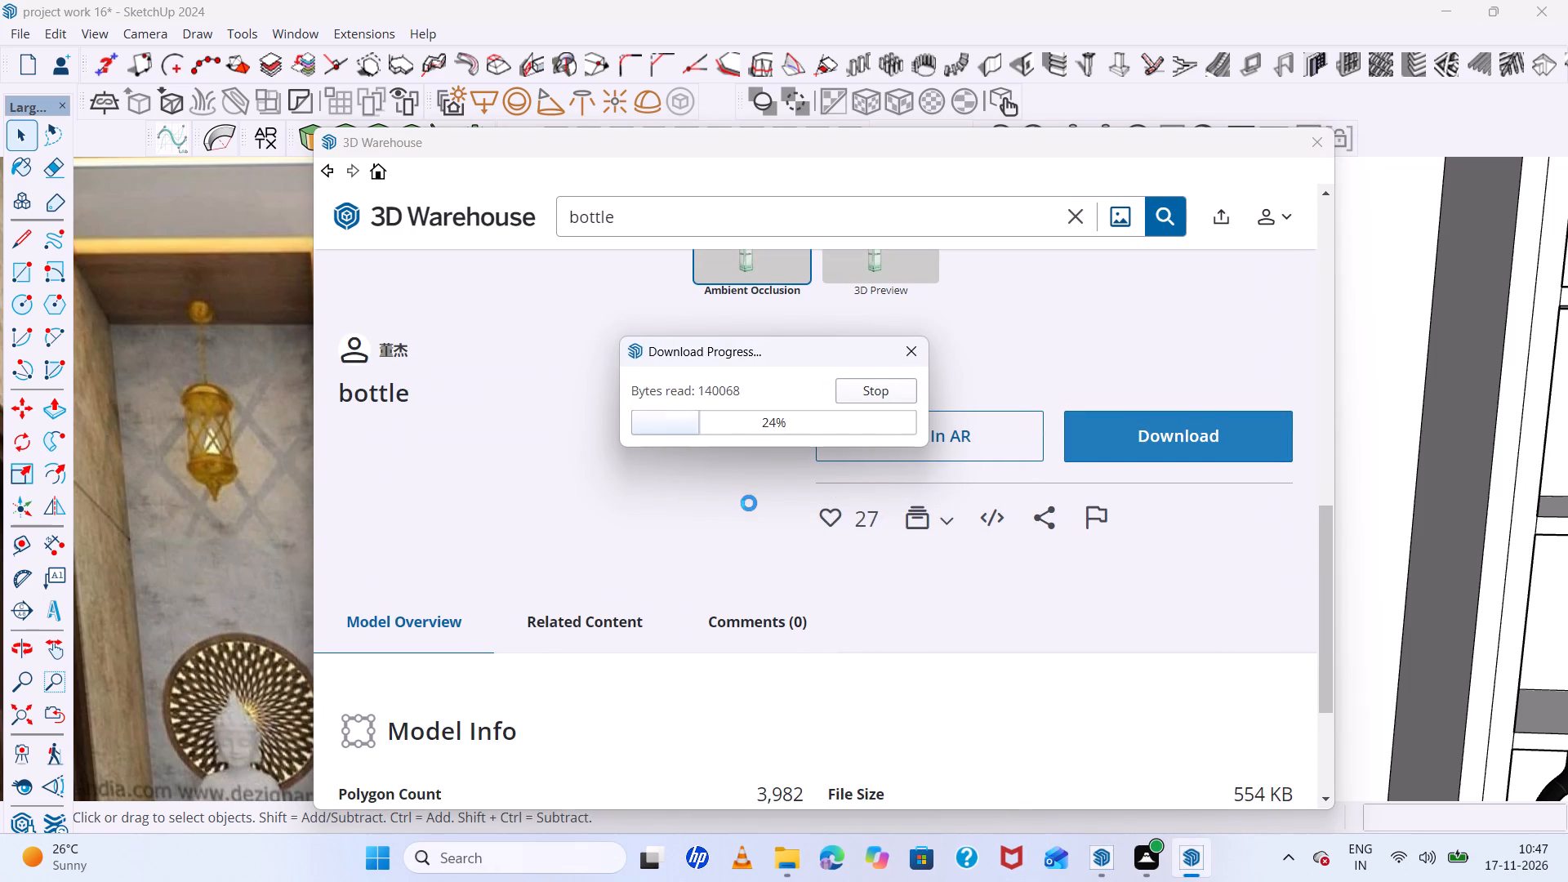
scroll(677, 530, down, 5)
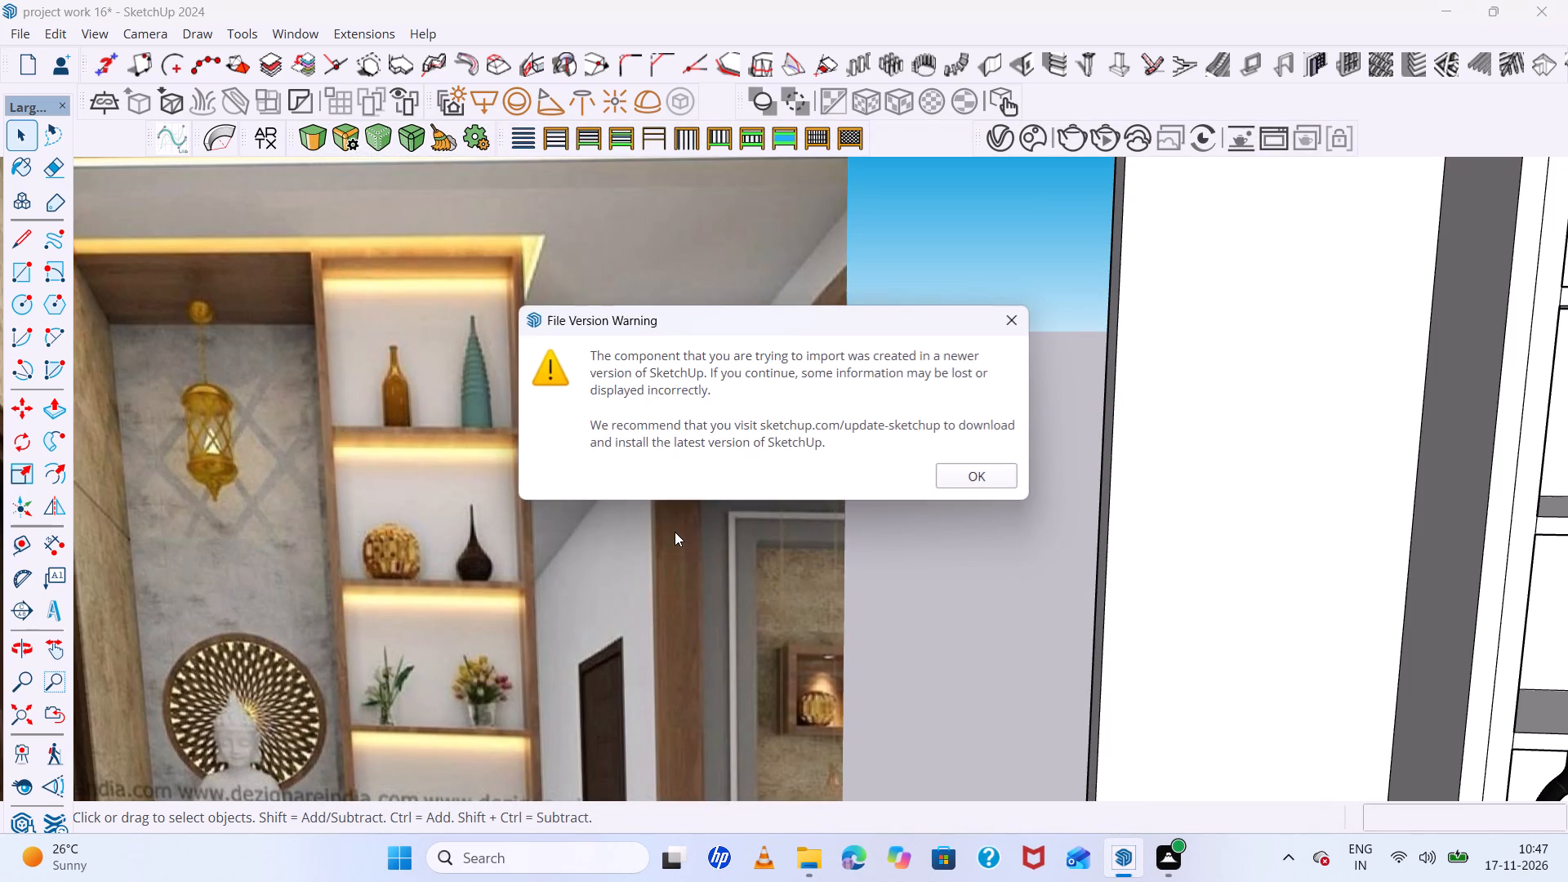
click(962, 466)
Place the glass bottle on the ground near the red axis, beside the third cabinet's outer side.
scroll(445, 540, down, 17)
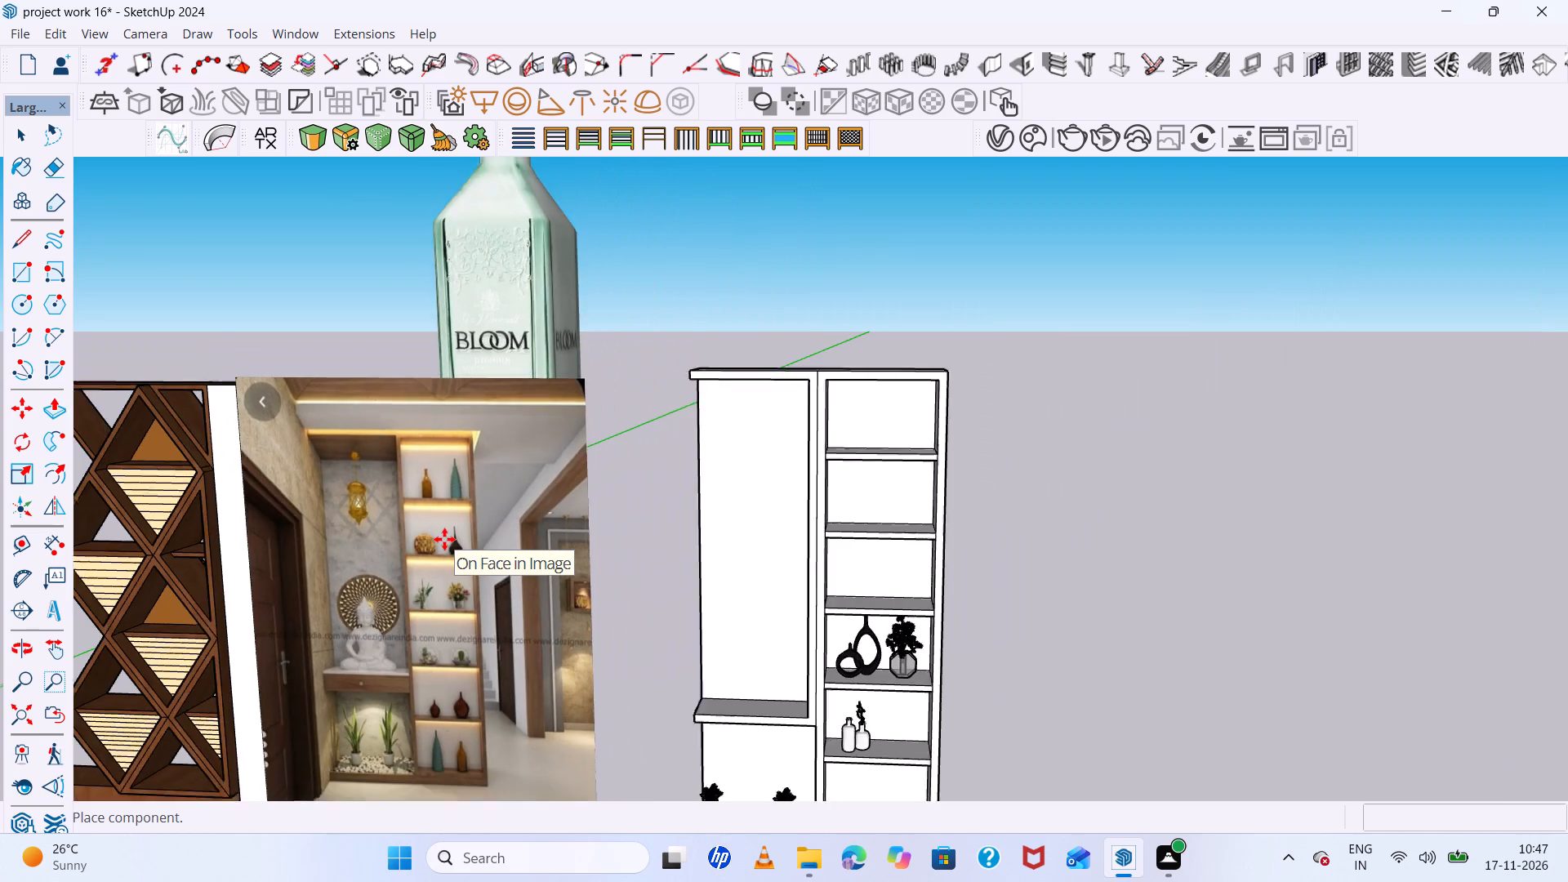
scroll(444, 539, down, 14)
scroll(448, 541, down, 7)
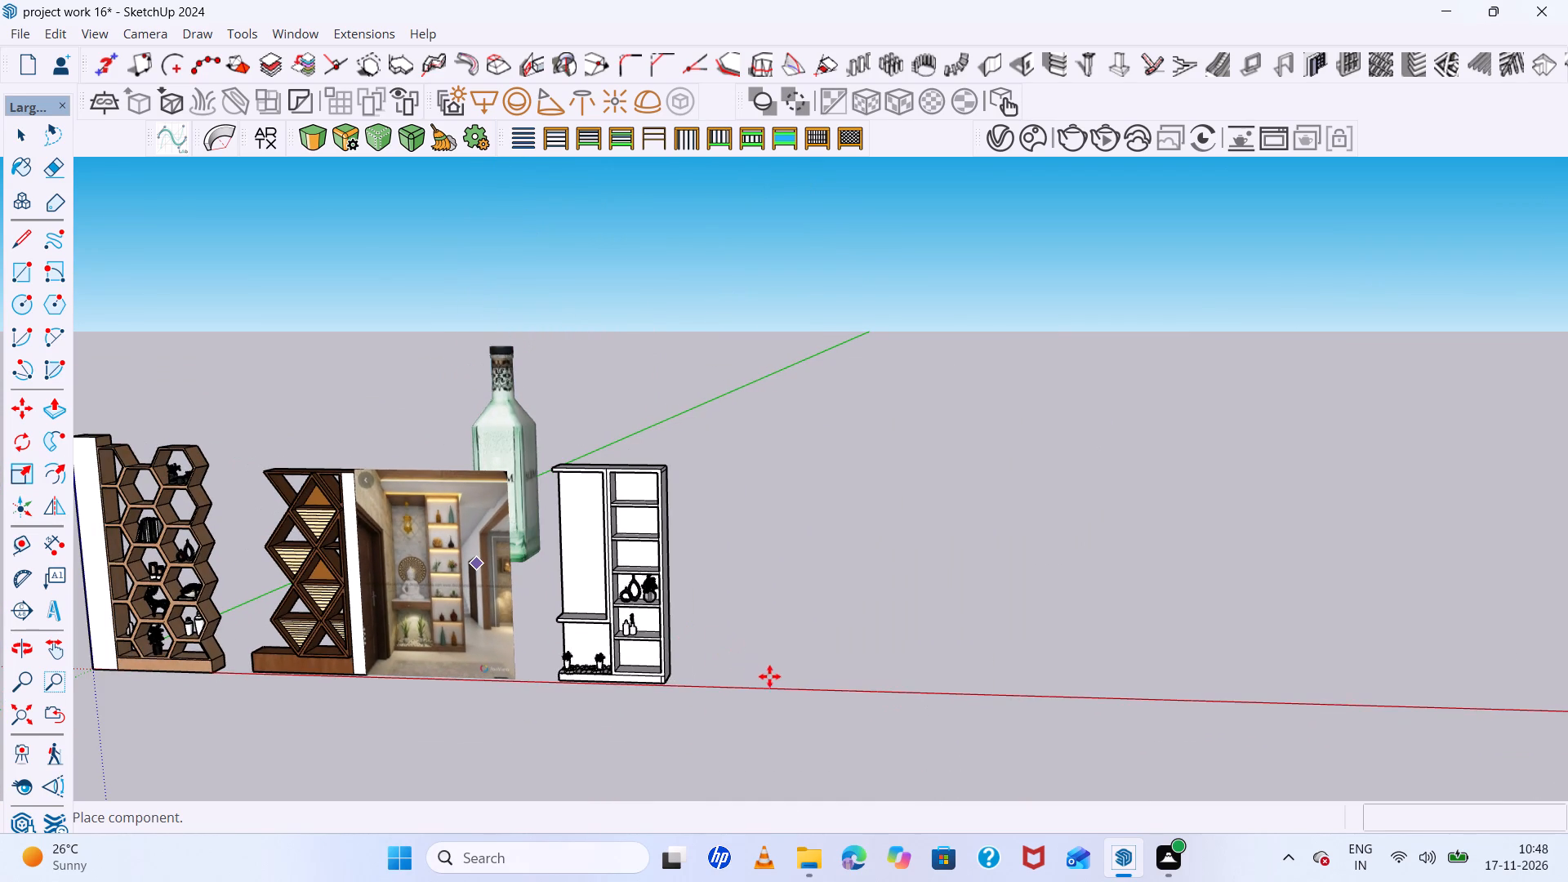
click(819, 701)
Scale the oversized glass bottle down uniformly by a factor of about 0.32.
scroll(844, 706, up, 12)
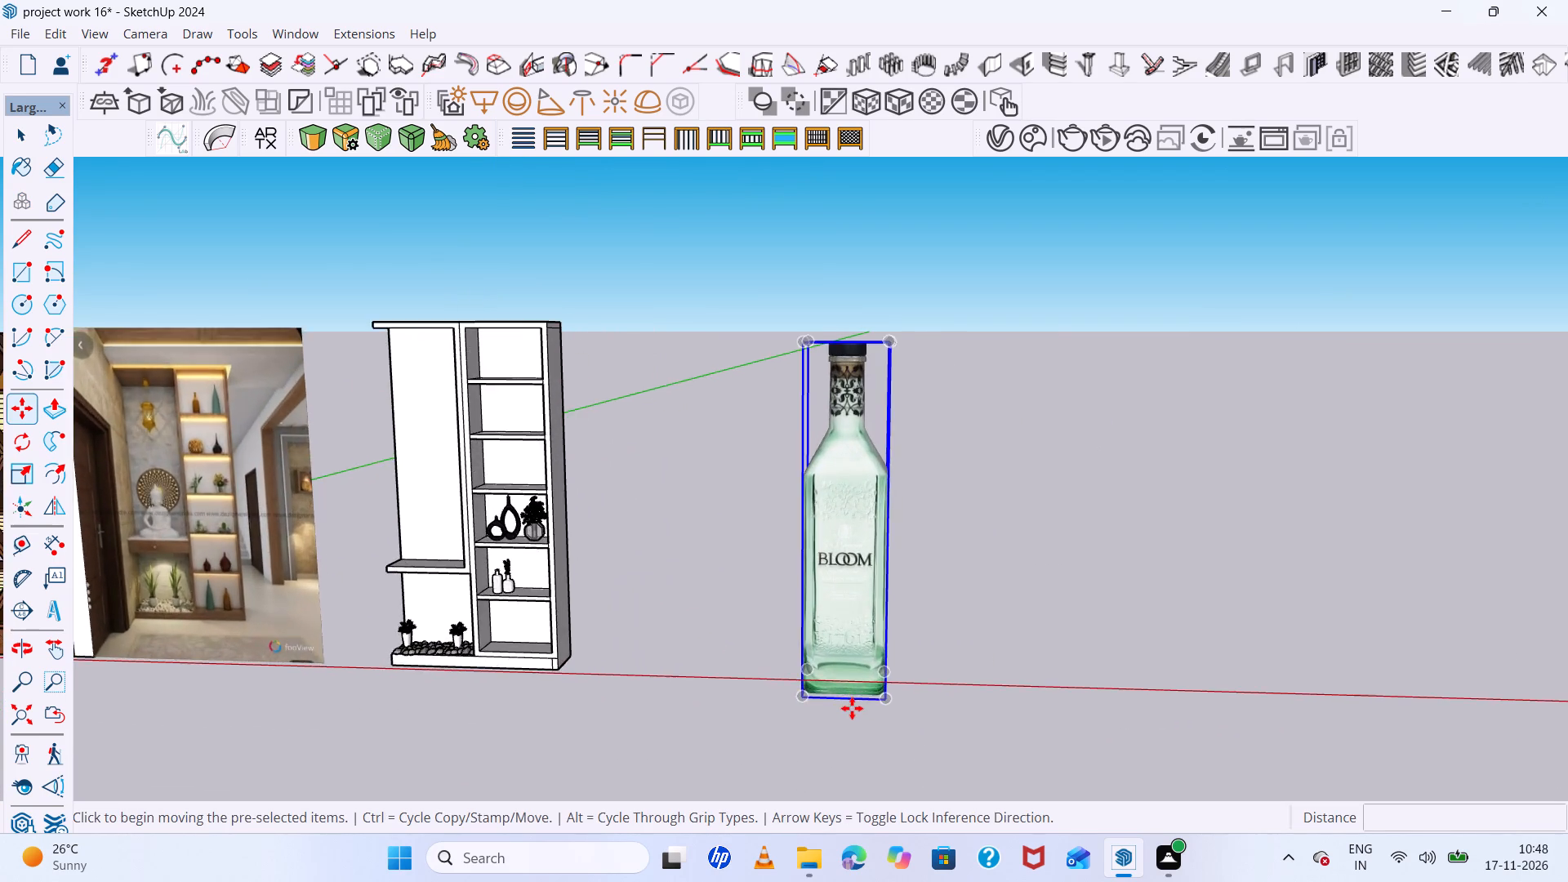
scroll(852, 708, up, 3)
middle_drag(899, 714, 903, 611)
scroll(903, 611, up, 1)
scroll(833, 635, down, 11)
middle_drag(831, 634, 832, 676)
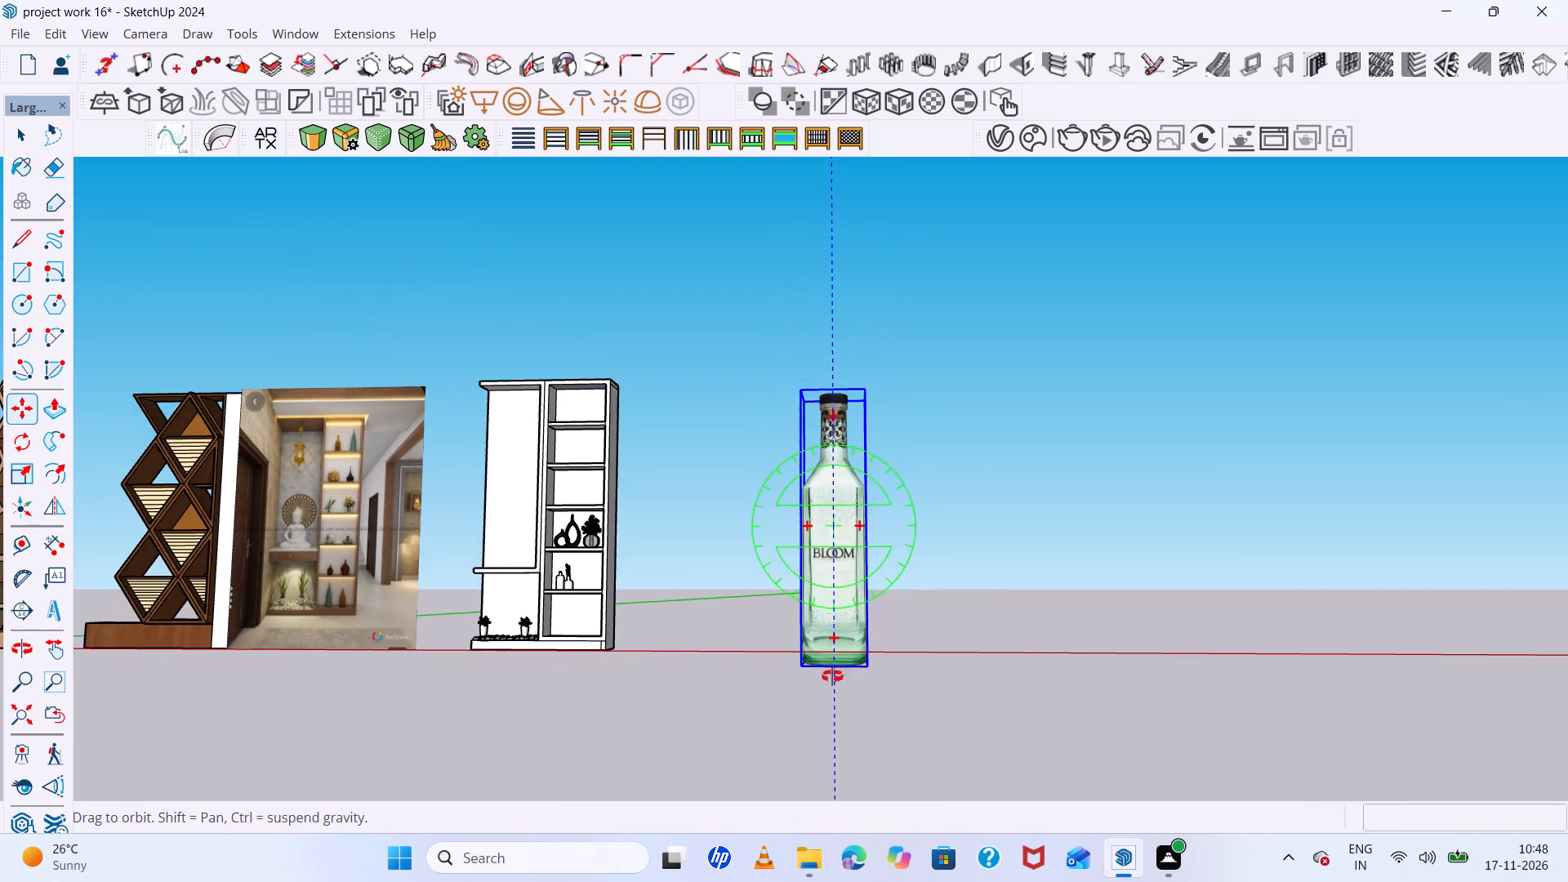
middle_drag(832, 676, 834, 690)
scroll(823, 408, up, 11)
middle_drag(871, 403, 874, 493)
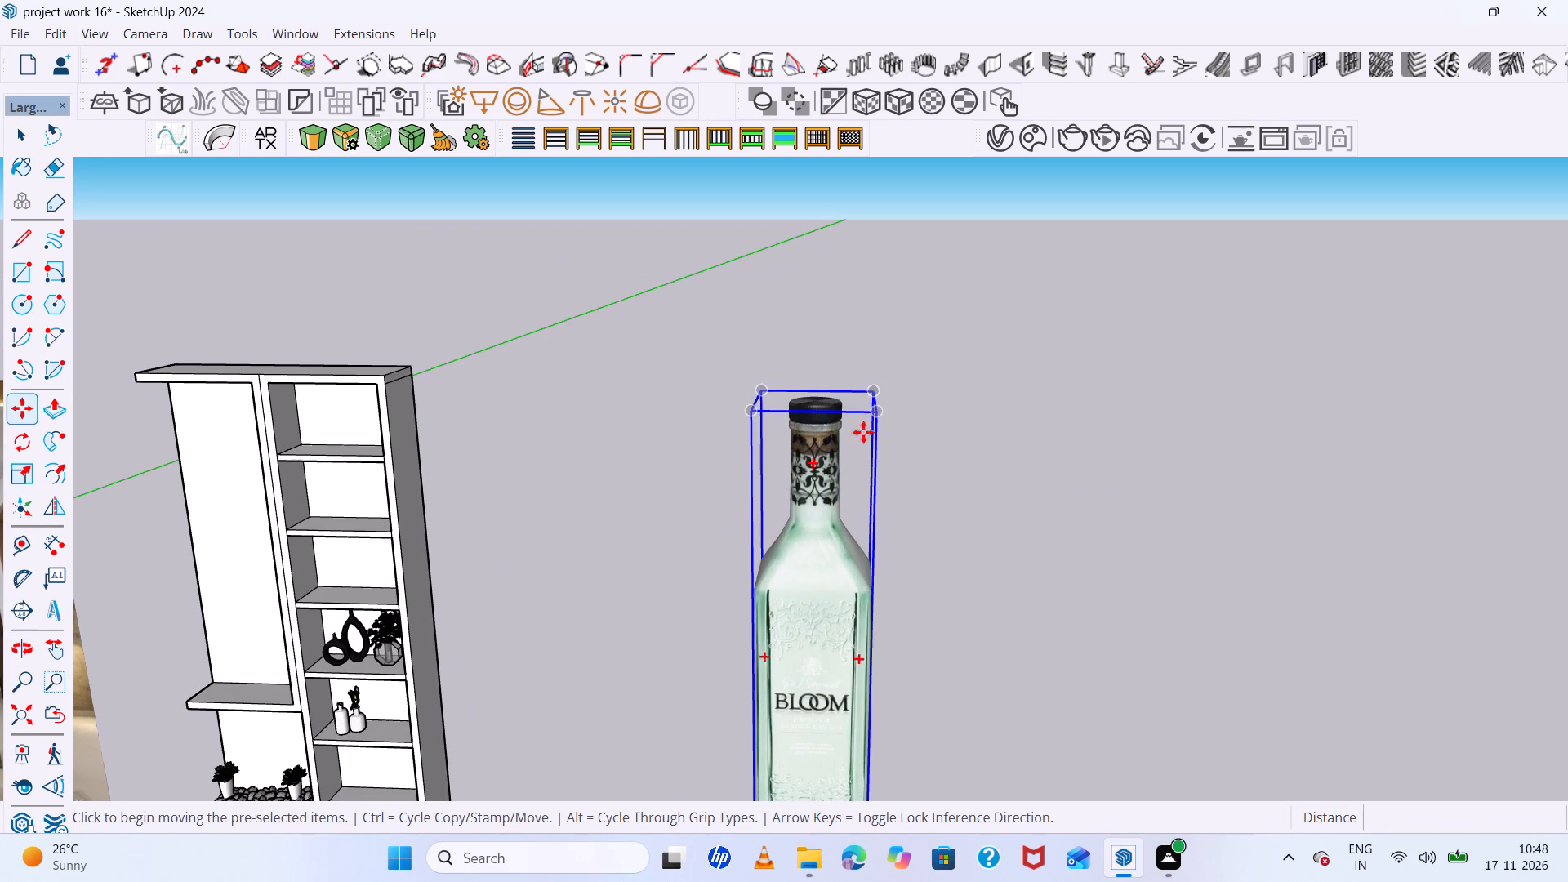
key(s)
click(872, 388)
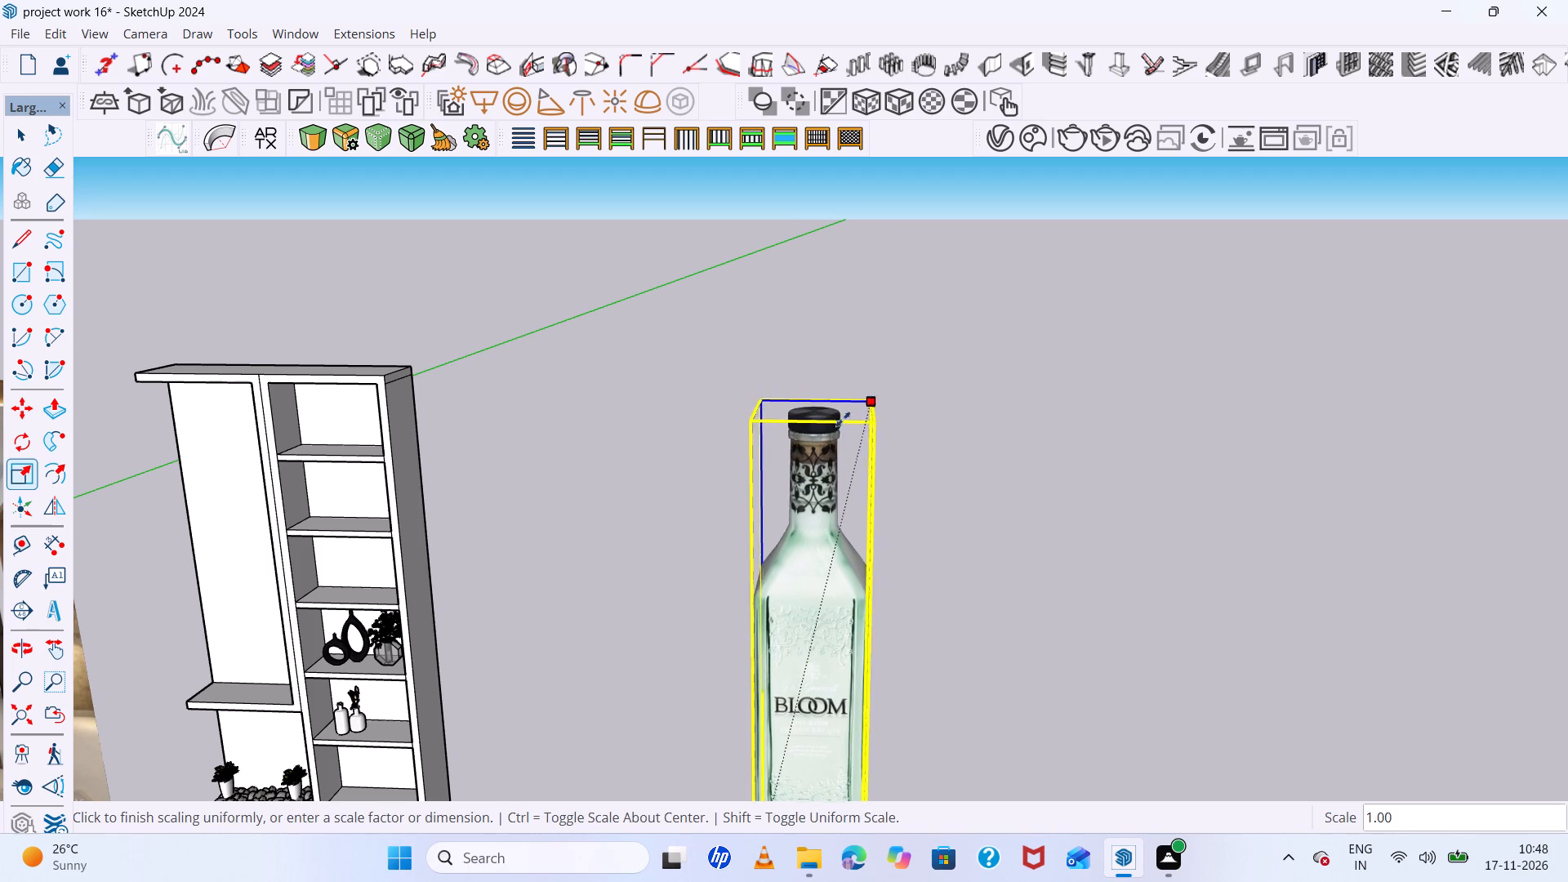
scroll(835, 433, down, 12)
click(792, 604)
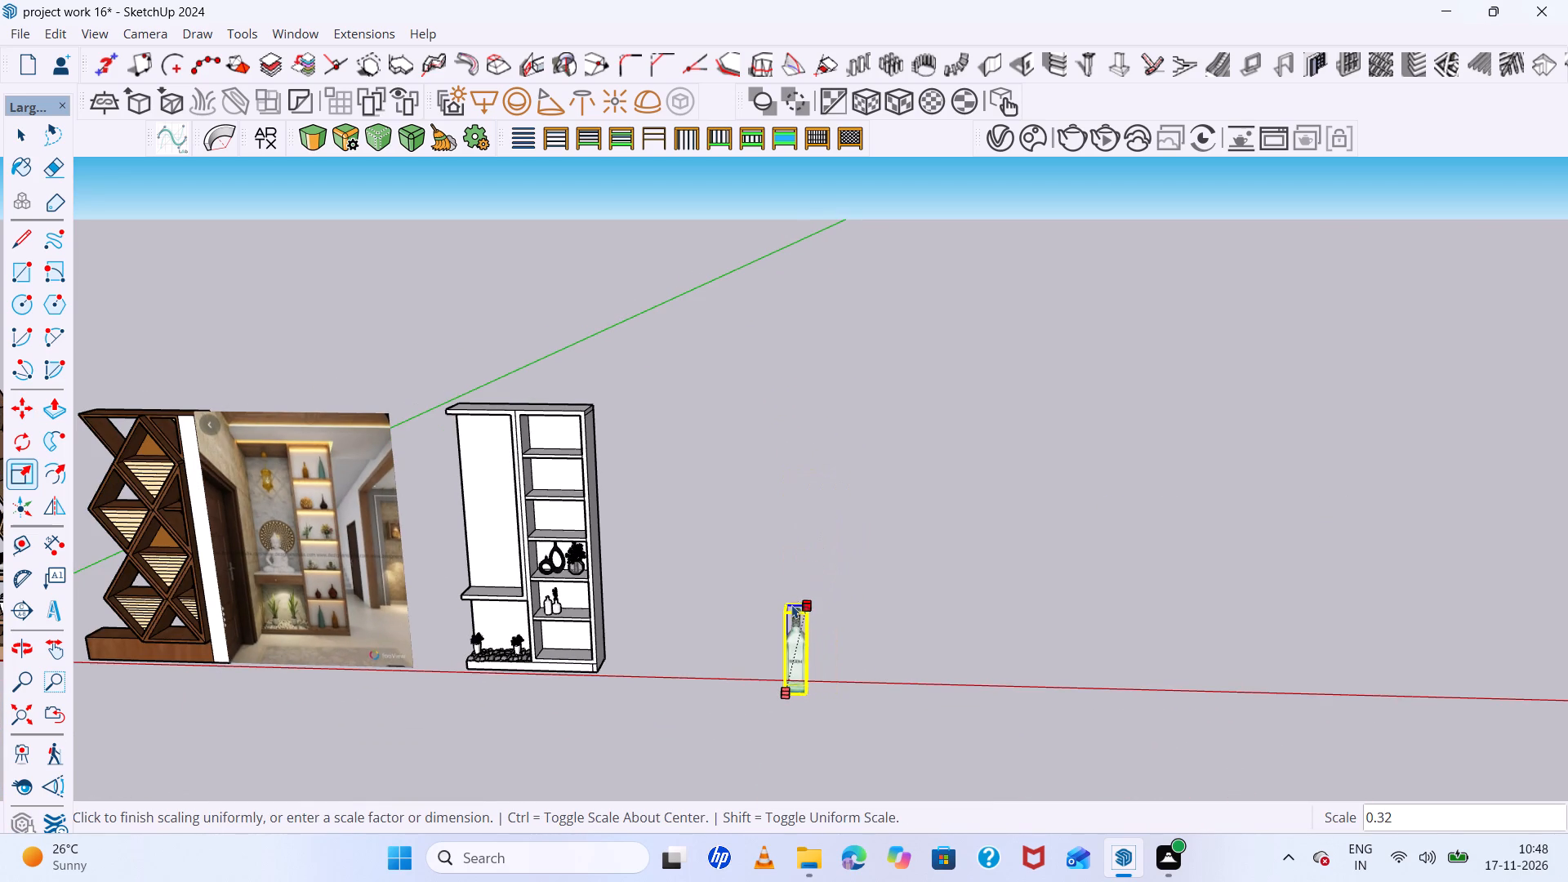
Shrink the glass bottle uniformly again by a factor of about 0.47 and deselect it.
scroll(790, 658, up, 10)
middle_drag(820, 688, 875, 572)
scroll(846, 647, up, 1)
scroll(819, 534, up, 9)
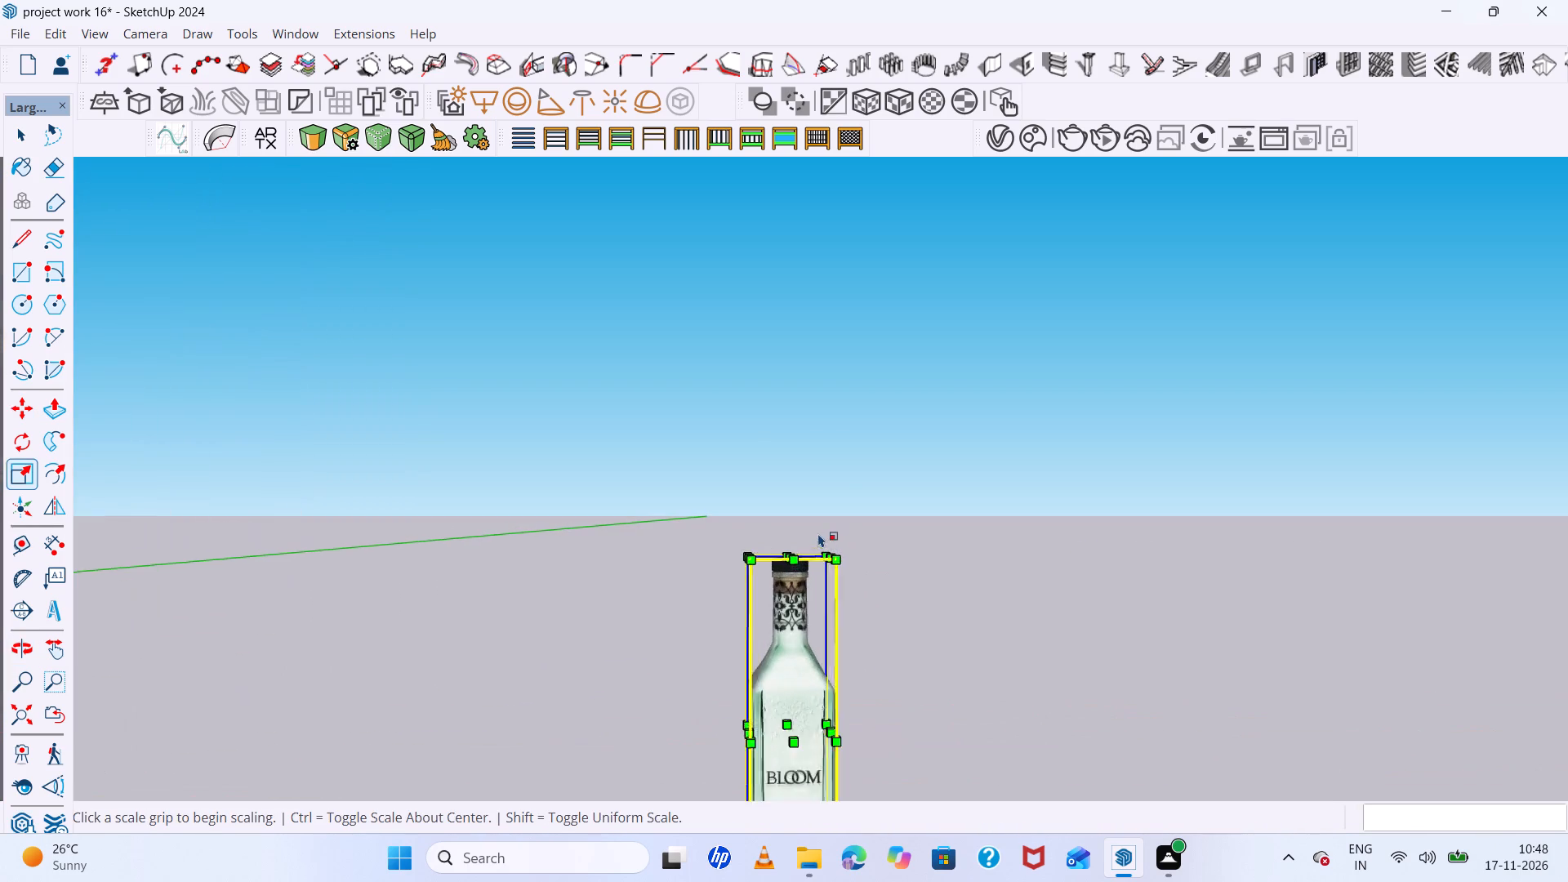
scroll(818, 533, up, 1)
scroll(738, 469, down, 8)
middle_drag(732, 459, 697, 627)
scroll(783, 541, up, 7)
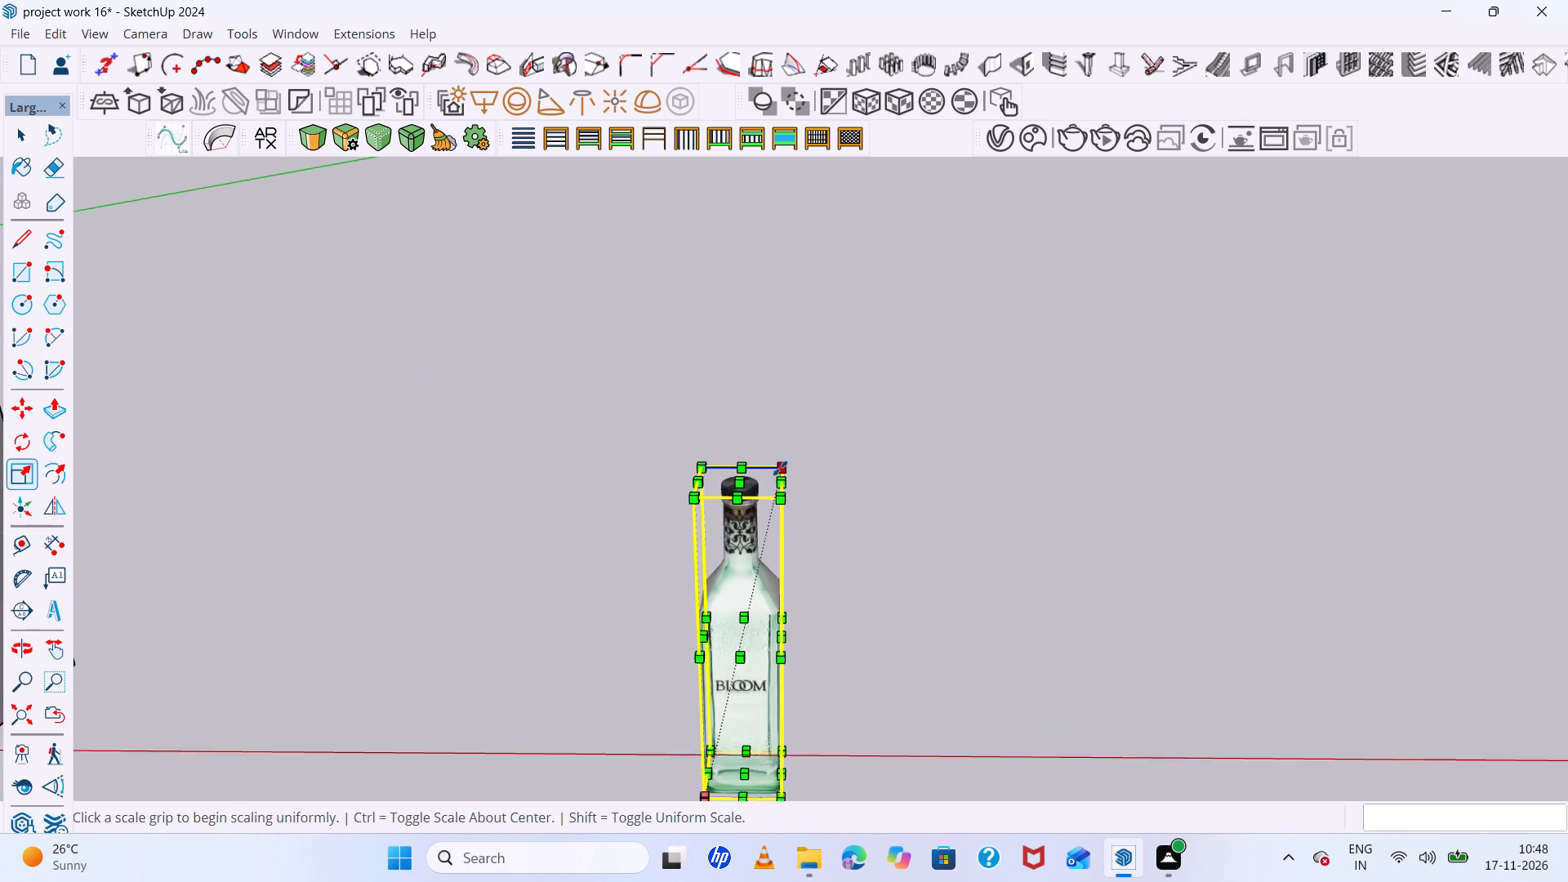
scroll(780, 468, up, 2)
click(780, 466)
scroll(743, 529, down, 13)
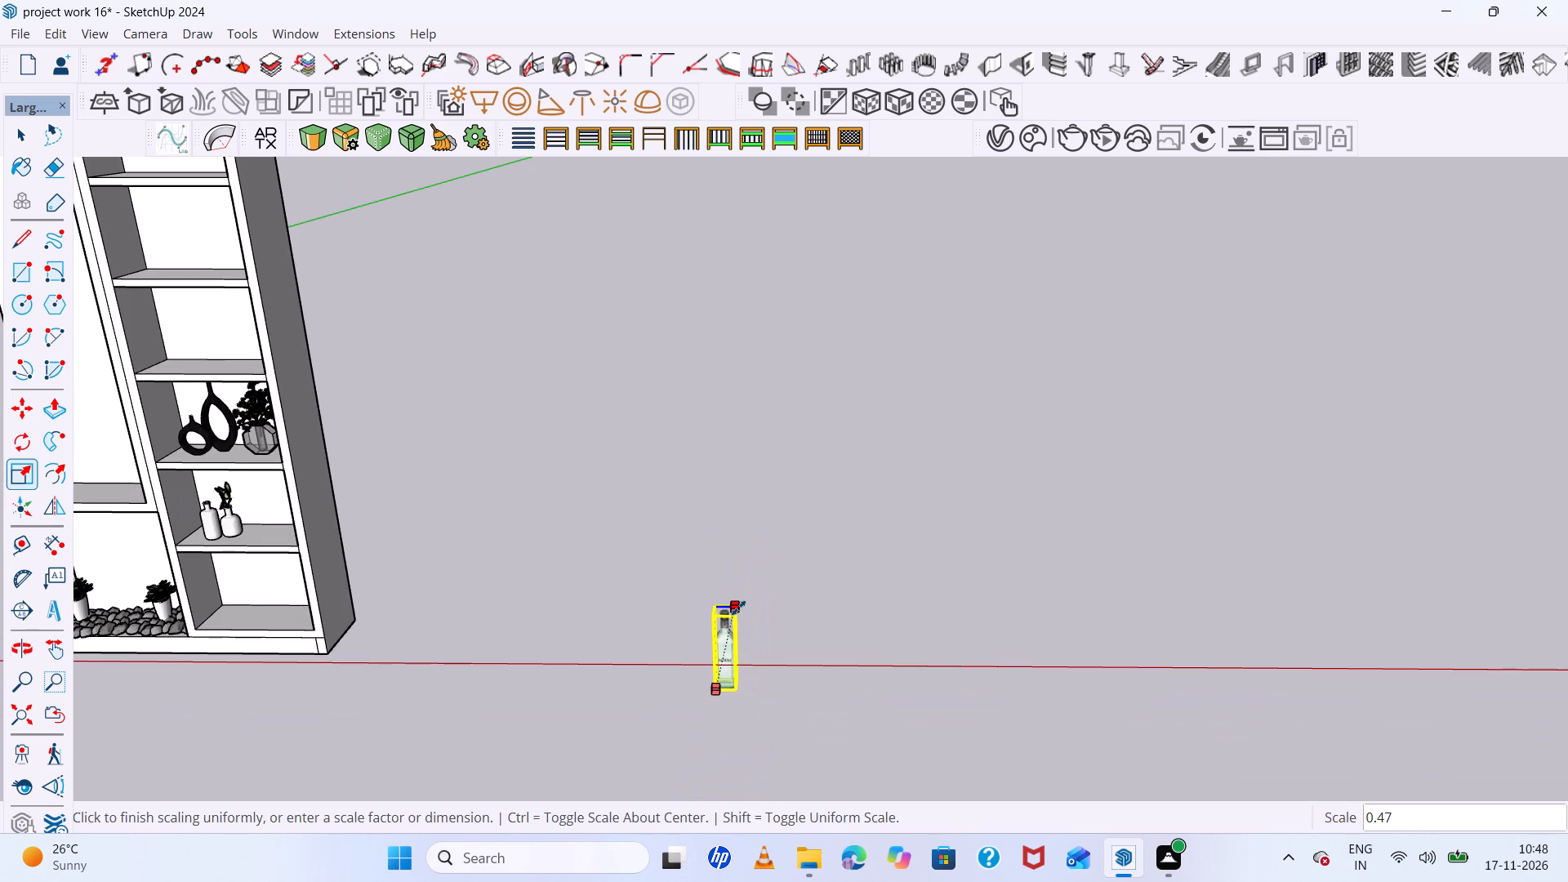
click(738, 608)
scroll(732, 645, up, 10)
middle_drag(753, 686, 245, 470)
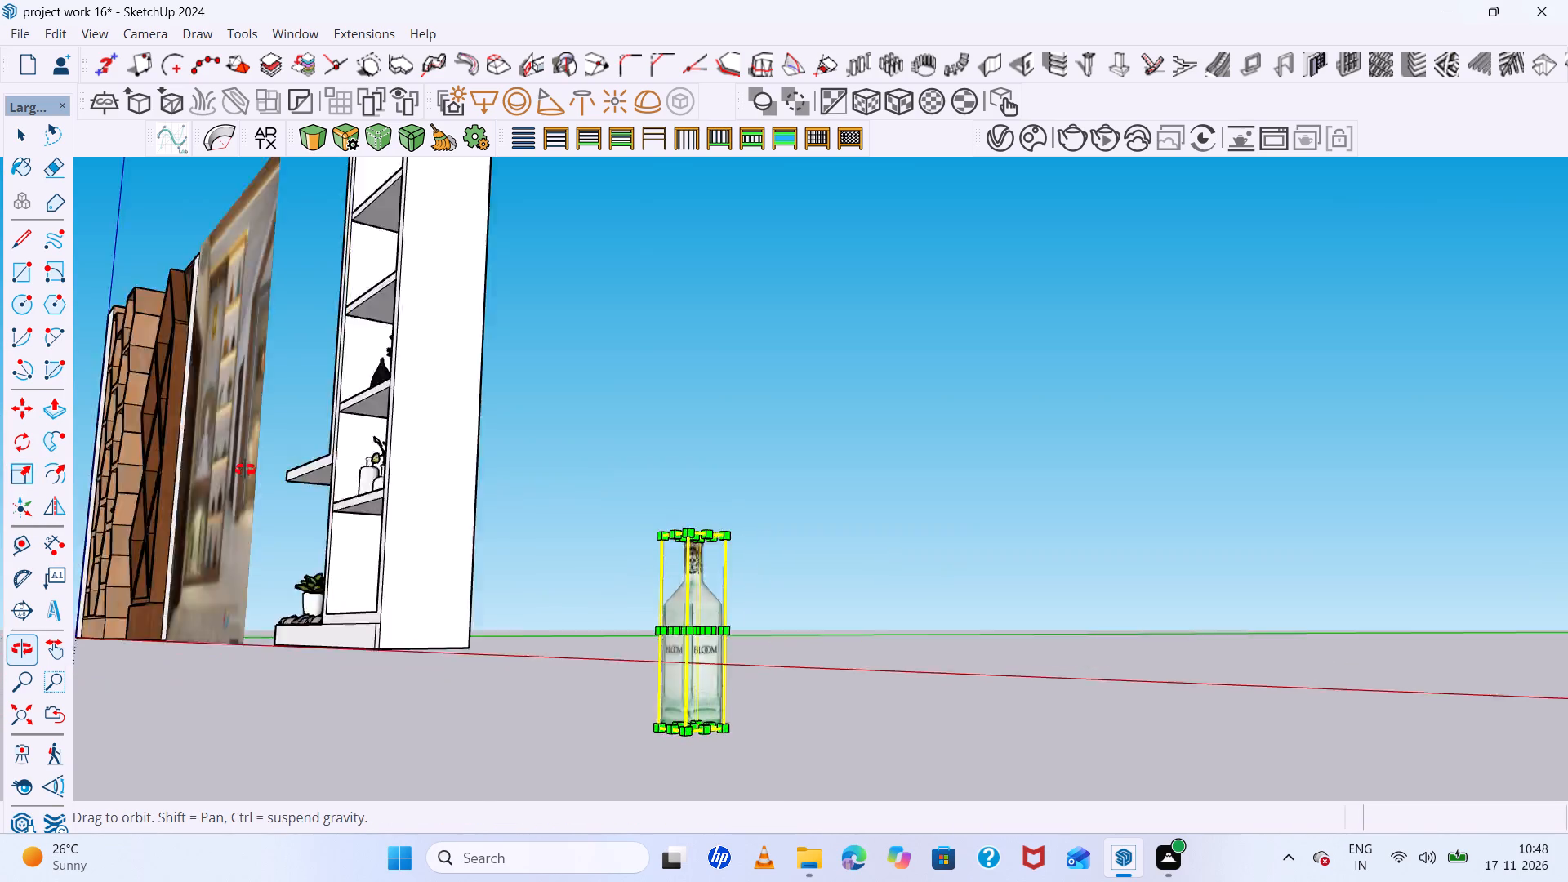
middle_drag(245, 470, 514, 504)
scroll(642, 774, up, 5)
key(space)
click(781, 710)
Move the glass bottle by a bottom corner onto the third cabinet's topmost shelf, near the central divider.
scroll(708, 643, down, 5)
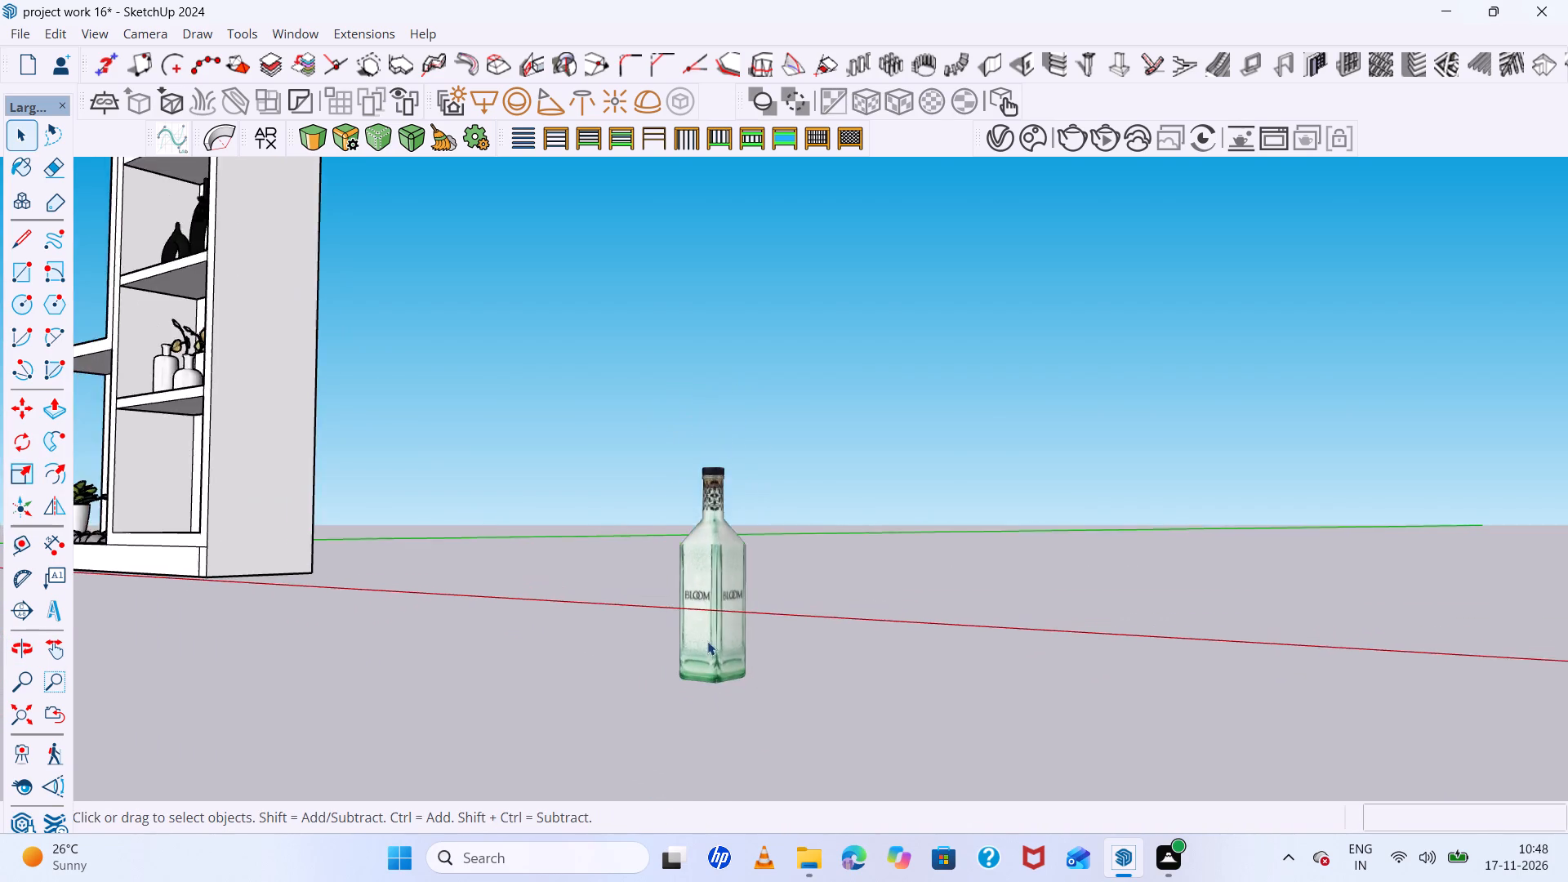
middle_drag(707, 641, 777, 748)
scroll(786, 618, down, 13)
middle_drag(788, 644, 833, 728)
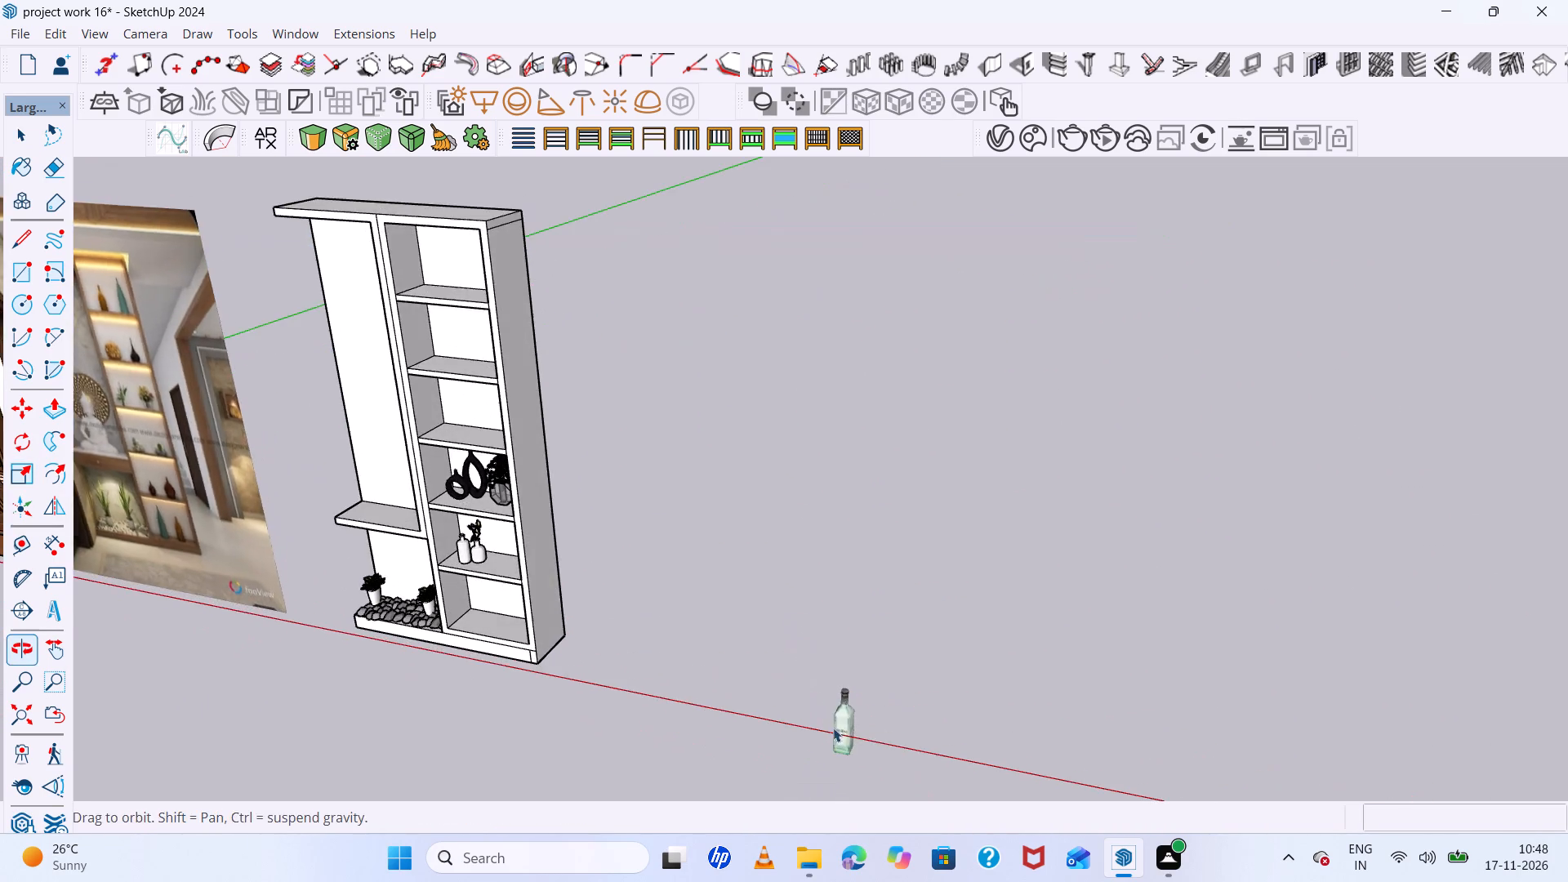
scroll(832, 715, up, 5)
click(844, 715)
scroll(847, 715, up, 4)
middle_drag(861, 728, 980, 534)
scroll(861, 728, up, 1)
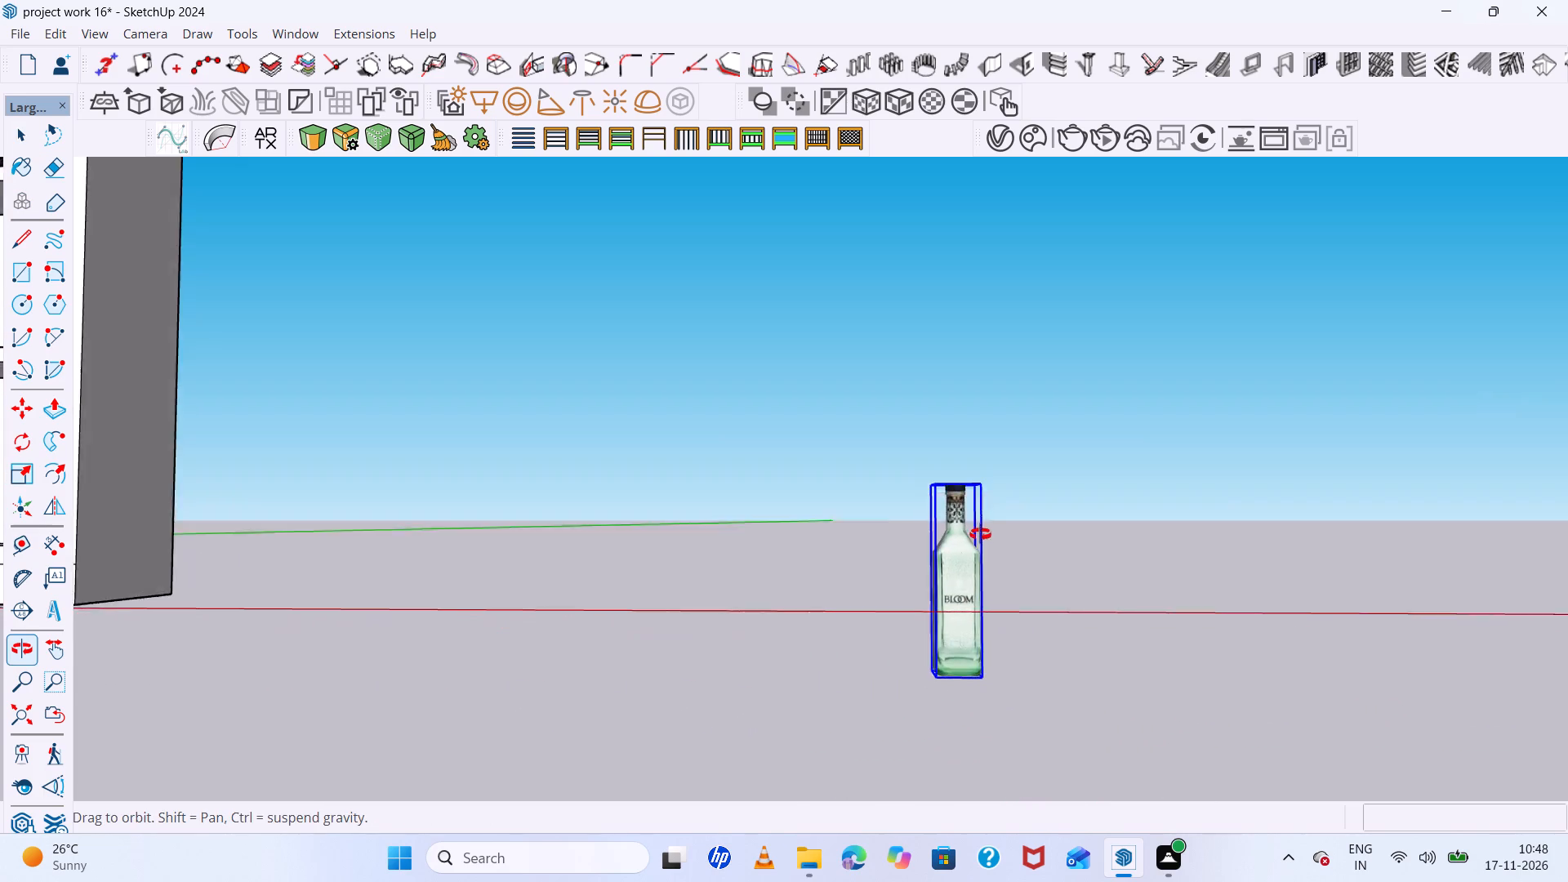
middle_drag(980, 534, 994, 529)
scroll(959, 666, up, 10)
middle_drag(807, 567, 1021, 405)
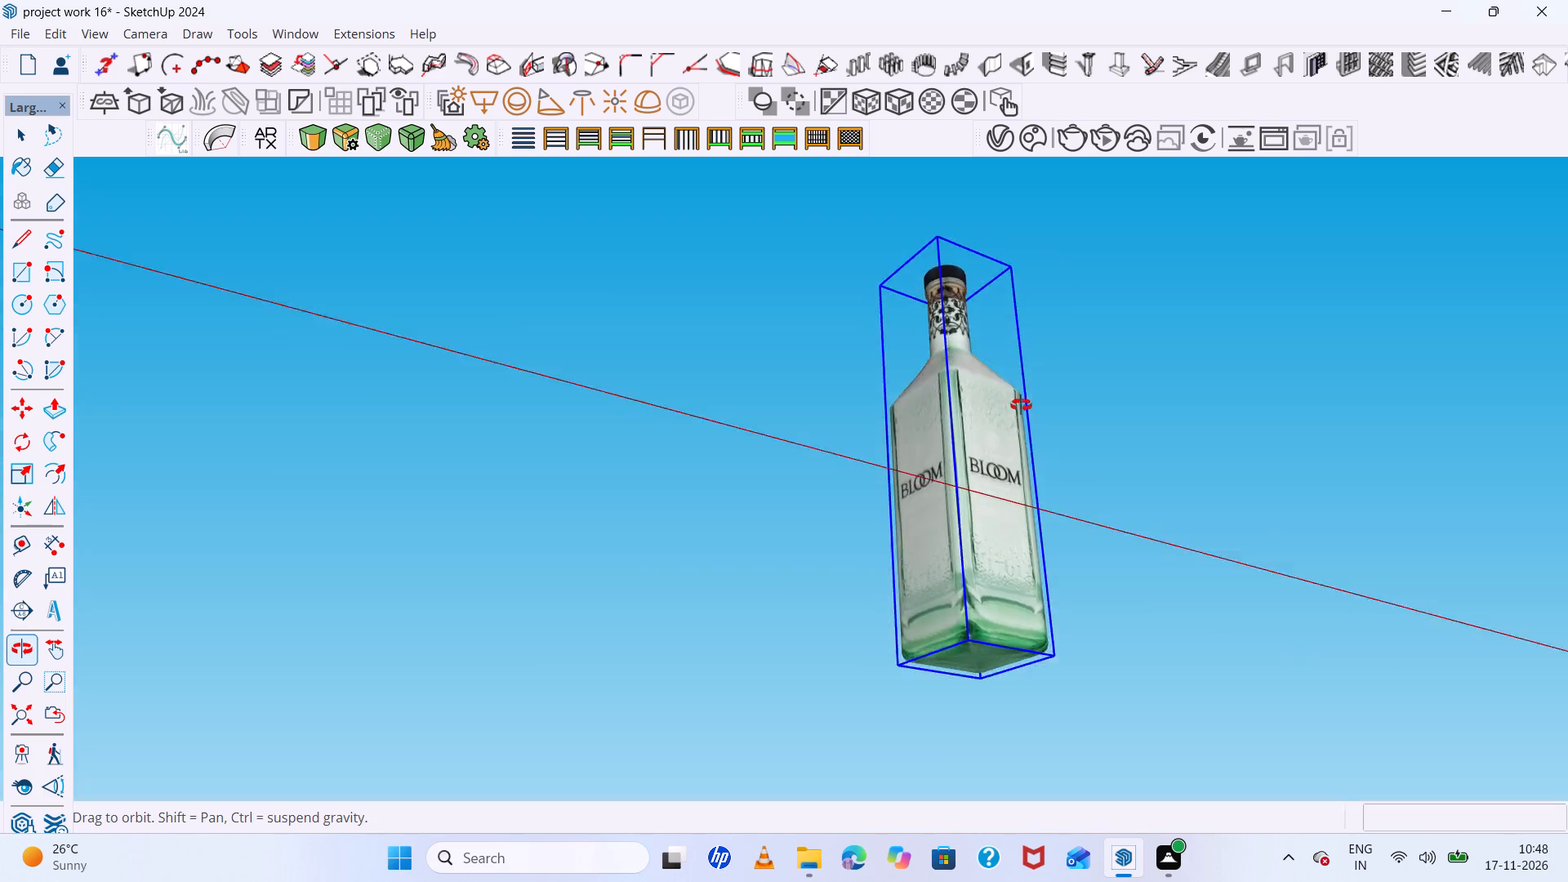
middle_drag(1021, 405, 965, 292)
key(m)
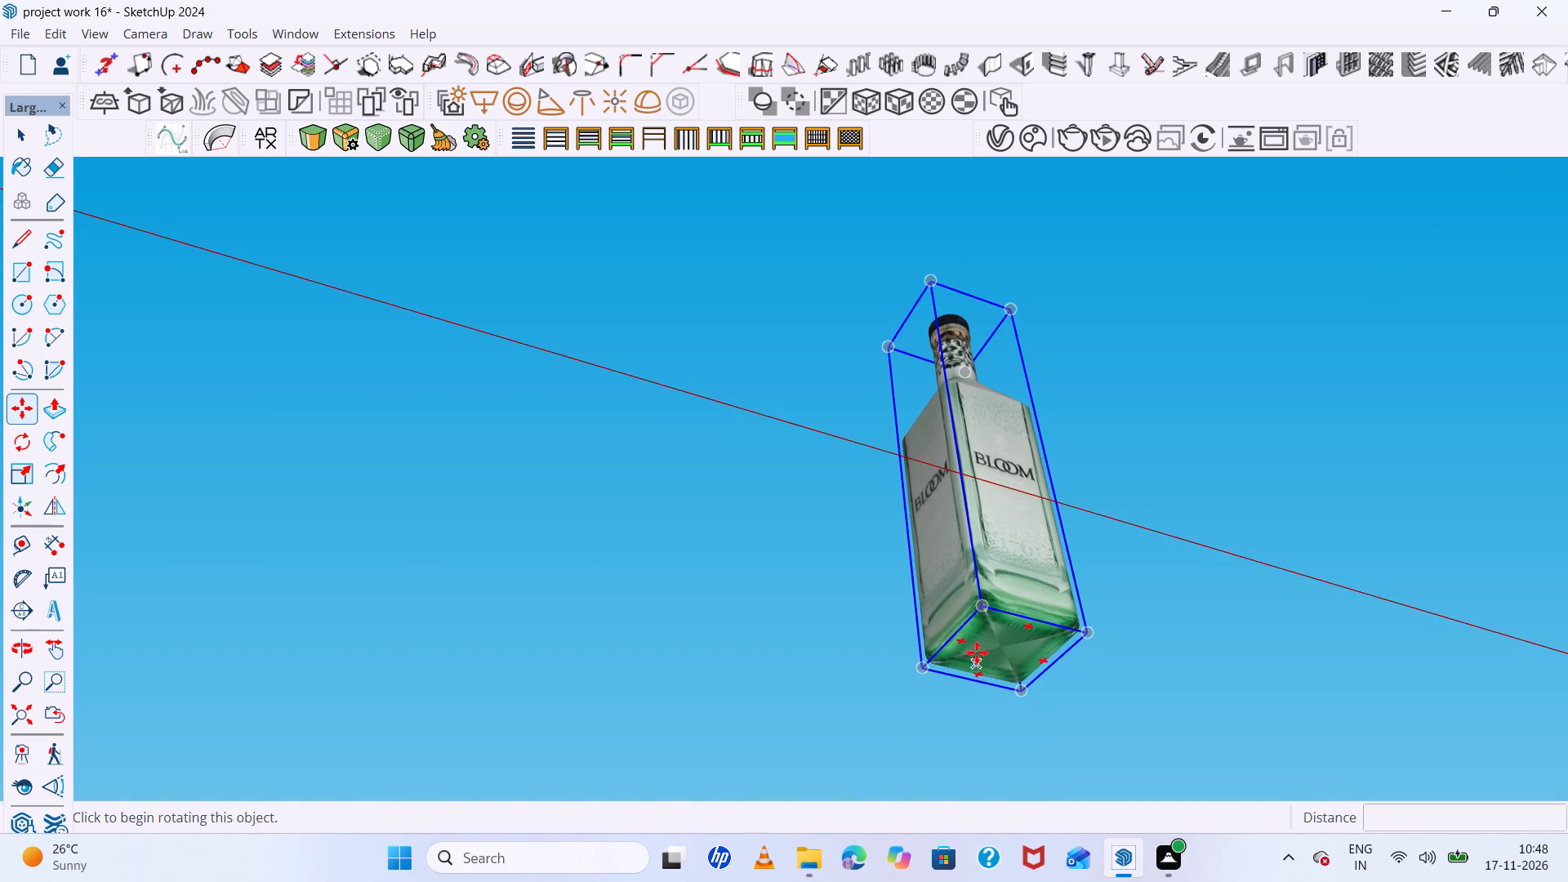
click(982, 608)
scroll(809, 561, down, 20)
scroll(809, 561, down, 3)
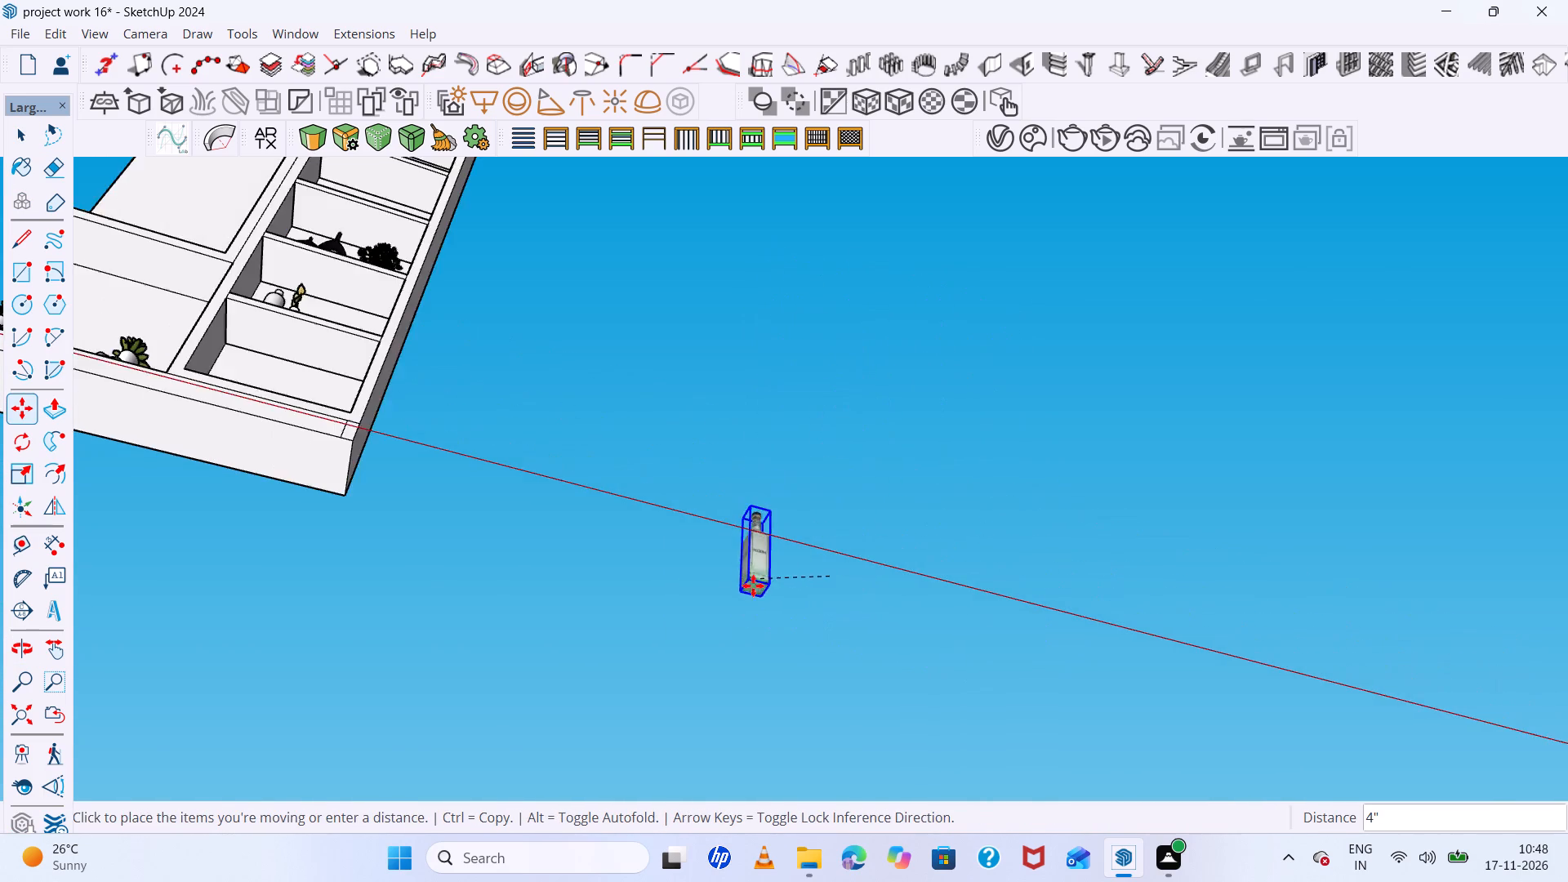
scroll(753, 586, down, 6)
scroll(593, 521, down, 15)
scroll(790, 554, down, 6)
middle_drag(791, 562, 797, 821)
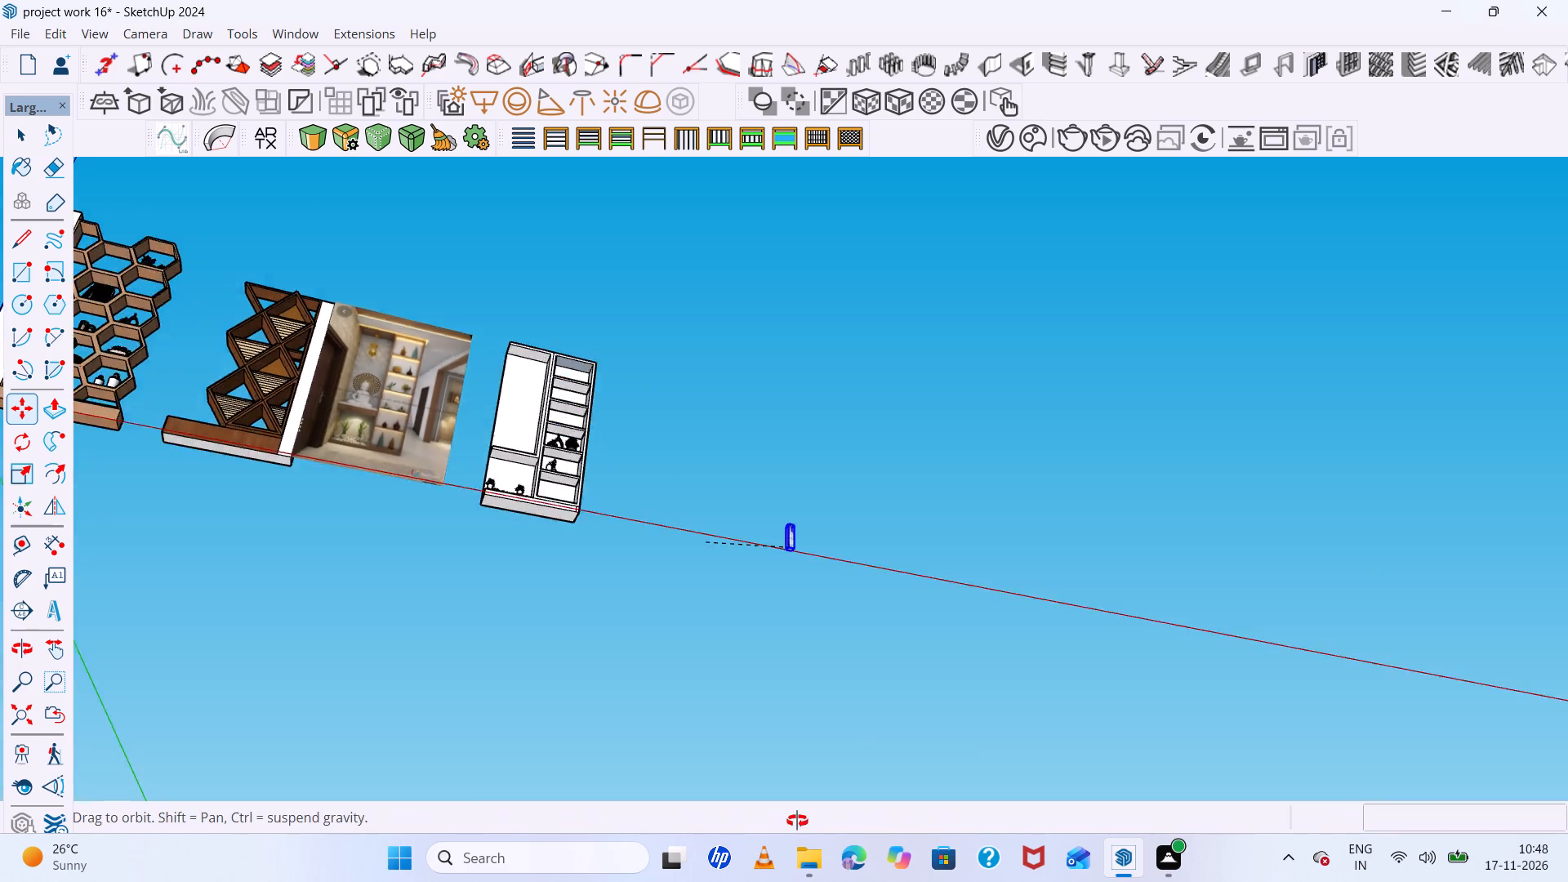
scroll(573, 259, up, 20)
scroll(573, 259, up, 10)
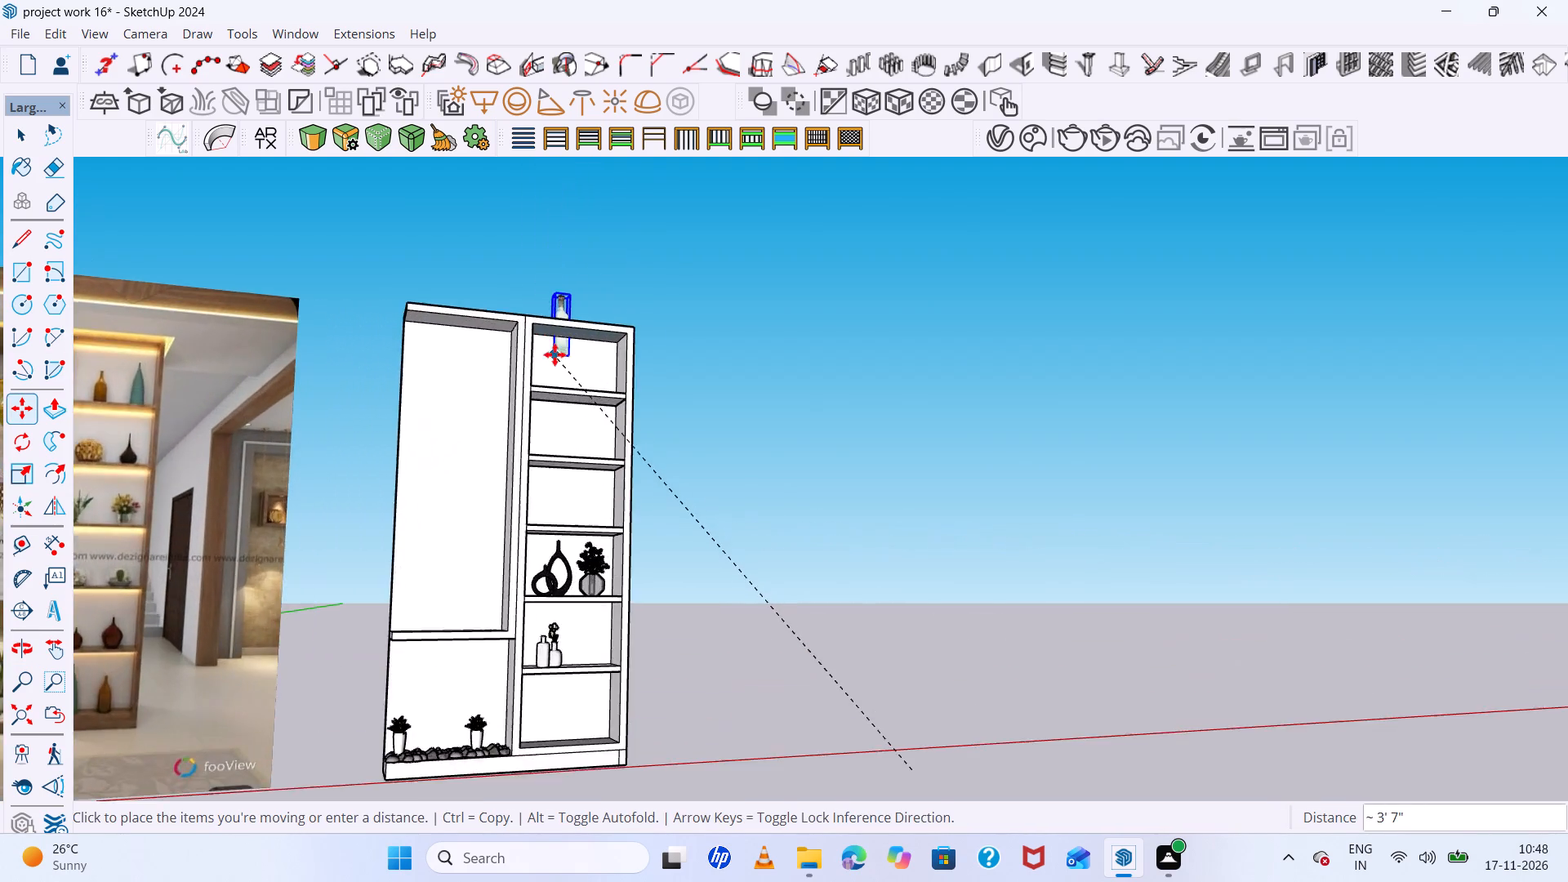
scroll(557, 367, up, 10)
middle_drag(530, 402, 439, 568)
scroll(559, 414, up, 6)
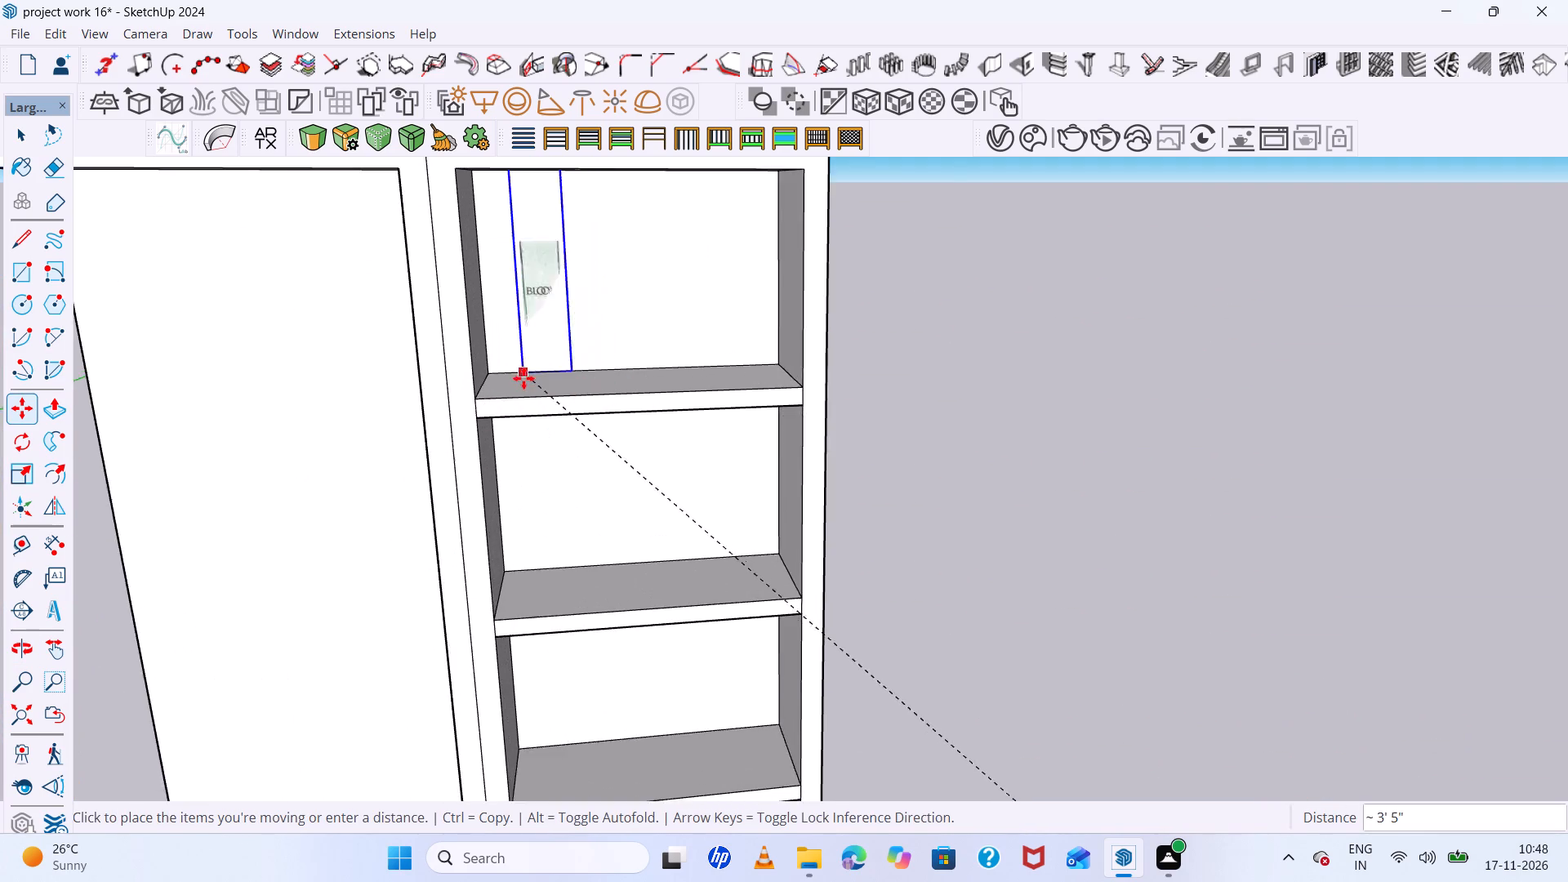
scroll(523, 378, up, 2)
double_click(514, 400)
Scale the glass bottle on the topmost shelf down uniformly by a factor of about 0.79.
scroll(558, 479, down, 10)
middle_drag(597, 499, 582, 354)
scroll(582, 353, up, 18)
scroll(590, 343, up, 3)
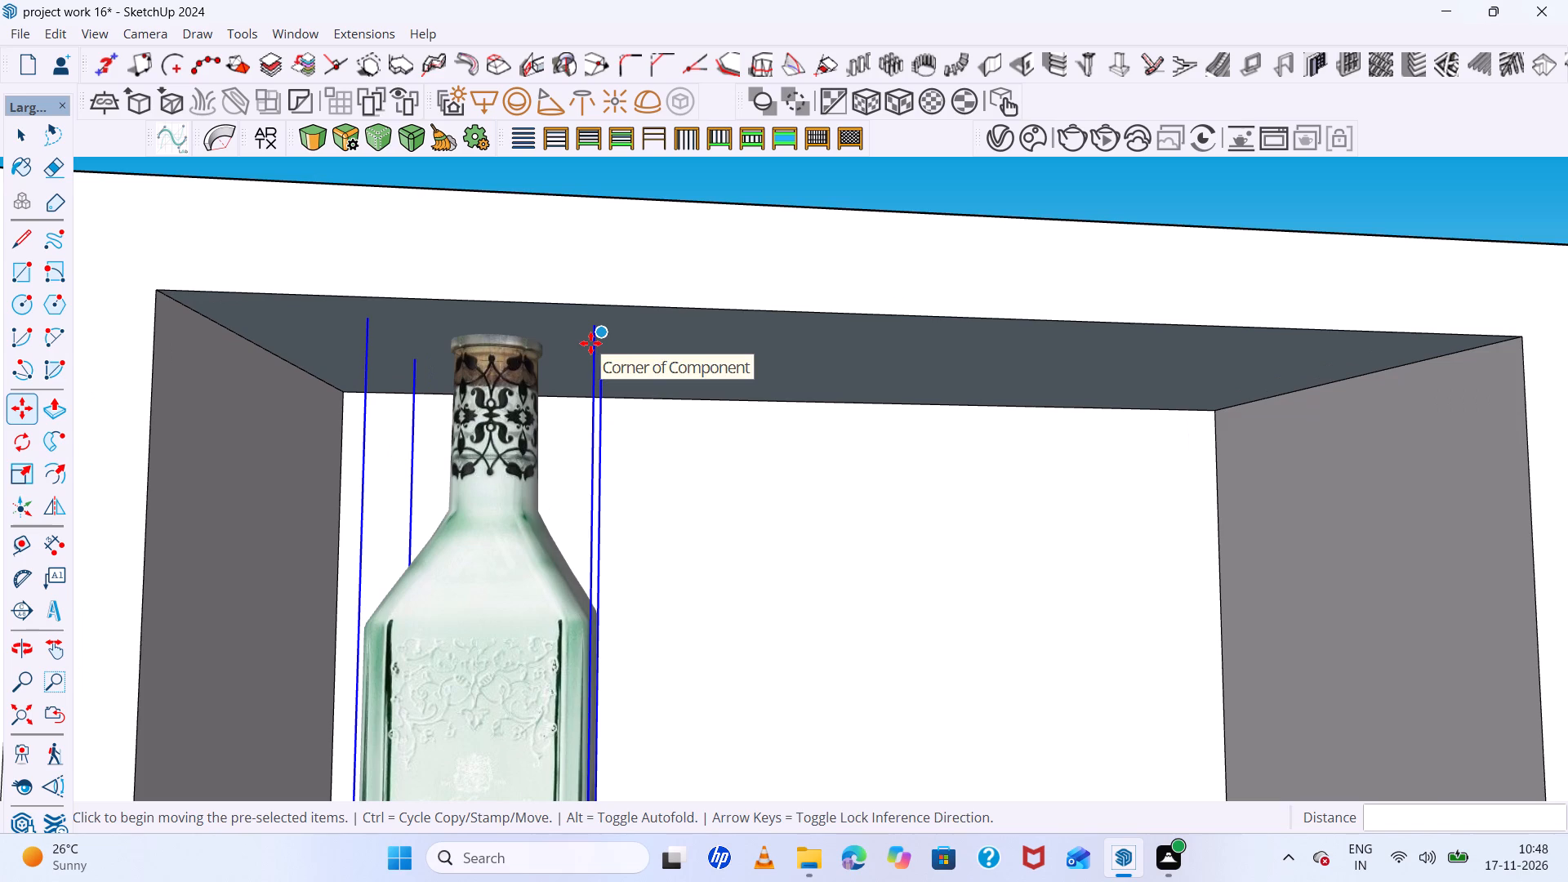
key(s)
scroll(601, 311, down, 4)
middle_drag(601, 318, 593, 372)
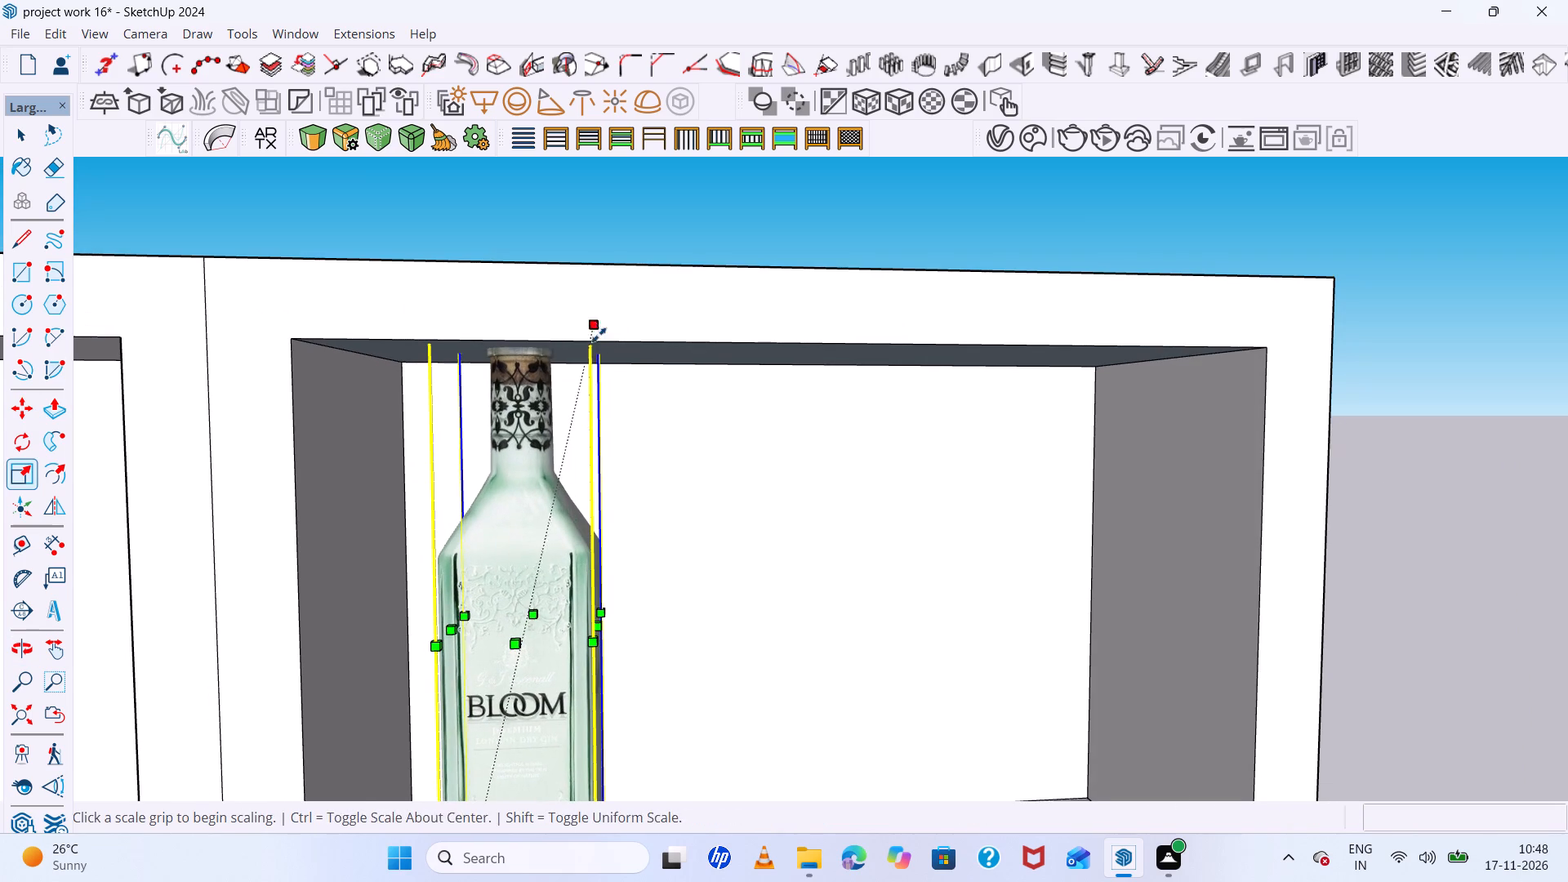
key(space)
double_click(590, 375)
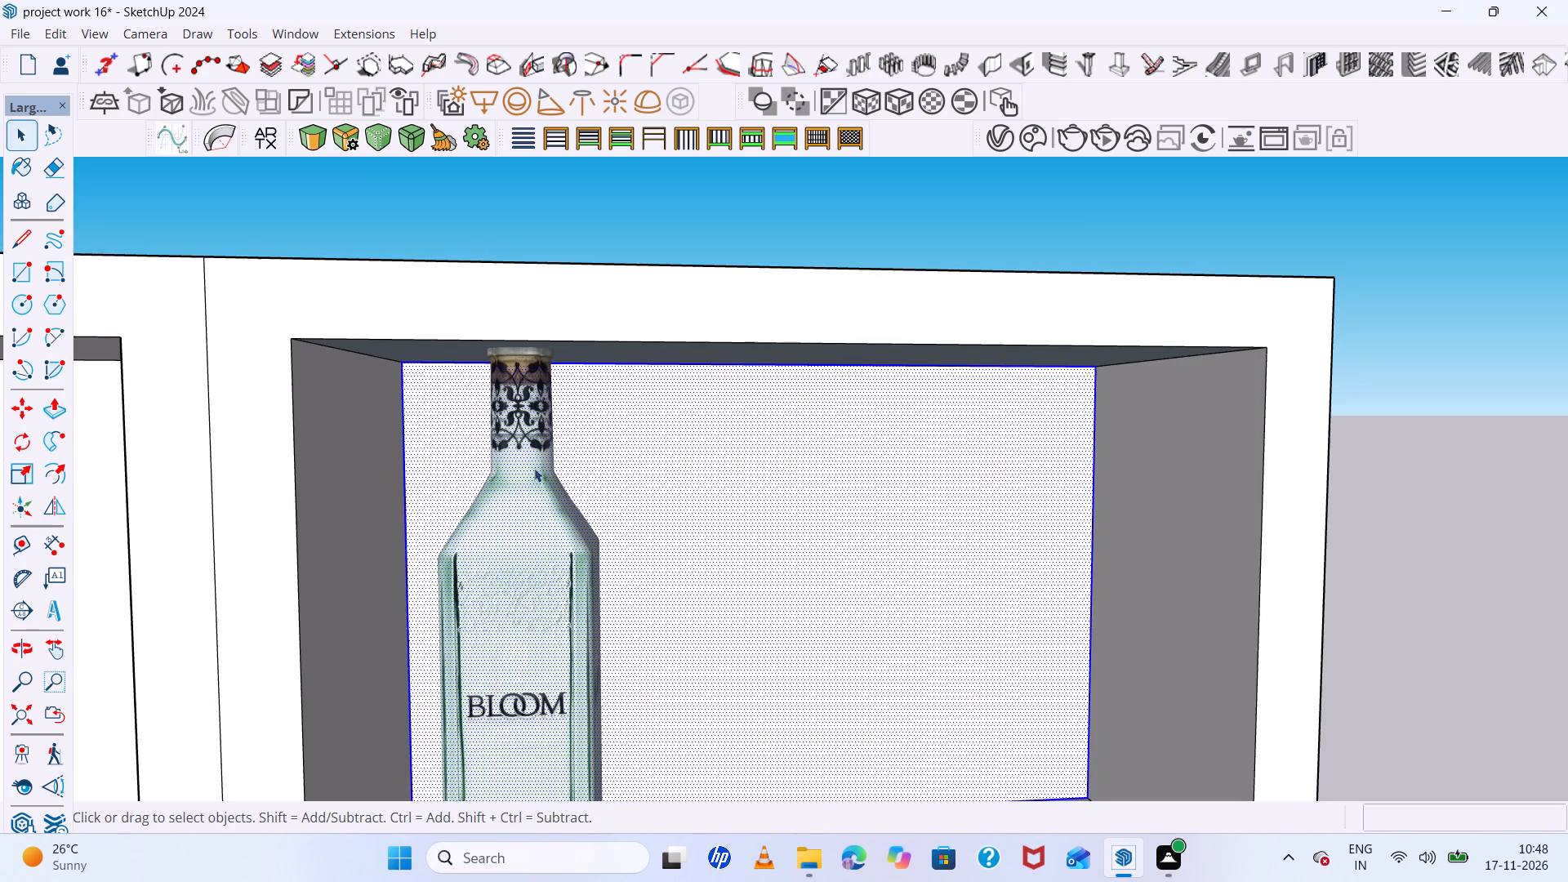
click(520, 537)
key(s)
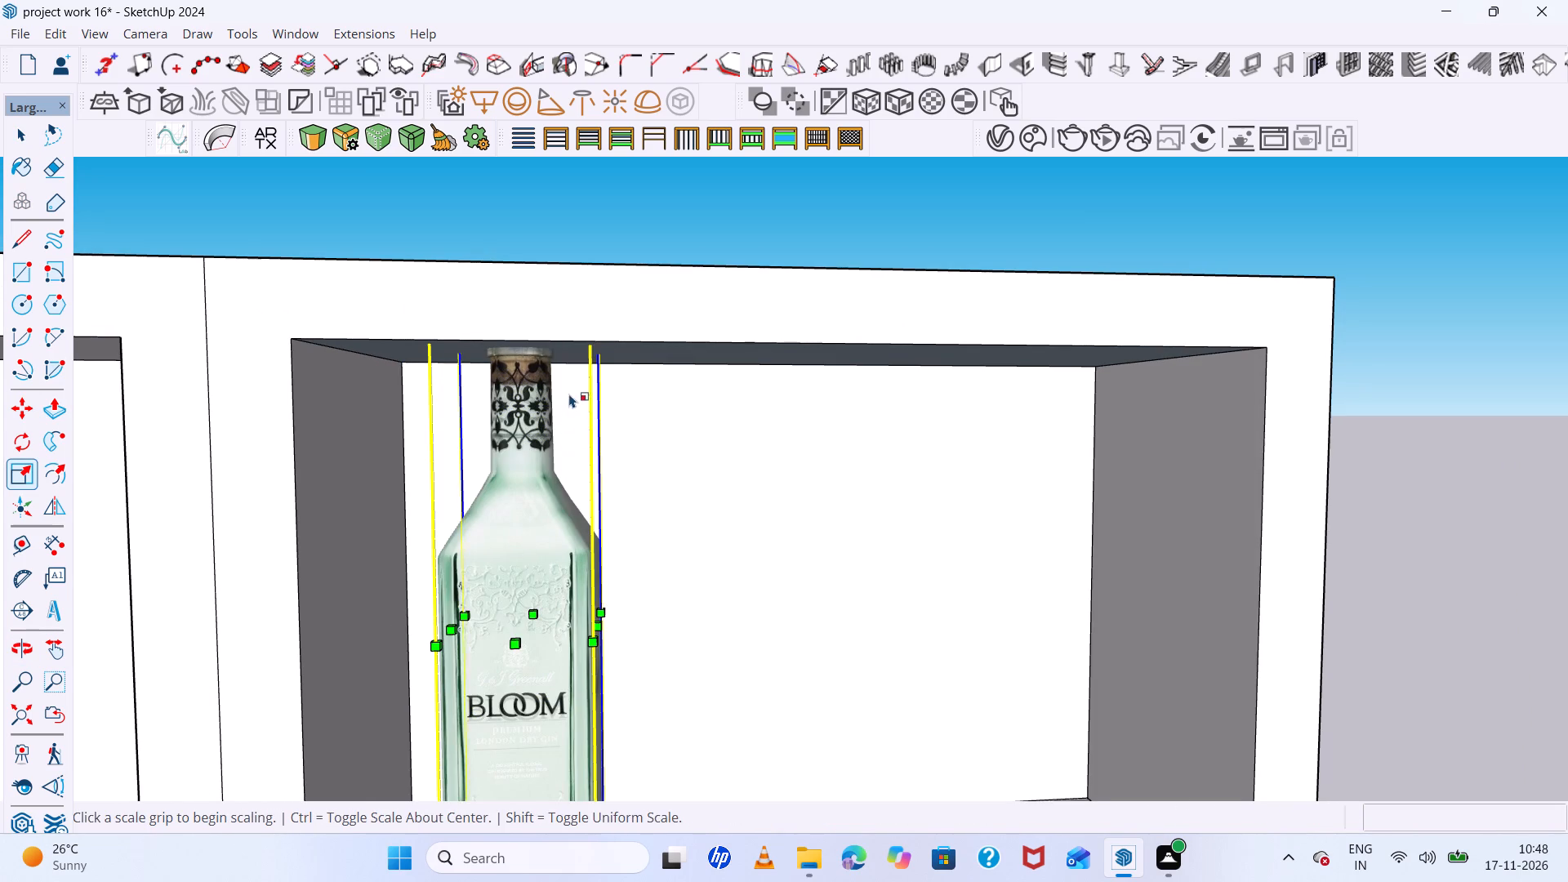
scroll(556, 445, down, 10)
scroll(592, 631, up, 5)
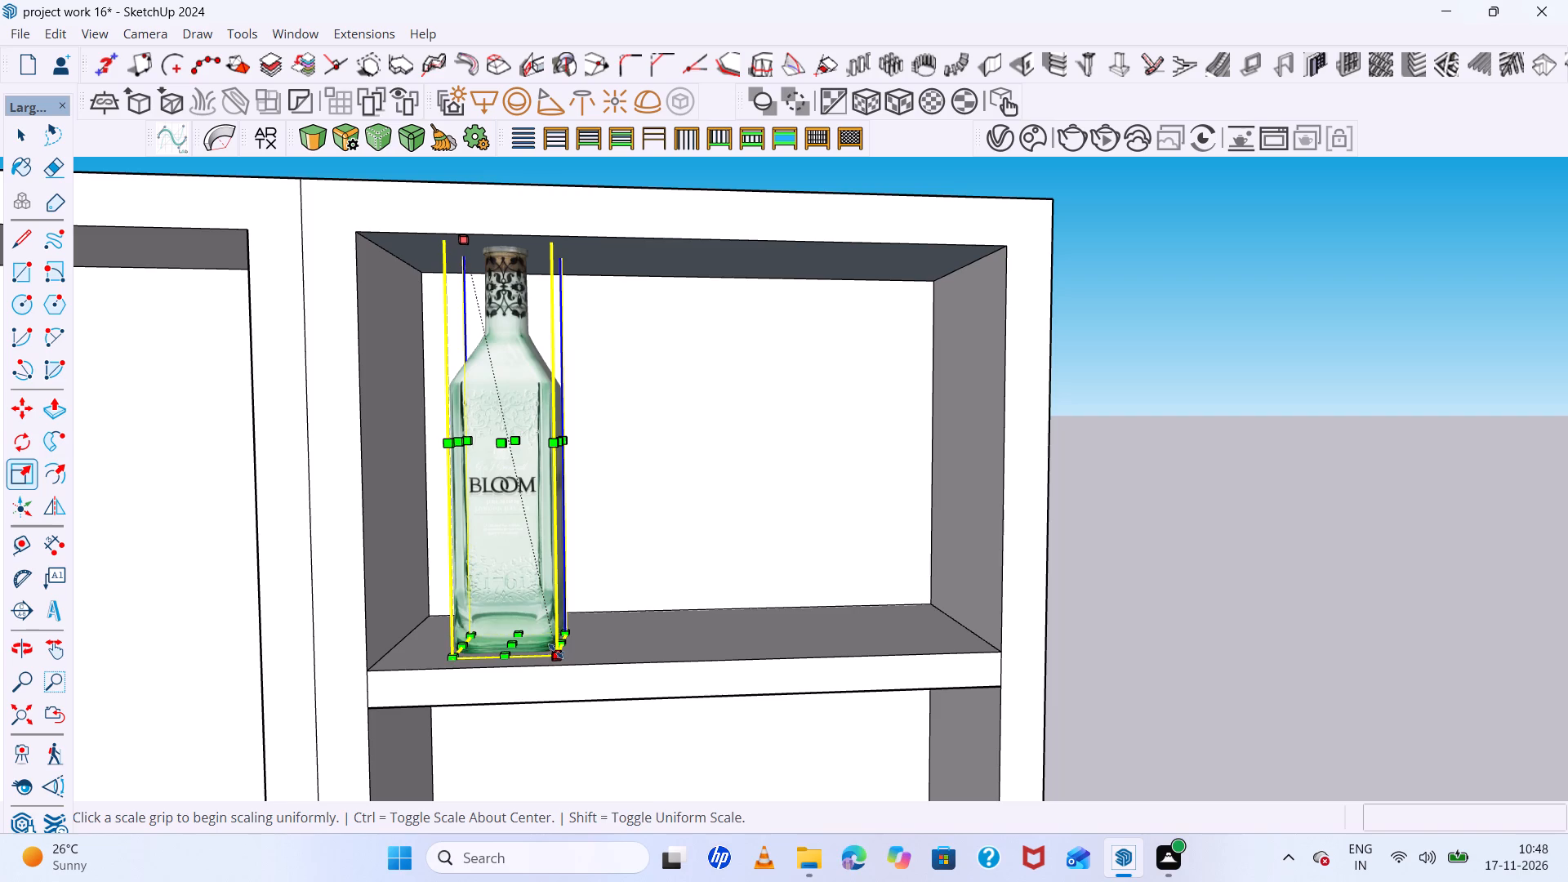
click(553, 653)
click(523, 566)
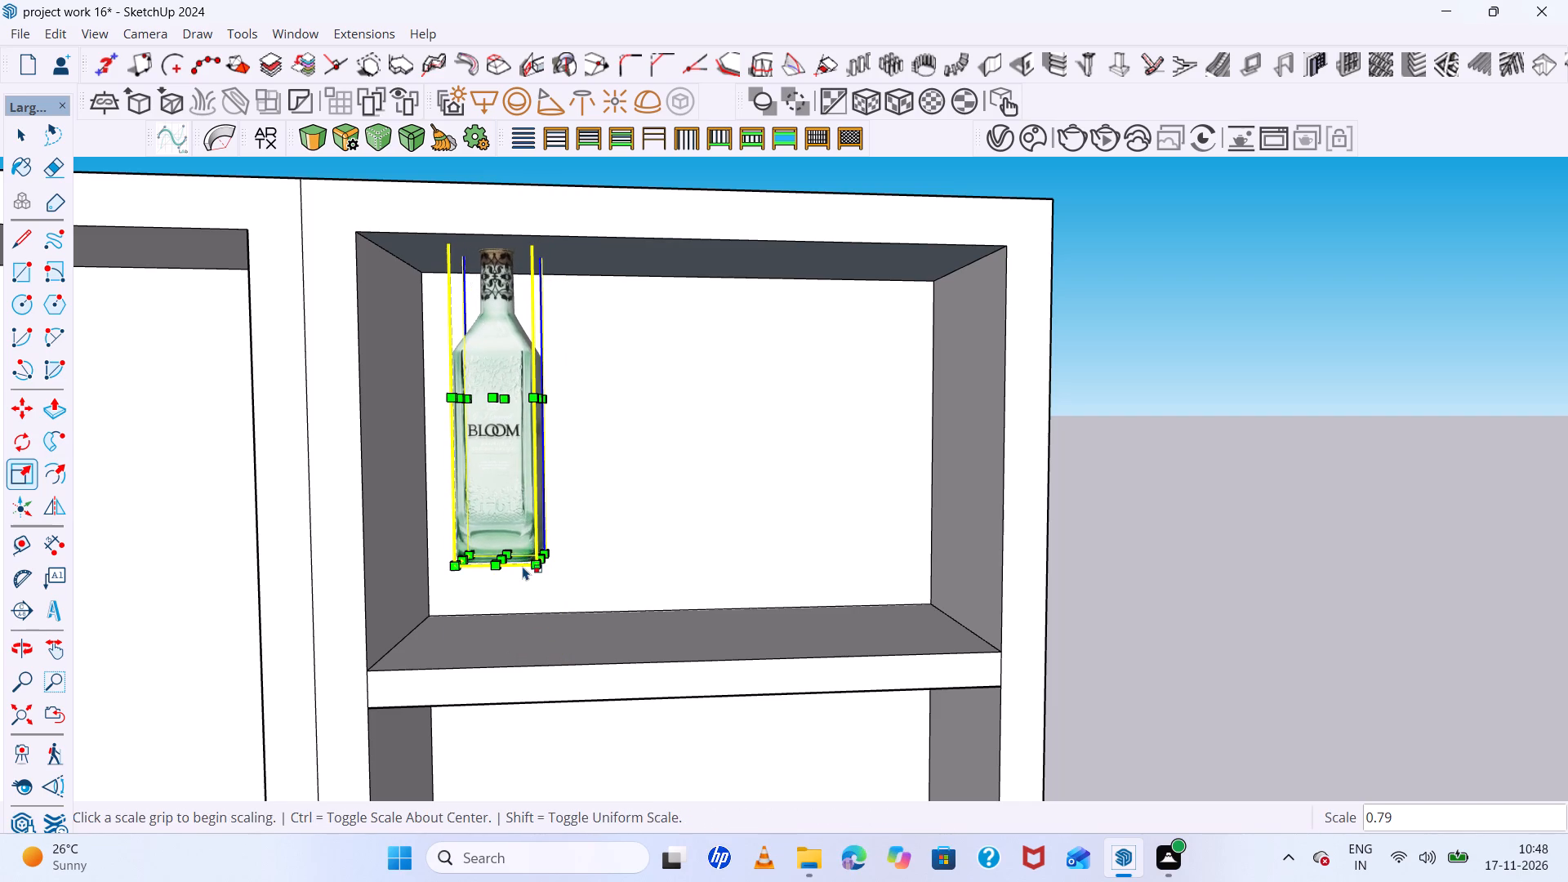
Move the shrunken glass bottle down by a bottom corner so it rests on the topmost shelf, and deselect it.
middle_drag(523, 566, 483, 606)
key(space)
key(m)
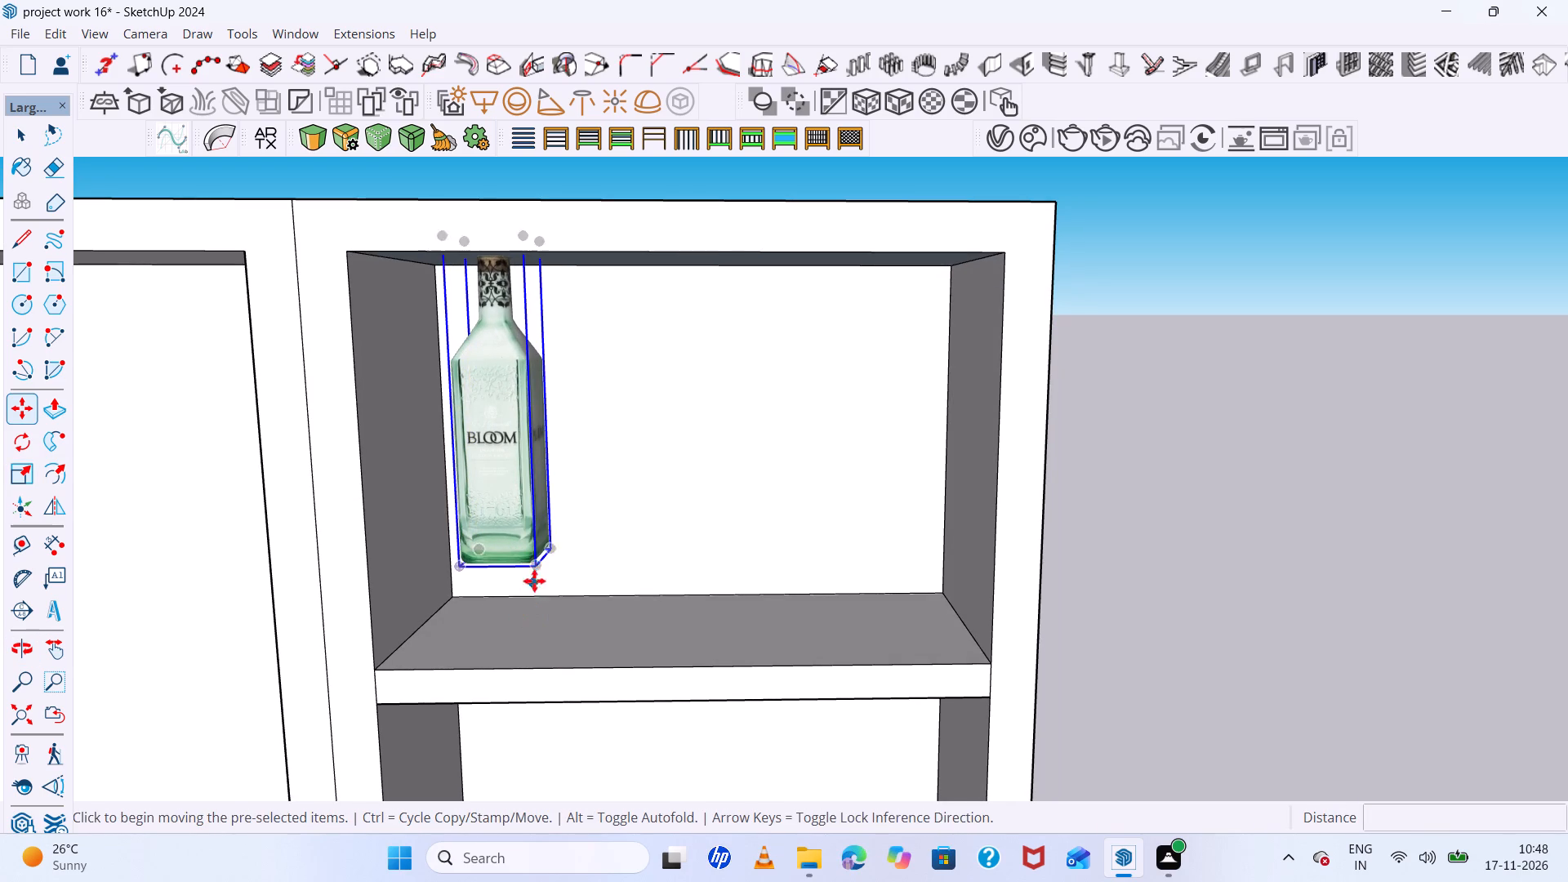
click(538, 565)
click(544, 639)
scroll(486, 565, down, 5)
middle_drag(497, 585, 520, 541)
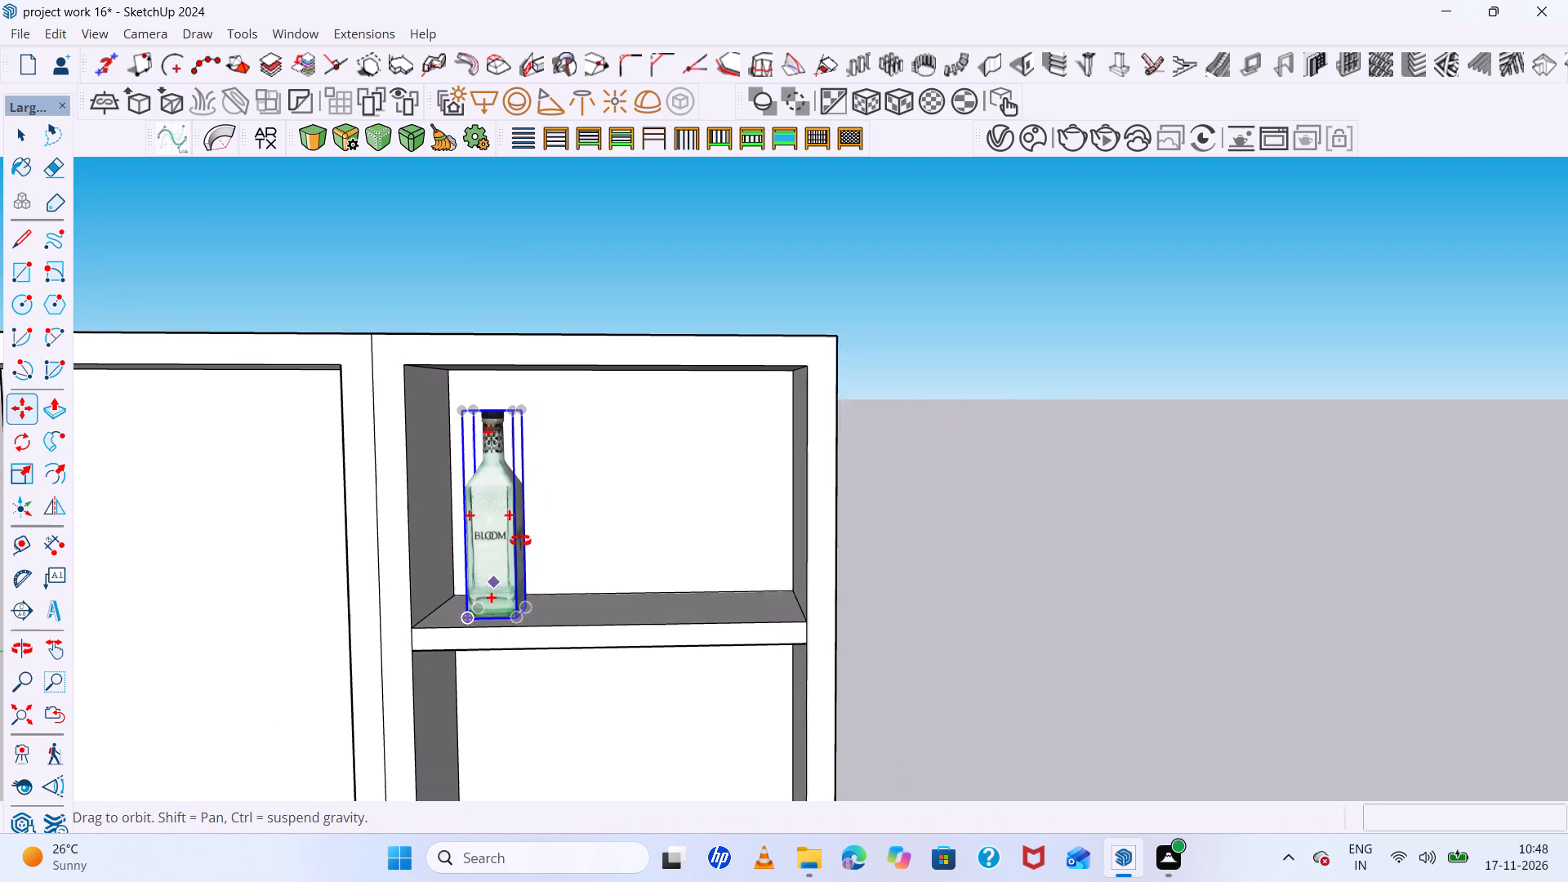
middle_drag(520, 541, 524, 537)
key(space)
click(991, 572)
Compare the third cabinet's shelves with the decorative bottles and vases on the shelves in the reference photo.
scroll(897, 555, down, 15)
scroll(707, 454, down, 2)
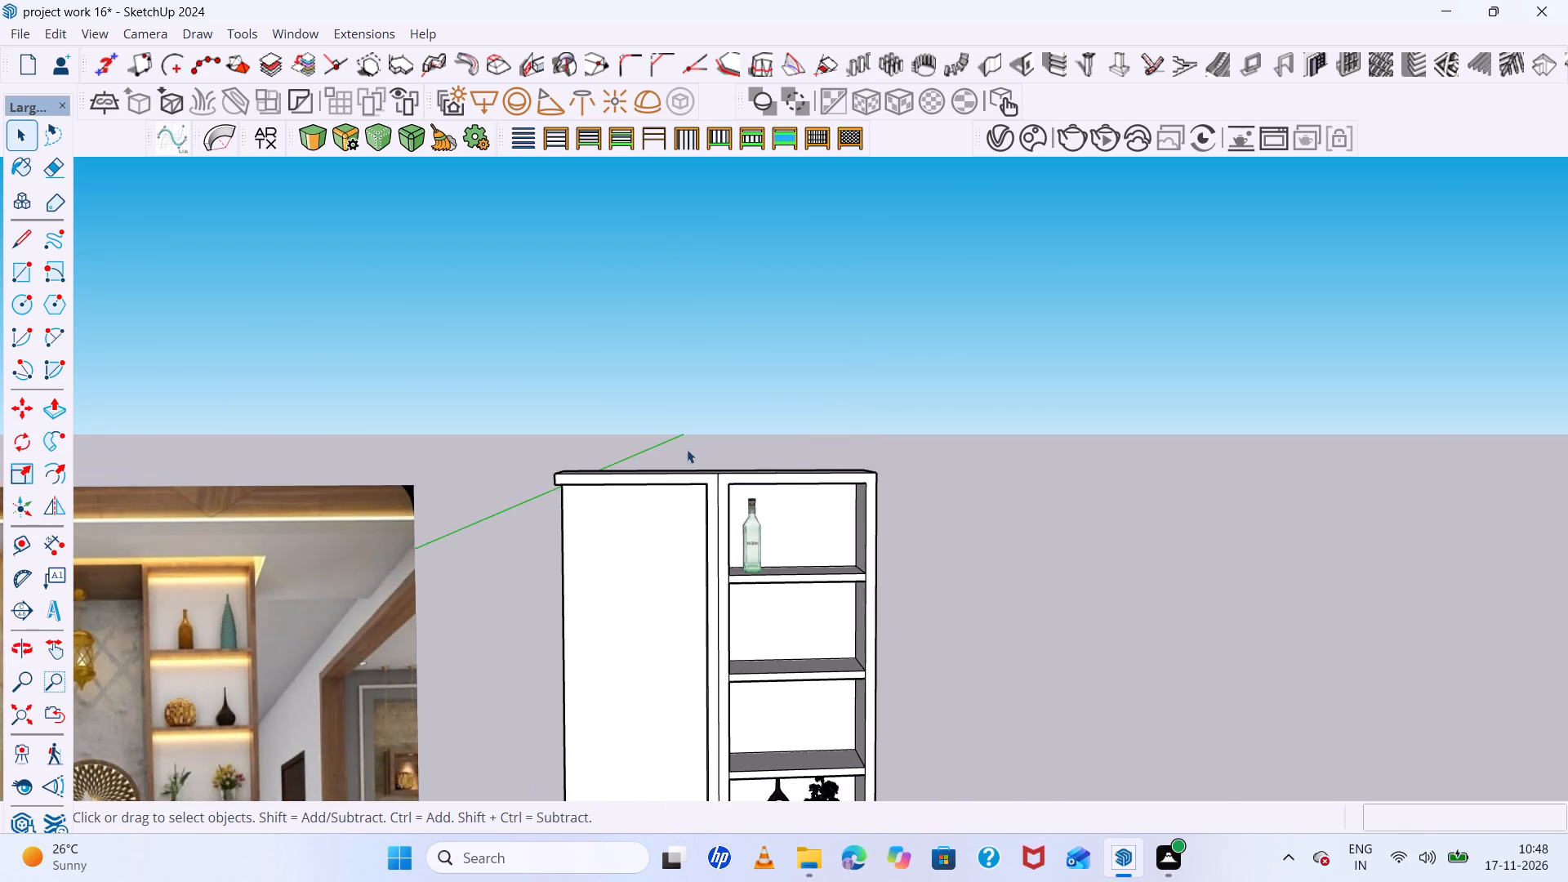
scroll(687, 449, down, 12)
scroll(708, 521, up, 20)
scroll(708, 521, up, 6)
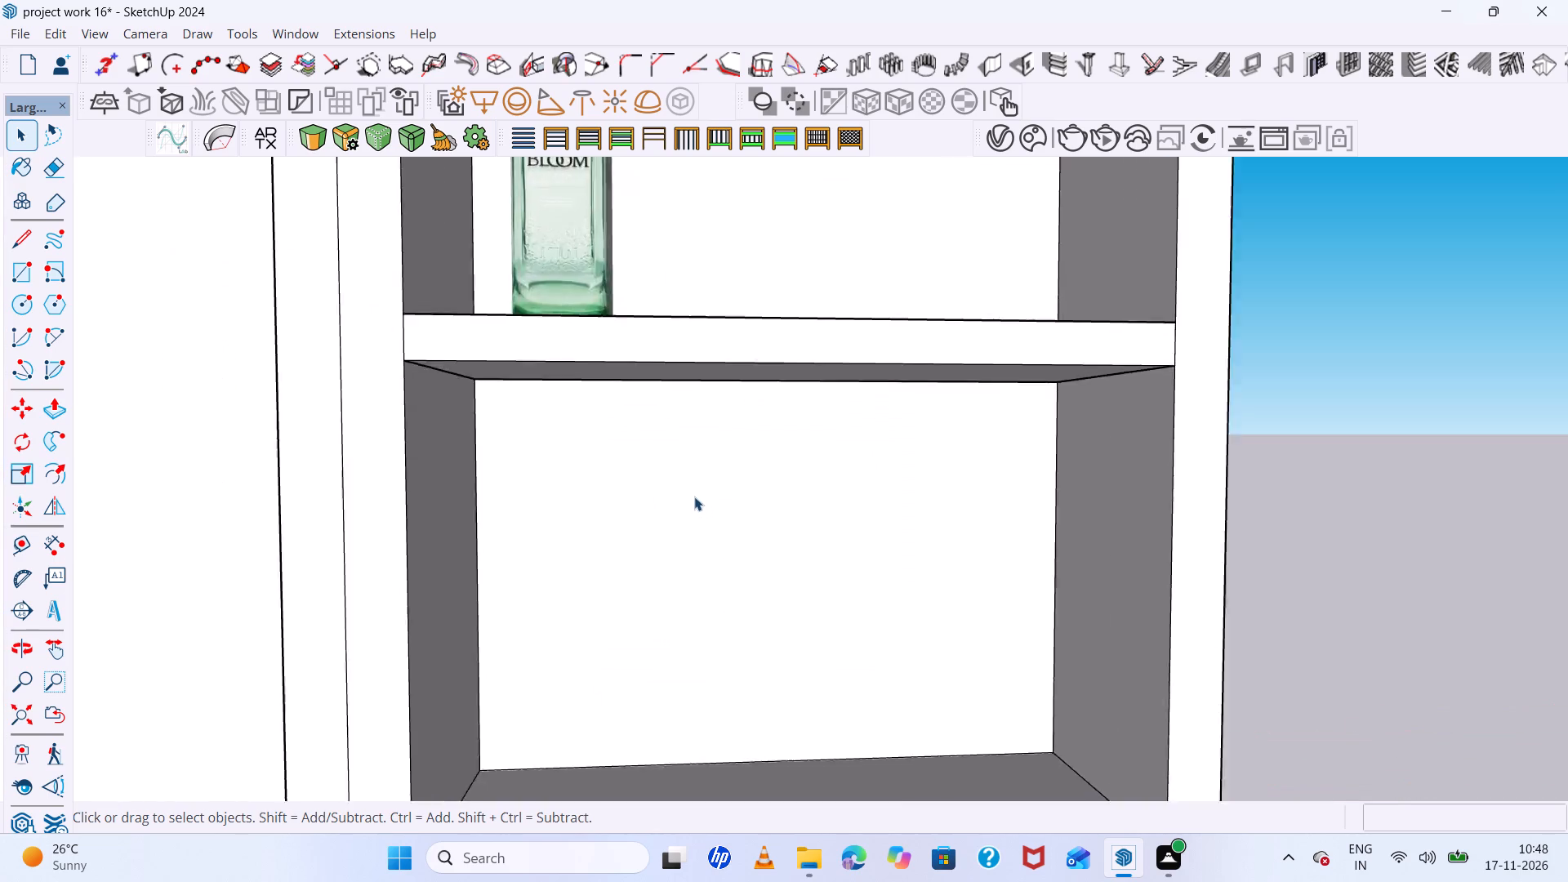
scroll(692, 496, down, 6)
middle_drag(653, 497, 615, 519)
scroll(615, 519, down, 8)
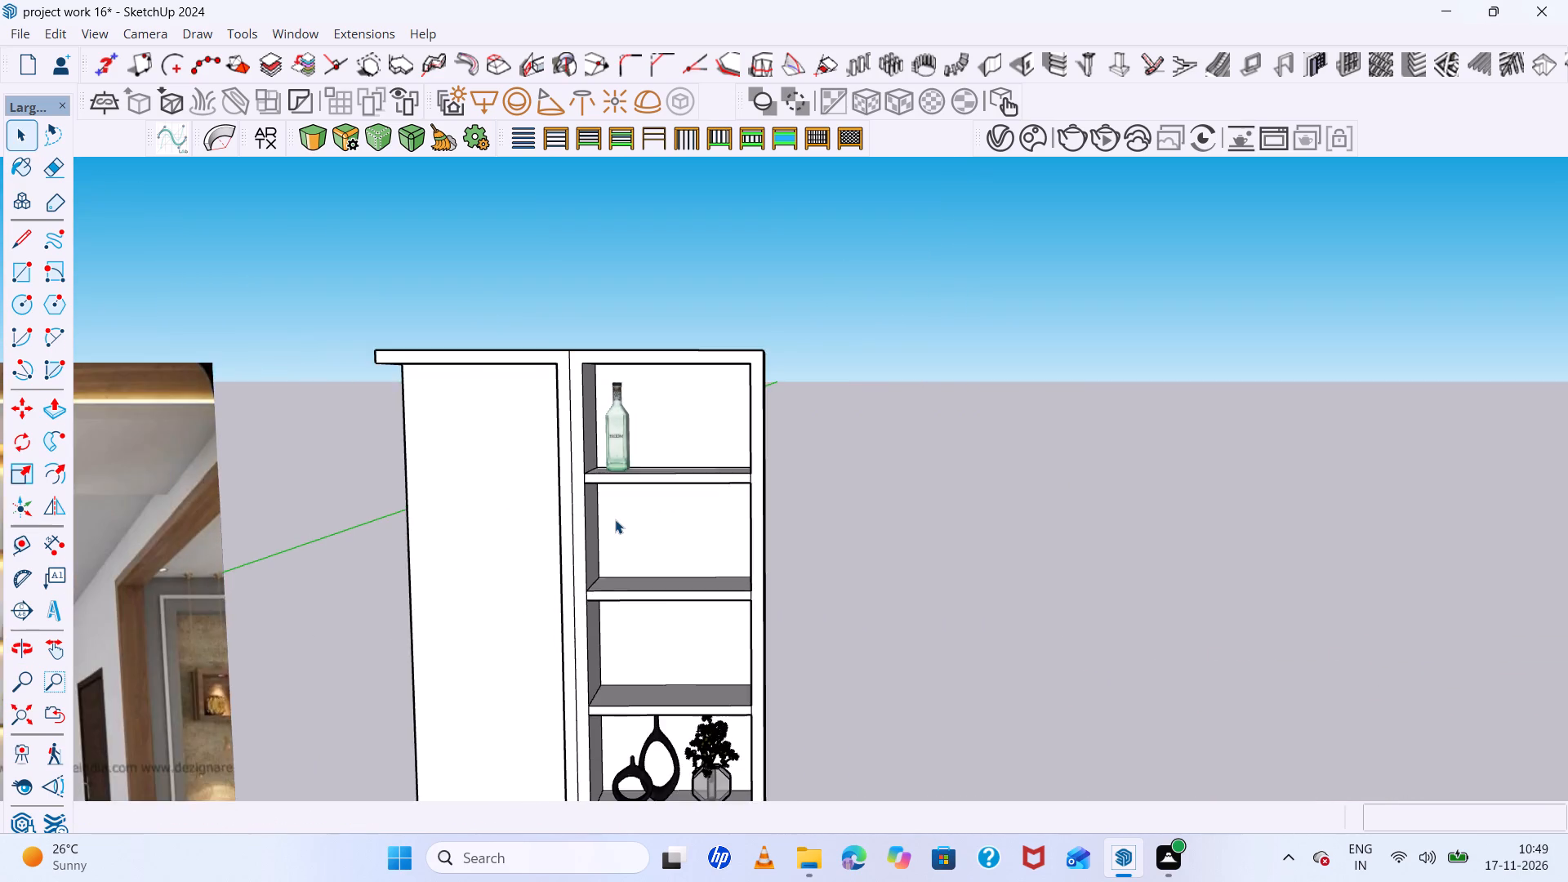
scroll(615, 519, down, 7)
scroll(267, 564, up, 12)
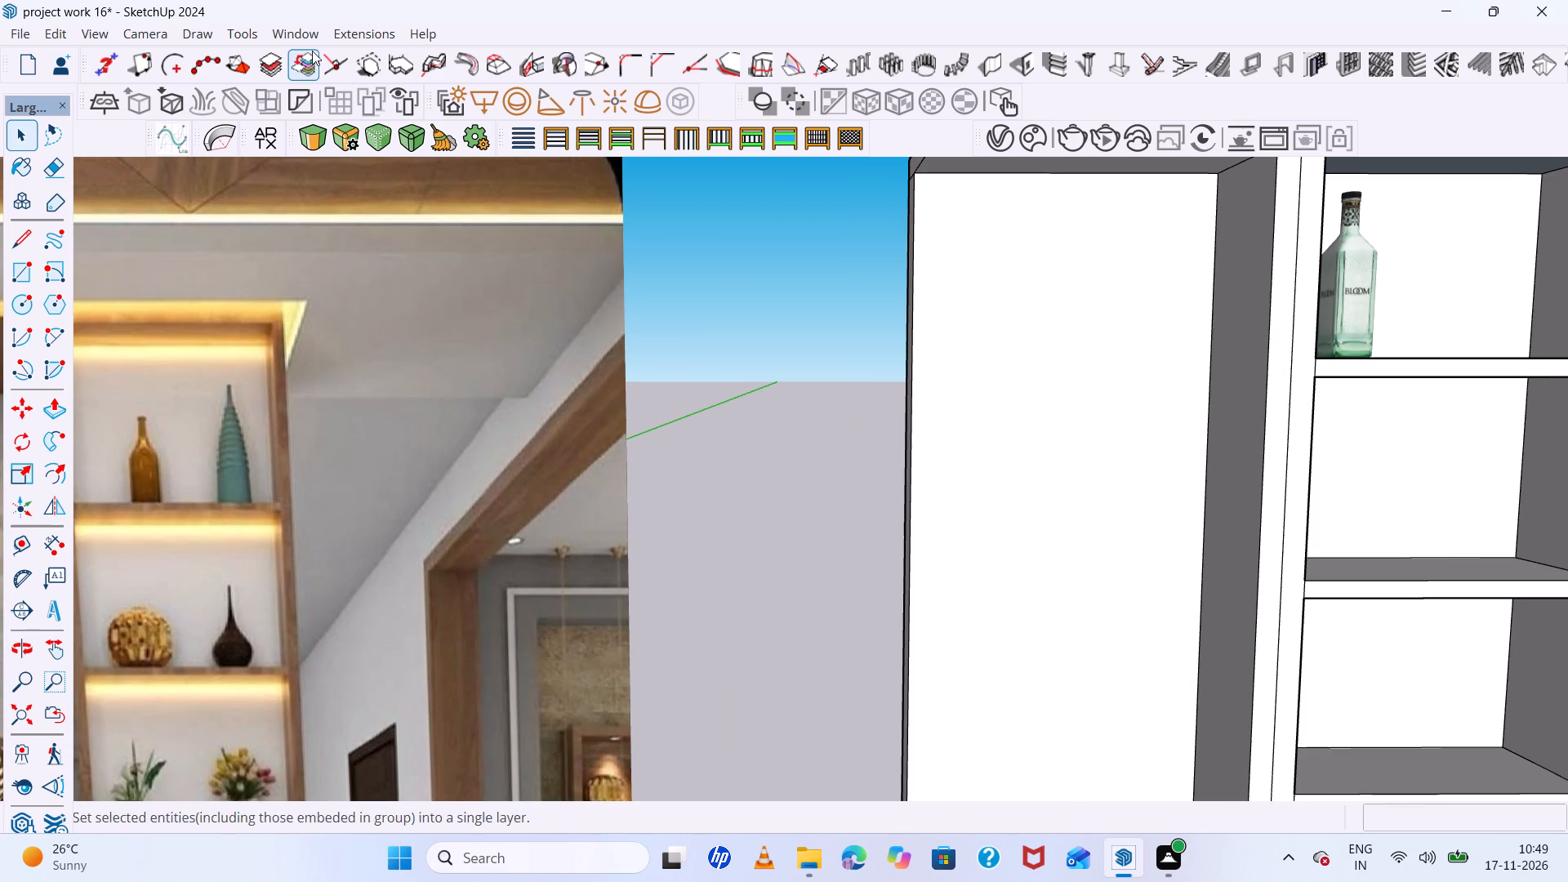
Open 3D Warehouse and search it for bottles.
click(297, 33)
click(354, 247)
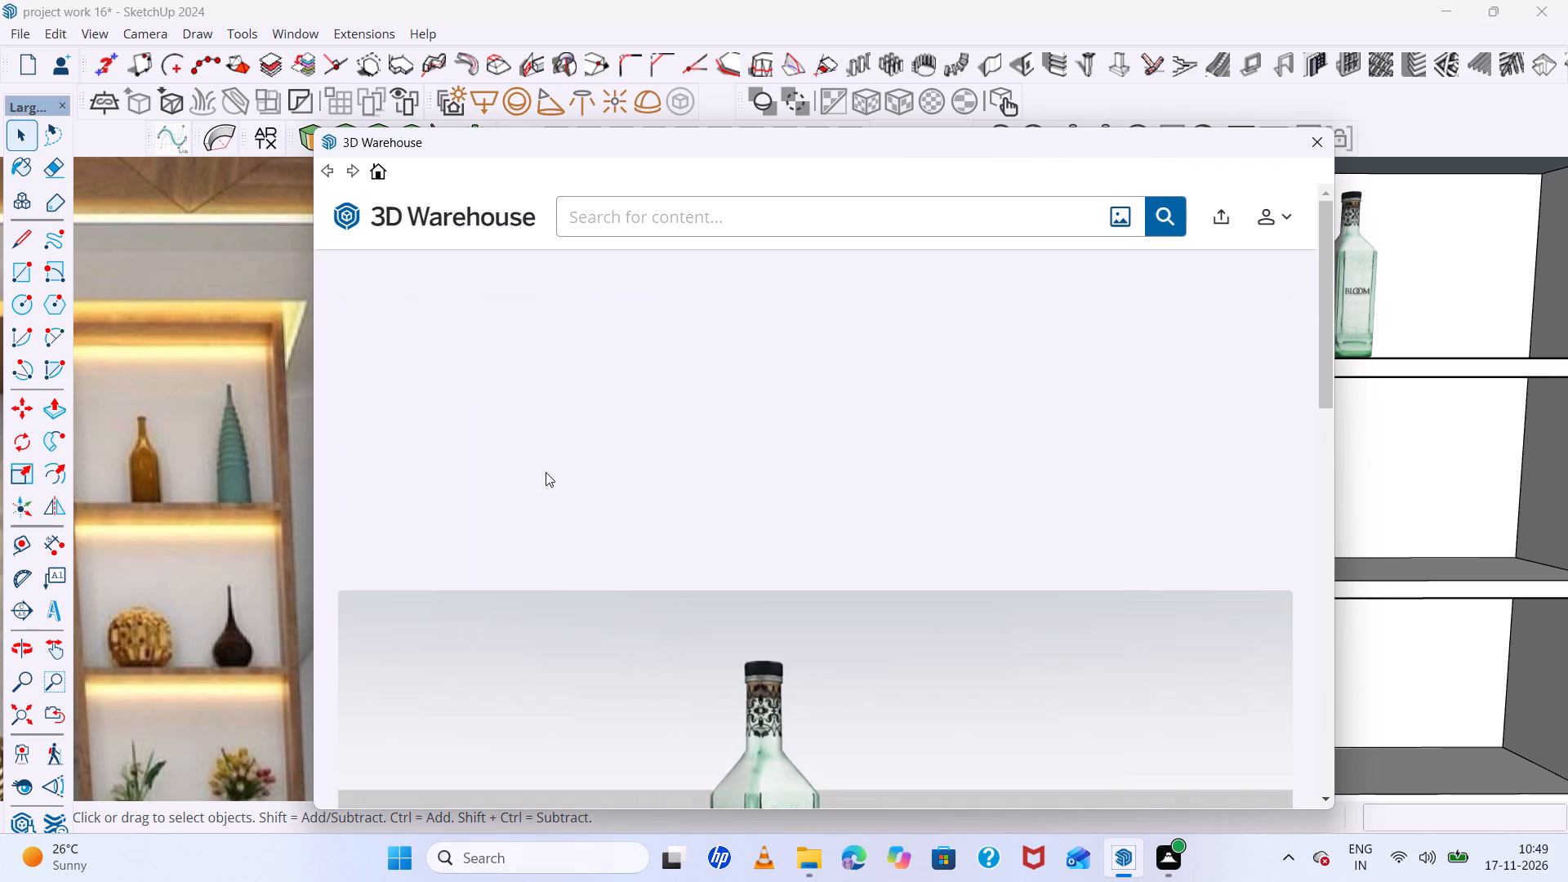
click(654, 228)
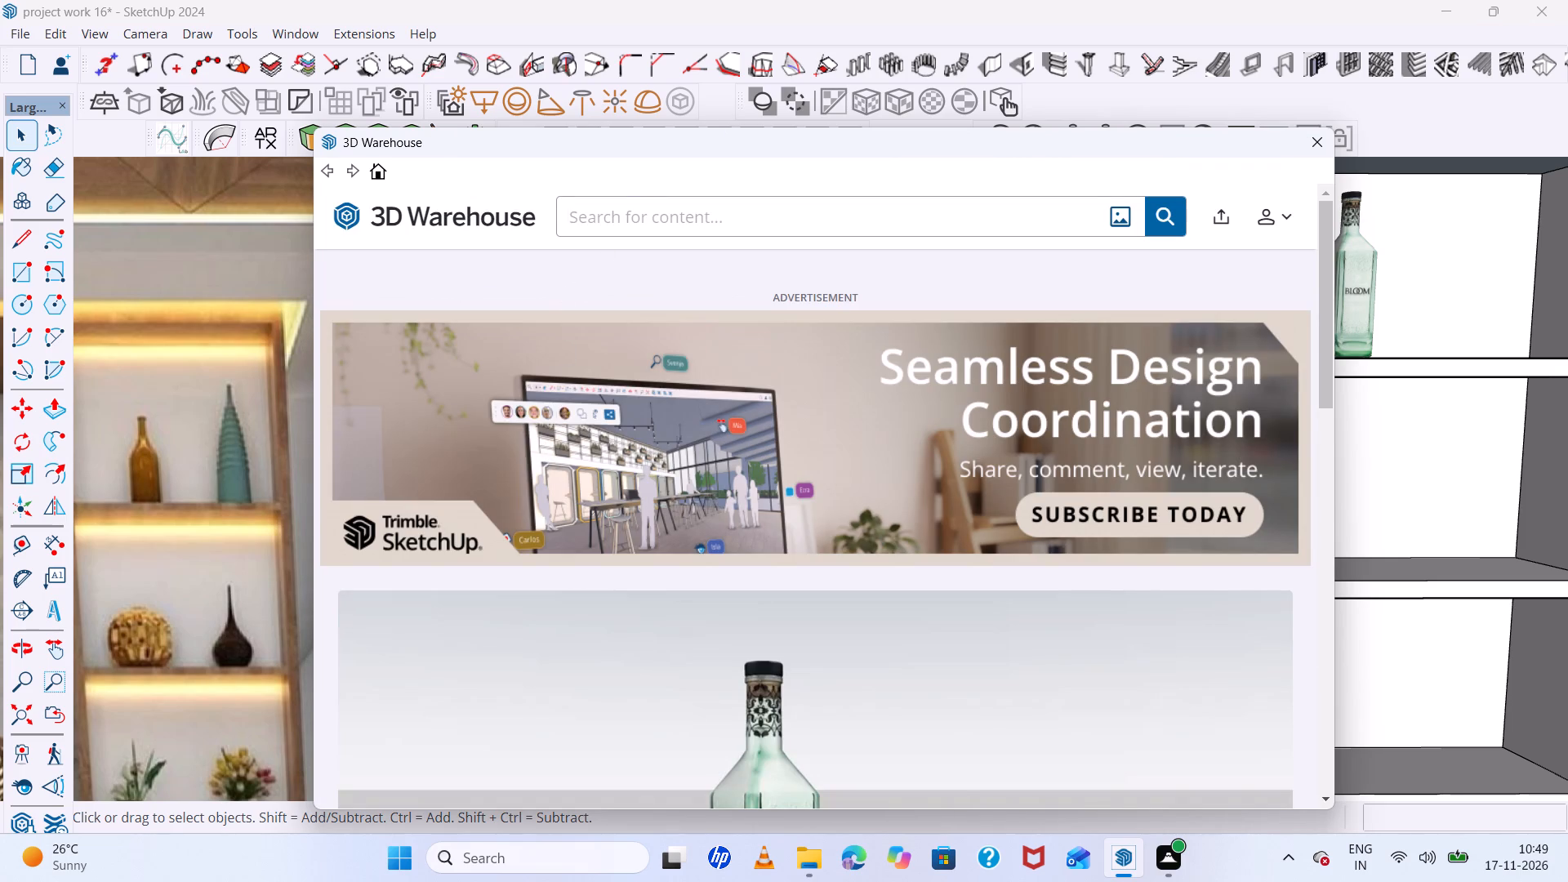
text(bottled)
key(BackSpace)
key(s)
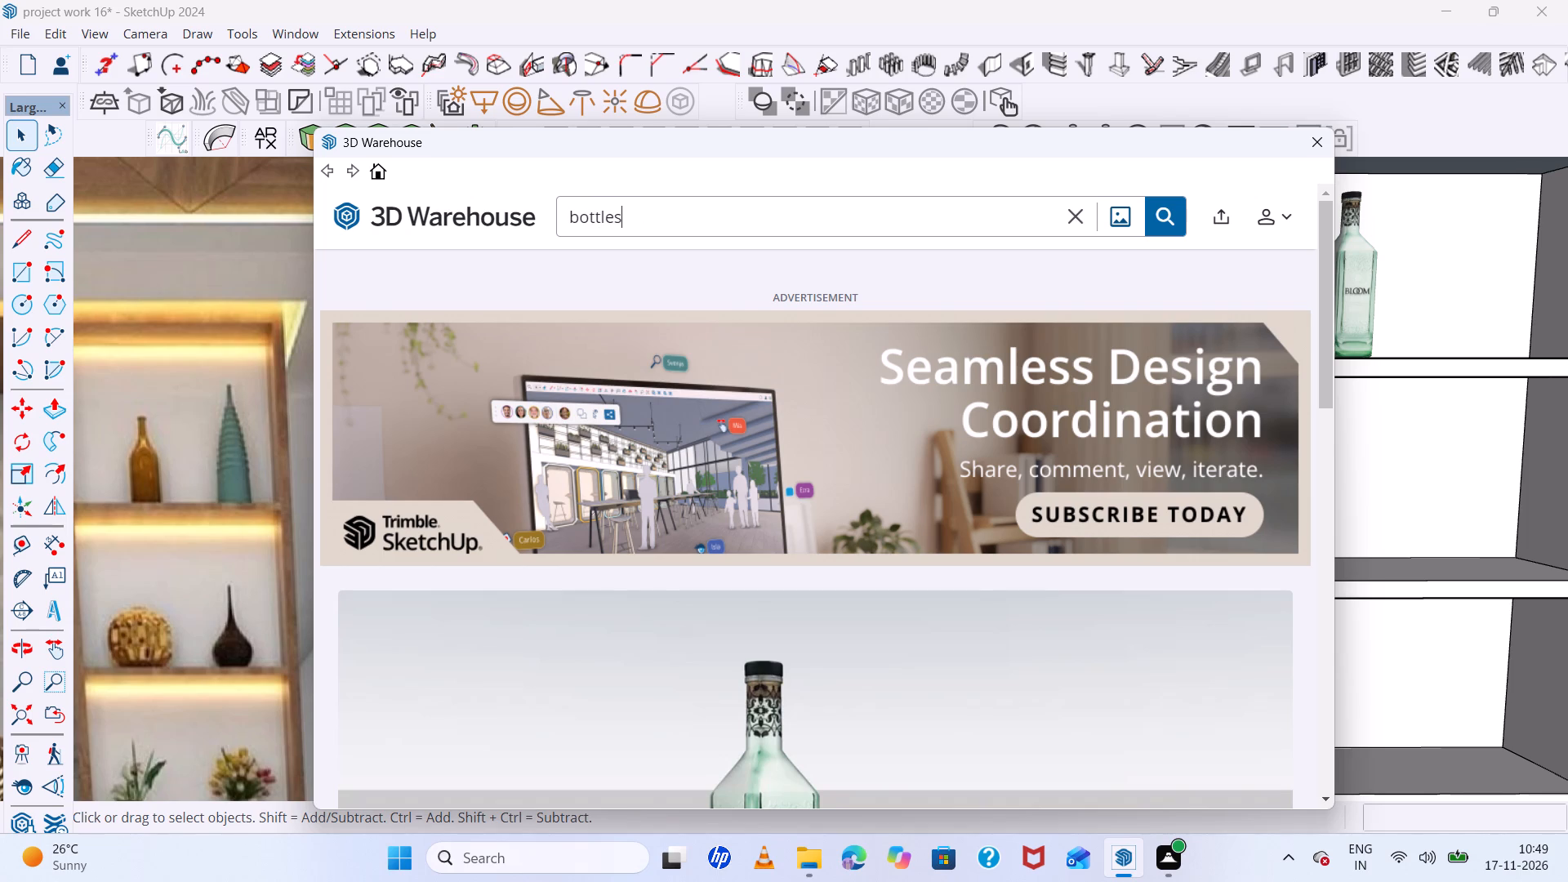
key(Return)
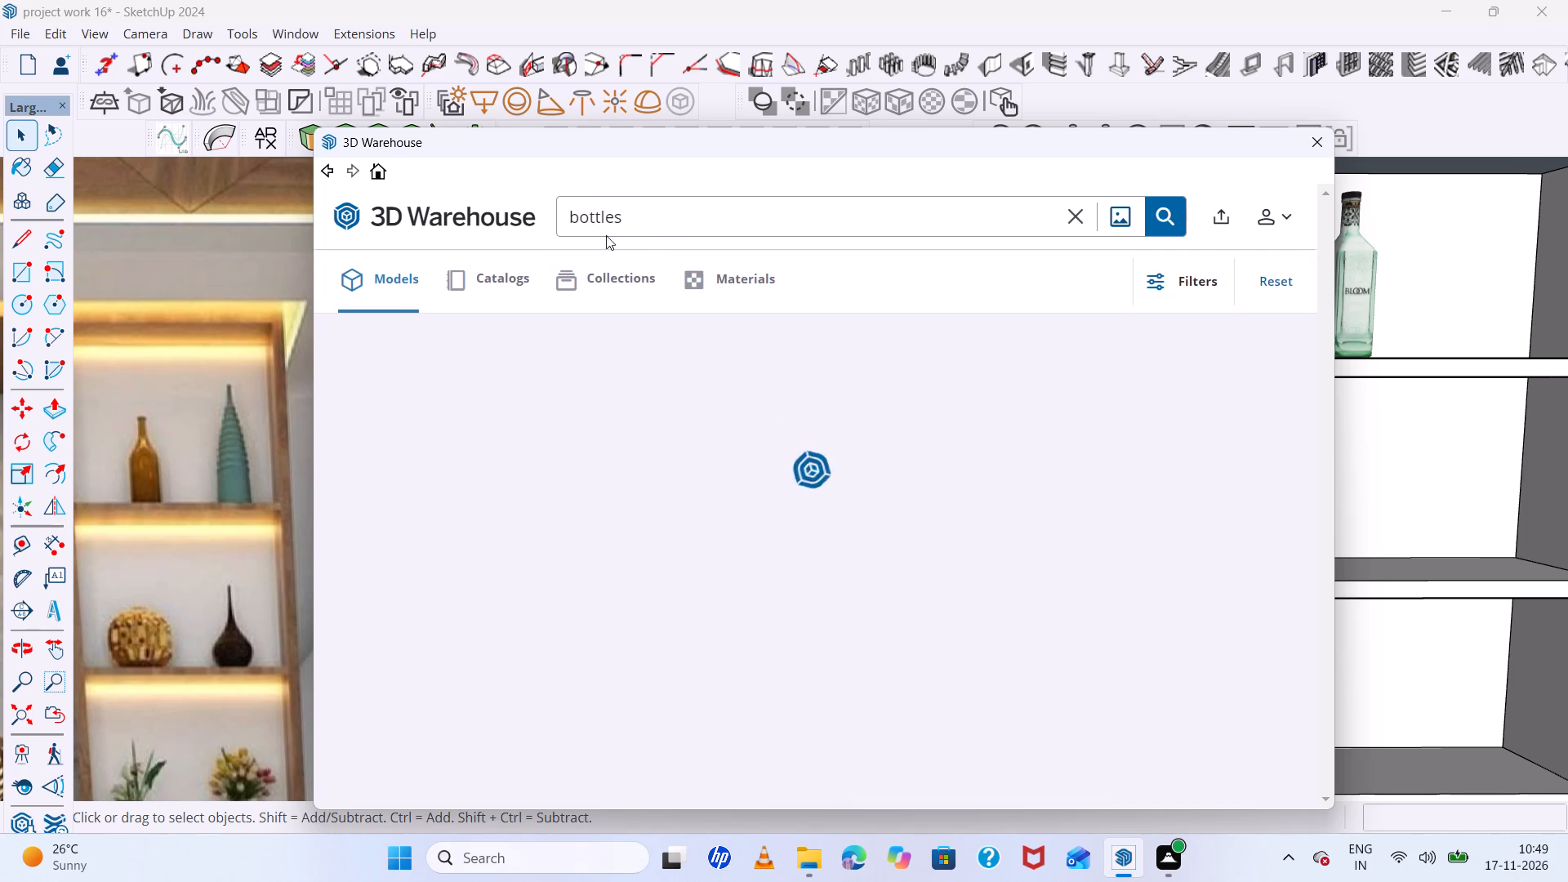
Narrow the 3D Warehouse search to water bottles.
click(570, 214)
text(water)
key(space)
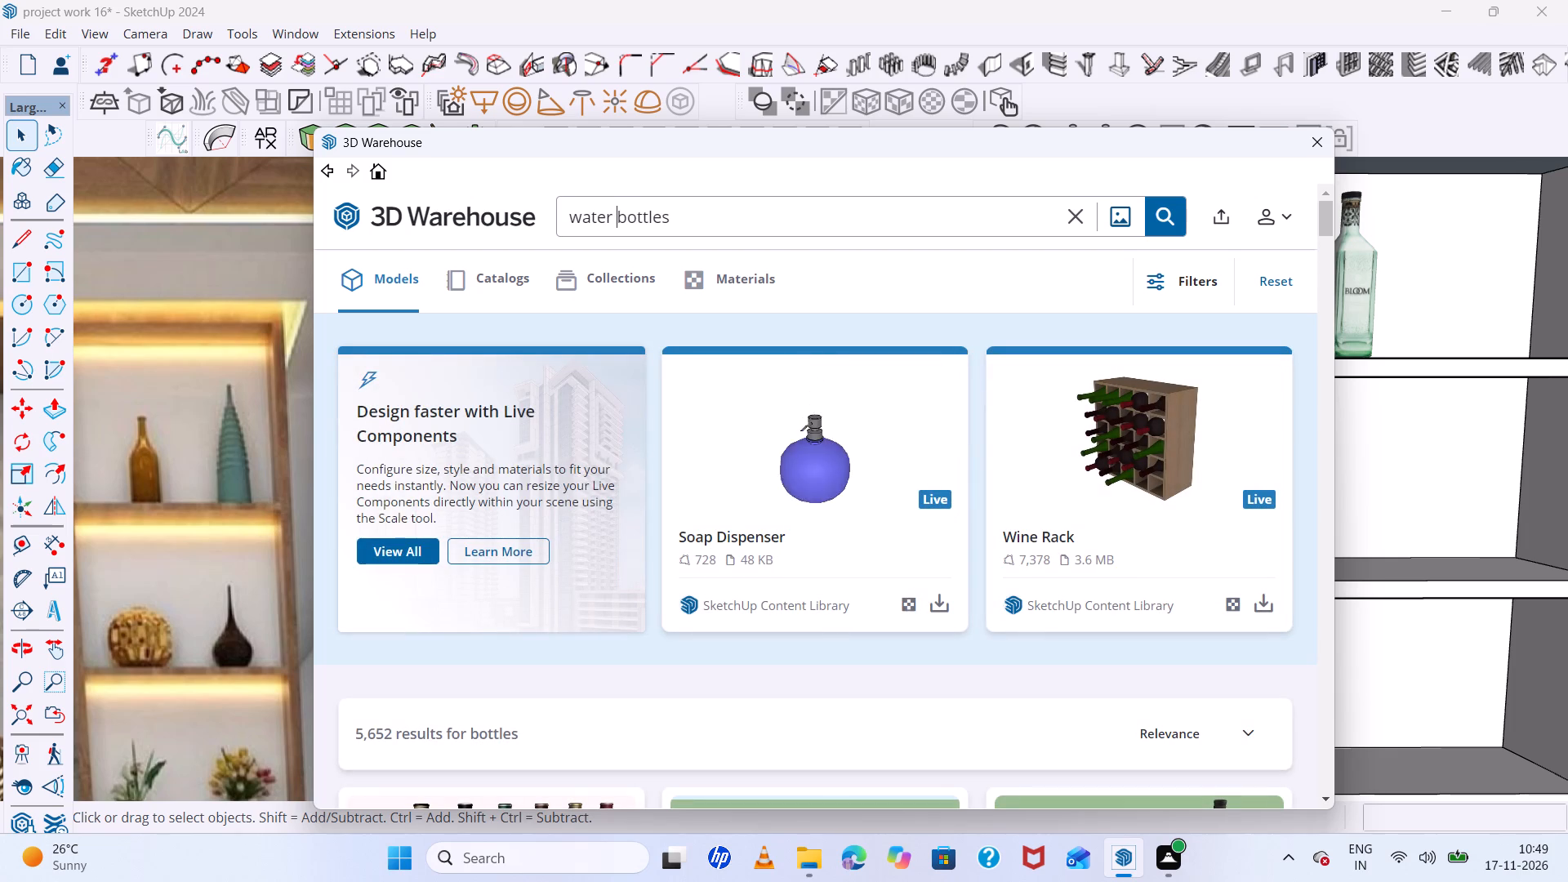
key(Return)
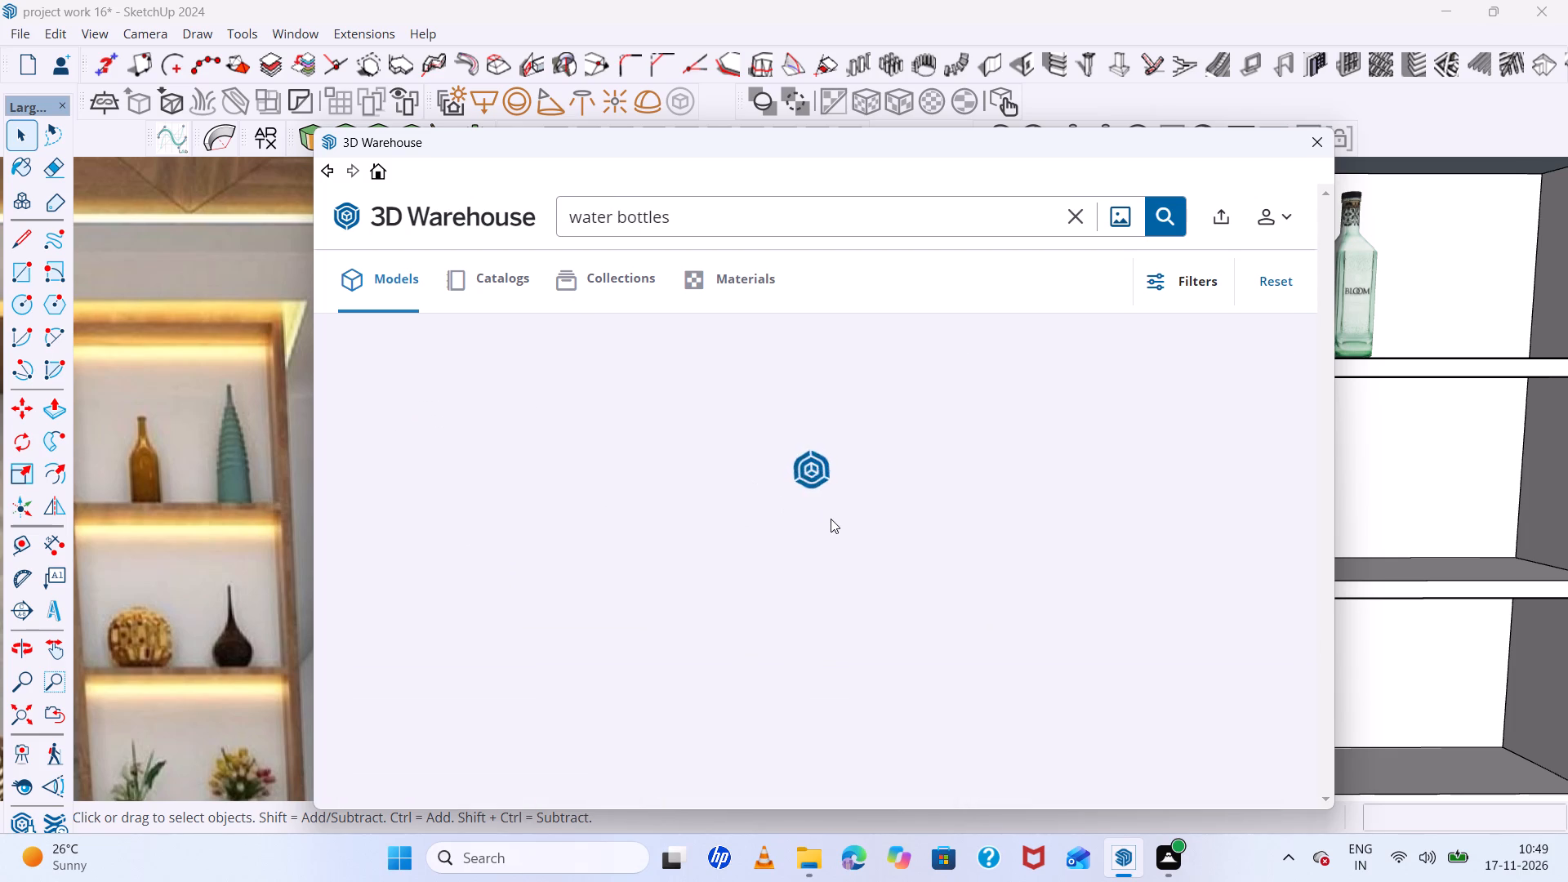
Browse the water bottle models for a decorative bottle resembling those on the reference photo's shelves.
scroll(826, 502, down, 1)
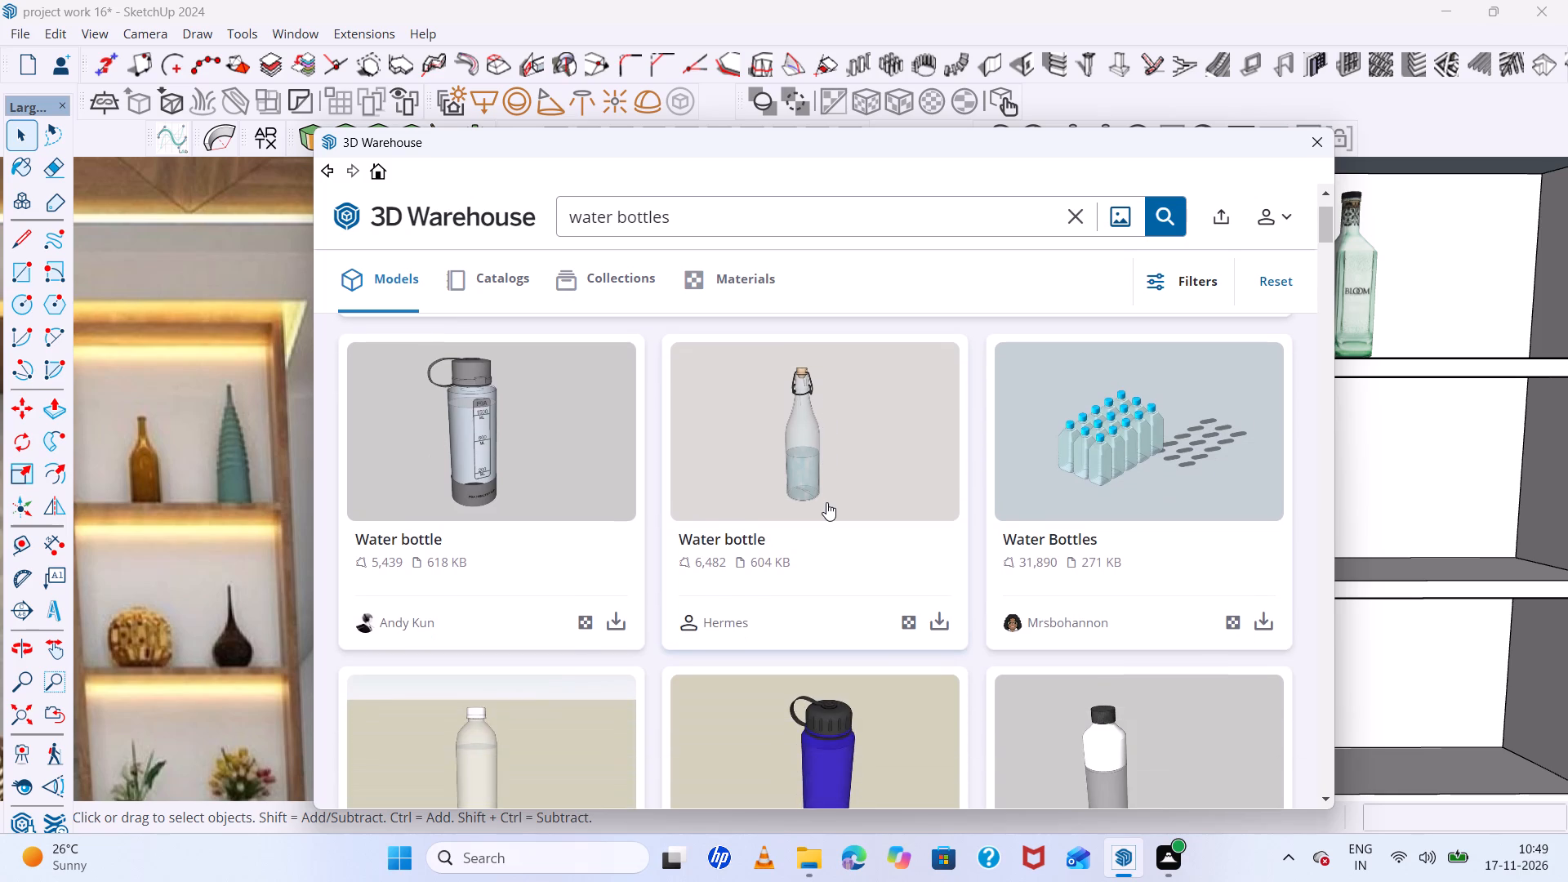
scroll(826, 502, down, 6)
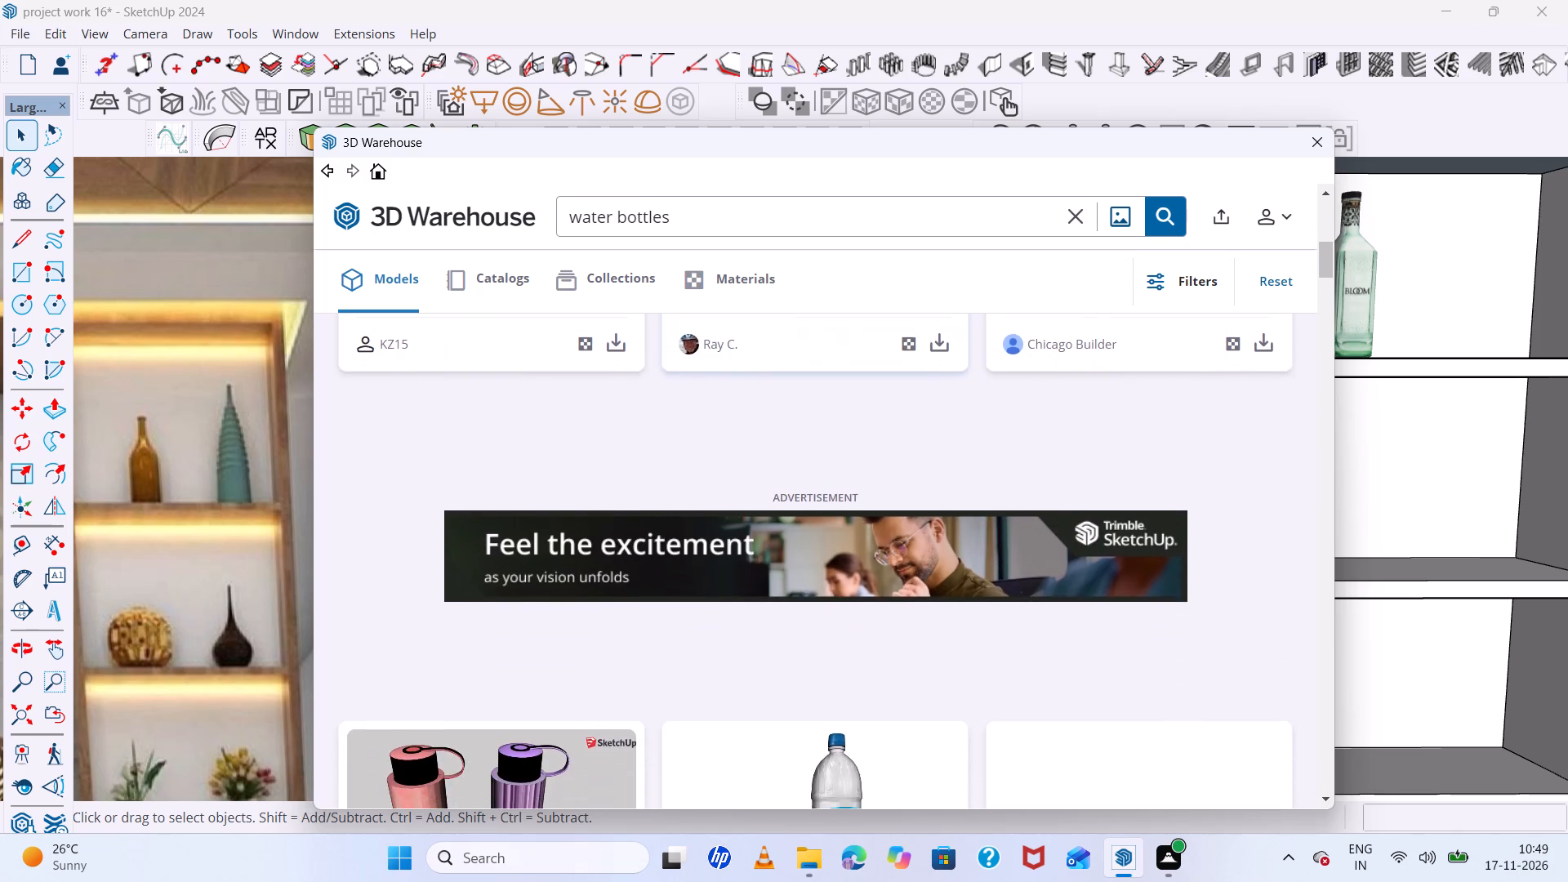
scroll(826, 502, down, 8)
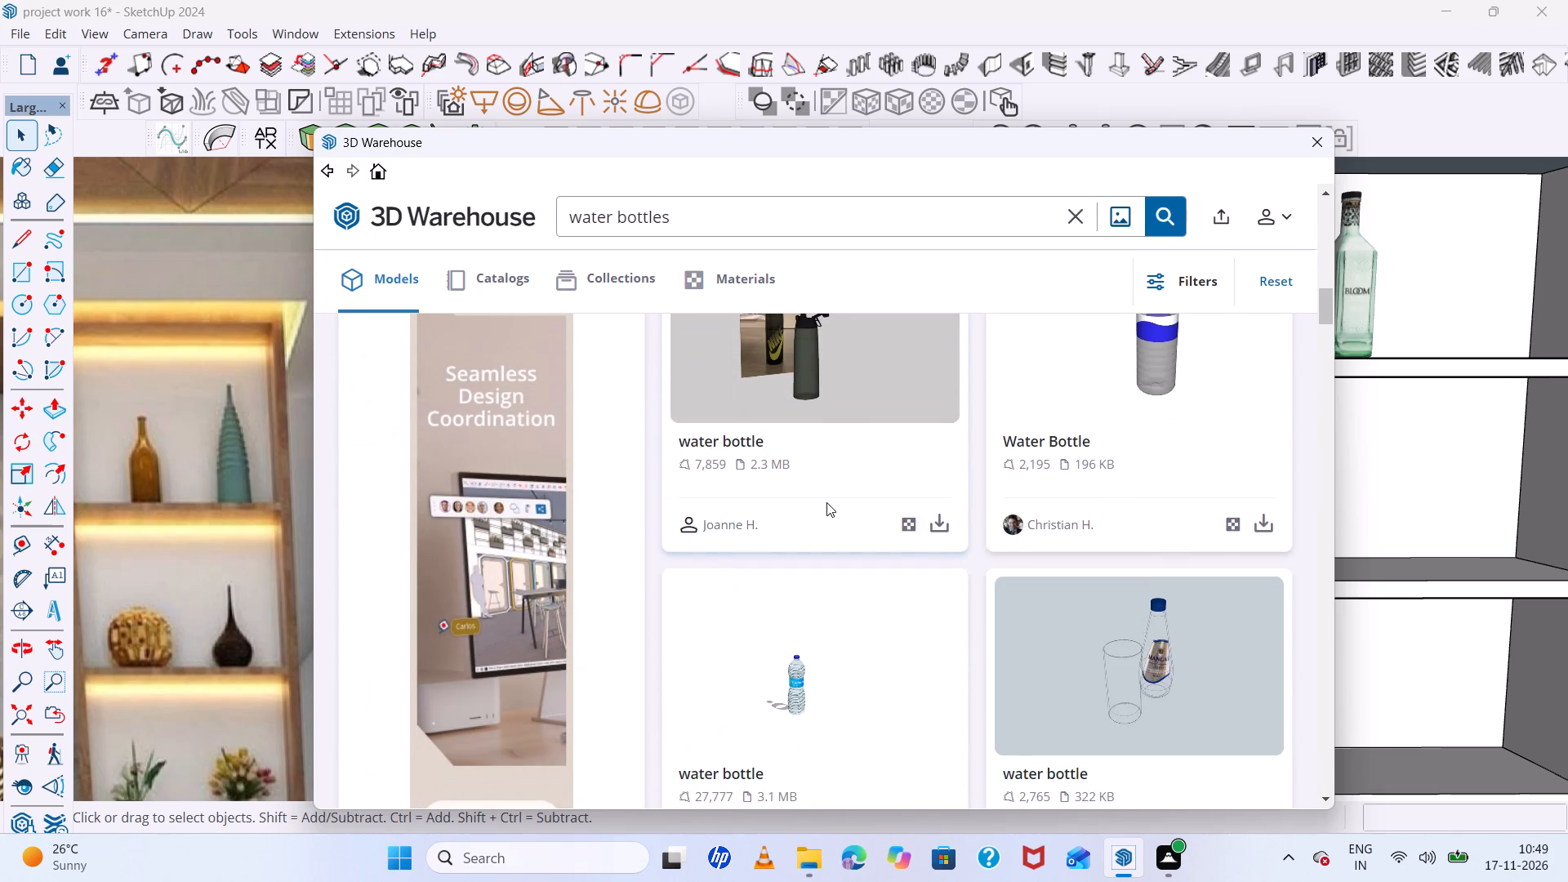
scroll(826, 502, down, 8)
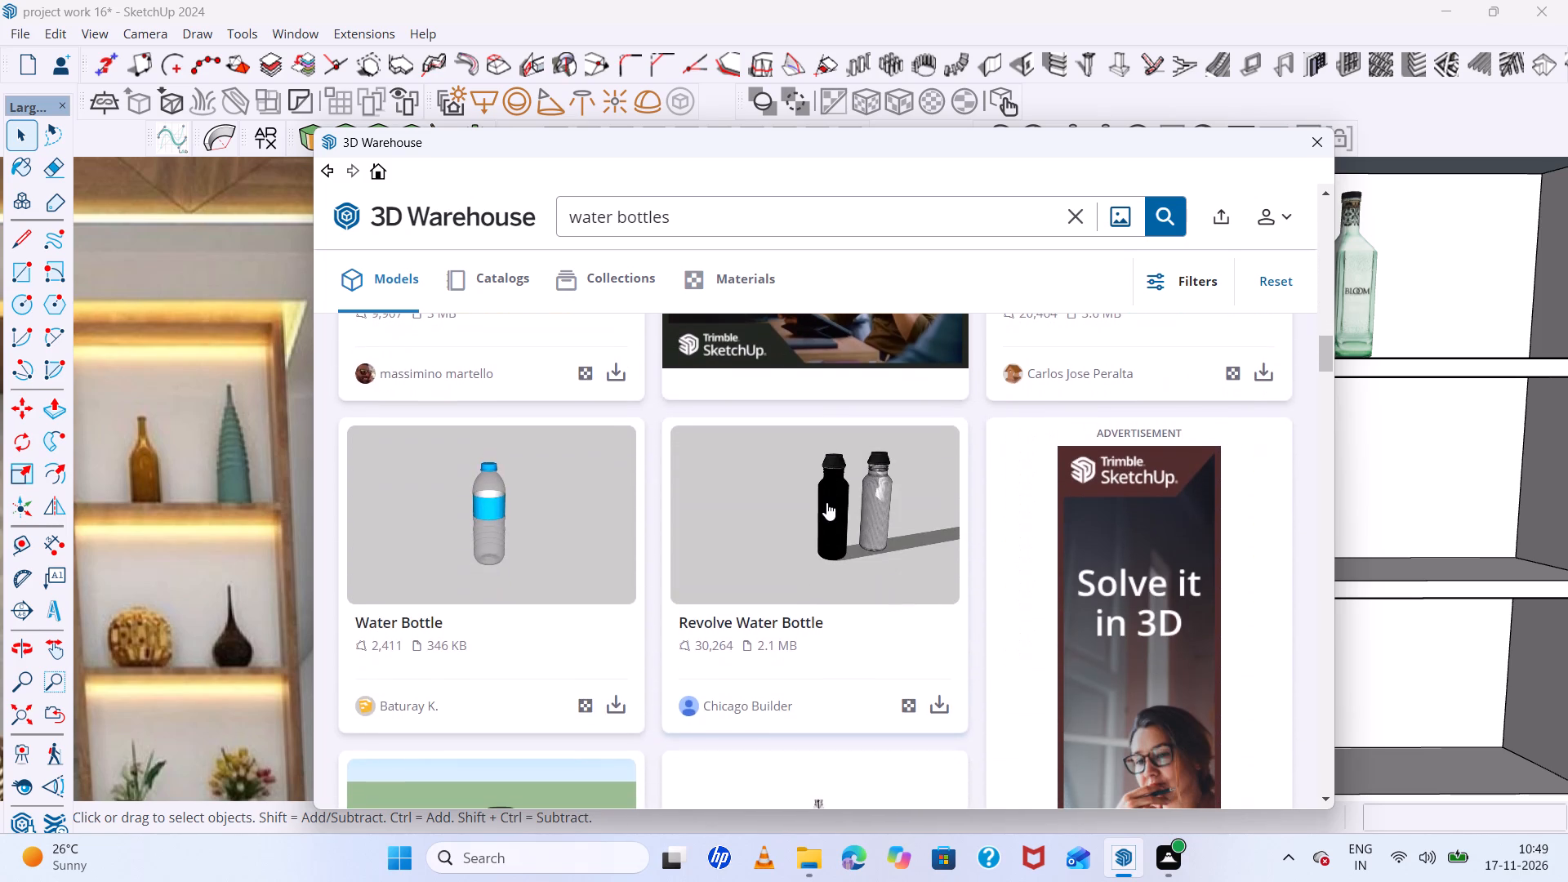
scroll(826, 502, down, 9)
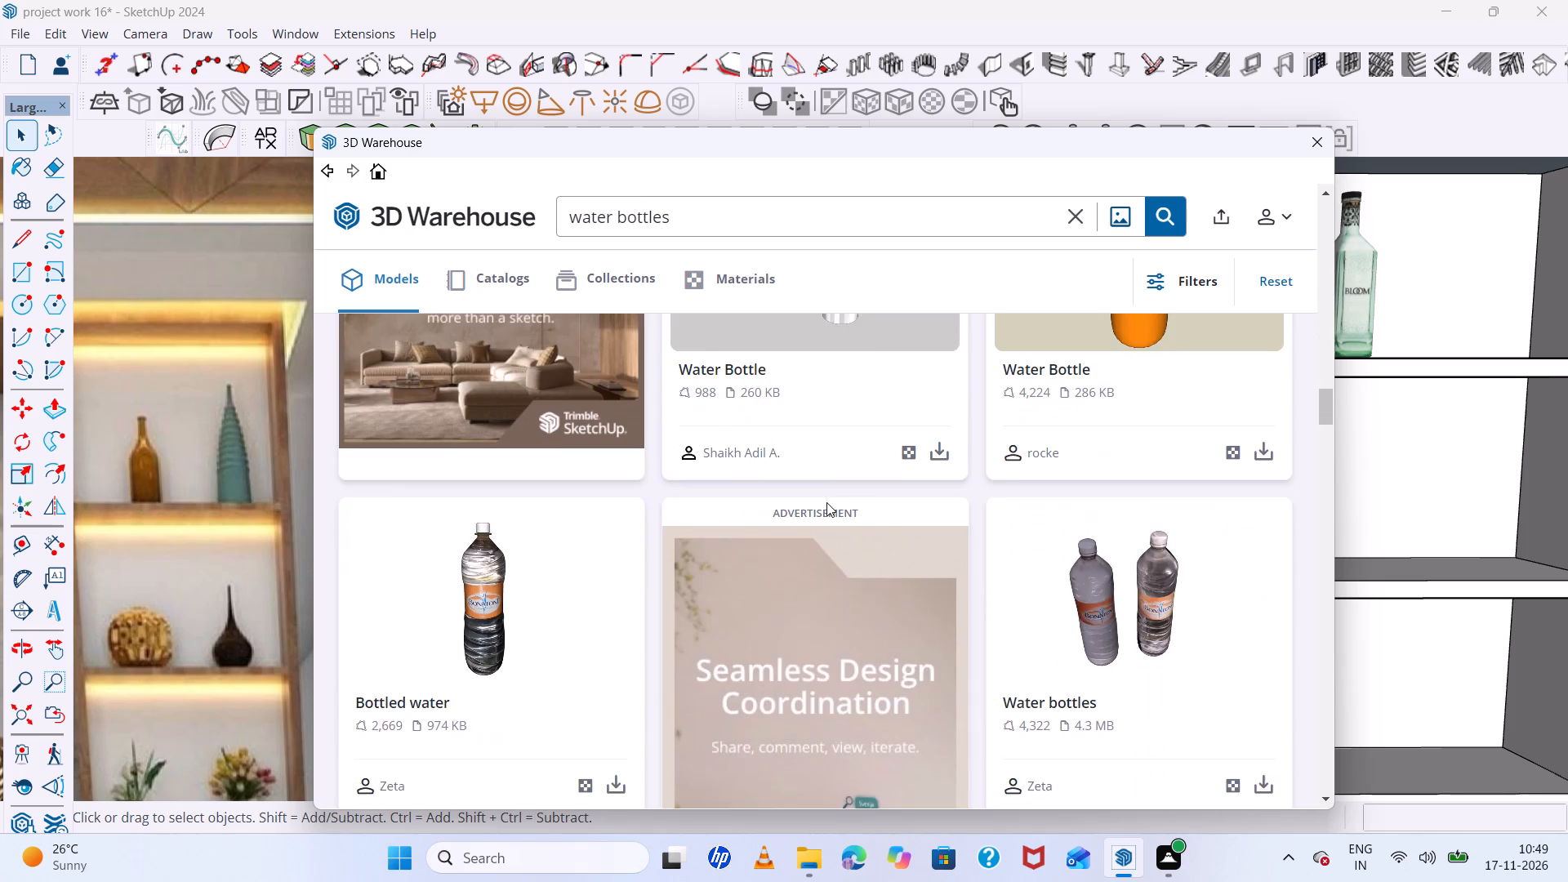
scroll(826, 502, down, 13)
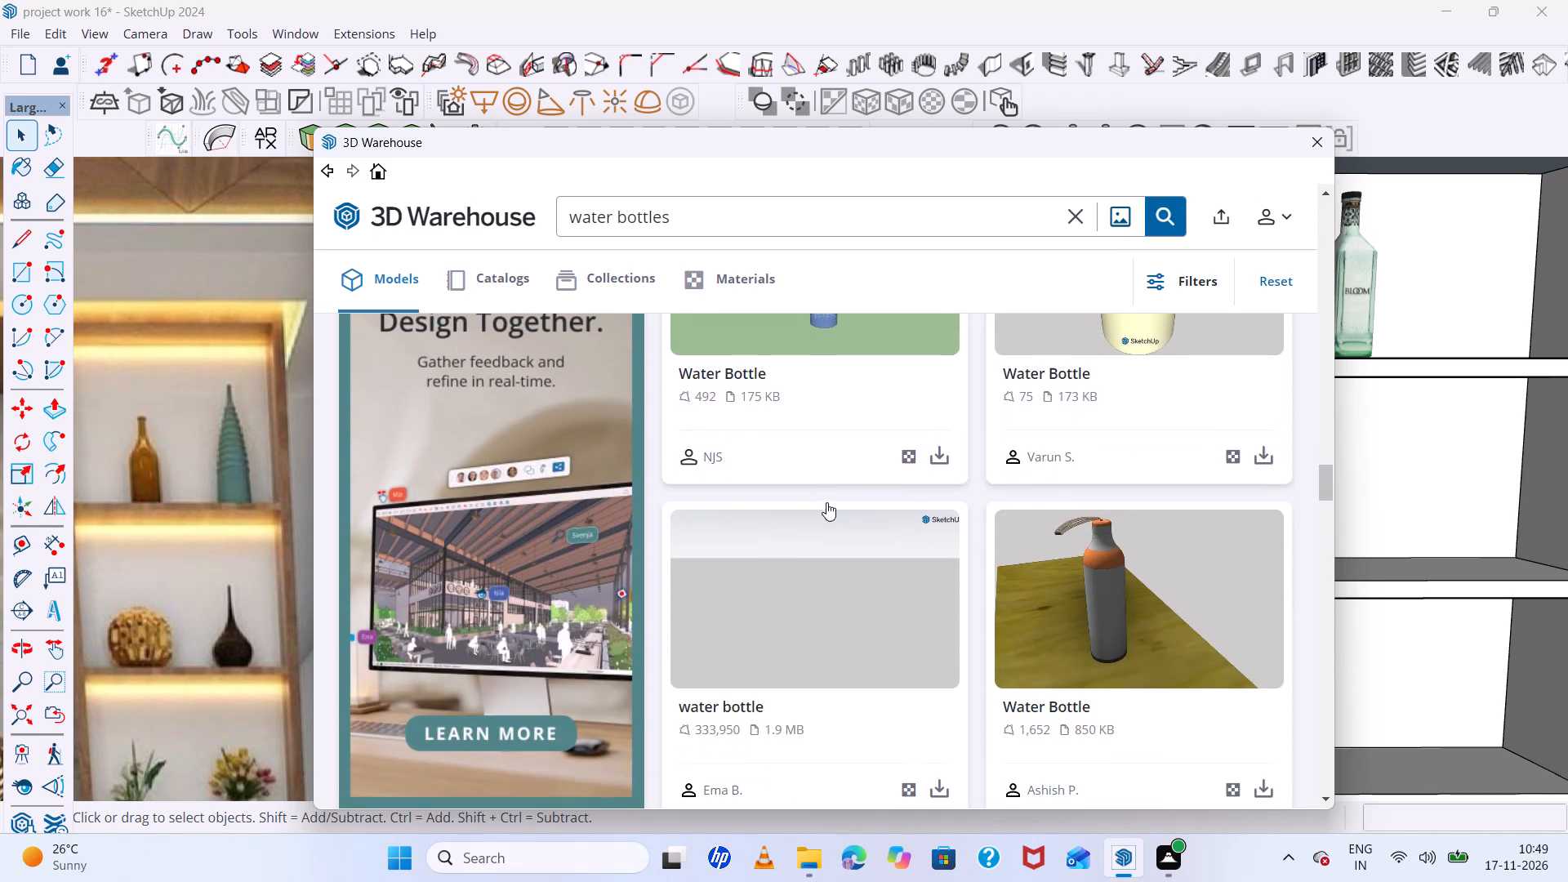
scroll(826, 502, down, 6)
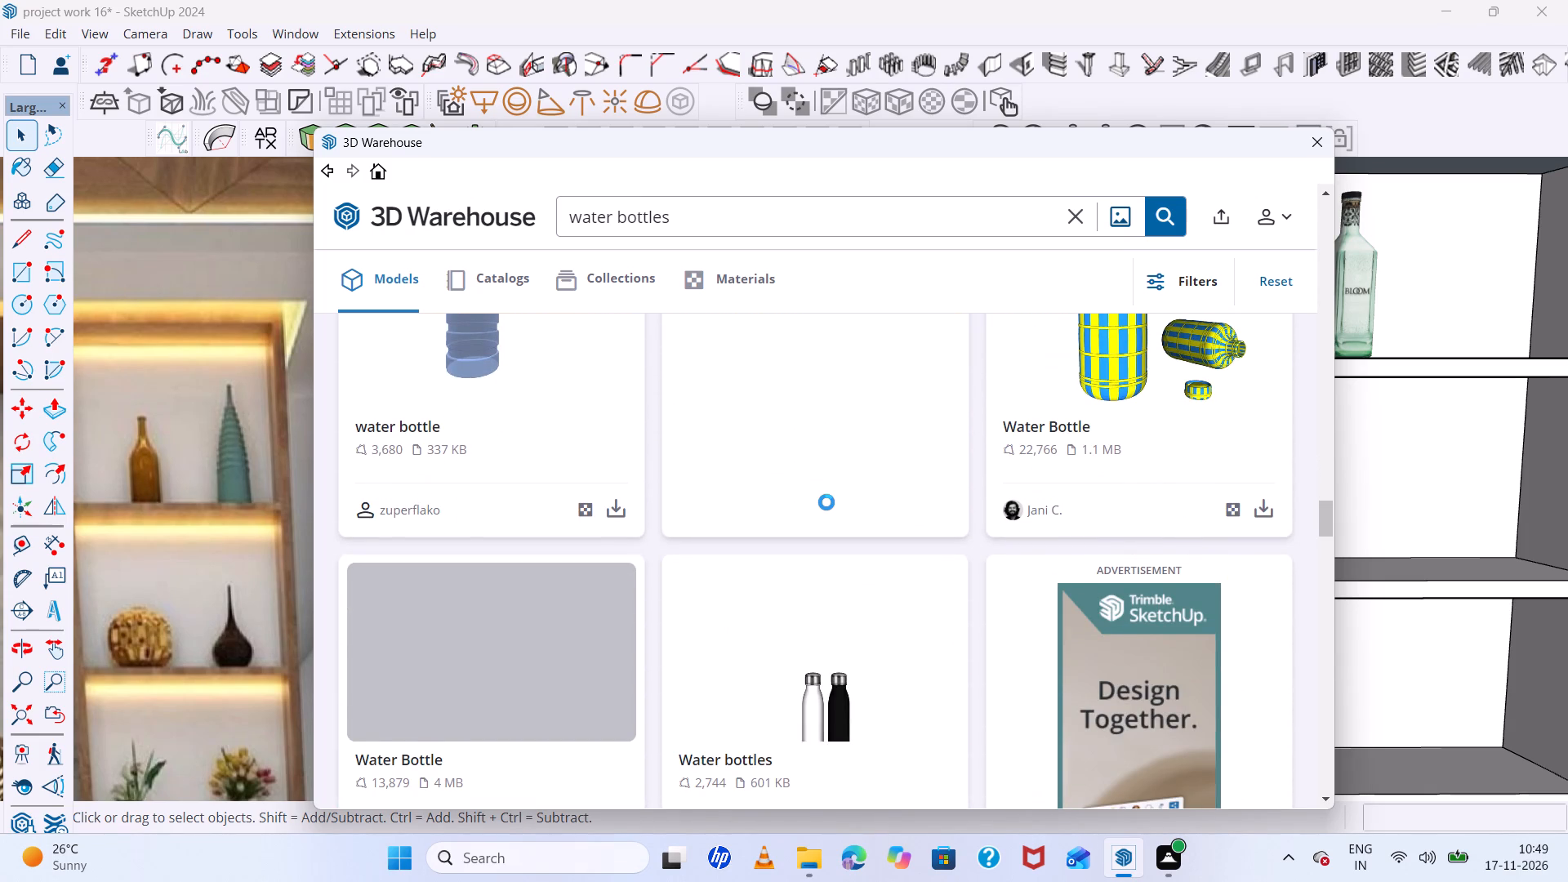
scroll(826, 502, down, 5)
scroll(834, 666, down, 13)
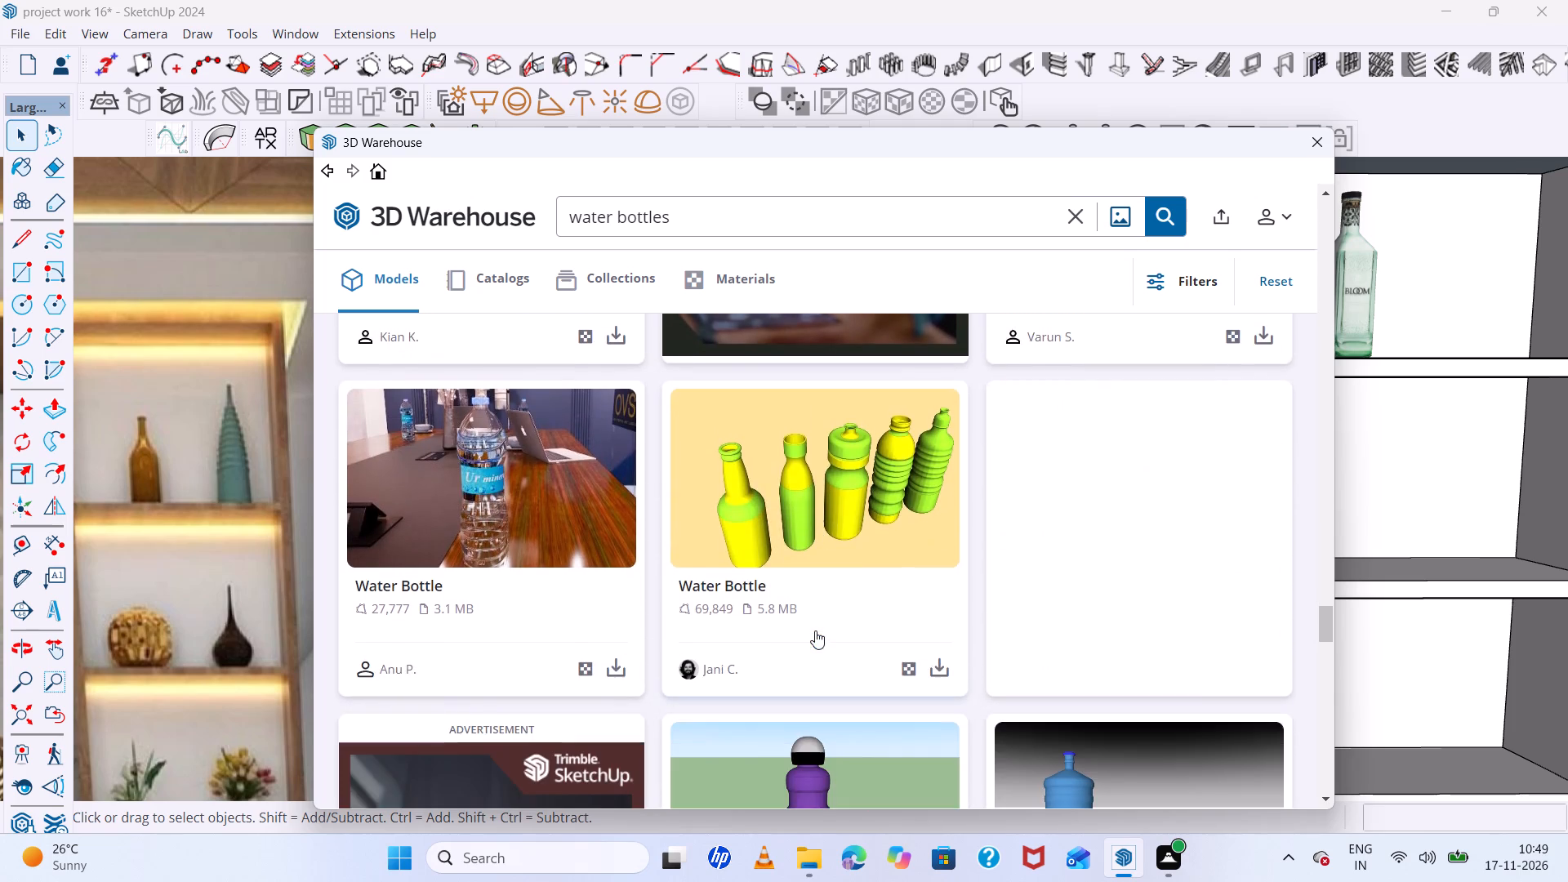
scroll(815, 630, down, 14)
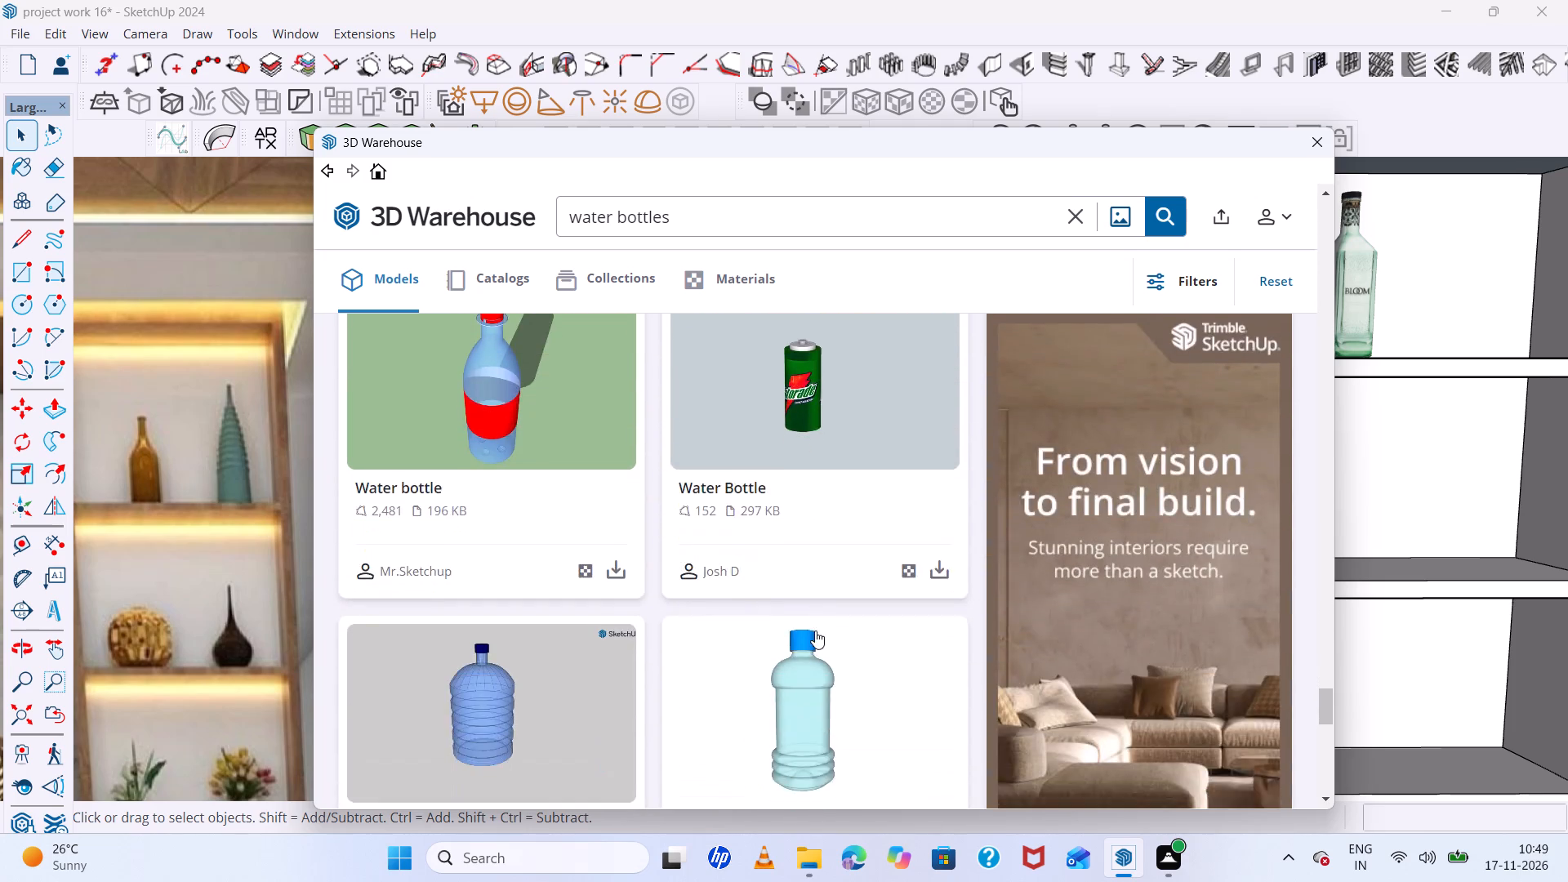
scroll(815, 630, up, 10)
scroll(815, 630, down, 2)
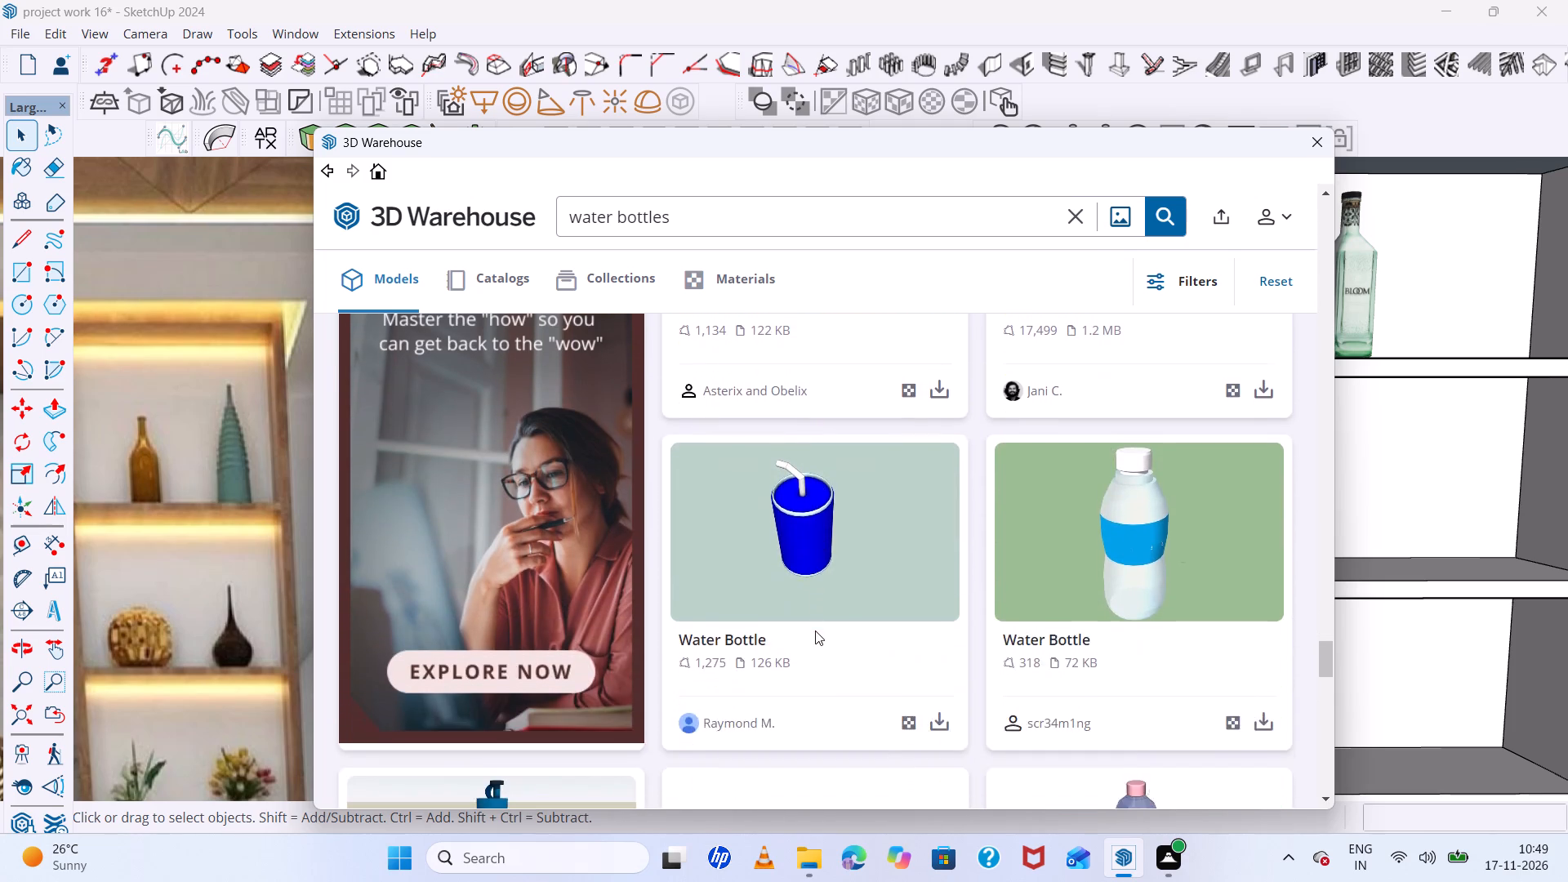
scroll(815, 630, up, 4)
scroll(815, 630, down, 10)
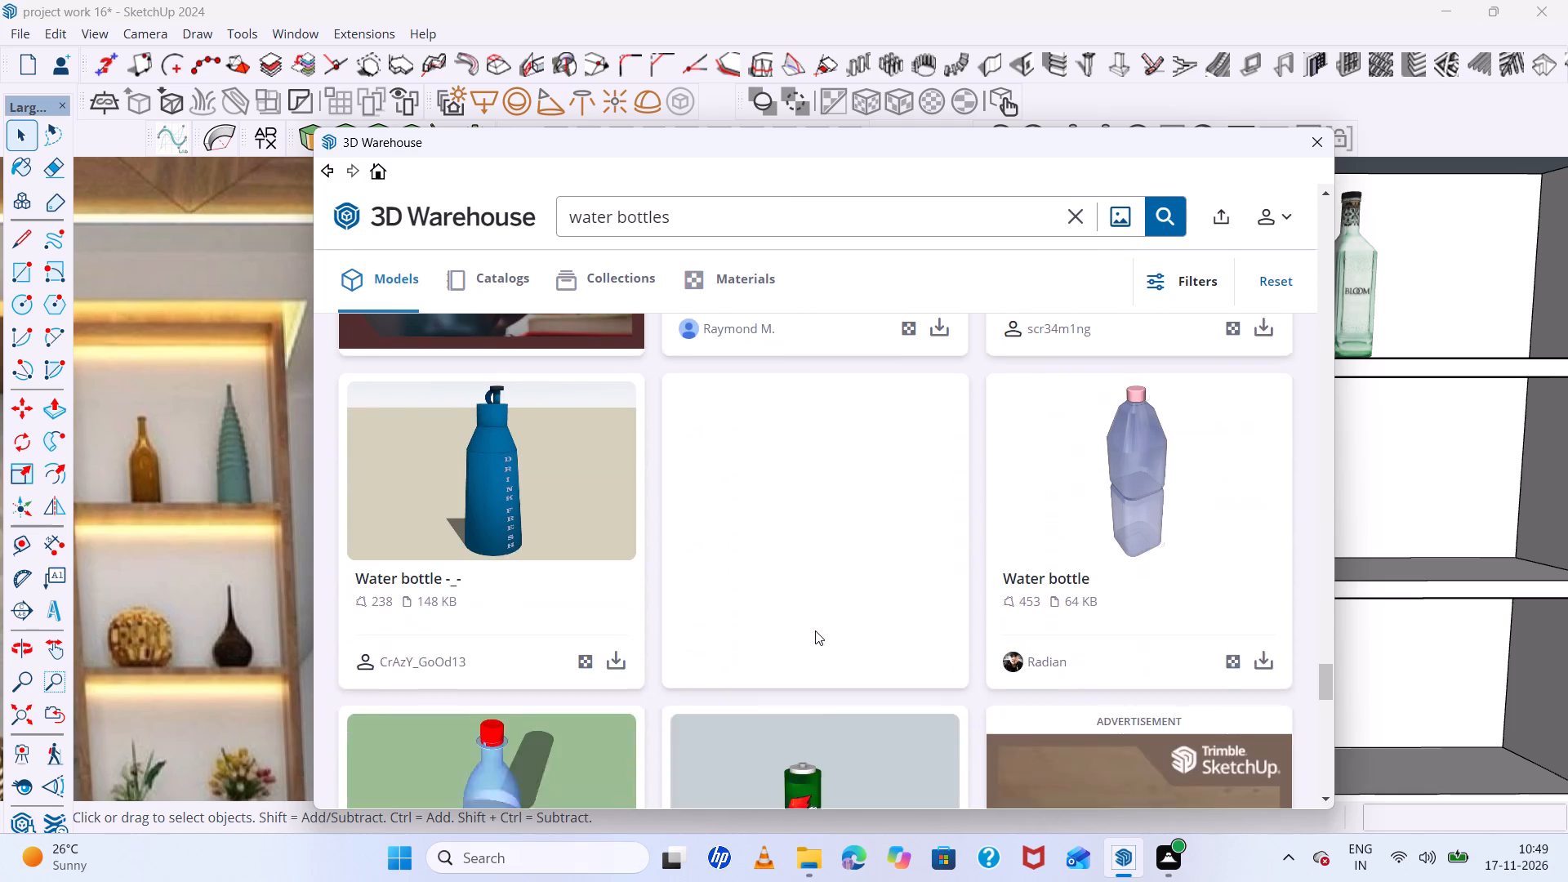
scroll(815, 630, down, 8)
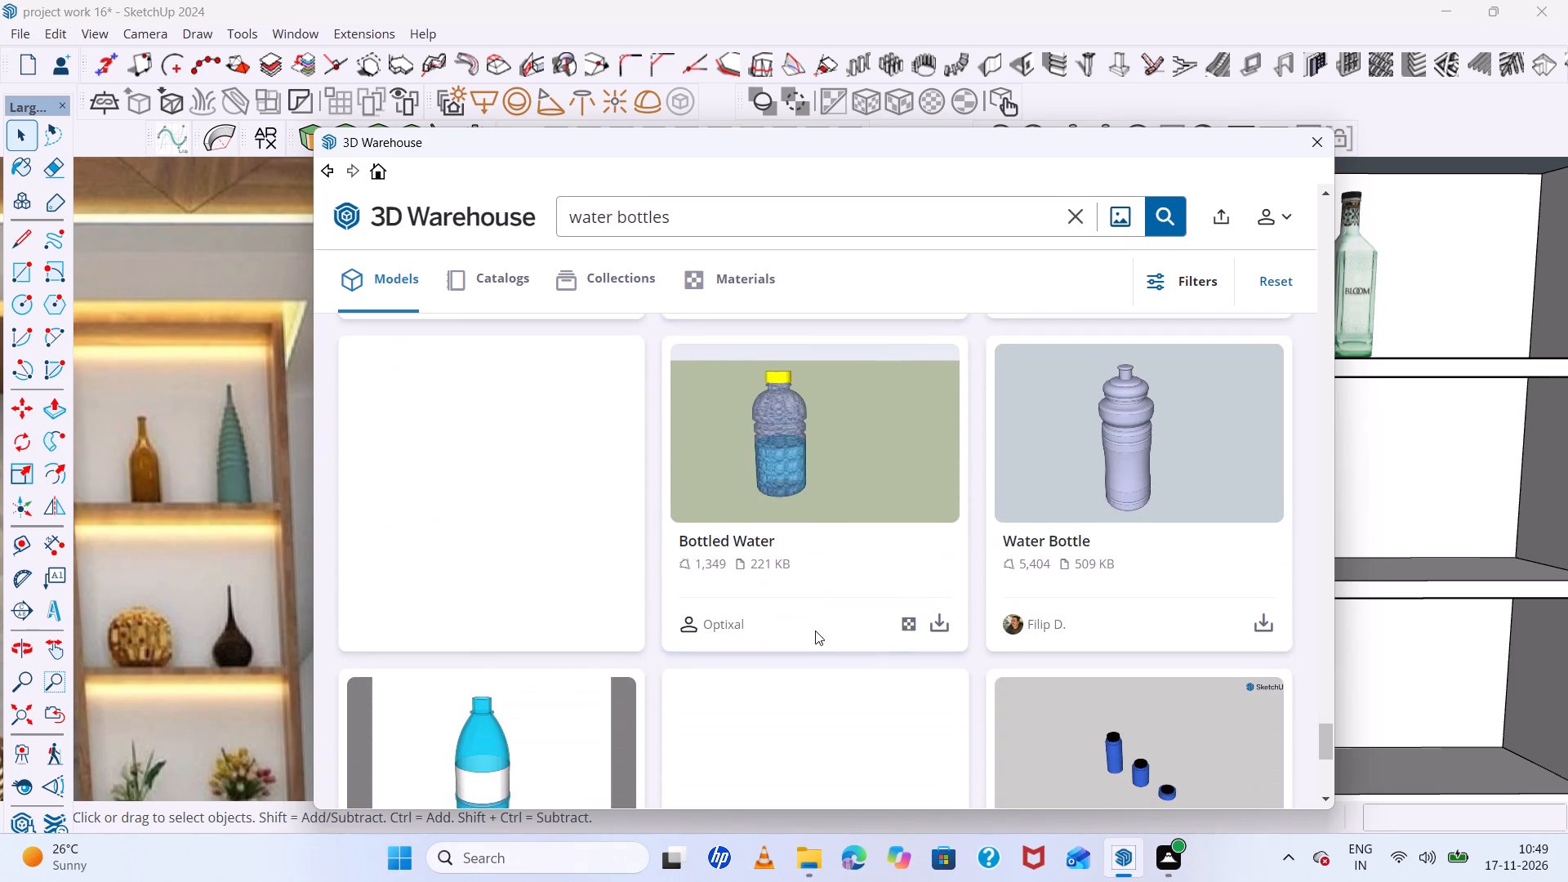
scroll(815, 630, down, 14)
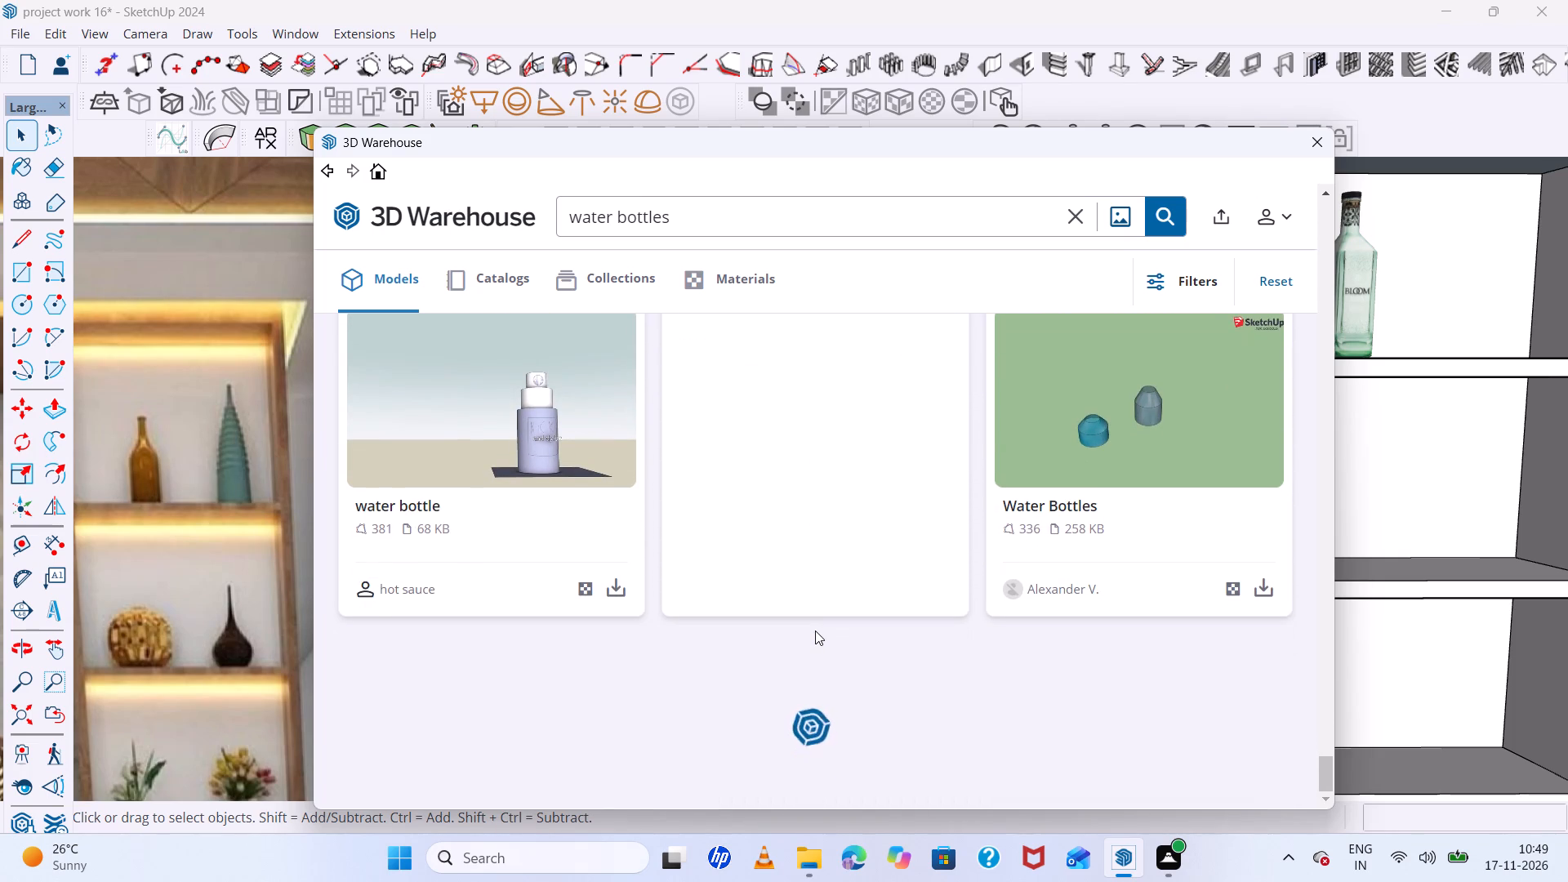
scroll(813, 626, up, 3)
scroll(786, 558, up, 6)
Replace the water bottle query with a 3D Warehouse search for decorative items.
click(696, 215)
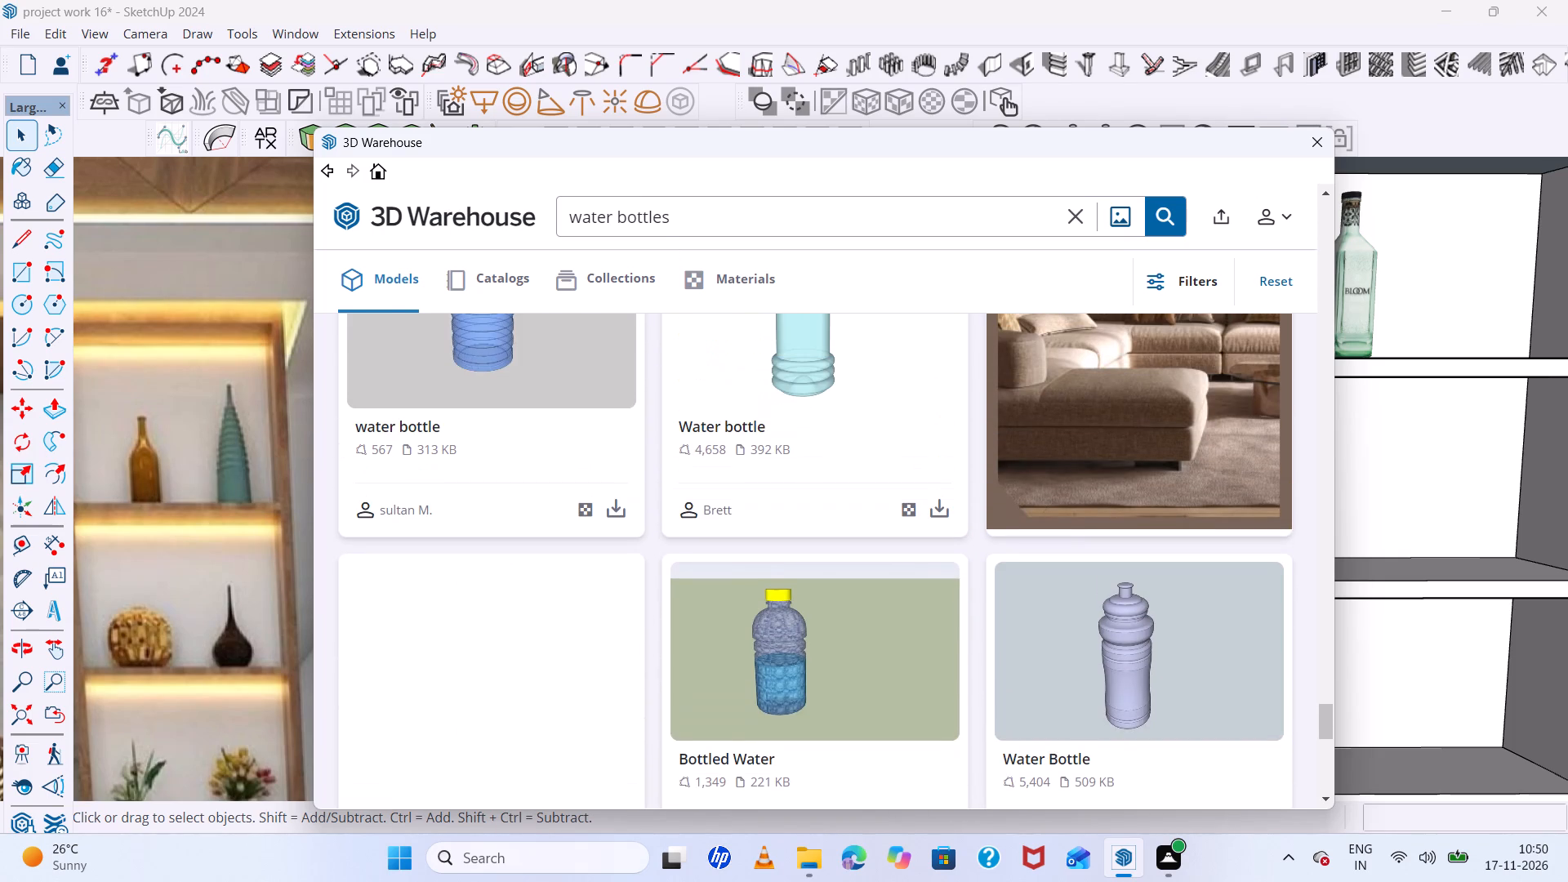
key(BackSpace)
key(BackSpace)
key(BackSpace)
key(BackSpace)
key(BackSpace)
key(BackSpace)
key(BackSpace)
key(BackSpace)
key(BackSpace)
key(BackSpace)
key(BackSpace)
key(BackSpace)
key(BackSpace)
key(BackSpace)
key(BackSpace)
key(BackSpace)
key(BackSpace)
key(BackSpace)
key(BackSpace)
key(BackSpace)
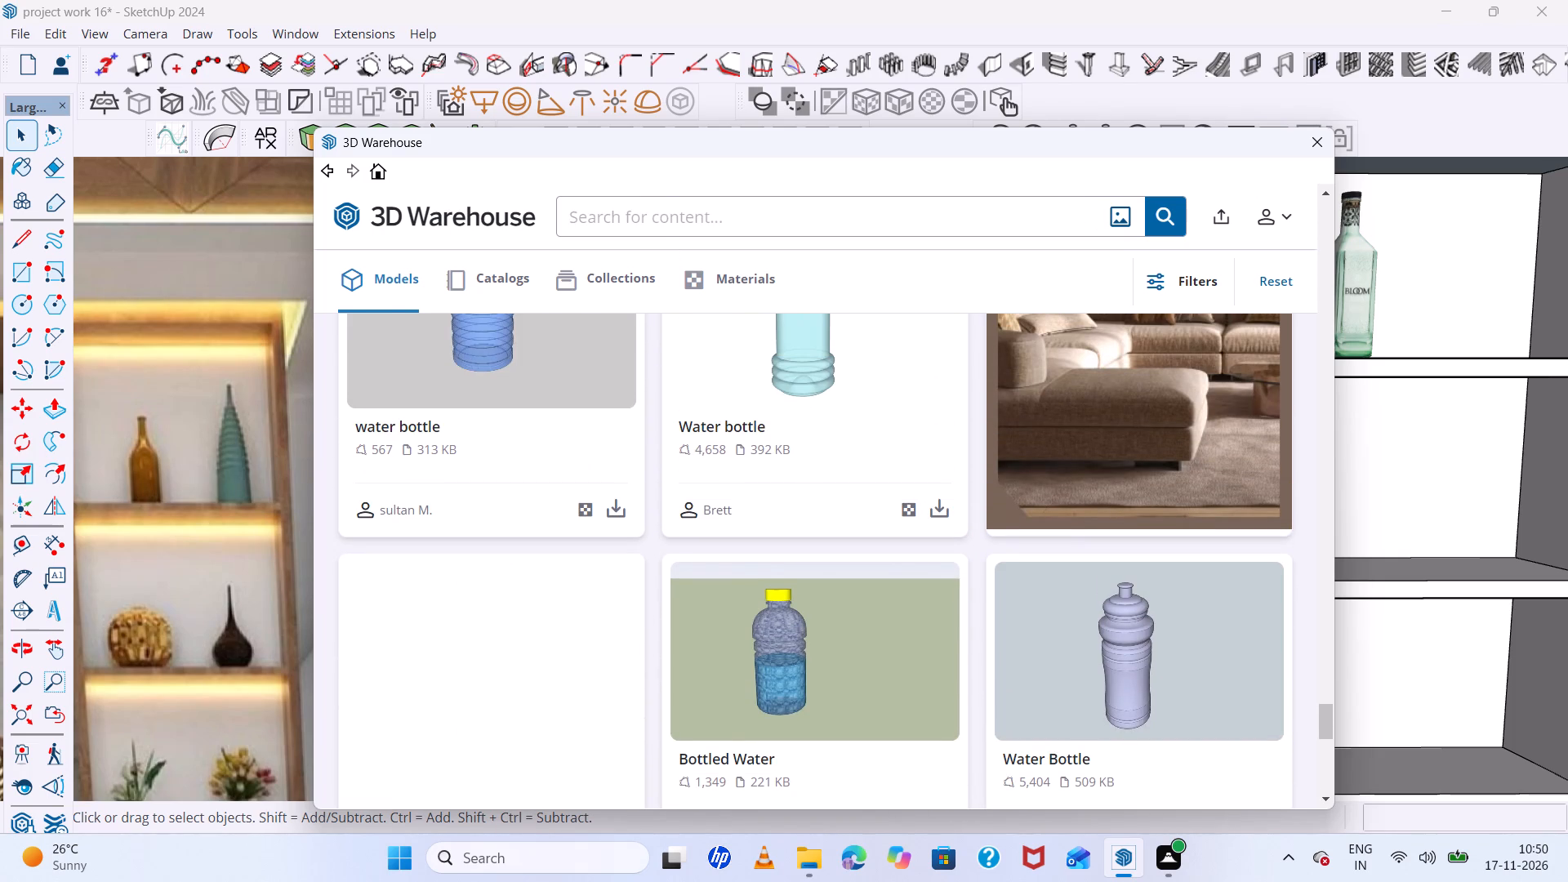
text(de)
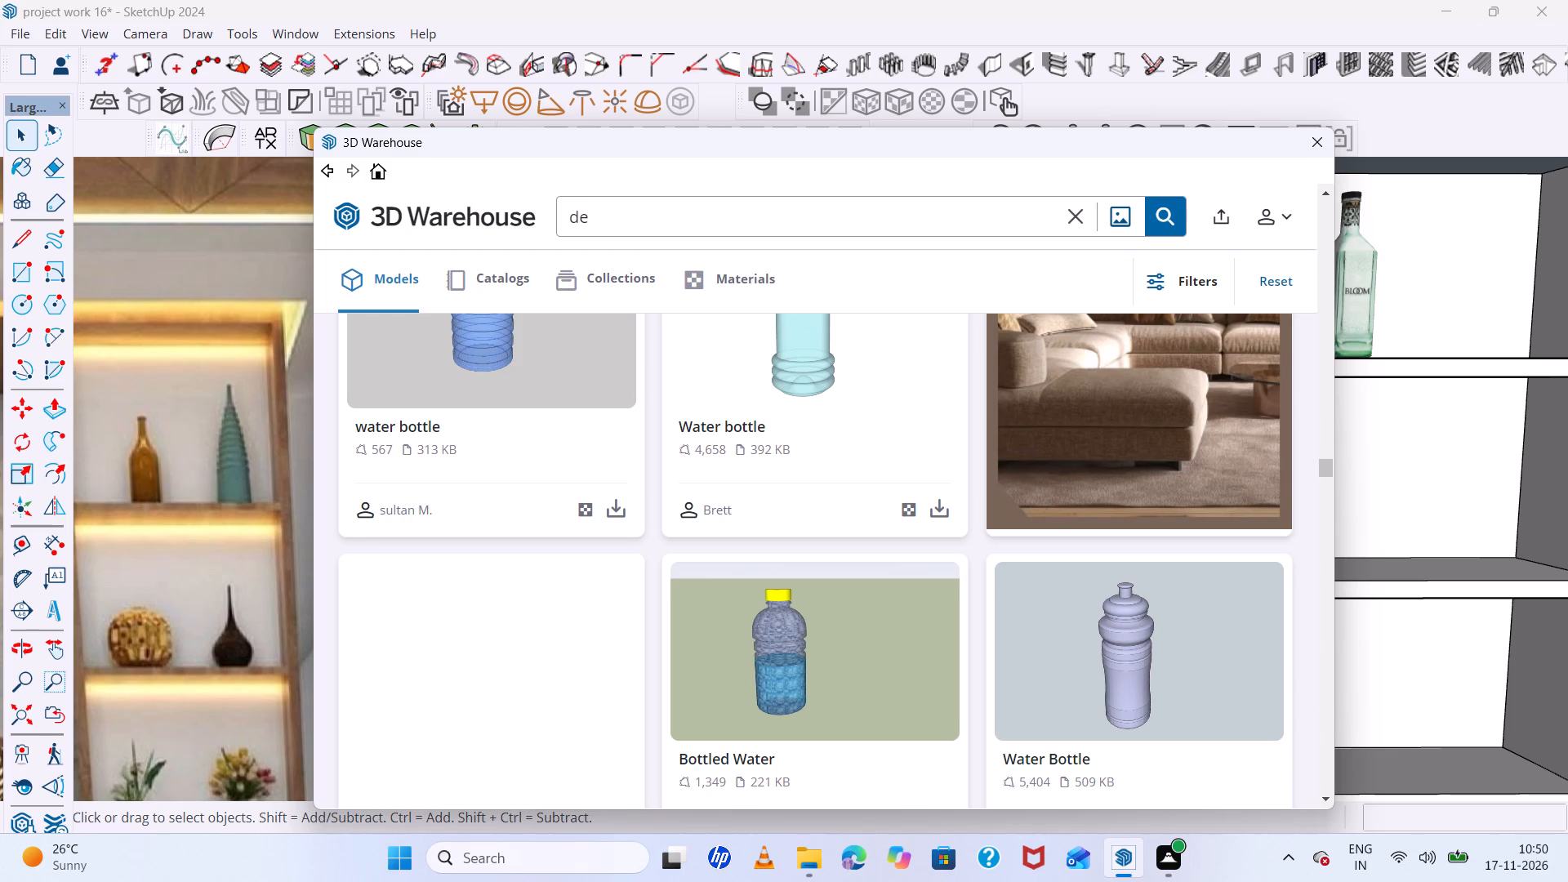
text(corative)
key(space)
text(items)
key(Return)
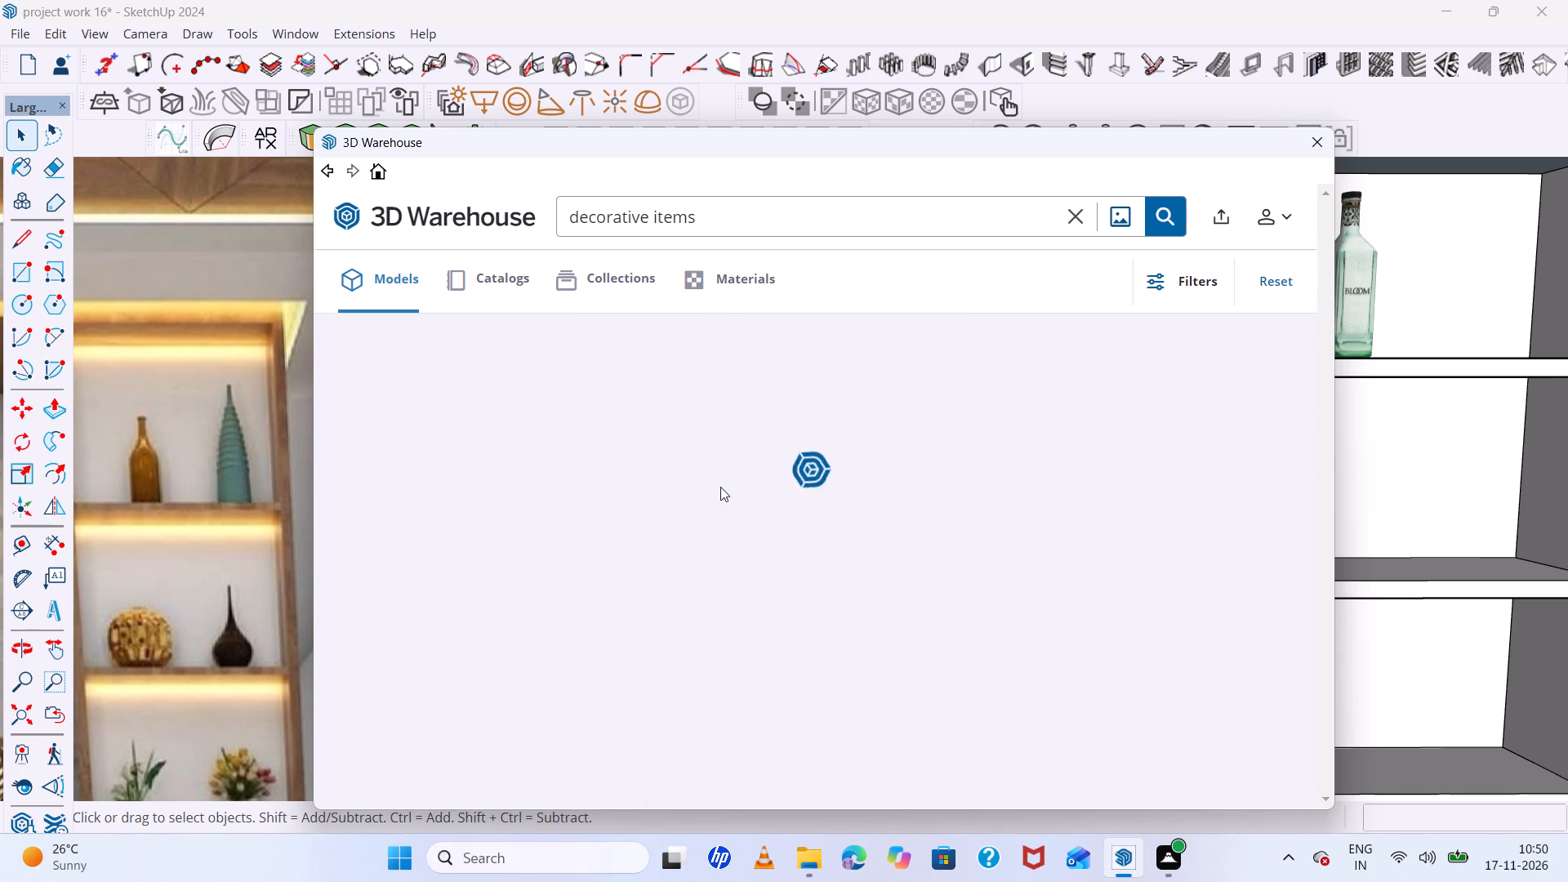
Browse the decorative item models for a set containing bottles or vases suited to the third cabinet's shelves.
scroll(715, 516, down, 1)
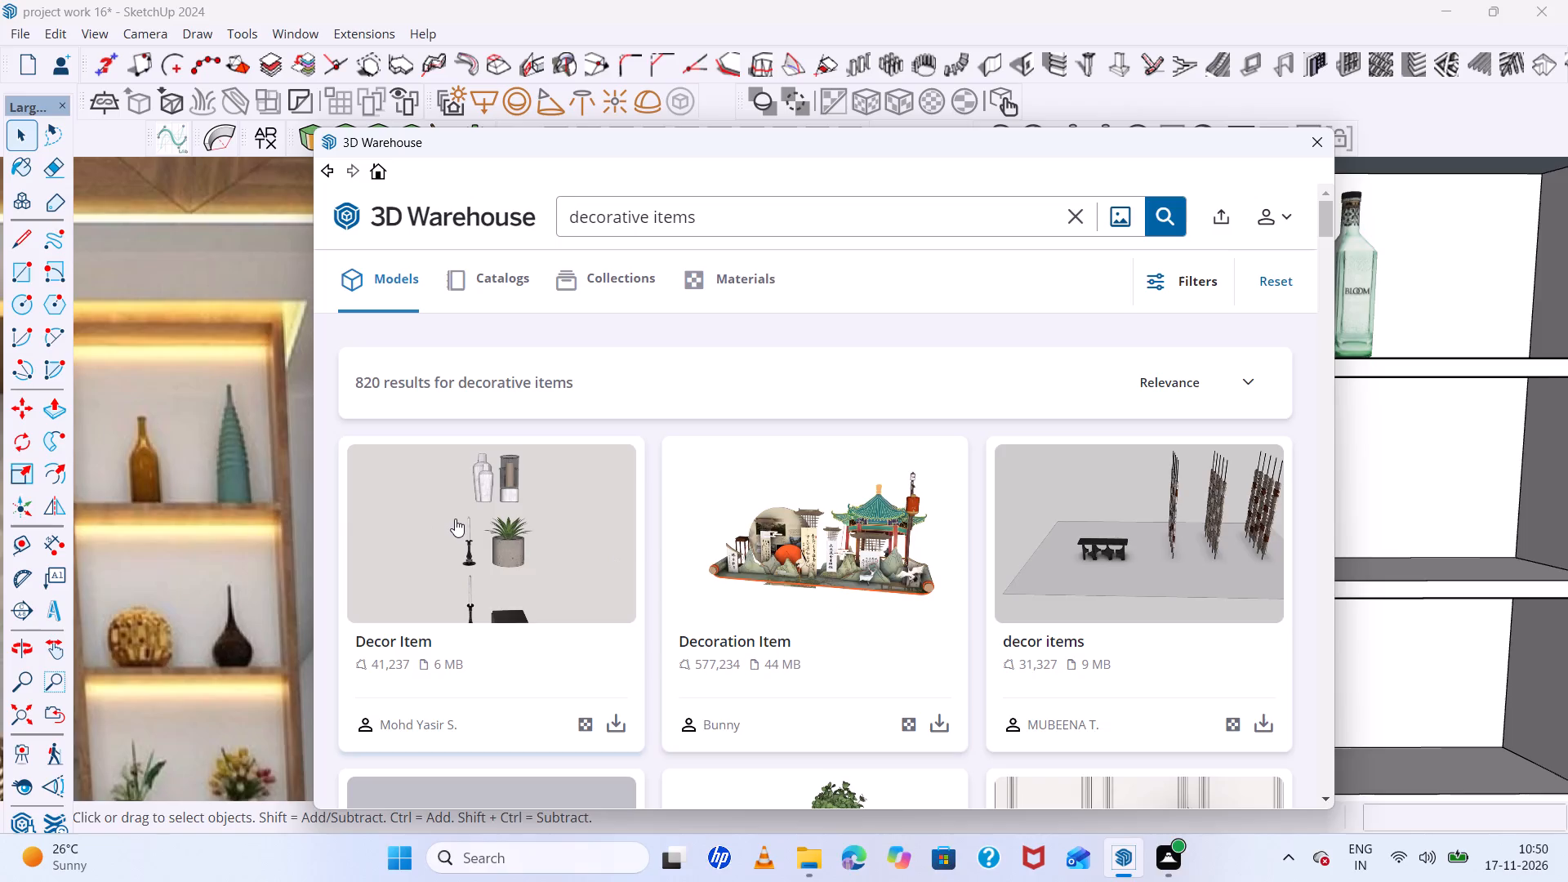
scroll(456, 519, down, 2)
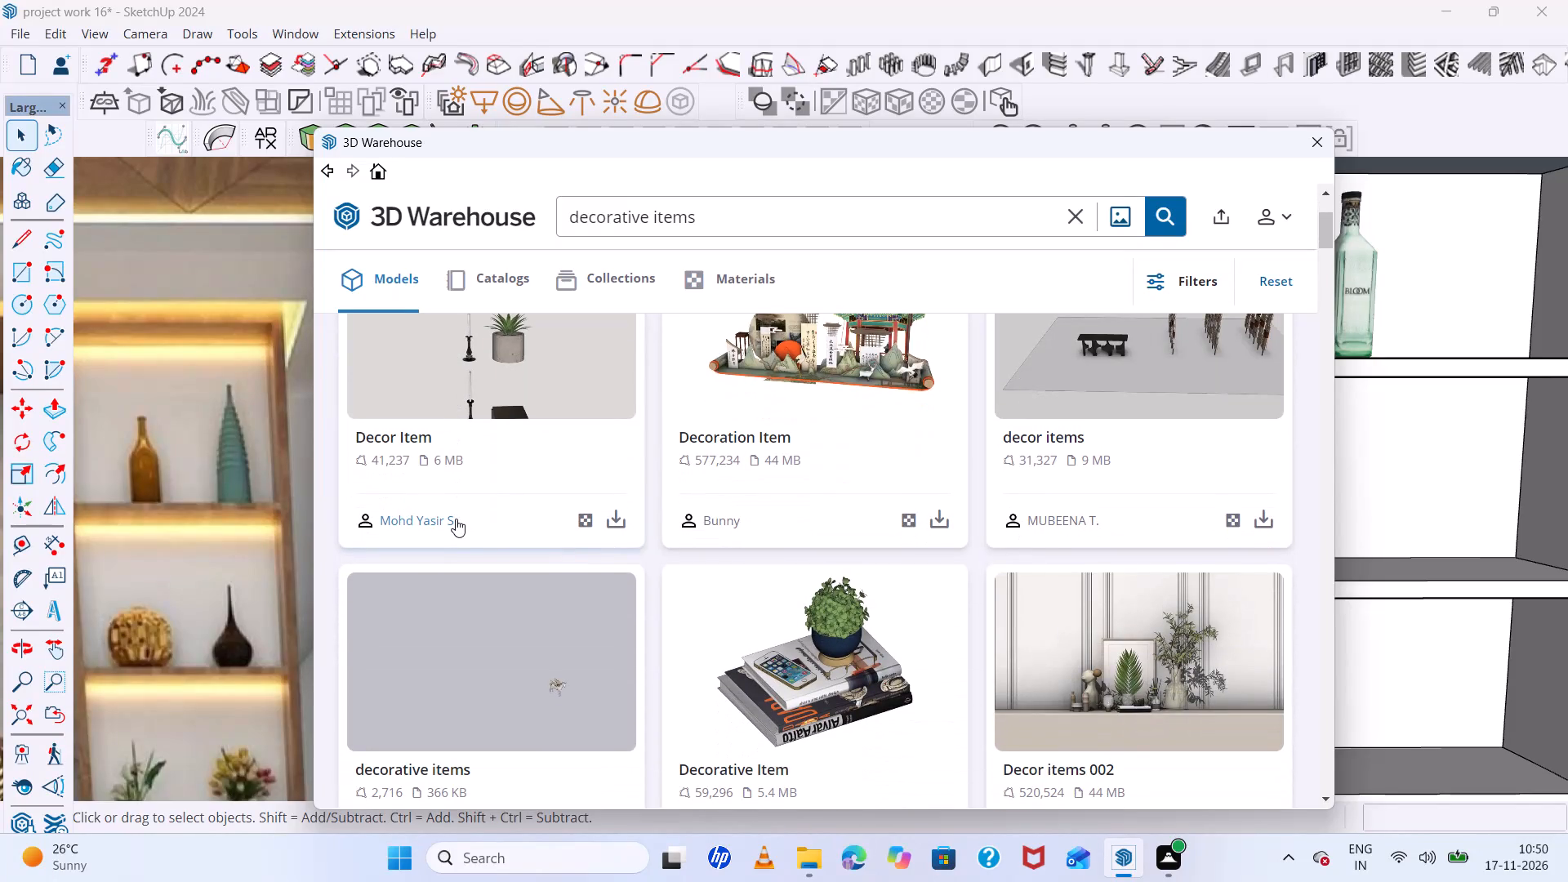
scroll(457, 516, down, 4)
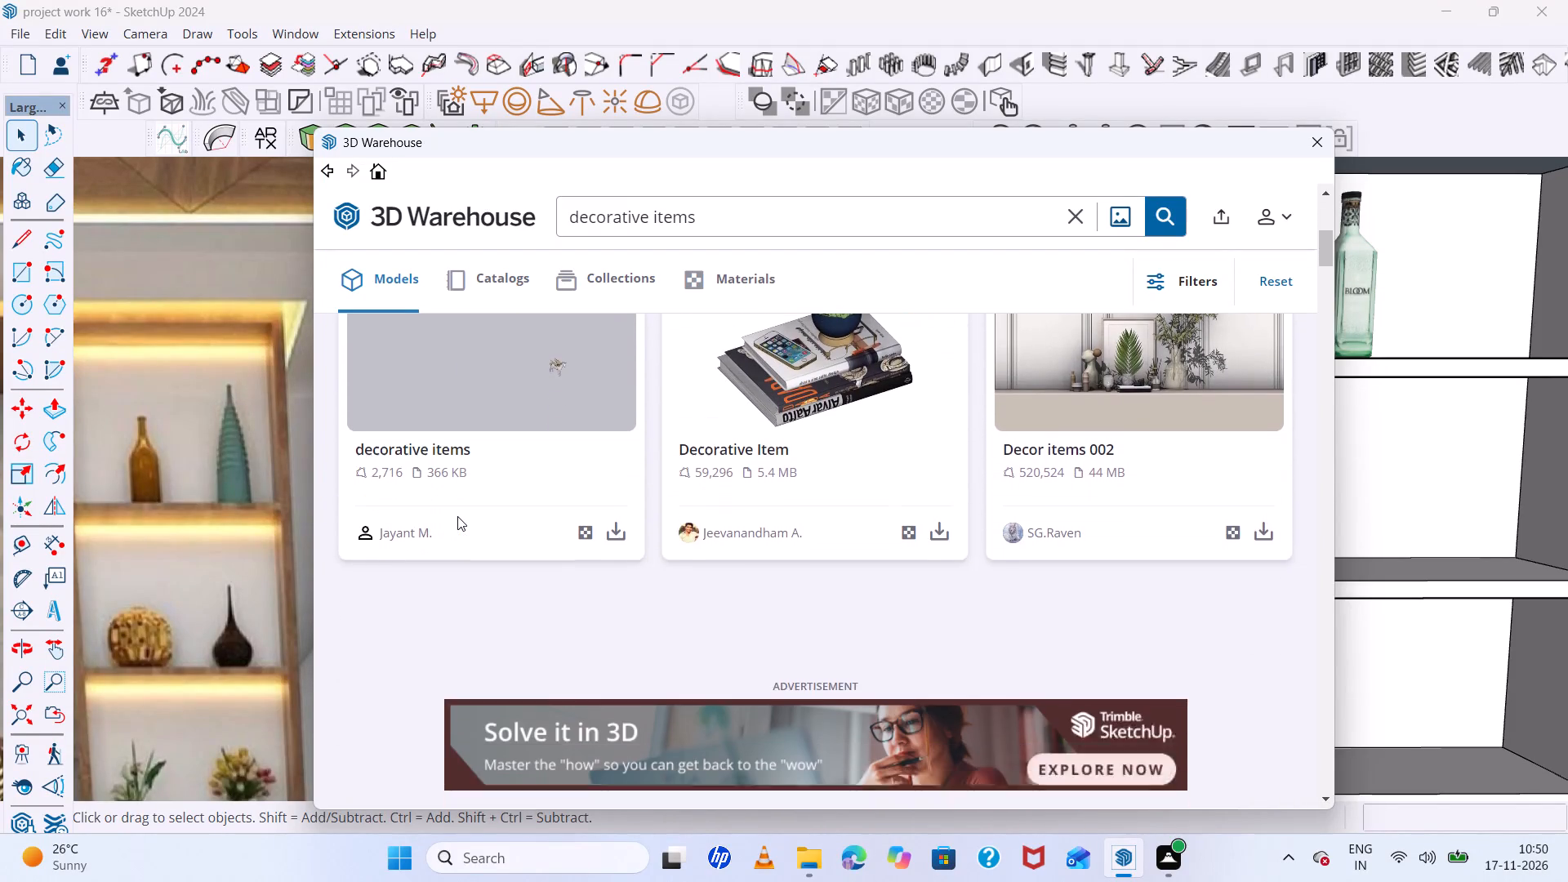
scroll(458, 515, down, 8)
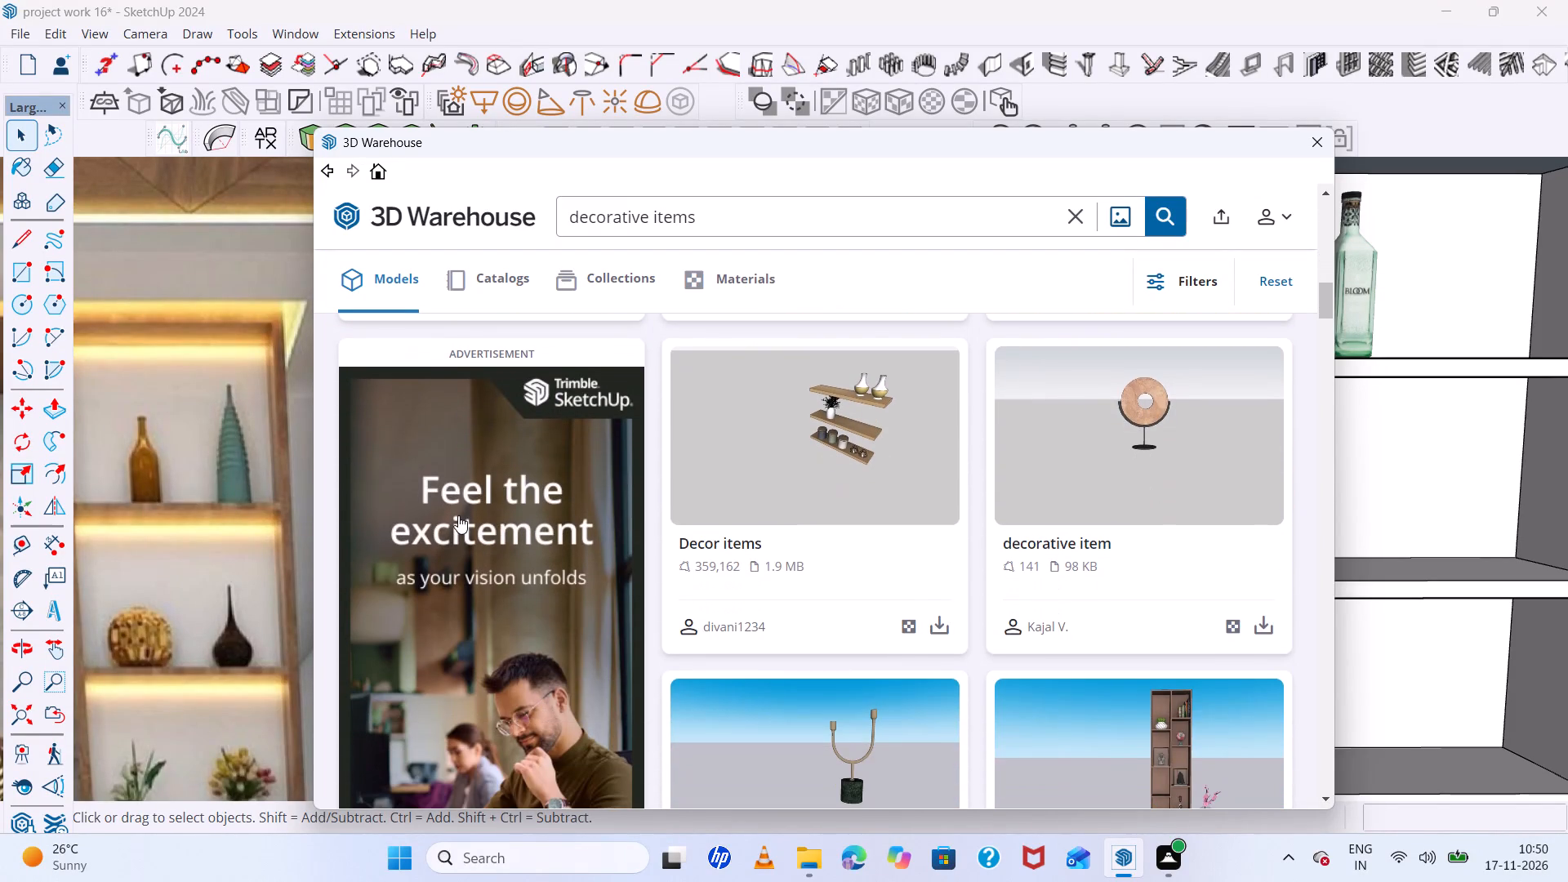
scroll(804, 421, up, 9)
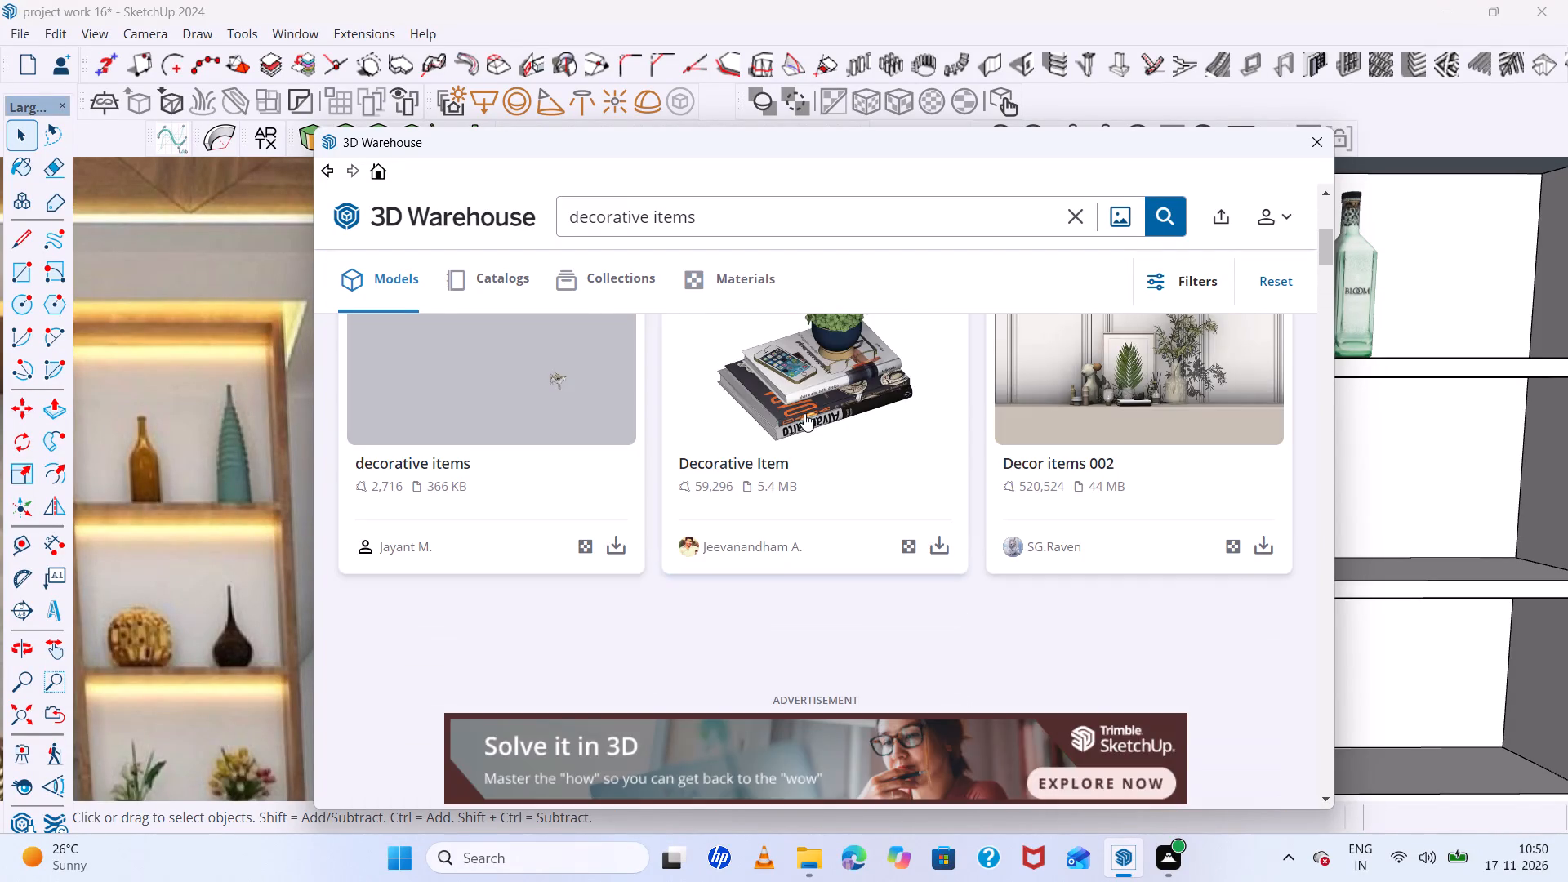
scroll(805, 413, up, 5)
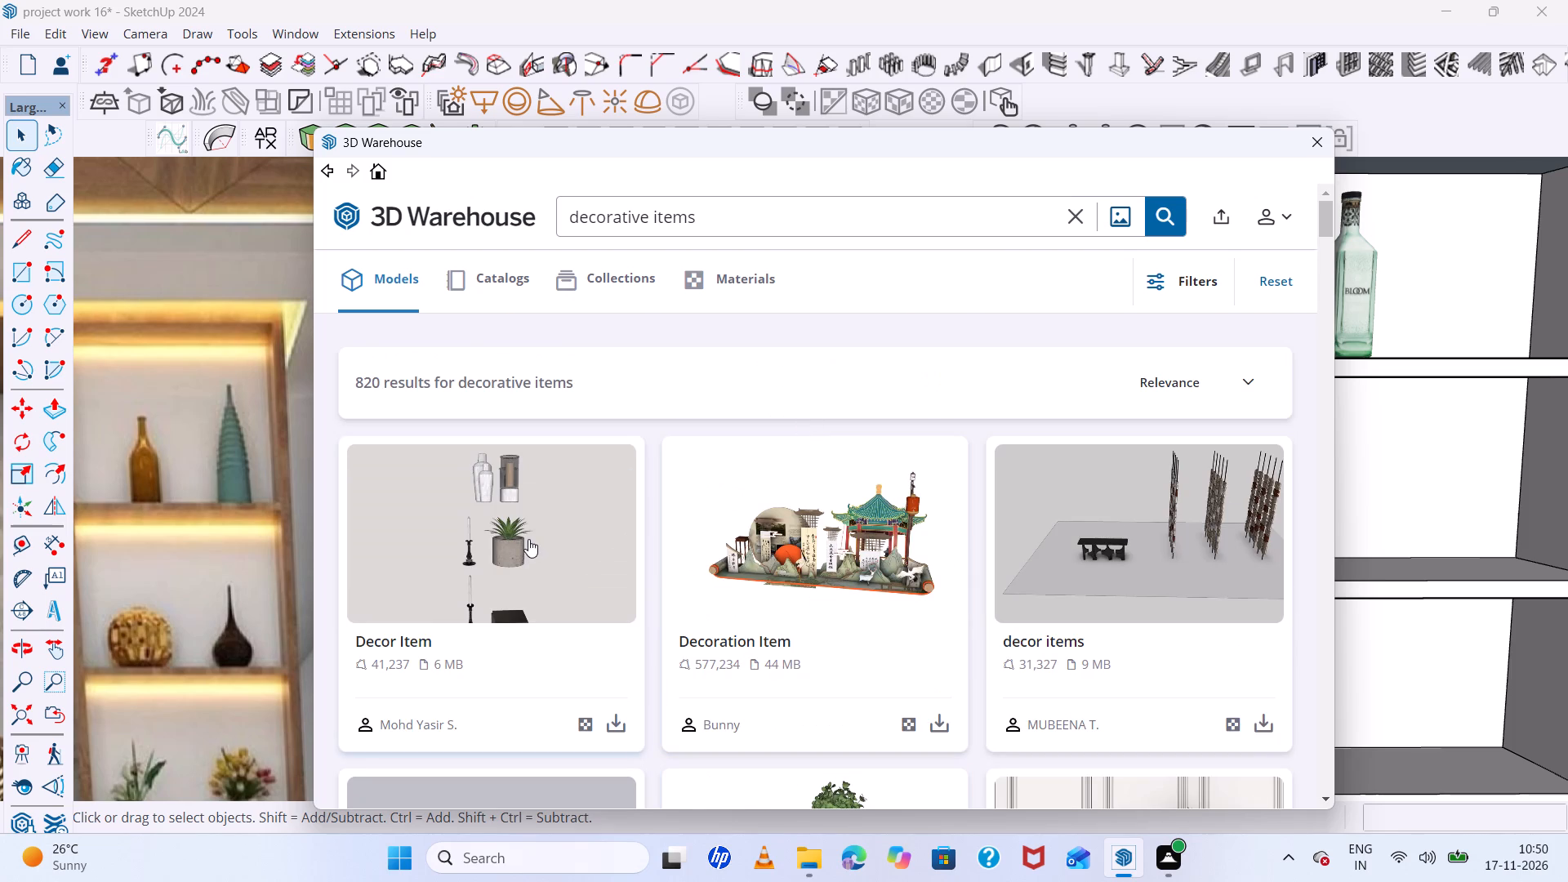
scroll(528, 539, down, 15)
scroll(529, 539, down, 6)
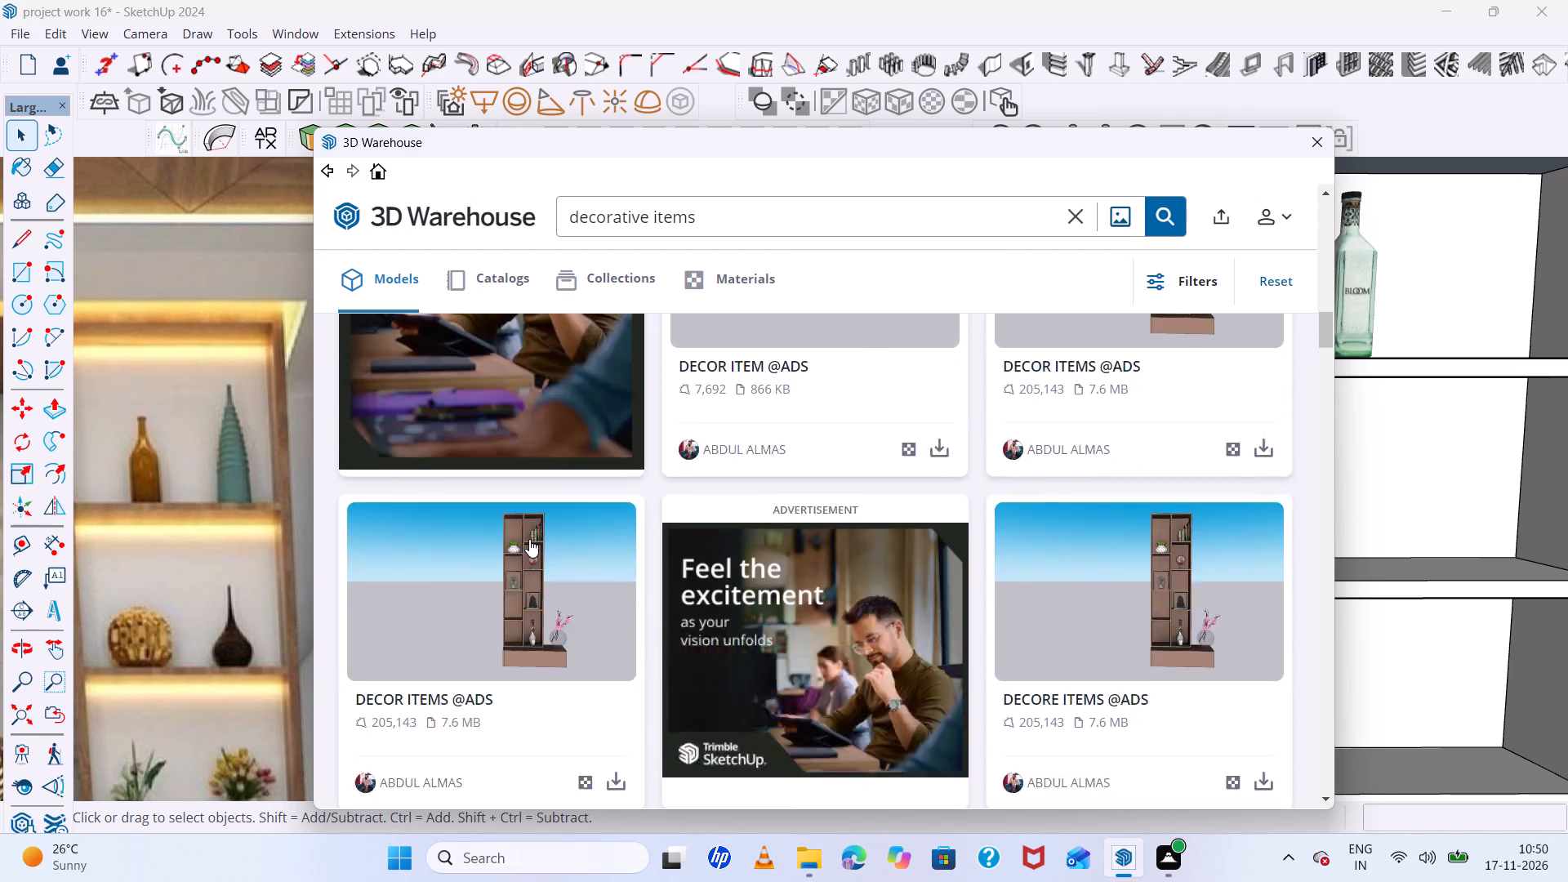
scroll(529, 539, down, 10)
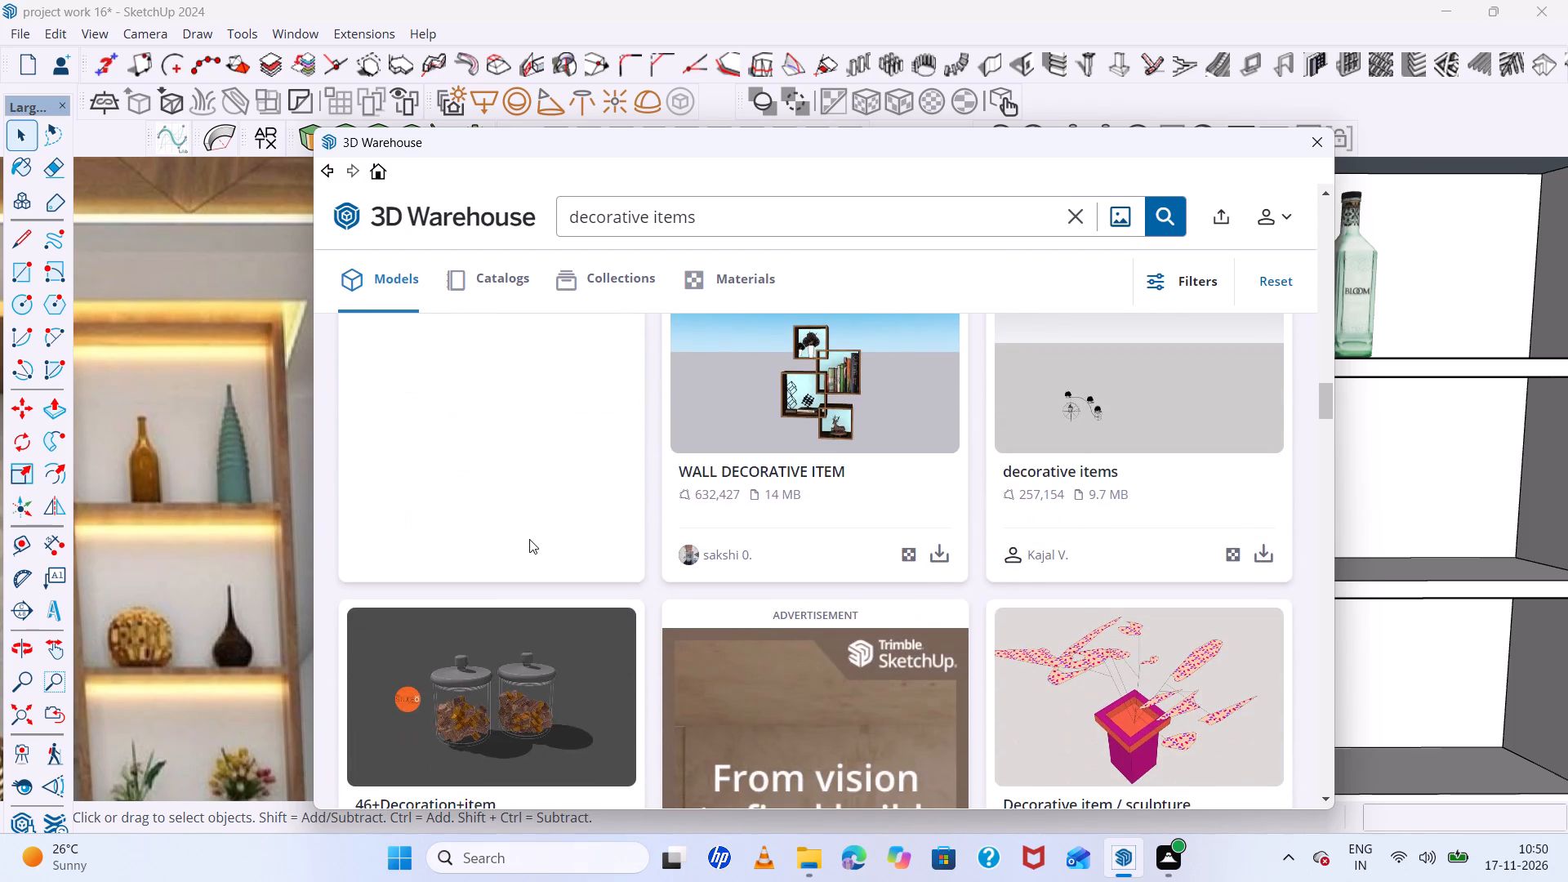
scroll(529, 539, down, 7)
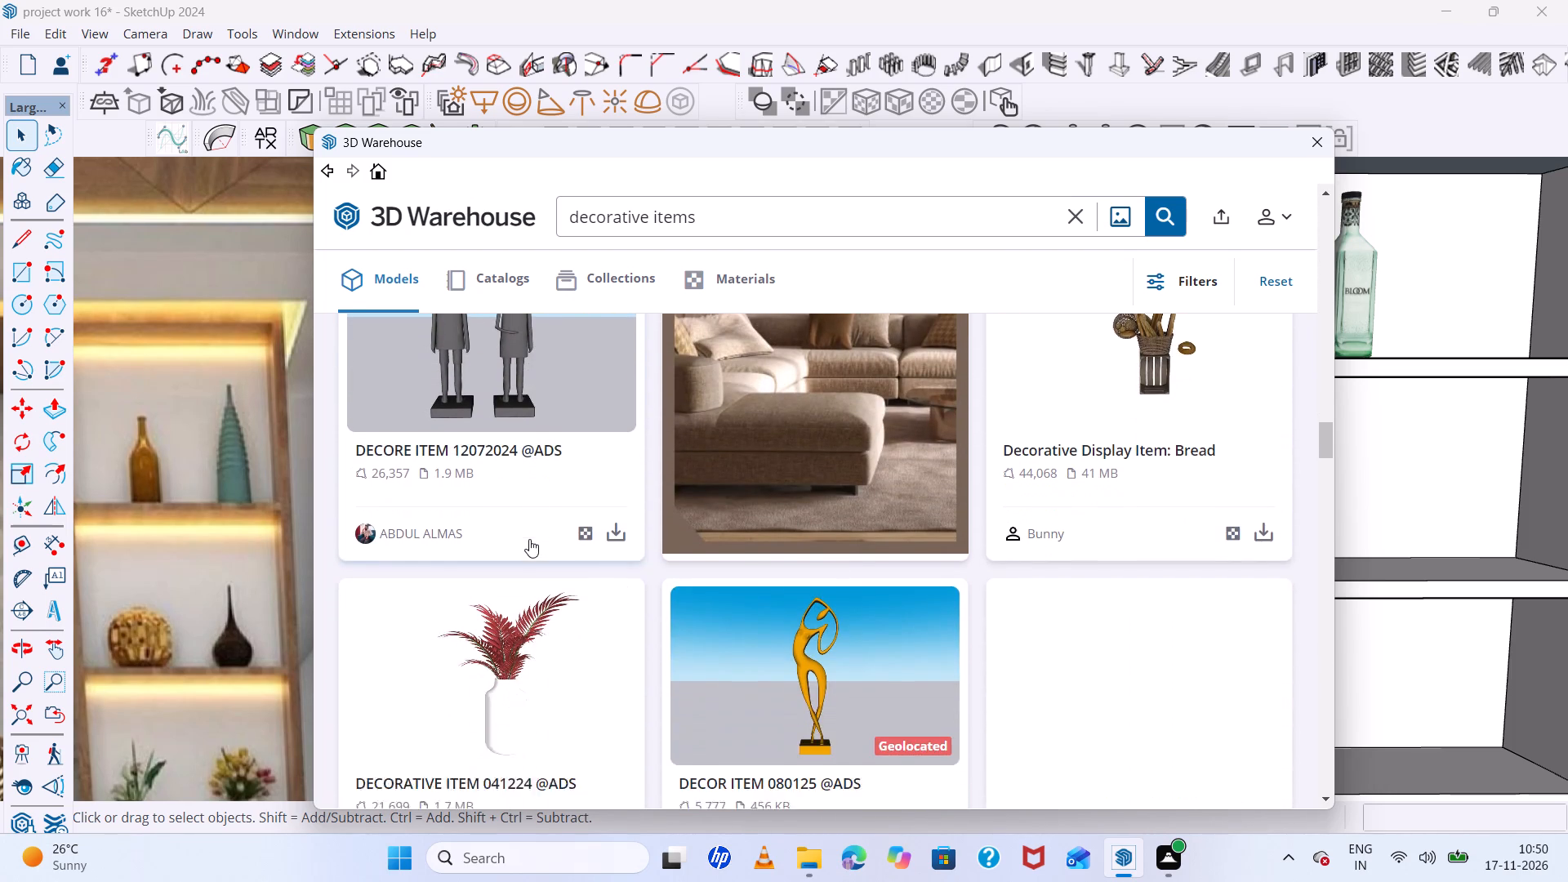
scroll(529, 539, down, 7)
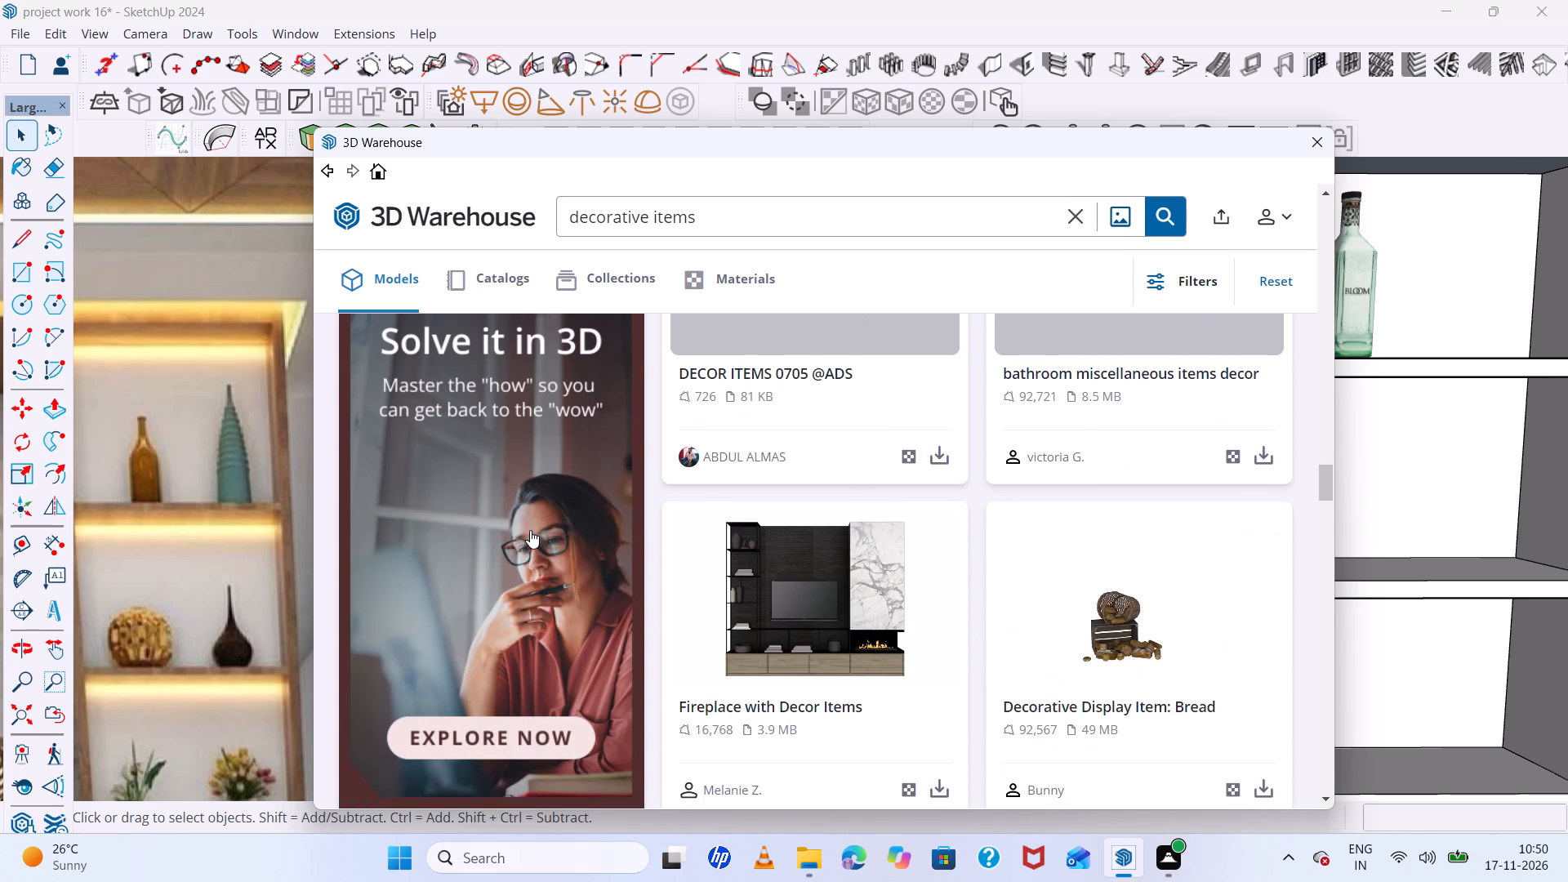
scroll(530, 530, down, 10)
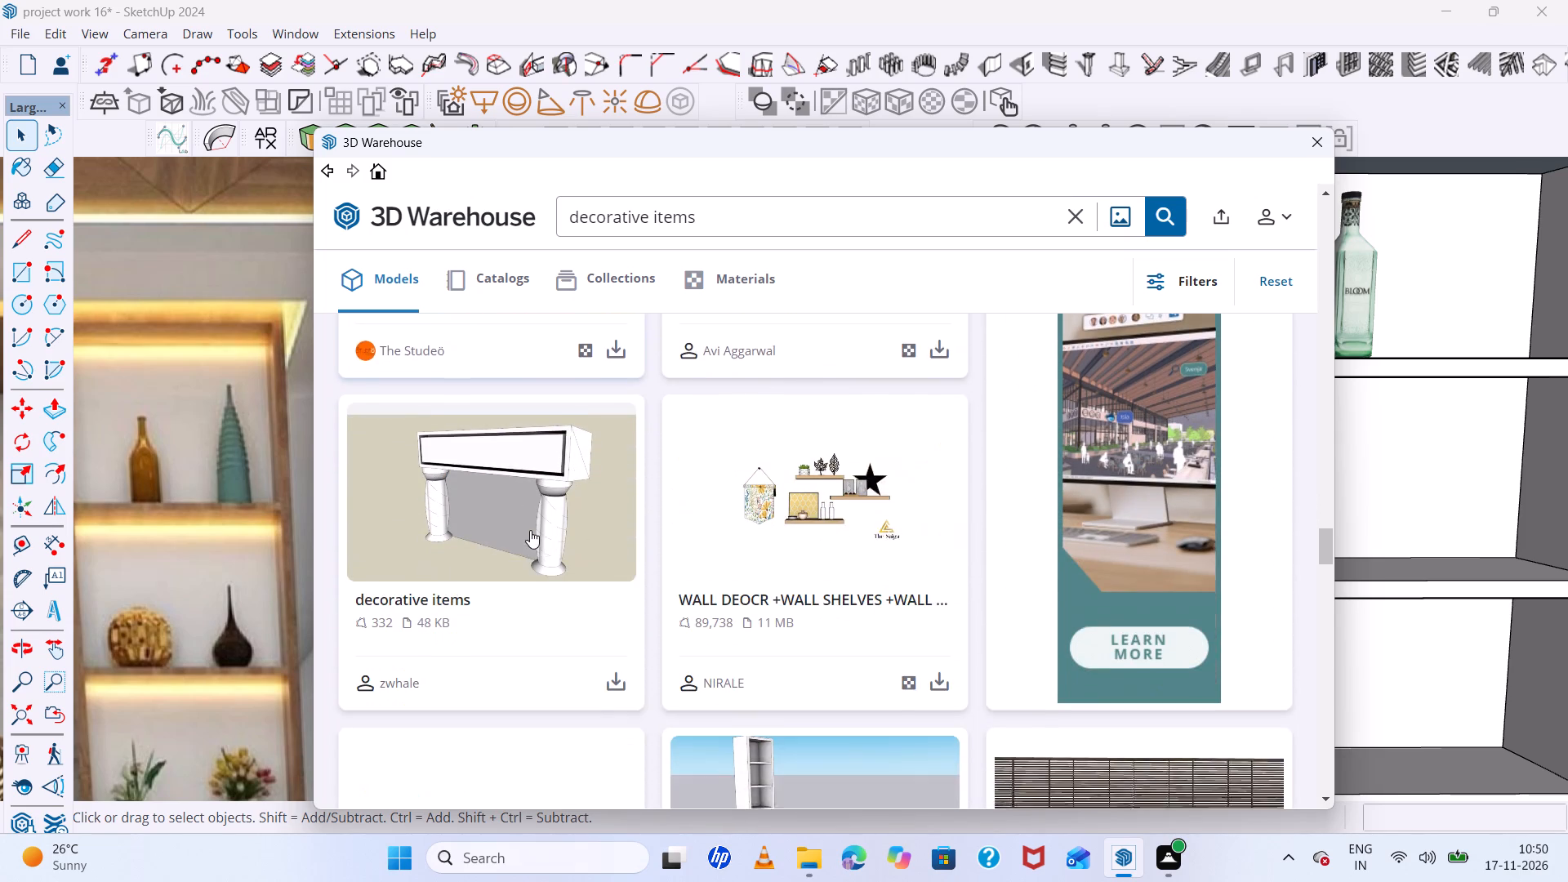
scroll(530, 530, down, 2)
Load the wall decor and wall shelves set with star and hanging art into the model, placing it beside the third cabinet.
click(829, 381)
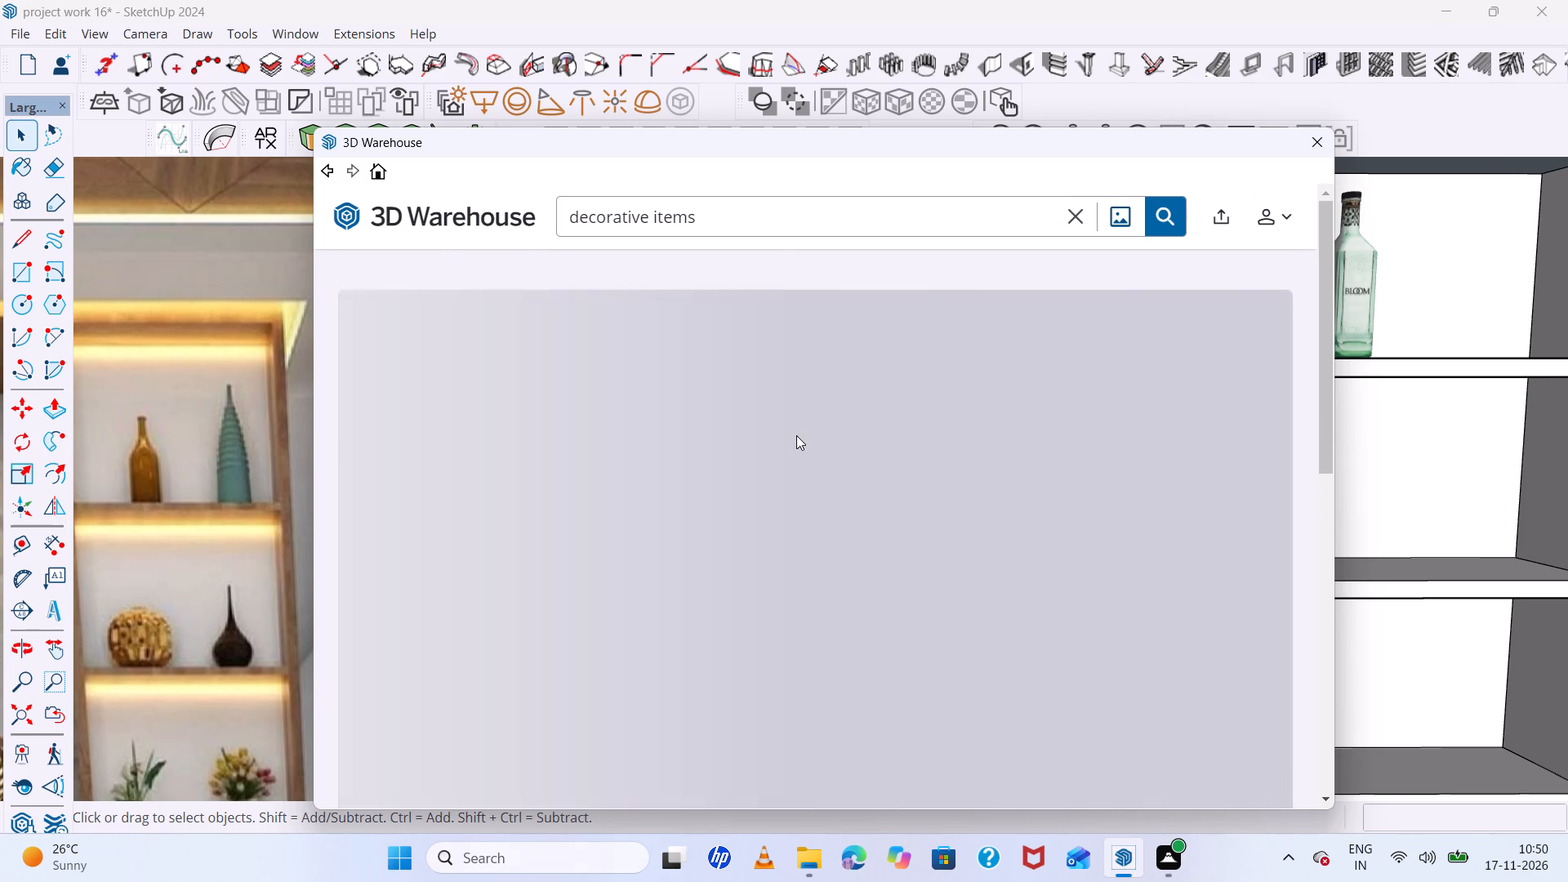
scroll(793, 437, down, 1)
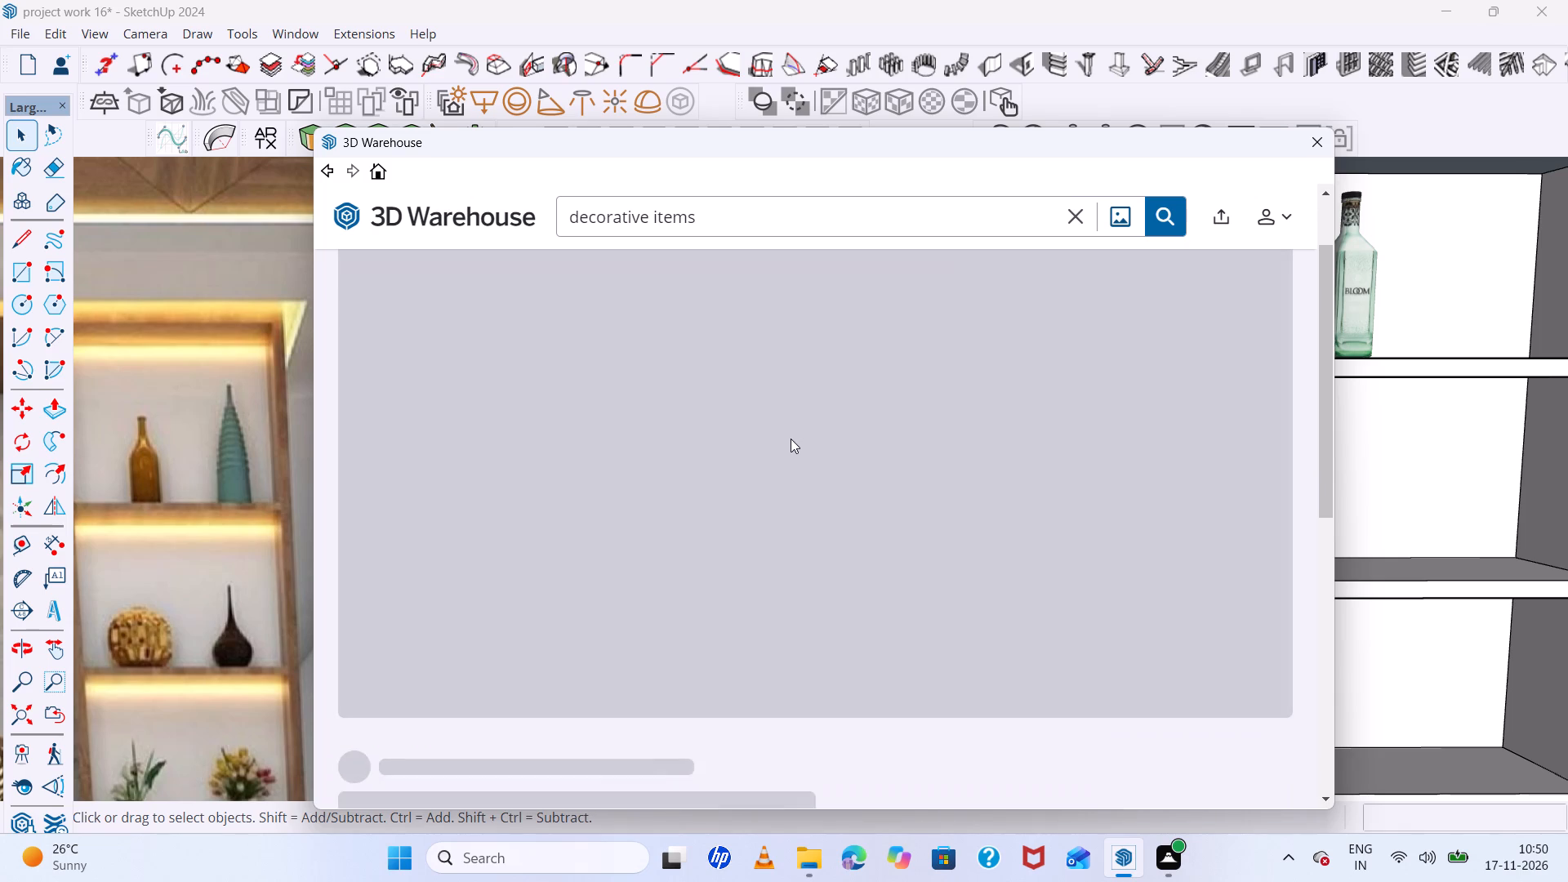
scroll(791, 439, down, 1)
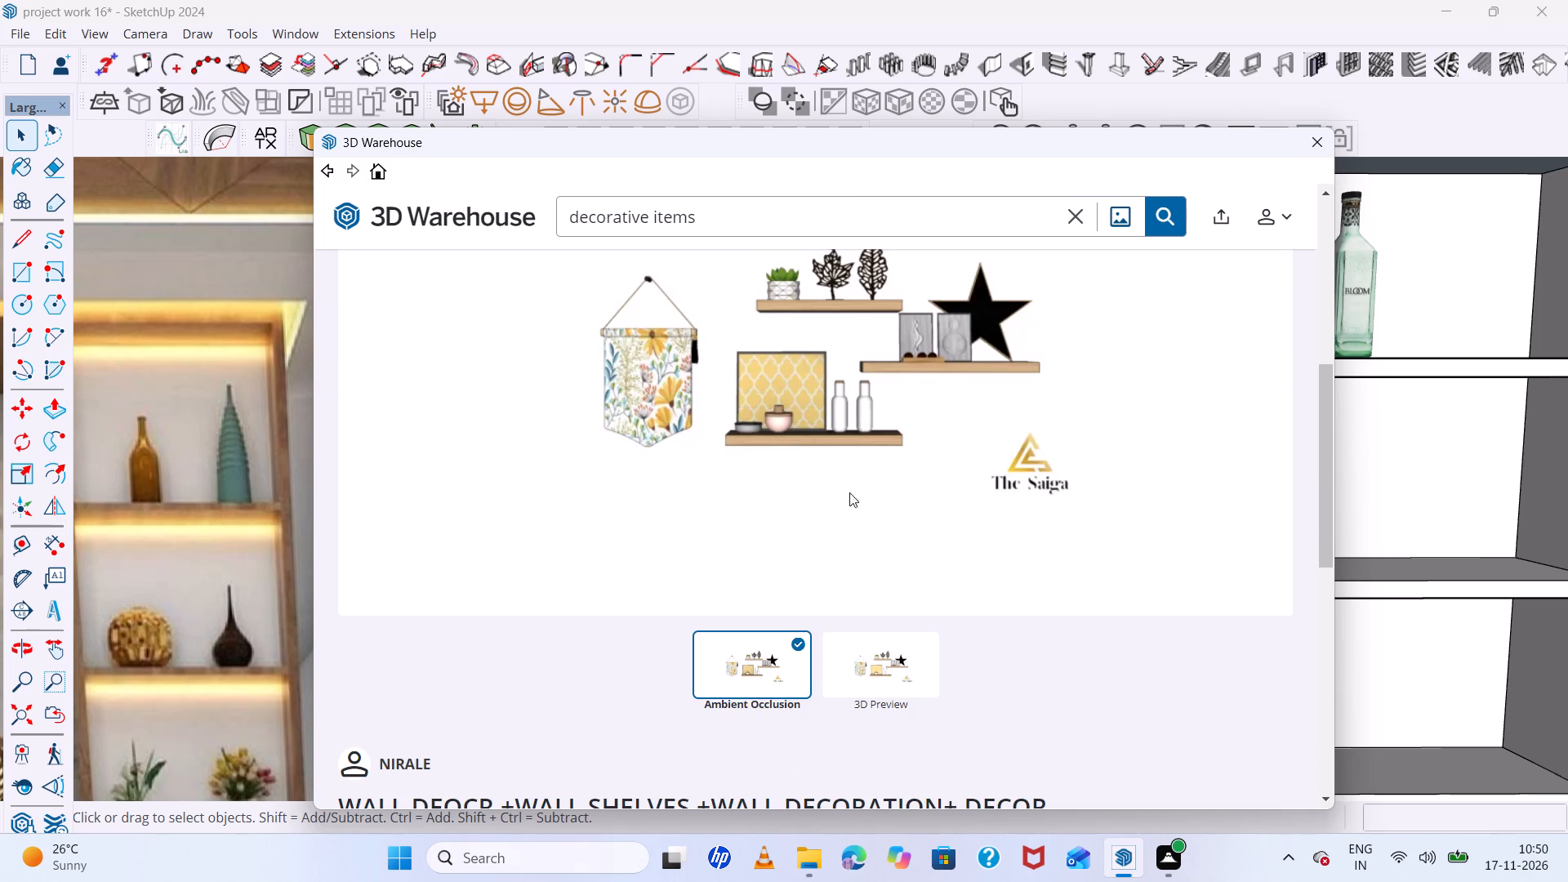
scroll(903, 570, down, 3)
click(1114, 589)
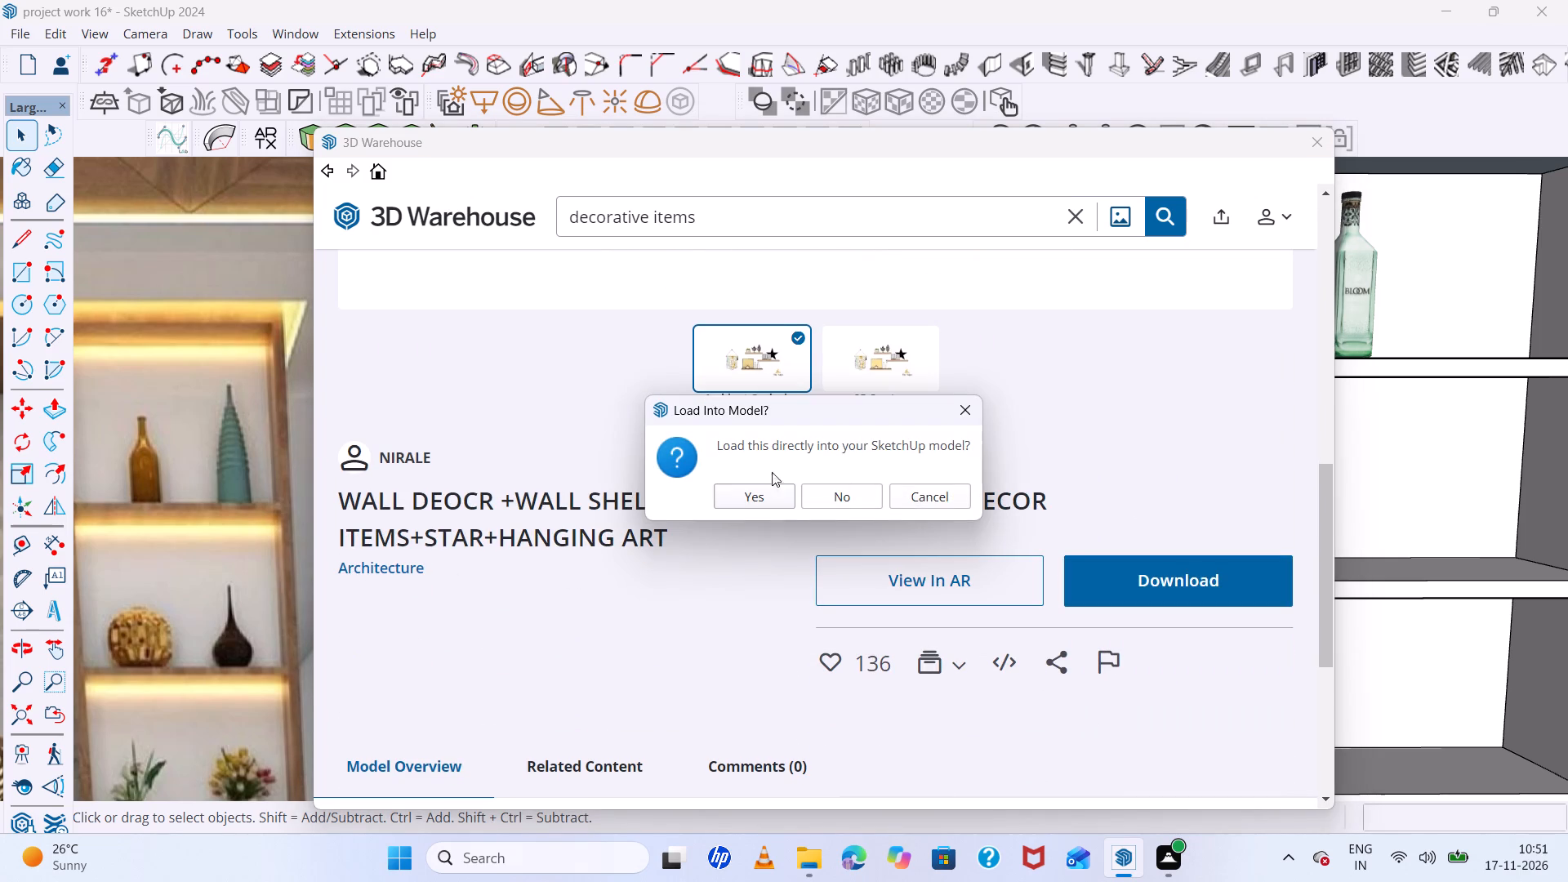
click(758, 488)
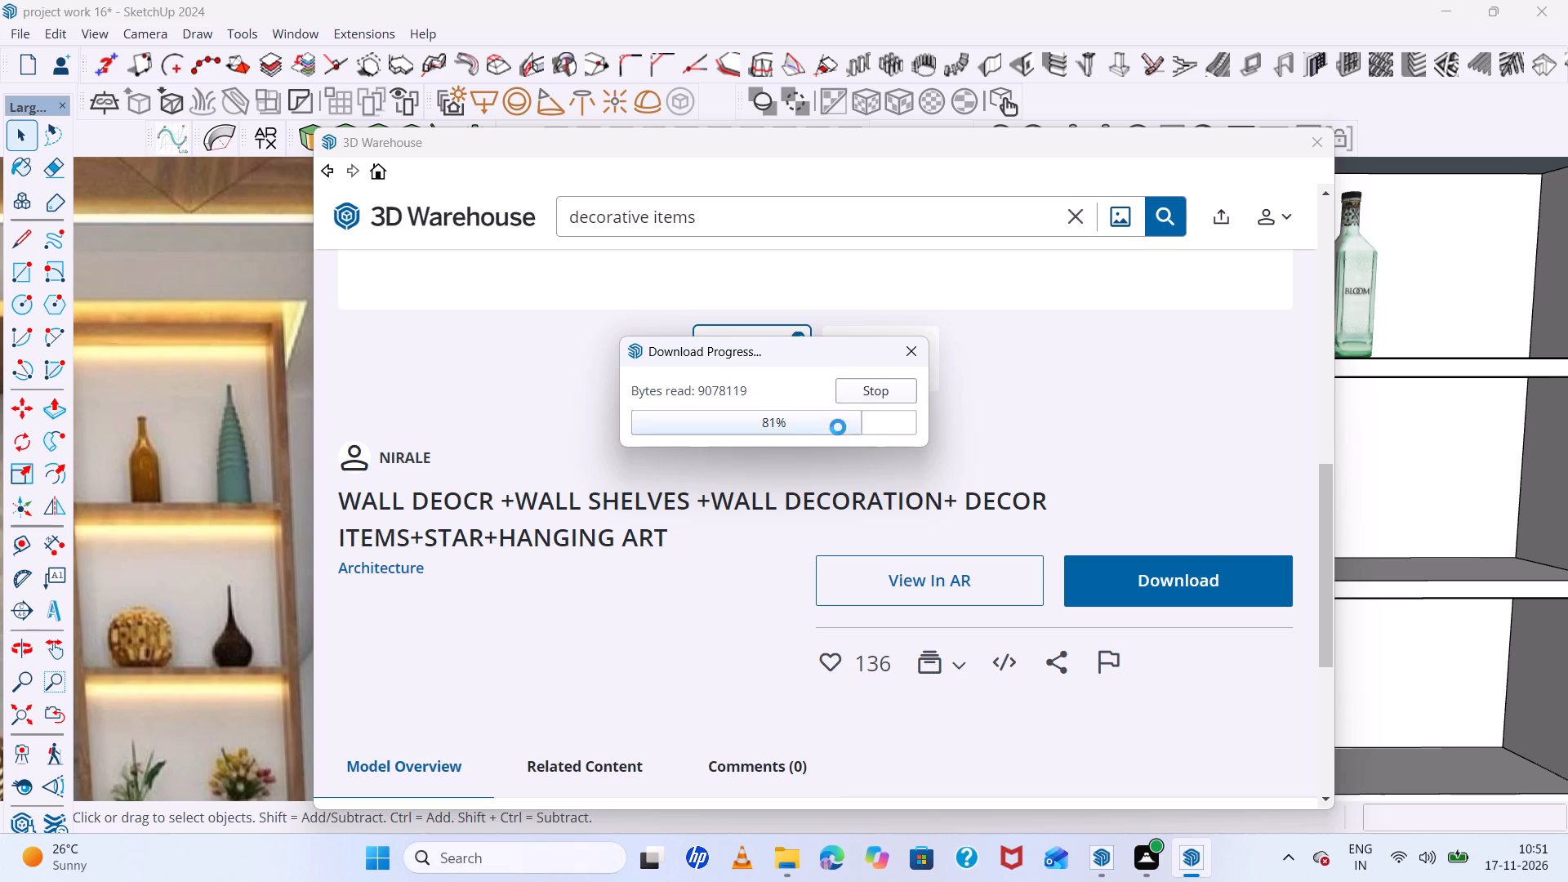
scroll(865, 421, down, 1)
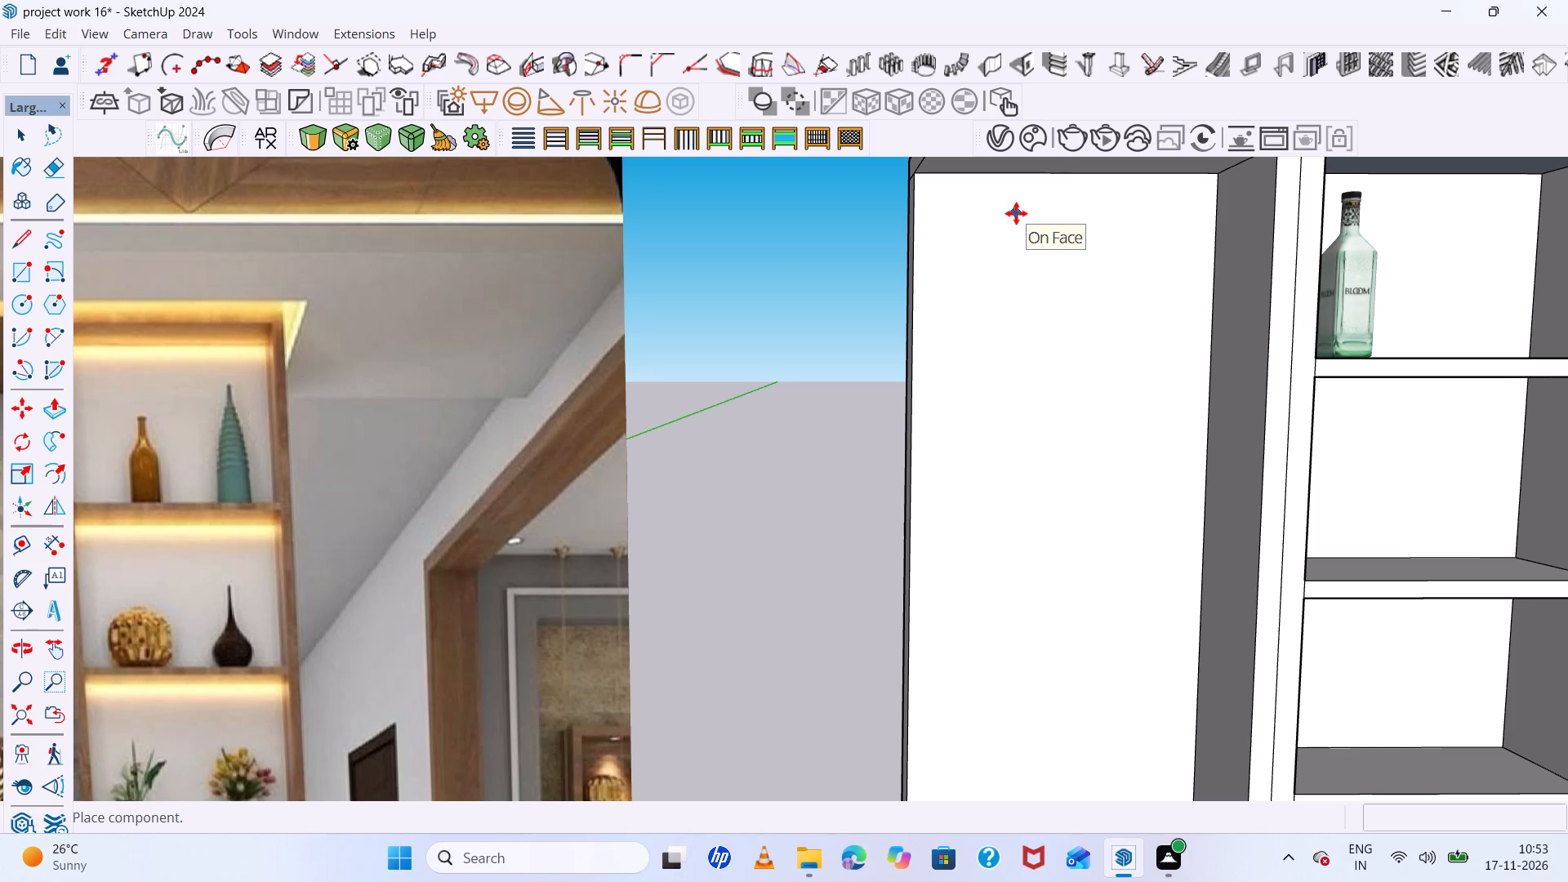
scroll(667, 621, down, 9)
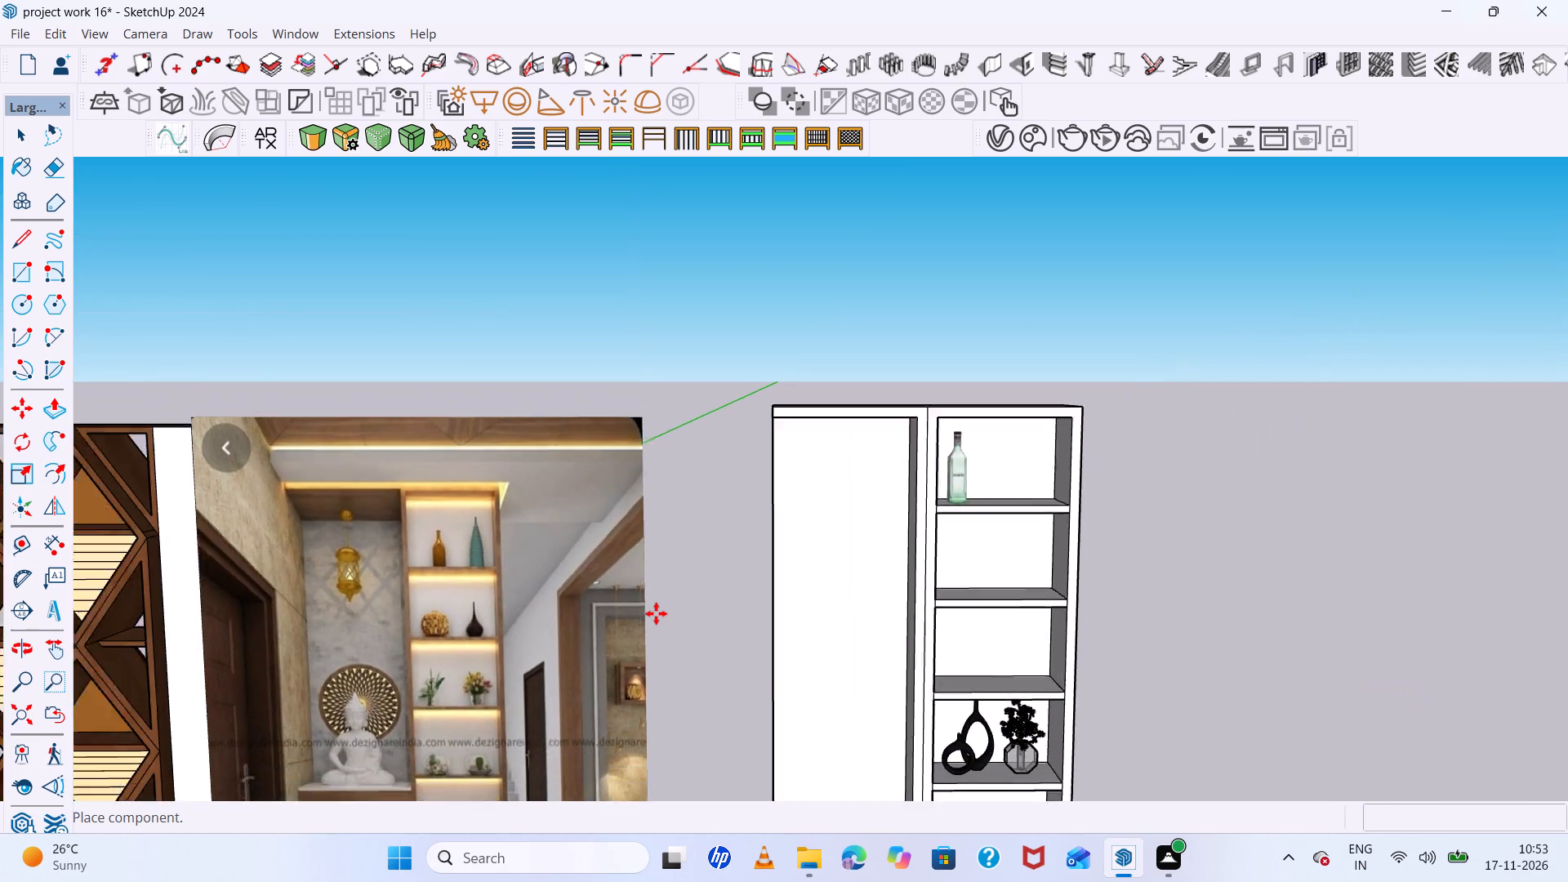
scroll(656, 613, down, 18)
scroll(840, 706, down, 5)
scroll(665, 663, down, 12)
click(838, 706)
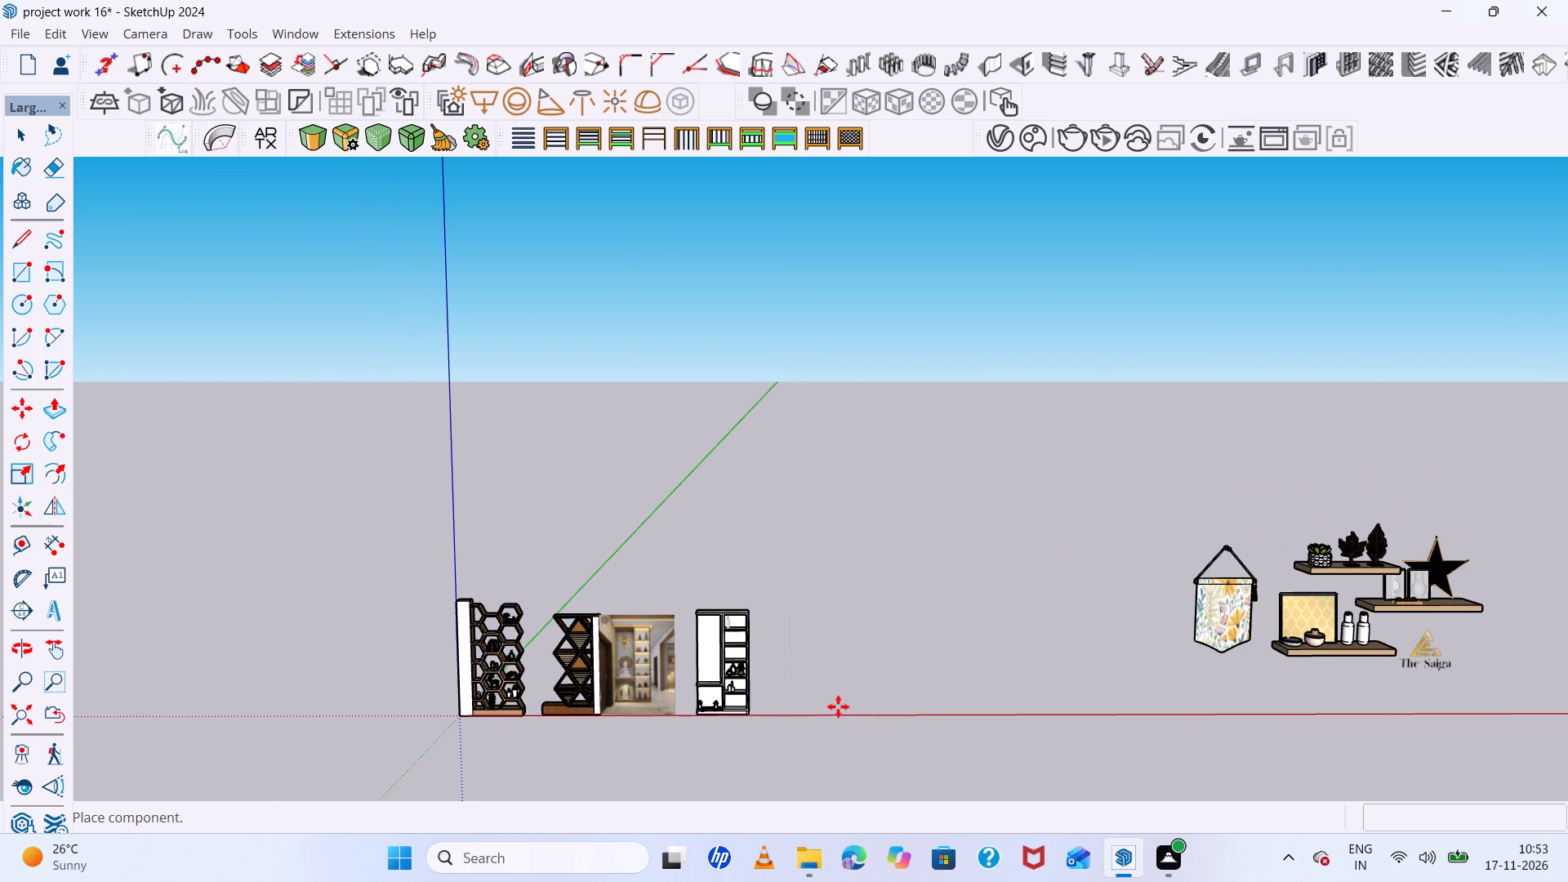
Explode the imported wall decor component into its separate parts.
scroll(726, 491, down, 12)
scroll(1180, 663, up, 15)
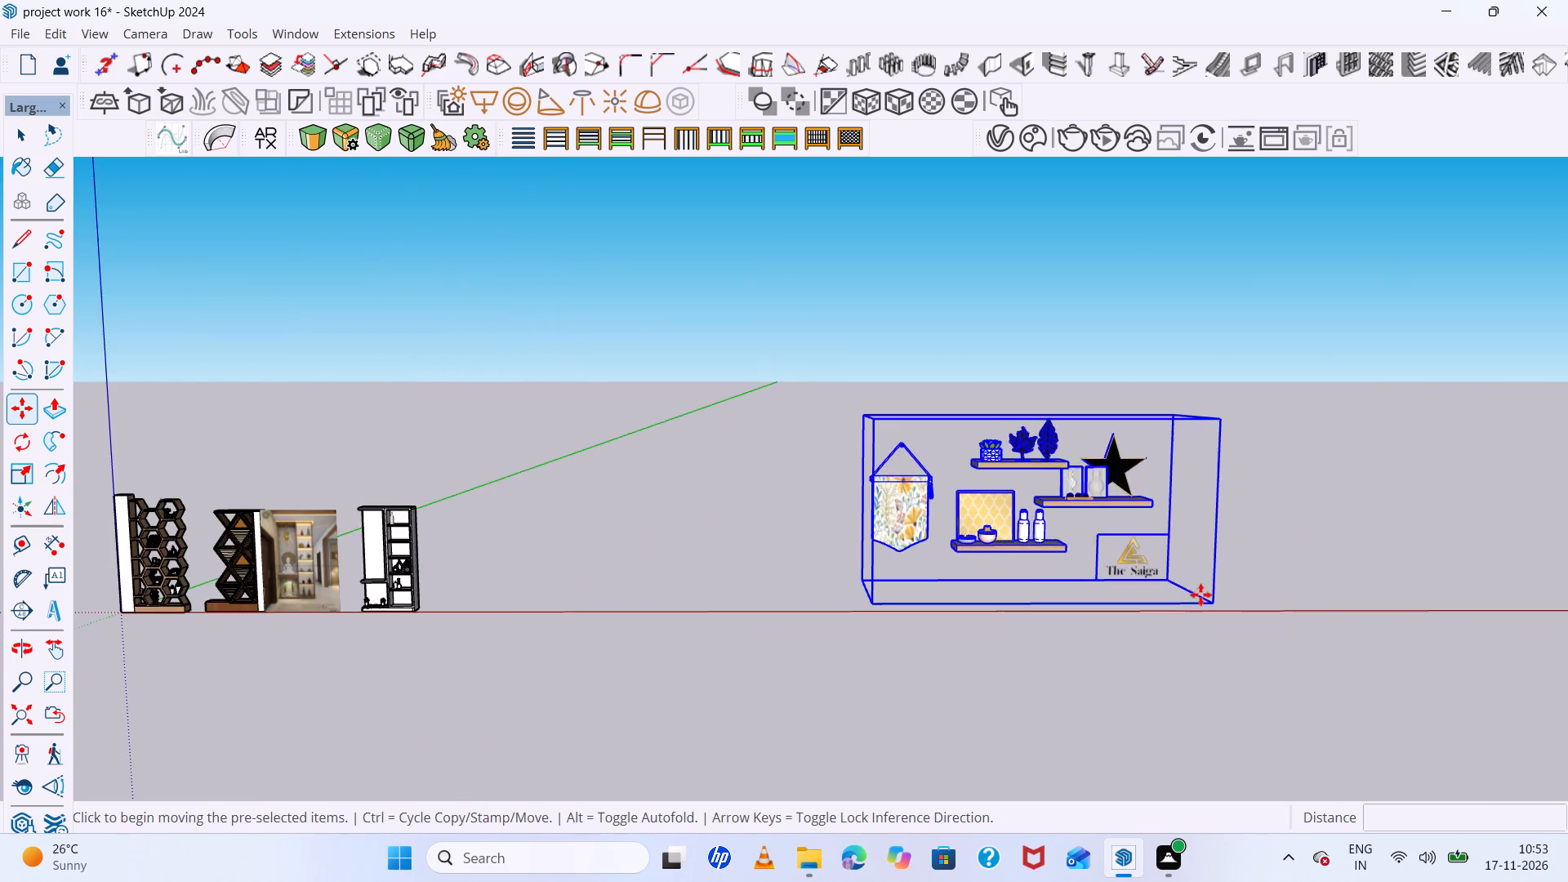
scroll(1200, 595, up, 4)
scroll(1081, 507, up, 1)
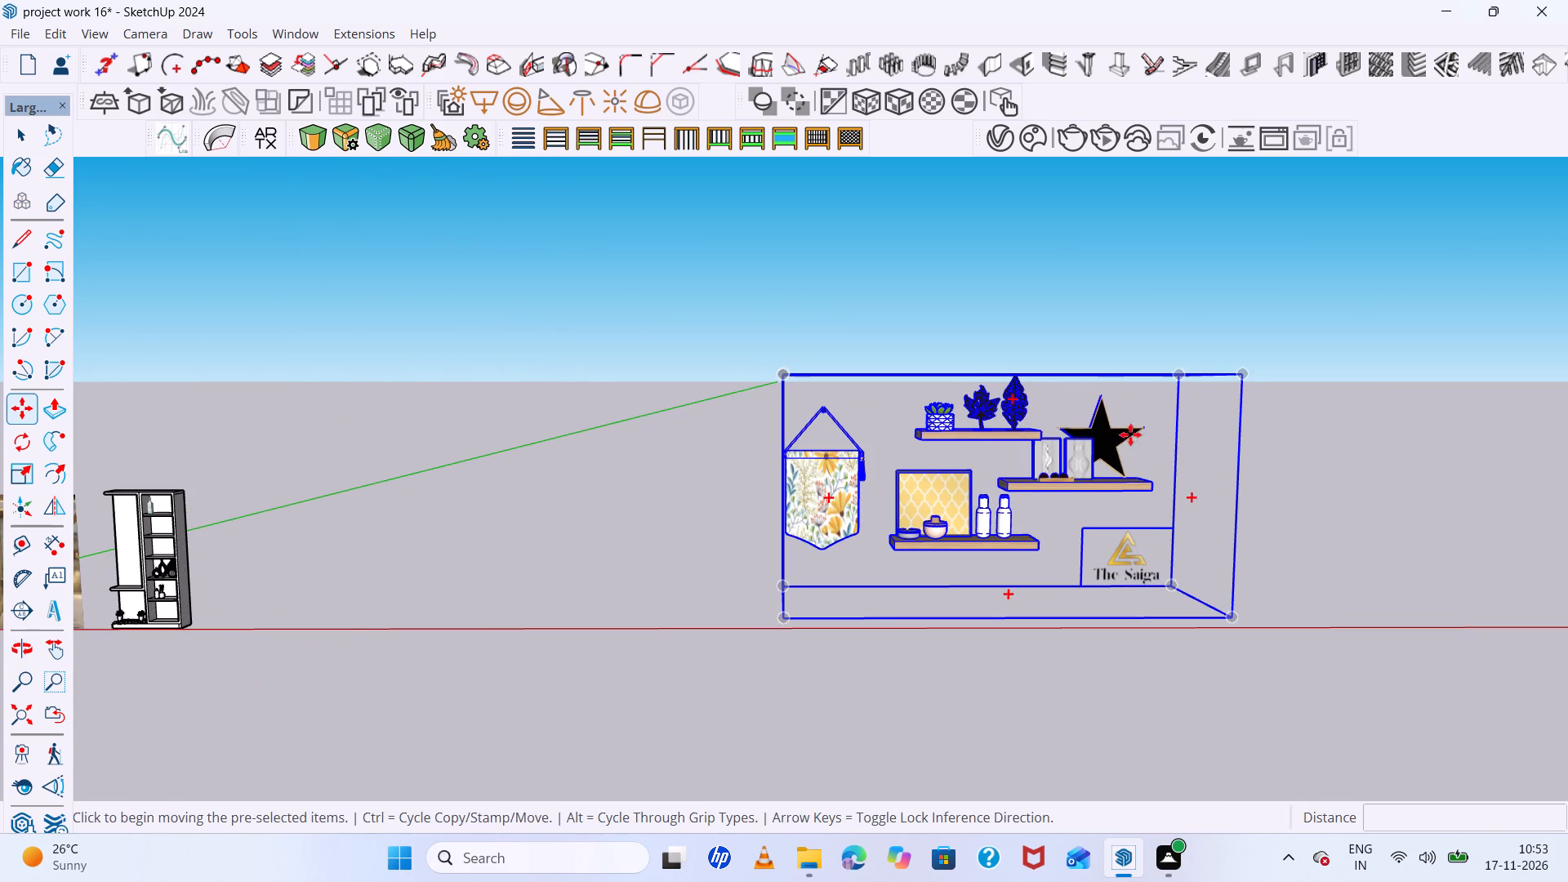
scroll(1104, 436, down, 6)
scroll(1185, 484, up, 12)
scroll(1112, 492, up, 5)
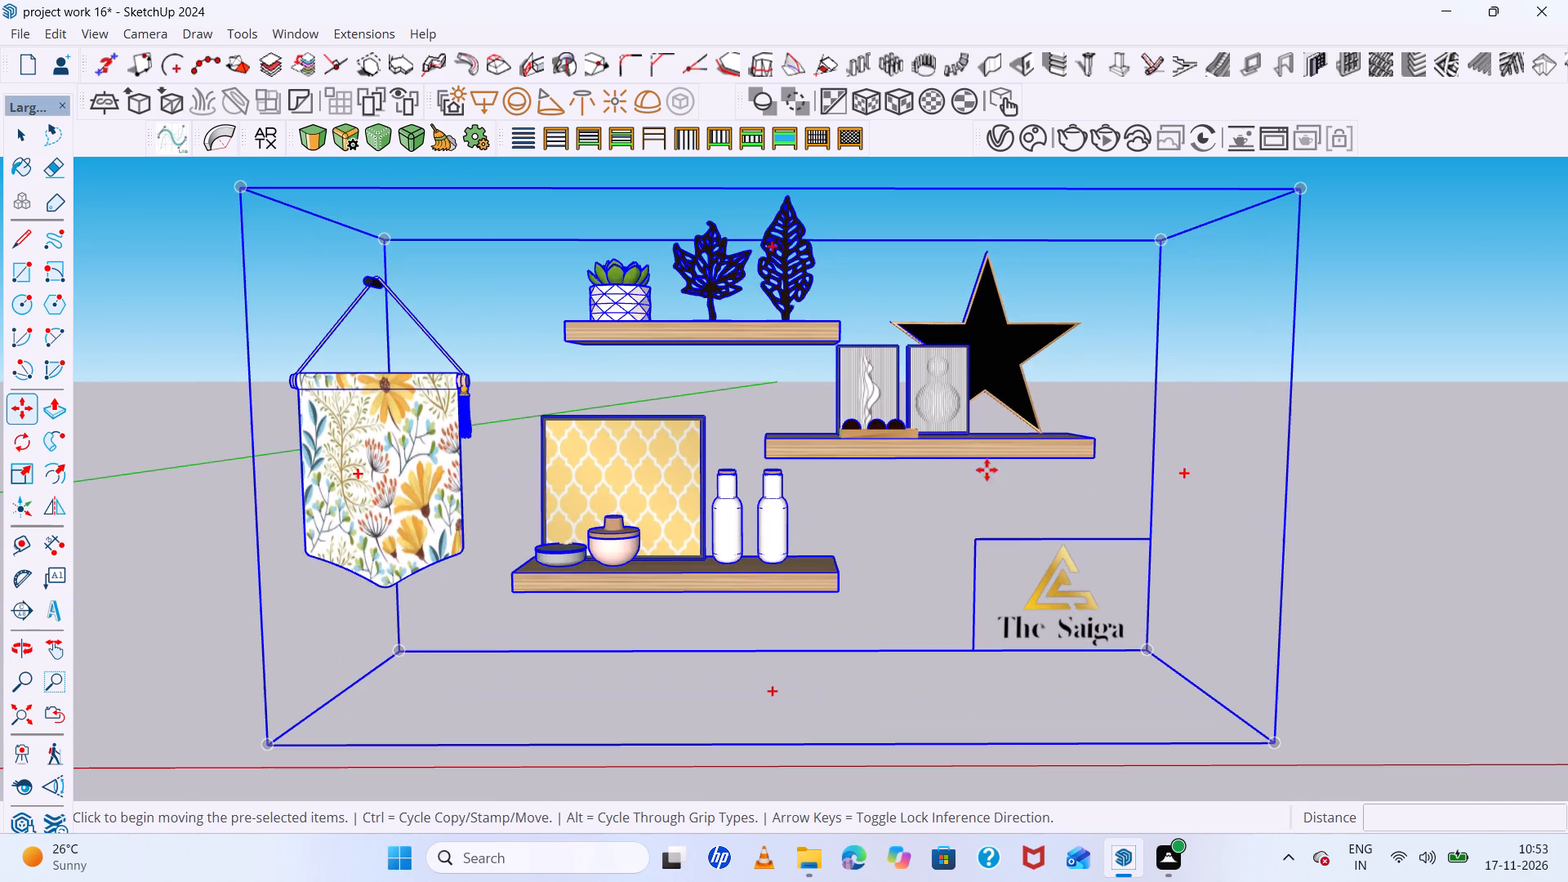
right_click(872, 403)
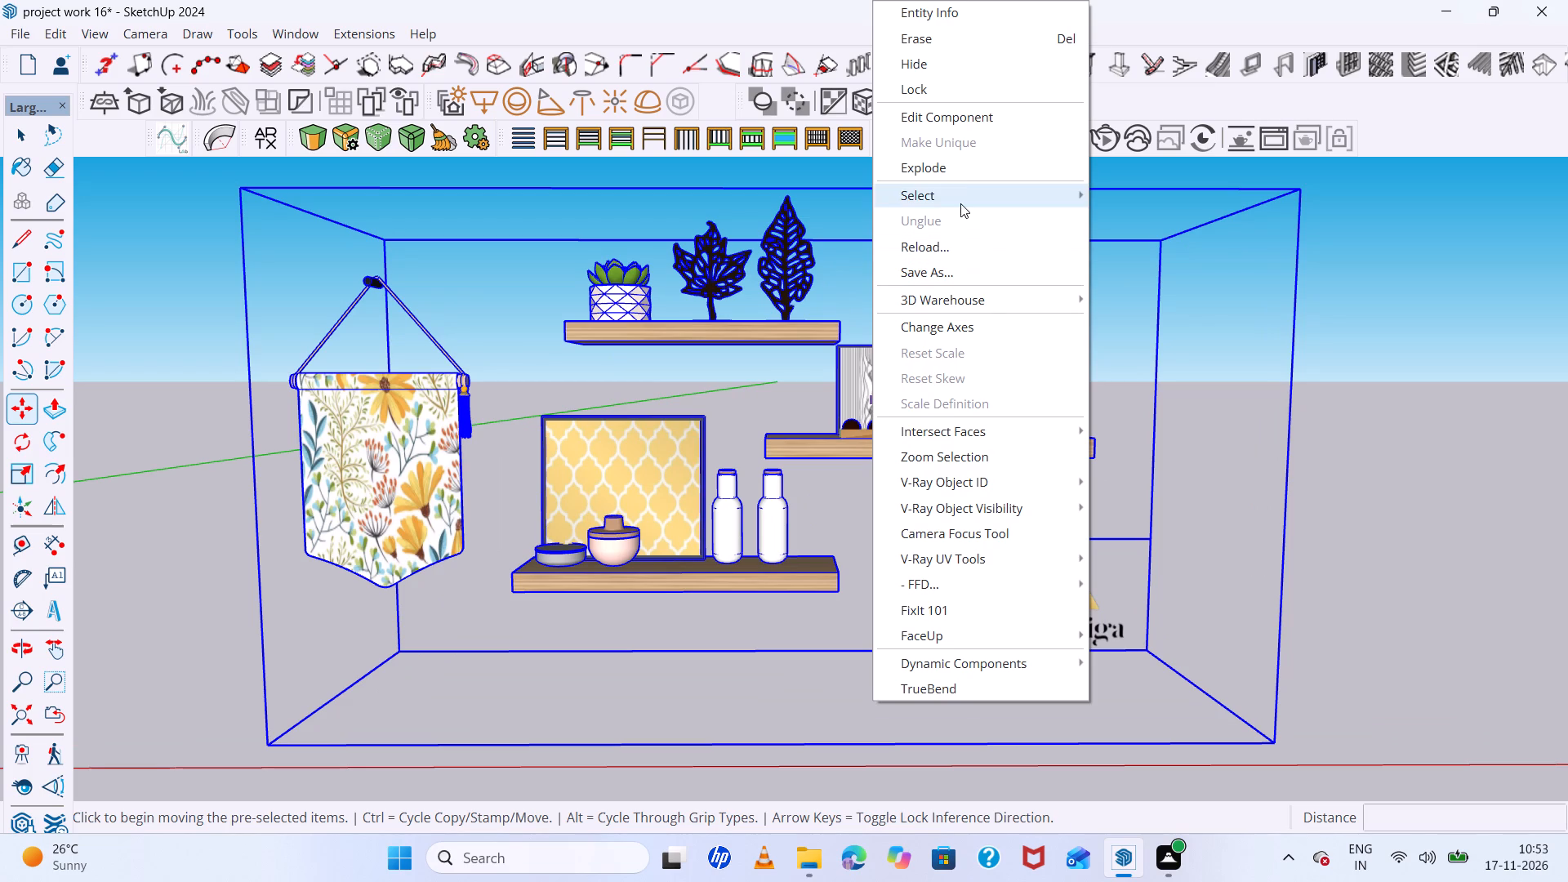
click(947, 164)
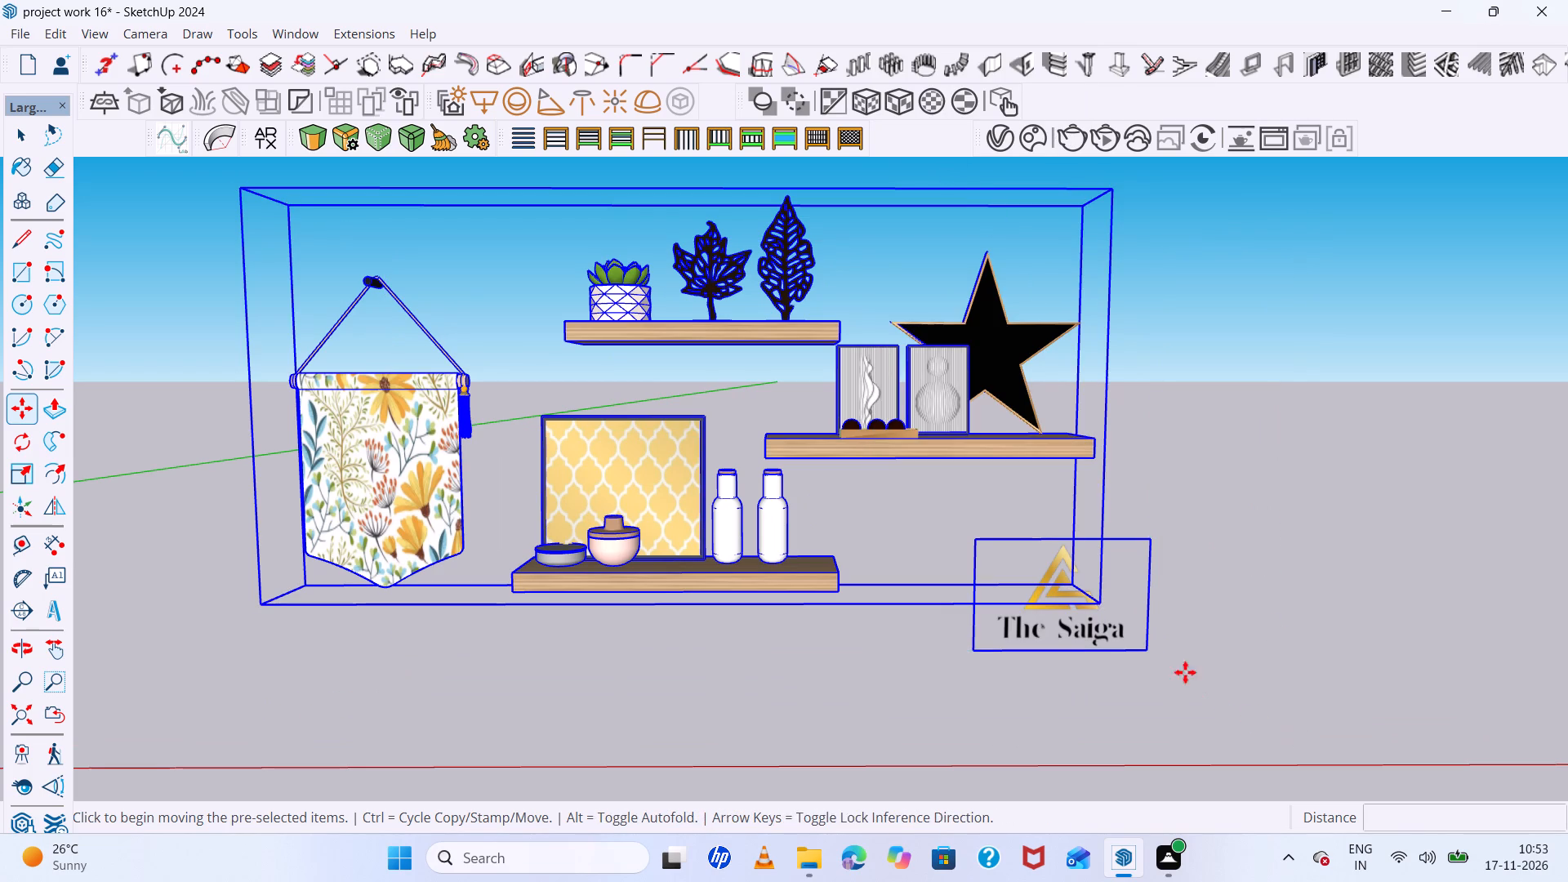
Delete the The Saiga logo panel from the imported decor set.
key(space)
click(1123, 645)
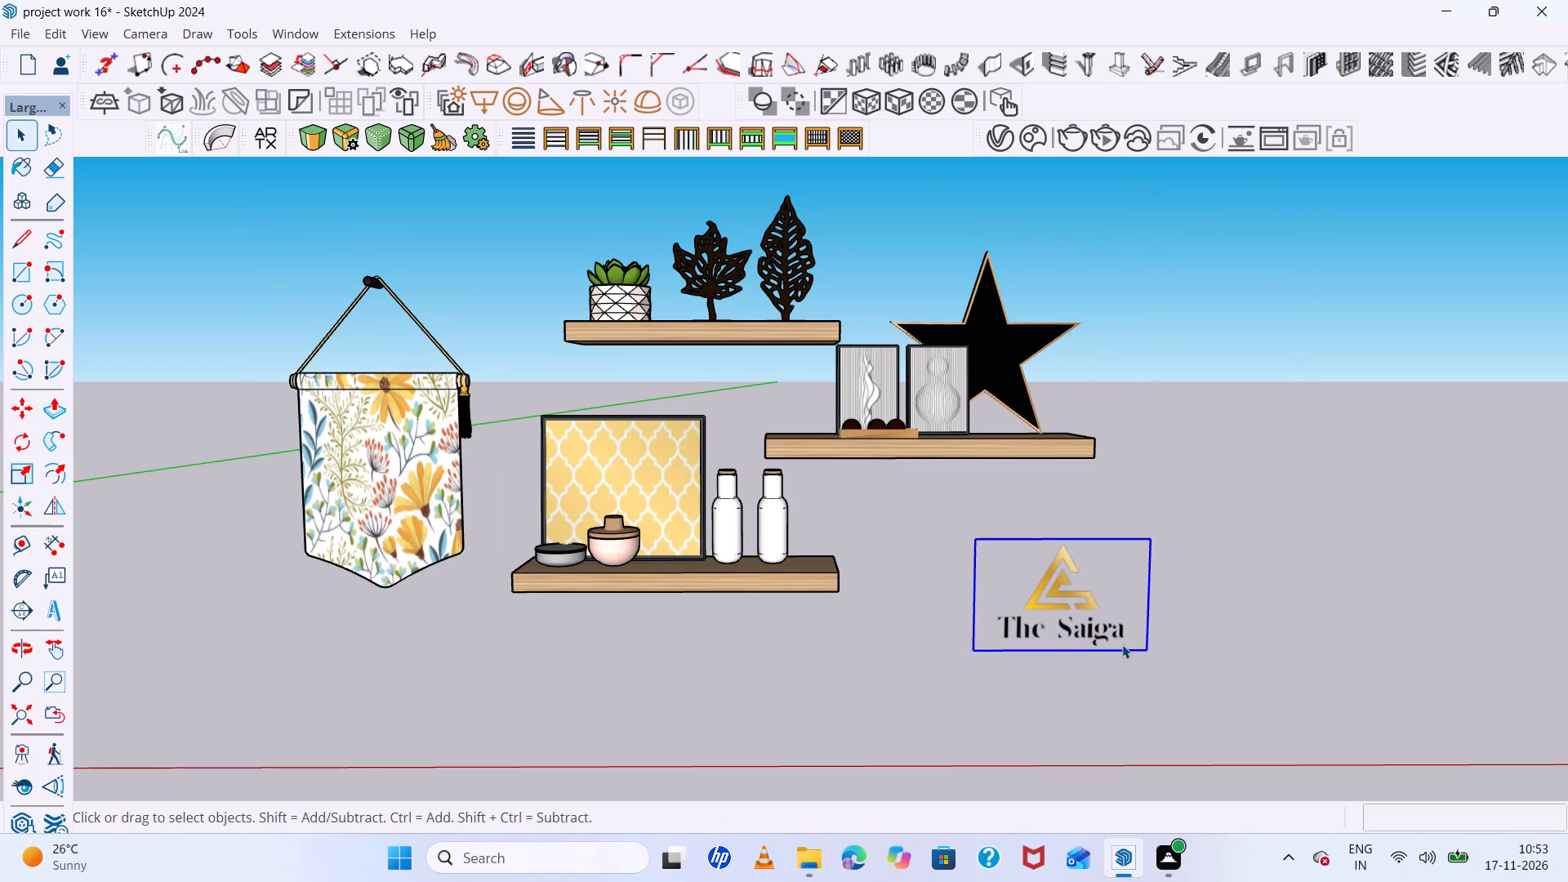
key(Delete)
Explode the remaining group of shelves, hanging art and decor so its items can be picked individually.
scroll(1078, 657, down, 6)
scroll(740, 554, up, 5)
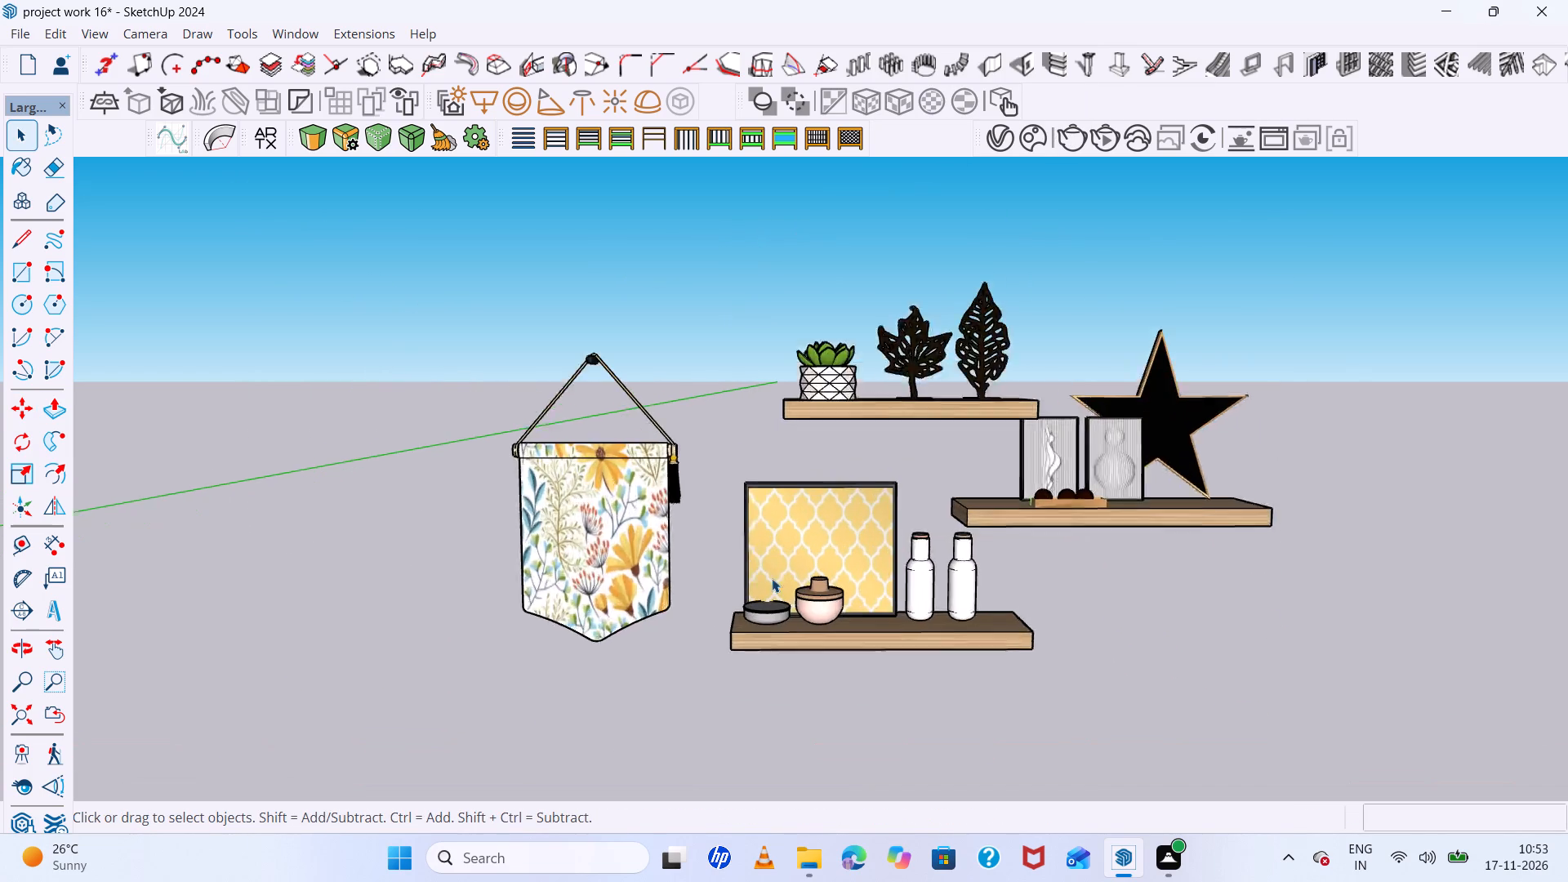
scroll(772, 578, up, 1)
scroll(941, 622, up, 5)
click(942, 622)
right_click(942, 622)
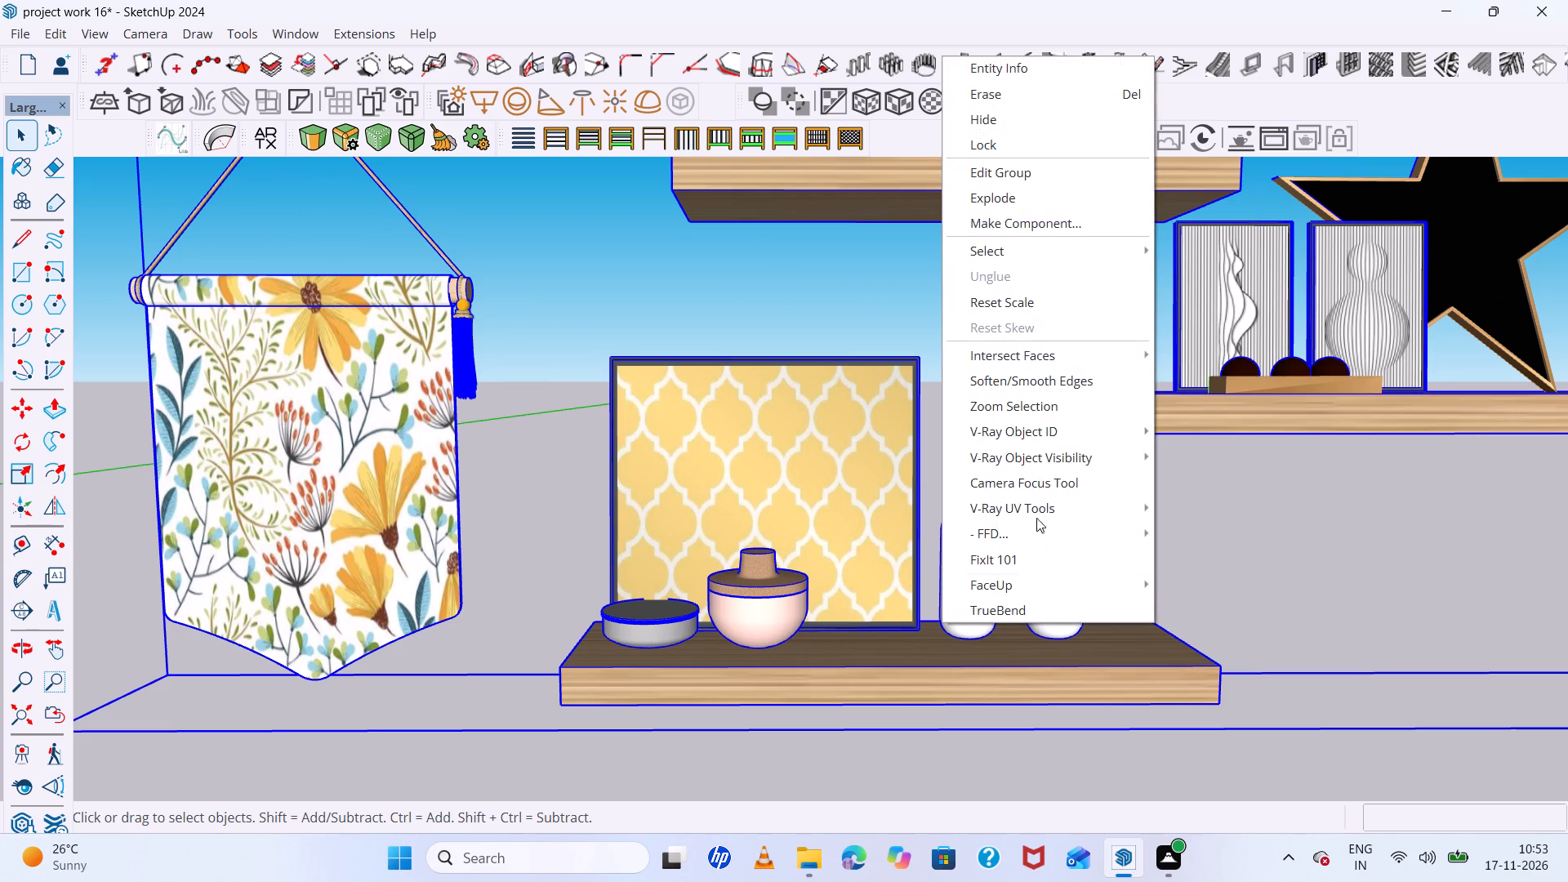
click(1059, 194)
Move the two white corked bottles from the imported lower wall shelf to the open space beside the third cabinet.
click(1008, 533)
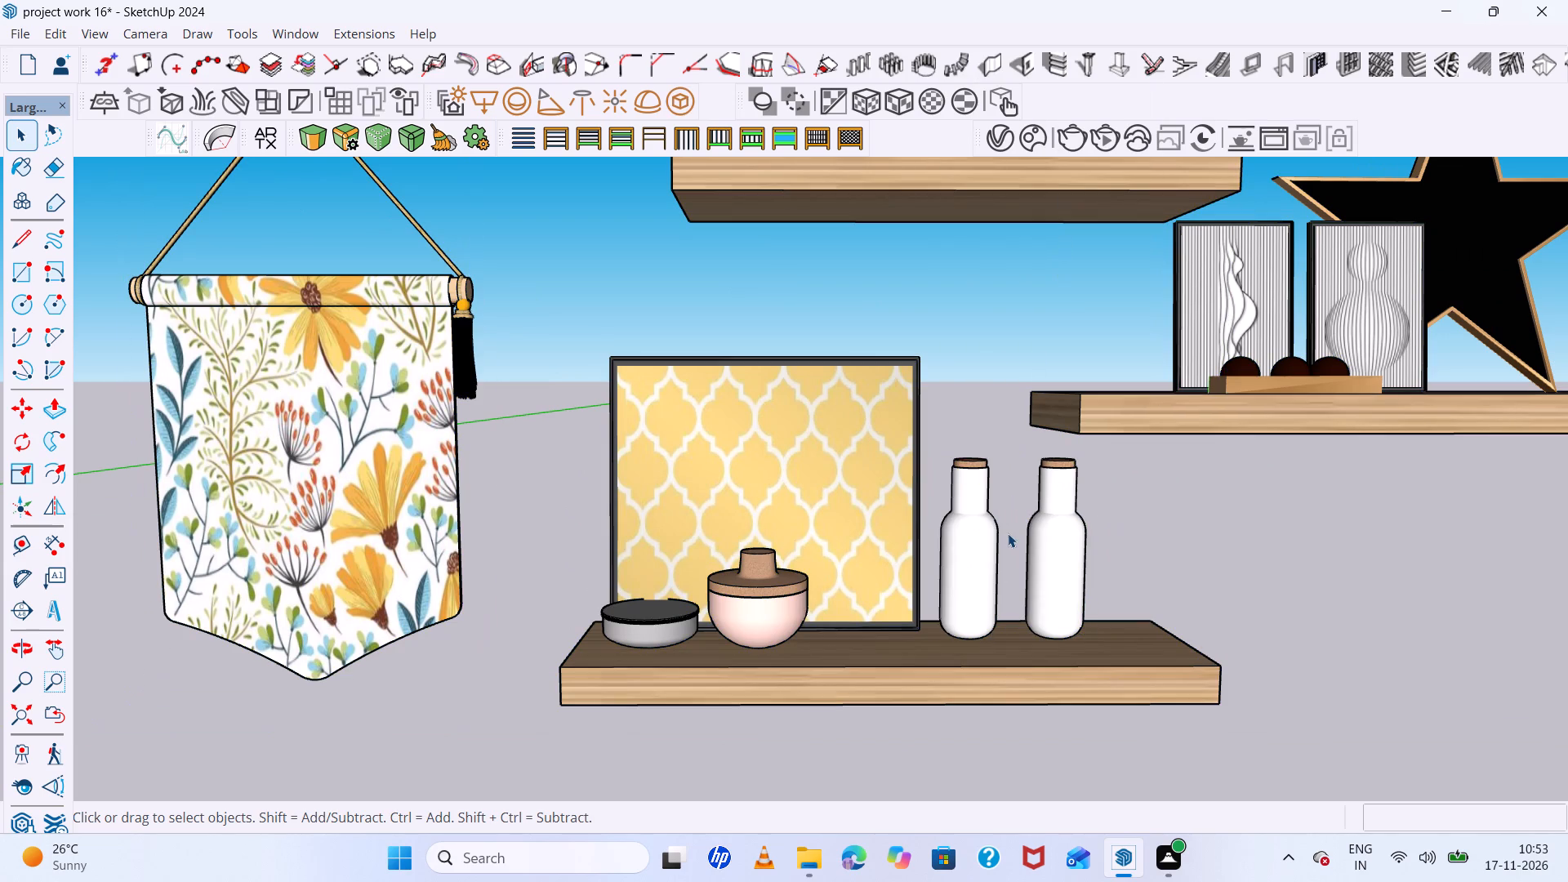
click(1053, 563)
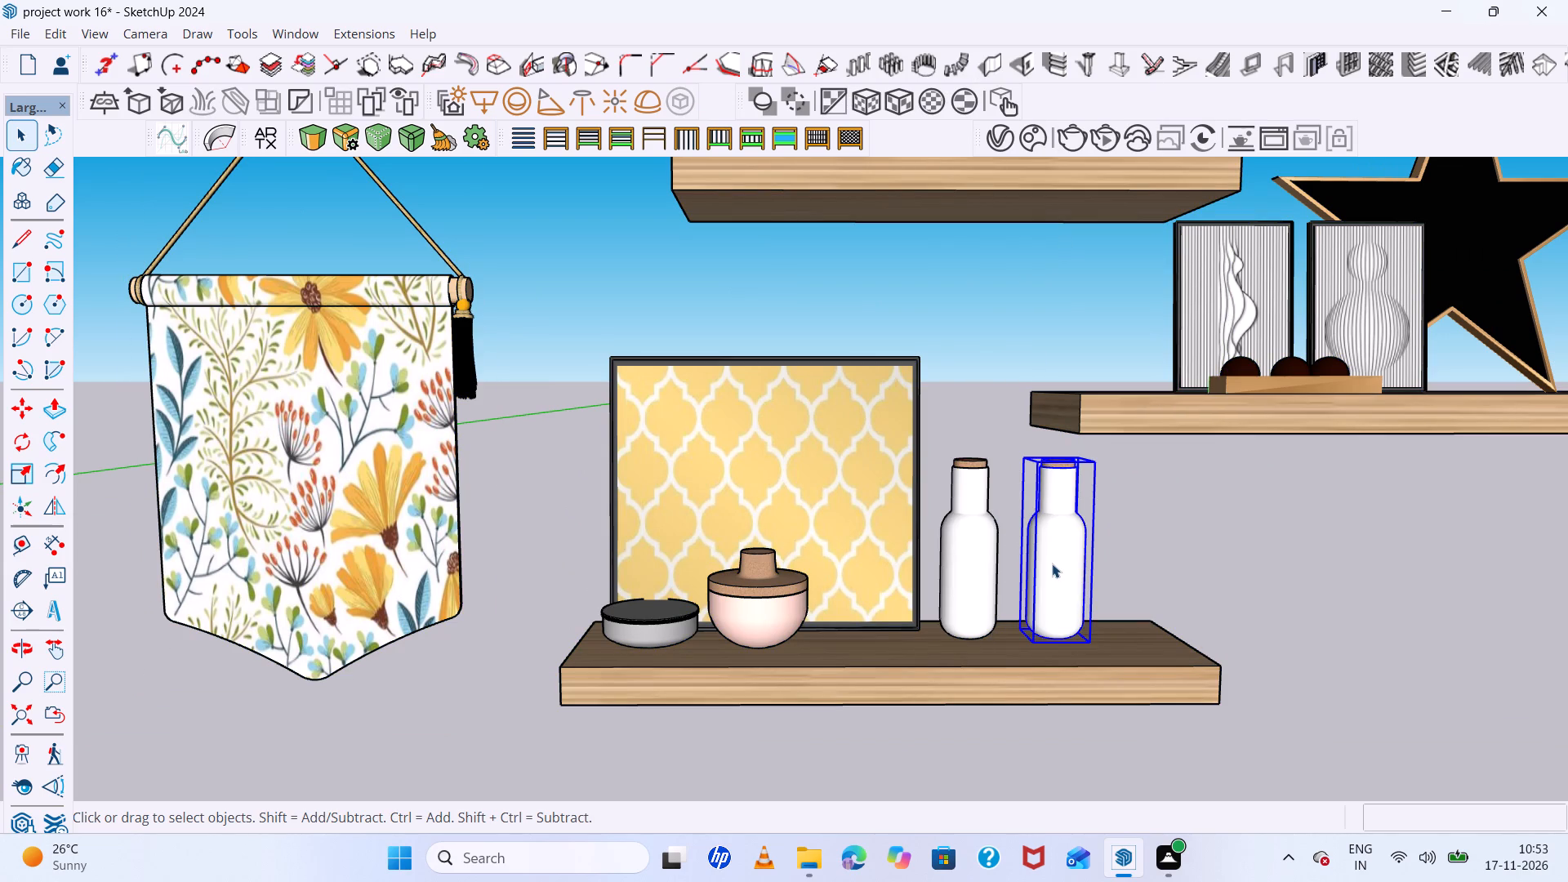
shift+click(982, 569)
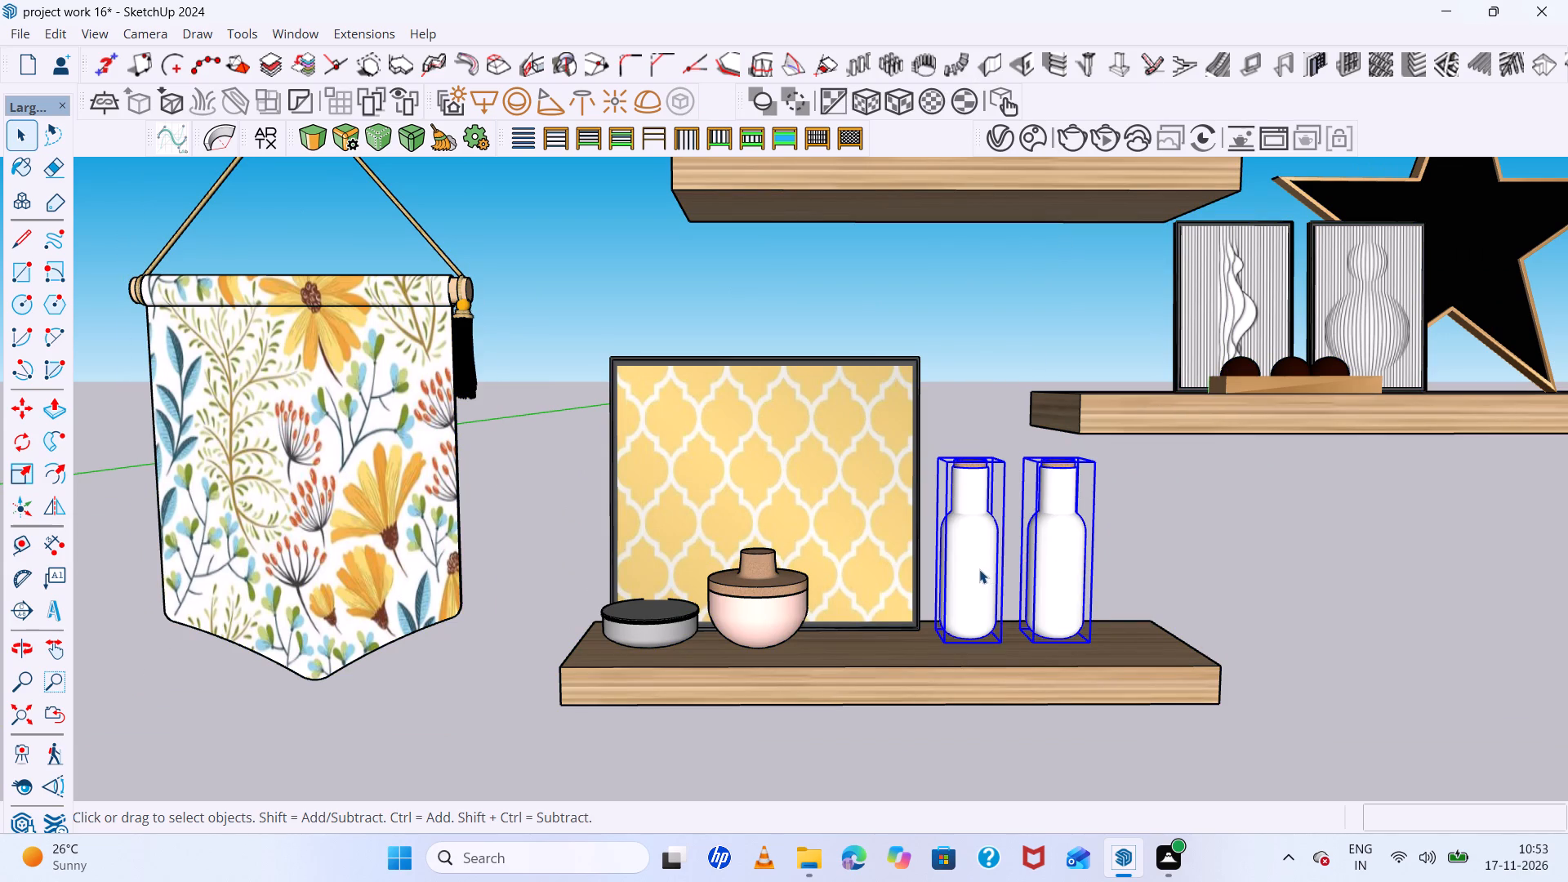
key(m)
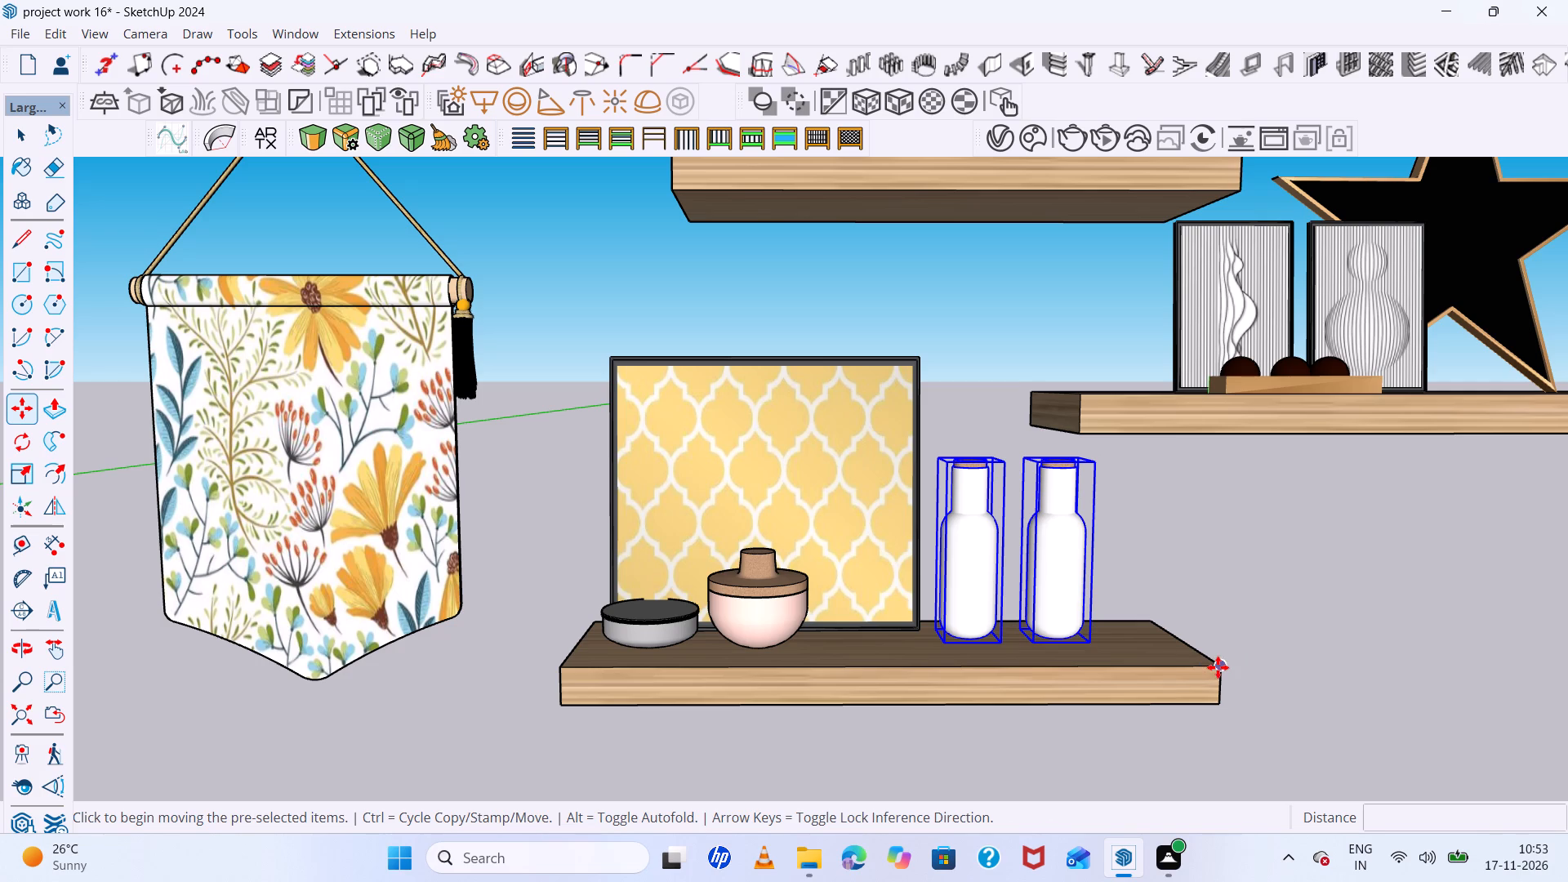
drag(1218, 667, 1204, 658)
scroll(948, 624, down, 20)
scroll(948, 624, down, 10)
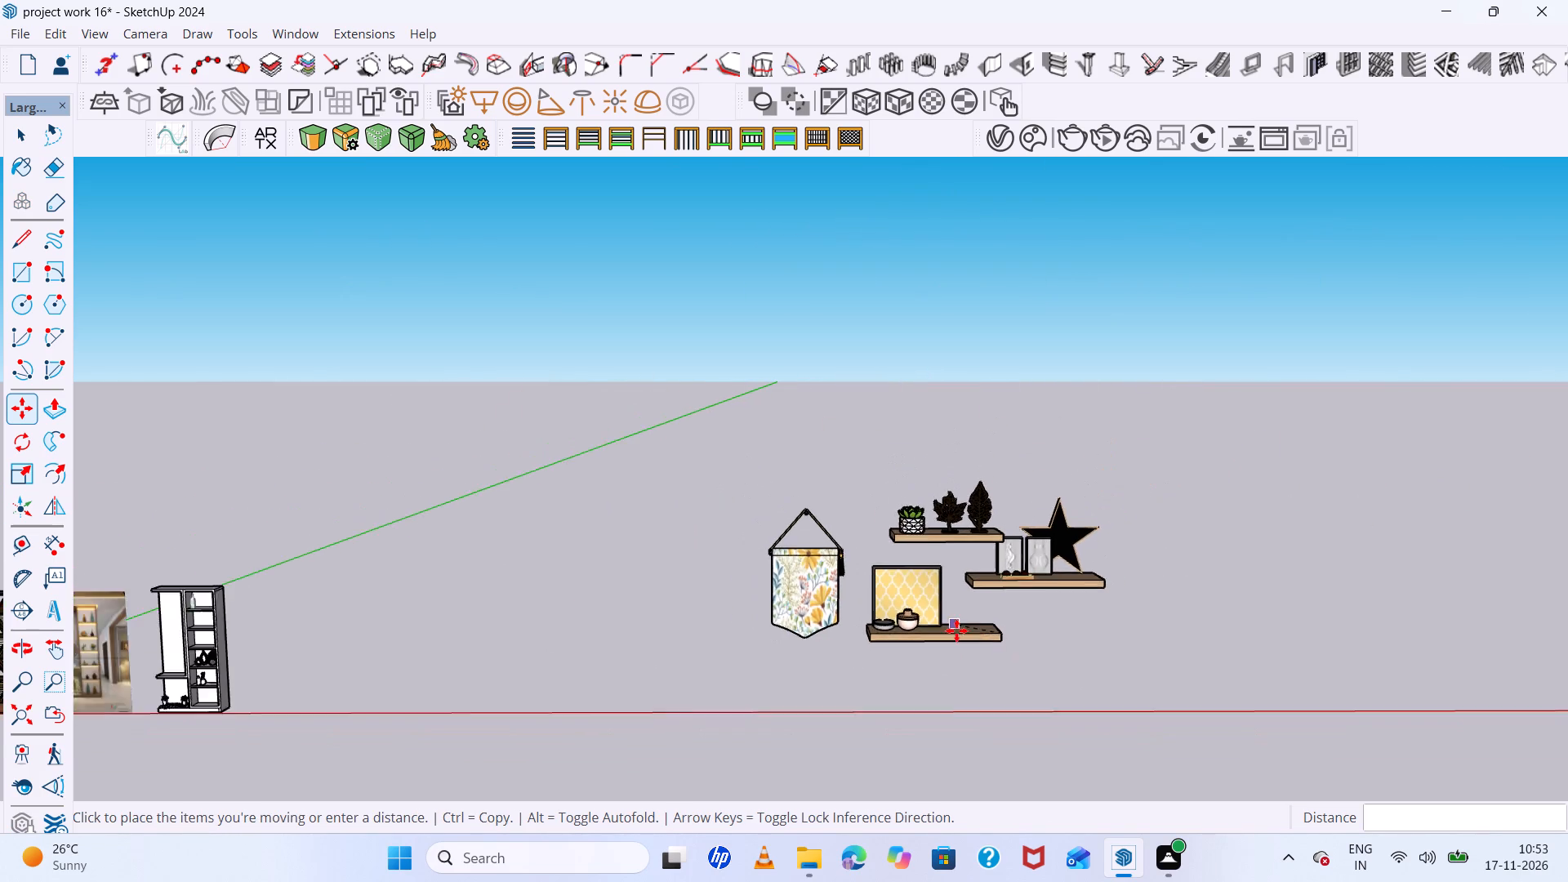
scroll(806, 644, down, 4)
scroll(252, 640, up, 19)
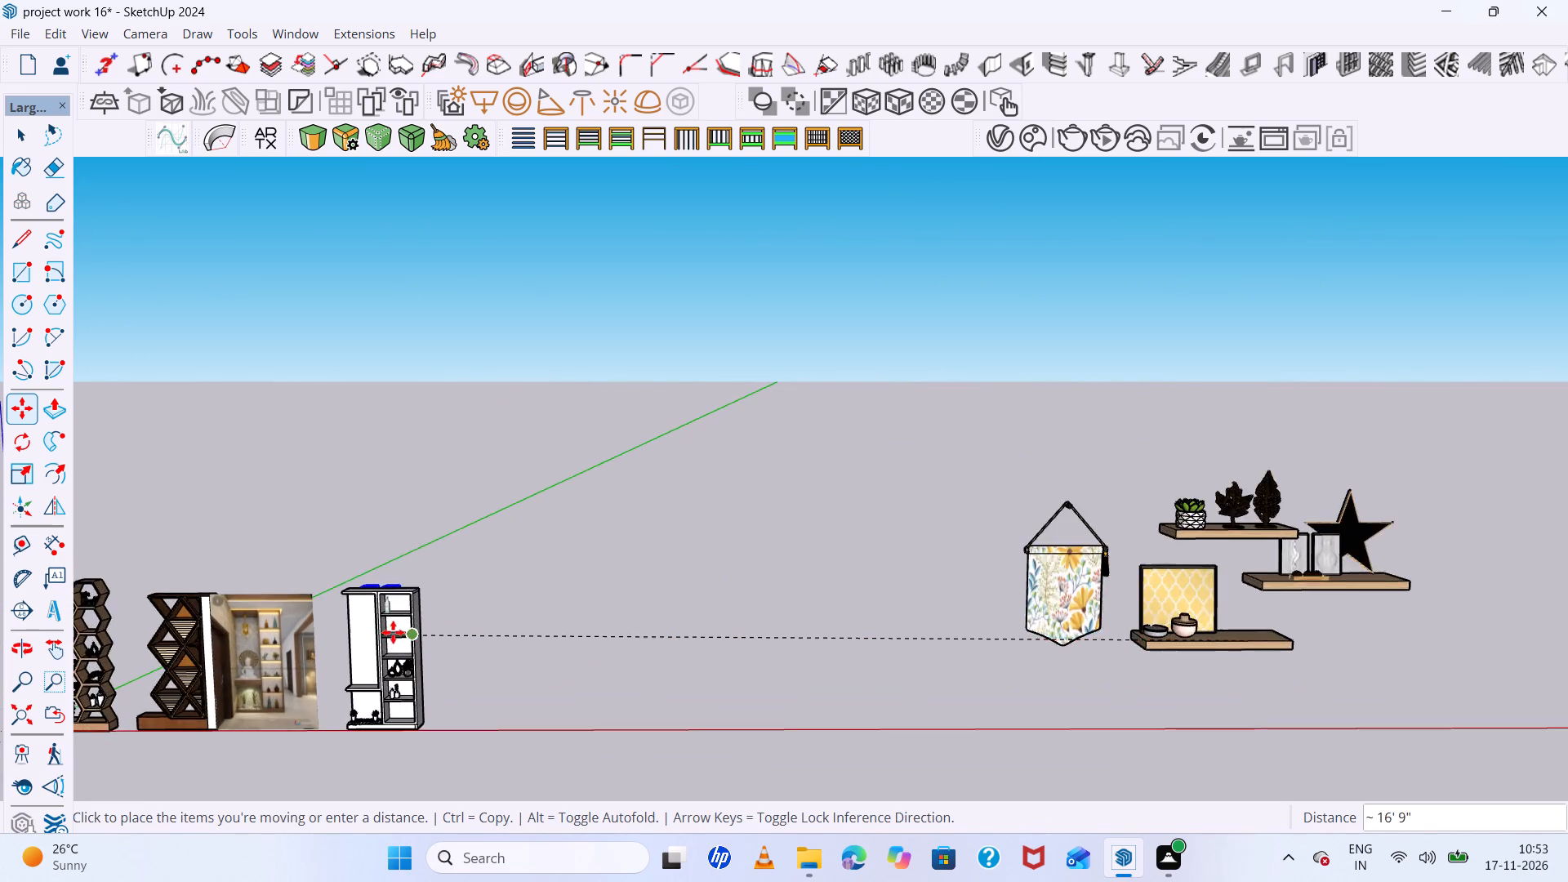
scroll(393, 632, up, 10)
click(535, 768)
Scale the two bottles down uniformly to suit the cabinet's shelf compartments.
scroll(740, 667, down, 4)
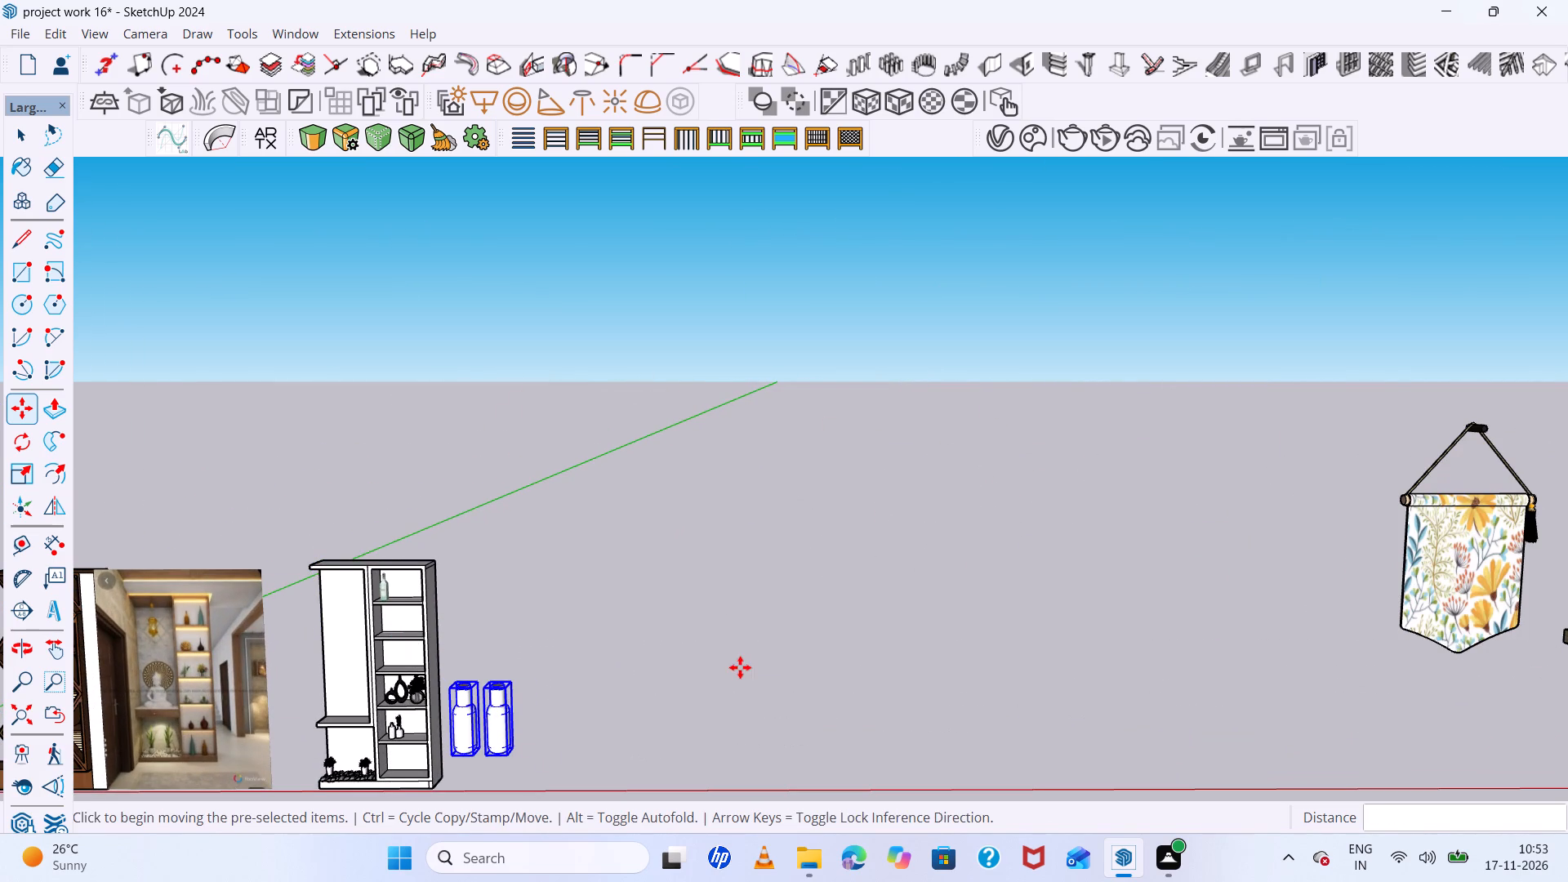
scroll(740, 667, down, 11)
scroll(637, 696, up, 16)
scroll(584, 730, up, 9)
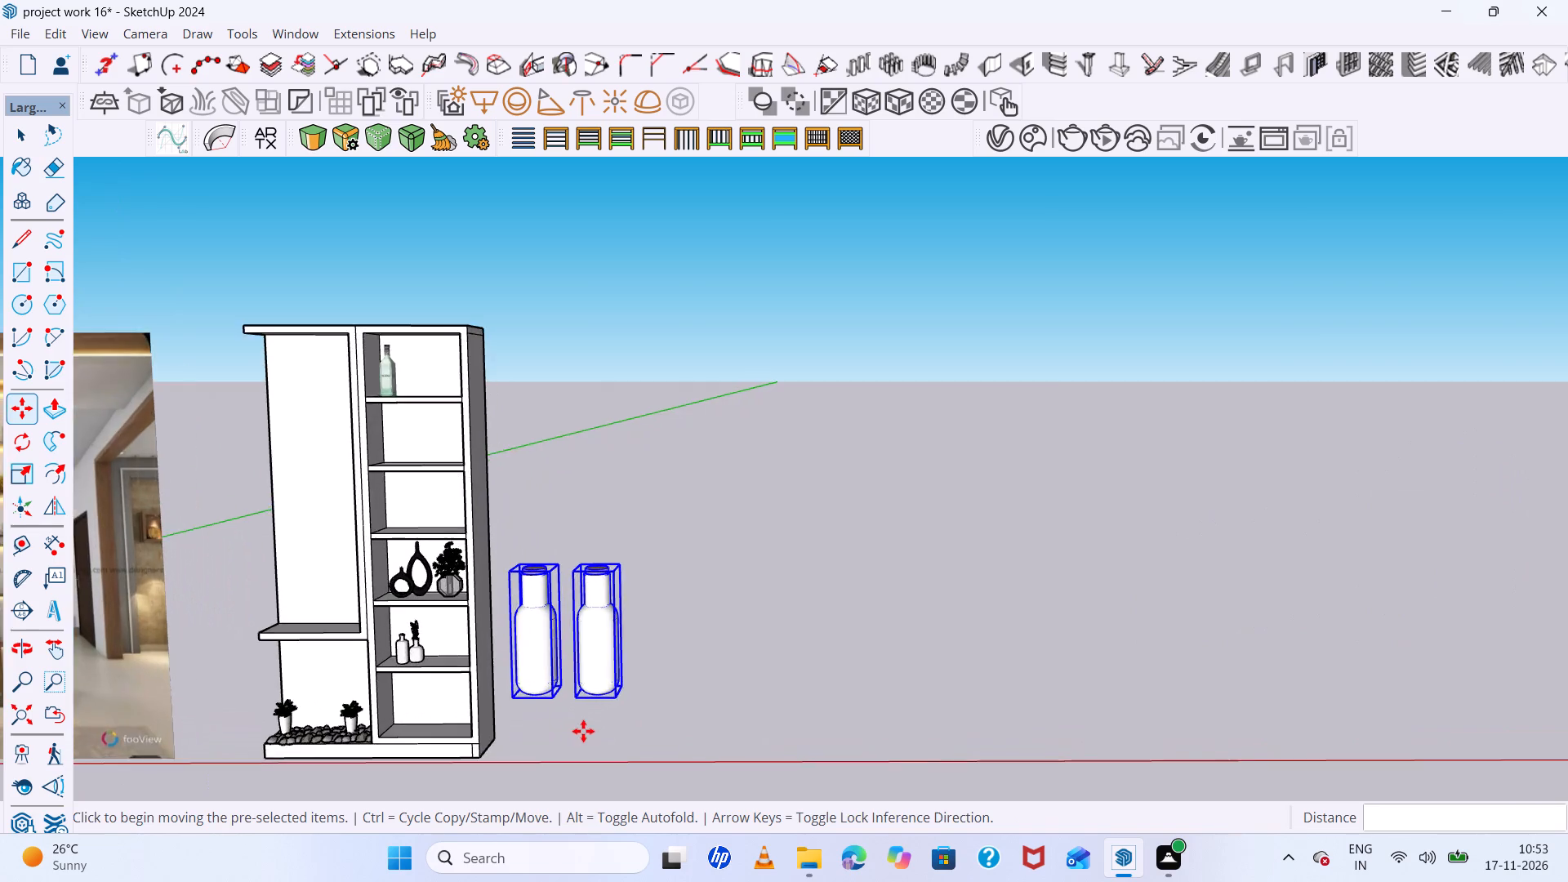
scroll(583, 731, up, 5)
middle_drag(584, 738, 679, 679)
scroll(605, 590, up, 7)
scroll(585, 563, down, 7)
middle_drag(584, 563, 566, 622)
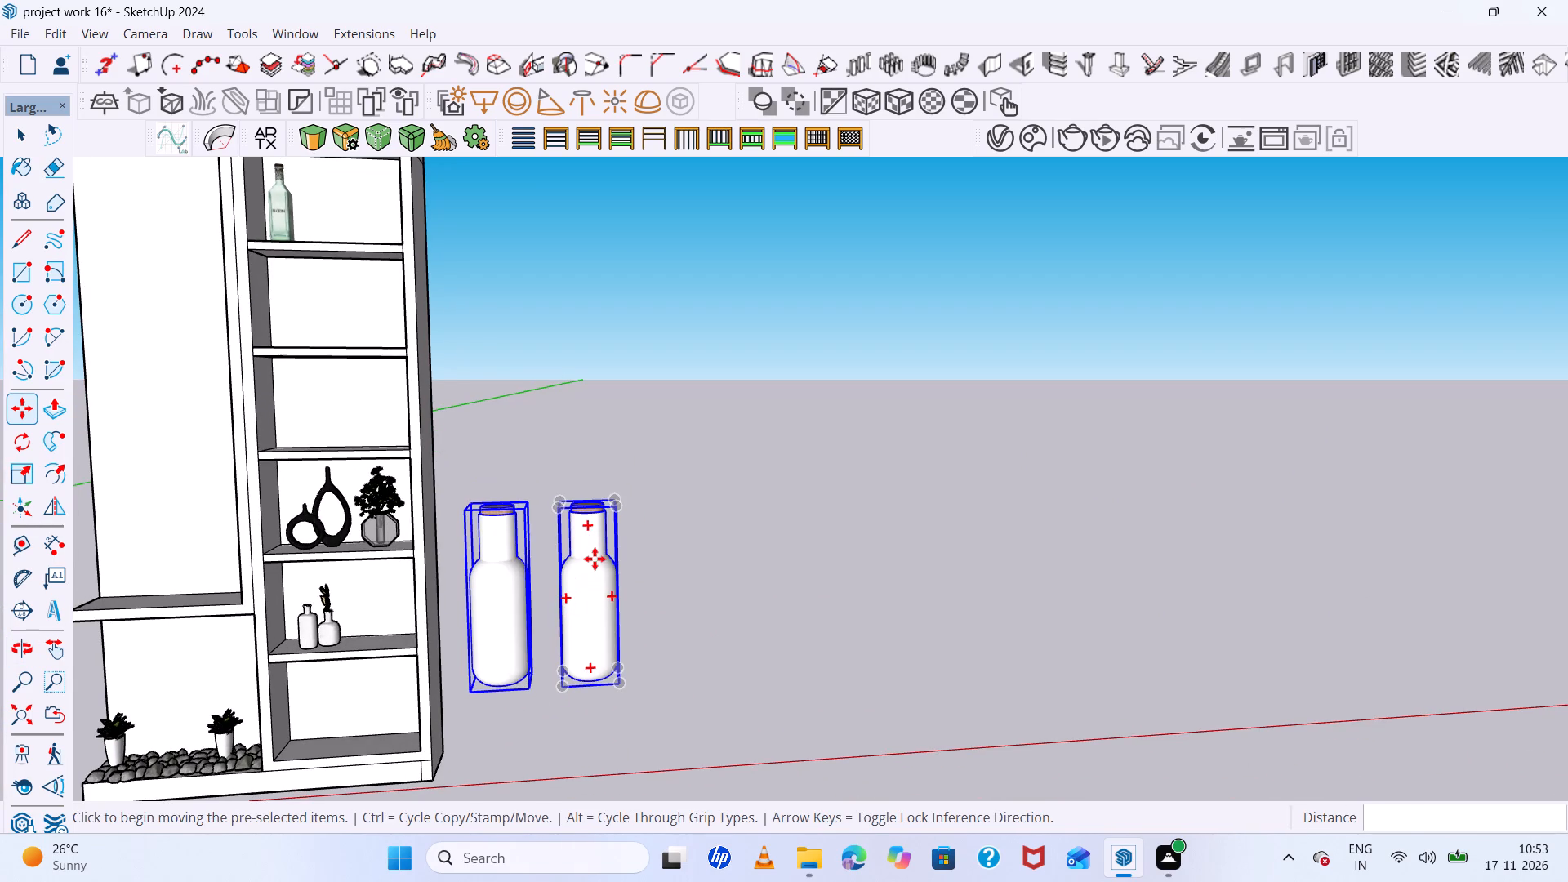
key(s)
scroll(617, 500, up, 4)
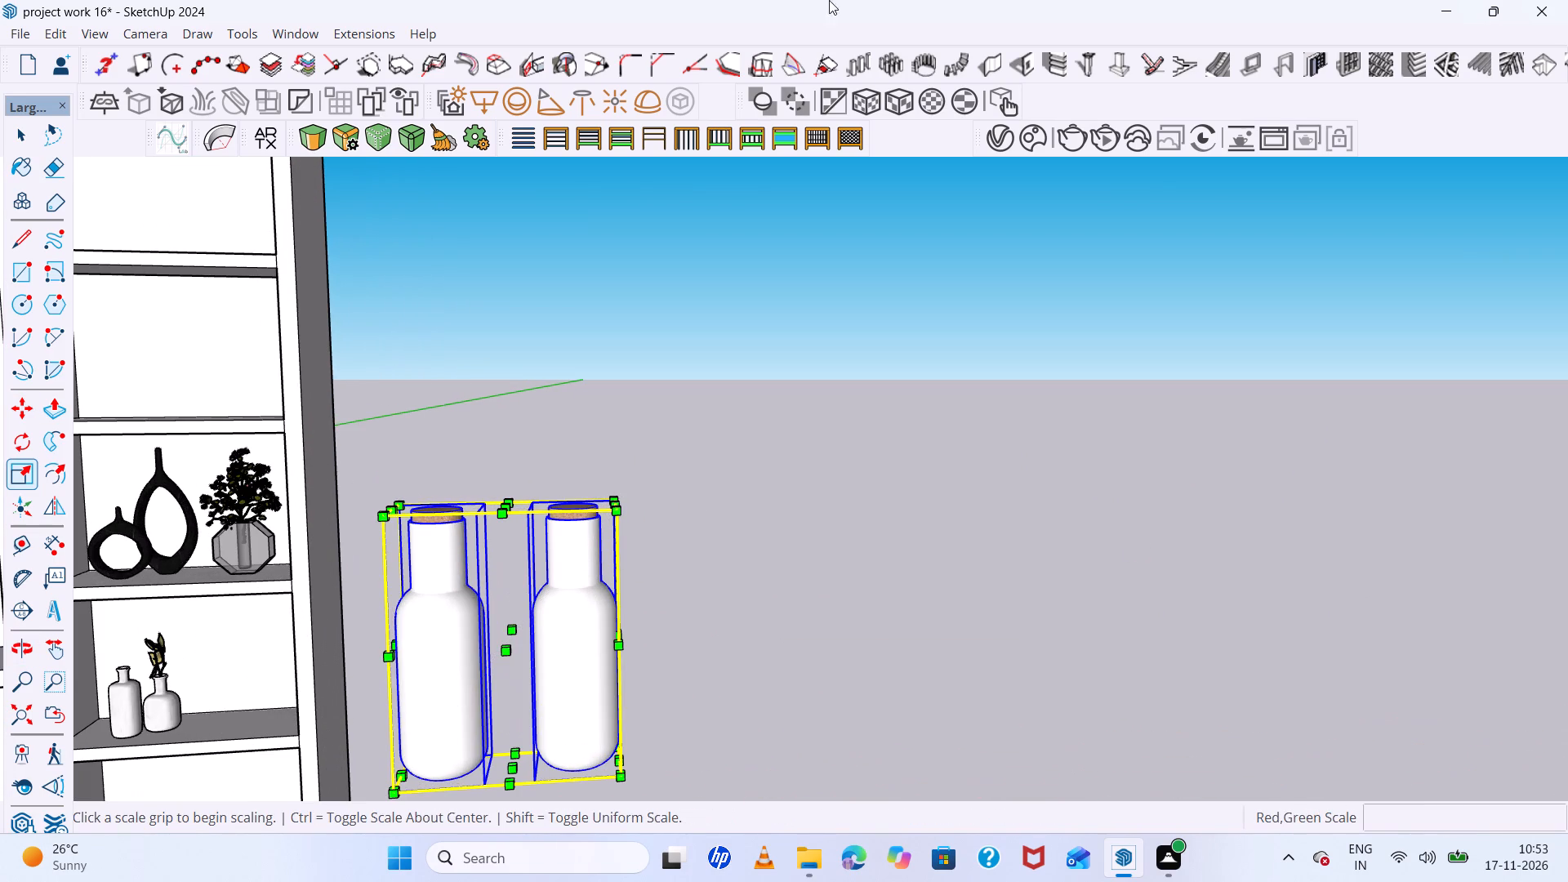
scroll(864, 493, down, 7)
scroll(672, 528, up, 4)
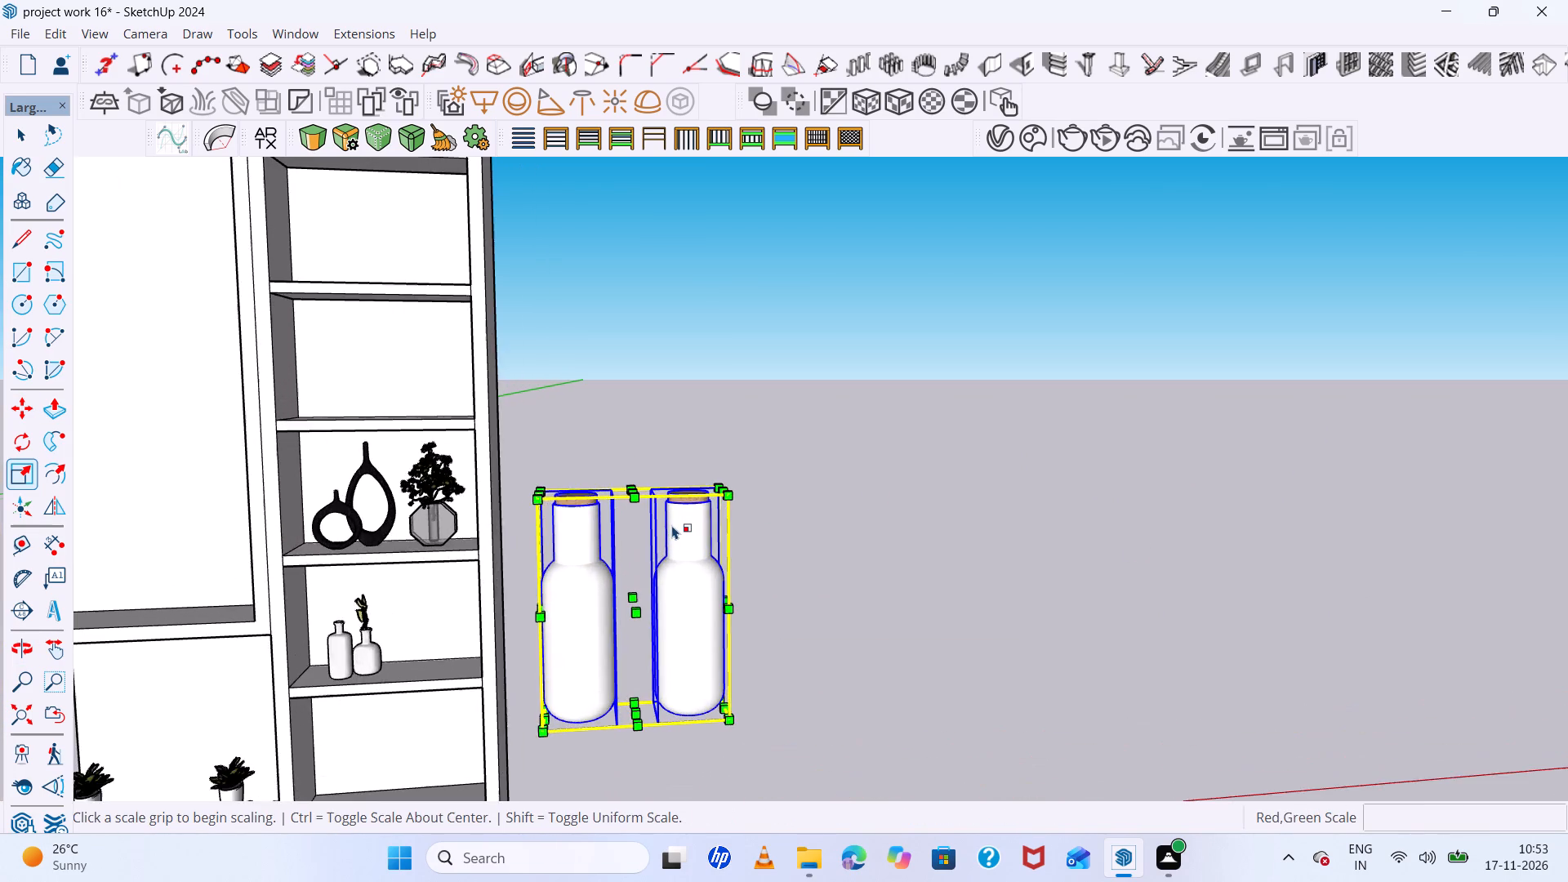
scroll(677, 514, down, 7)
middle_drag(677, 514, 649, 613)
scroll(726, 478, up, 5)
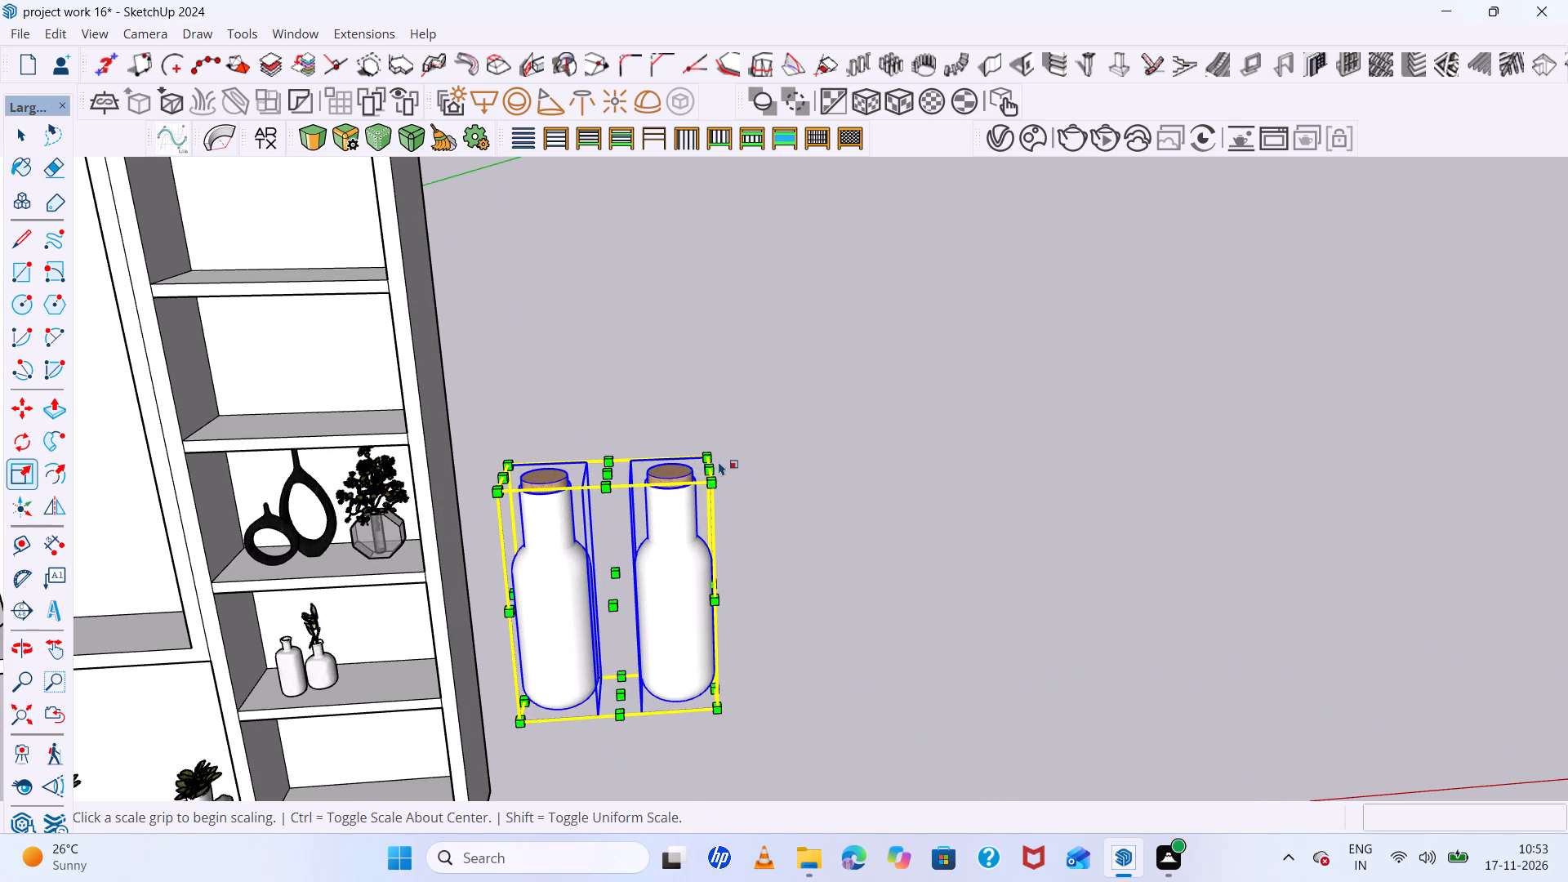
click(709, 454)
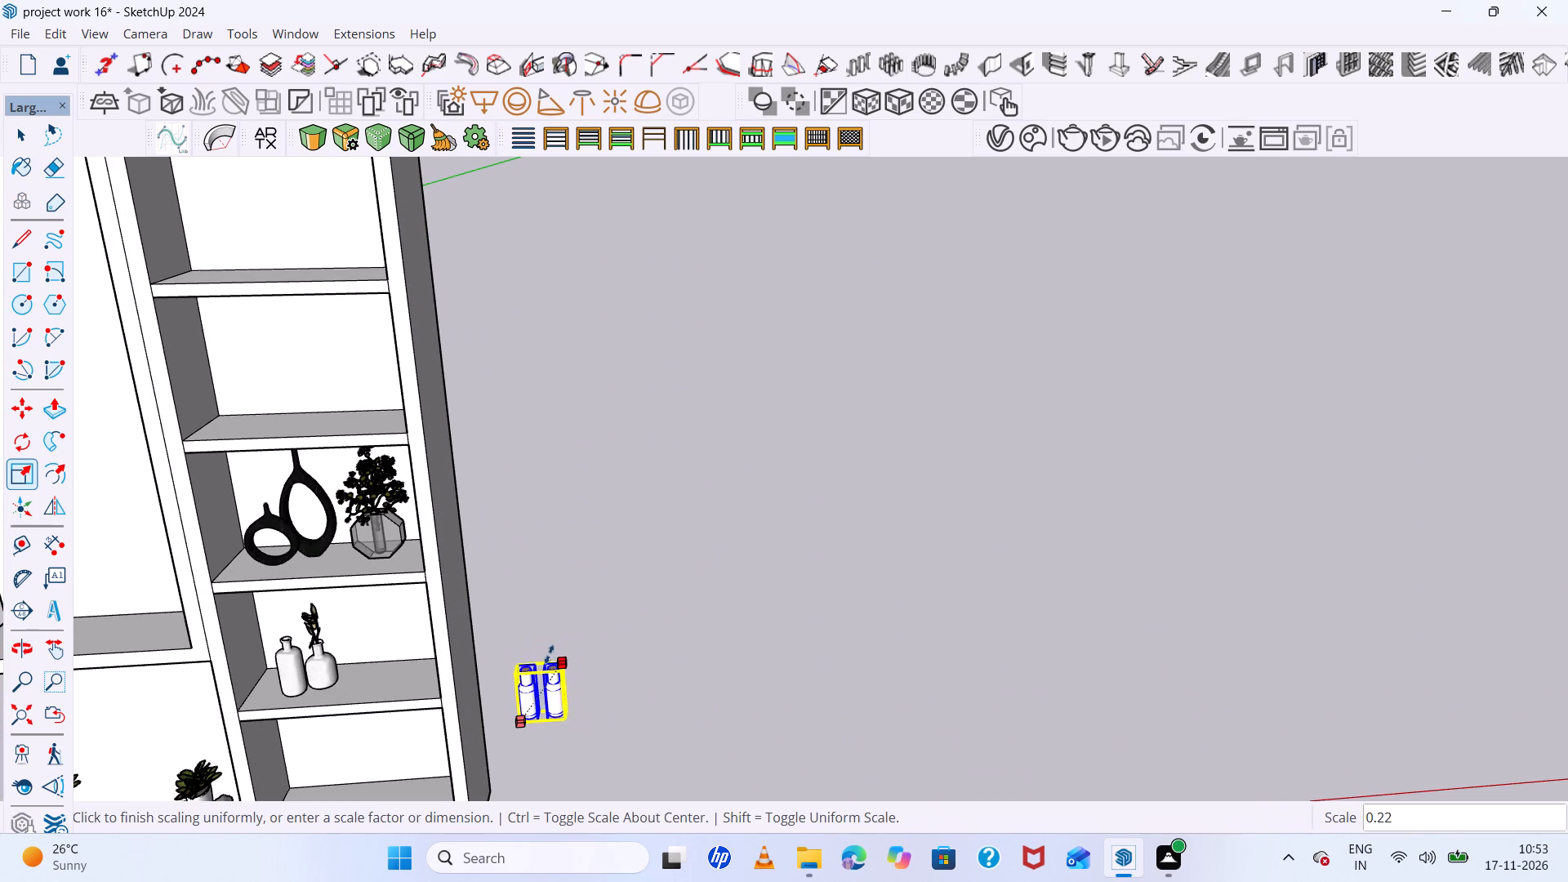
click(569, 611)
Slim the pair of bottles by scaling them to about 0.83 in depth (green) and about 0.83 in width (red).
scroll(533, 697, up, 8)
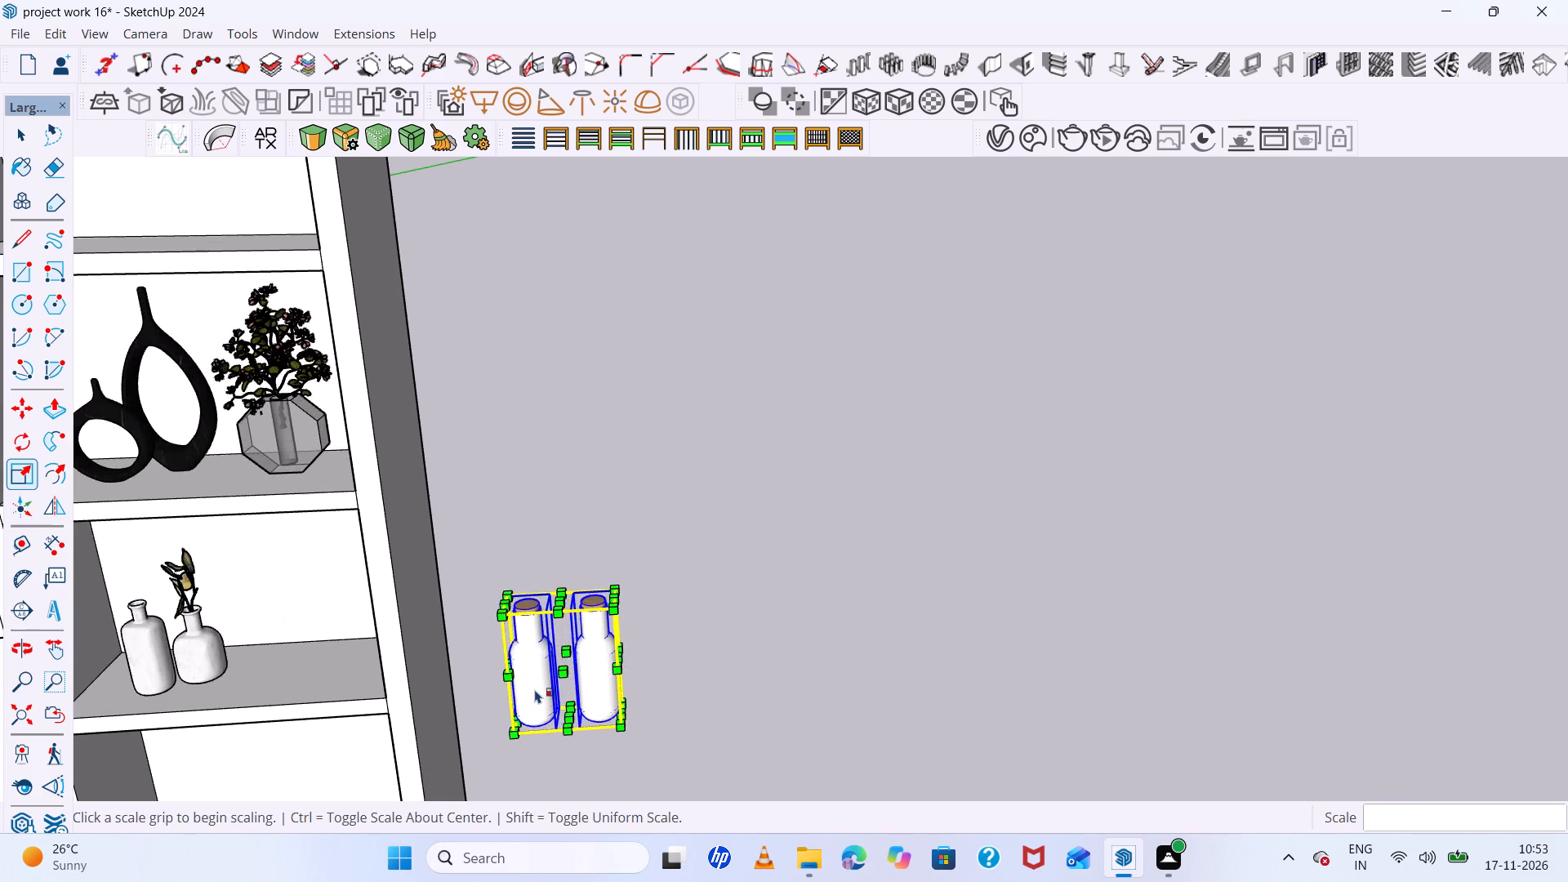
scroll(535, 689, up, 4)
middle_drag(537, 666, 630, 780)
scroll(608, 639, up, 5)
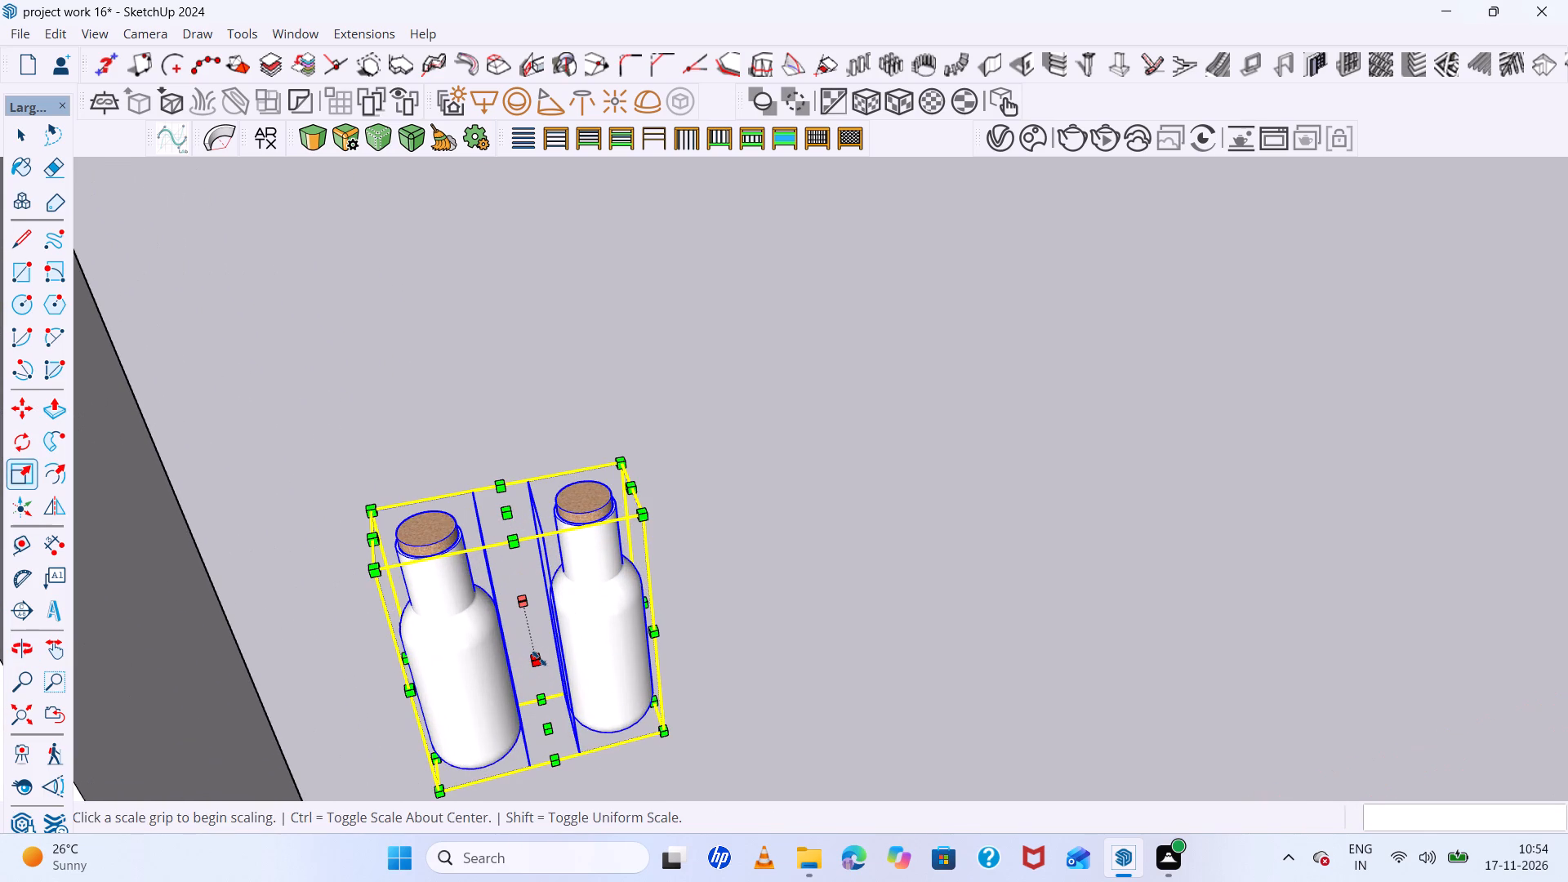
click(539, 658)
click(538, 649)
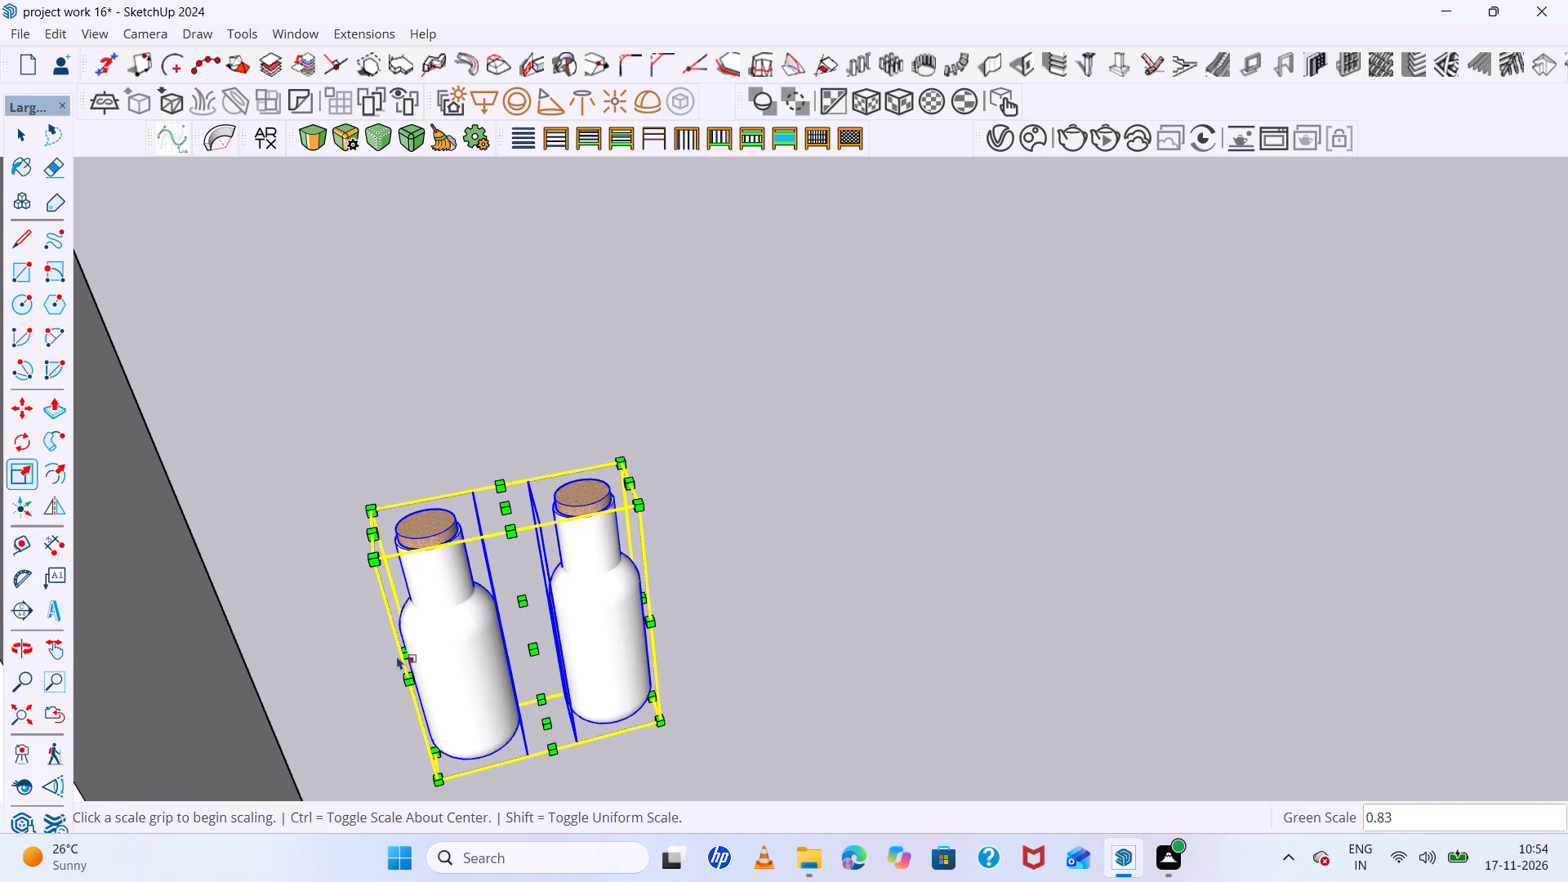
click(401, 649)
click(450, 648)
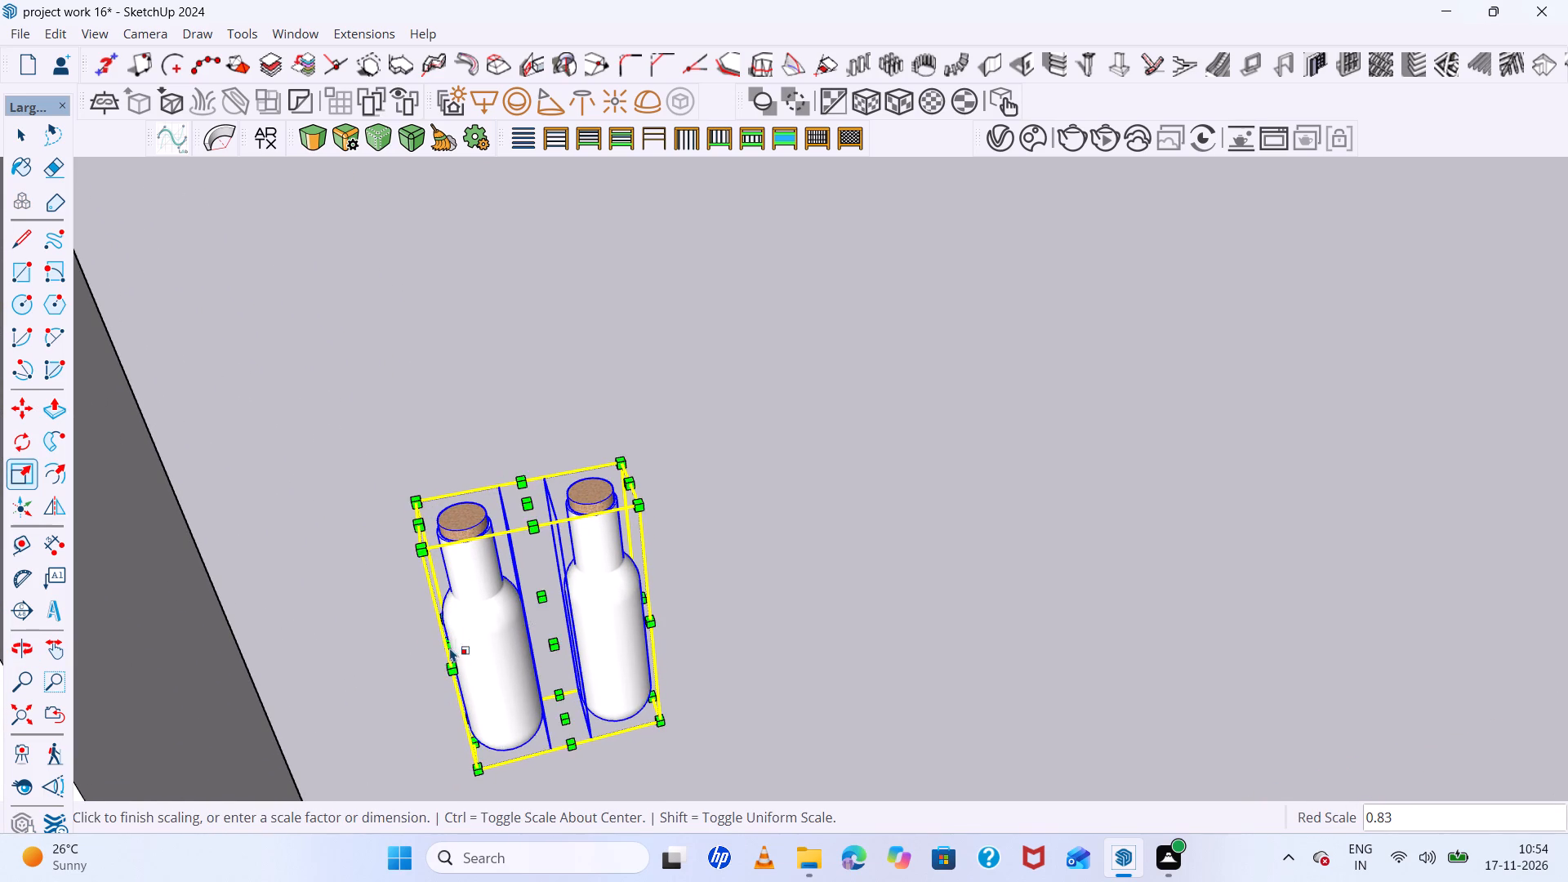
key(space)
Move the two bottles onto the cabinet shelf directly above the black ring vases, near the compartment's inner side.
scroll(795, 715, down, 8)
middle_drag(792, 711, 712, 564)
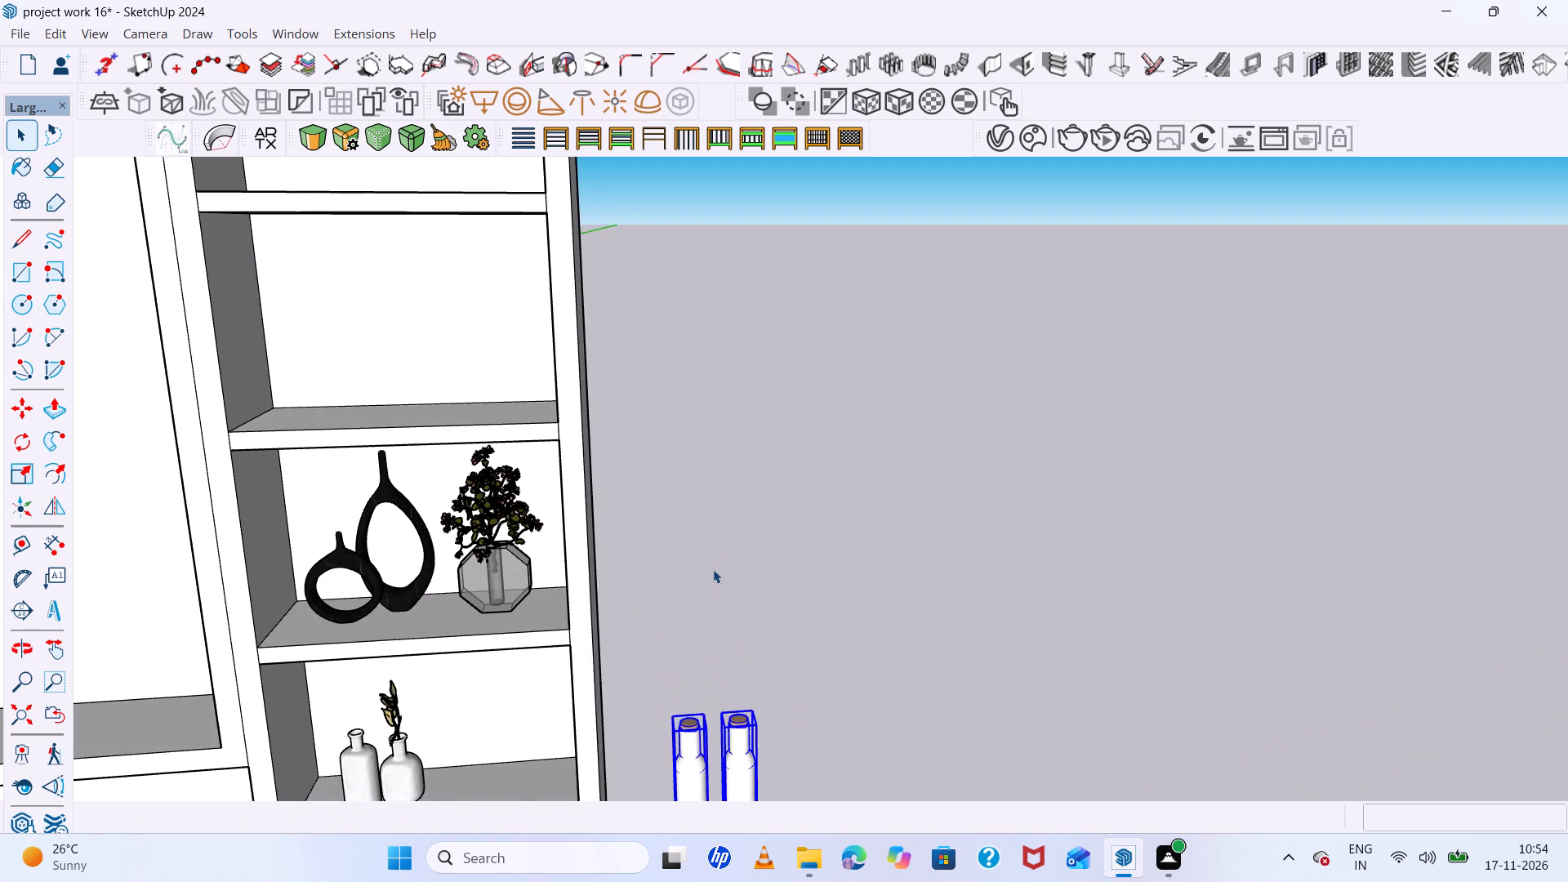
scroll(707, 520, down, 6)
key(m)
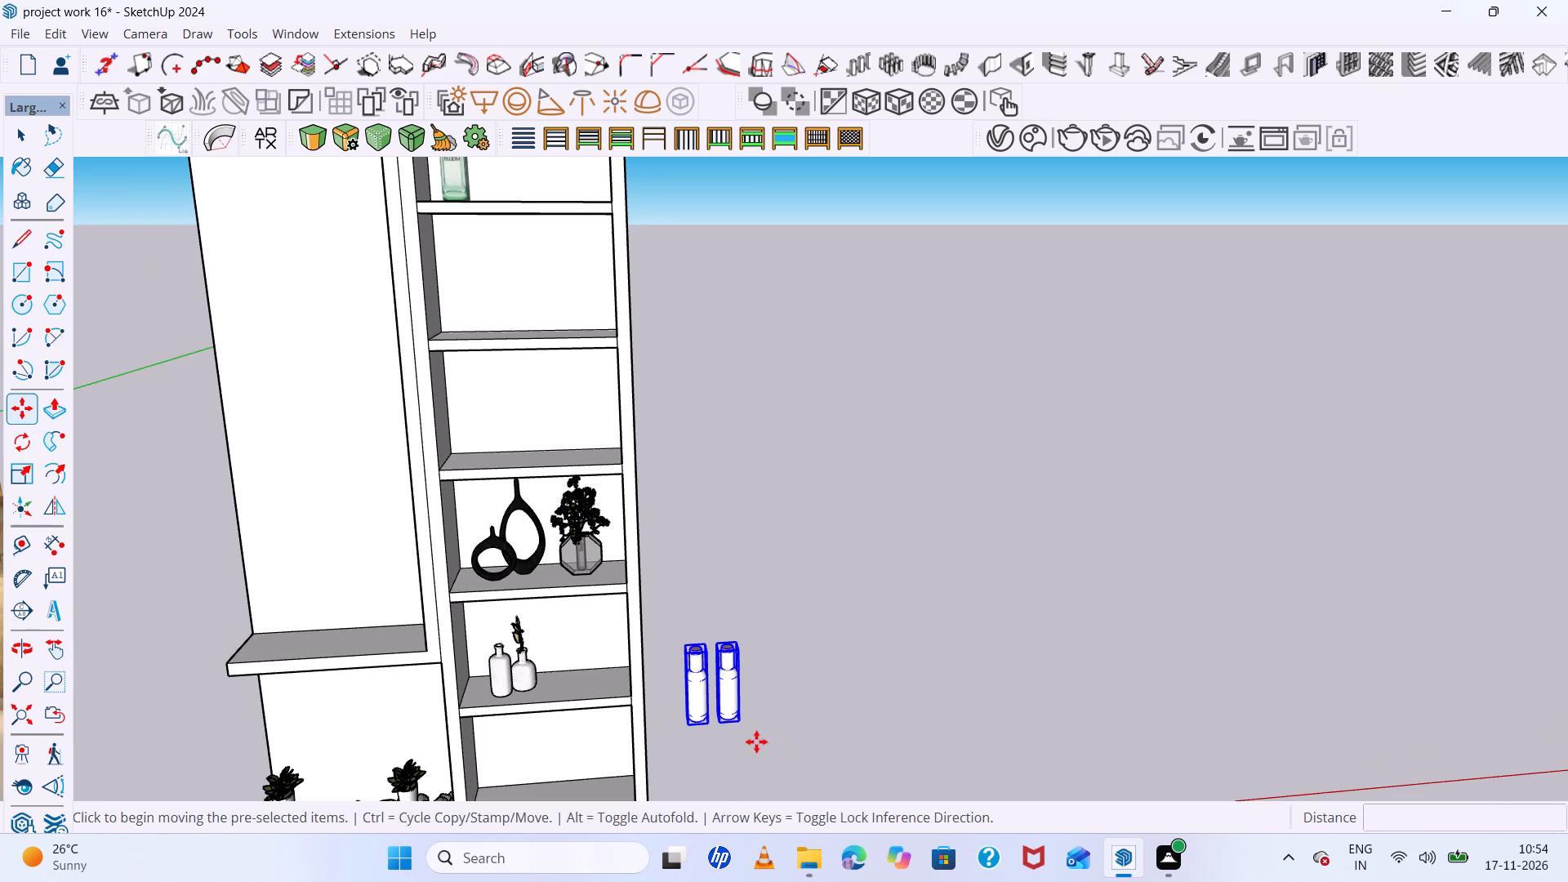
click(739, 721)
scroll(509, 430, up, 15)
click(530, 482)
scroll(530, 483, down, 2)
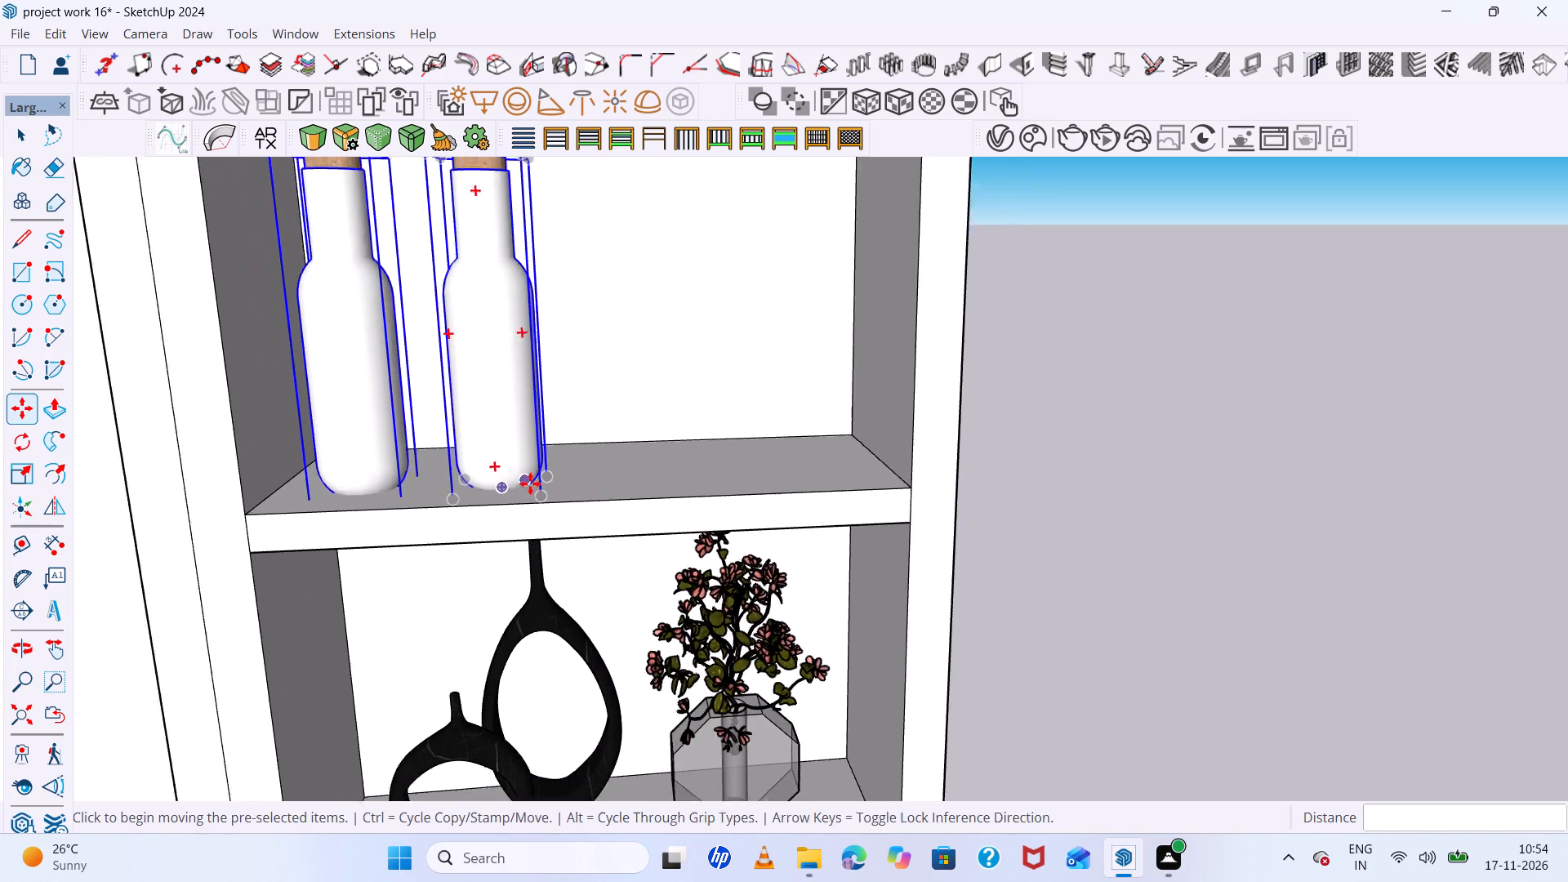
Adjust the height of the two bottles on their shelf, moving them slightly along the blue axis.
scroll(530, 483, down, 10)
scroll(688, 553, up, 6)
scroll(524, 453, up, 5)
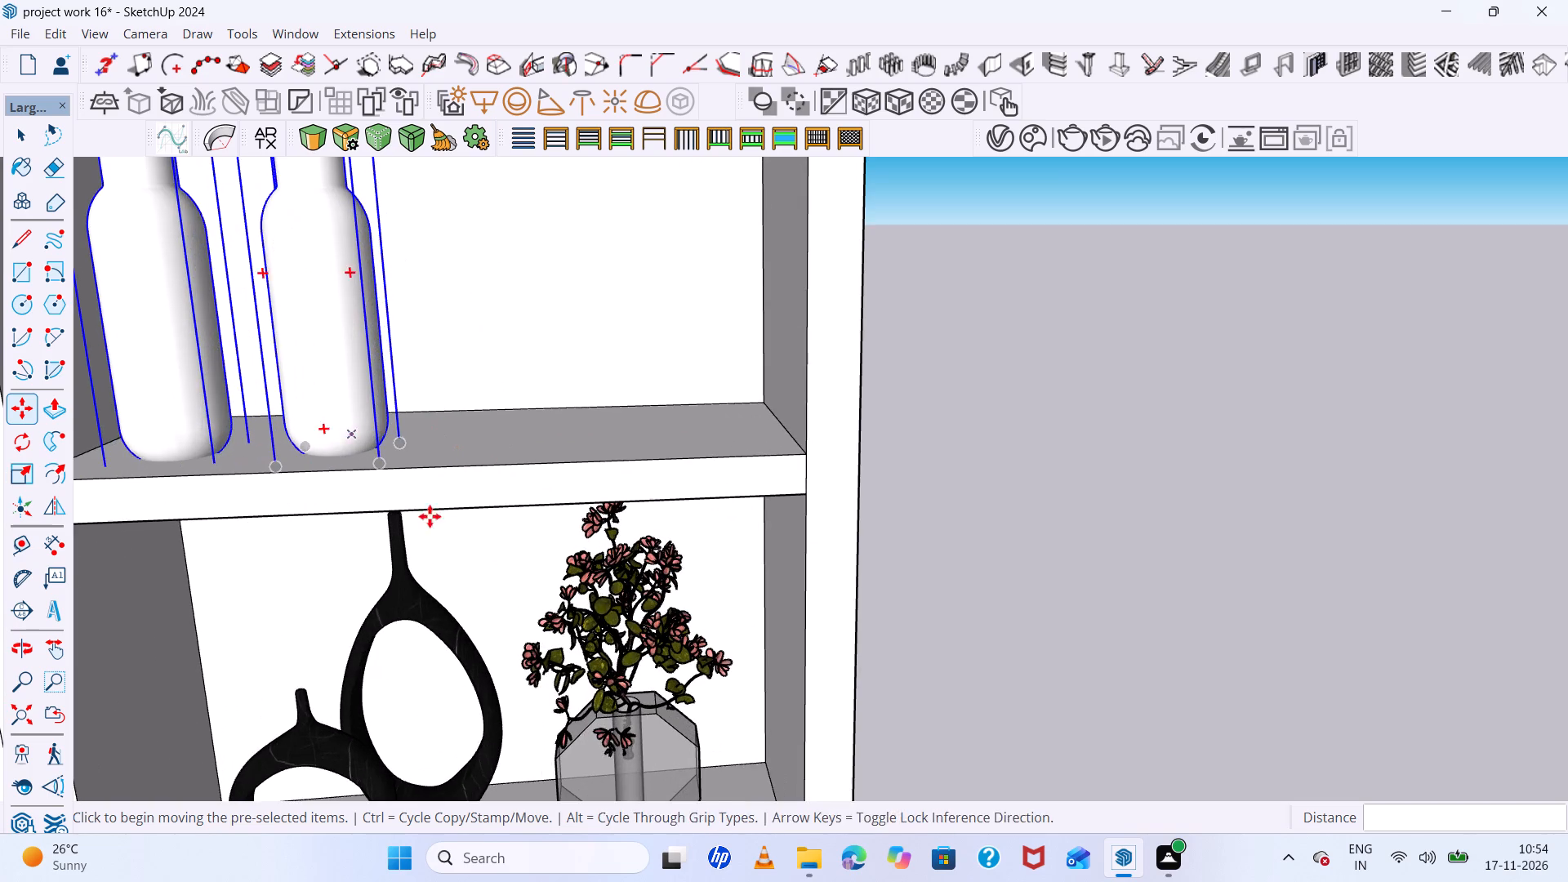
scroll(595, 587, down, 14)
scroll(414, 352, up, 10)
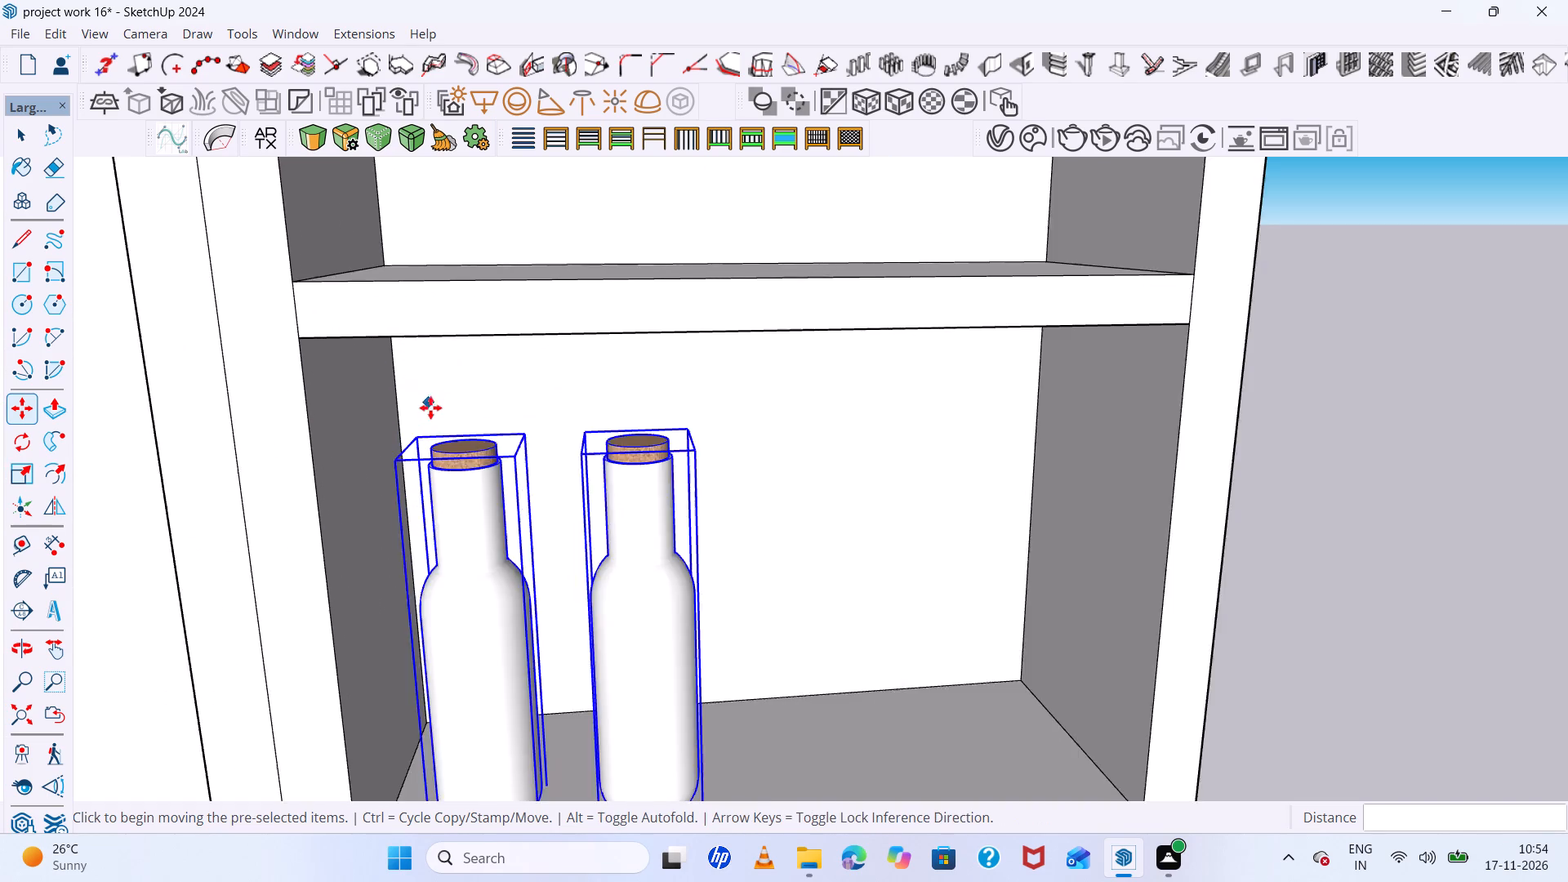
scroll(430, 408, up, 7)
click(544, 464)
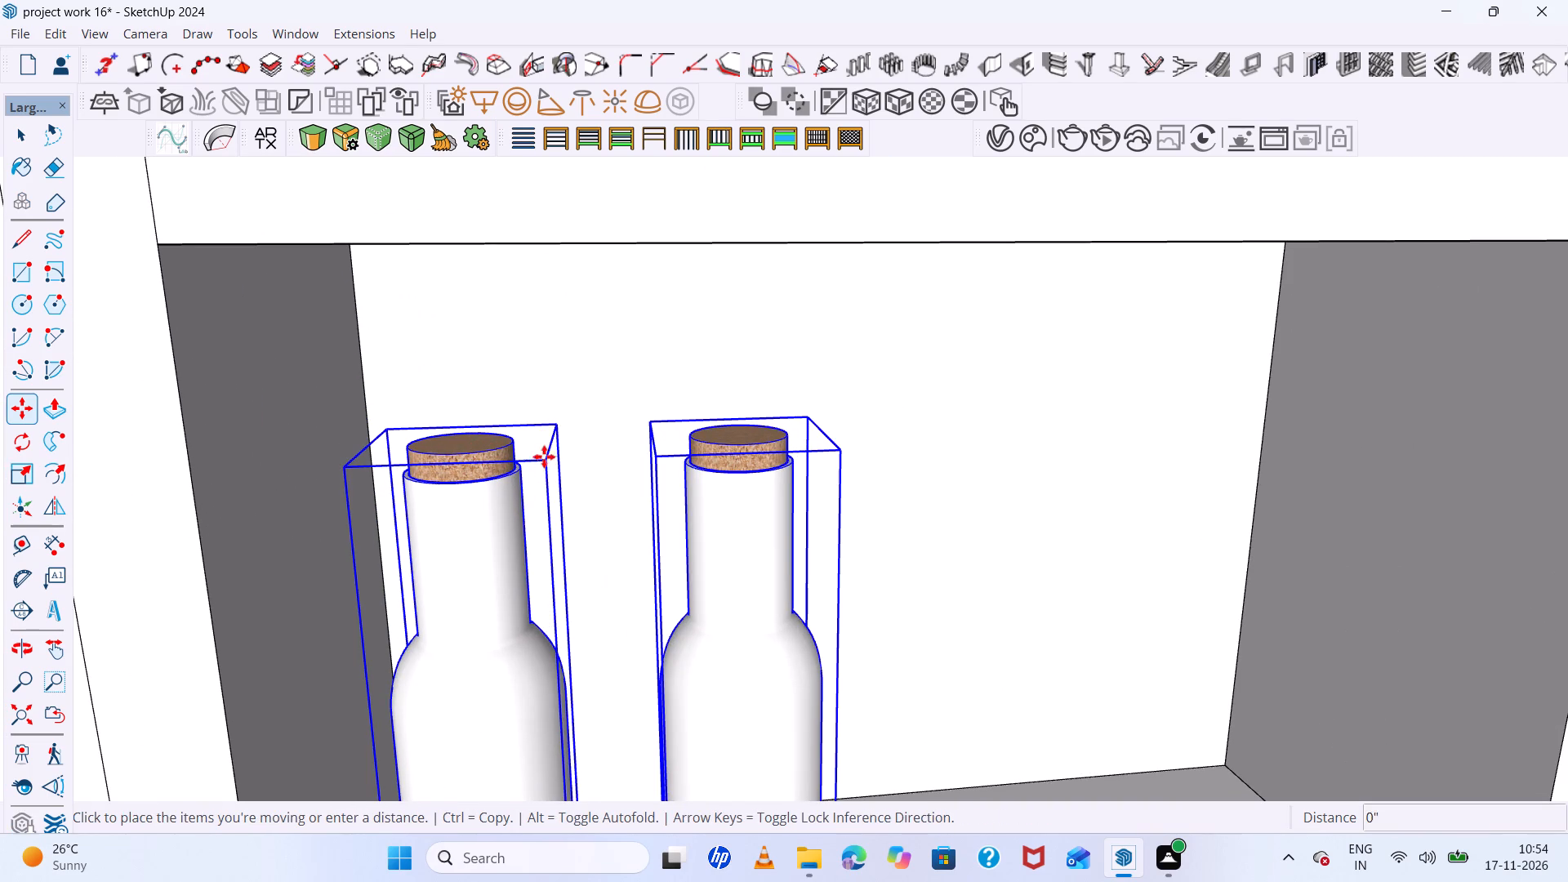
key(Up)
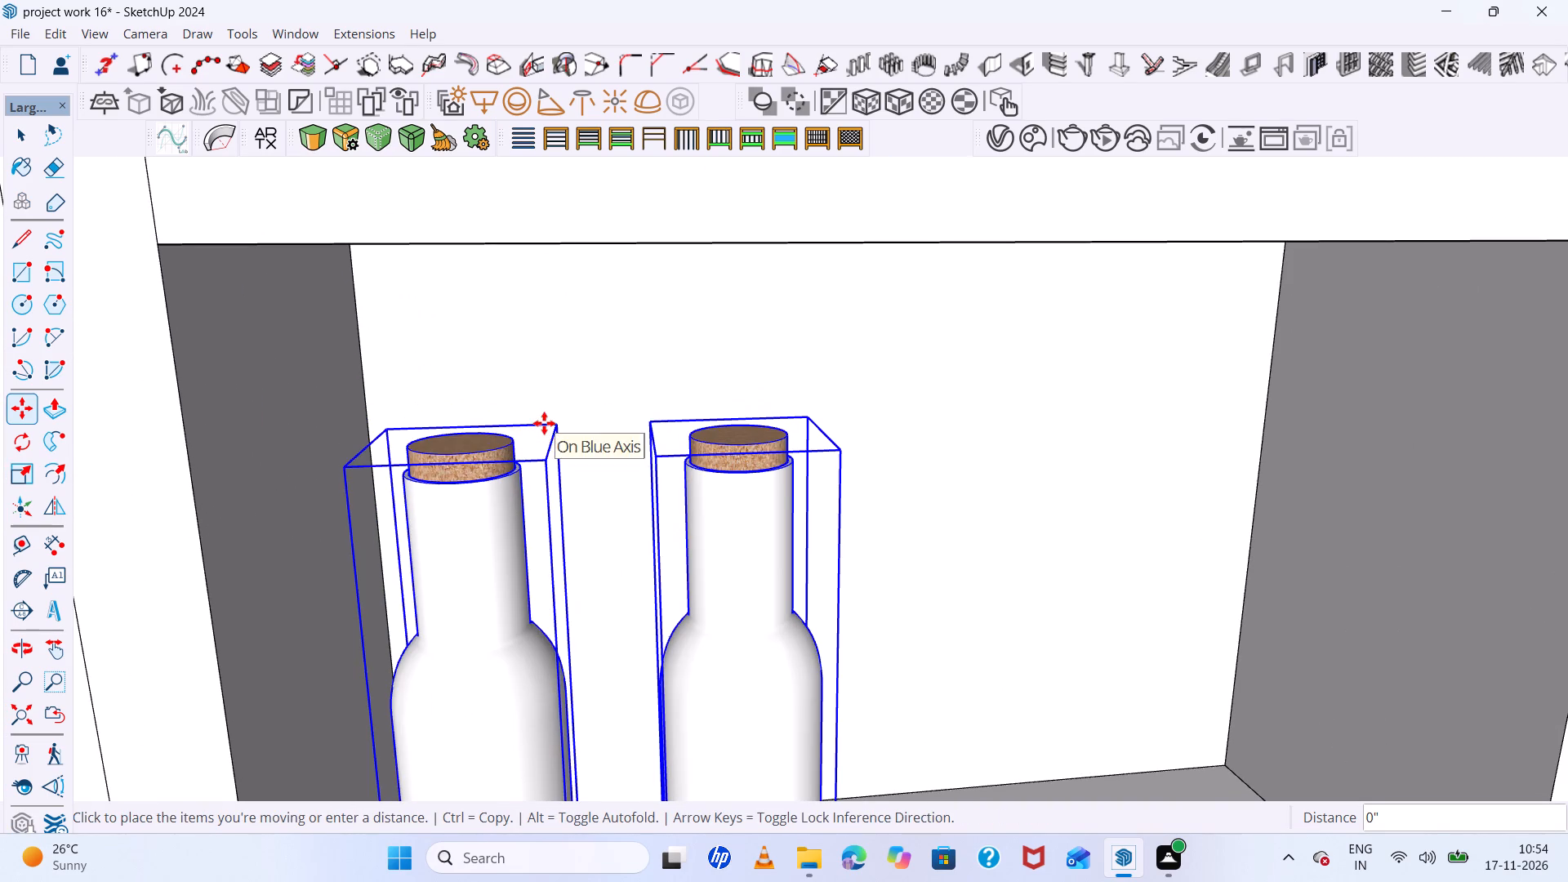
scroll(539, 419, down, 6)
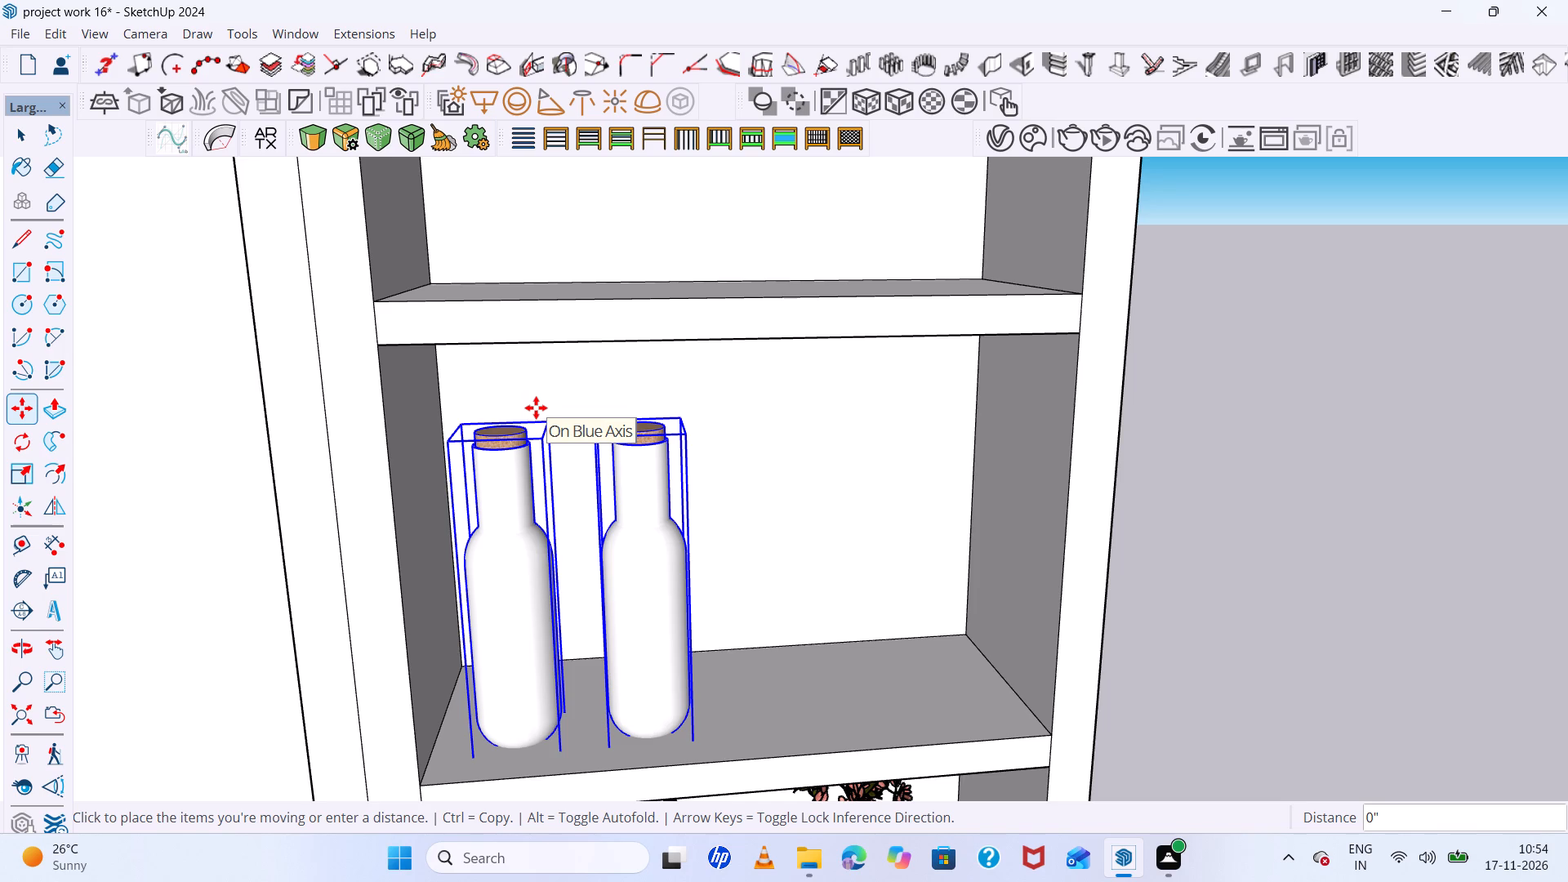
click(532, 395)
scroll(512, 390, down, 10)
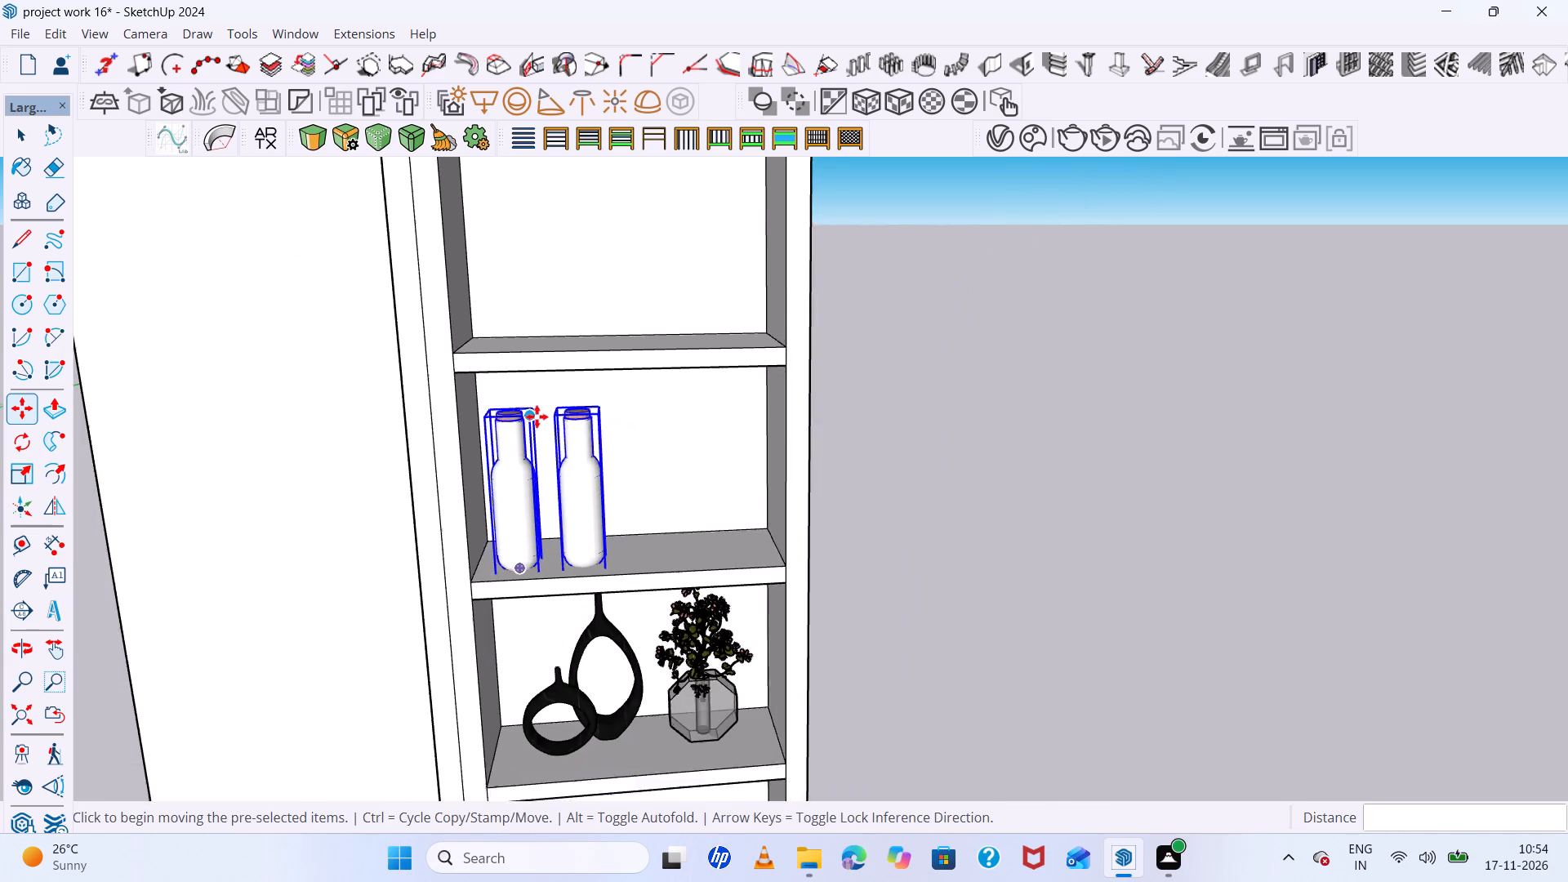
scroll(537, 416, down, 1)
middle_drag(675, 479, 661, 427)
key(space)
click(848, 498)
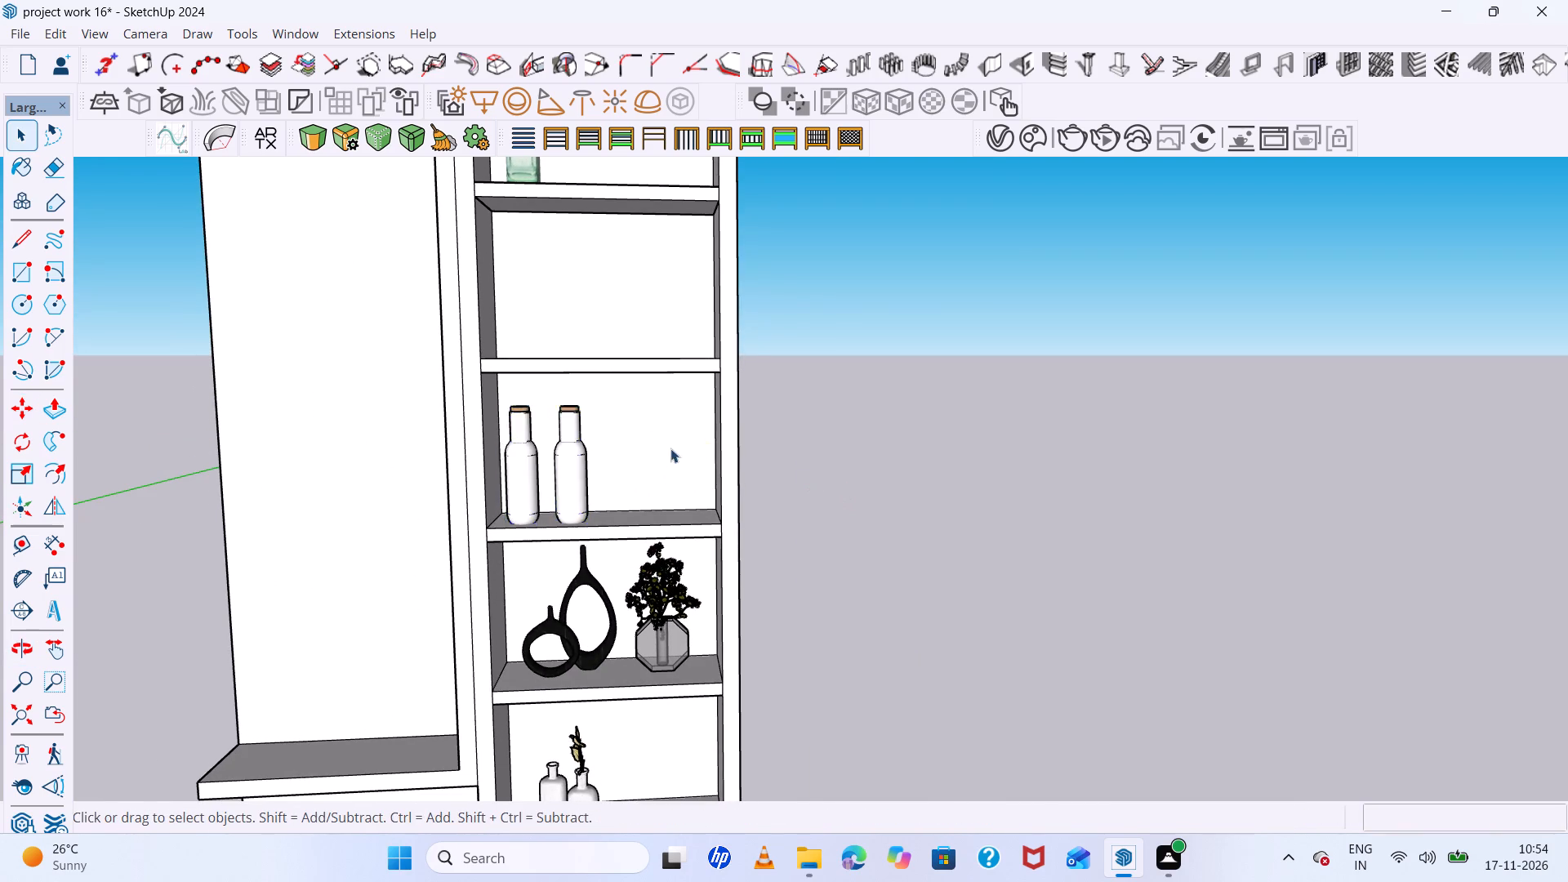
Examine the cabinet's furnished and empty shelves alongside the reference photo, including a close view of the black vases and flower vase.
scroll(630, 441, up, 10)
scroll(473, 416, down, 13)
scroll(584, 440, down, 20)
scroll(587, 446, down, 2)
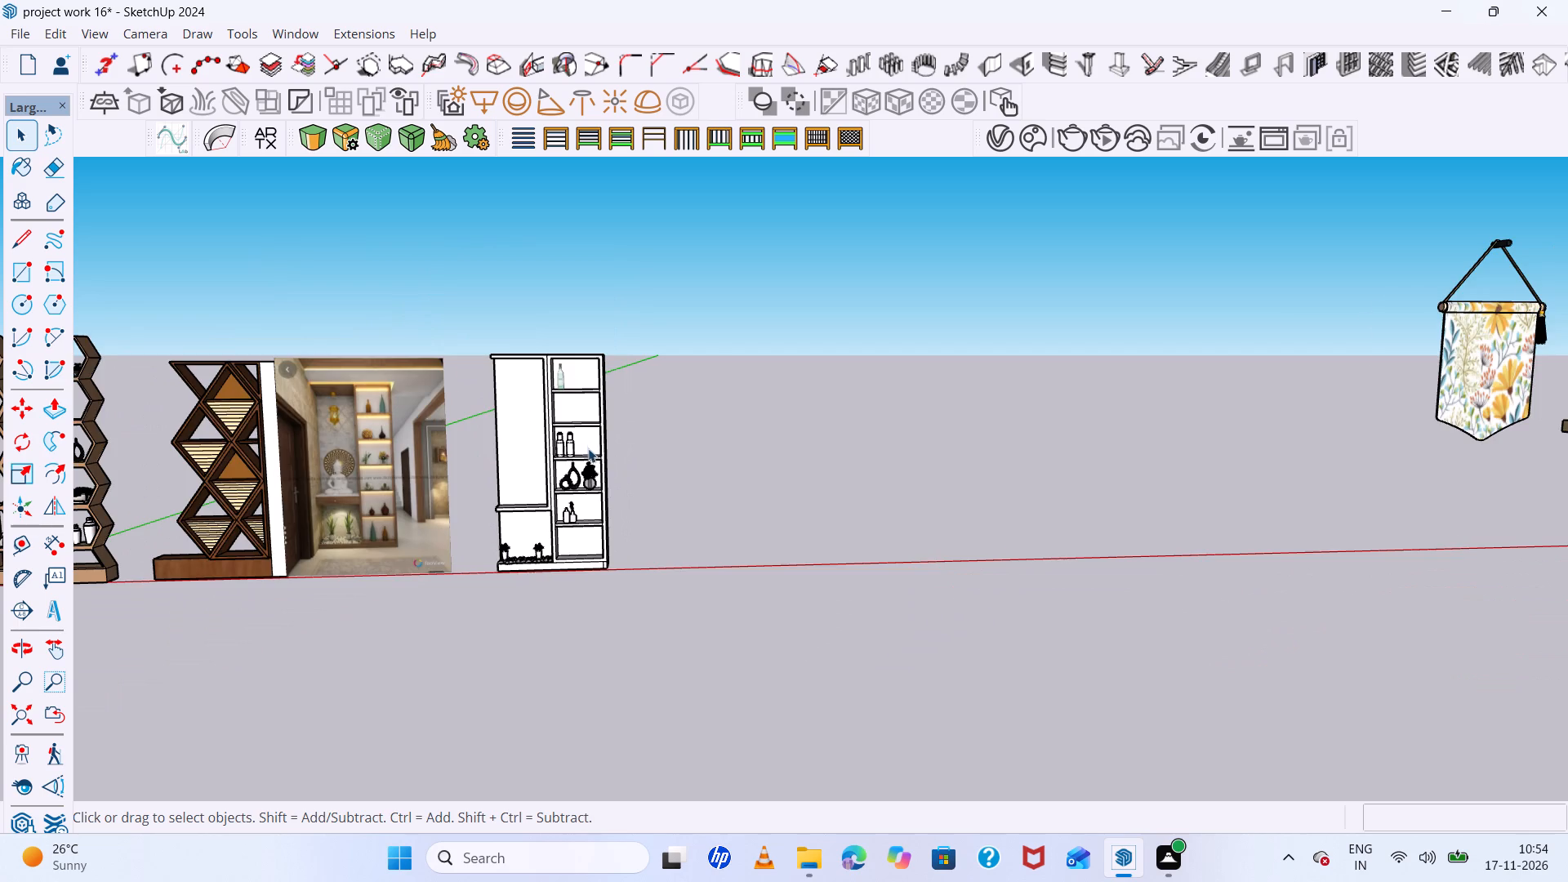
scroll(588, 448, down, 5)
scroll(595, 469, up, 20)
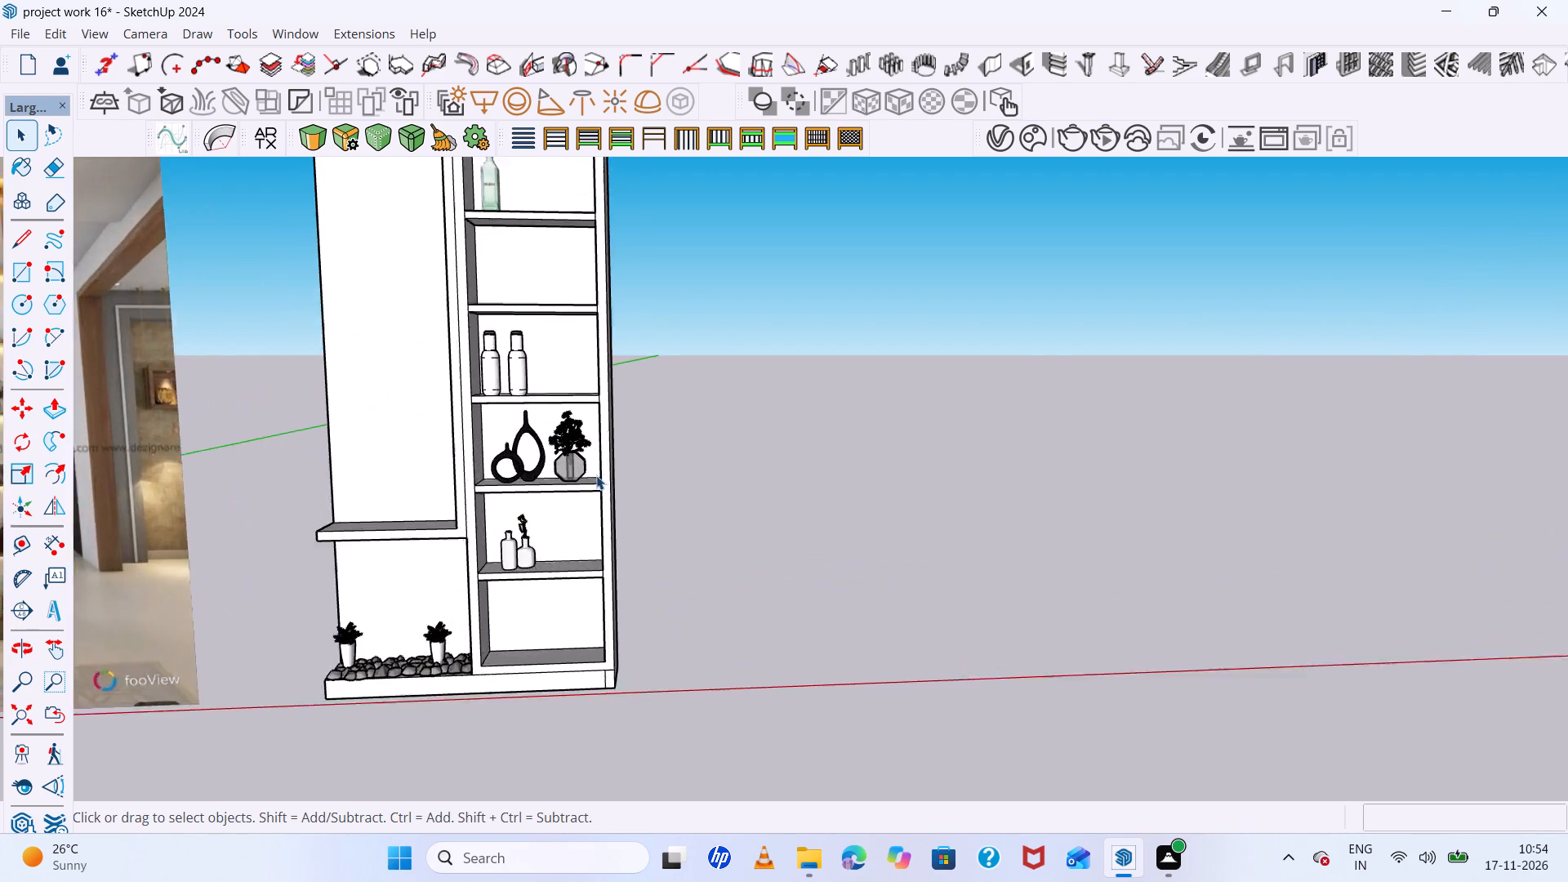
scroll(596, 475, up, 3)
middle_drag(596, 477, 622, 483)
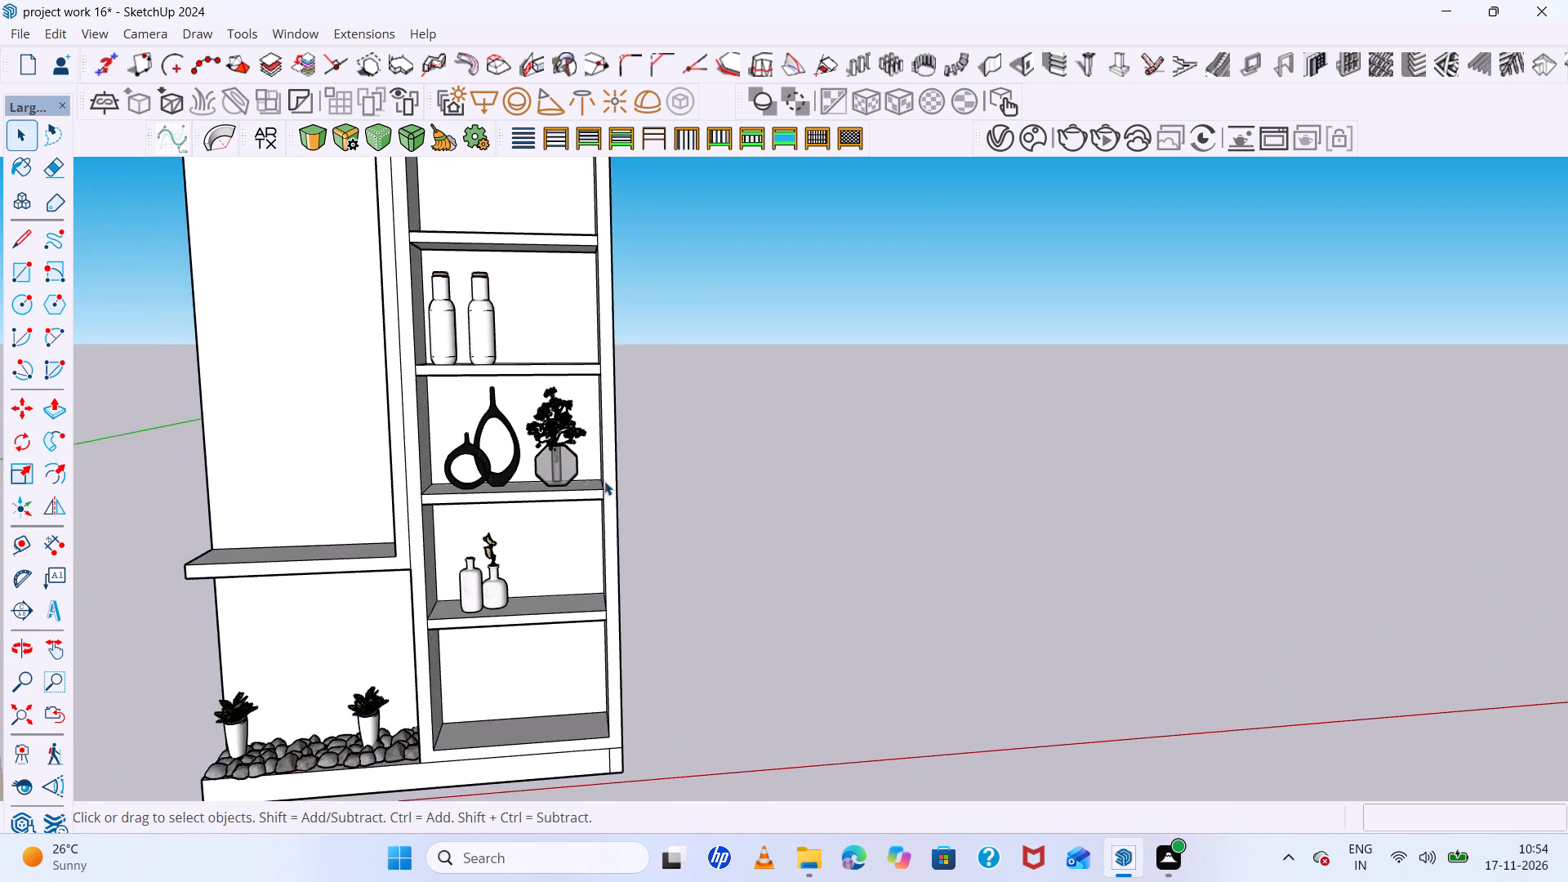
scroll(540, 465, up, 12)
middle_drag(537, 463, 650, 645)
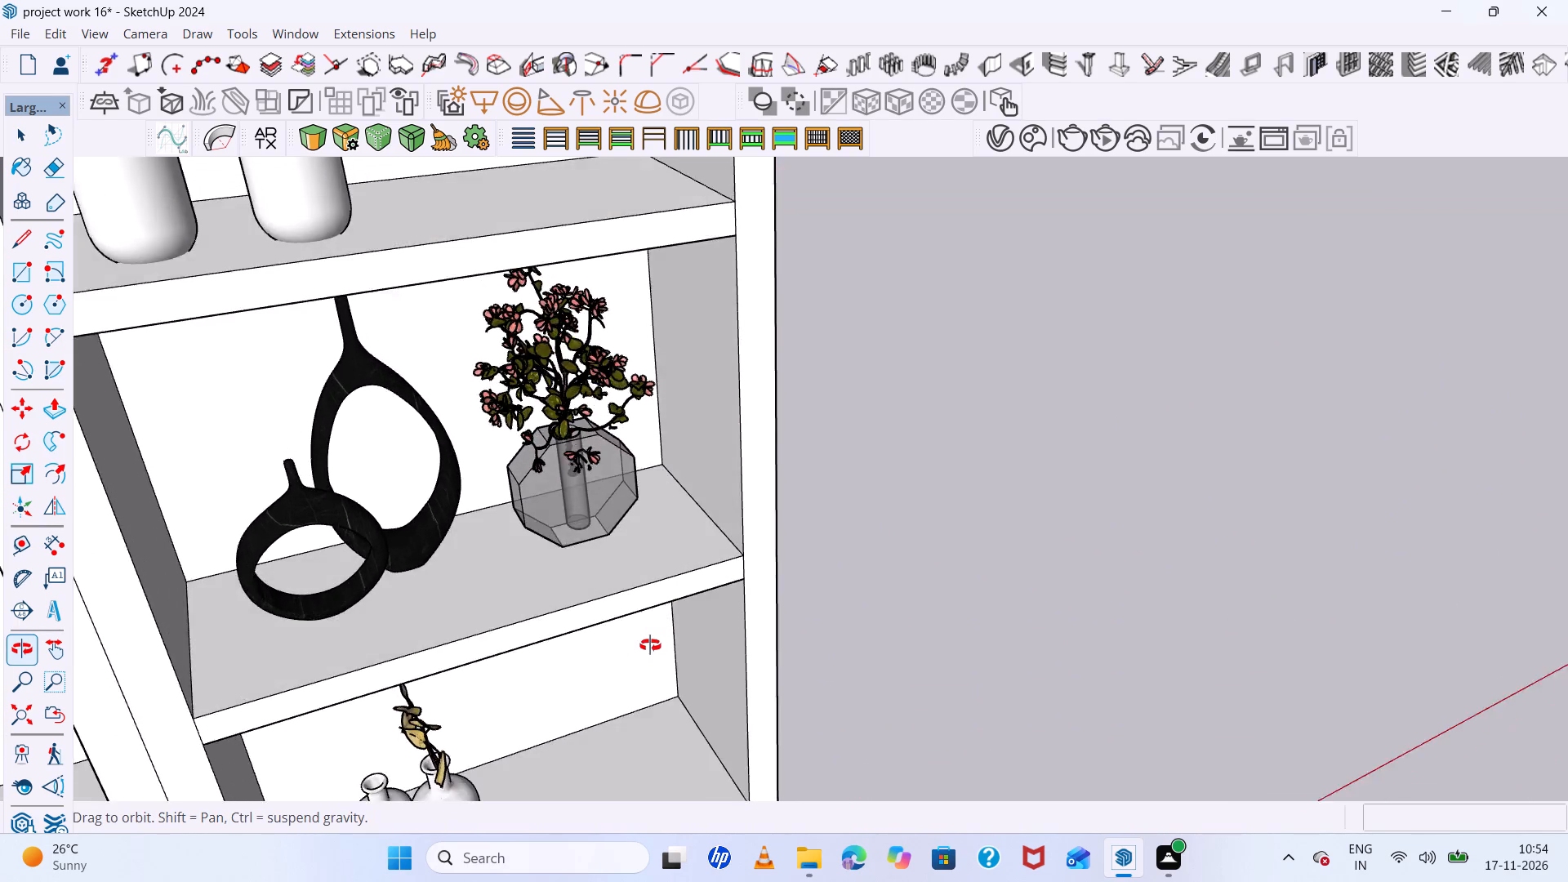
middle_drag(650, 645, 399, 423)
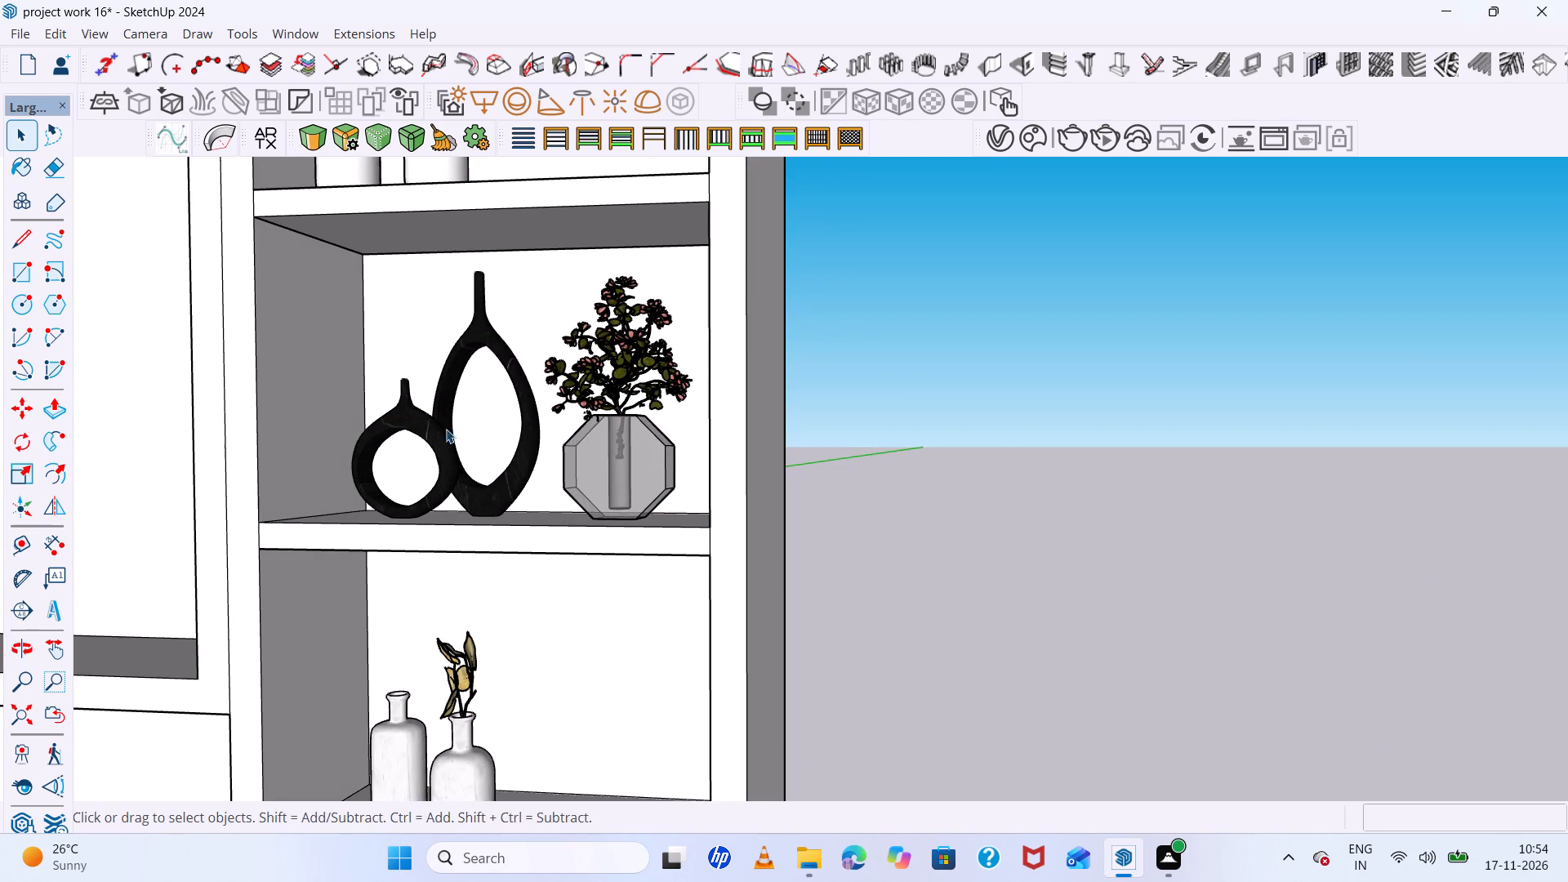
scroll(546, 439, up, 6)
scroll(570, 439, down, 5)
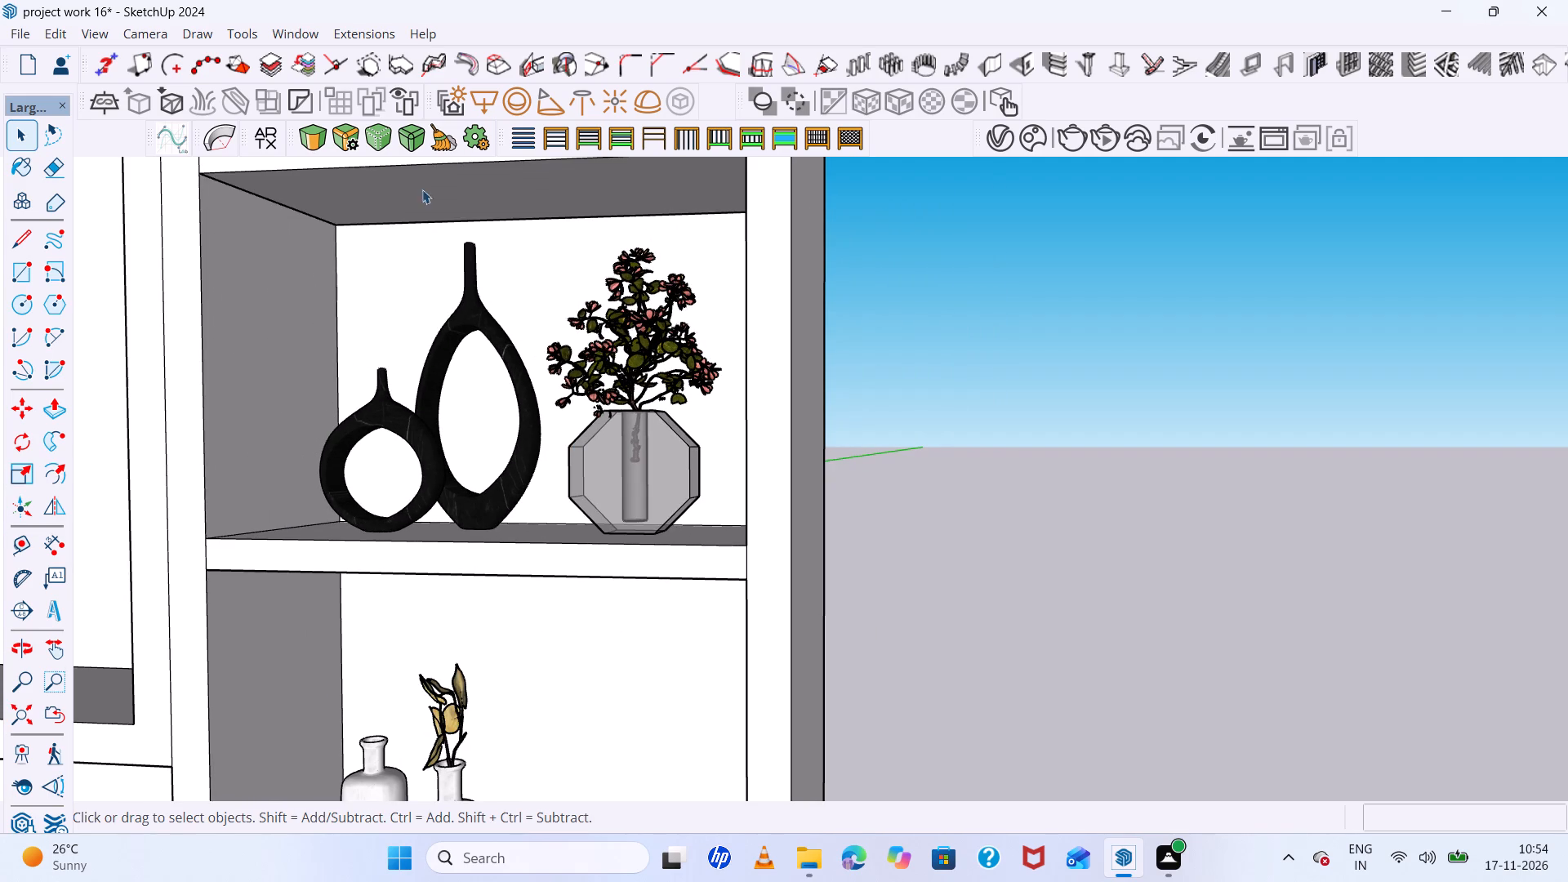
Open 3D Warehouse, return to its home page and search it for "decorative items".
click(311, 34)
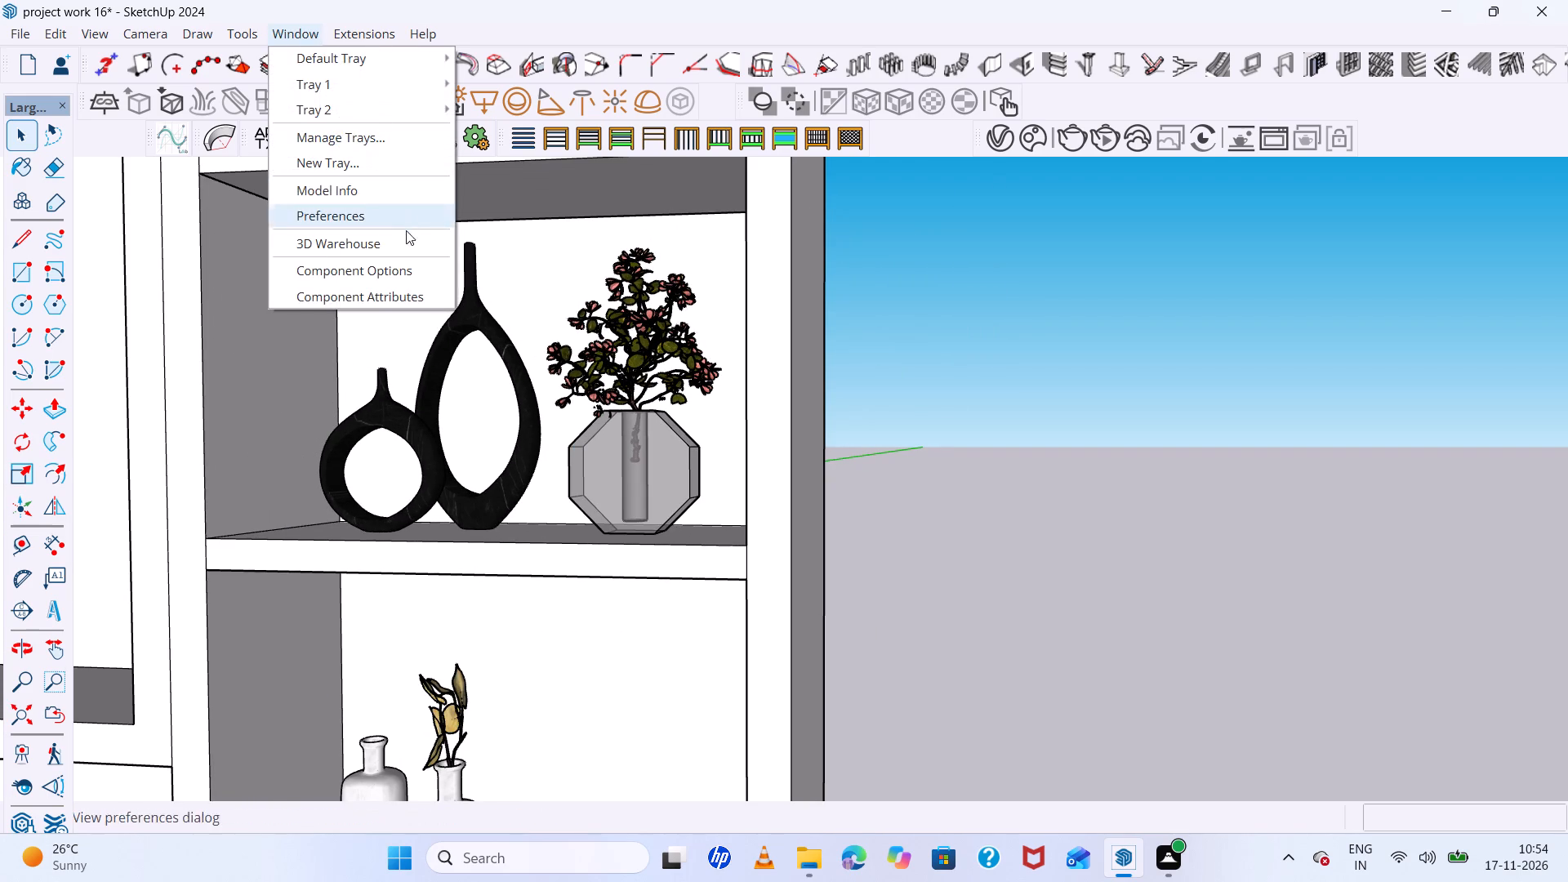
click(407, 244)
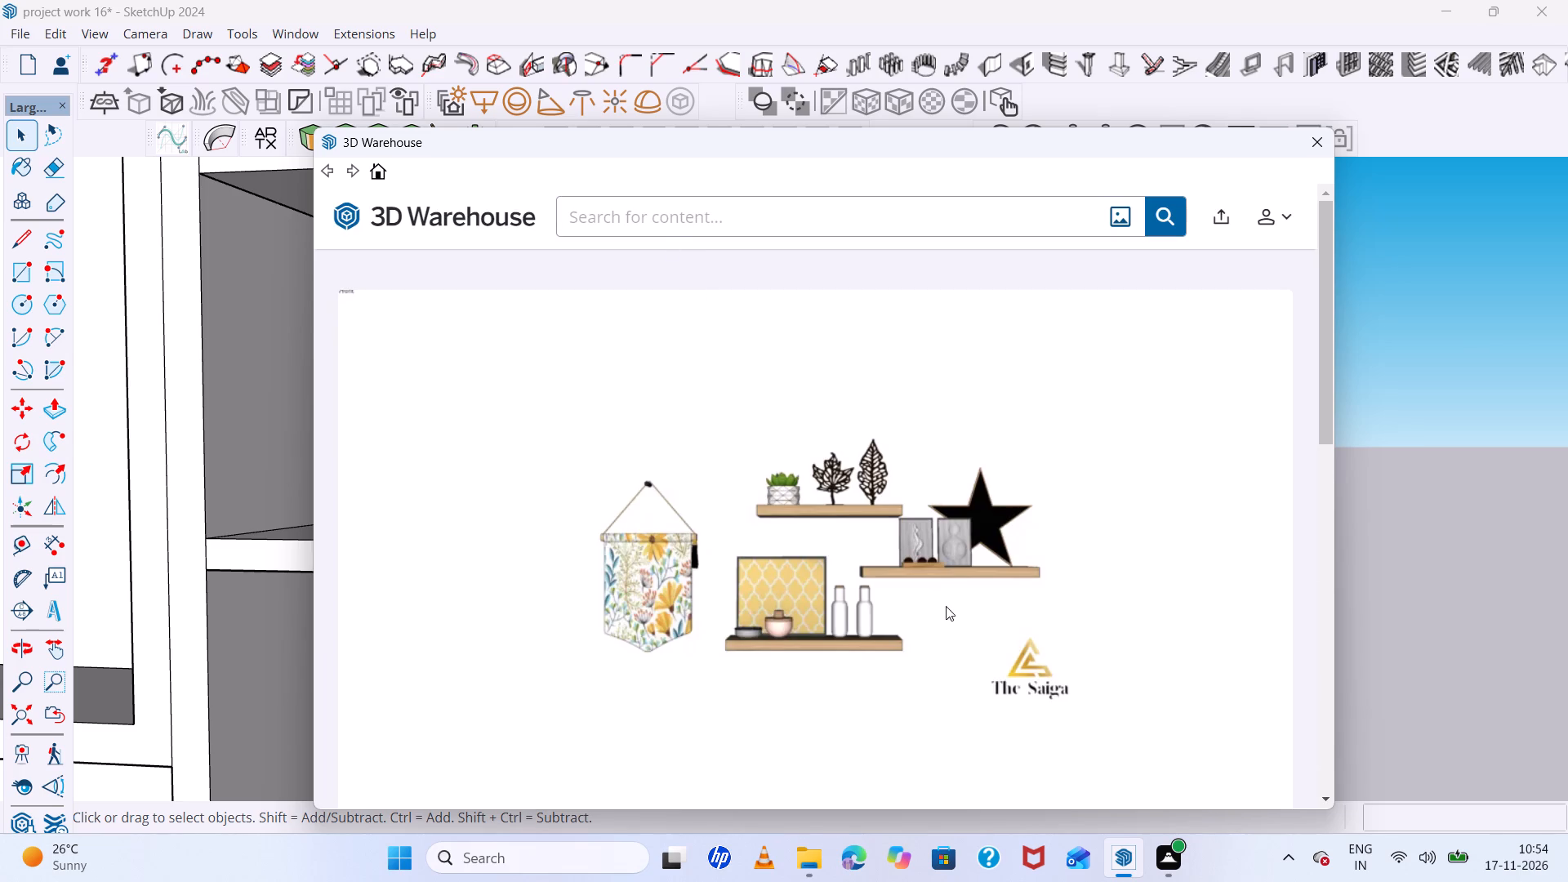
scroll(864, 572, down, 6)
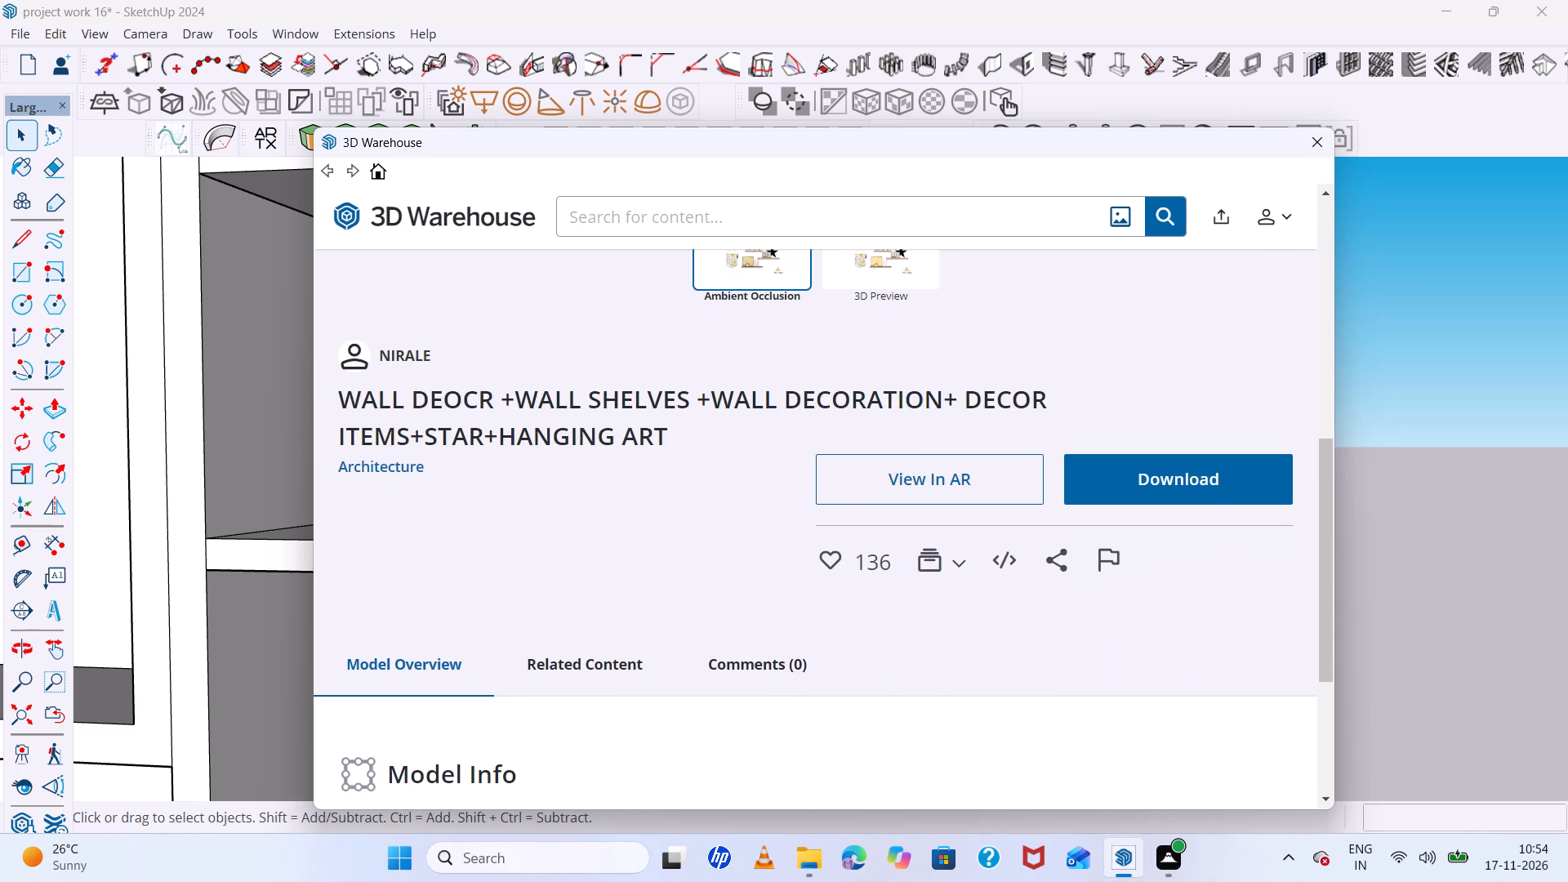
click(375, 176)
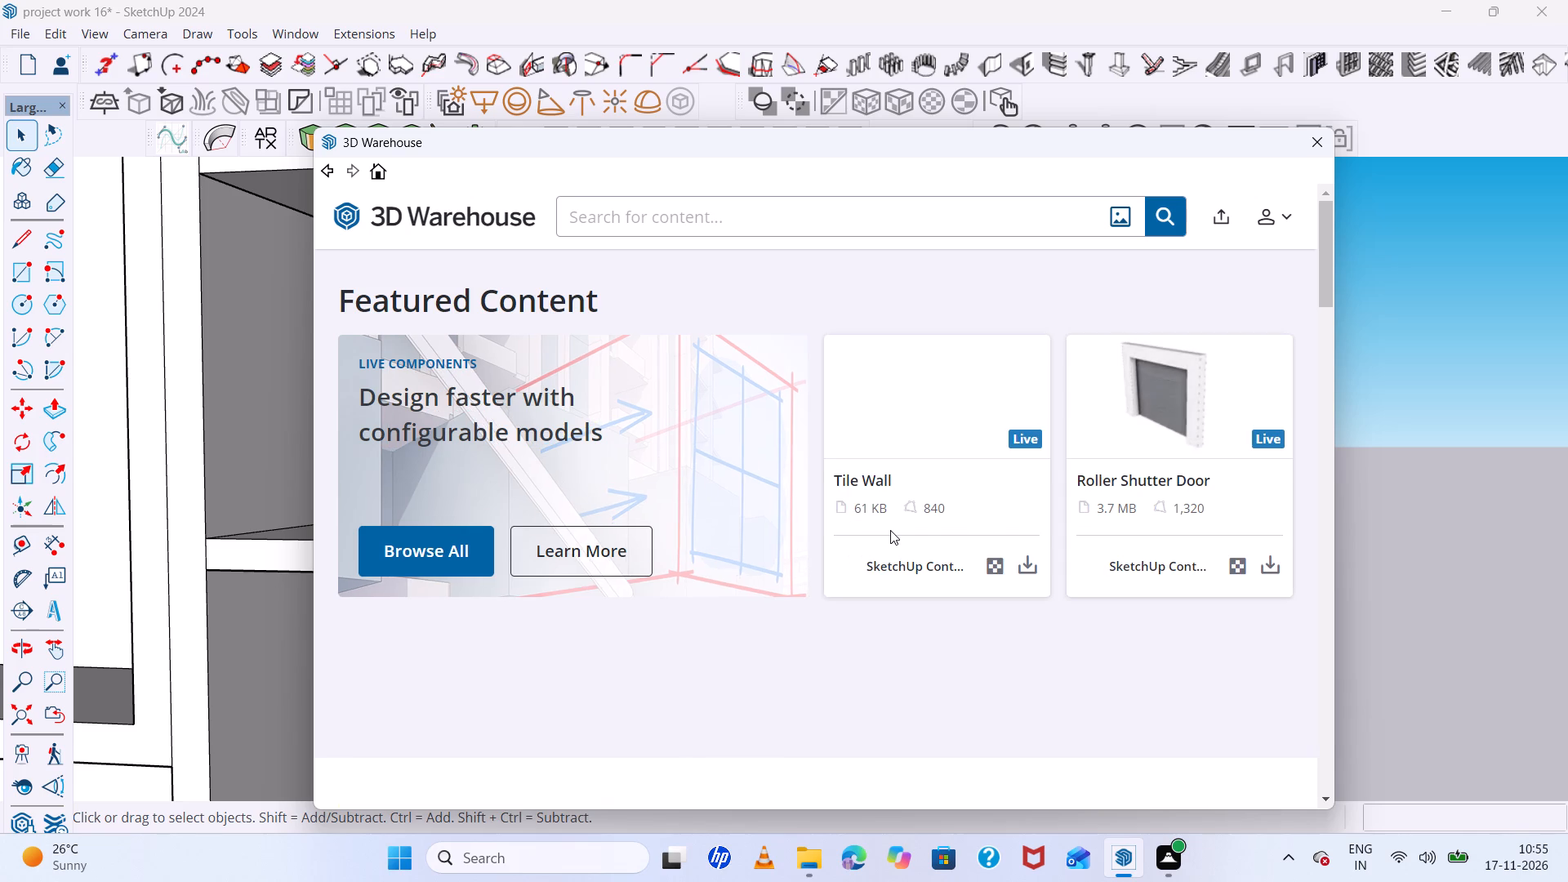
scroll(890, 530, down, 7)
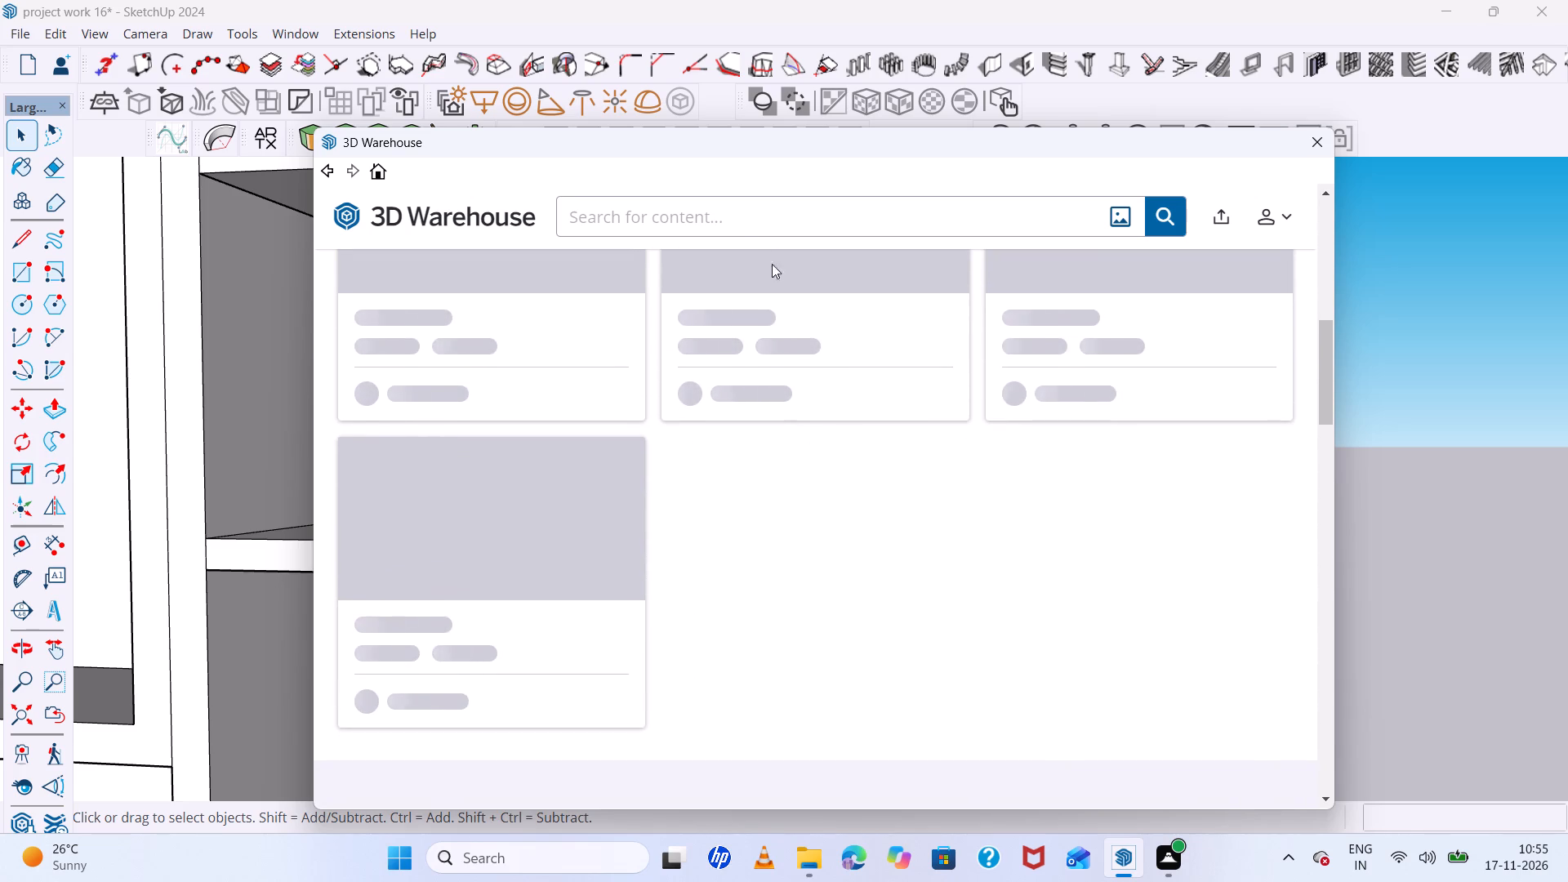
click(719, 229)
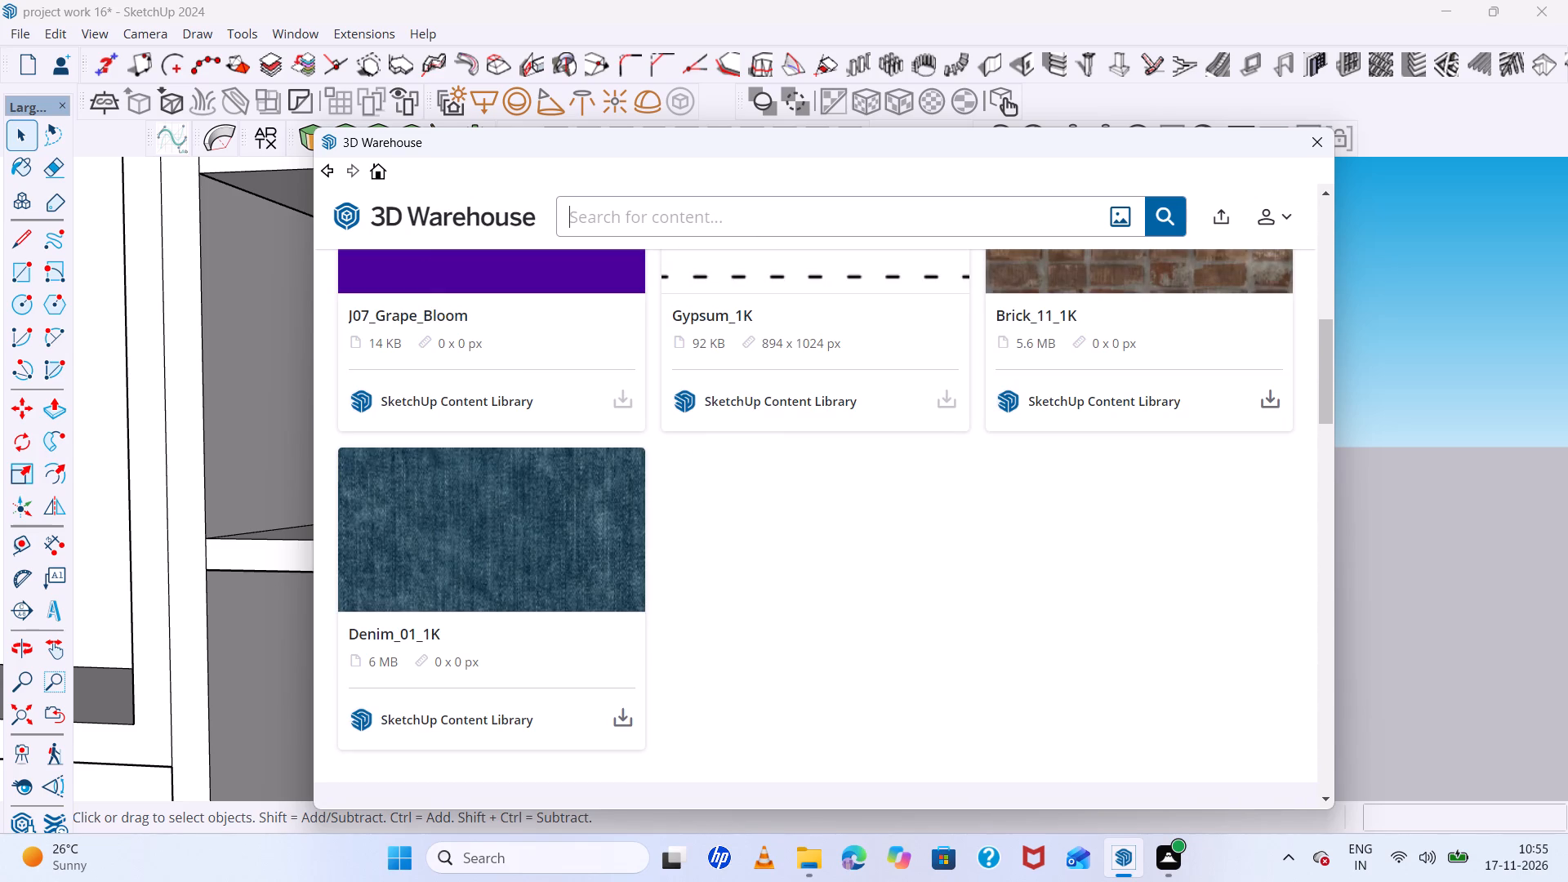
text(de)
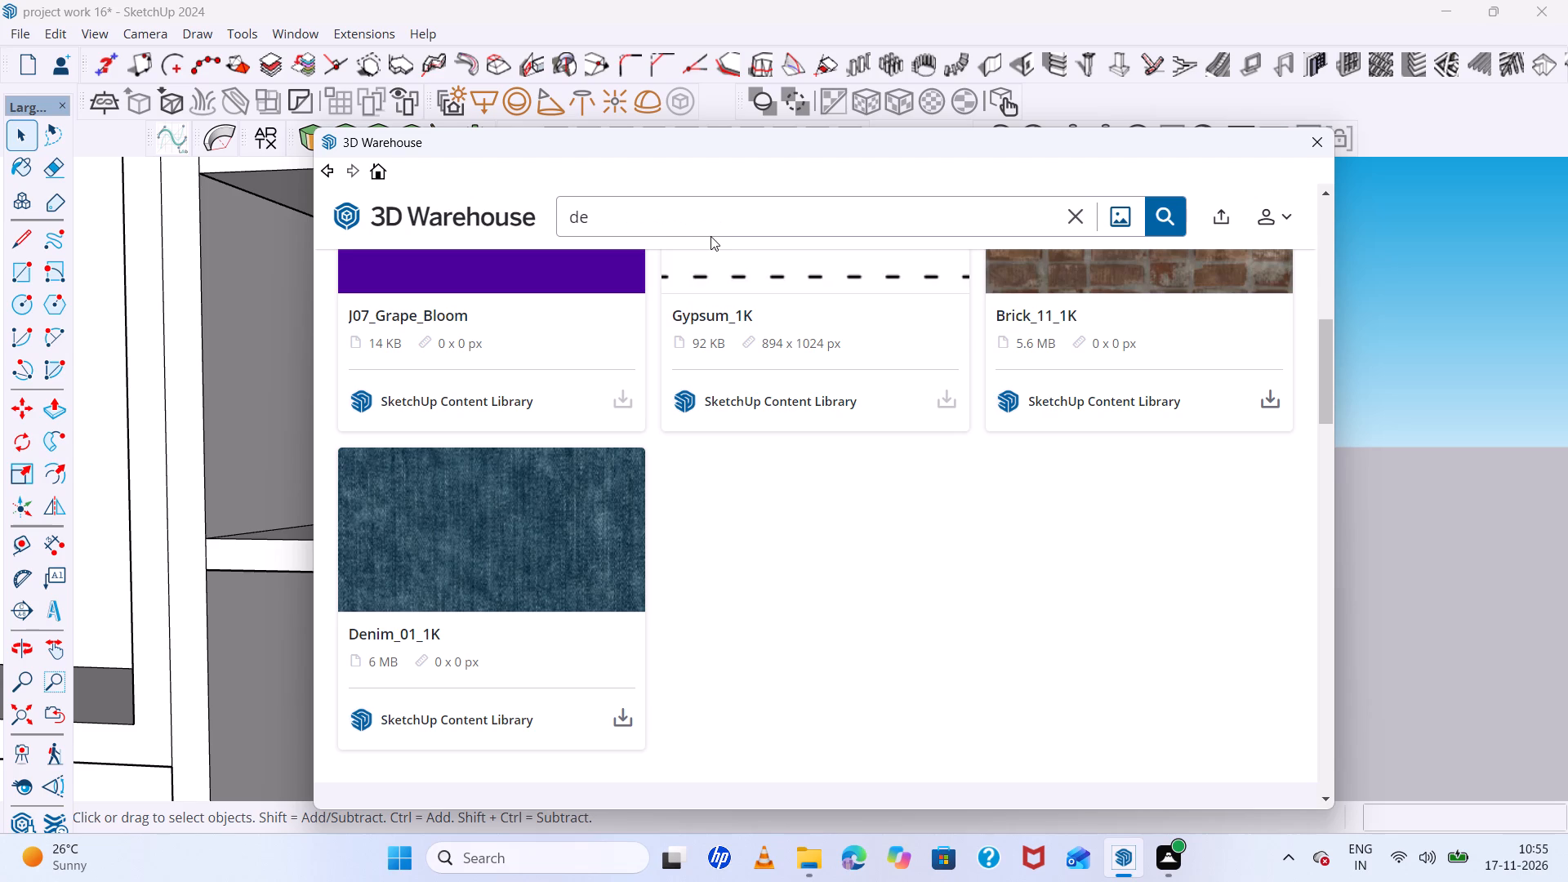
key(c)
key(o)
text(ra)
text(ti)
text(ve)
key(space)
text(it)
text(ems)
key(Return)
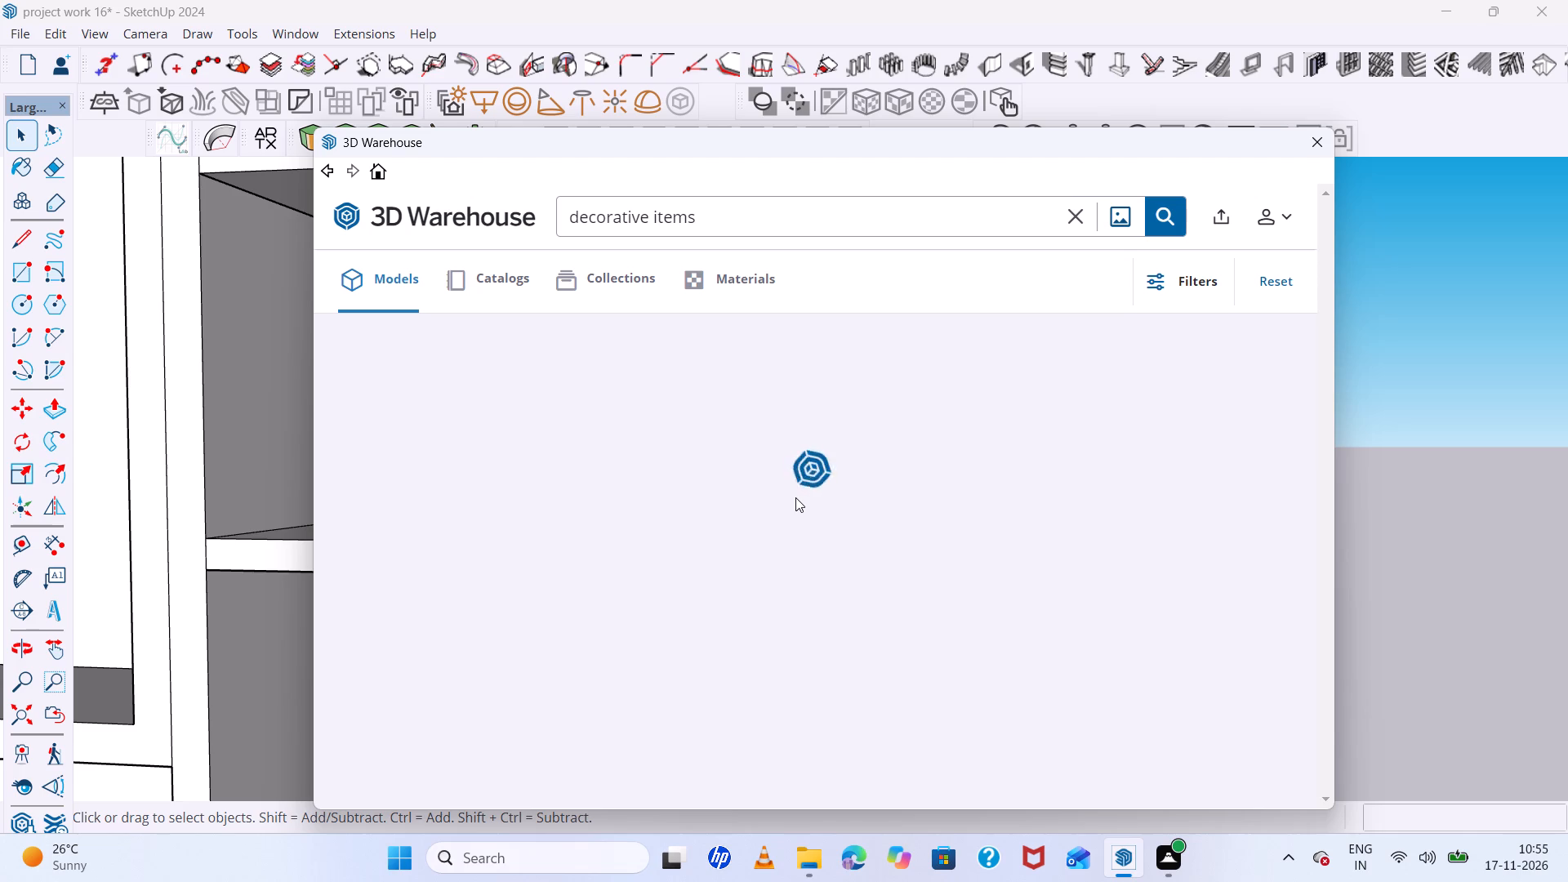
Browse the results for the "Decorative item" desk set with lamp, newspaper and coffee cup, and load it directly into the model.
scroll(768, 555, down, 2)
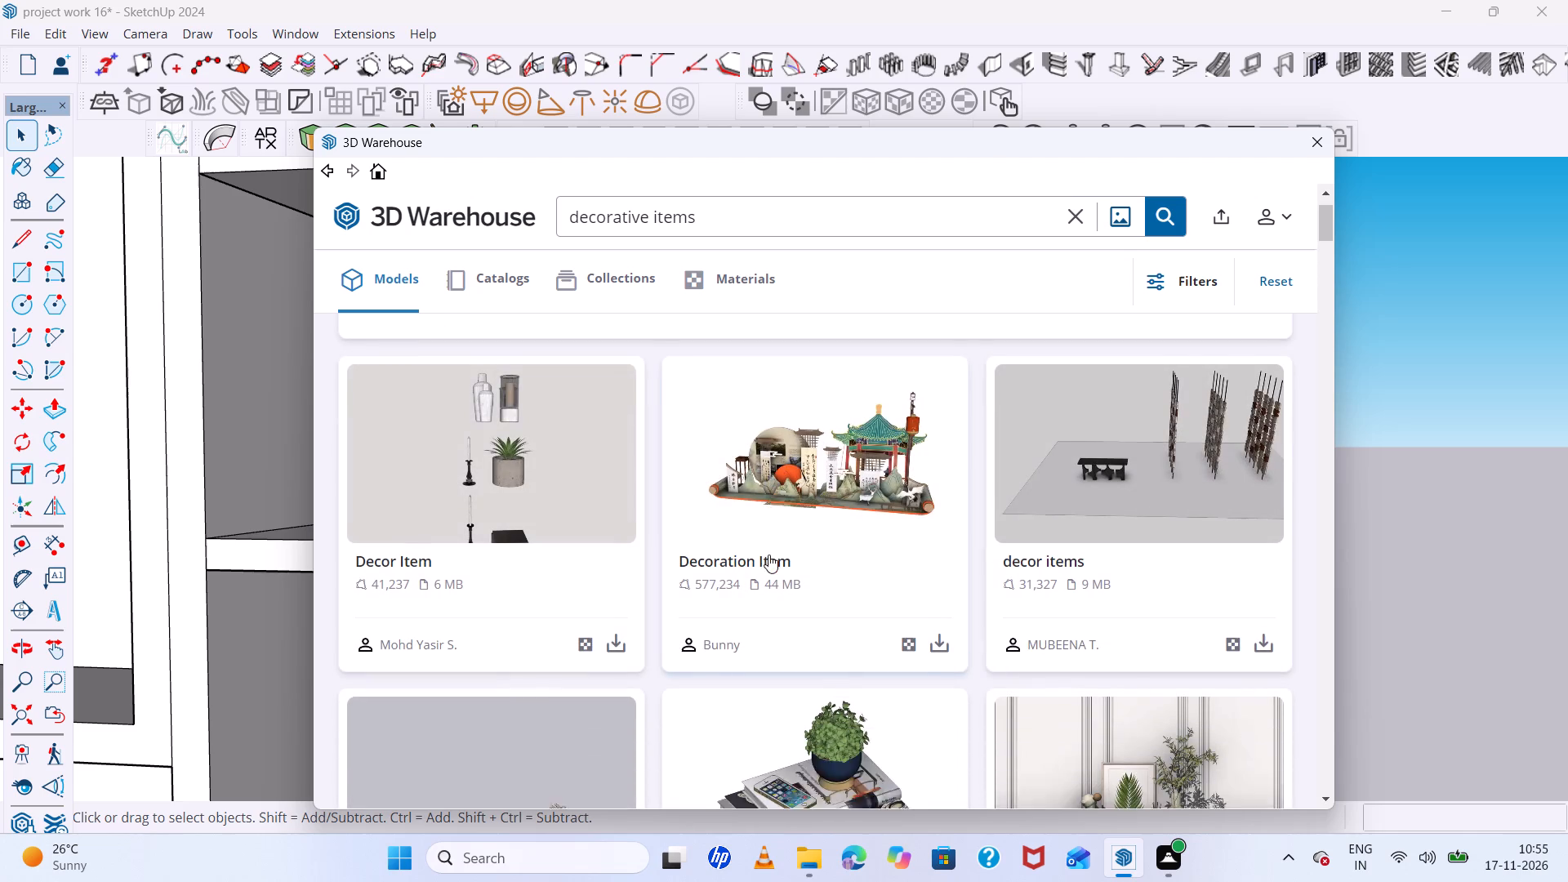
scroll(768, 555, down, 7)
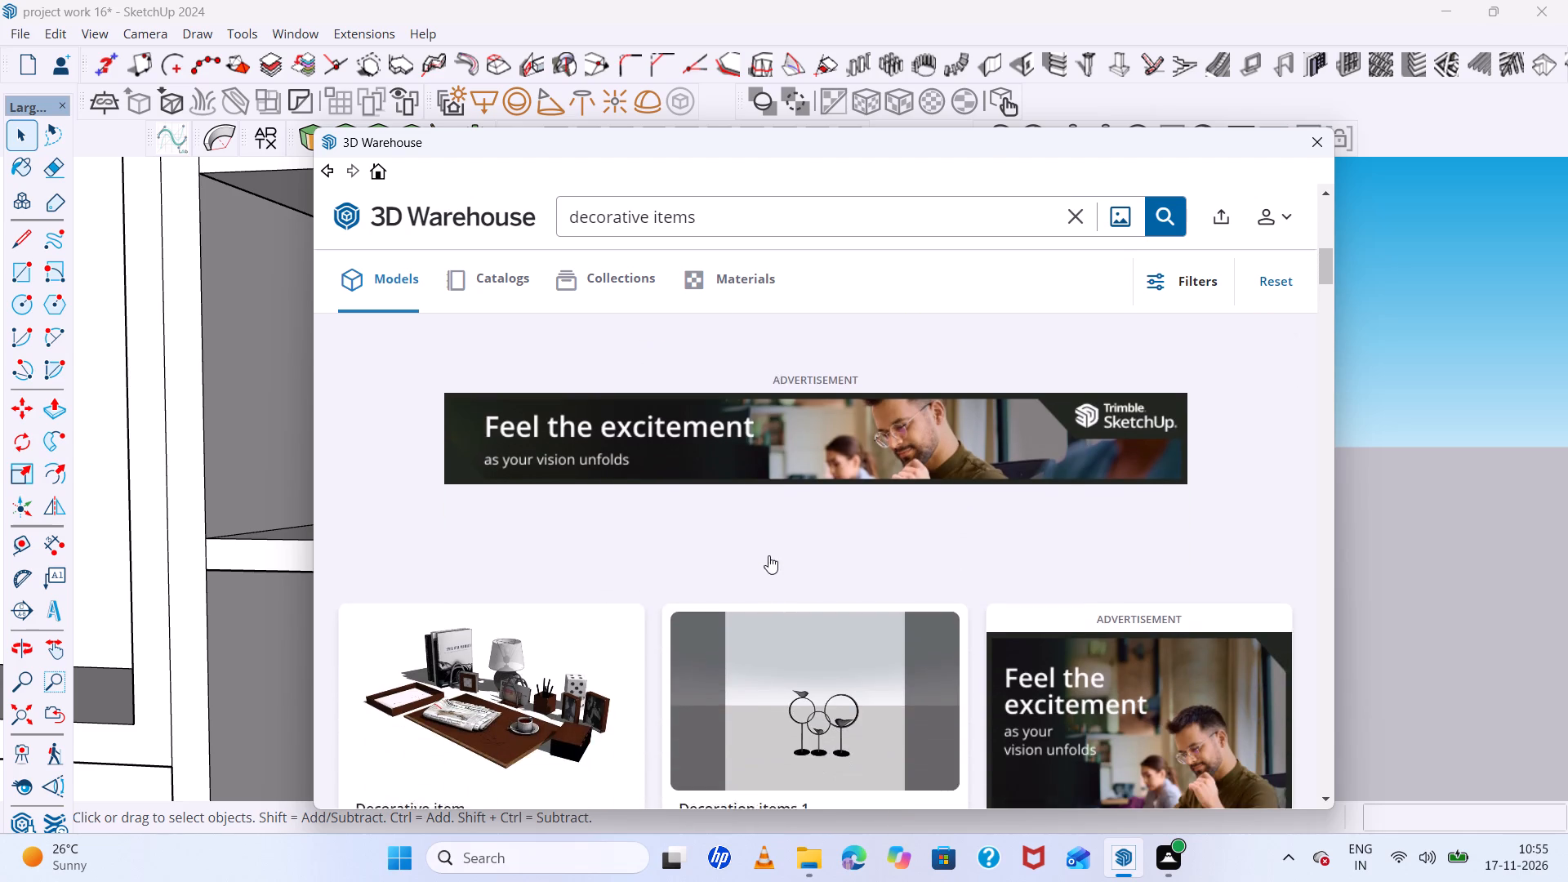
scroll(768, 555, down, 3)
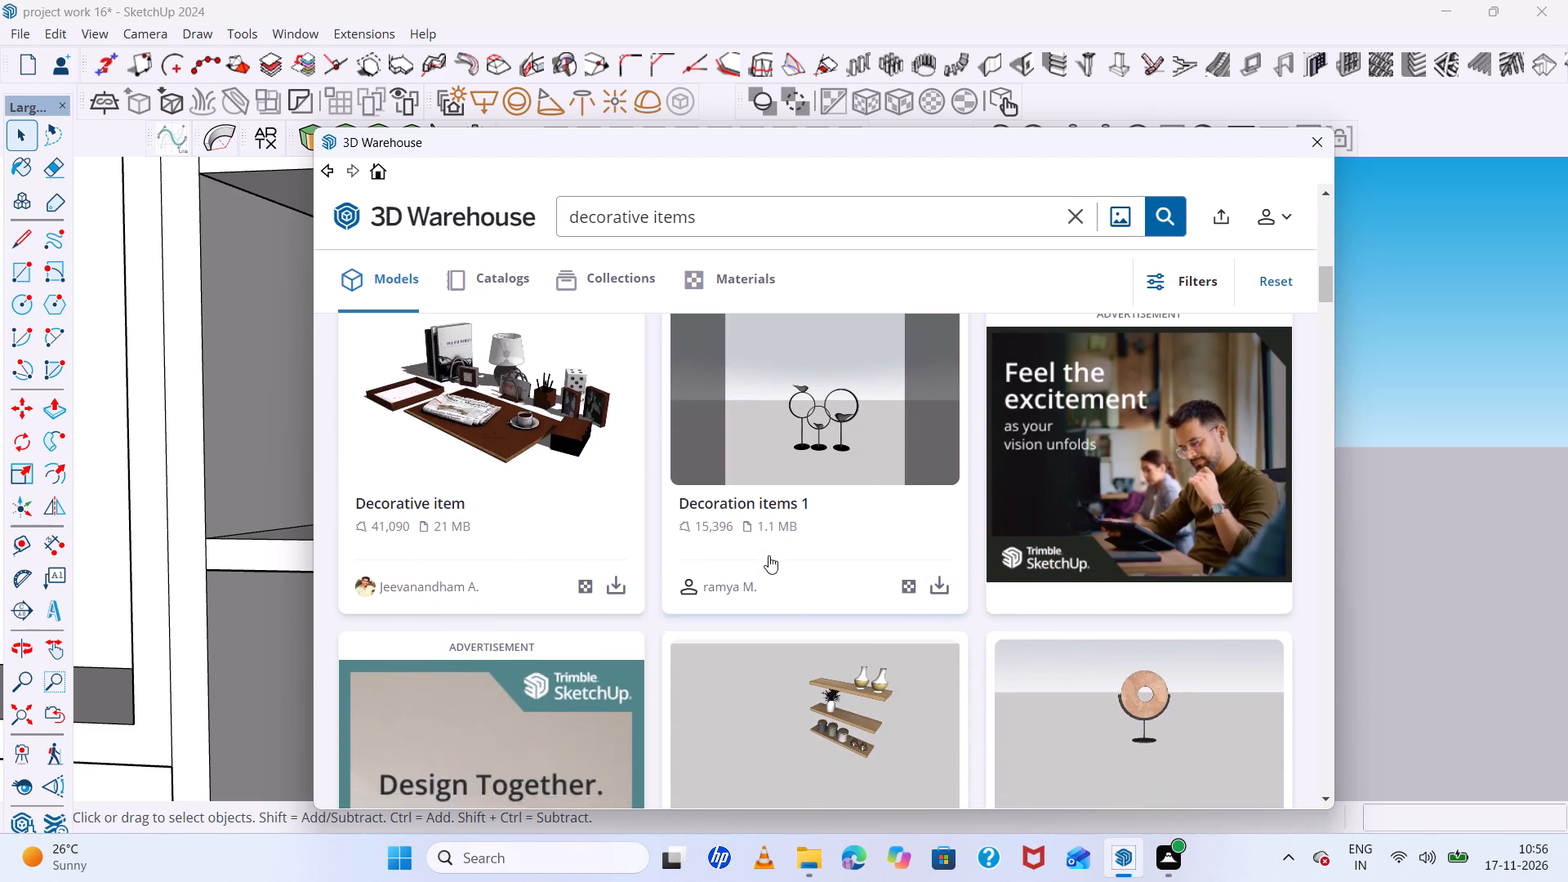
scroll(768, 555, down, 6)
scroll(768, 555, up, 2)
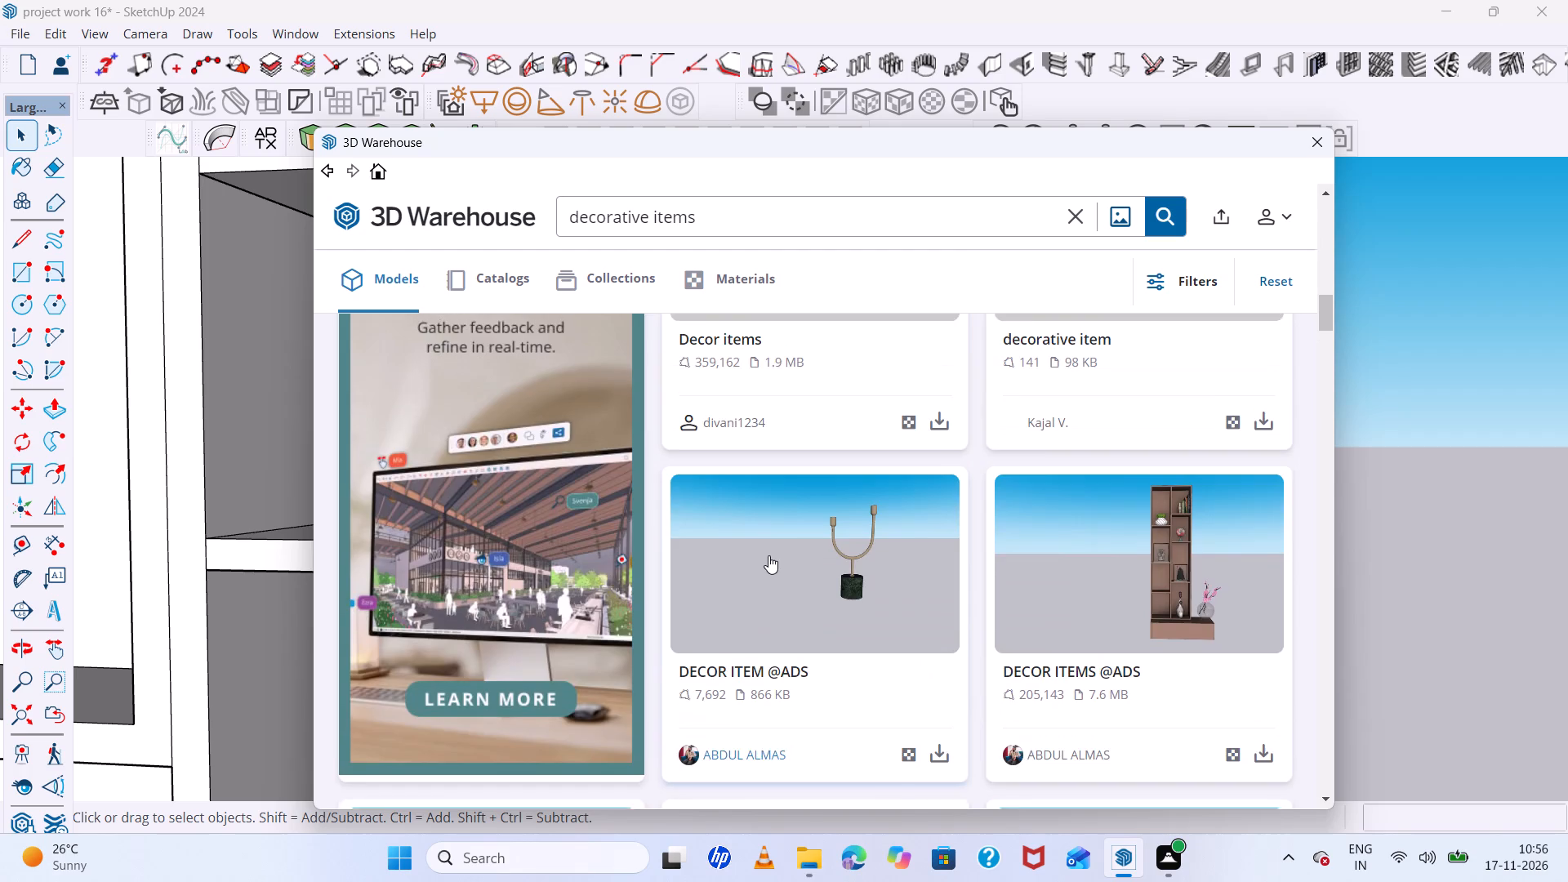
scroll(768, 555, up, 3)
scroll(530, 487, up, 4)
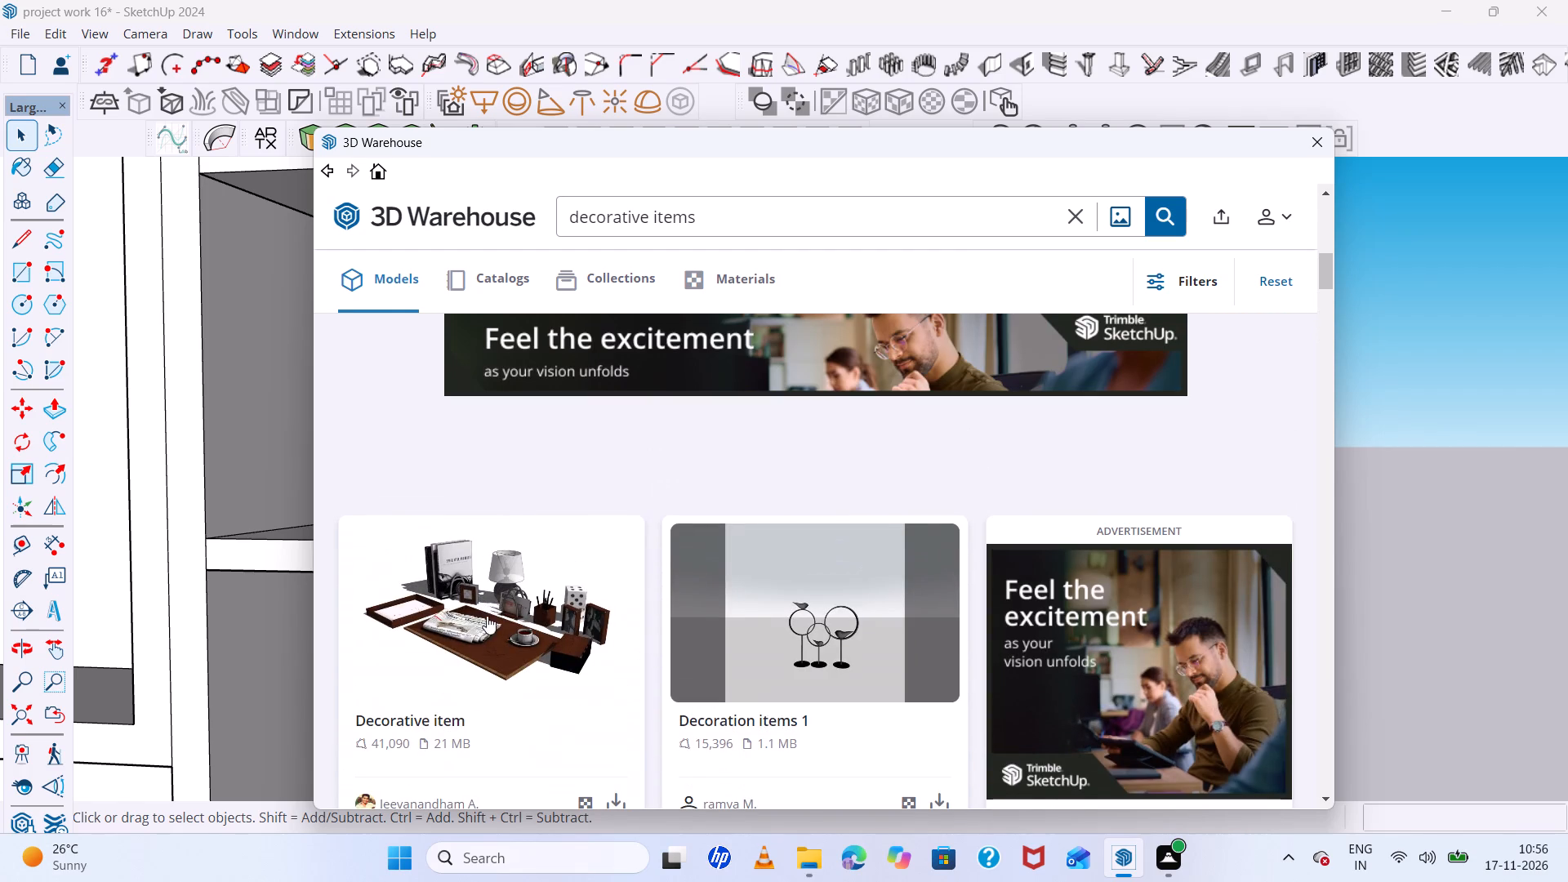
click(557, 619)
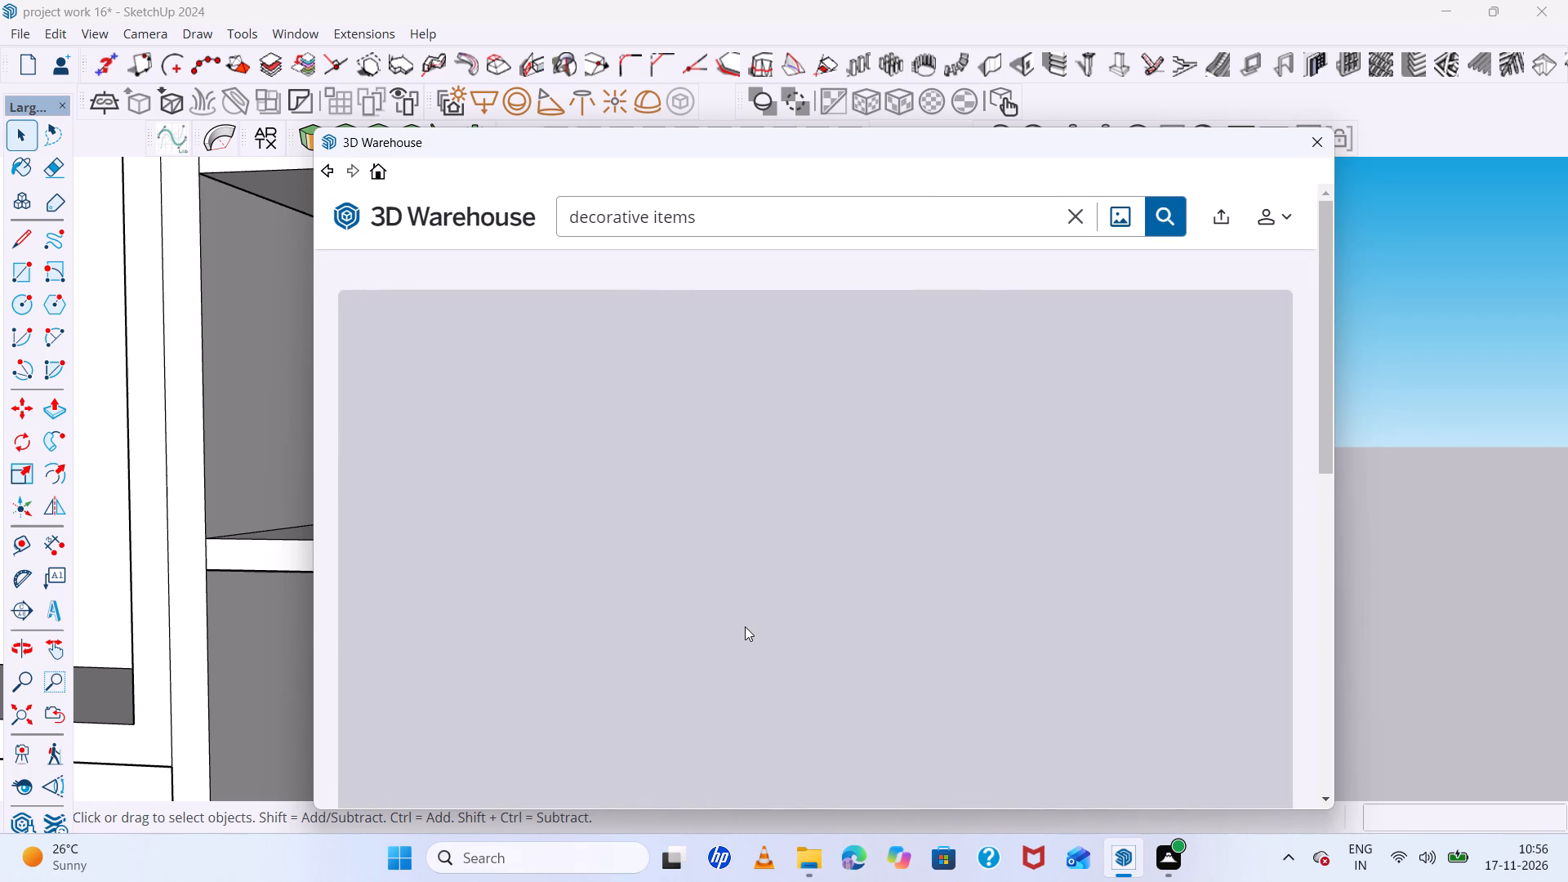
scroll(745, 626, down, 3)
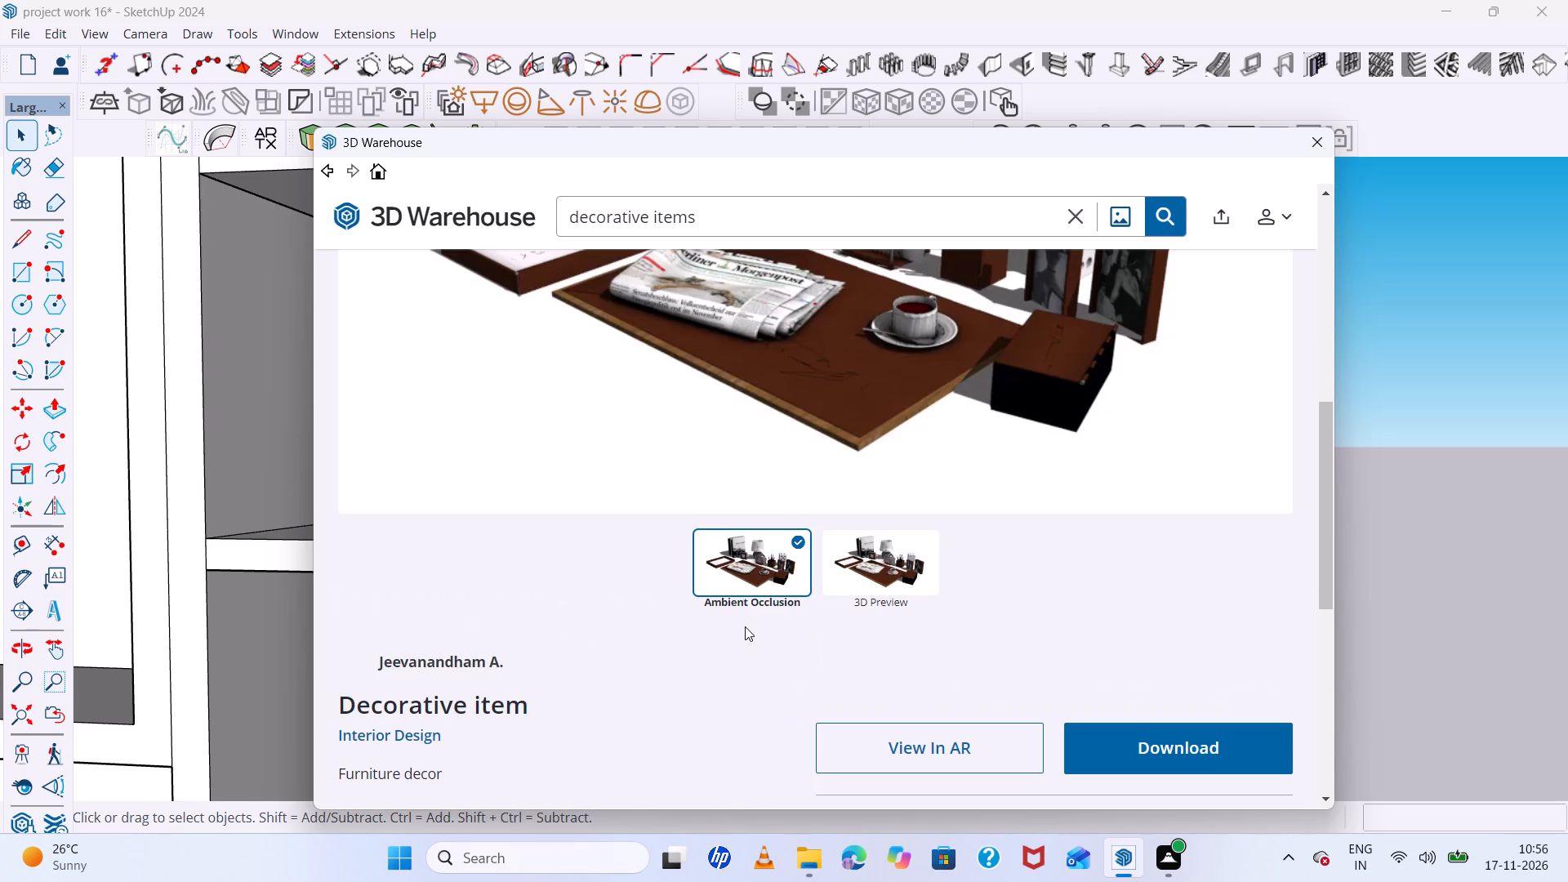
scroll(847, 608, down, 3)
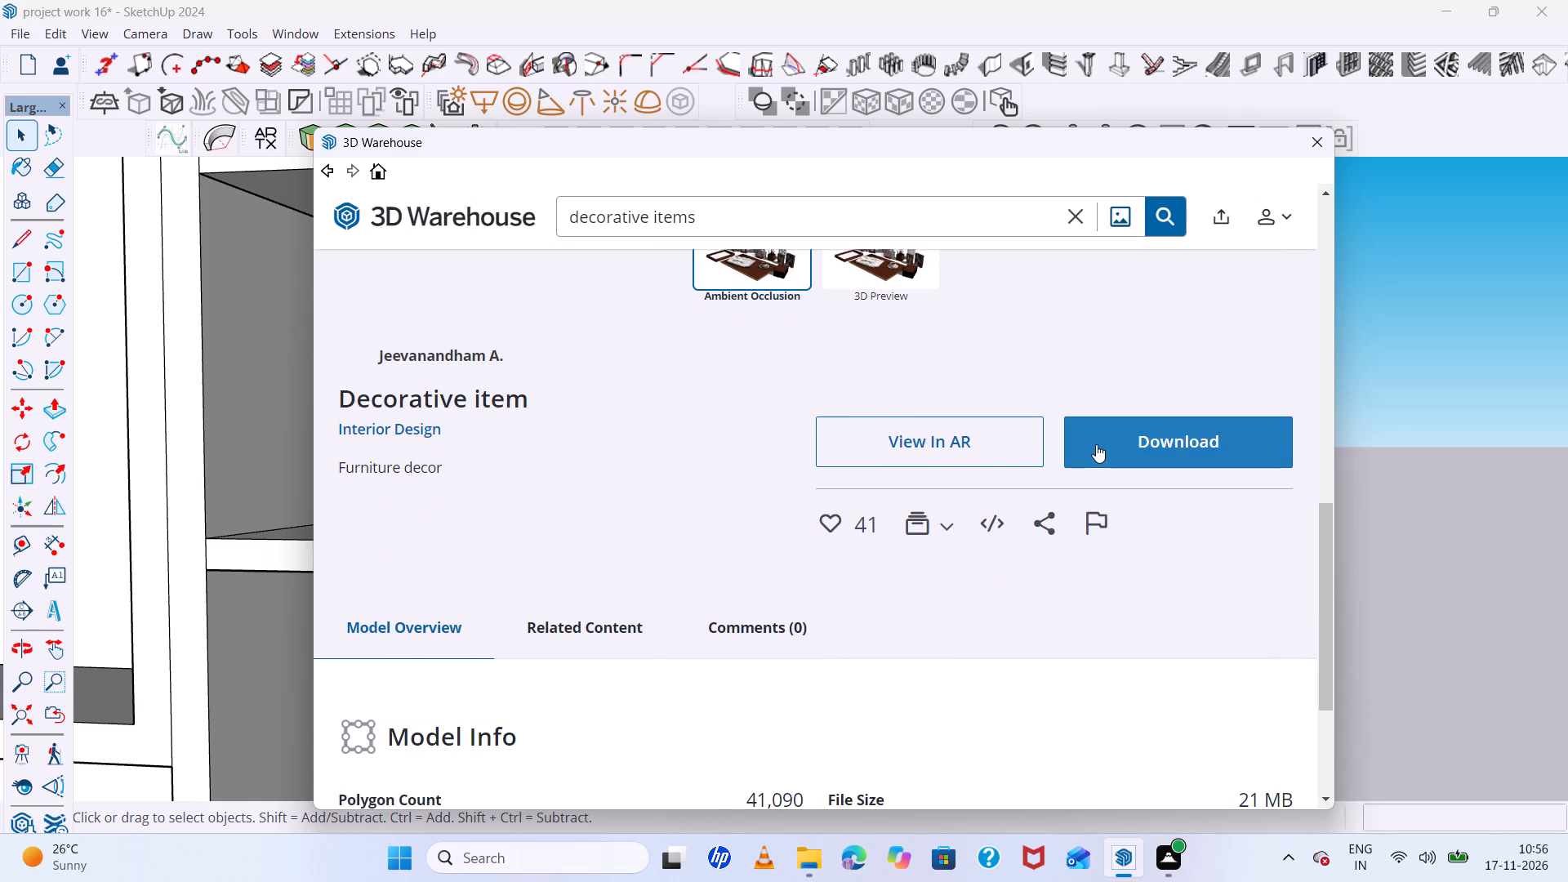
click(1096, 444)
click(764, 501)
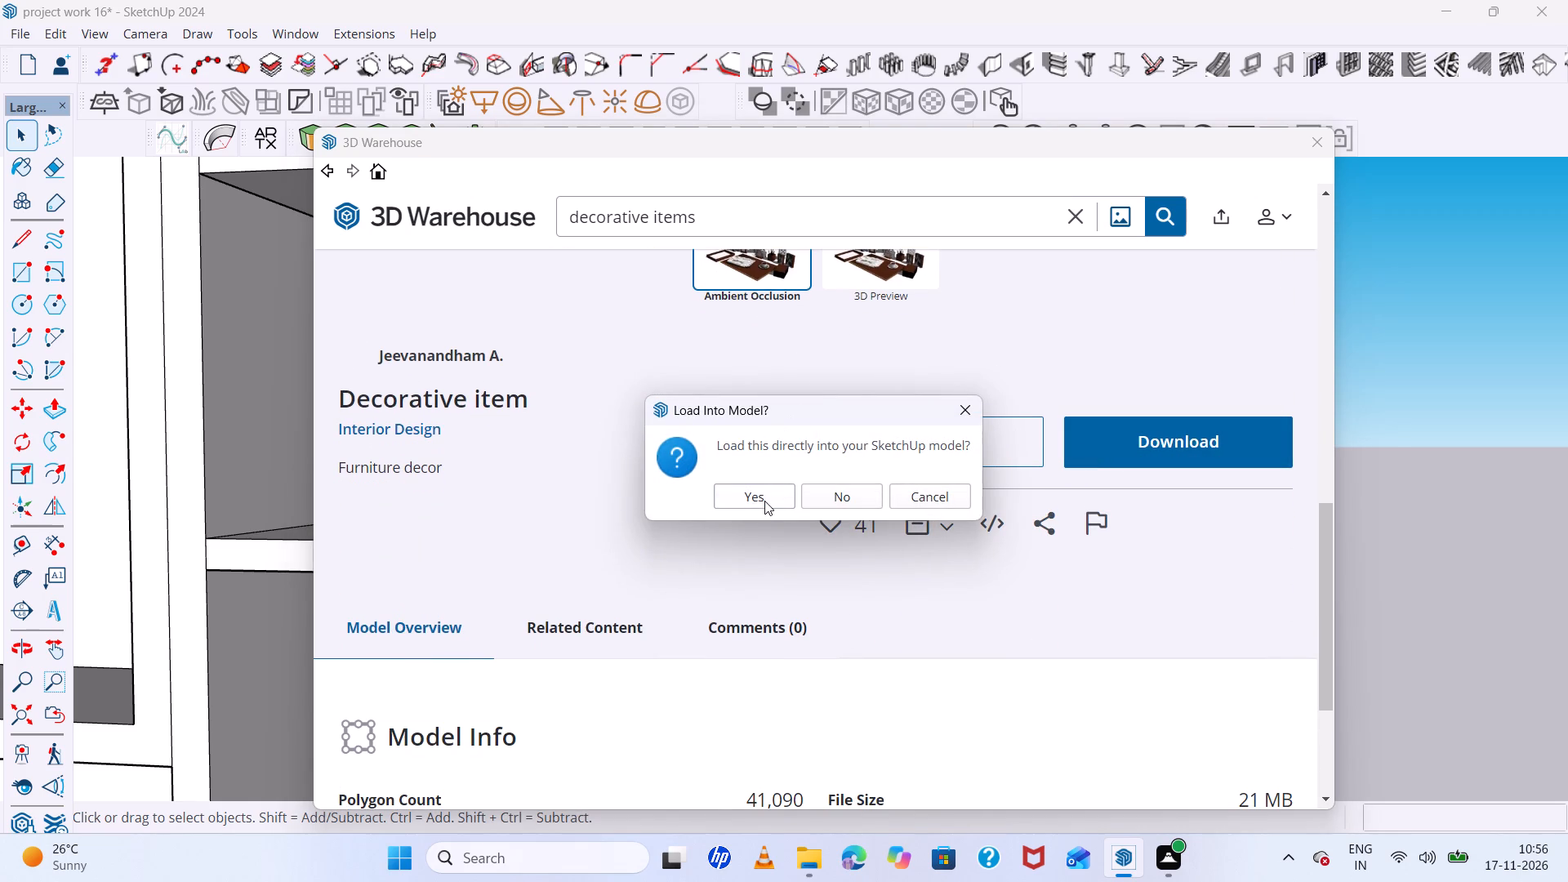
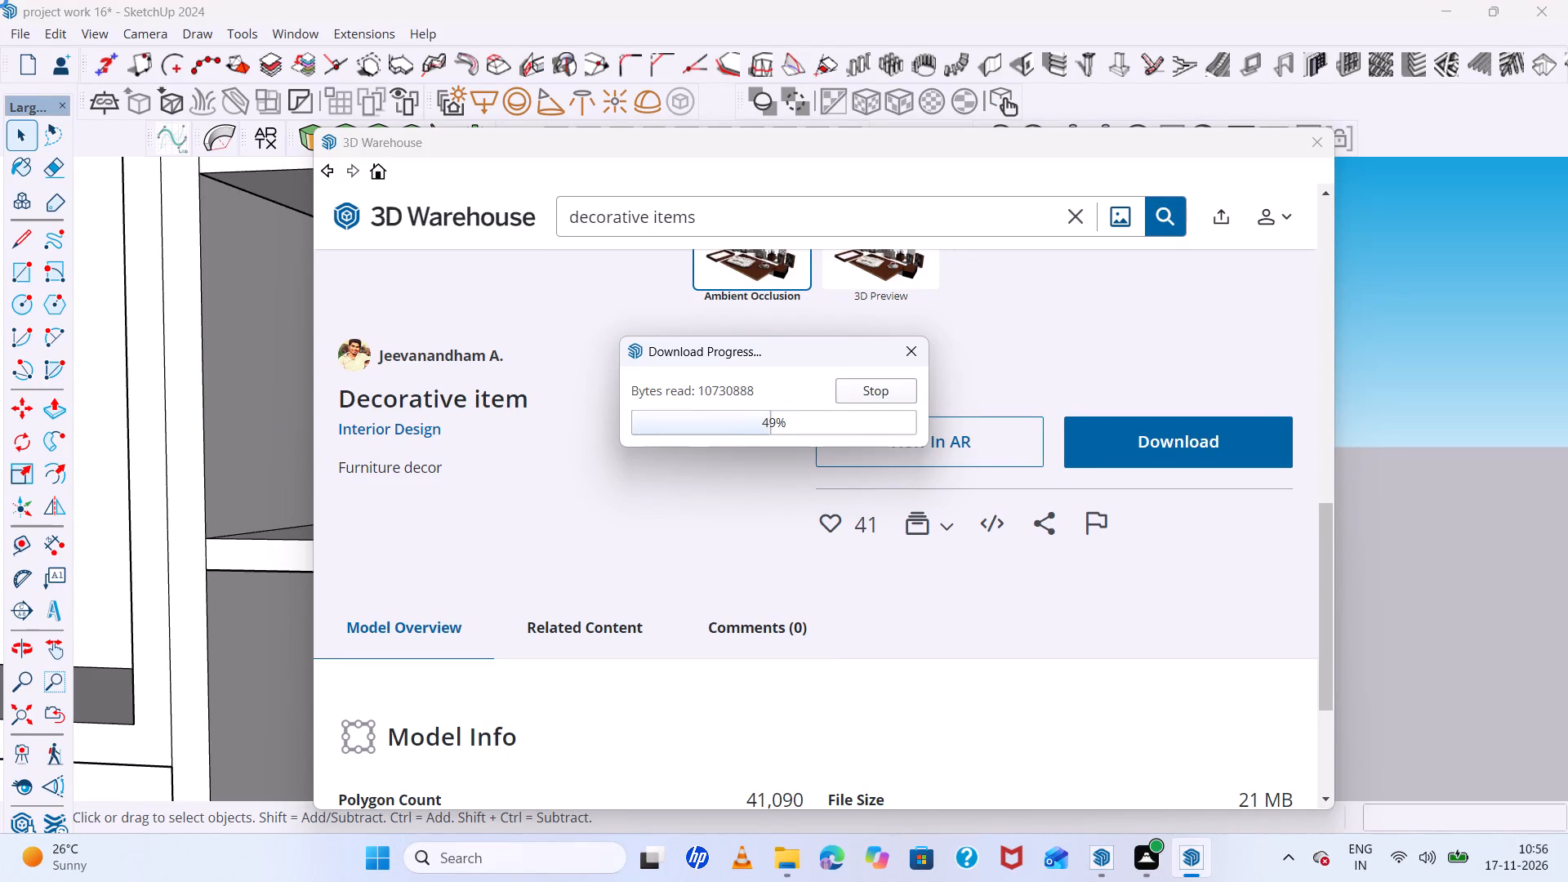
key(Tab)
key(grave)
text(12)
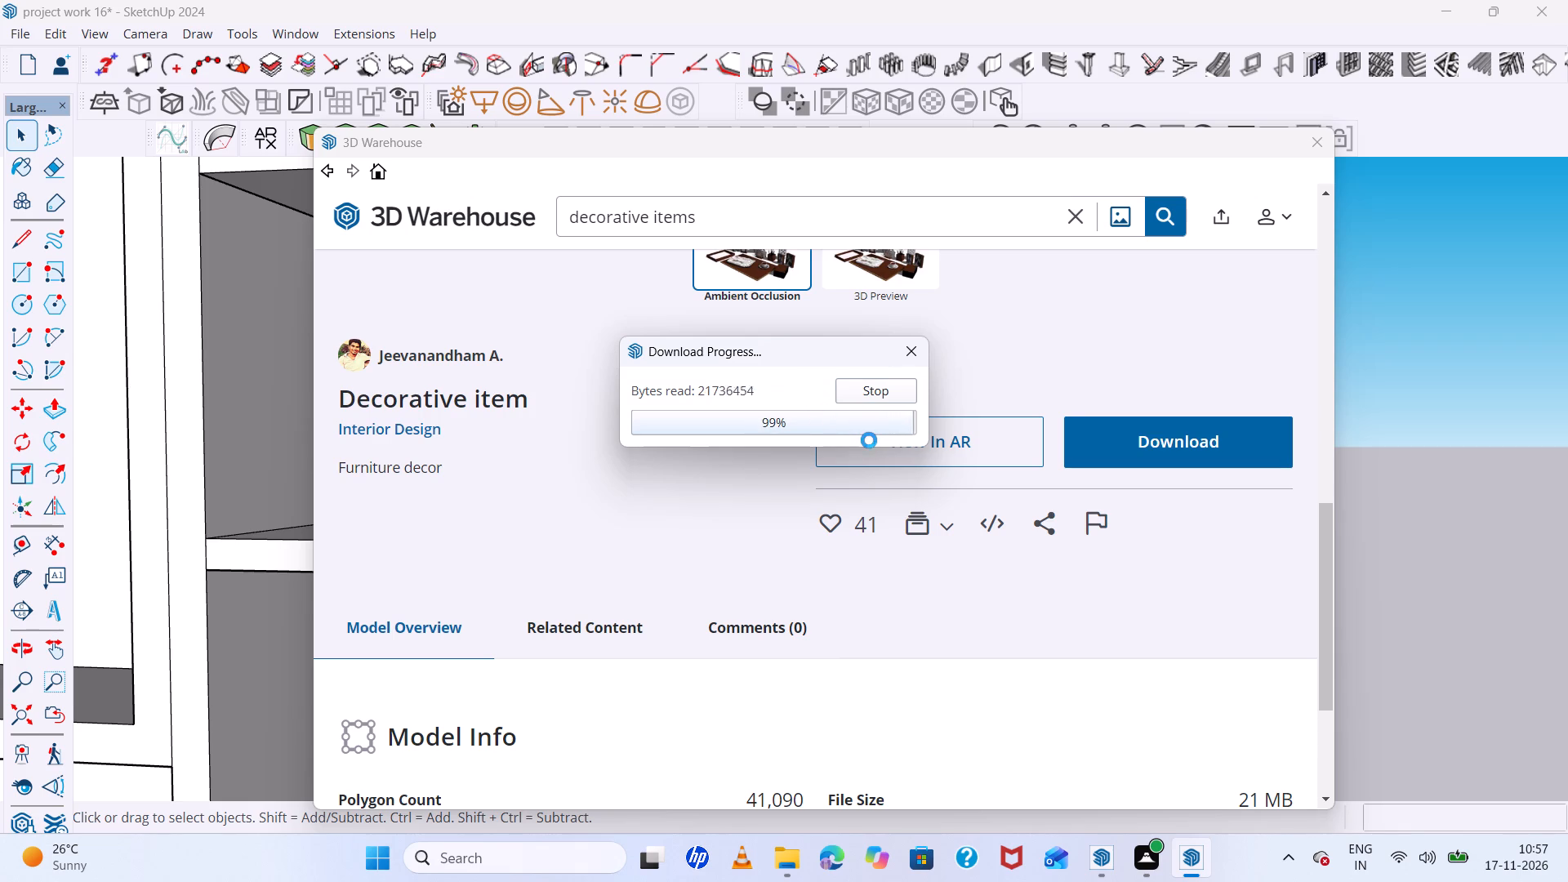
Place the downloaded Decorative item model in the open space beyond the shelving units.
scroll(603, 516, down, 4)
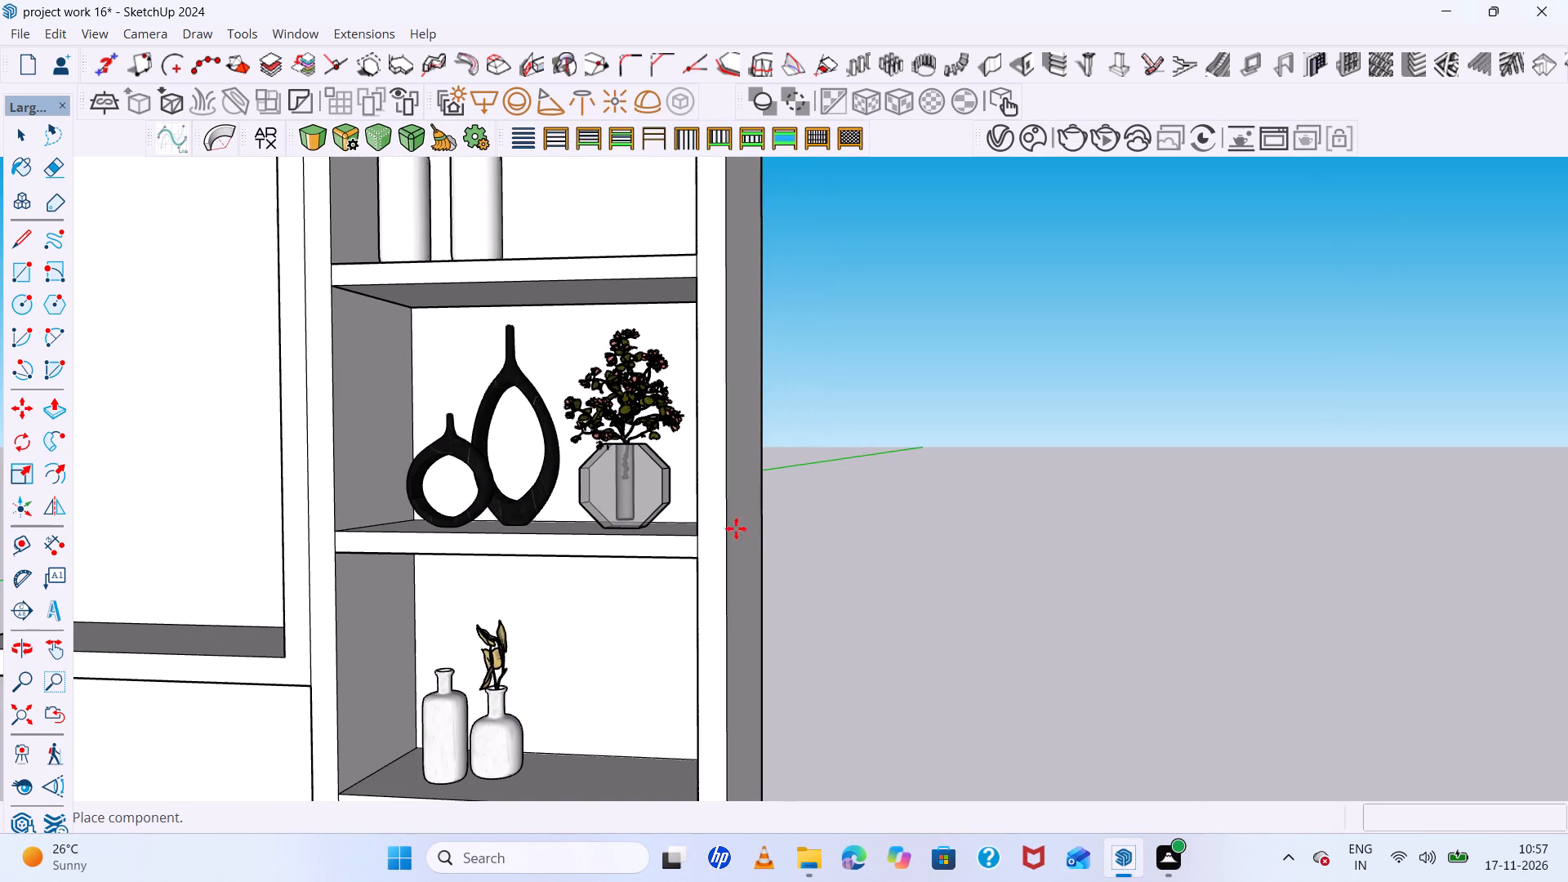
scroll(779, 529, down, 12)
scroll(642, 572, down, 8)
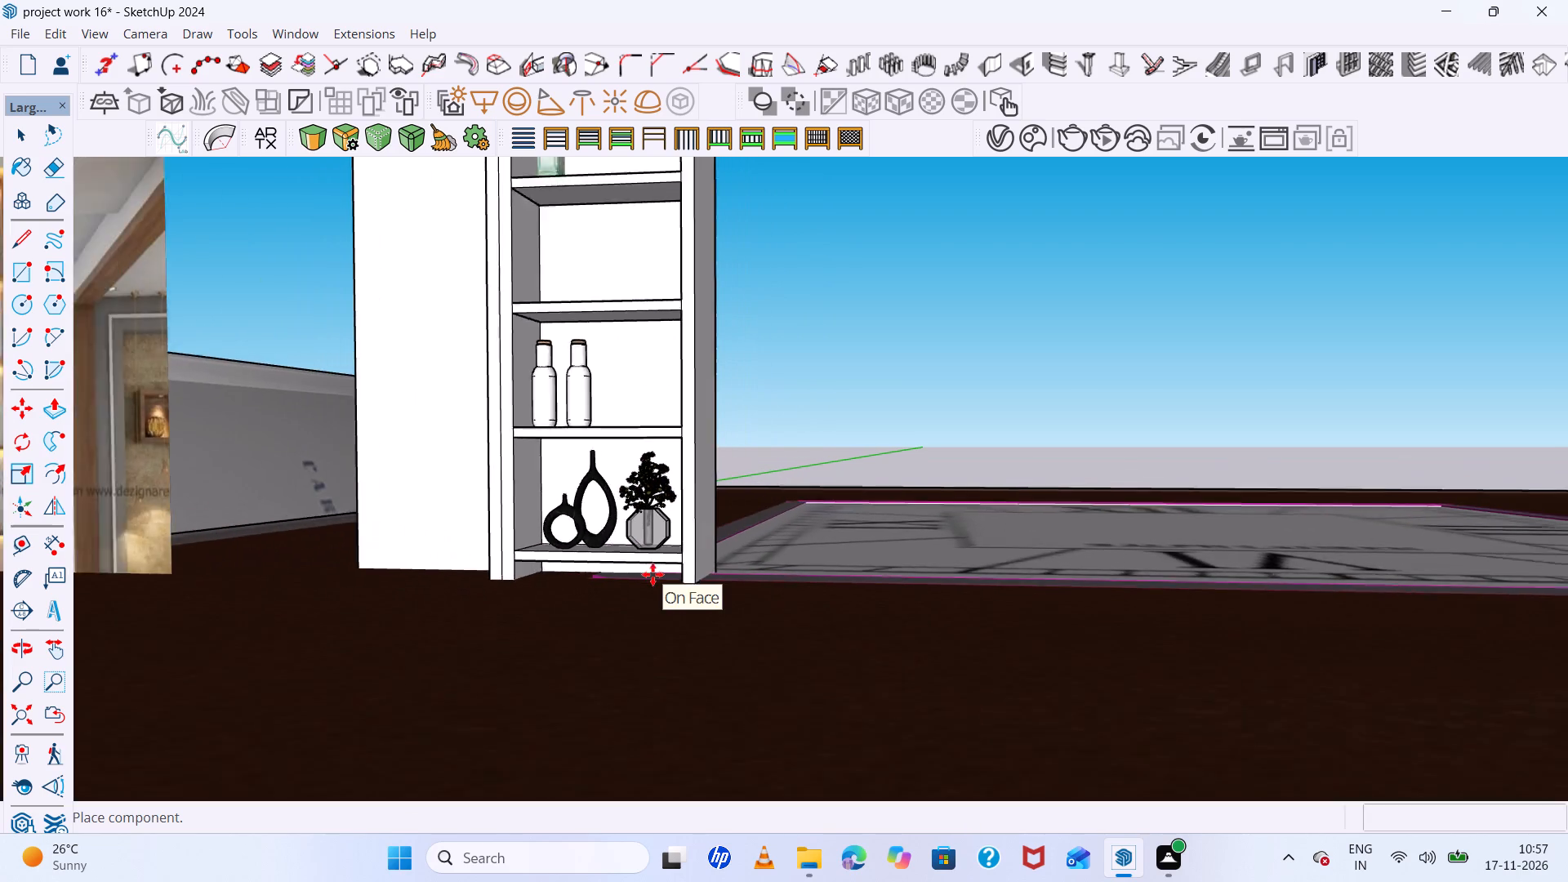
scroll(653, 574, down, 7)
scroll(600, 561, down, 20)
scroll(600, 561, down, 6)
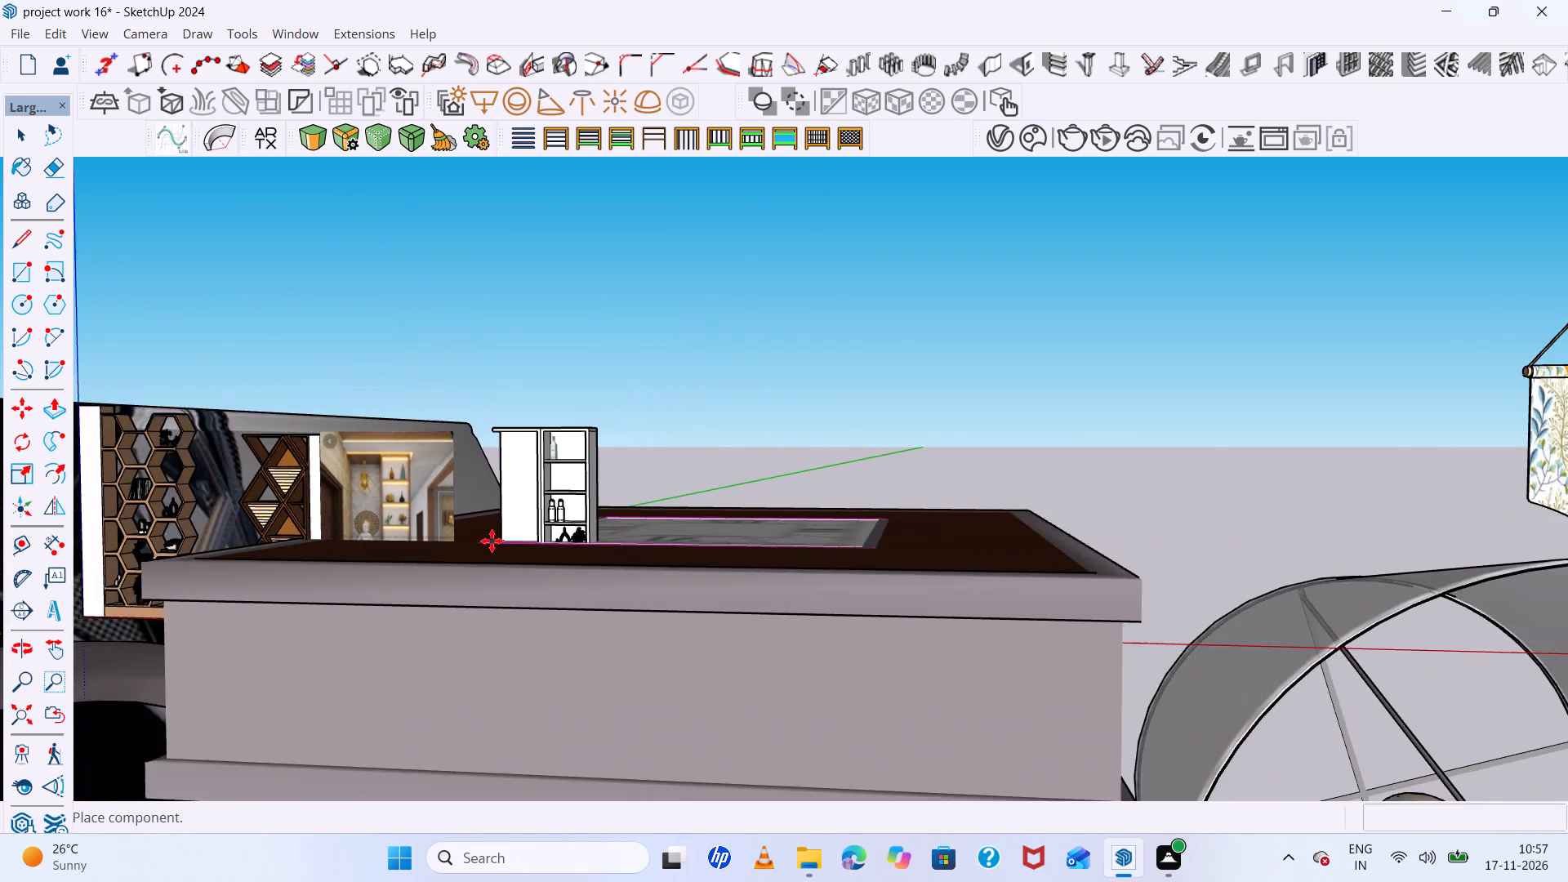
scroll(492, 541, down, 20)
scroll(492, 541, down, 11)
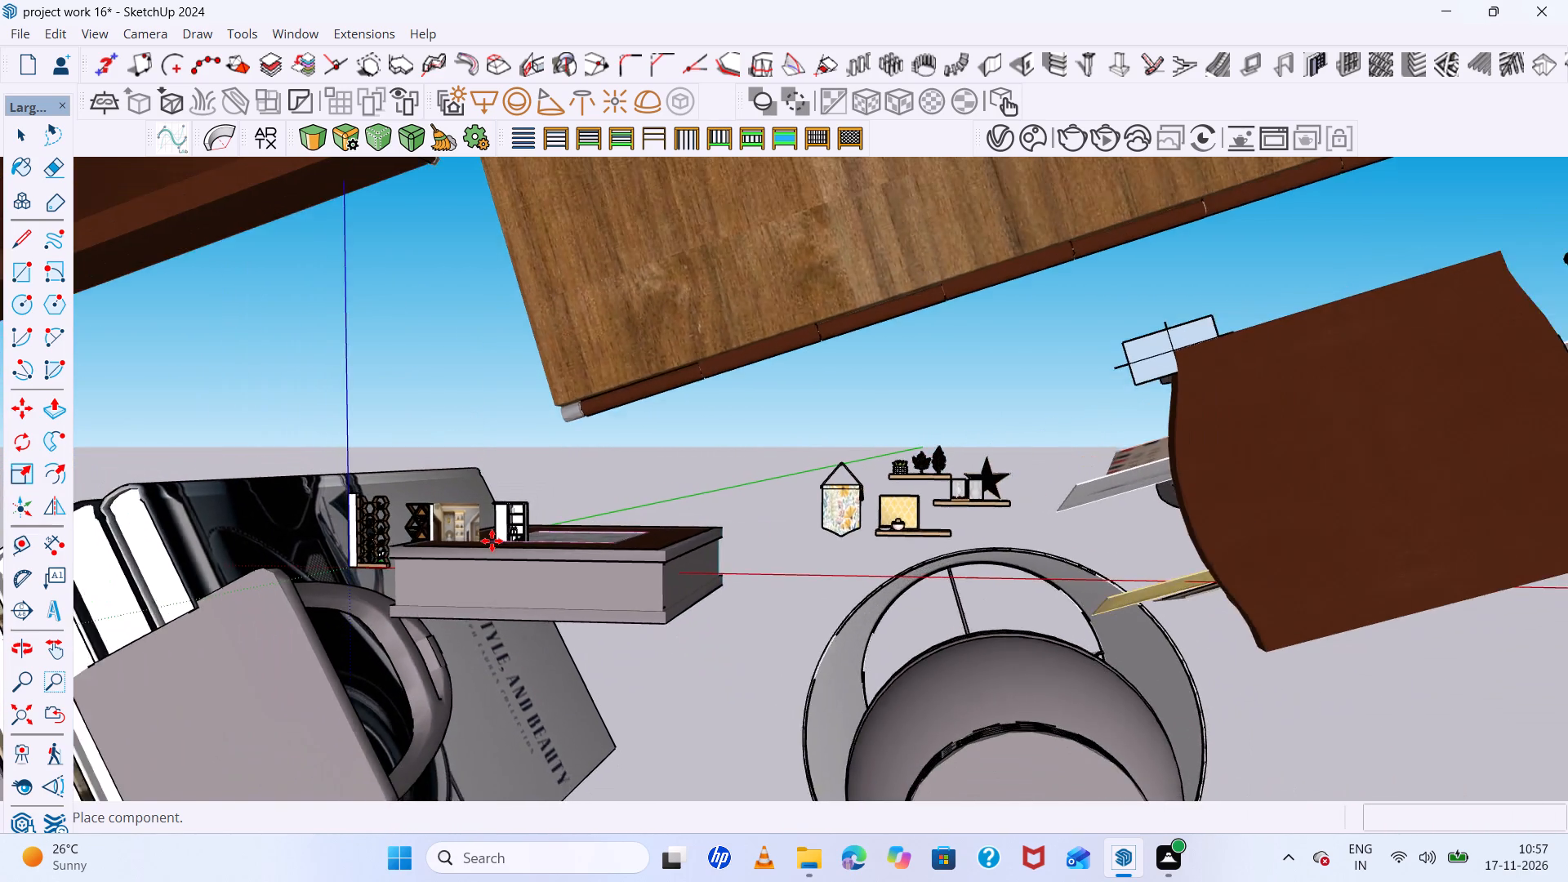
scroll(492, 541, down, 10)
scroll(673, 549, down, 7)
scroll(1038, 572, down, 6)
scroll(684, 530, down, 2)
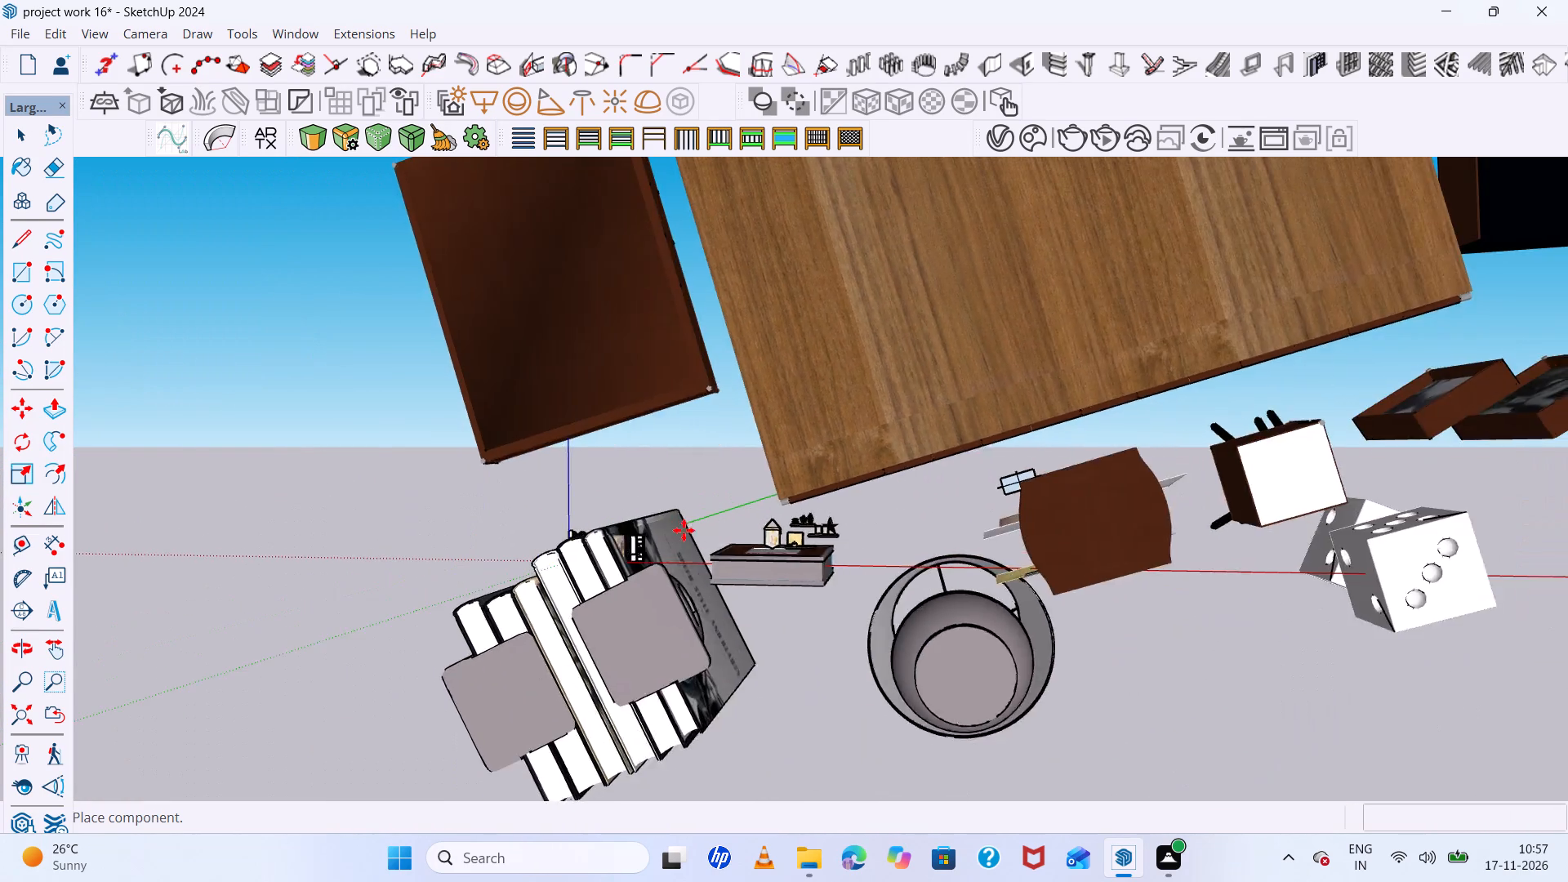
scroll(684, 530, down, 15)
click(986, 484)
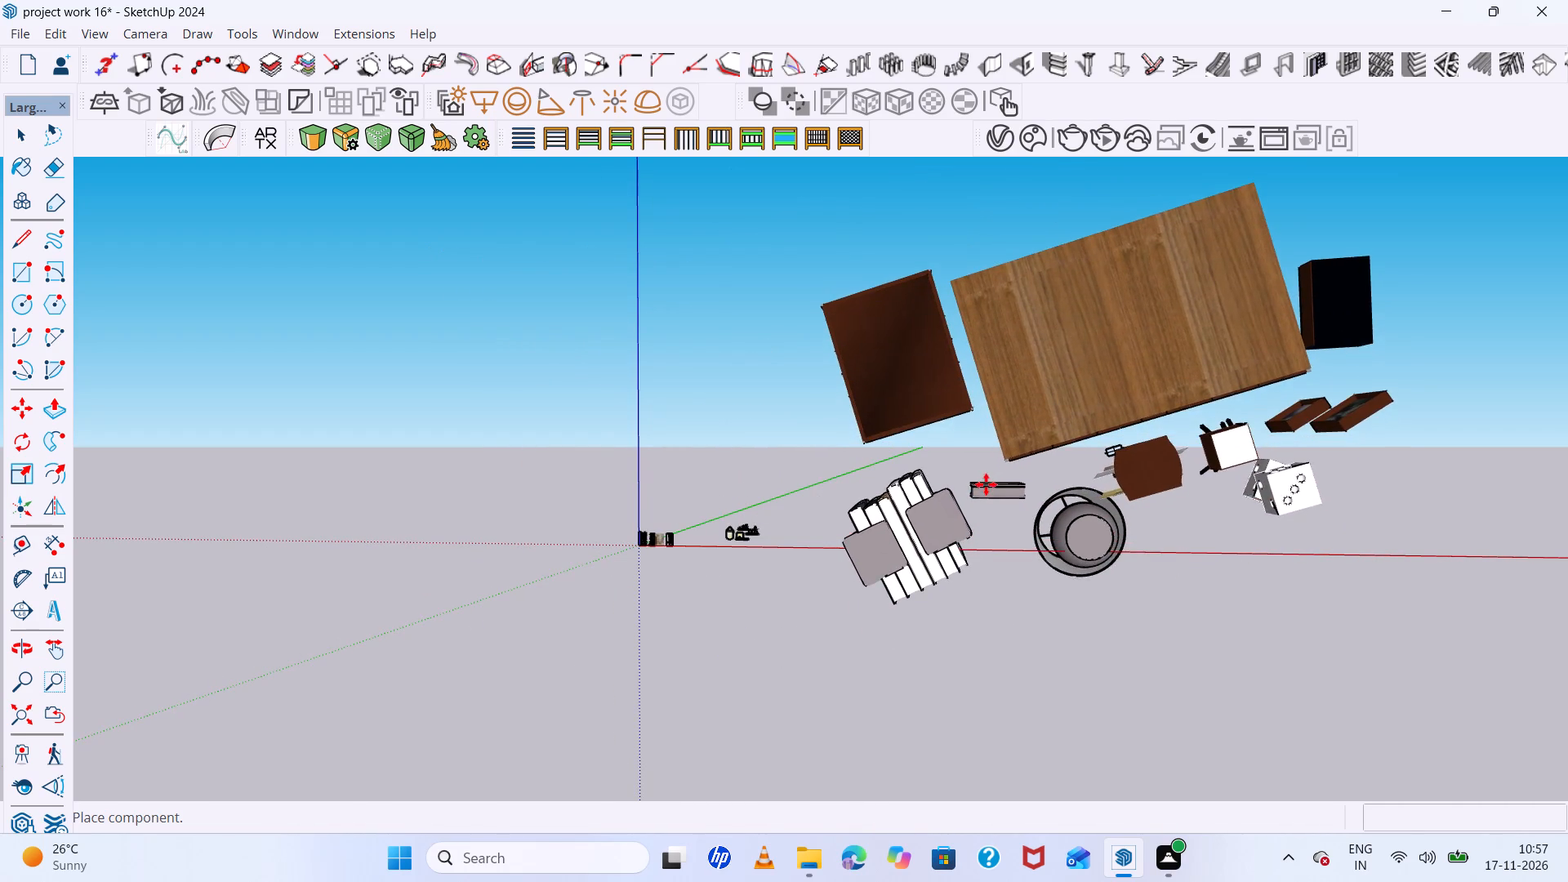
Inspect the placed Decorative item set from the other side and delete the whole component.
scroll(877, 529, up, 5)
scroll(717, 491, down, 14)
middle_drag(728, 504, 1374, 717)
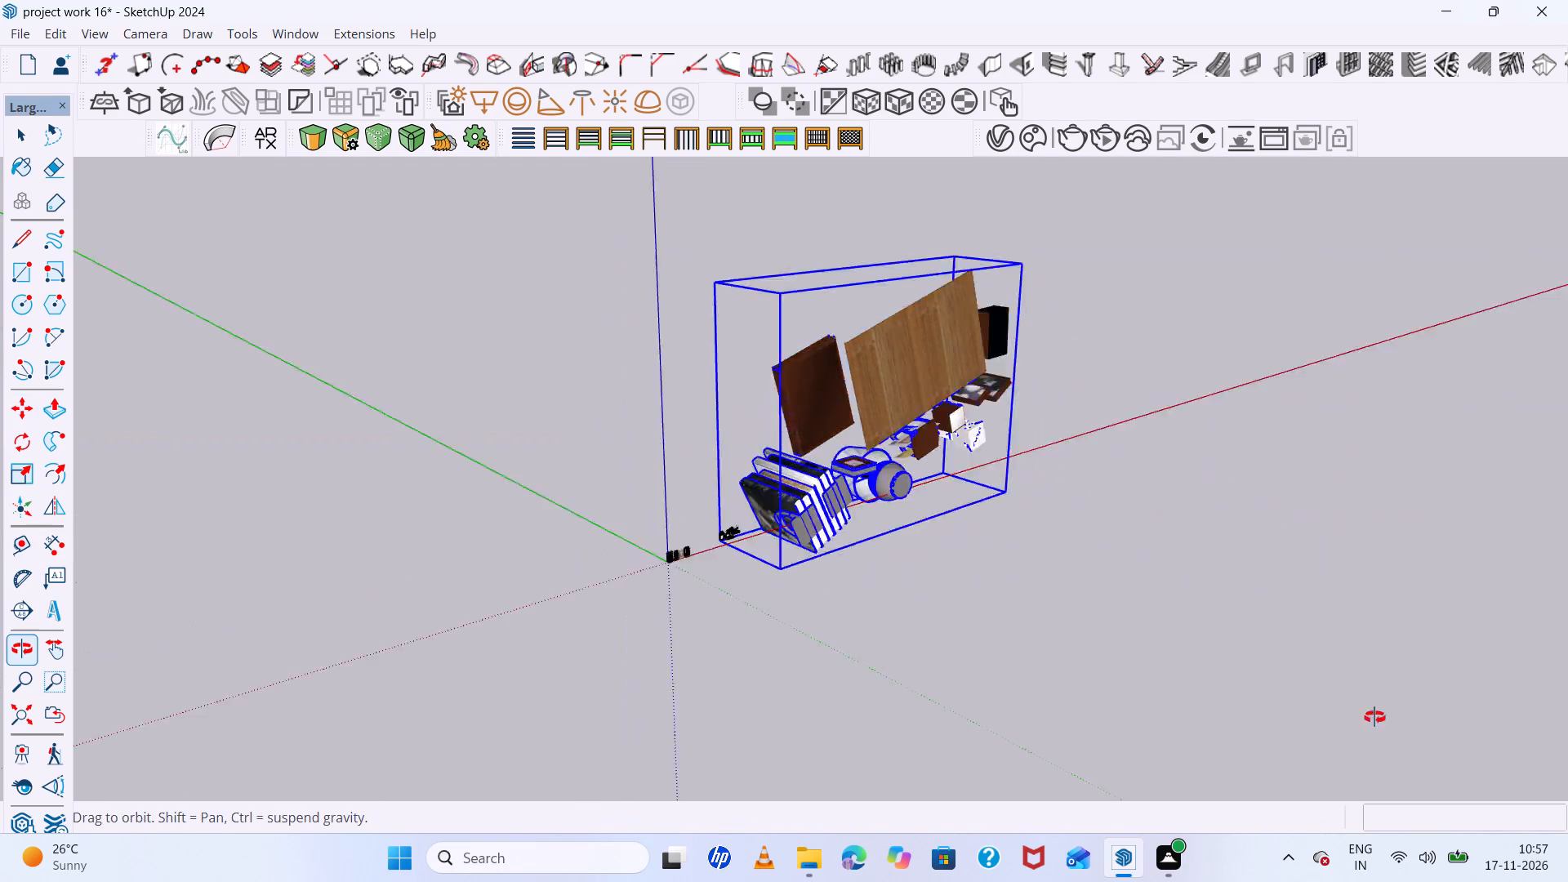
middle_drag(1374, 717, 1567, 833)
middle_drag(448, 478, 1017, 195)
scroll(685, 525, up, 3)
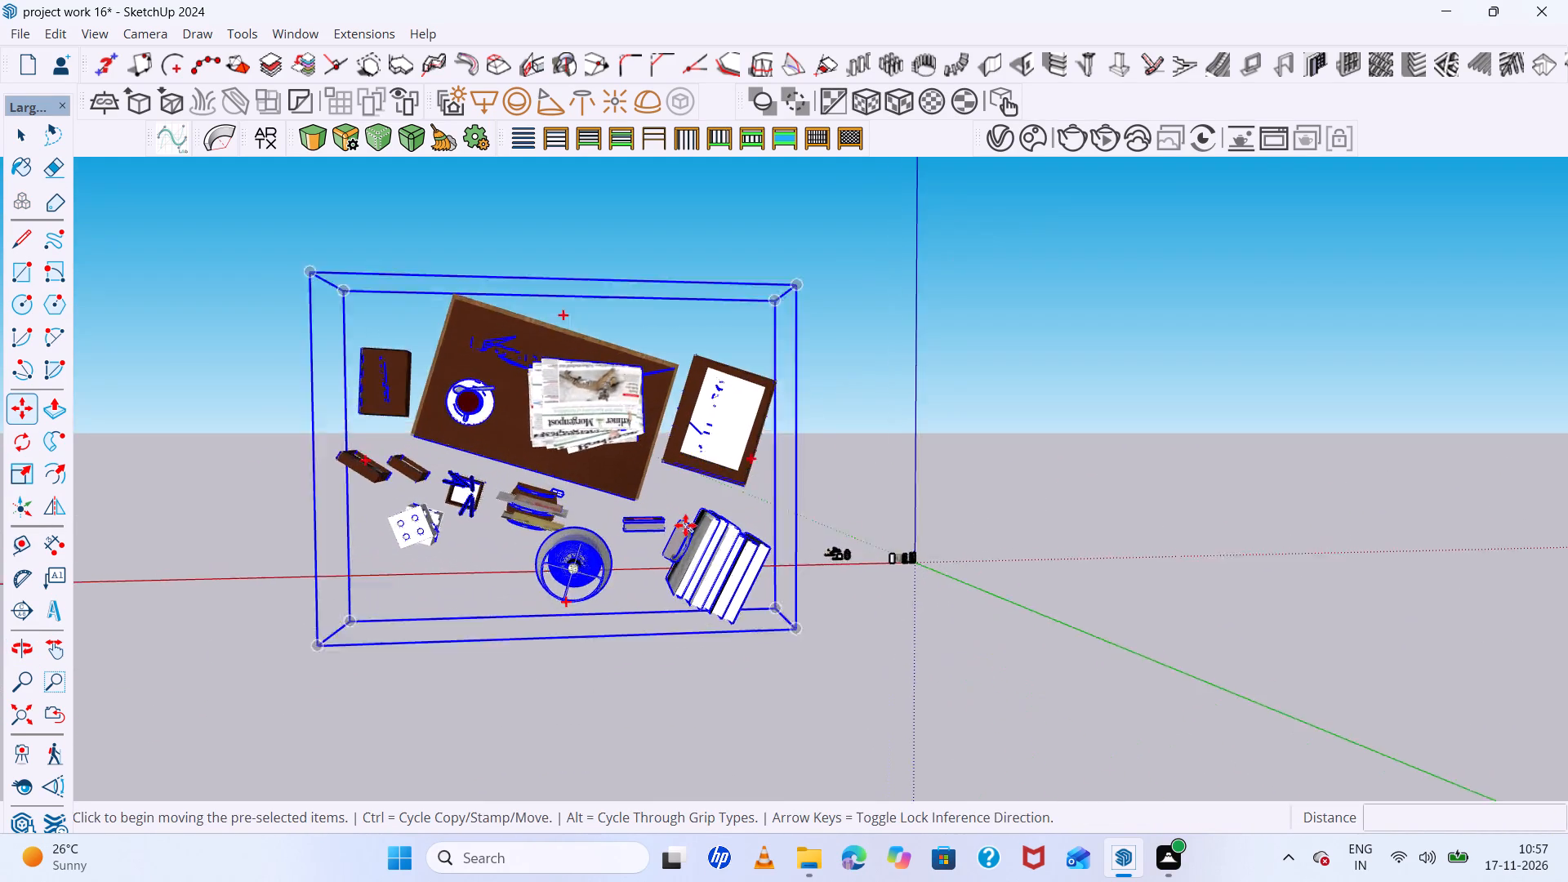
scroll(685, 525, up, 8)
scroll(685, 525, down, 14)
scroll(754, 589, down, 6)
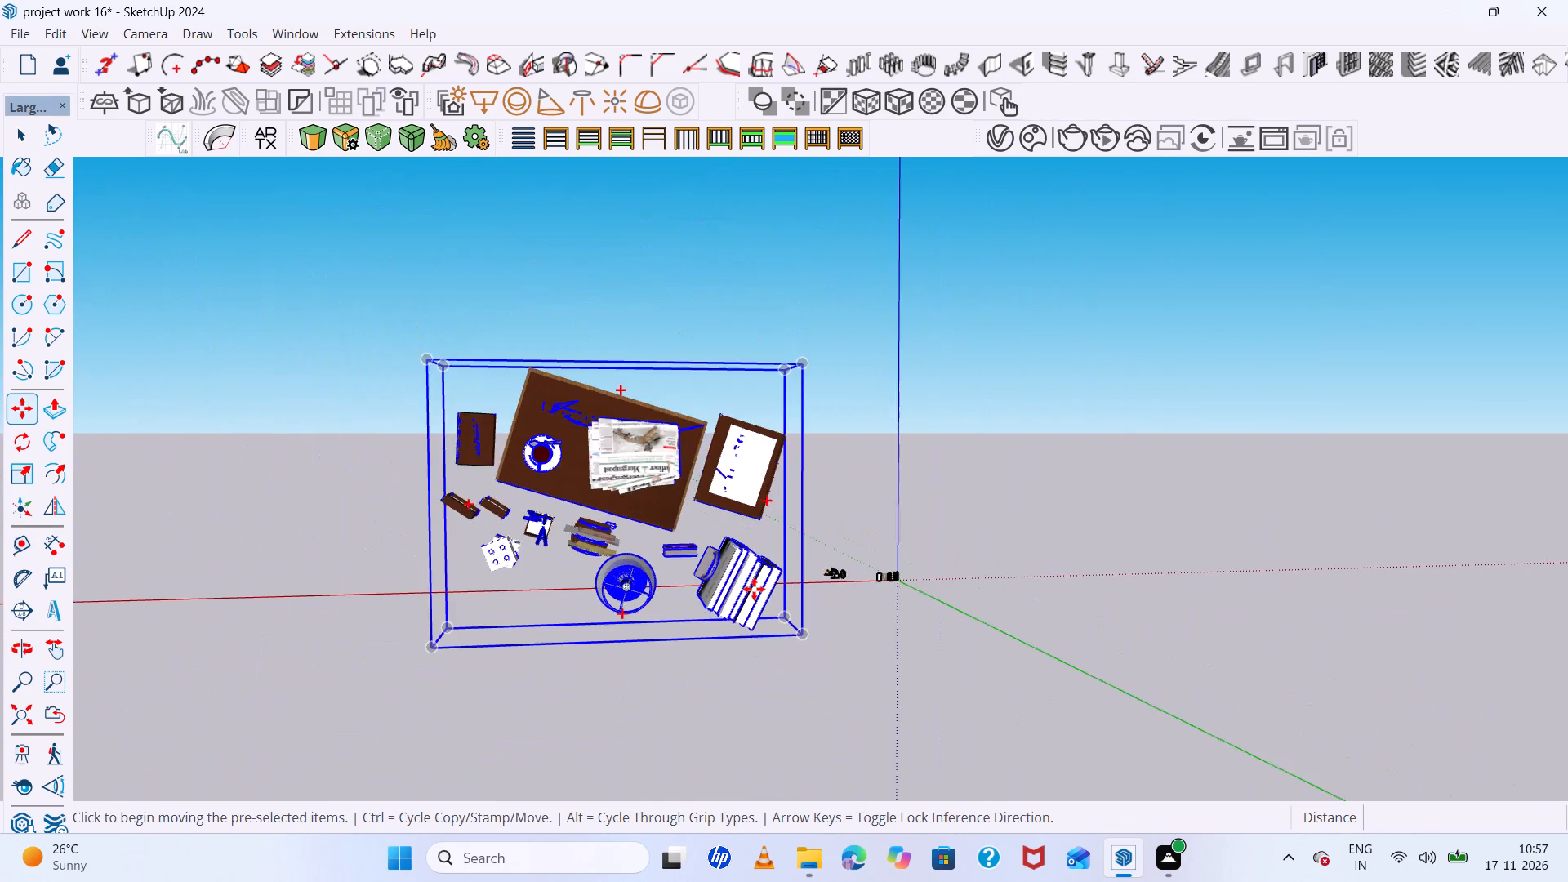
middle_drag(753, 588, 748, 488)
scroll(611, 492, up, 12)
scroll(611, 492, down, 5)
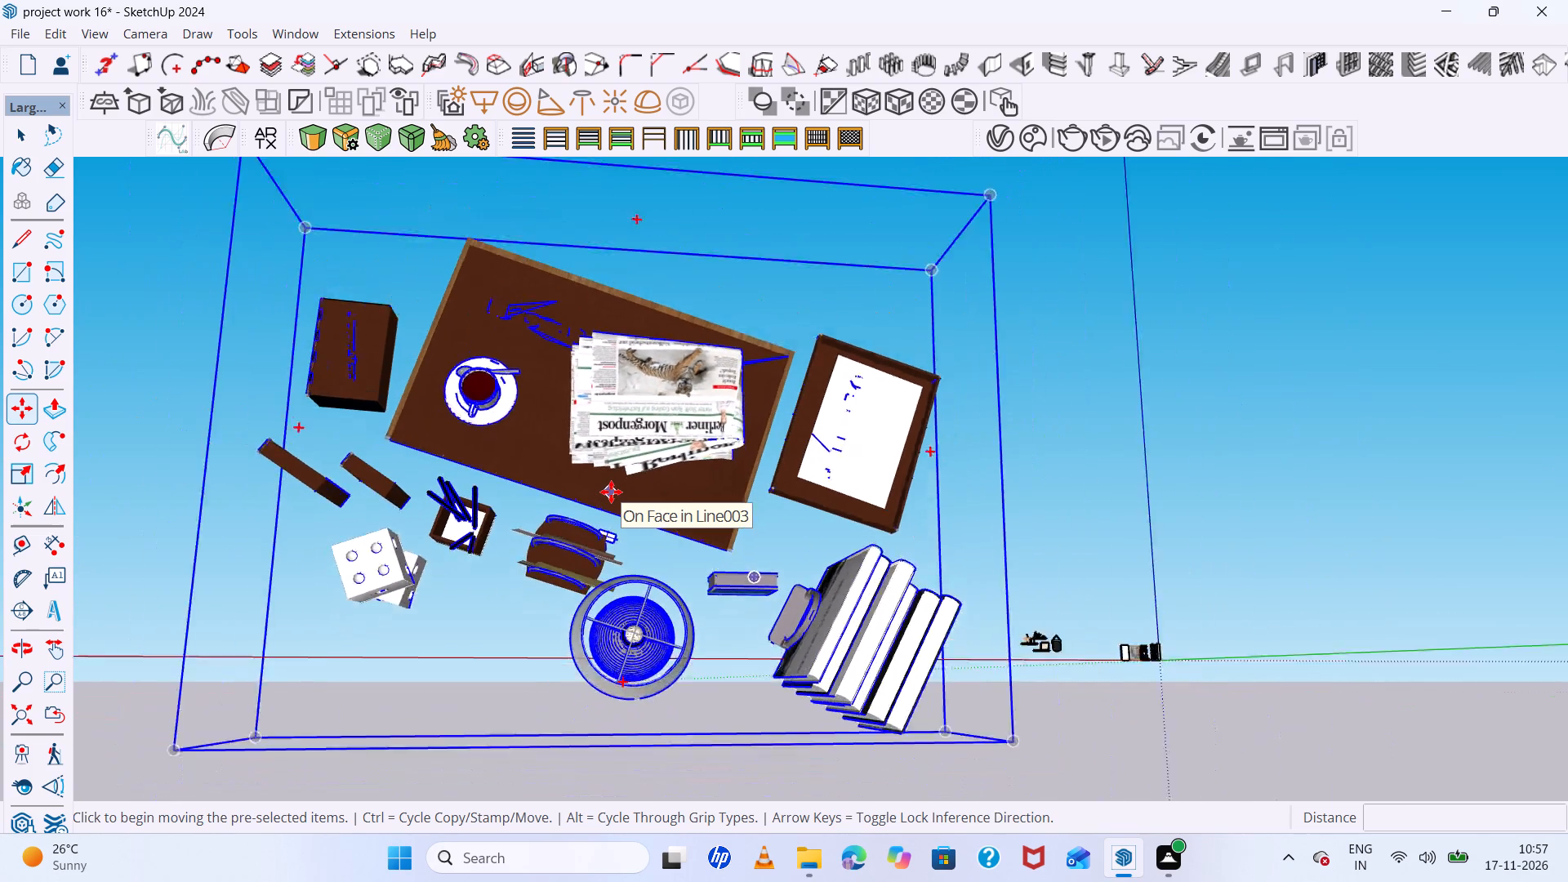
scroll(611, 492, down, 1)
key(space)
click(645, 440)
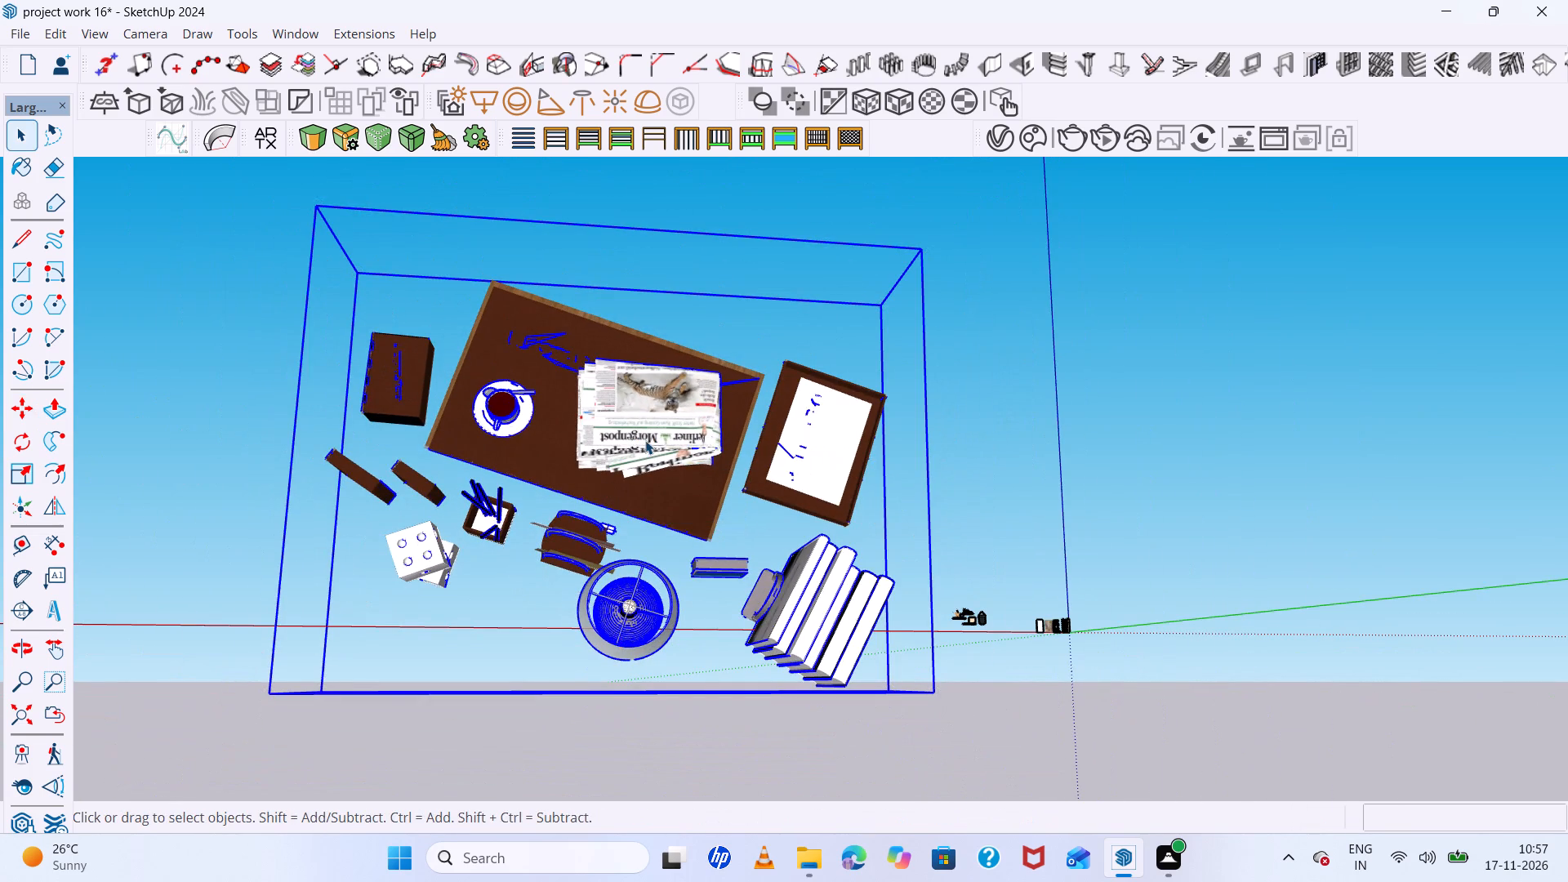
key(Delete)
Examine the reference image beside the white shelving unit, comparing the decor shelf by shelf.
scroll(645, 439, down, 10)
middle_drag(644, 439, 1418, 827)
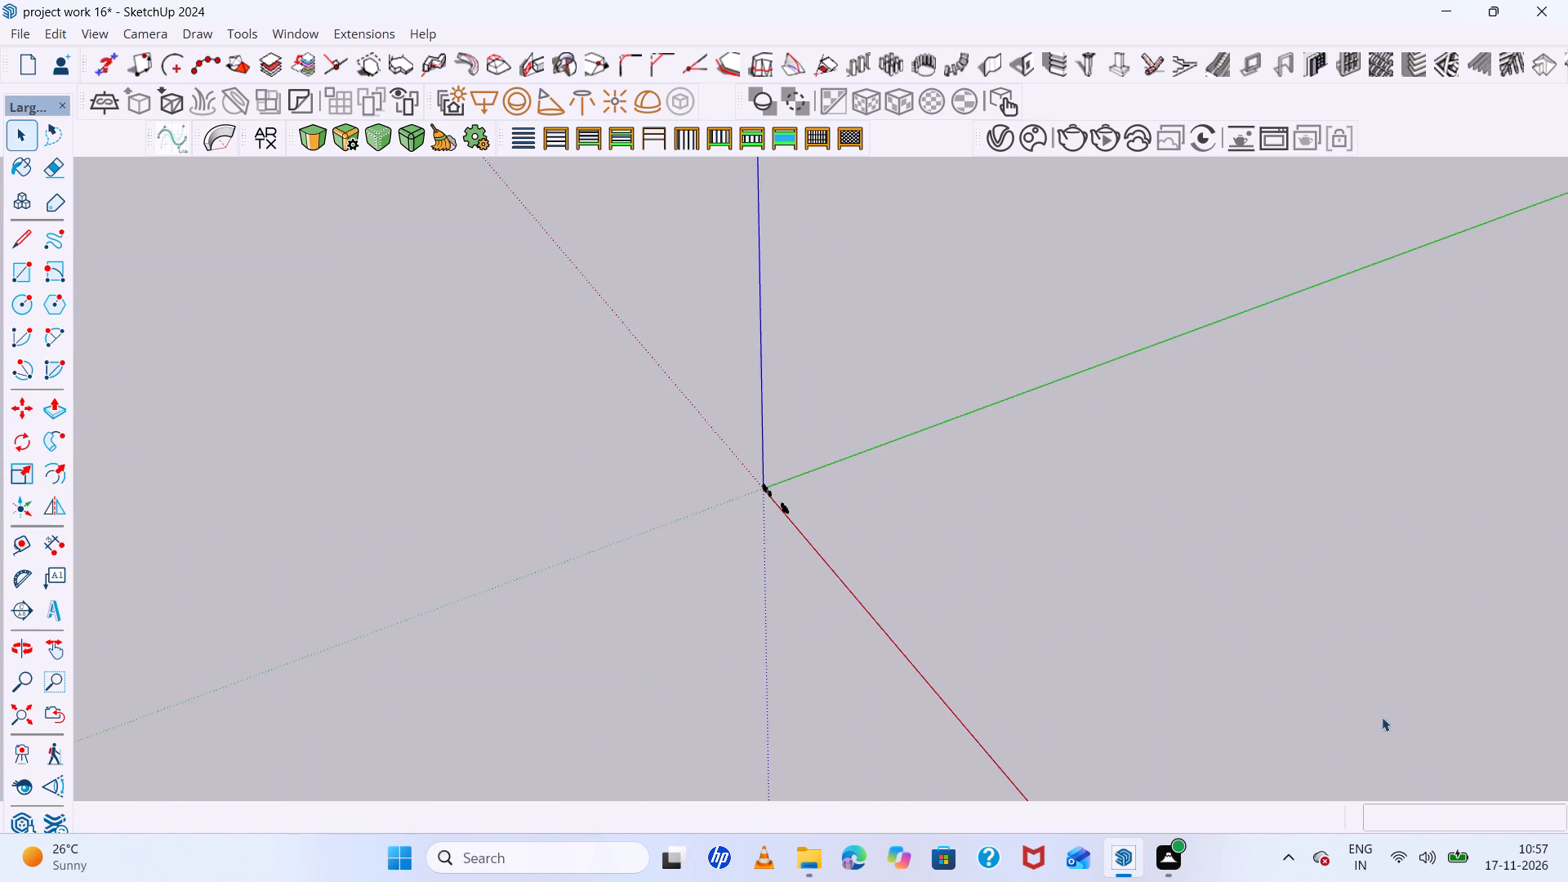
scroll(798, 490, up, 12)
scroll(831, 510, up, 16)
middle_drag(799, 536, 1147, 434)
scroll(956, 433, up, 13)
scroll(876, 485, up, 5)
middle_drag(940, 480, 968, 421)
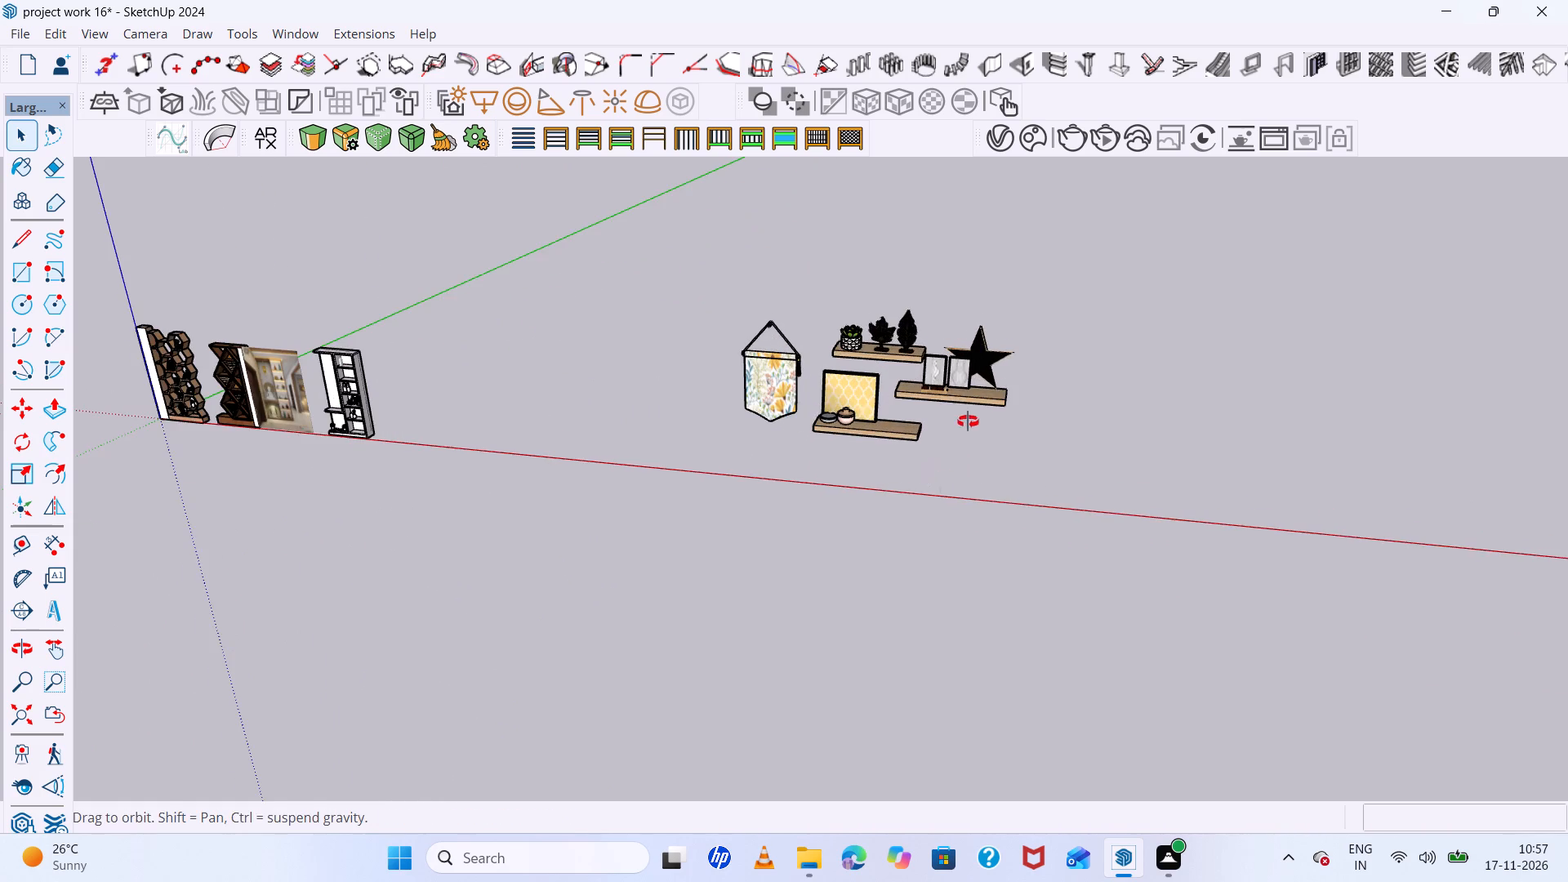
middle_drag(968, 421, 984, 376)
scroll(600, 358, down, 6)
scroll(468, 398, up, 5)
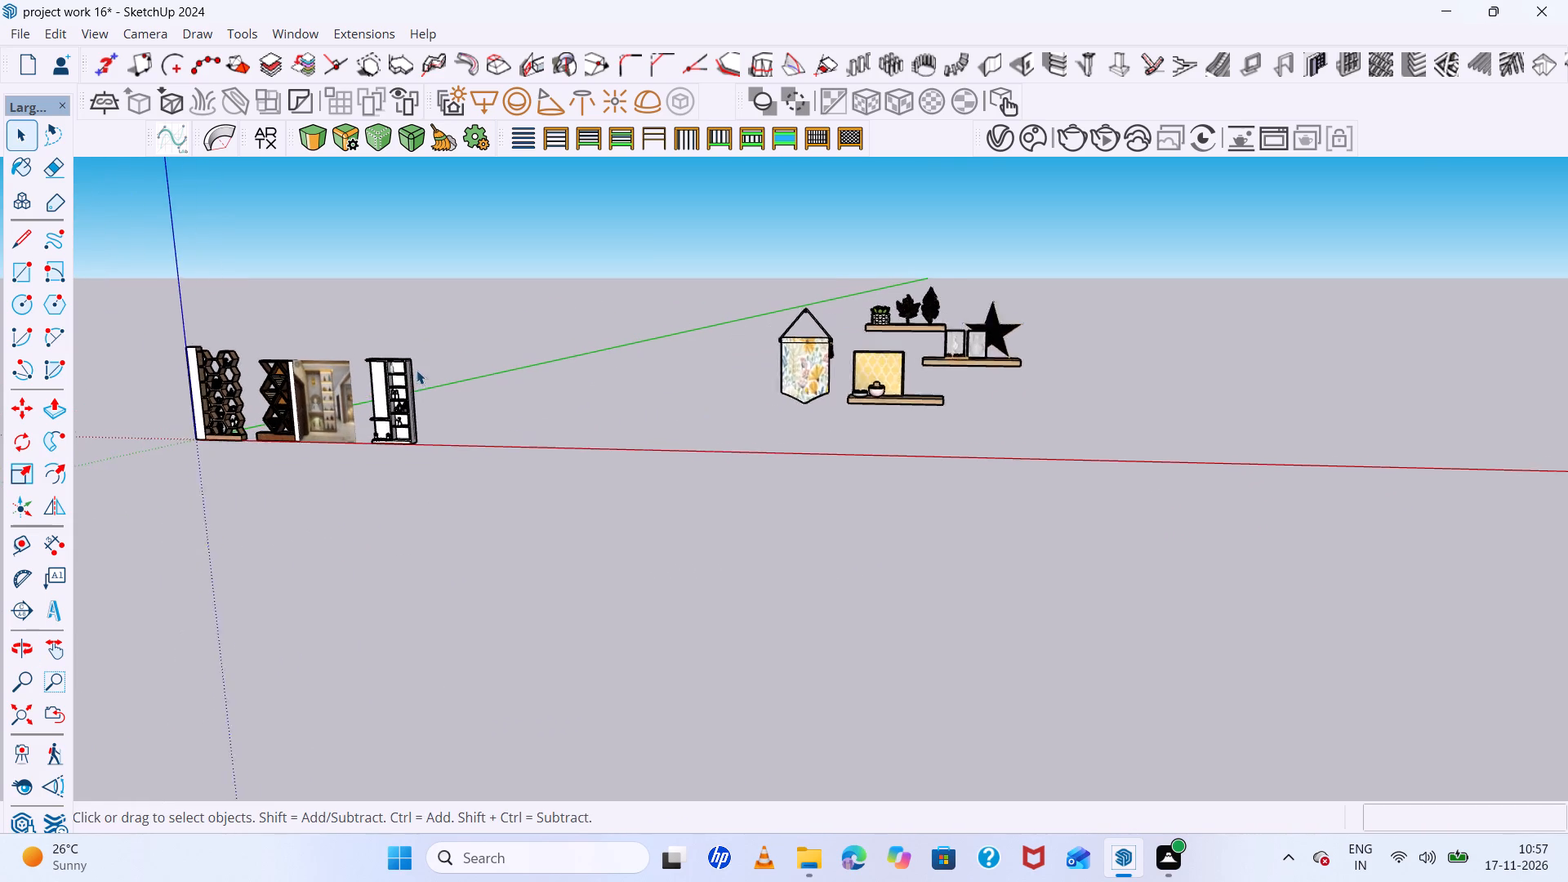
scroll(416, 370, up, 5)
scroll(1236, 425, down, 6)
scroll(492, 337, up, 5)
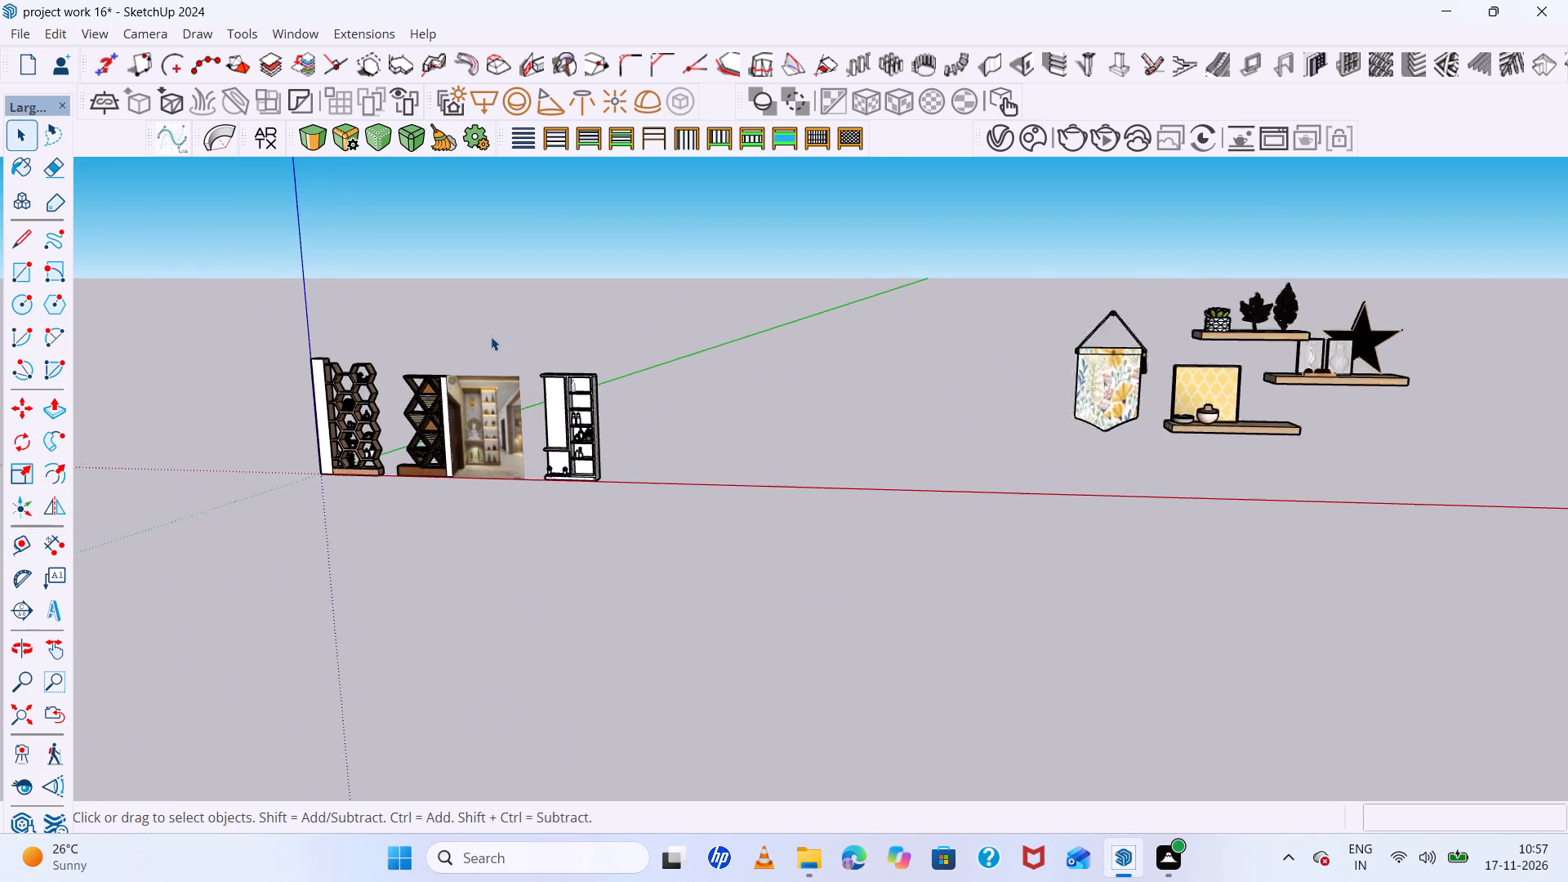
scroll(491, 336, up, 20)
scroll(491, 336, up, 1)
scroll(617, 489, up, 1)
middle_drag(618, 406, 630, 362)
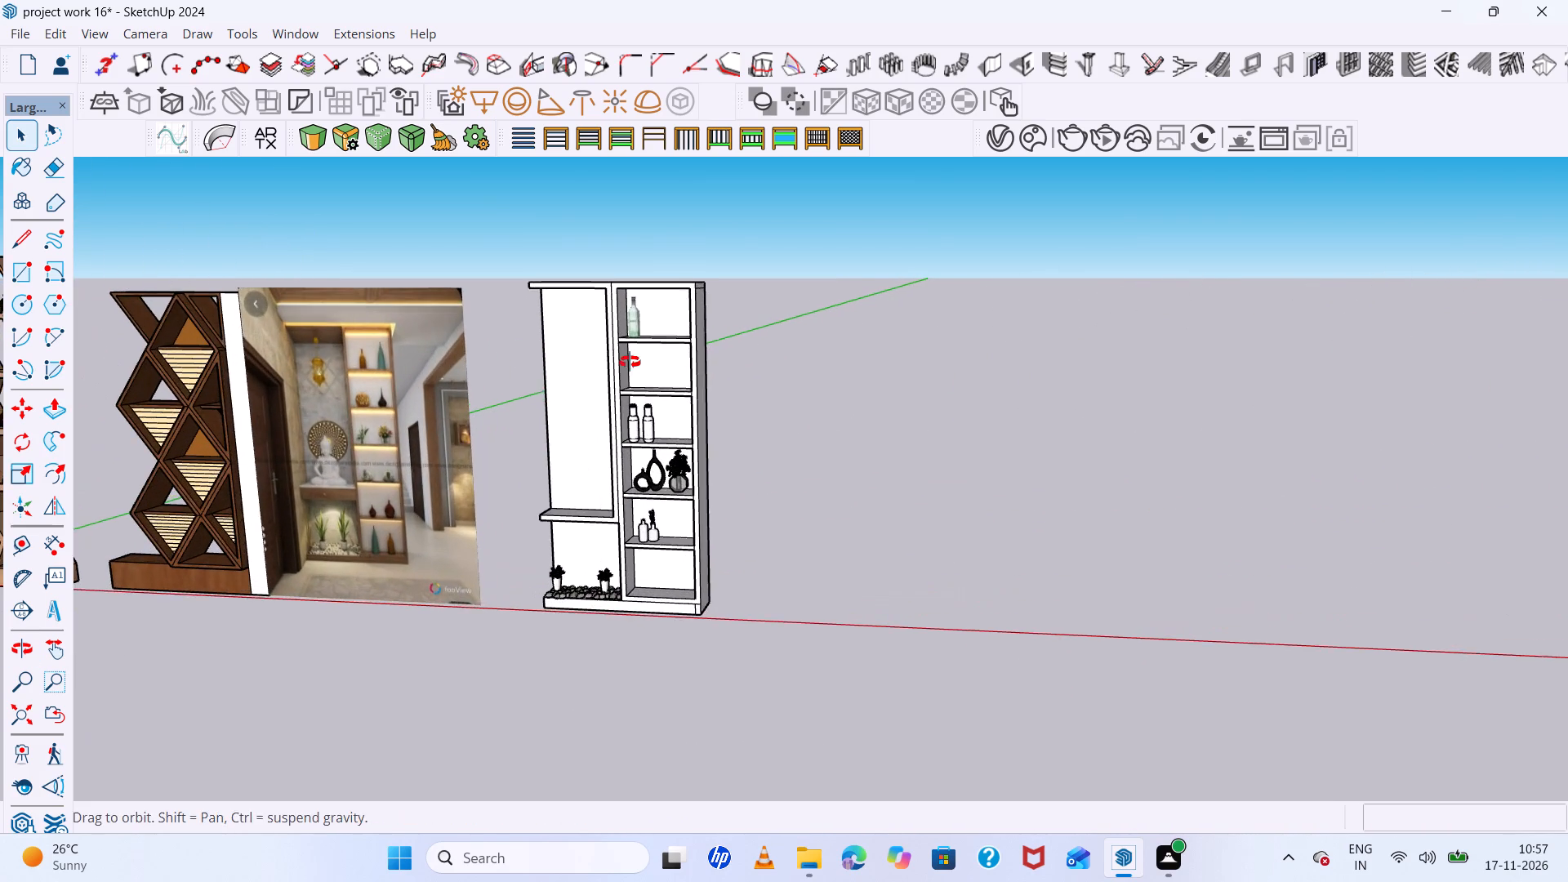
middle_drag(630, 362, 635, 336)
scroll(287, 374, up, 5)
scroll(430, 420, up, 7)
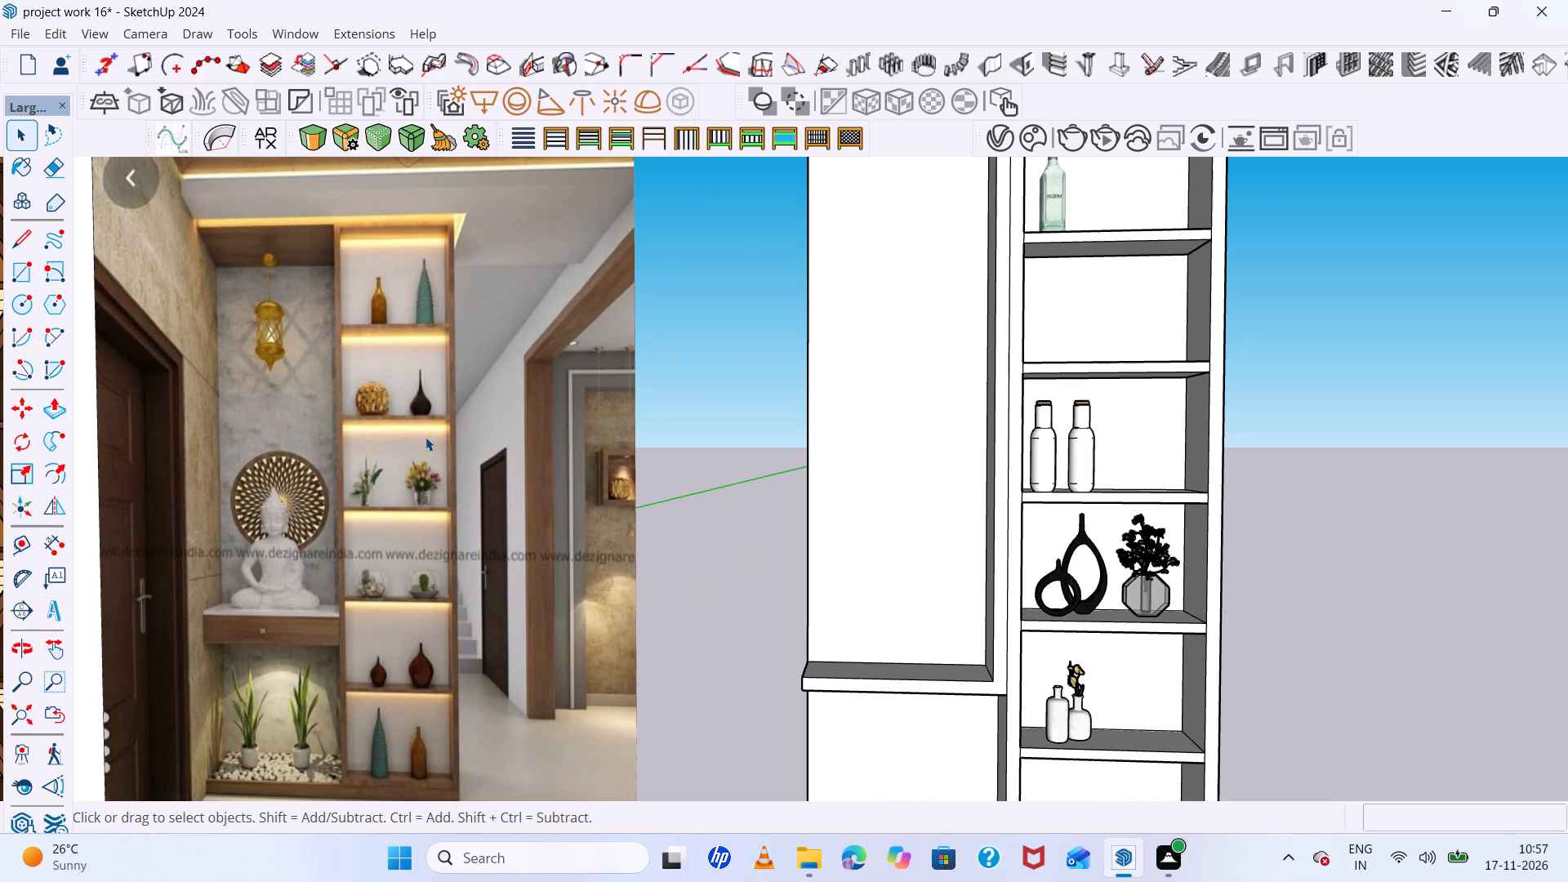
scroll(394, 633, down, 2)
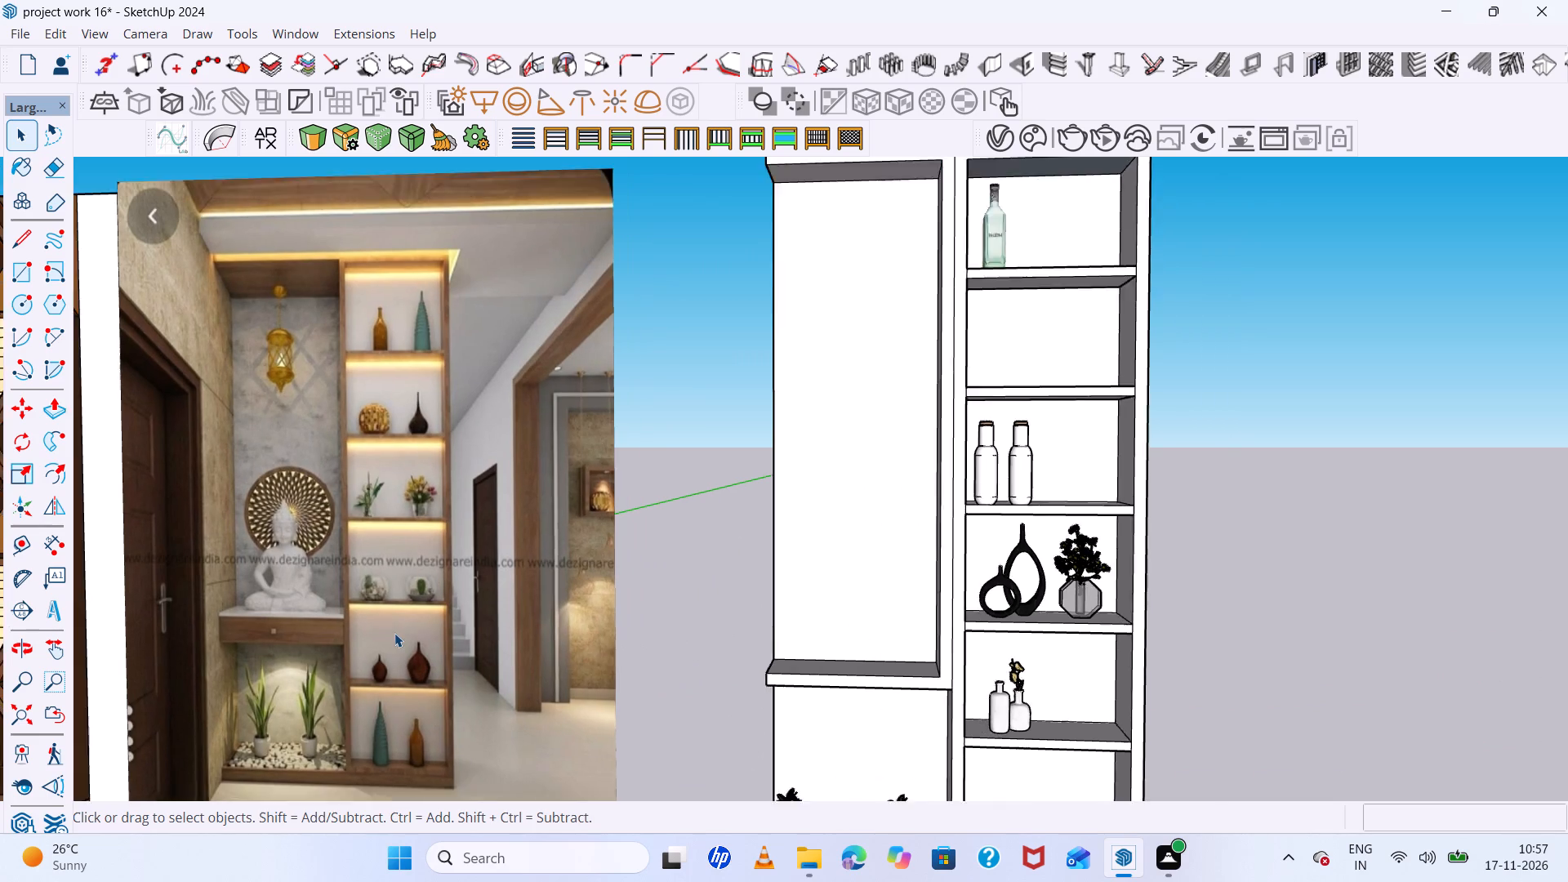
scroll(394, 633, down, 3)
scroll(394, 633, up, 4)
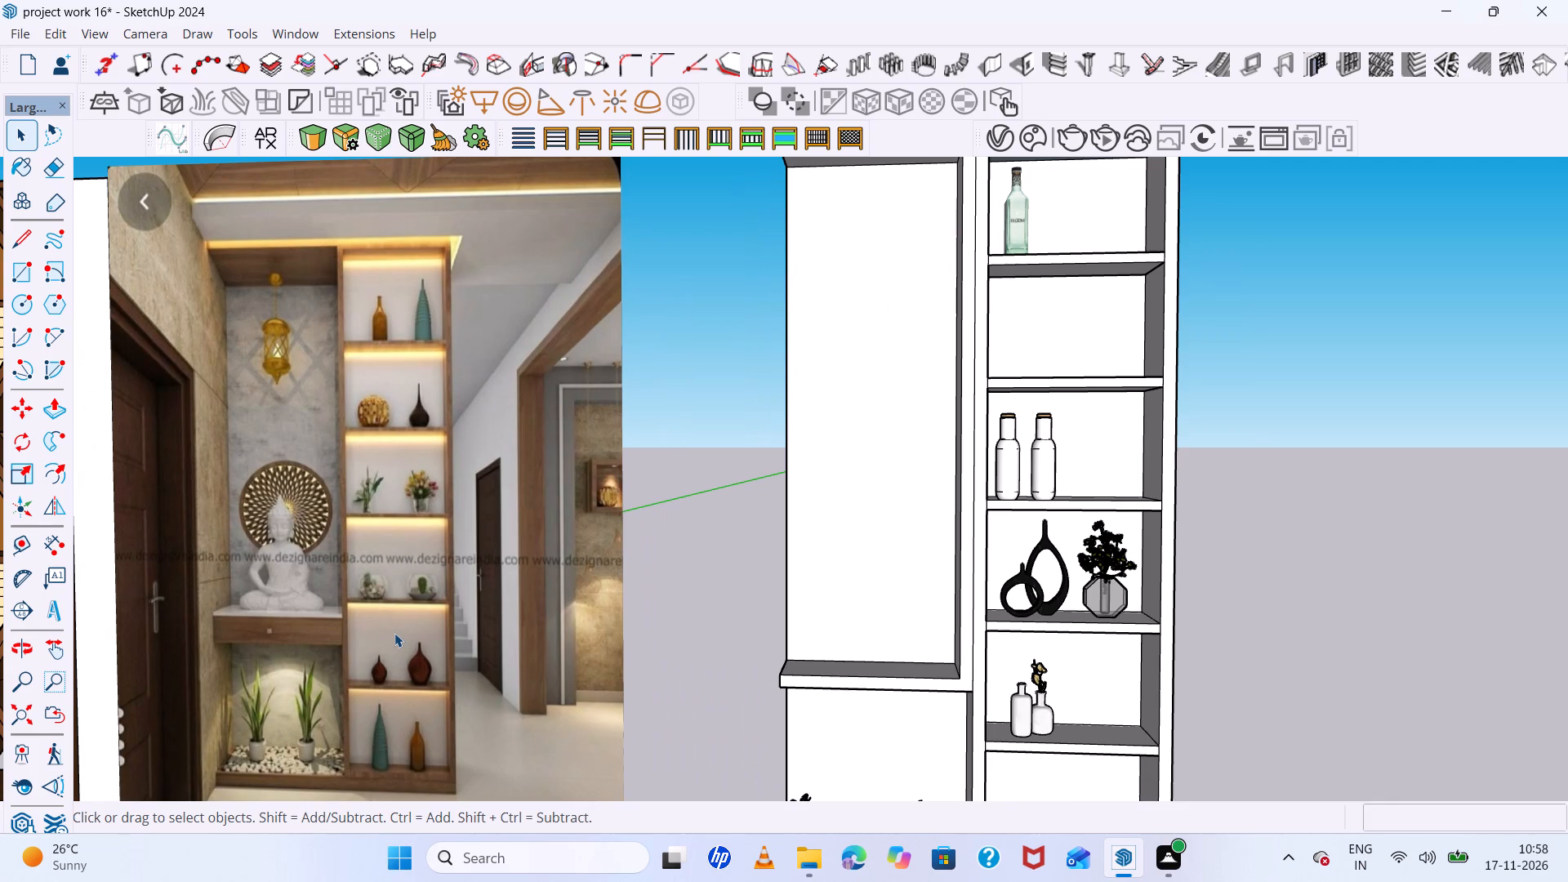
scroll(394, 633, down, 2)
scroll(394, 634, up, 1)
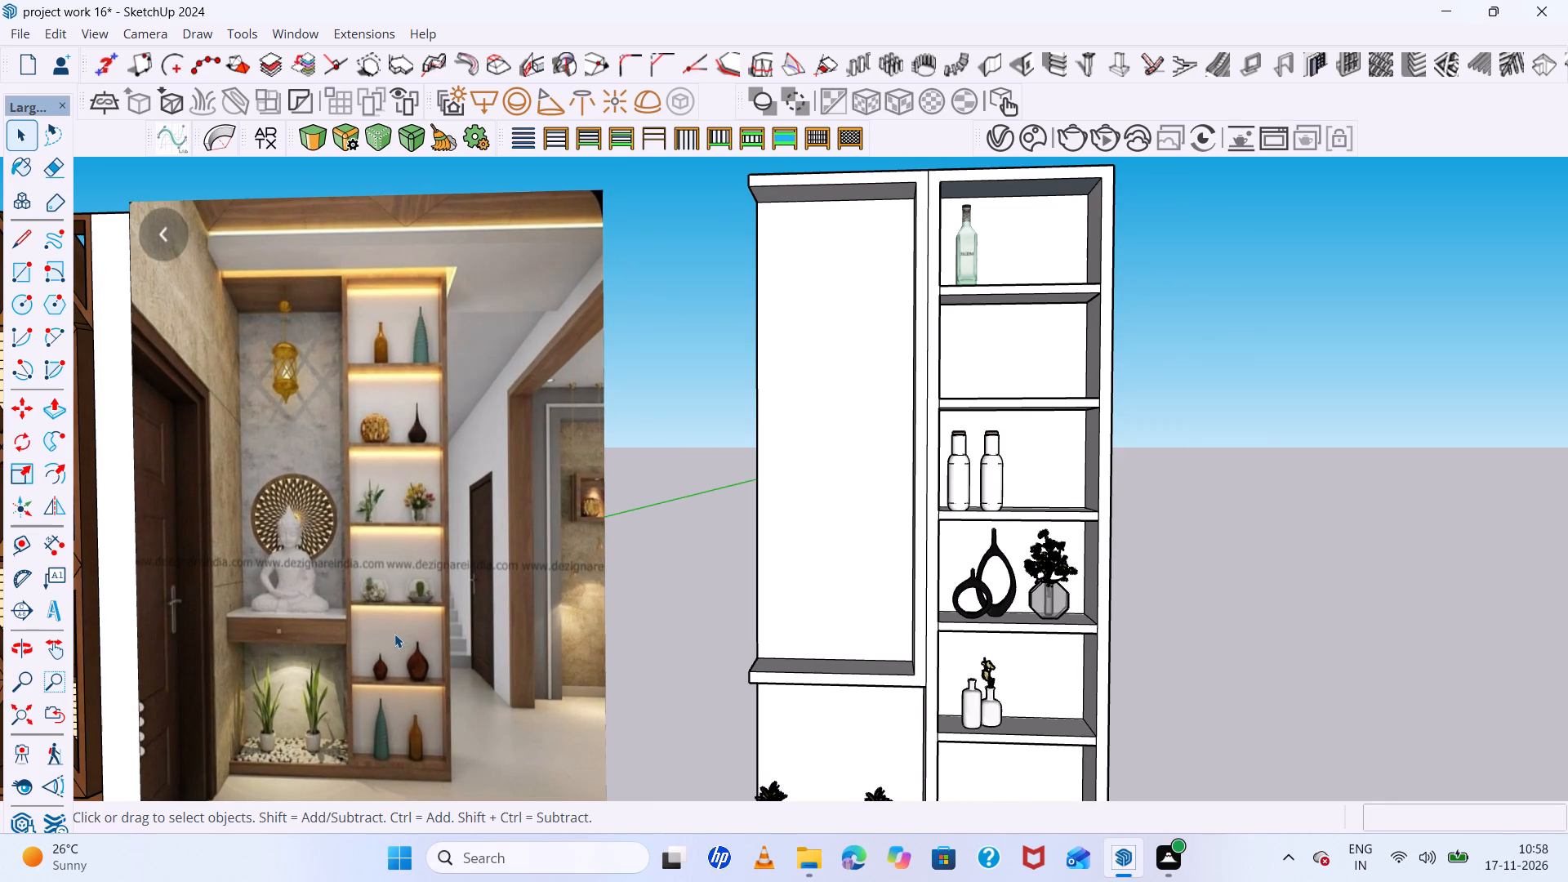
scroll(394, 634, down, 4)
scroll(394, 634, up, 5)
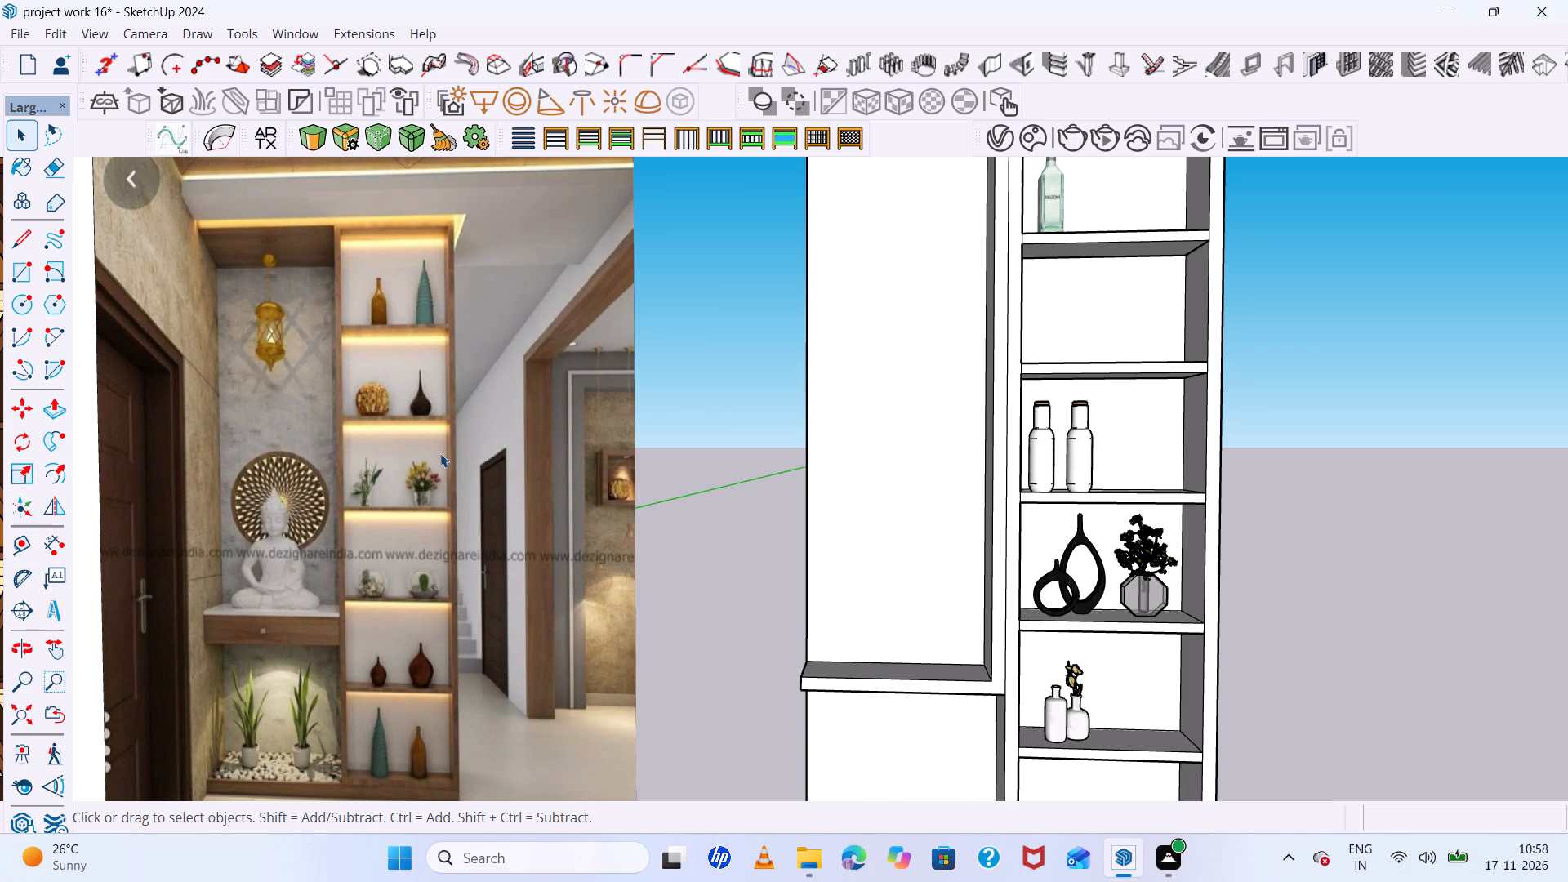
Open 3D Warehouse and search the models for "decorative items".
click(292, 29)
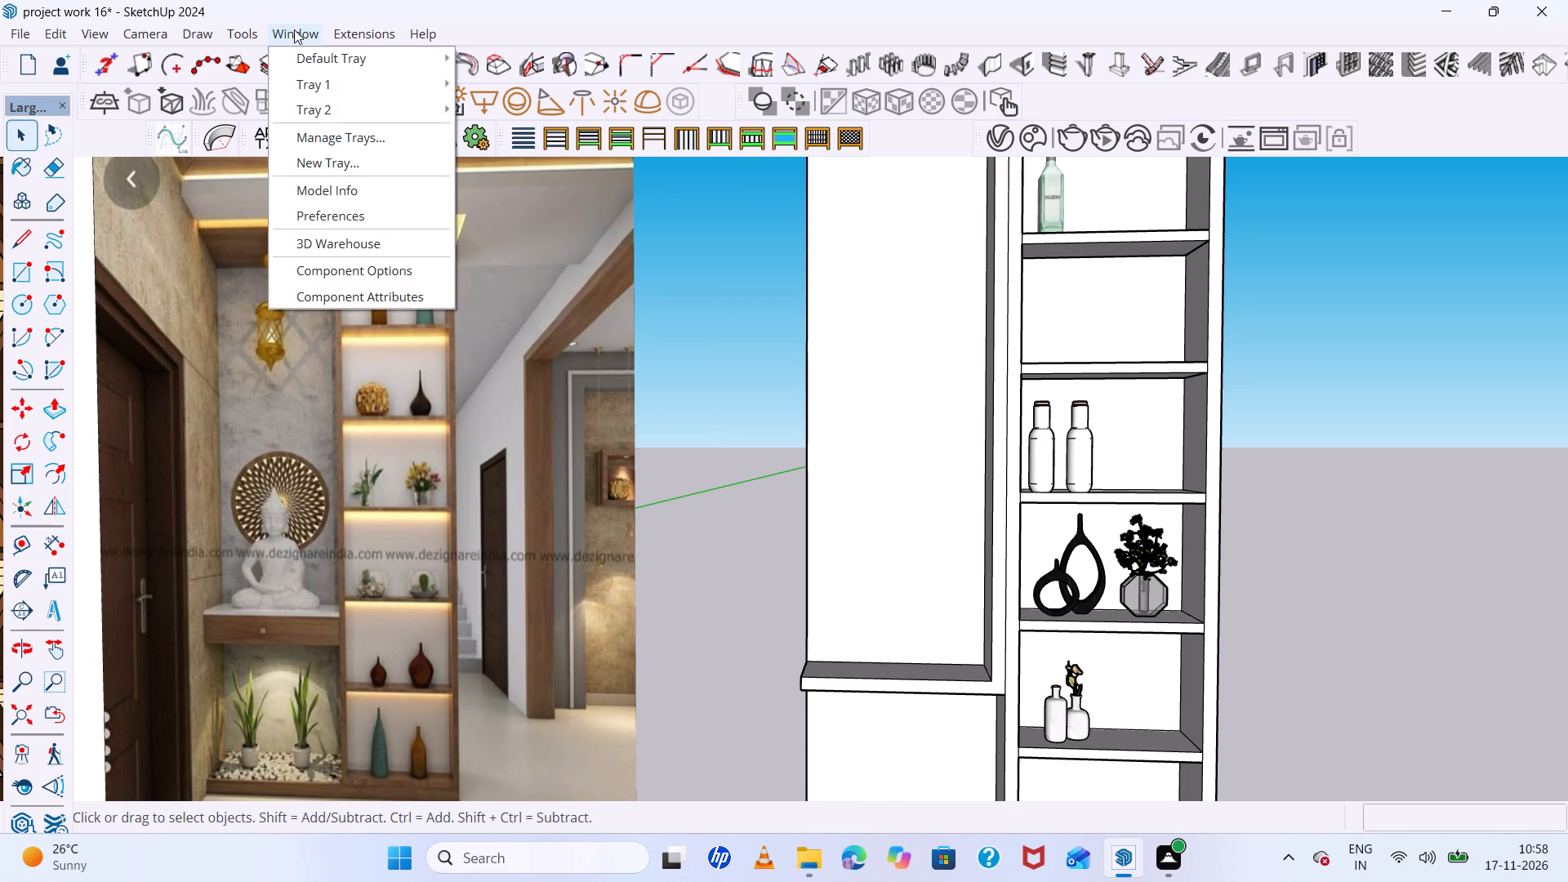
click(327, 245)
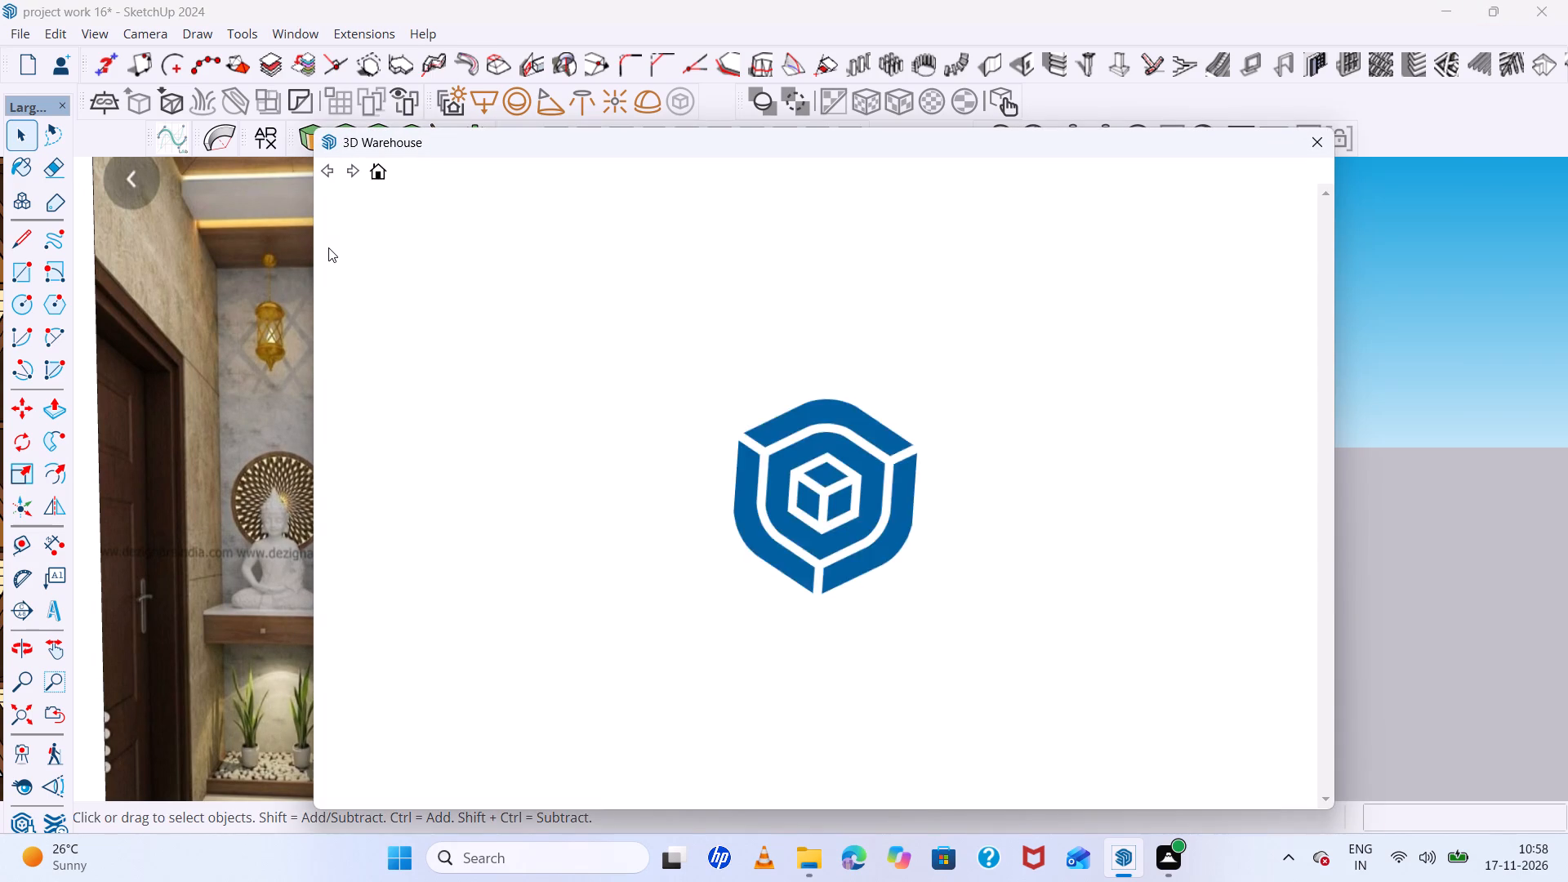
click(733, 207)
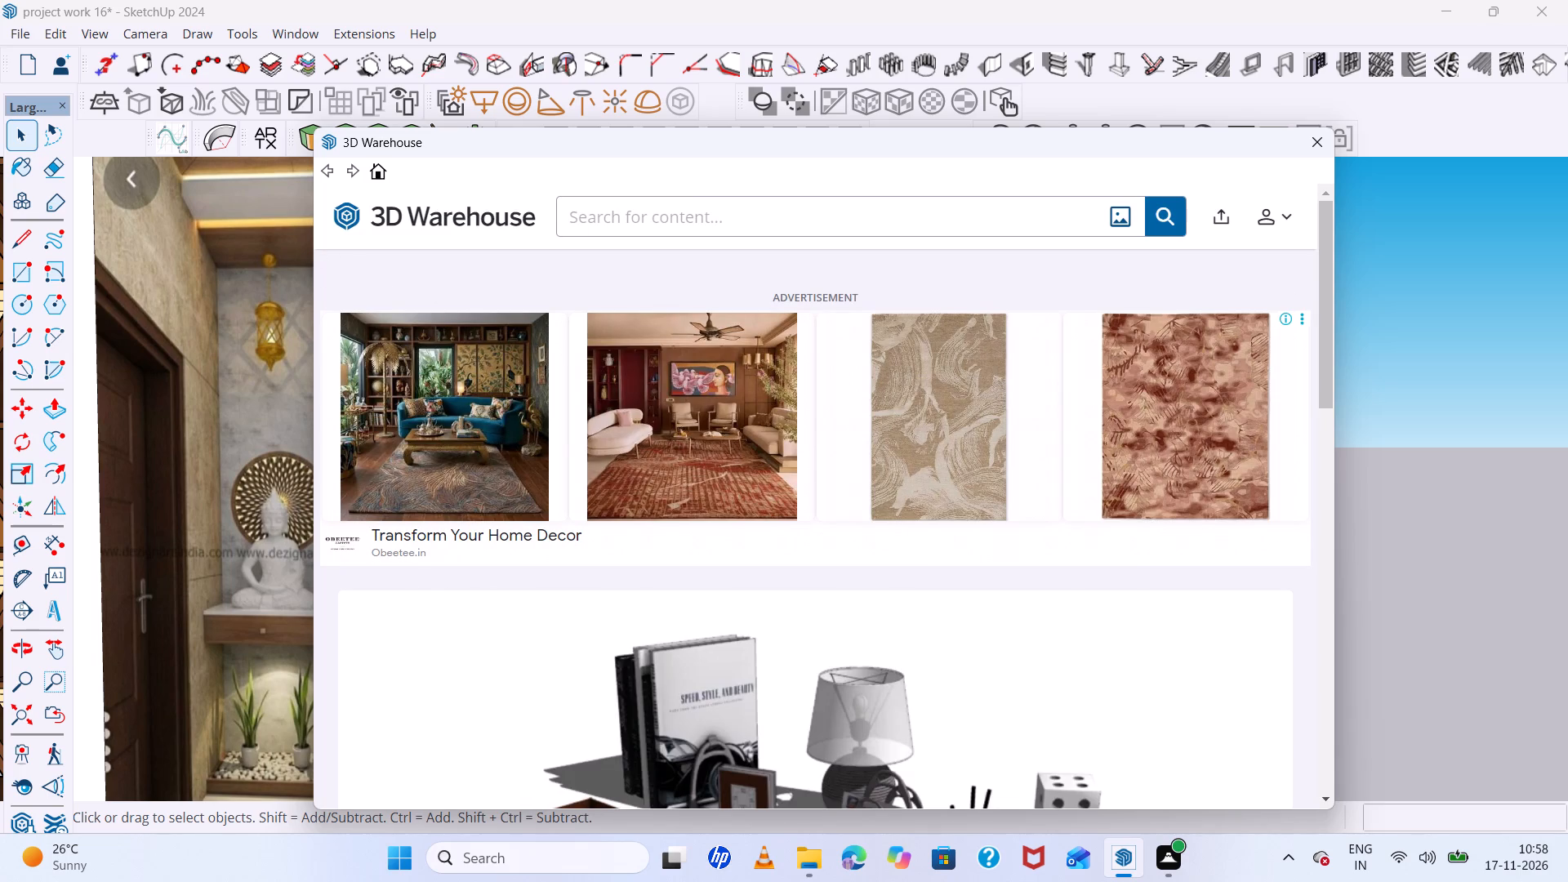
text(de)
text(corative)
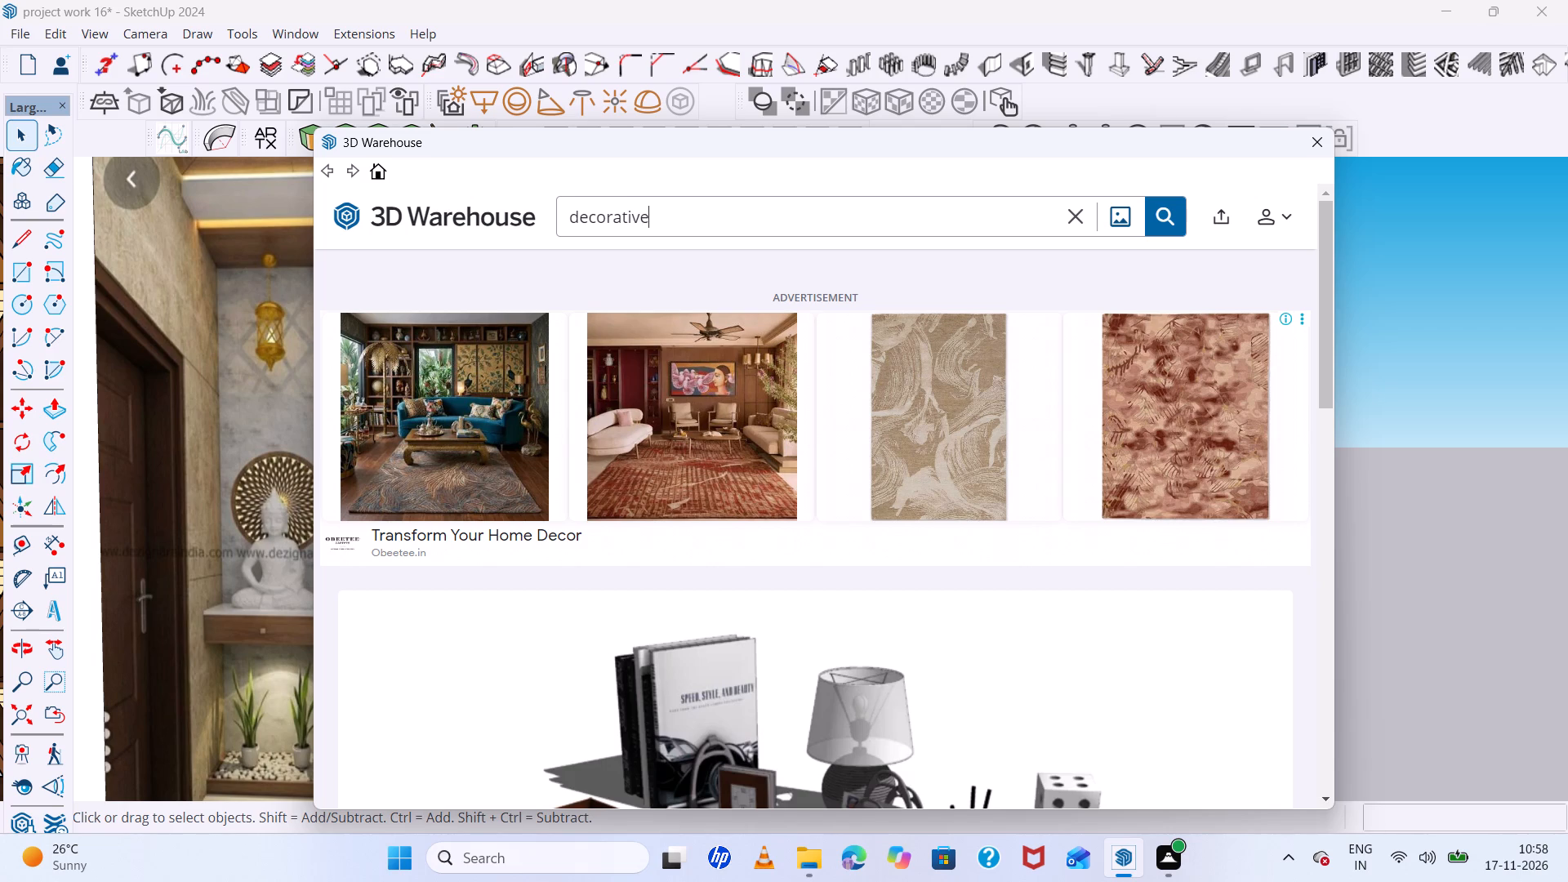
key(space)
text(itemz)
key(bracketright)
key(BackSpace)
key(BackSpace)
key(s)
key(Return)
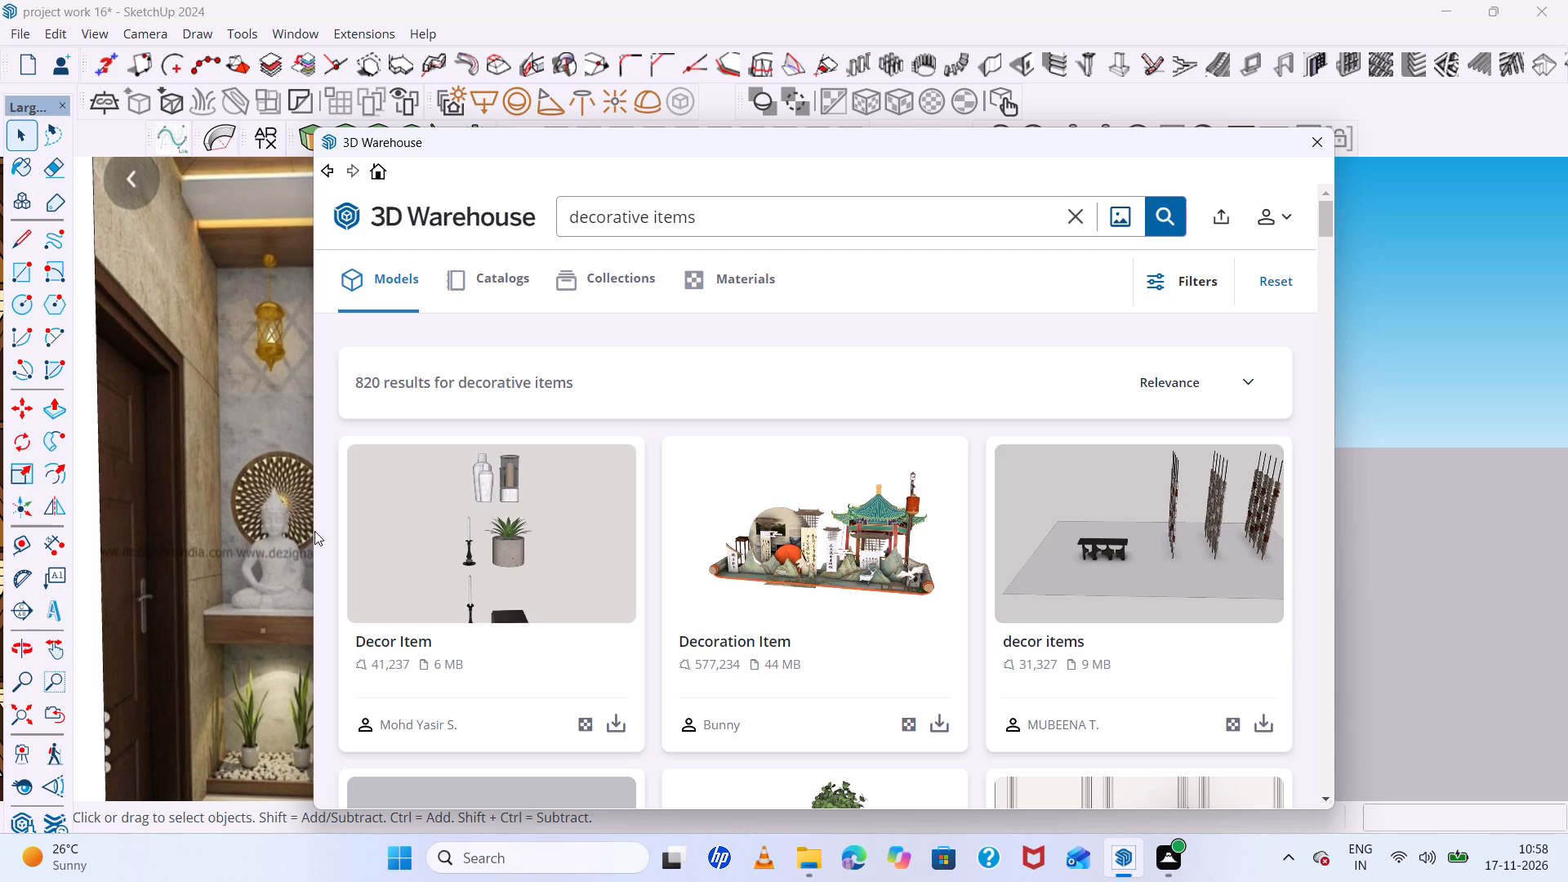
Browse the decorative items models for decor that suits the shelving unit.
scroll(608, 499, down, 14)
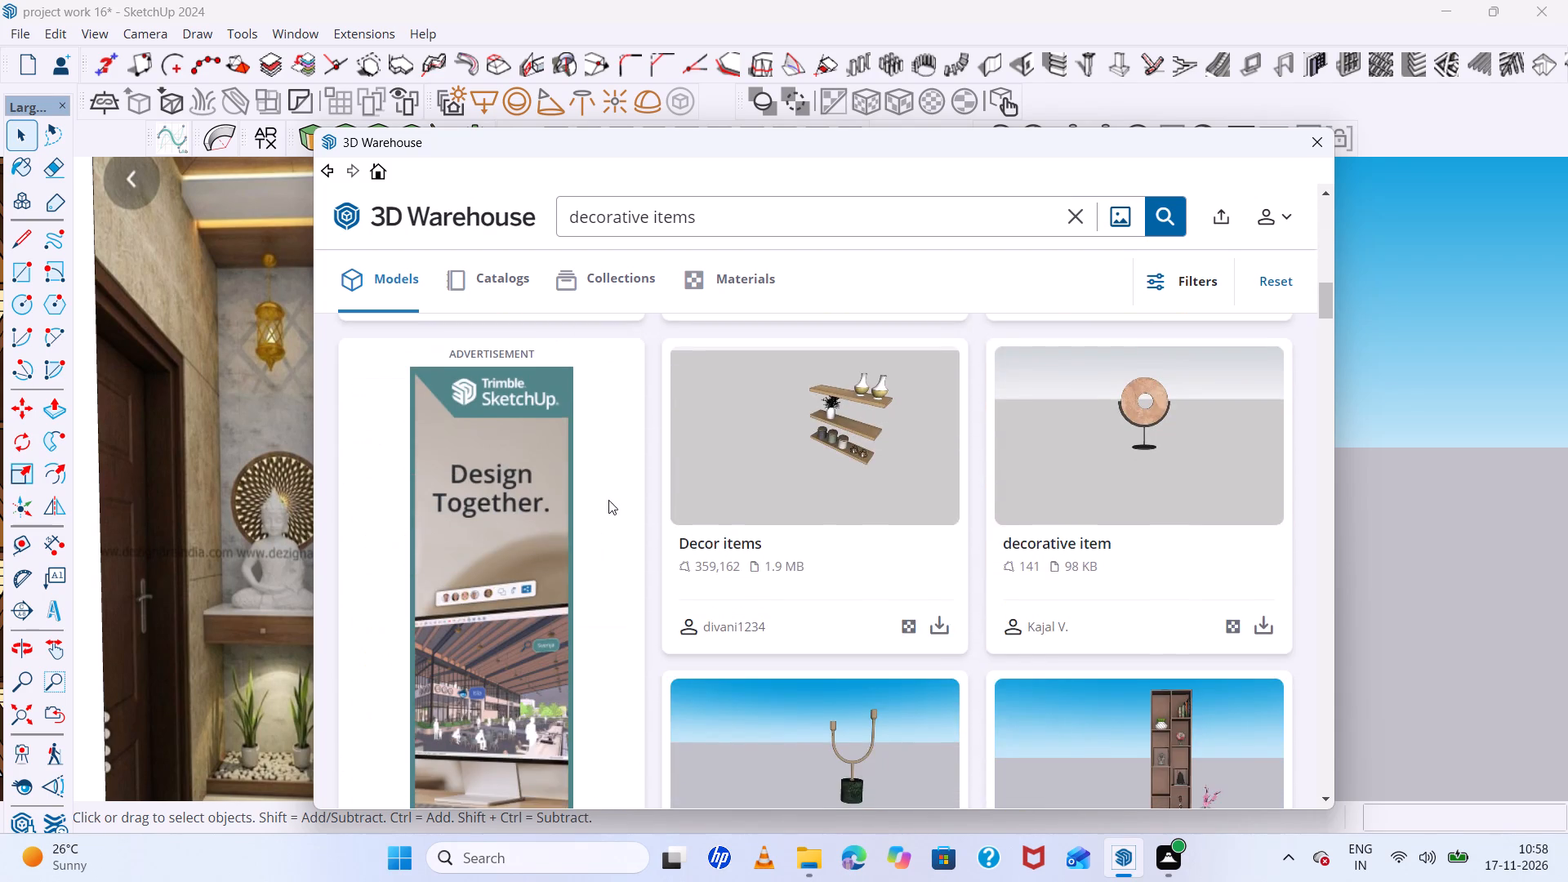
scroll(608, 501, down, 18)
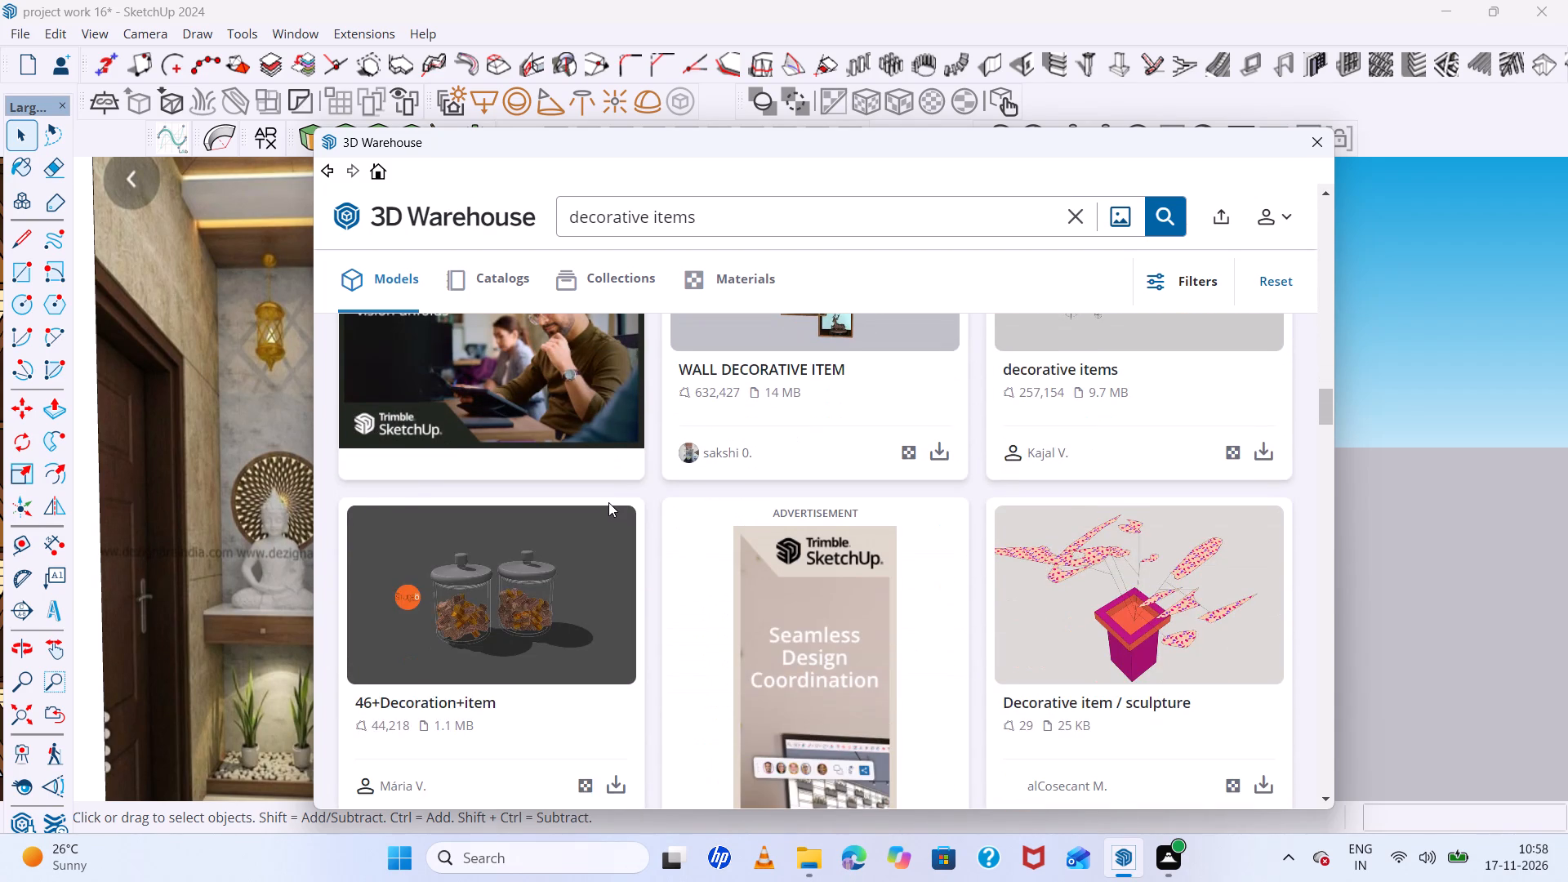
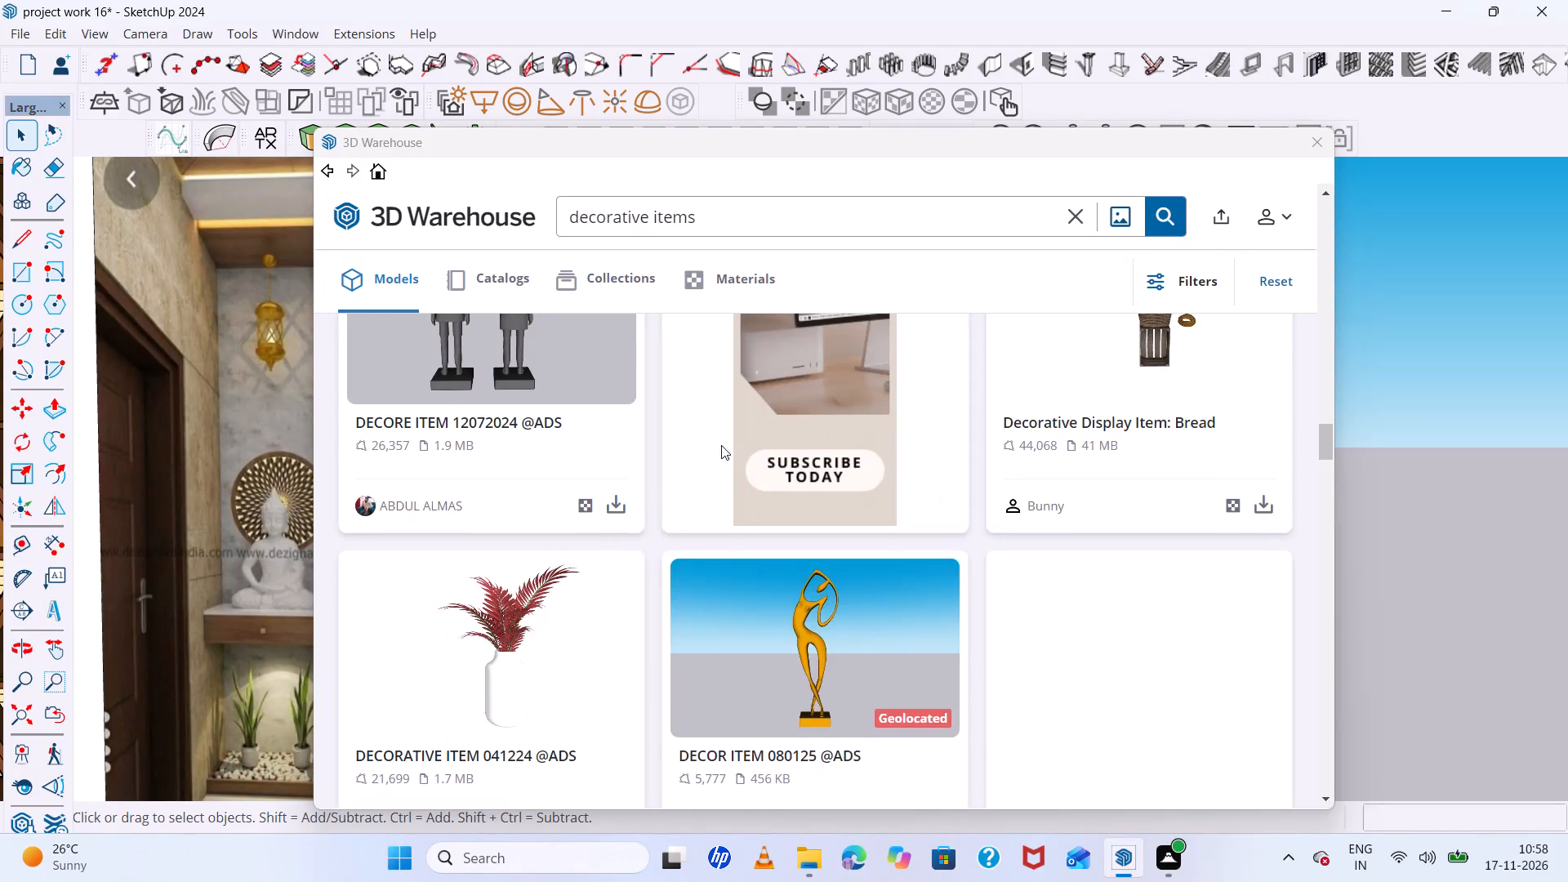
Browse further through the decorative items models for a set that suits the shelving unit.
scroll(721, 445, down, 9)
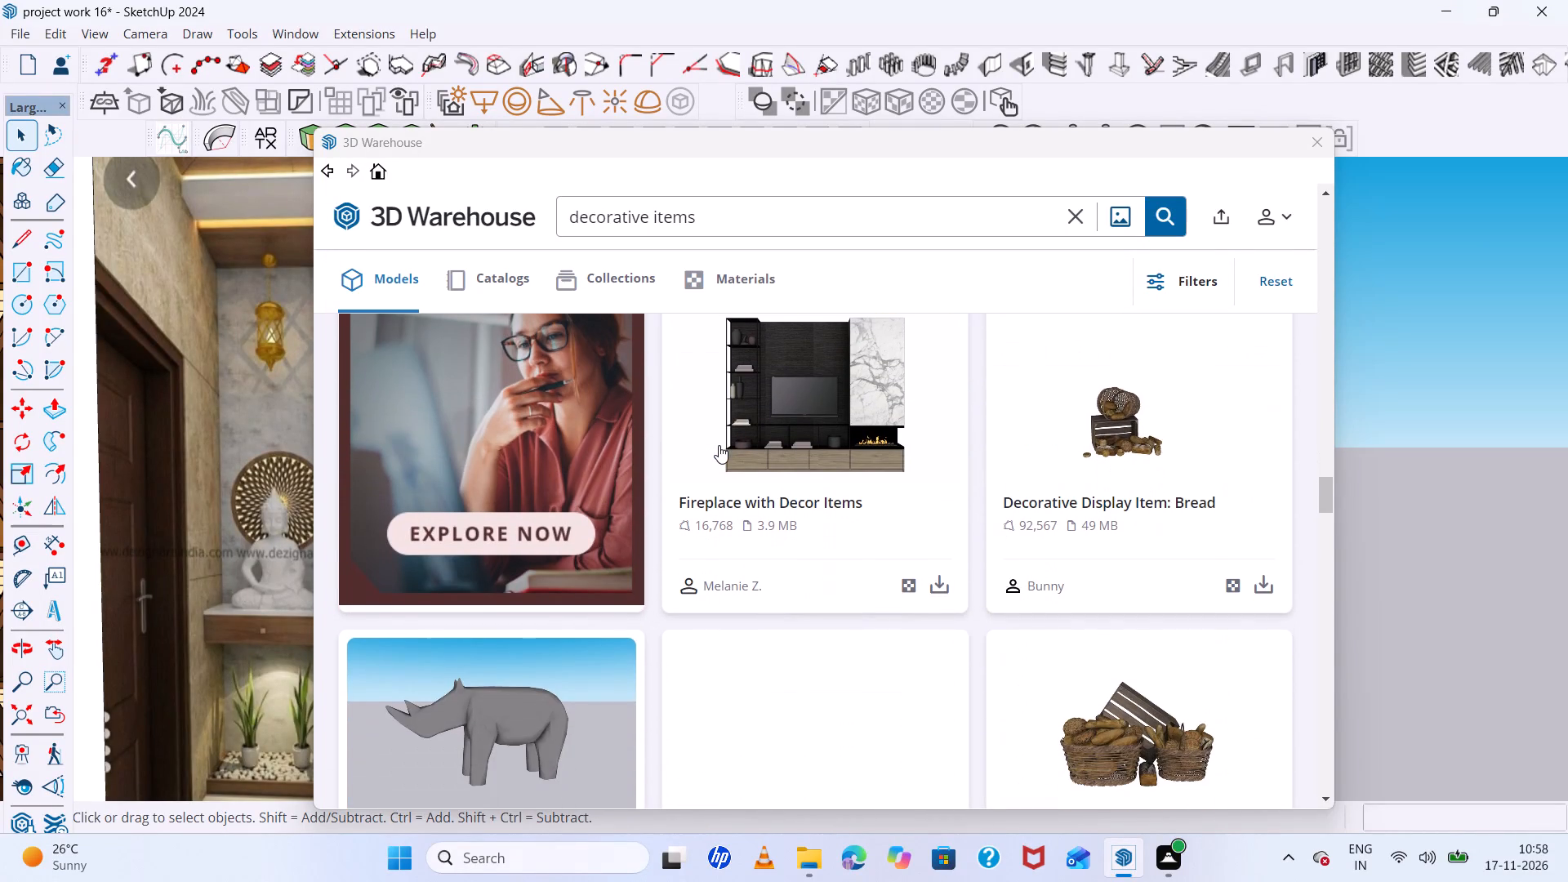
scroll(719, 445, down, 4)
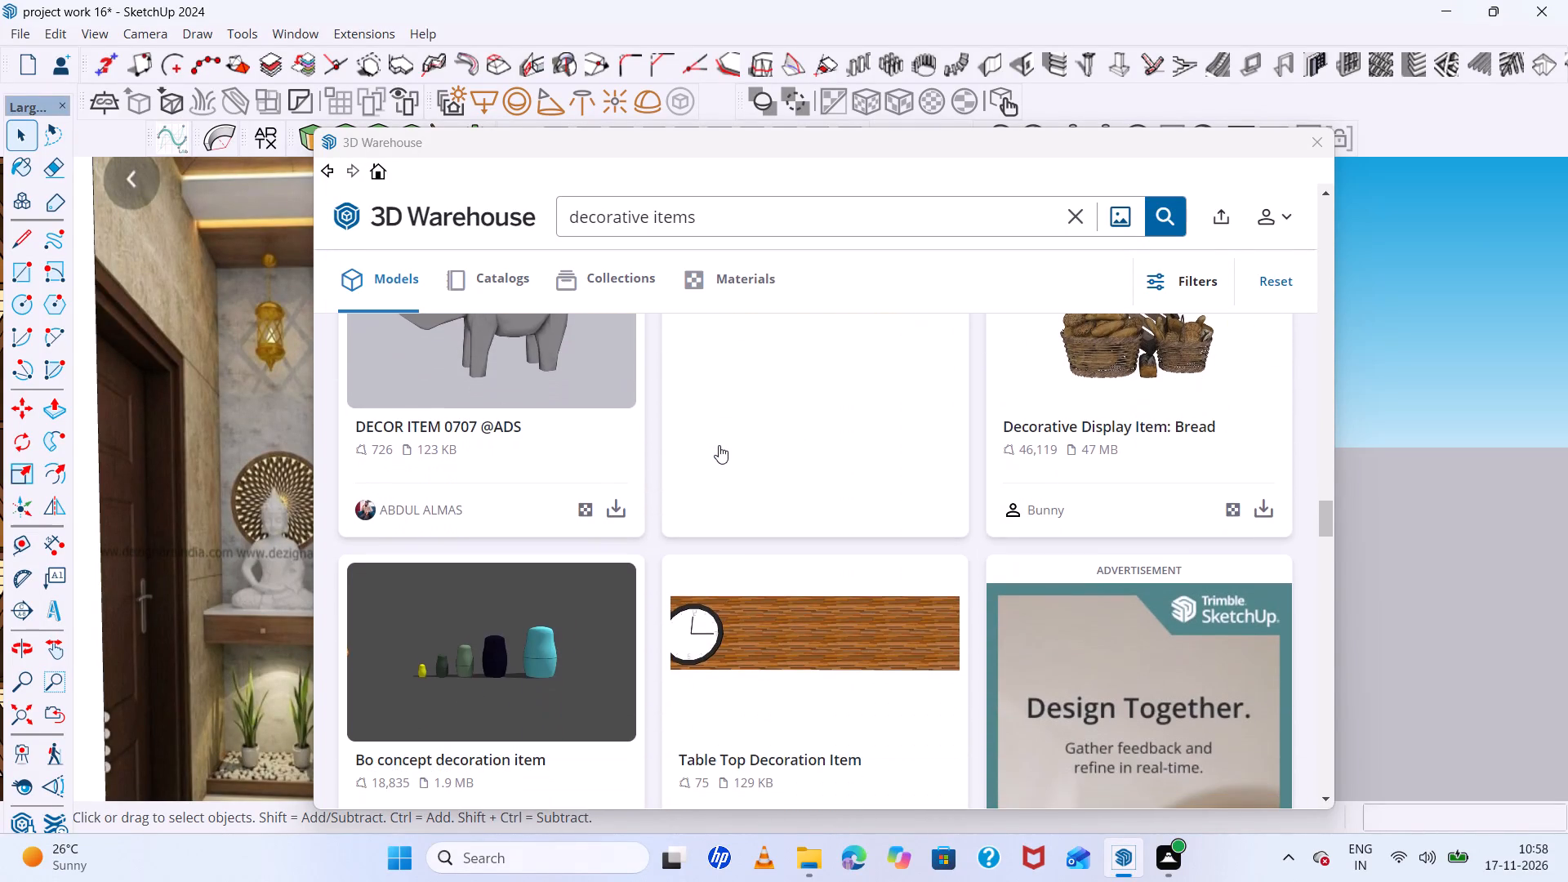
scroll(719, 445, down, 12)
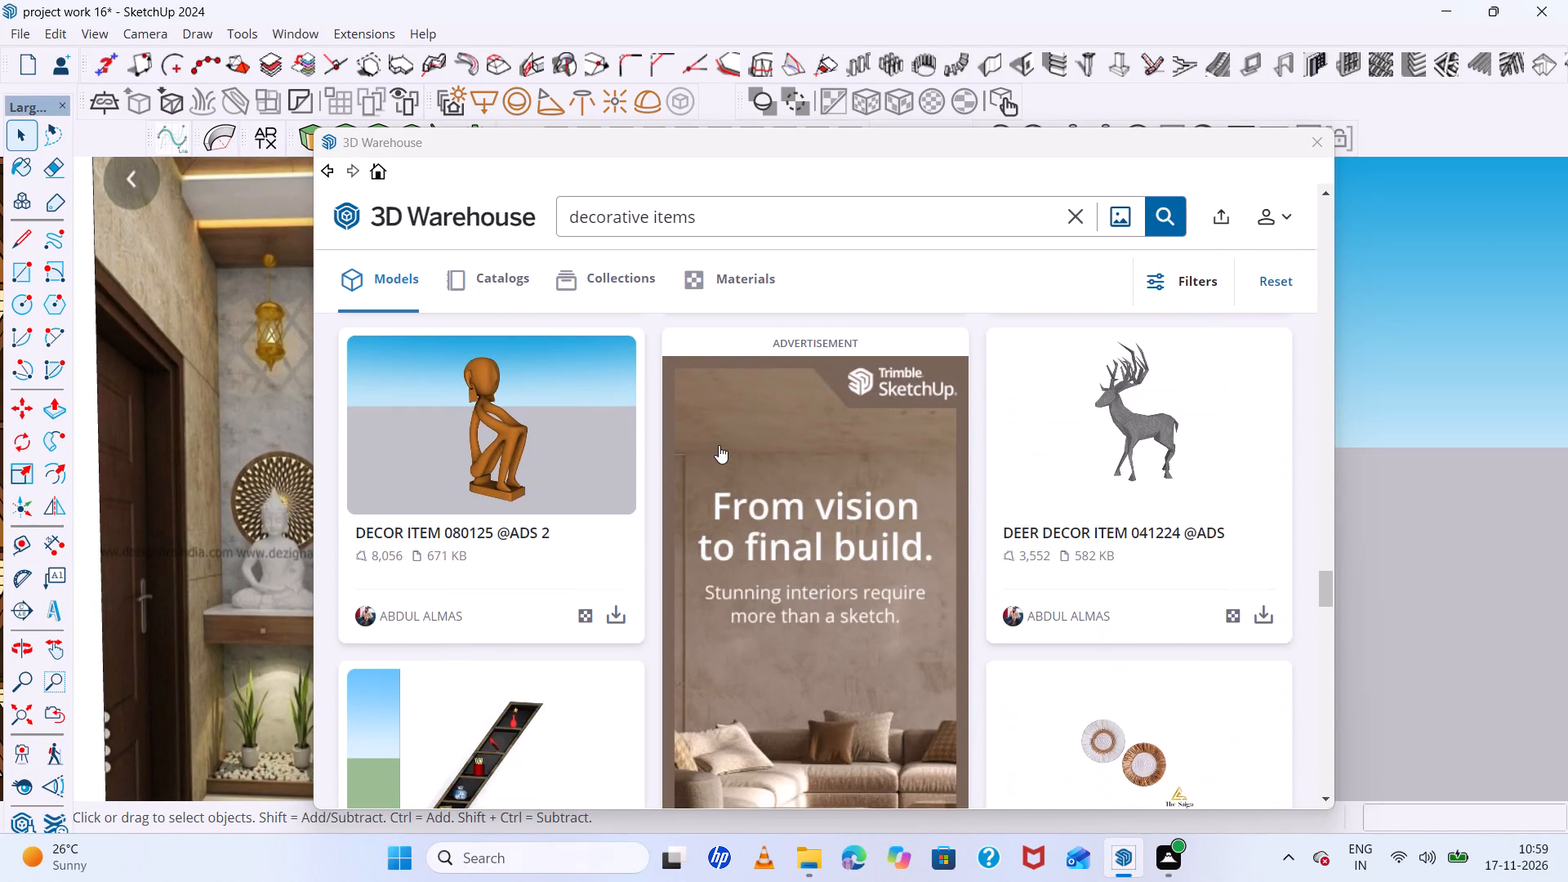
scroll(719, 445, down, 3)
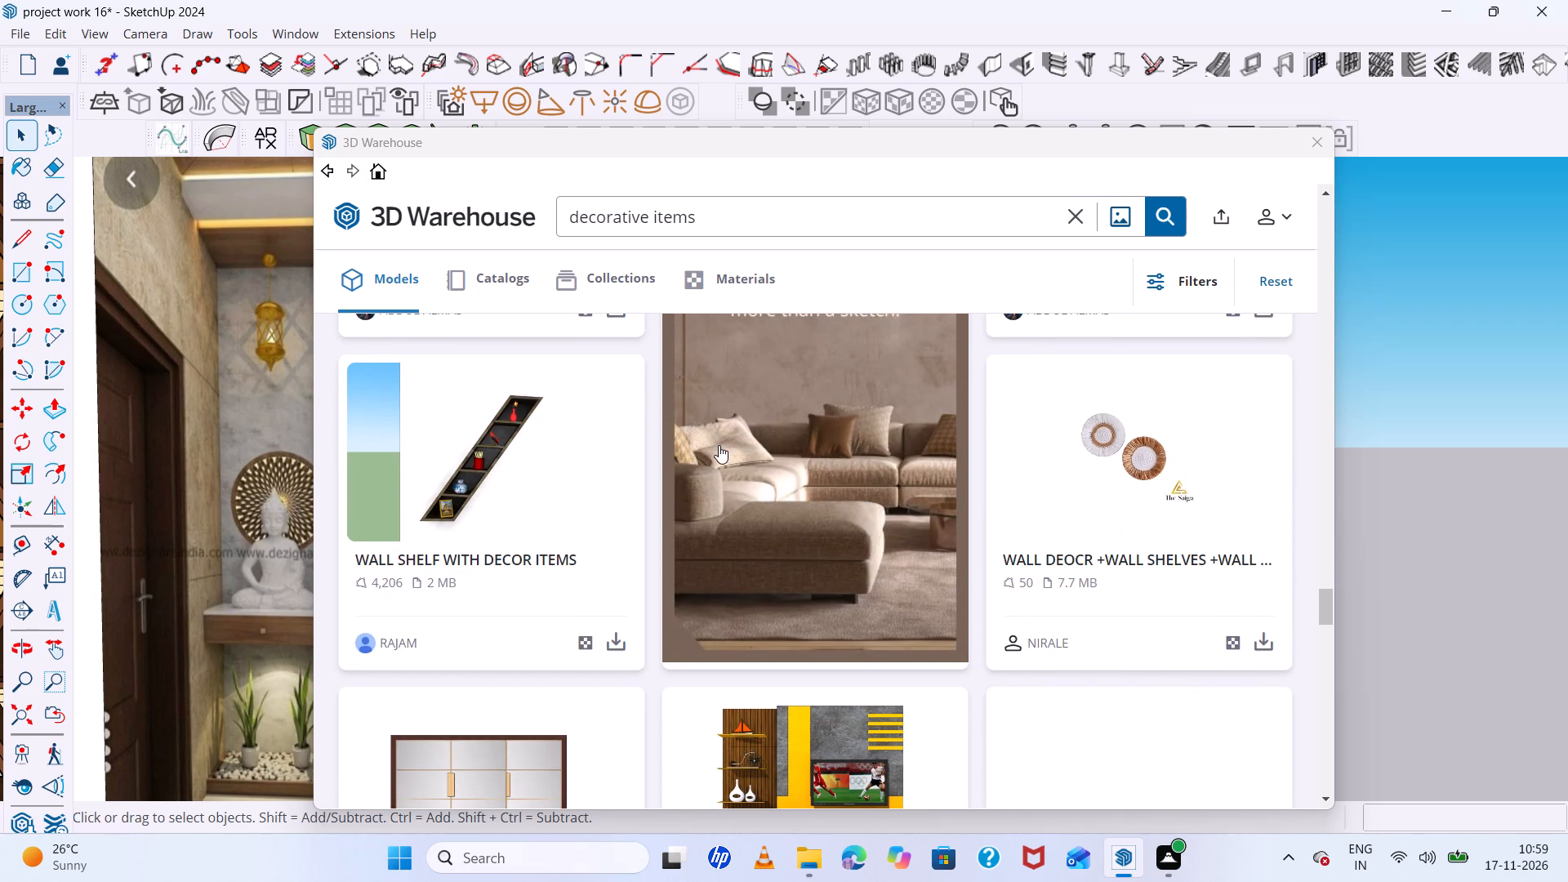
scroll(719, 445, down, 13)
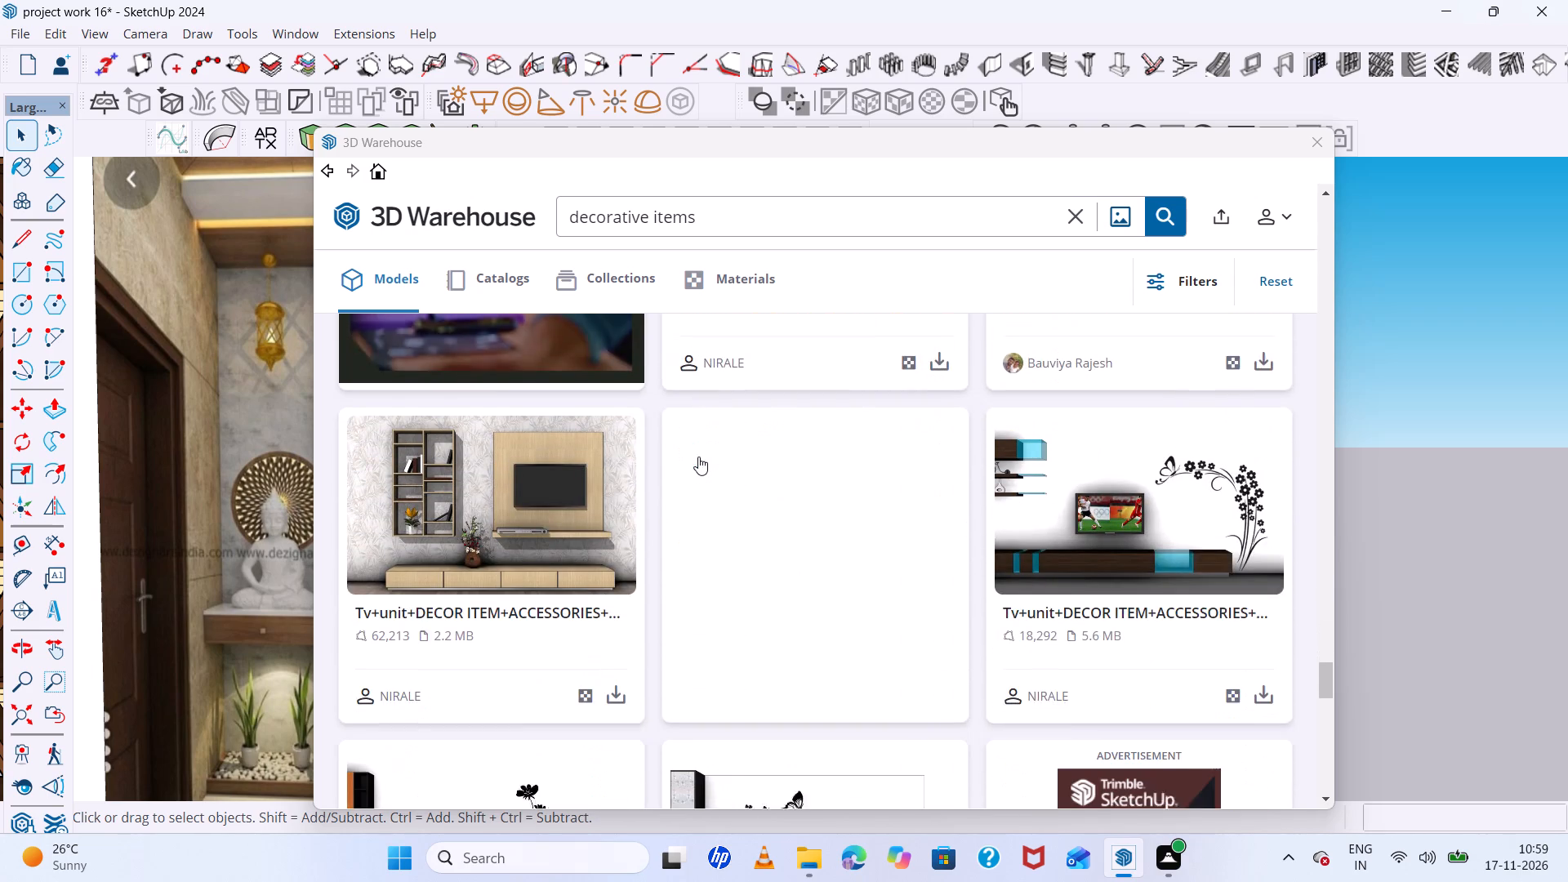
scroll(698, 457, down, 5)
scroll(698, 457, up, 6)
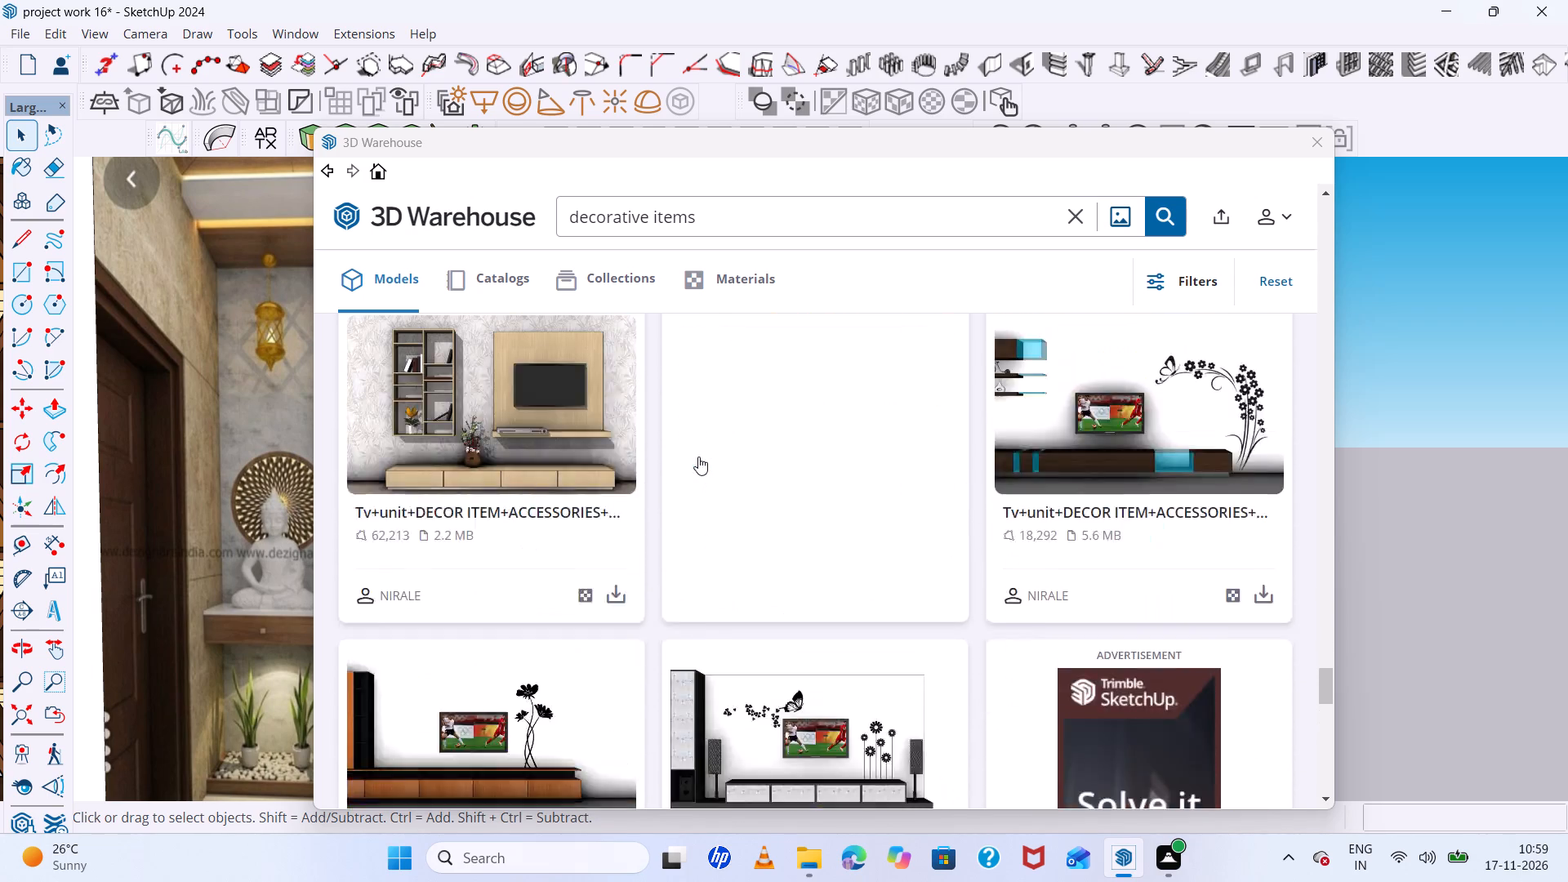
scroll(697, 457, down, 8)
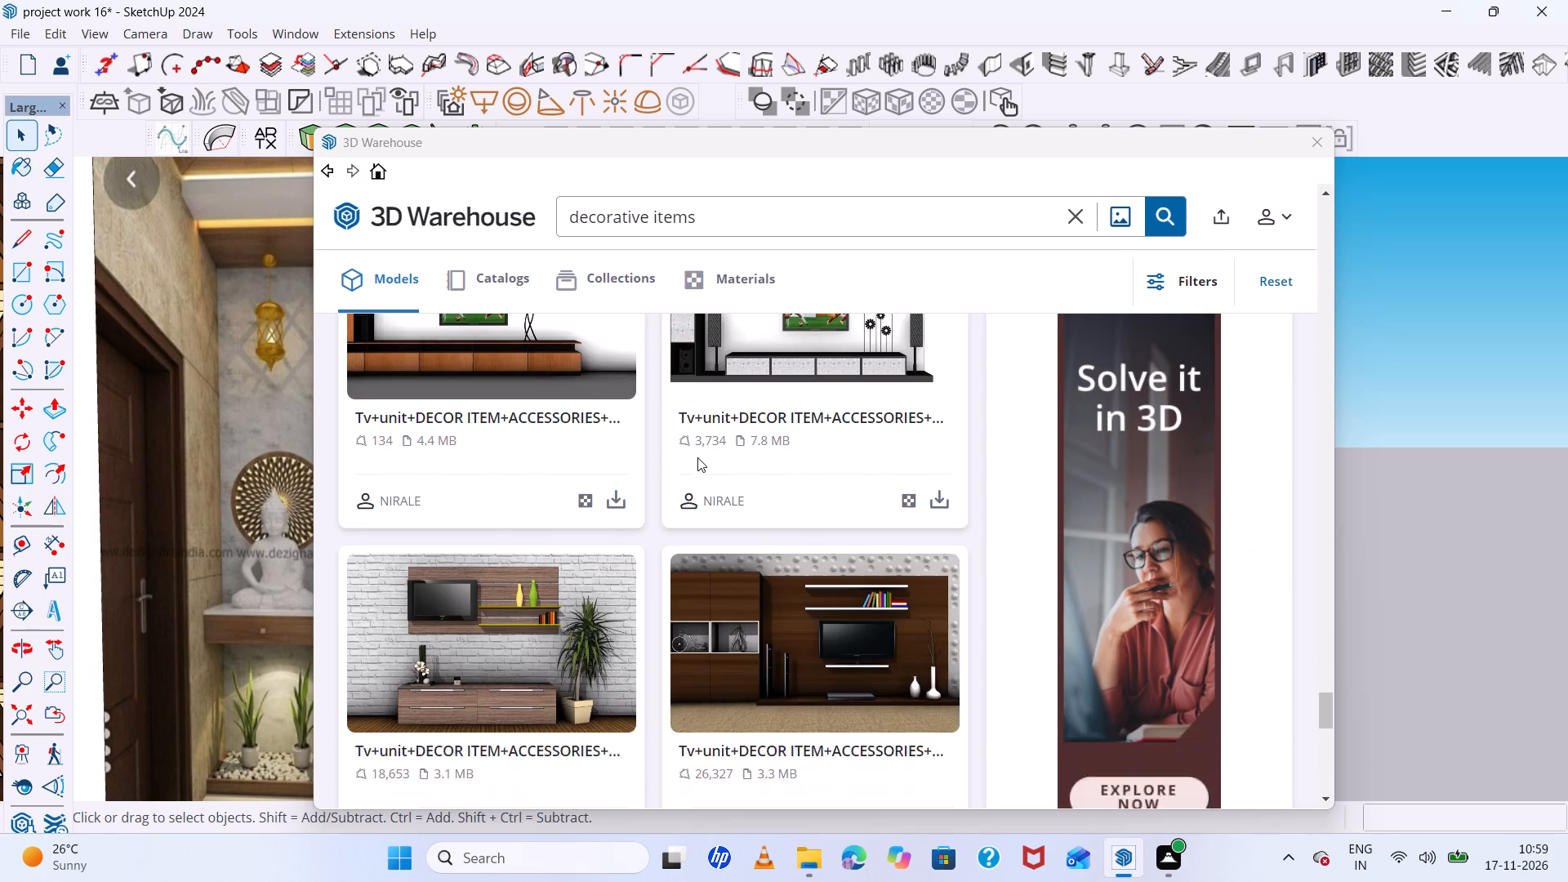
scroll(697, 457, down, 6)
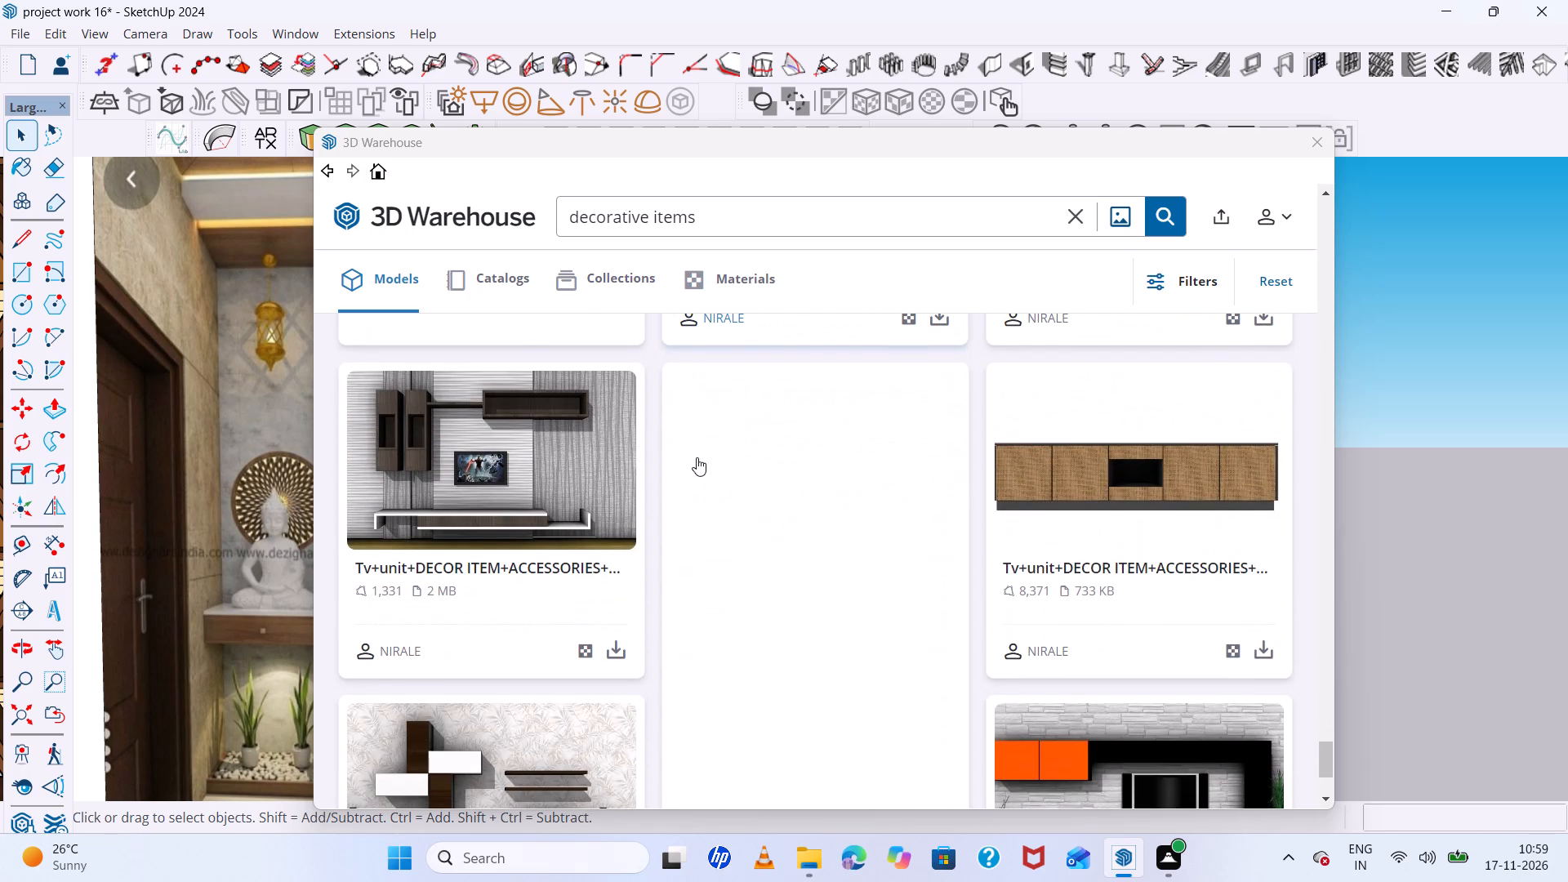
scroll(697, 457, down, 9)
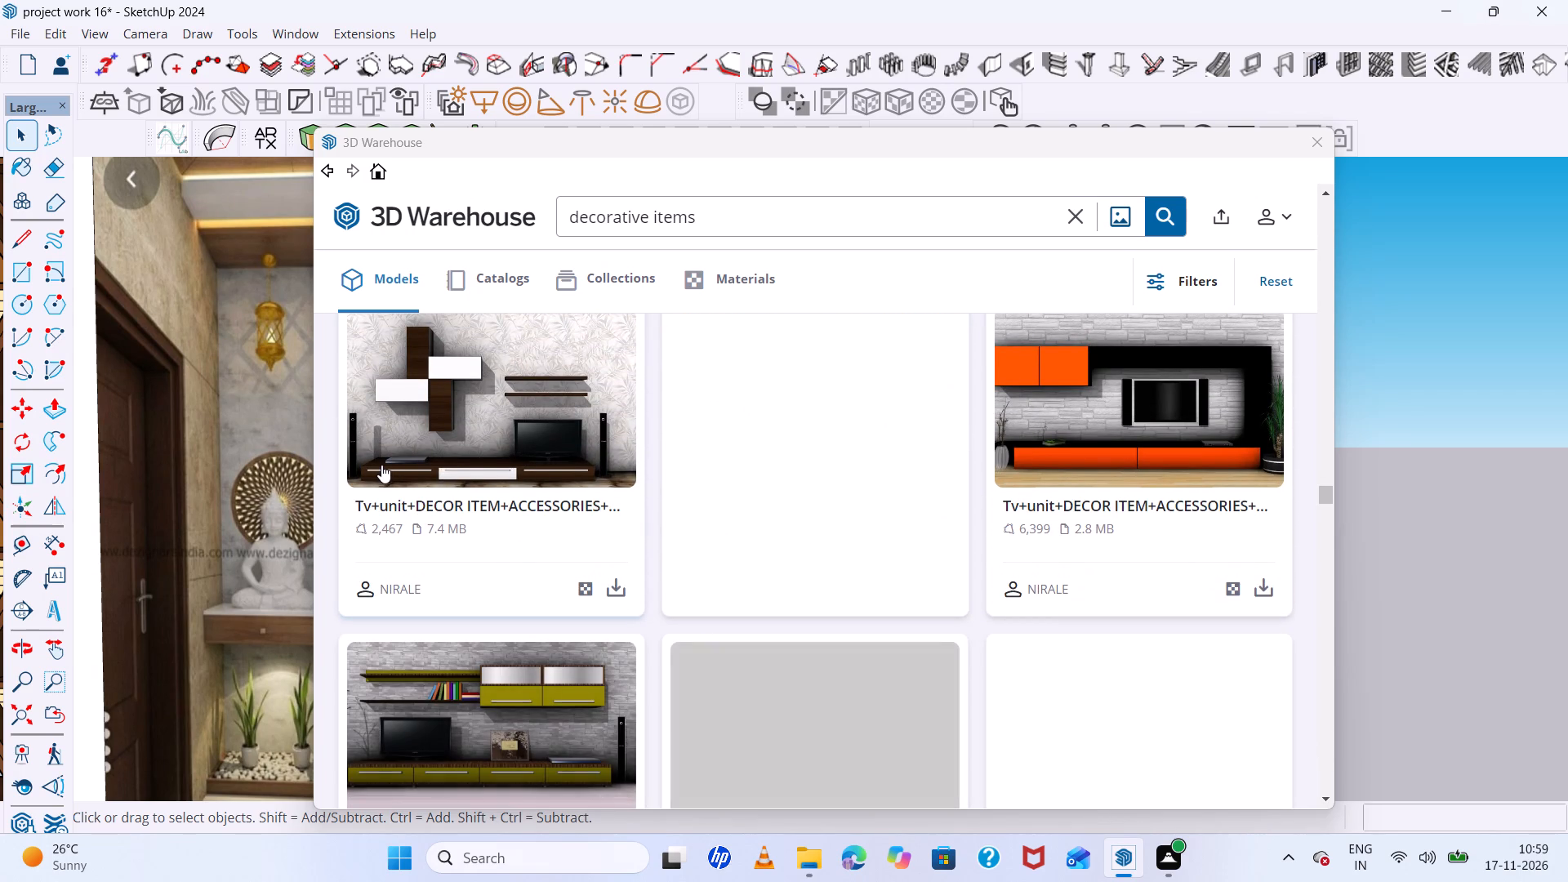
scroll(488, 547, down, 6)
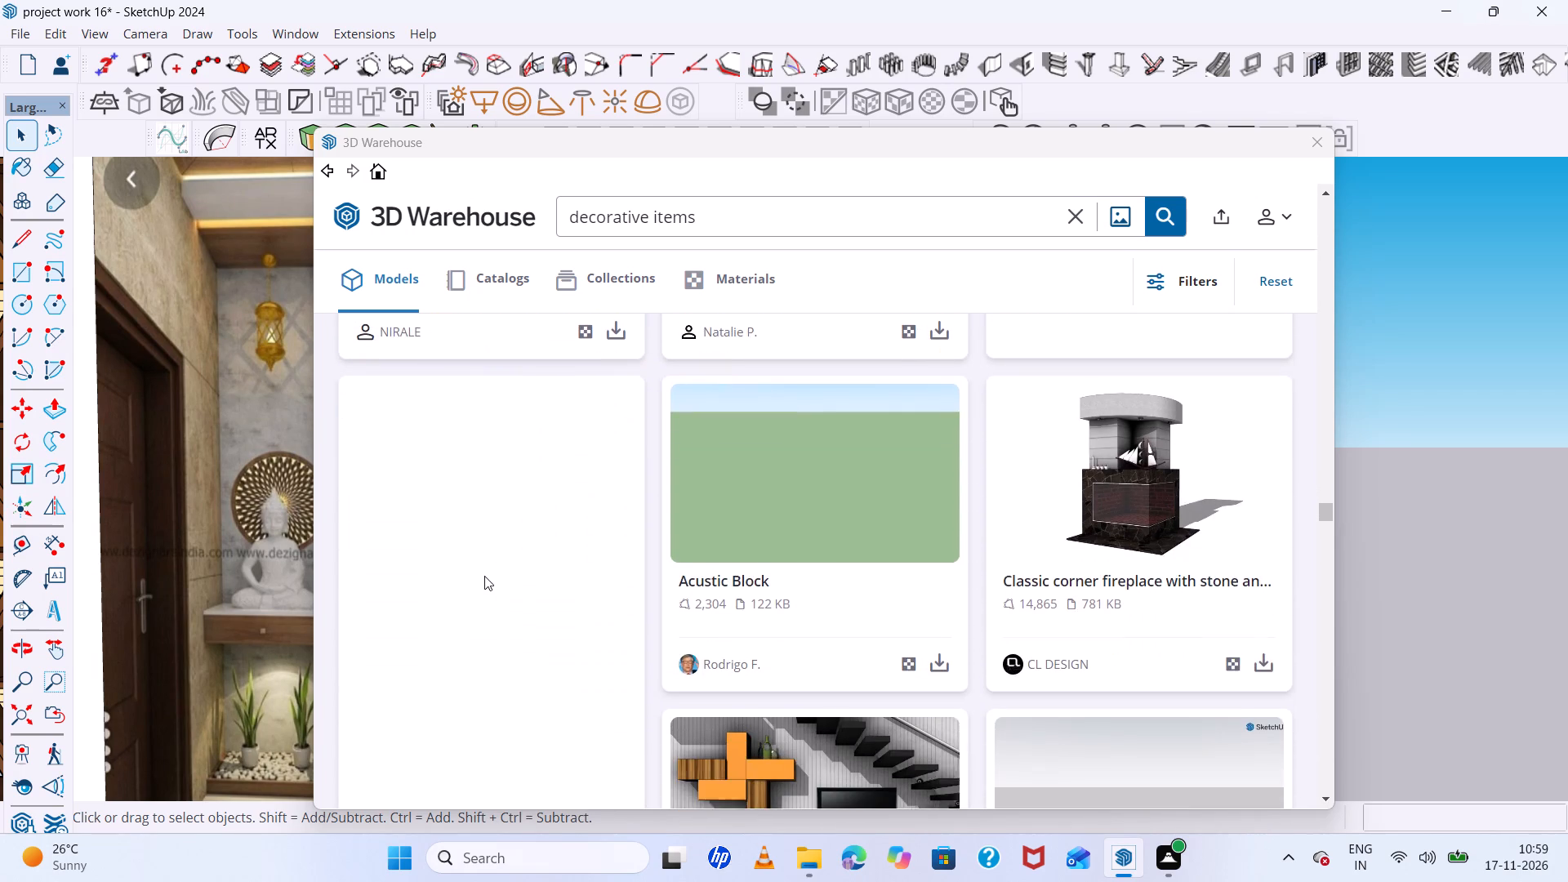
scroll(488, 576, down, 5)
scroll(488, 576, up, 4)
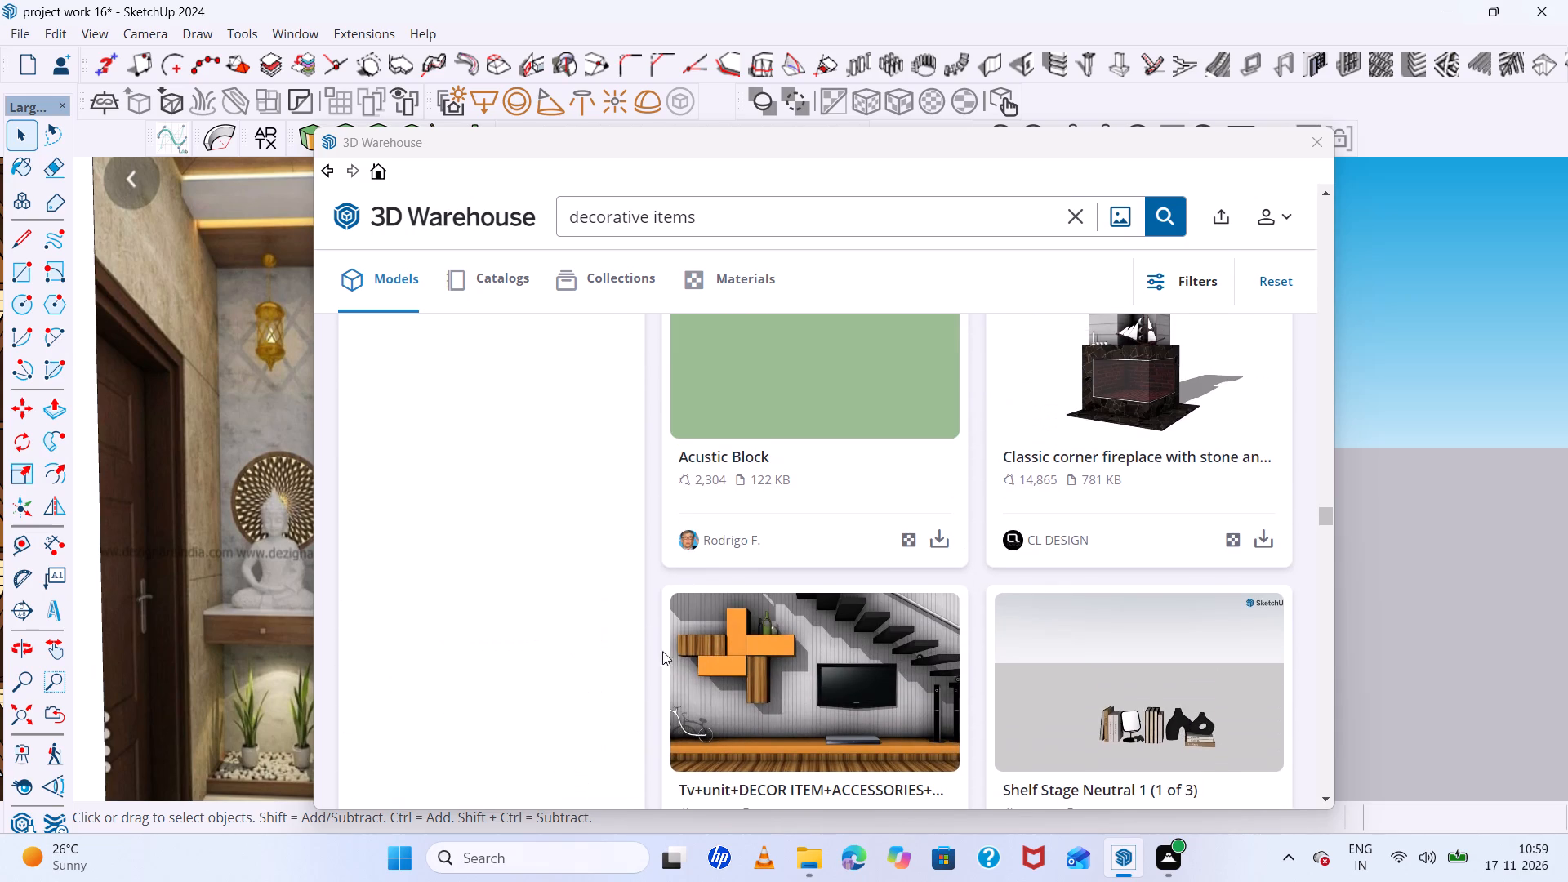
Load the Shelf Stage Neutral 1 (1 of 3) model into the scene and place it on the ground beside the white shelving unit.
click(1146, 747)
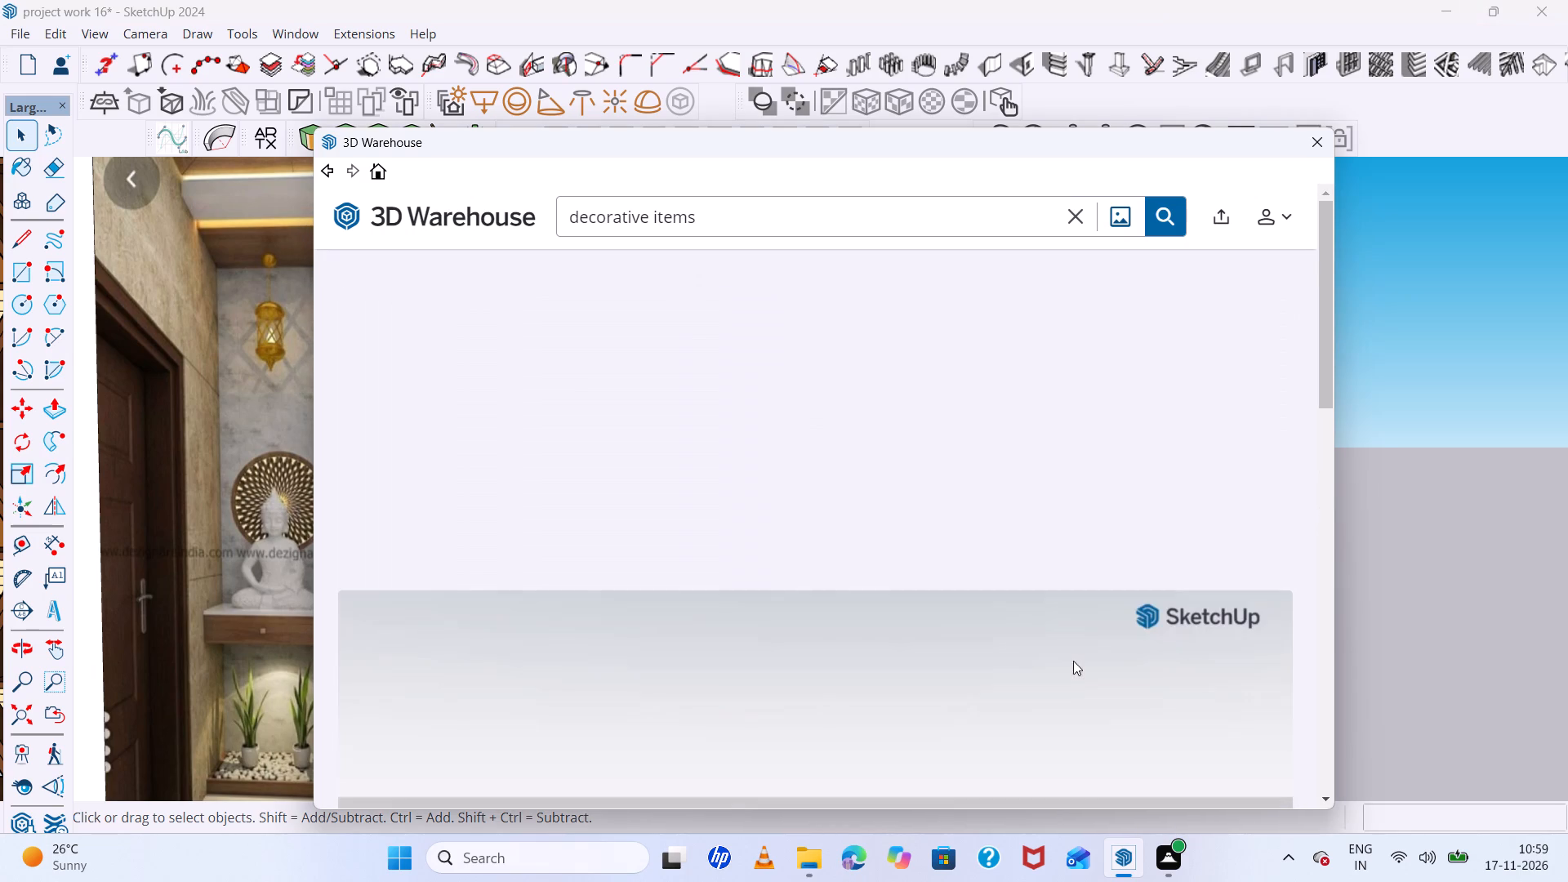
scroll(924, 555, down, 7)
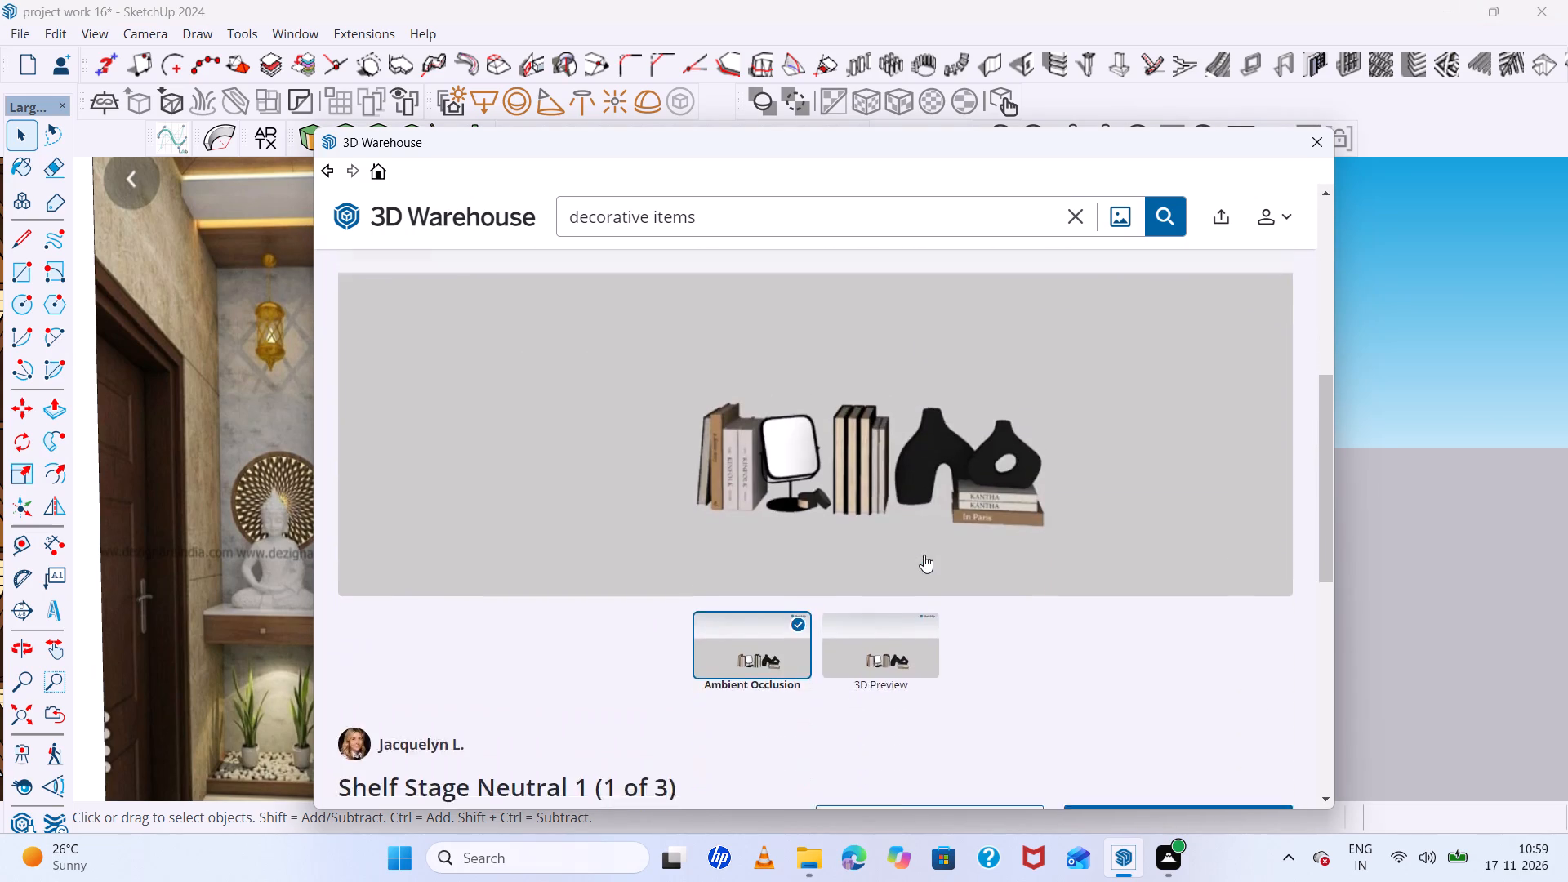
scroll(924, 555, down, 1)
click(1110, 546)
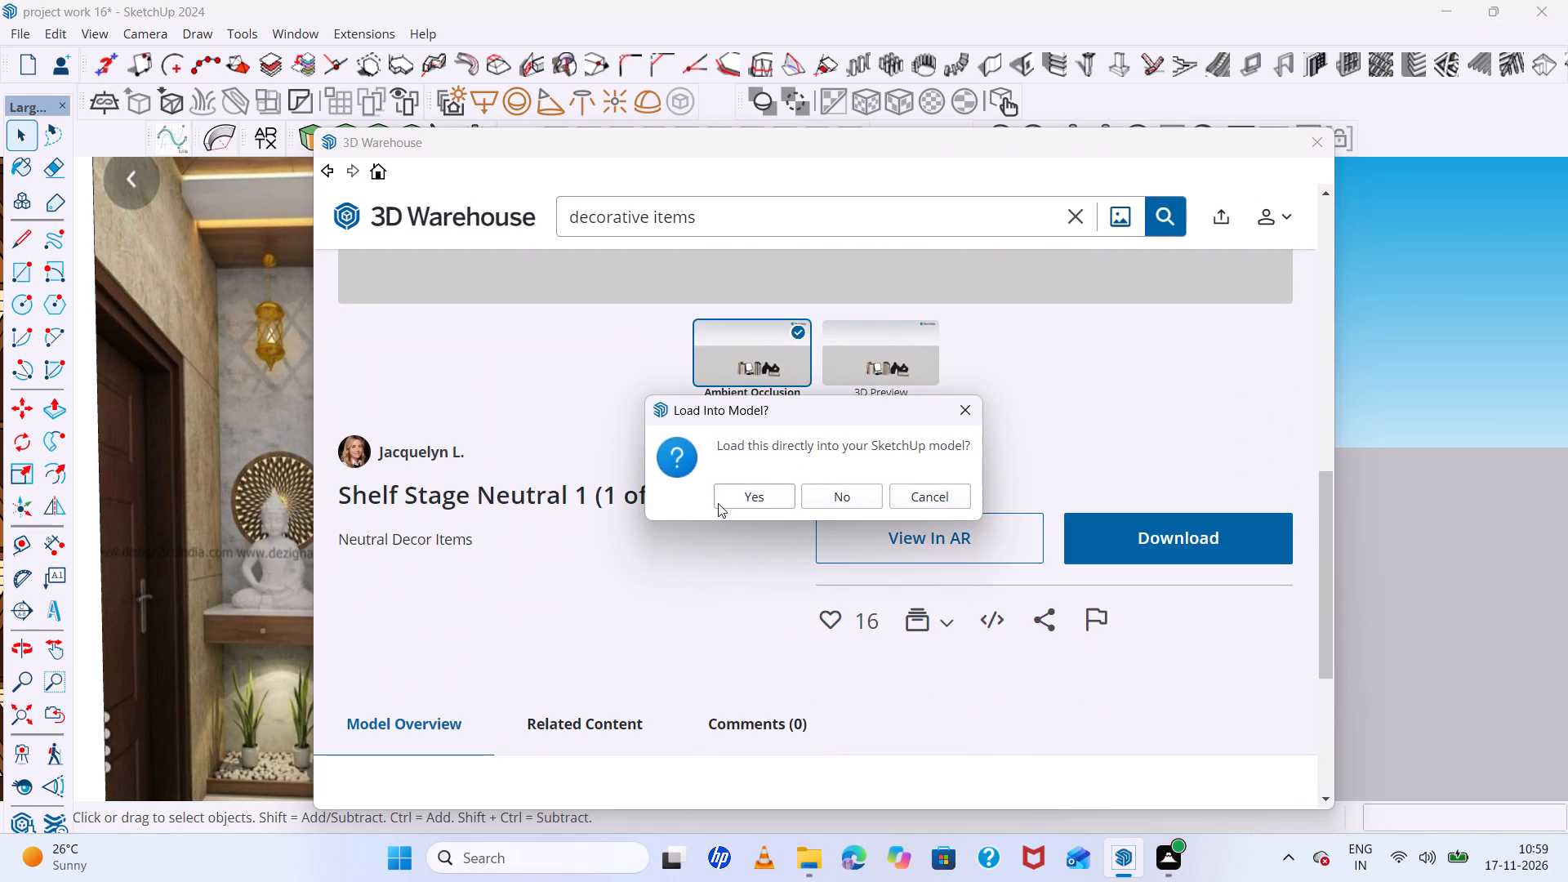
click(737, 500)
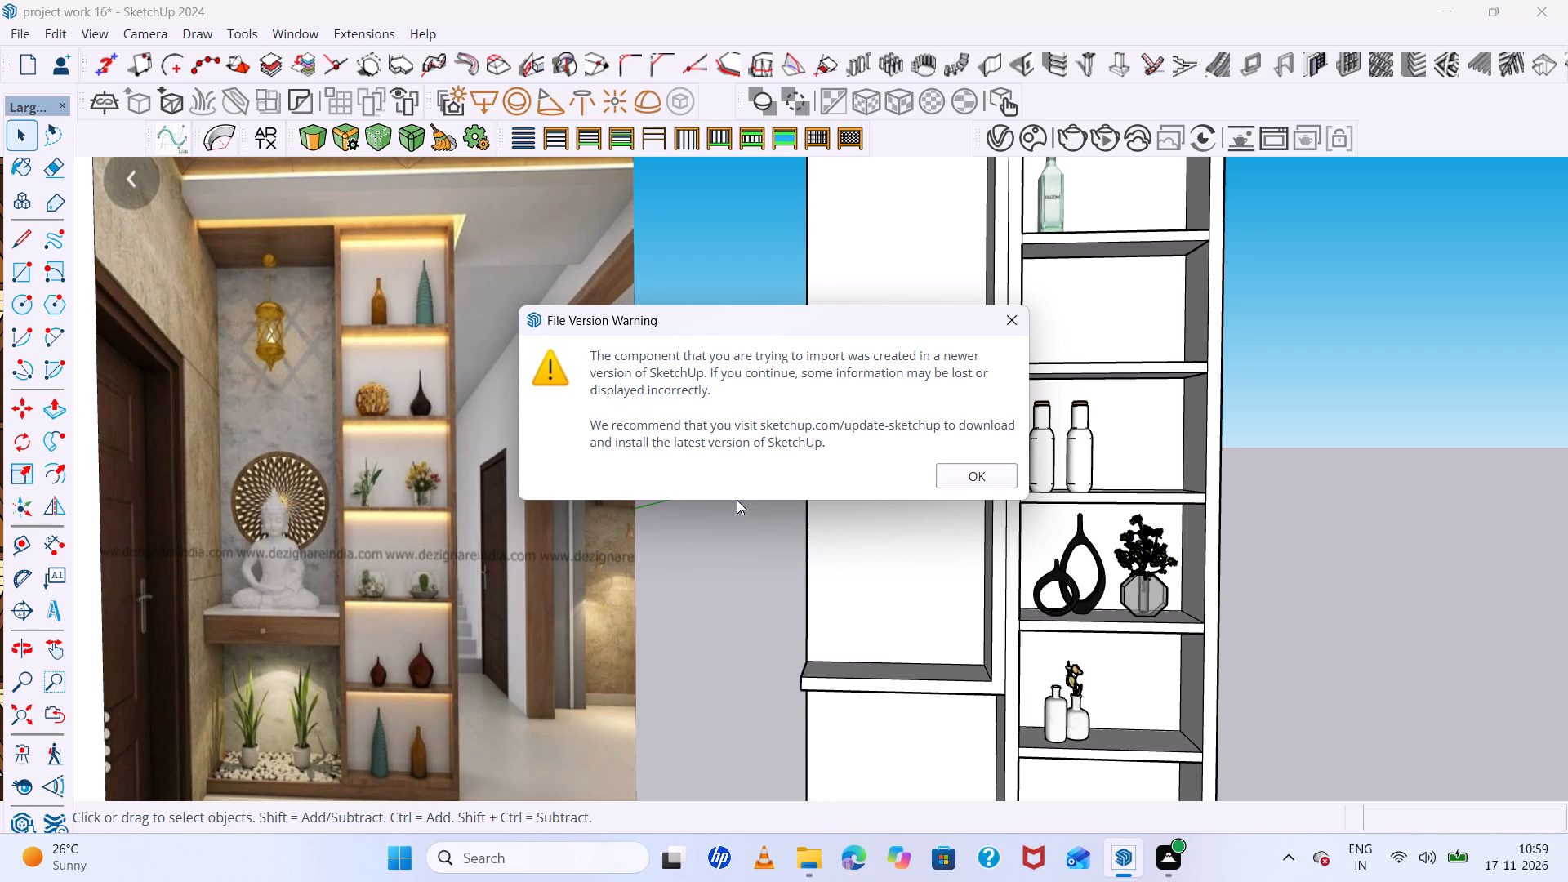
click(989, 474)
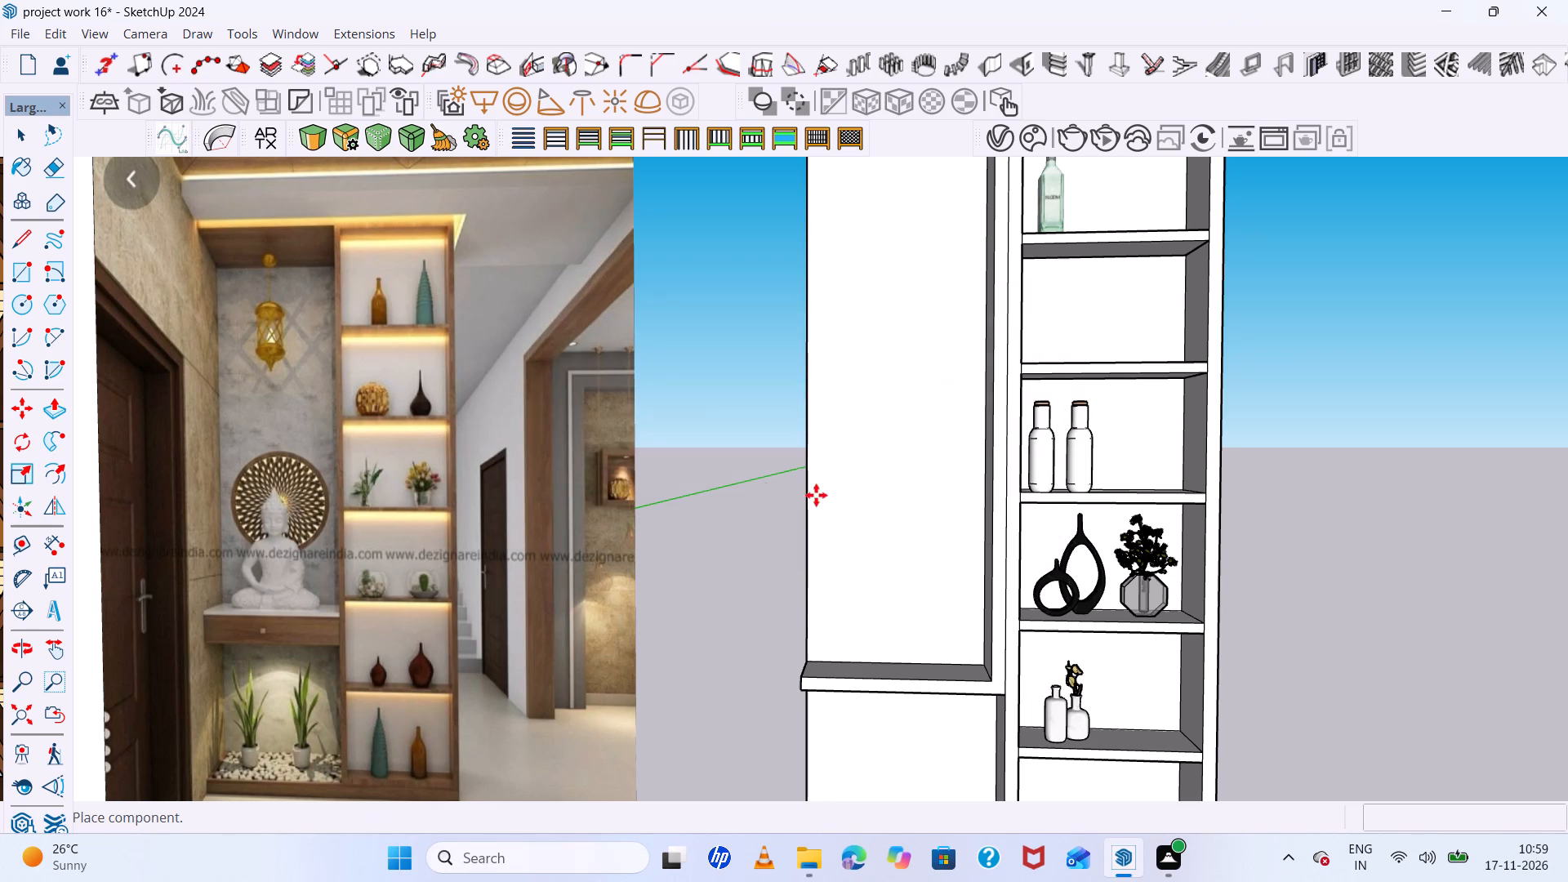
scroll(551, 500, down, 11)
scroll(472, 526, down, 7)
scroll(363, 528, down, 7)
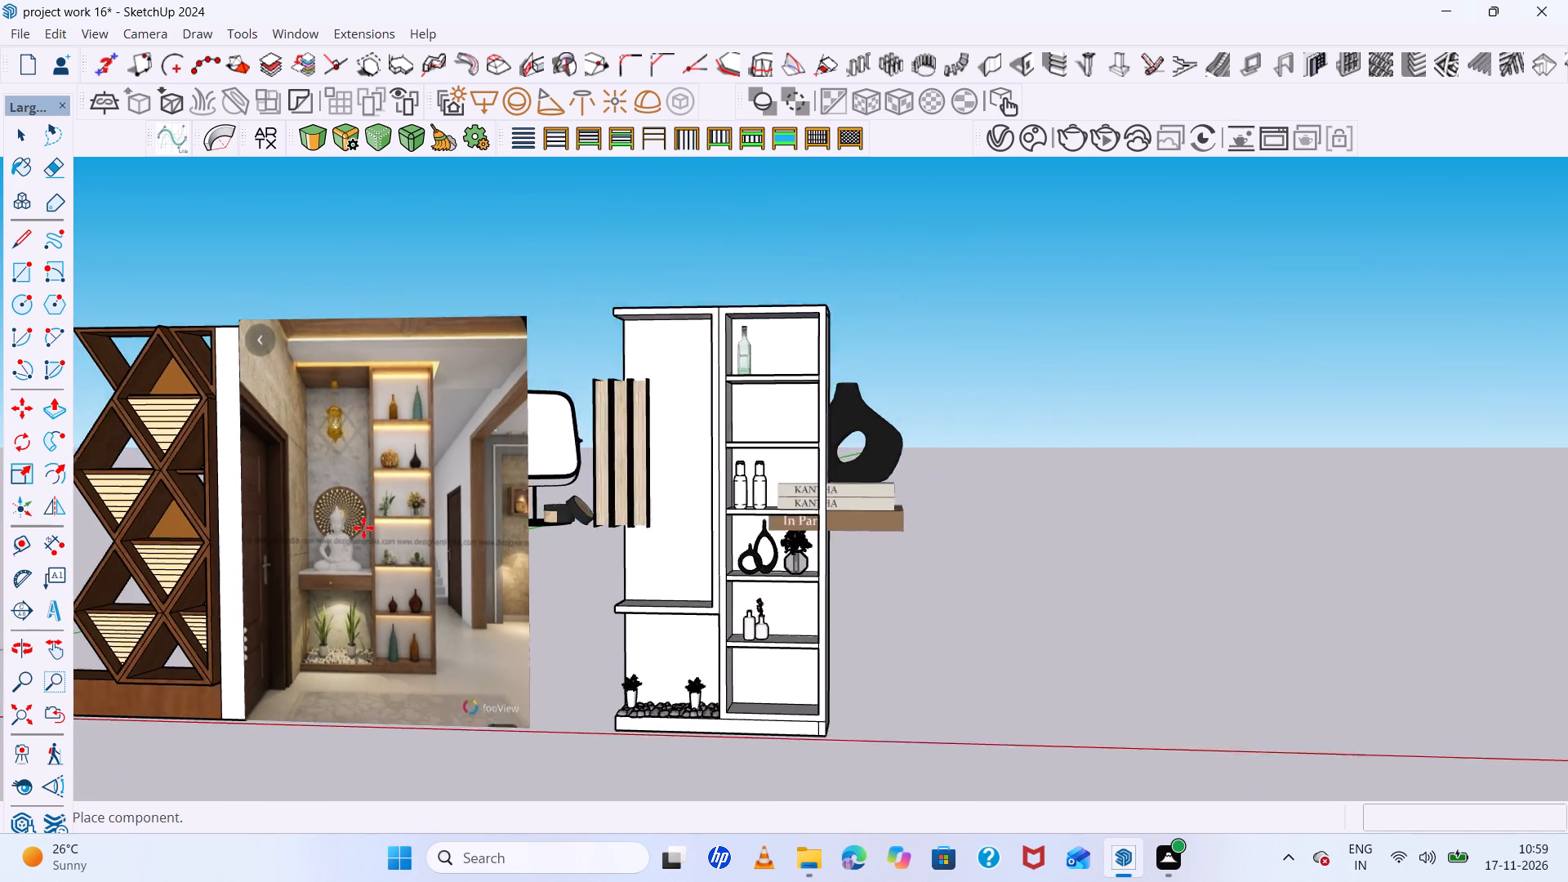
scroll(363, 528, down, 7)
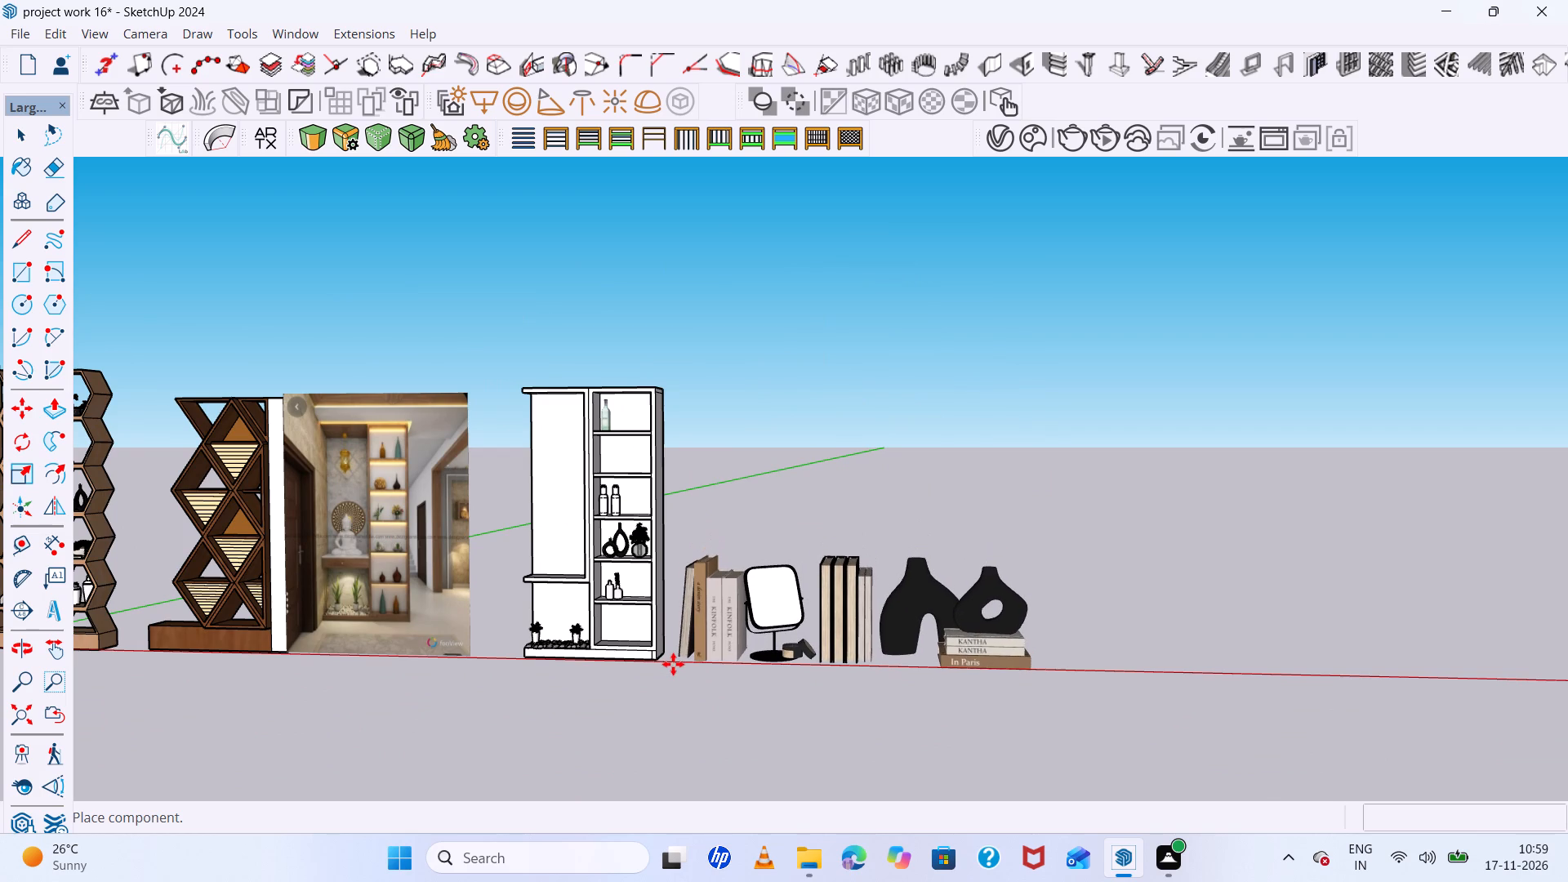
click(673, 664)
Examine the placed set of books, mirror and black vases, comparing its size with the white shelving unit.
scroll(791, 656, up, 12)
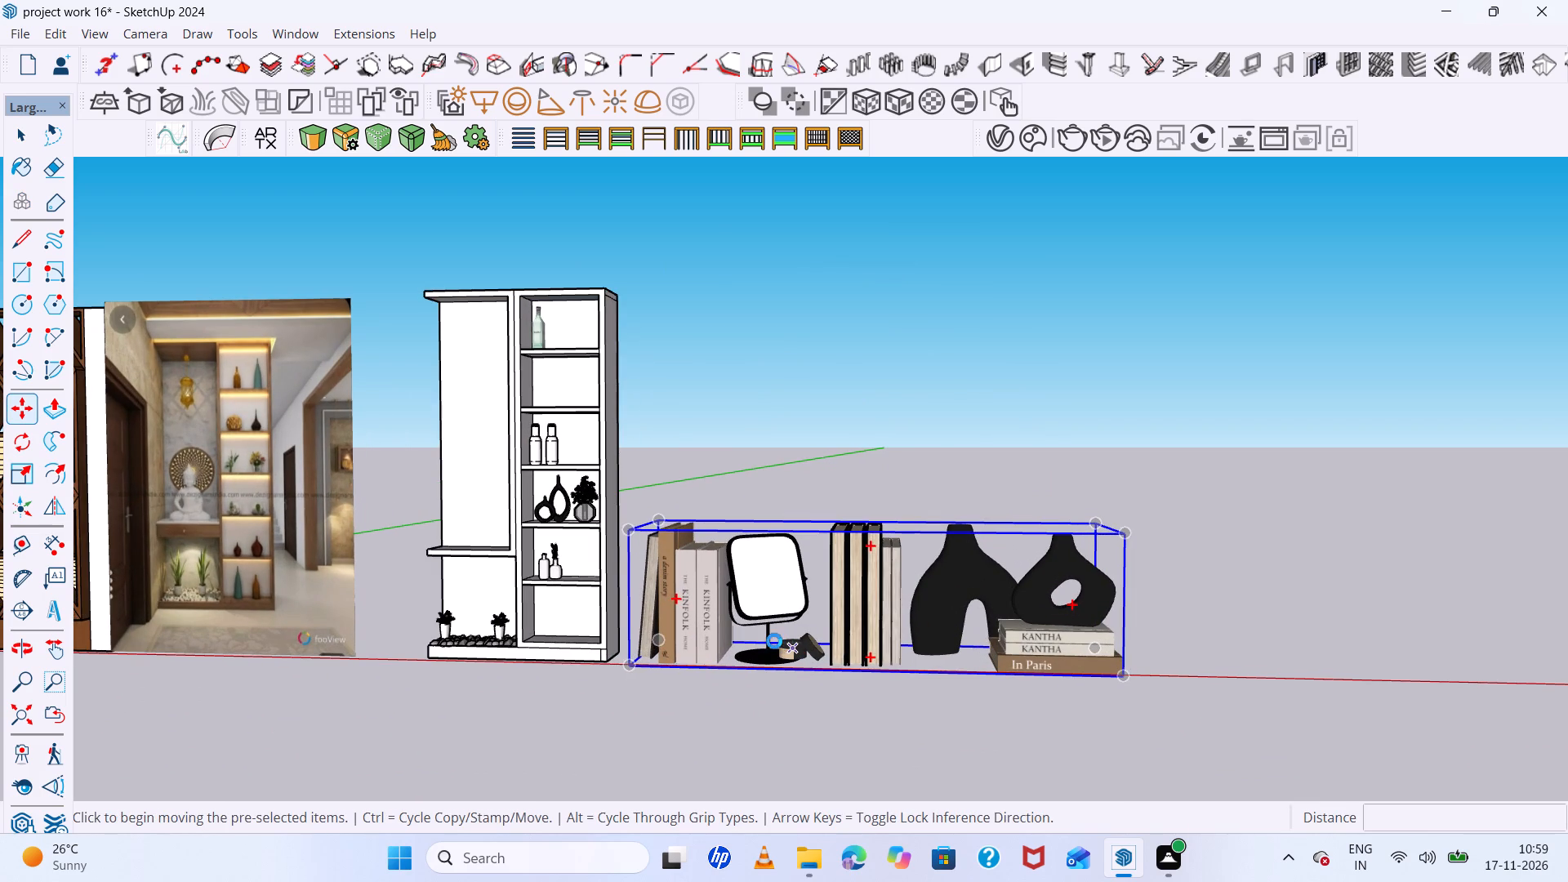
scroll(657, 584, up, 6)
scroll(804, 581, up, 2)
scroll(672, 703, down, 1)
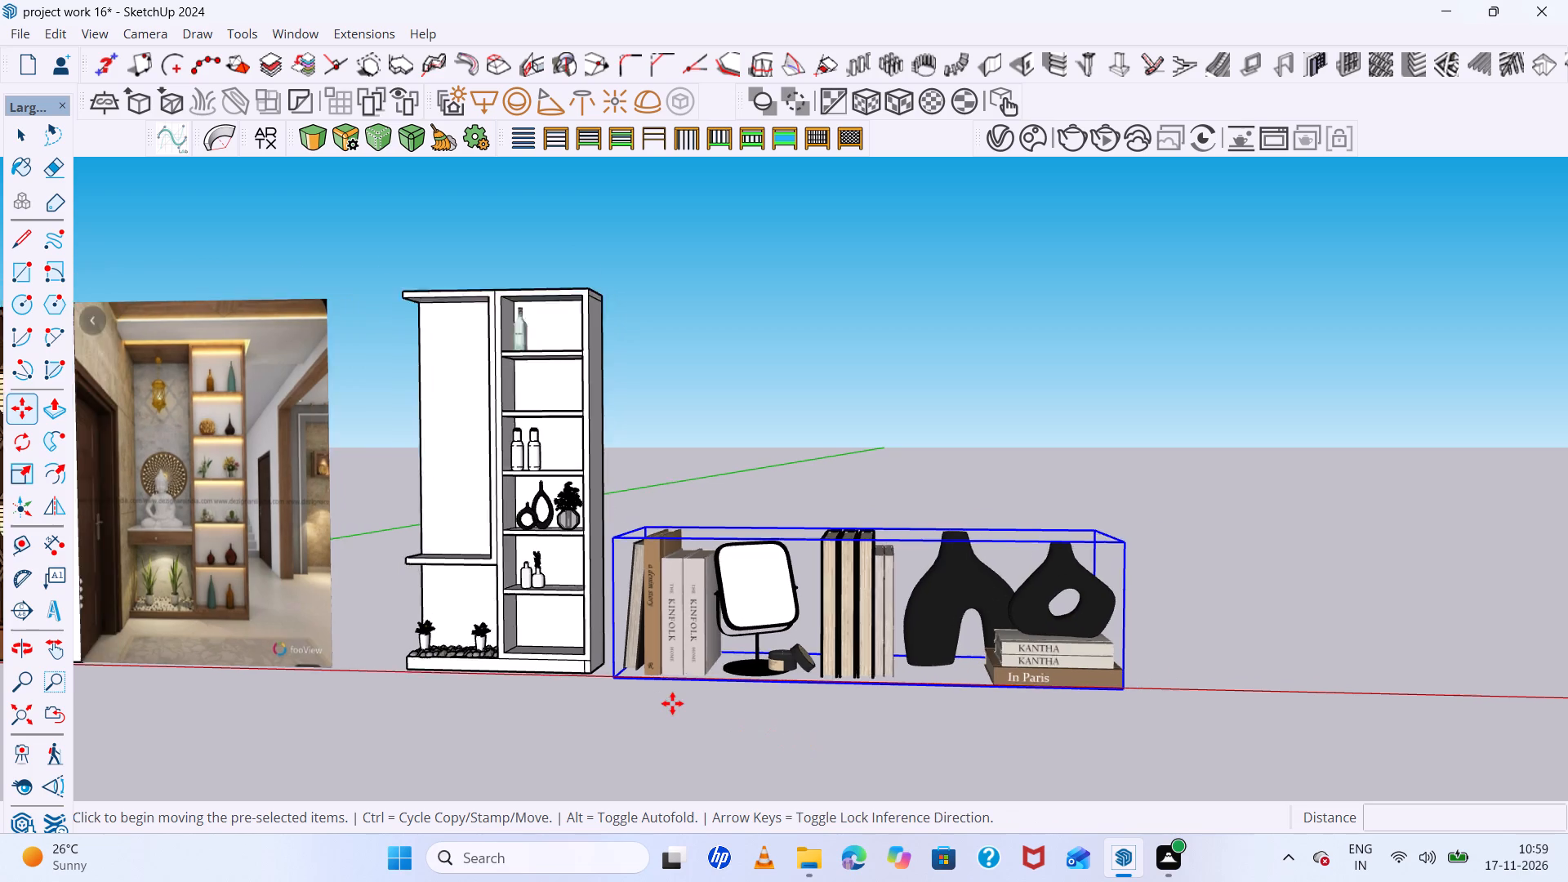
scroll(672, 703, down, 2)
scroll(947, 644, up, 8)
middle_drag(947, 652, 1087, 586)
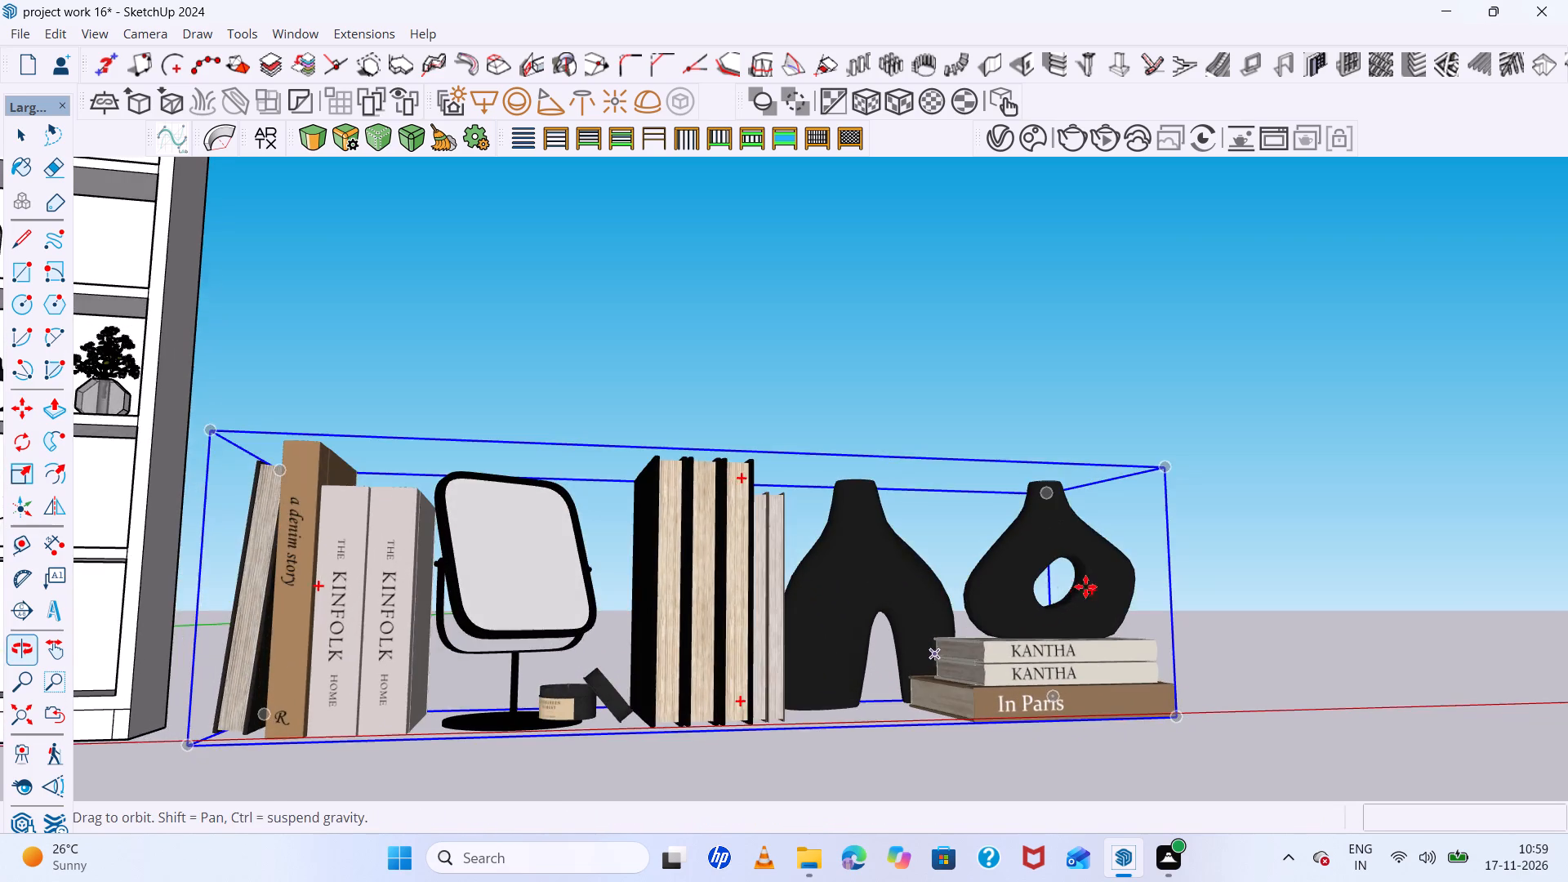
scroll(844, 528, down, 8)
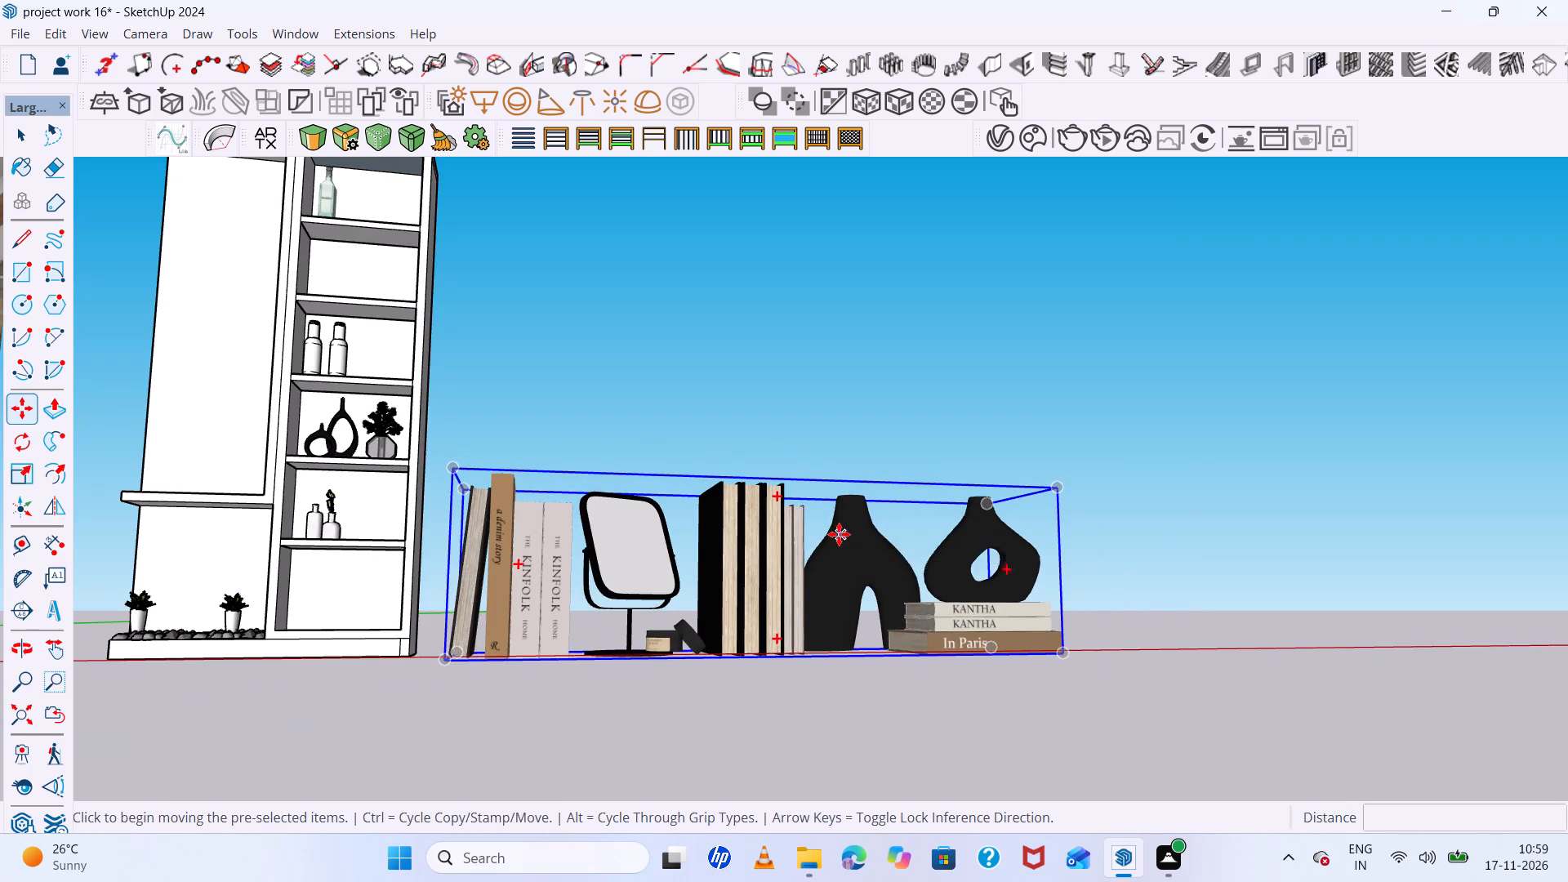
scroll(839, 534, down, 5)
middle_drag(847, 539, 857, 573)
scroll(872, 535, up, 11)
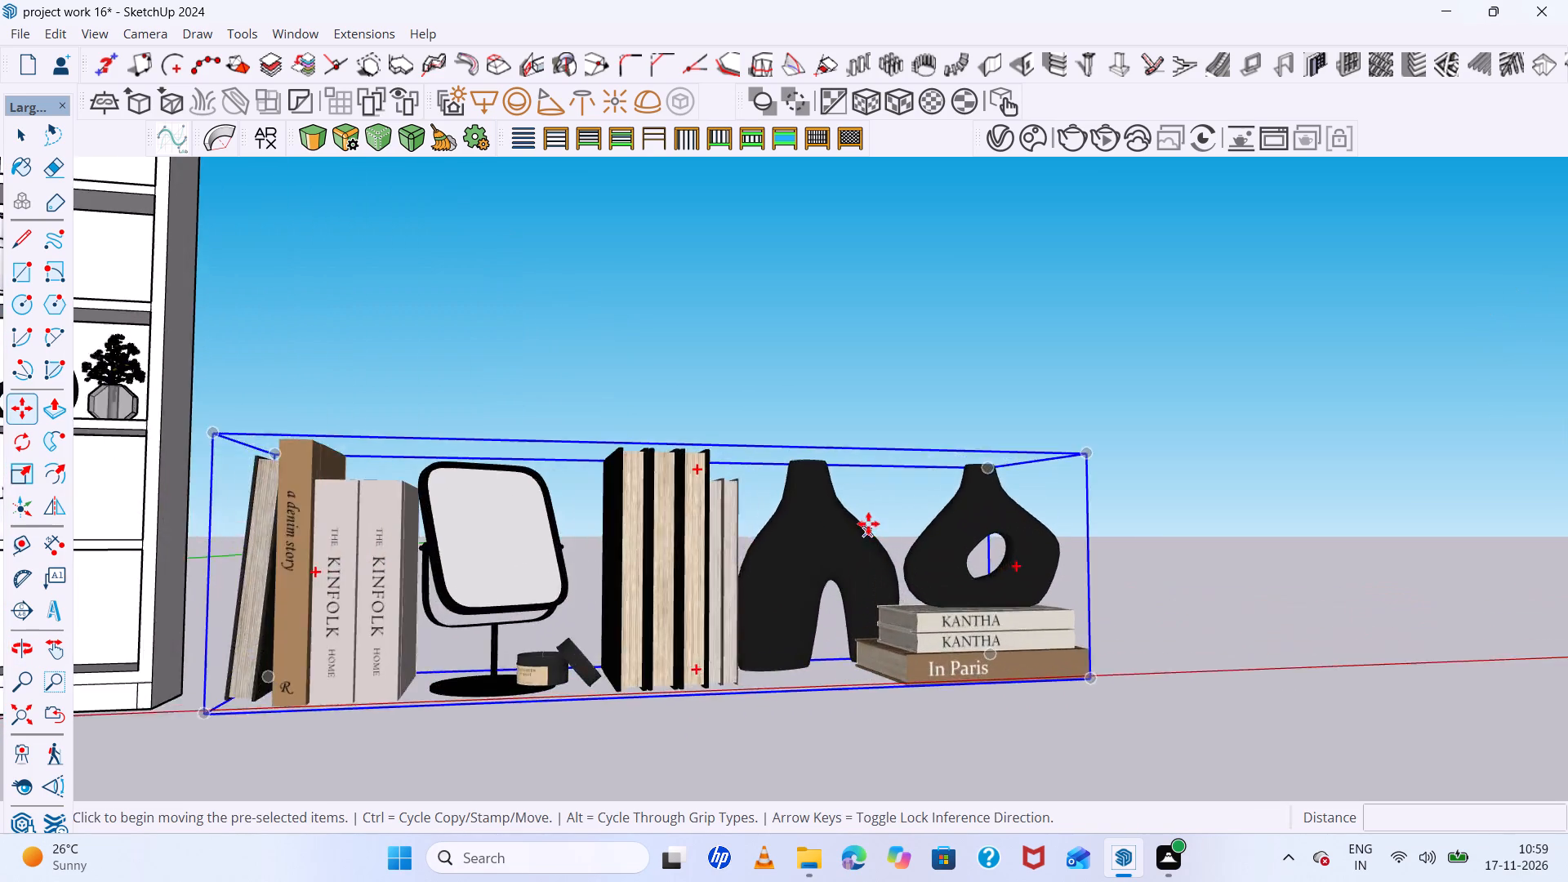
scroll(866, 521, down, 10)
middle_drag(835, 498, 826, 540)
scroll(830, 529, up, 3)
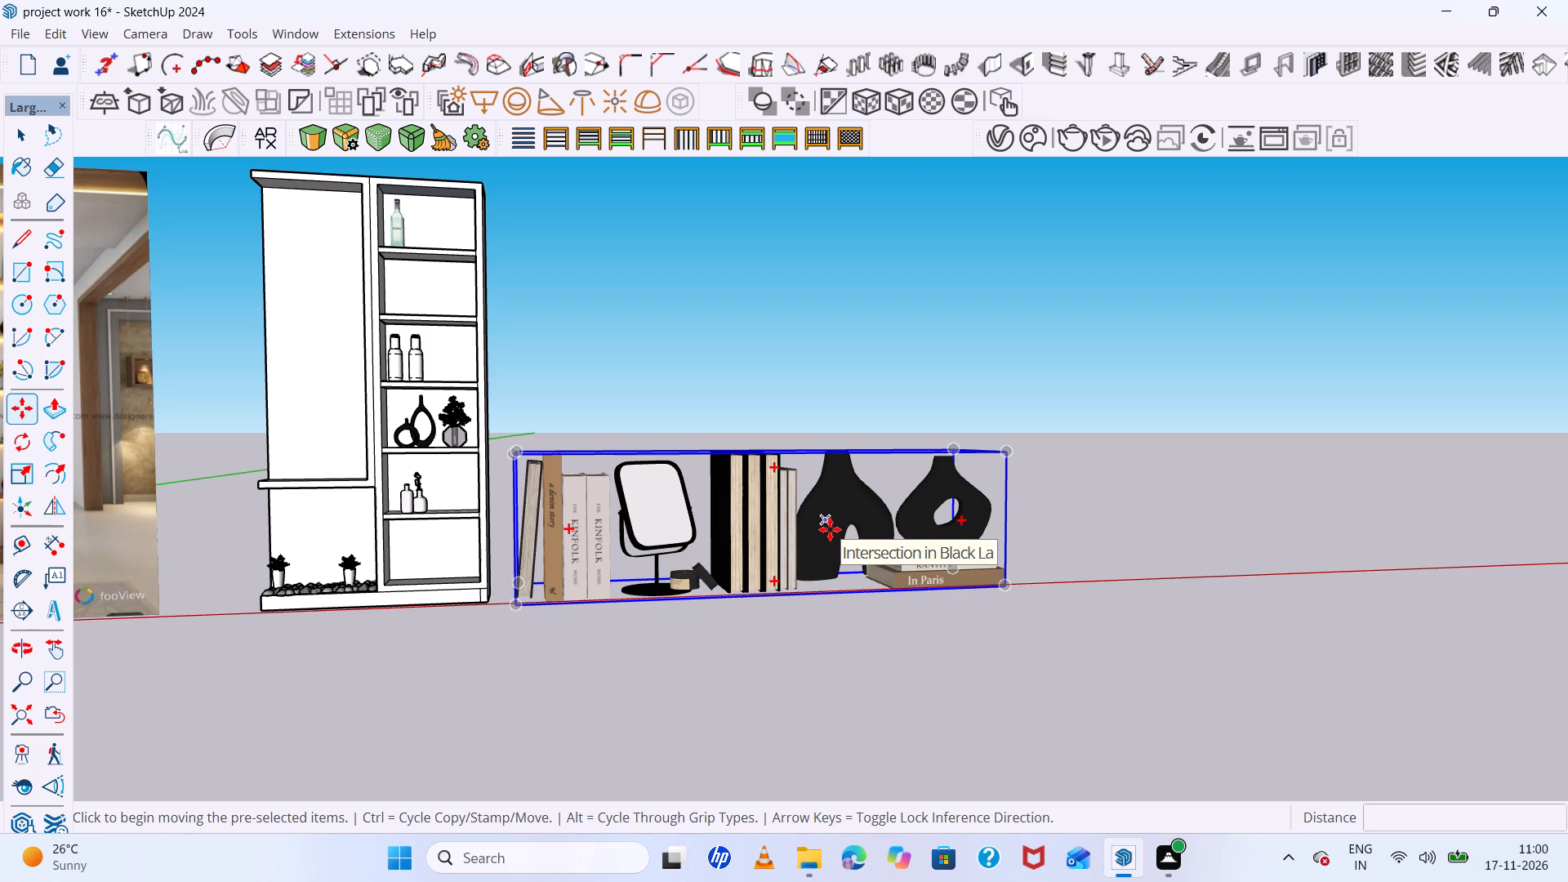
Scale the whole decor set down uniformly from a top corner and deselect it.
key(s)
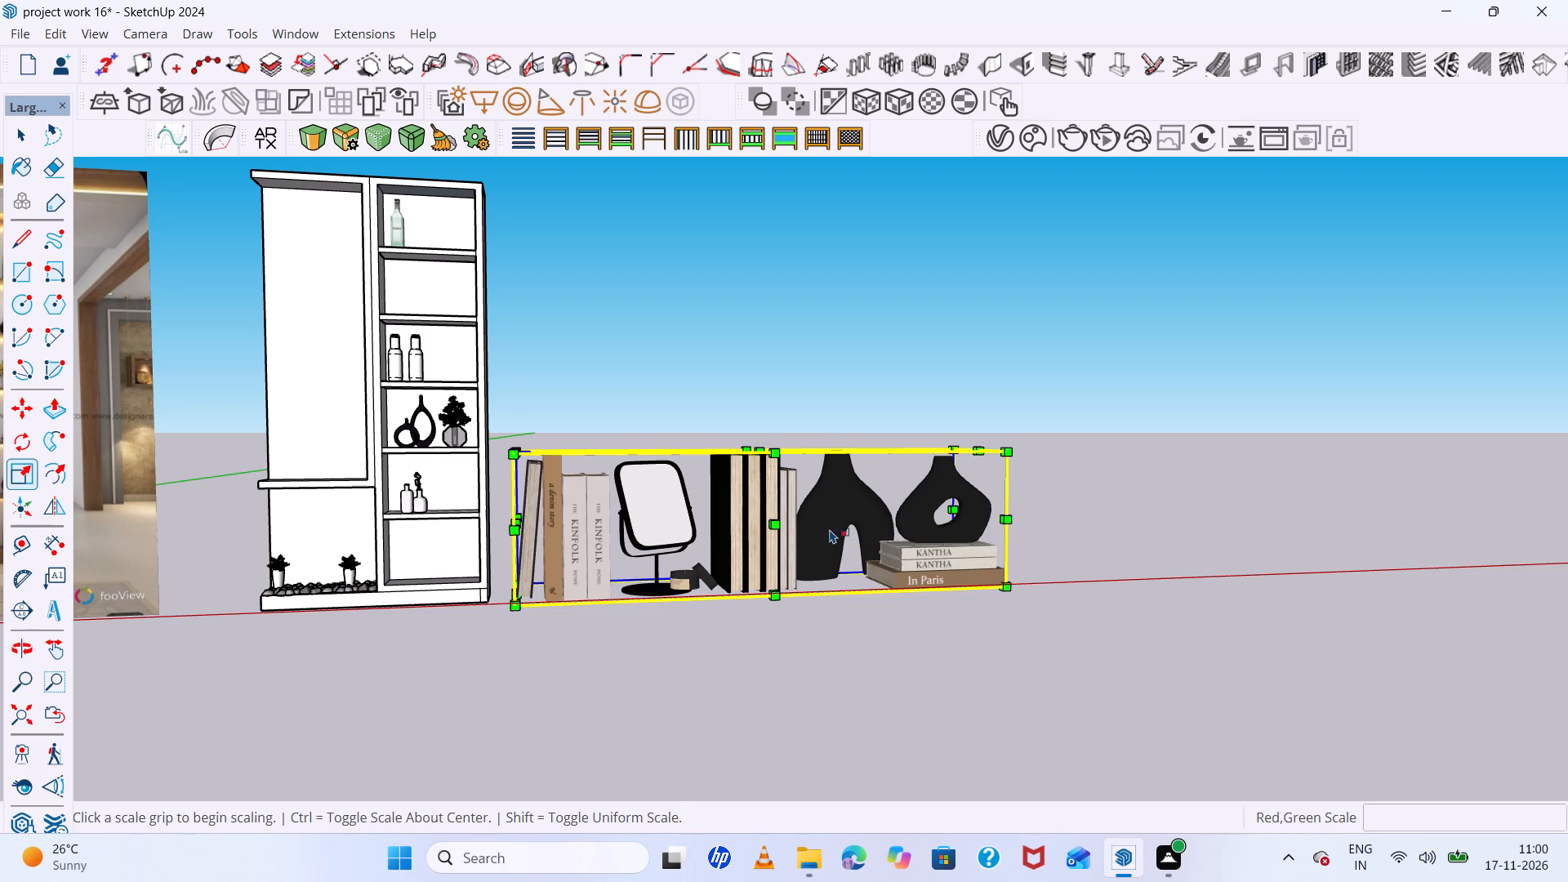
scroll(965, 454, down, 6)
middle_drag(940, 430, 922, 593)
scroll(1009, 362, up, 4)
click(956, 382)
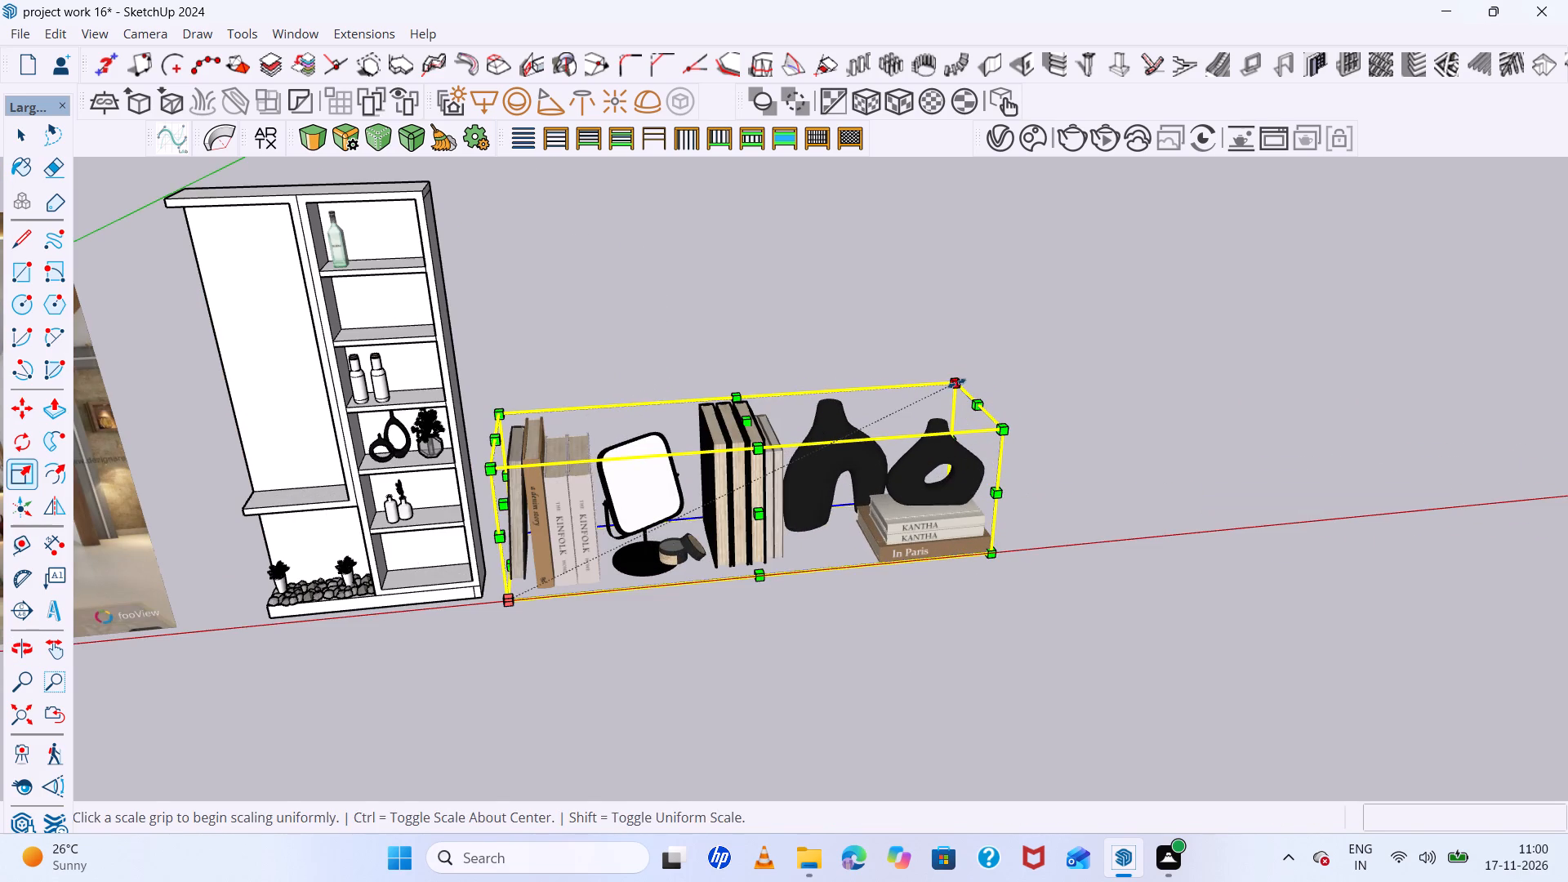
click(747, 504)
scroll(658, 555, up, 7)
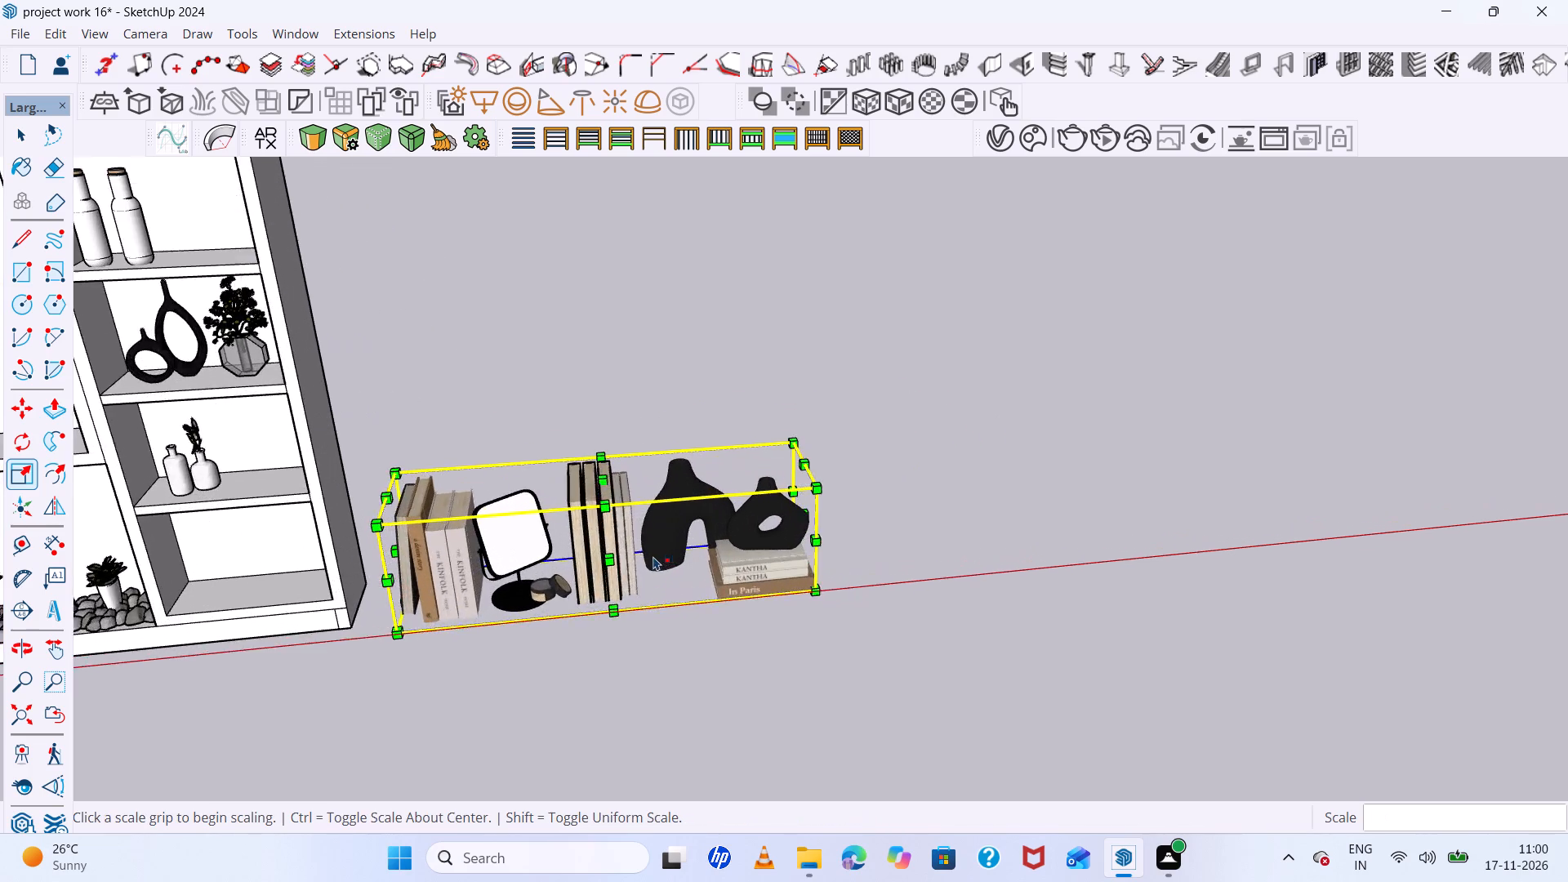
scroll(653, 556, up, 5)
middle_drag(613, 648, 618, 465)
key(space)
click(1021, 546)
Explode the scaled decor set and its nested component into separate books, mirror and vases.
scroll(1006, 541, down, 4)
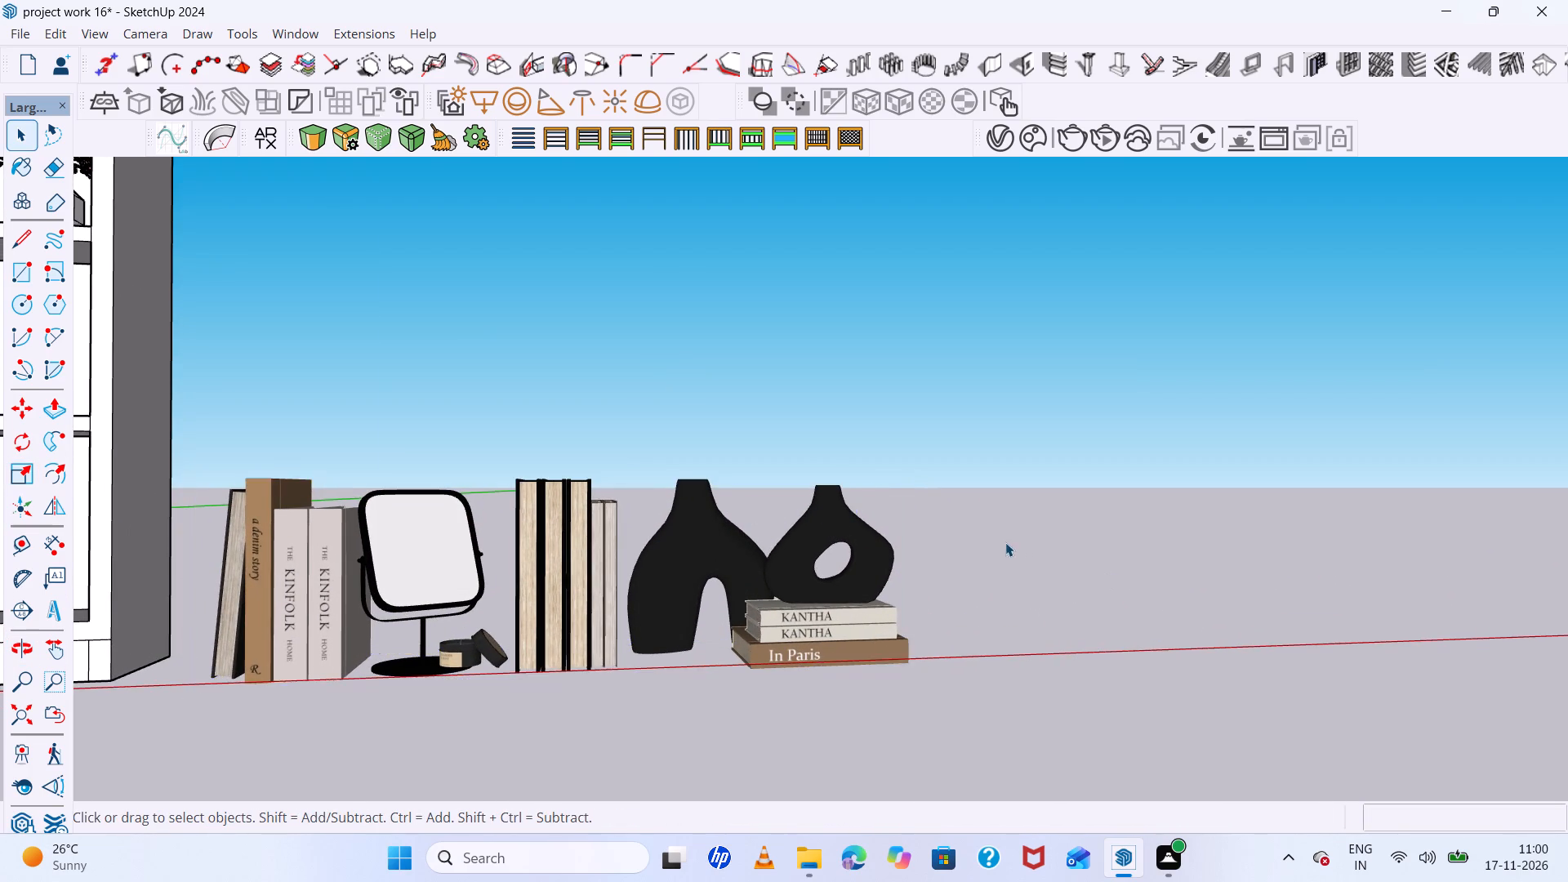
scroll(1005, 542, down, 3)
scroll(769, 547, down, 6)
middle_drag(768, 547, 732, 557)
scroll(764, 546, down, 1)
click(789, 533)
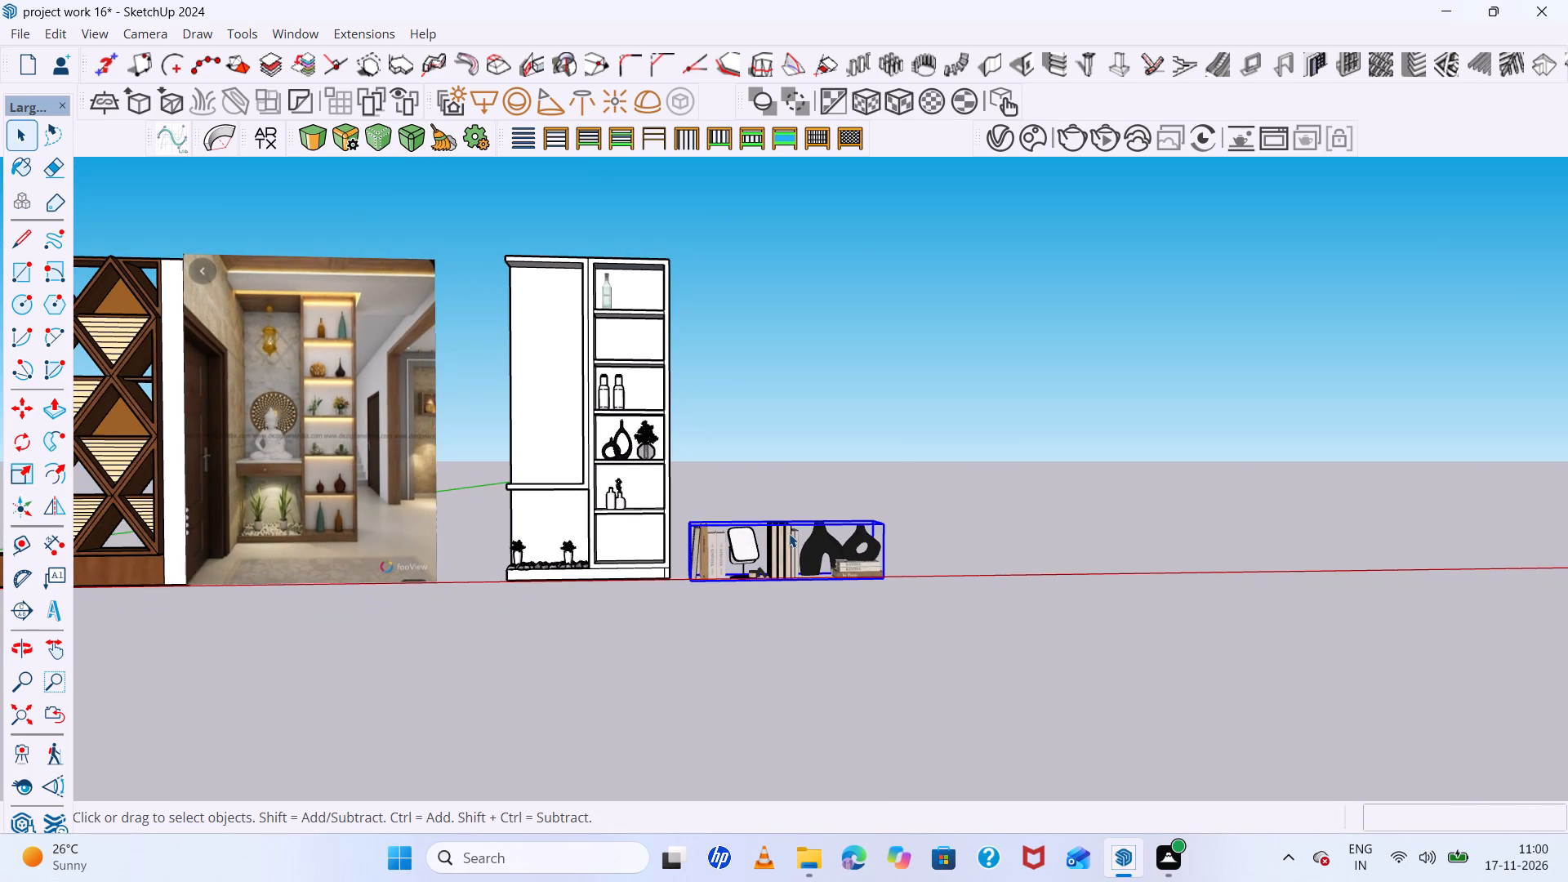
right_click(789, 533)
click(852, 172)
scroll(861, 406, up, 12)
click(732, 638)
right_click(732, 639)
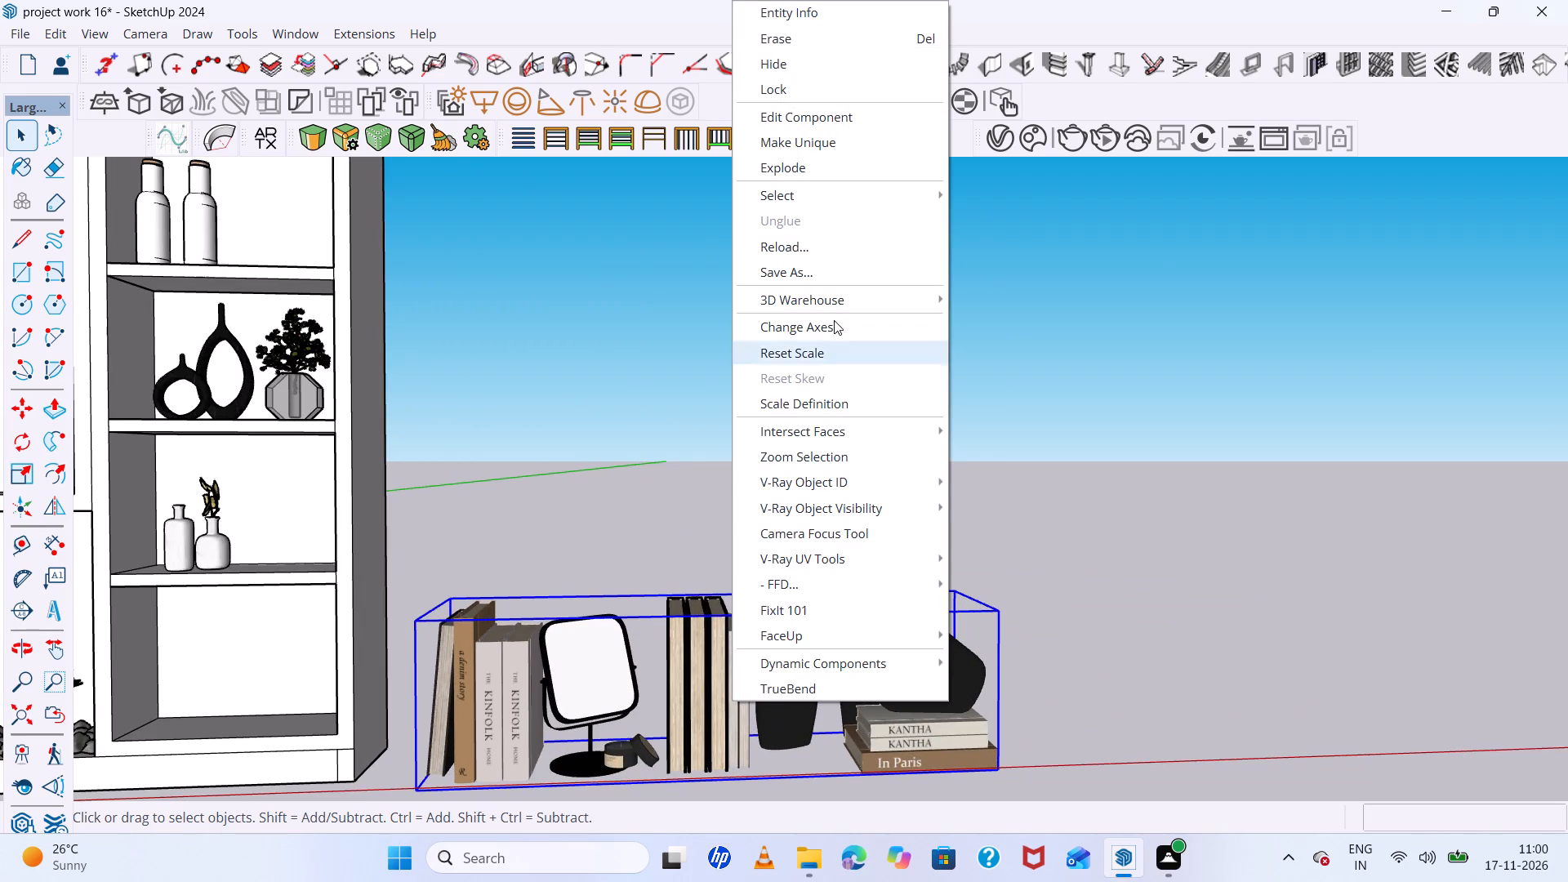
click(801, 176)
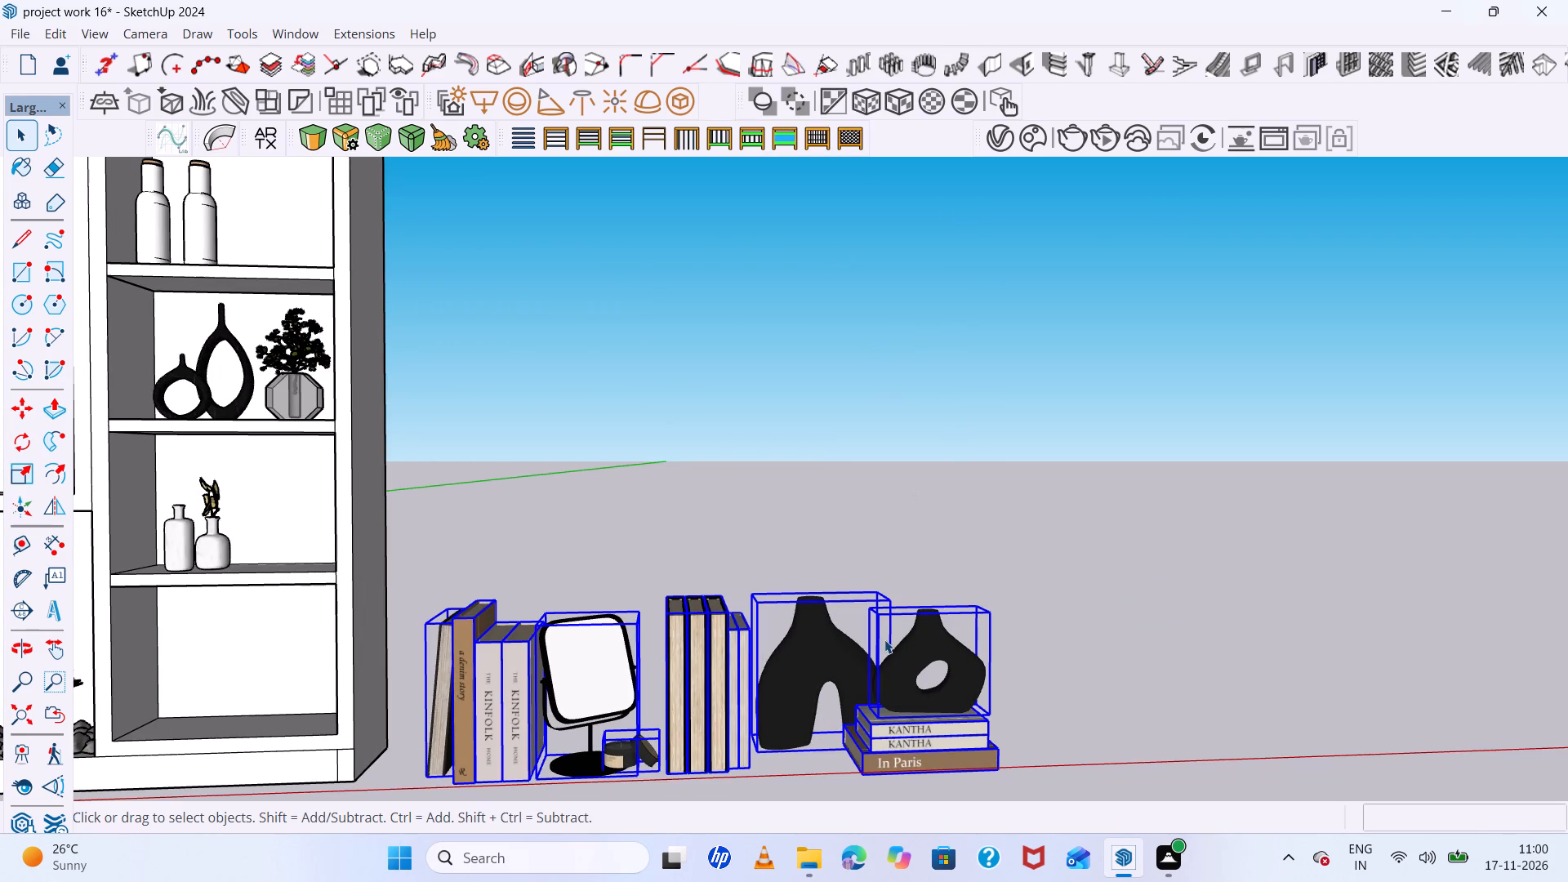
Move the two black vases and the stack of Kantha and In Paris books together into the second compartment from the top, about 2' 7" away.
key(space)
click(926, 640)
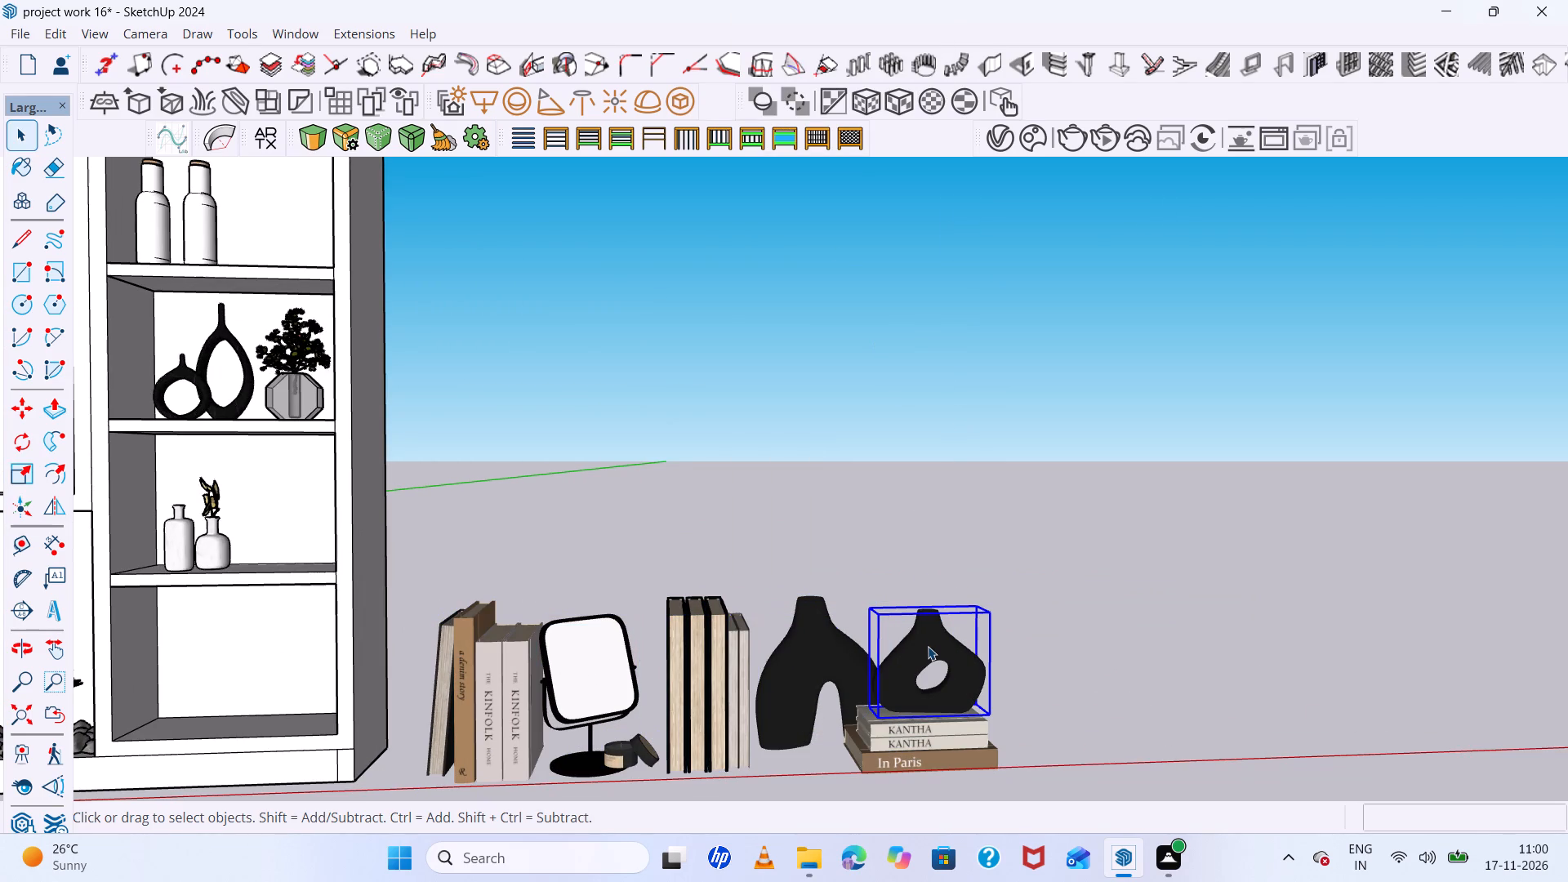
shift+click(906, 736)
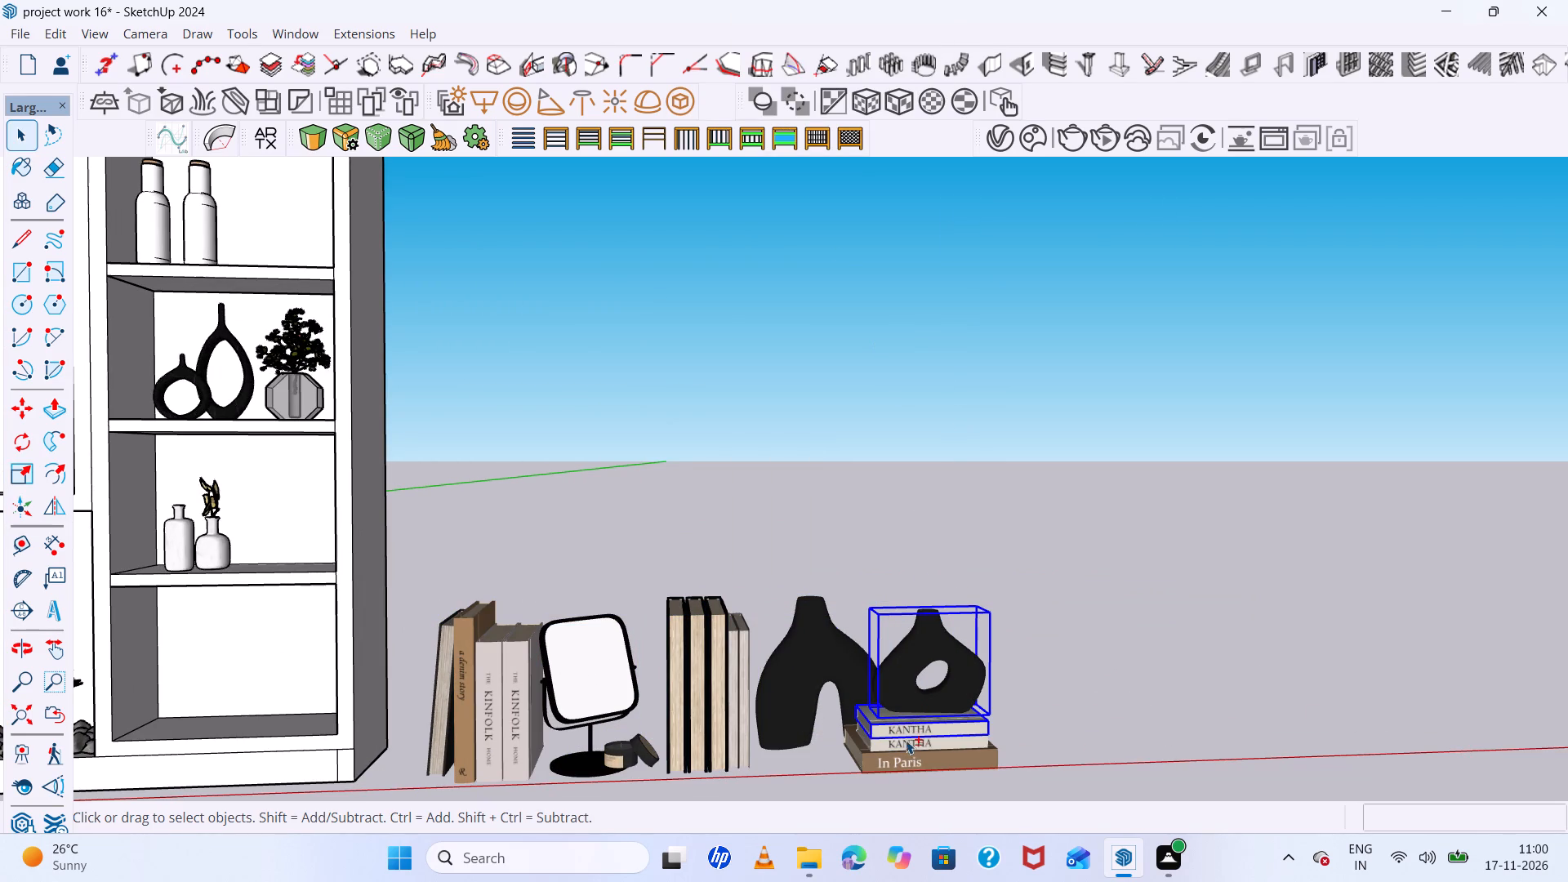
shift+click(906, 742)
shift+click(901, 764)
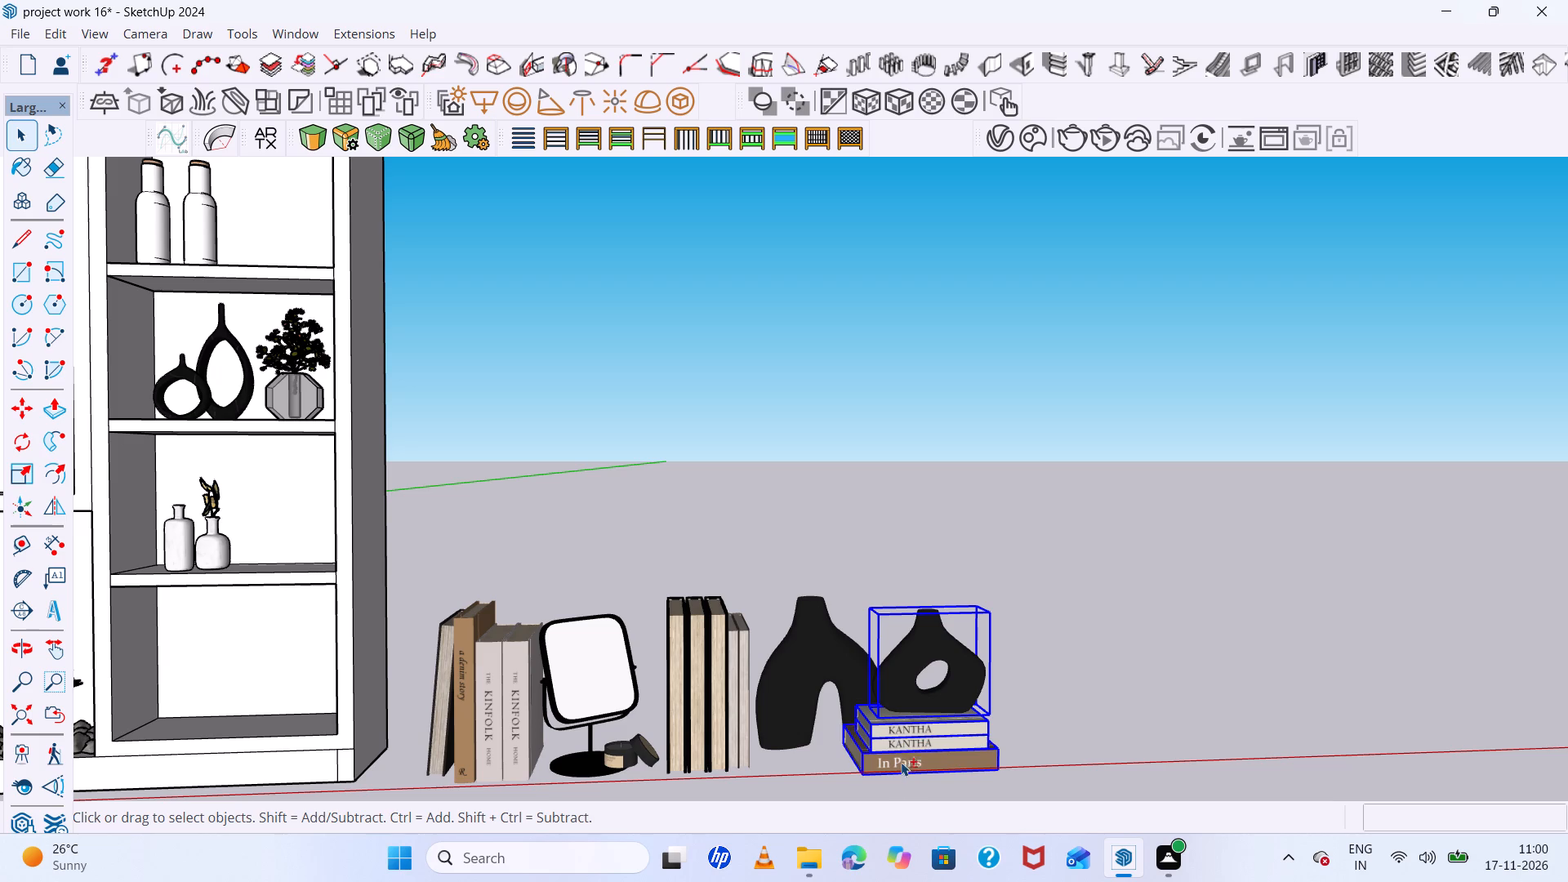
shift+click(825, 648)
scroll(874, 677, down, 15)
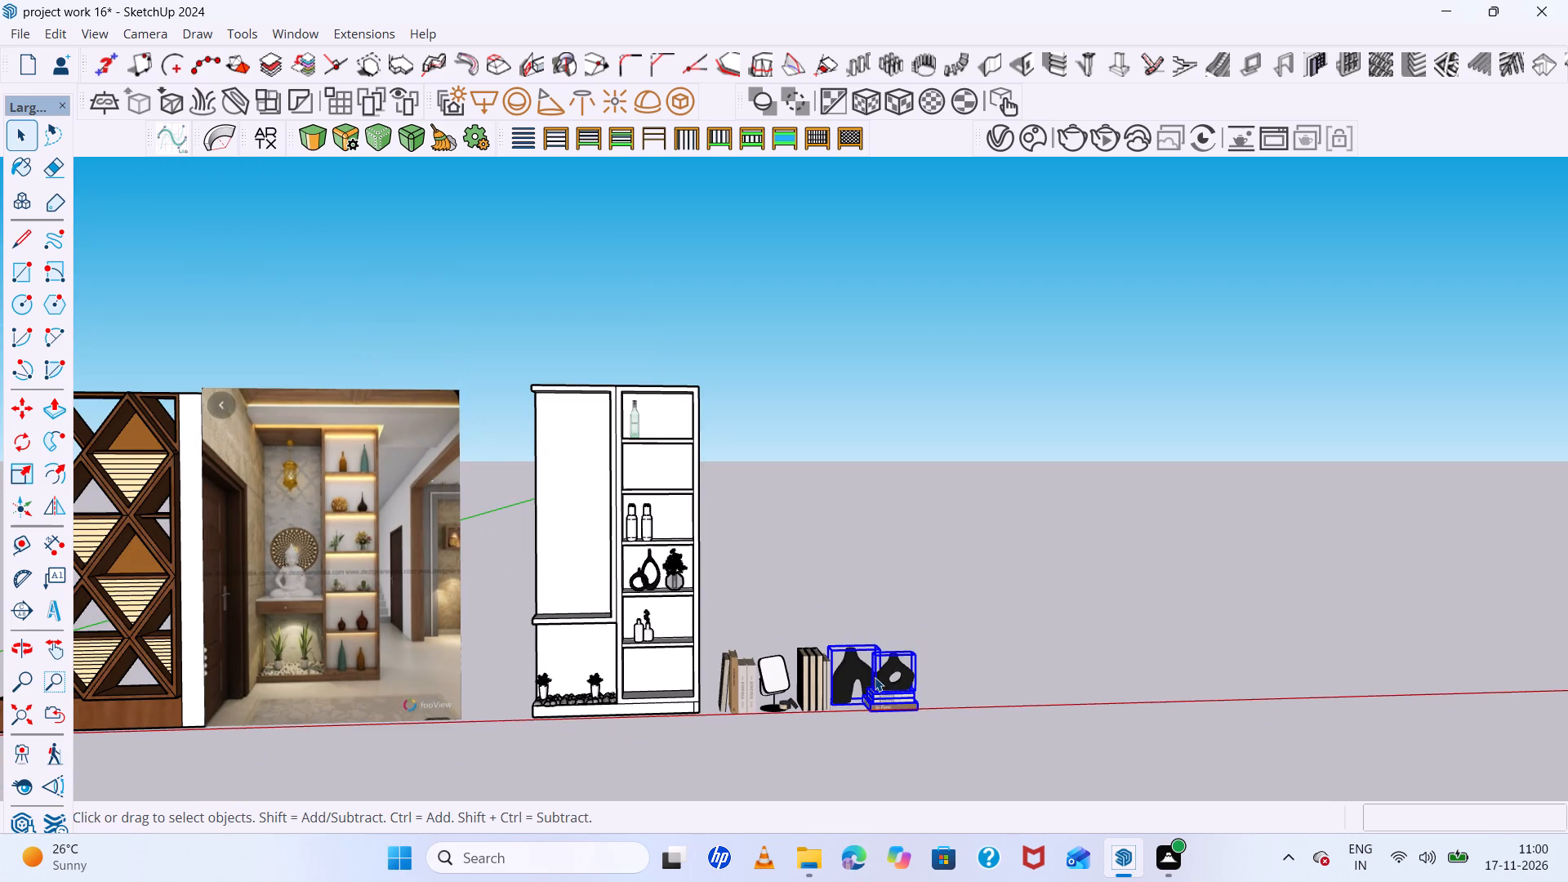
middle_drag(874, 677, 871, 693)
key(m)
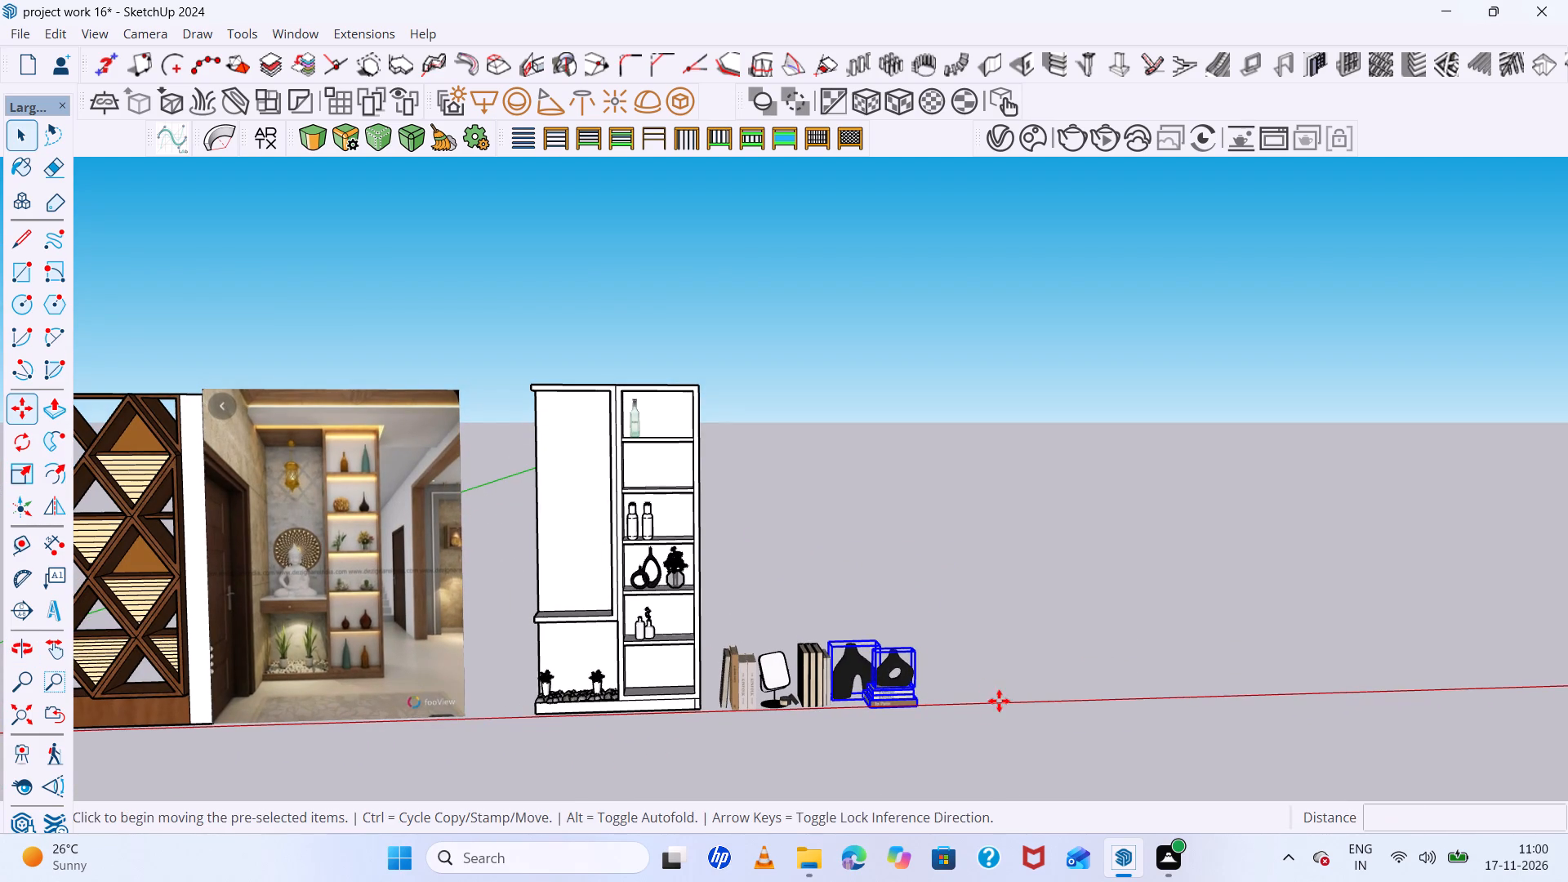
scroll(871, 708, up, 10)
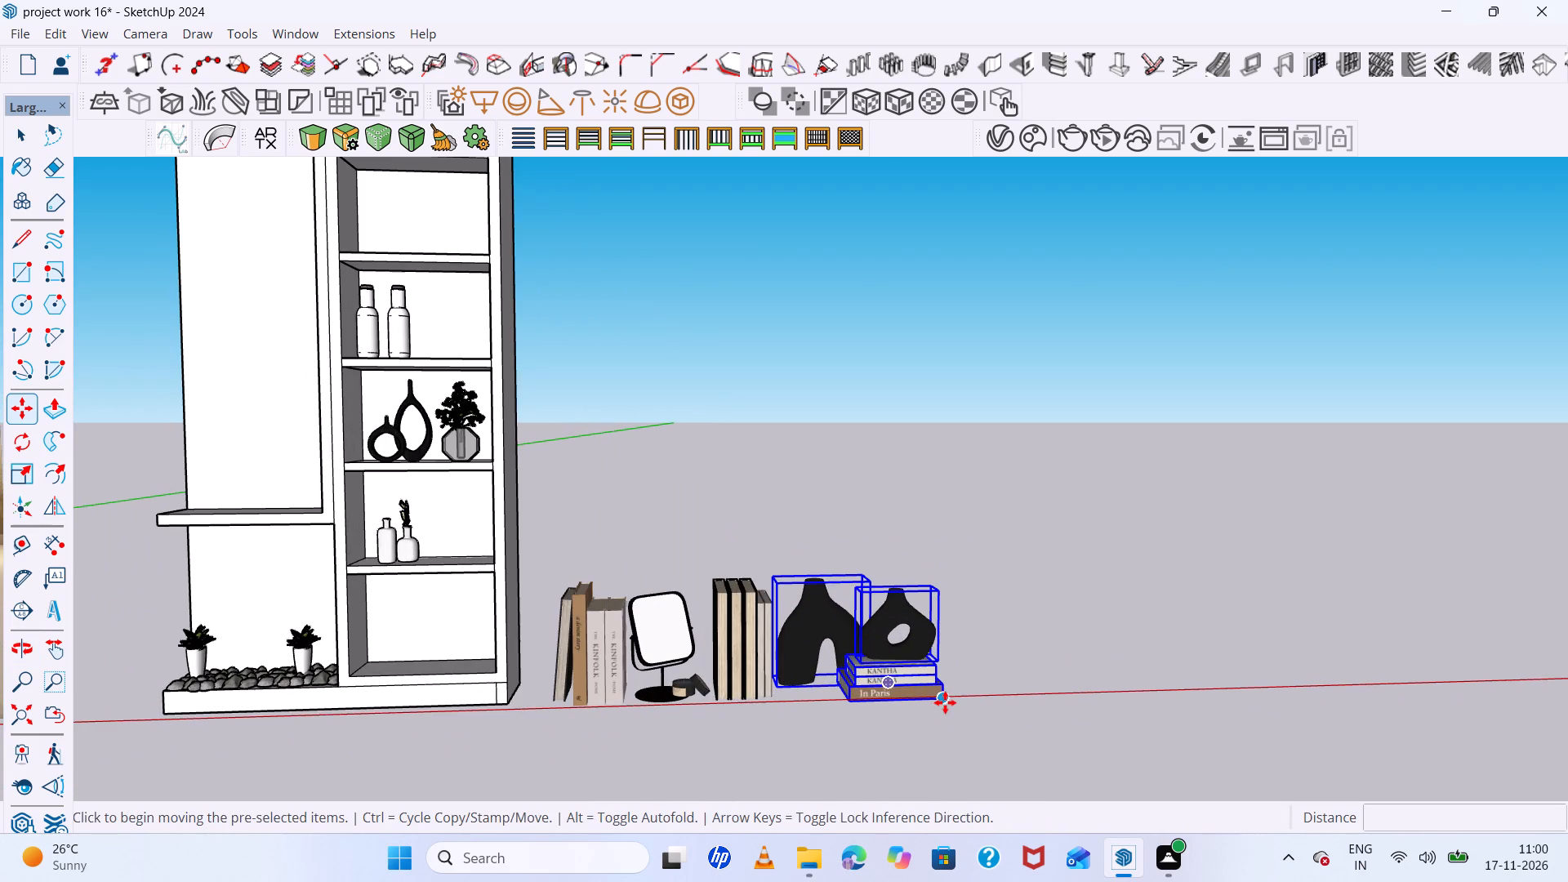
click(945, 702)
scroll(604, 724, down, 16)
scroll(371, 207, up, 7)
scroll(586, 398, up, 6)
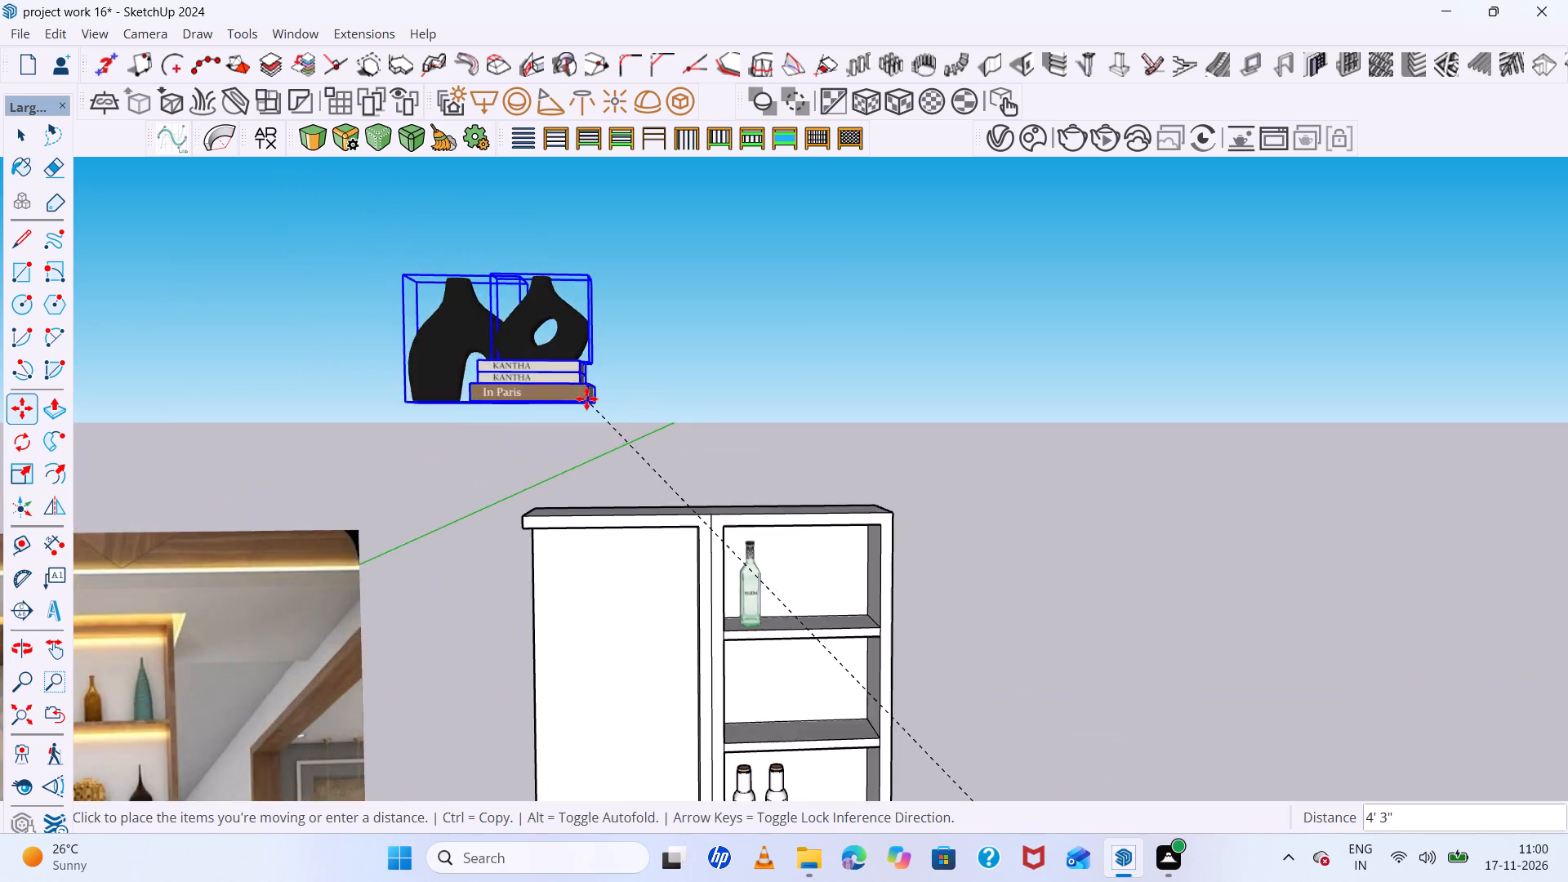
scroll(564, 378, down, 16)
scroll(608, 430, up, 8)
scroll(710, 526, up, 6)
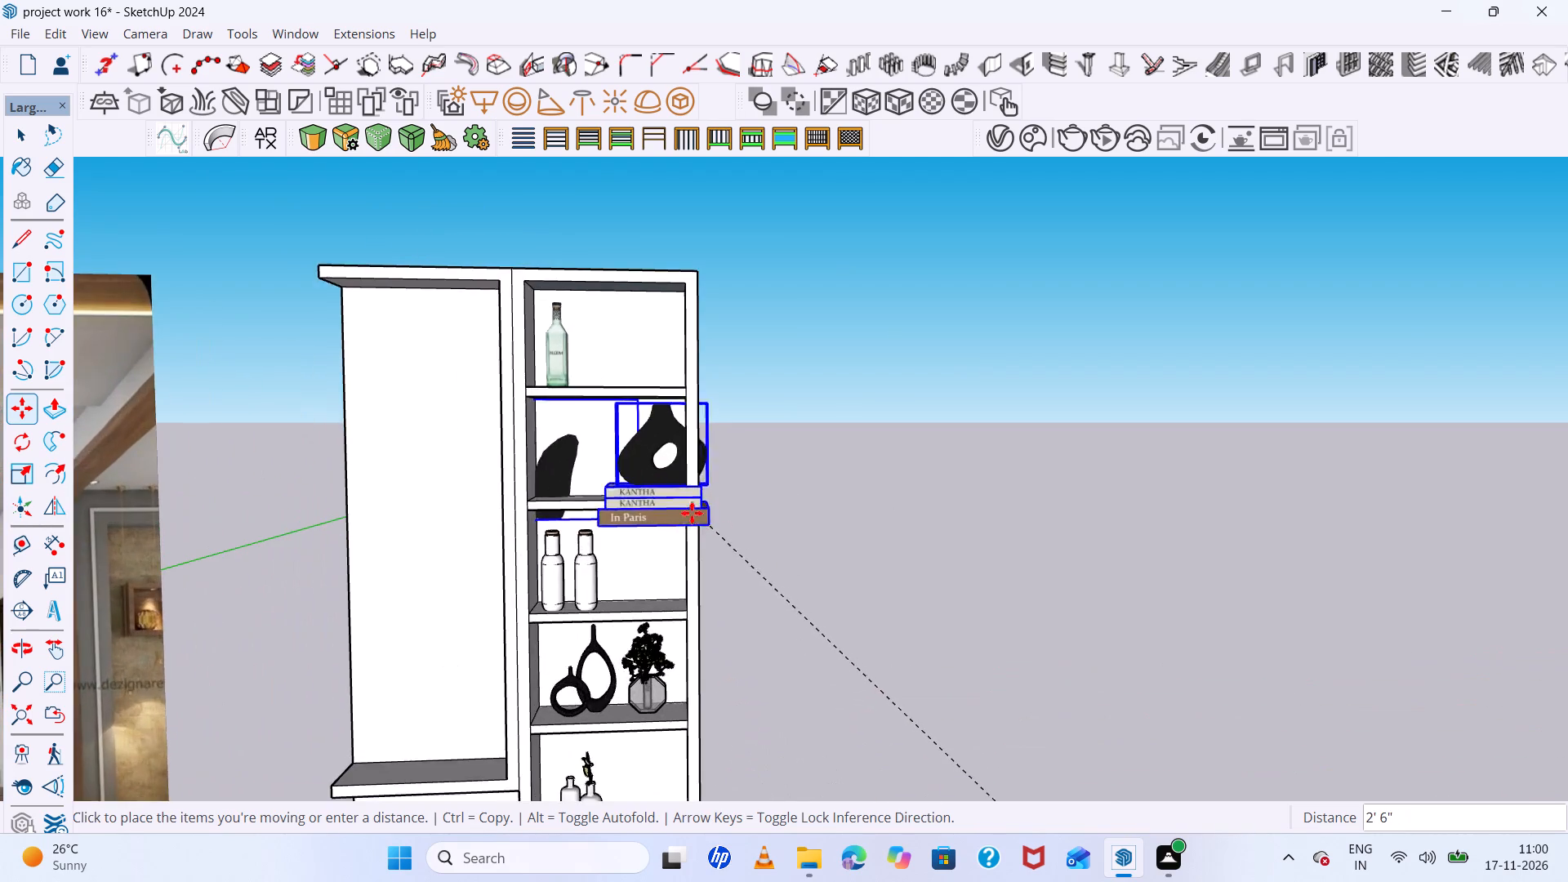
scroll(684, 507, up, 10)
click(689, 495)
Move the black vases and stacked books about 1' 2" sideways out of the compartment into the open space beside the shelving unit.
scroll(654, 474, down, 4)
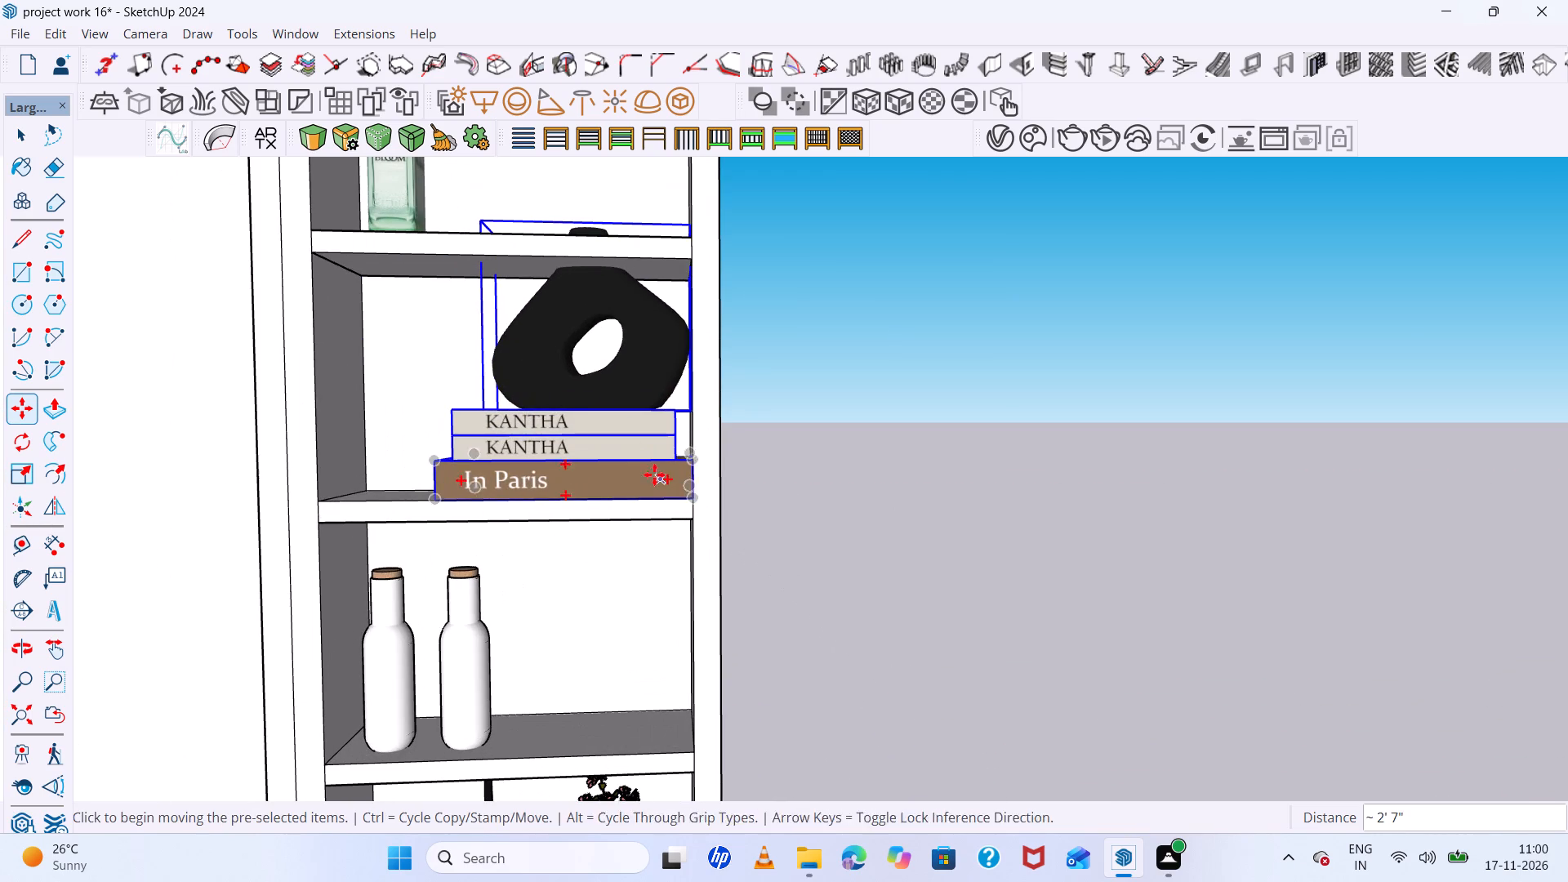
scroll(654, 474, down, 4)
middle_drag(638, 465, 283, 456)
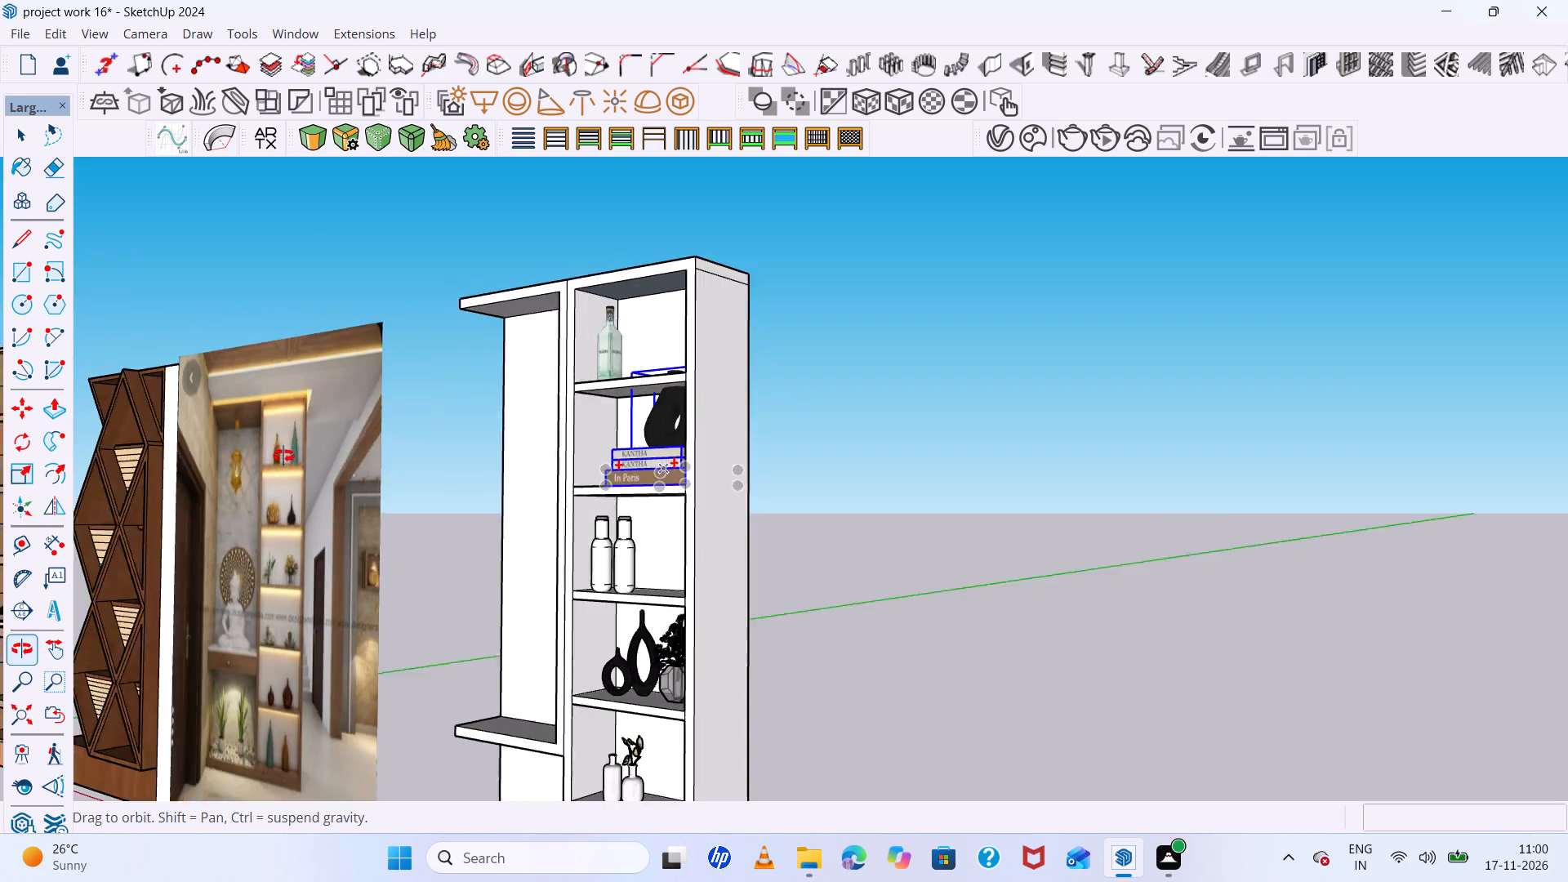
middle_drag(283, 456, 532, 459)
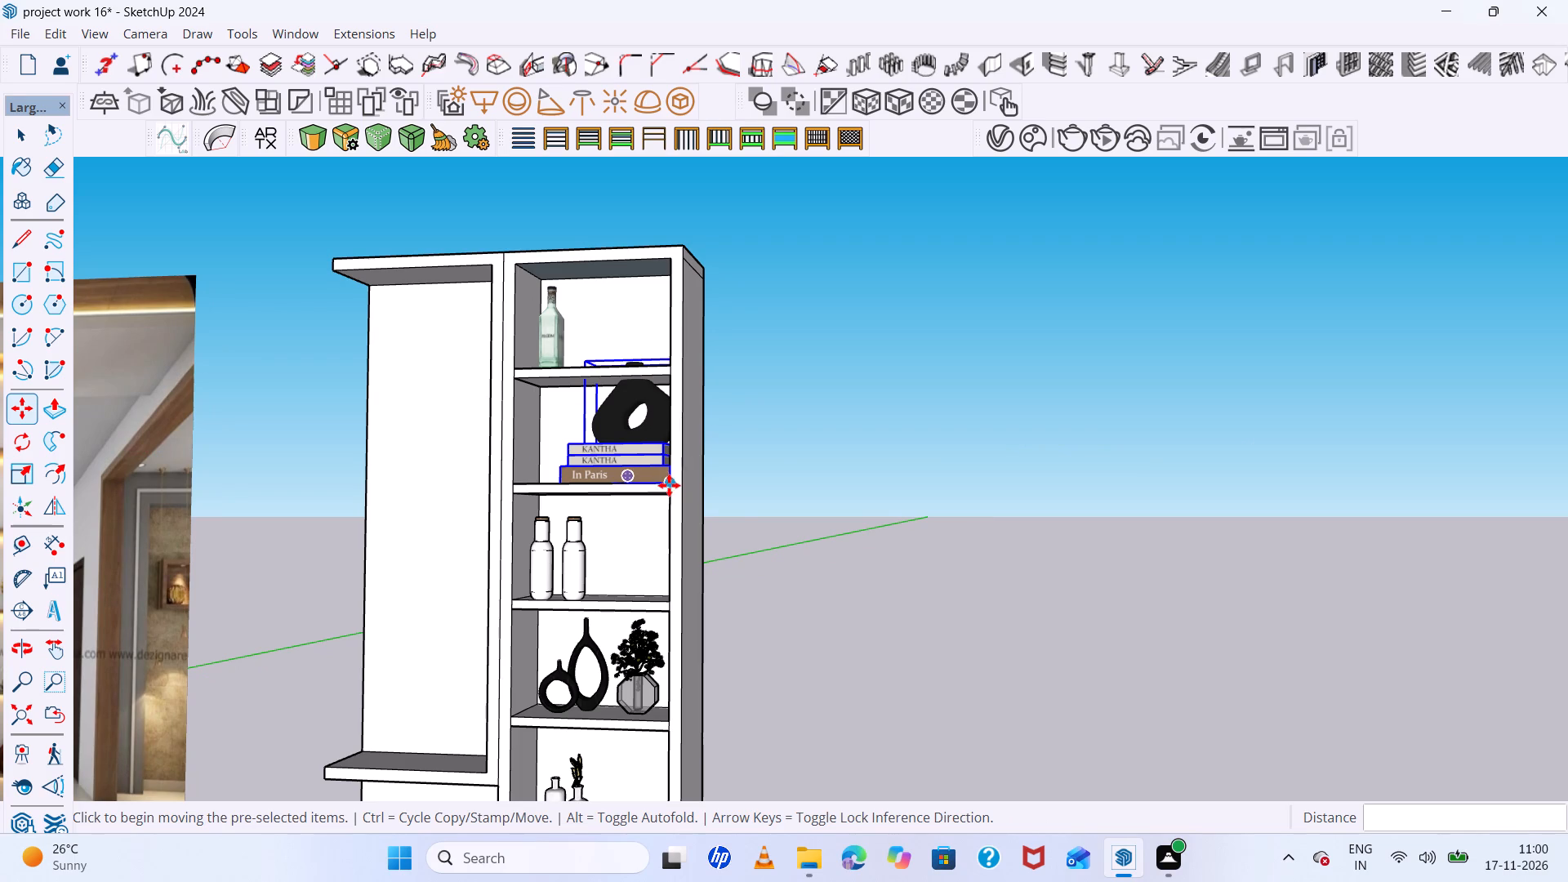
click(669, 485)
scroll(838, 492, down, 3)
click(979, 506)
scroll(963, 489, up, 2)
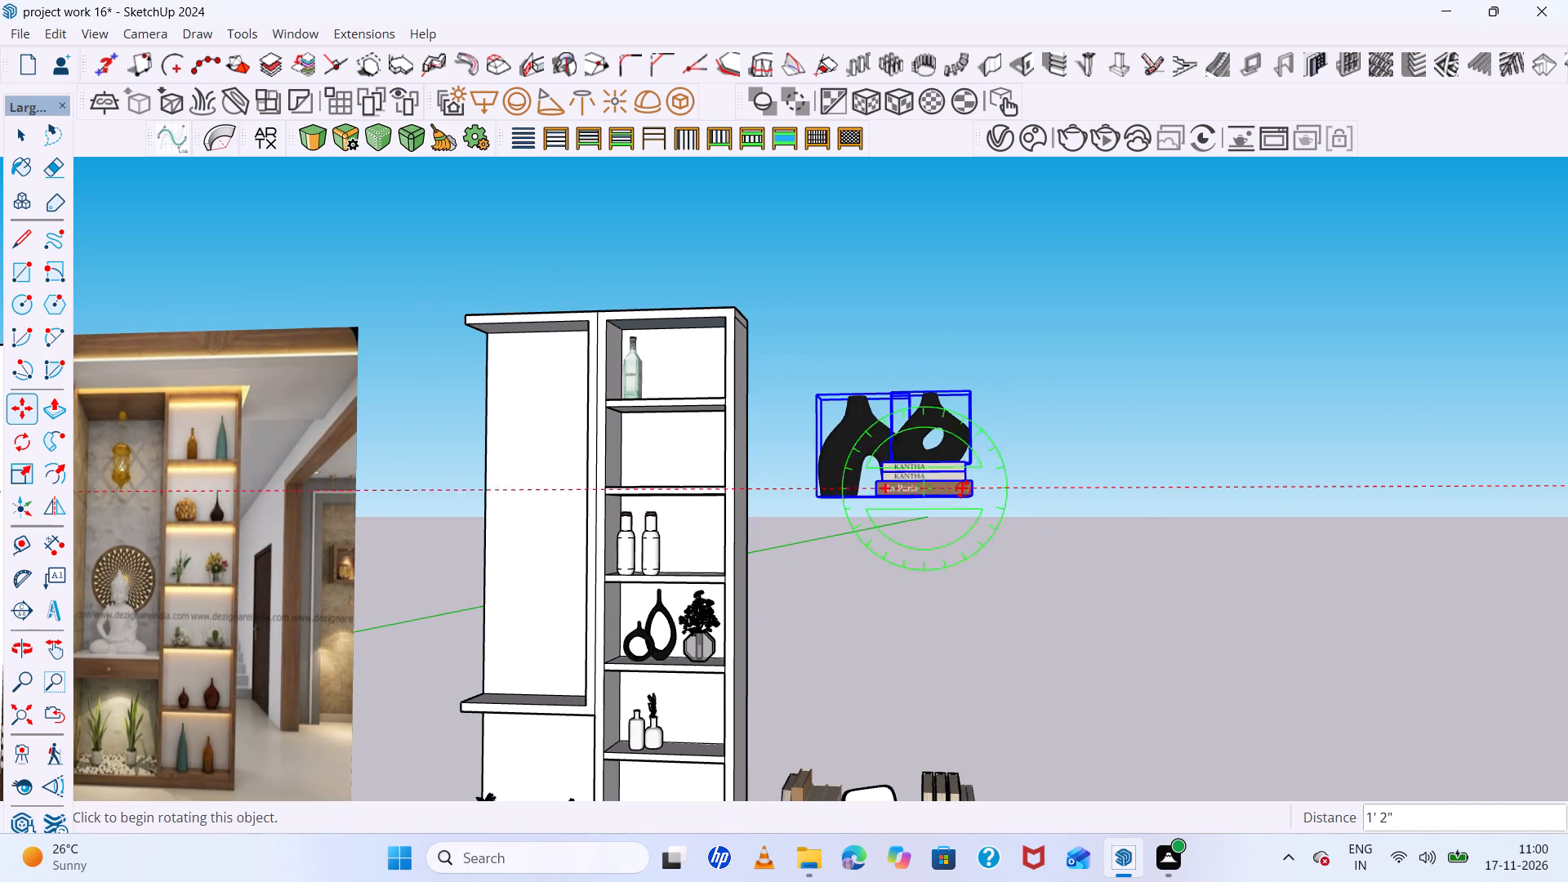
scroll(963, 489, up, 2)
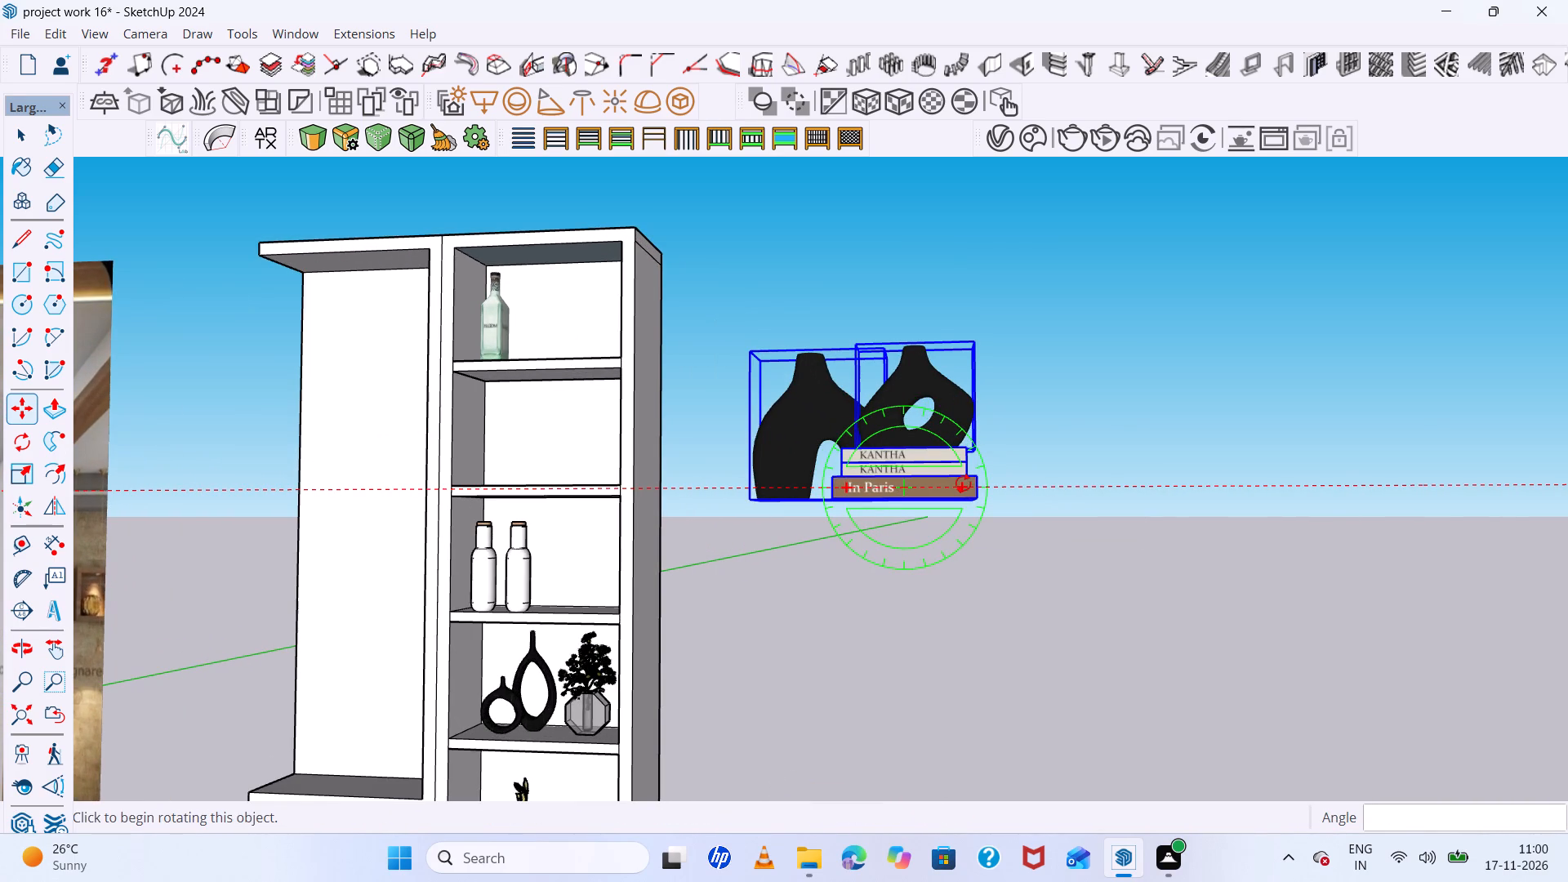
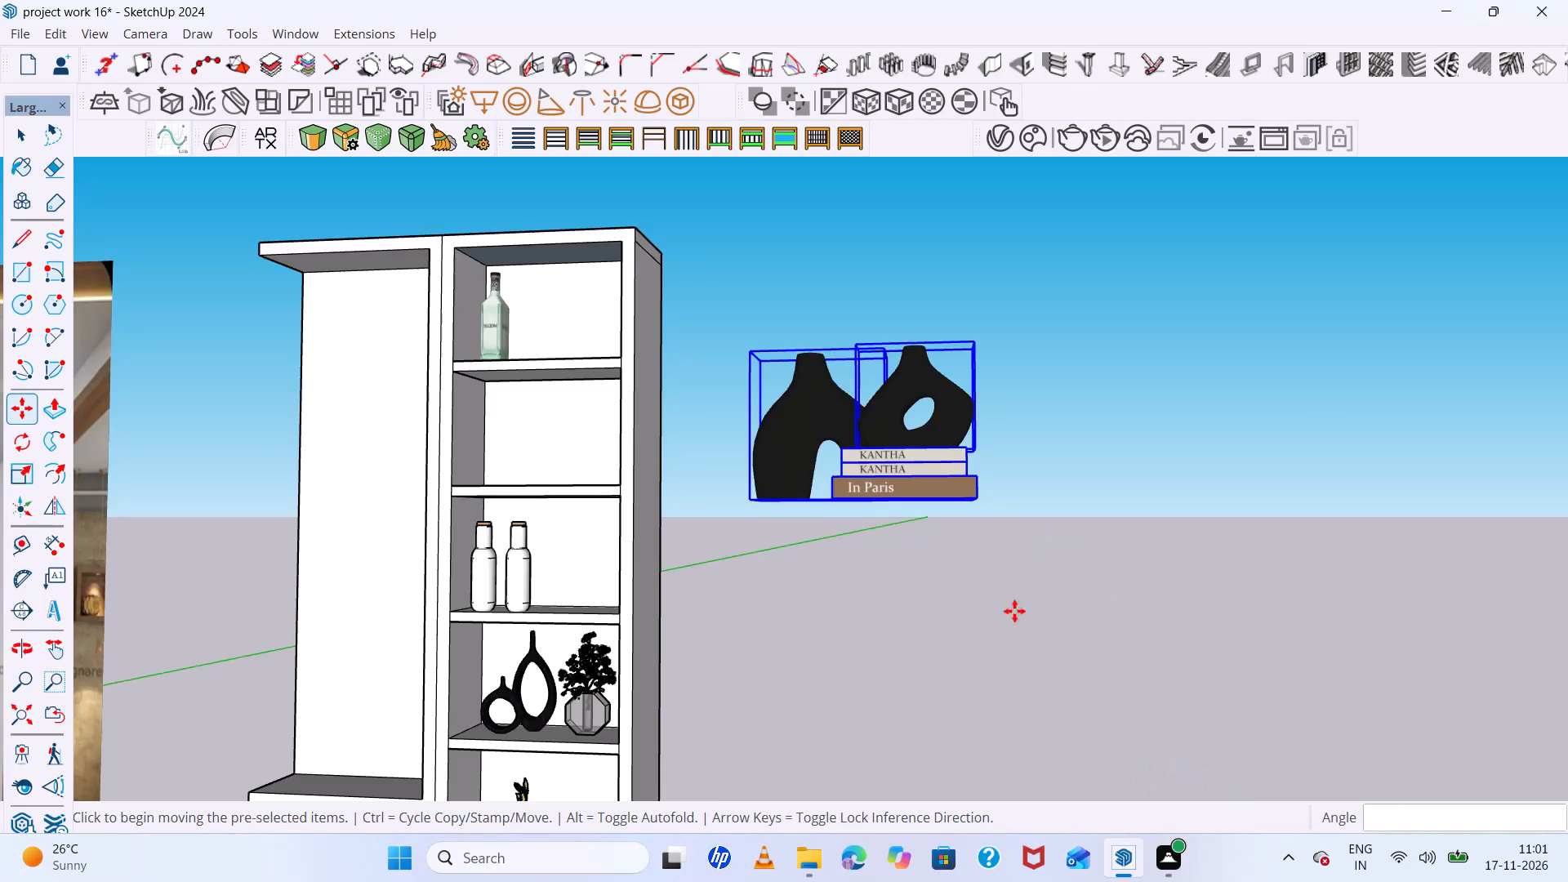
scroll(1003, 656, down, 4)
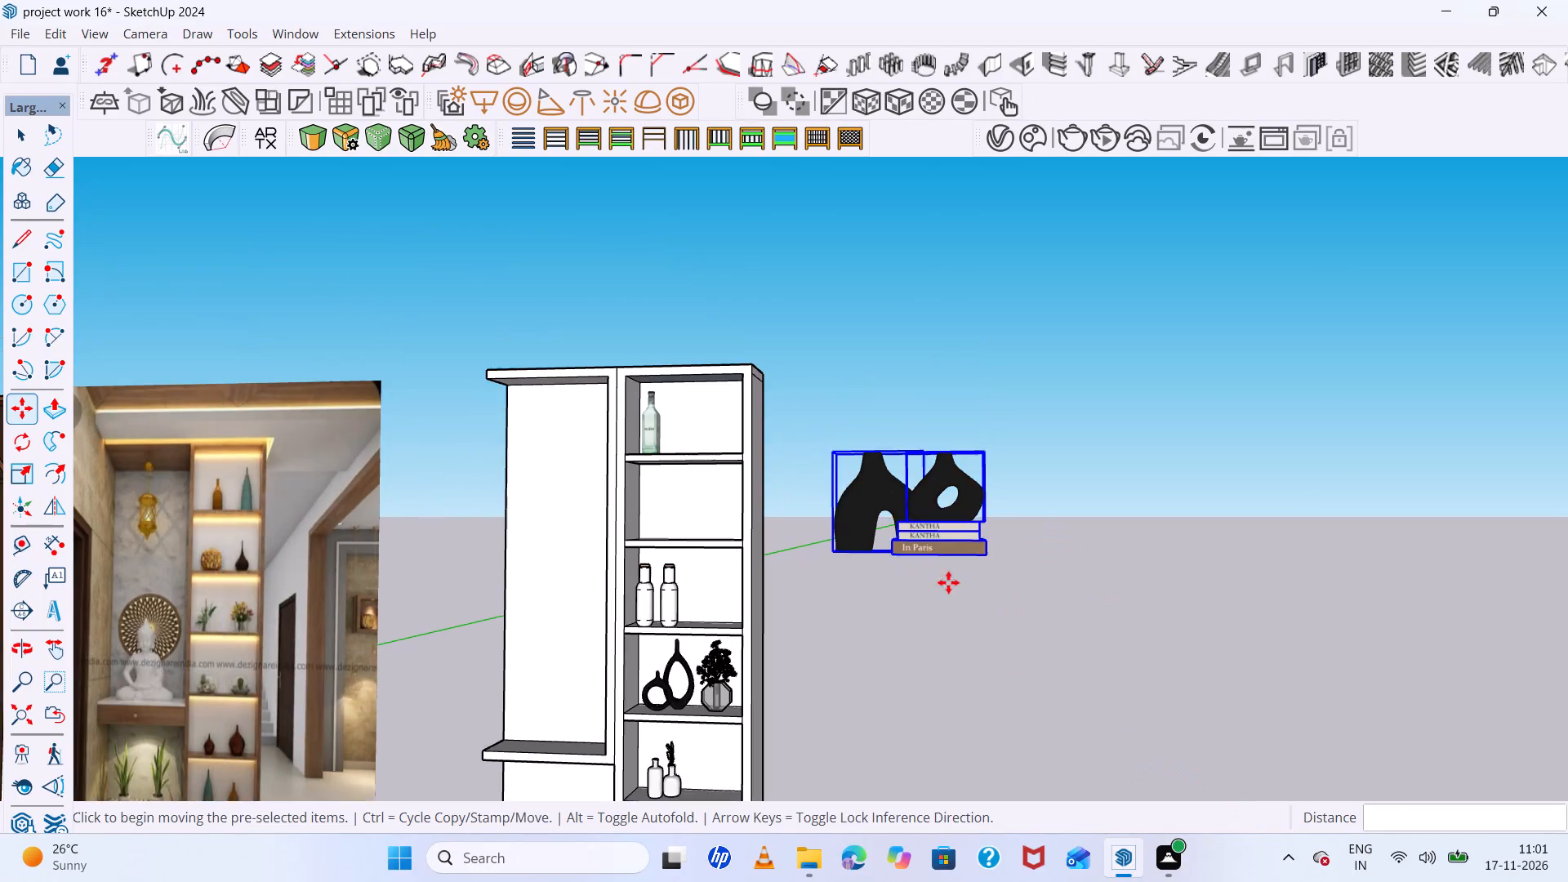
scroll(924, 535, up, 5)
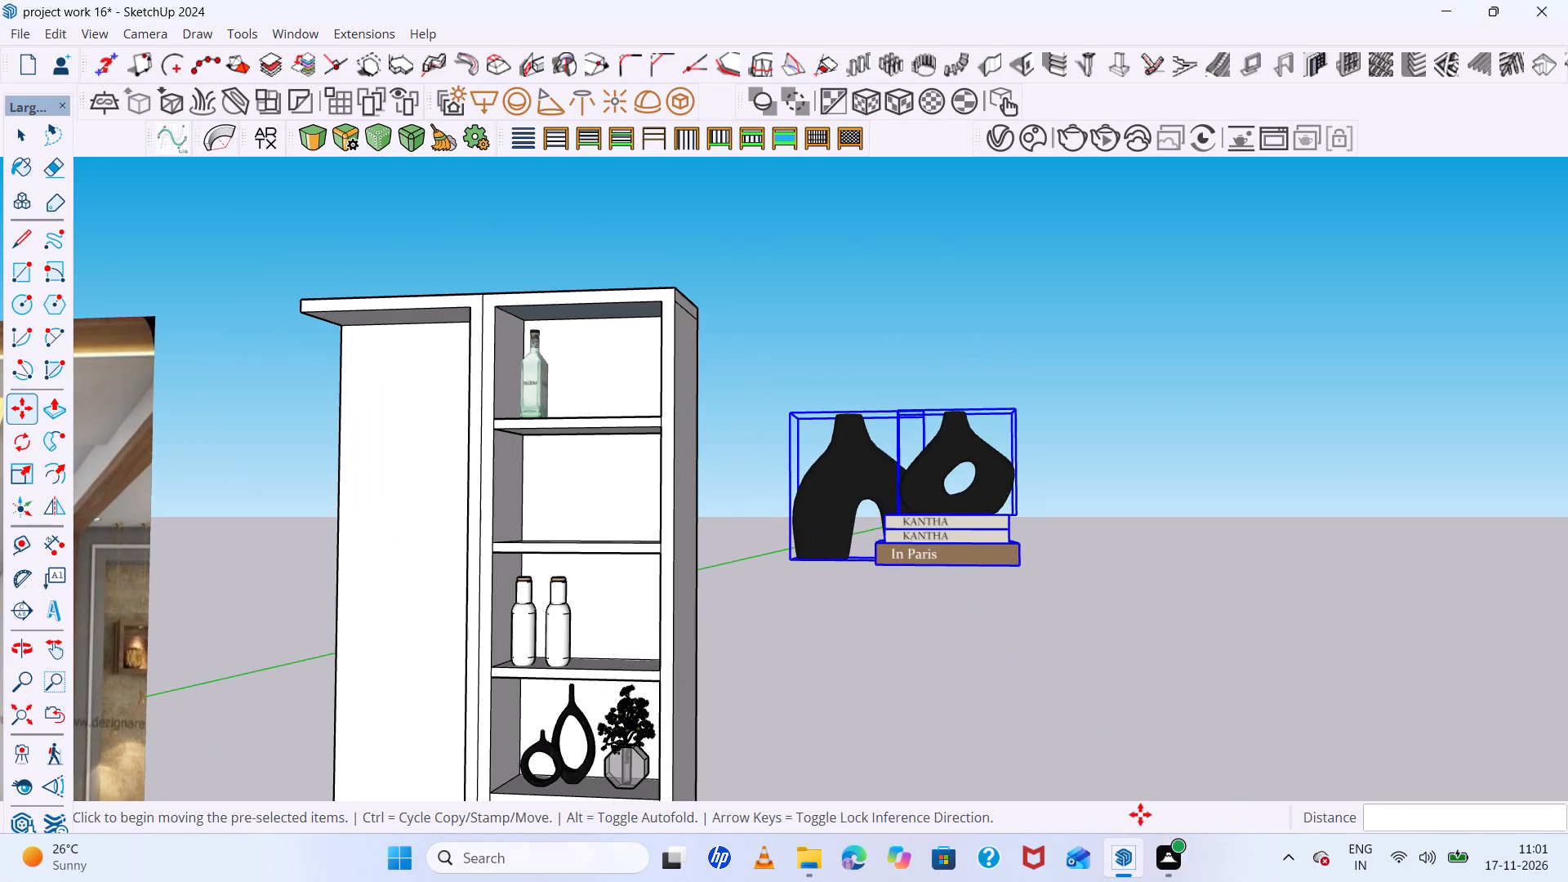
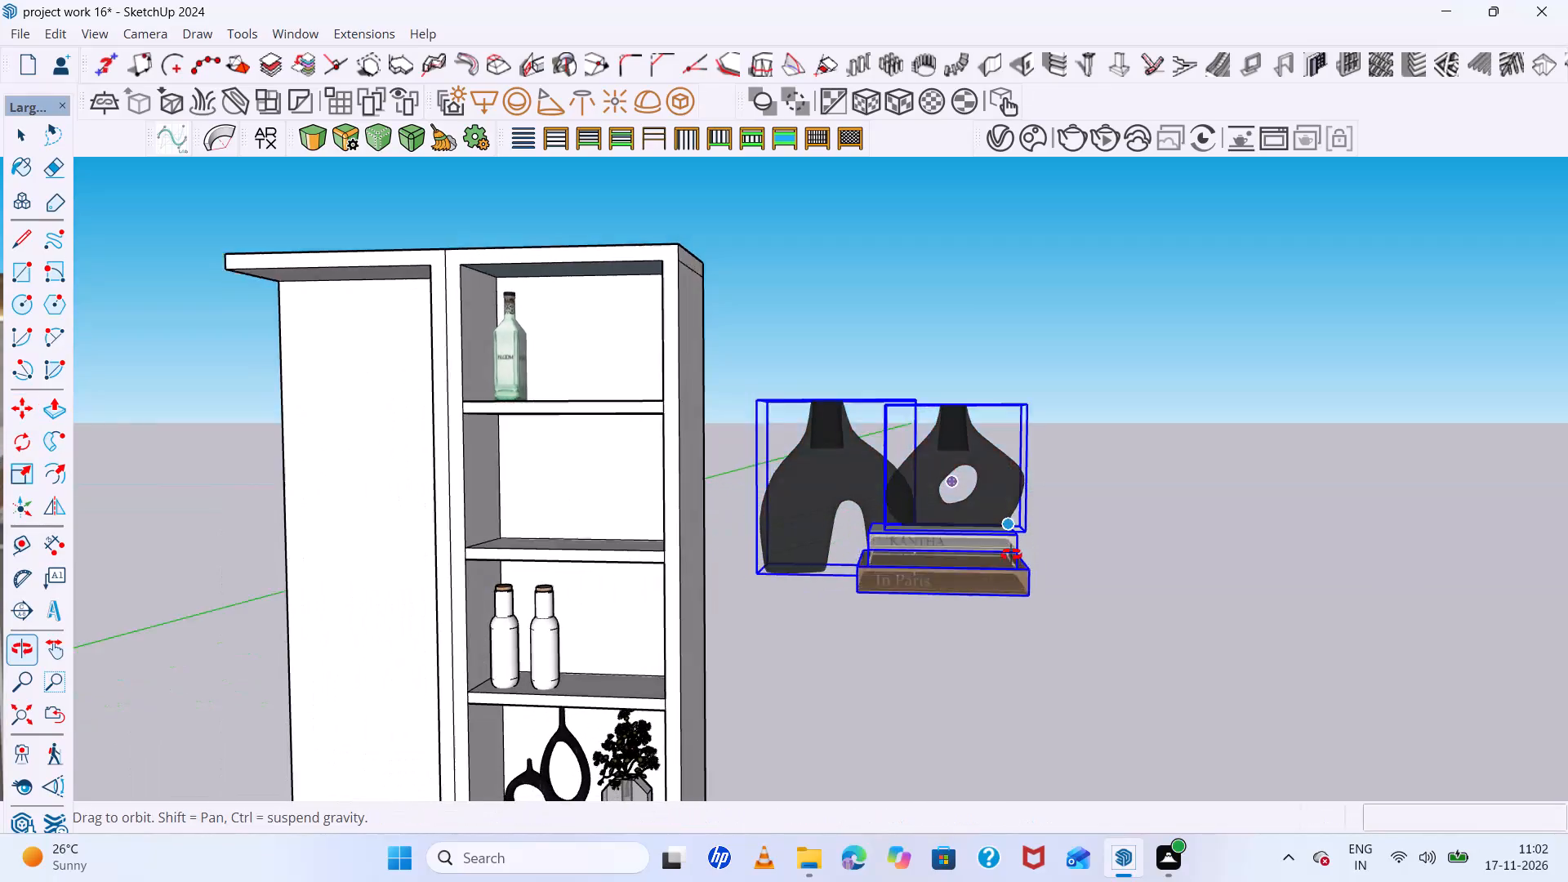
Uniformly scale down the two black vases and the stacked books together to suit the shelf compartments.
scroll(985, 453, up, 5)
middle_drag(963, 447, 1089, 383)
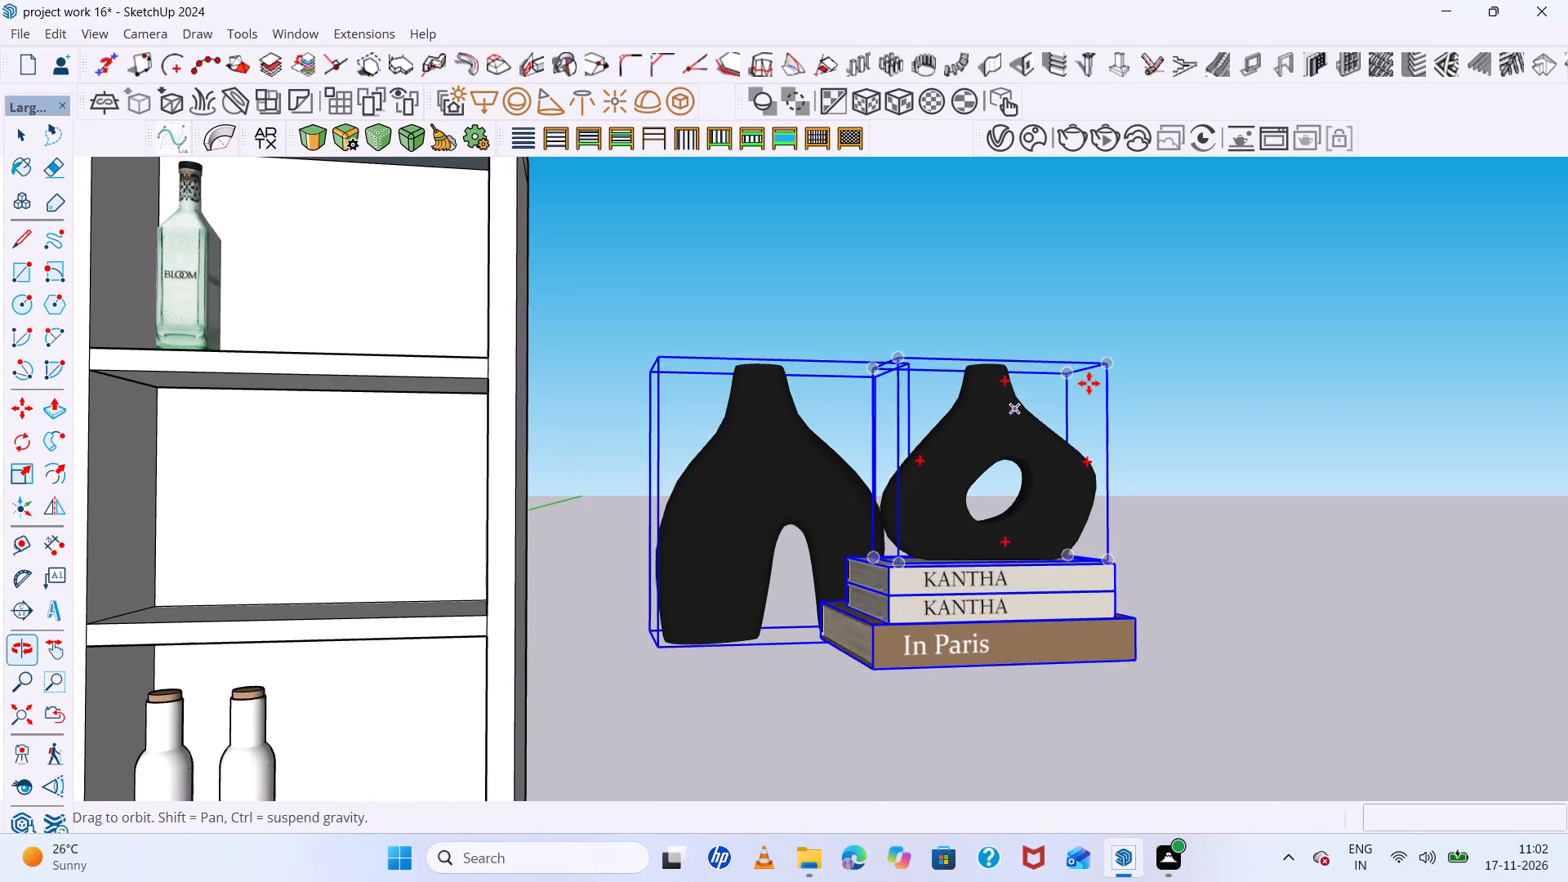
scroll(1046, 403, down, 11)
middle_drag(1045, 404, 1013, 416)
scroll(1027, 420, up, 6)
scroll(1027, 420, down, 4)
scroll(1111, 450, down, 1)
middle_drag(1108, 451, 1084, 497)
scroll(1045, 424, up, 6)
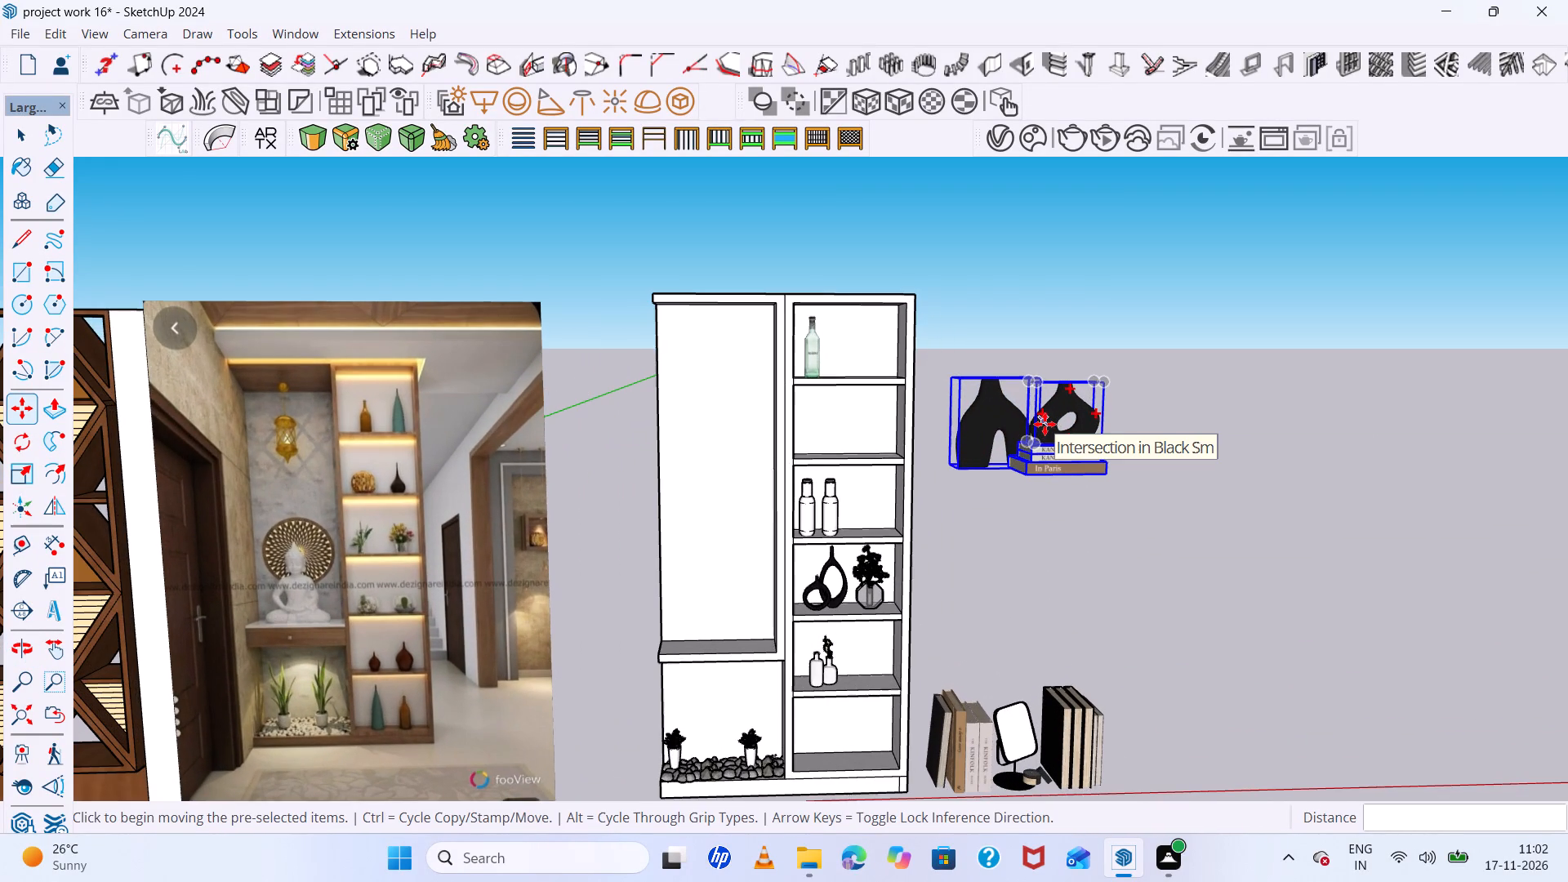
key(s)
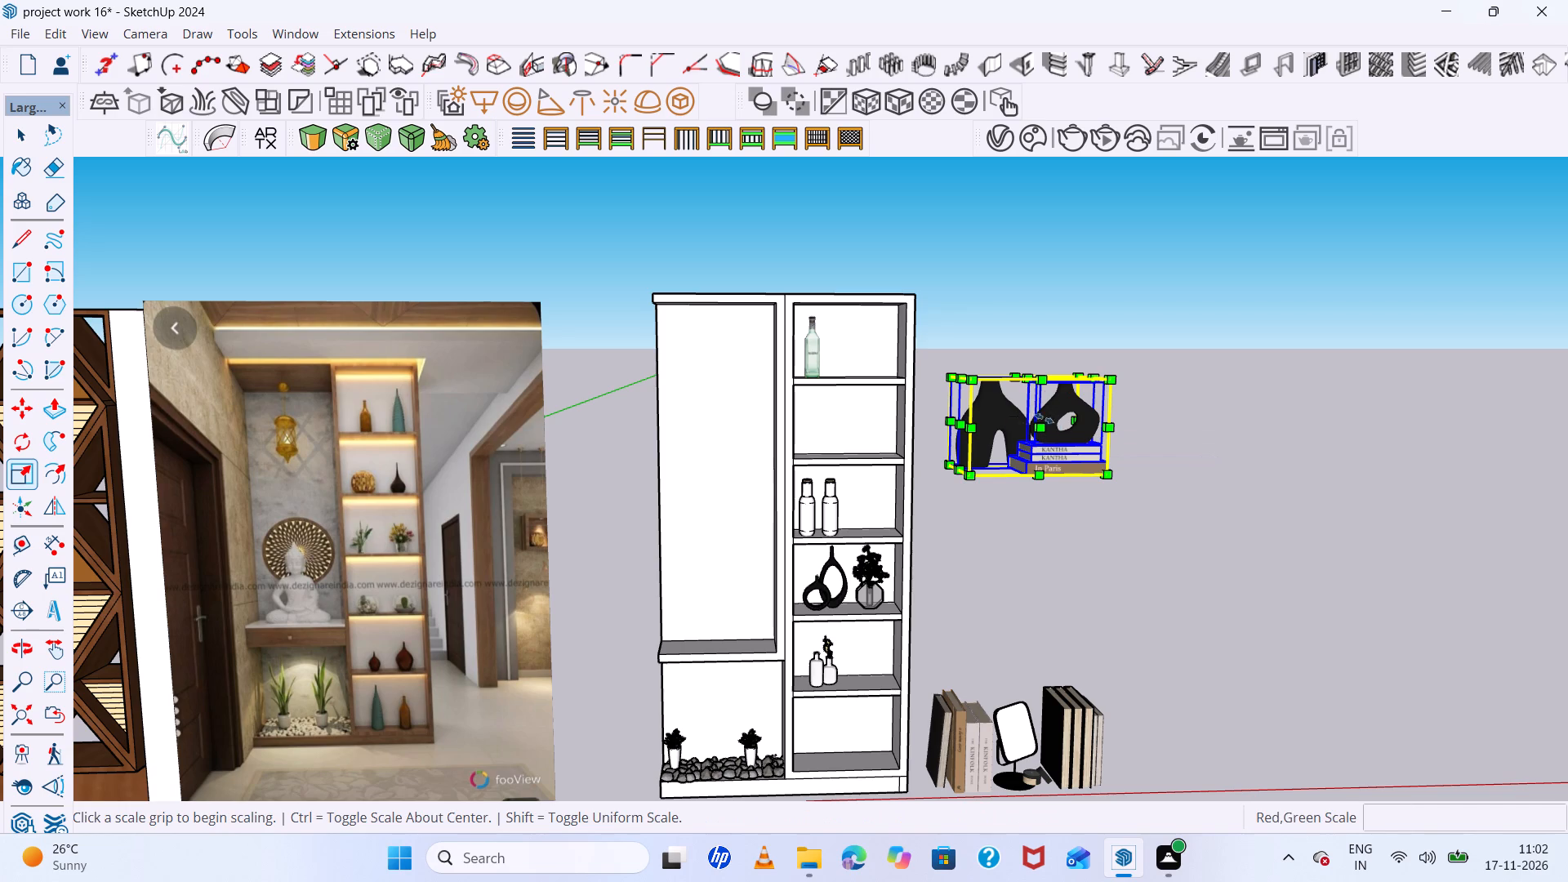
middle_drag(1030, 393, 1022, 487)
click(1094, 369)
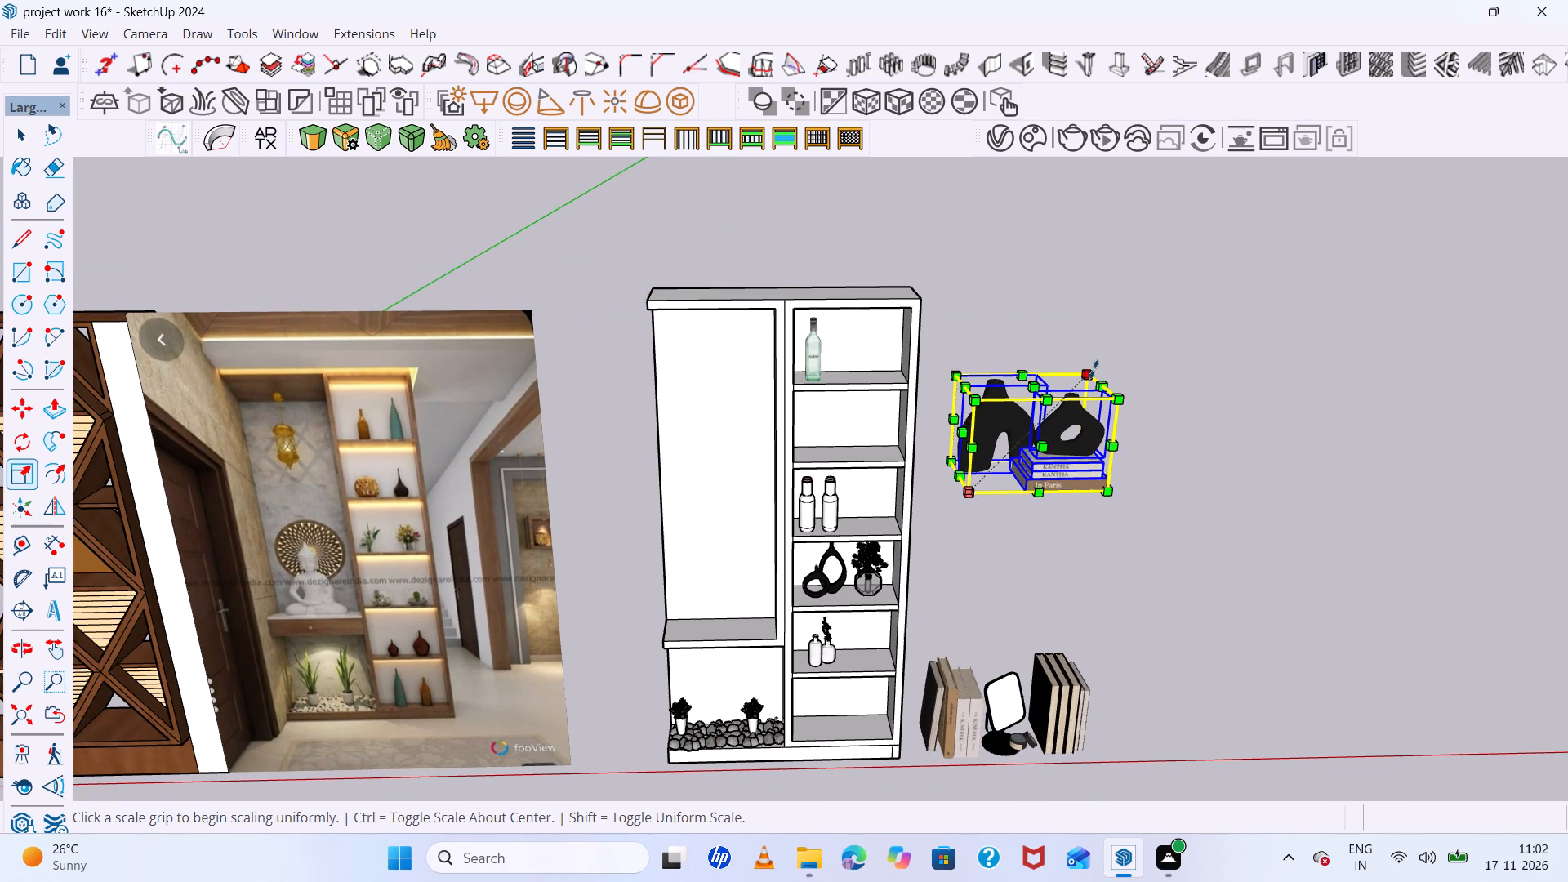
click(1036, 432)
scroll(1045, 474, up, 5)
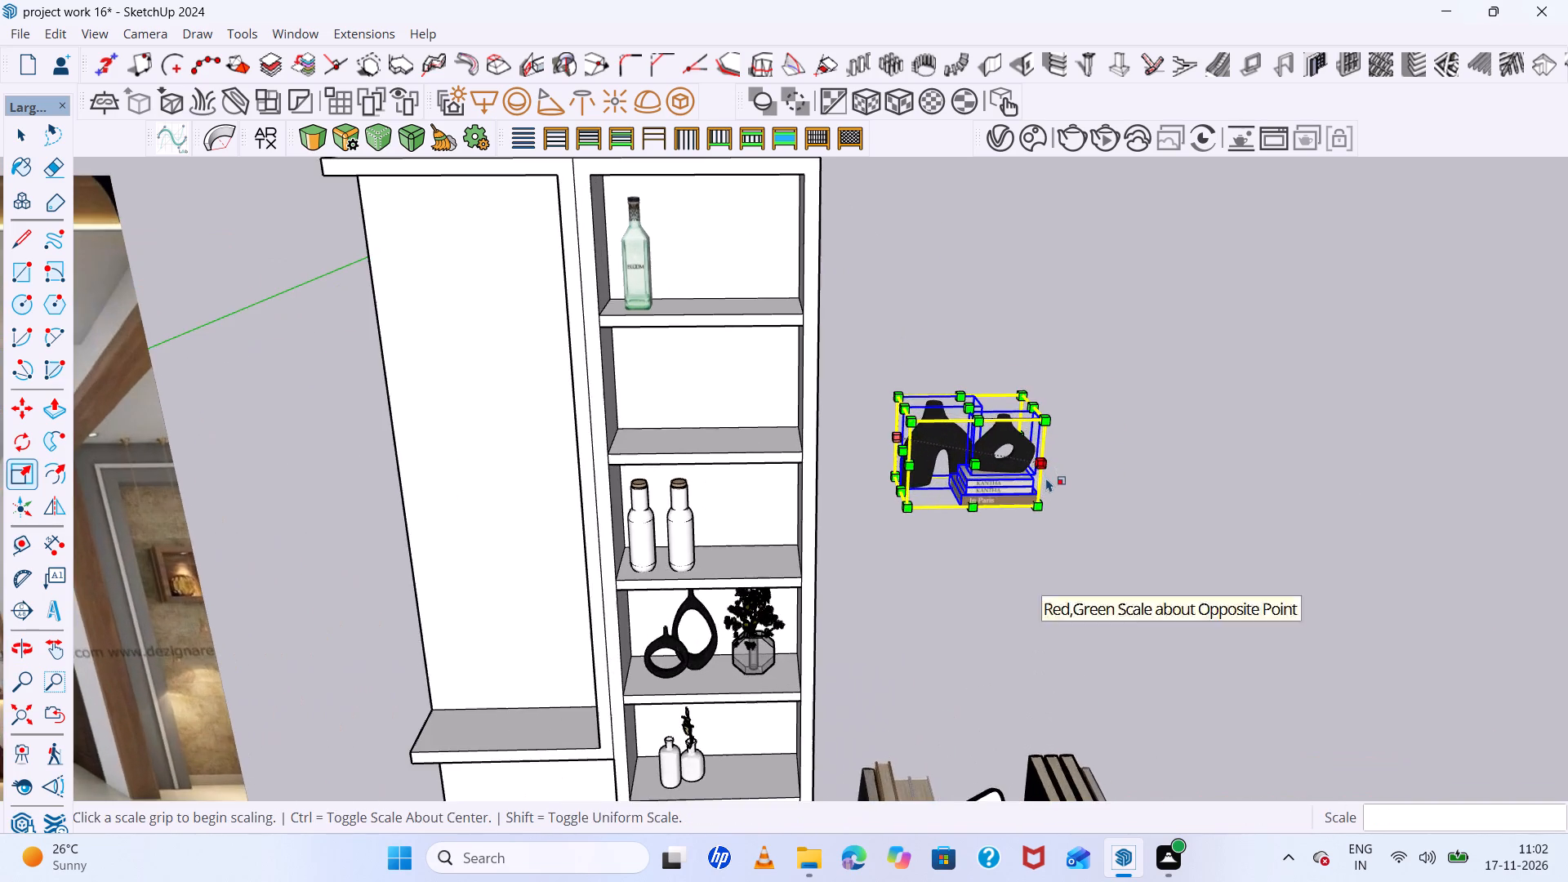
middle_drag(1046, 479, 794, 318)
key(space)
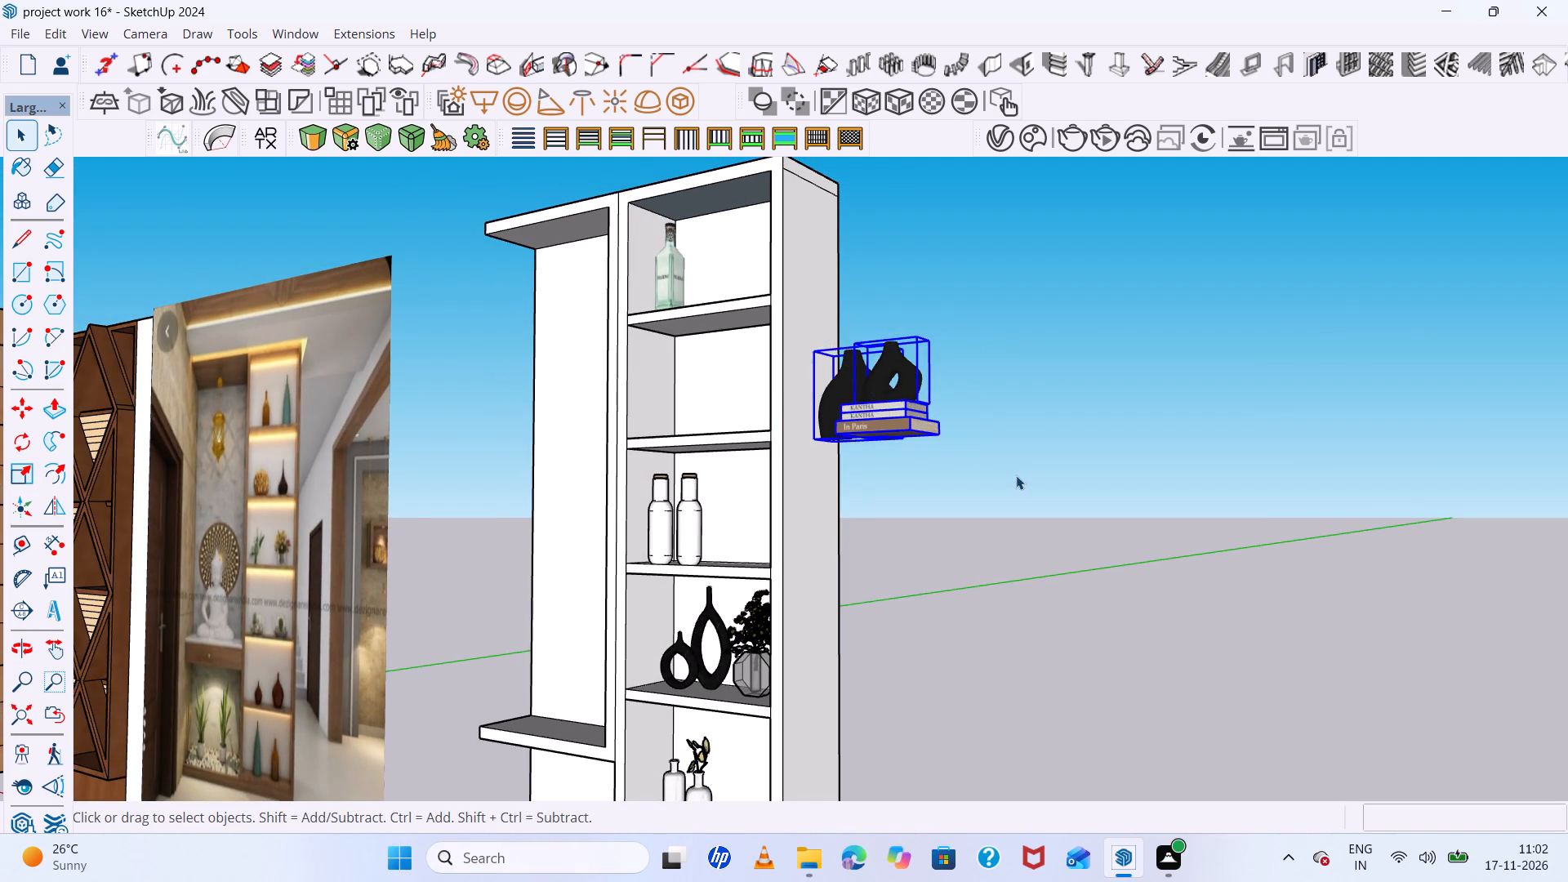
click(1016, 475)
Select both black vases and the three stacked books and move them into the second compartment from the top, below the green bottle.
scroll(877, 397, down, 3)
middle_drag(872, 402, 1058, 545)
click(1145, 585)
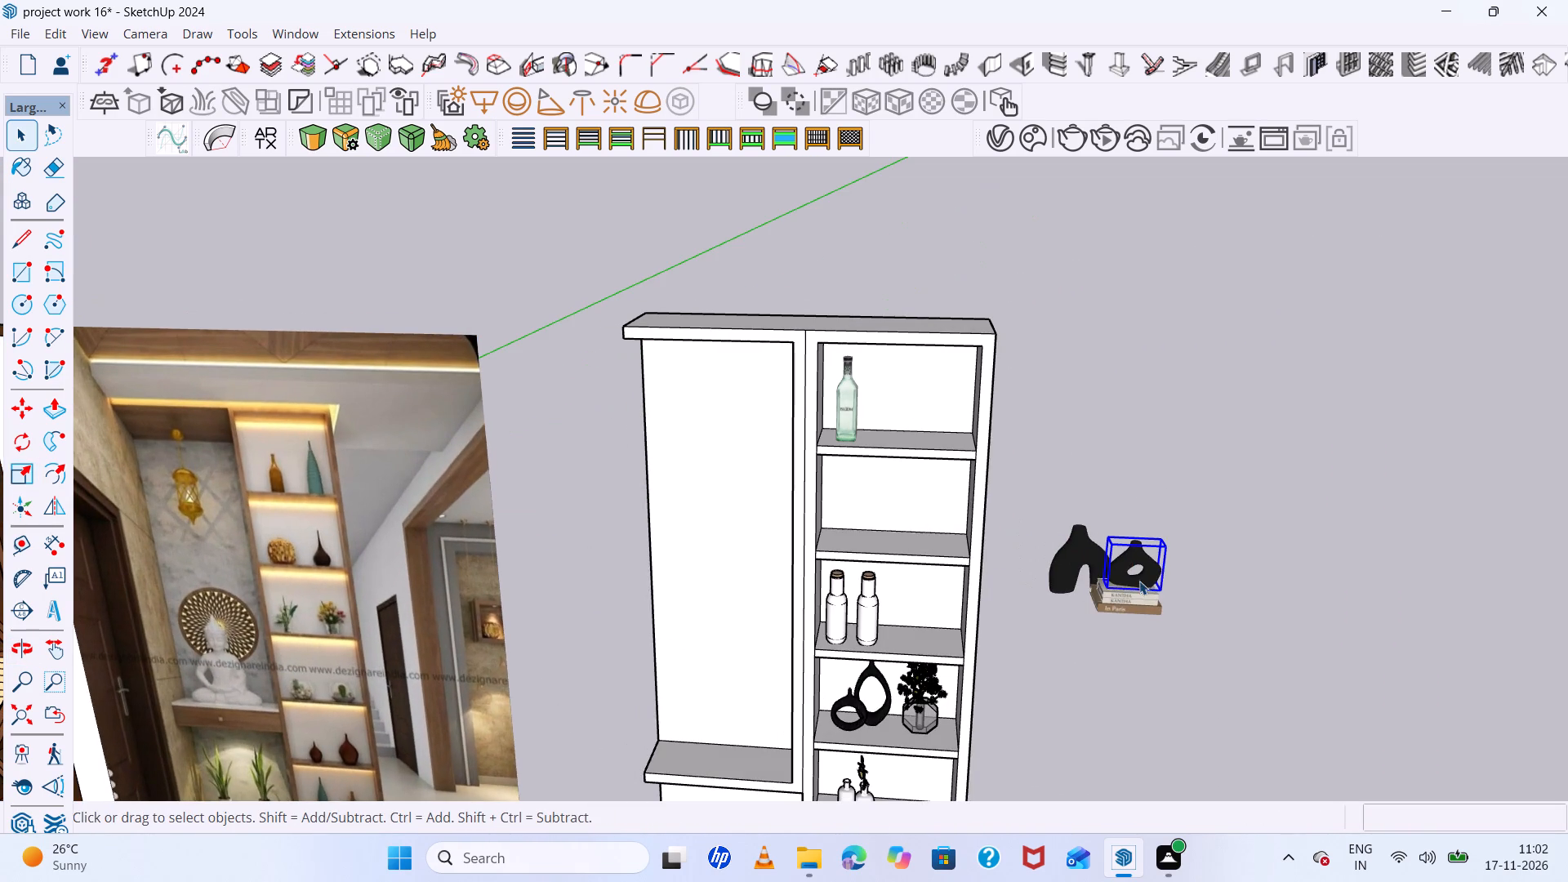
click(1129, 591)
click(1130, 607)
click(1131, 611)
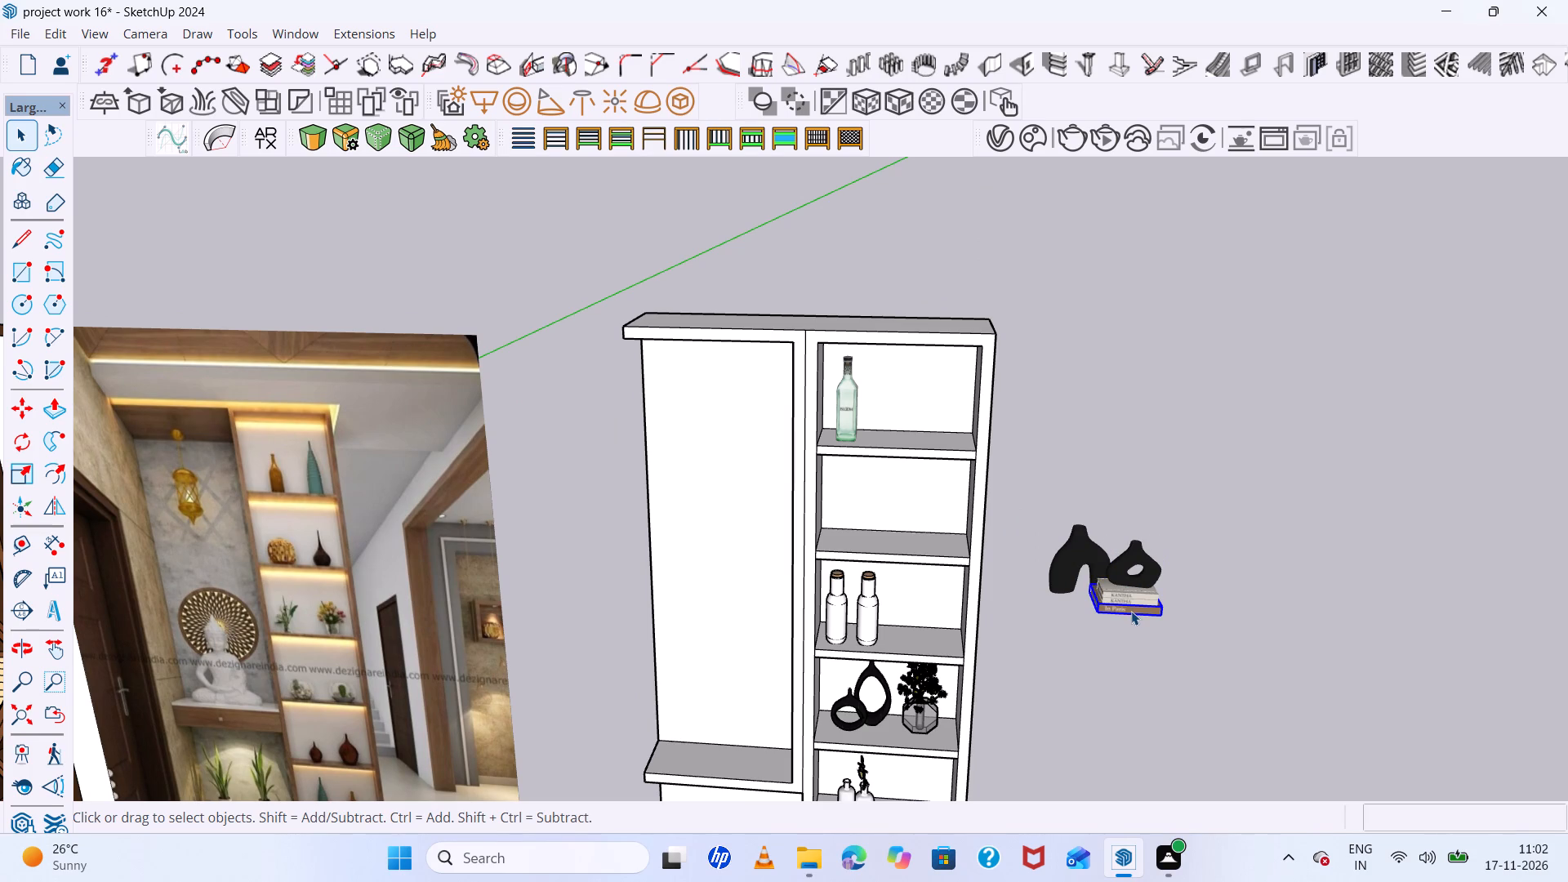
scroll(1131, 604, up, 14)
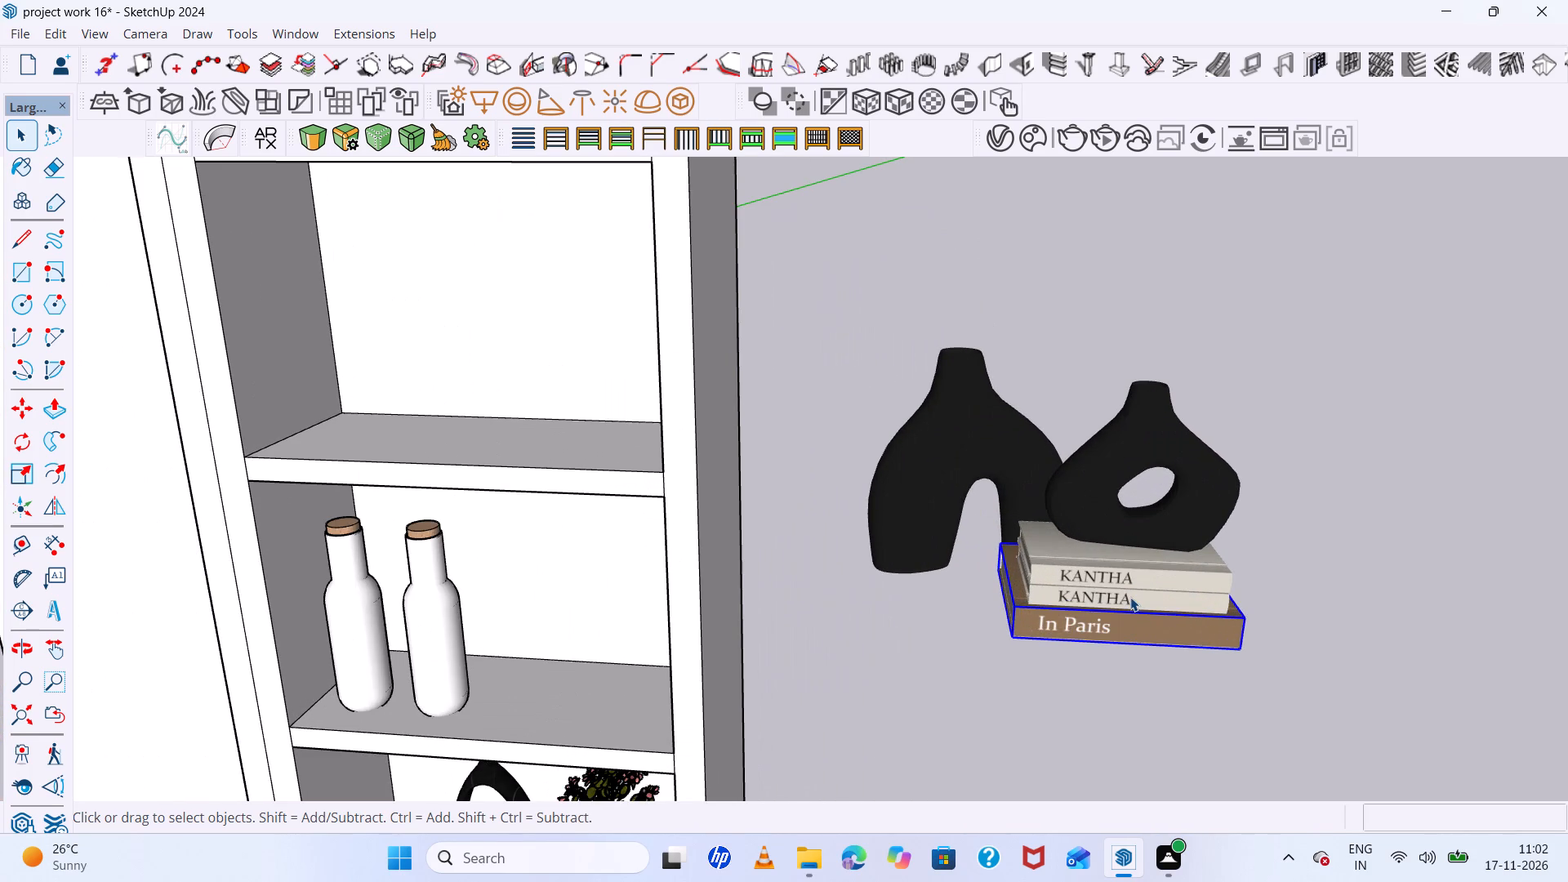
click(1130, 597)
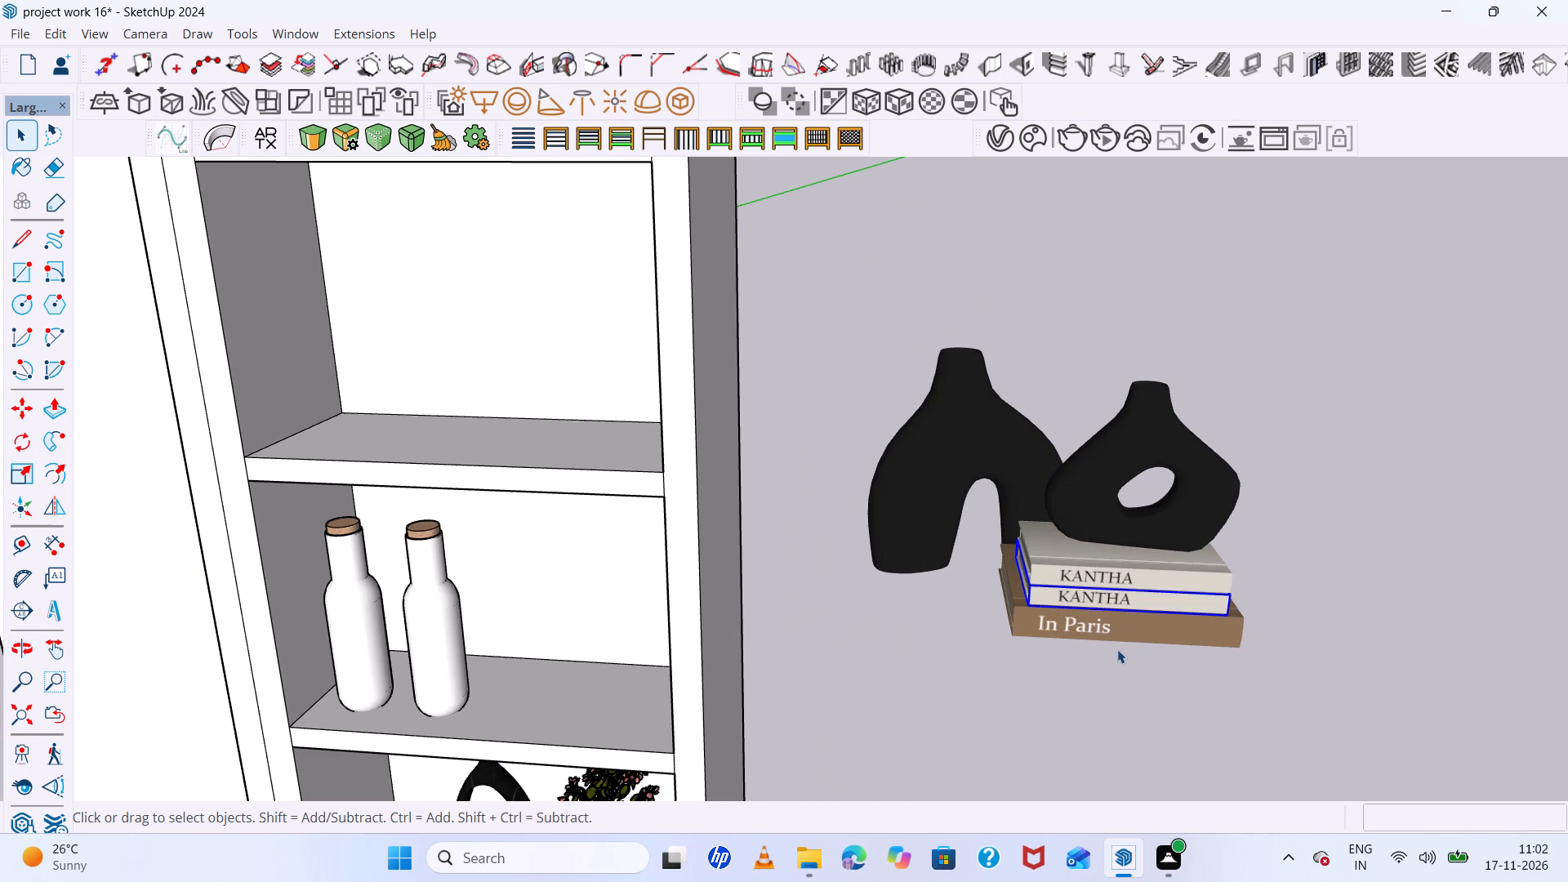
shift+click(1117, 628)
shift+click(1100, 566)
shift+click(1107, 524)
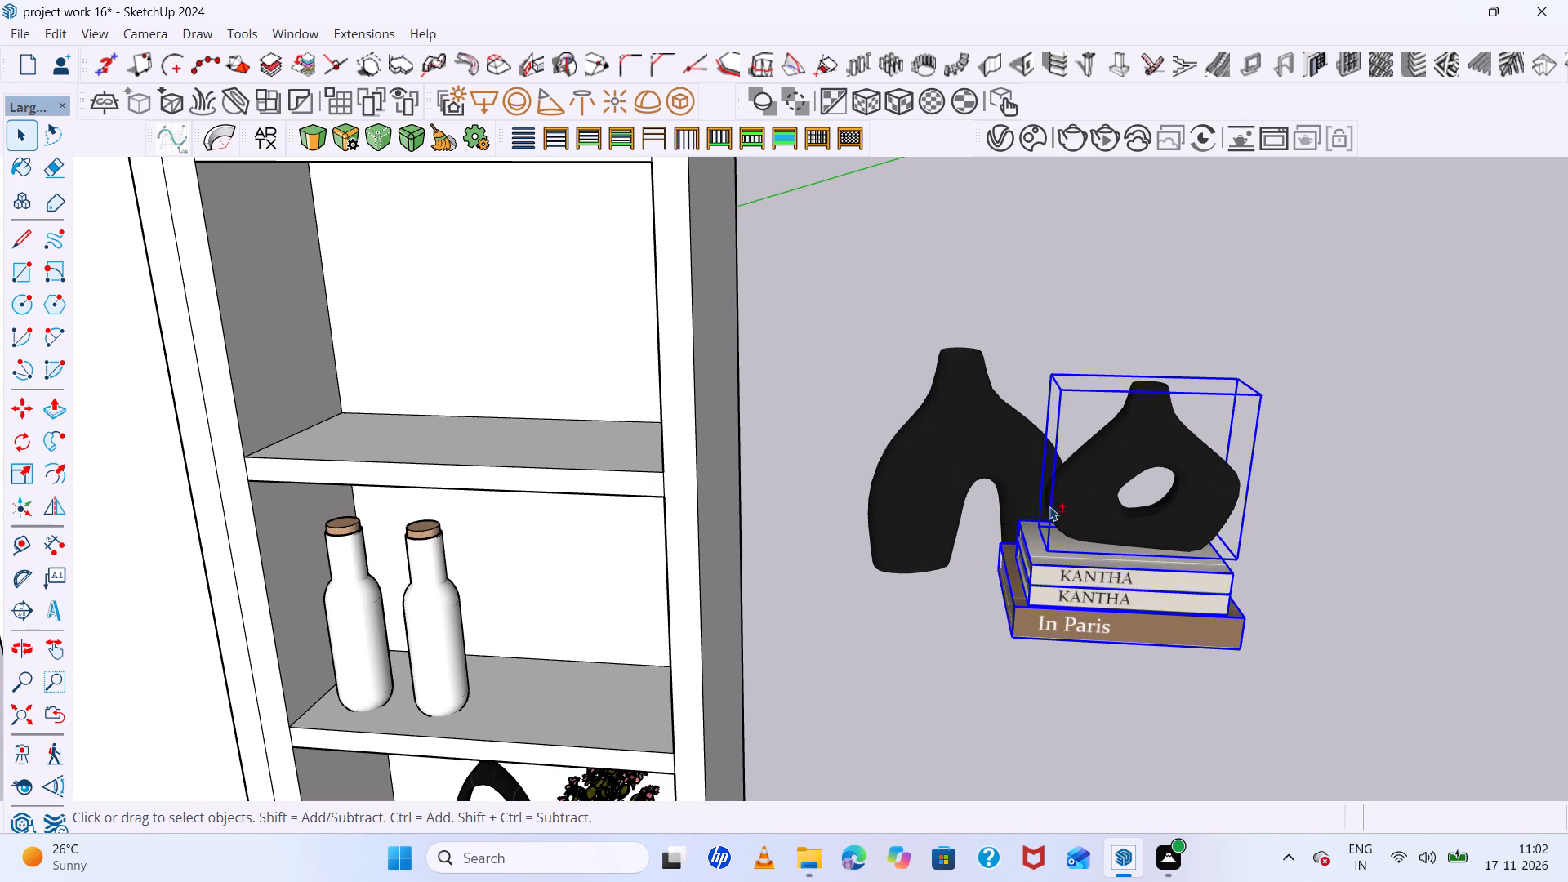
shift+click(986, 490)
shift+click(947, 481)
shift+scroll(915, 481, down, 11)
middle_drag(924, 514, 1051, 498)
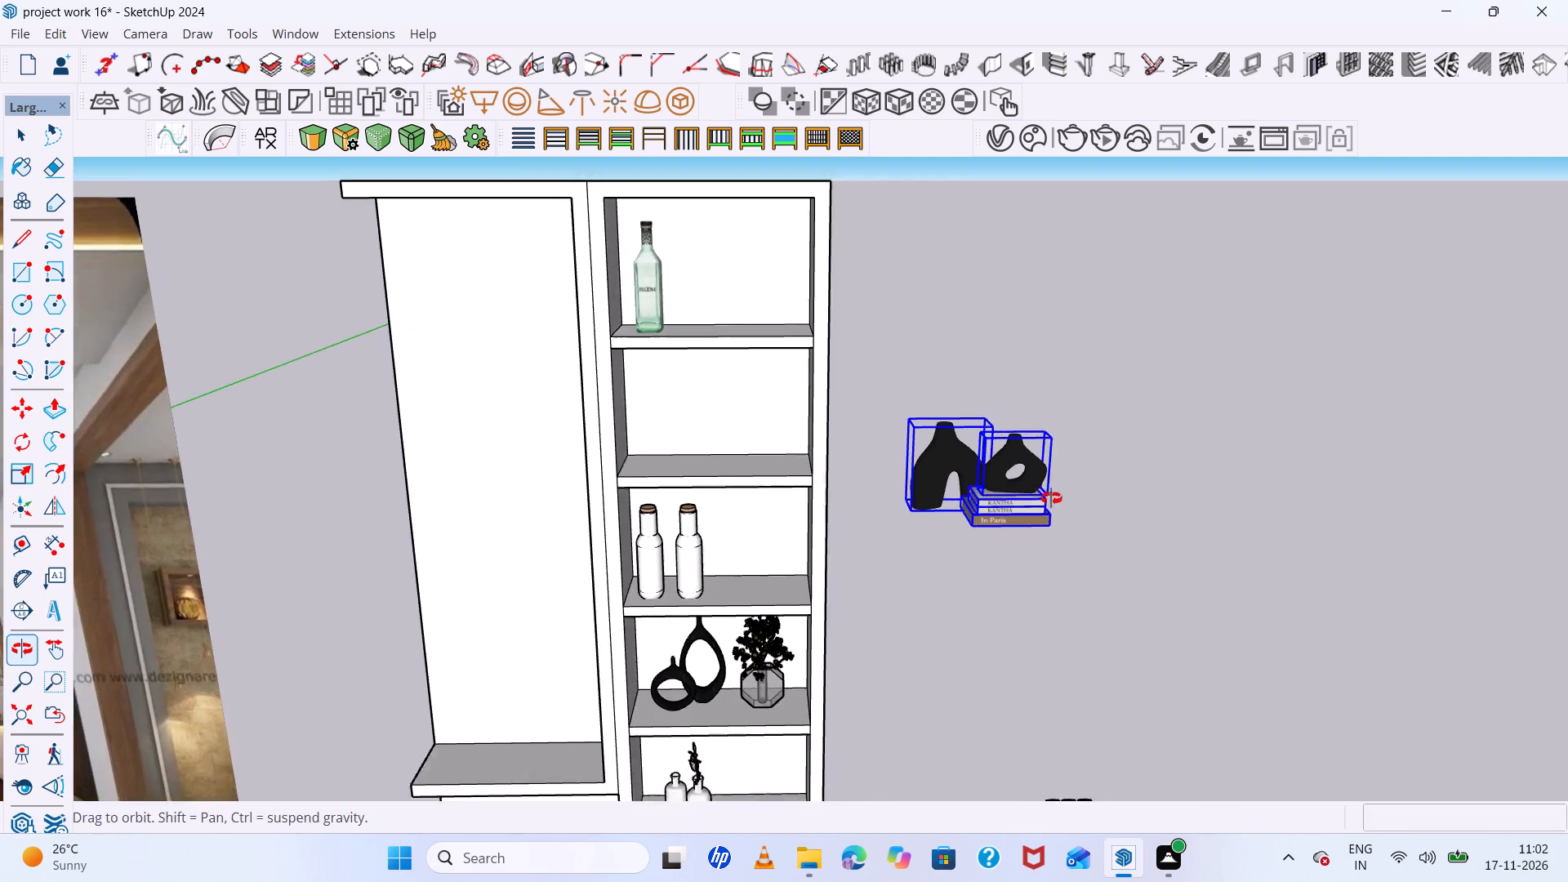
middle_drag(1051, 498, 1057, 498)
key(m)
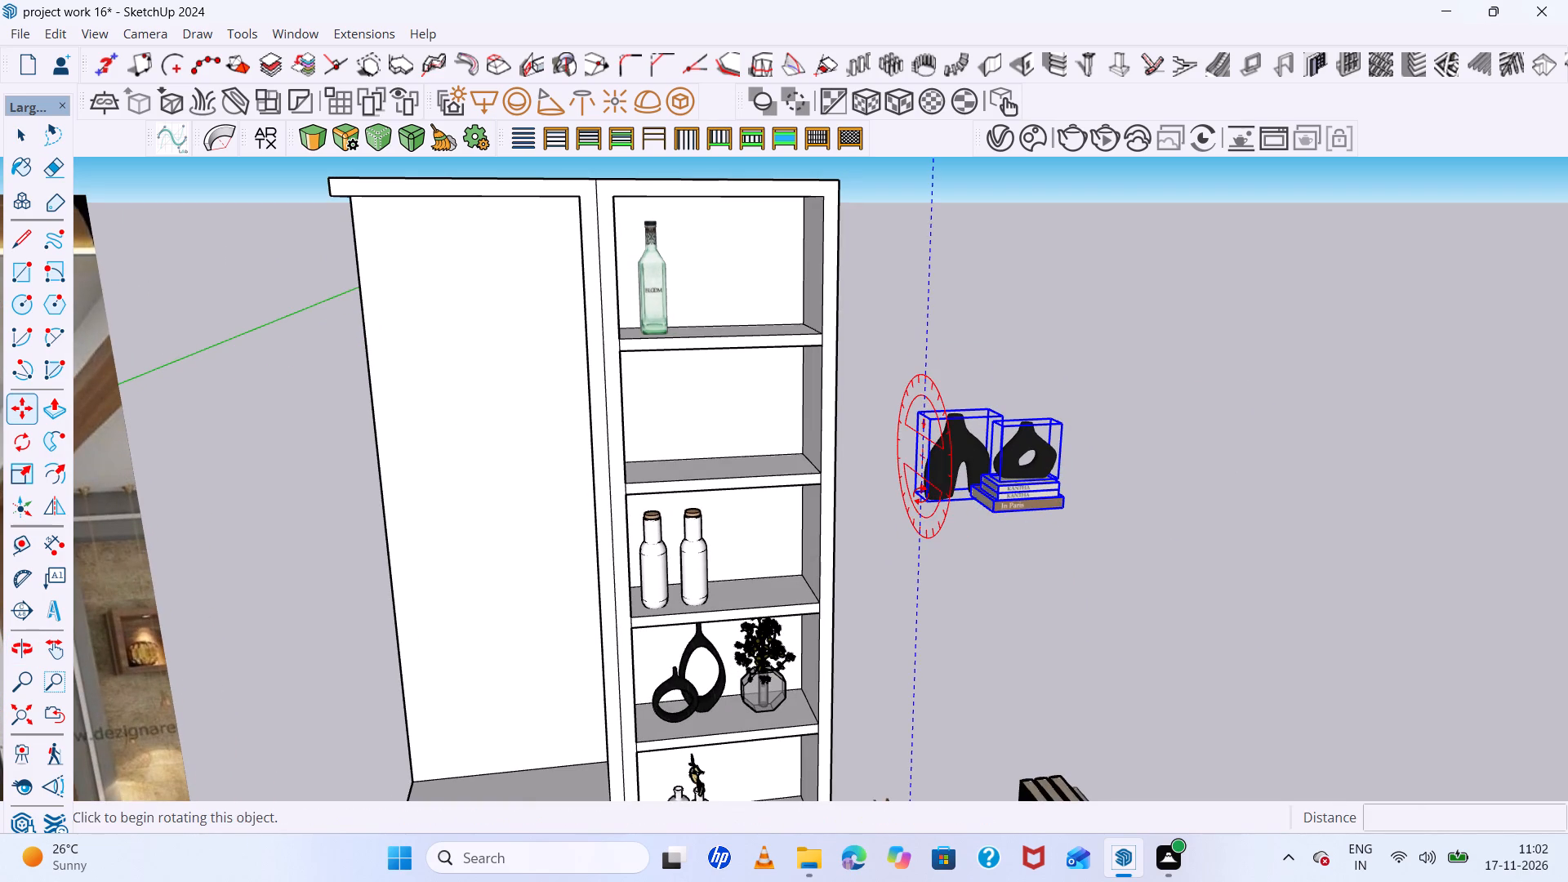
click(932, 505)
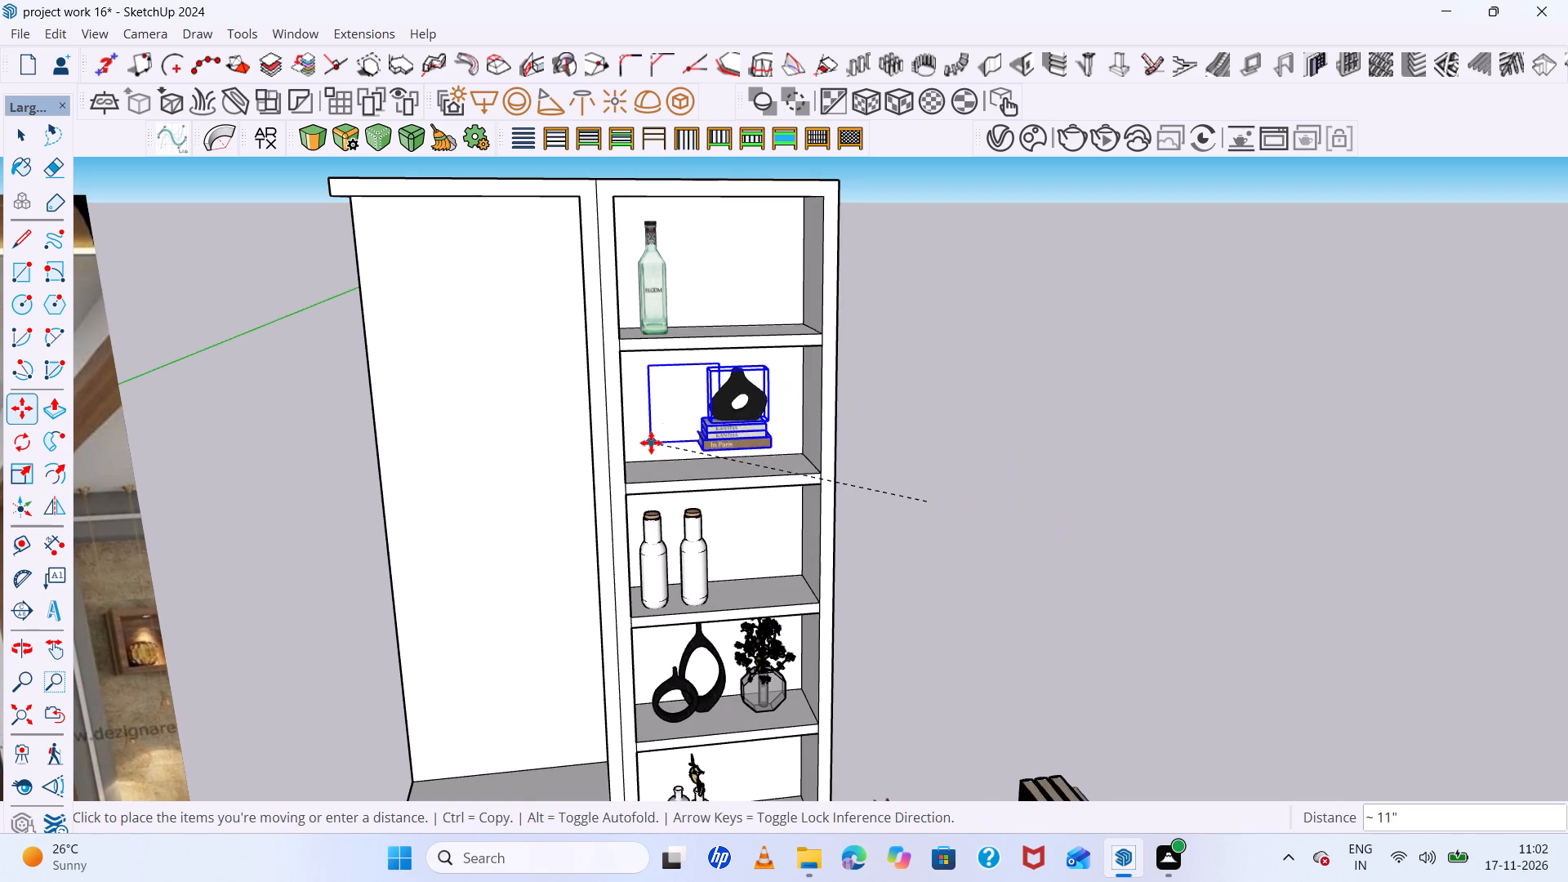
click(658, 472)
Adjust the vases and books inside the compartment, moving the book stack back from the shelf's front edge.
scroll(781, 451, up, 5)
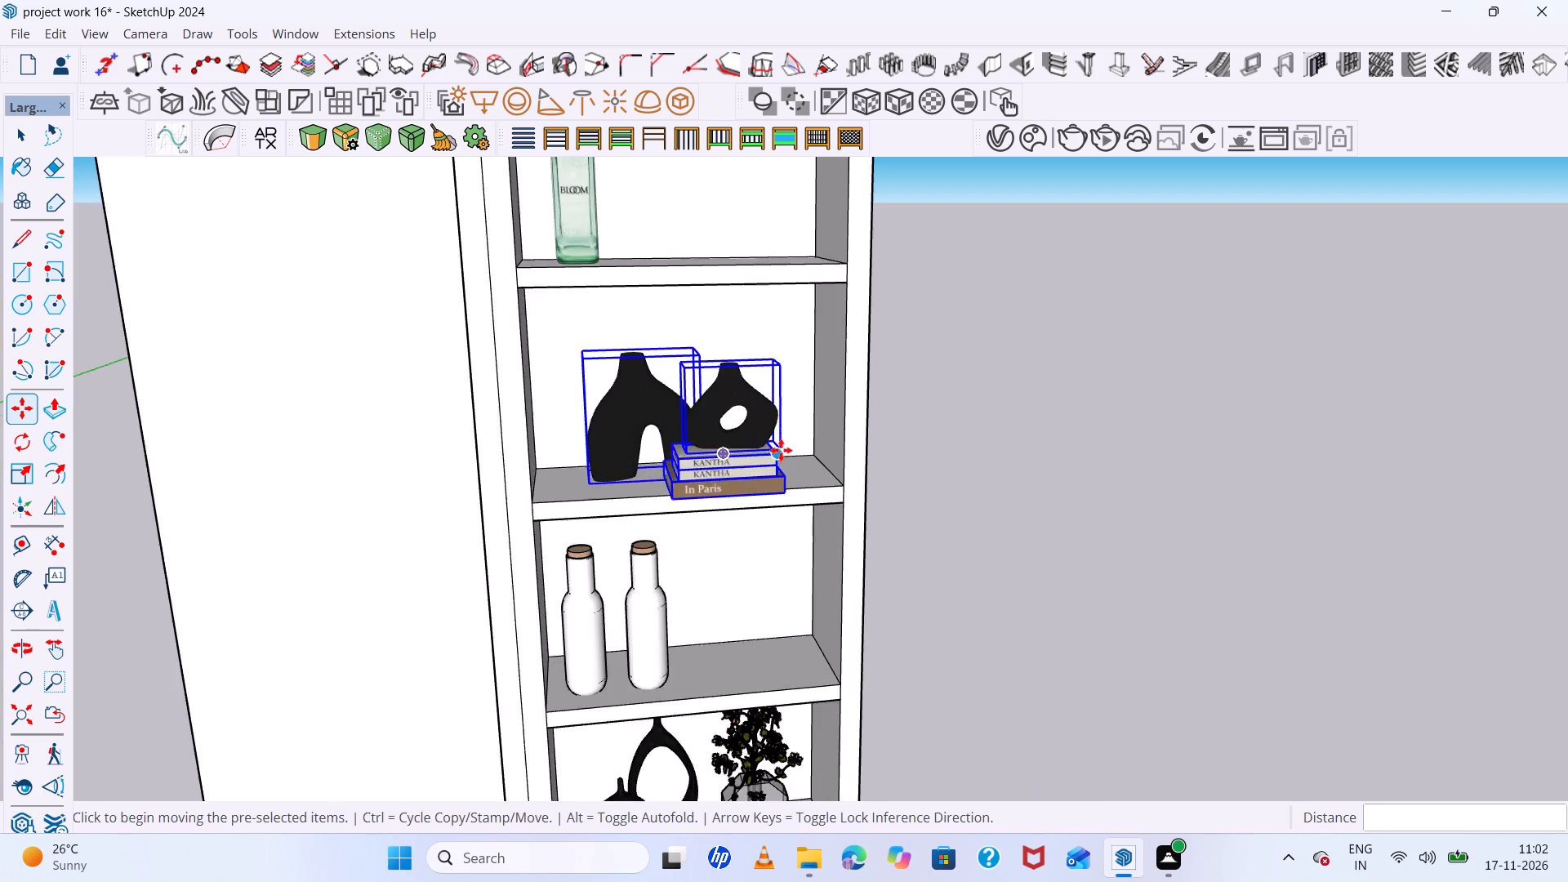
scroll(781, 450, up, 6)
middle_drag(751, 448, 829, 601)
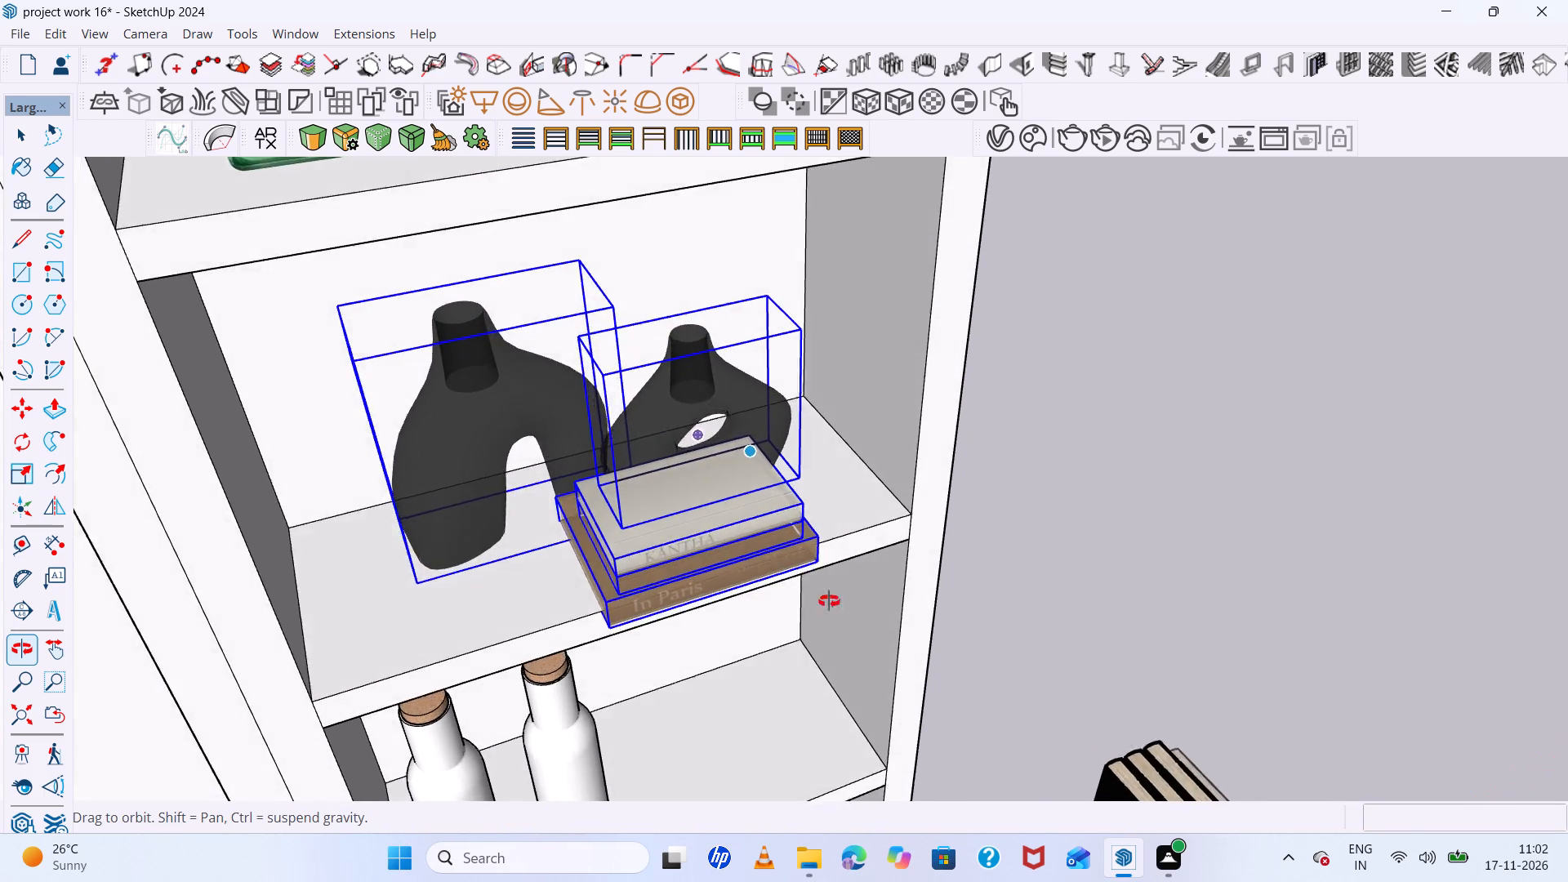
middle_drag(829, 601, 762, 599)
scroll(806, 556, up, 6)
click(783, 574)
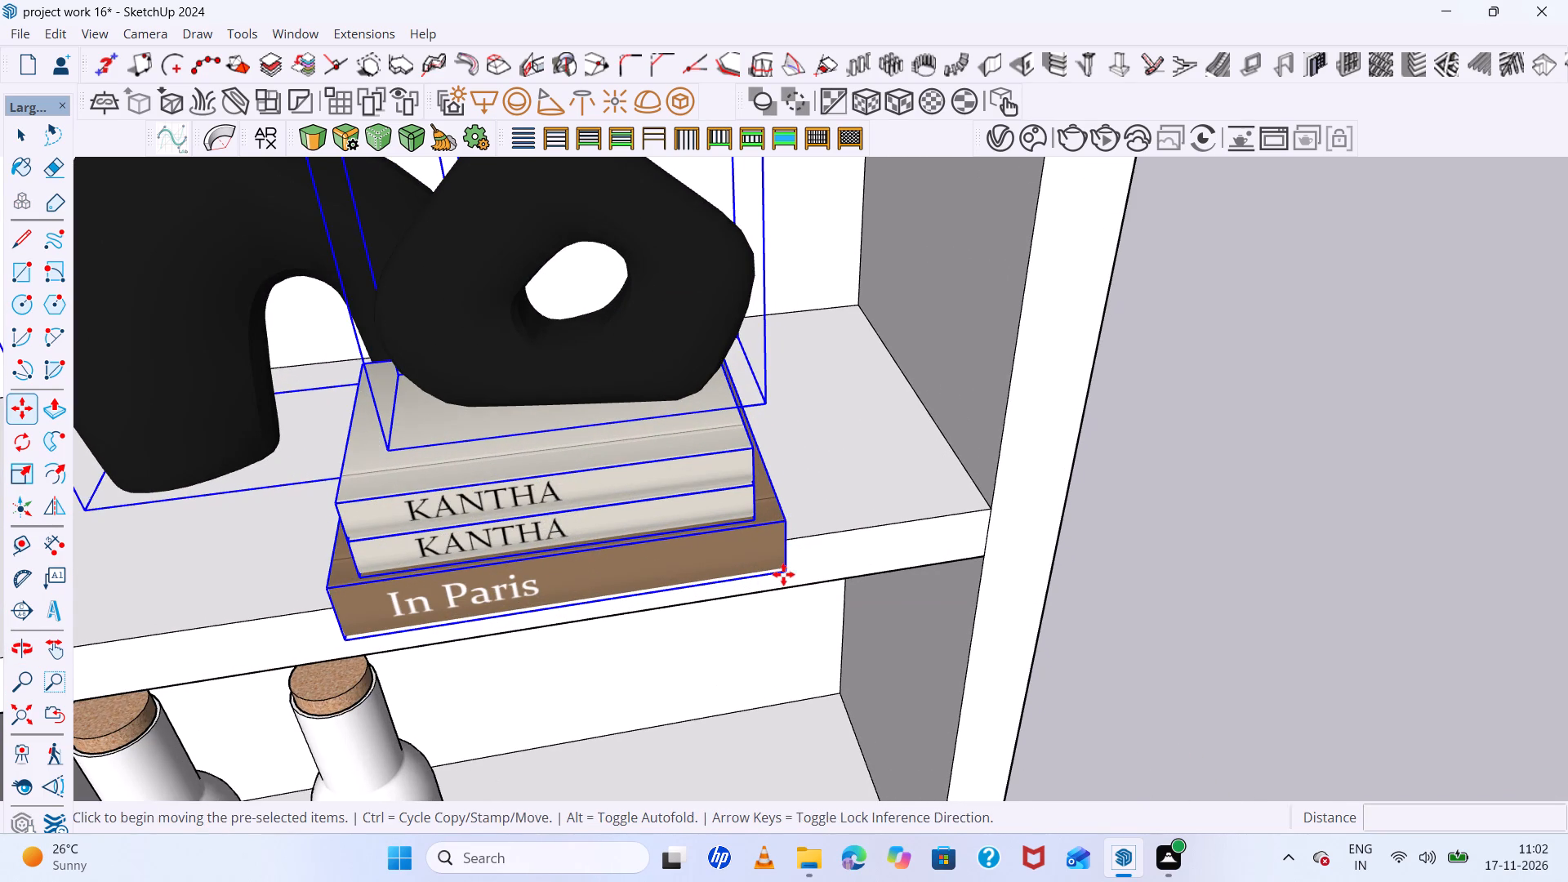
click(777, 519)
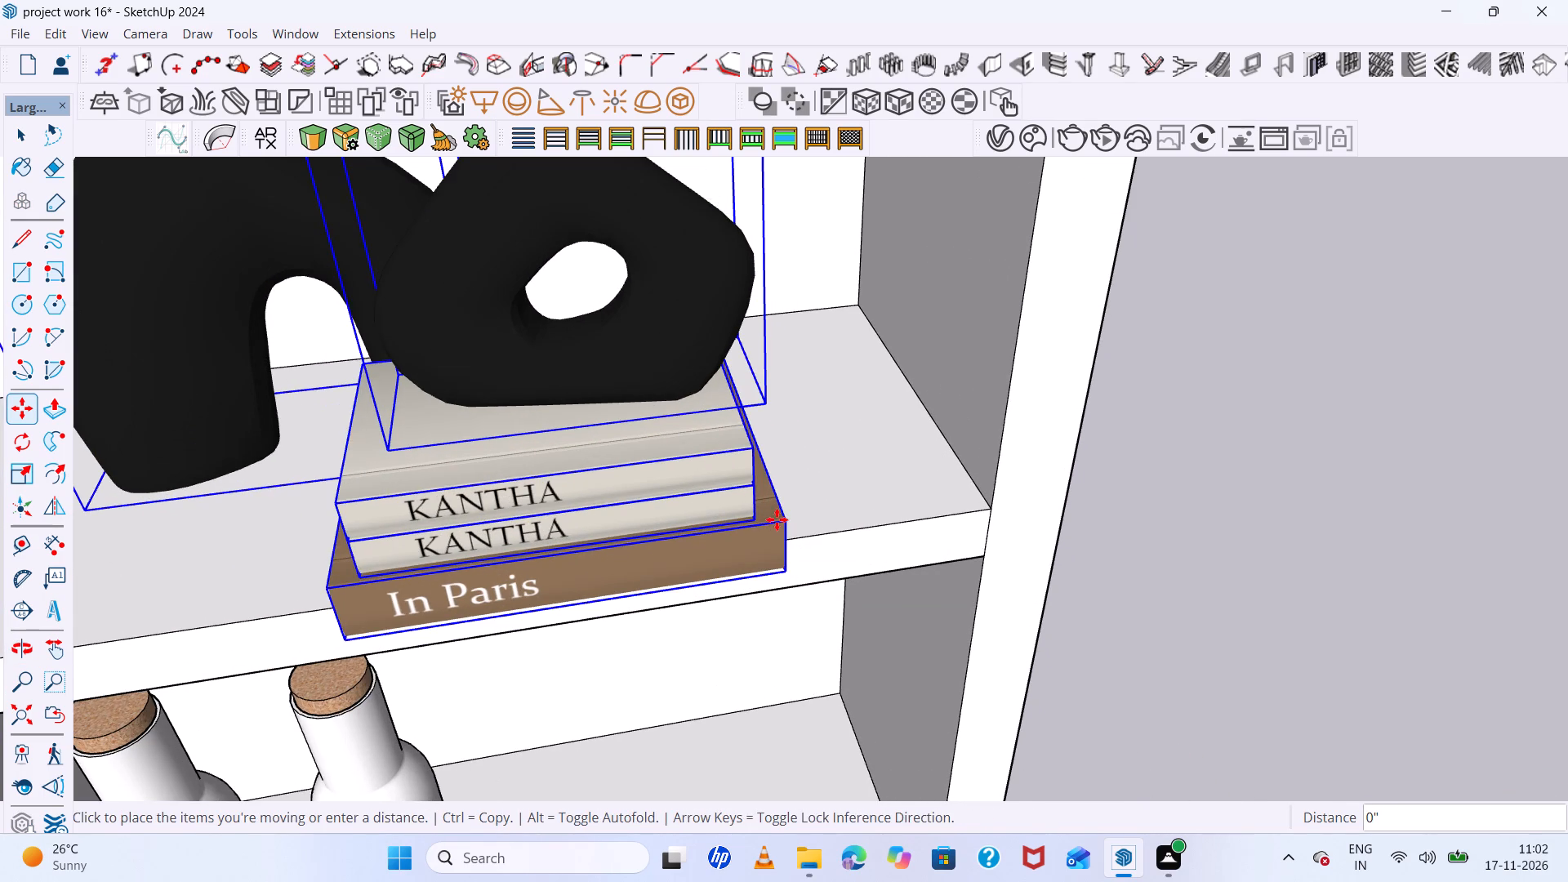
scroll(766, 498, down, 13)
middle_drag(840, 542, 651, 399)
scroll(716, 475, up, 6)
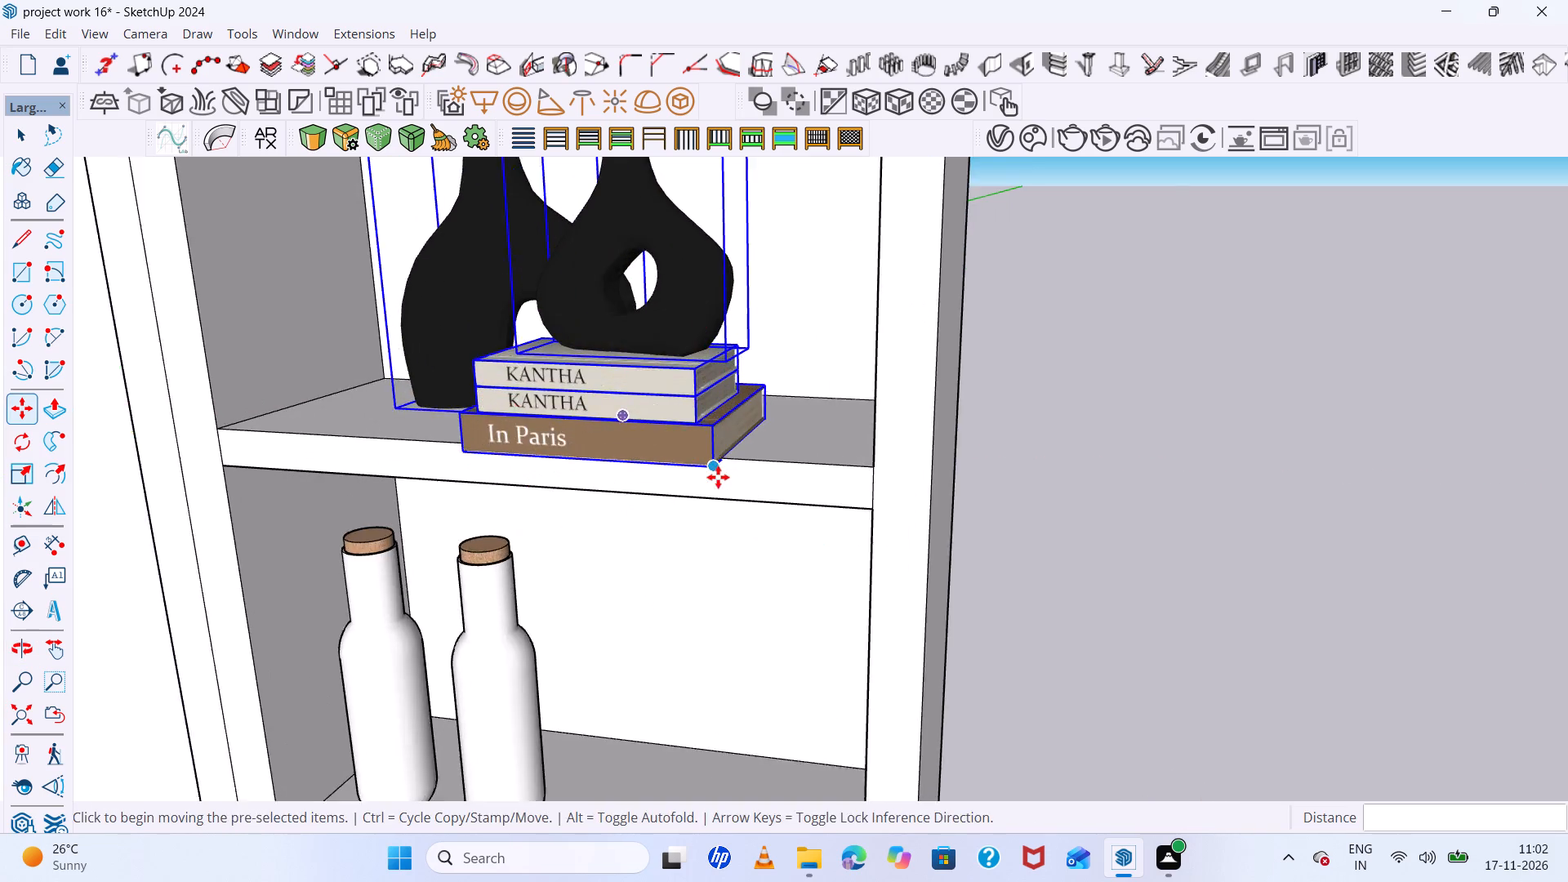
scroll(718, 477, up, 6)
middle_drag(686, 503, 572, 597)
scroll(755, 389, up, 5)
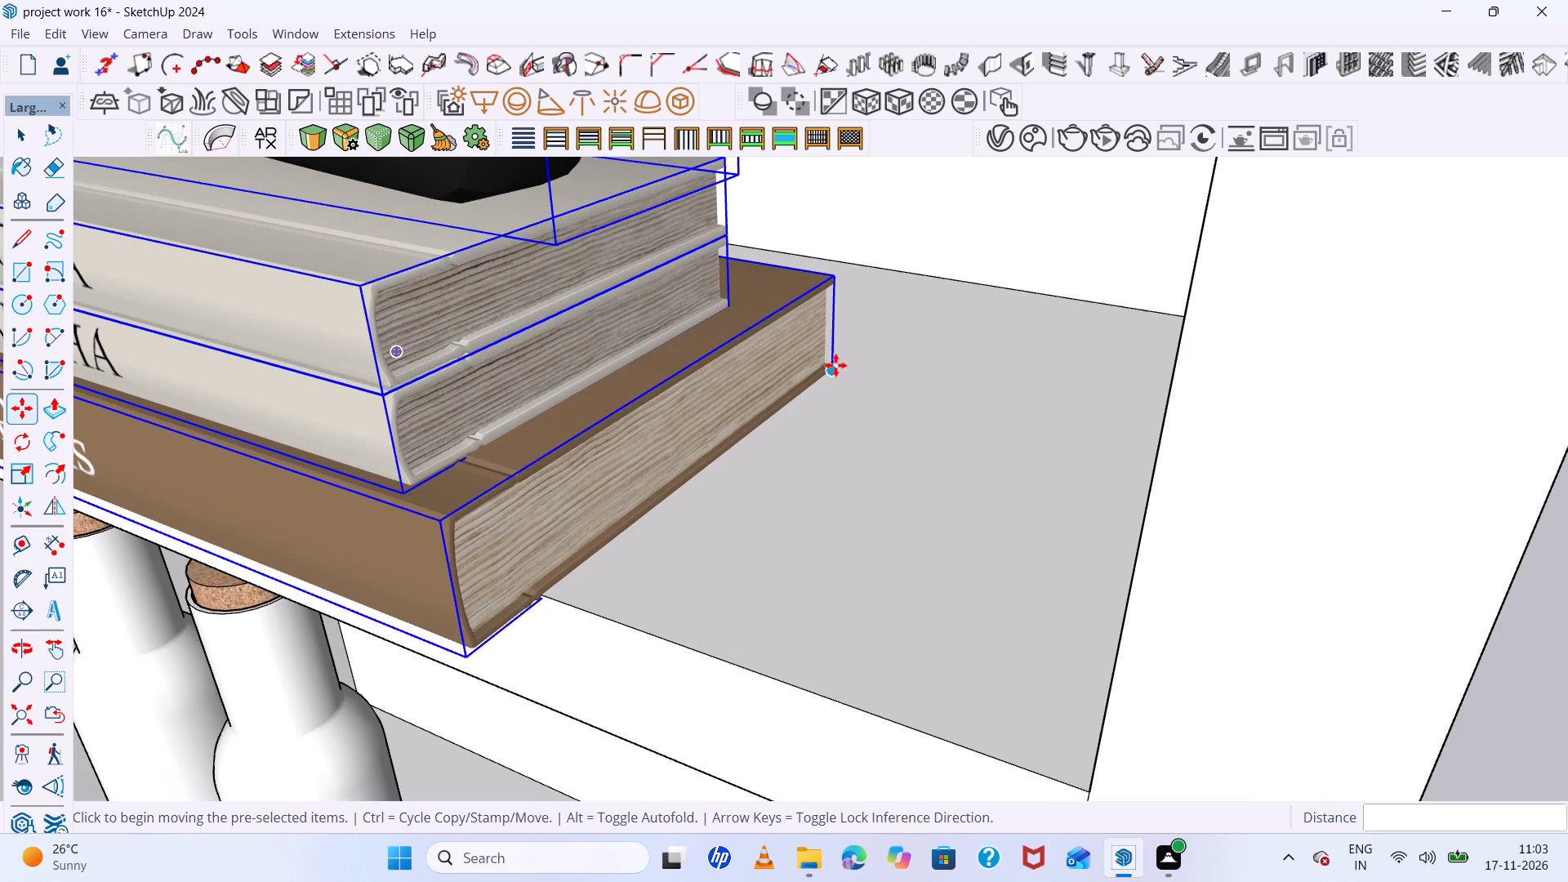
click(835, 366)
click(931, 298)
Reposition the vases and books once more so they rest on the shelf near its front edge, and clear the selection.
scroll(839, 397, down, 15)
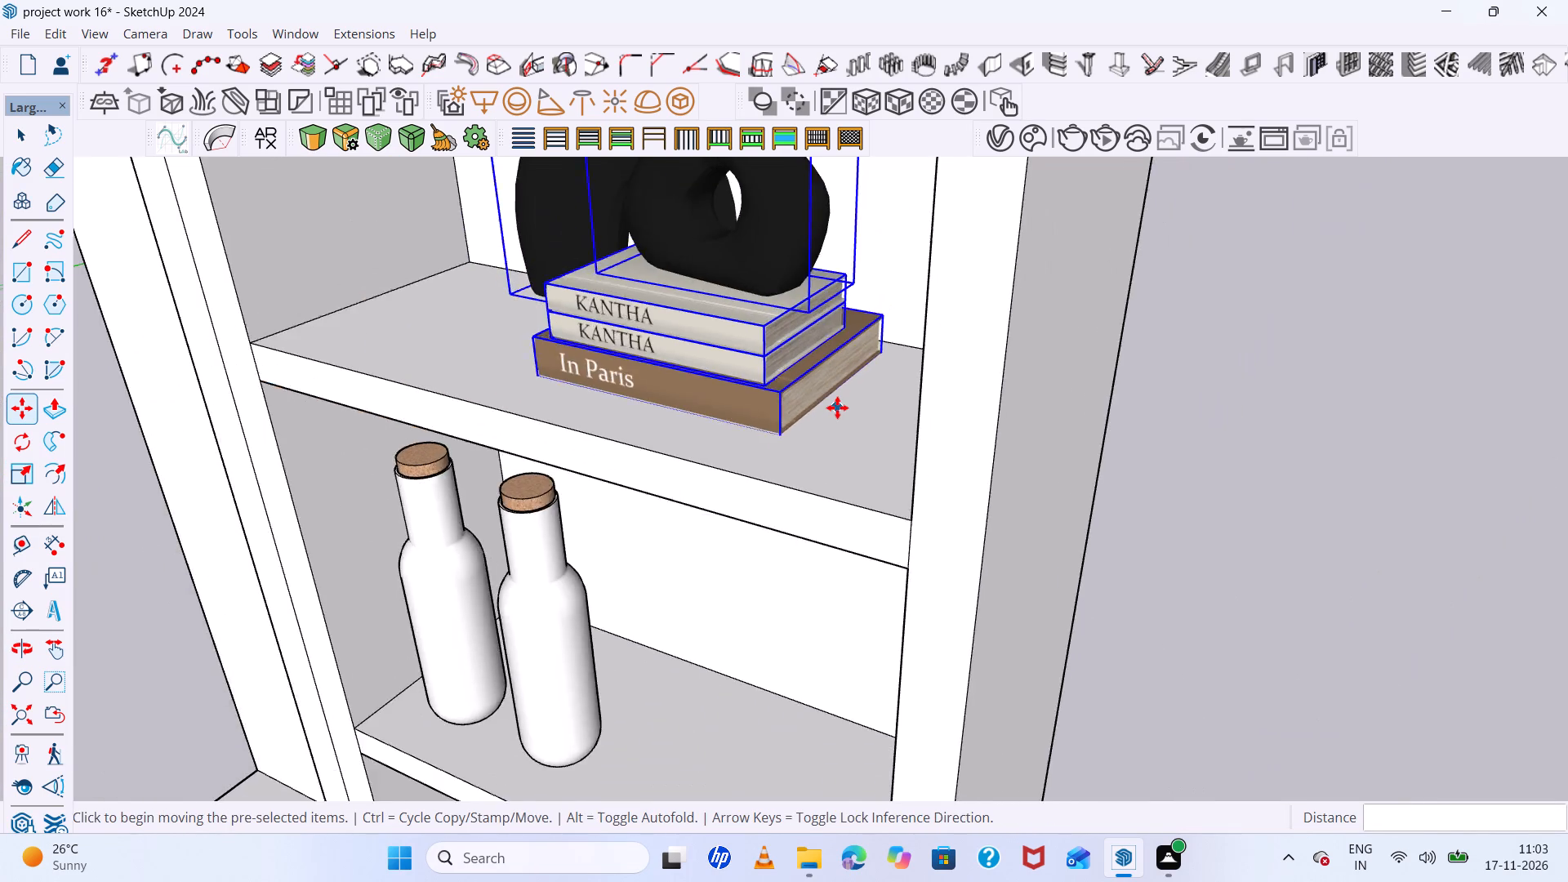
scroll(837, 408, down, 12)
middle_drag(853, 467, 1116, 500)
scroll(835, 269, up, 15)
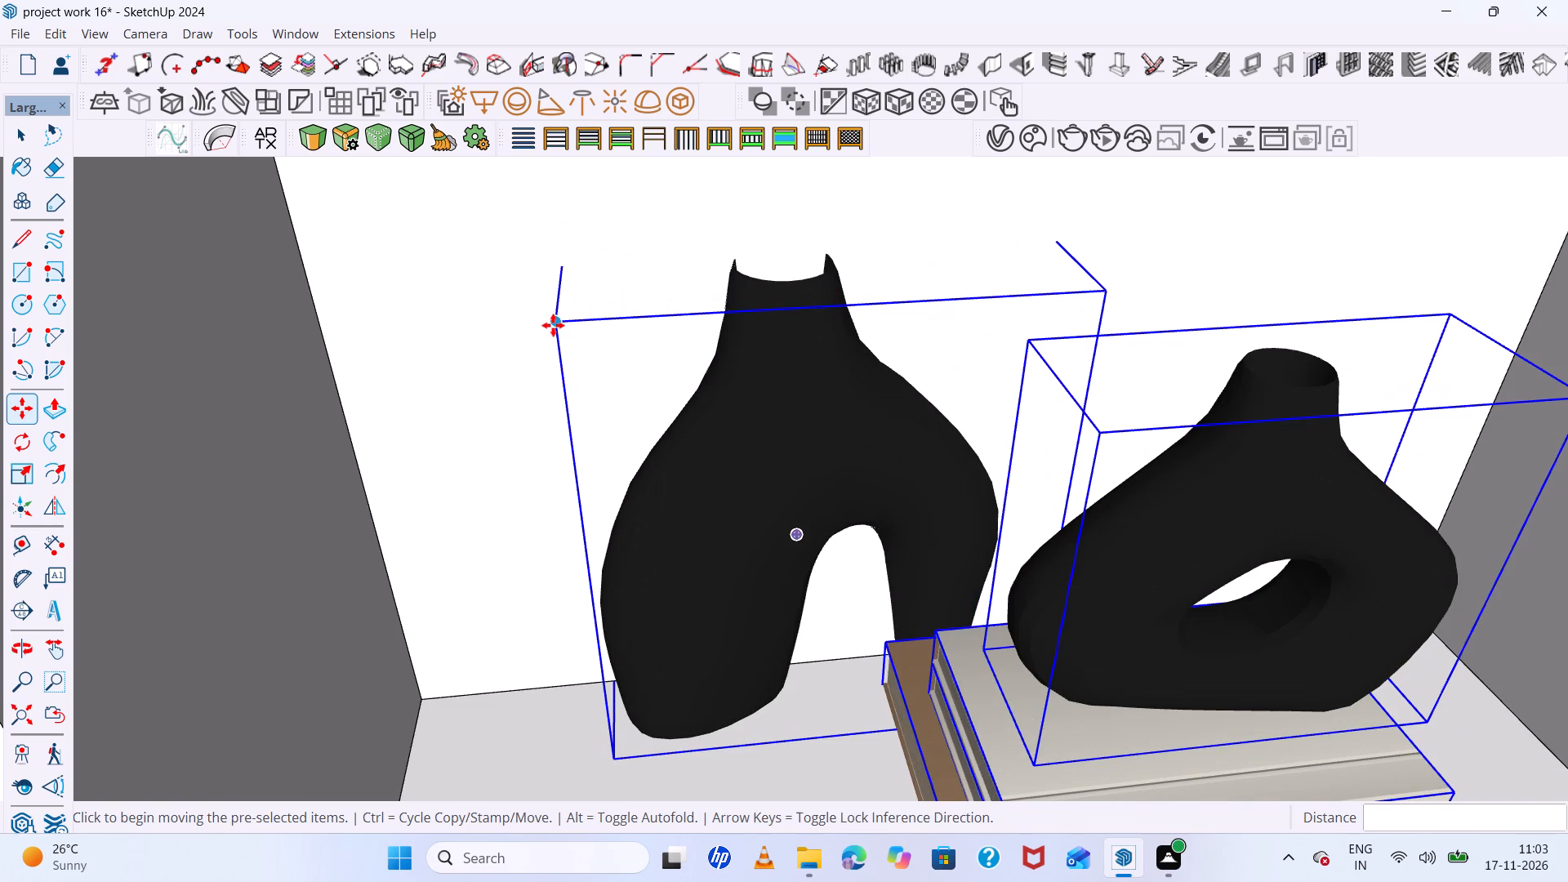
click(552, 325)
click(542, 428)
scroll(529, 420, down, 15)
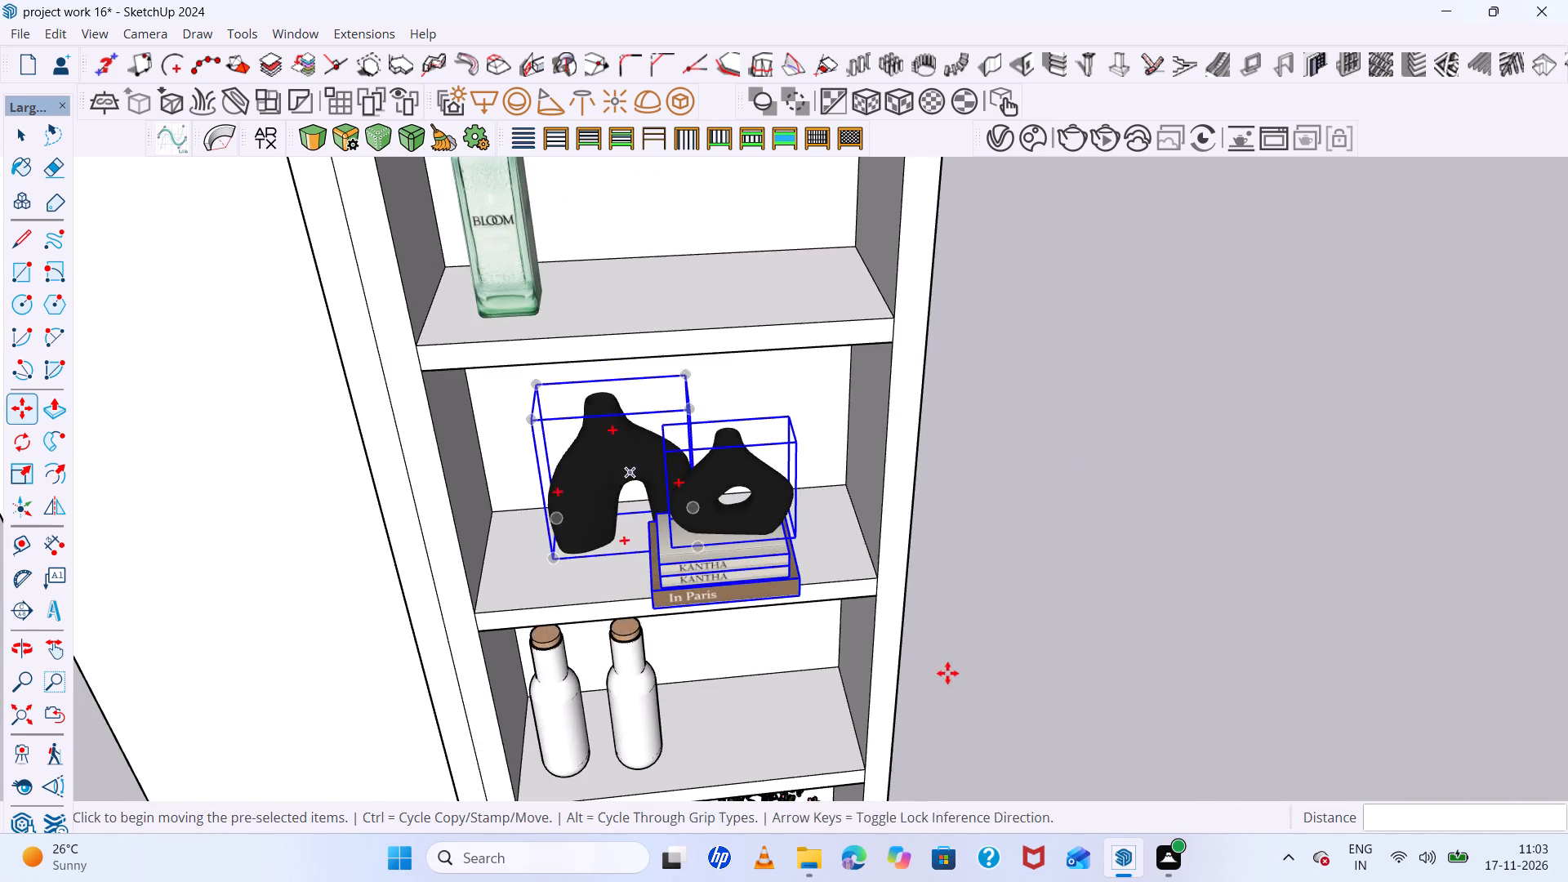
middle_drag(938, 601, 836, 417)
key(space)
click(1083, 506)
Examine the whole shelving unit beside the reference image and the loose books and mirror still standing next to it.
scroll(1027, 559, down, 3)
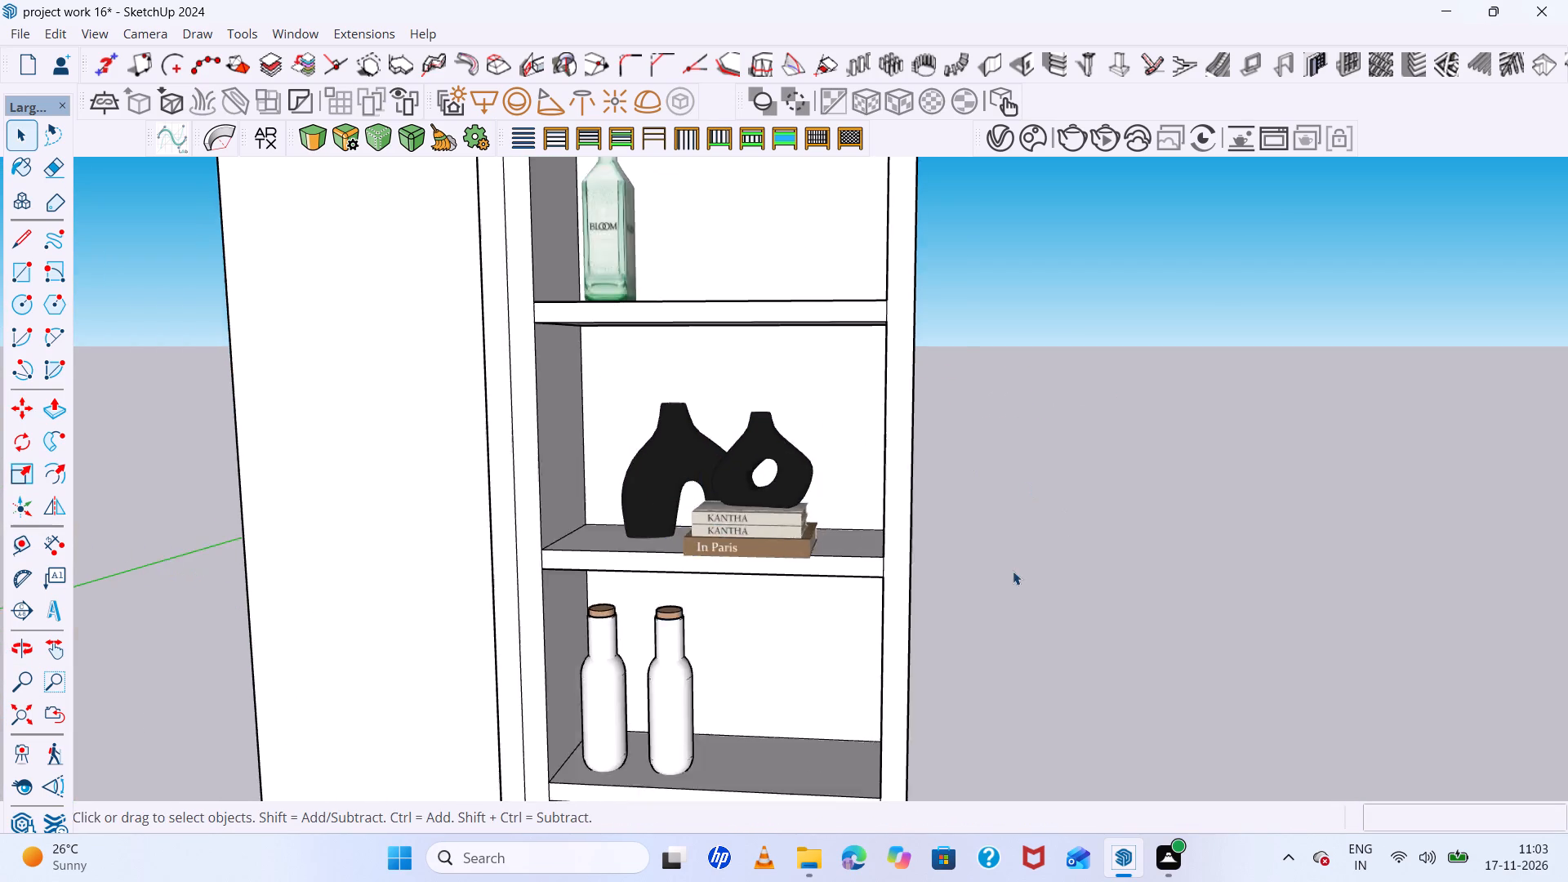
scroll(1013, 571, down, 11)
scroll(900, 513, up, 13)
middle_drag(942, 568, 941, 505)
scroll(1089, 668, down, 6)
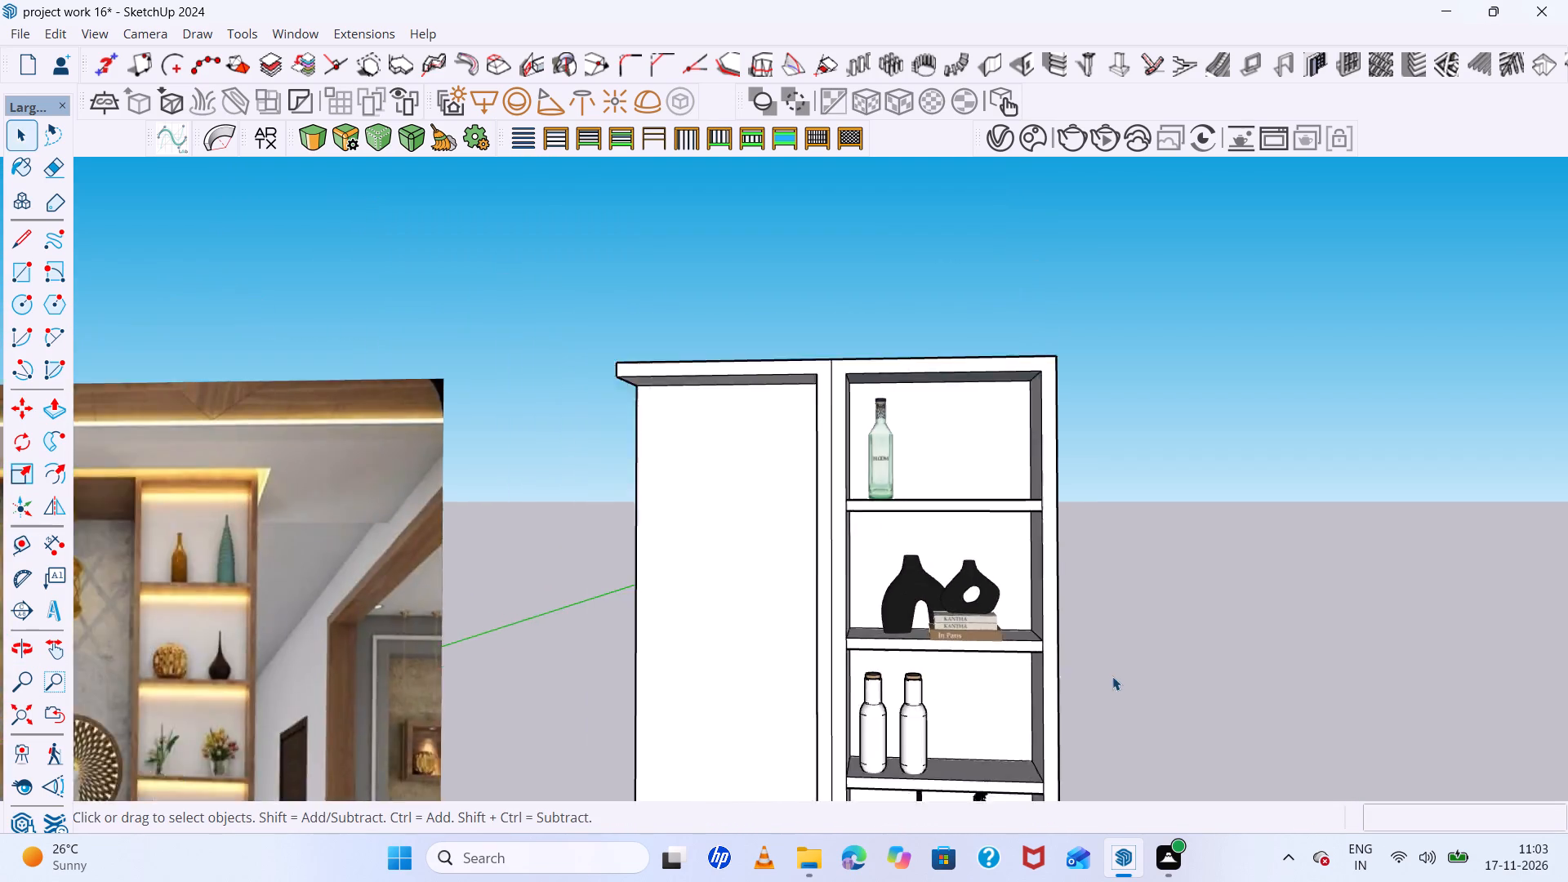
scroll(1112, 676, down, 9)
scroll(784, 482, down, 14)
scroll(950, 584, down, 5)
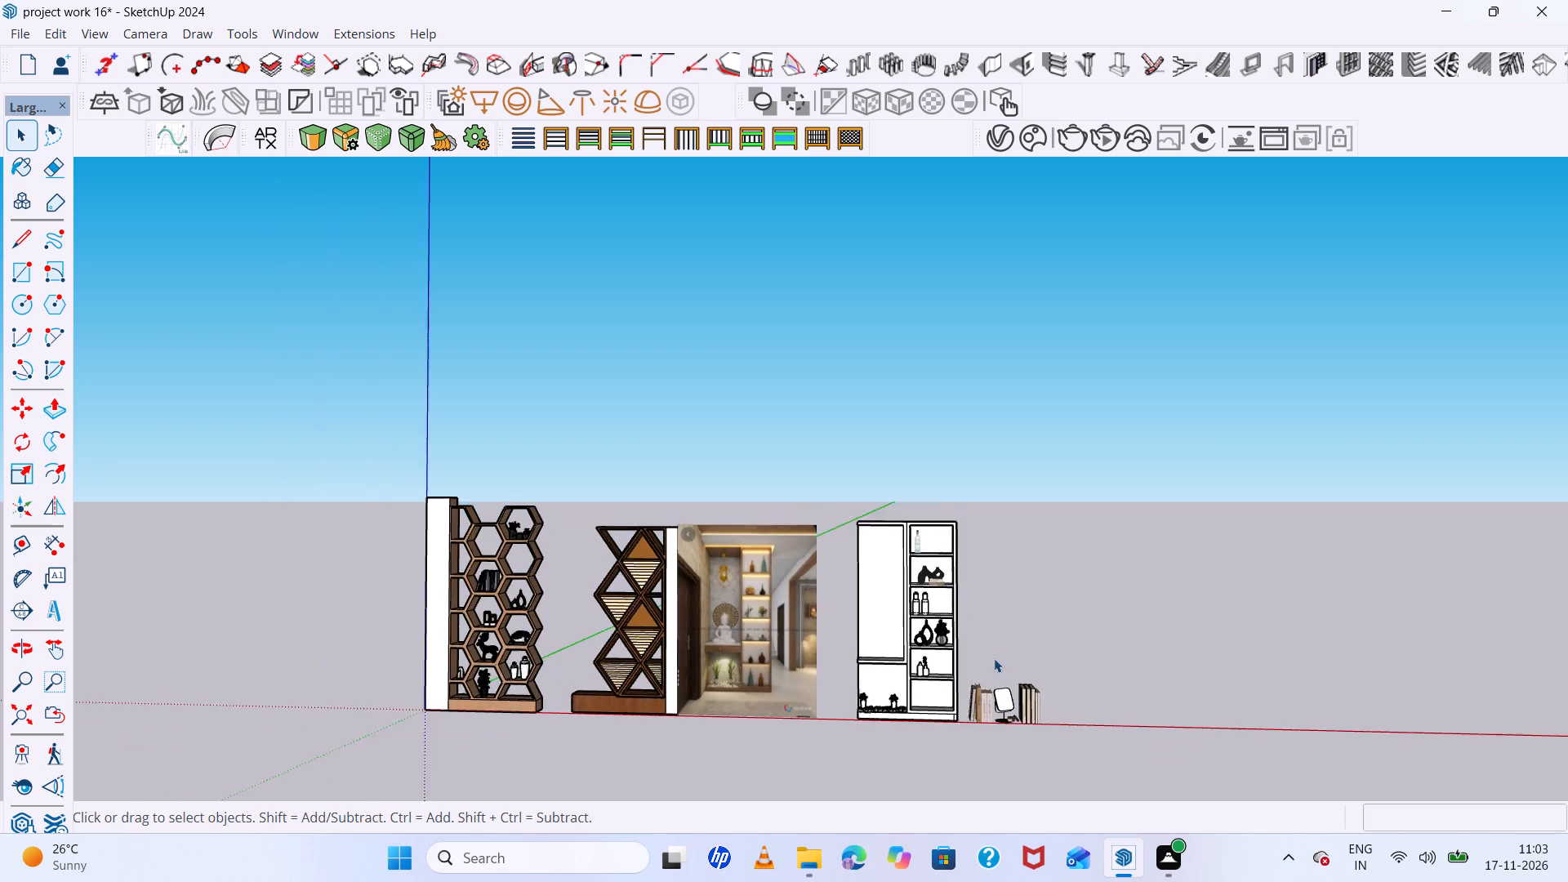
scroll(994, 658, up, 6)
scroll(1011, 742, up, 6)
scroll(1071, 718, down, 6)
middle_drag(1071, 715, 1060, 635)
scroll(1073, 728, up, 6)
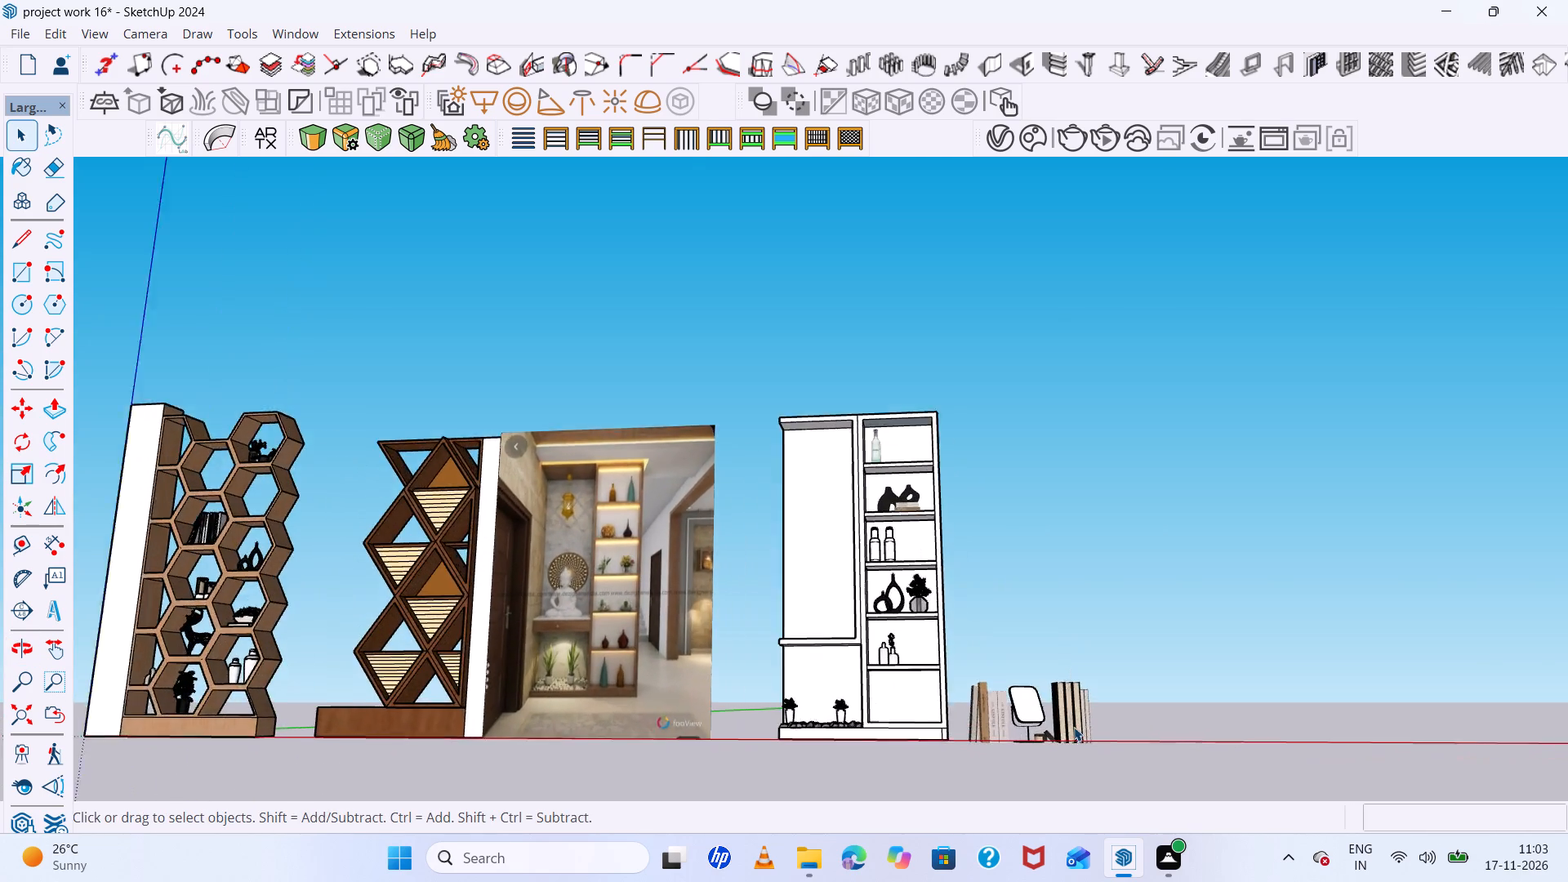
scroll(1074, 727, up, 8)
scroll(946, 523, down, 8)
middle_drag(946, 524, 982, 630)
scroll(1045, 649, up, 6)
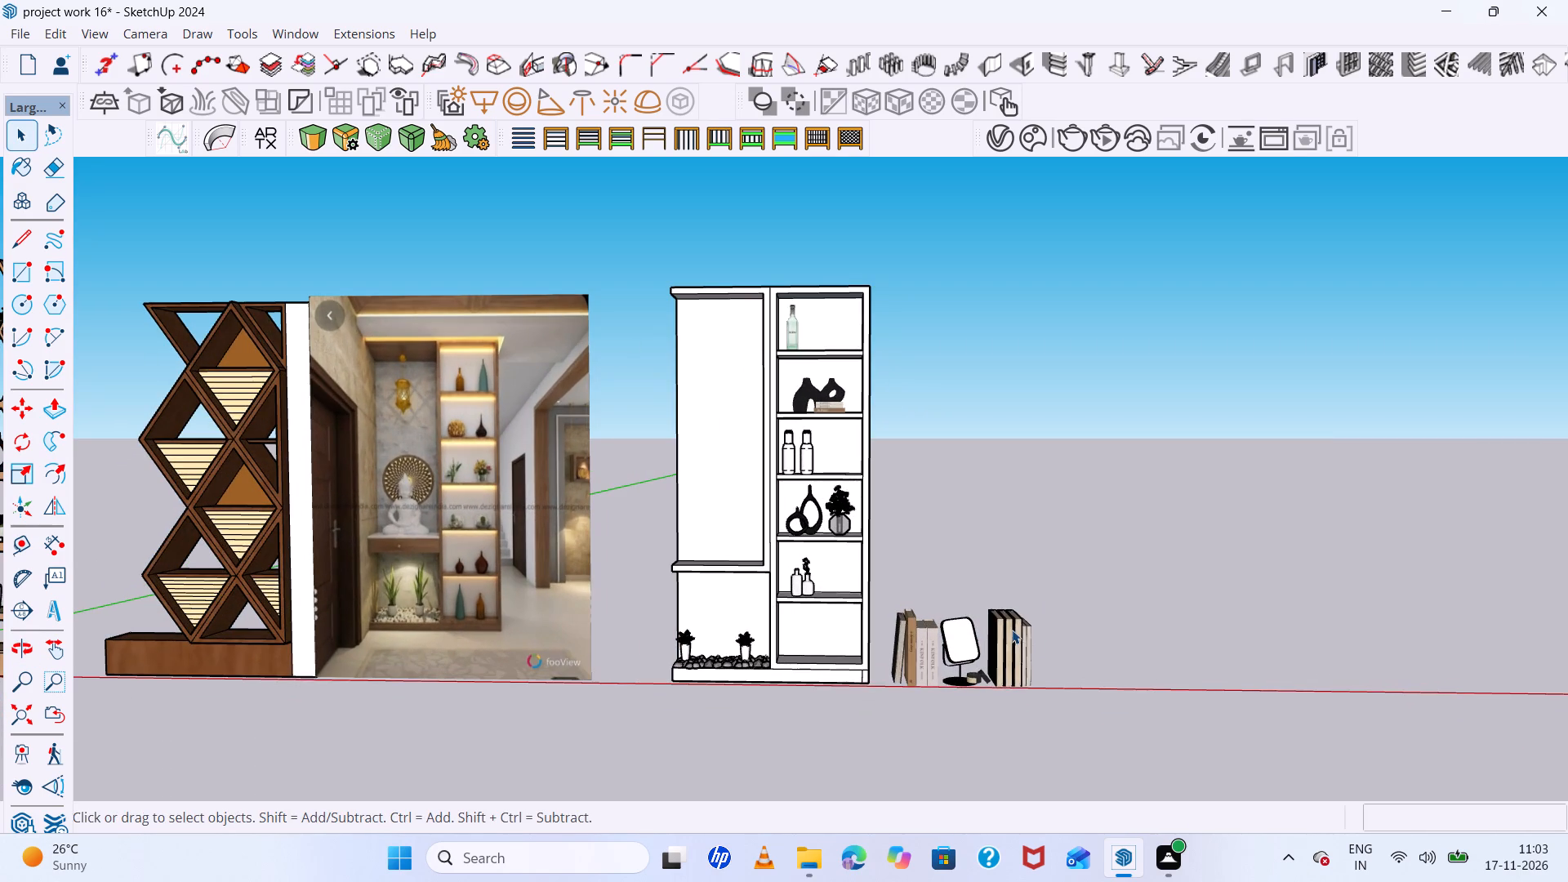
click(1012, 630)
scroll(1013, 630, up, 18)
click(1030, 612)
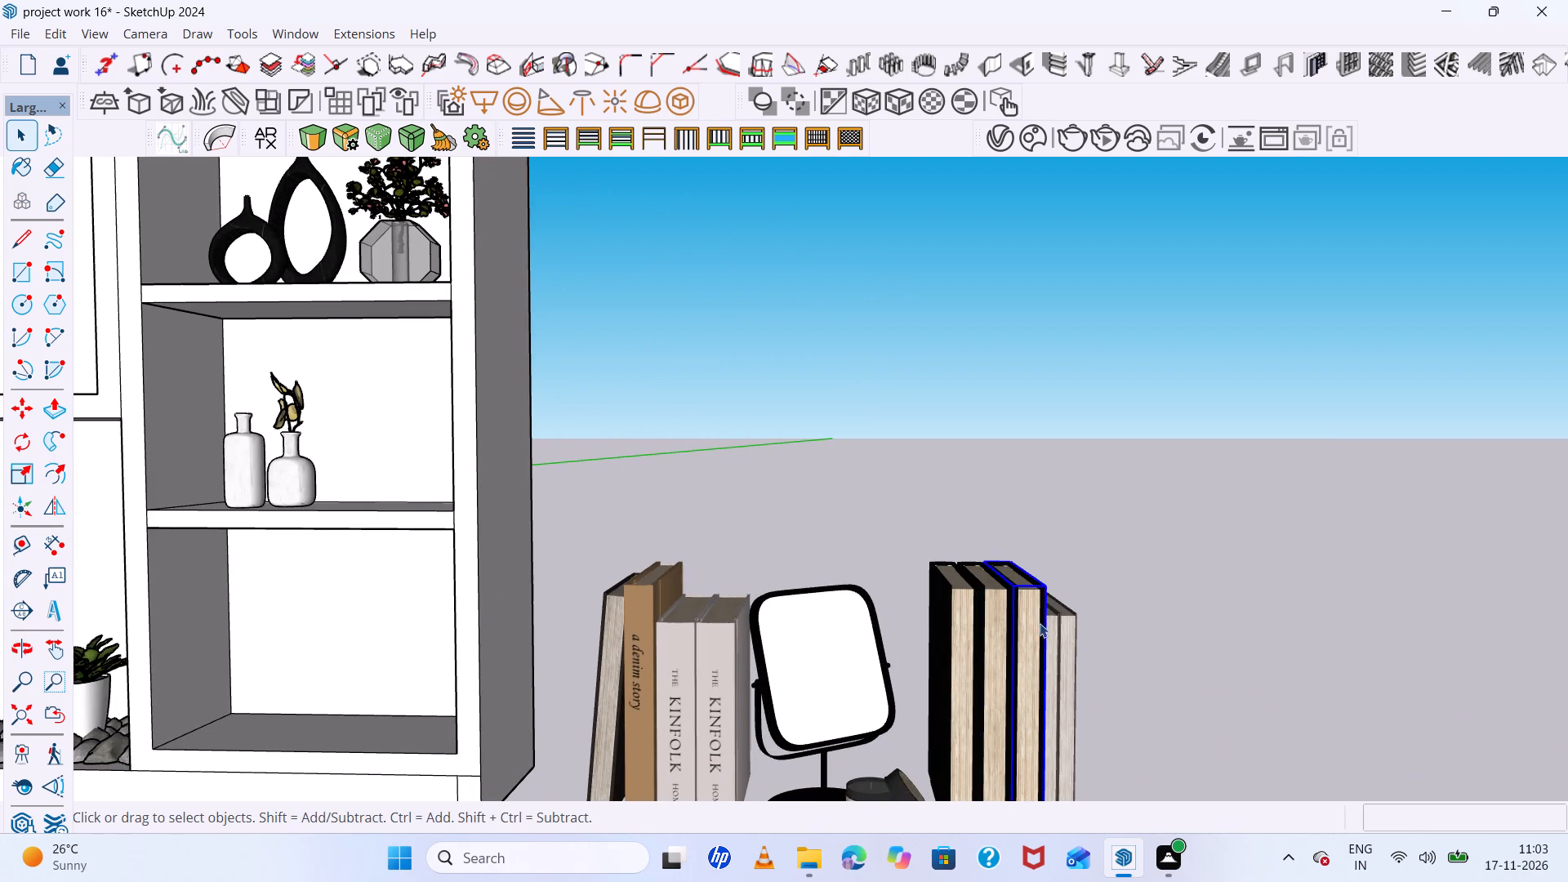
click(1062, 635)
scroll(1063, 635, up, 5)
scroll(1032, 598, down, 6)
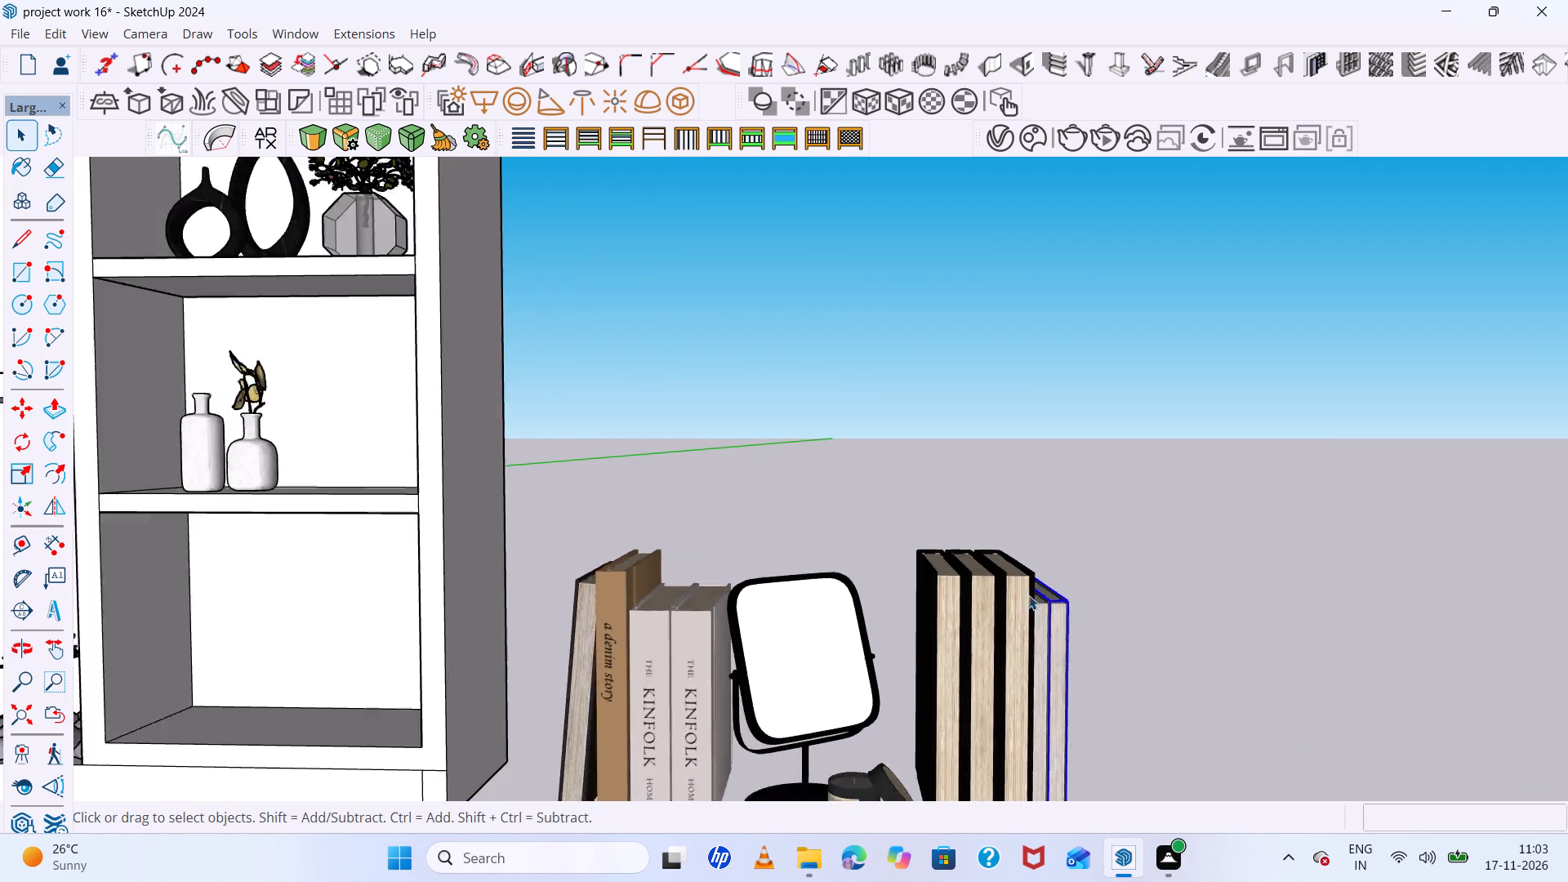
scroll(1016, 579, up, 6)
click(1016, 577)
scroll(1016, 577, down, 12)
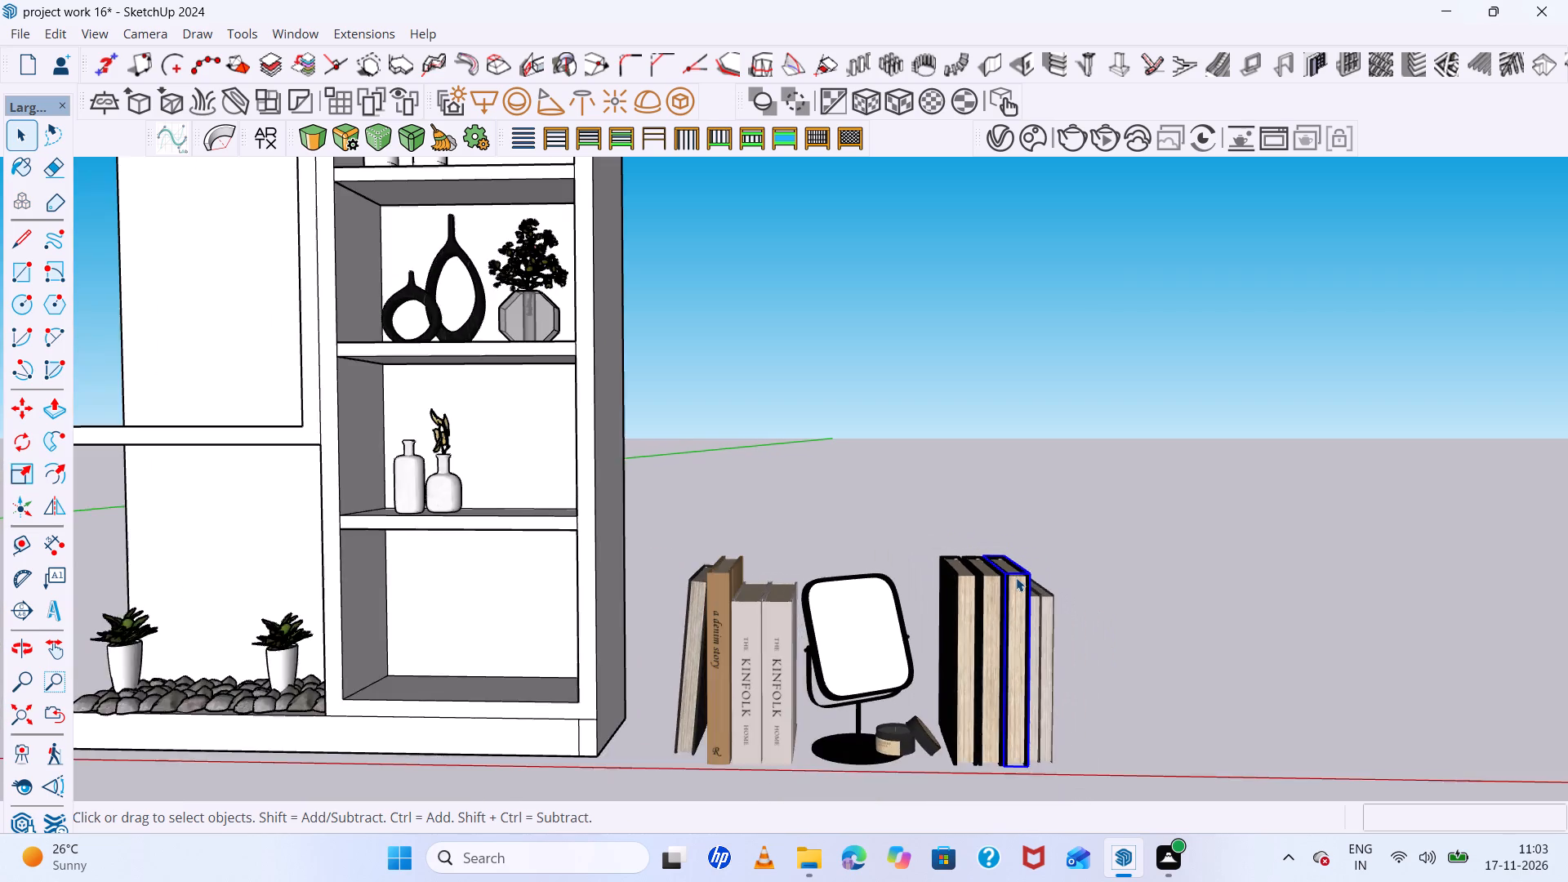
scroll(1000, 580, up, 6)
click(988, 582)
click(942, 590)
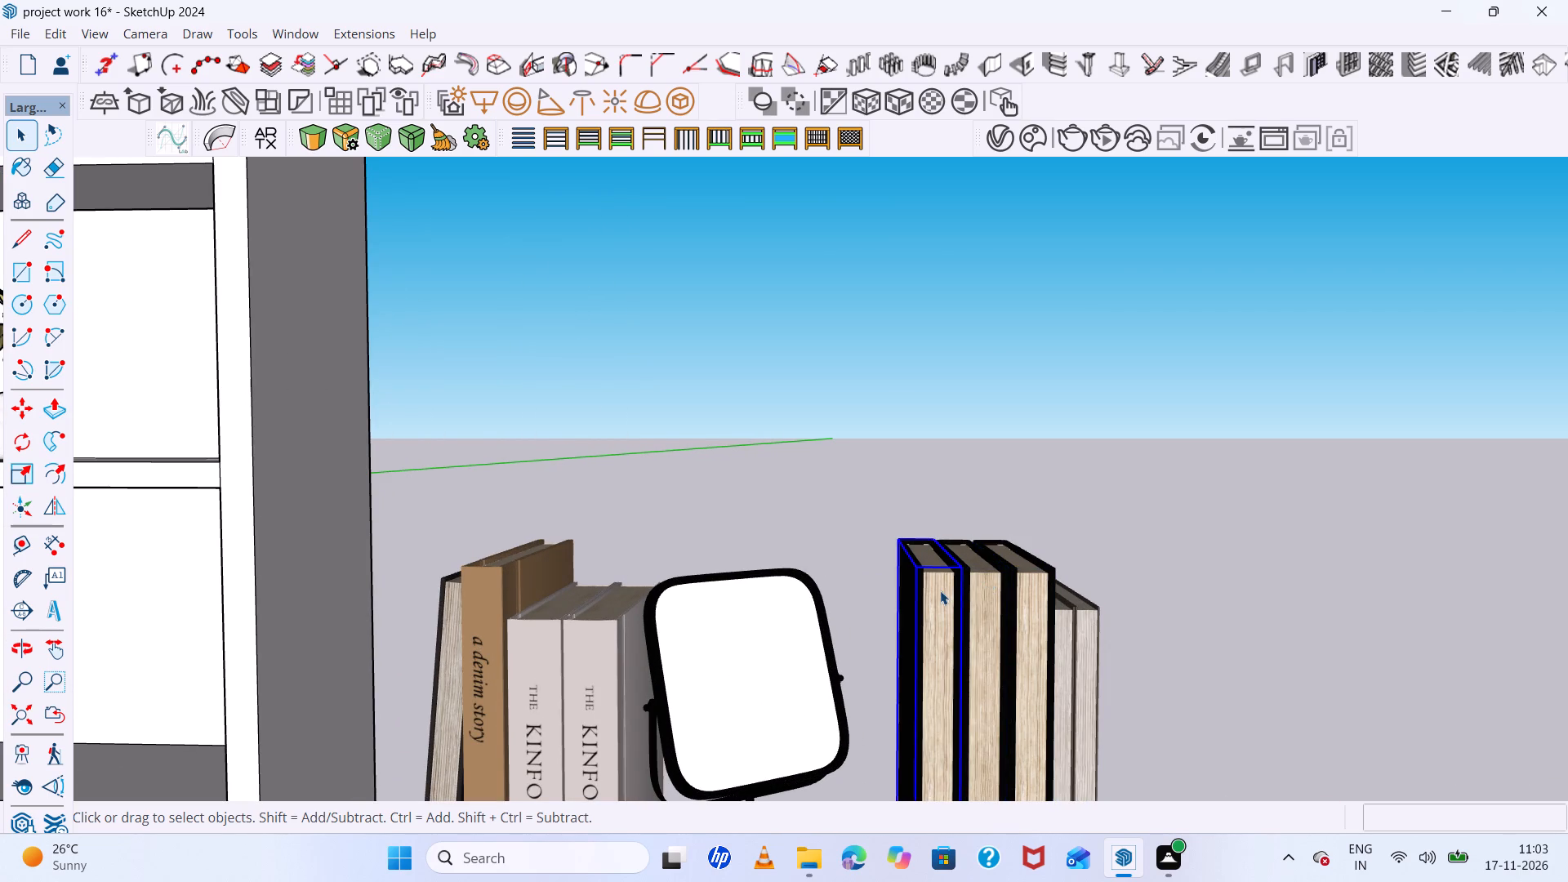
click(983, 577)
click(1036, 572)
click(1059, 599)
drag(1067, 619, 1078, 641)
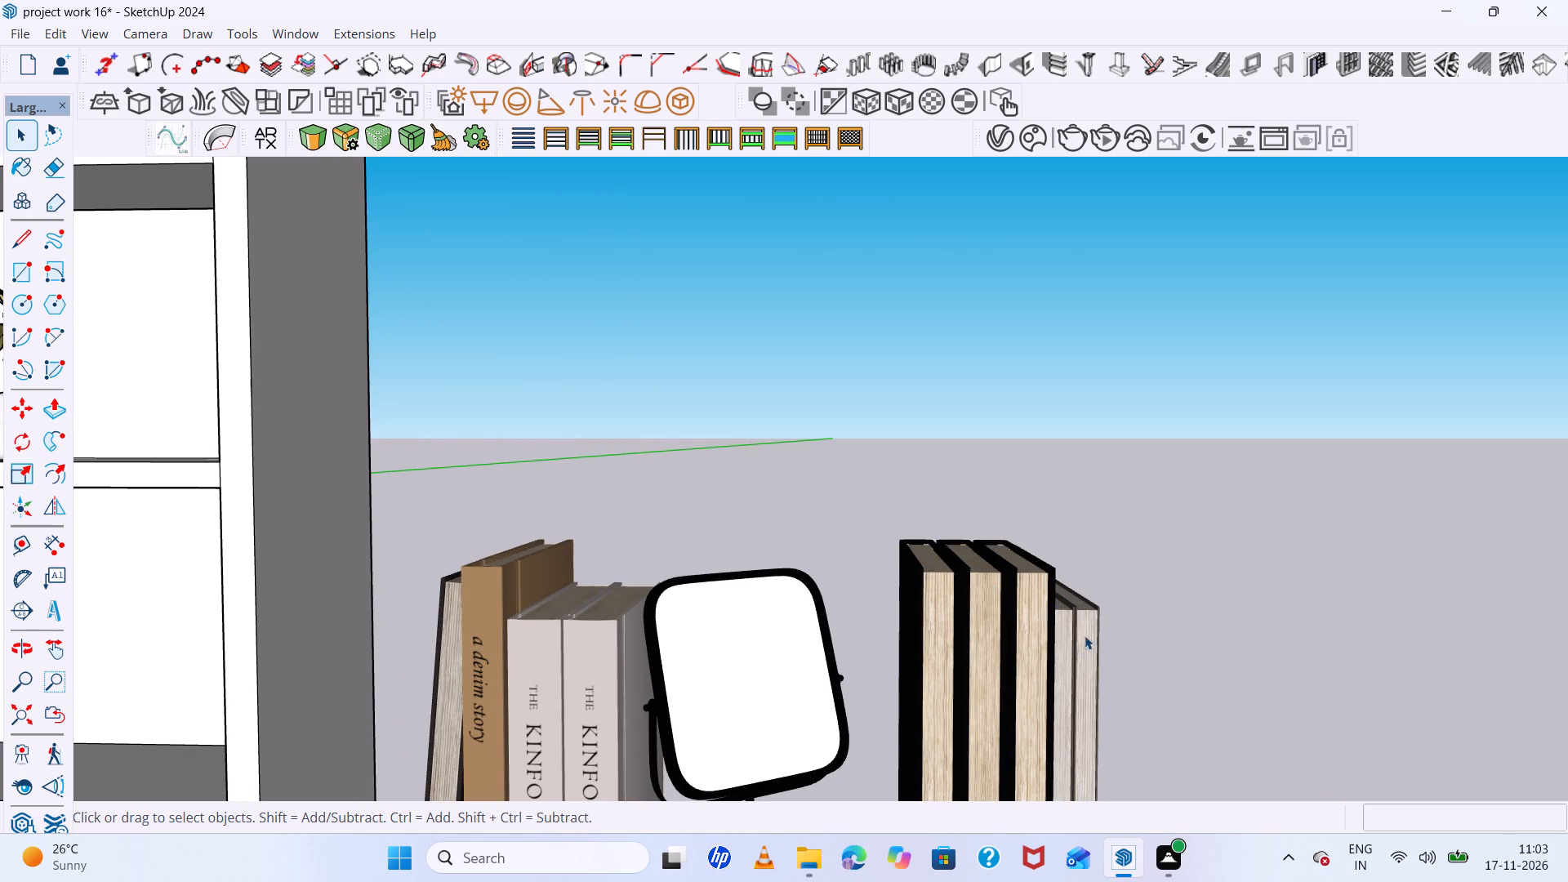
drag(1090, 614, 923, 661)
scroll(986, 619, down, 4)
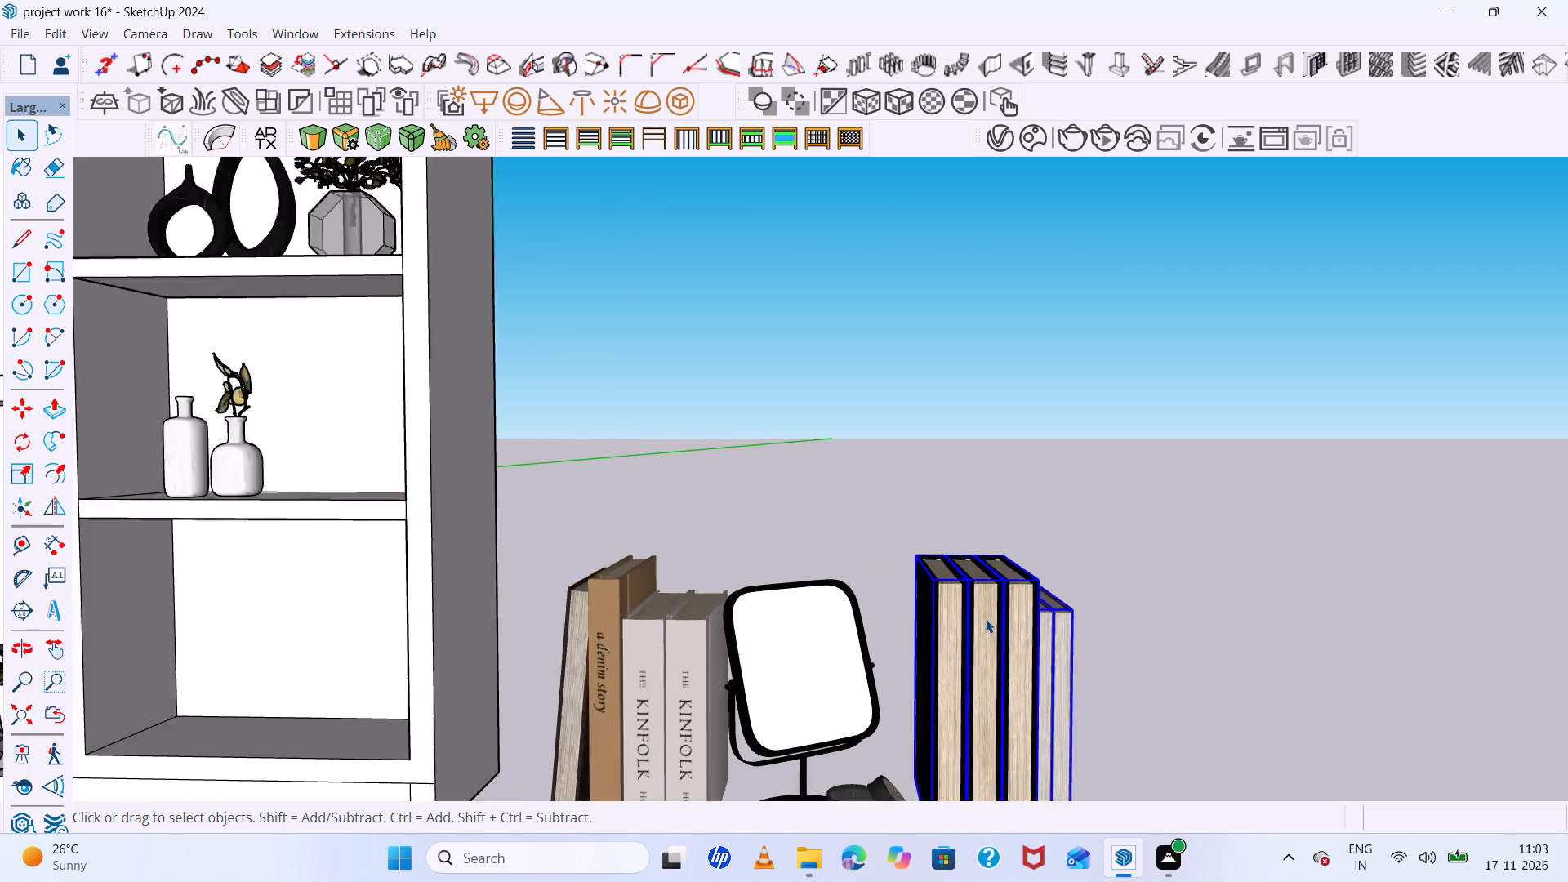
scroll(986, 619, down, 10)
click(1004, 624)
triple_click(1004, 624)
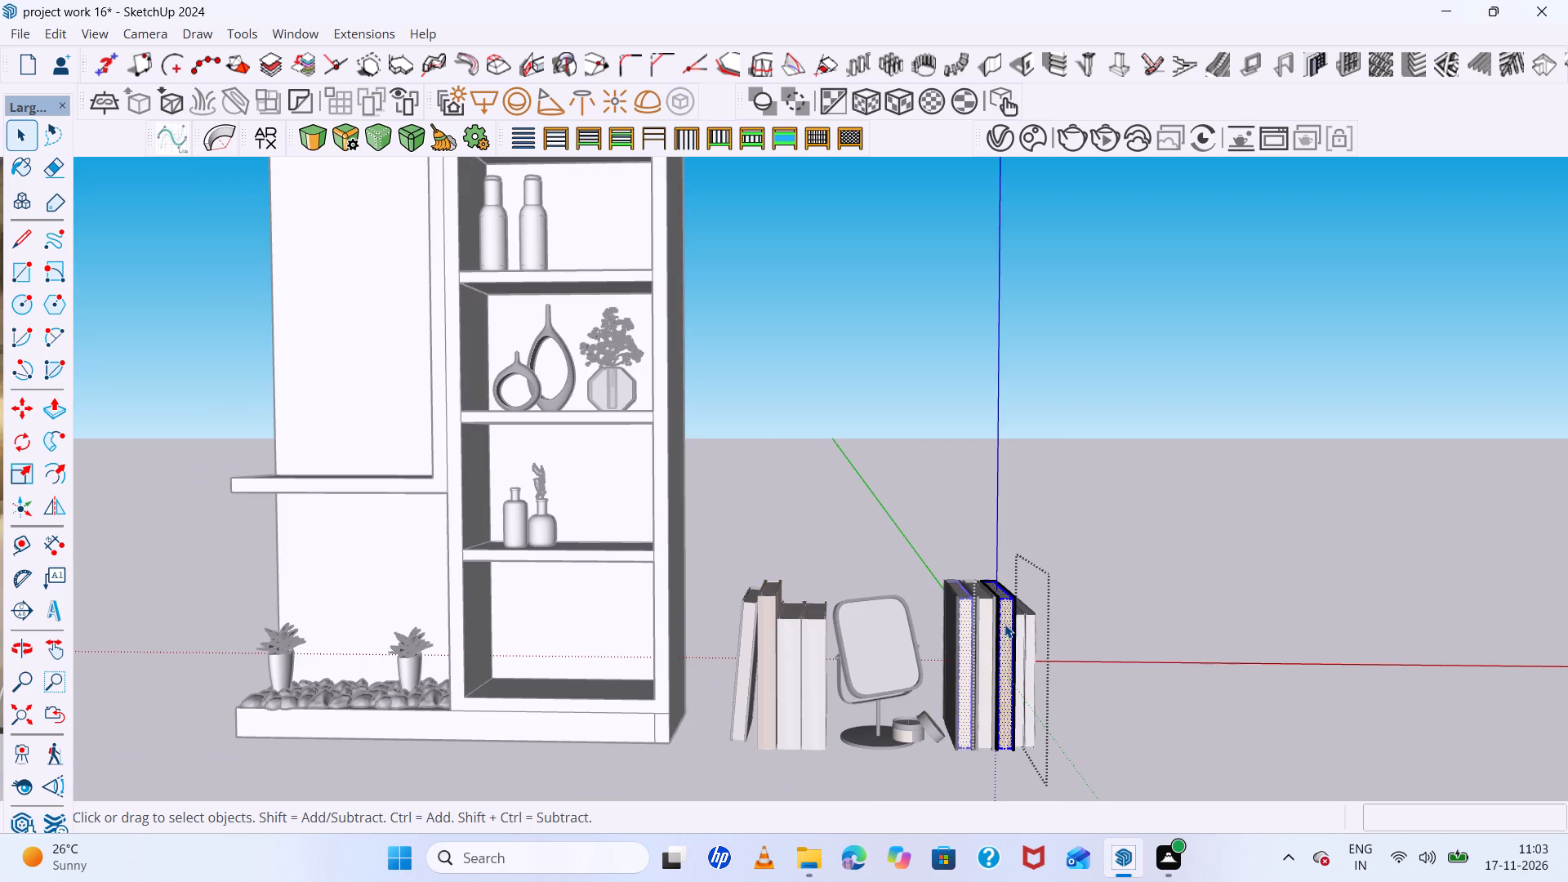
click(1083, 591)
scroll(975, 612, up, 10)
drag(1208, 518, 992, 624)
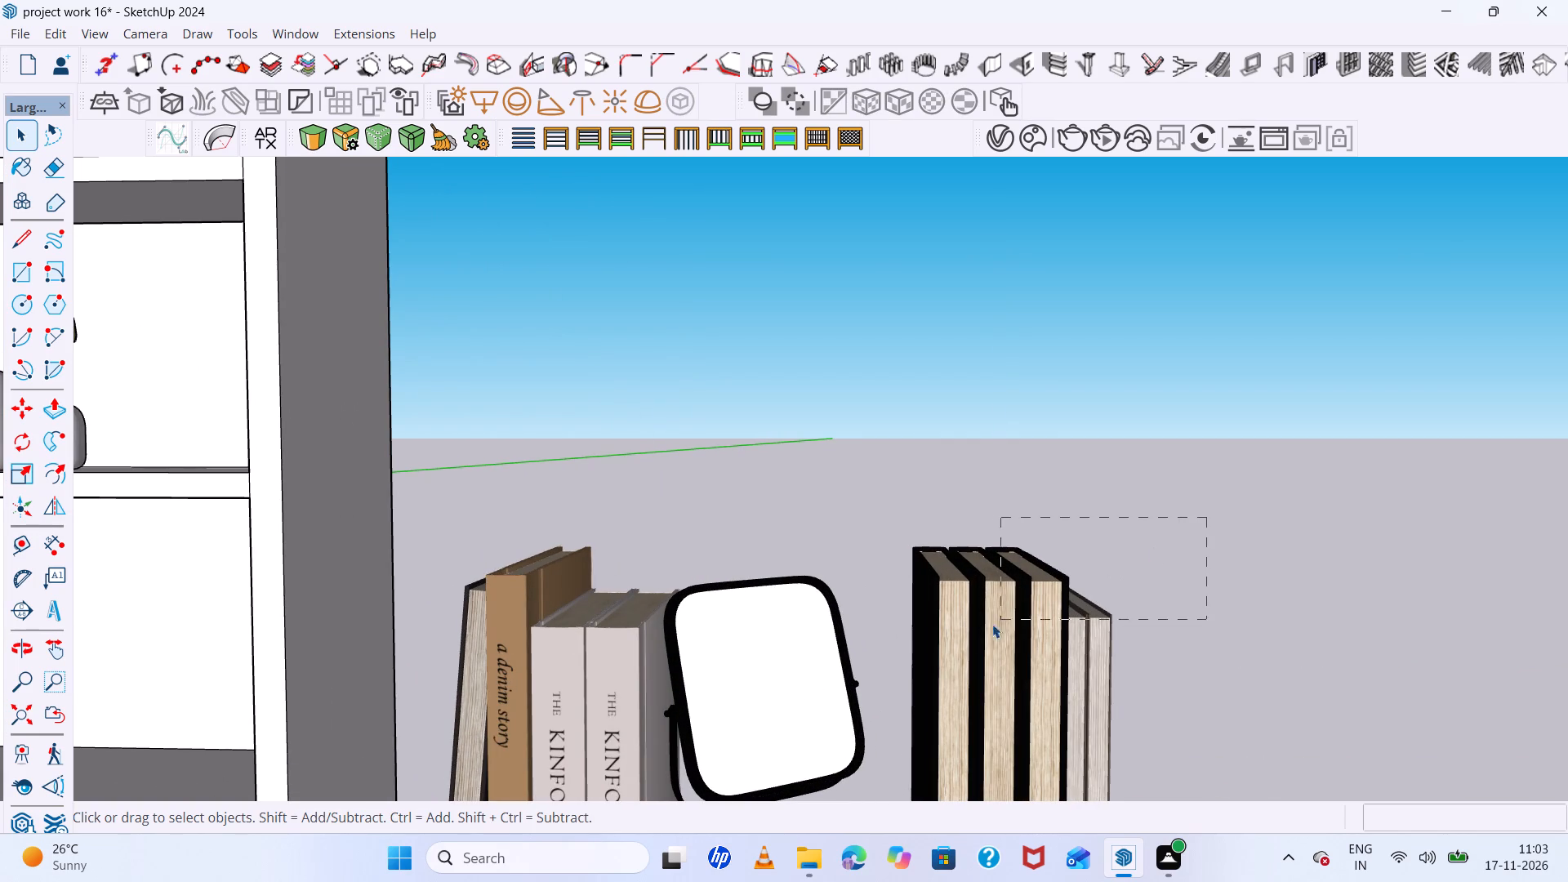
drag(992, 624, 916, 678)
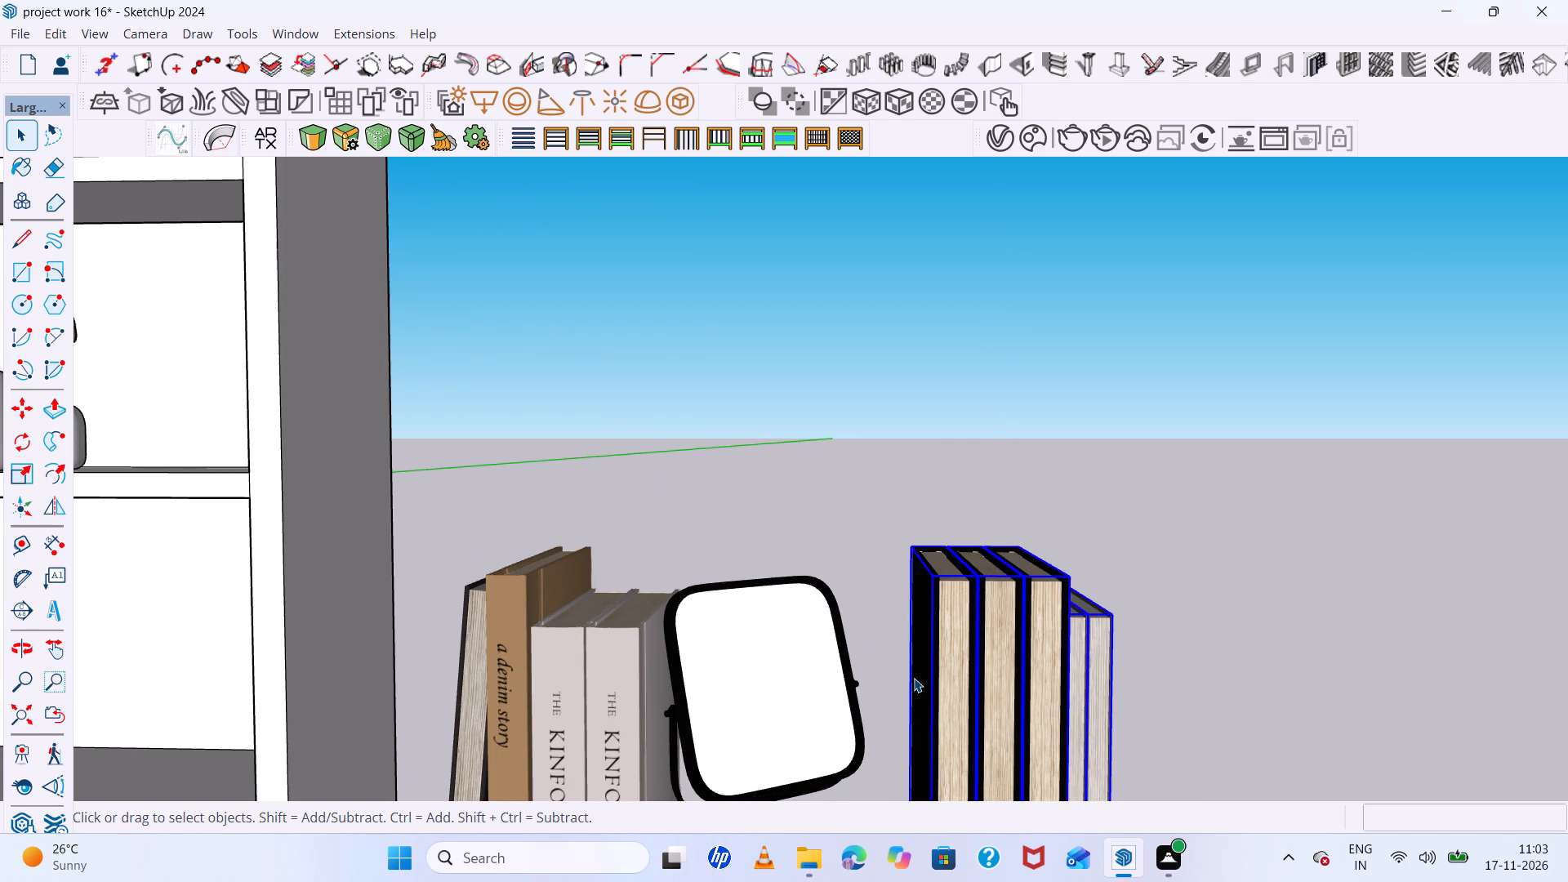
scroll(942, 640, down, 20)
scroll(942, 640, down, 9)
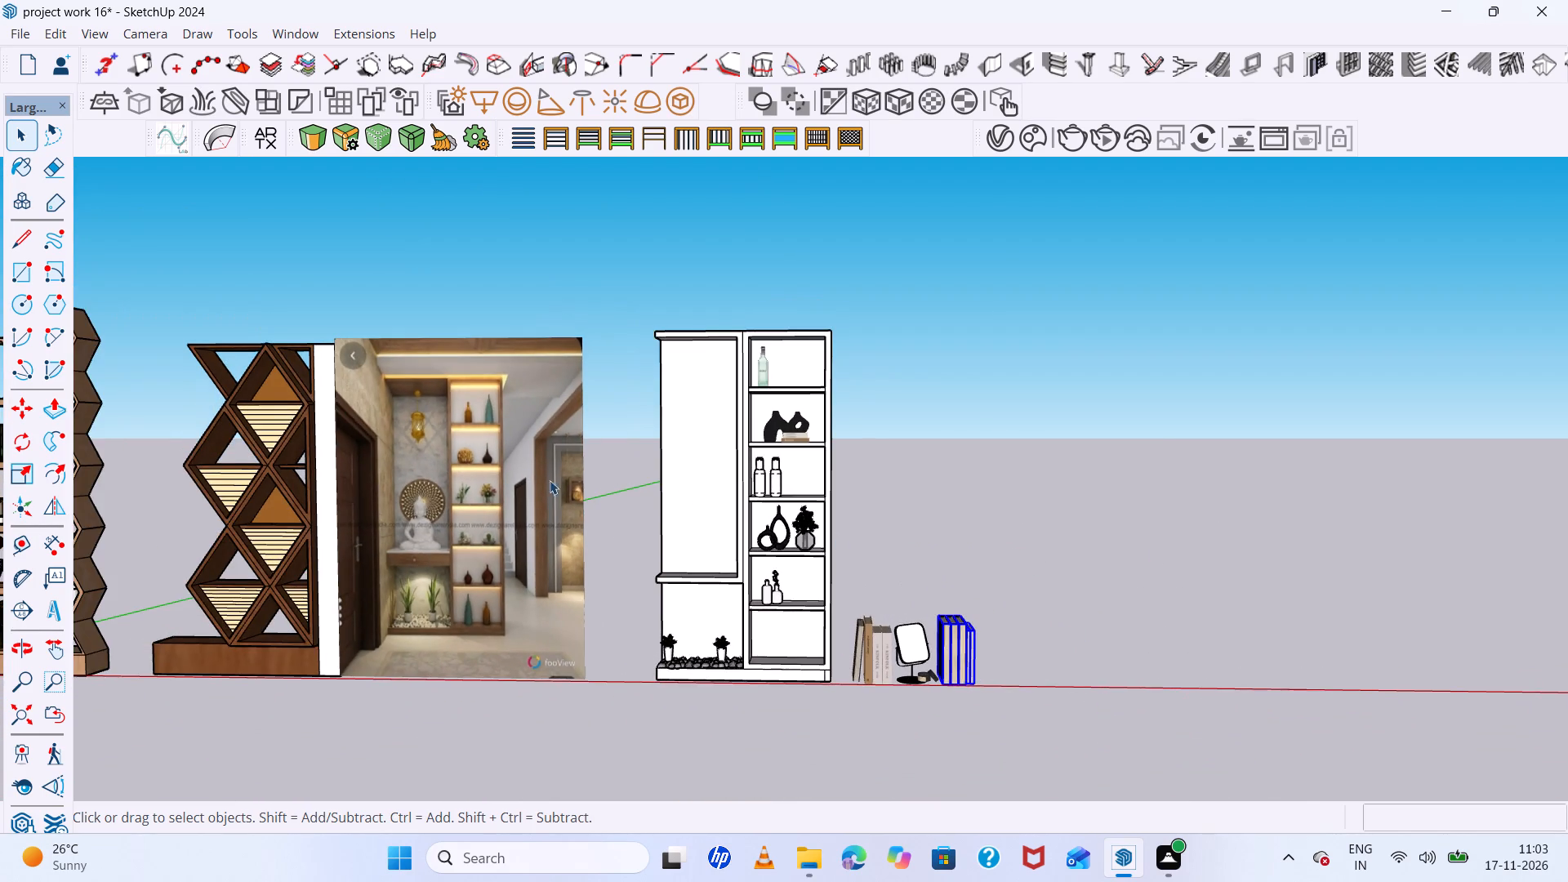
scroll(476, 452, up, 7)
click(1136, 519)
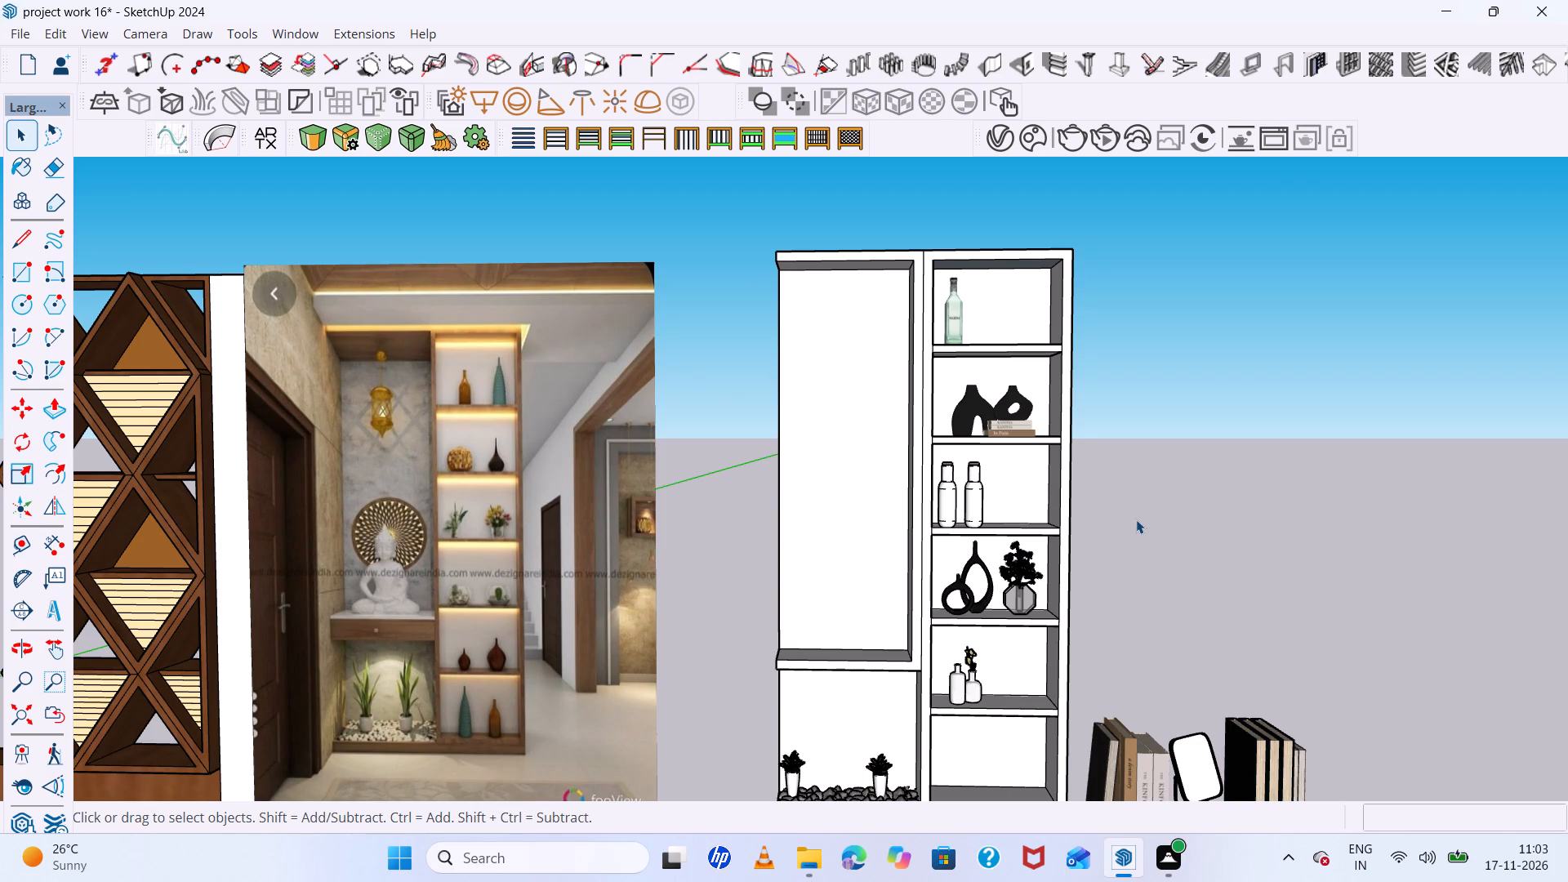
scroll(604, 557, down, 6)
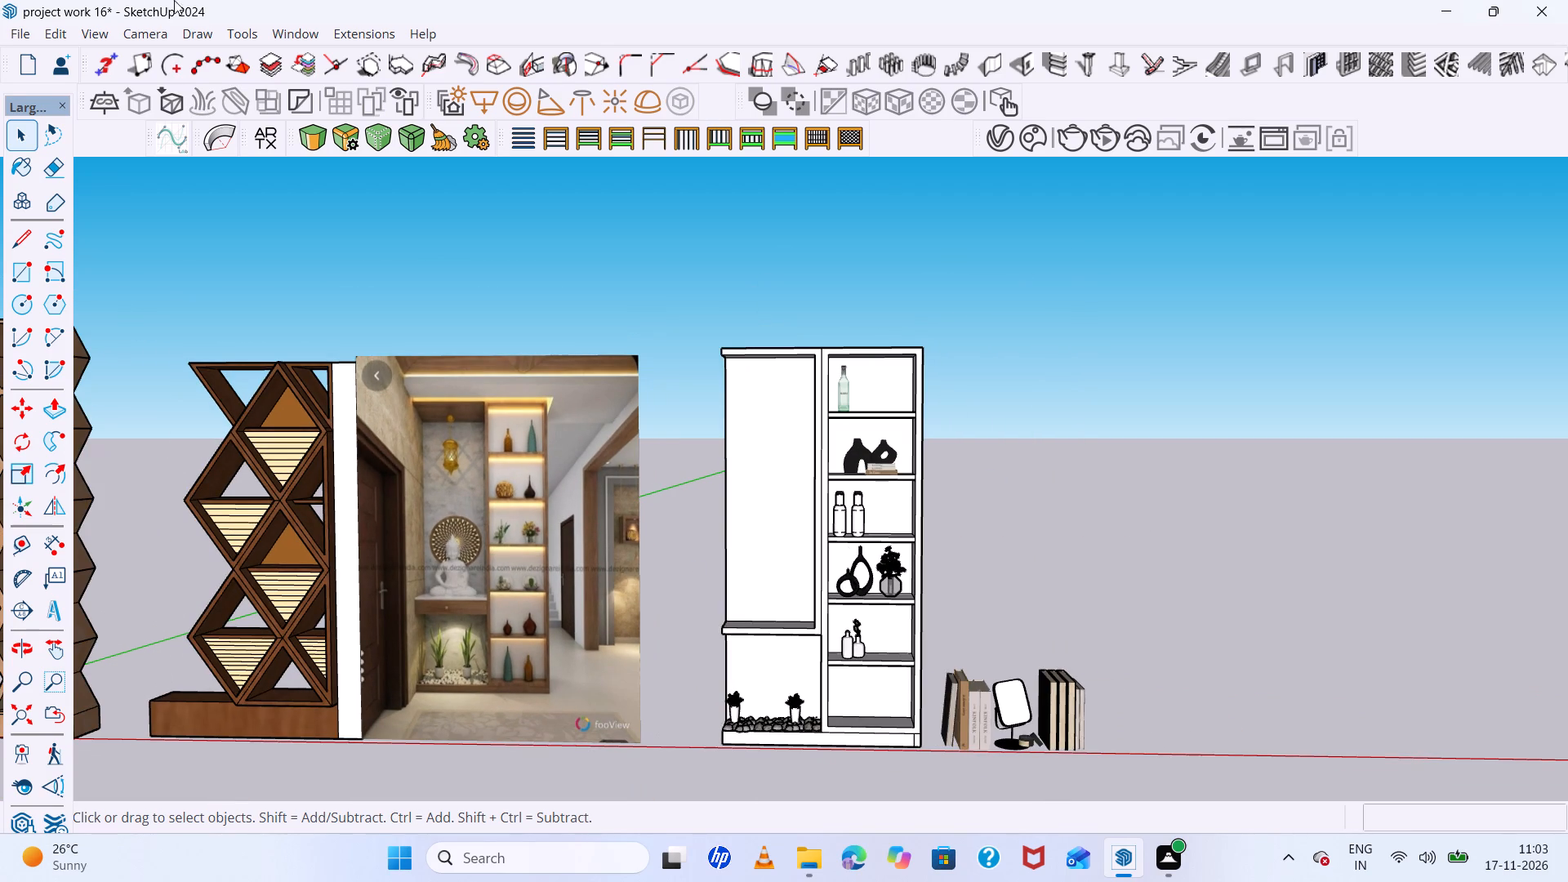
Open 3D Warehouse and search its models for "buddha".
click(296, 34)
click(379, 240)
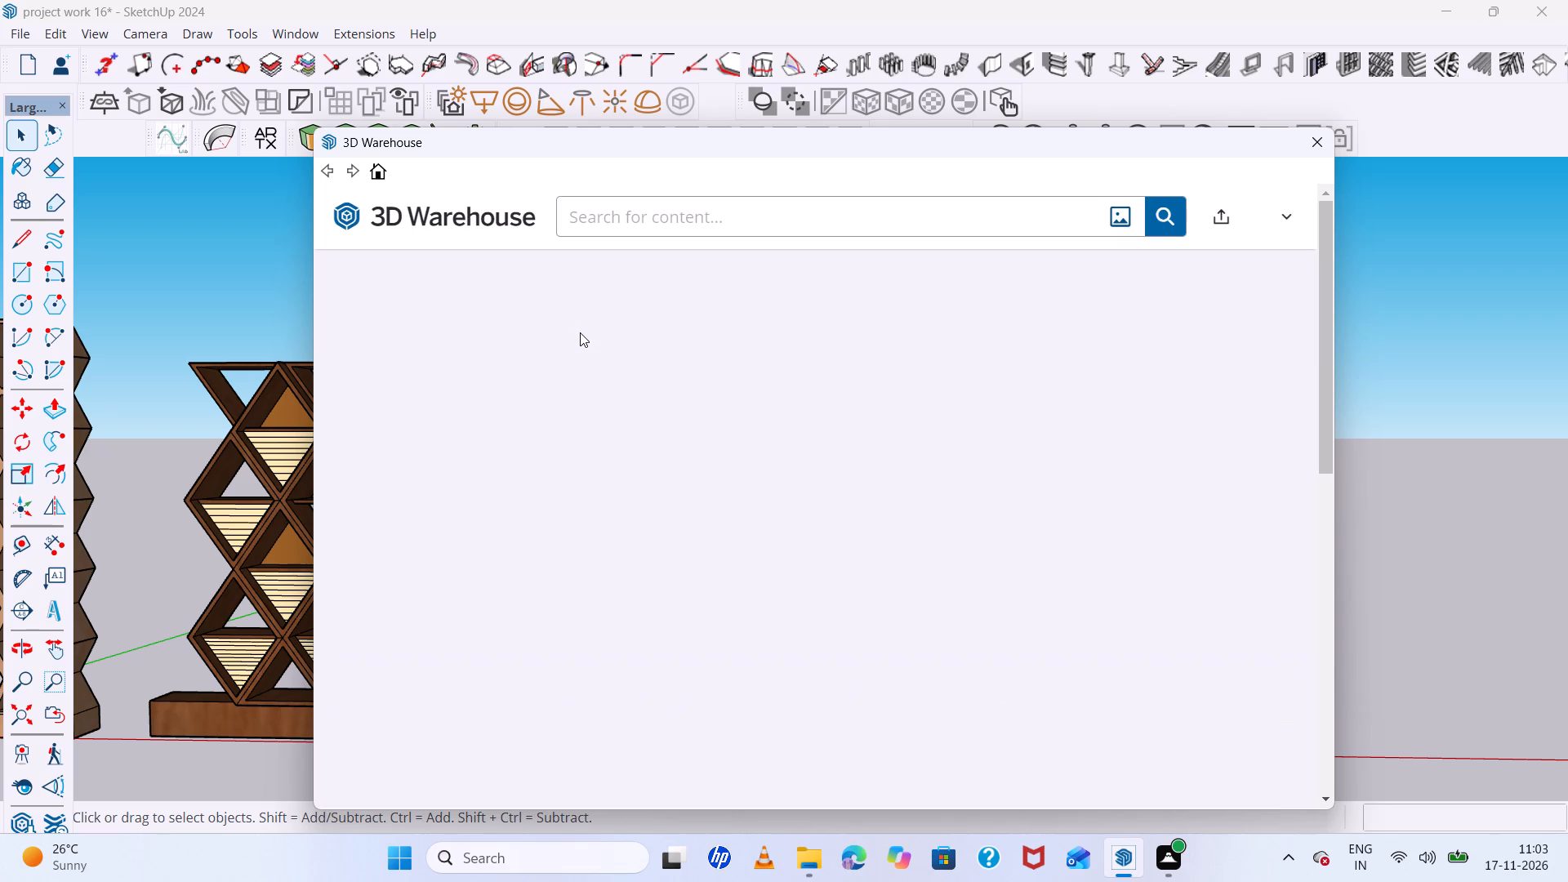
click(700, 224)
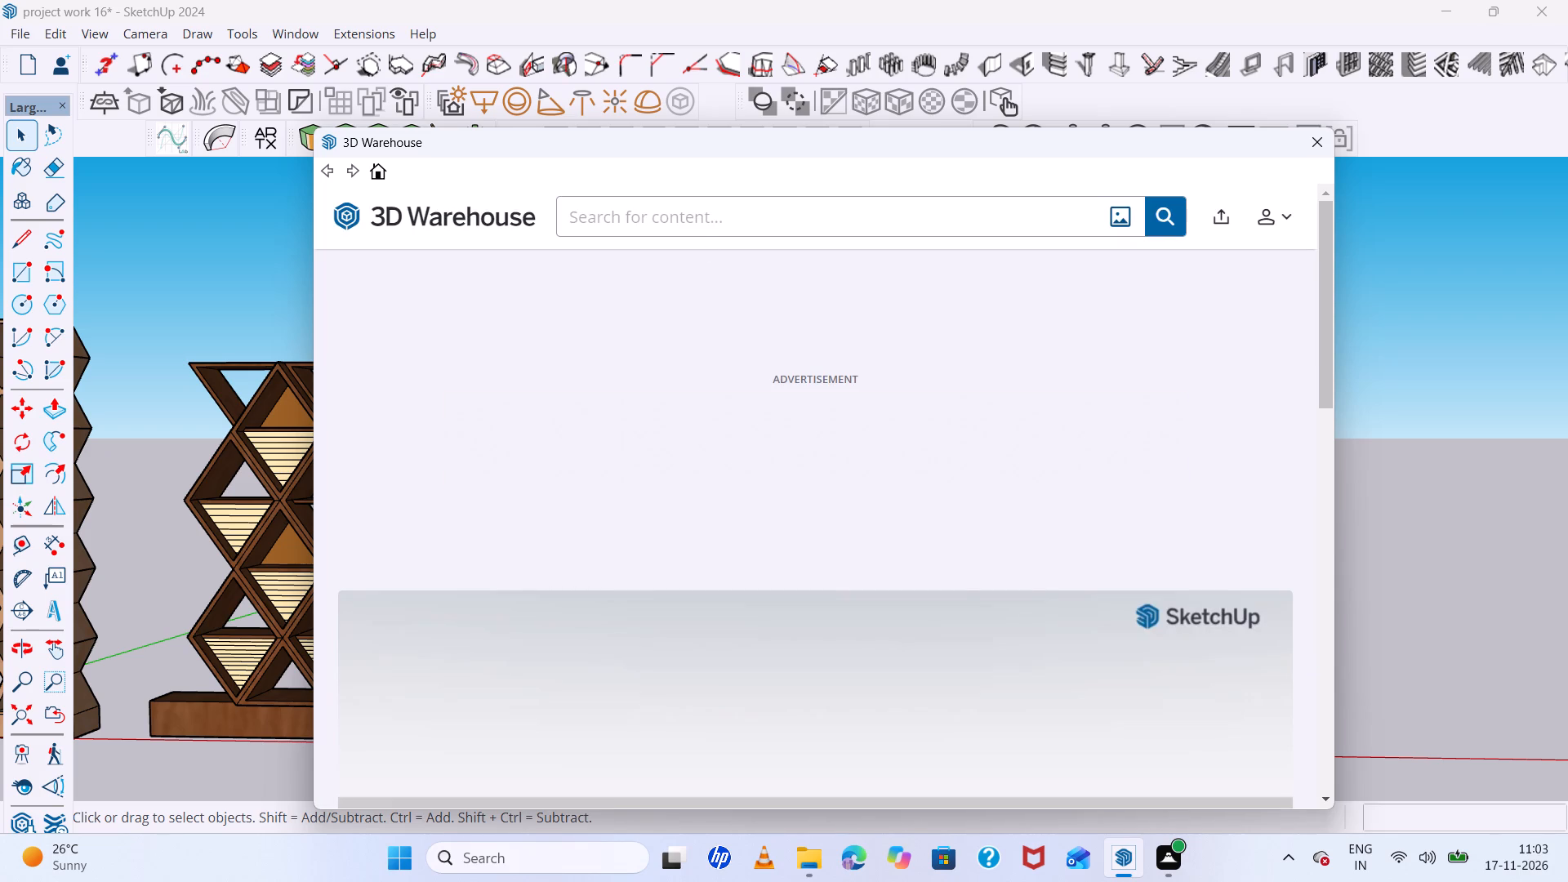
text(bu)
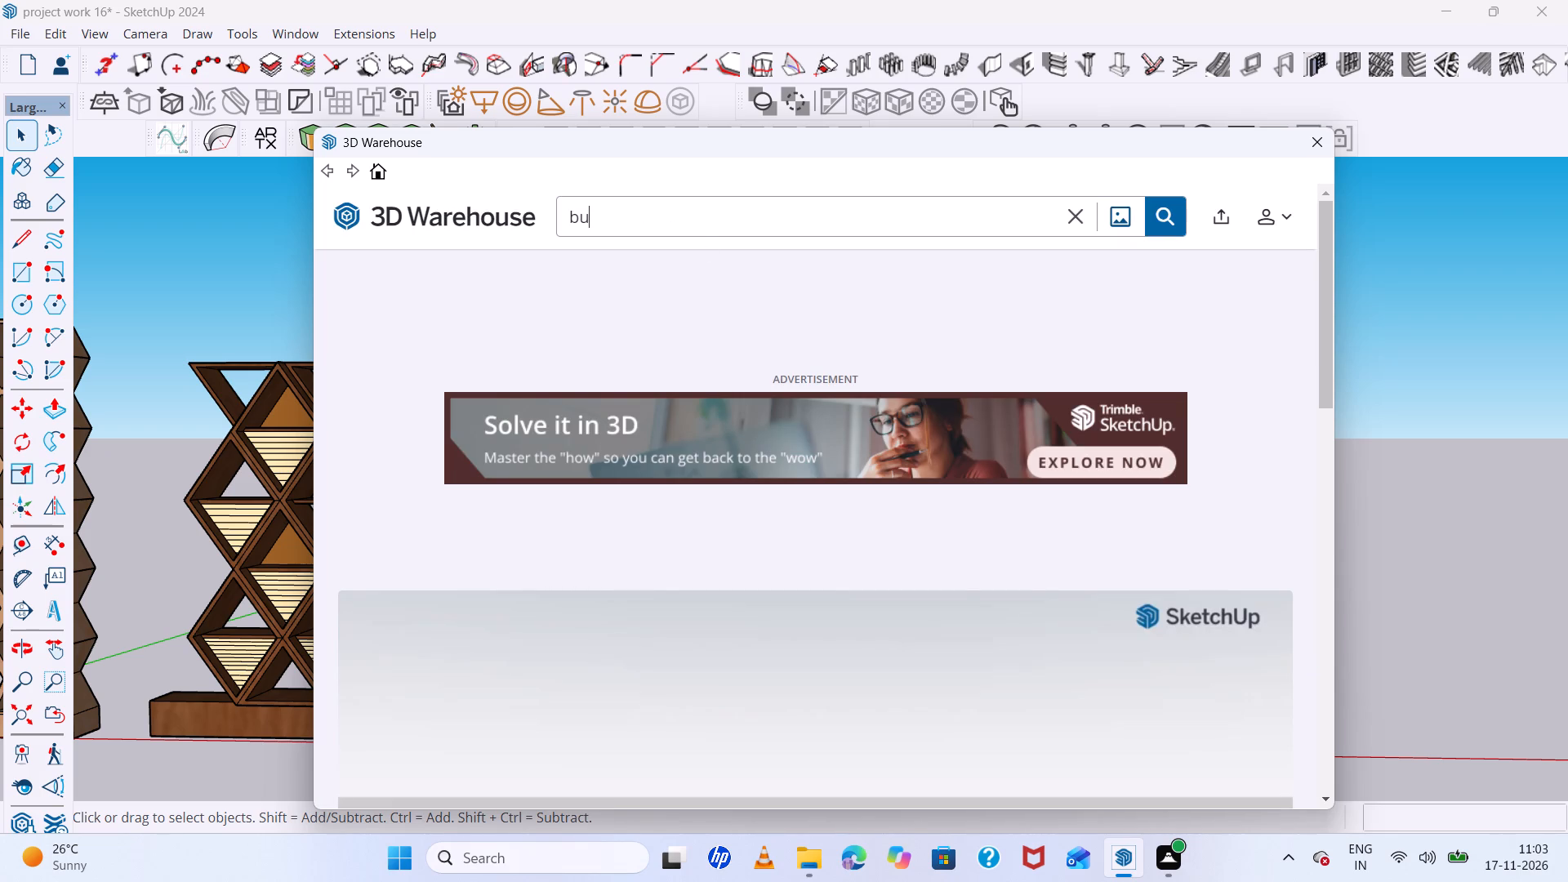
key(d)
key(h)
key(a)
key(BackSpace)
key(BackSpace)
text(dh)
key(a)
key(Return)
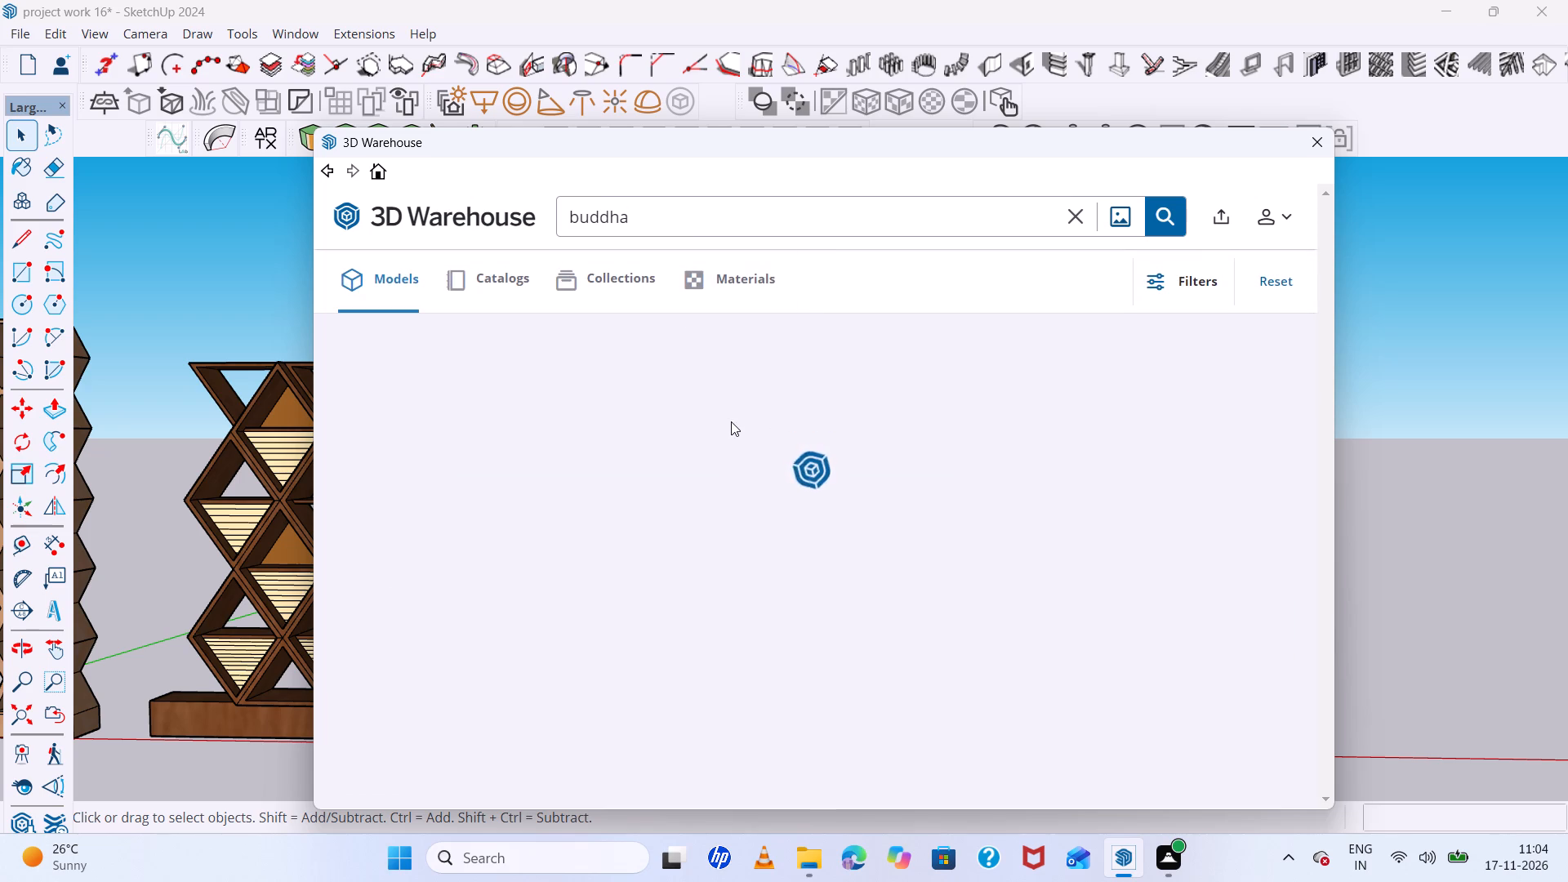
Browse the "buddha" model results for a seated statue suited to the shelving unit's niche.
scroll(720, 455, down, 3)
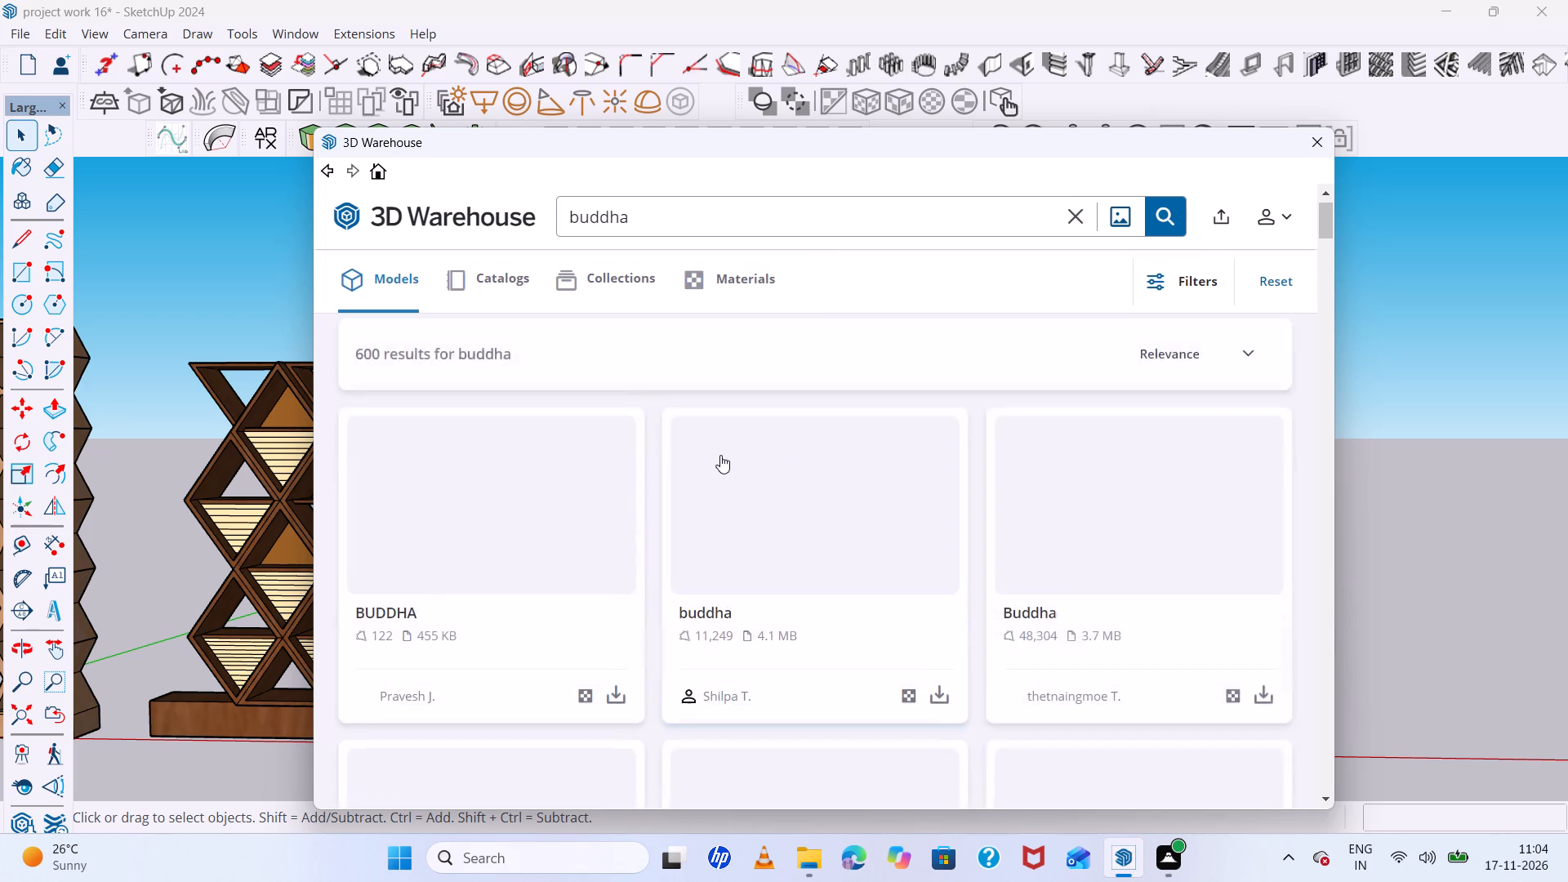
scroll(720, 455, down, 2)
scroll(720, 455, up, 3)
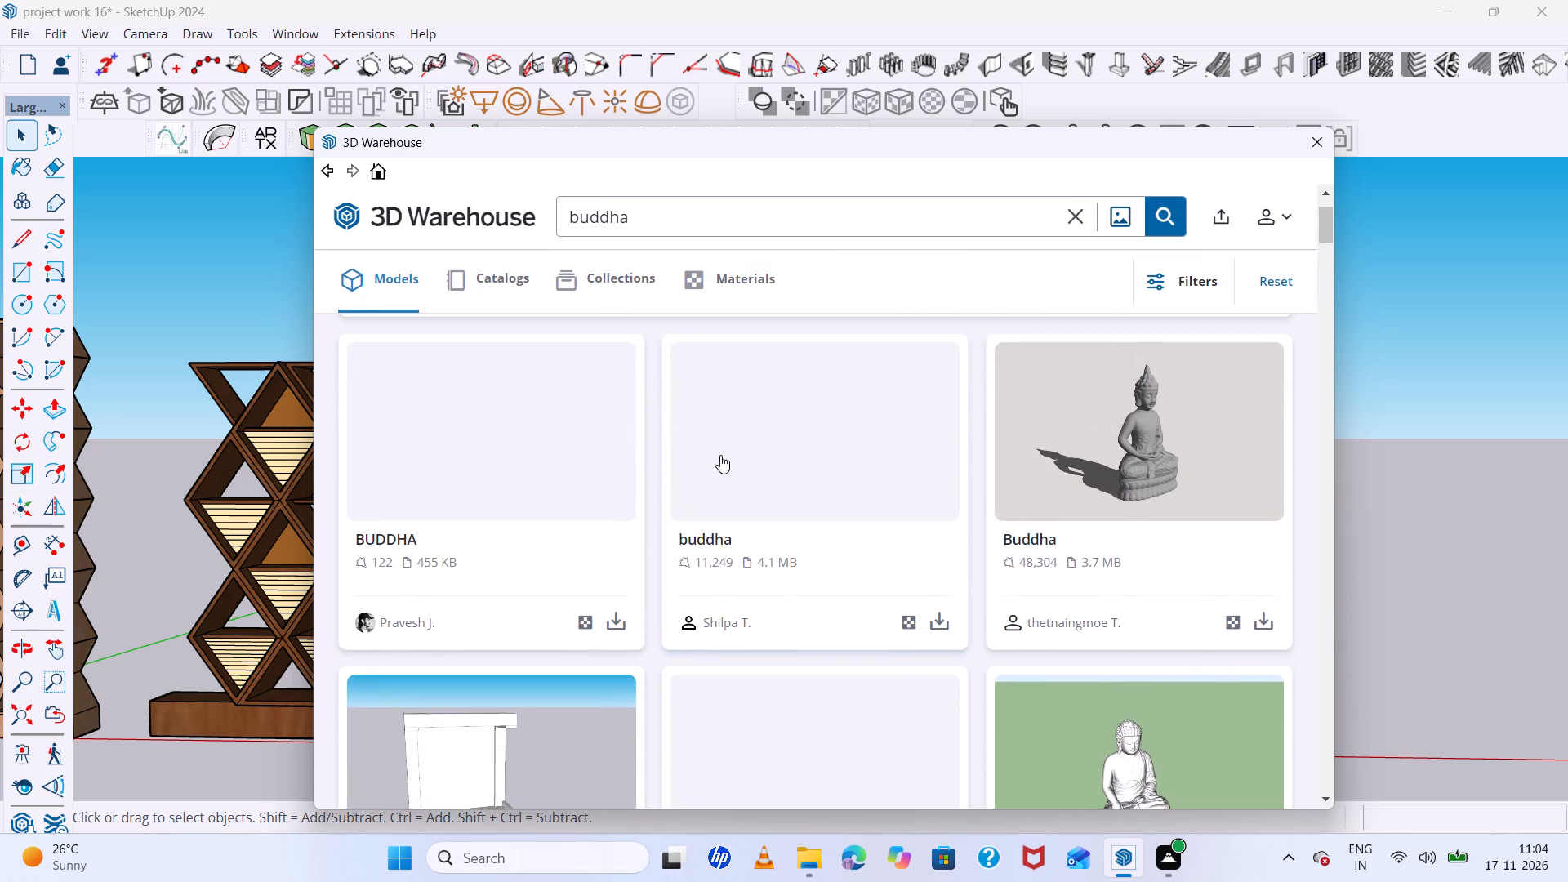
scroll(720, 455, down, 6)
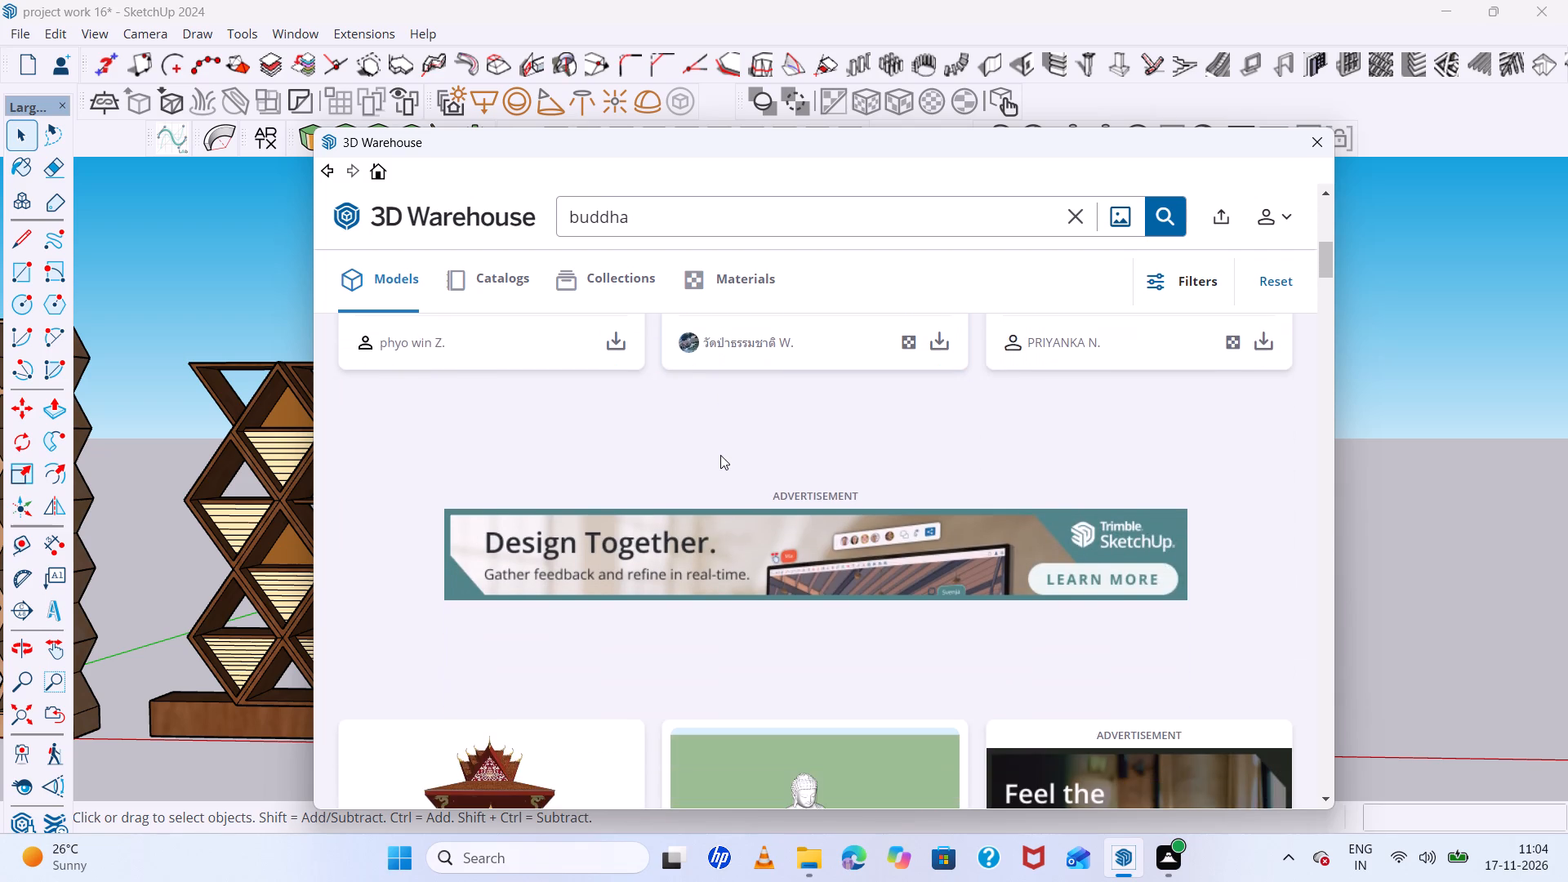
scroll(720, 455, down, 7)
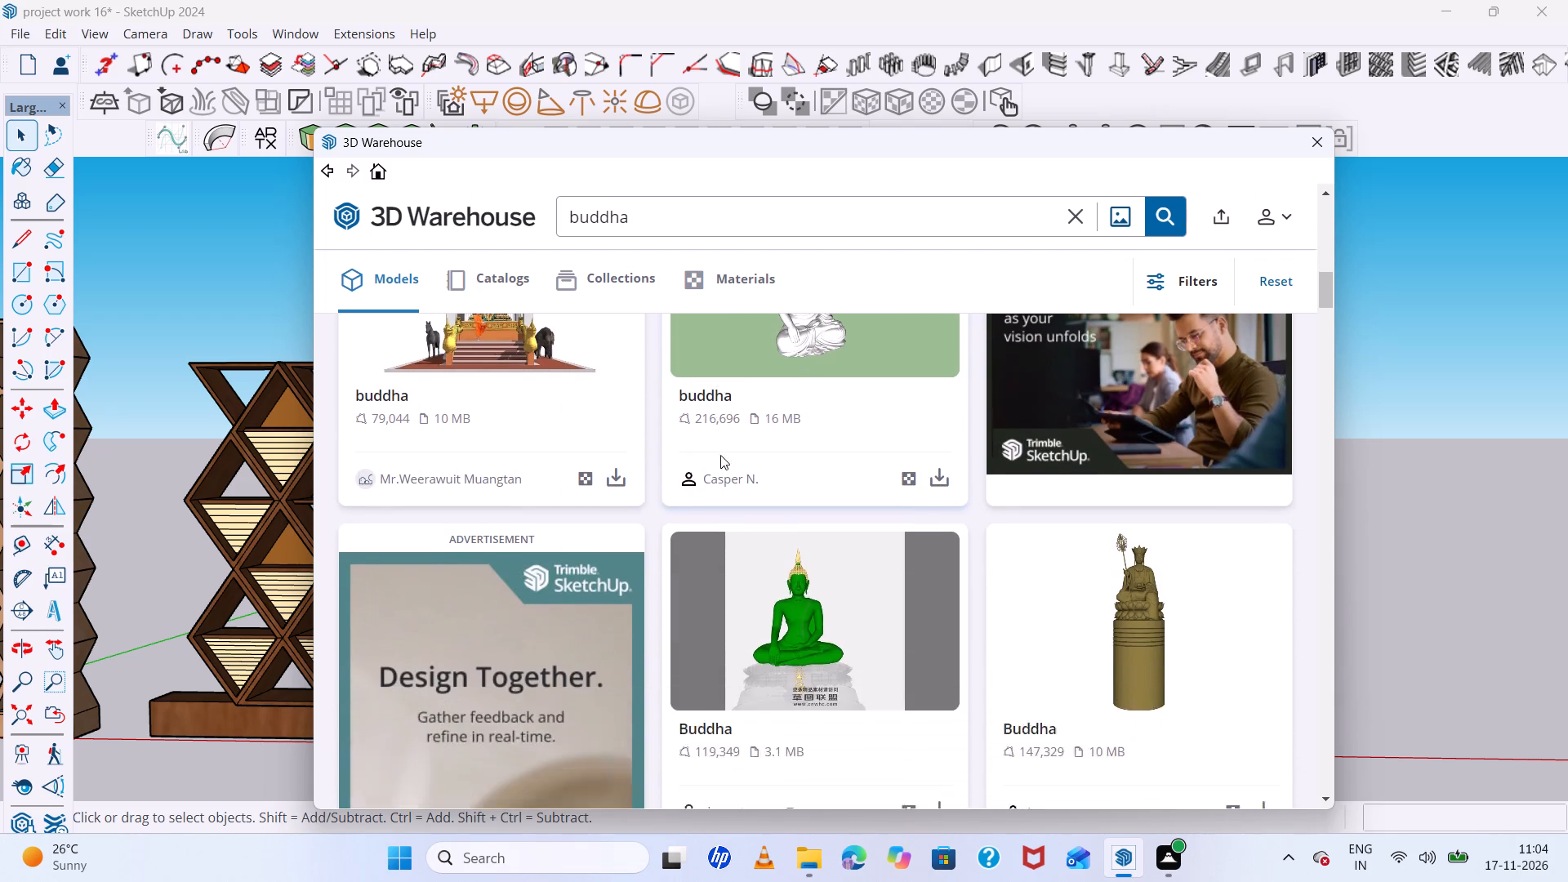
scroll(720, 455, down, 7)
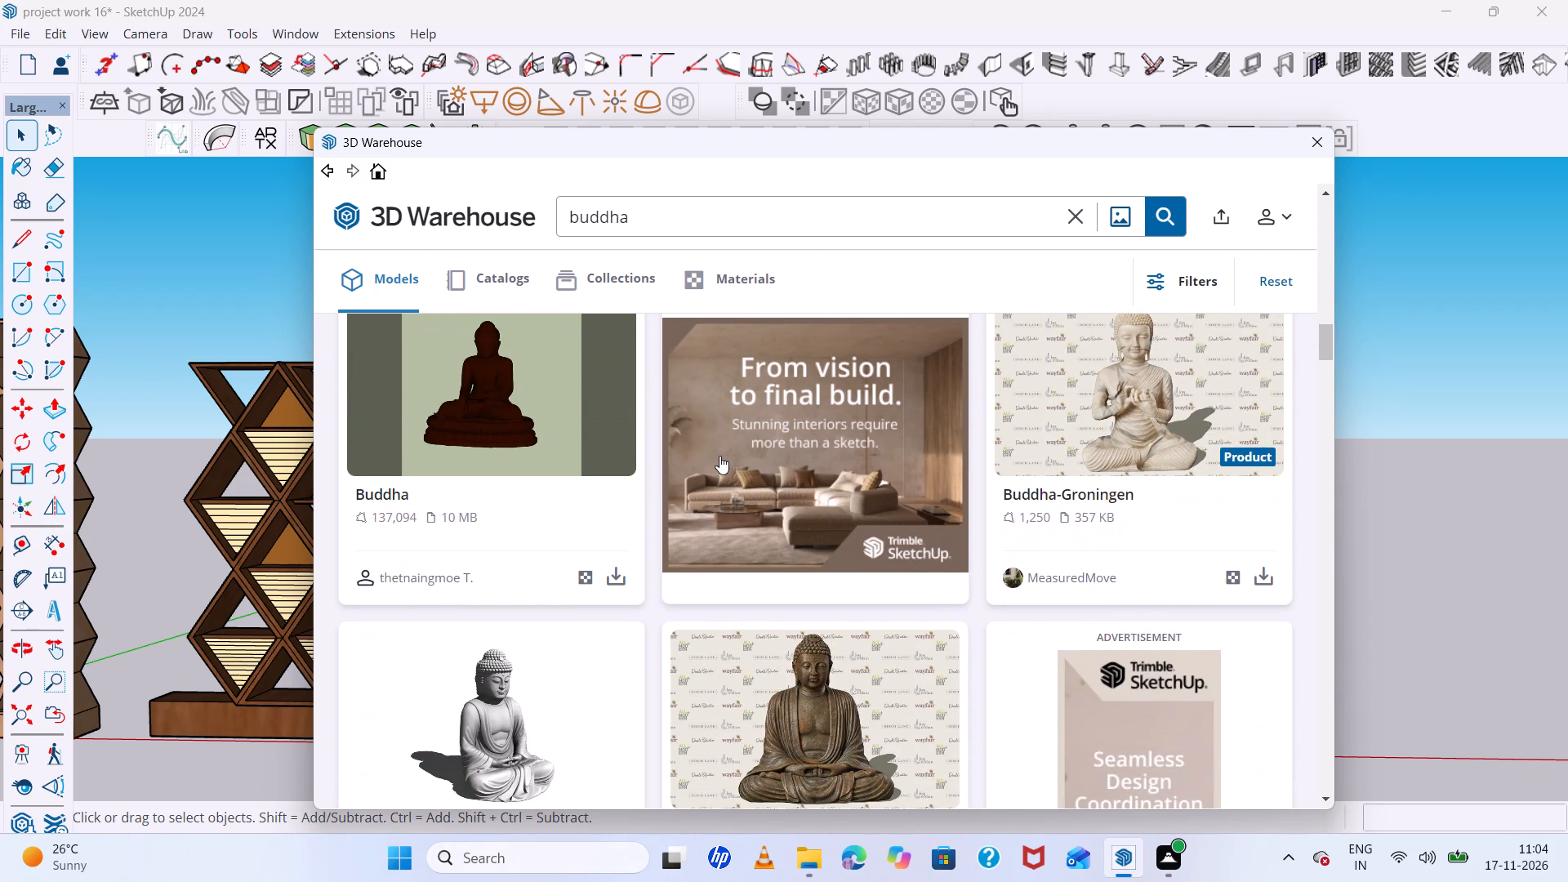
scroll(719, 456, down, 4)
scroll(719, 456, up, 1)
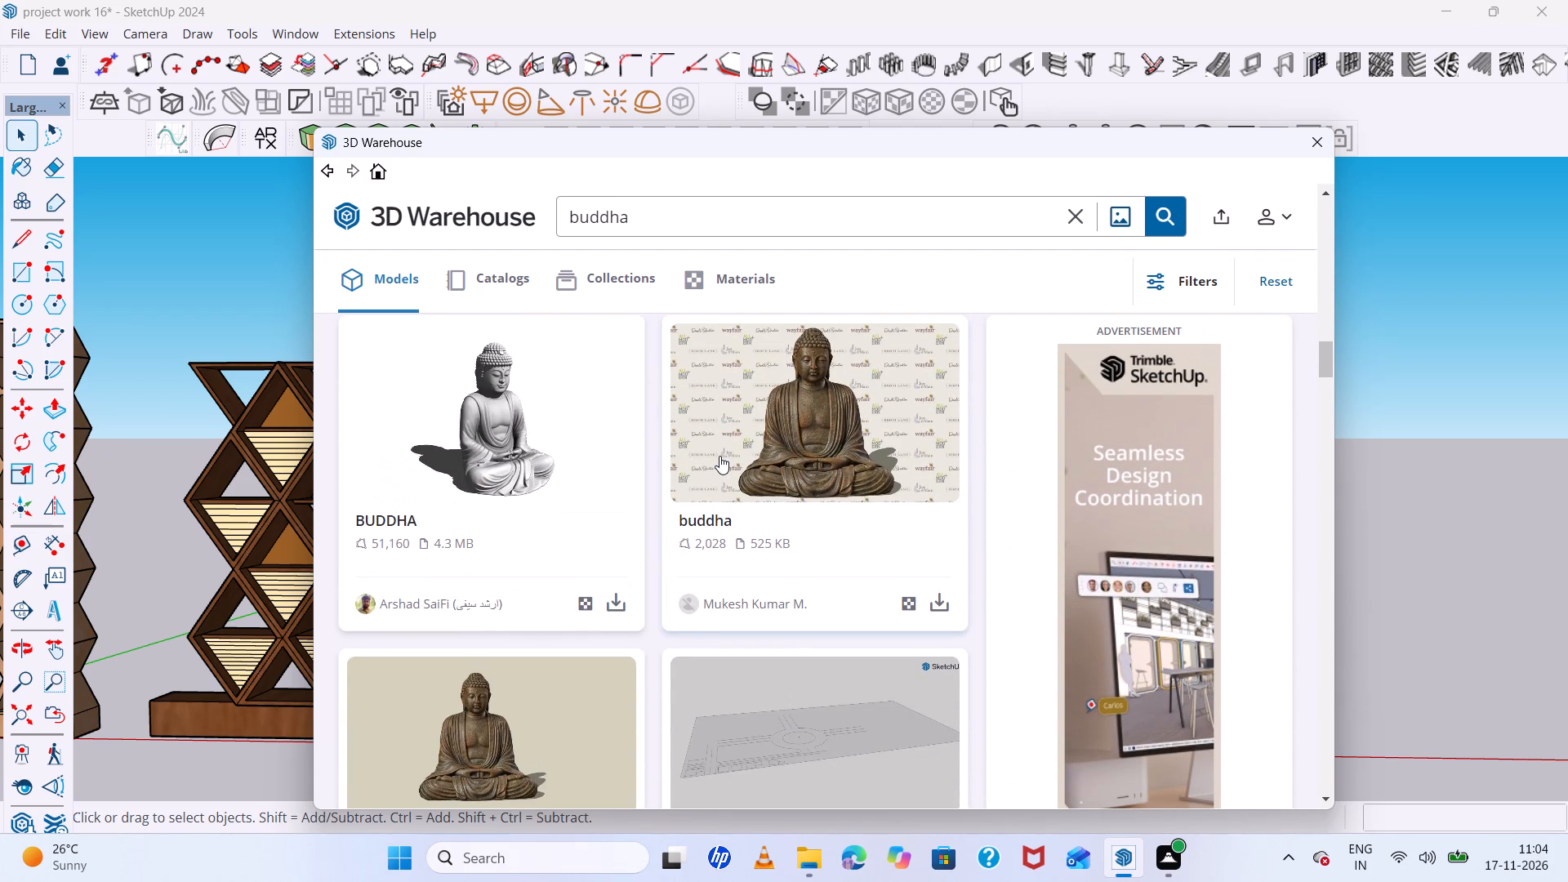
scroll(716, 456, down, 3)
scroll(505, 417, down, 2)
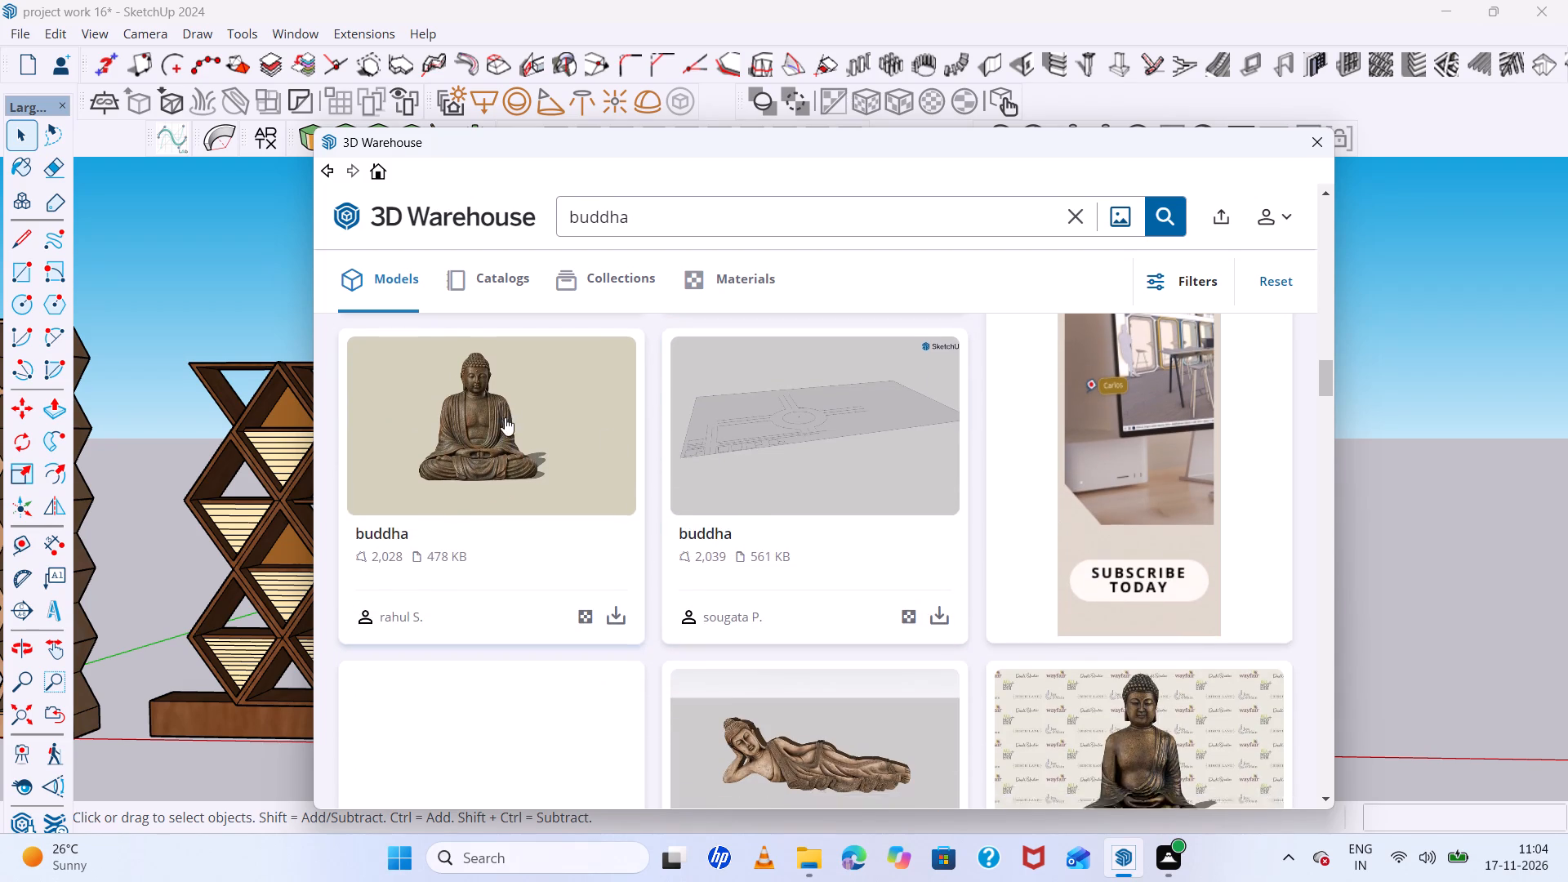
scroll(505, 417, down, 12)
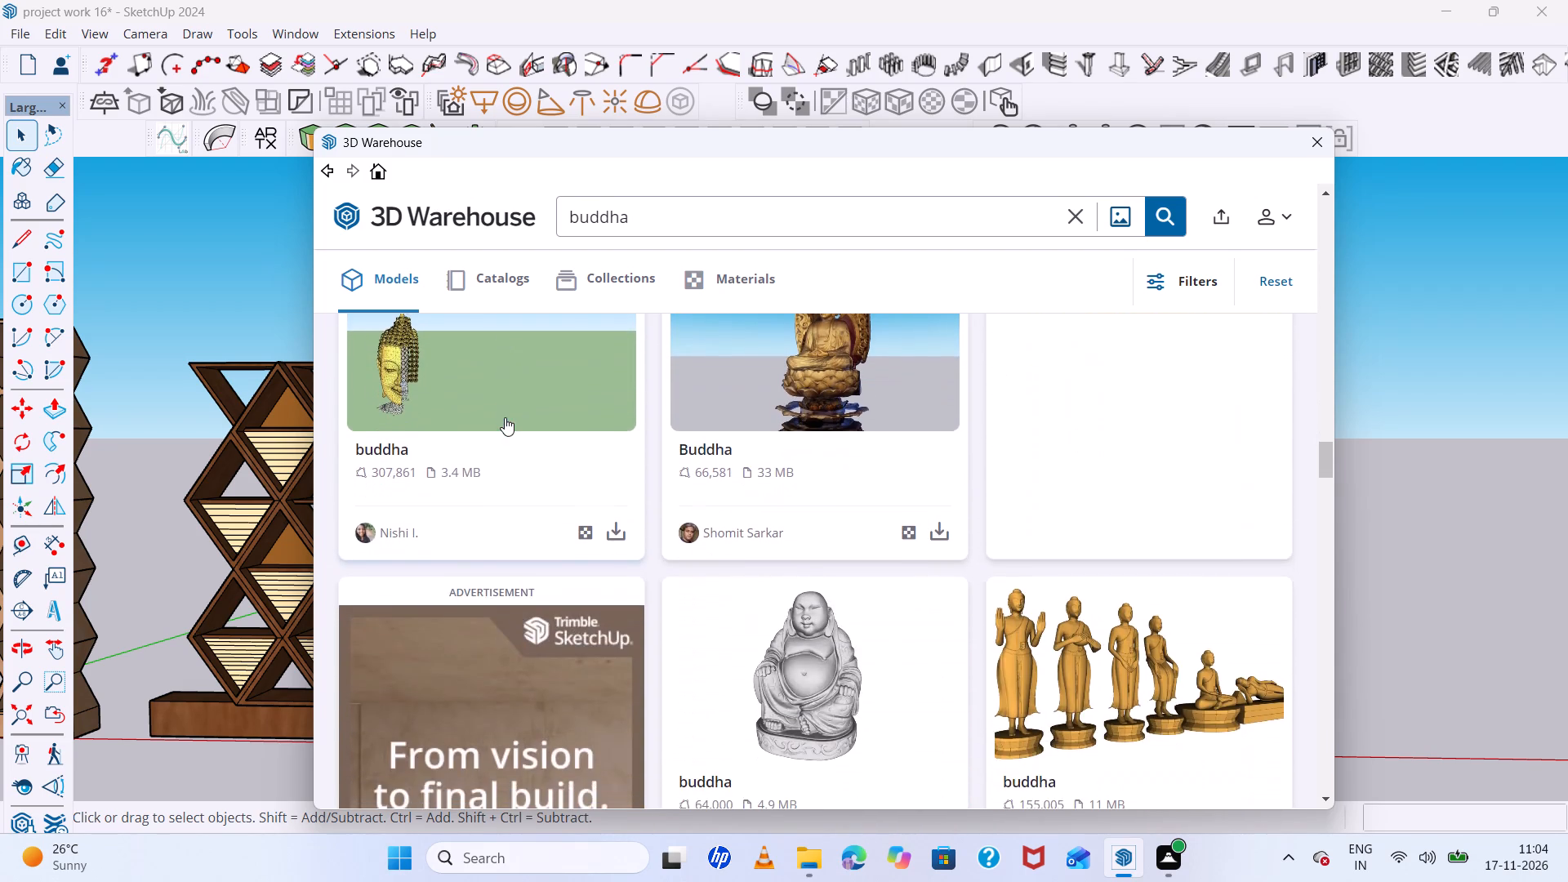
scroll(505, 417, up, 3)
scroll(505, 417, down, 3)
scroll(679, 435, down, 10)
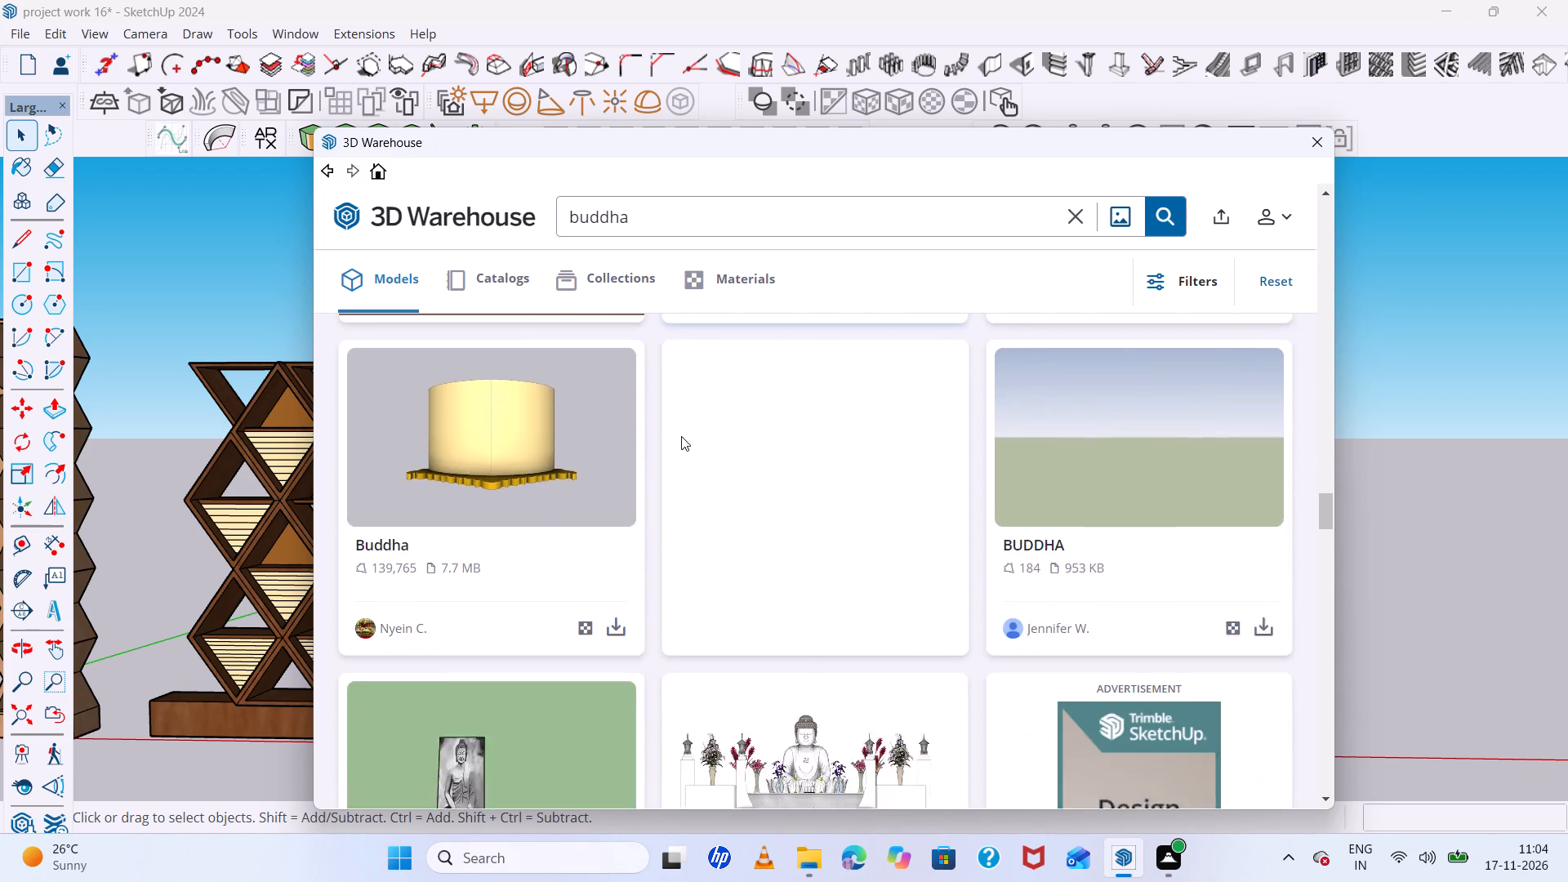
scroll(681, 436, down, 9)
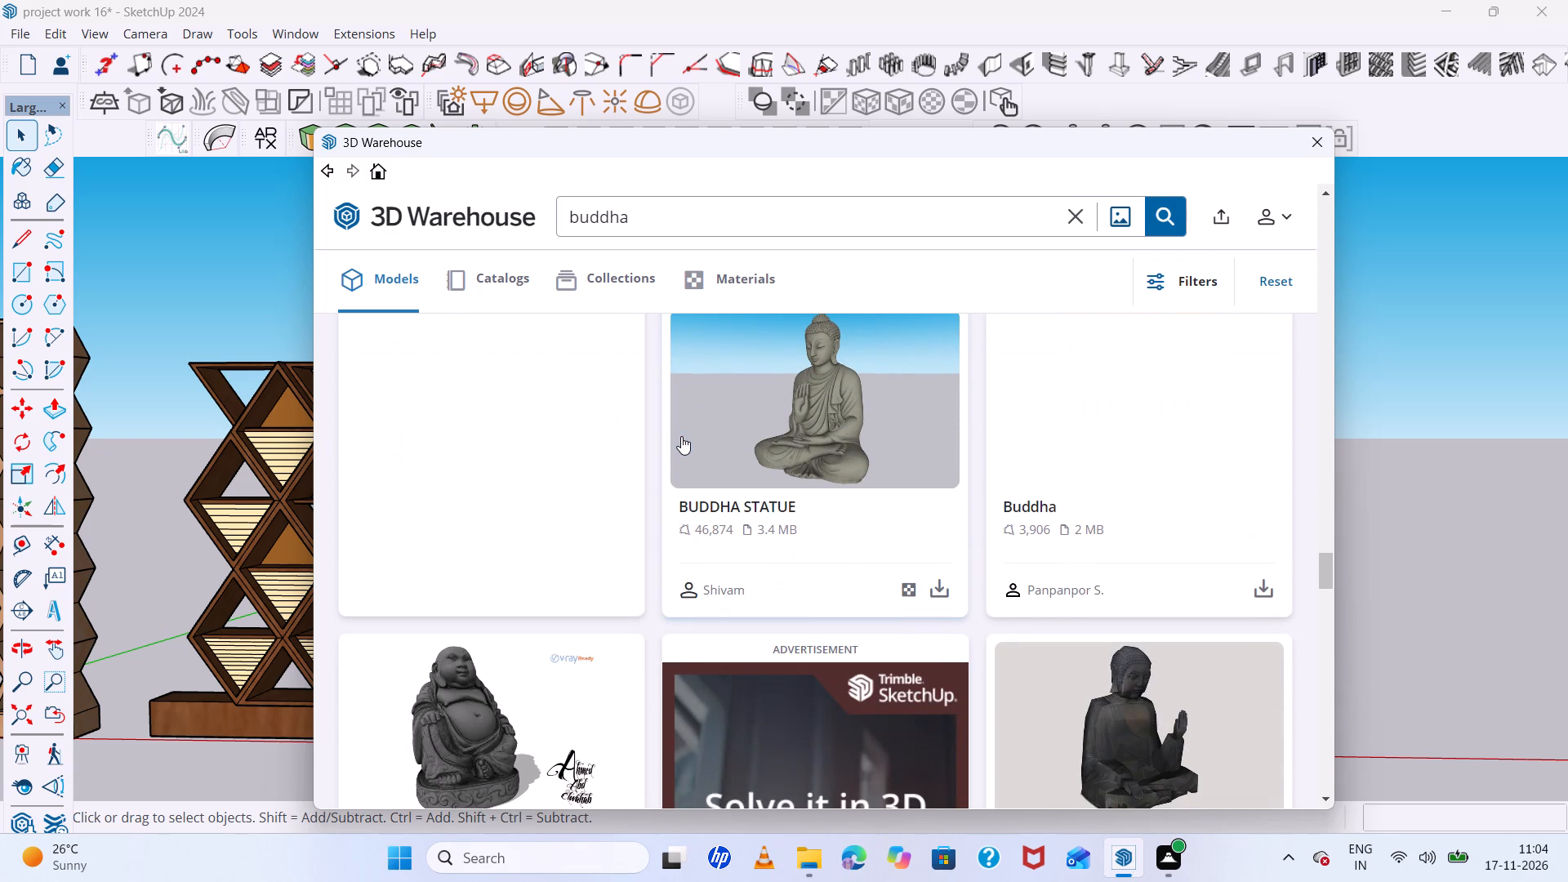
scroll(681, 436, down, 11)
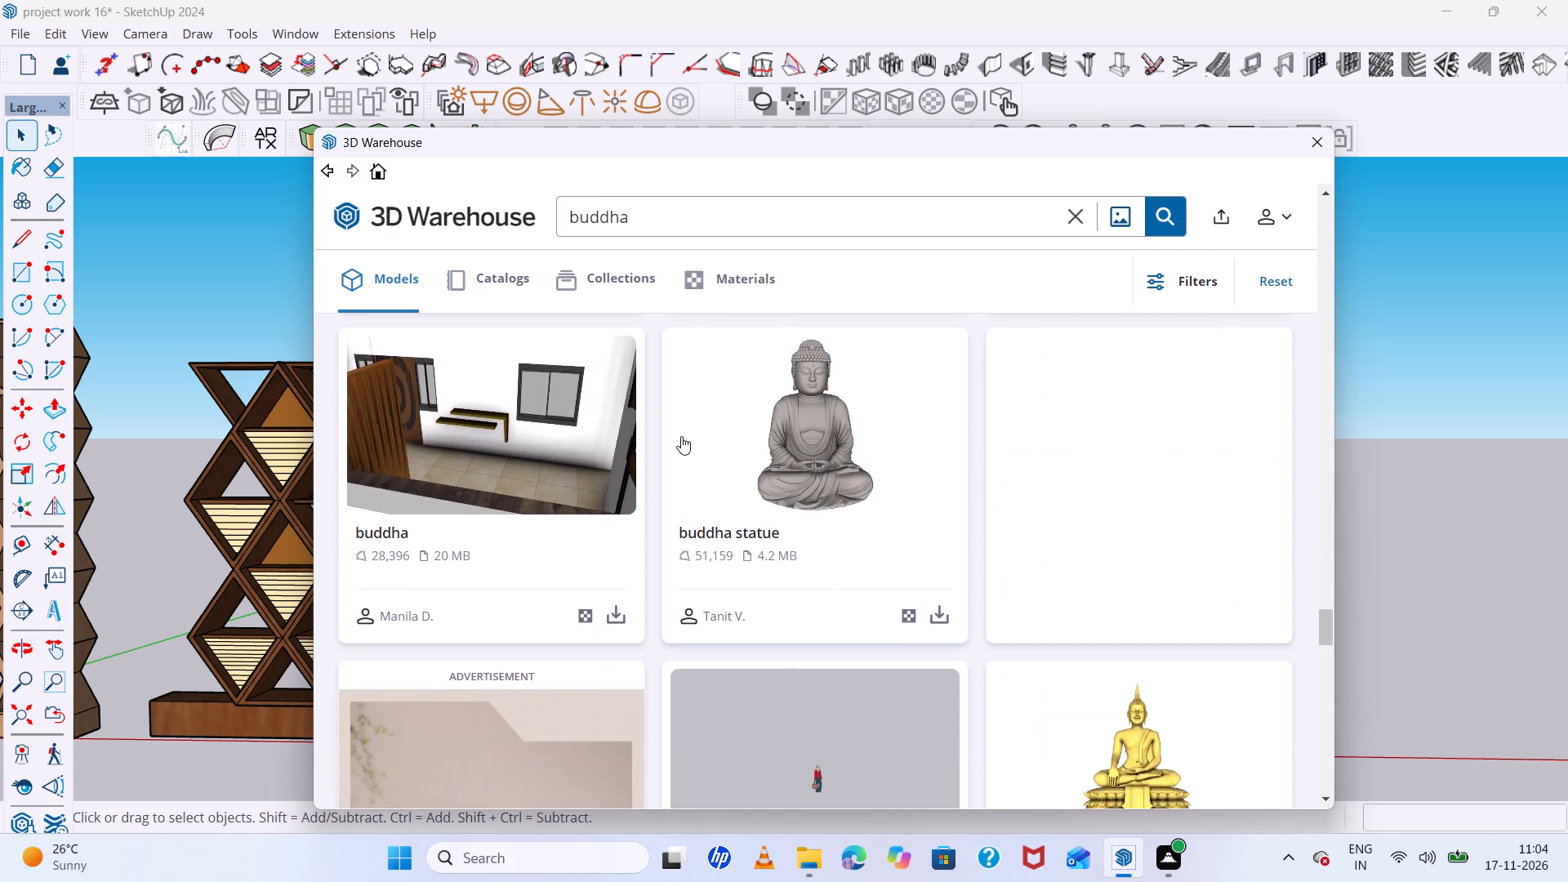
scroll(681, 436, down, 5)
scroll(681, 436, up, 4)
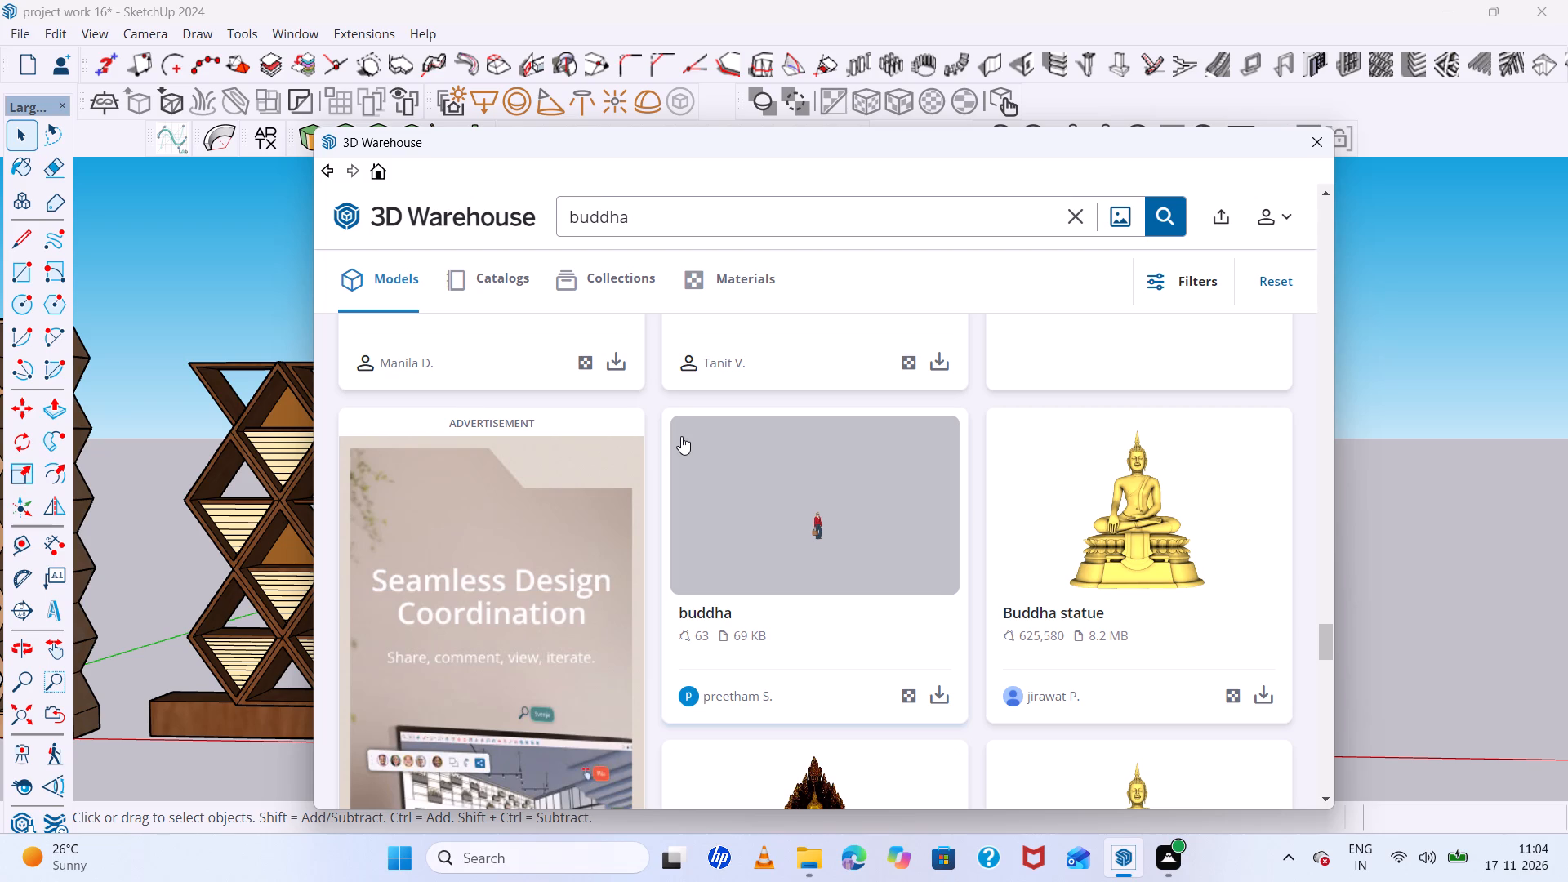
scroll(681, 436, down, 5)
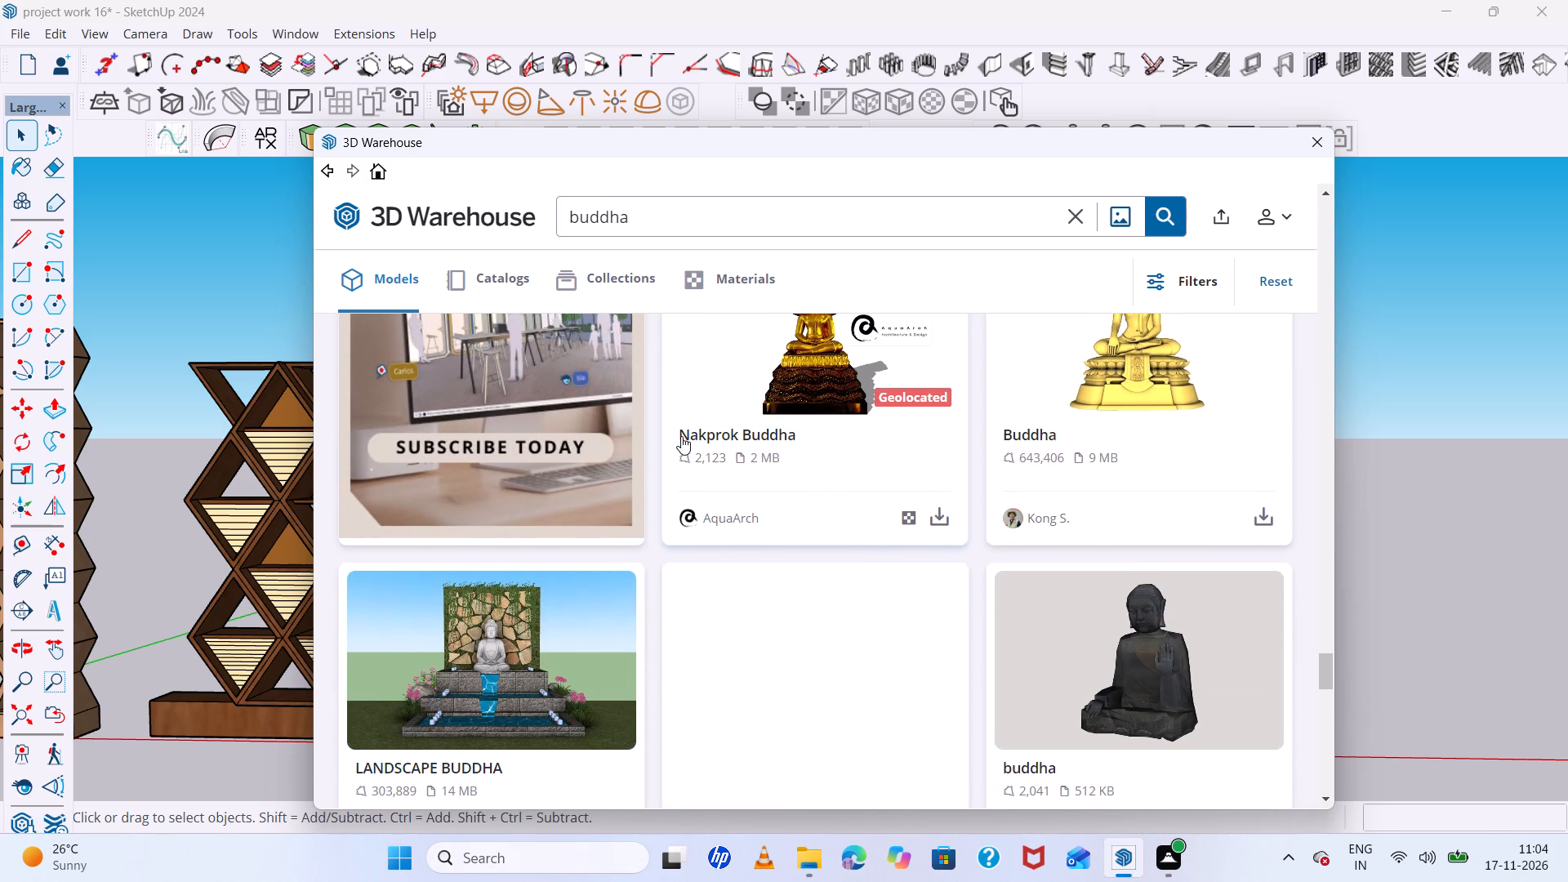
scroll(681, 436, down, 13)
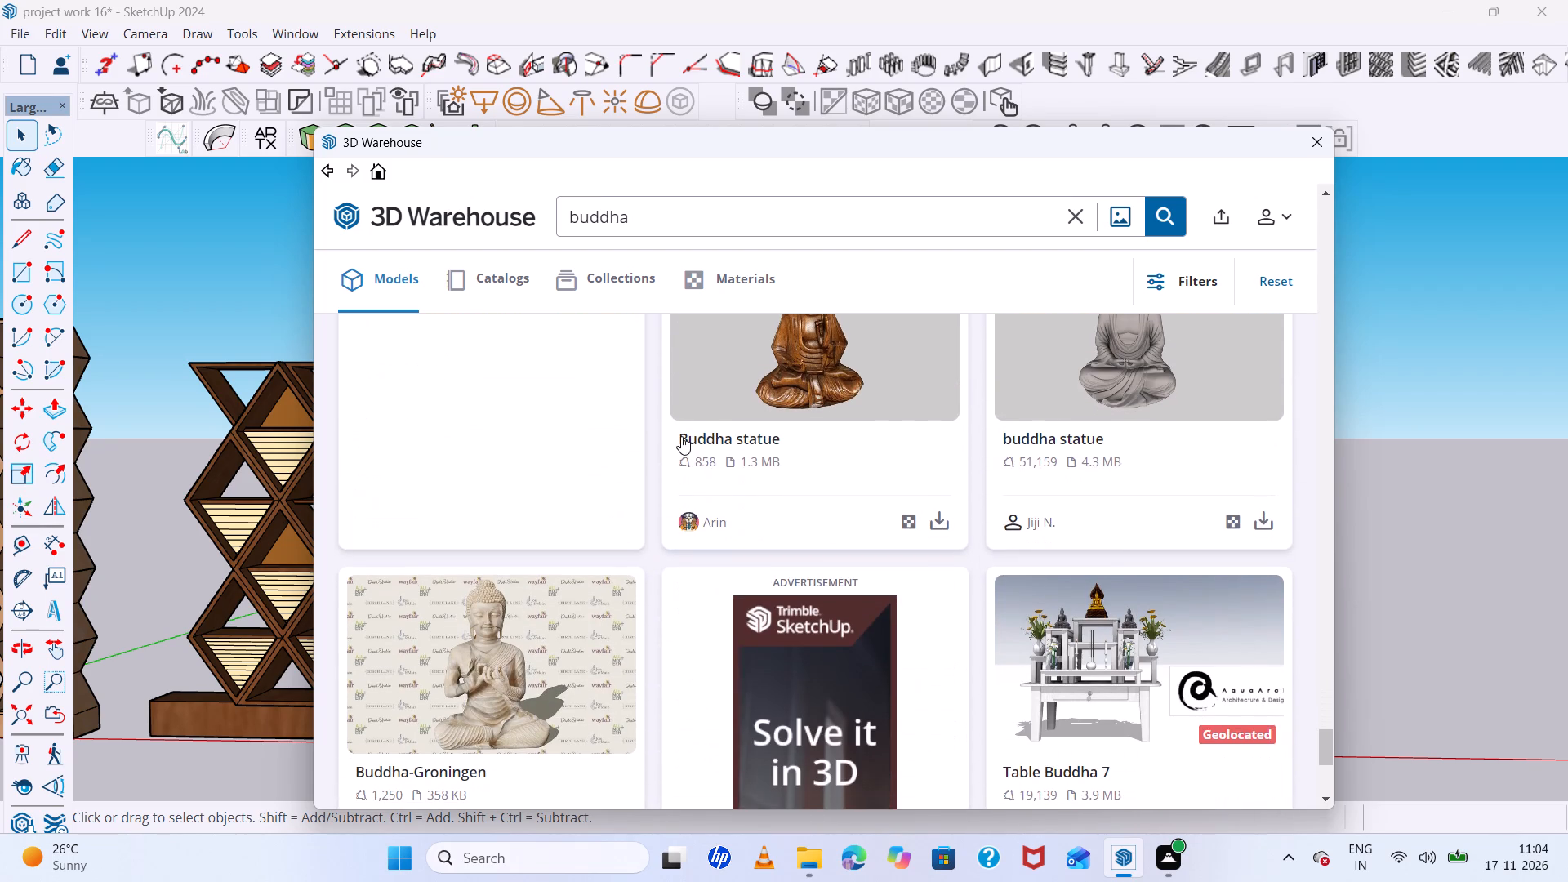
scroll(681, 436, down, 8)
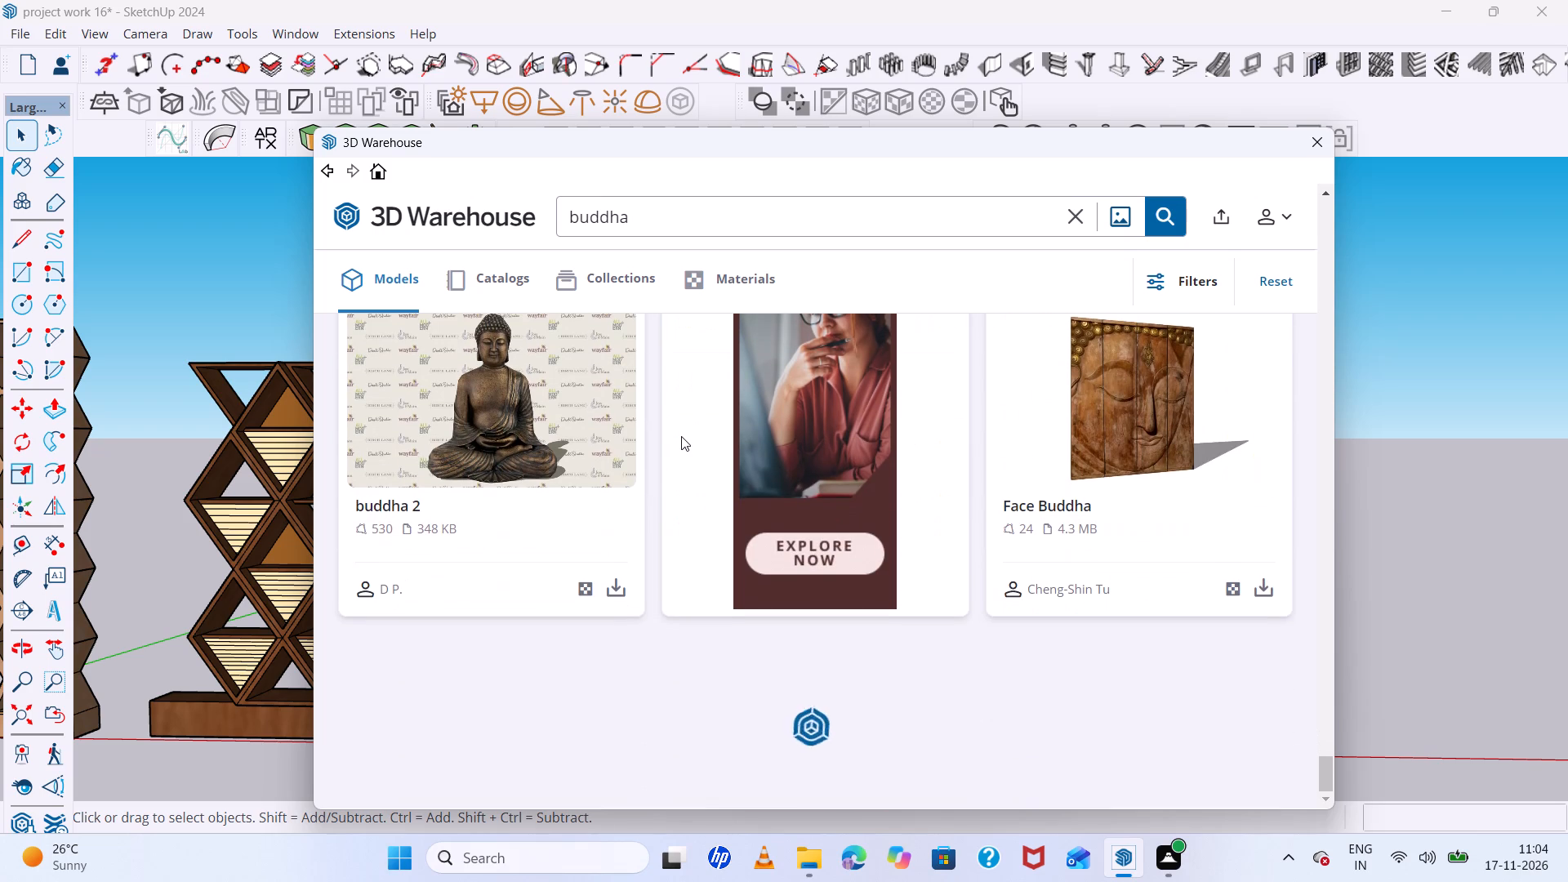
scroll(681, 436, down, 4)
scroll(477, 416, up, 5)
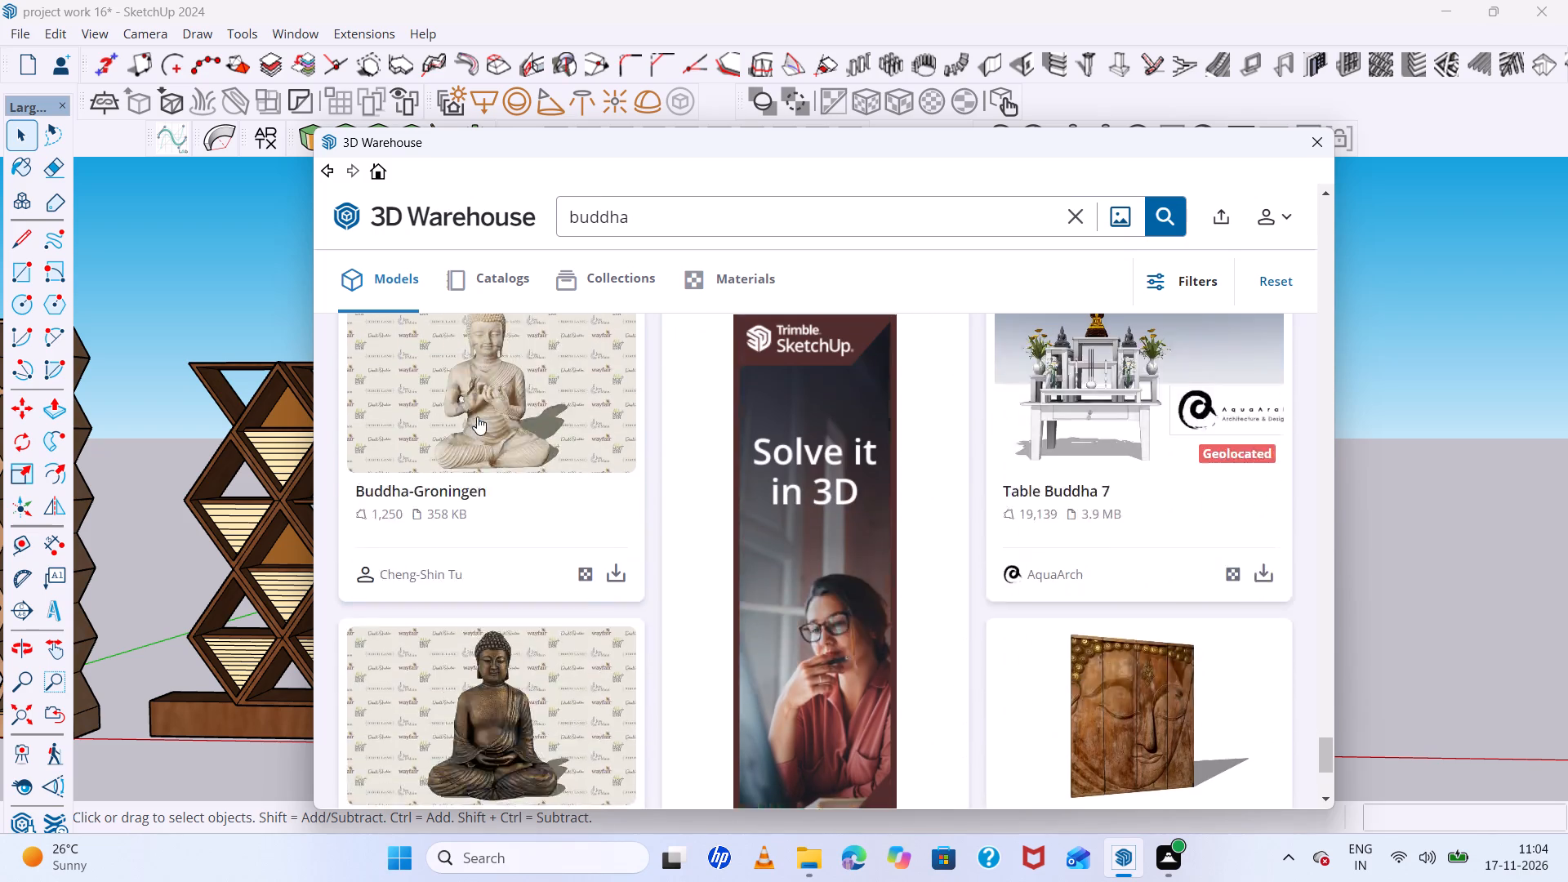
scroll(477, 416, down, 6)
Go back through the earlier "buddha" results and compare the seated statues again.
scroll(759, 415, up, 5)
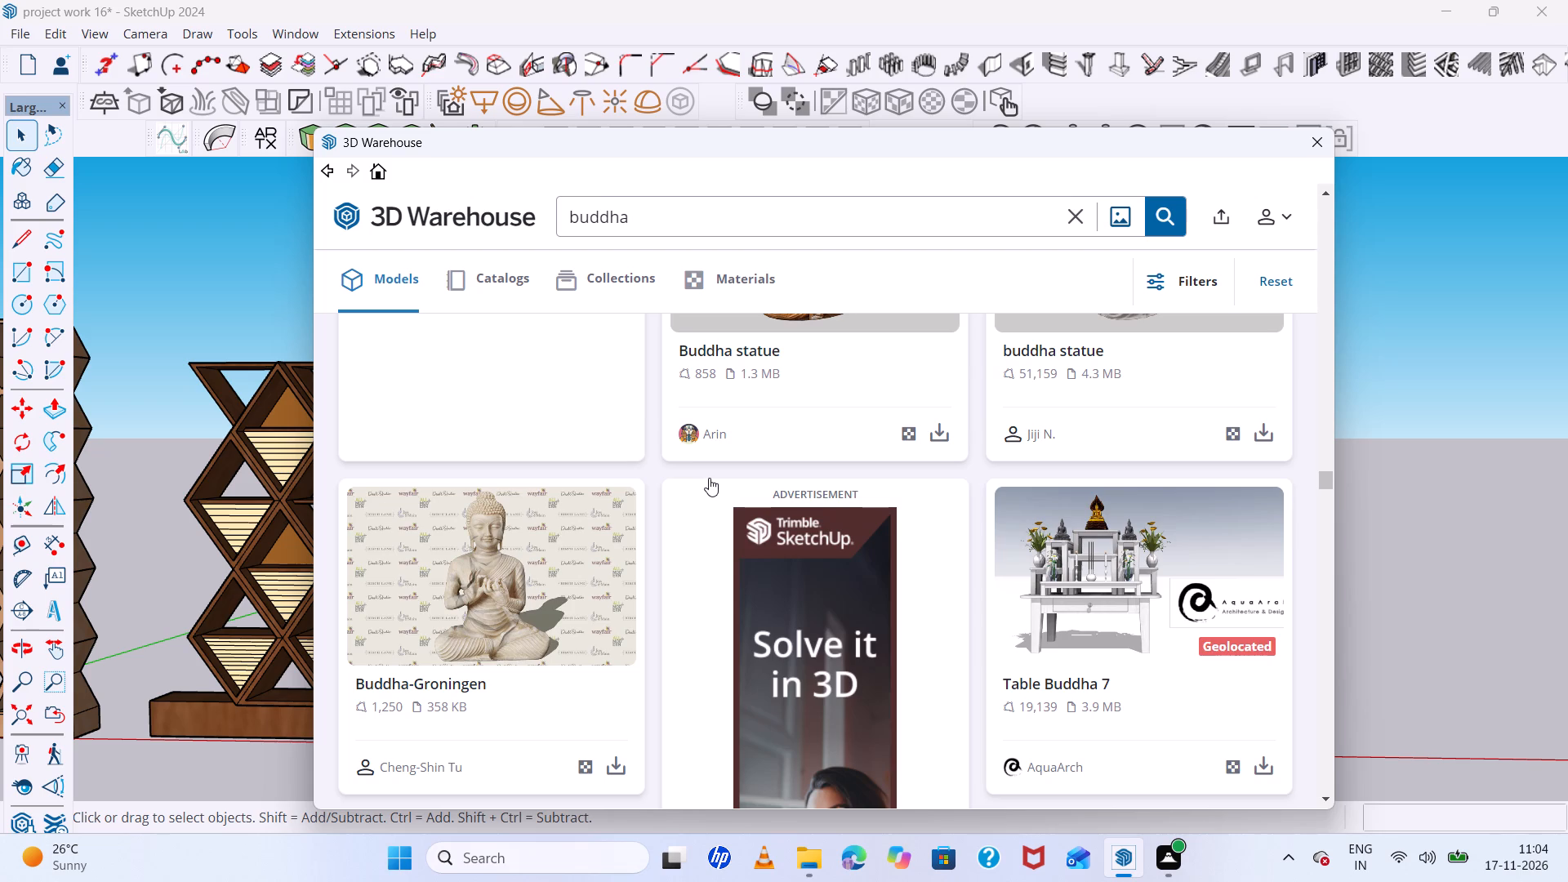
scroll(709, 478, up, 19)
scroll(709, 478, up, 17)
scroll(709, 478, up, 6)
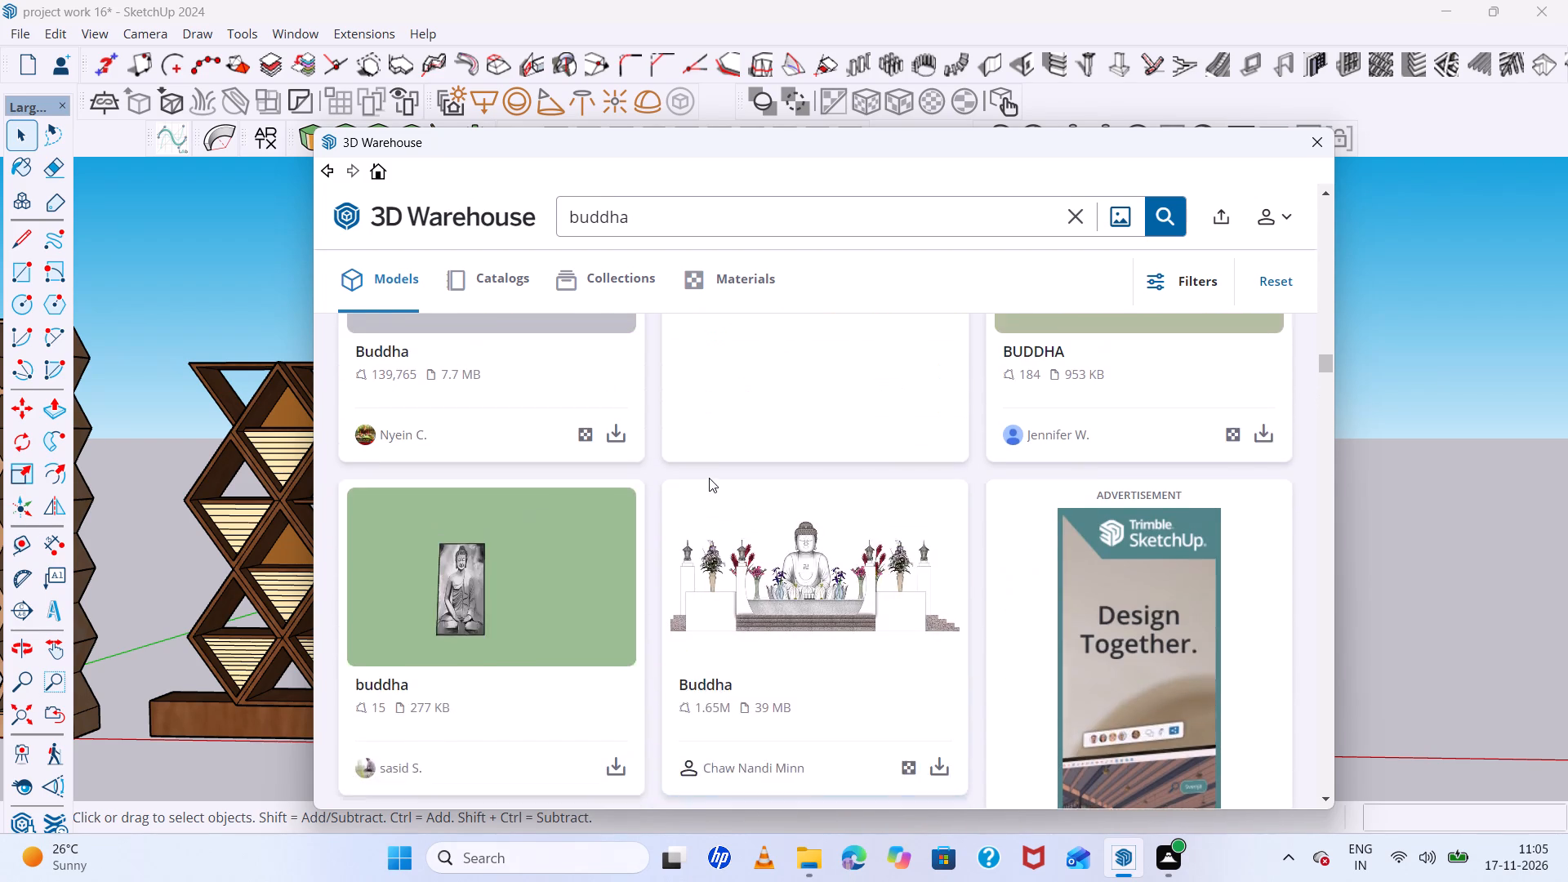
scroll(709, 478, up, 11)
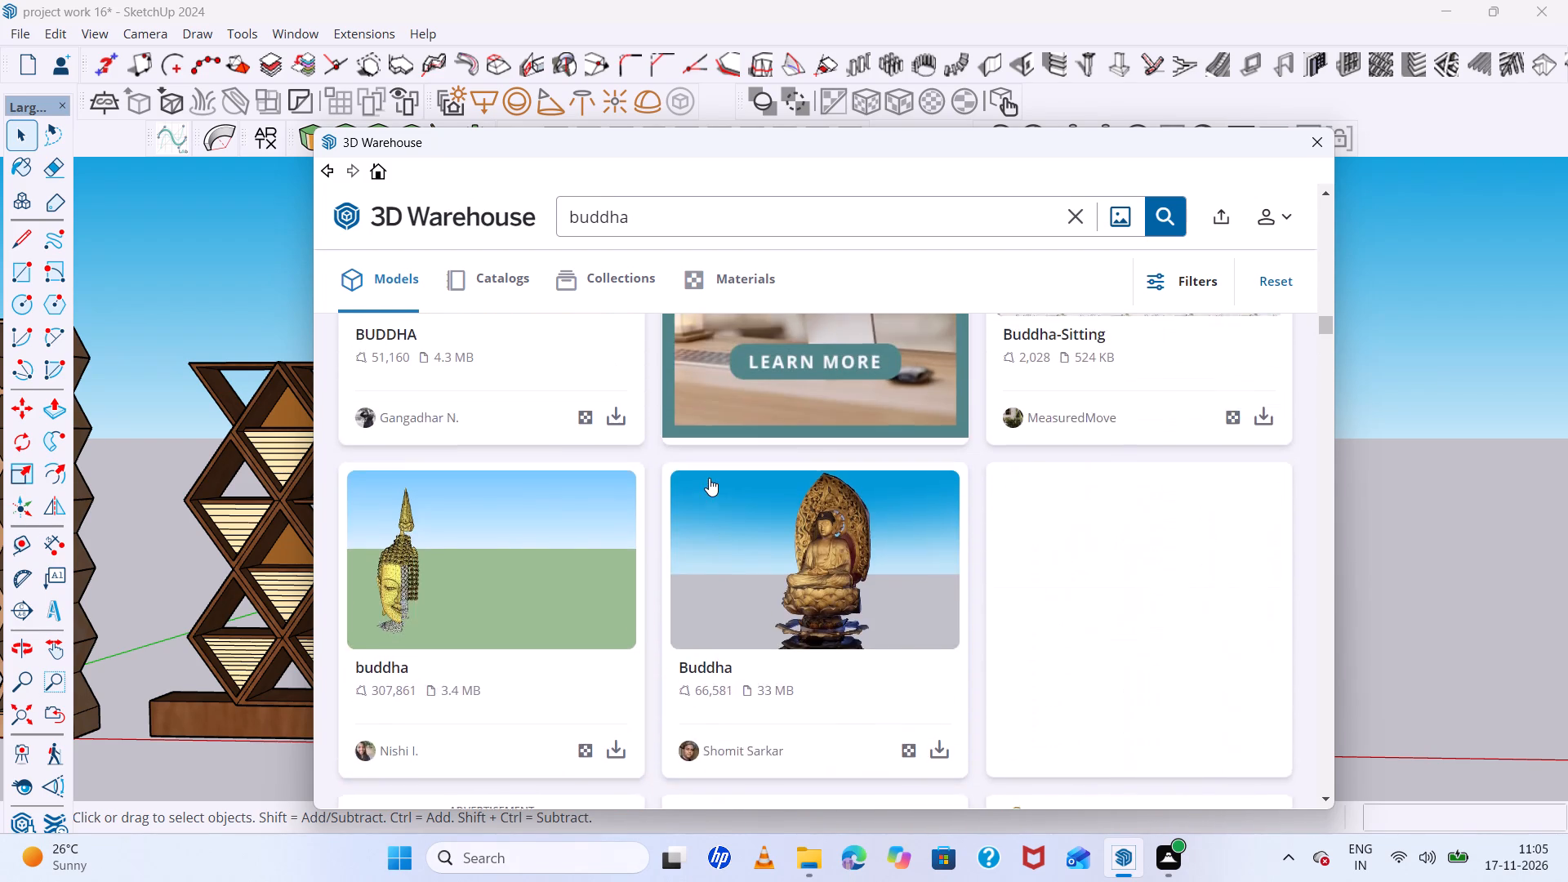
scroll(709, 478, up, 13)
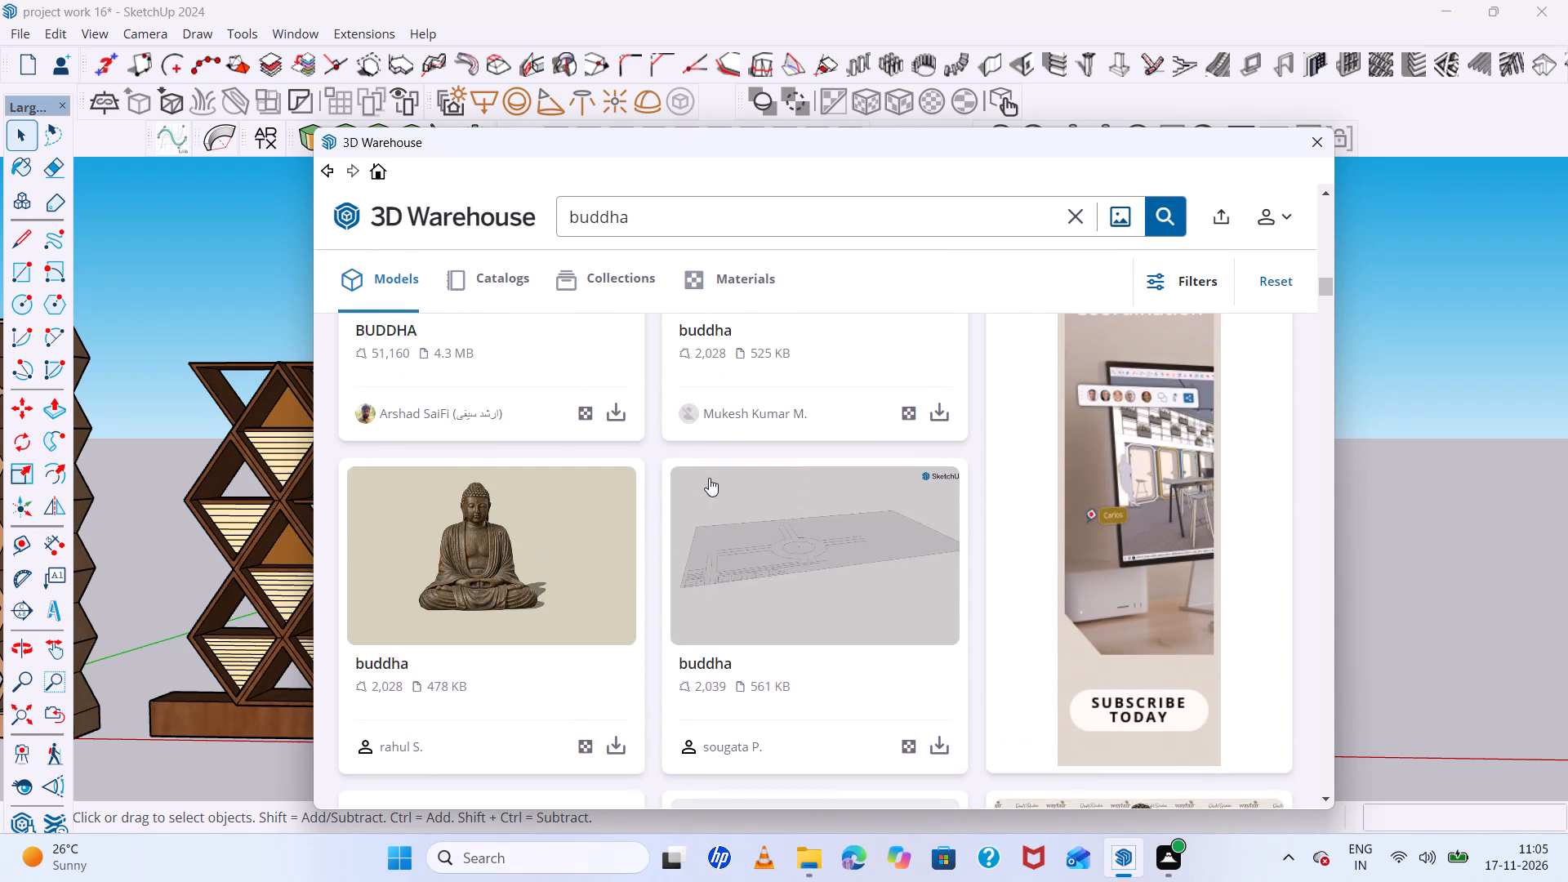
scroll(709, 478, up, 8)
scroll(709, 478, down, 2)
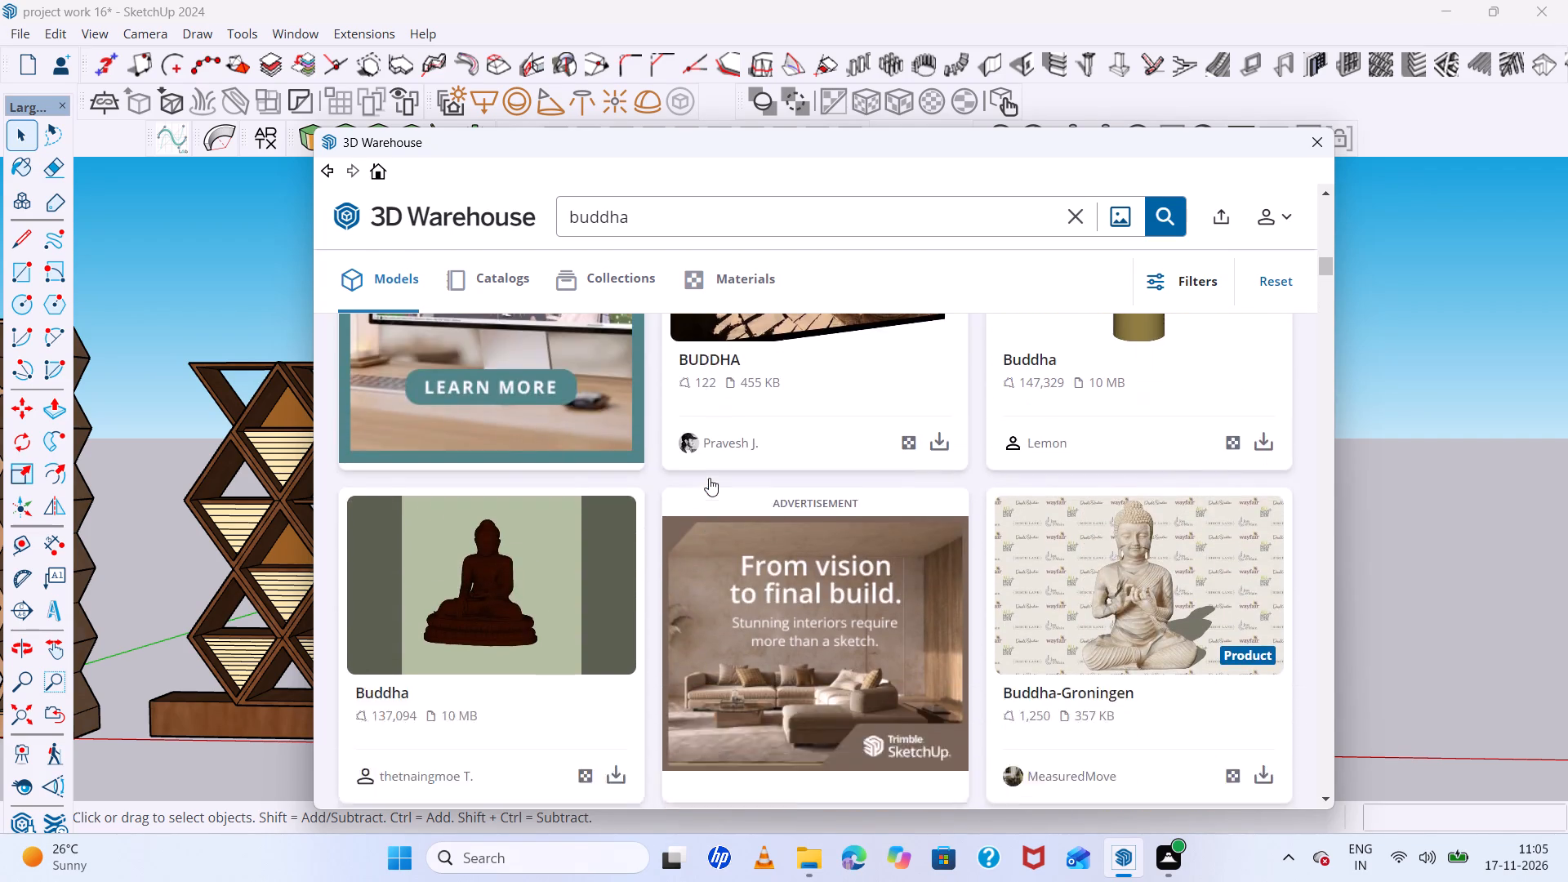
scroll(709, 478, down, 8)
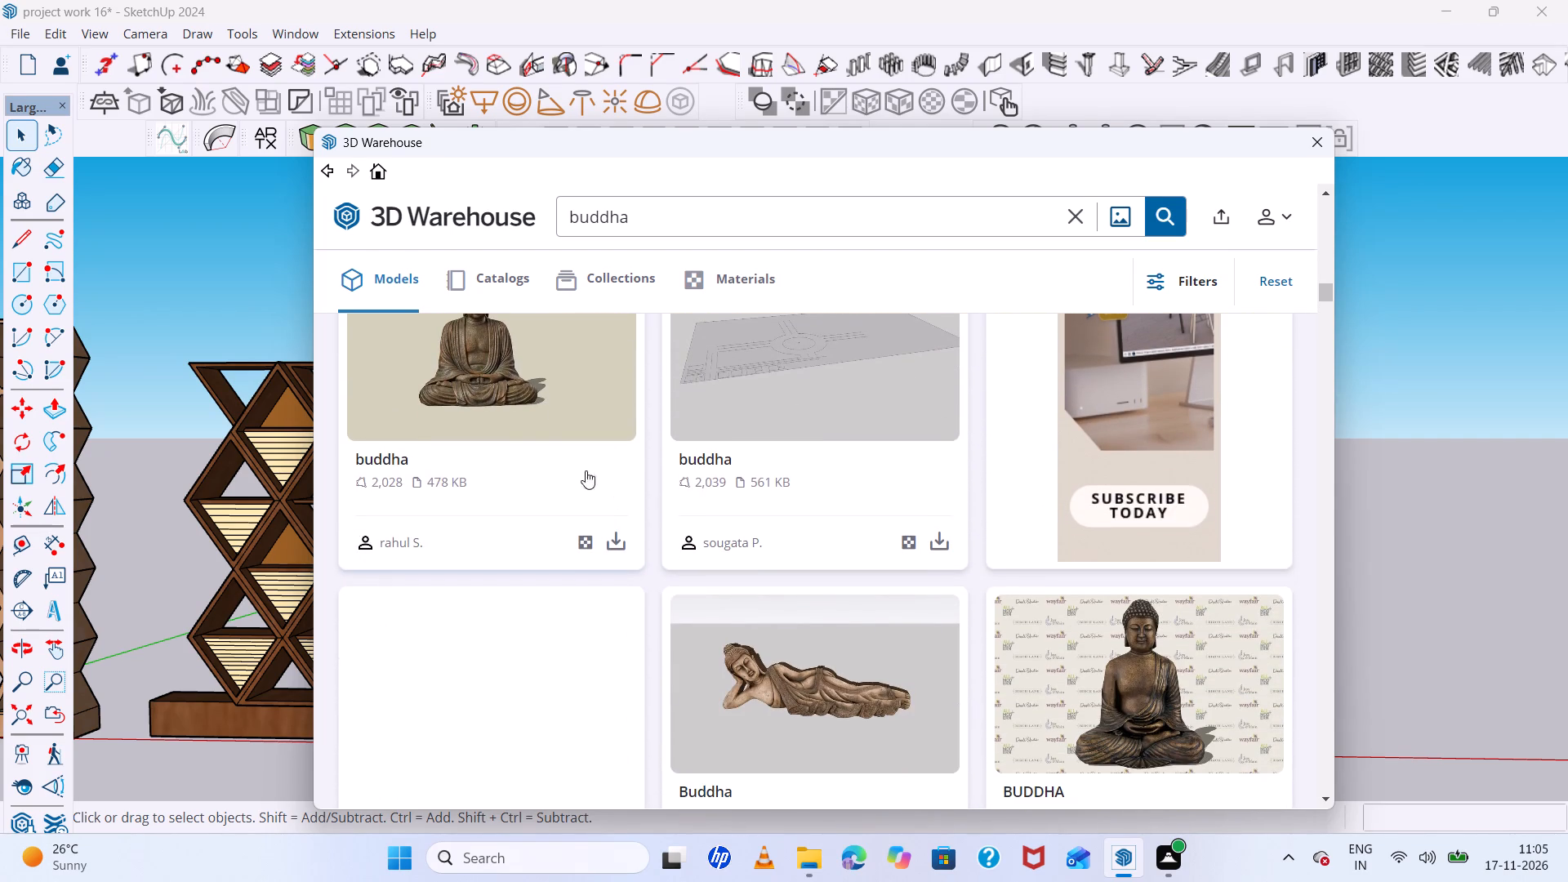
scroll(531, 398, up, 1)
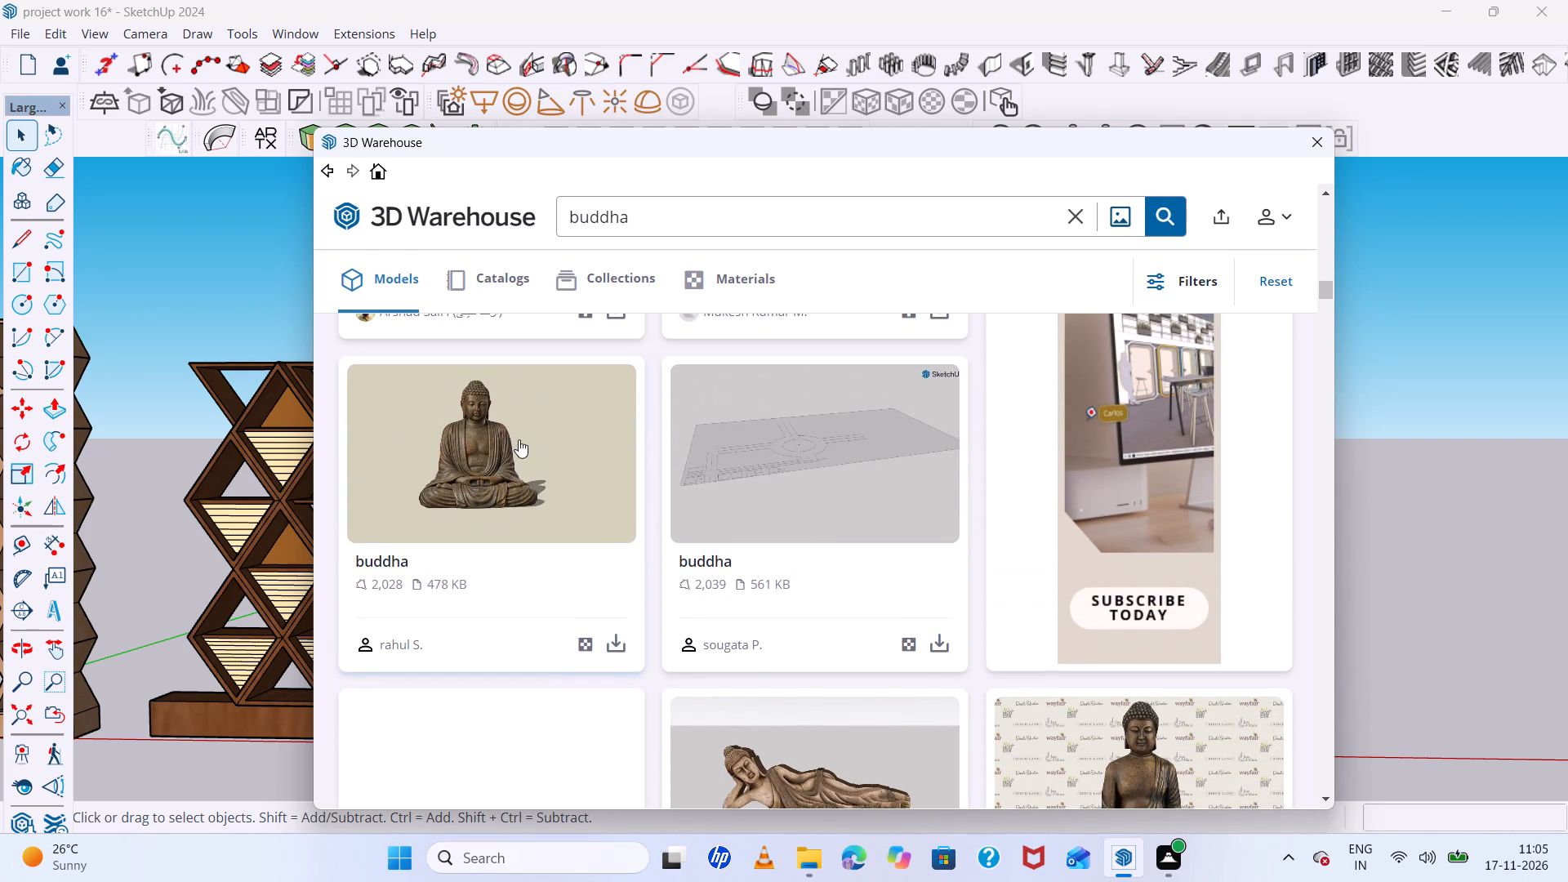
Download the 478 KB bronze-brown seated "buddha" statue, skipping the subscription offers, and load it directly into the model.
click(496, 465)
scroll(755, 470, down, 5)
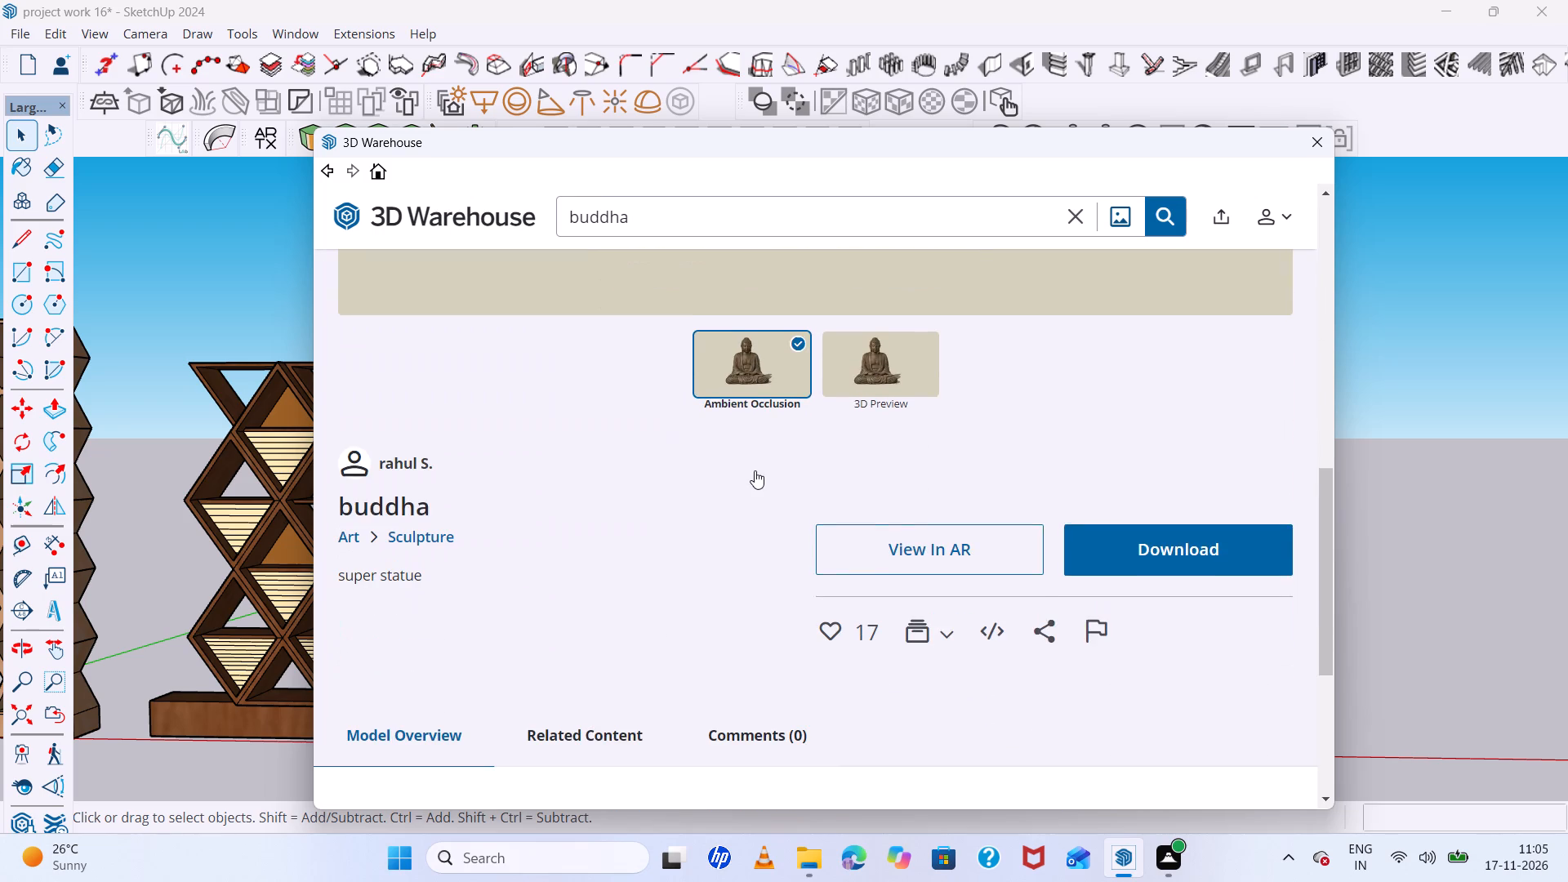
click(1147, 545)
scroll(793, 481, down, 3)
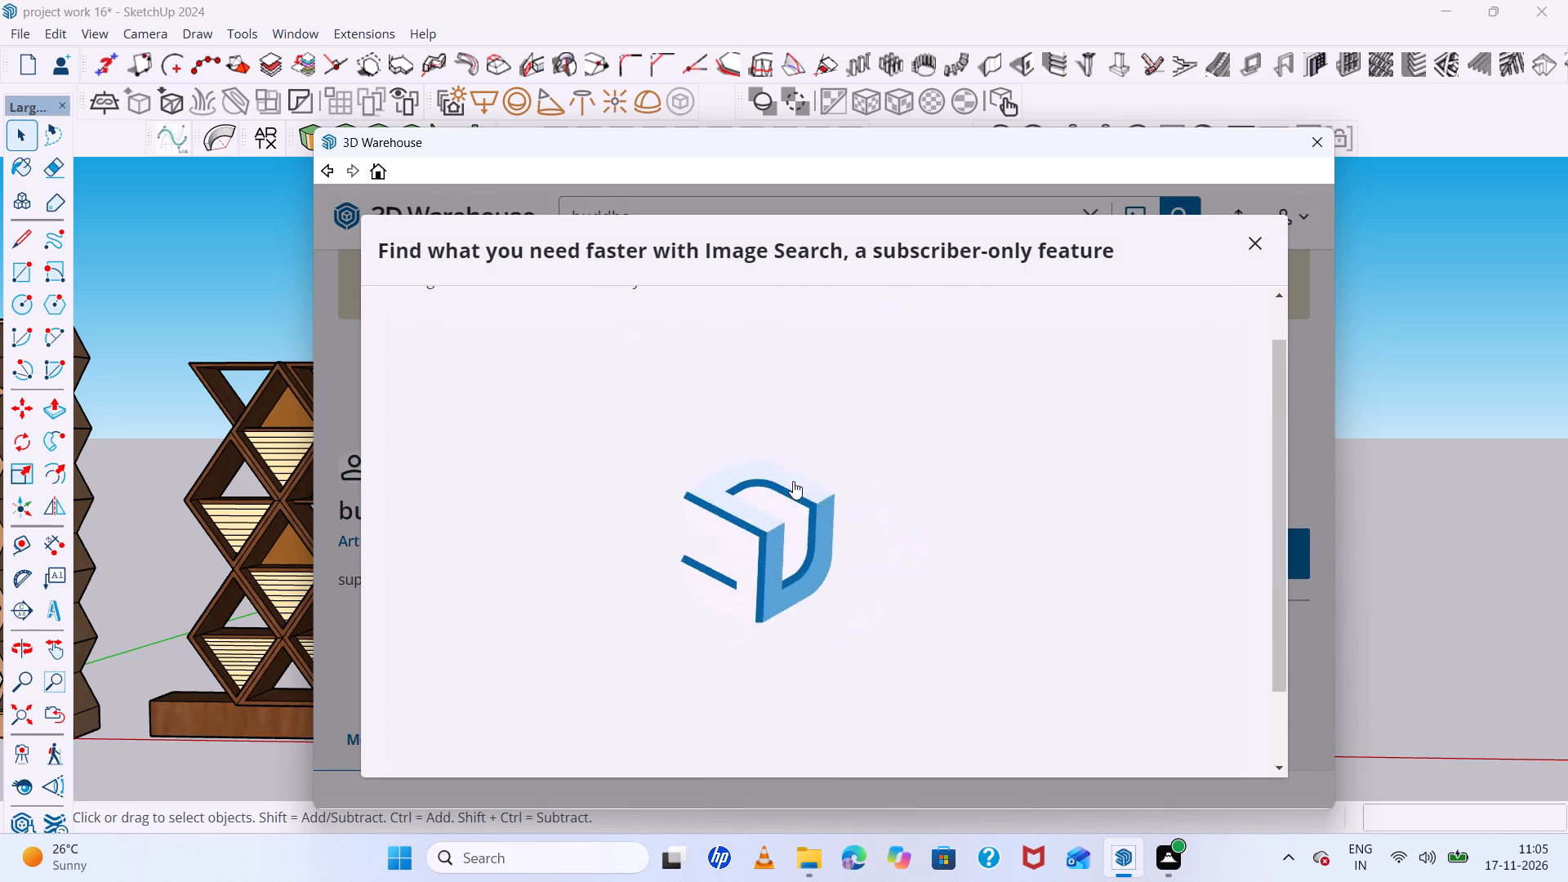
scroll(793, 481, down, 4)
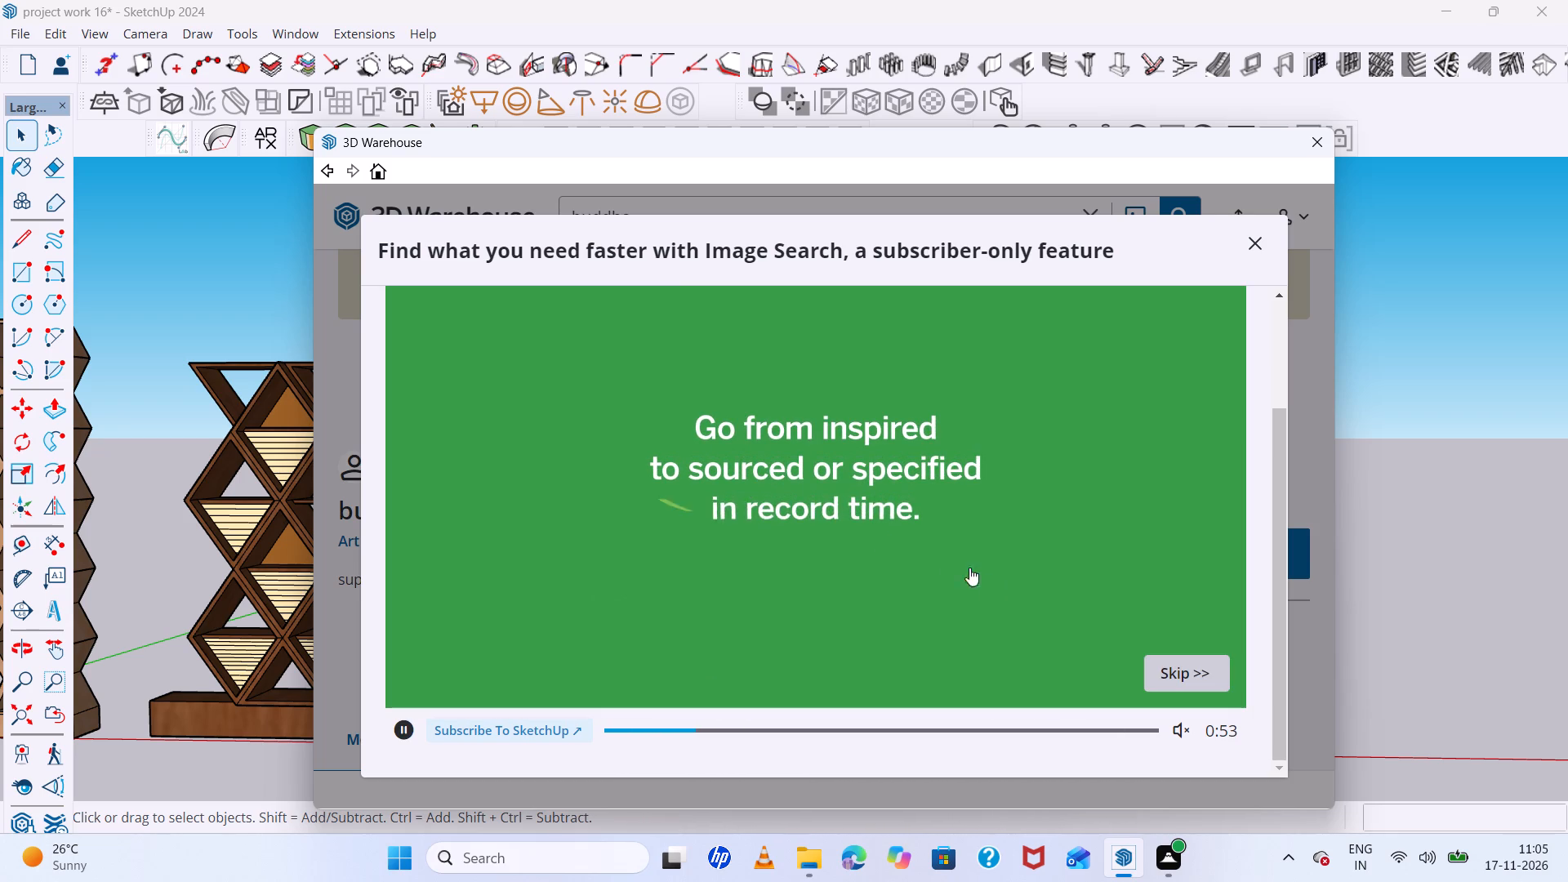
click(1178, 675)
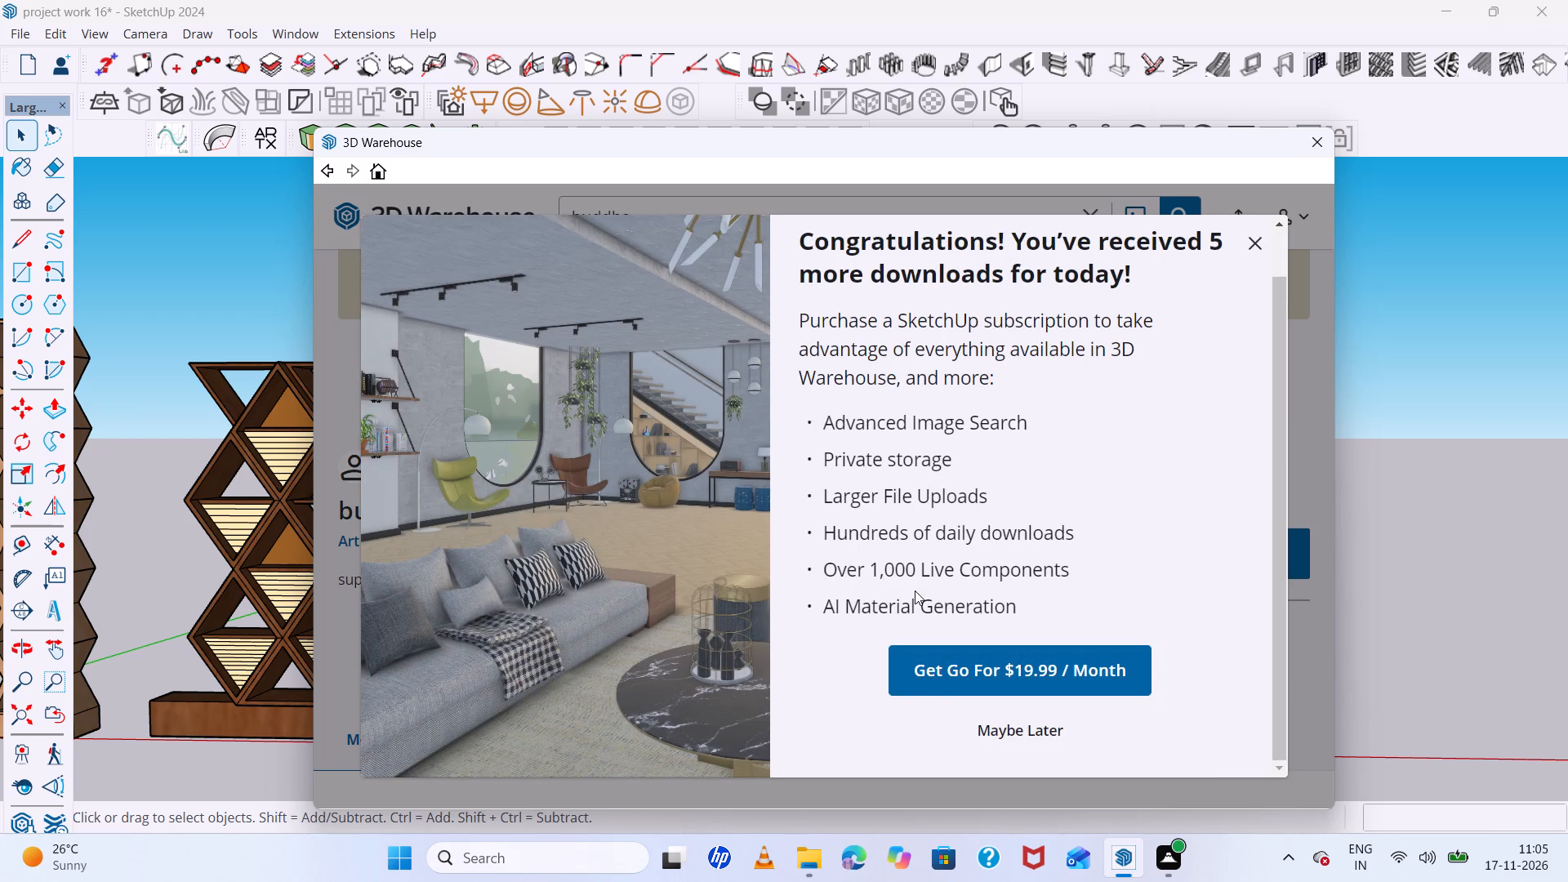
click(999, 737)
click(1095, 557)
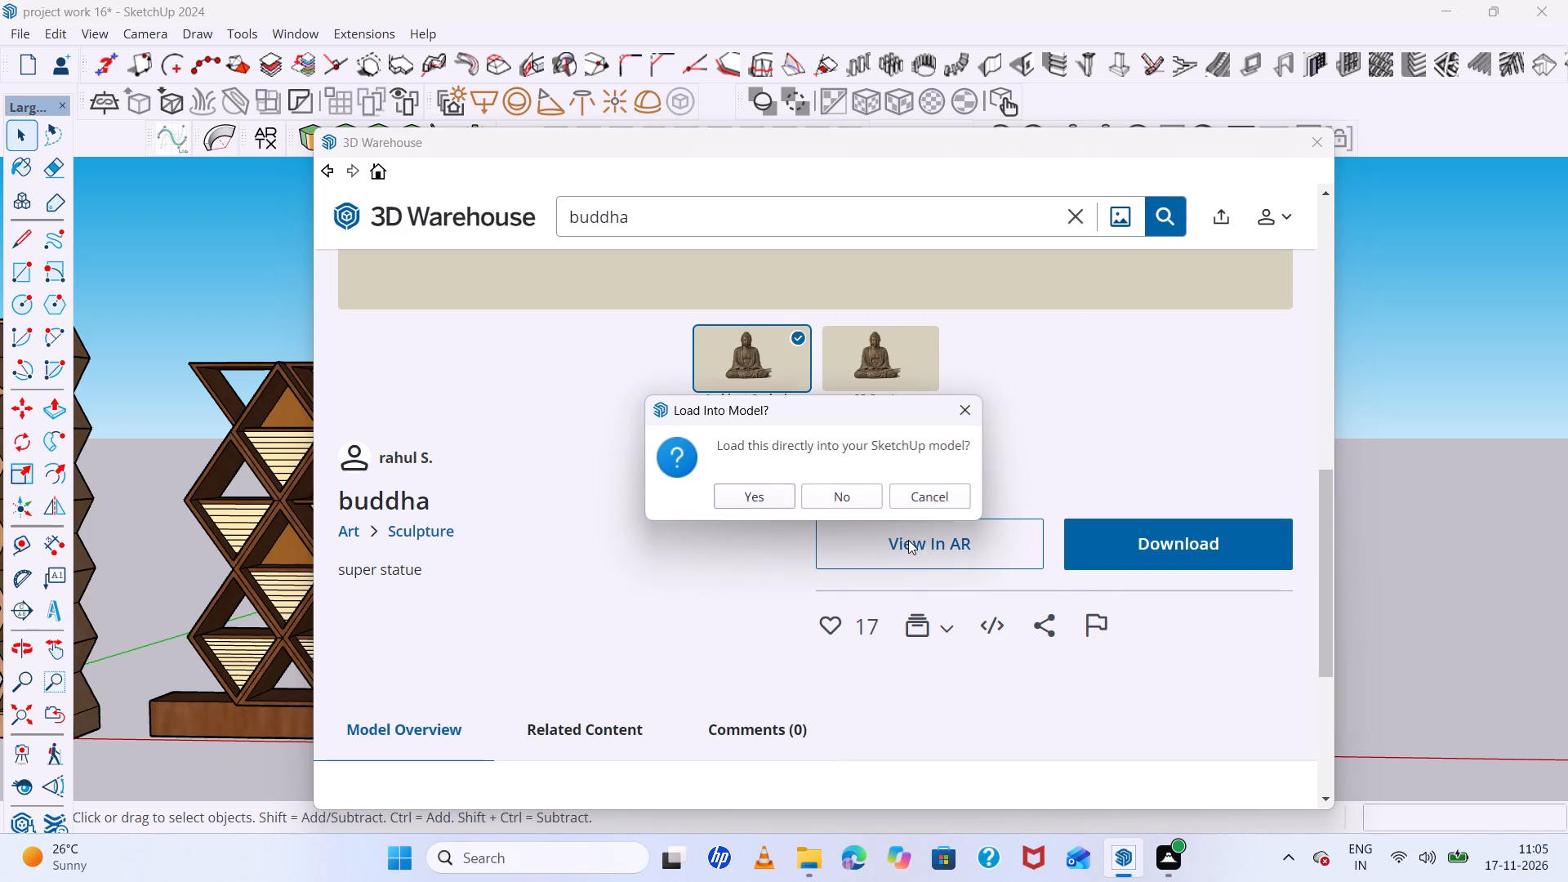
click(755, 499)
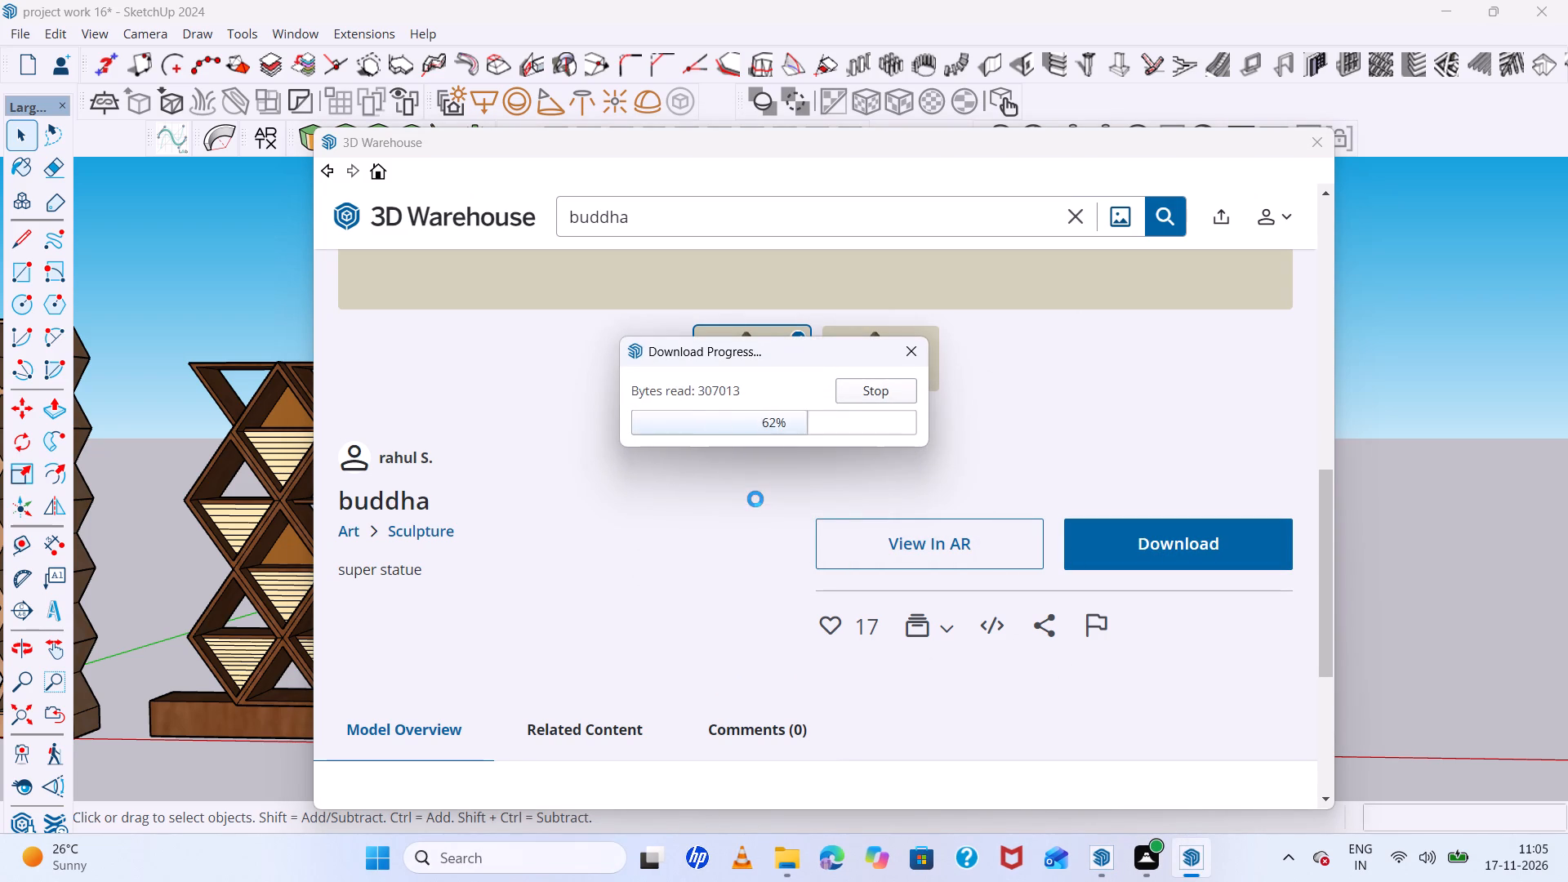
click(1003, 479)
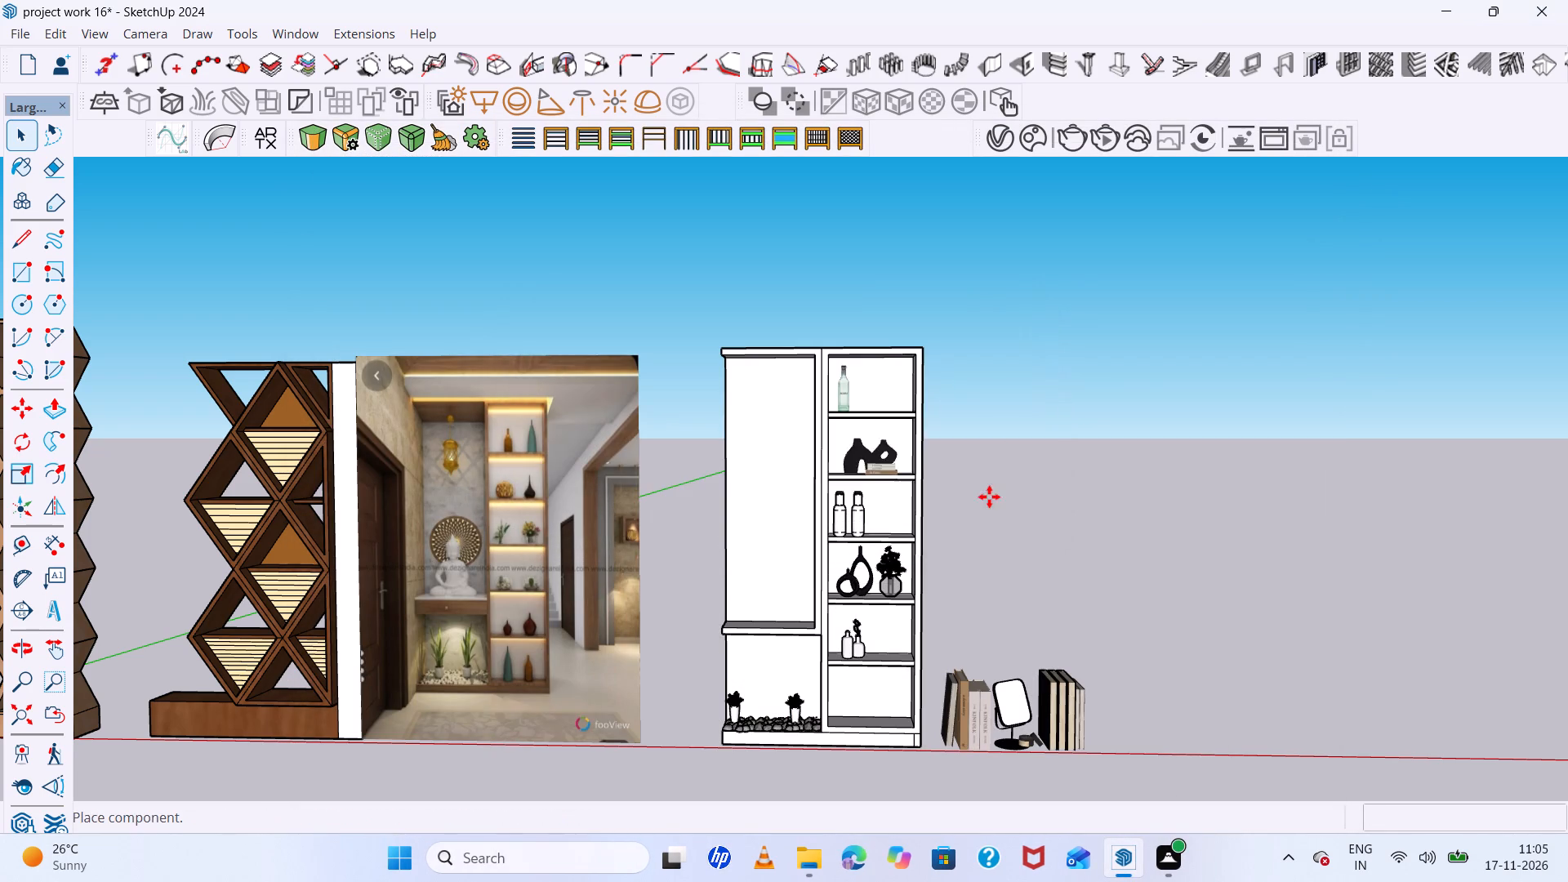
Place the Buddha statue on the ground along the red axis, beyond the loose books and mirror beside the white shelving unit.
scroll(932, 581, down, 6)
scroll(814, 552, down, 7)
scroll(877, 583, down, 7)
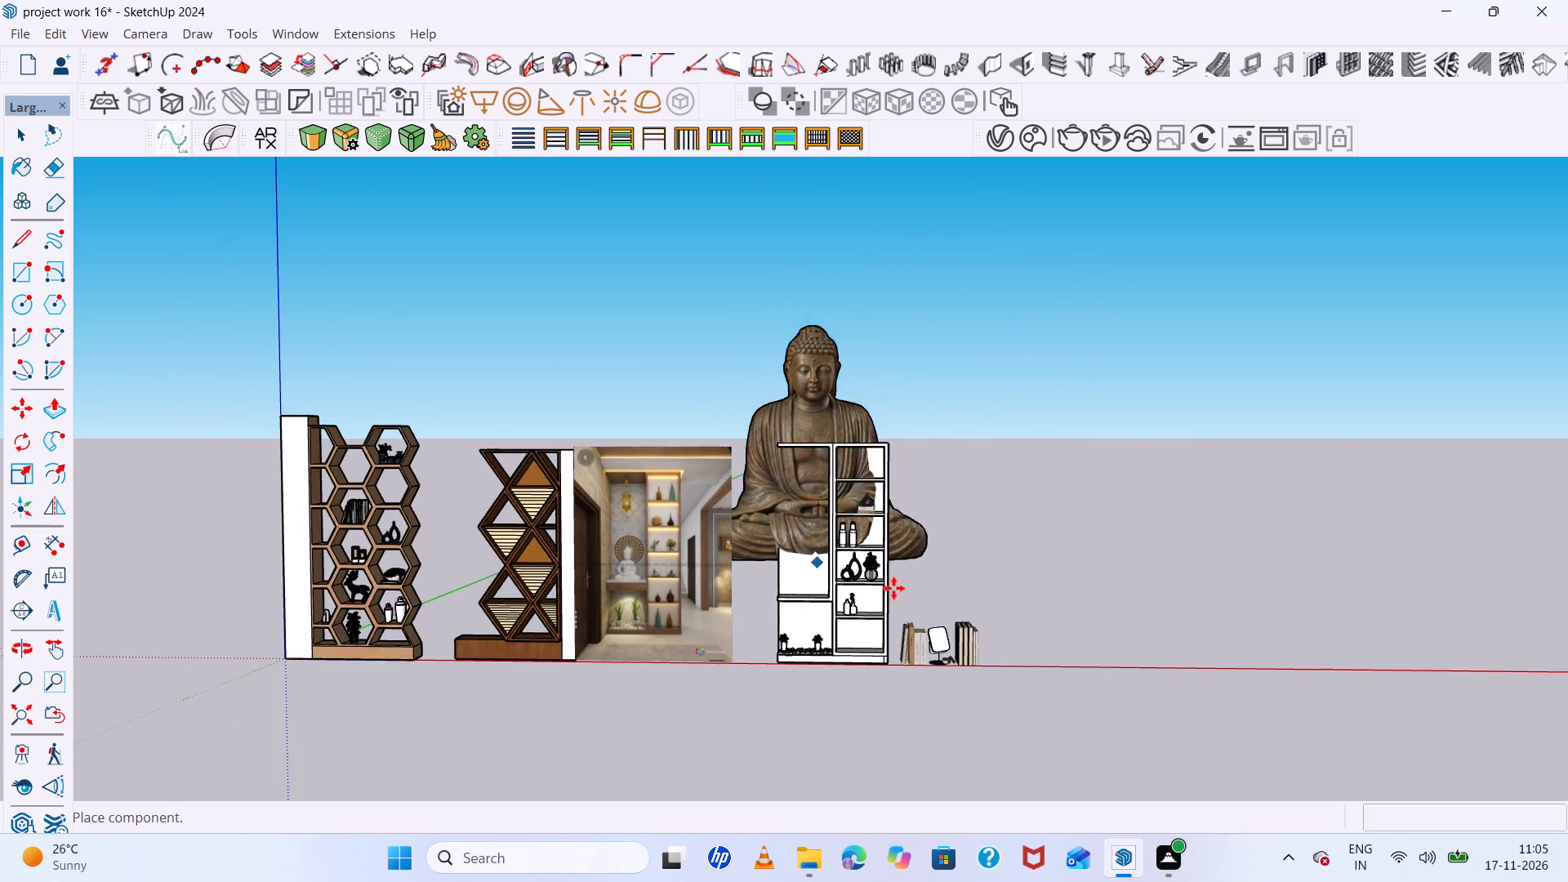
scroll(893, 588, down, 1)
scroll(990, 588, down, 4)
click(1069, 639)
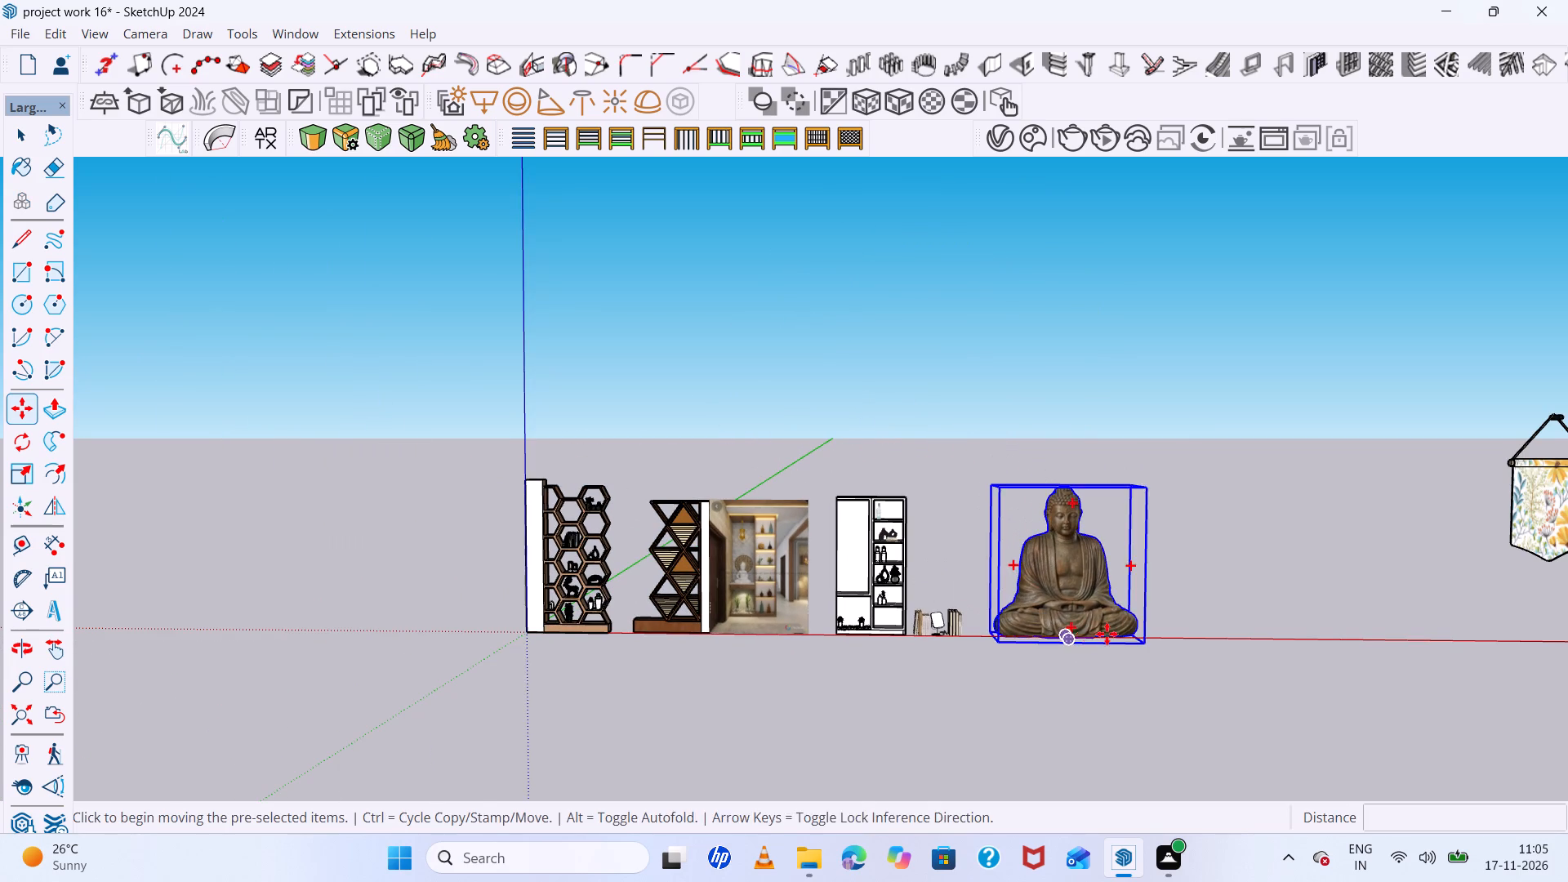
scroll(1107, 634, up, 15)
scroll(1071, 412, up, 5)
scroll(1045, 391, down, 6)
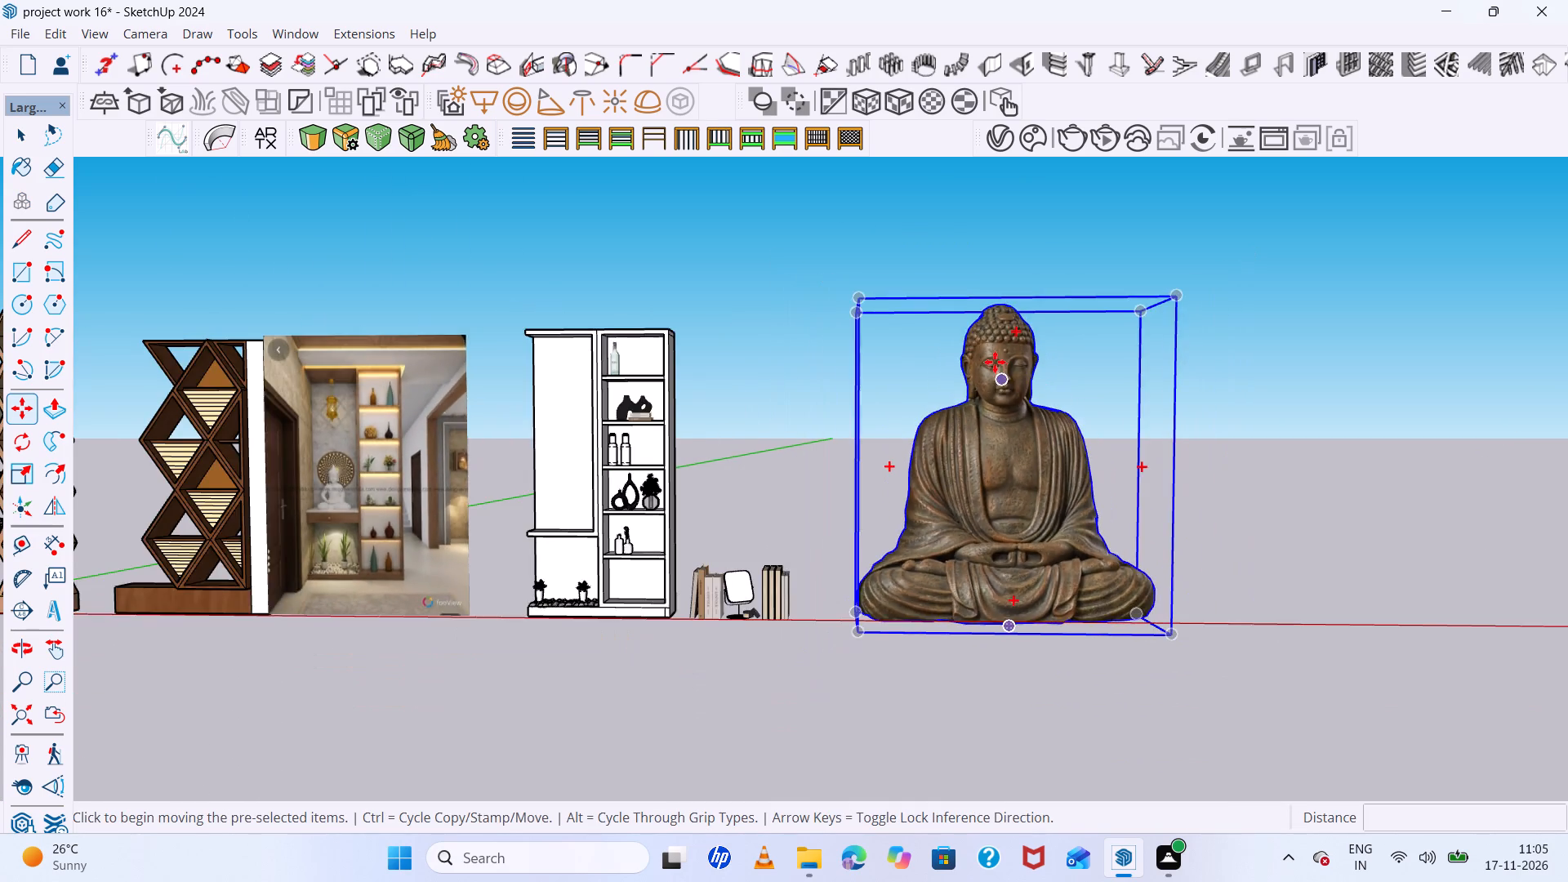
scroll(995, 362, down, 5)
middle_drag(984, 389, 972, 532)
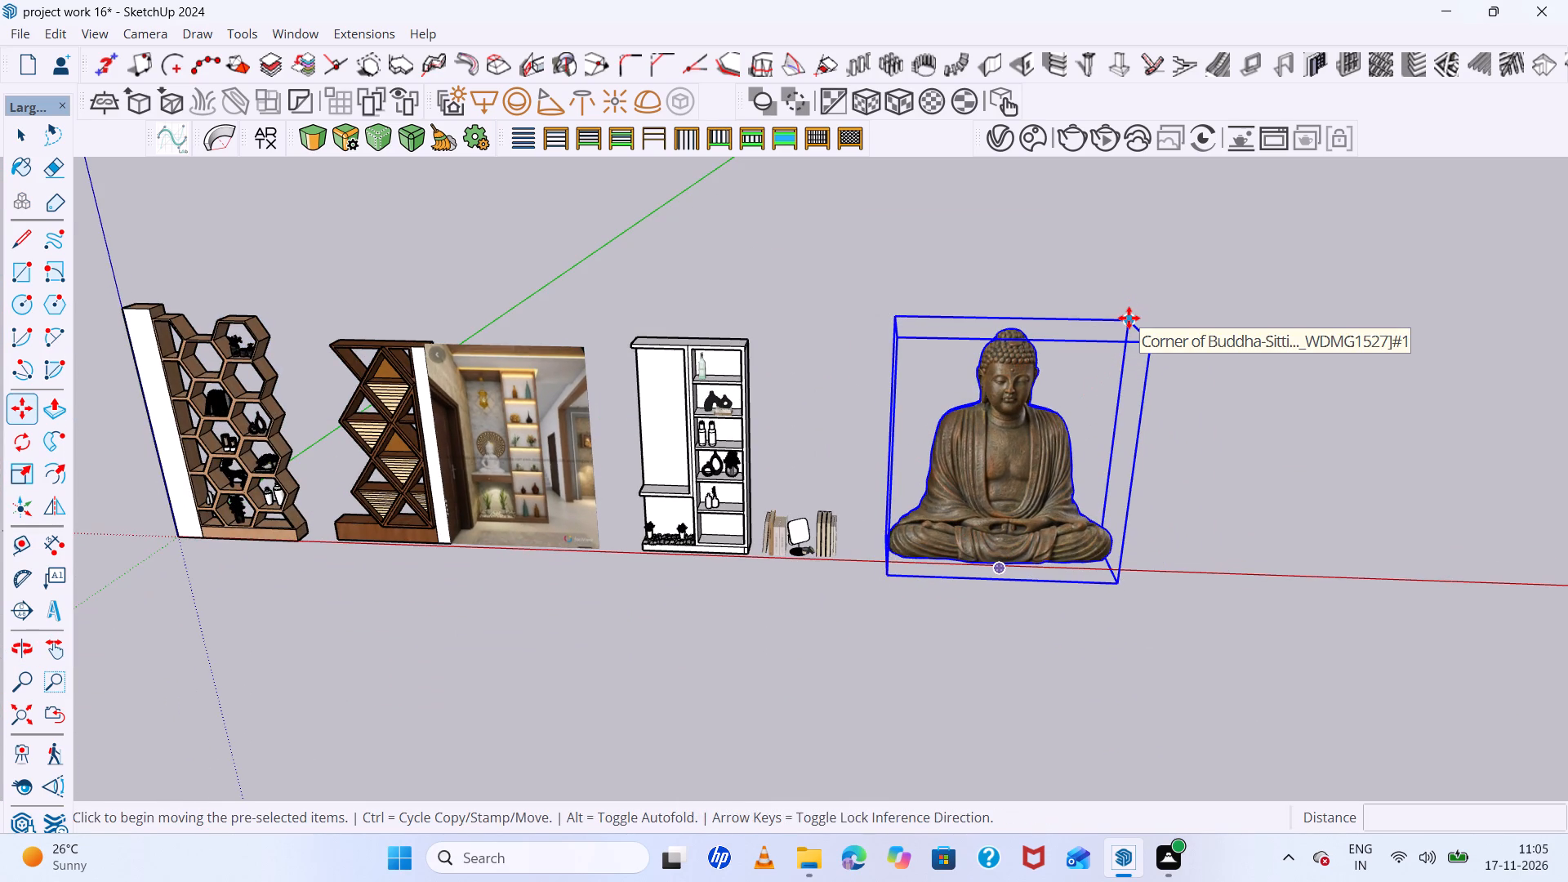
Scale the seated Buddha statue down uniformly from its upper corner to roughly half its size.
key(s)
click(1123, 318)
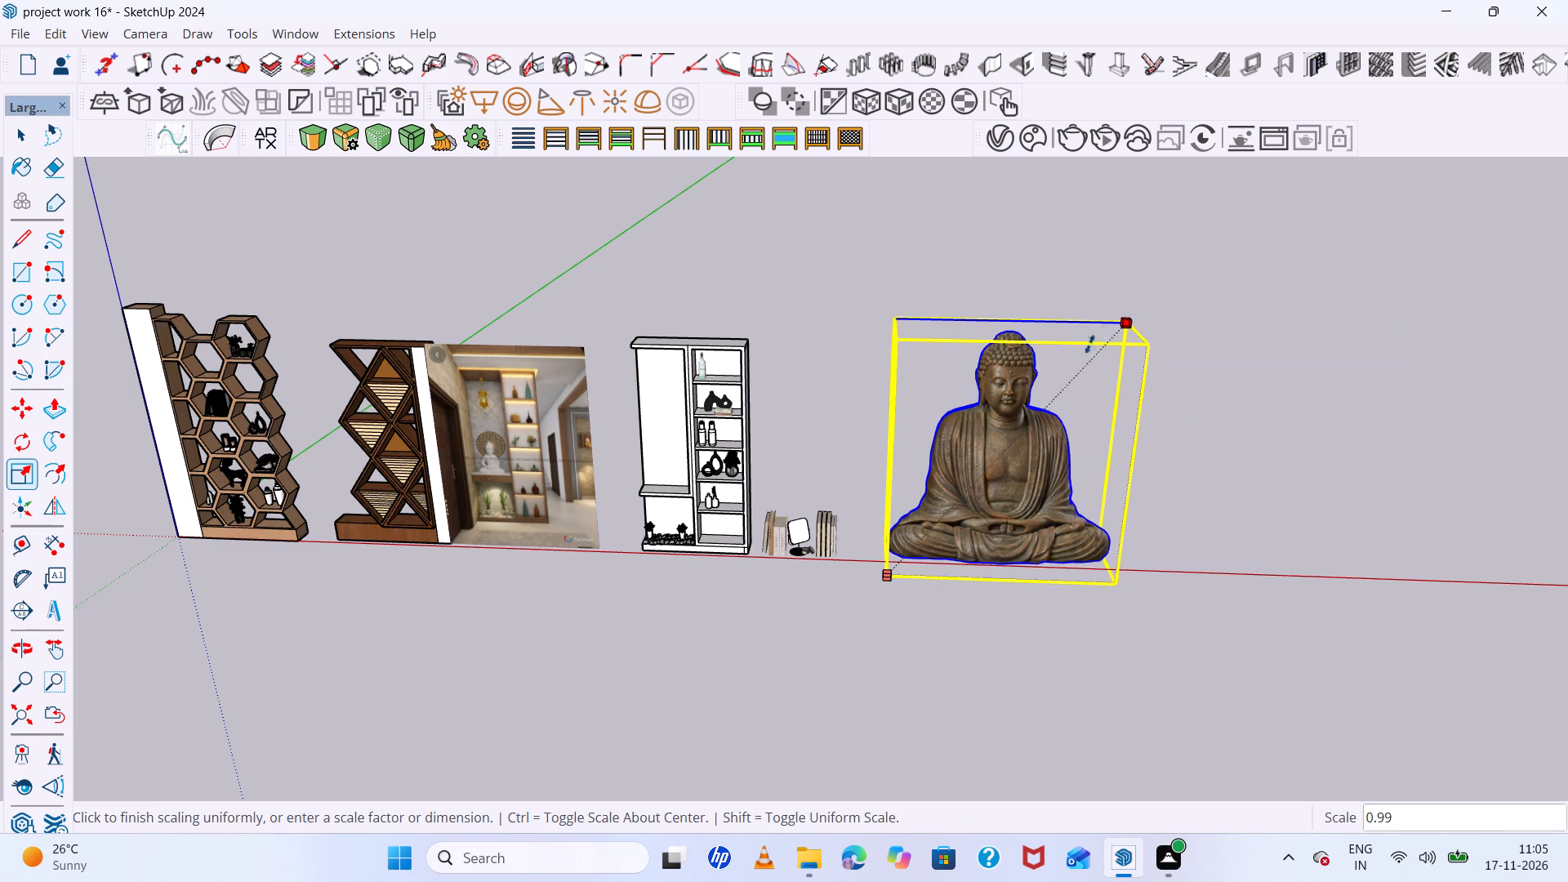
click(1000, 441)
scroll(992, 517, up, 2)
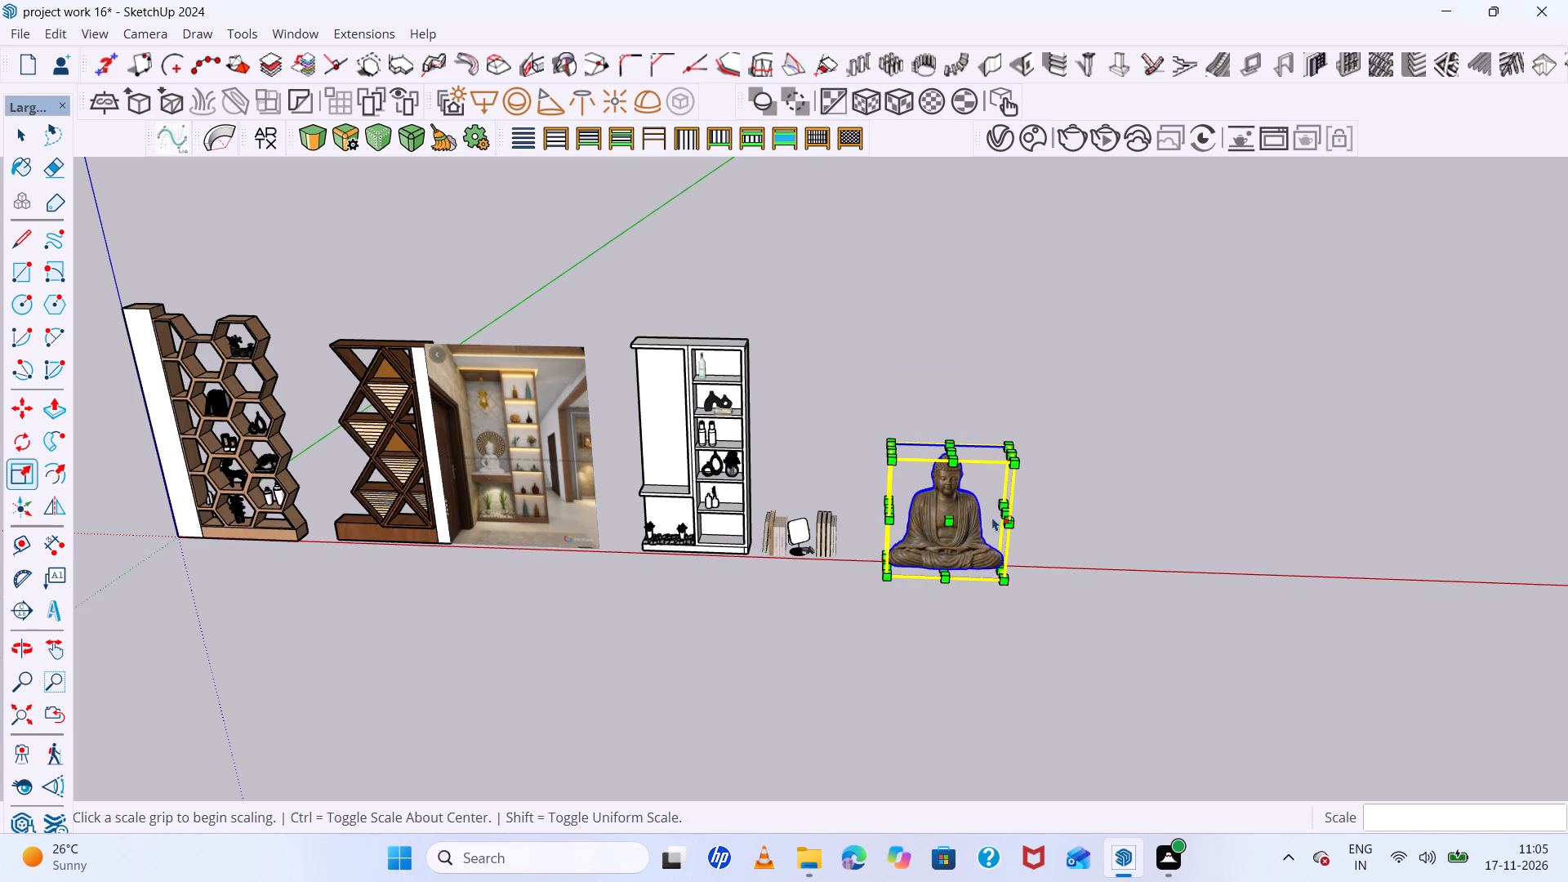
scroll(992, 517, up, 3)
middle_drag(996, 523, 999, 473)
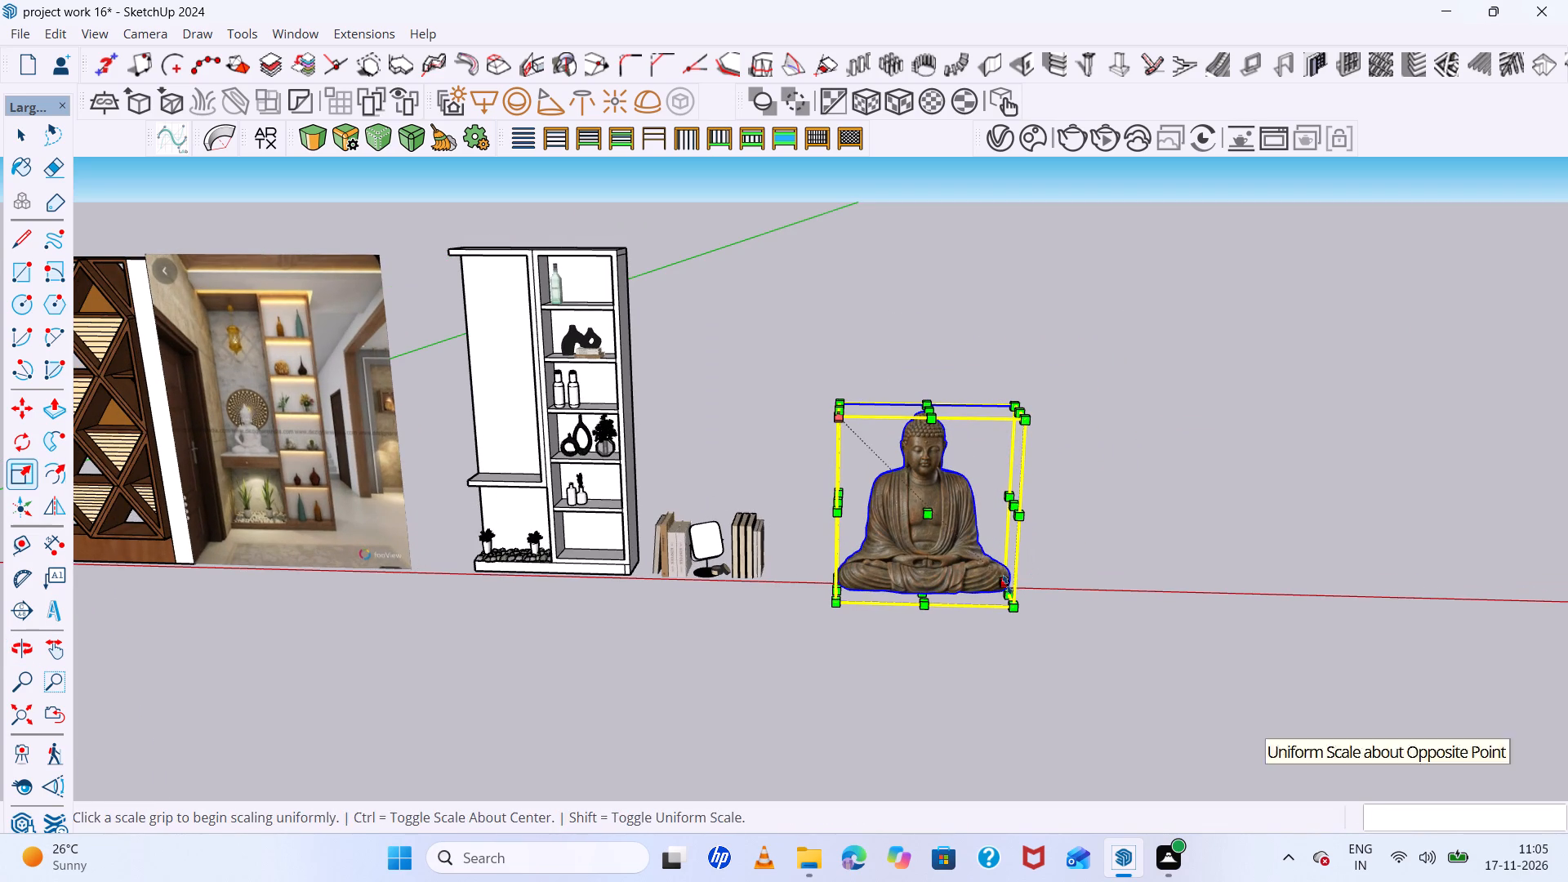
scroll(1015, 591, up, 7)
scroll(786, 576, up, 7)
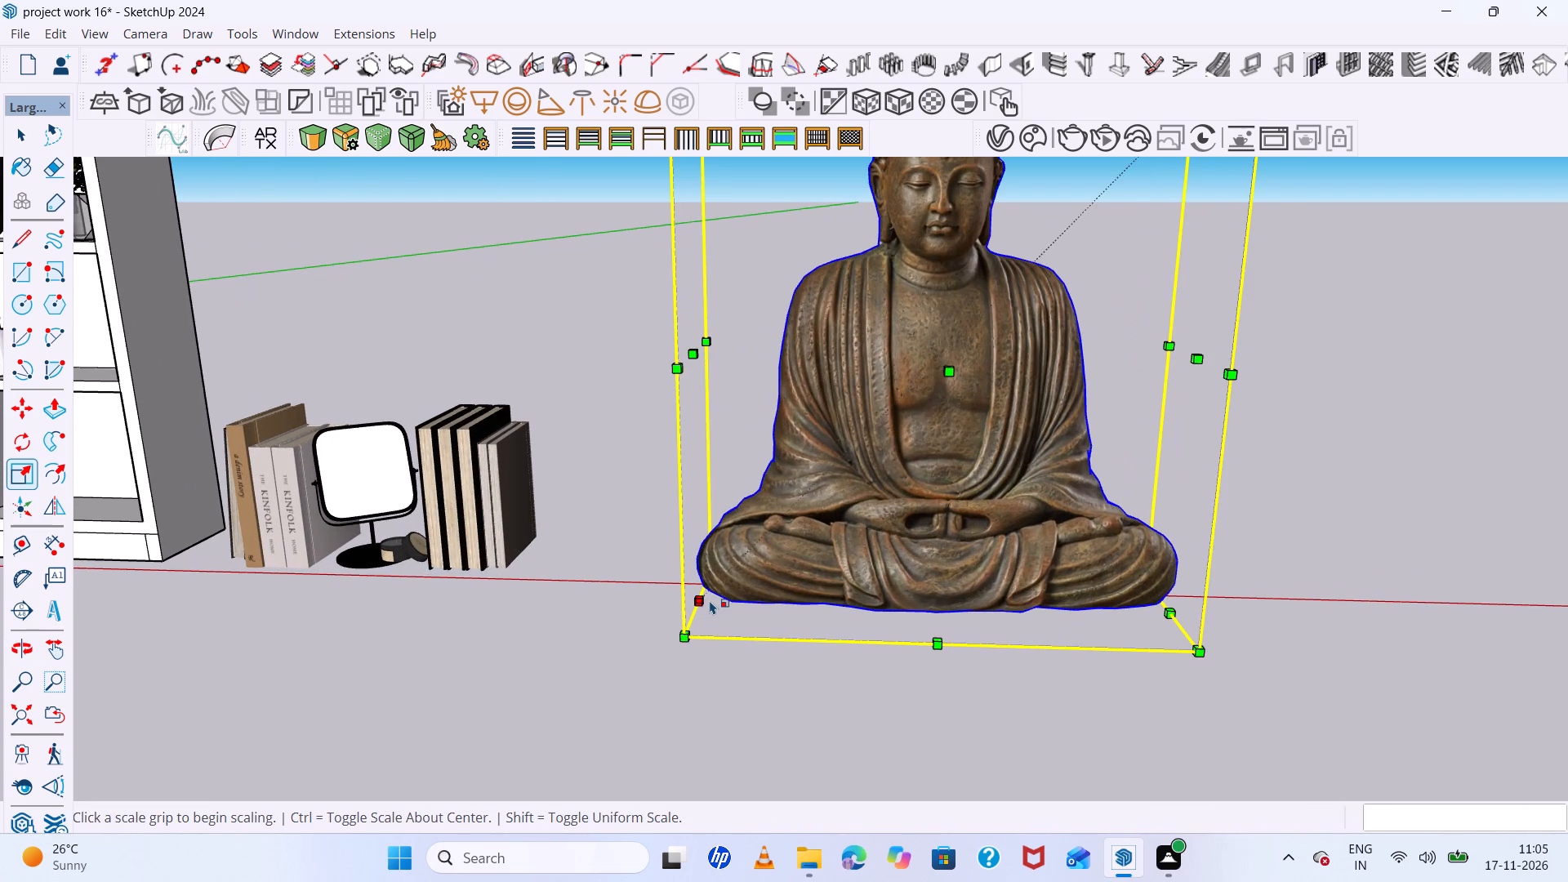
scroll(806, 581, down, 8)
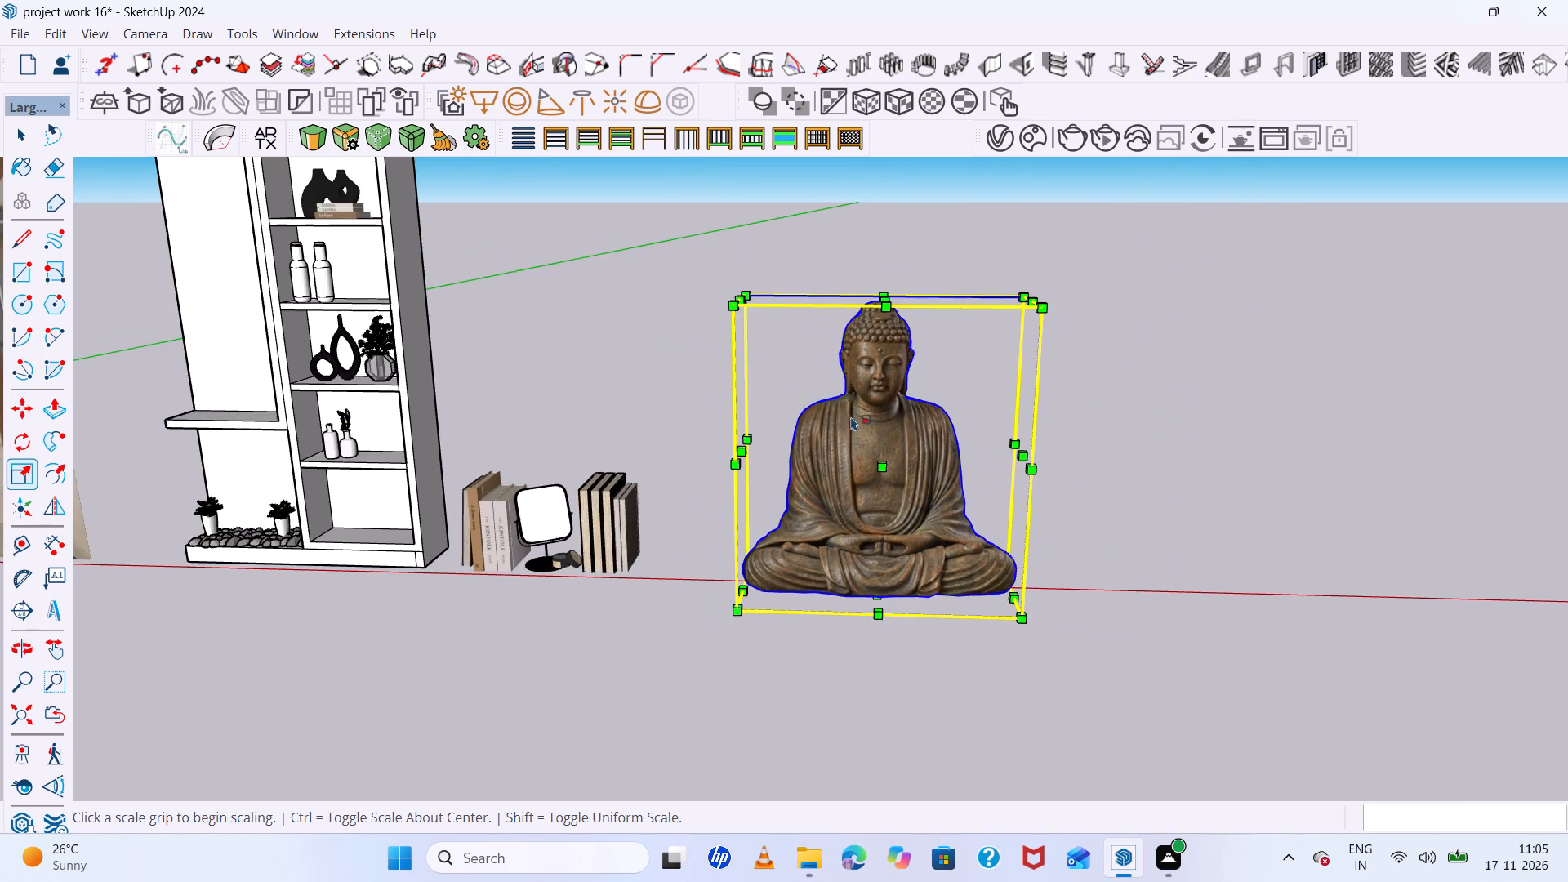
scroll(854, 412, down, 5)
middle_drag(860, 418, 895, 334)
scroll(972, 404, down, 4)
Raise the top face of the niche shelf above the pebble planter by 0.3" with Push/Pull.
scroll(626, 402, up, 5)
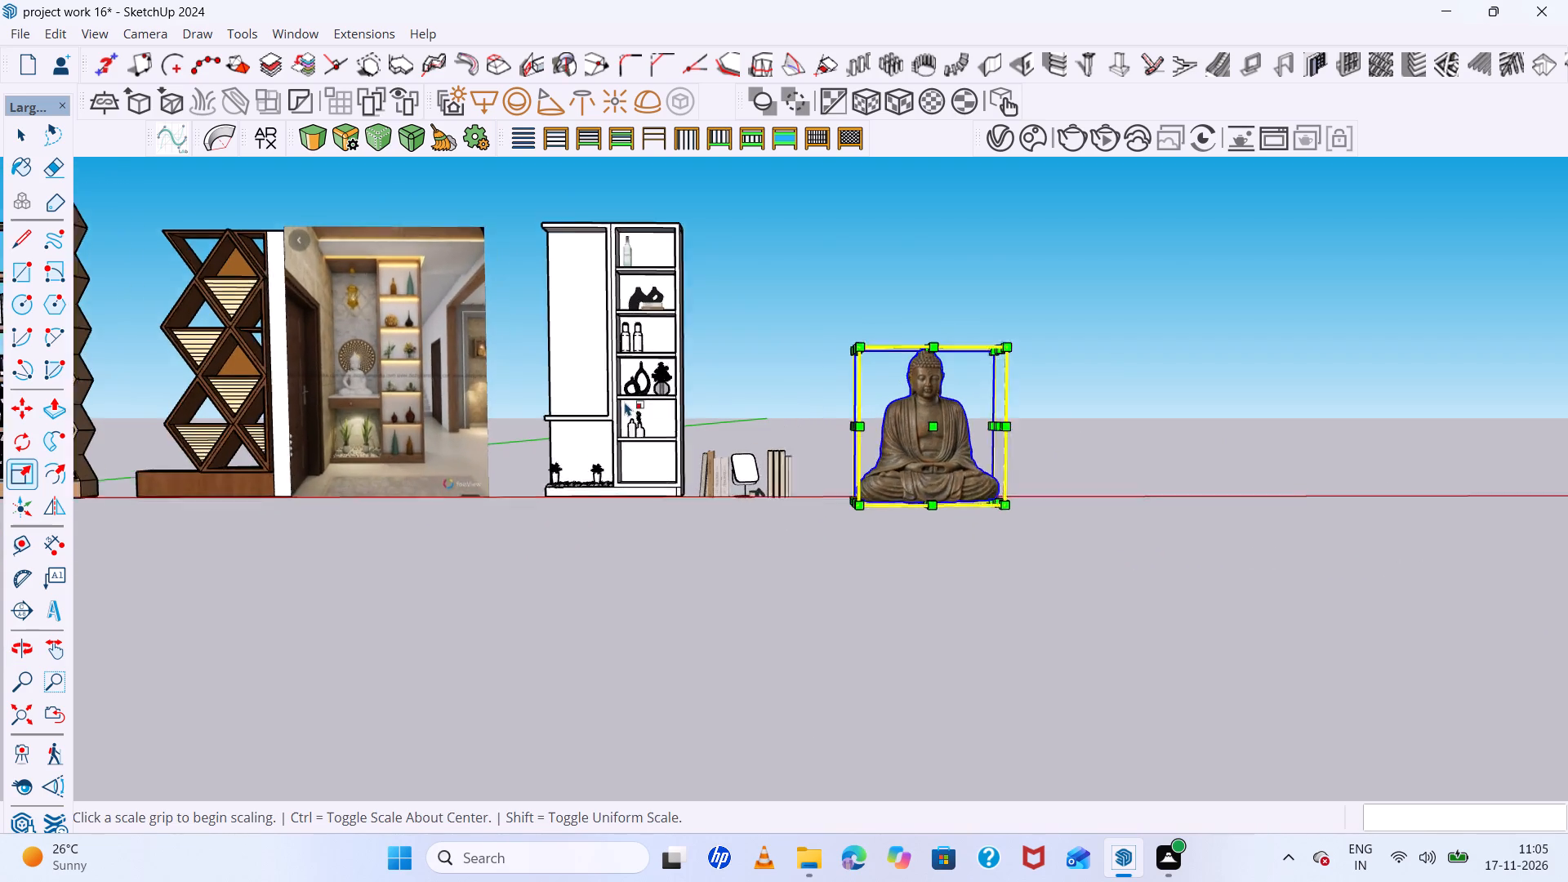
scroll(625, 402, up, 1)
scroll(553, 399, up, 7)
scroll(553, 399, down, 1)
scroll(553, 400, up, 5)
middle_drag(553, 400, 617, 513)
scroll(635, 452, up, 3)
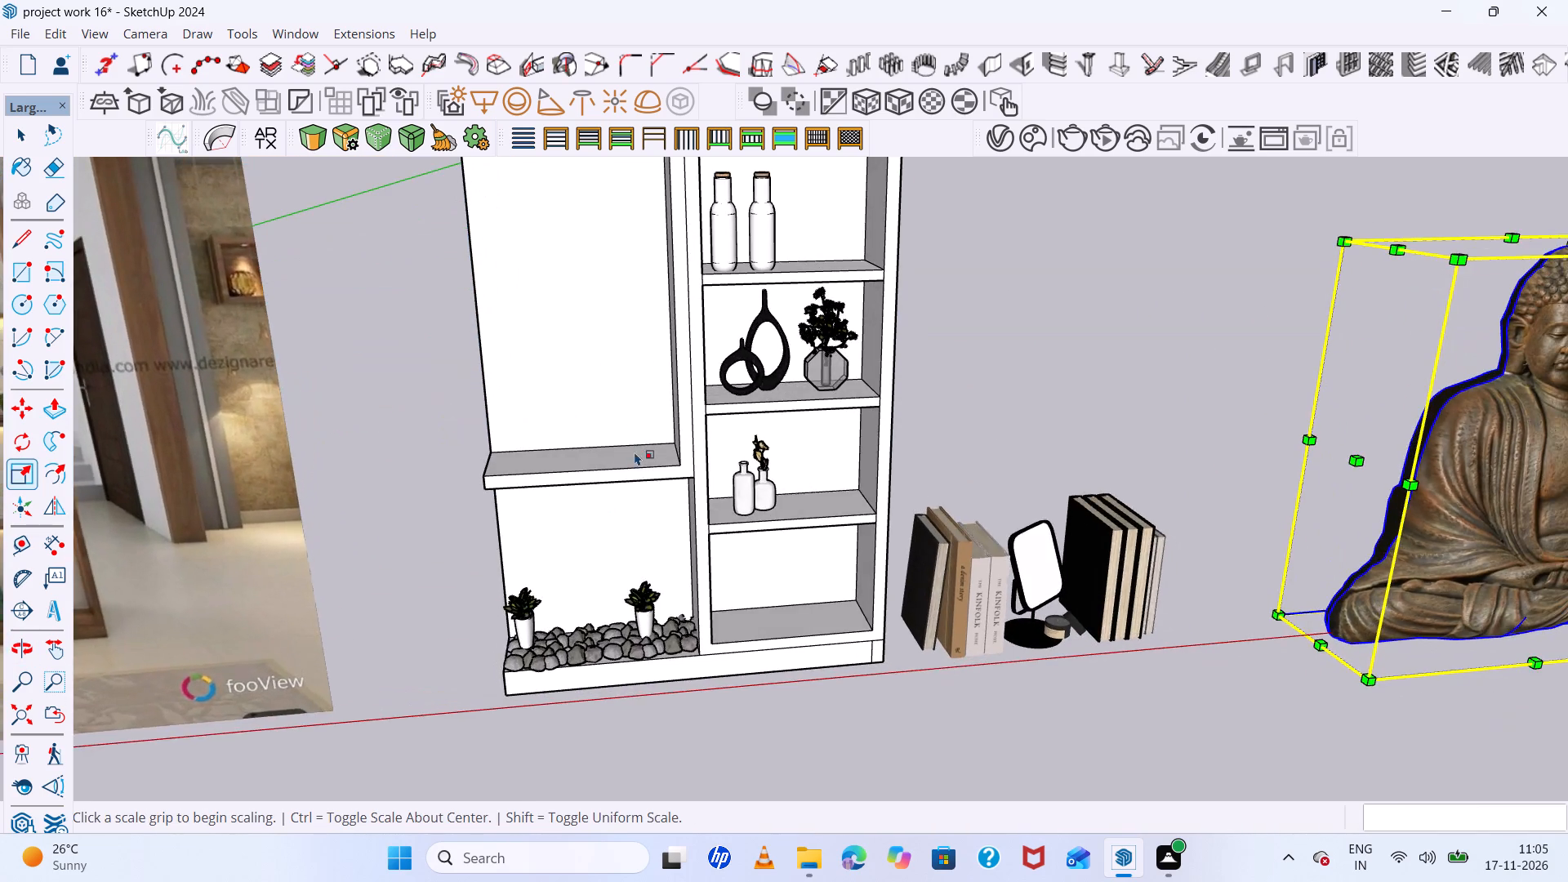
scroll(635, 452, up, 3)
key(space)
click(639, 470)
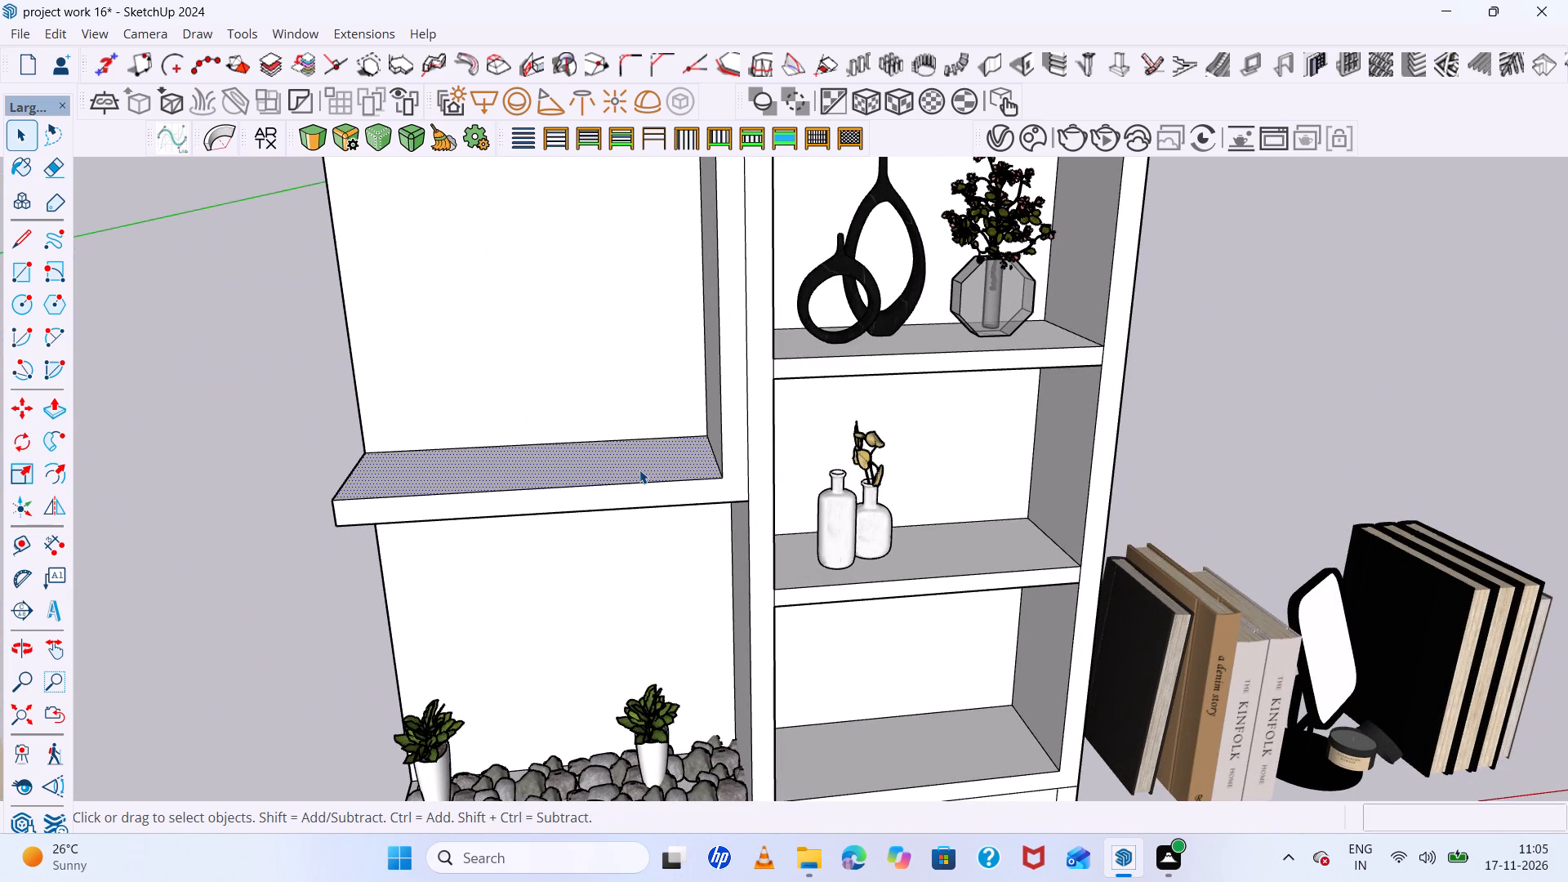
key(p)
click(639, 467)
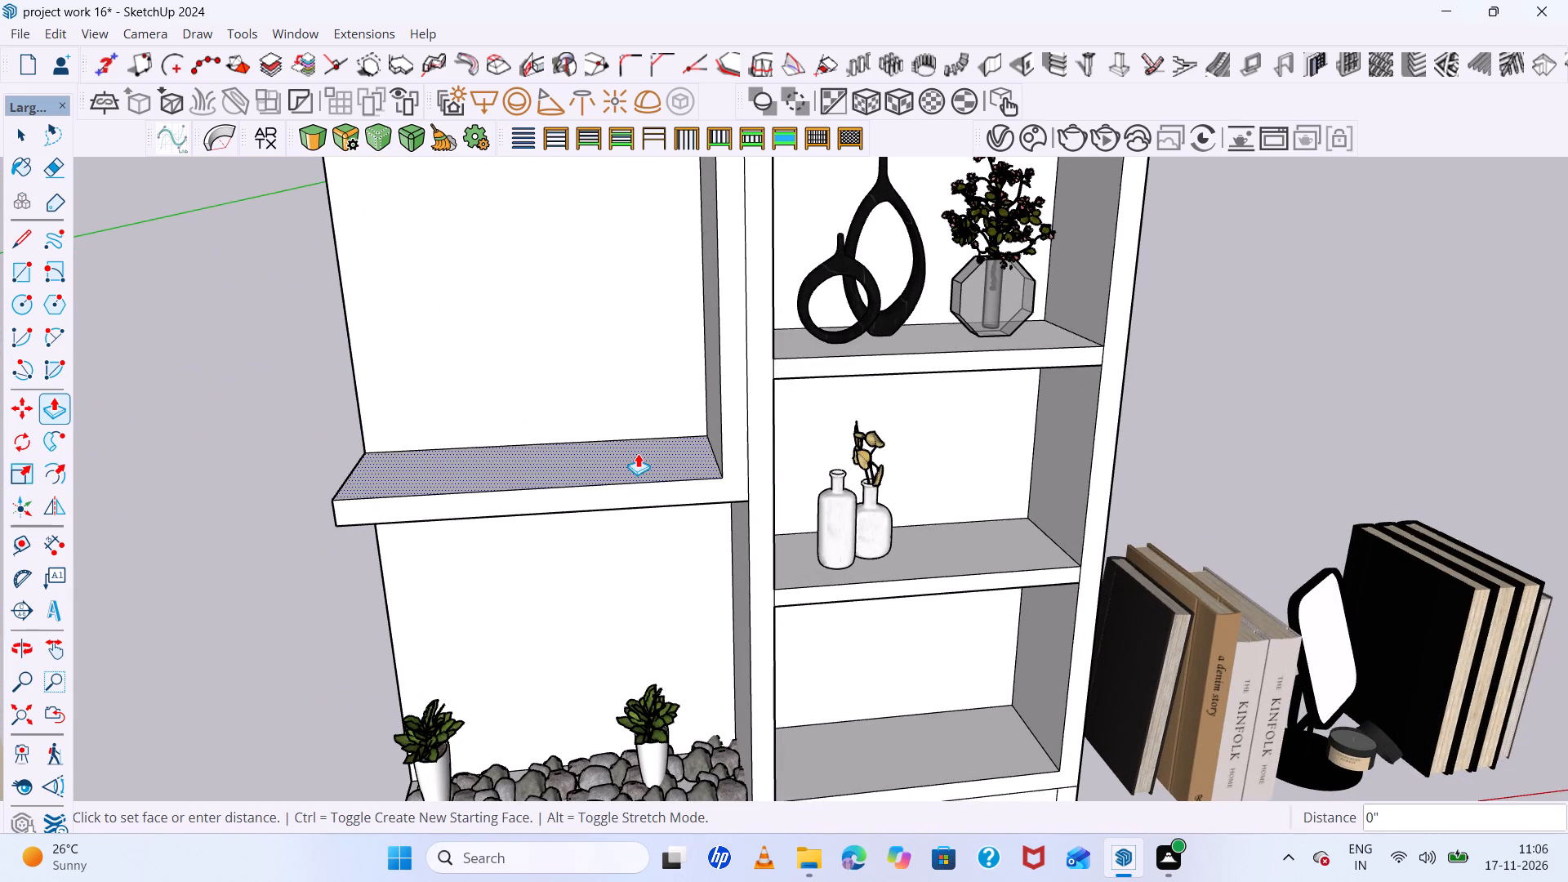
scroll(676, 436, down, 6)
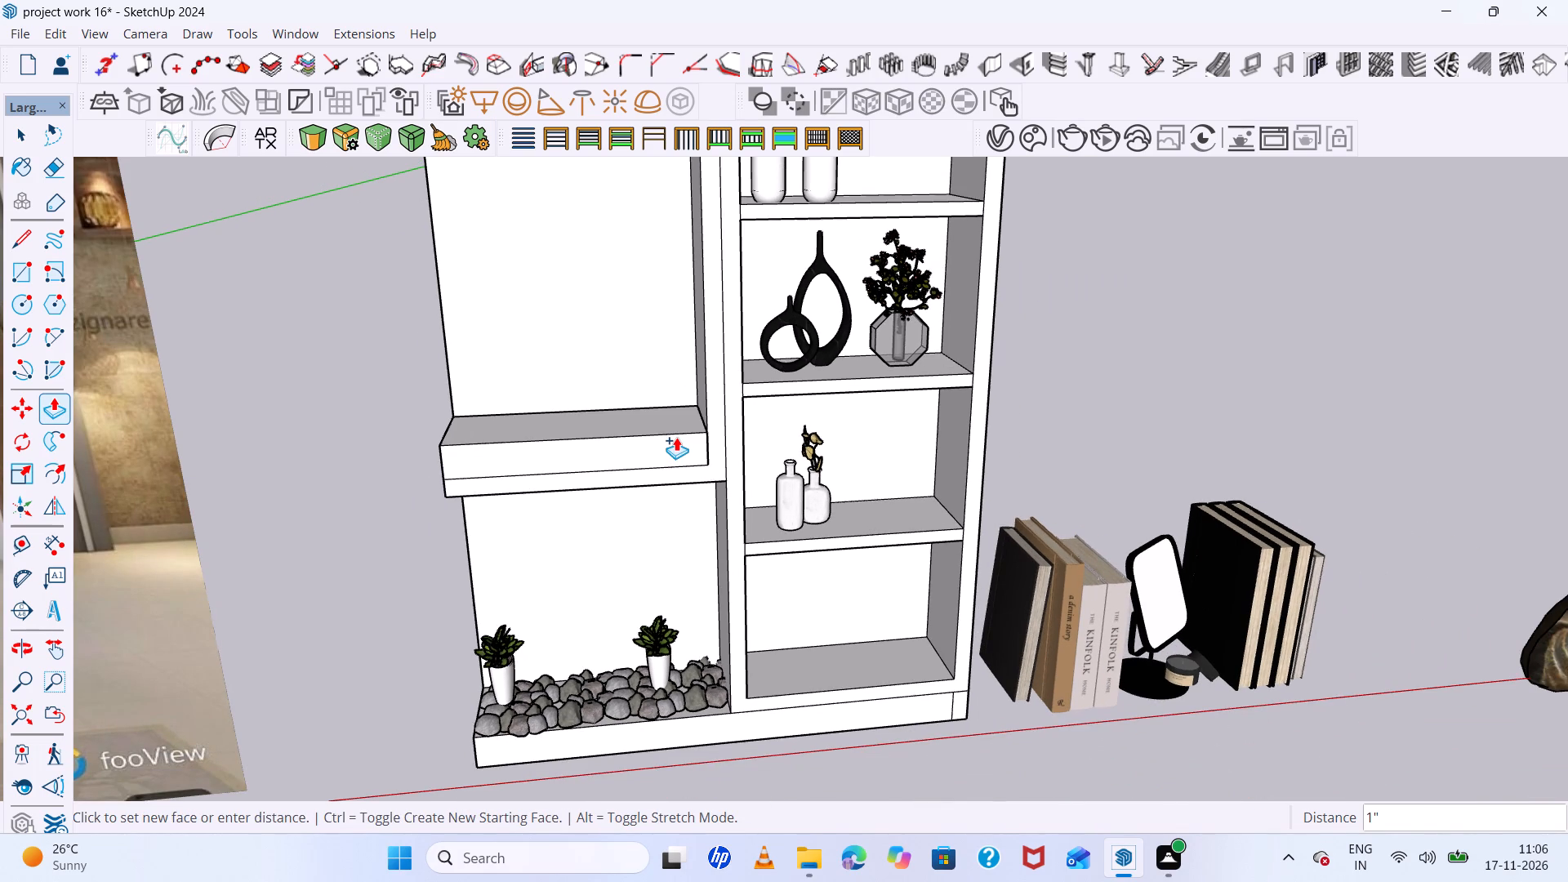
text(.3)
key(Return)
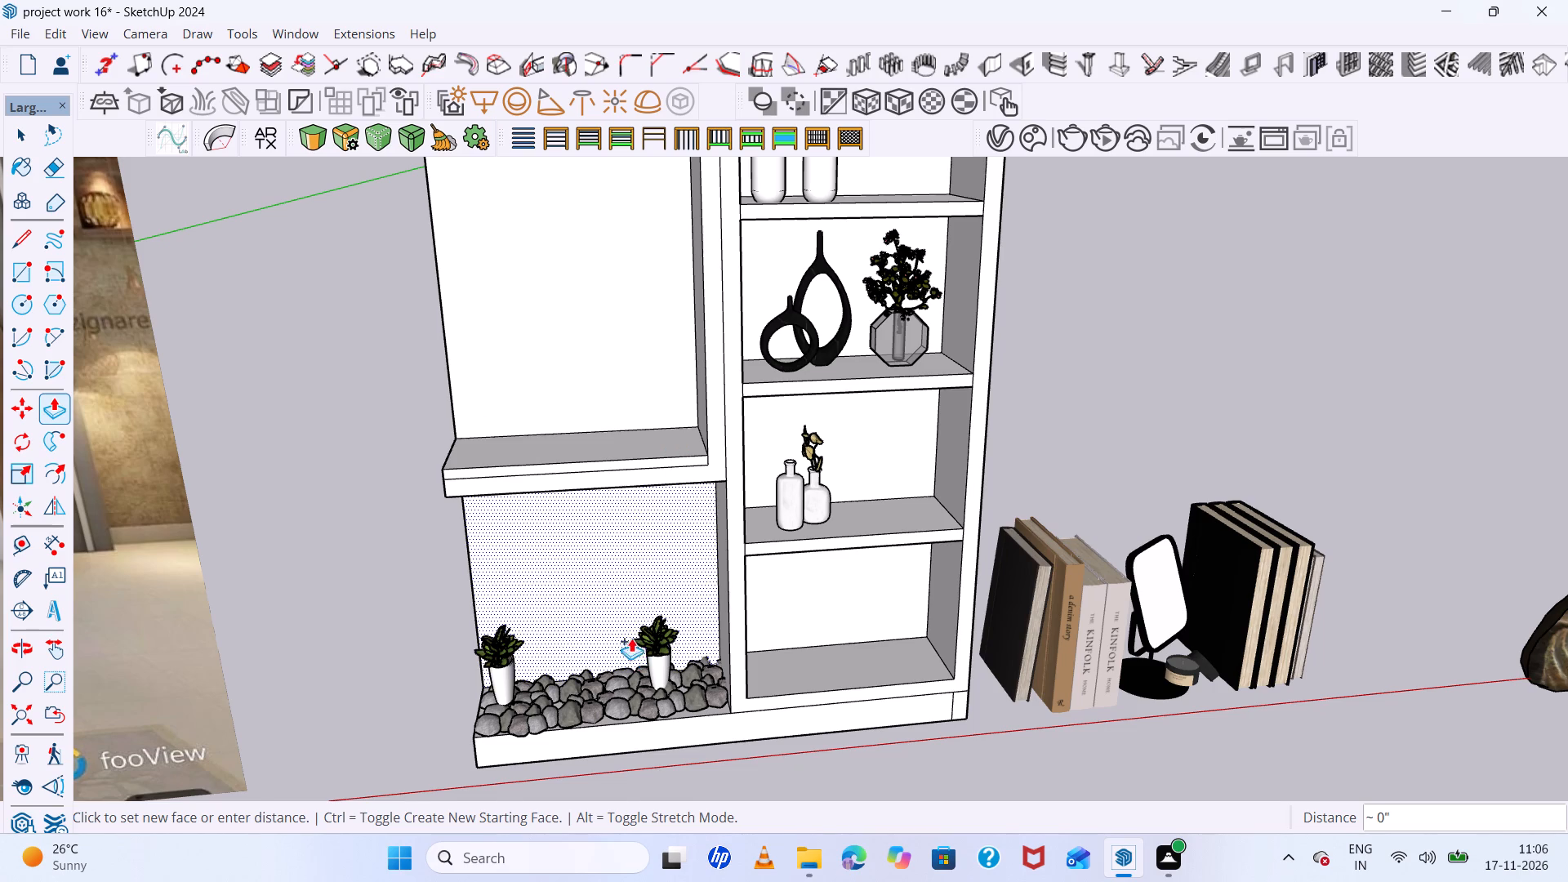
Examine the thickened niche shelf and compare the white shelving unit with the reference image.
scroll(641, 622, down, 12)
middle_drag(639, 644, 788, 488)
scroll(522, 536, up, 9)
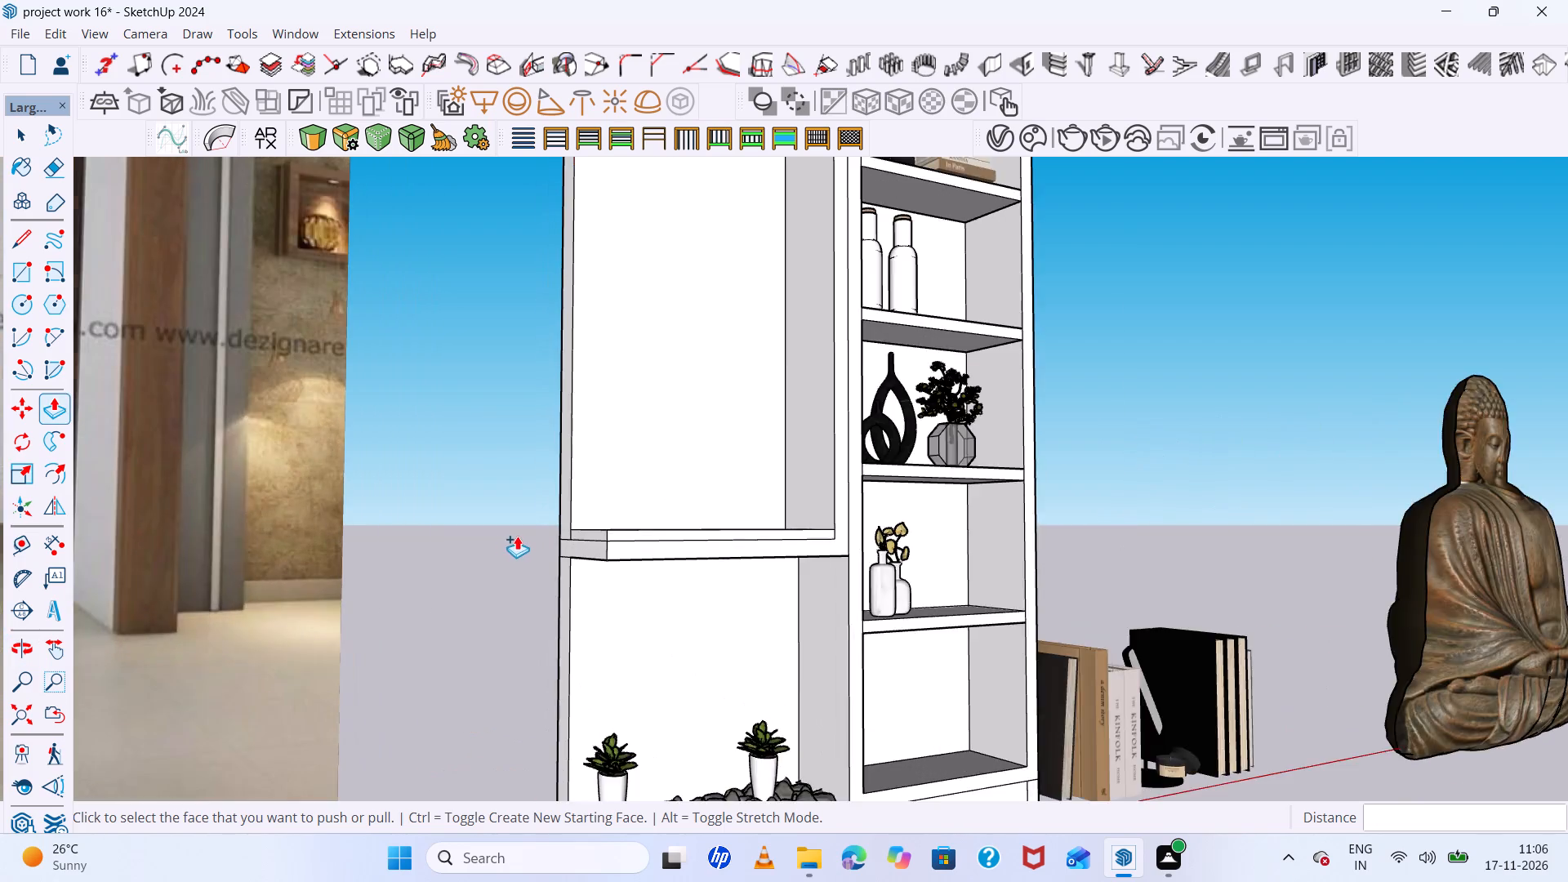
scroll(517, 536, up, 10)
scroll(681, 520, down, 20)
scroll(681, 520, down, 14)
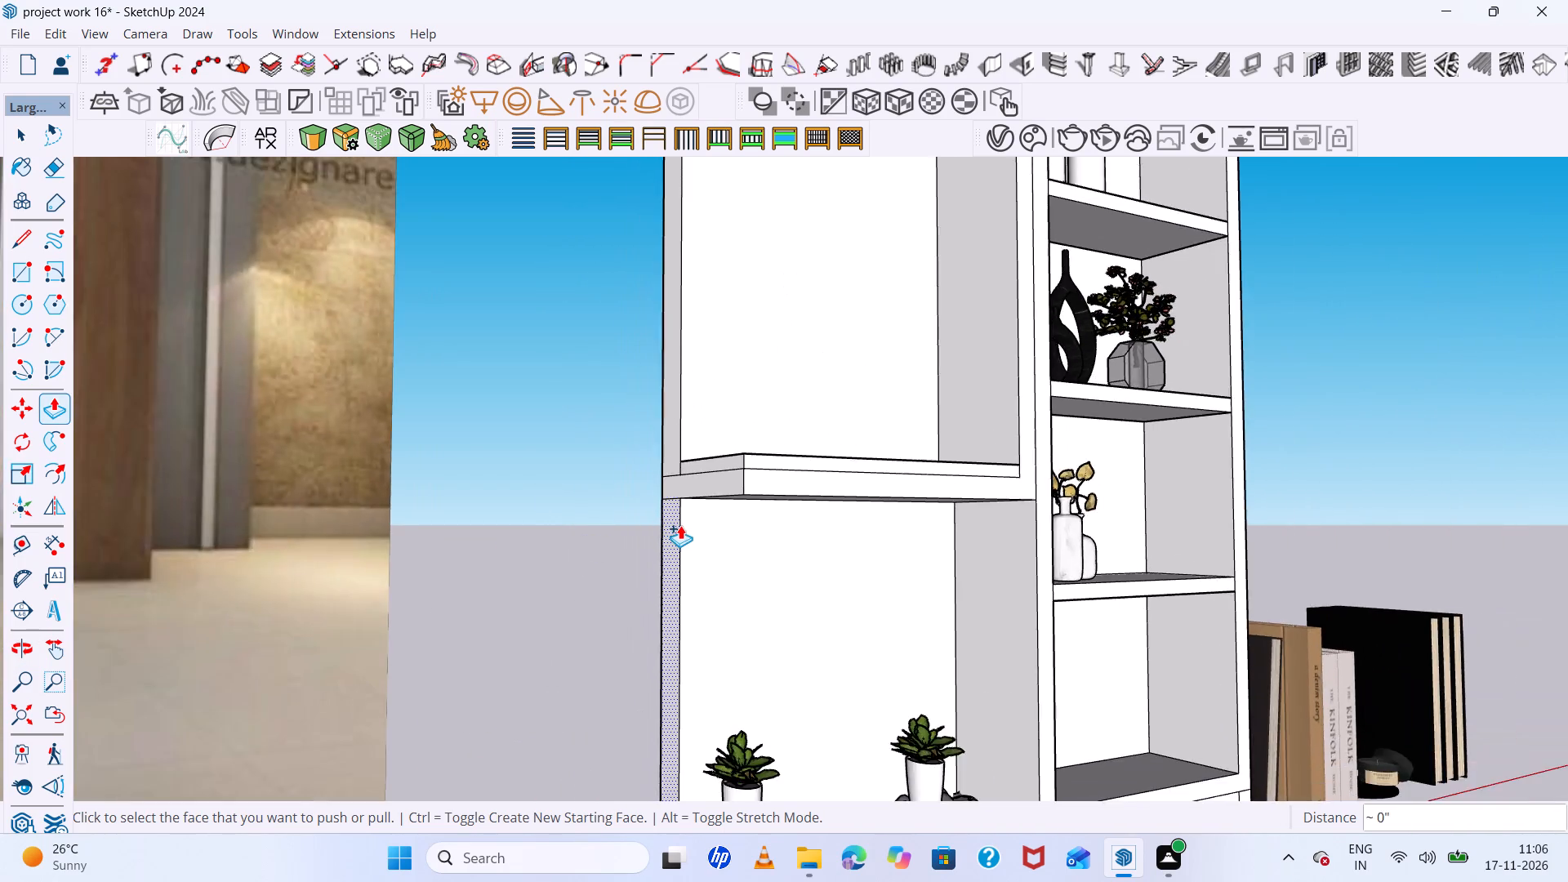
scroll(680, 525, down, 15)
scroll(706, 529, down, 16)
scroll(708, 529, up, 1)
middle_drag(704, 529, 667, 611)
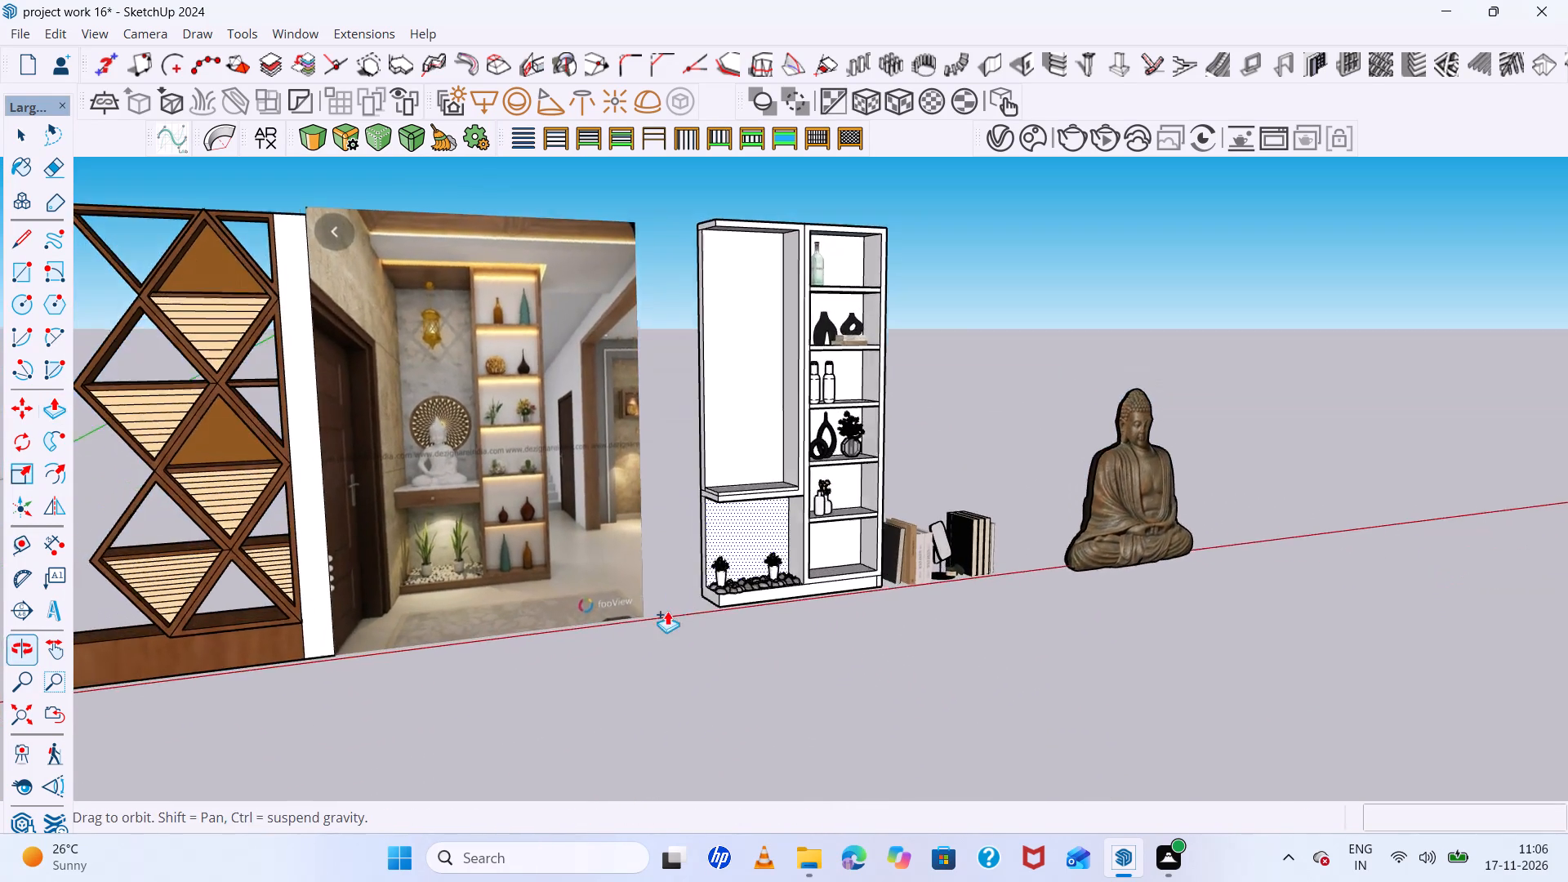
scroll(713, 464, up, 7)
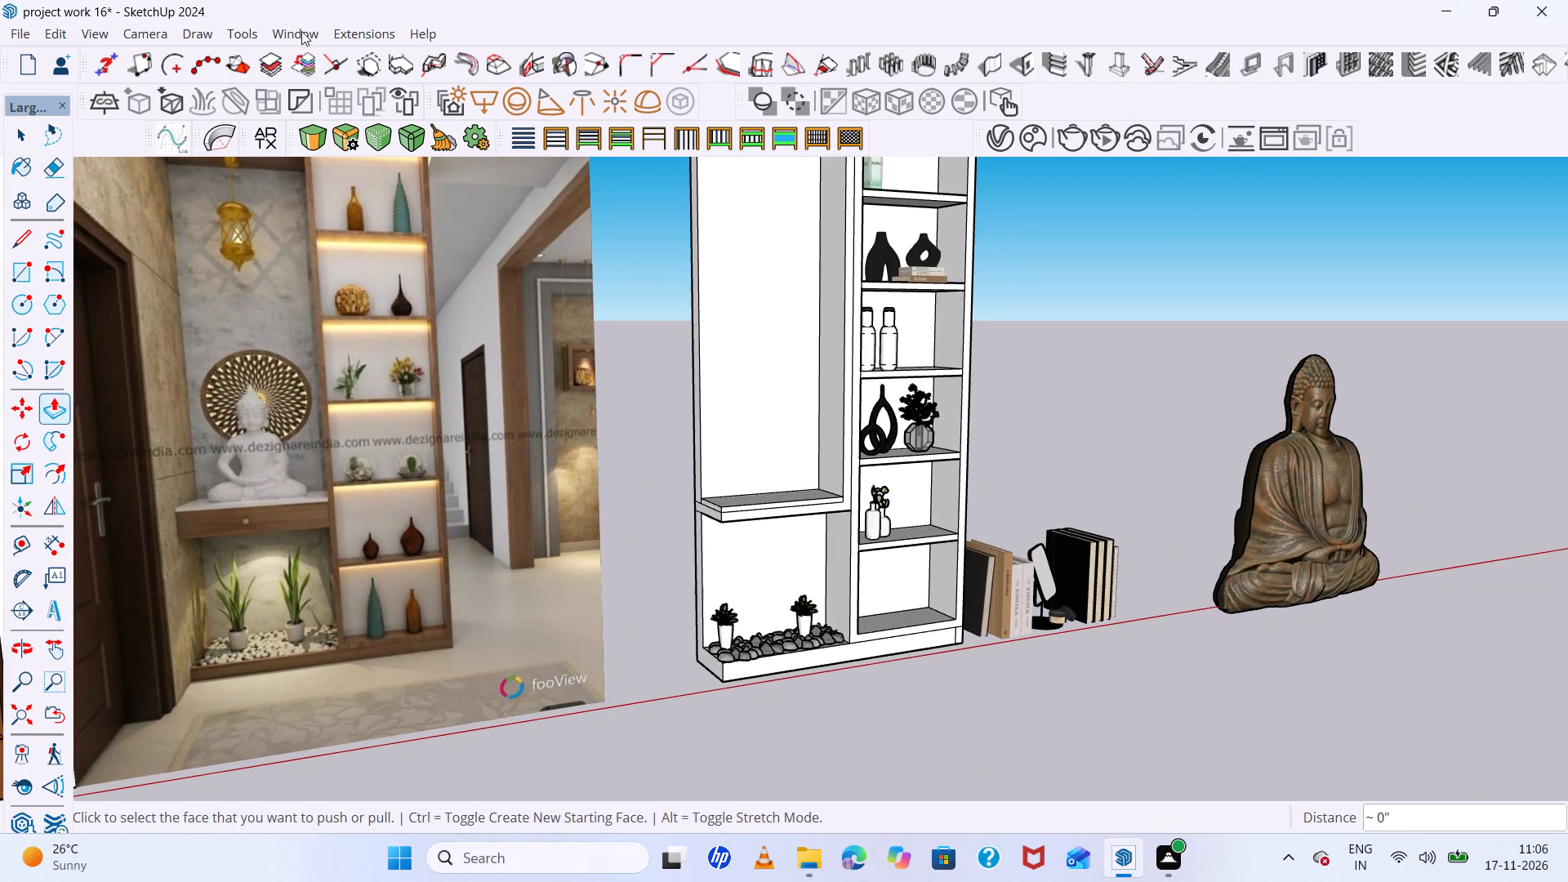
Open the Architextures library and browse its first set of textures for the shelving unit.
click(281, 136)
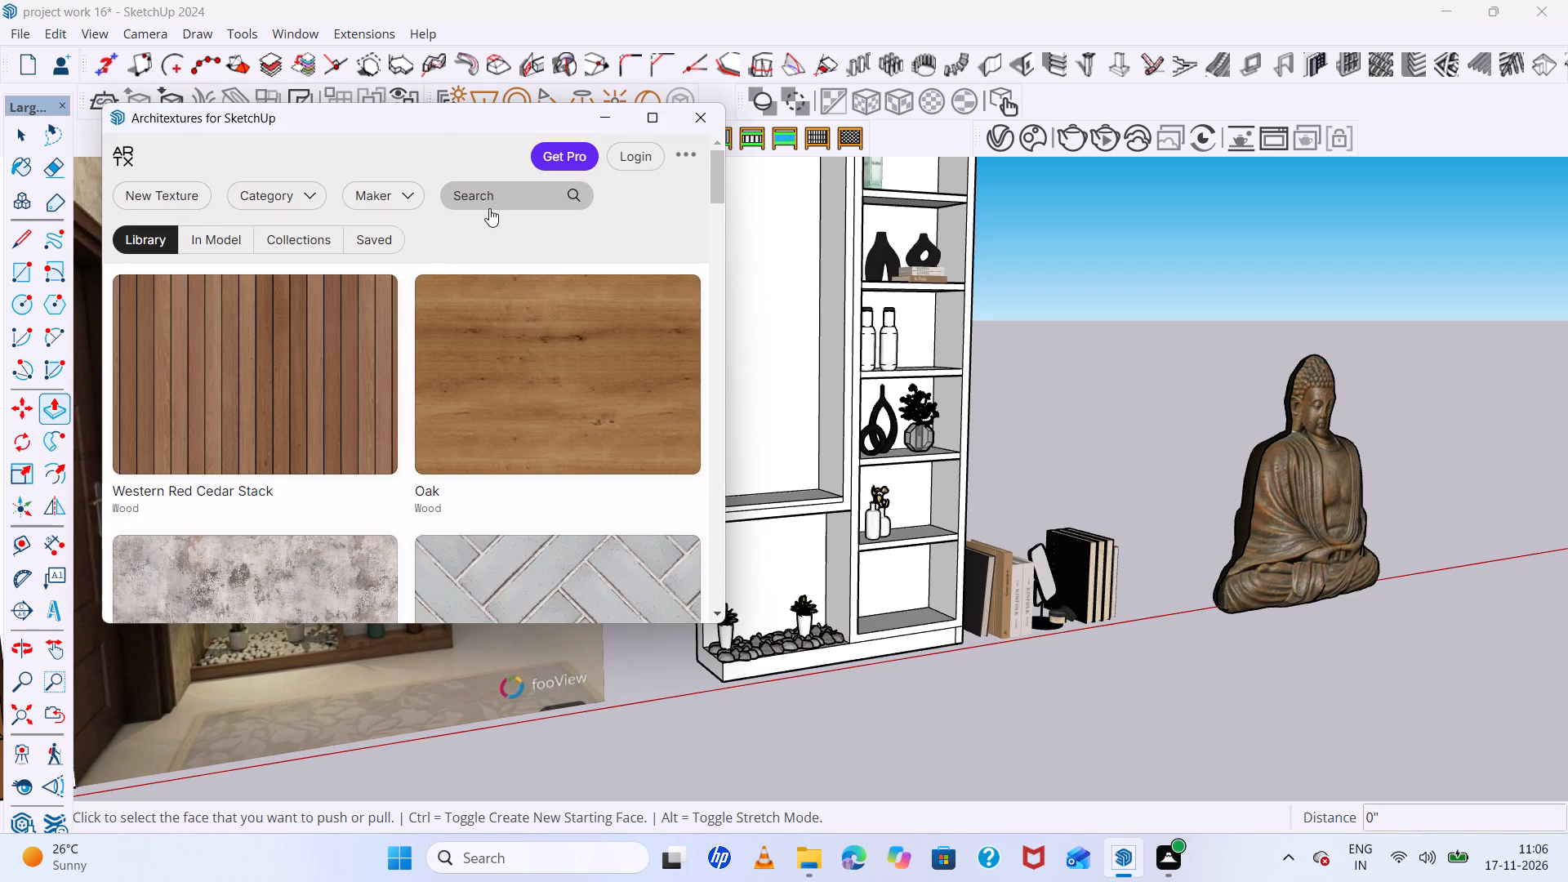
scroll(498, 324, down, 13)
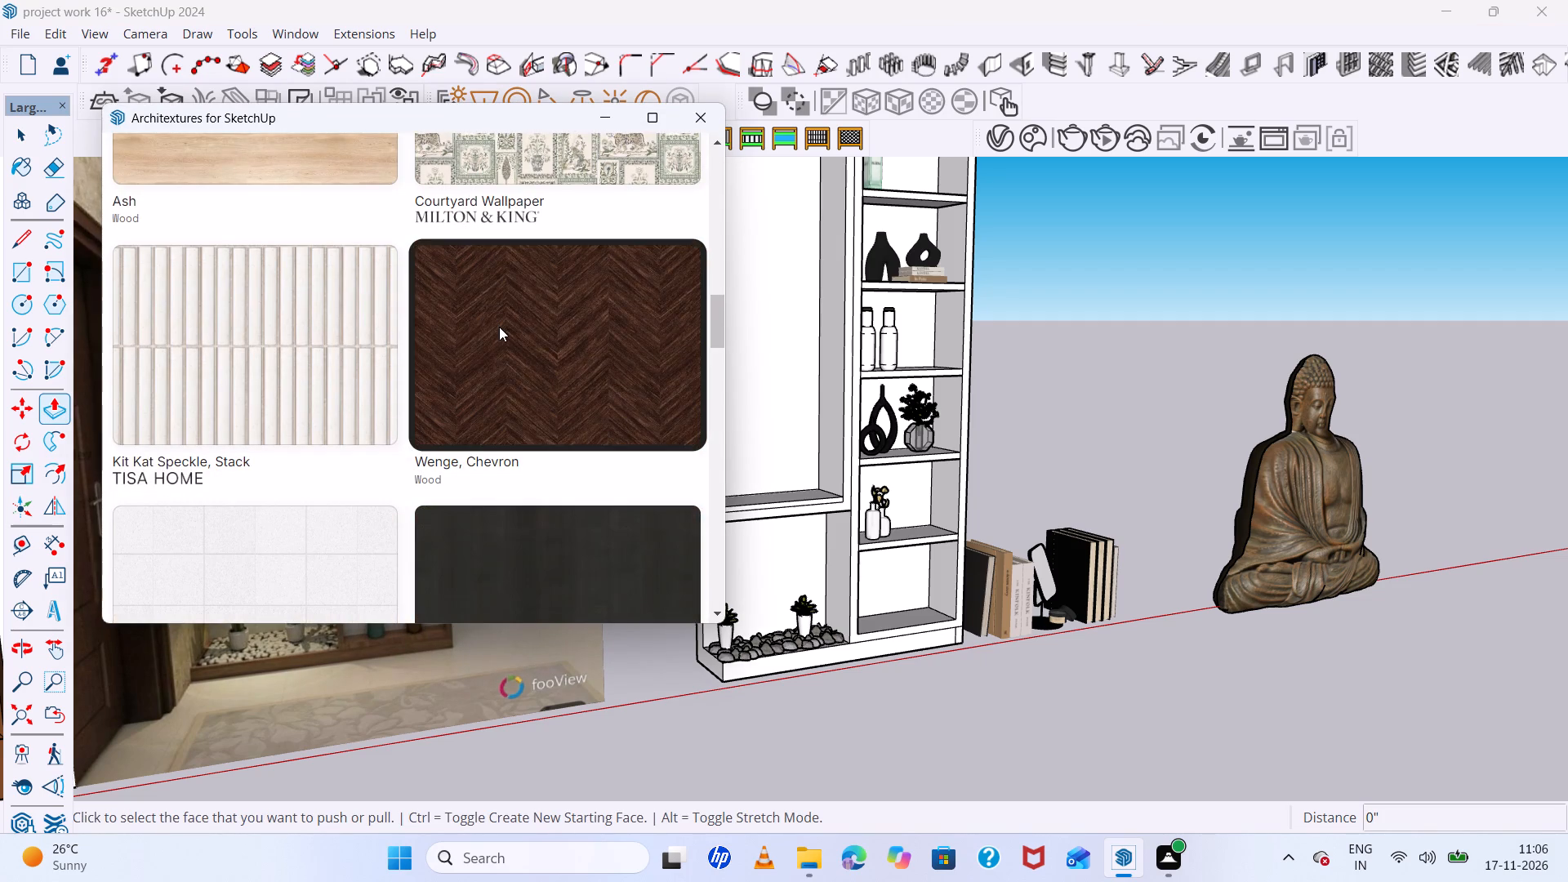
scroll(499, 330, down, 11)
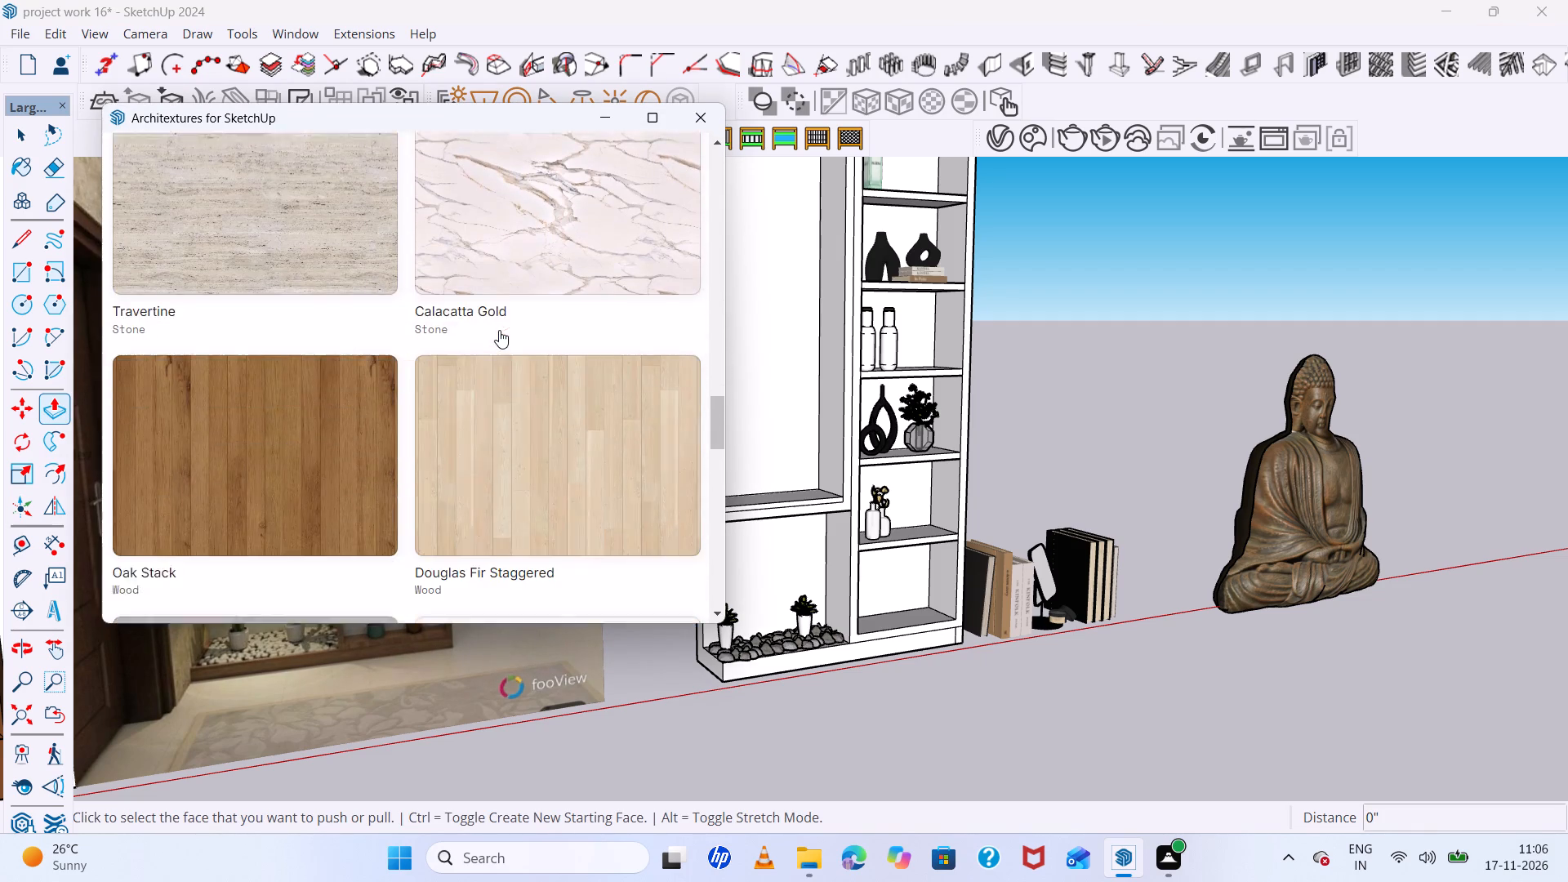
scroll(499, 330, down, 6)
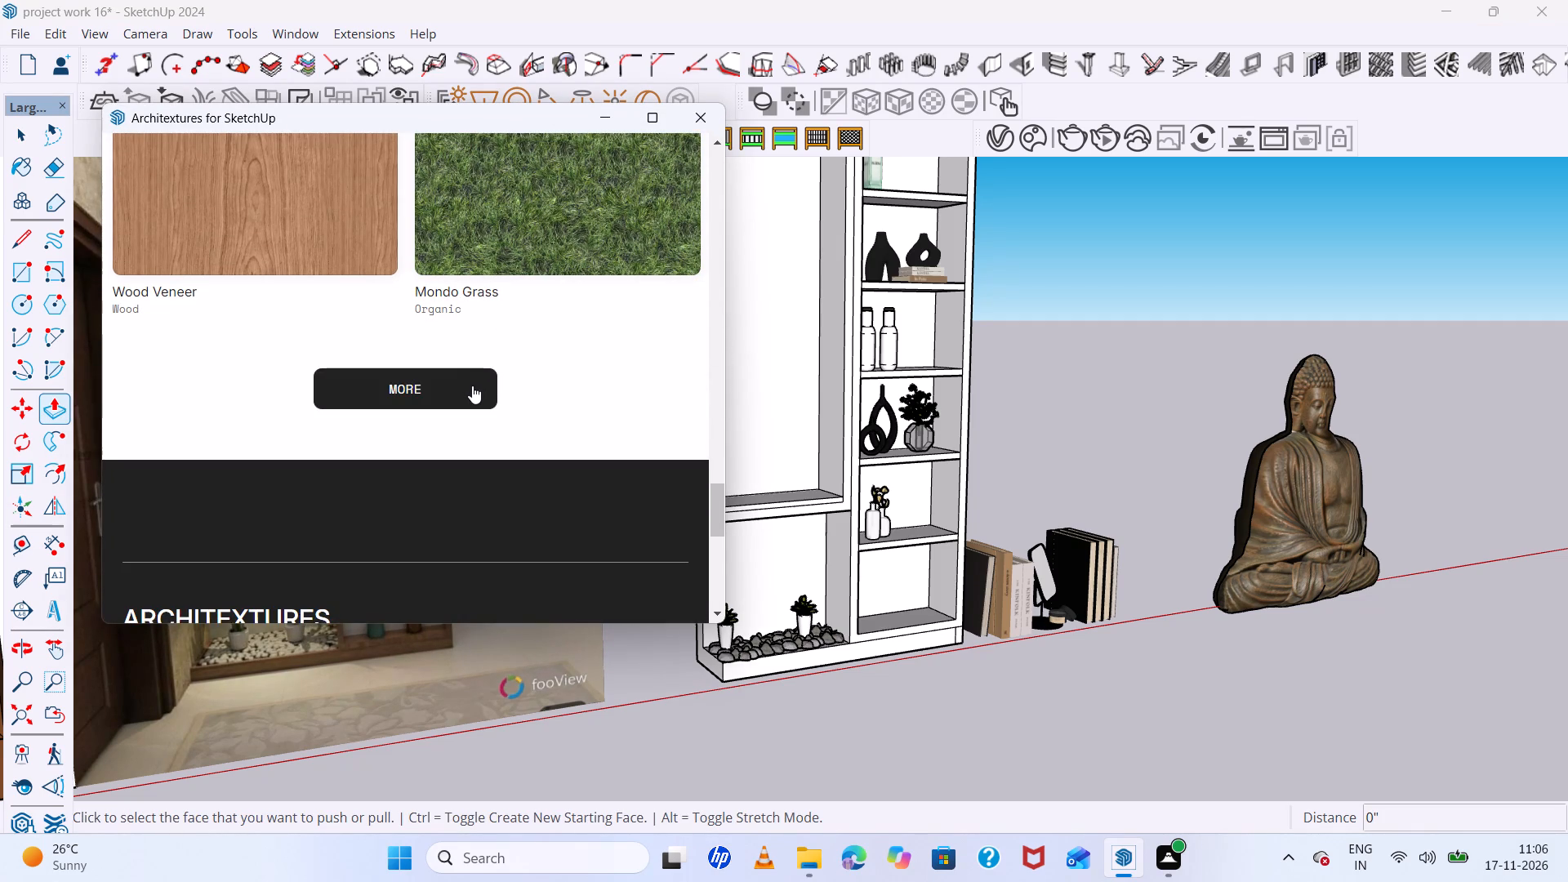
Load more Architextures textures and look through the additional stone, wood, concrete and metal finishes.
click(472, 385)
scroll(472, 385, down, 8)
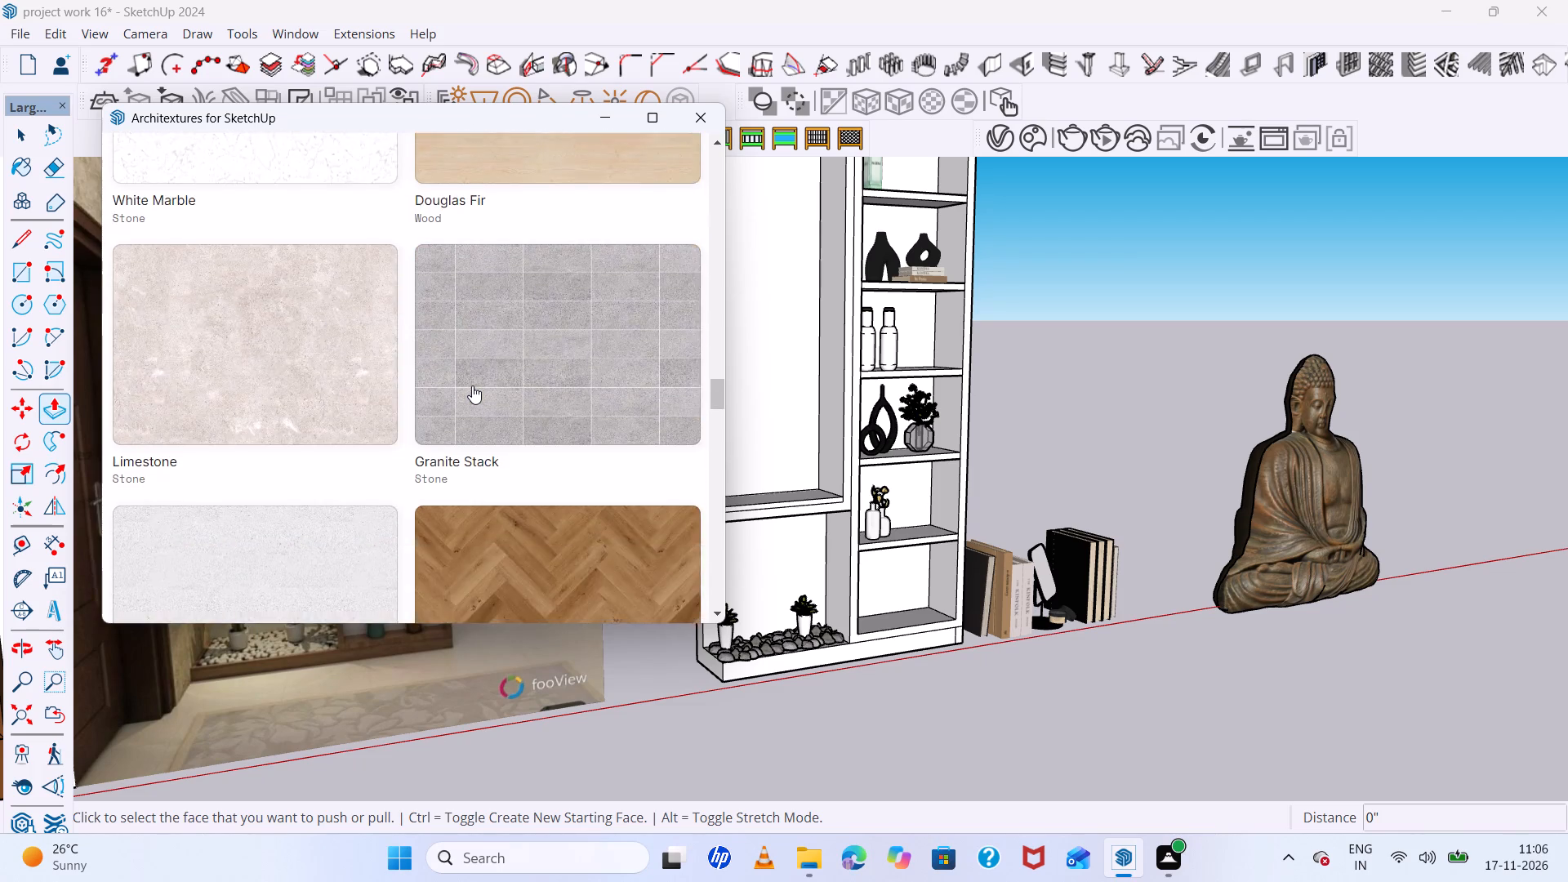
scroll(472, 385, down, 7)
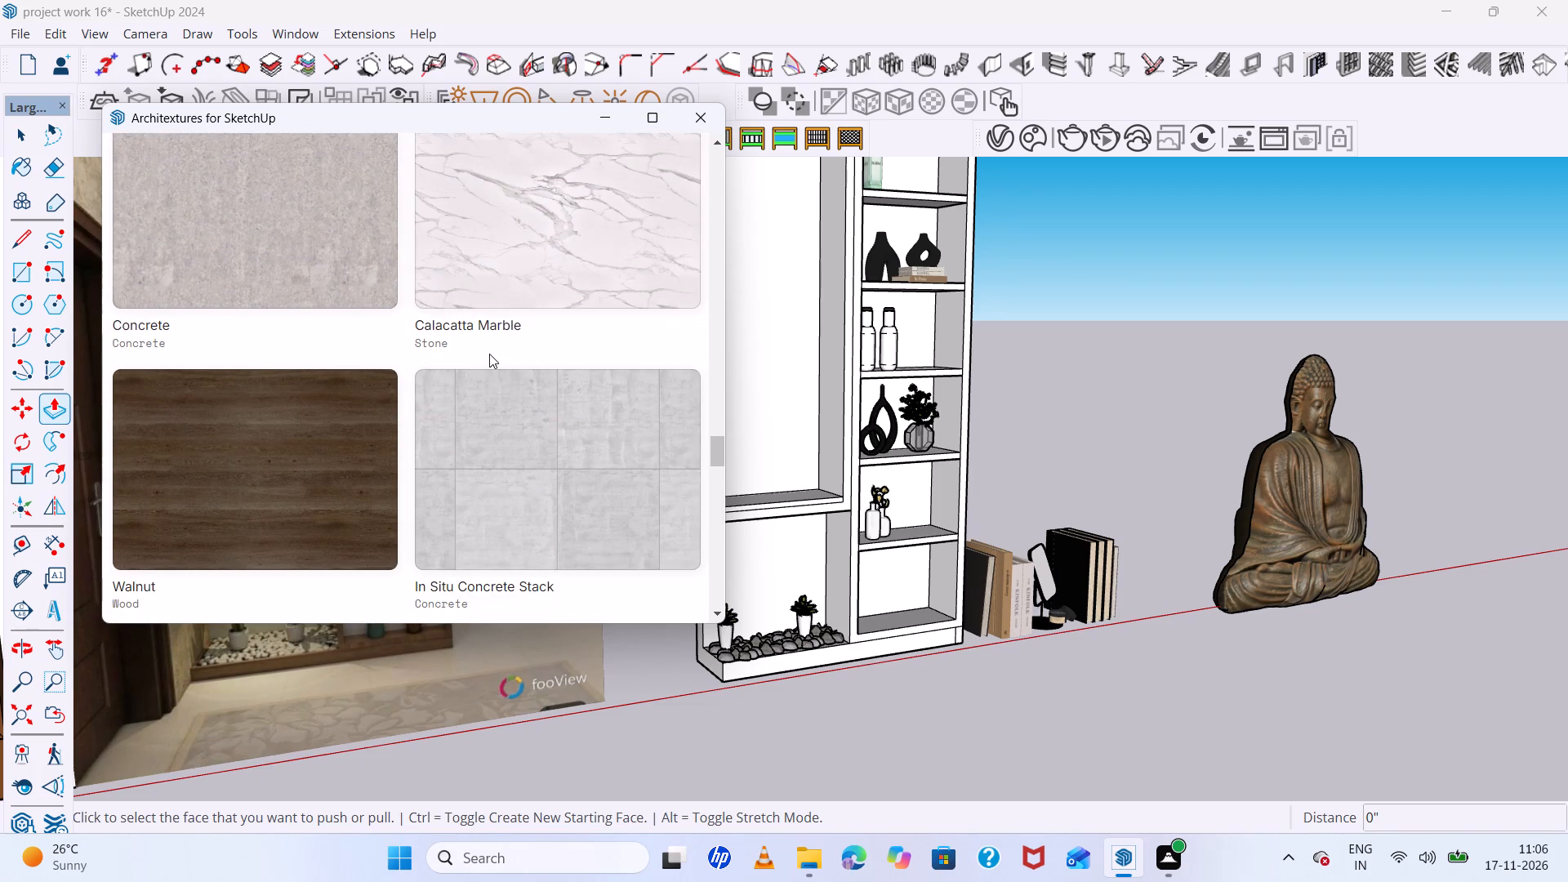
scroll(489, 354, down, 14)
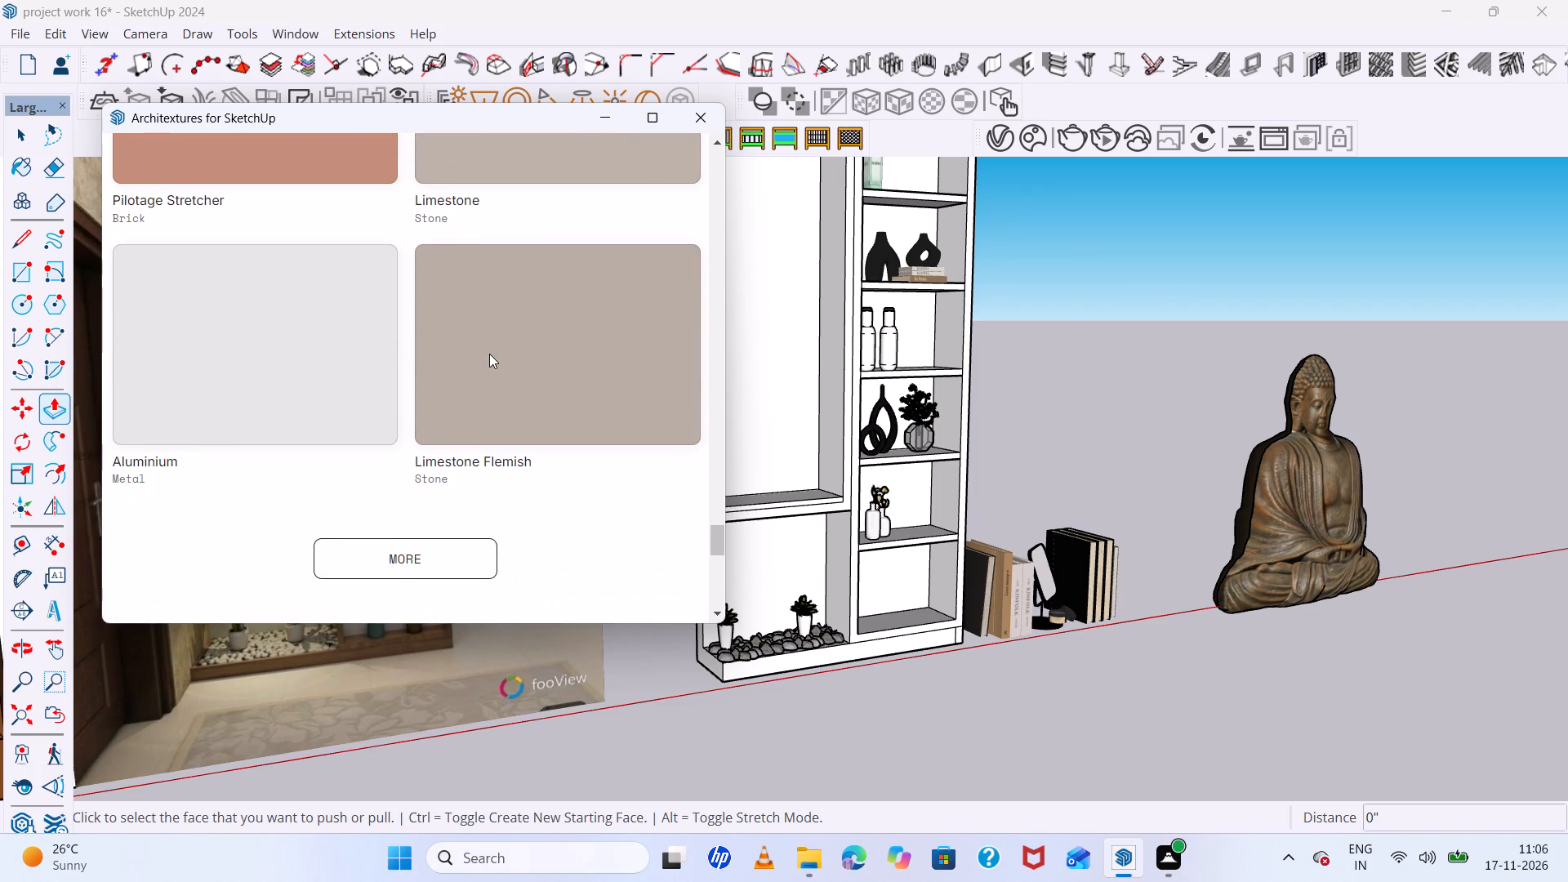
scroll(489, 354, down, 2)
scroll(489, 354, up, 7)
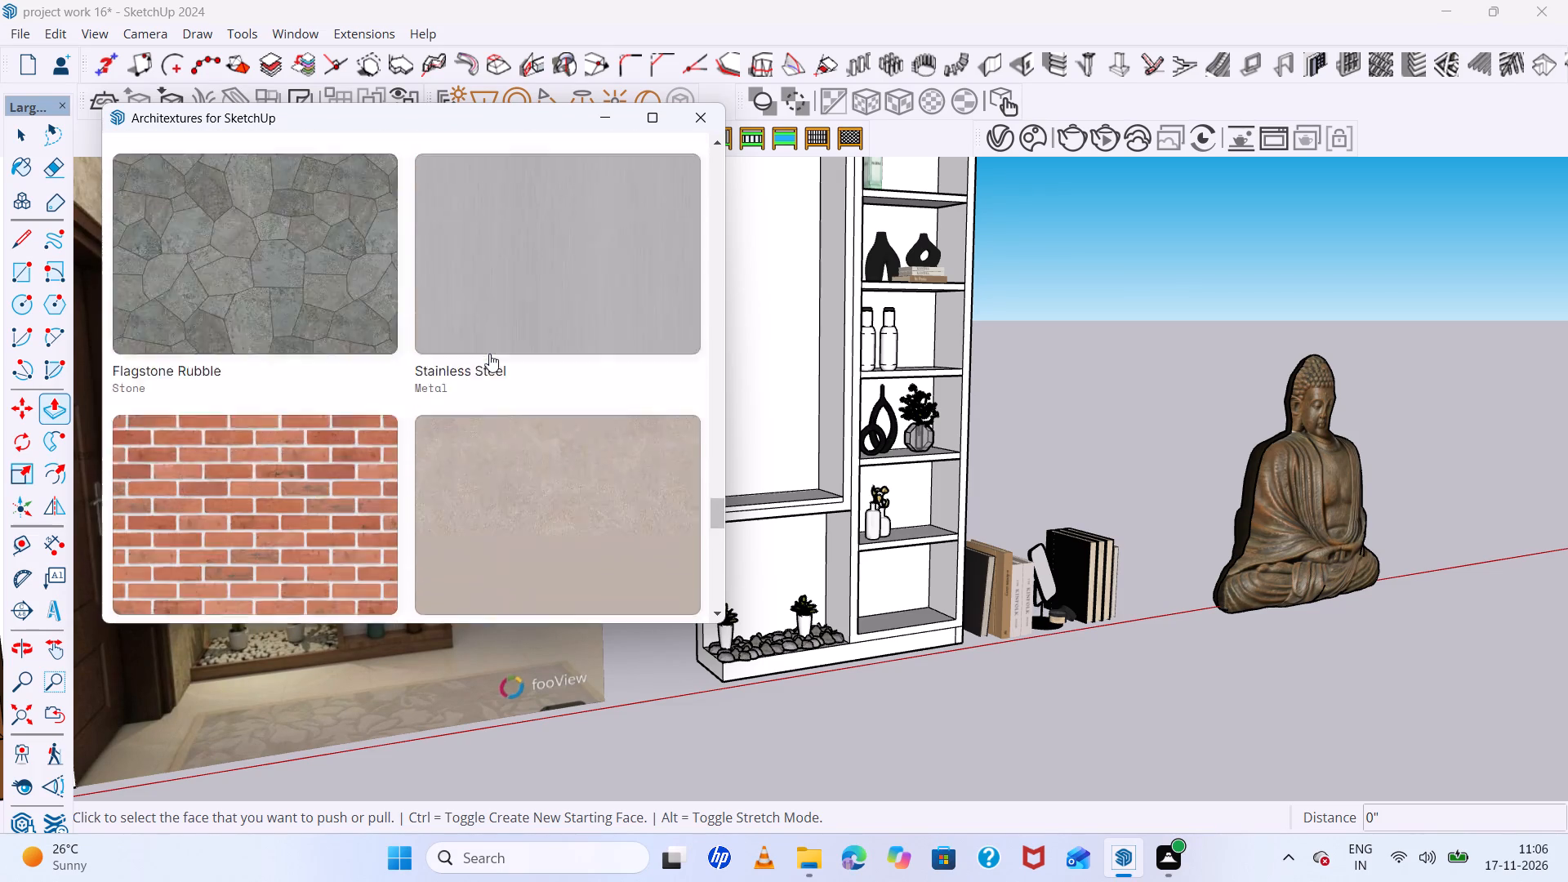
scroll(489, 354, down, 2)
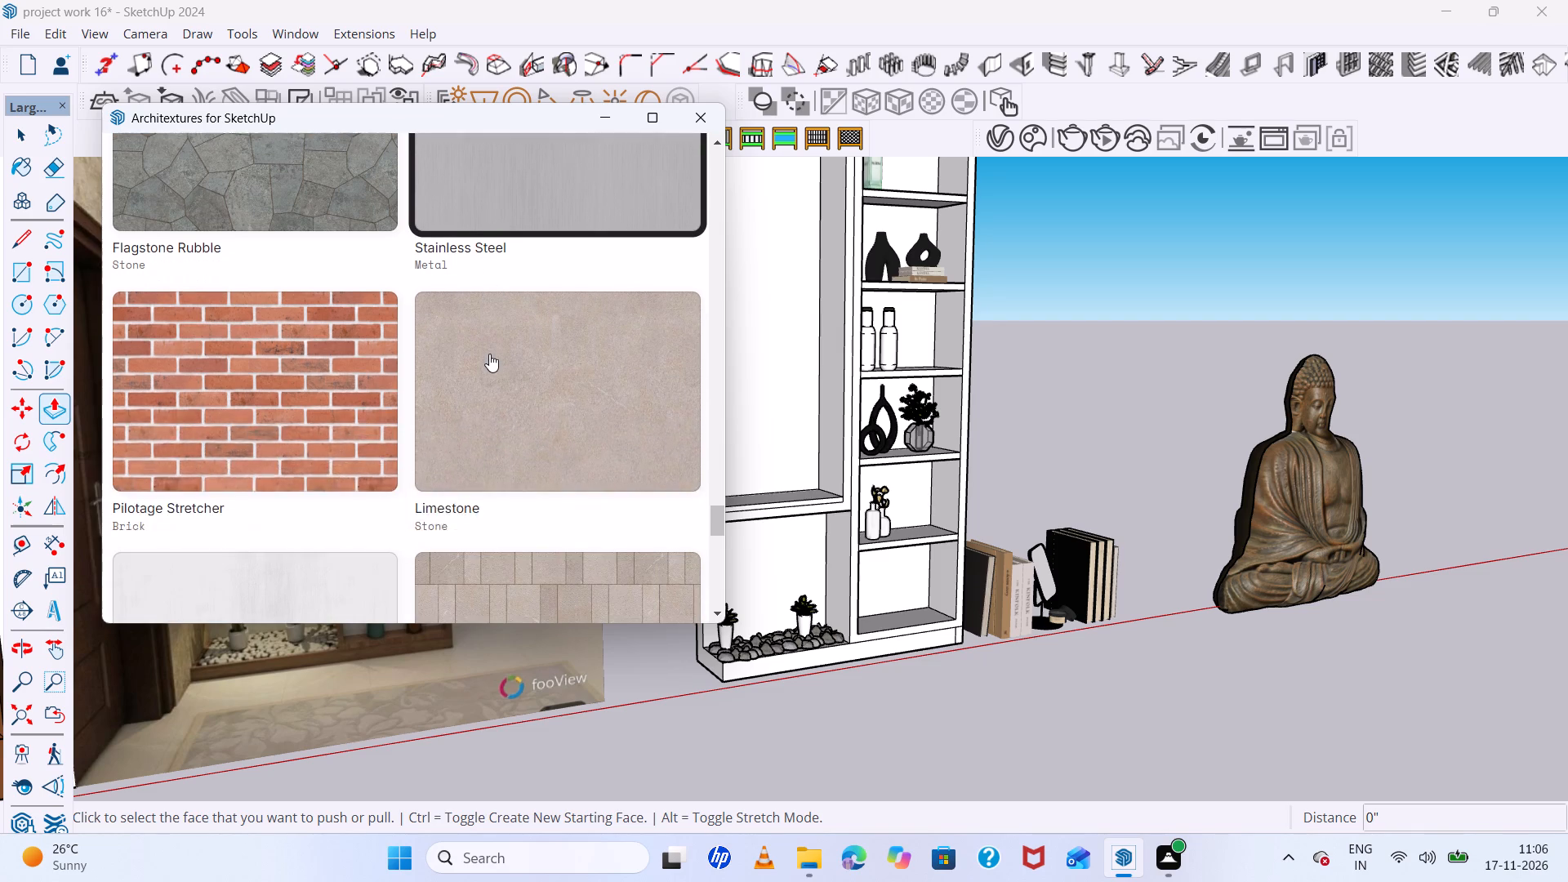
scroll(489, 354, down, 6)
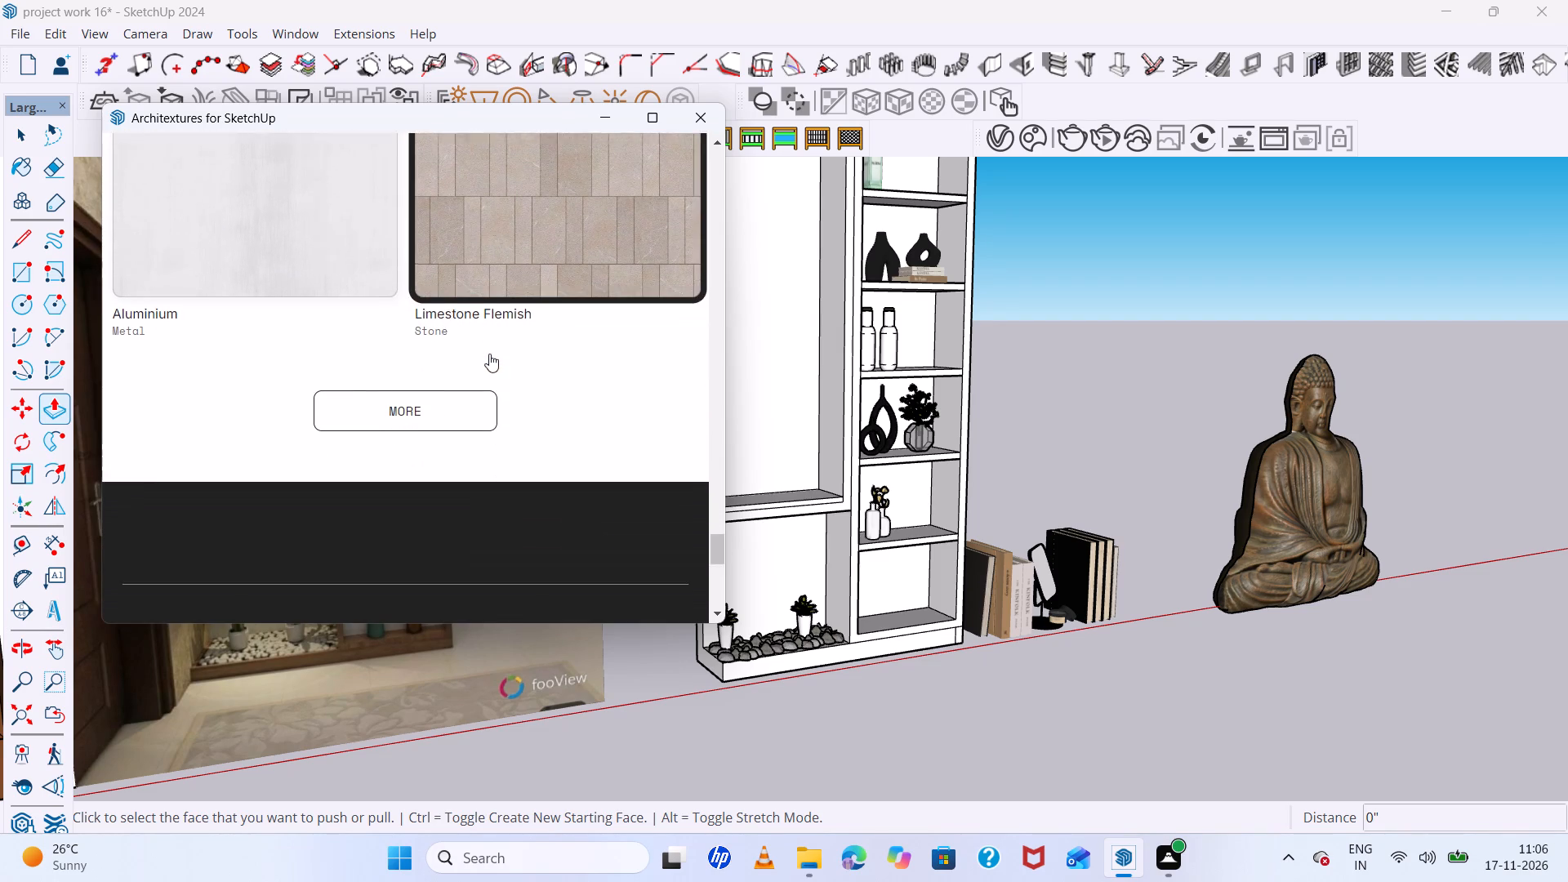
Go back through the textures to the start of the library and search it for "tiles".
scroll(489, 354, up, 8)
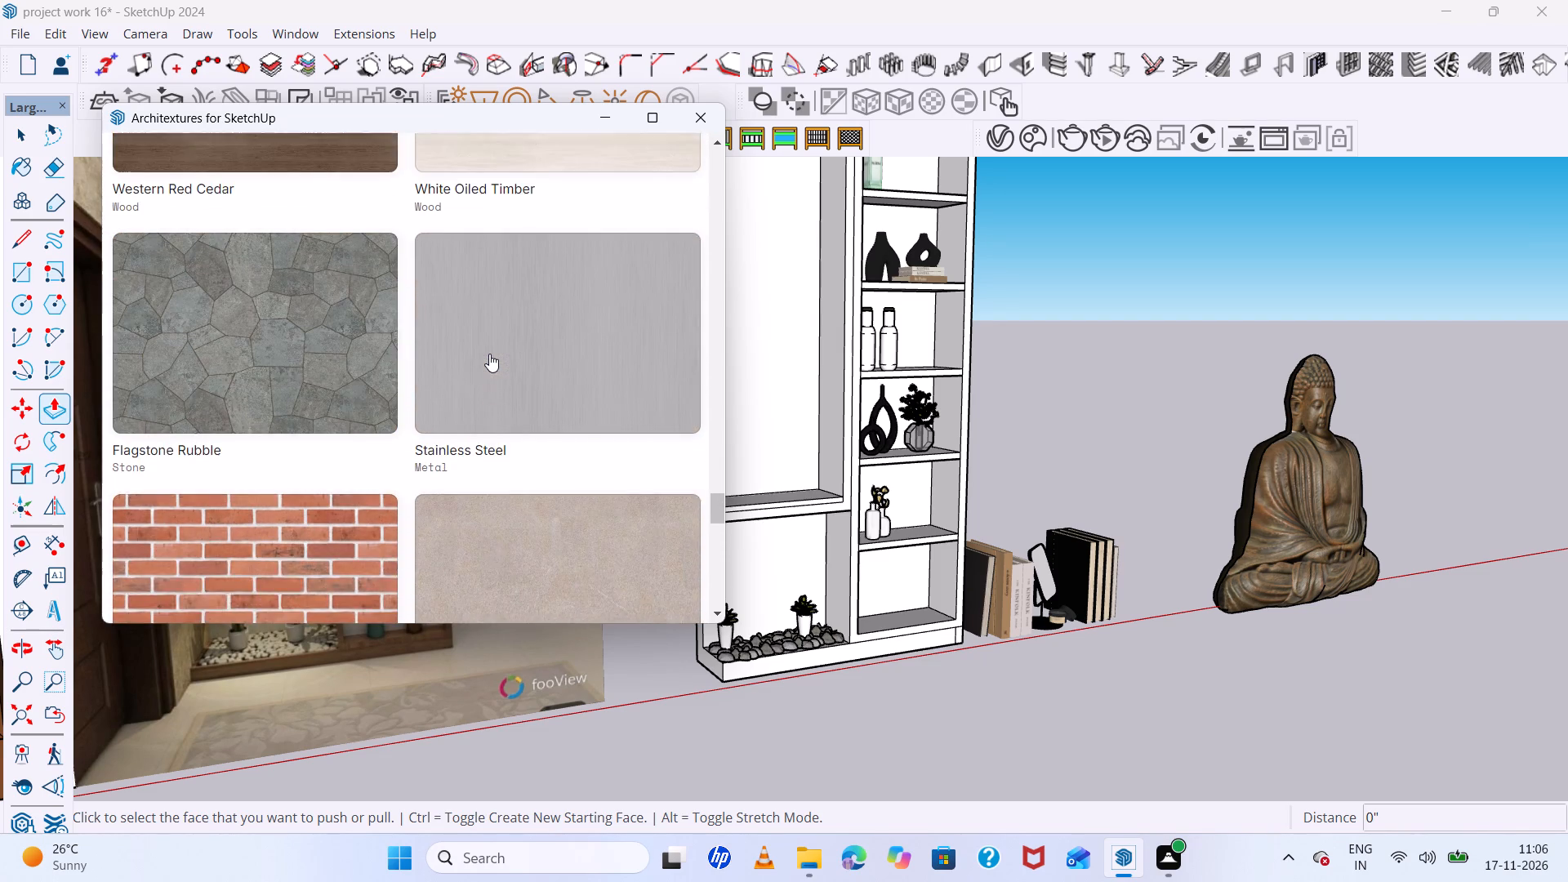
scroll(489, 354, up, 15)
scroll(489, 354, up, 11)
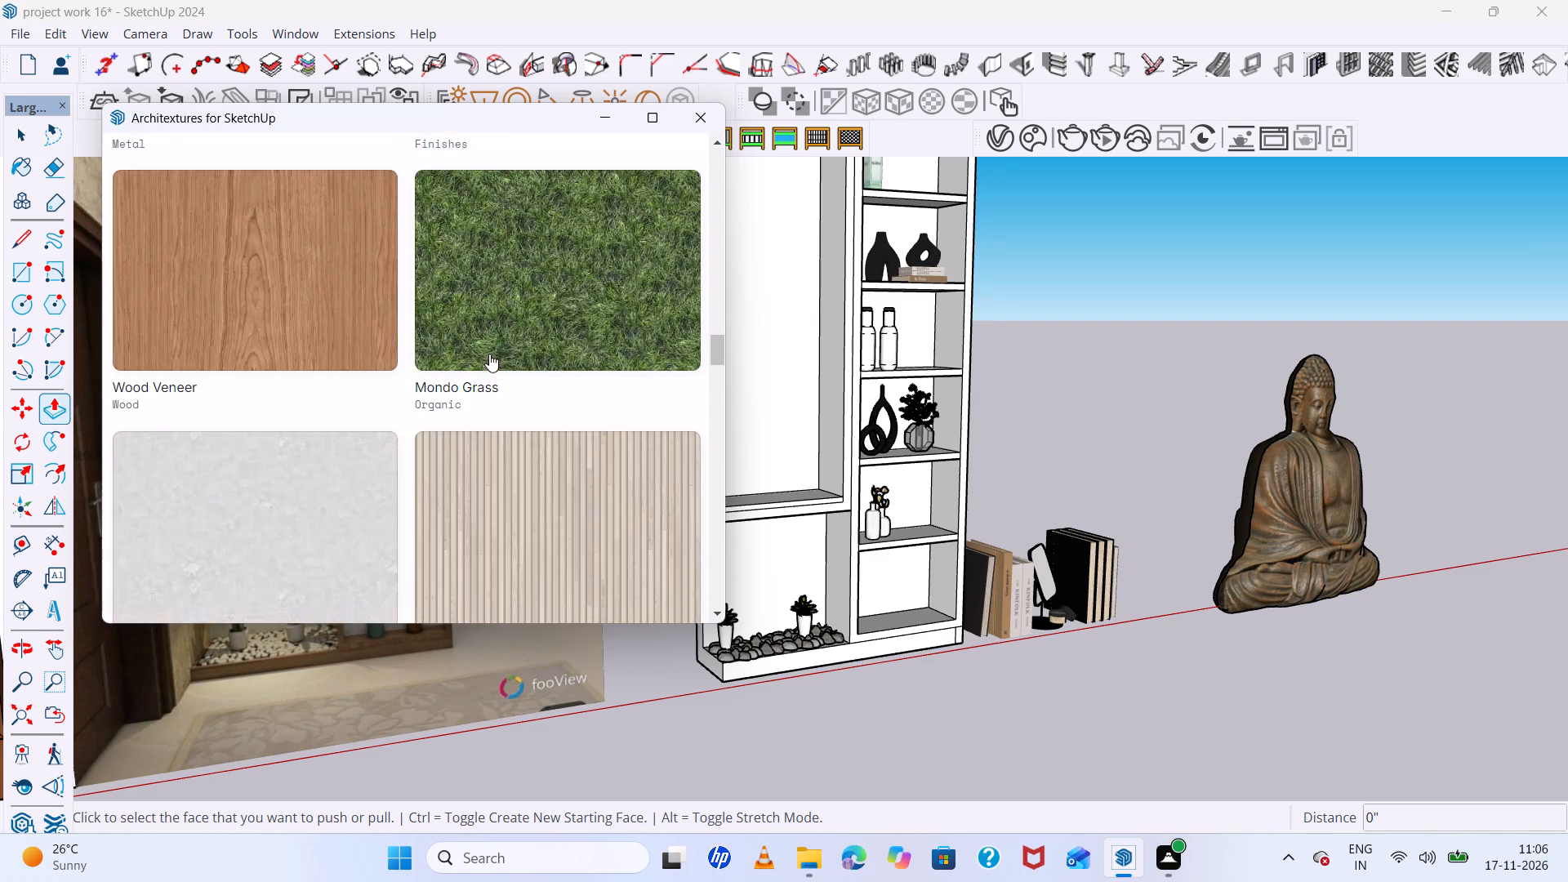
scroll(489, 354, up, 10)
scroll(489, 354, up, 14)
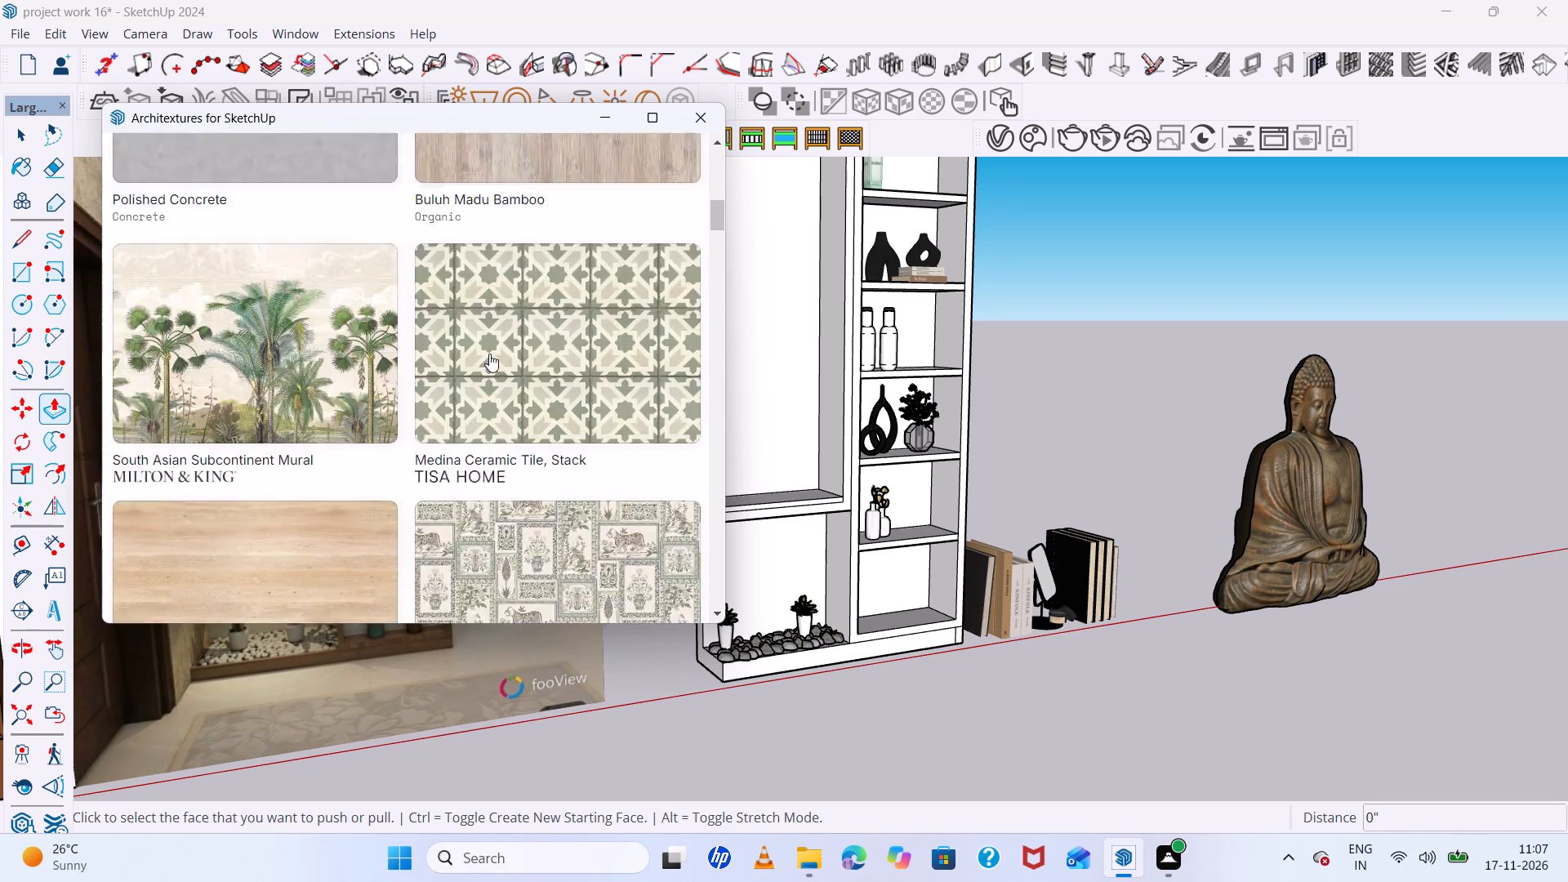
scroll(489, 354, up, 15)
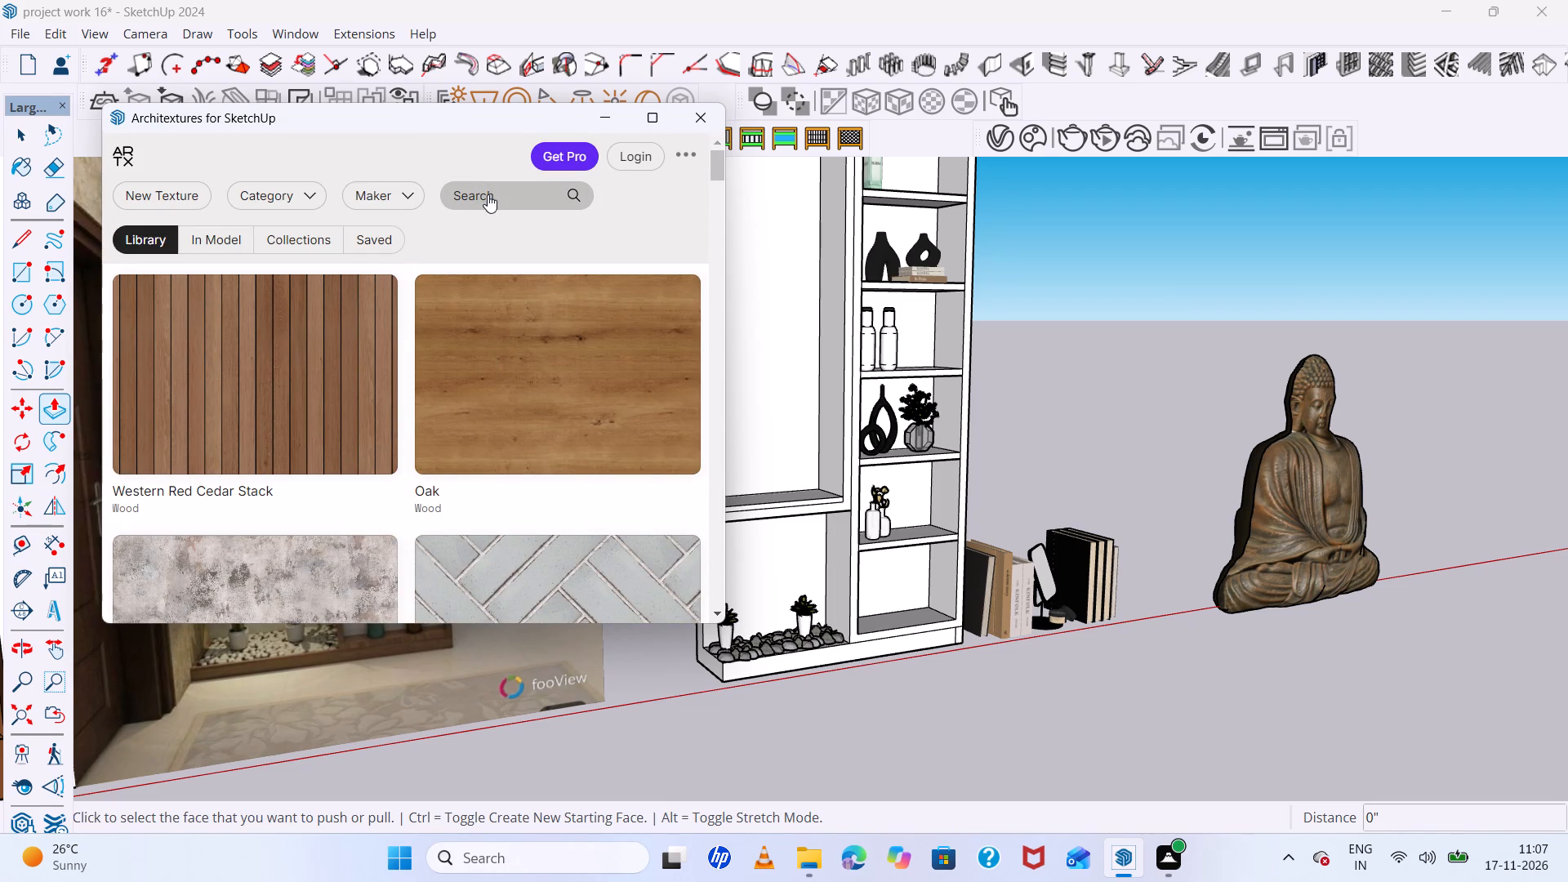
click(495, 193)
key(t)
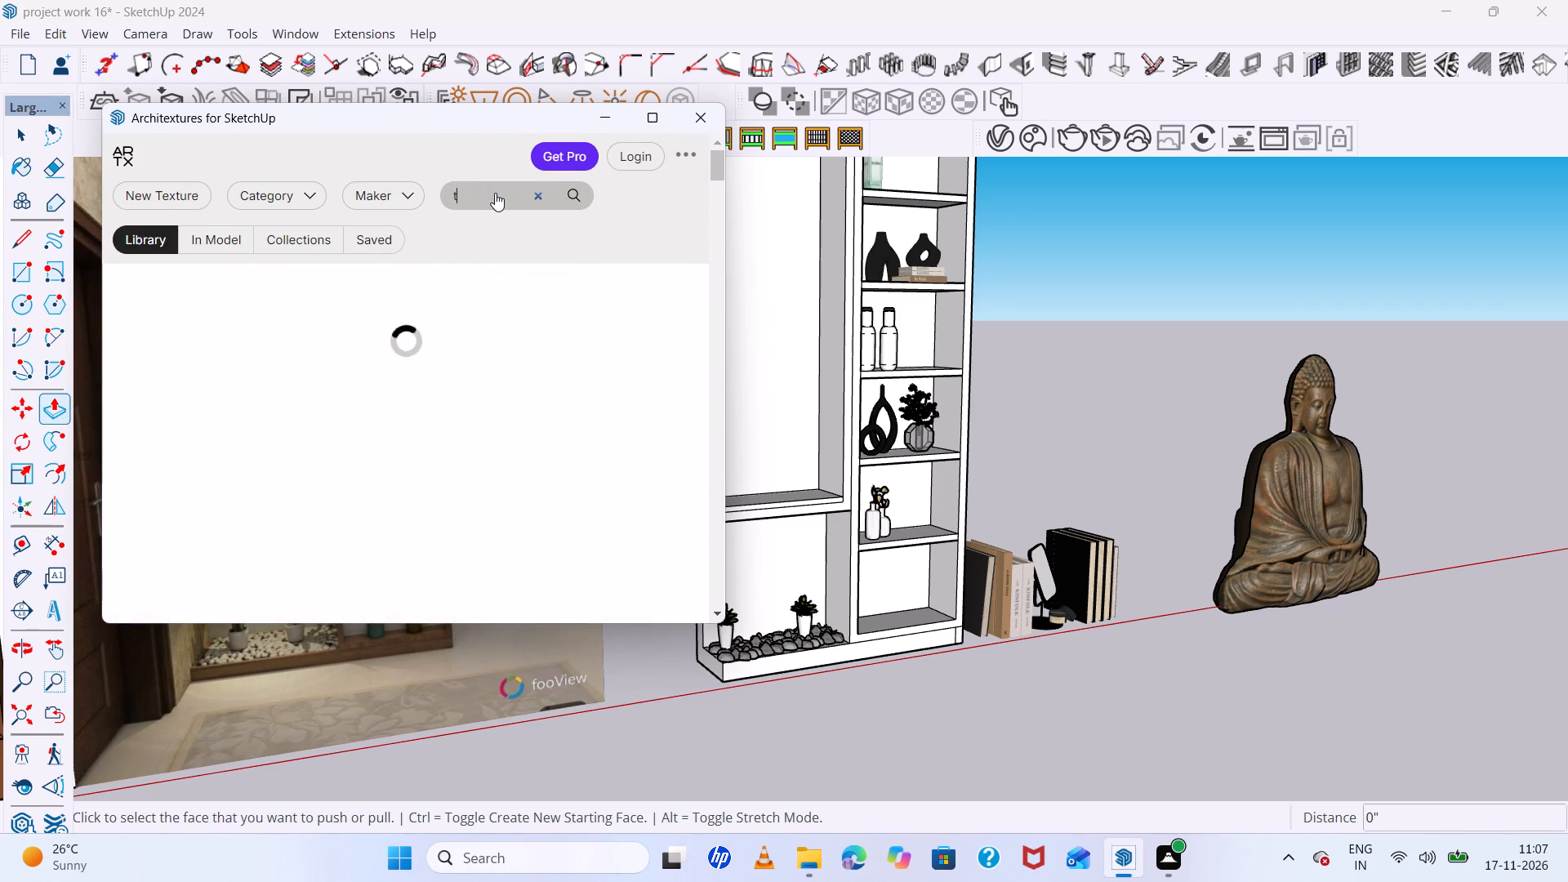
text(il)
text(es)
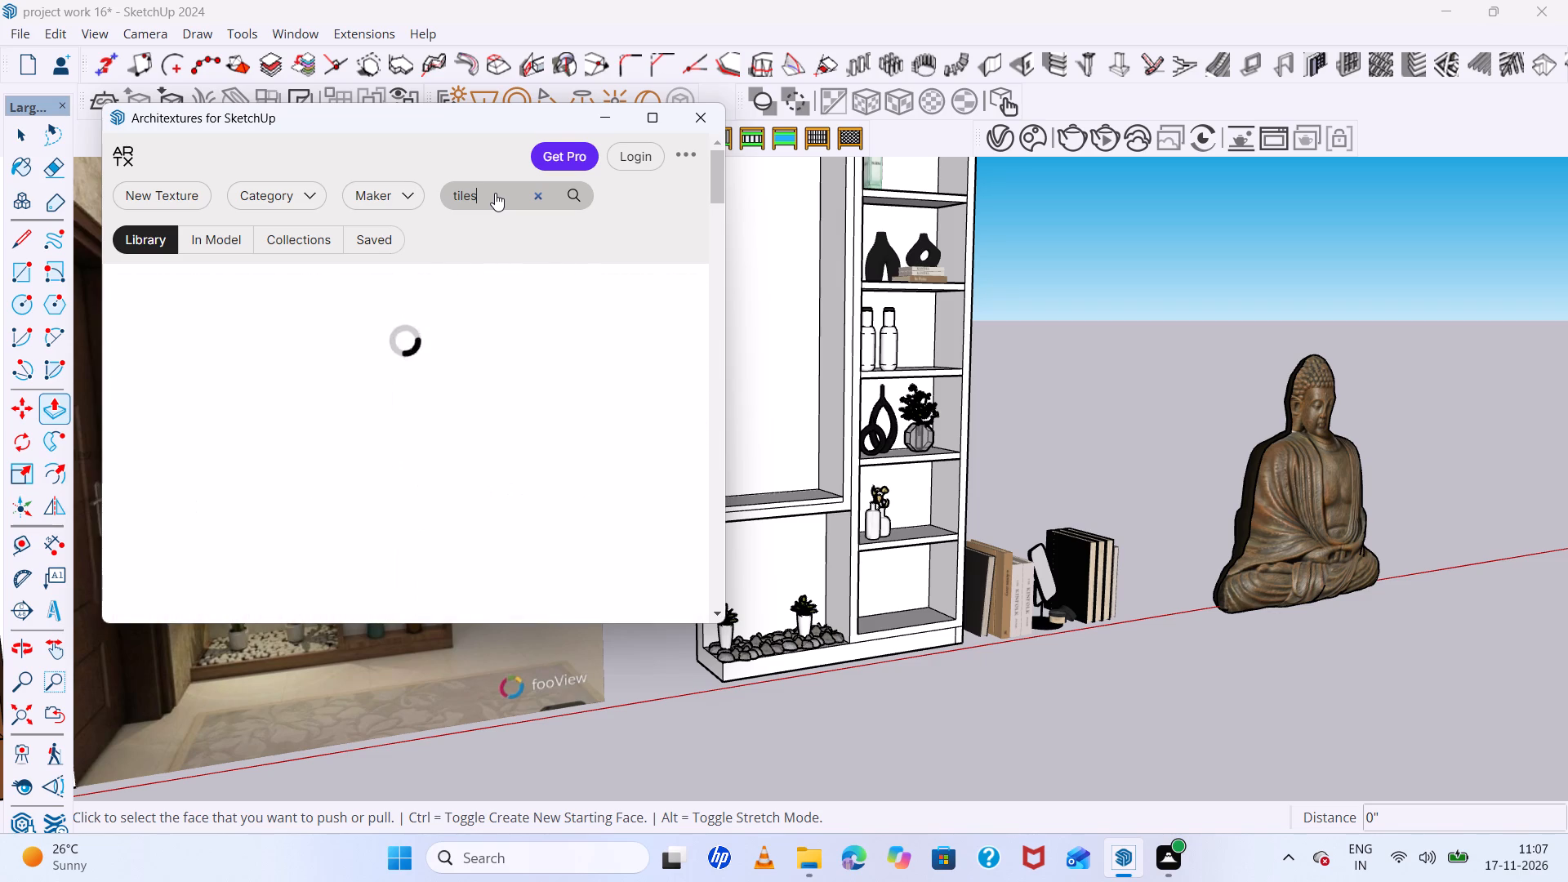
key(Return)
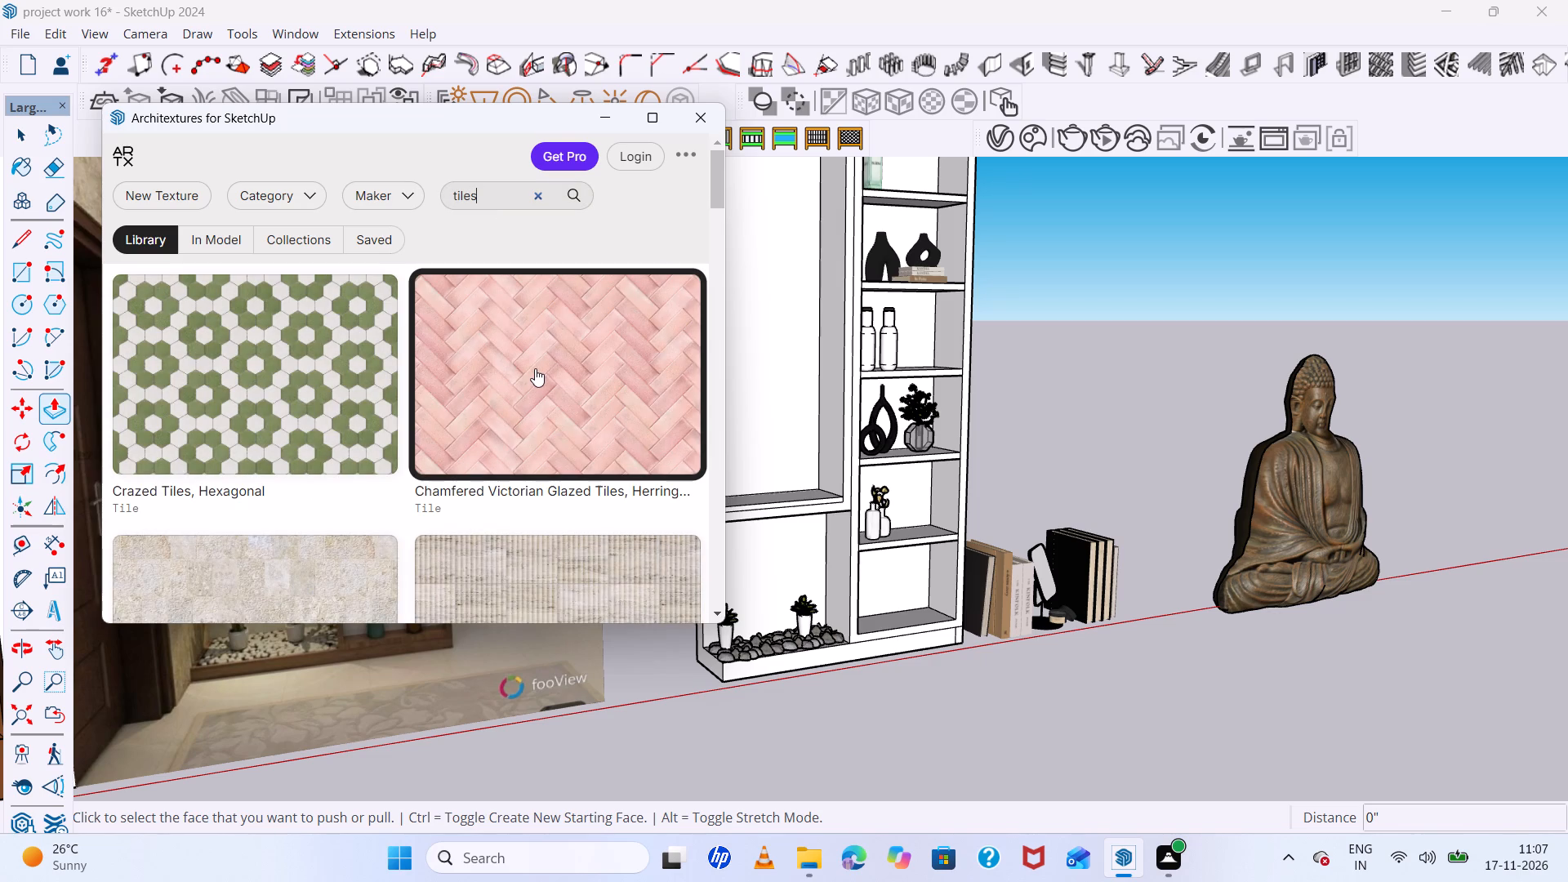
Look through the full set of "tiles" textures in the Architextures library for a shelving finish.
scroll(535, 368, down, 9)
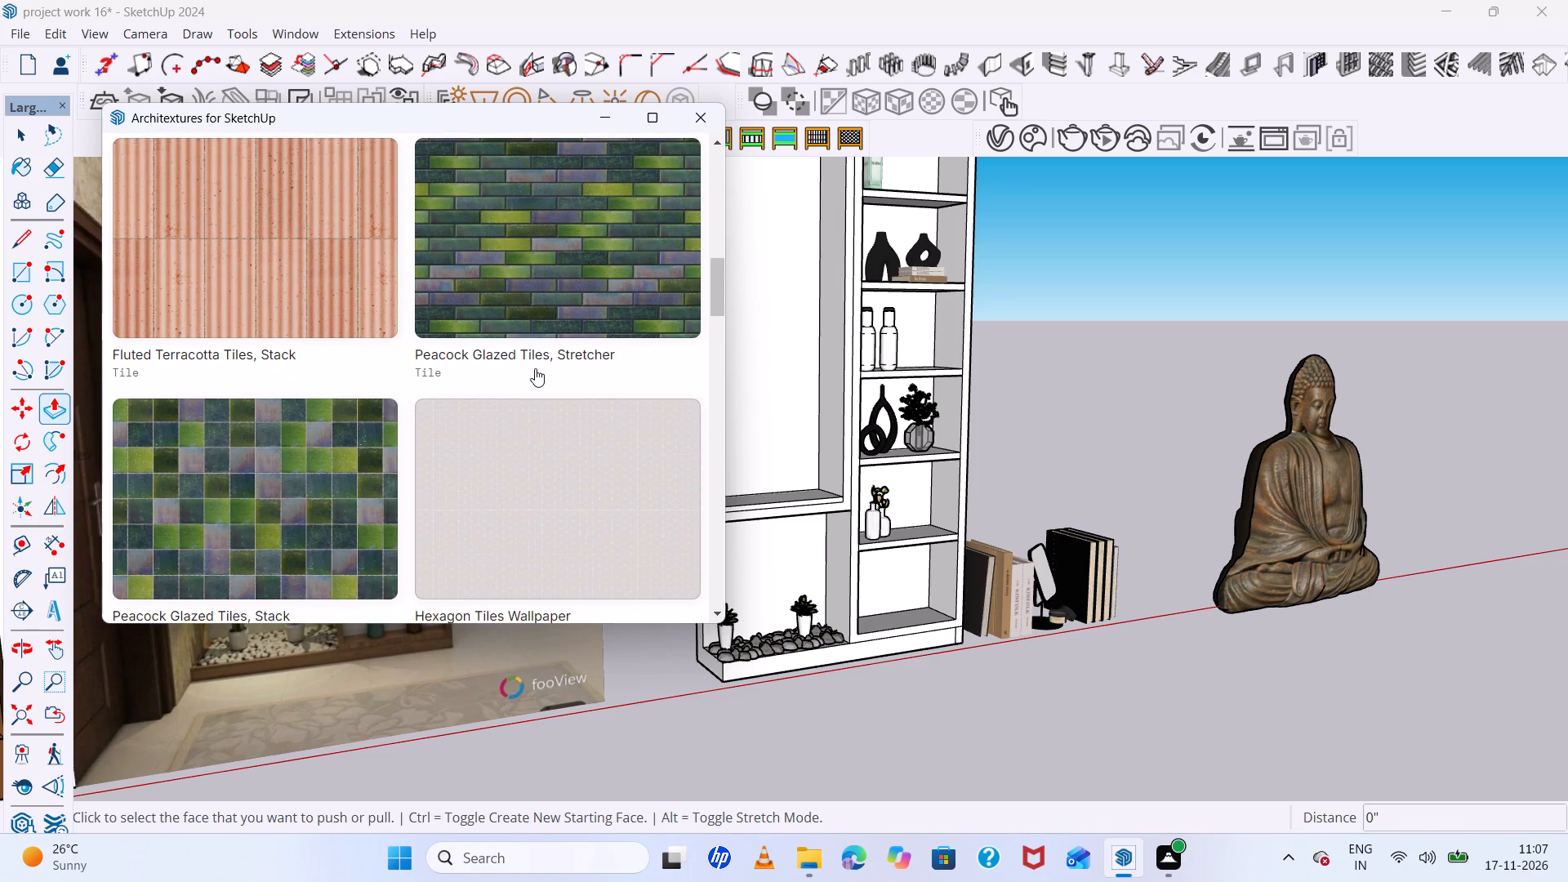
scroll(535, 368, down, 9)
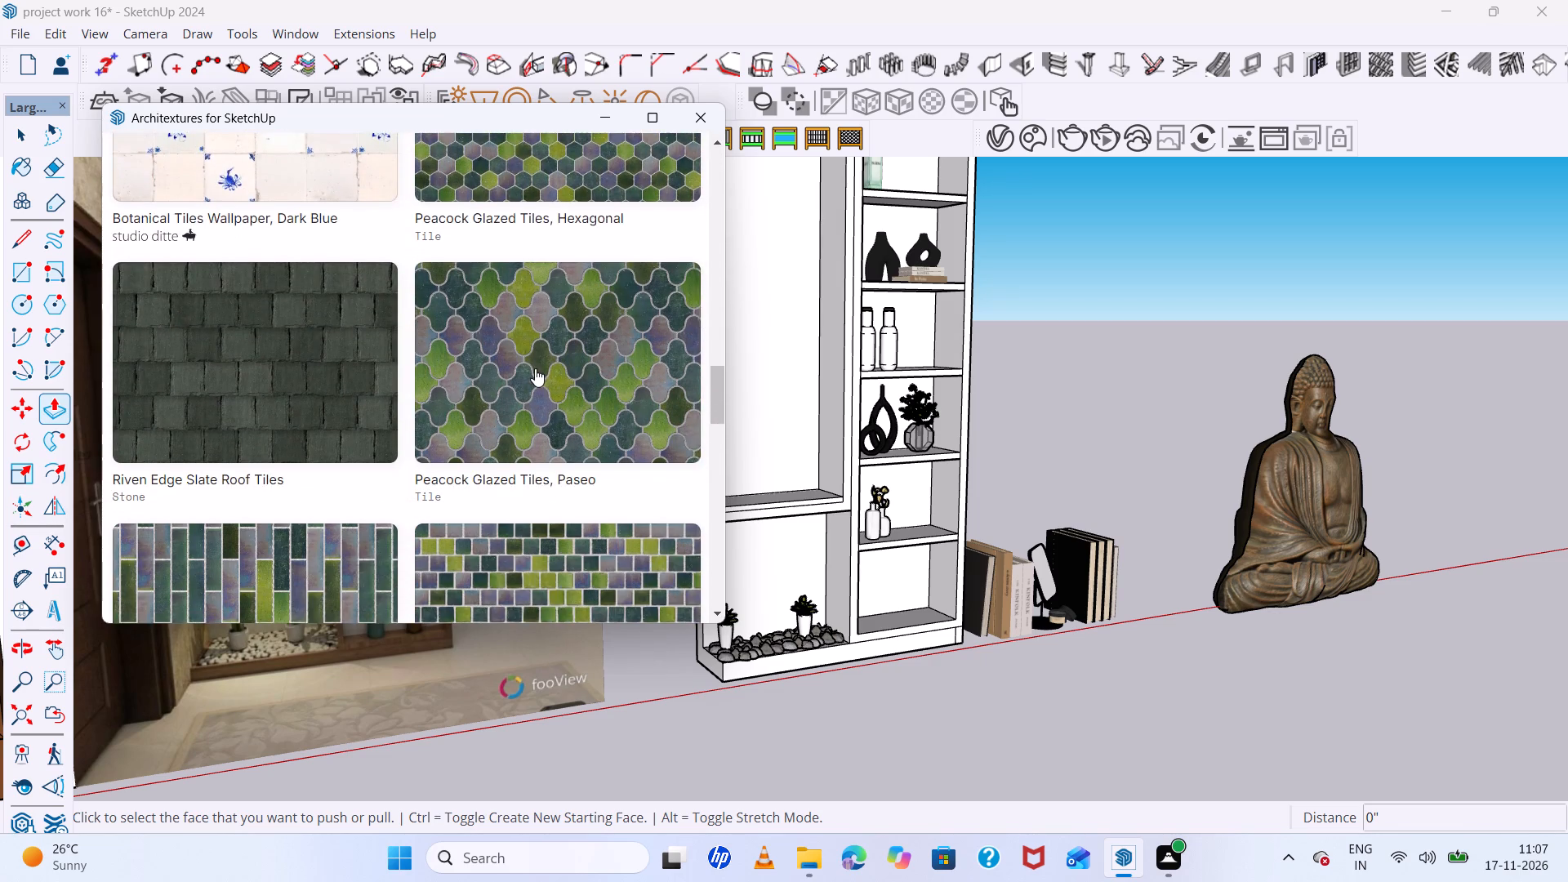
scroll(535, 368, down, 8)
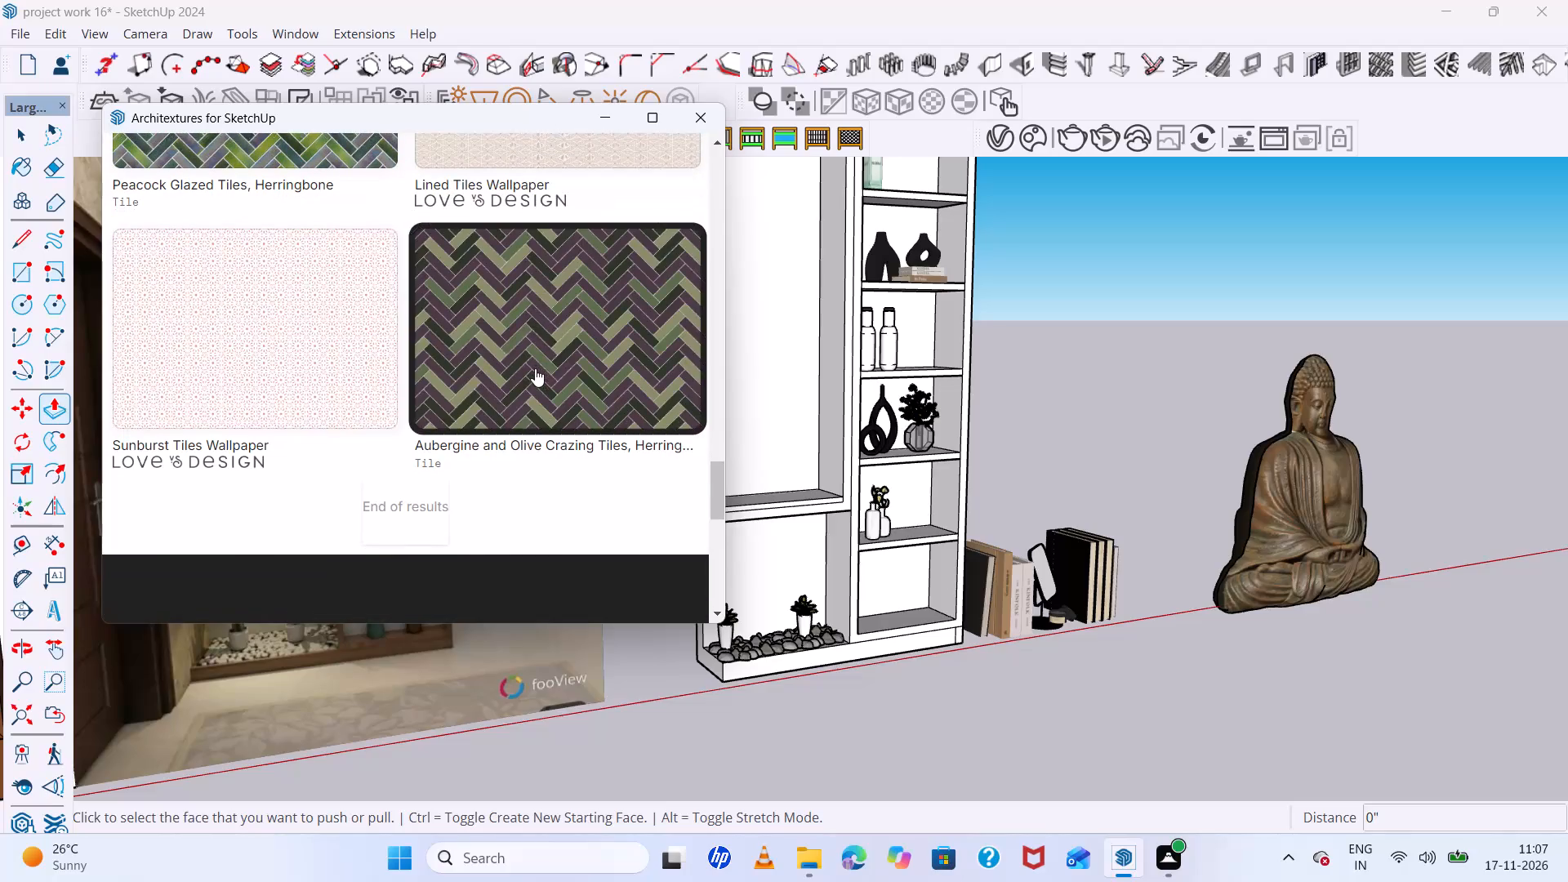
scroll(535, 368, down, 6)
scroll(535, 368, up, 2)
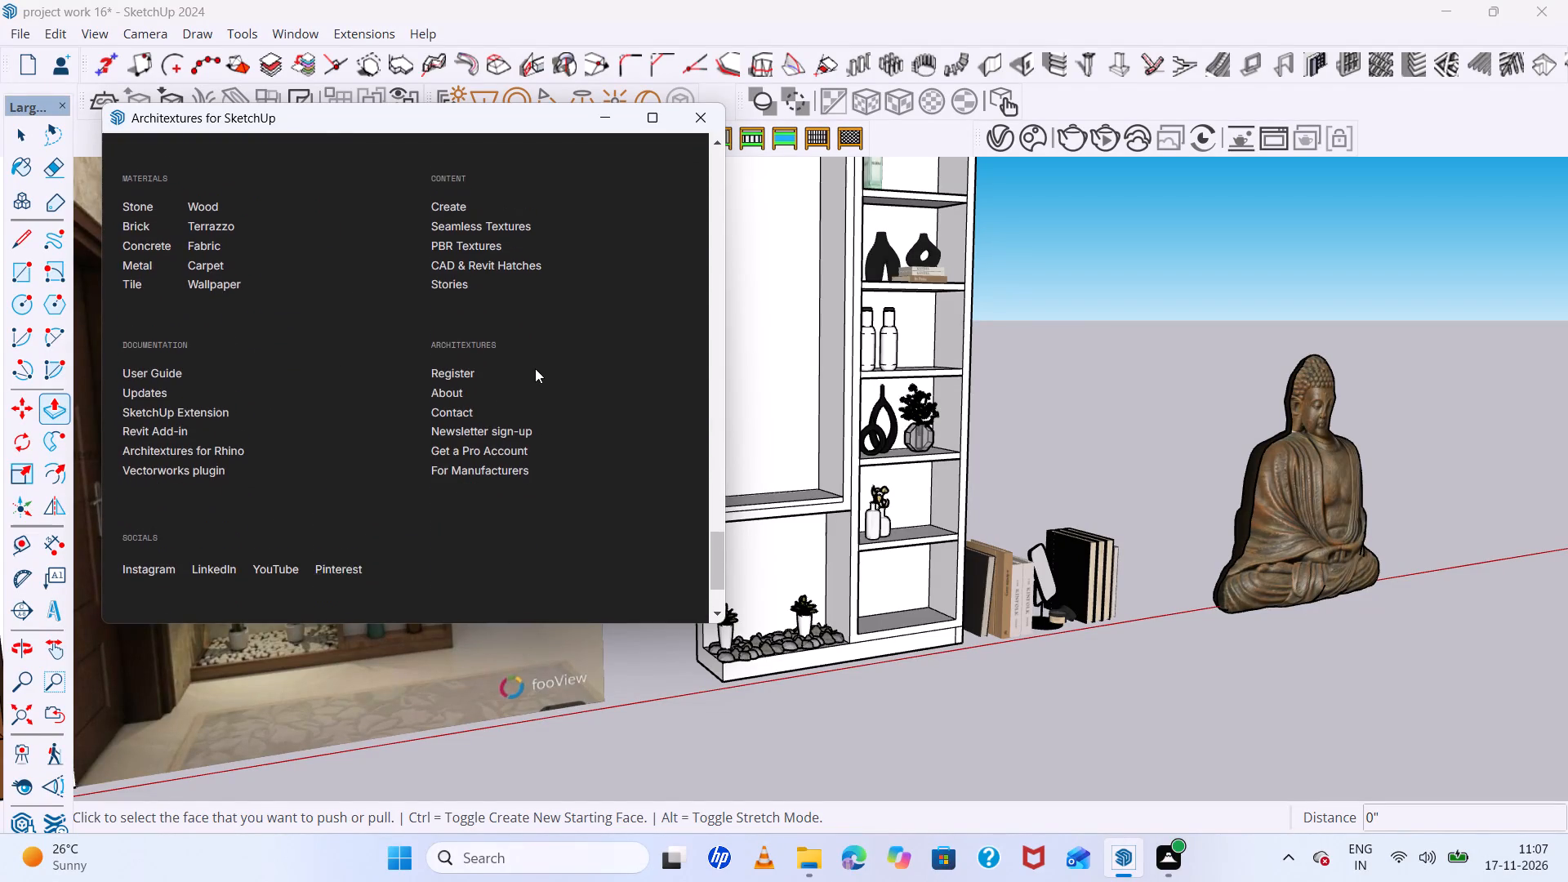
scroll(535, 368, up, 10)
scroll(535, 367, up, 12)
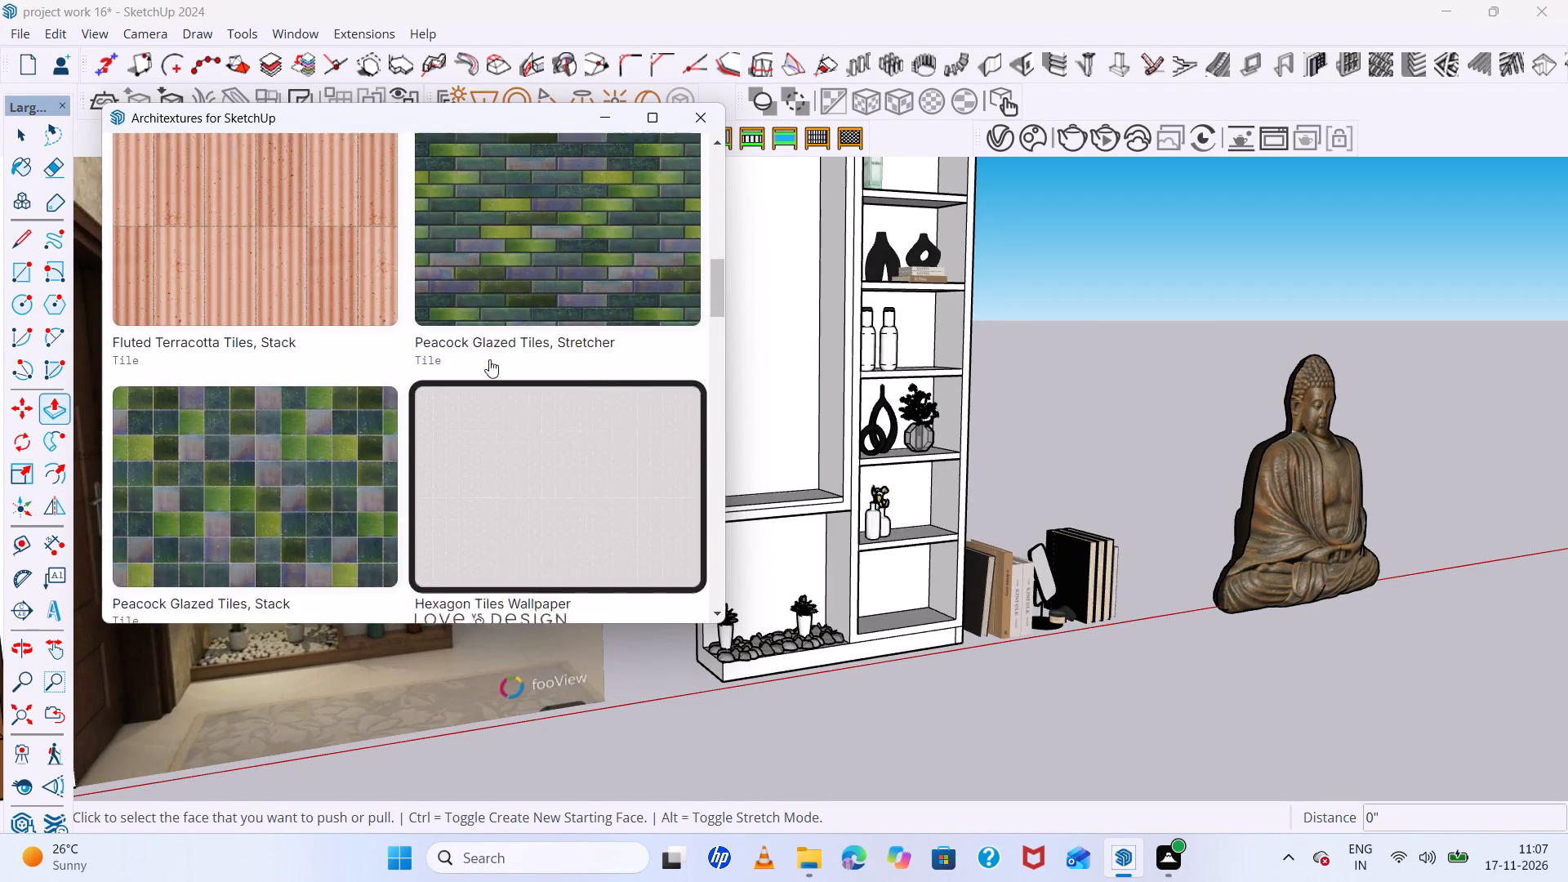
scroll(489, 359, up, 17)
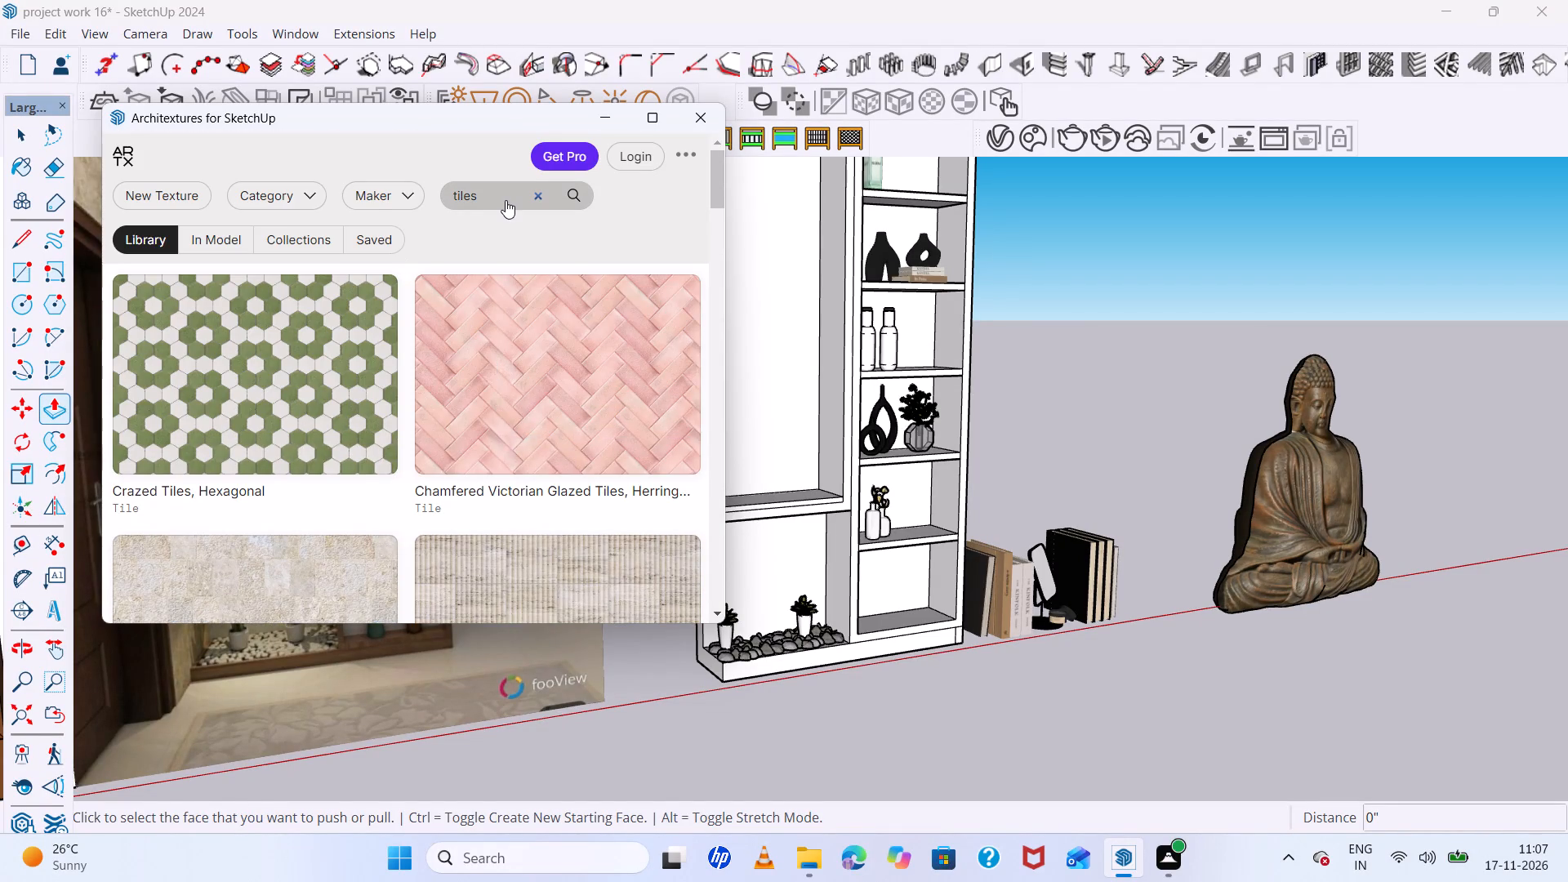
Search the Architextures library for "tile" and look through the ceramic, porcelain and stone tile textures.
click(506, 200)
key(BackSpace)
key(Return)
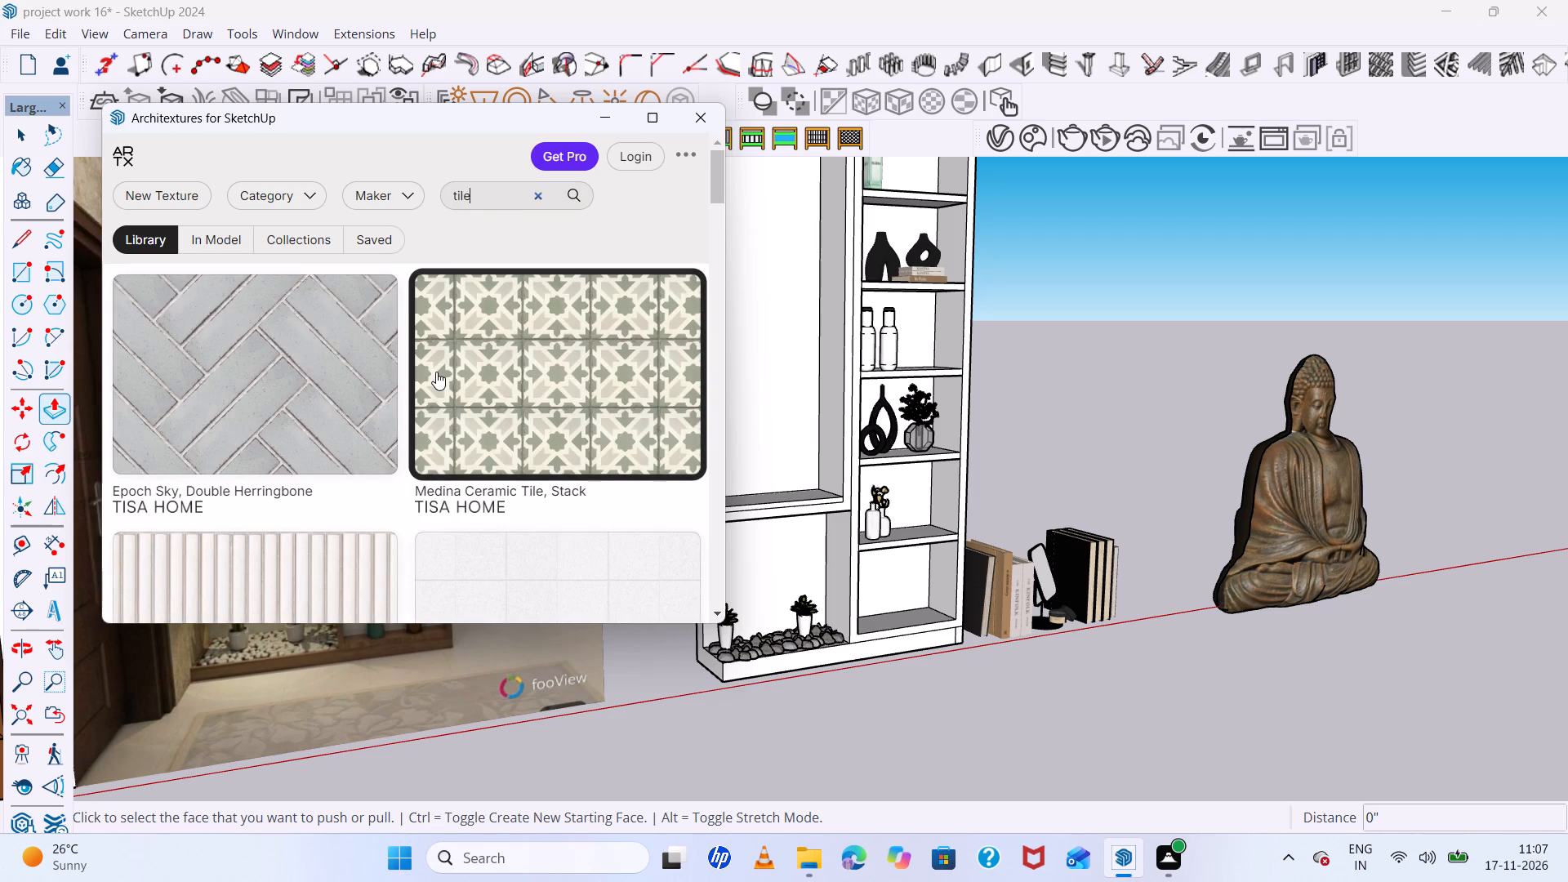
scroll(436, 372, down, 4)
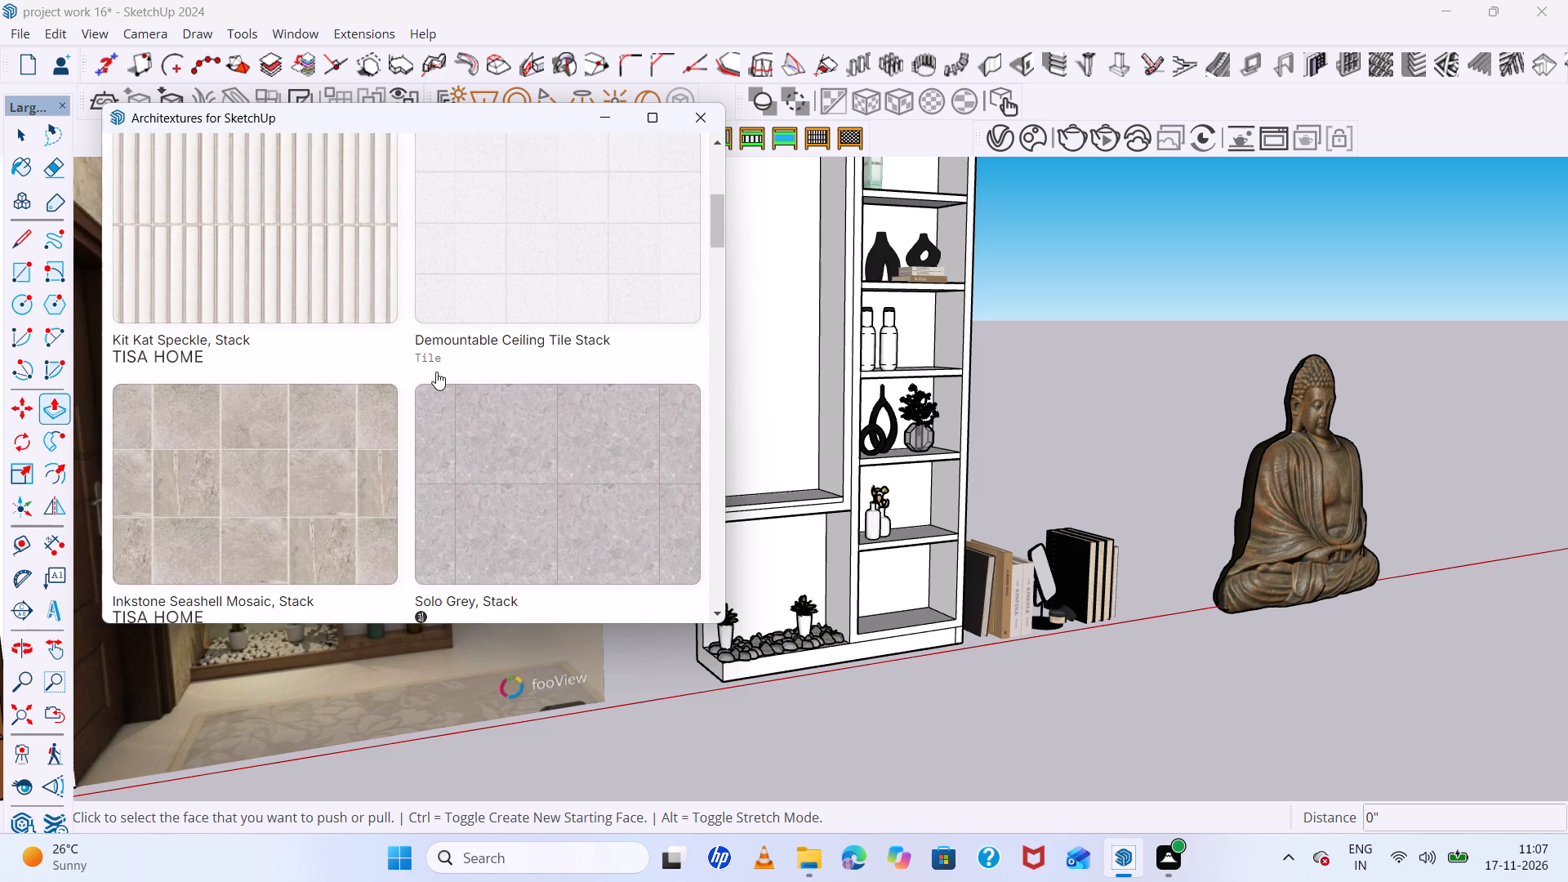
scroll(436, 372, down, 7)
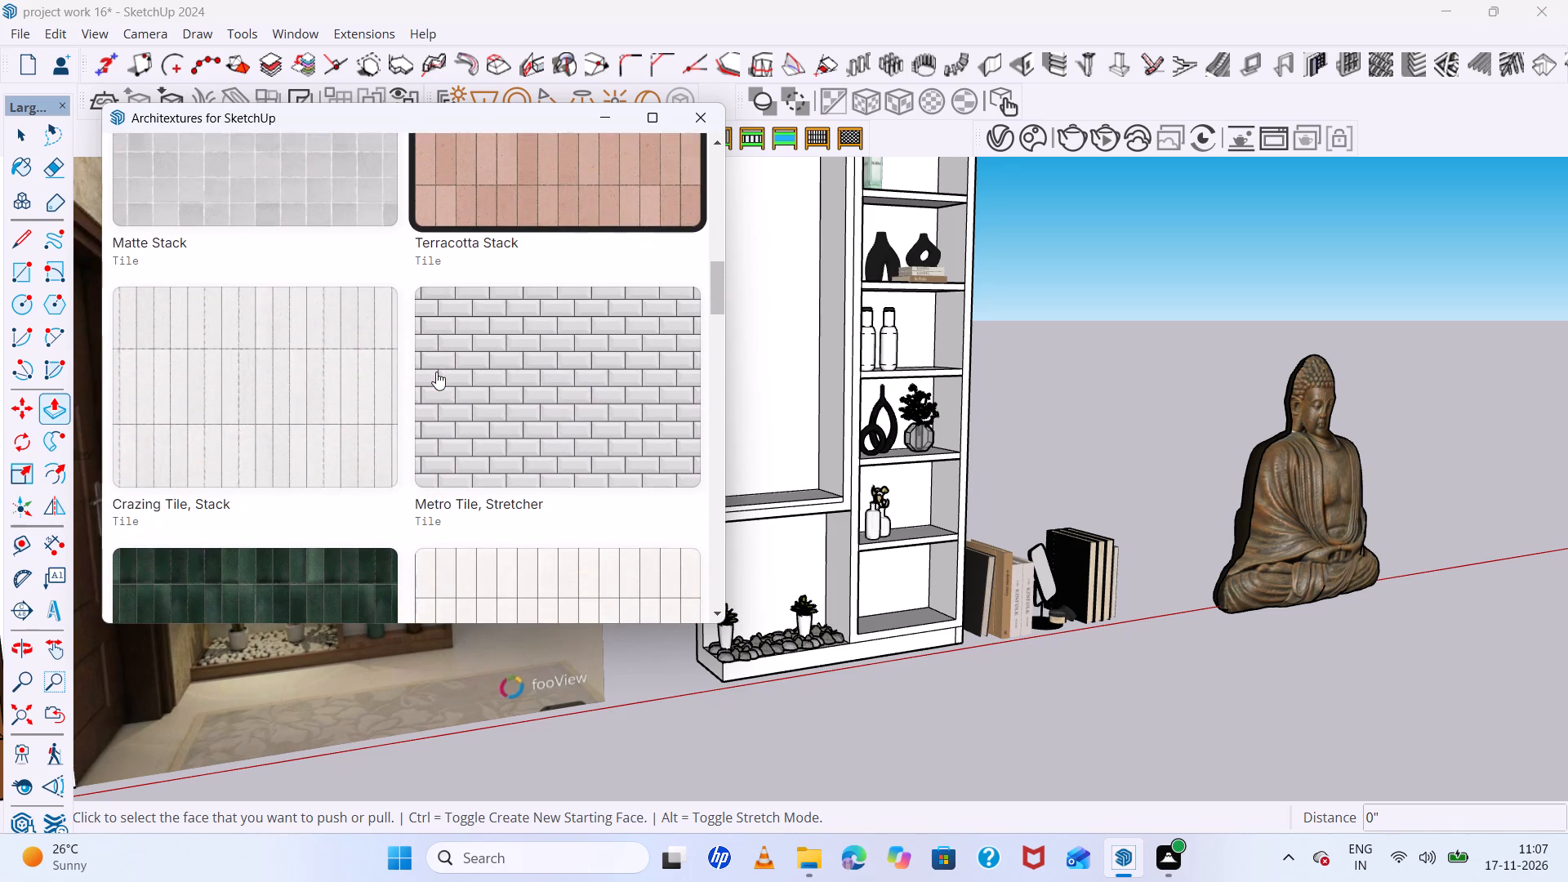
scroll(436, 372, down, 6)
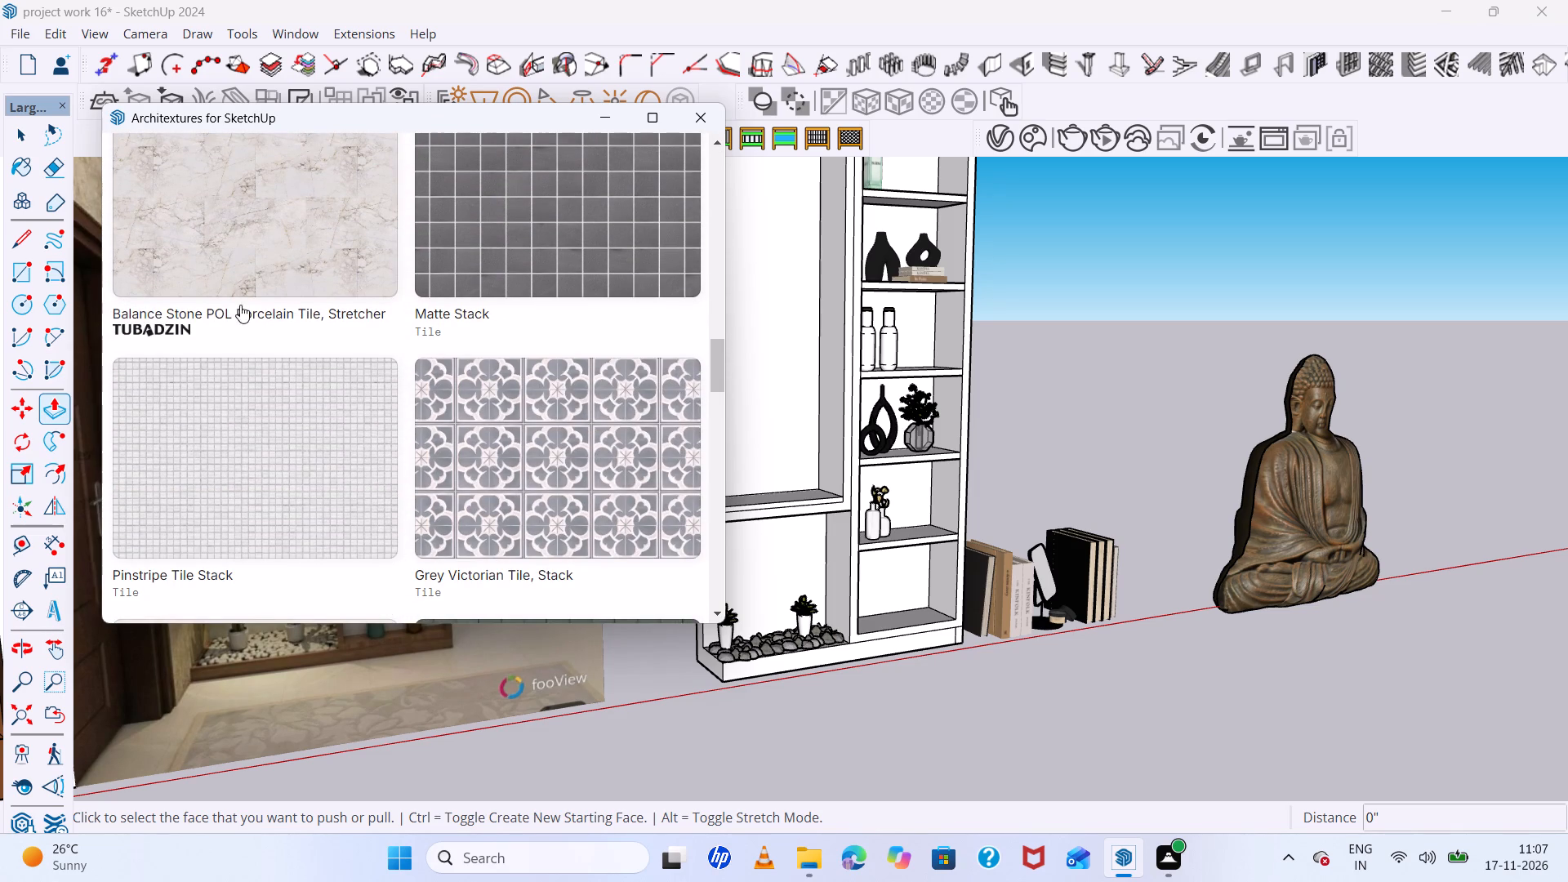
scroll(446, 434, down, 6)
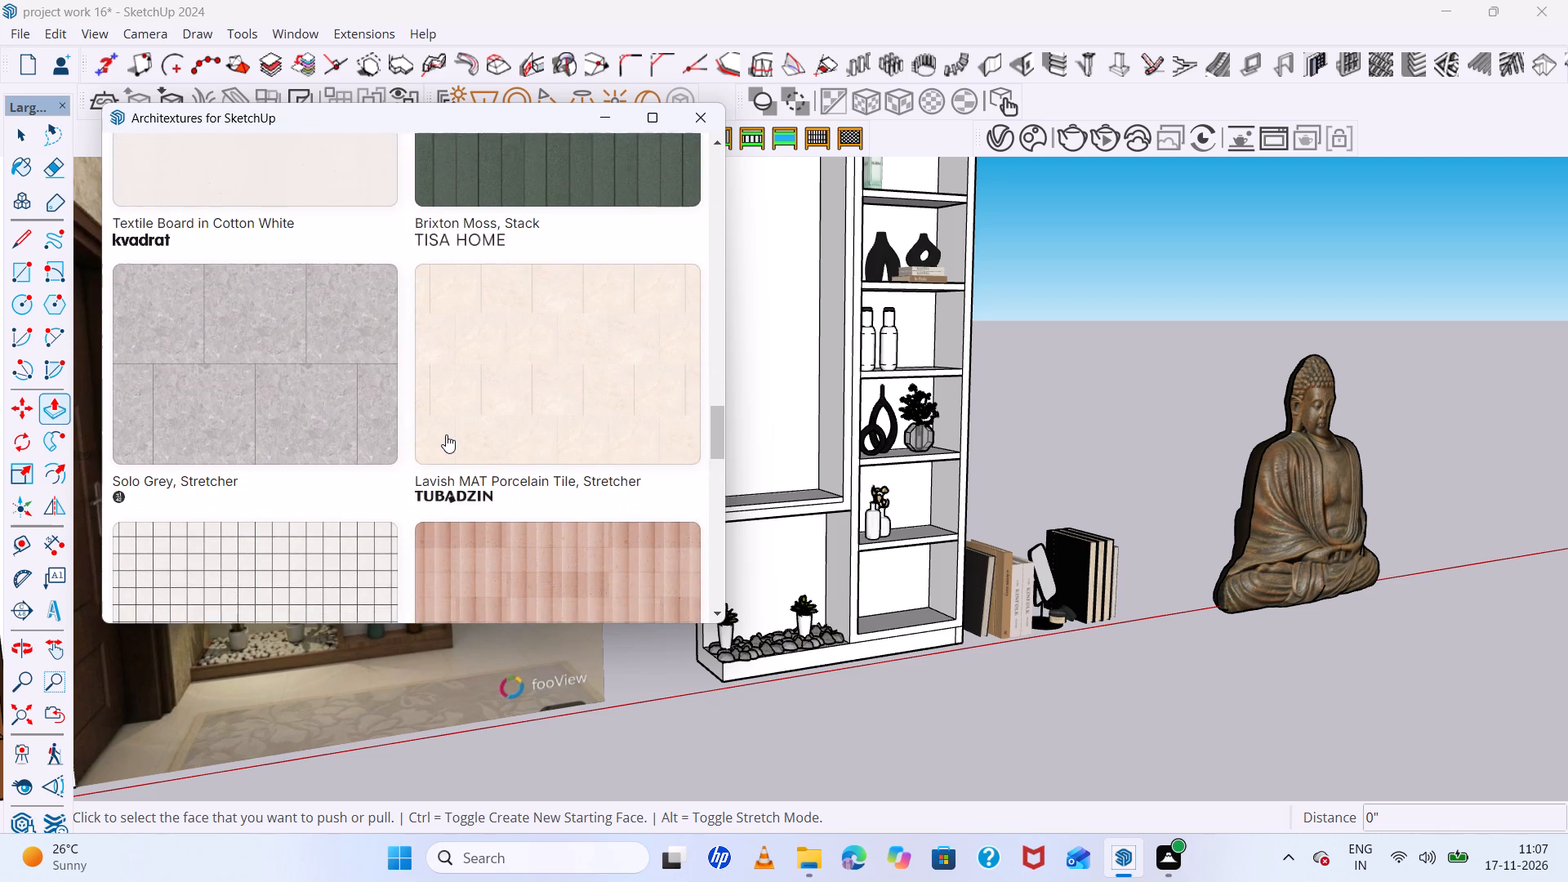
scroll(446, 434, down, 1)
scroll(446, 434, up, 6)
scroll(446, 434, up, 20)
scroll(446, 434, up, 1)
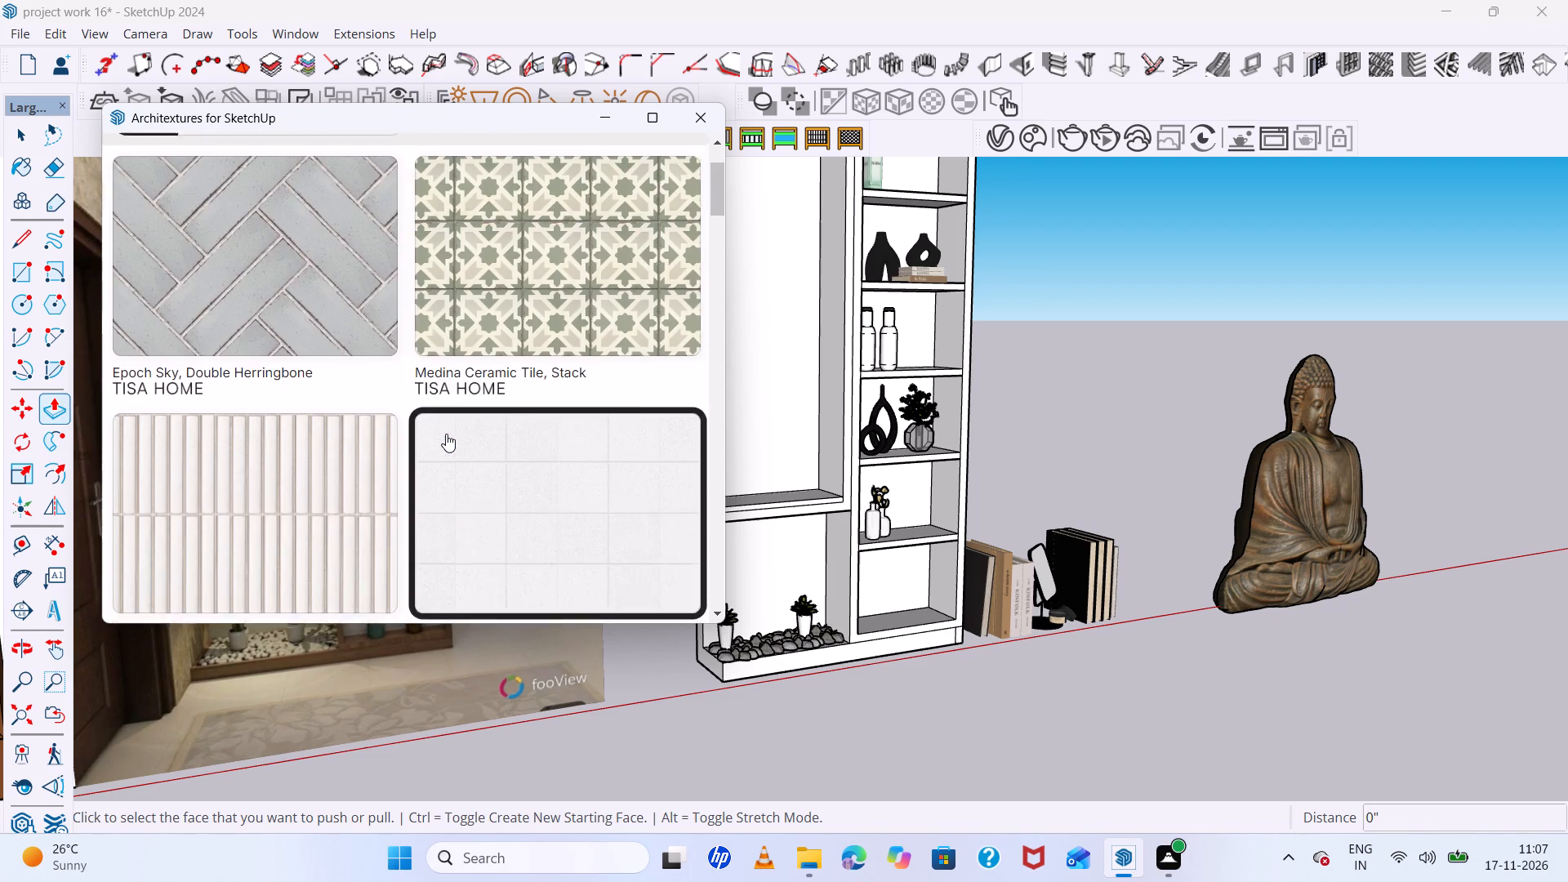
scroll(446, 434, up, 6)
Search the Architextures library for "marble" and look through the marble textures.
click(541, 193)
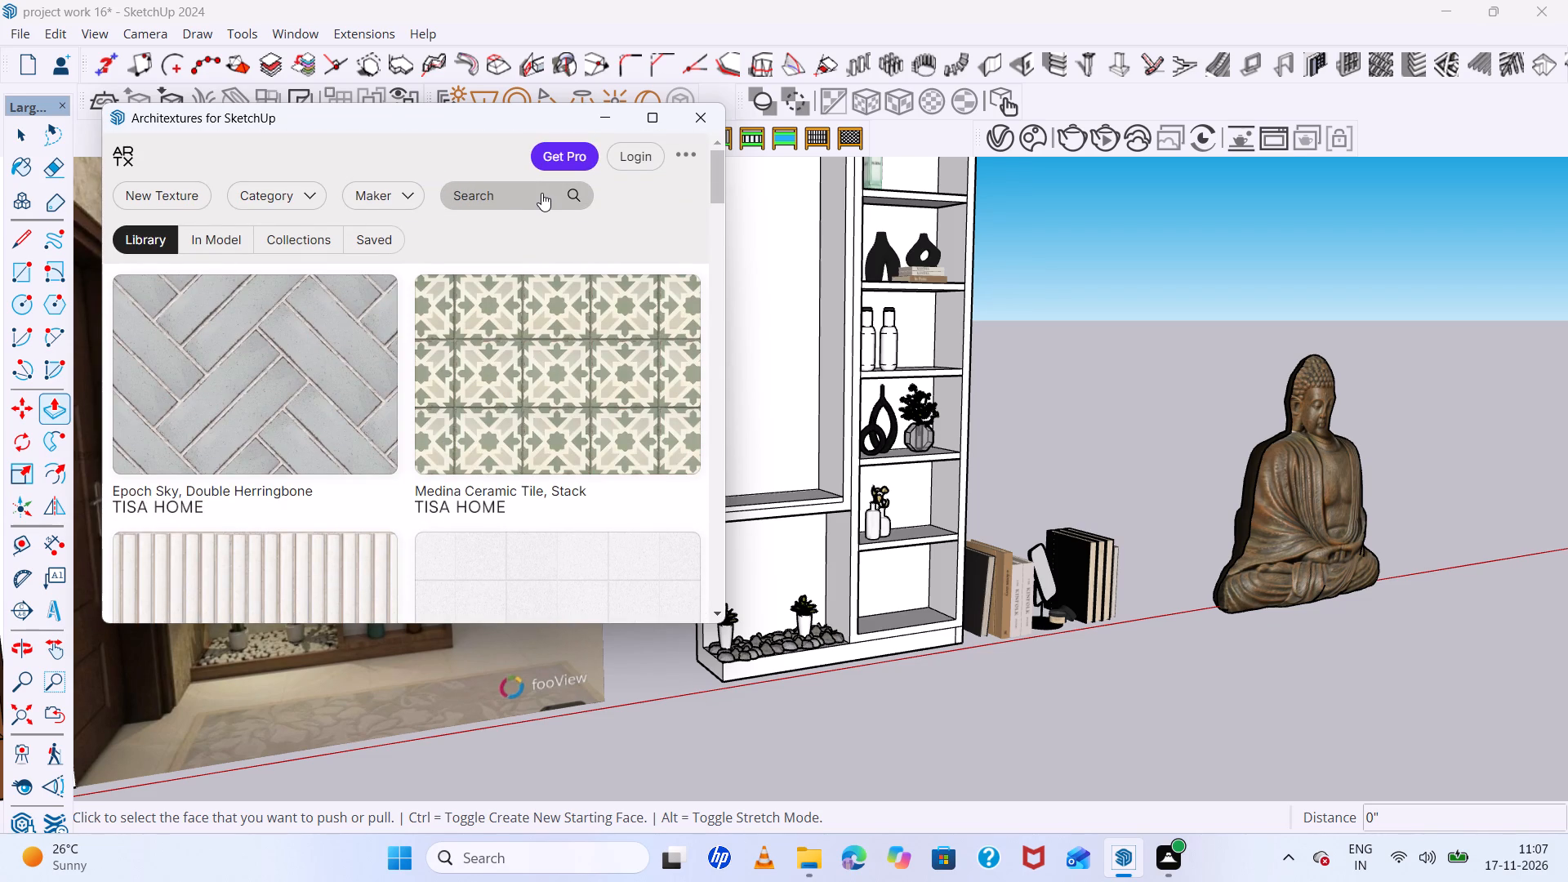
key(m)
key(a)
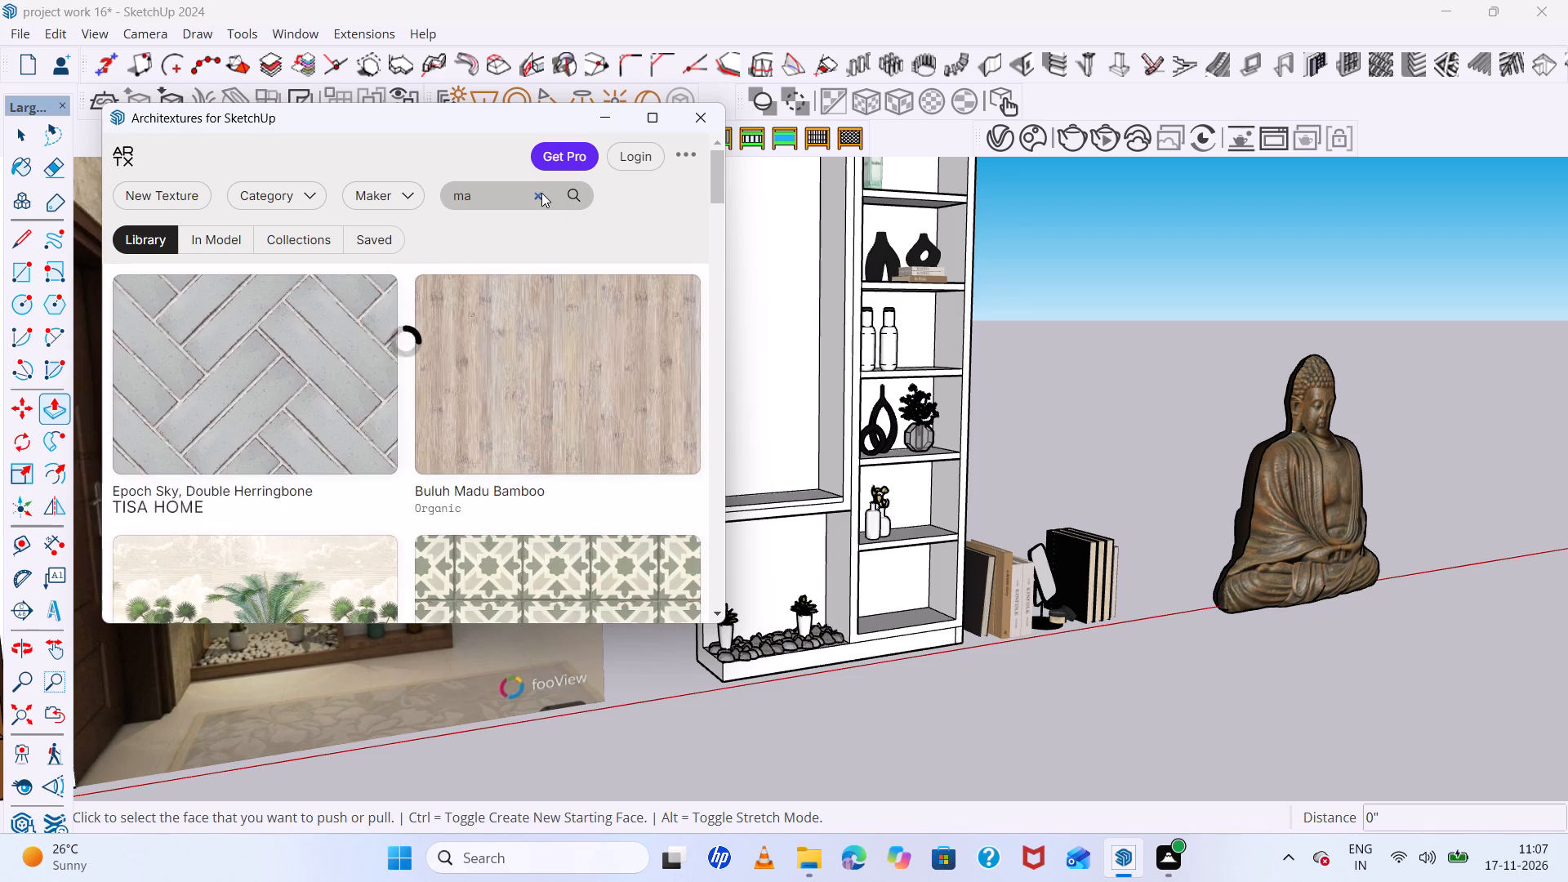
key(e)
key(BackSpace)
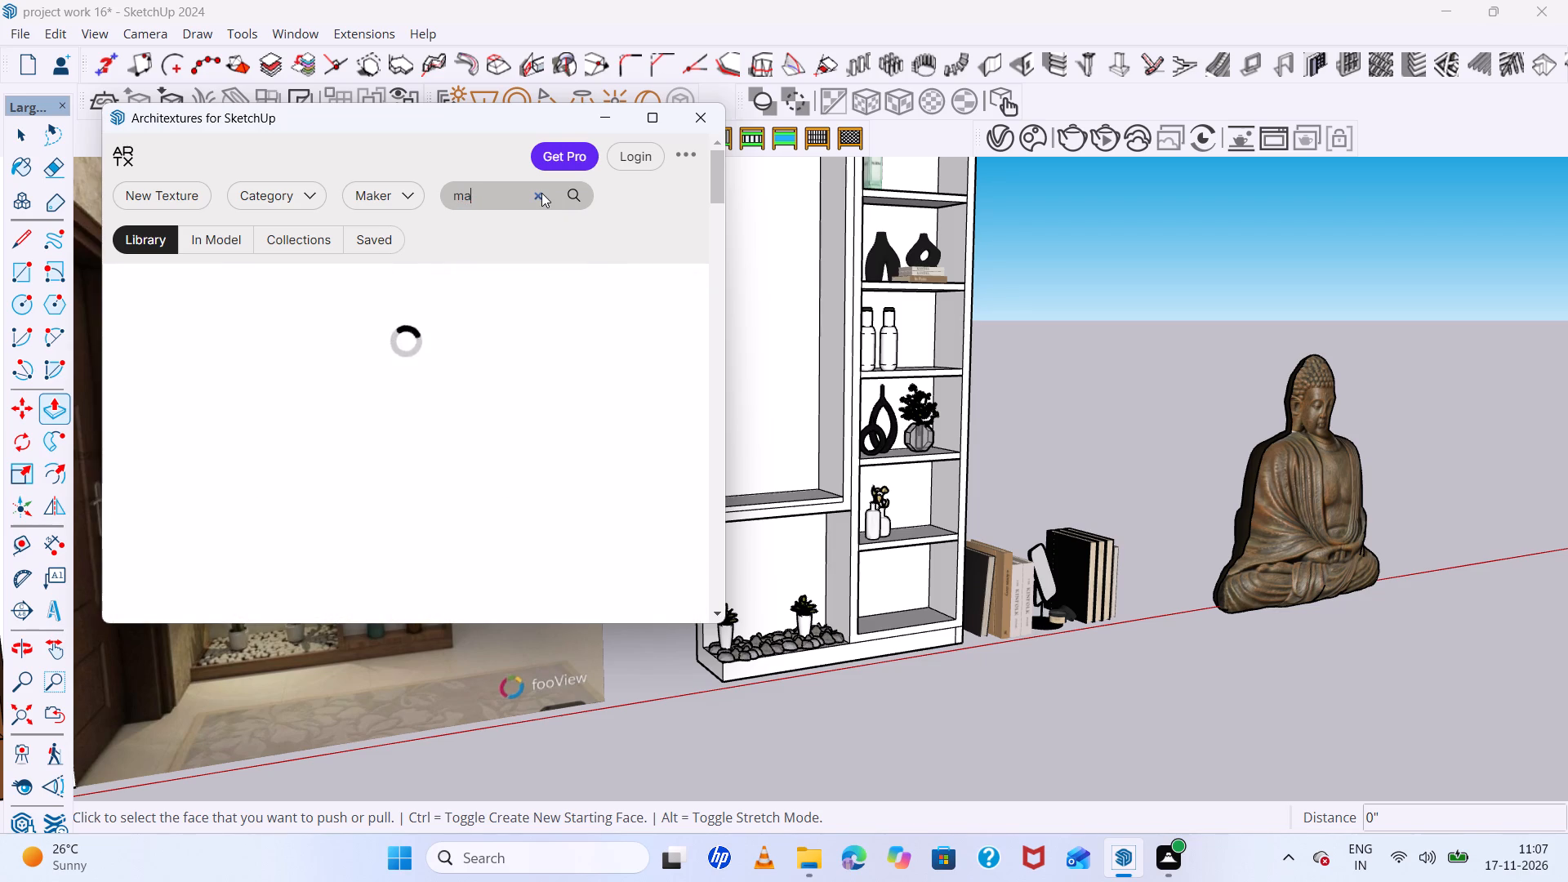
key(r)
text(ble)
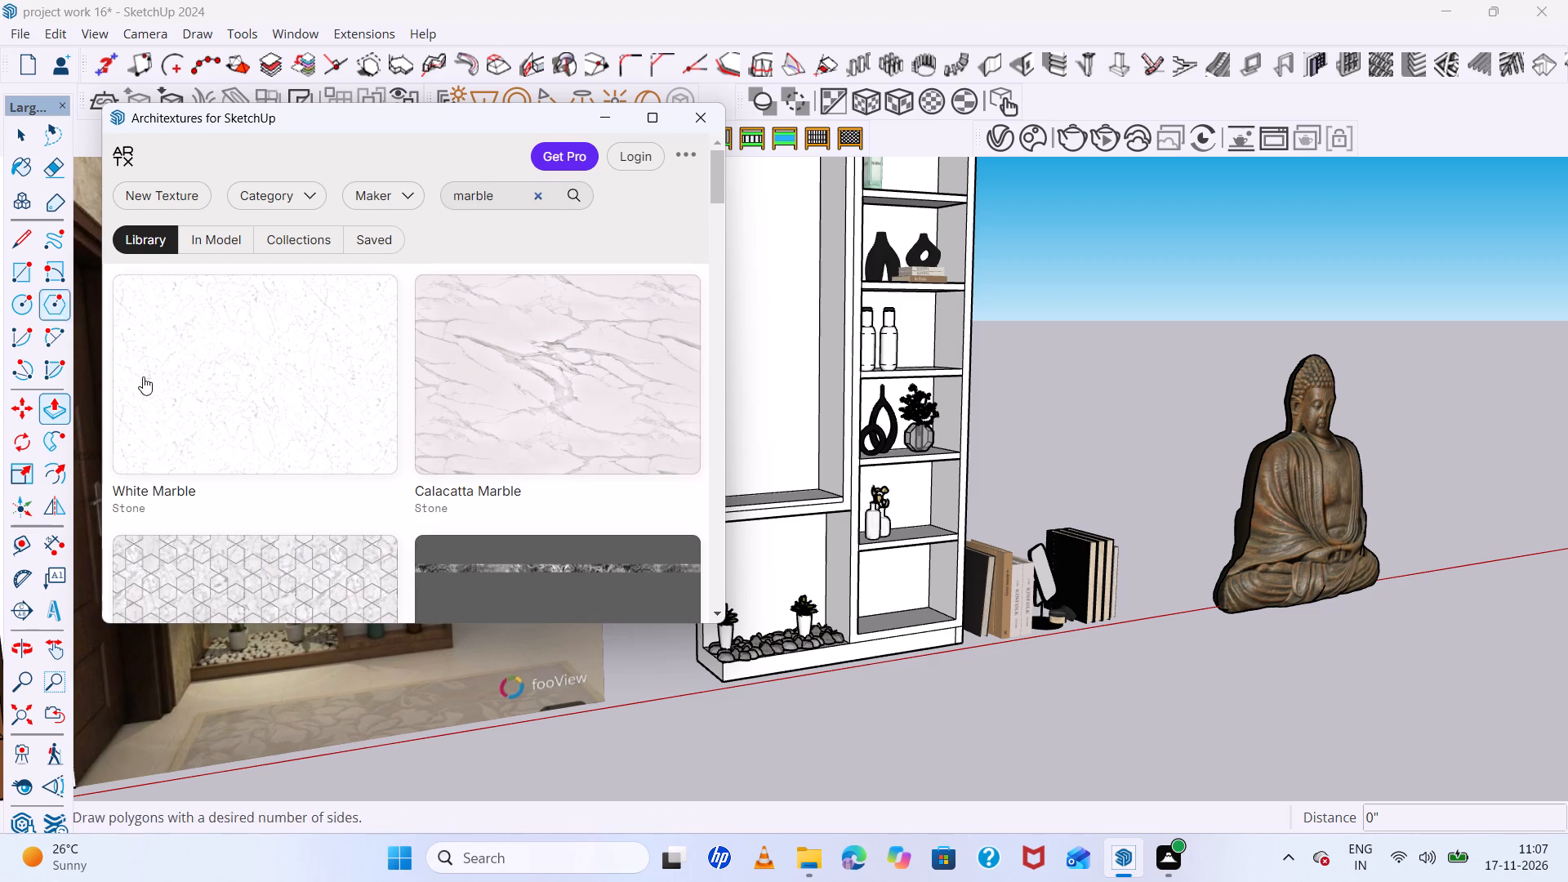
scroll(337, 421, down, 5)
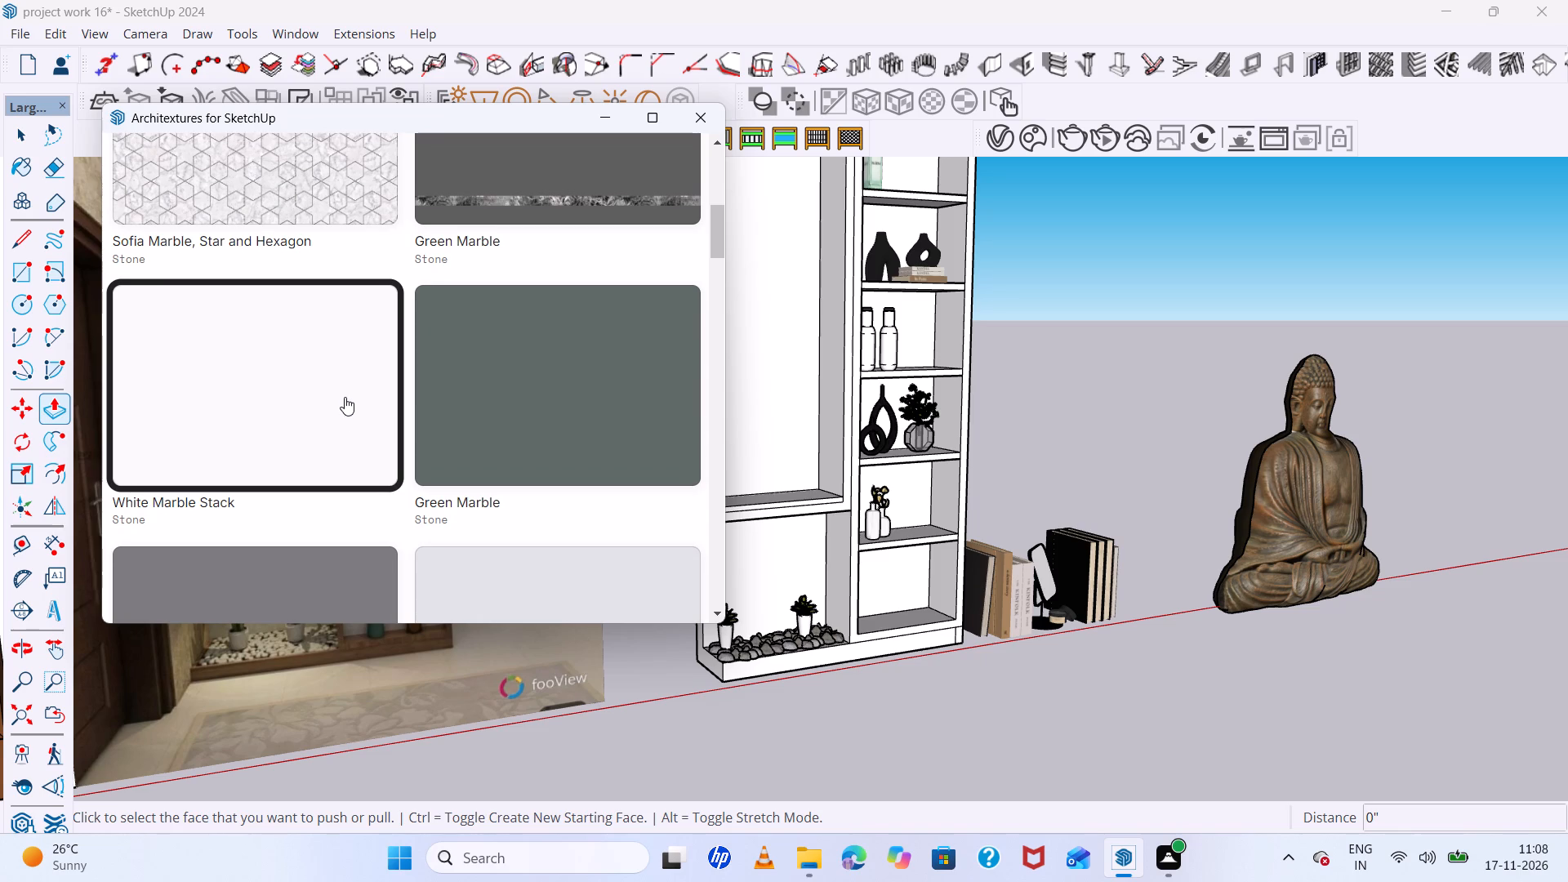
scroll(345, 397, down, 1)
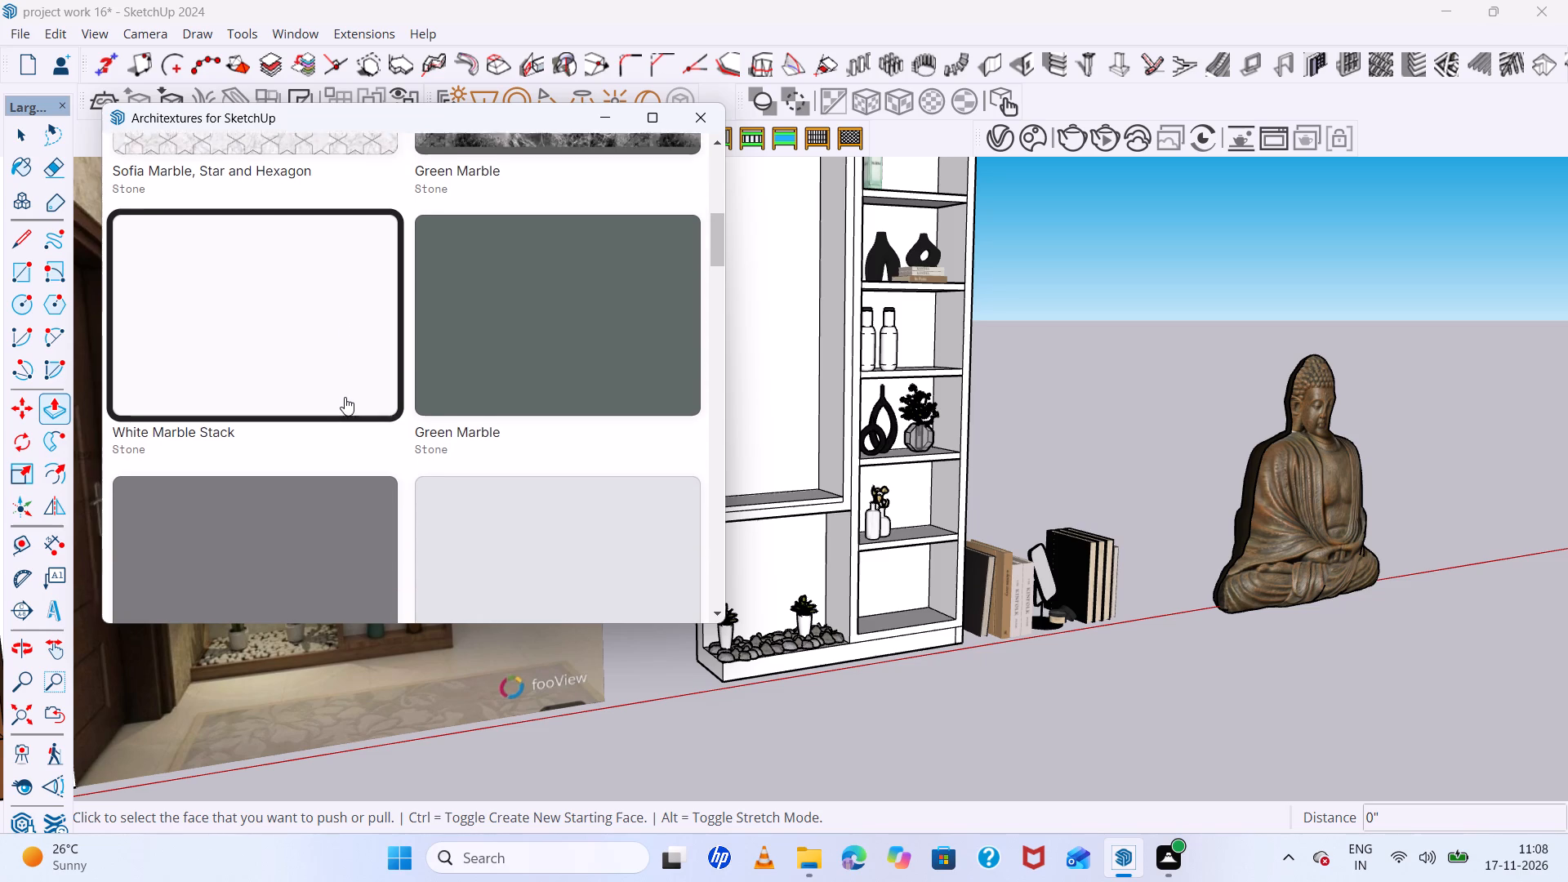
scroll(345, 397, down, 6)
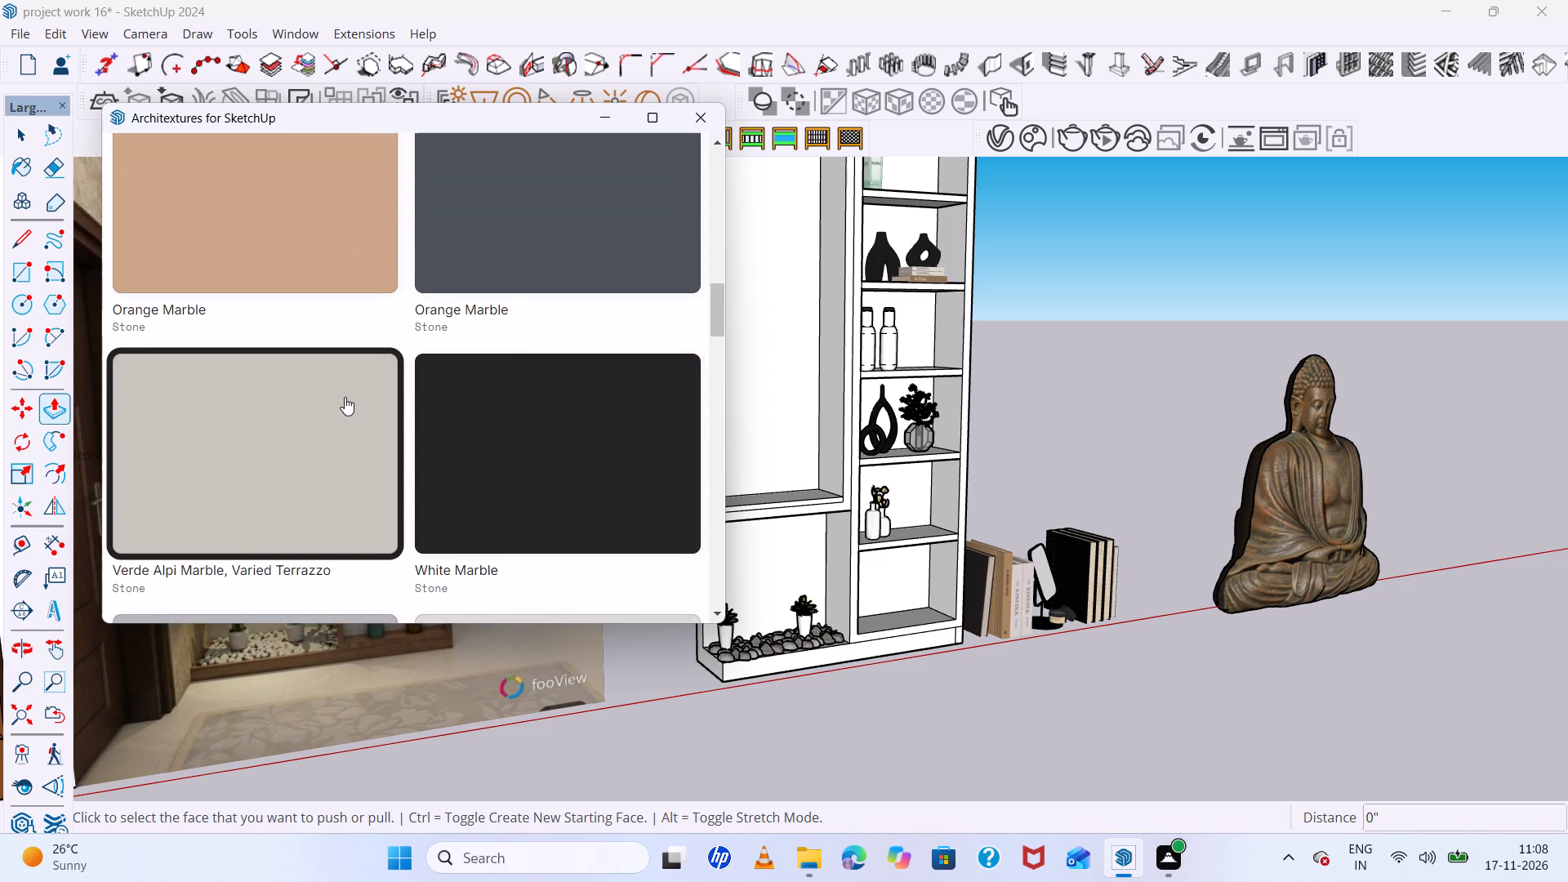
scroll(345, 397, down, 2)
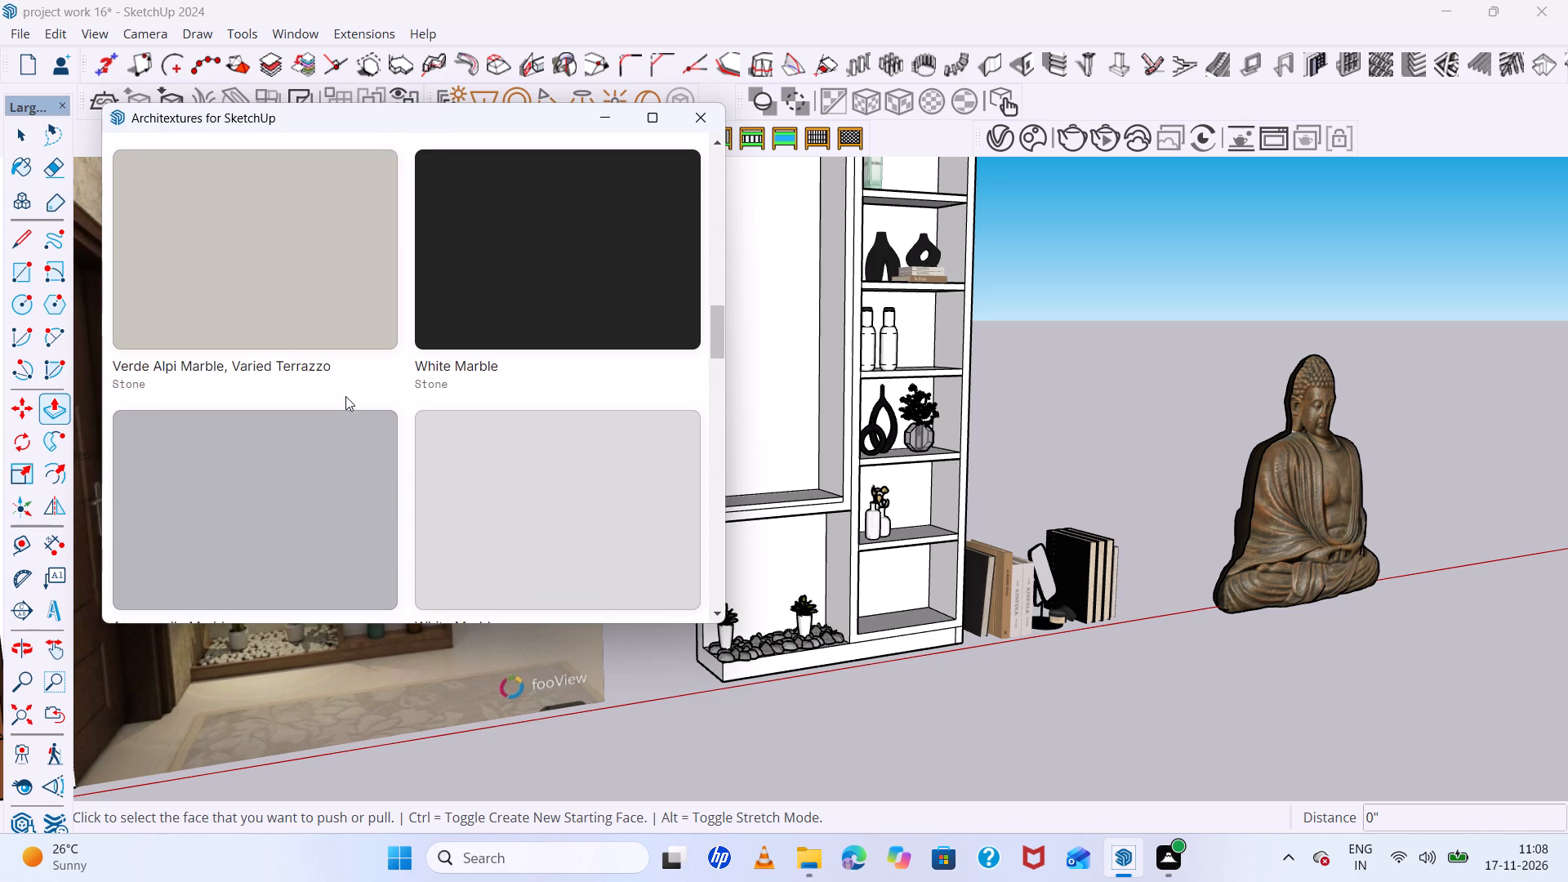
scroll(345, 396, down, 6)
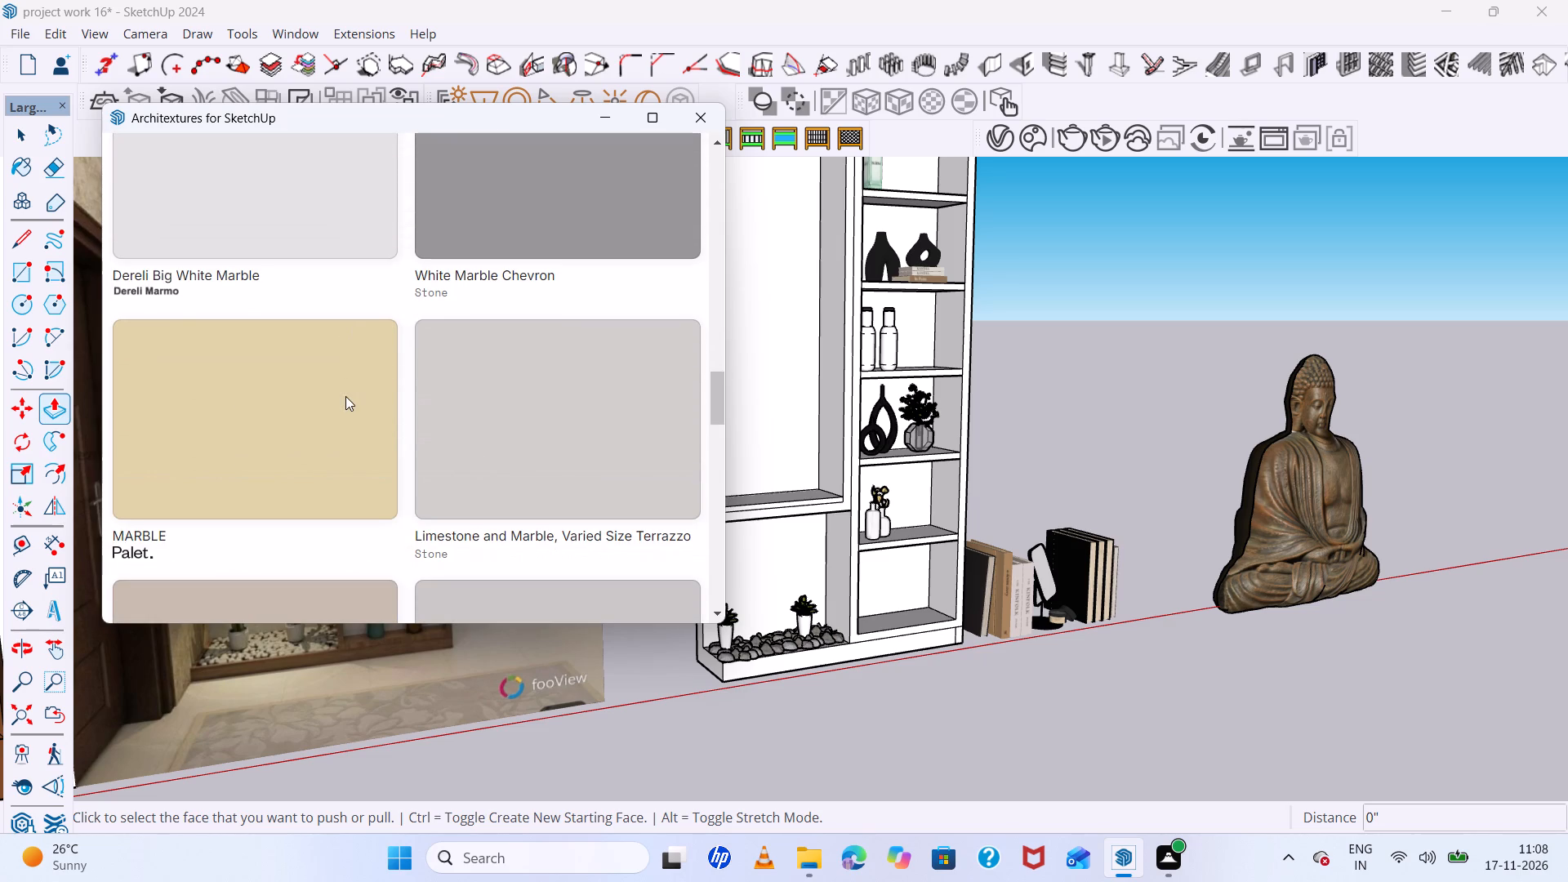
scroll(345, 396, down, 6)
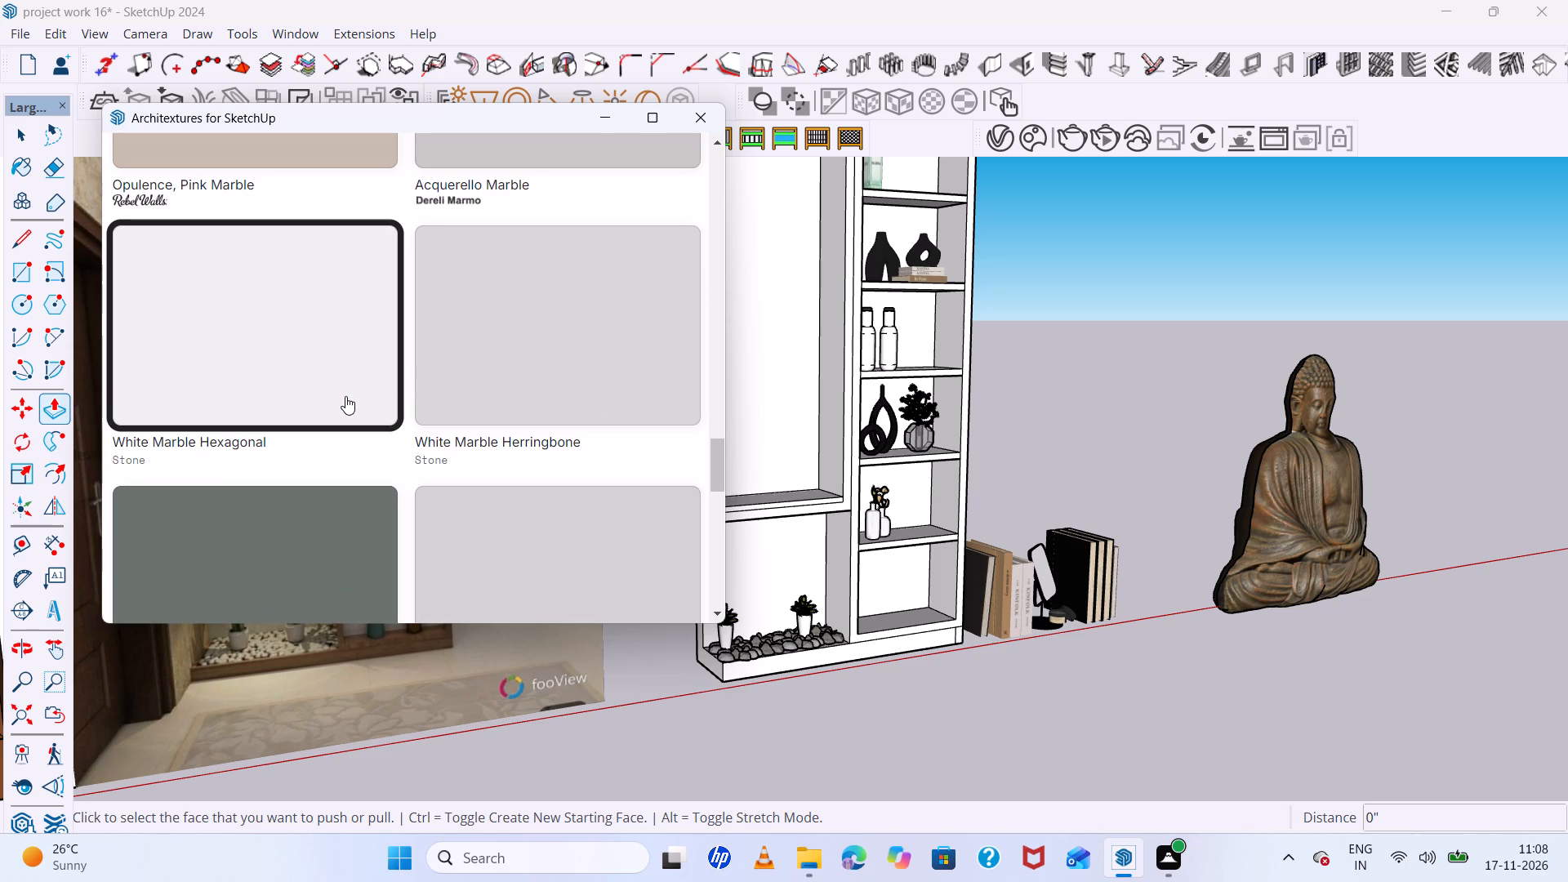
Import the Acquerrello Marble texture by Dereli Marmo into the model and close the Architextures library.
scroll(292, 452, up, 2)
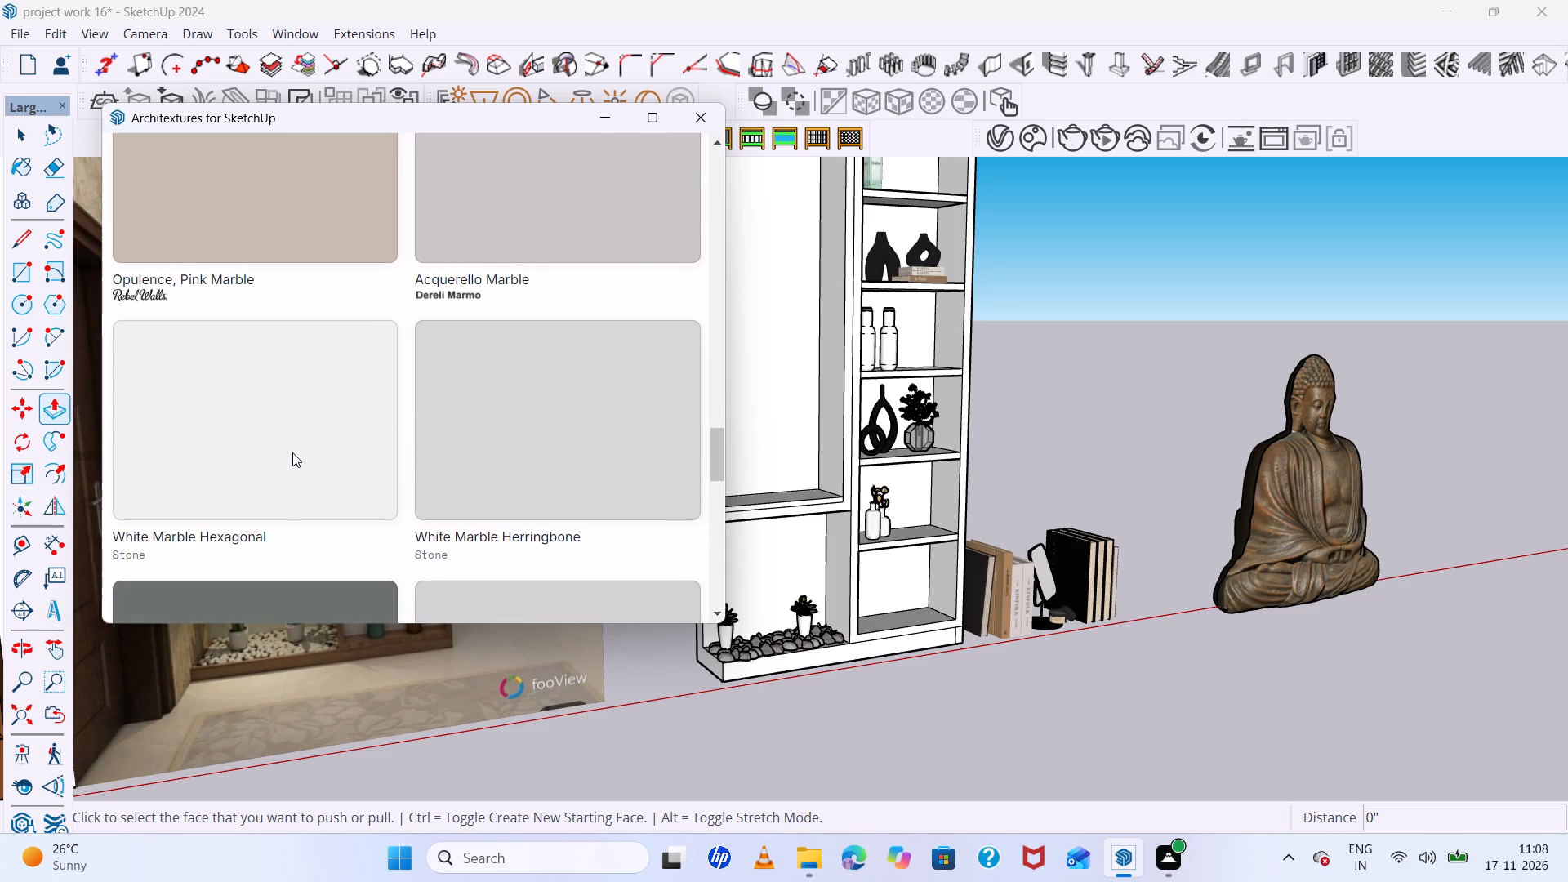
scroll(292, 452, up, 2)
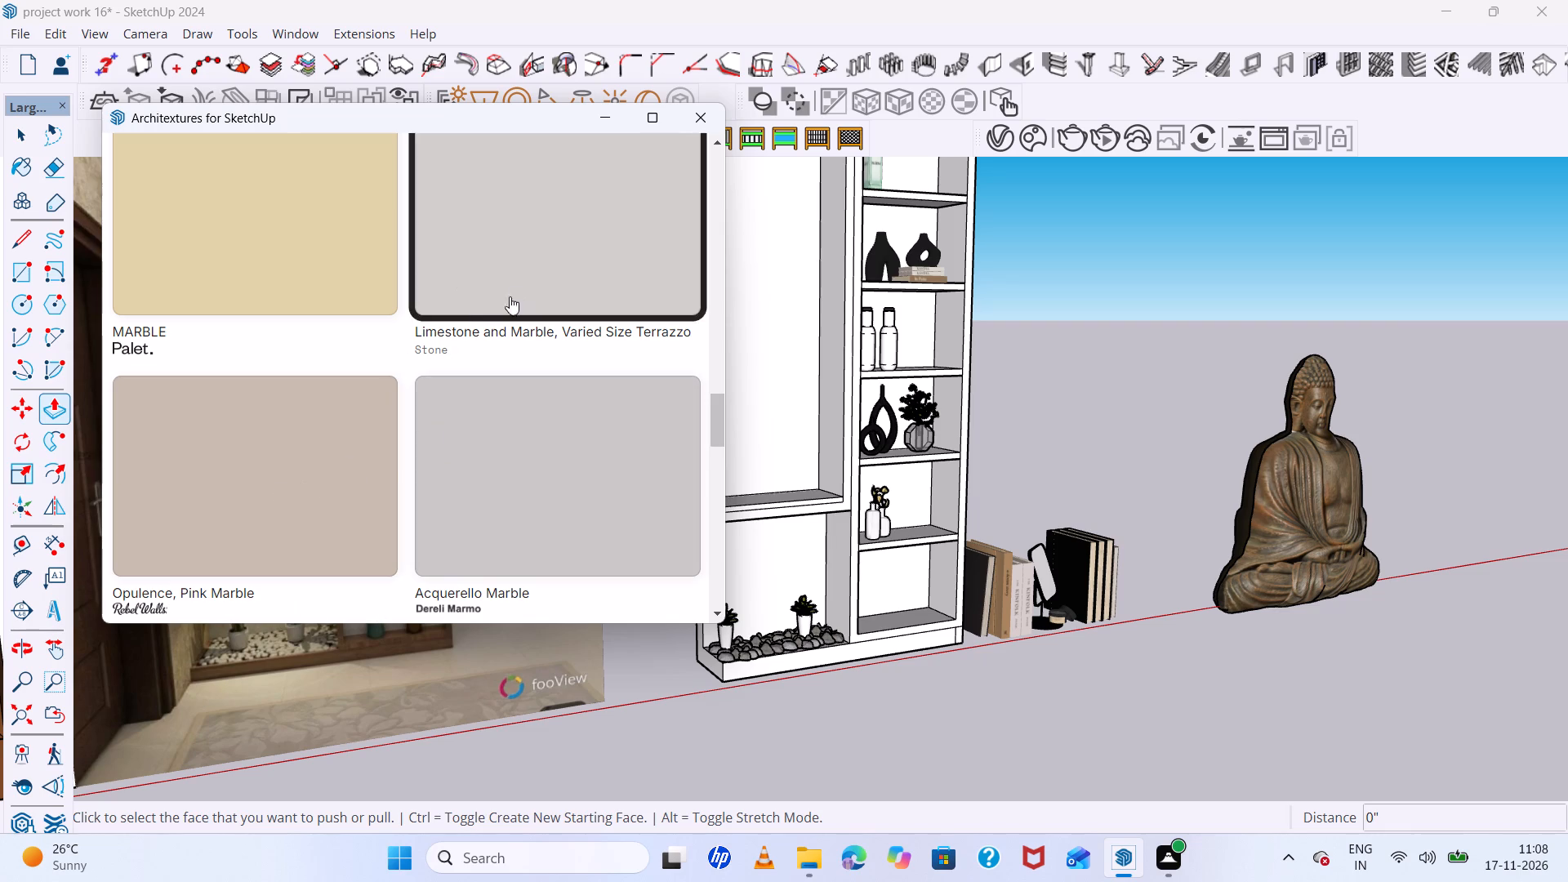
scroll(418, 449, up, 10)
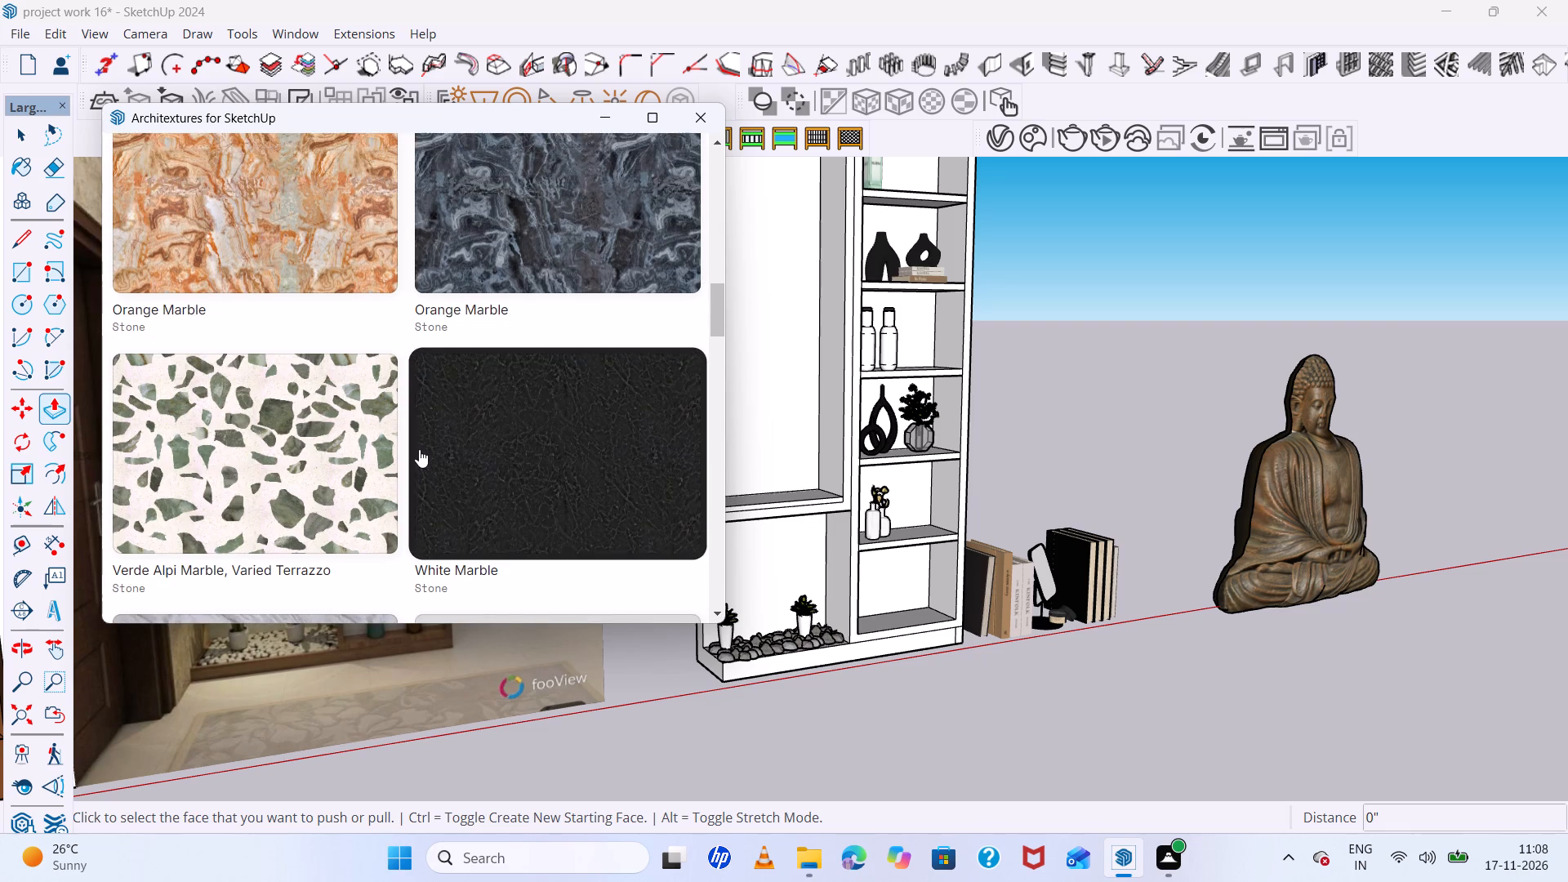
scroll(419, 449, down, 4)
click(254, 341)
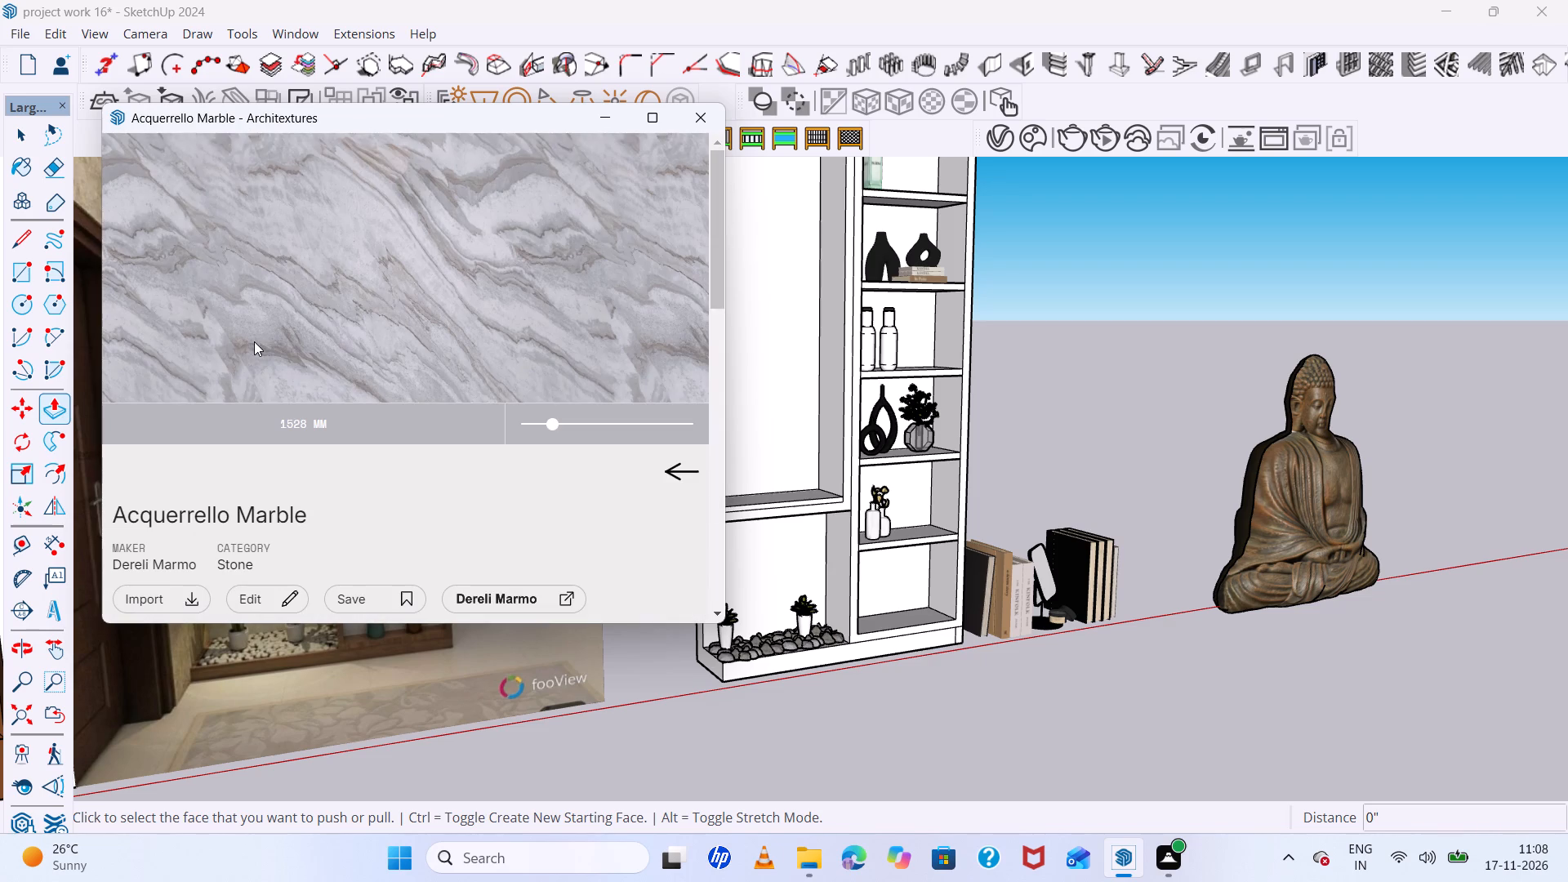
scroll(474, 403, down, 2)
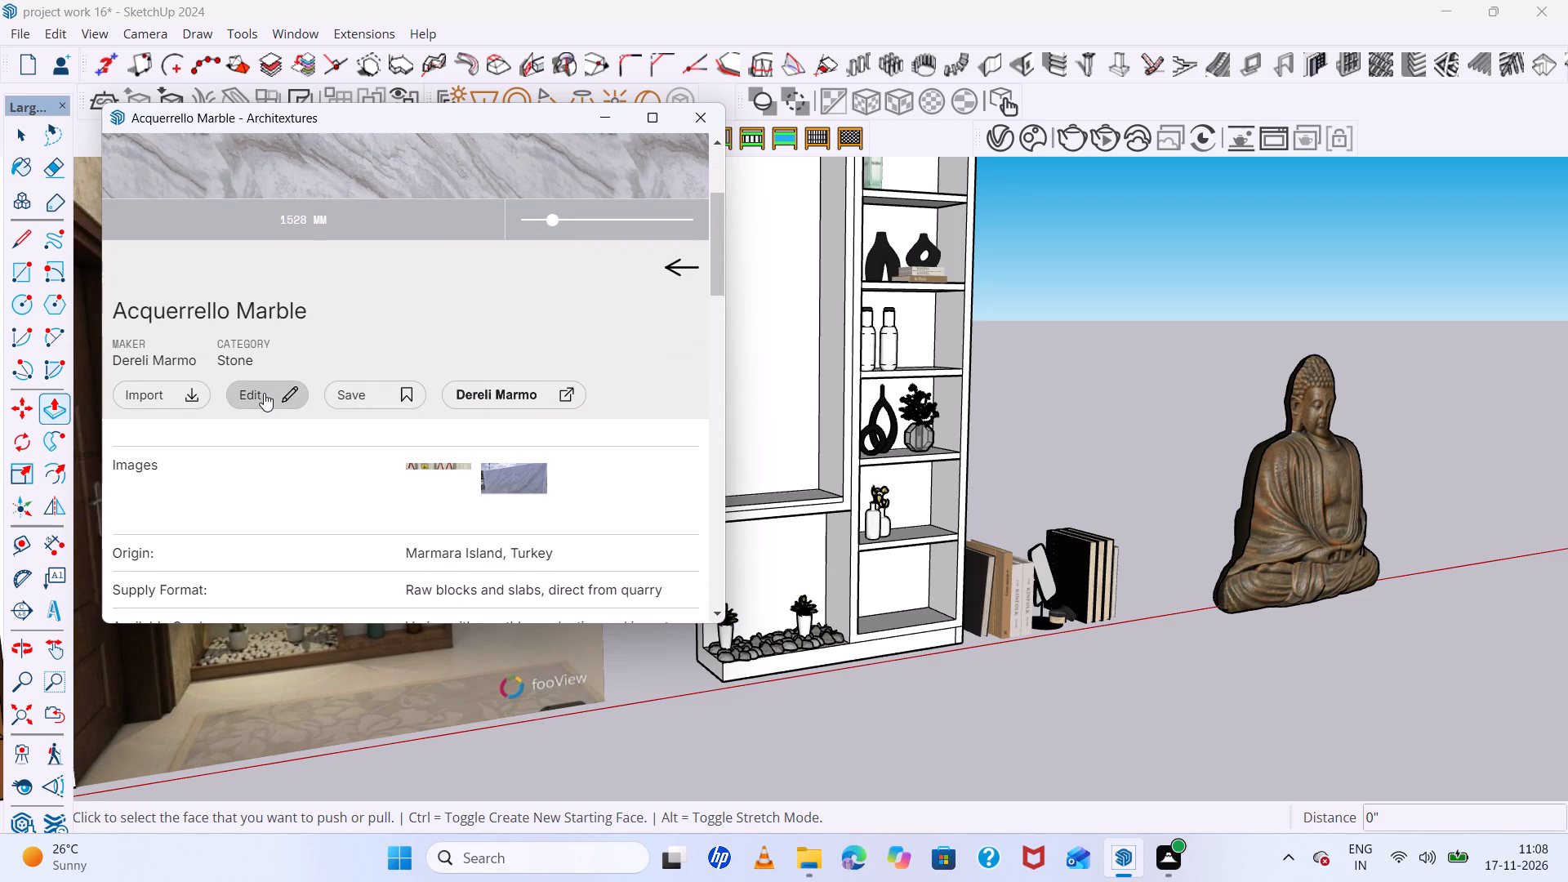
click(170, 394)
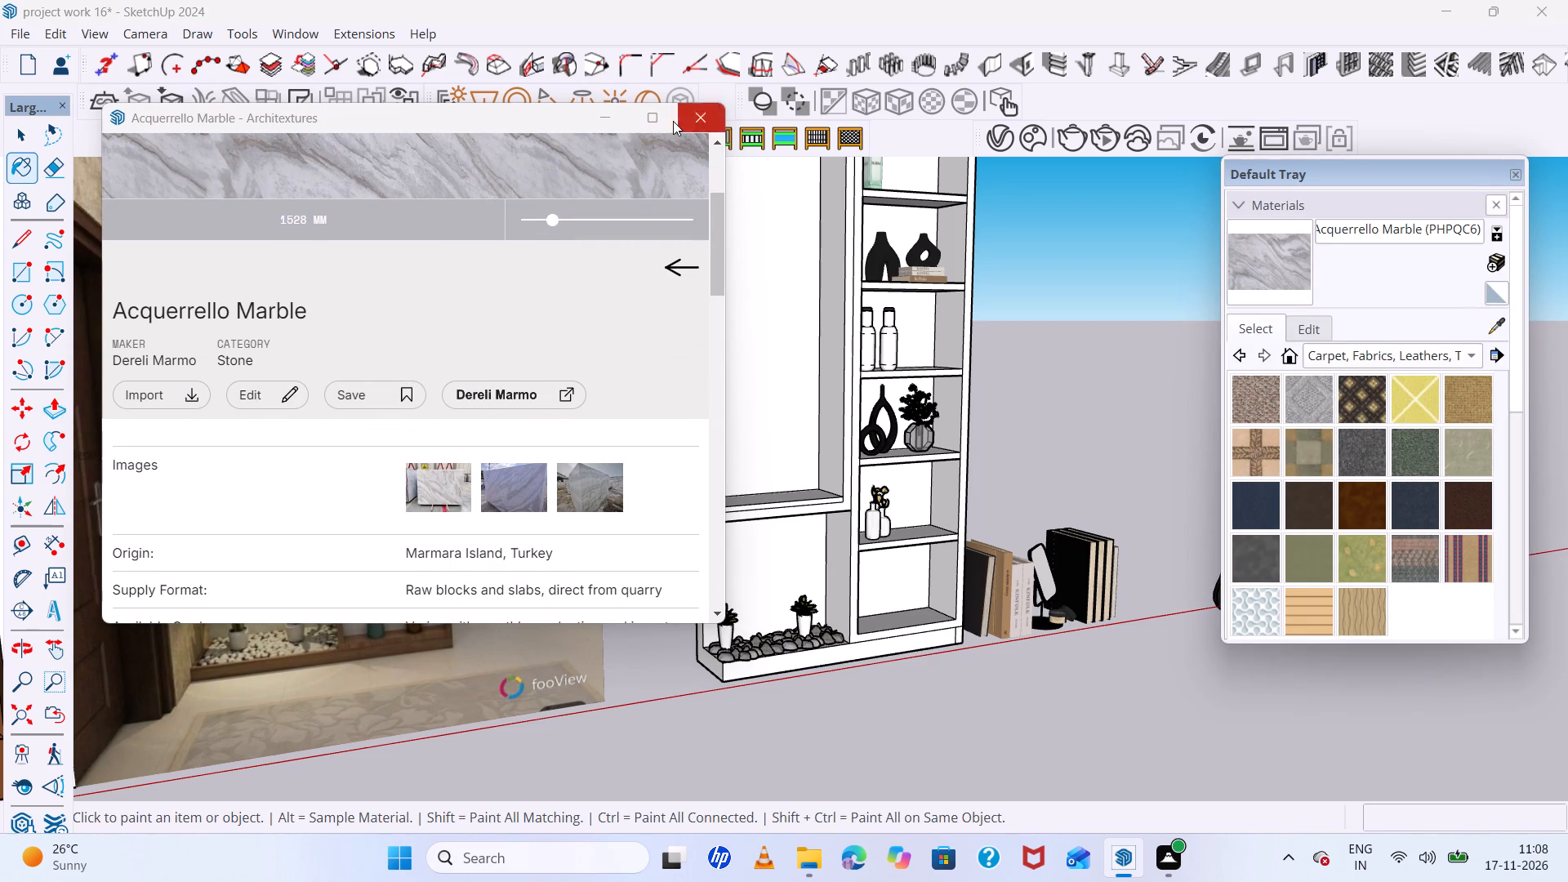
click(706, 121)
Paint the top face of the niche shelf with the Acquerrello Marble material.
click(1259, 260)
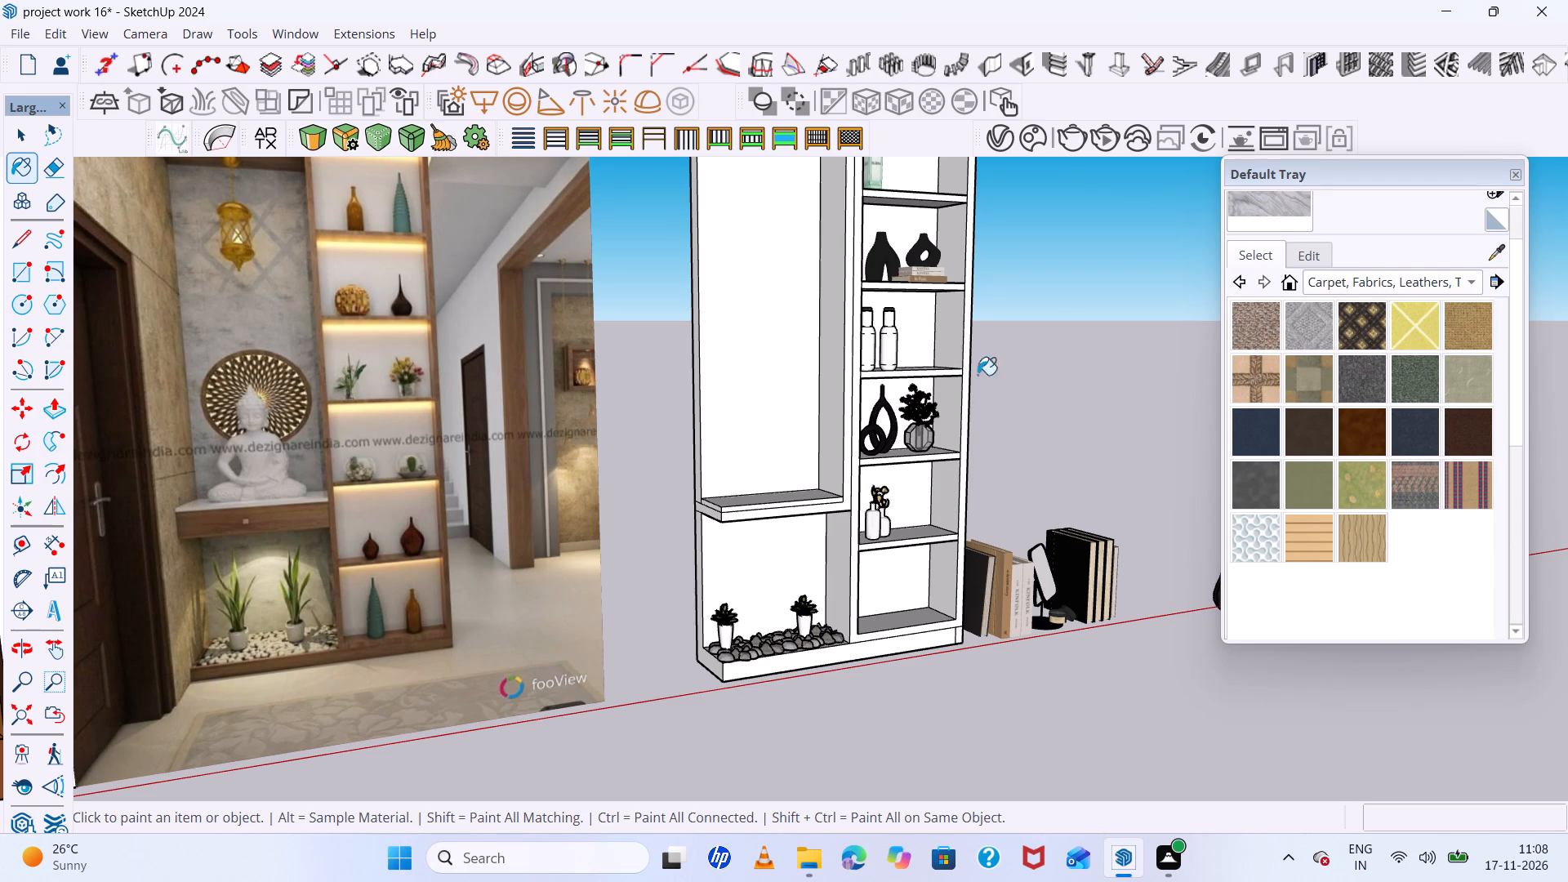
scroll(852, 403, up, 11)
scroll(639, 495, down, 9)
middle_drag(625, 487, 659, 623)
scroll(659, 623, down, 1)
scroll(659, 619, up, 6)
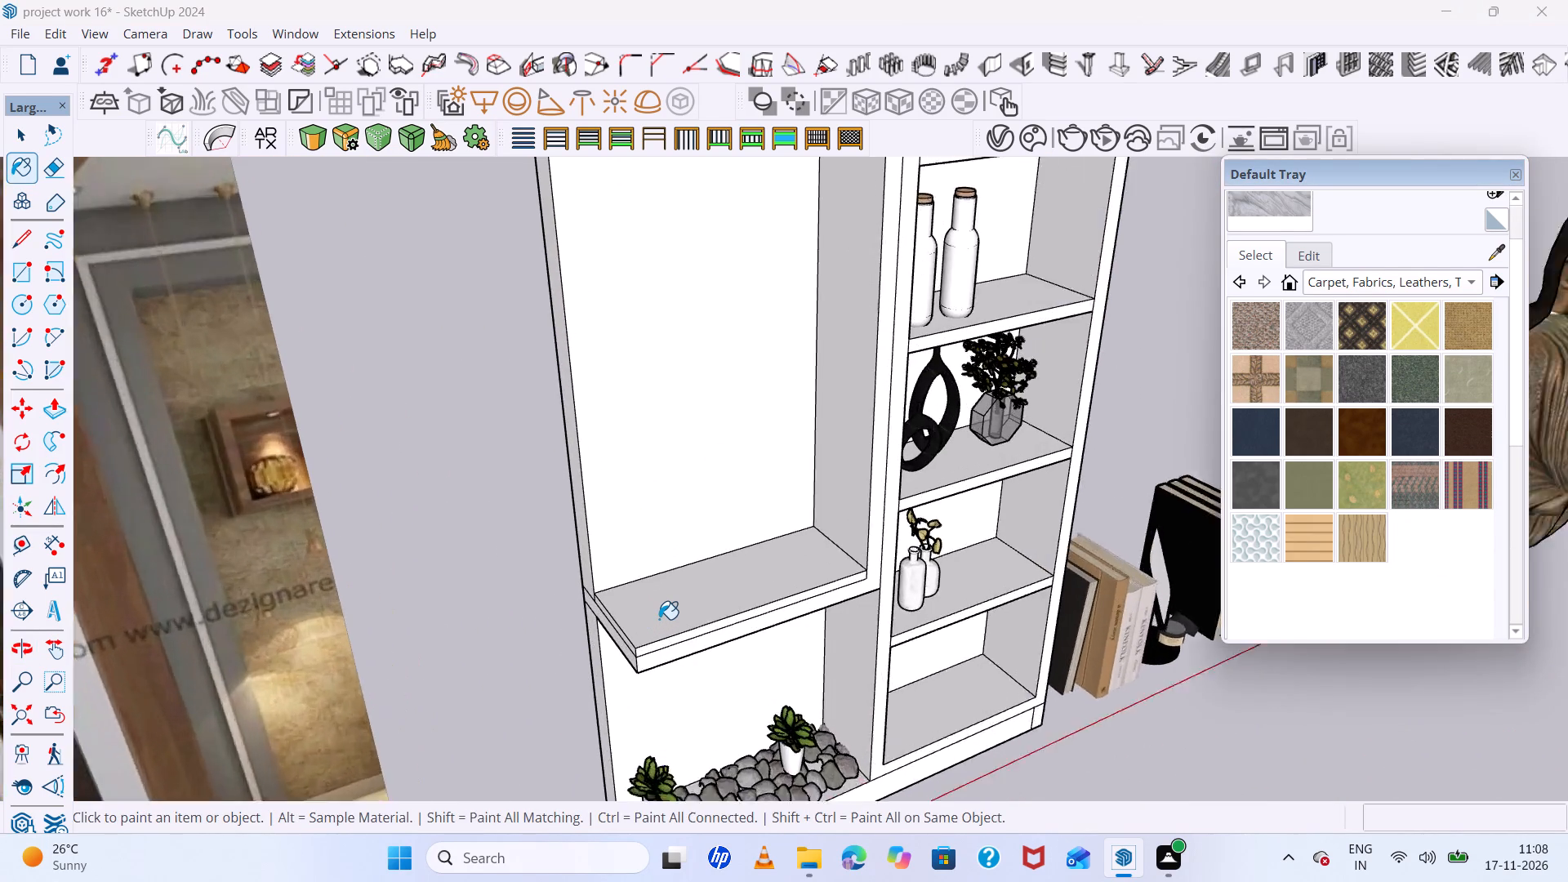
scroll(659, 619, up, 7)
click(655, 611)
Paint the upper strip of the niche shelf's front edge and exposed side end with Acquerrello Marble.
scroll(654, 611, up, 13)
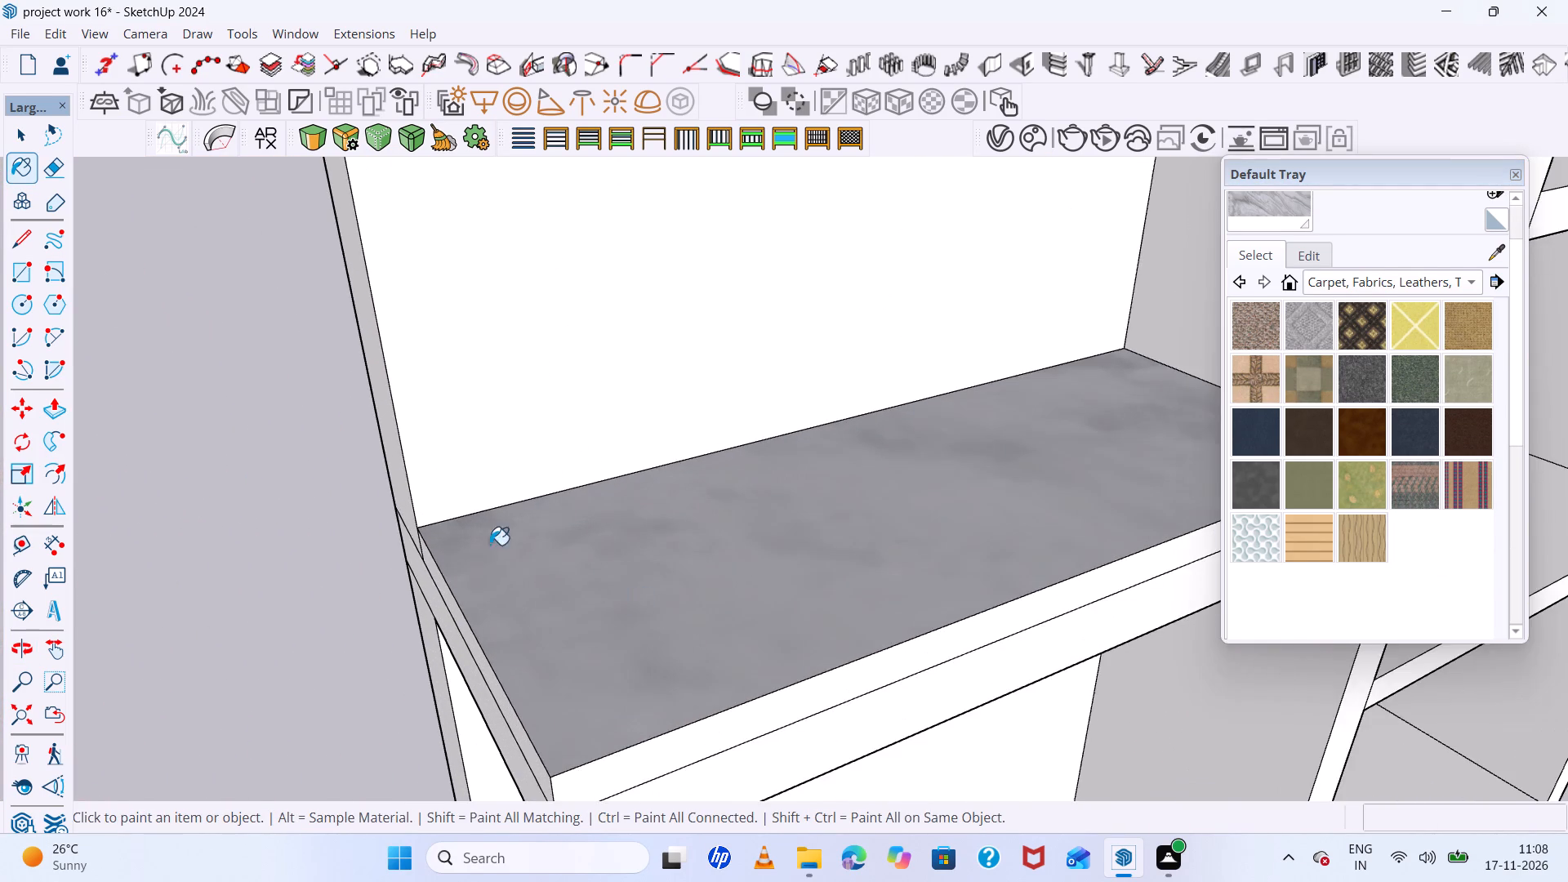
scroll(470, 525, up, 1)
scroll(470, 525, down, 7)
scroll(686, 587, down, 5)
scroll(669, 621, up, 6)
scroll(607, 578, up, 7)
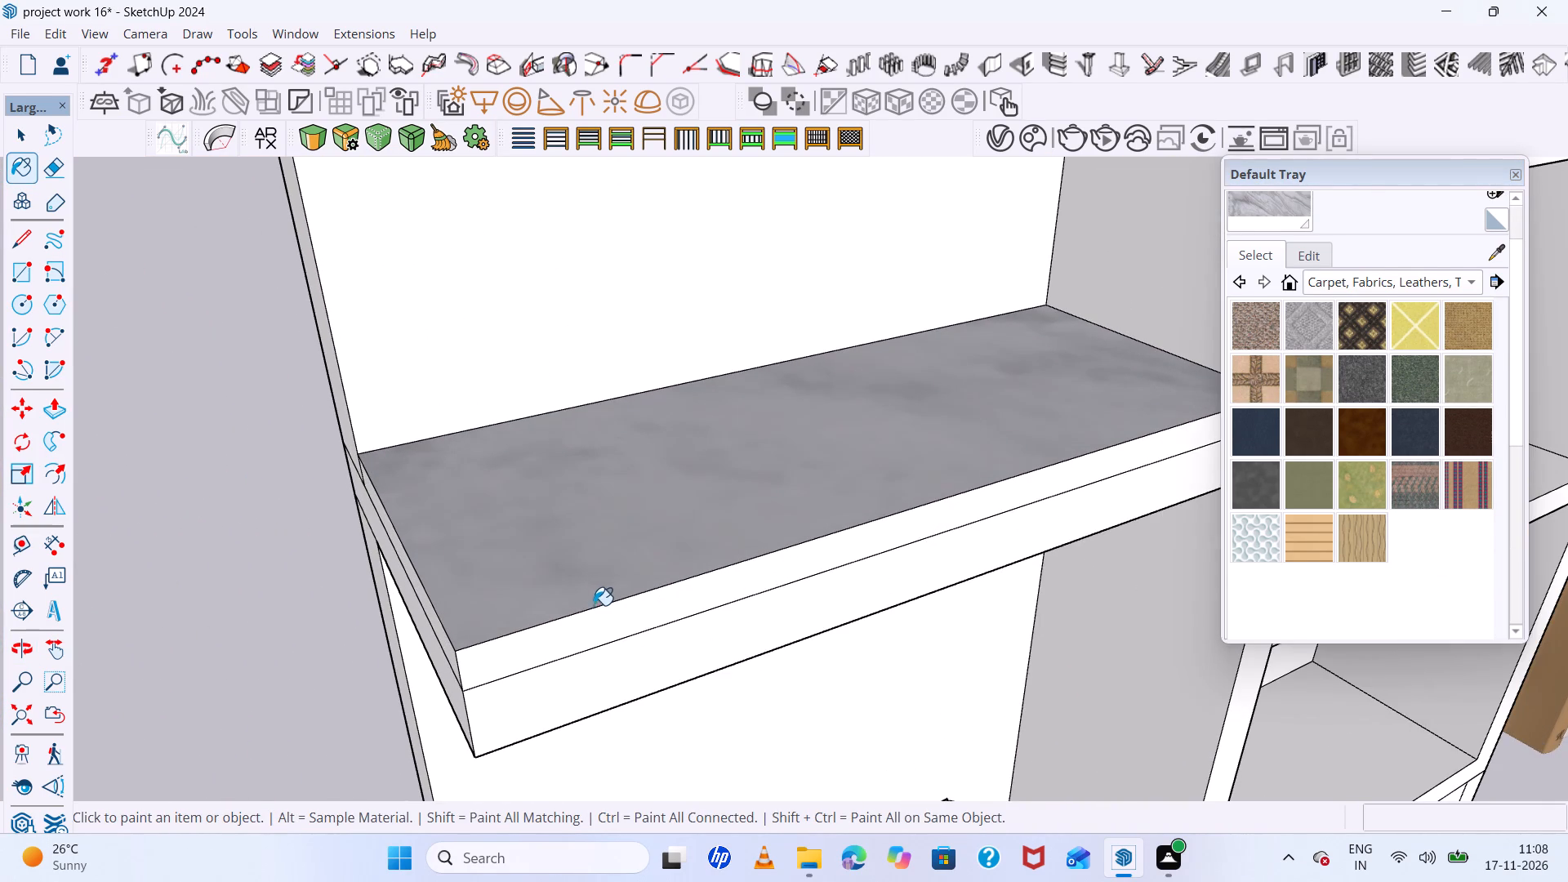
click(597, 623)
scroll(515, 550, down, 6)
middle_drag(500, 559, 724, 457)
scroll(719, 493, up, 7)
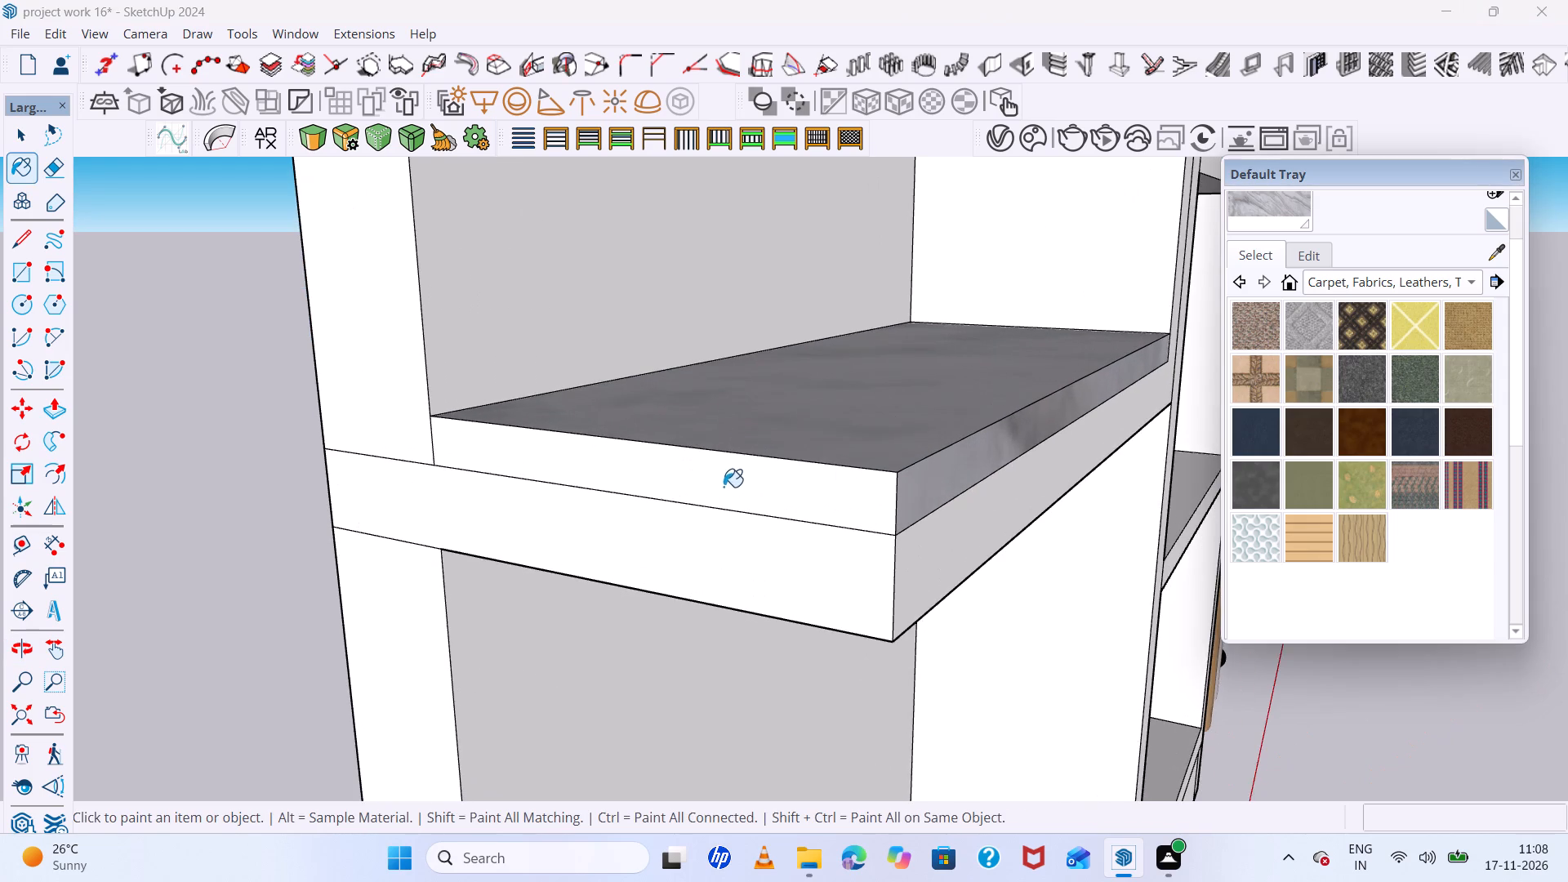
click(724, 482)
scroll(632, 463, down, 20)
scroll(632, 463, down, 1)
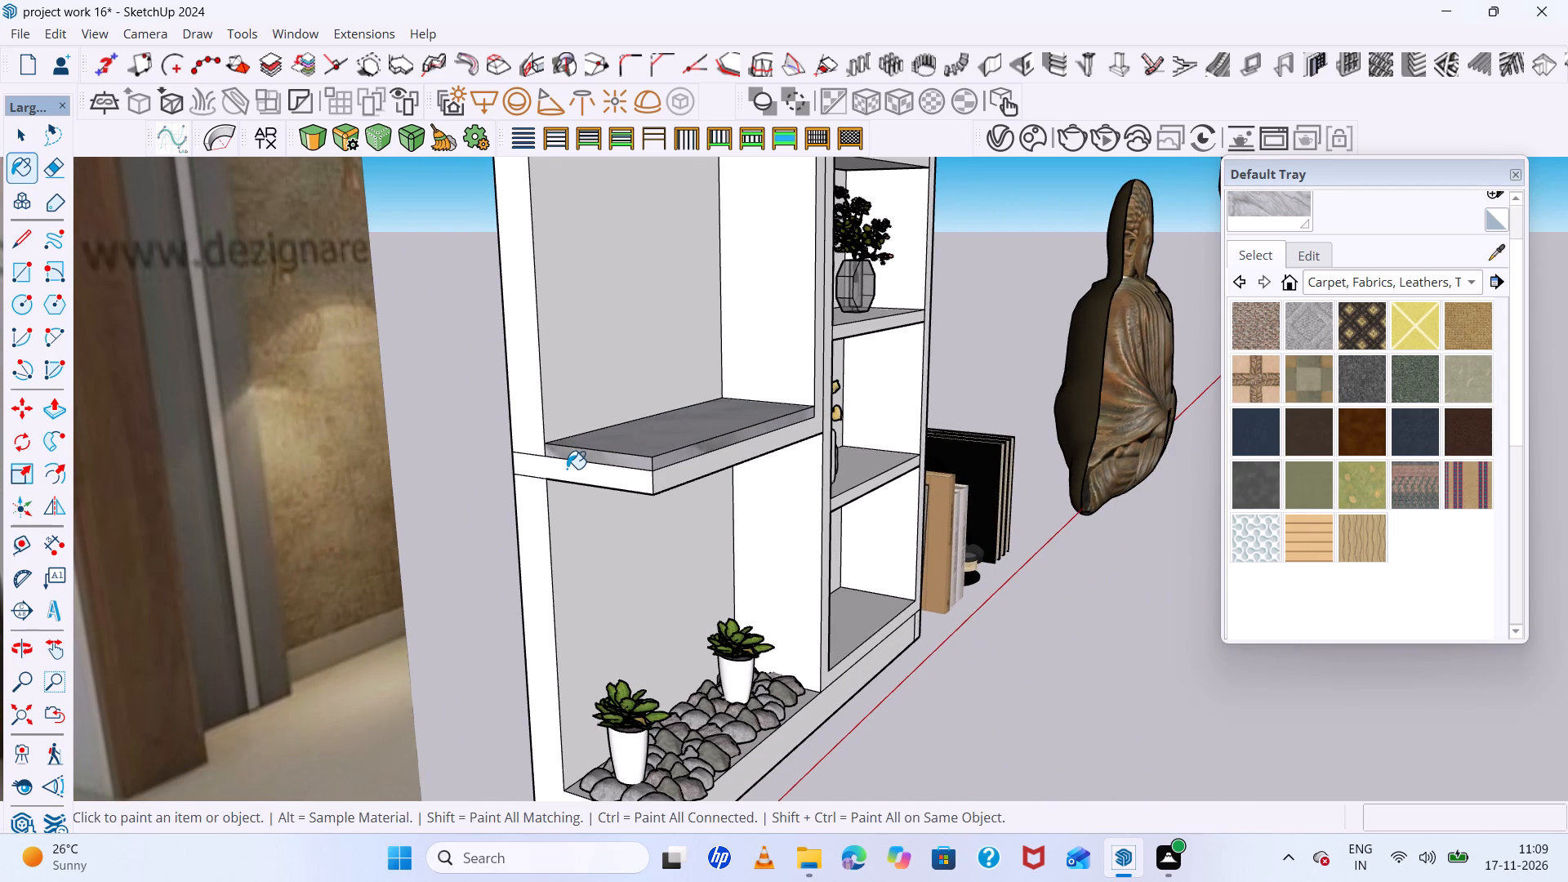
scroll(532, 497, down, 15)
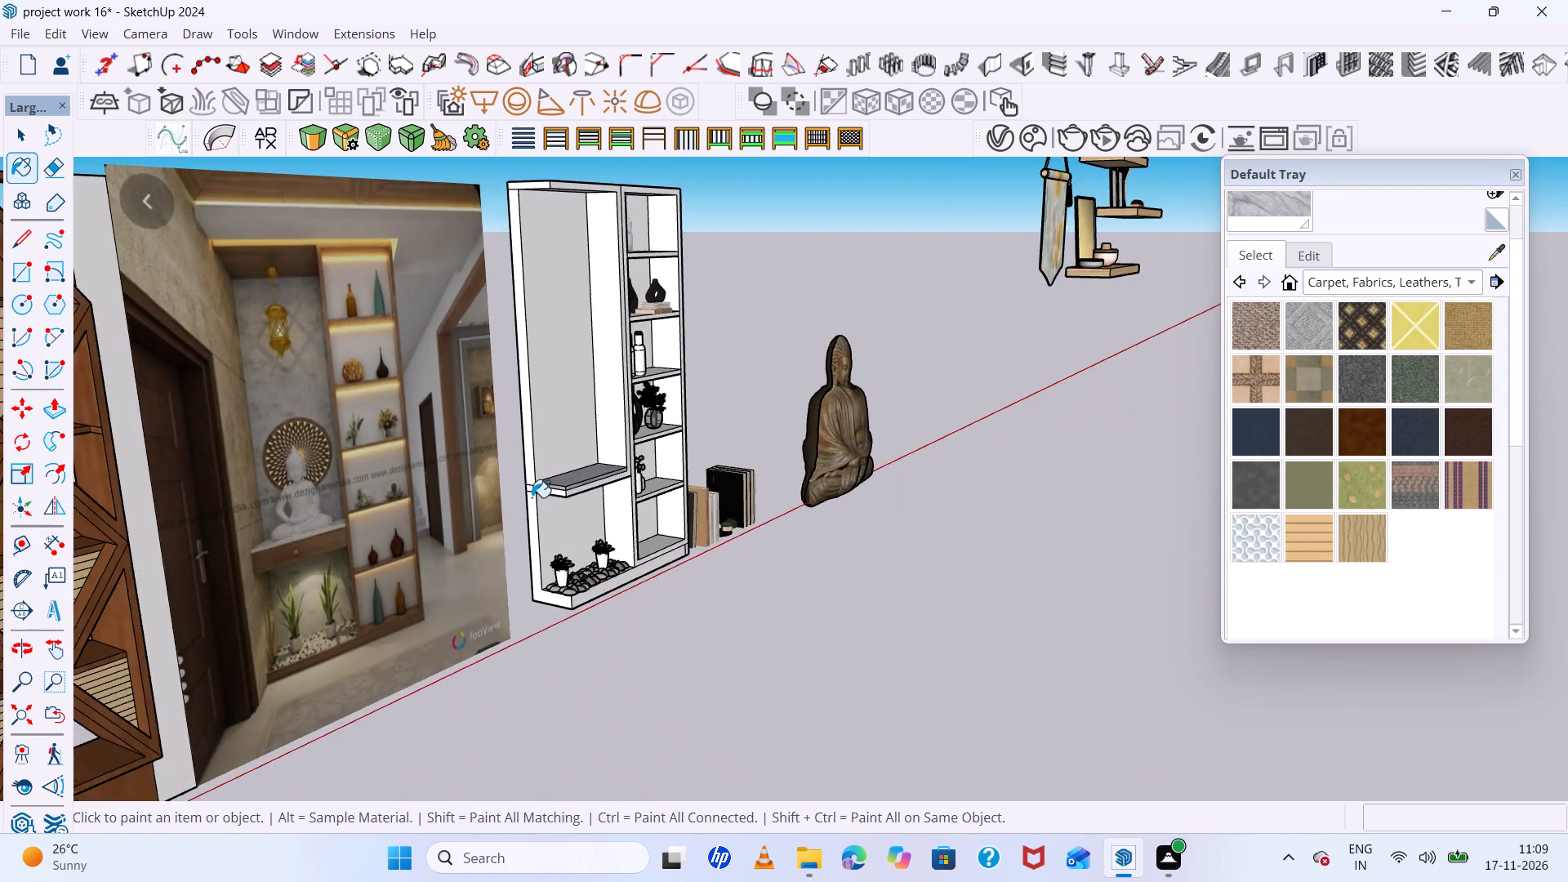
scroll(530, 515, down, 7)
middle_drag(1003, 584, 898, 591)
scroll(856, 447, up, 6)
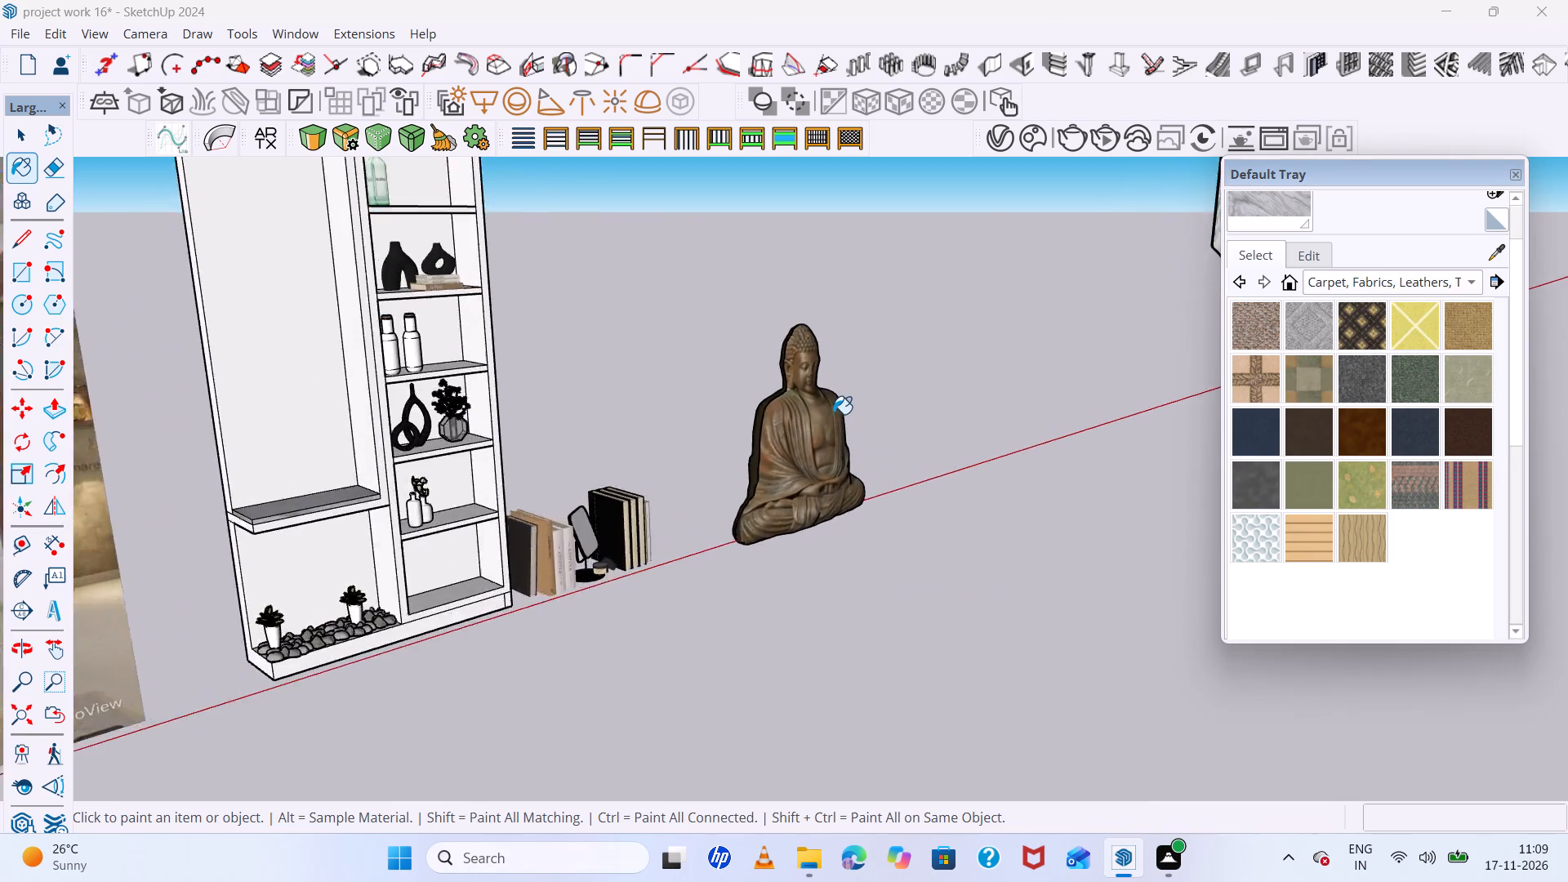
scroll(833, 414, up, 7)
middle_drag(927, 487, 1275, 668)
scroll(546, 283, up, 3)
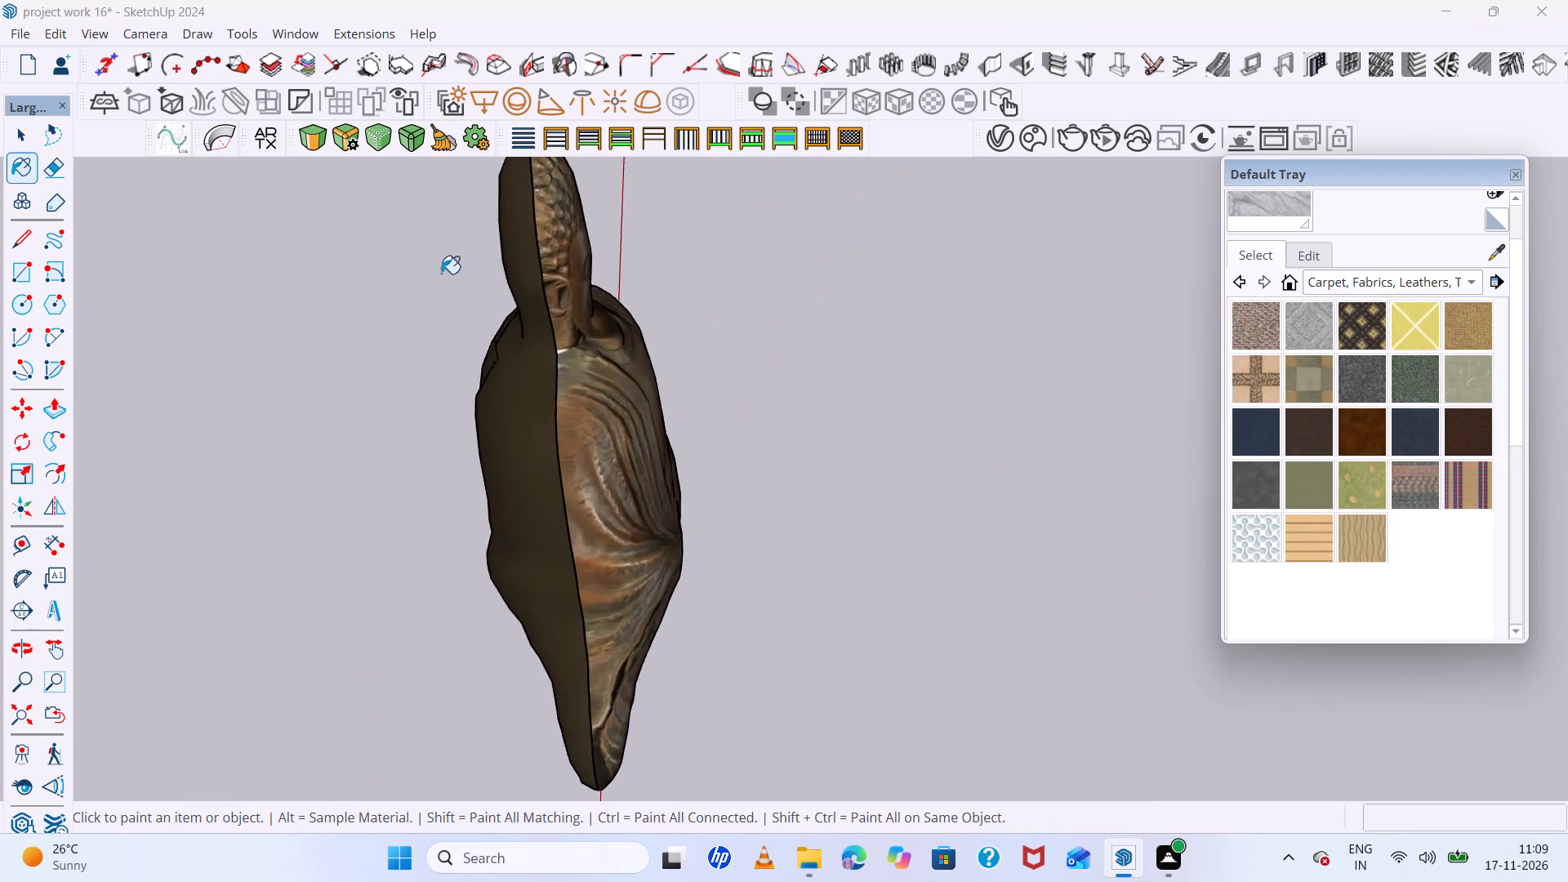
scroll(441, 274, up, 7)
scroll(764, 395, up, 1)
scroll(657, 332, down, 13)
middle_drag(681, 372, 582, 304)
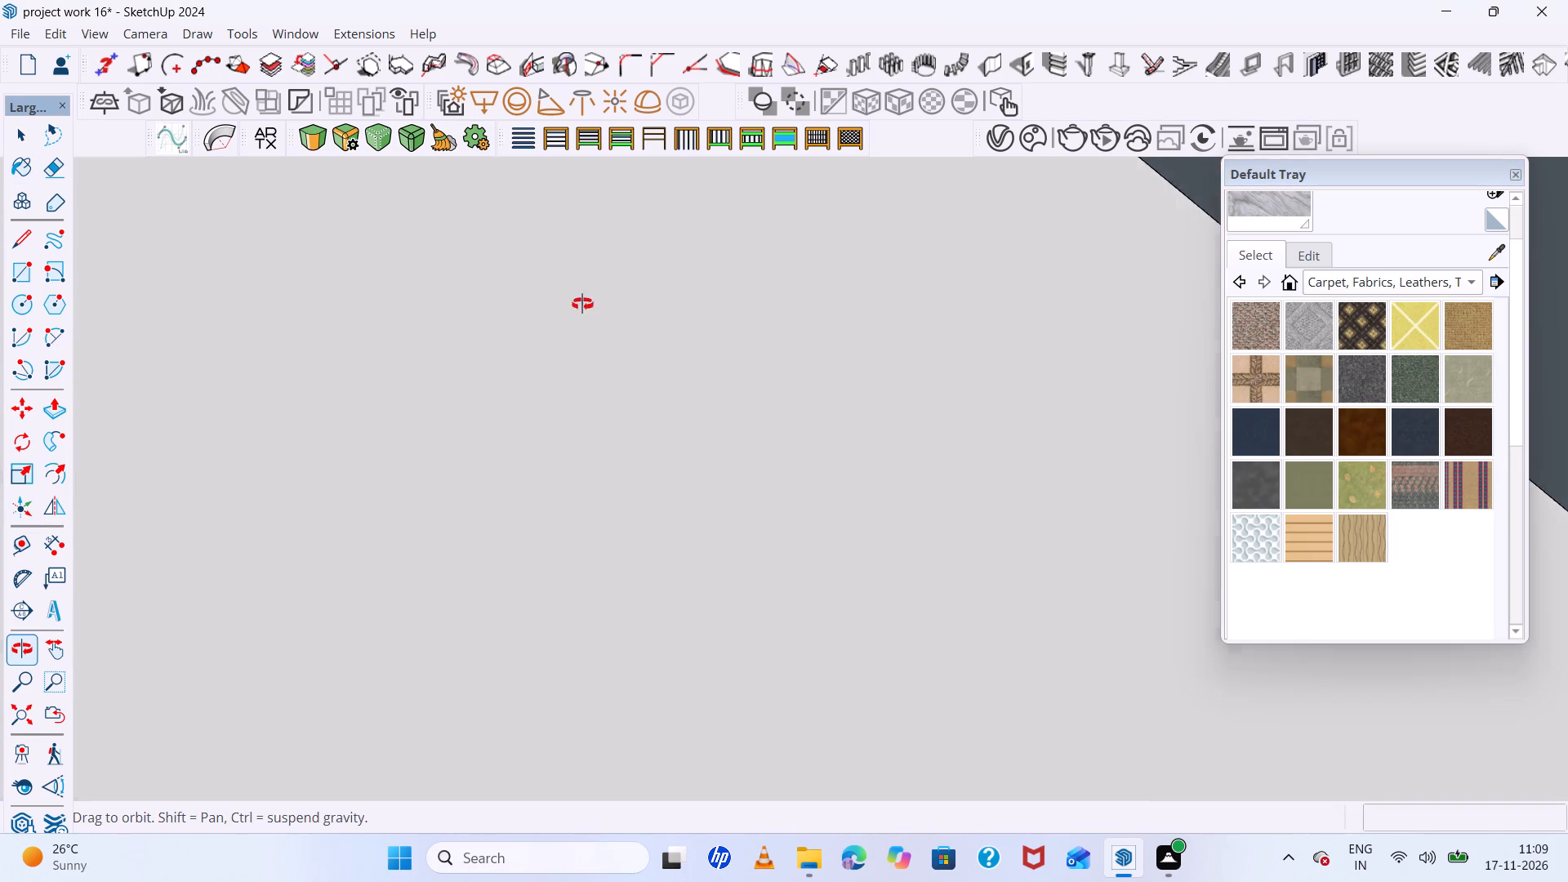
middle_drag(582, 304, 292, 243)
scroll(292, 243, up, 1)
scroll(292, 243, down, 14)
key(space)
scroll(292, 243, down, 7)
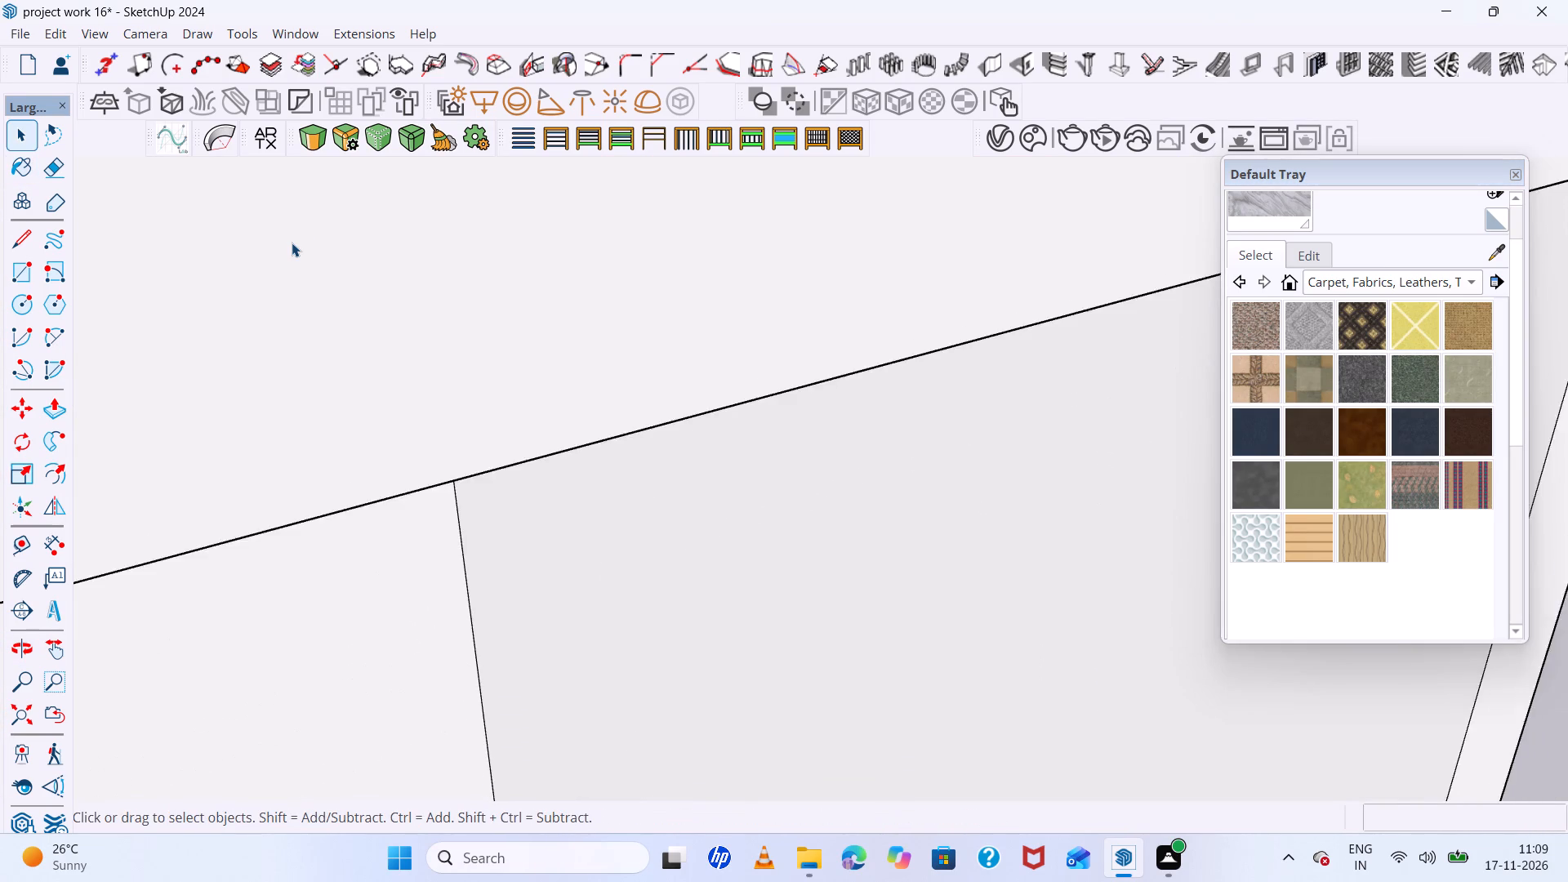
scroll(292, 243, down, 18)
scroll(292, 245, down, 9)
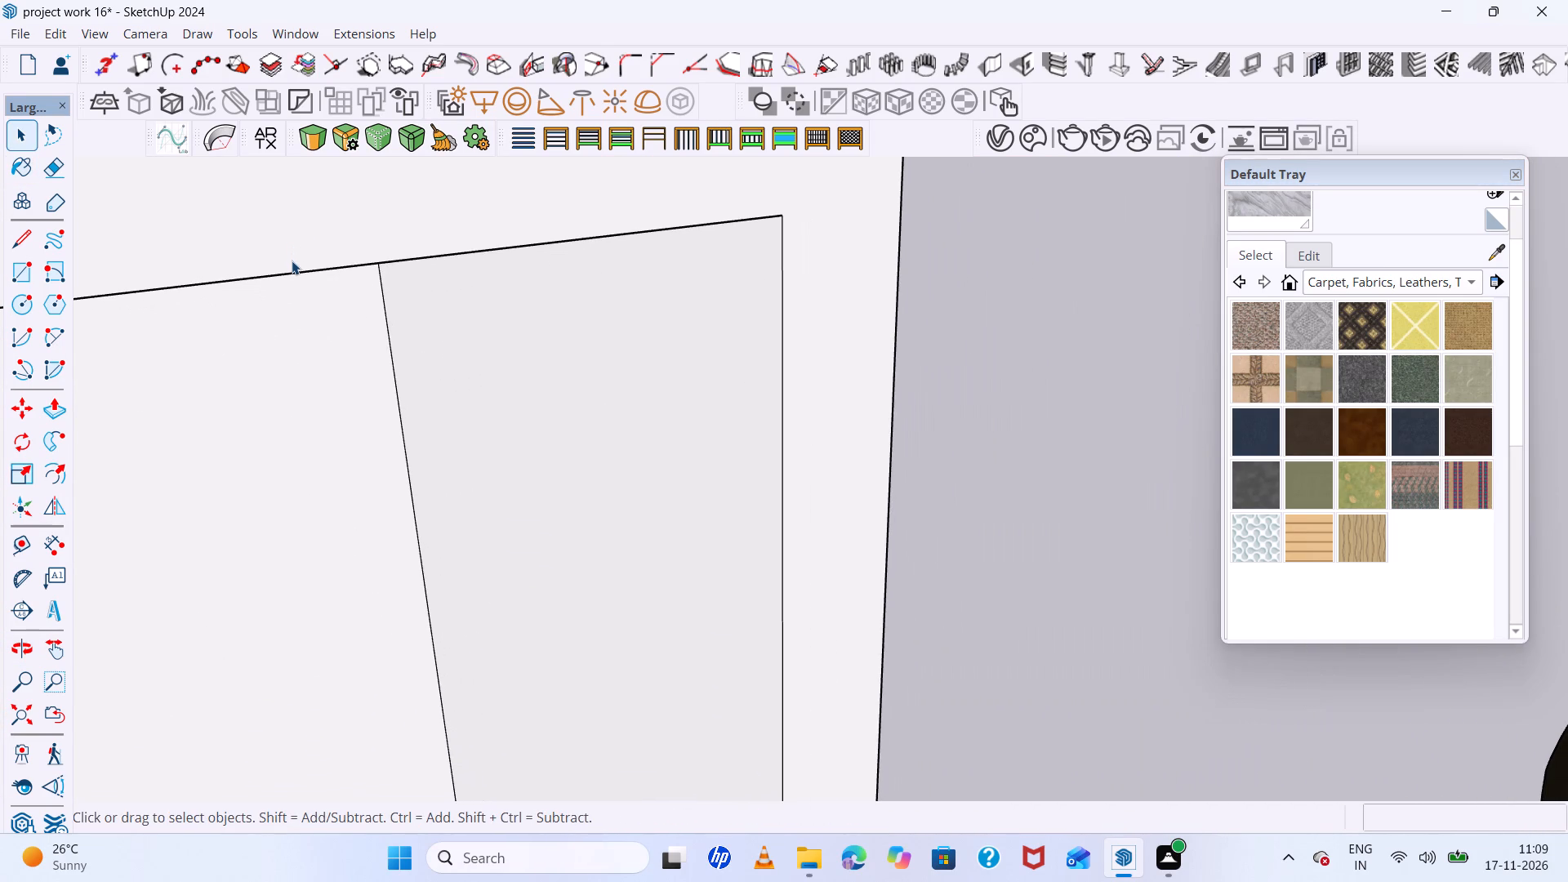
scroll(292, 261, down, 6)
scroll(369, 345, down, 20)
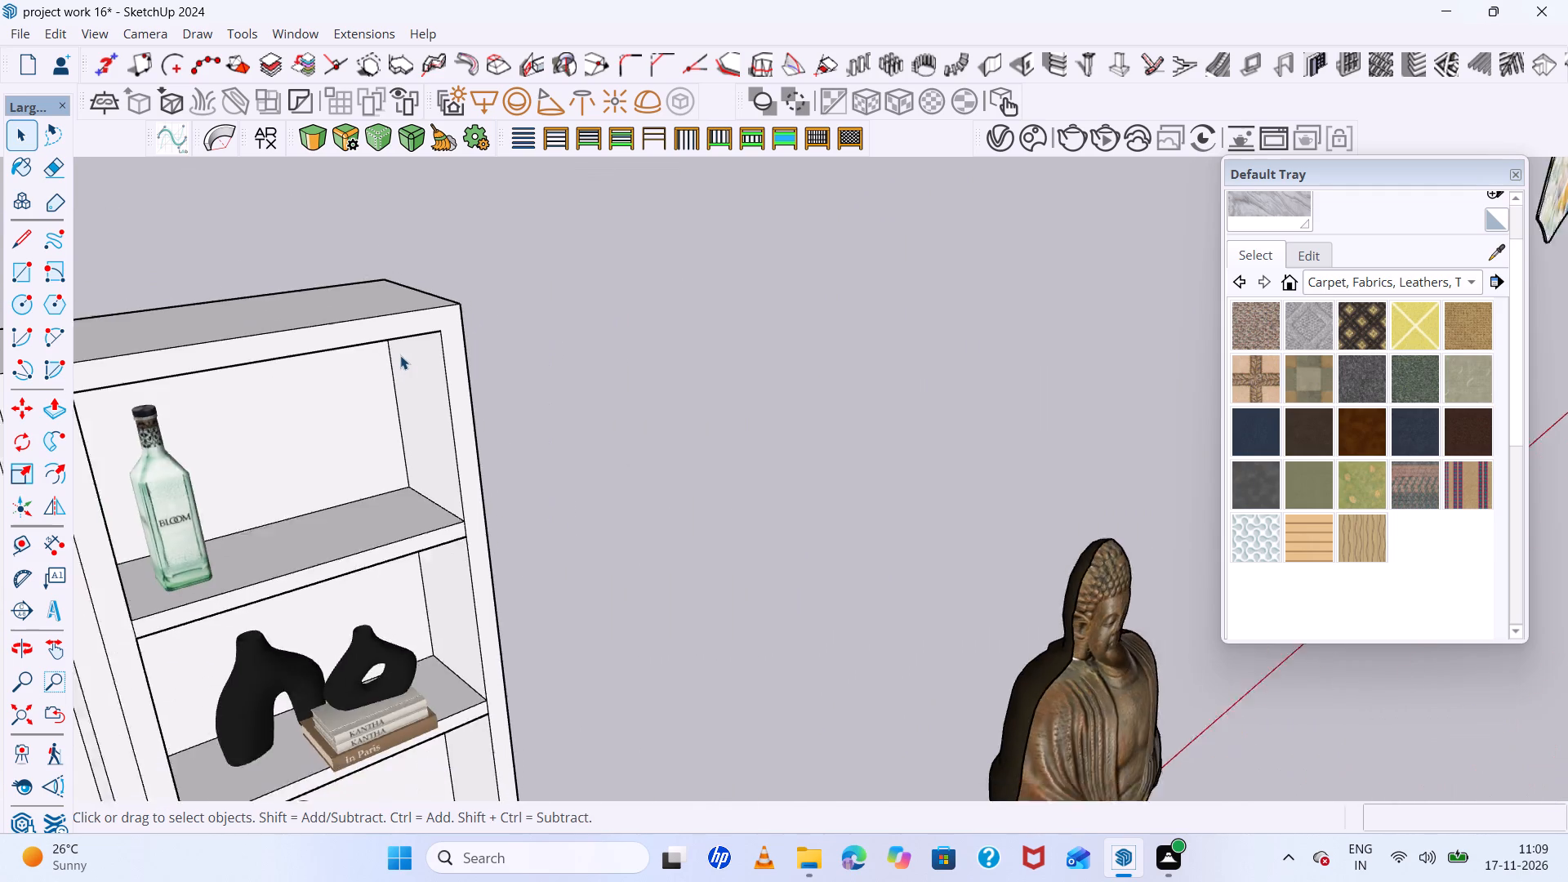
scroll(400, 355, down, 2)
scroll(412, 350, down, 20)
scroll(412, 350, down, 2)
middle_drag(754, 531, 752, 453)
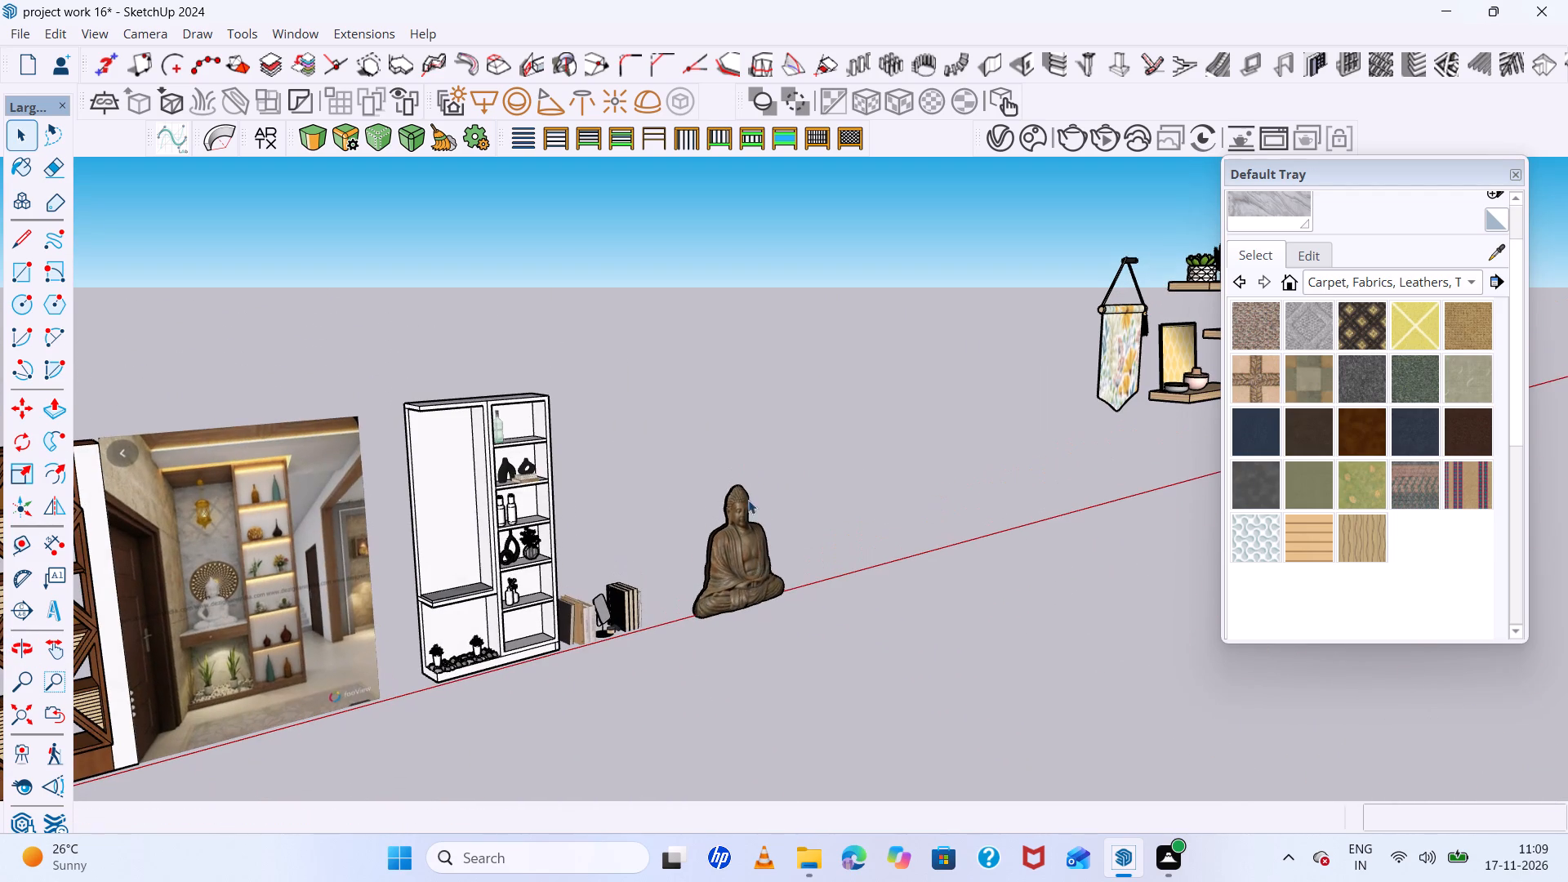
Move the Buddha statue by its bottom corner onto the niche shelf, at the shelf's front corner beside the vertical divider.
scroll(731, 566, up, 7)
key(space)
click(731, 559)
scroll(729, 540, down, 3)
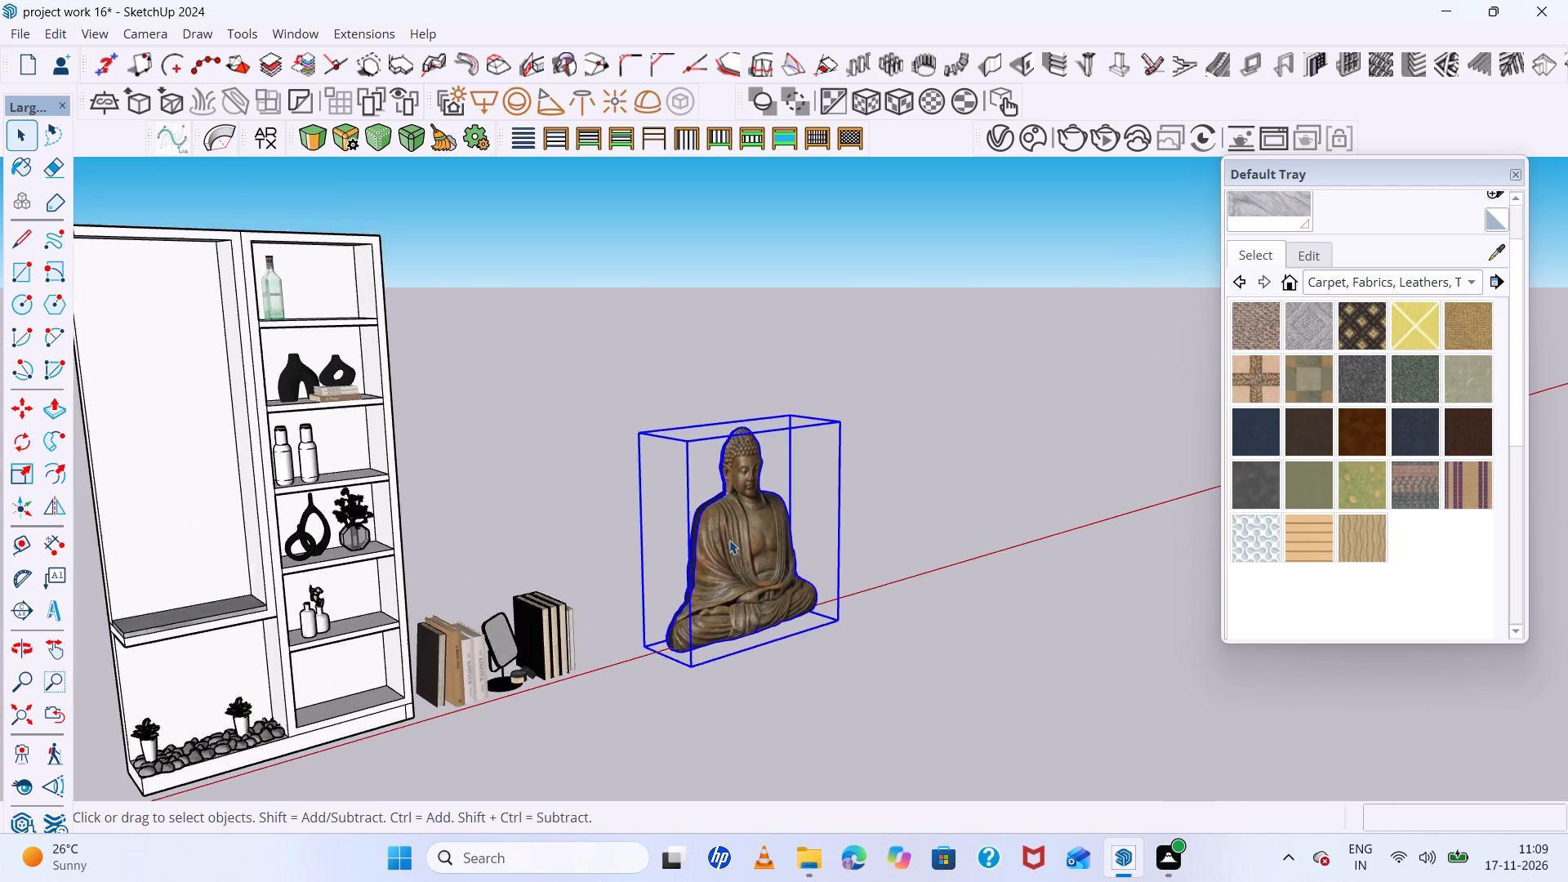
scroll(729, 540, down, 10)
middle_drag(835, 549, 706, 408)
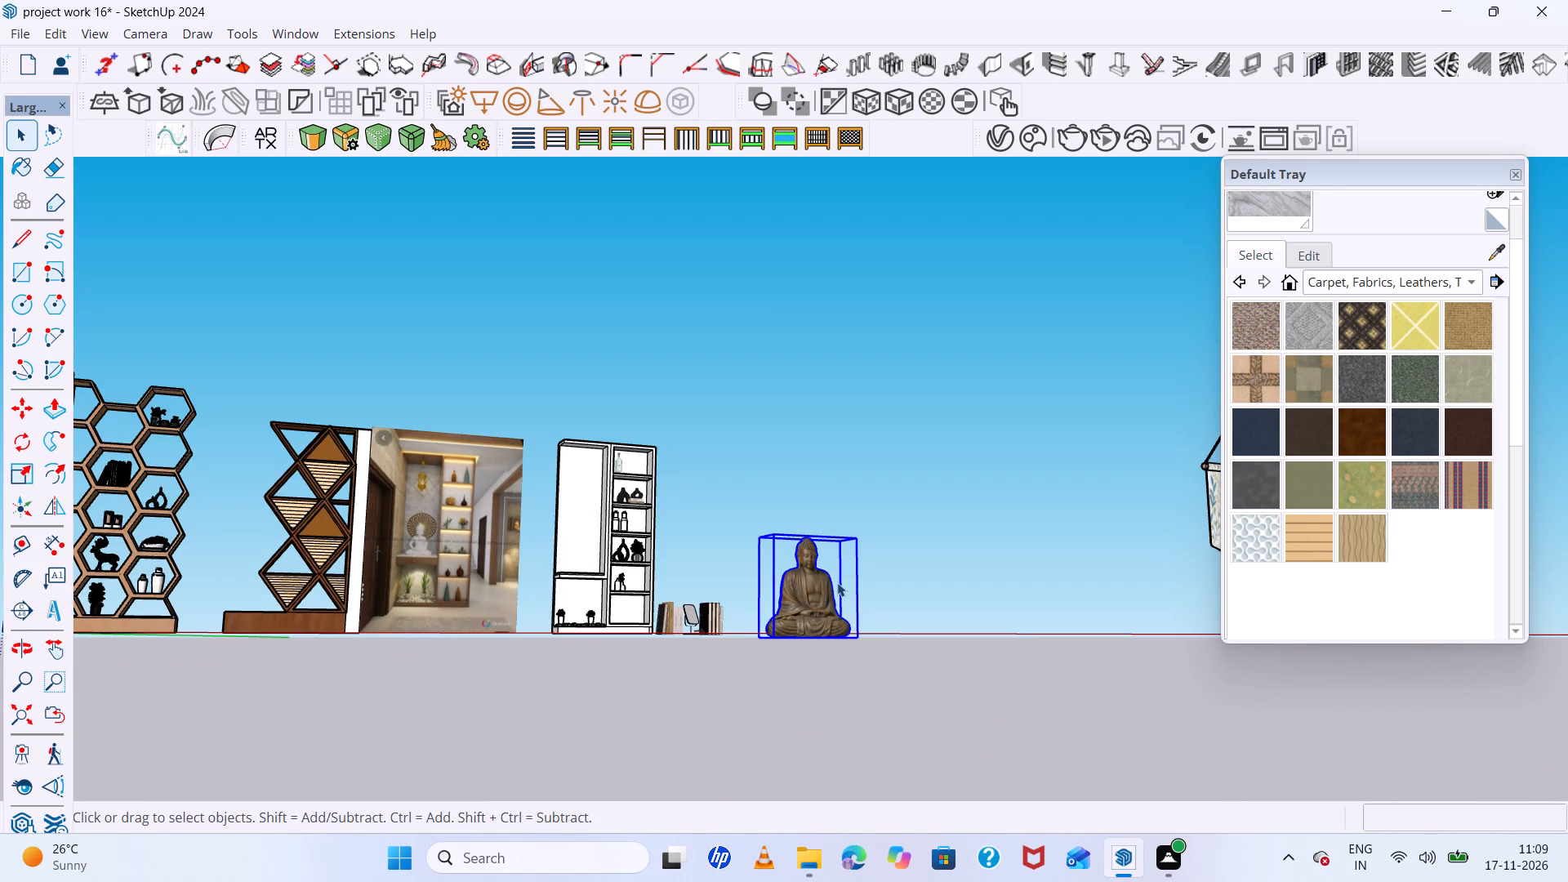
key(m)
scroll(889, 660, up, 7)
middle_drag(737, 605, 751, 631)
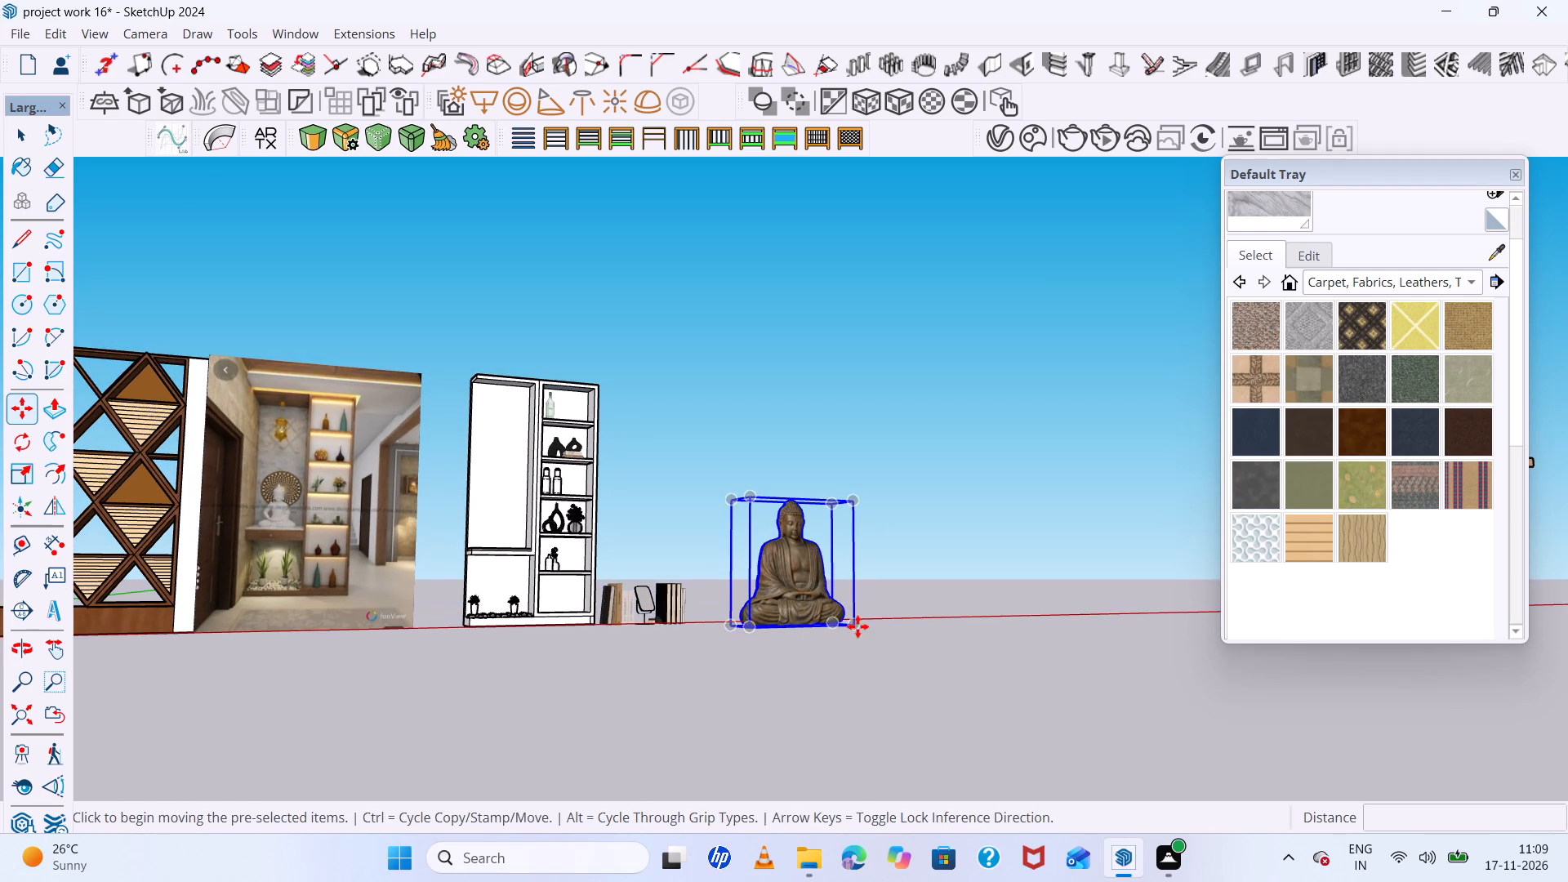
click(854, 628)
scroll(410, 525, up, 14)
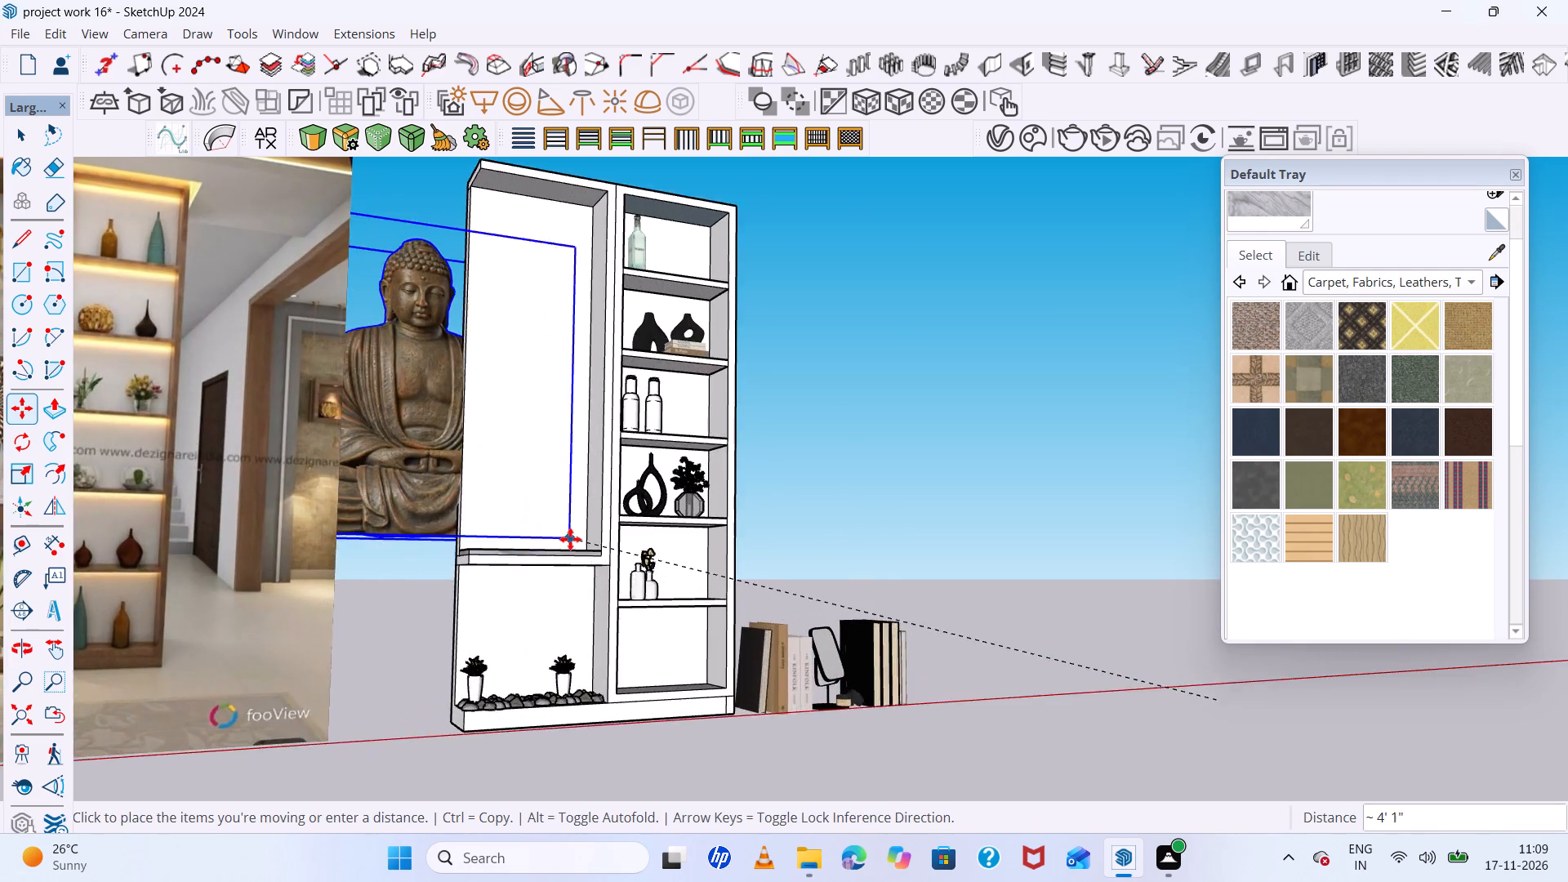
scroll(570, 539, up, 3)
click(625, 563)
Scale the Buddha statue down uniformly about its opposite corner so it fits within the width of the niche shelf.
scroll(641, 559, down, 3)
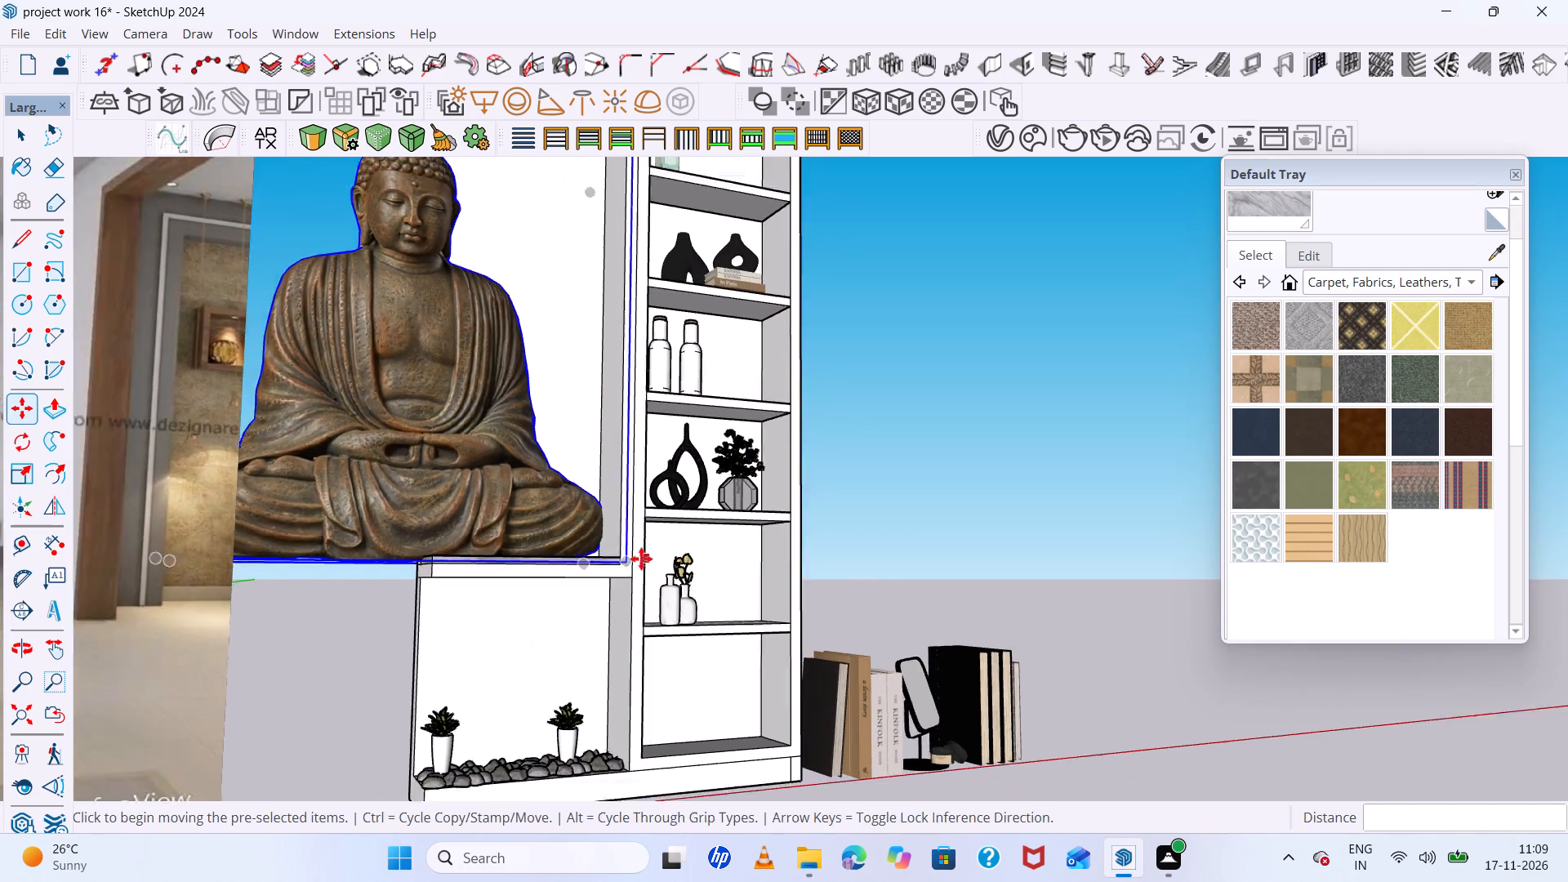
scroll(641, 559, down, 12)
middle_drag(644, 558, 642, 716)
scroll(550, 314, up, 14)
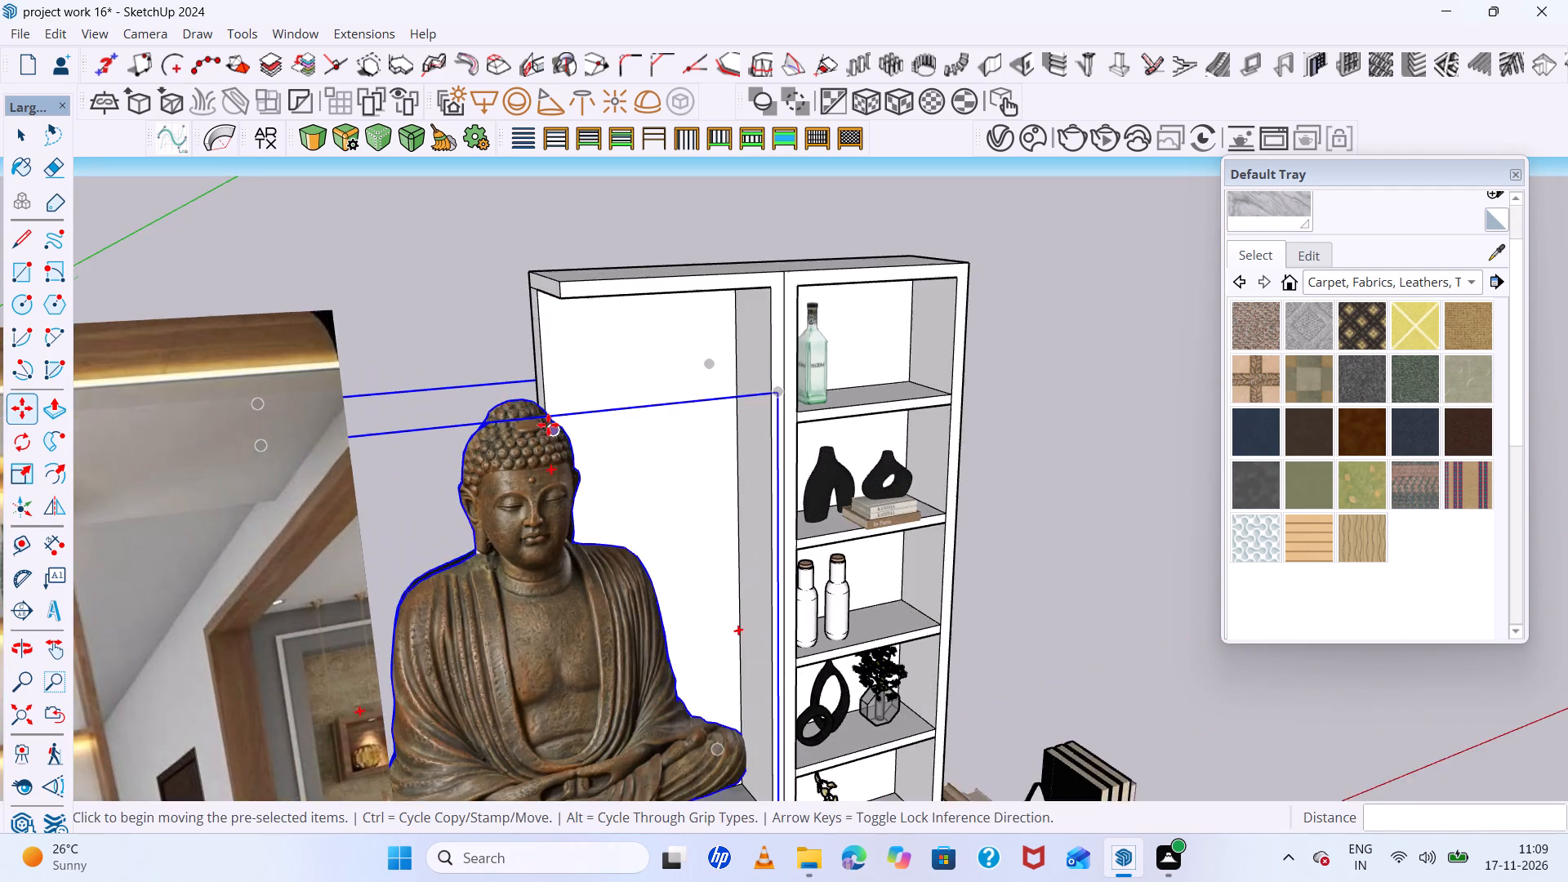
scroll(477, 360, down, 4)
middle_drag(475, 361, 604, 578)
scroll(566, 452, down, 15)
scroll(599, 550, down, 4)
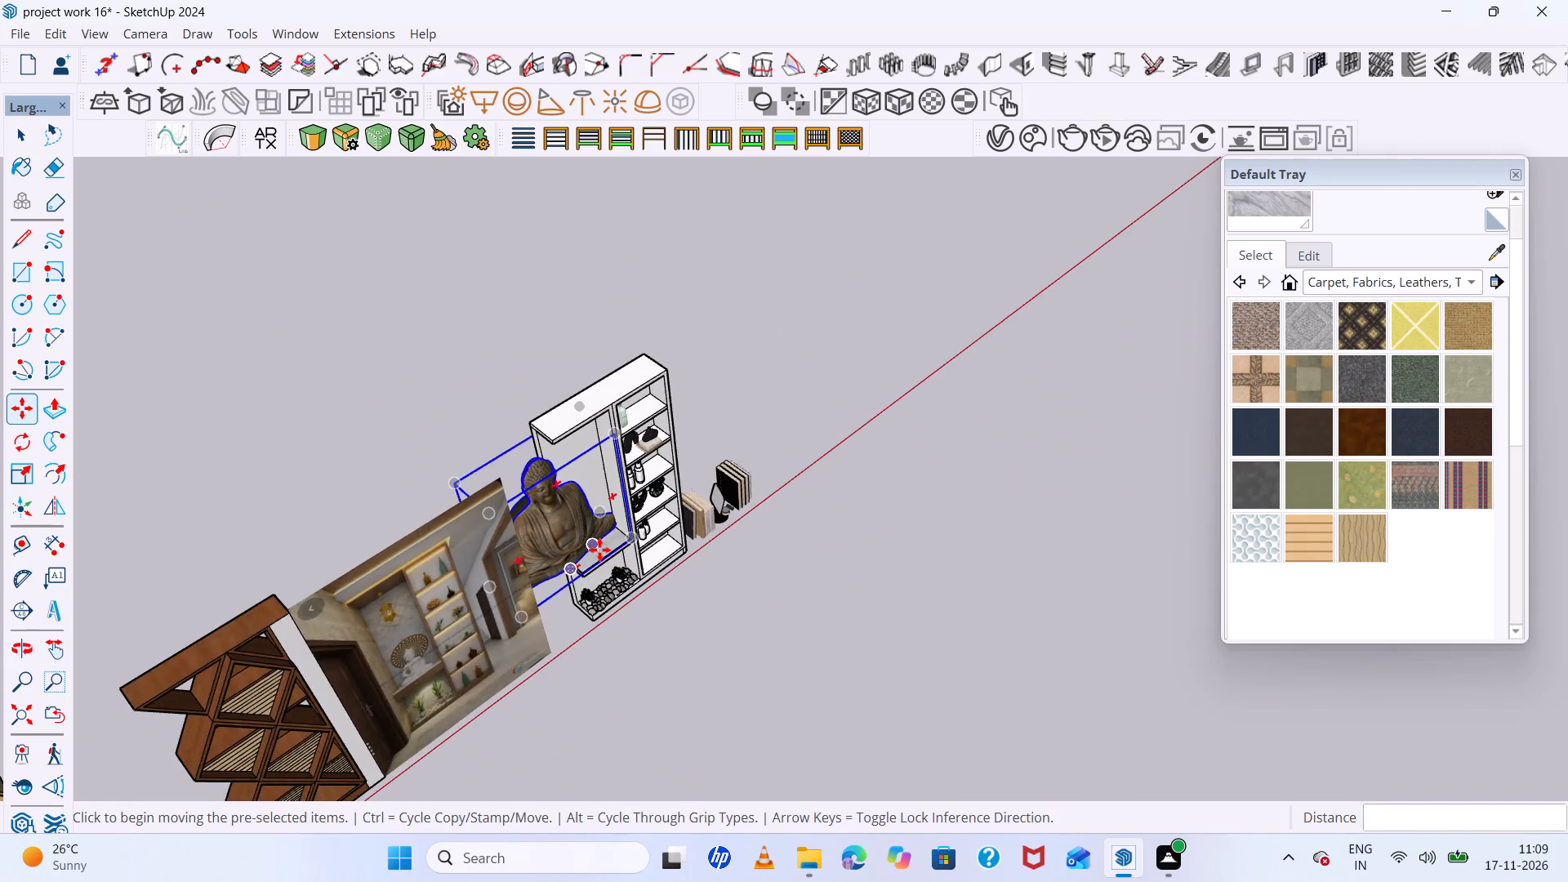
scroll(599, 550, down, 5)
middle_drag(459, 441, 237, 282)
scroll(645, 520, down, 5)
scroll(605, 485, up, 11)
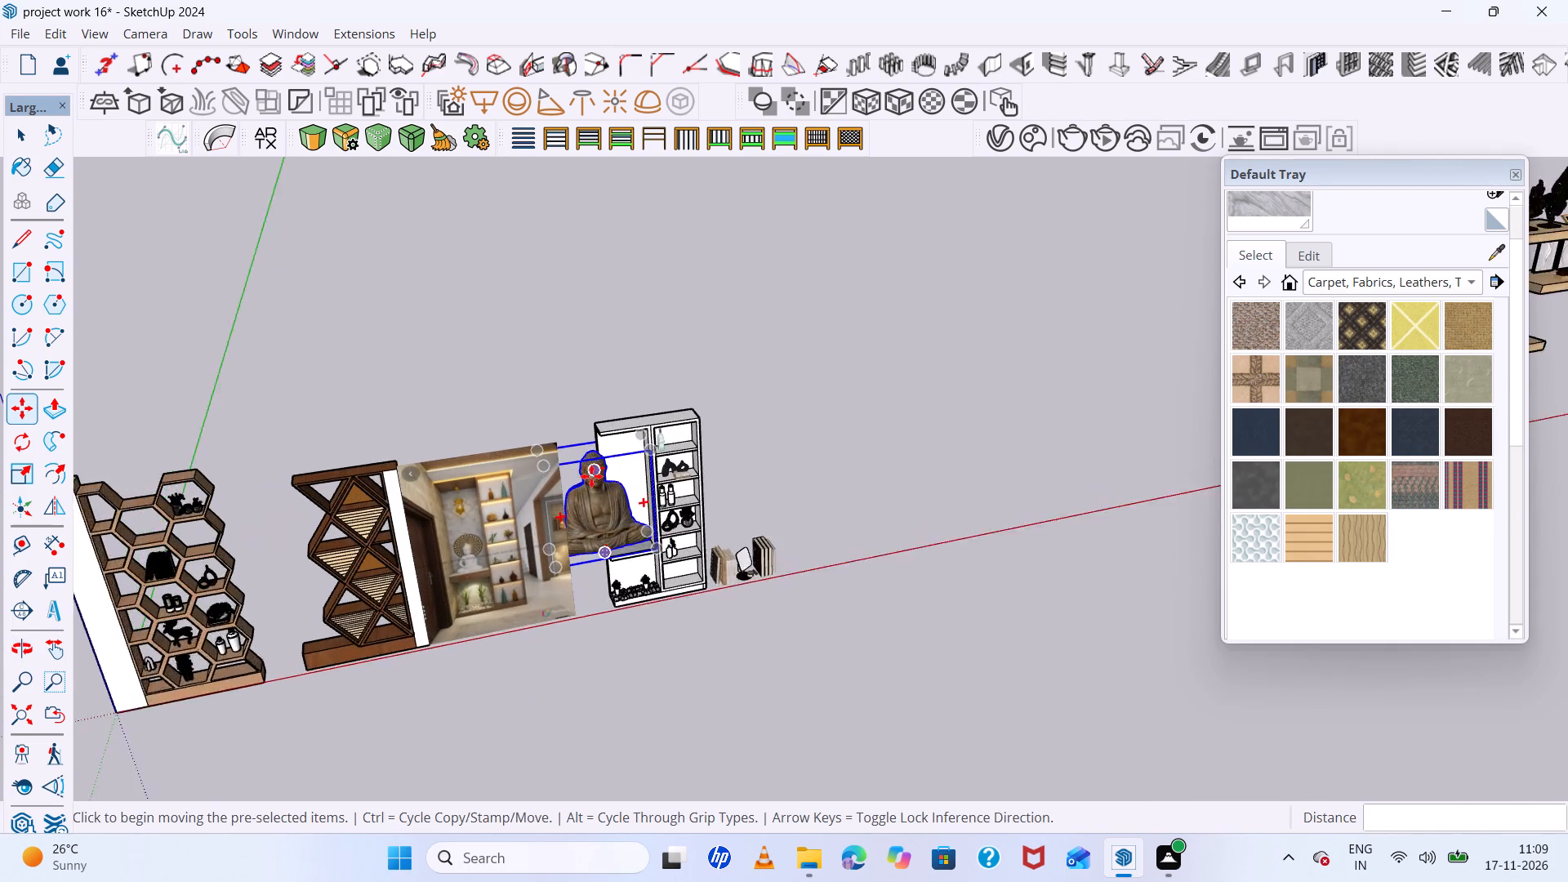
scroll(591, 476, up, 3)
middle_drag(612, 497, 550, 552)
scroll(586, 448, up, 12)
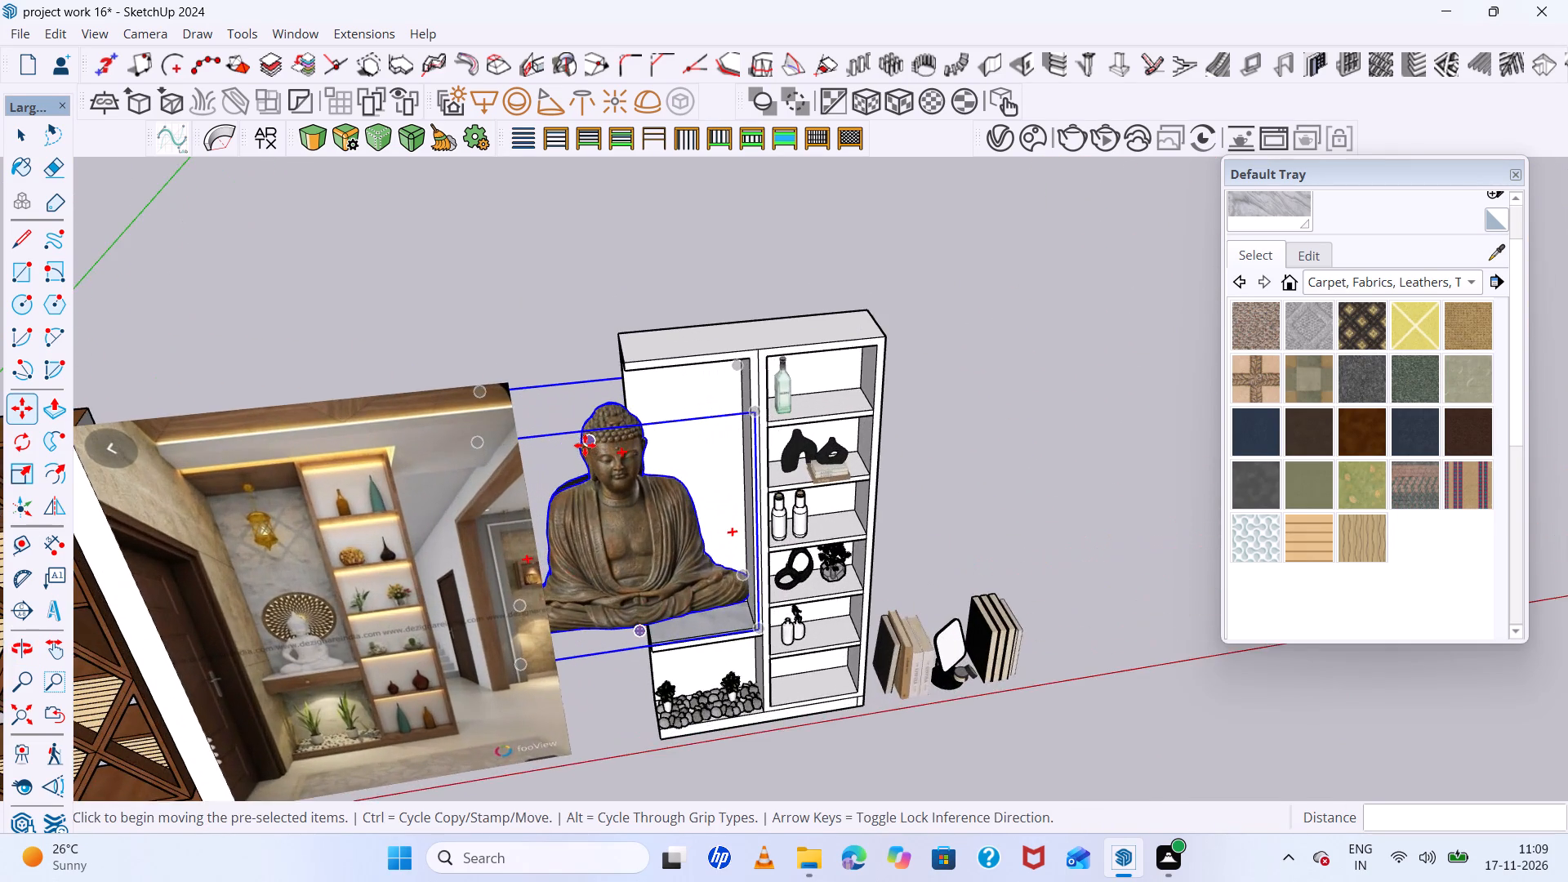
middle_drag(581, 445, 567, 524)
scroll(509, 394, up, 7)
key(space)
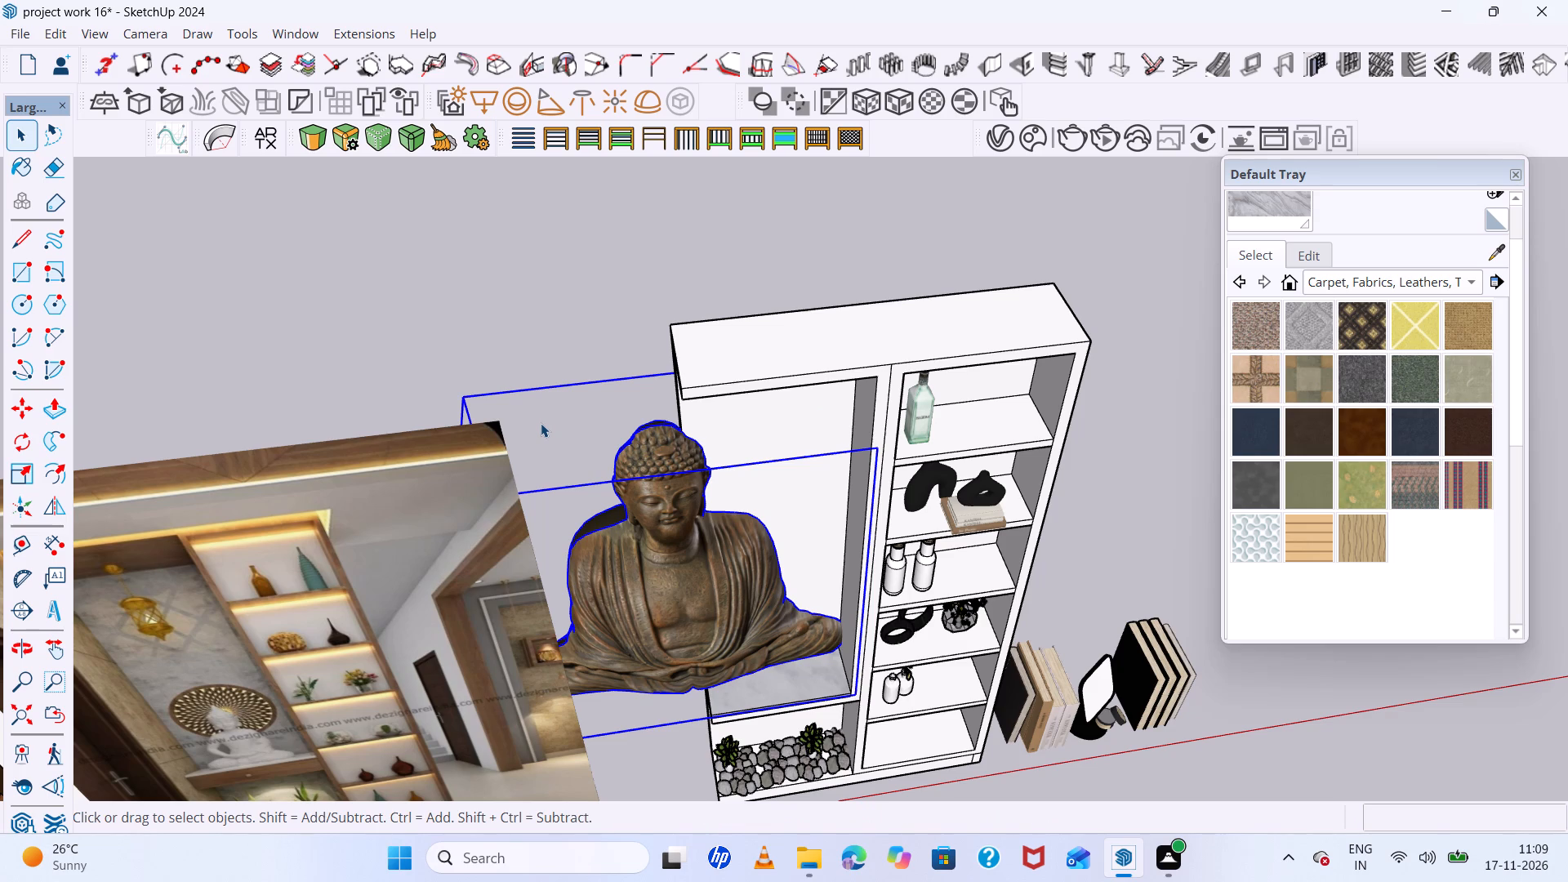
key(s)
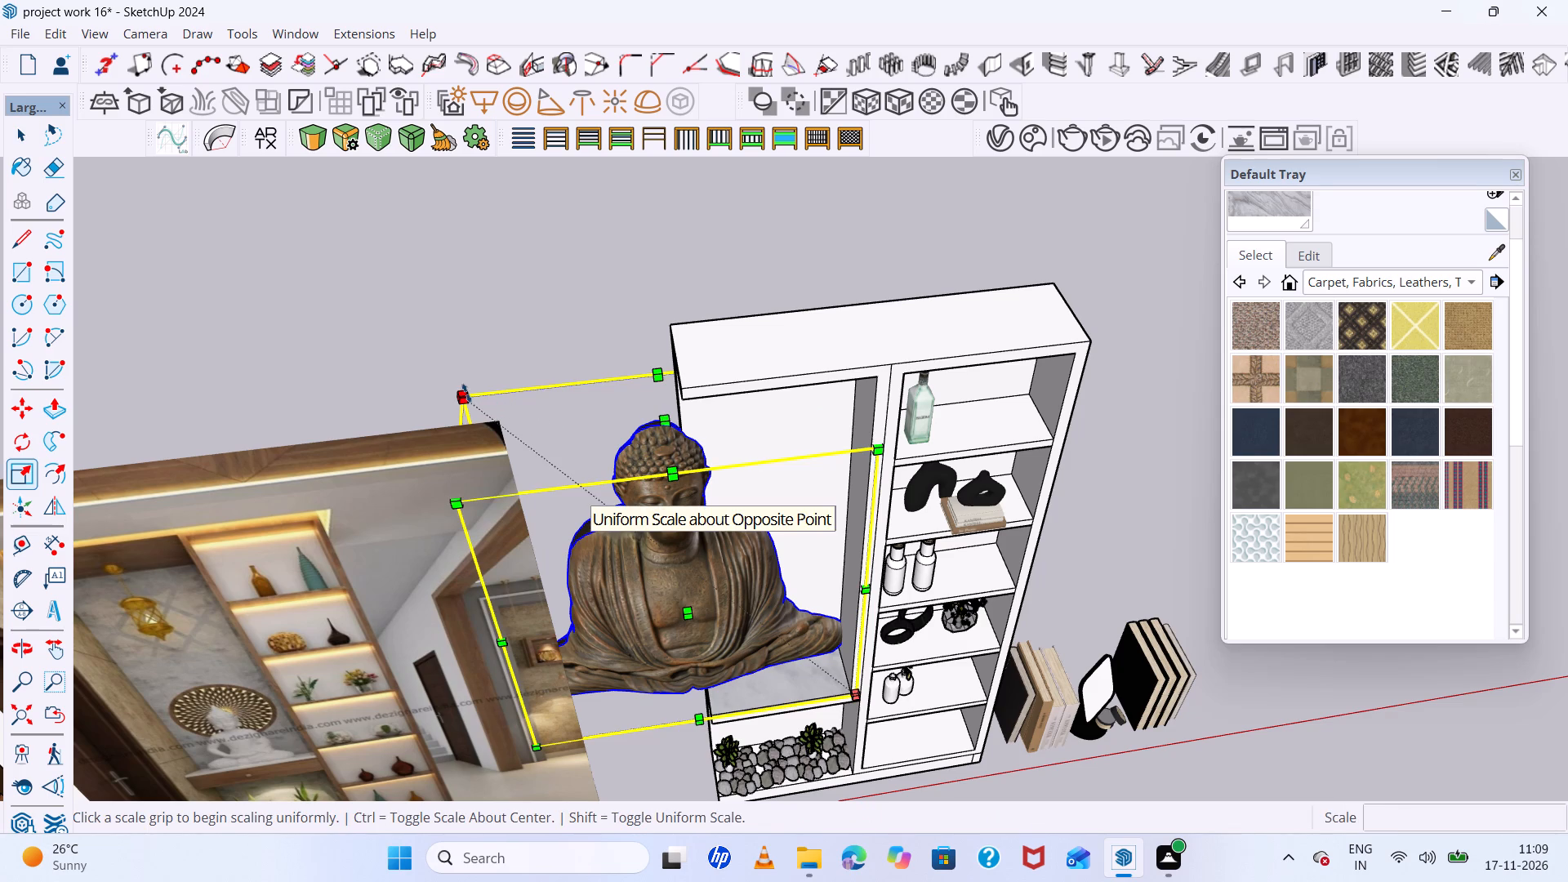
click(461, 396)
scroll(595, 511, down, 7)
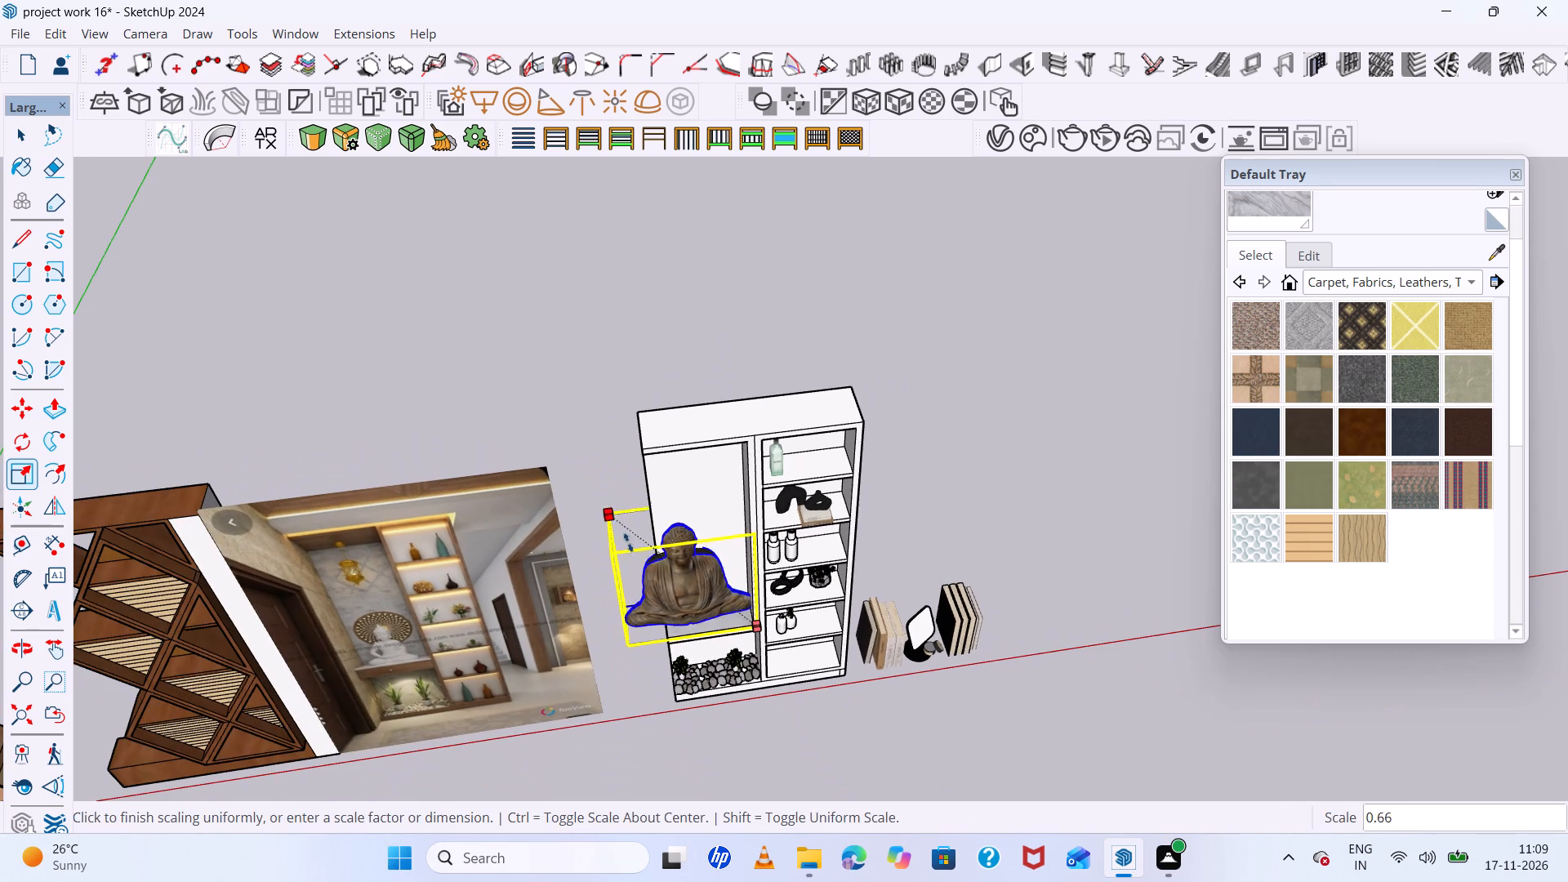
click(659, 581)
Shift the scaled Buddha statue about 1" so it sits back from the shelf's front edge and clear of the divider, and deselect it.
scroll(660, 580, up, 10)
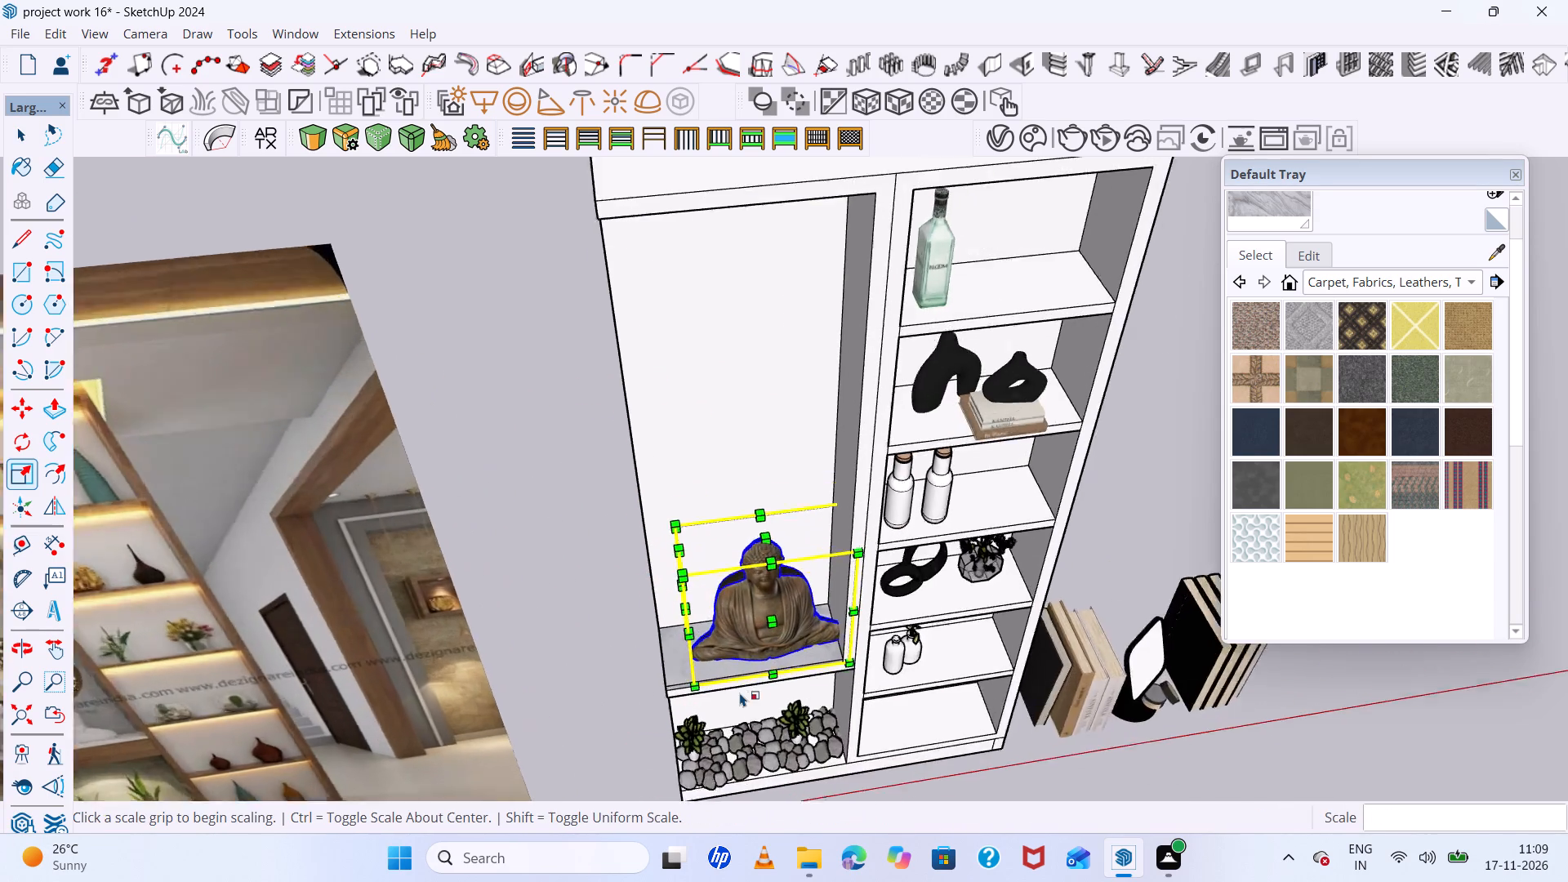
scroll(740, 693, up, 2)
middle_drag(798, 694, 805, 373)
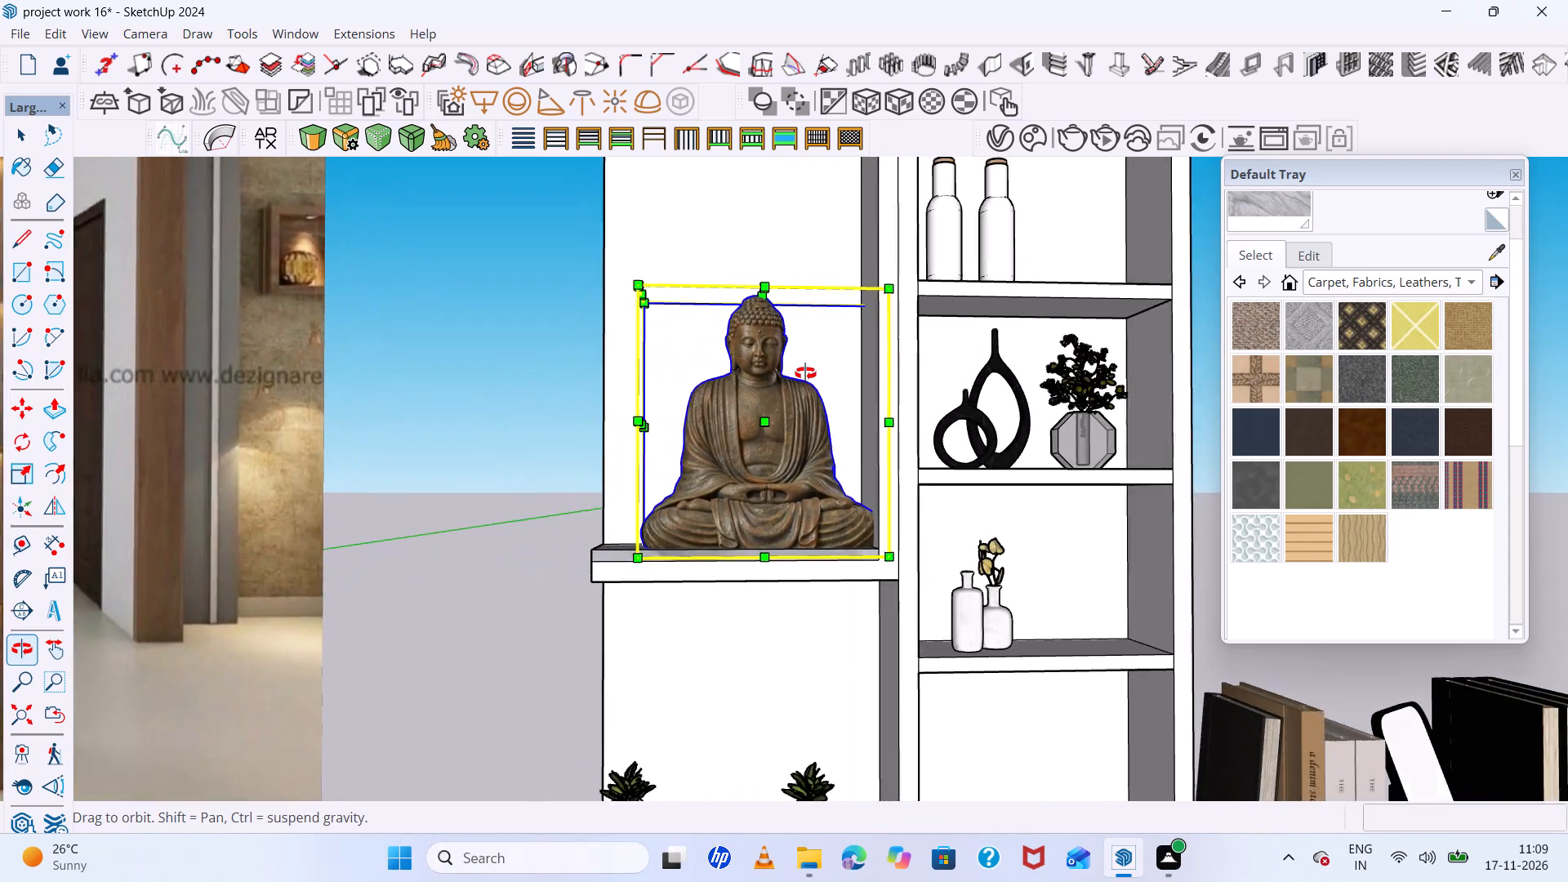
middle_drag(805, 373, 827, 376)
middle_drag(550, 361, 417, 352)
scroll(417, 351, down, 9)
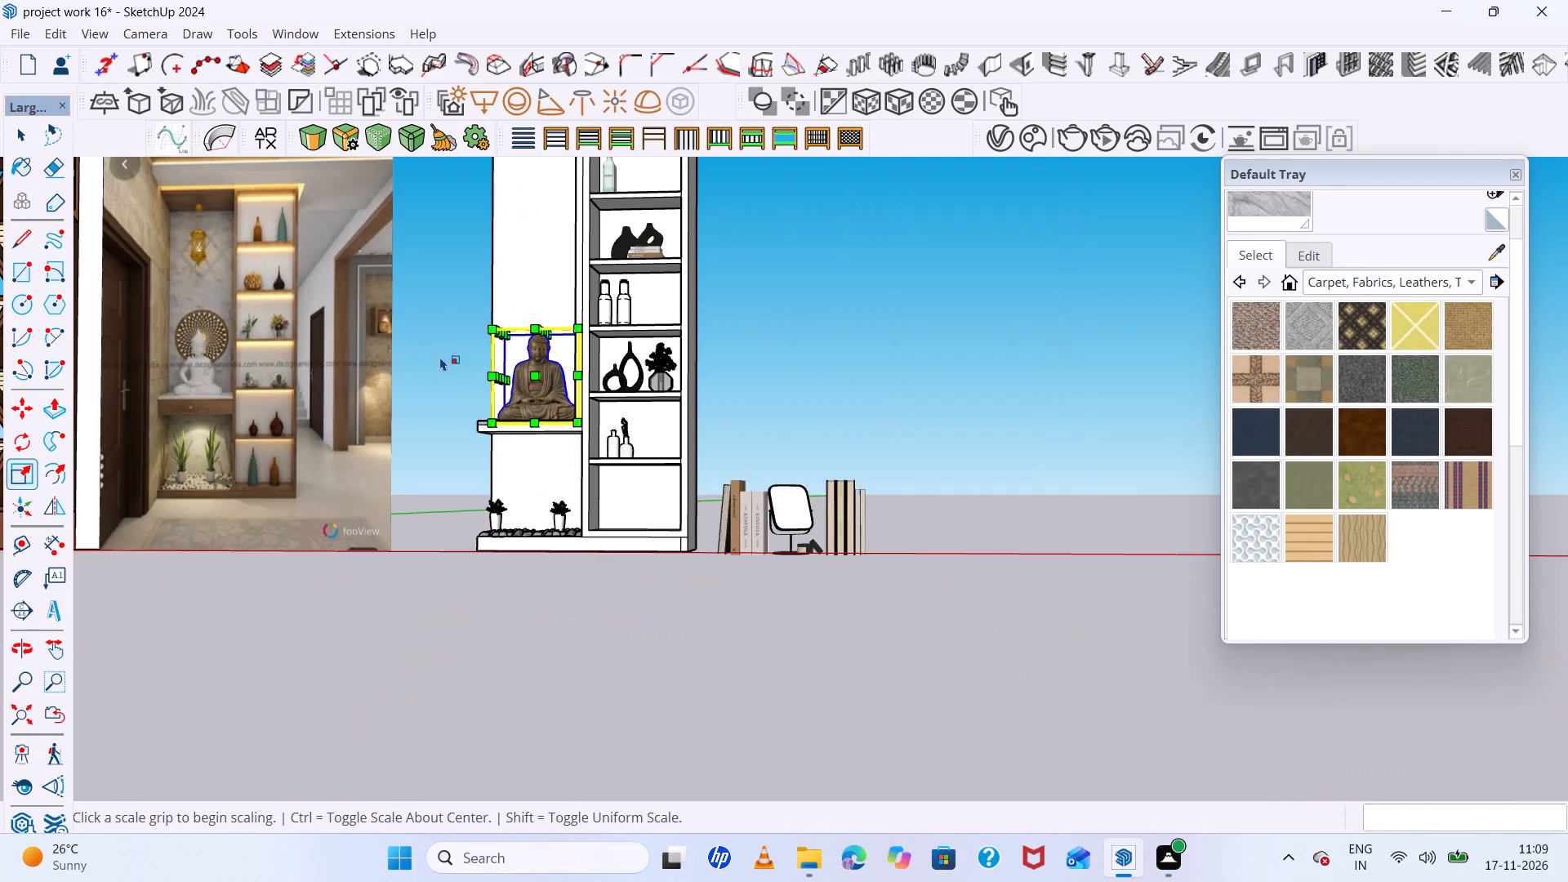
scroll(574, 398, up, 15)
scroll(457, 341, up, 6)
middle_drag(448, 334, 558, 459)
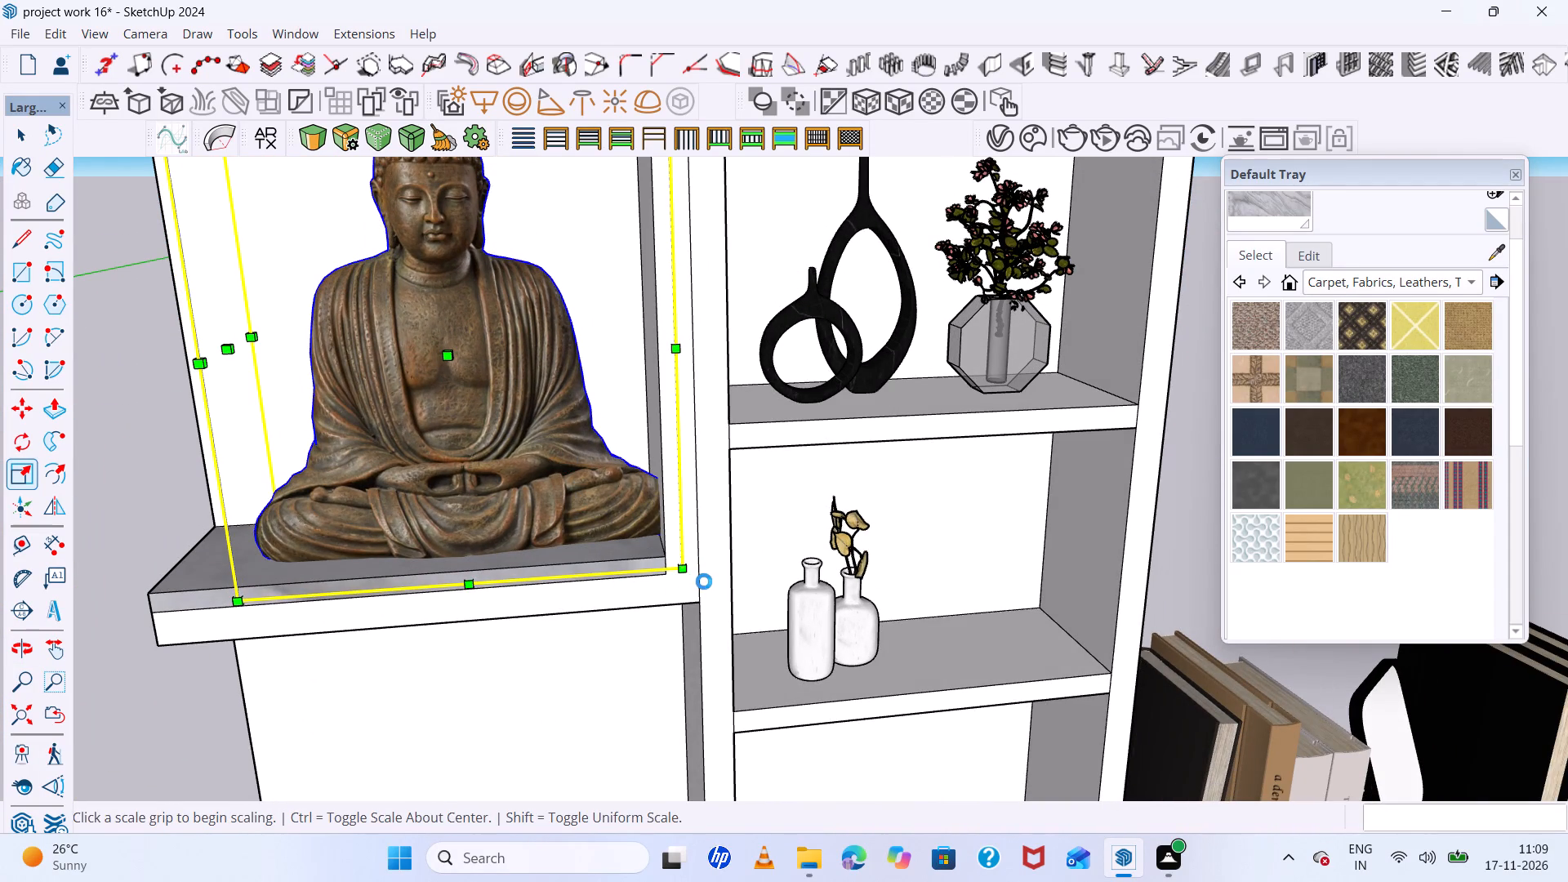
key(m)
scroll(602, 514, down, 1)
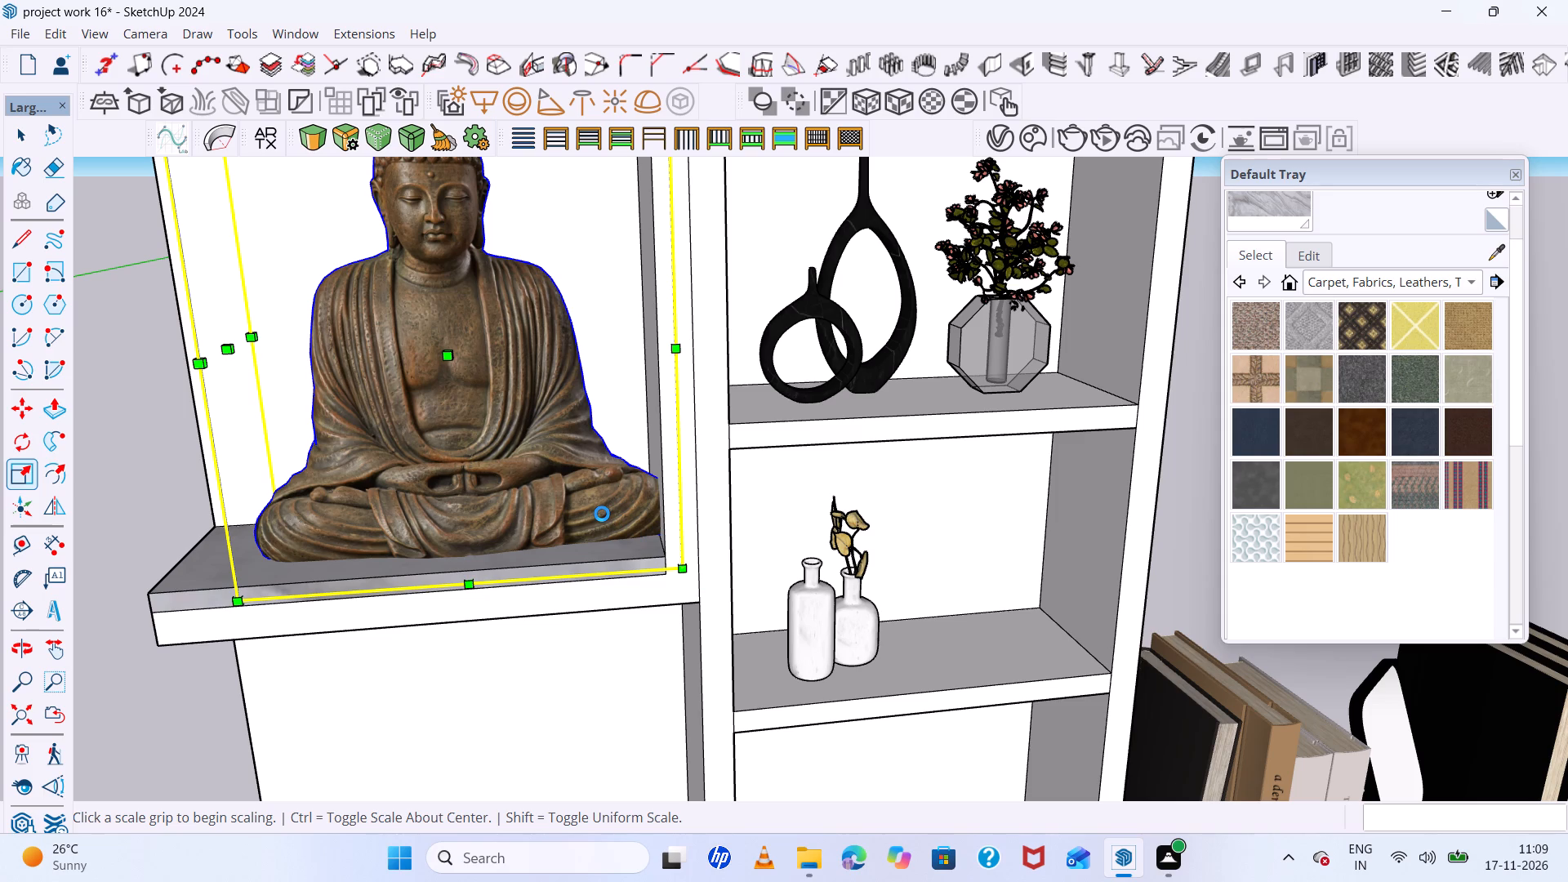
scroll(602, 514, down, 3)
scroll(411, 470, down, 6)
scroll(572, 542, up, 7)
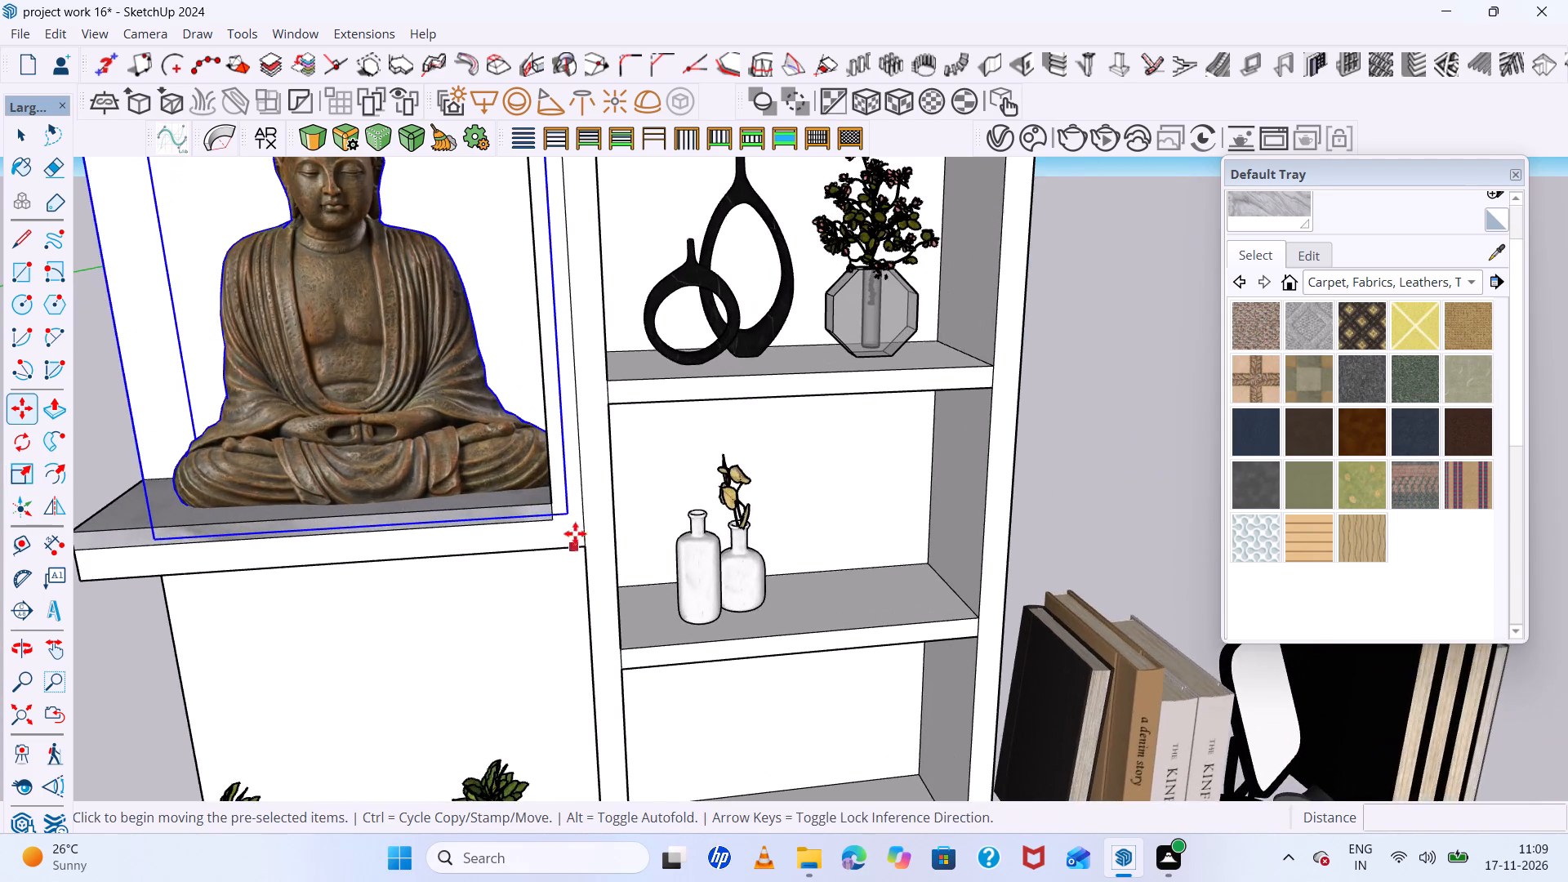
scroll(577, 526, up, 6)
click(566, 506)
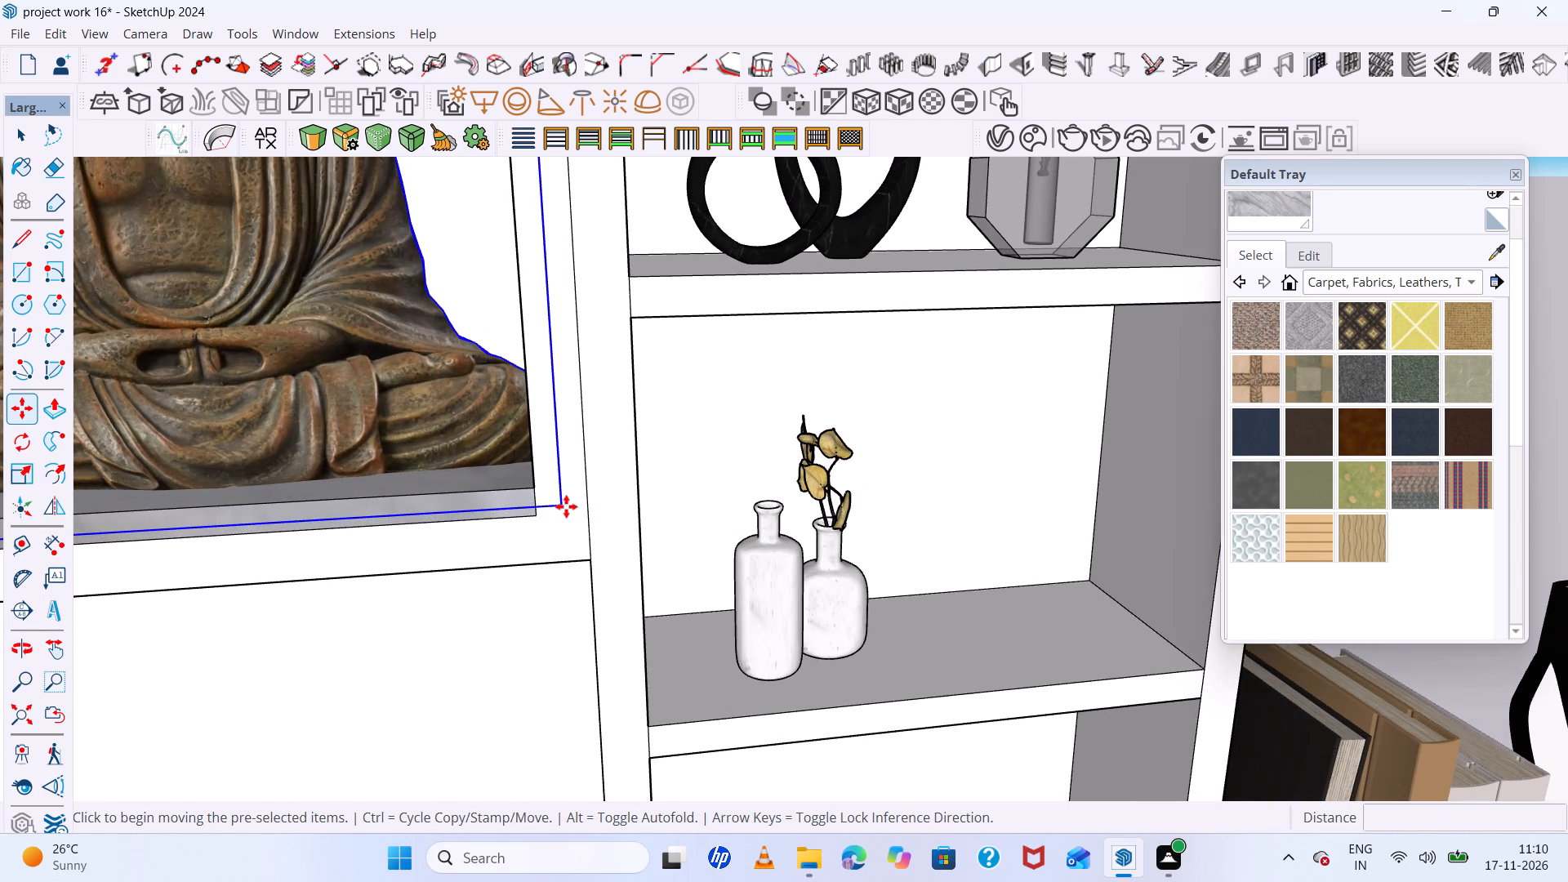
click(492, 496)
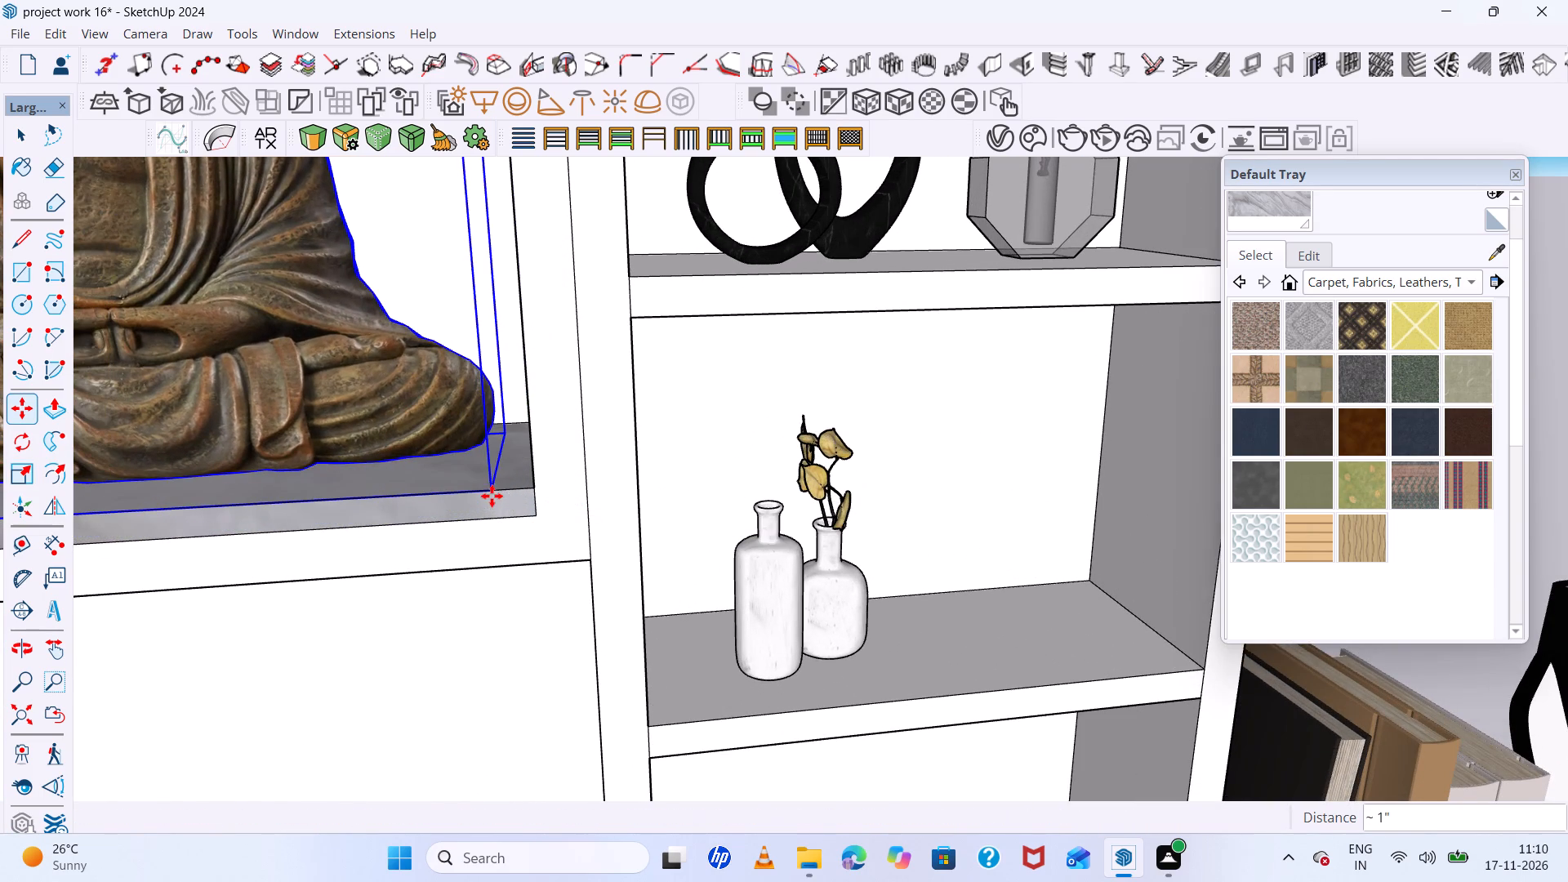
scroll(597, 510, down, 14)
middle_drag(604, 510, 604, 476)
key(space)
click(862, 453)
Compare the shelving unit and its Buddha niche with the reference image to examine which decor and finishes are still missing.
scroll(358, 342, up, 2)
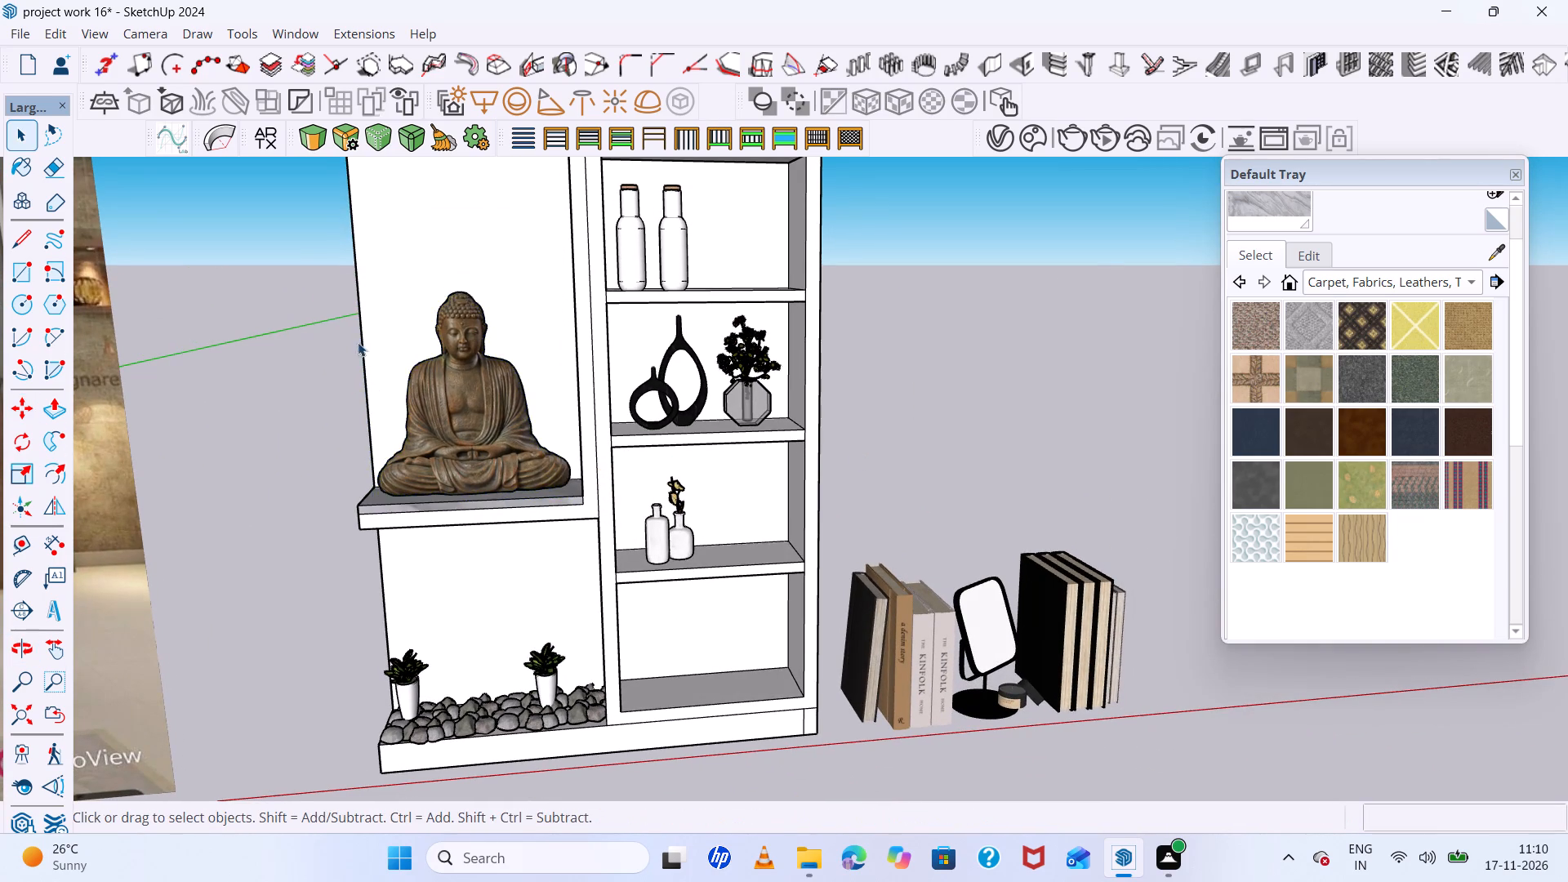
scroll(358, 342, up, 10)
scroll(358, 342, down, 14)
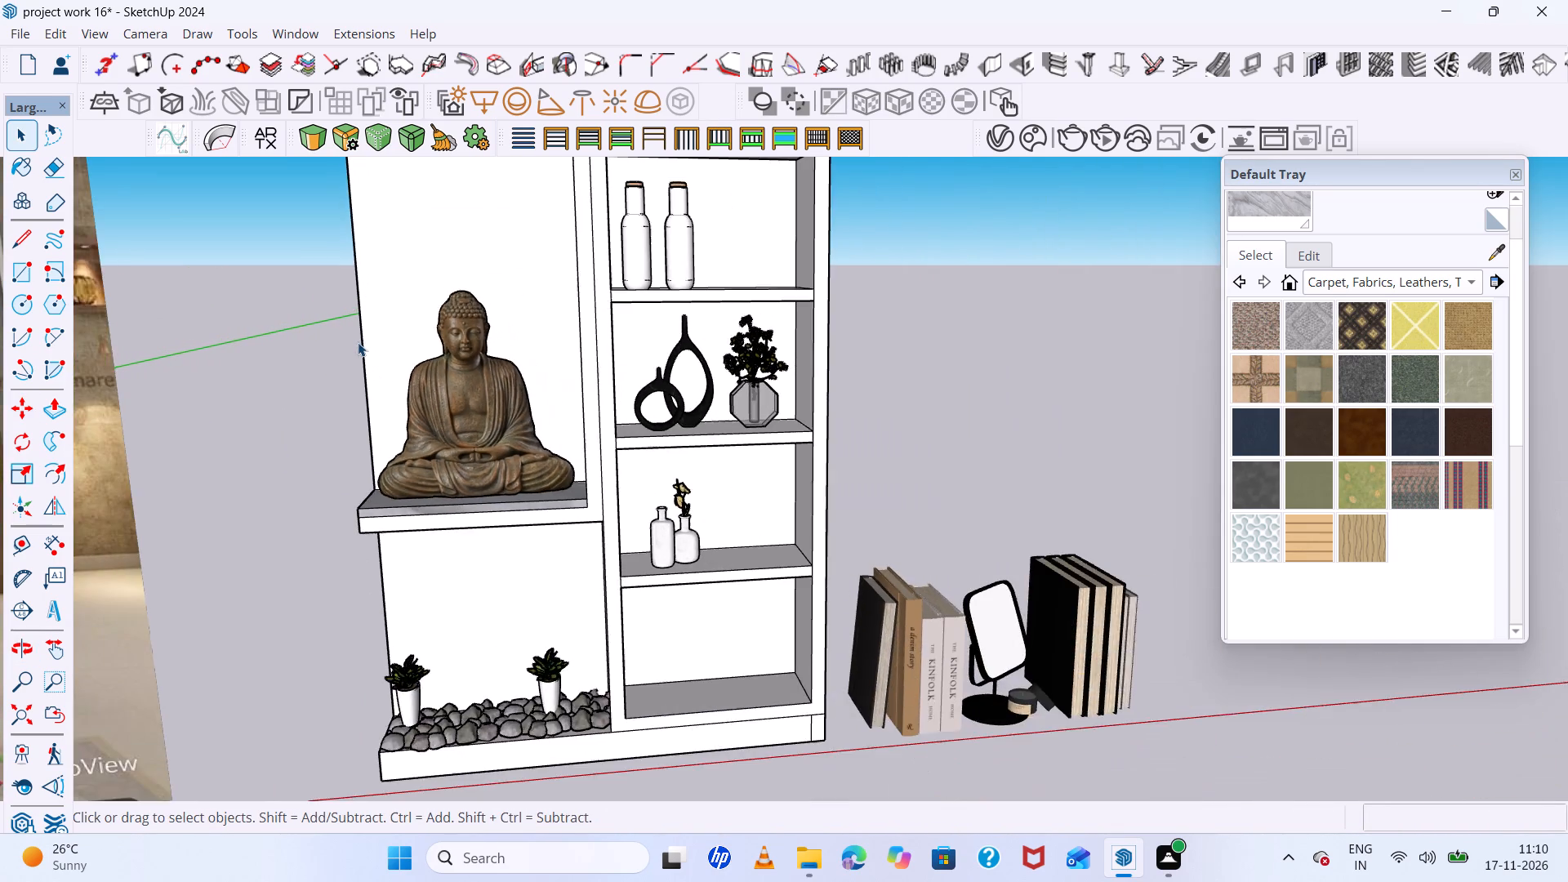
scroll(457, 386, down, 7)
scroll(547, 416, down, 6)
middle_drag(707, 517, 711, 461)
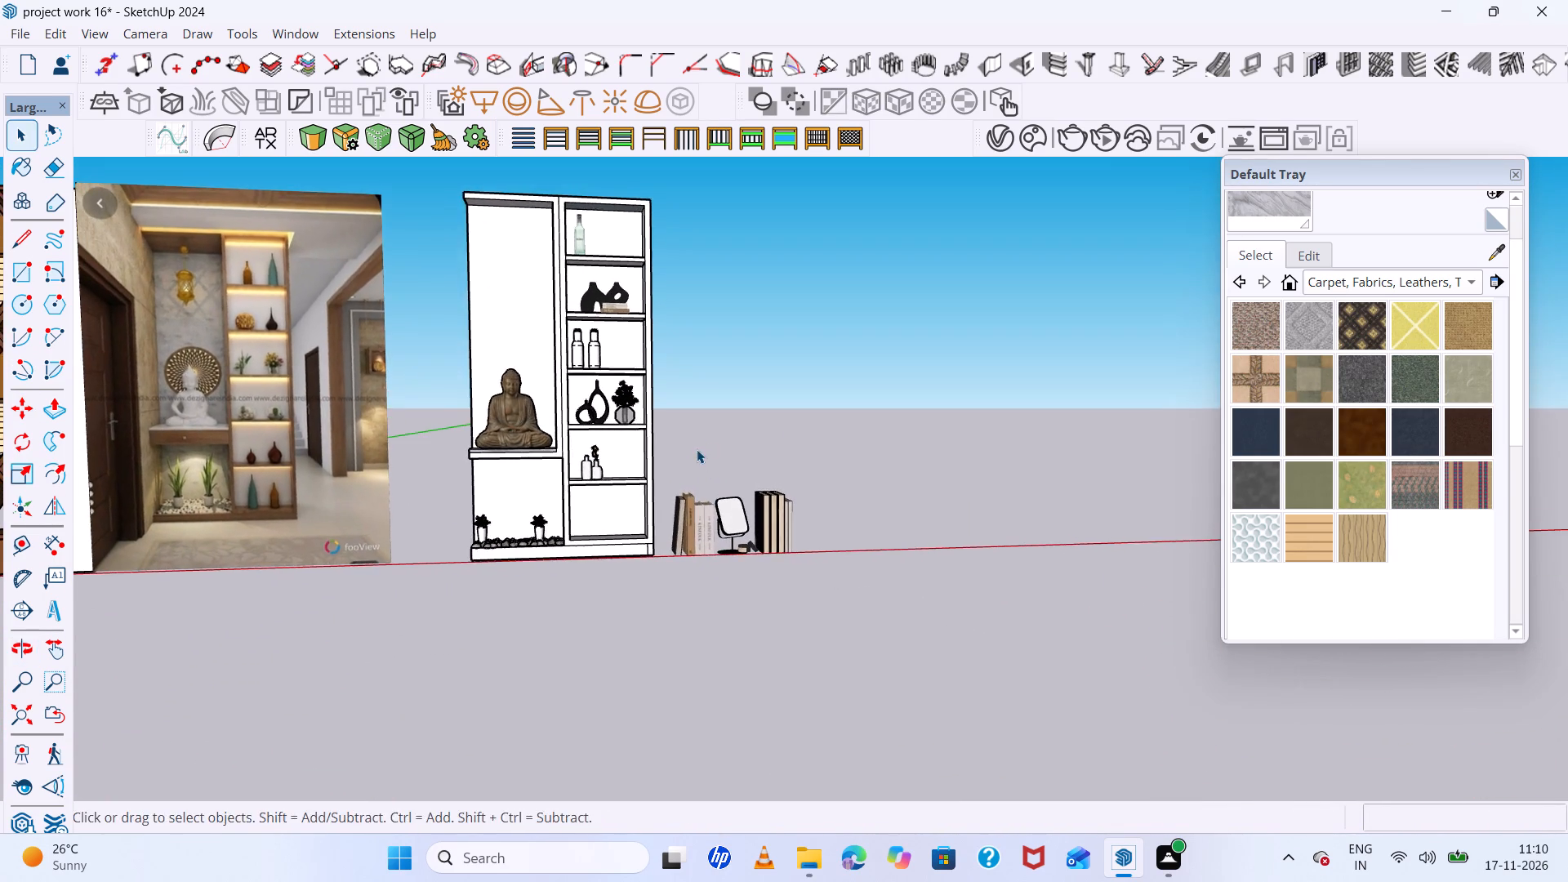
middle_drag(697, 449, 572, 411)
scroll(479, 395, up, 9)
scroll(479, 395, down, 7)
middle_click(479, 395)
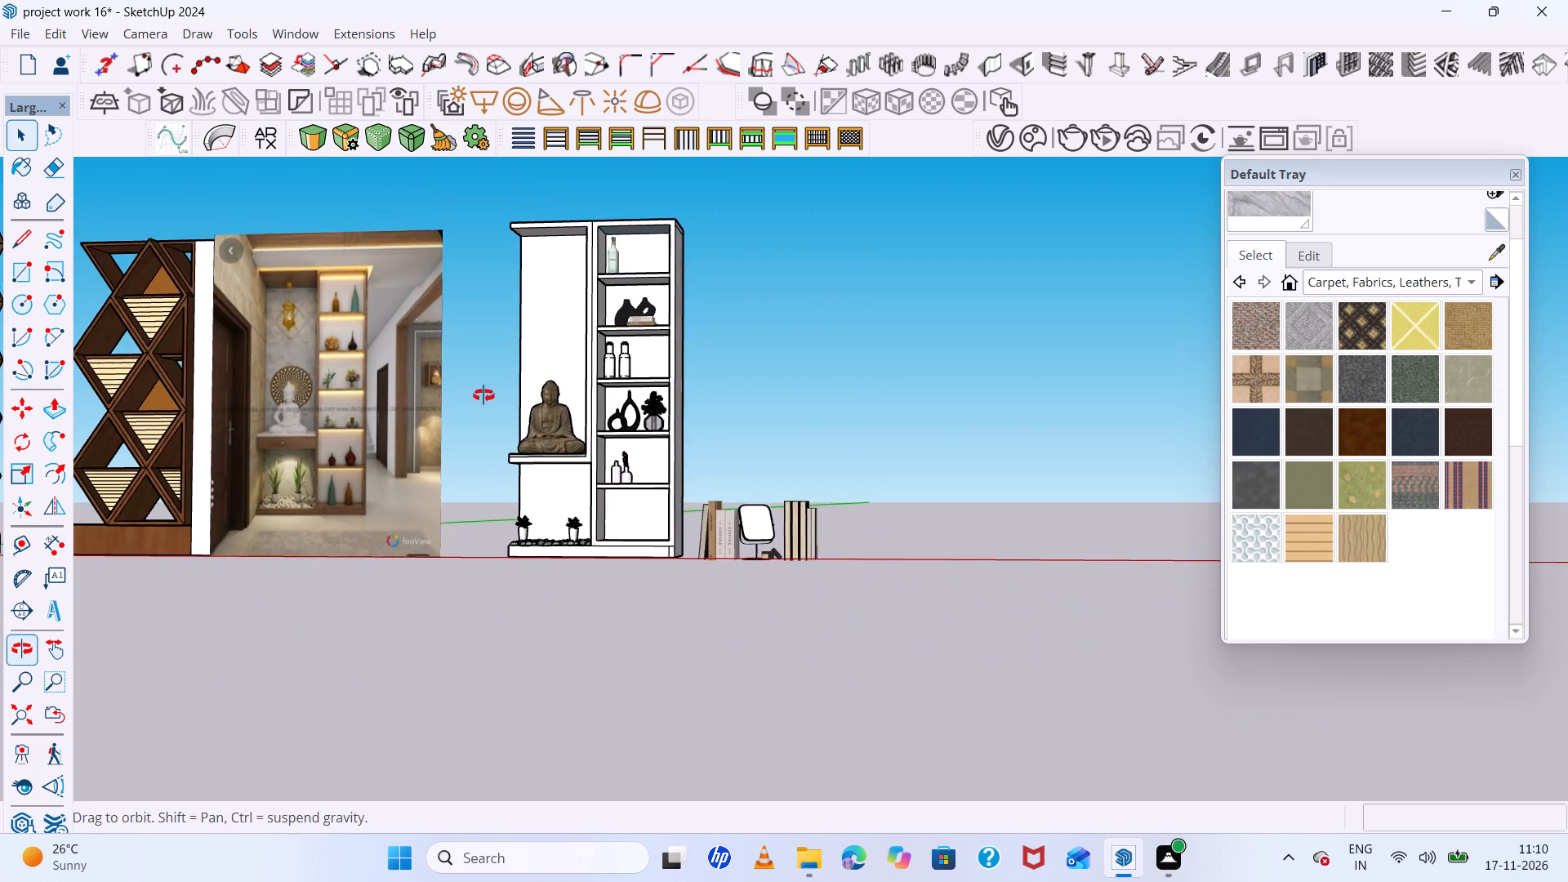
scroll(494, 391, up, 8)
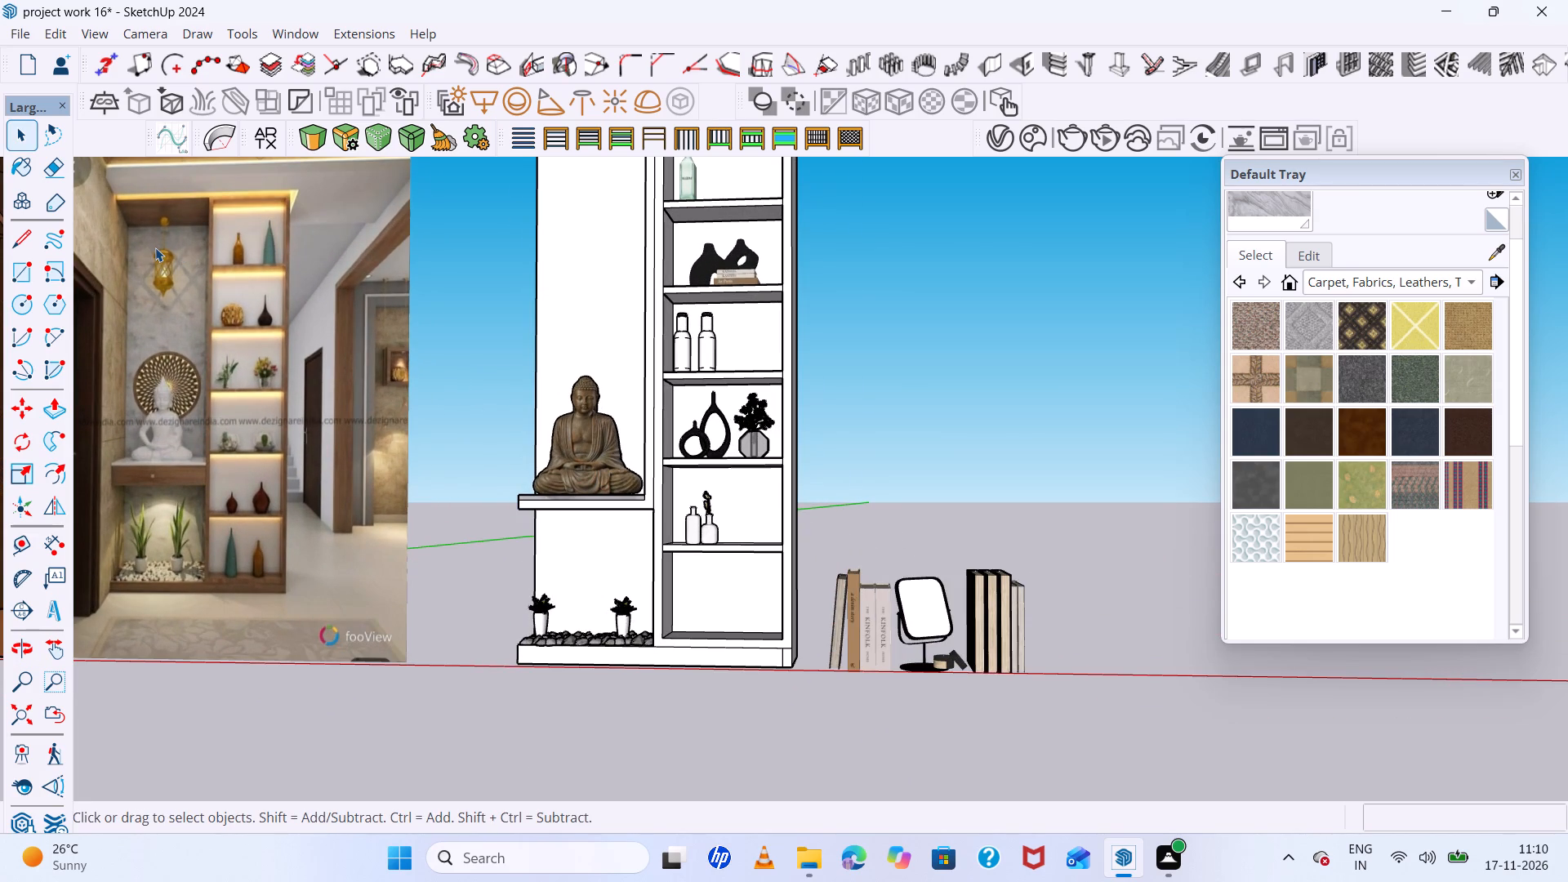
scroll(155, 248, down, 6)
scroll(239, 294, up, 2)
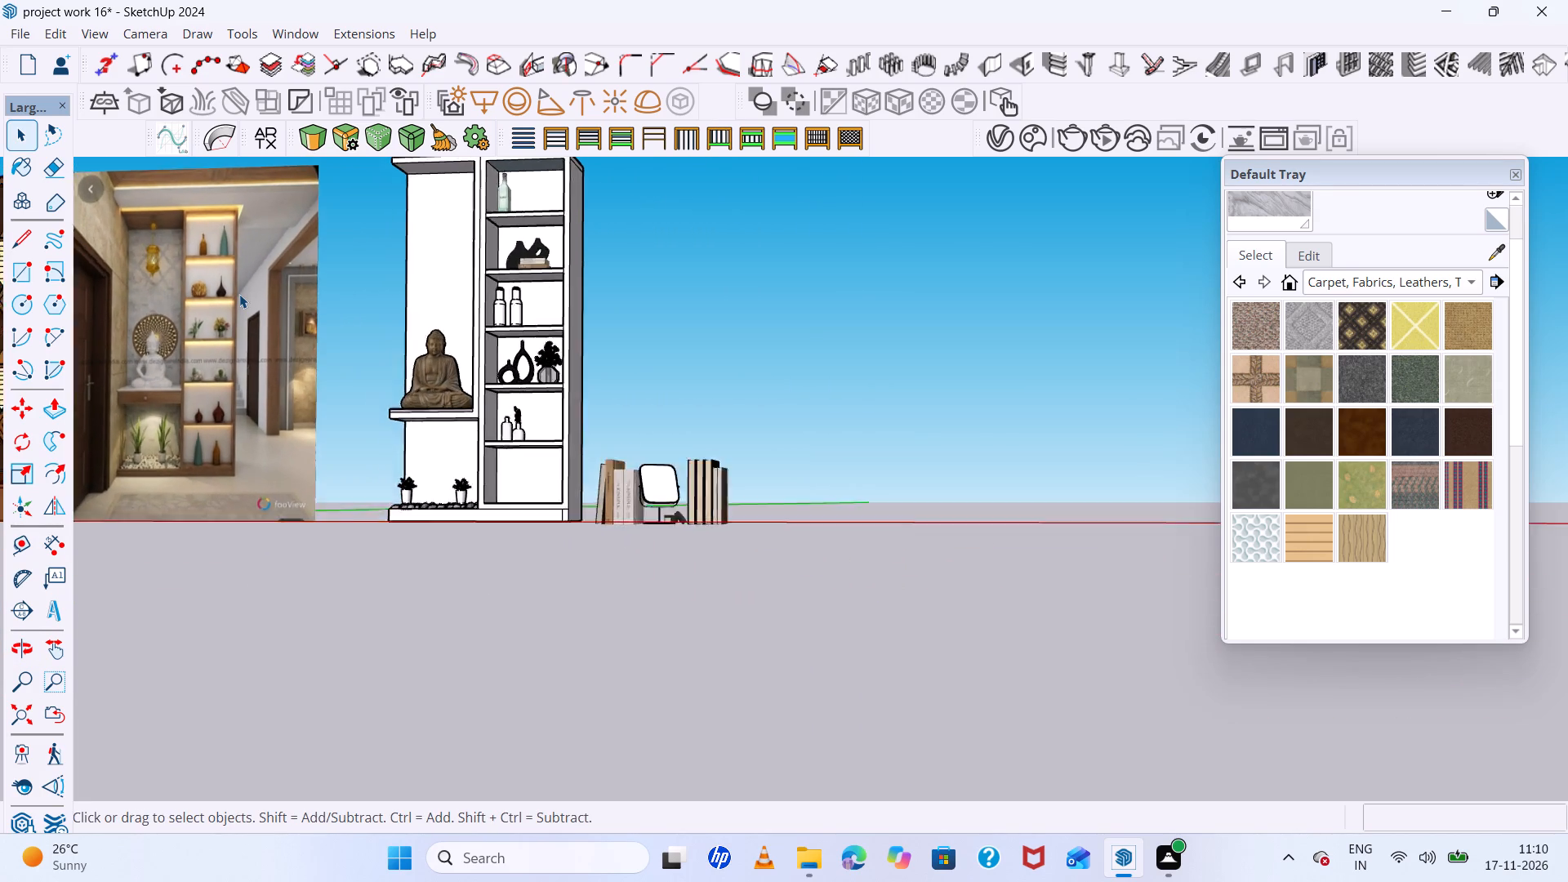
Compare the shelving unit's Buddha niche and shelves with the reference image to examine which decorative element is still missing.
scroll(239, 294, up, 5)
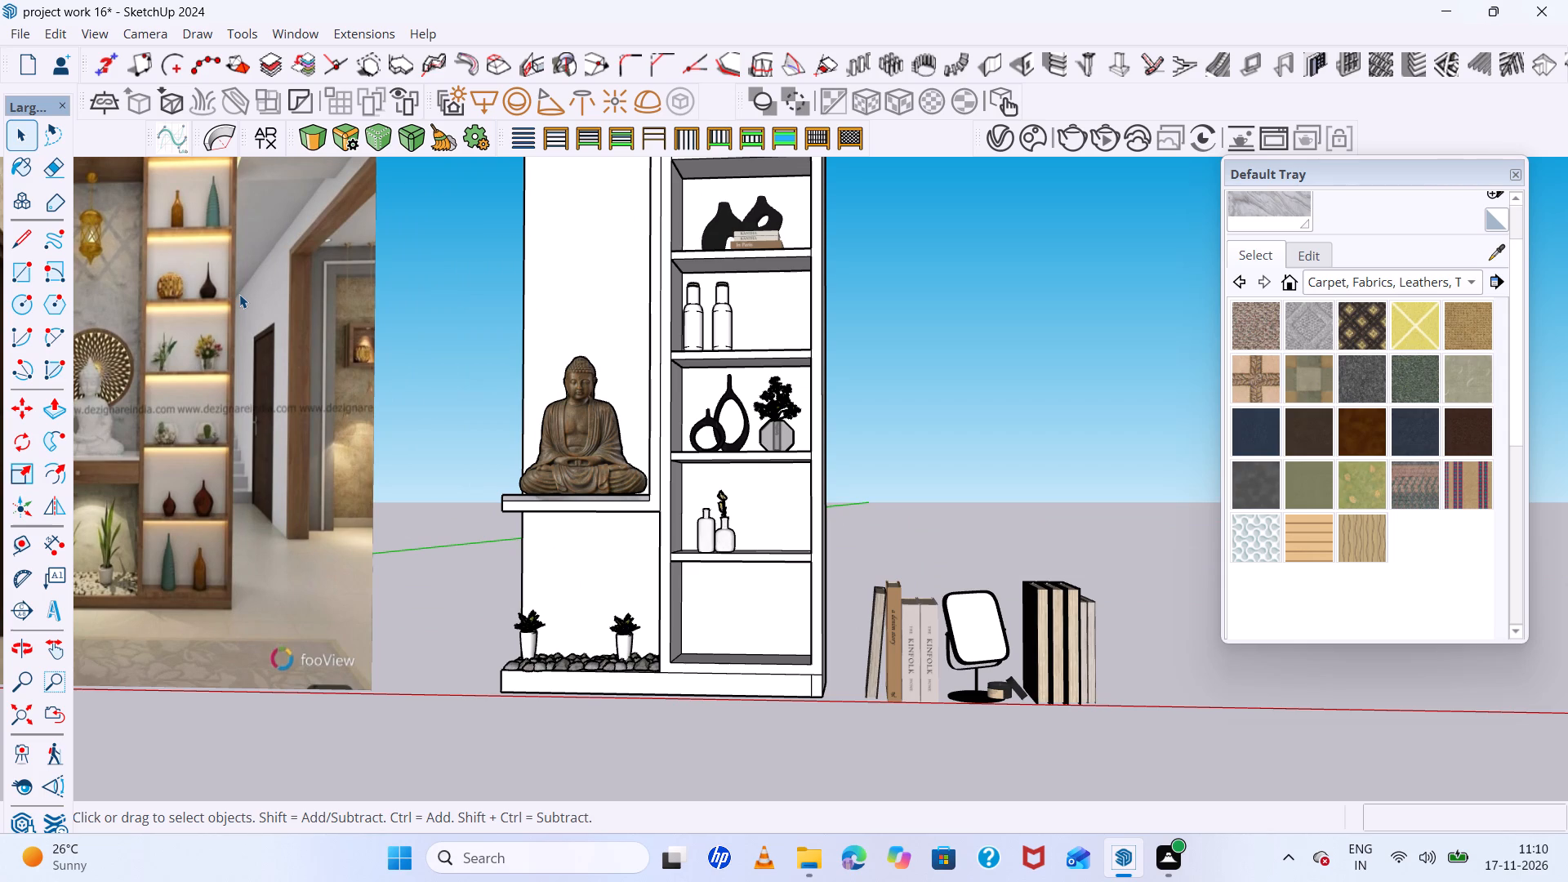
scroll(239, 295, down, 5)
scroll(423, 468, down, 4)
scroll(514, 484, up, 7)
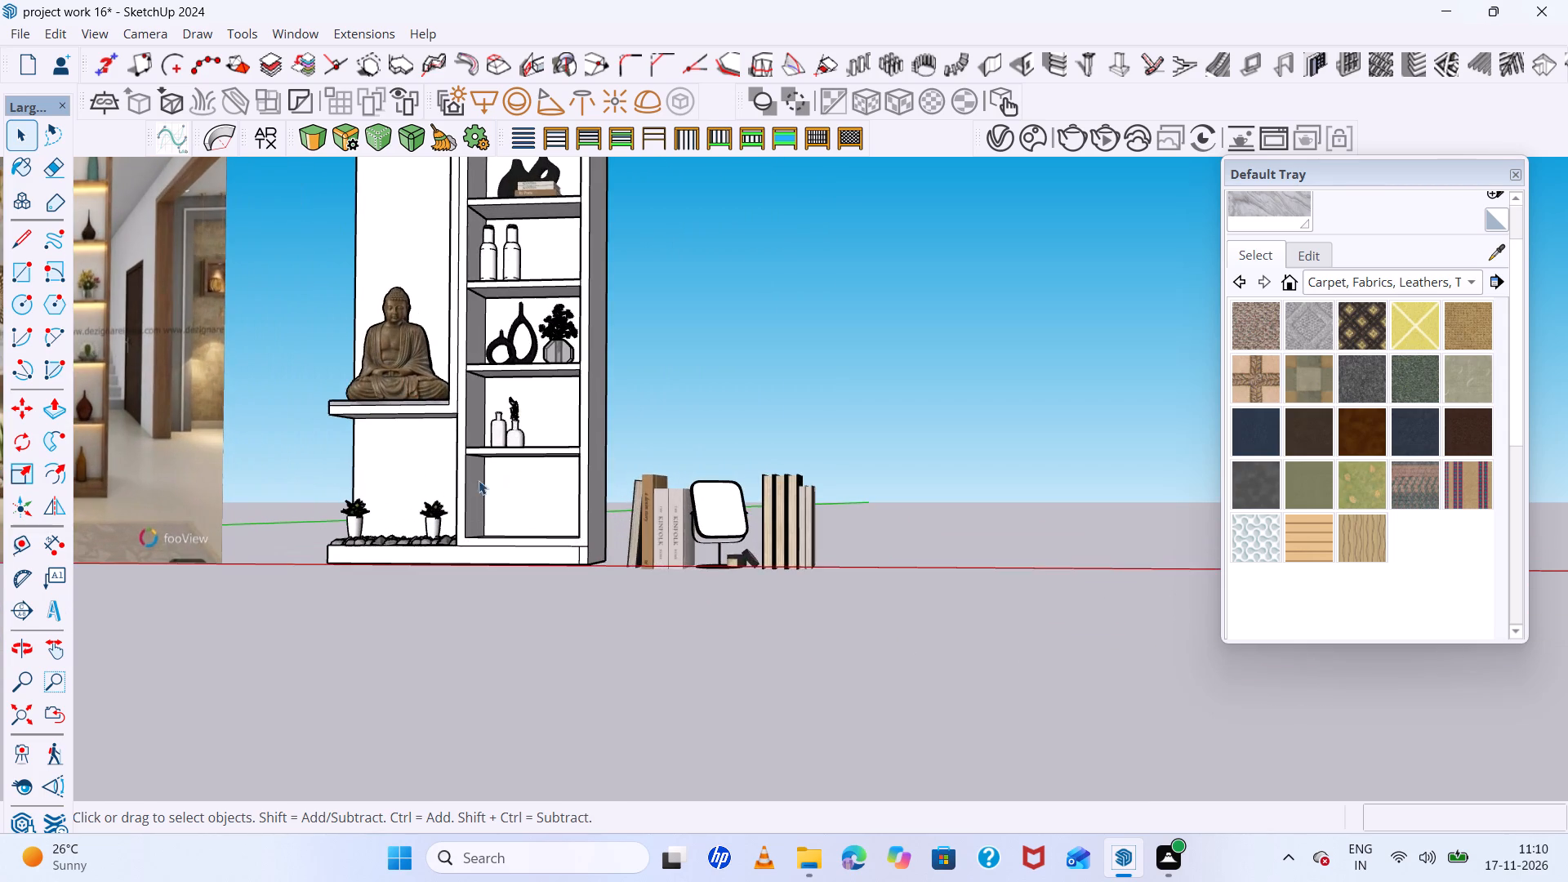
scroll(416, 439, down, 7)
scroll(520, 478, down, 6)
scroll(277, 386, up, 6)
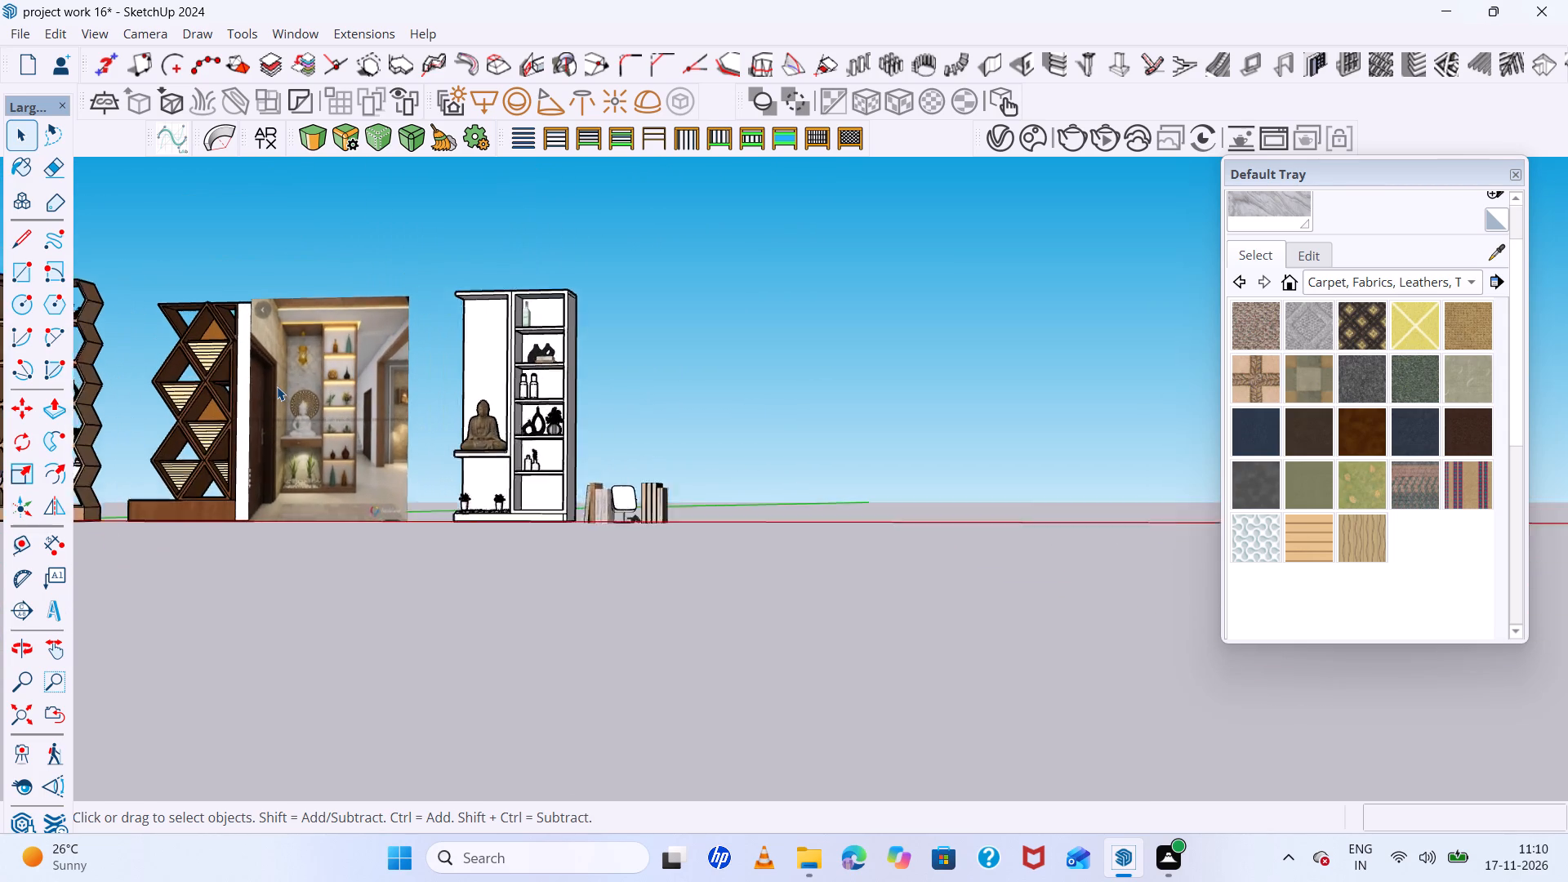
scroll(277, 386, up, 6)
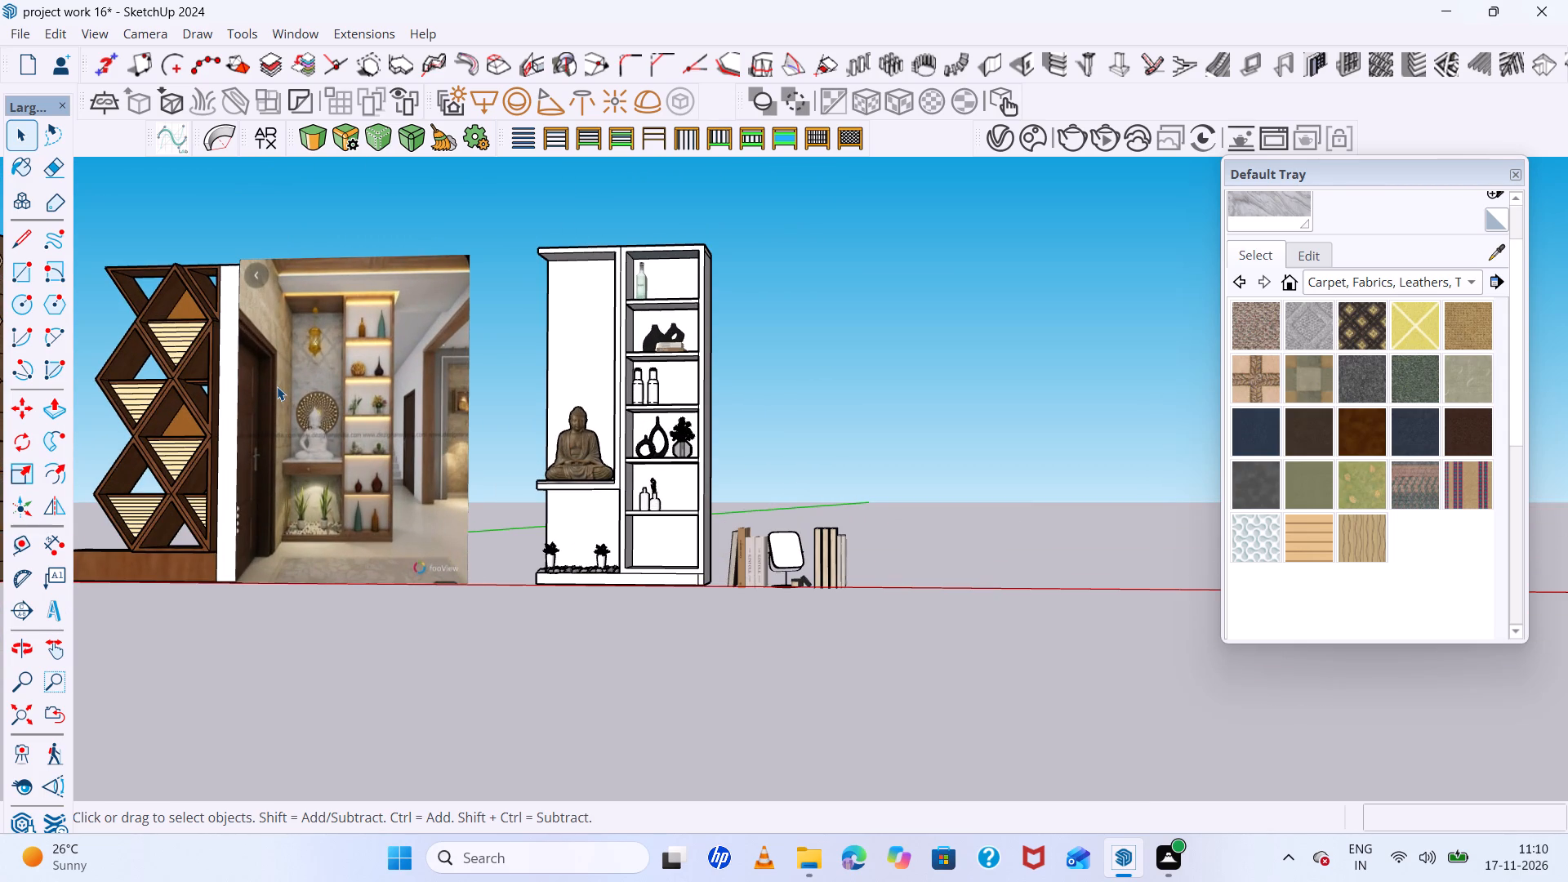
scroll(276, 386, down, 4)
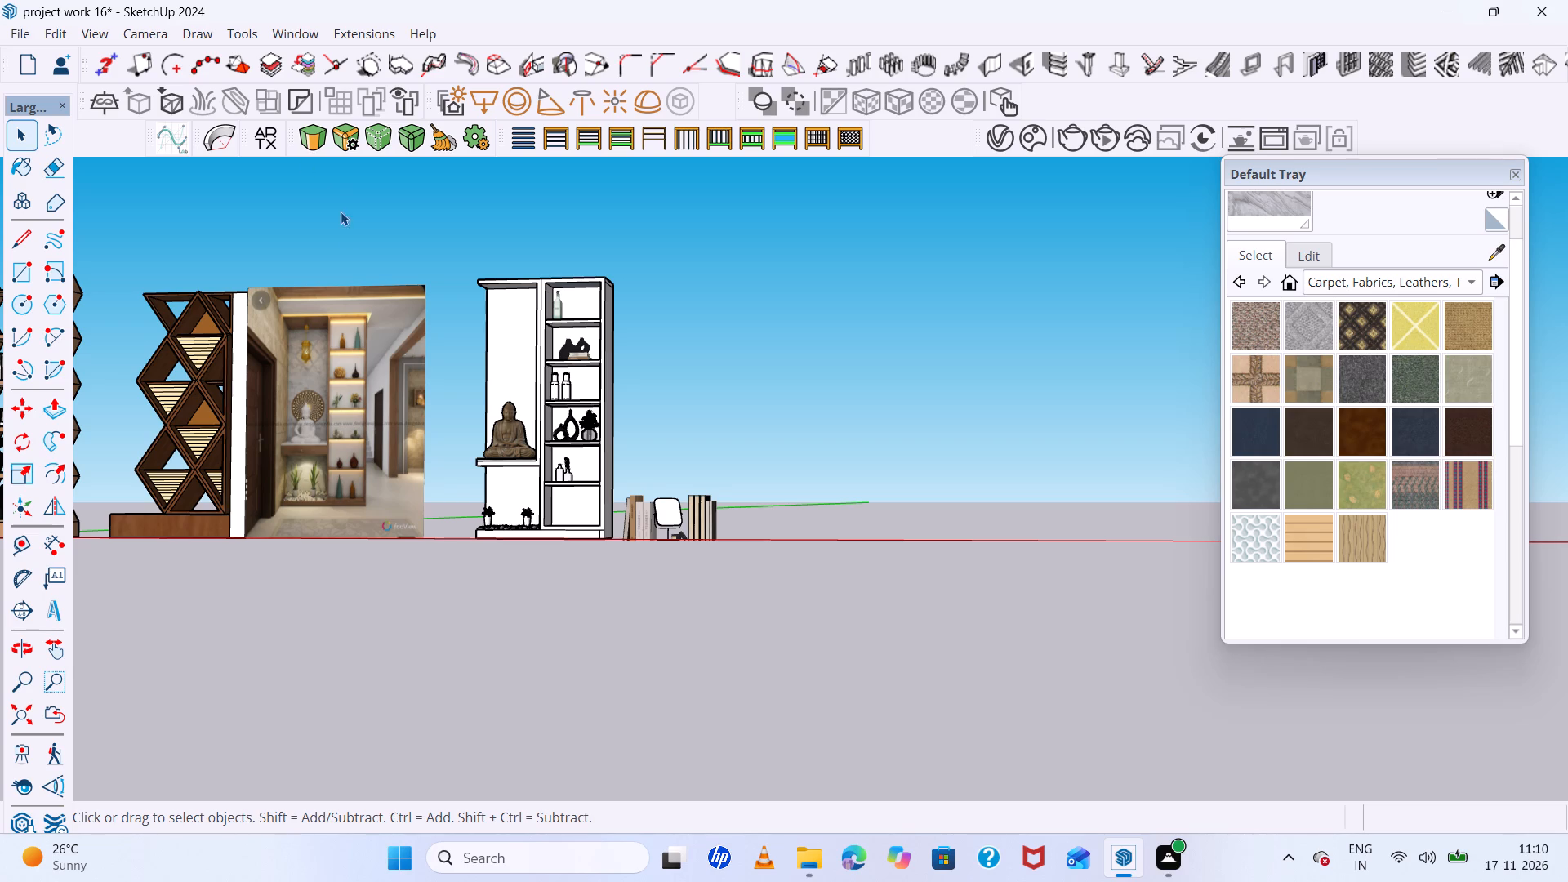
scroll(470, 379, up, 12)
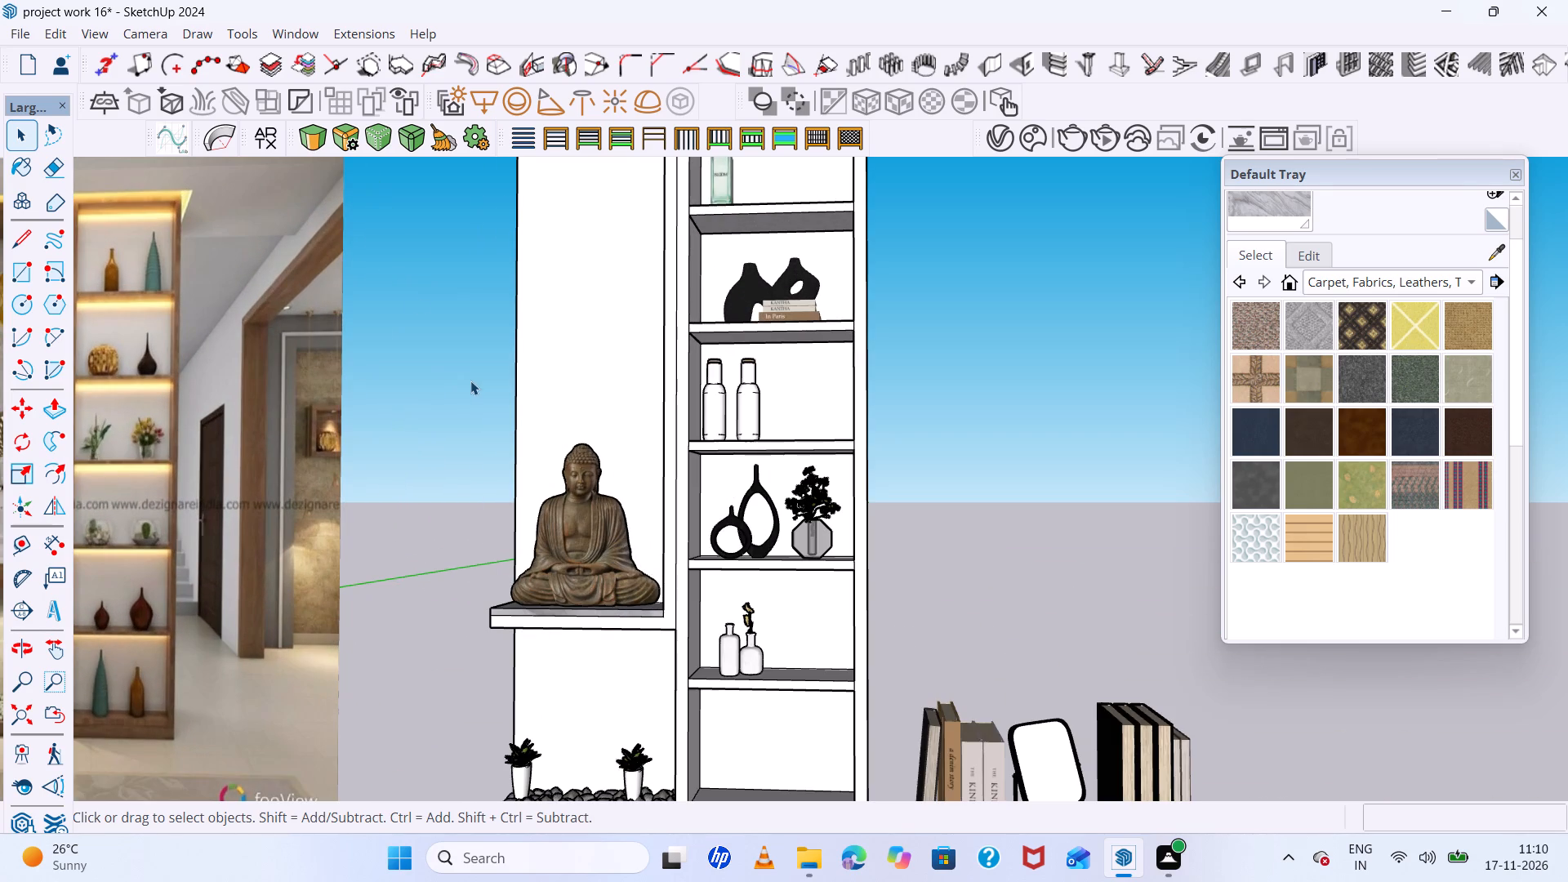
Search the 3D Warehouse for jali models.
click(304, 32)
scroll(367, 244, down, 6)
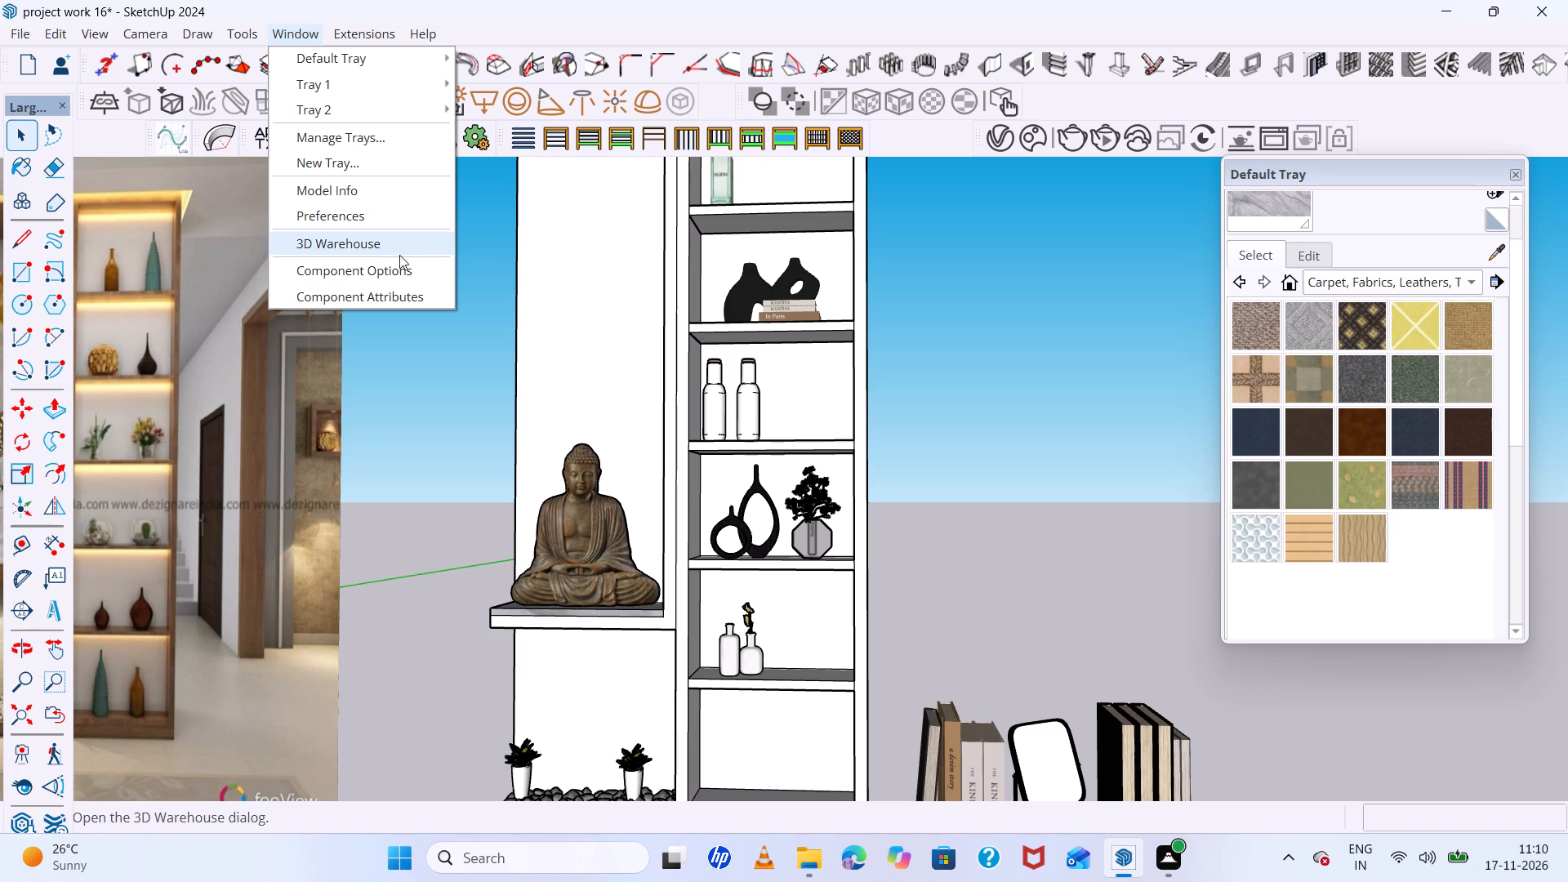
click(321, 244)
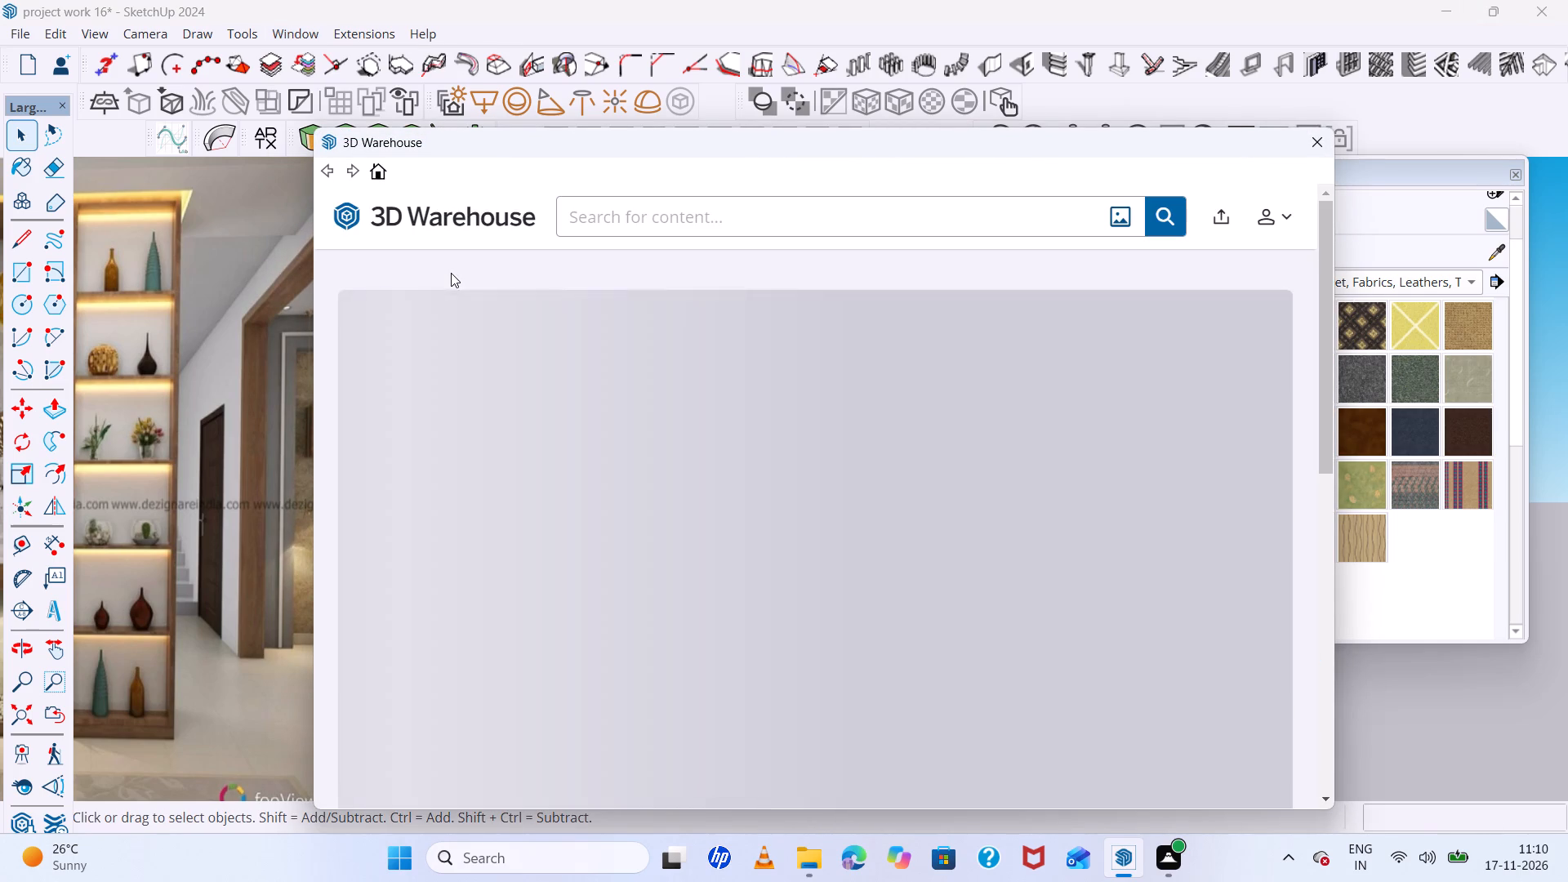
click(585, 222)
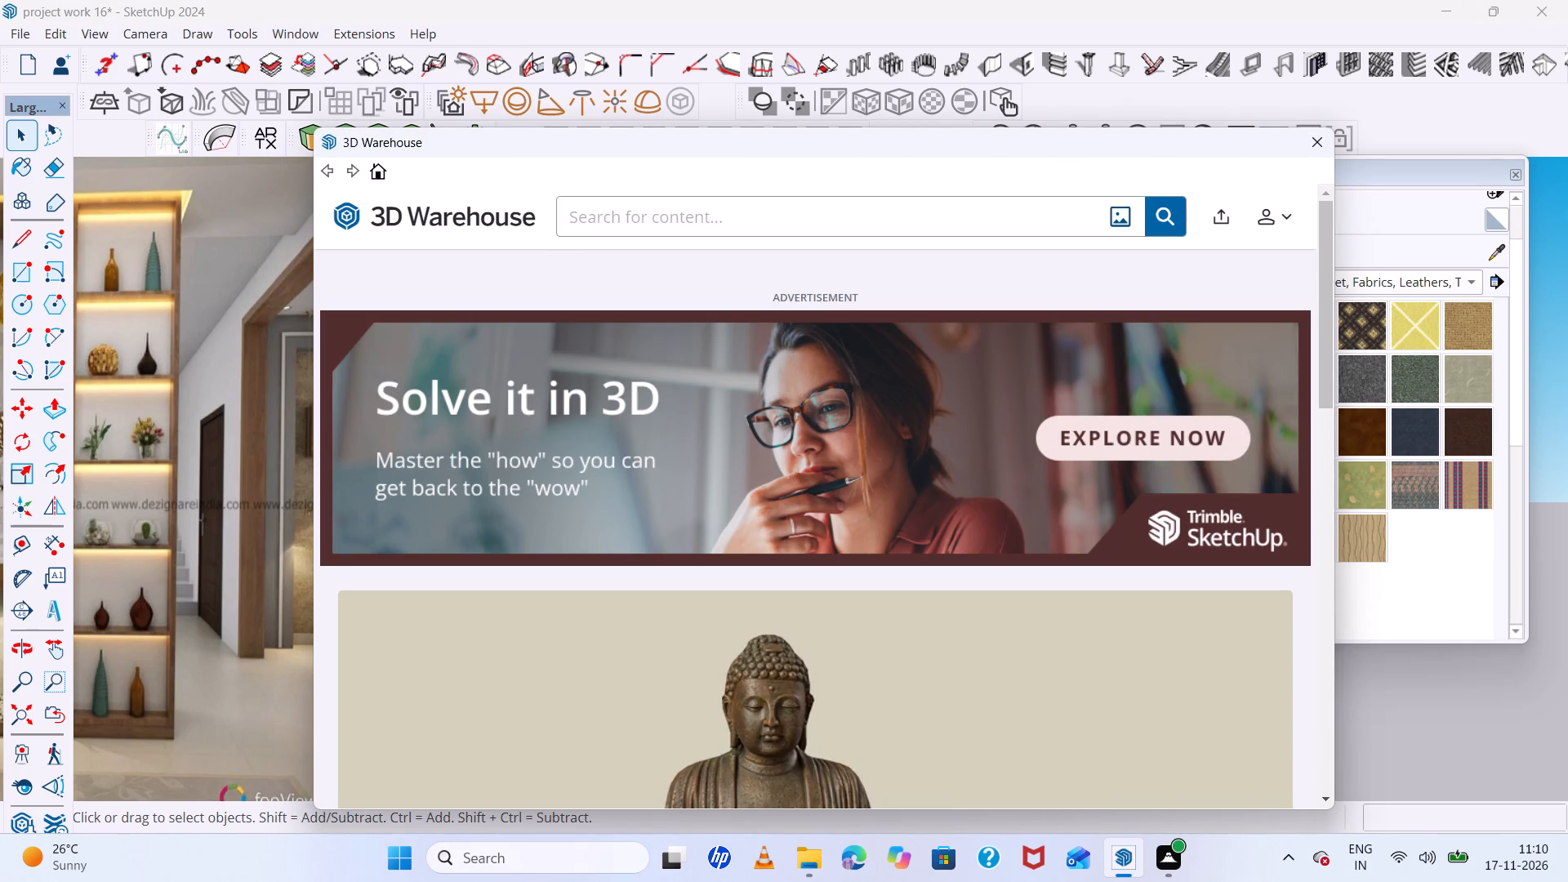
text(jil)
key(a)
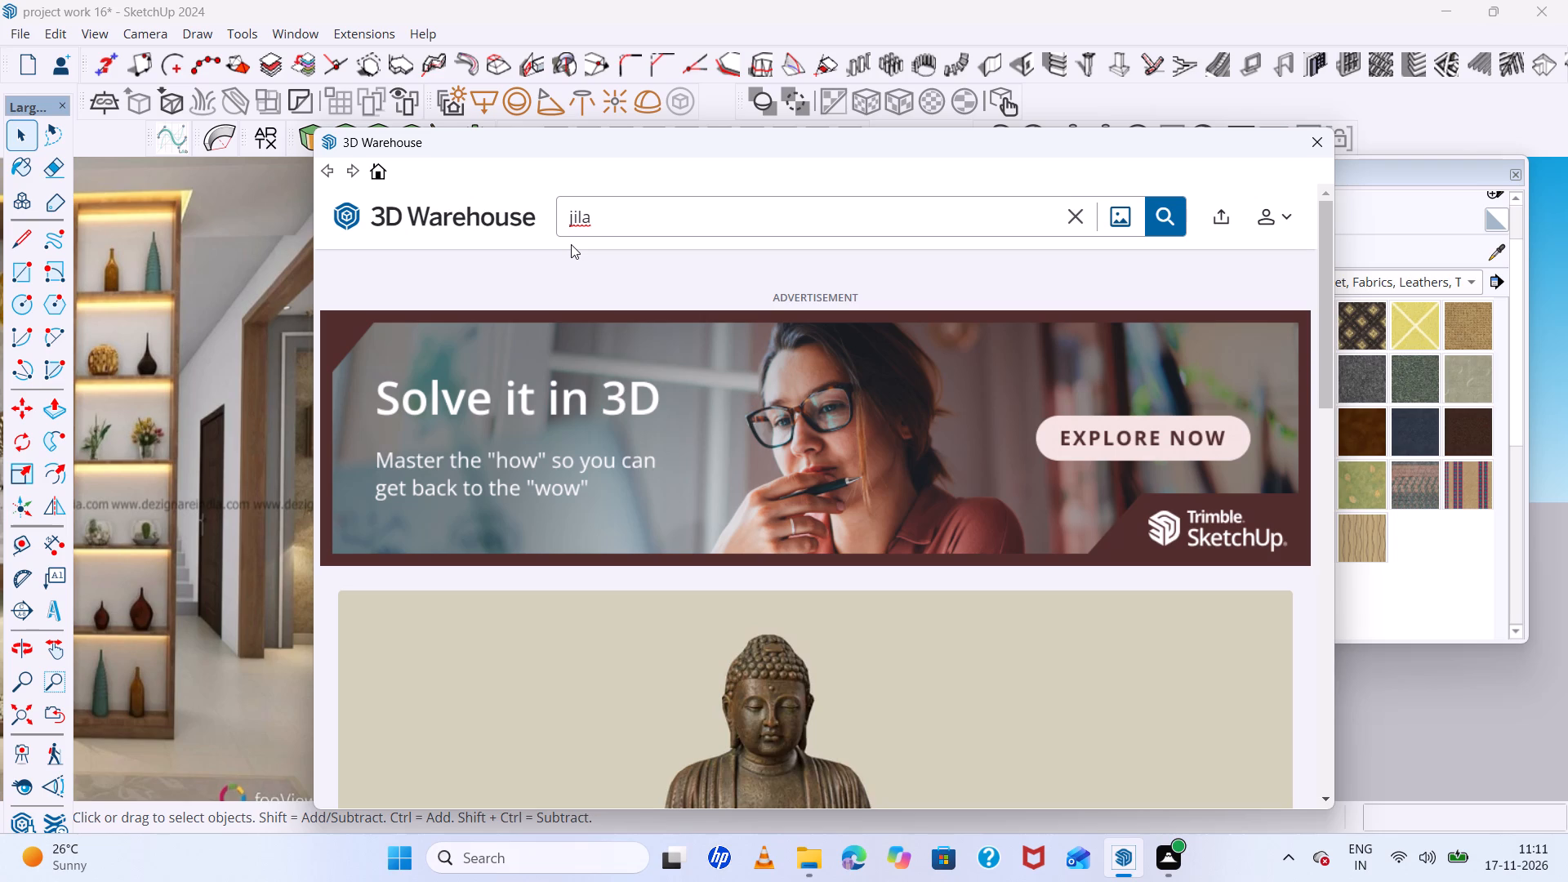
scroll(49, 245, down, 1)
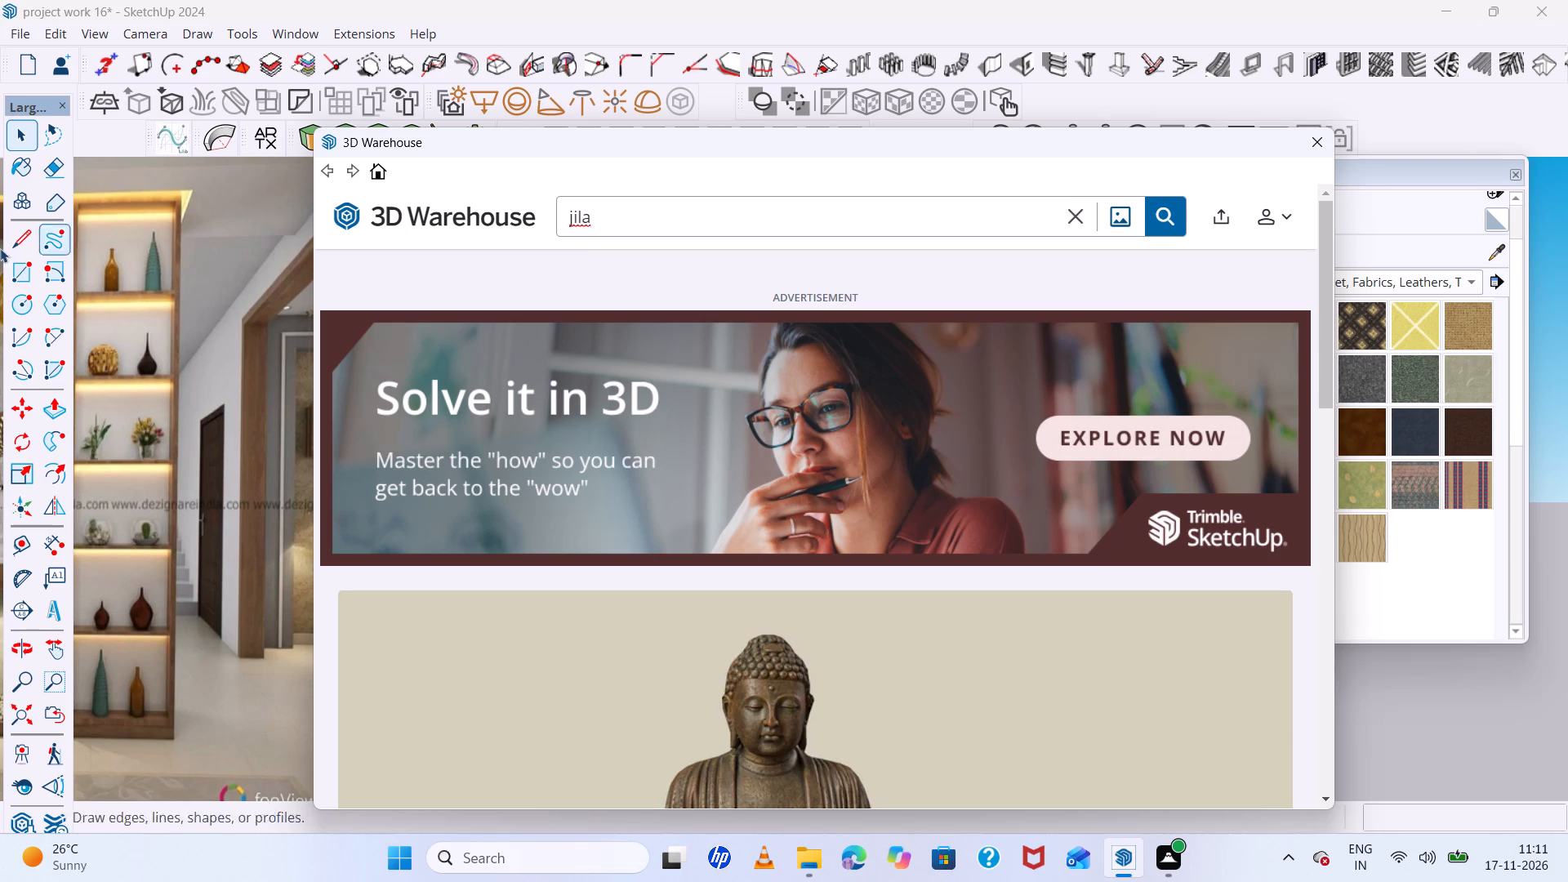
scroll(684, 240, down, 1)
click(625, 225)
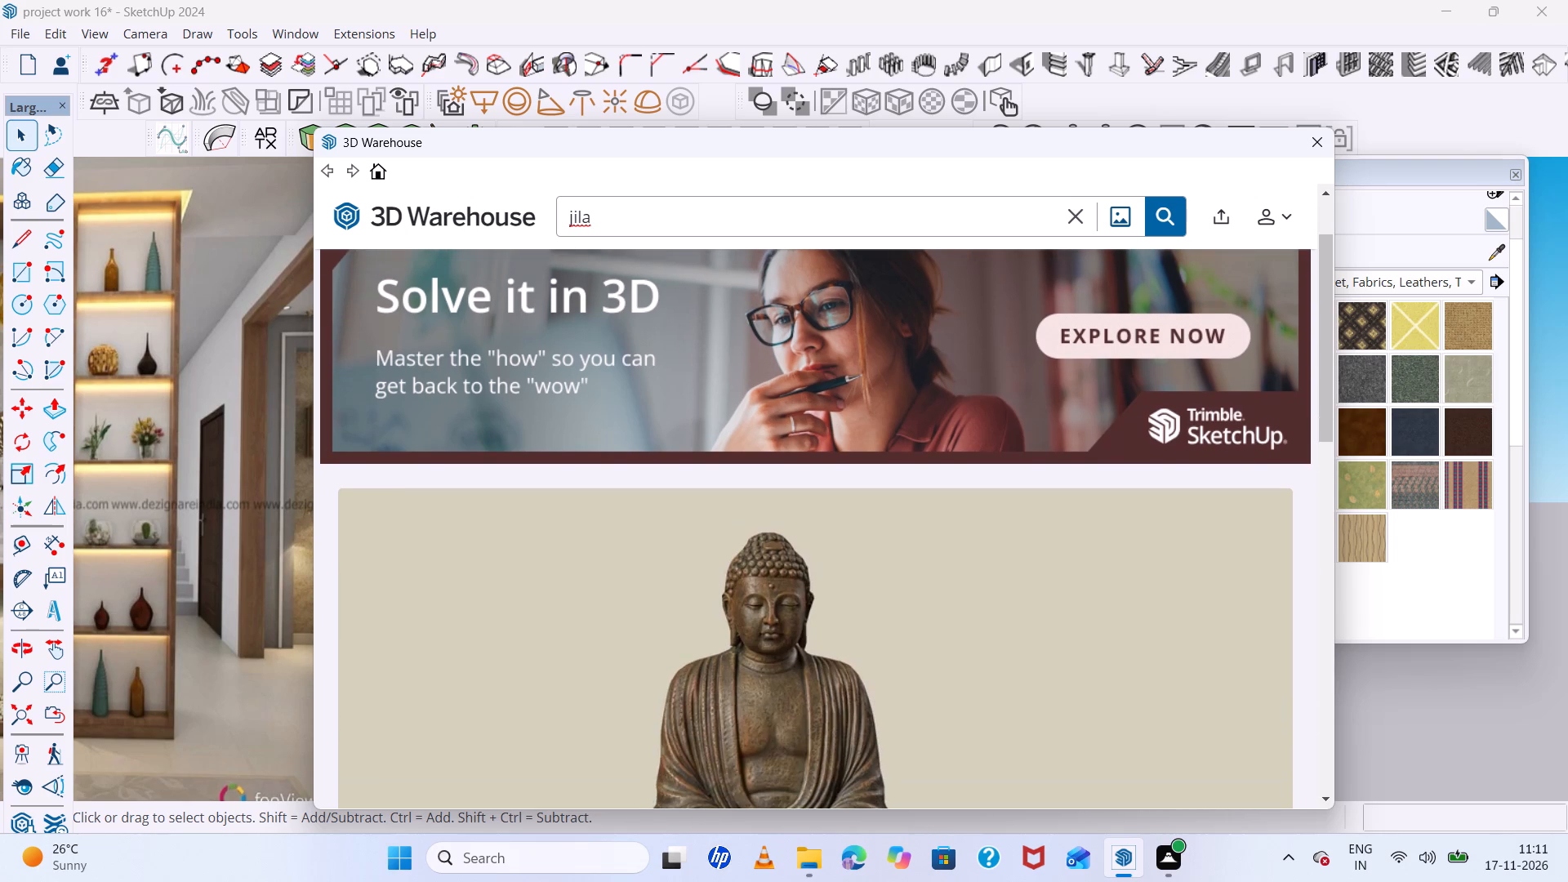
key(BackSpace)
key(BackSpace)
key(BackSpace)
text(ala)
key(BackSpace)
key(i)
key(Return)
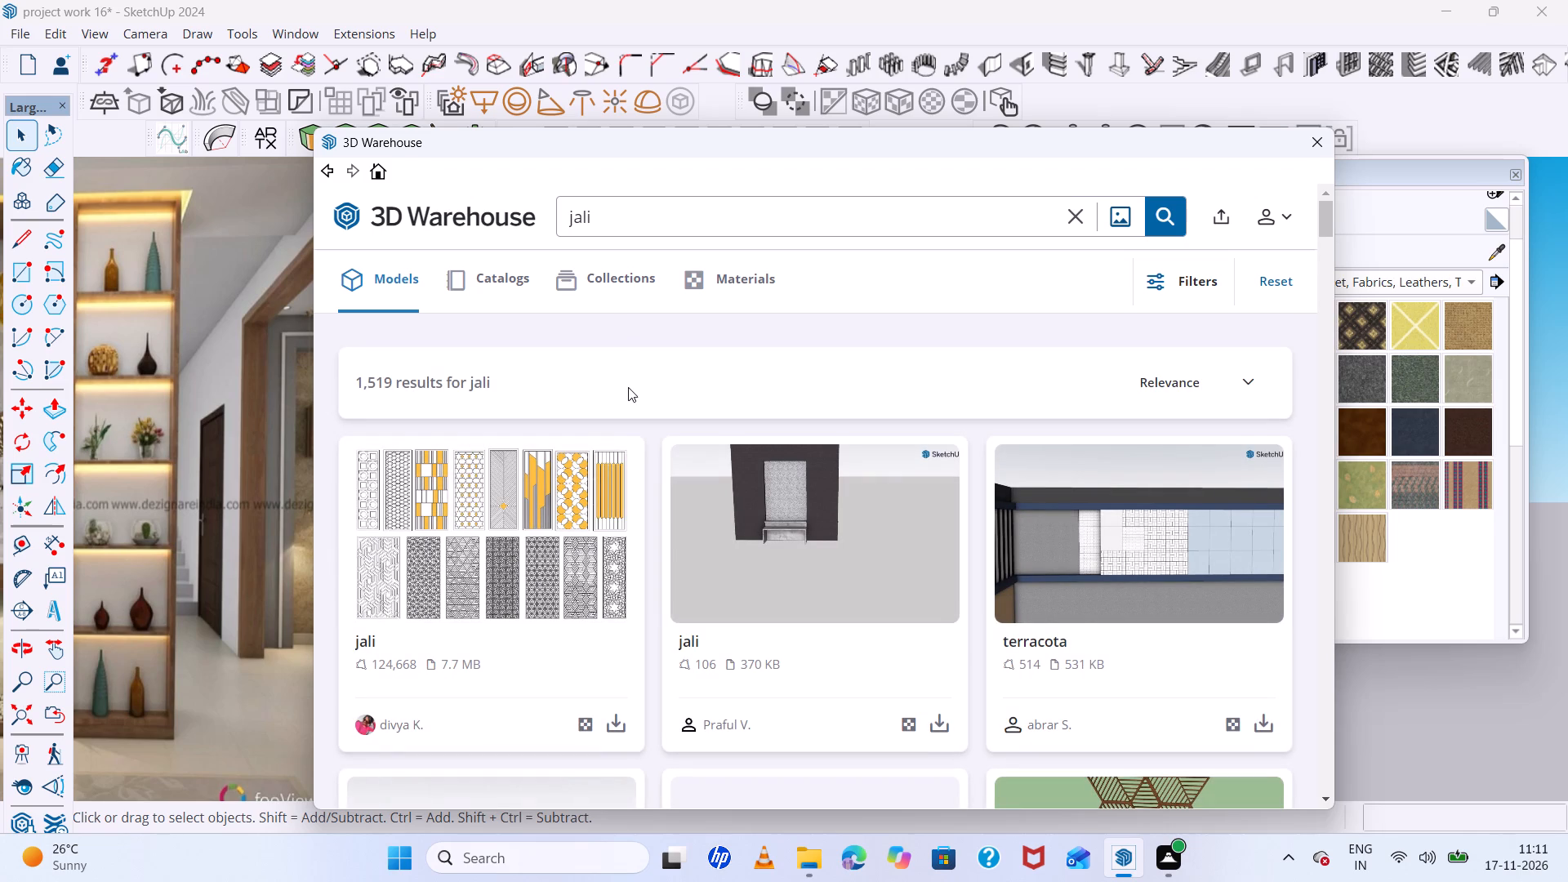
Browse the jali search results for a decorative panel suited to the wall behind the Buddha statue.
scroll(628, 387, down, 8)
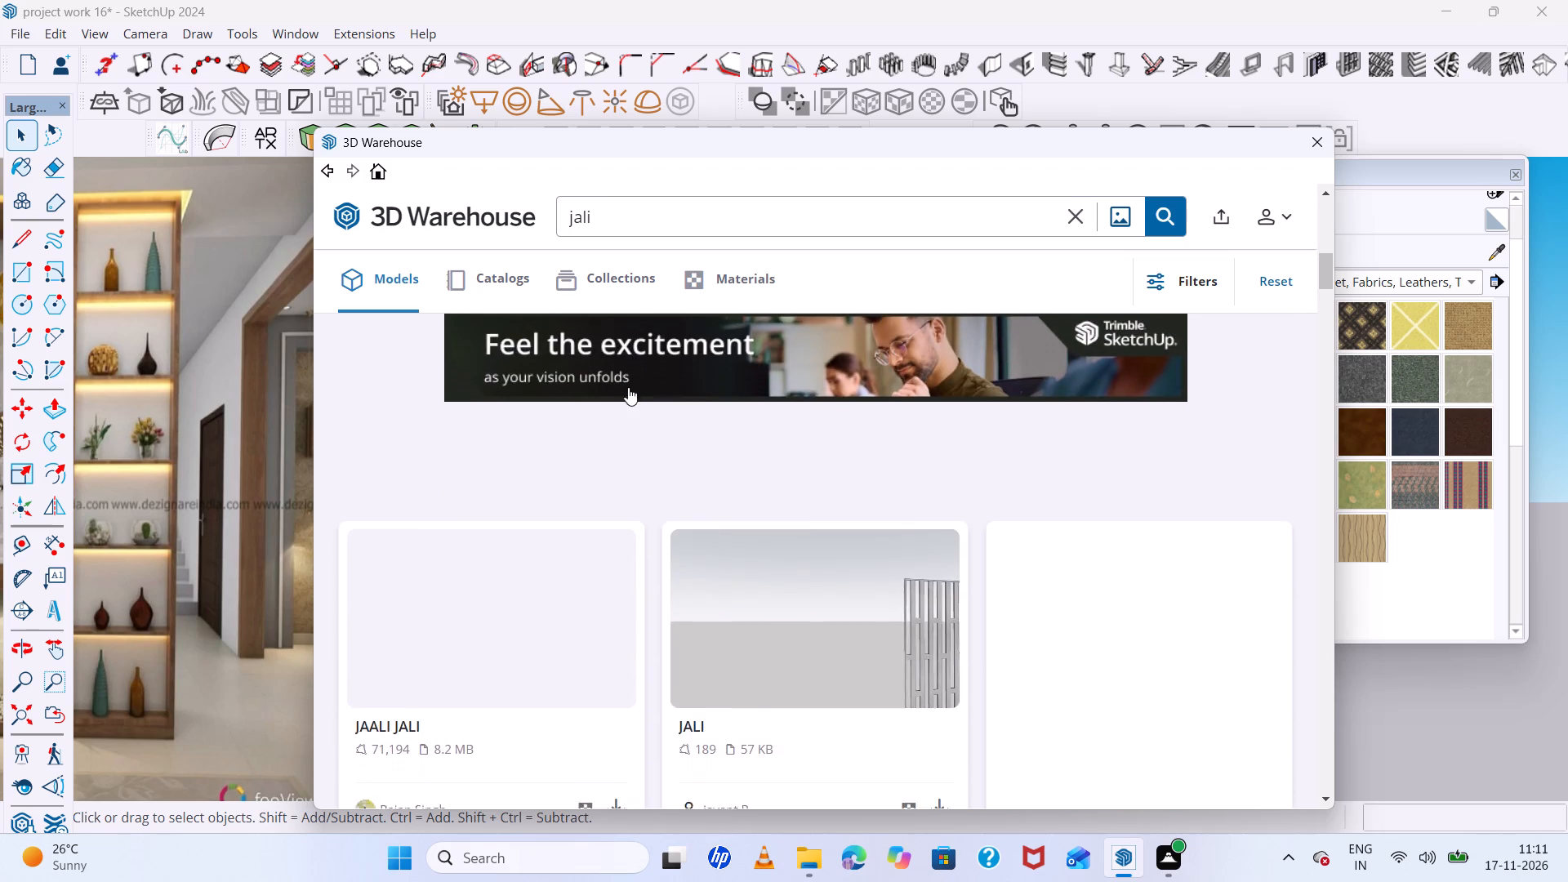
scroll(628, 387, down, 6)
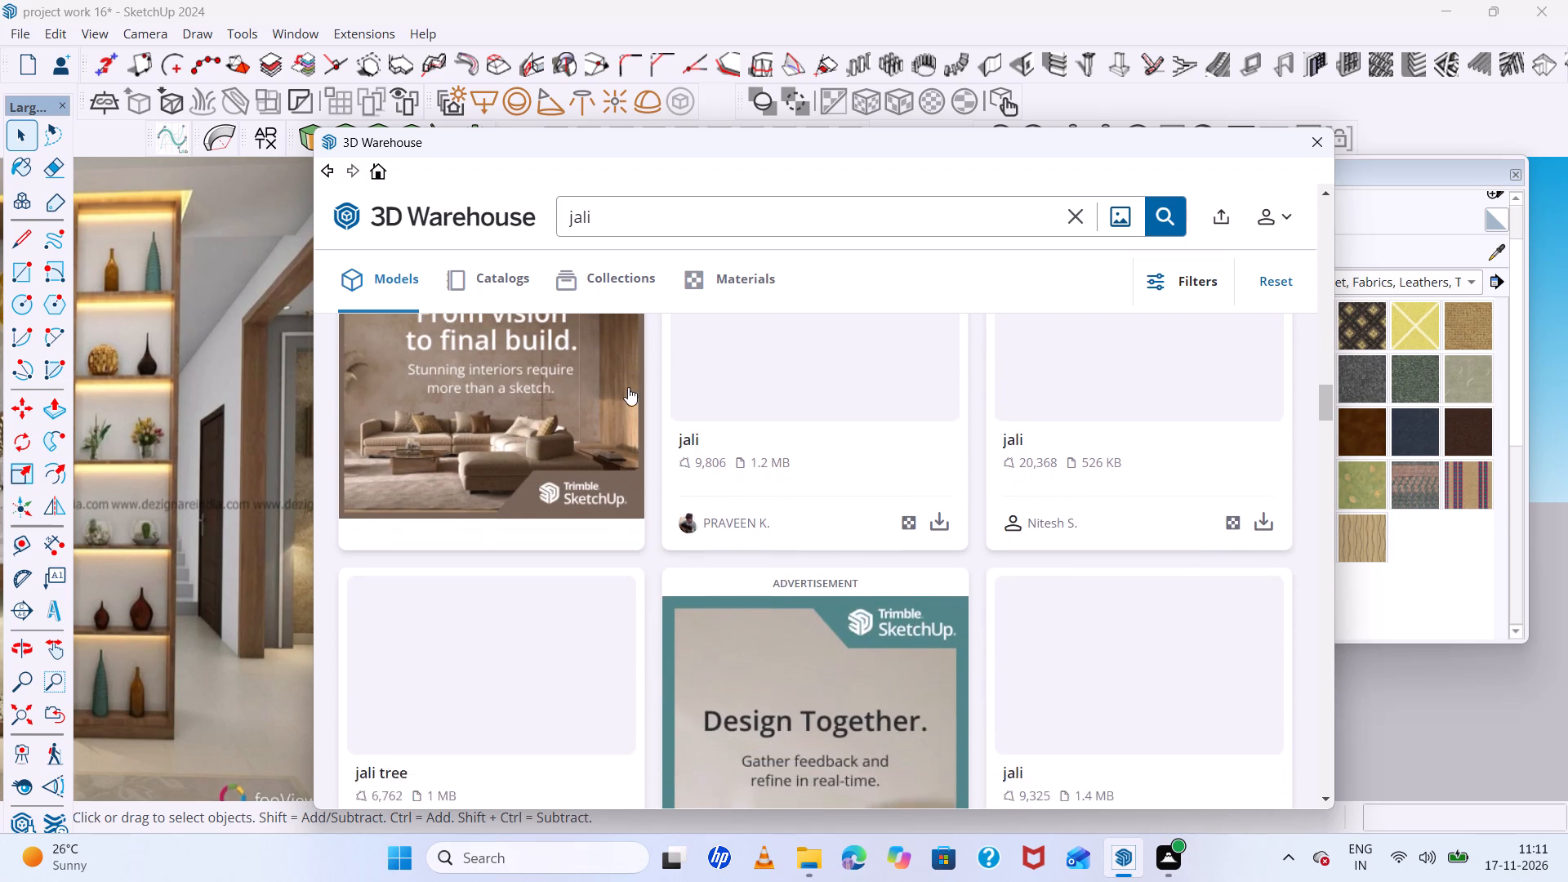
scroll(628, 387, down, 1)
scroll(628, 387, left, 1)
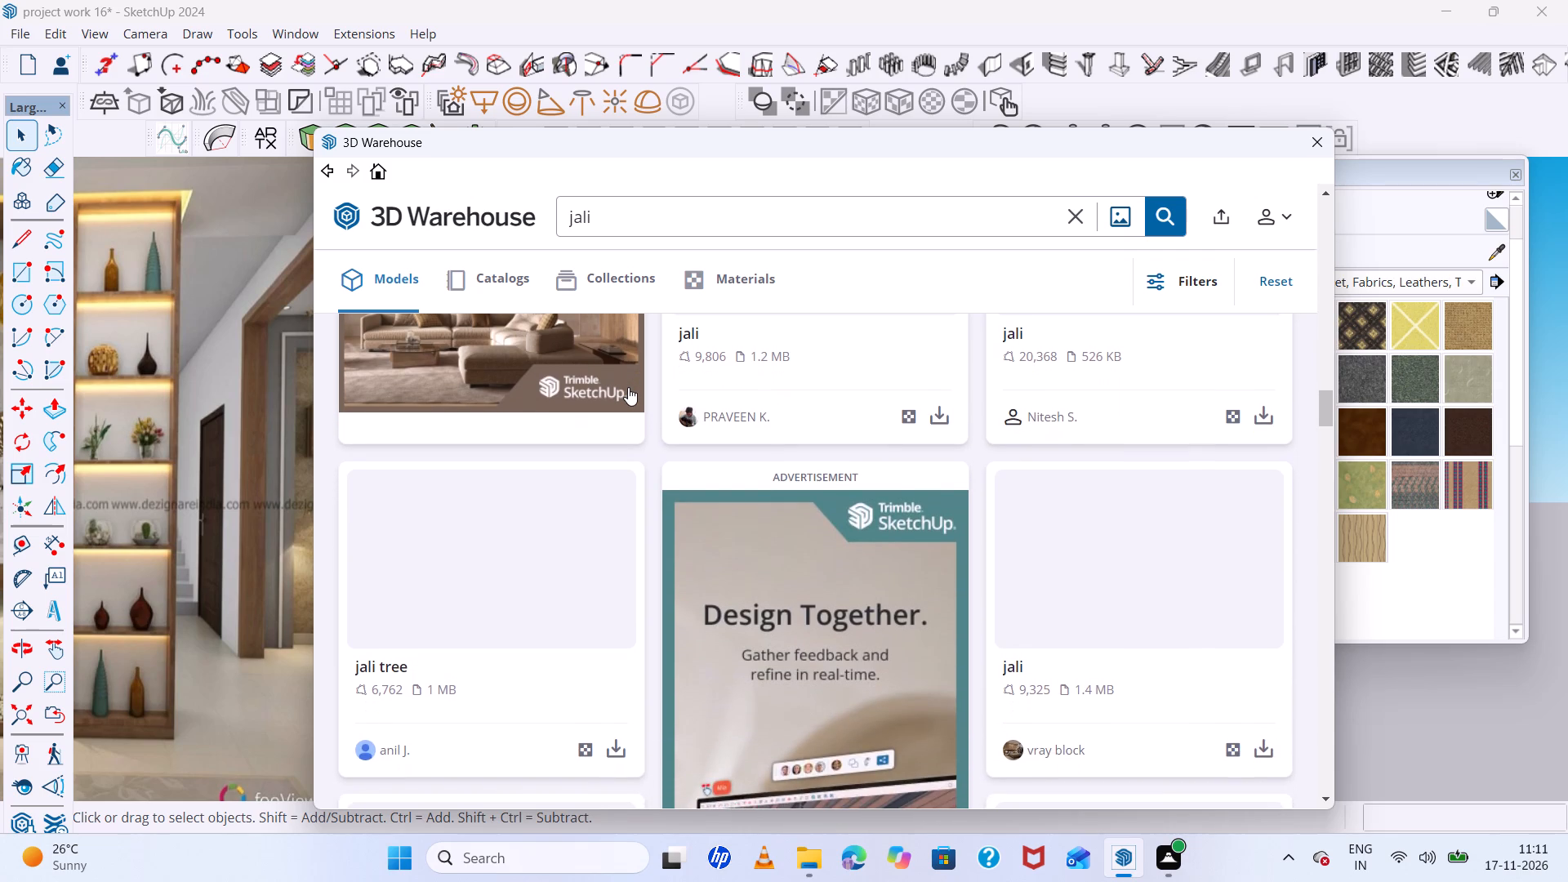
scroll(628, 387, up, 3)
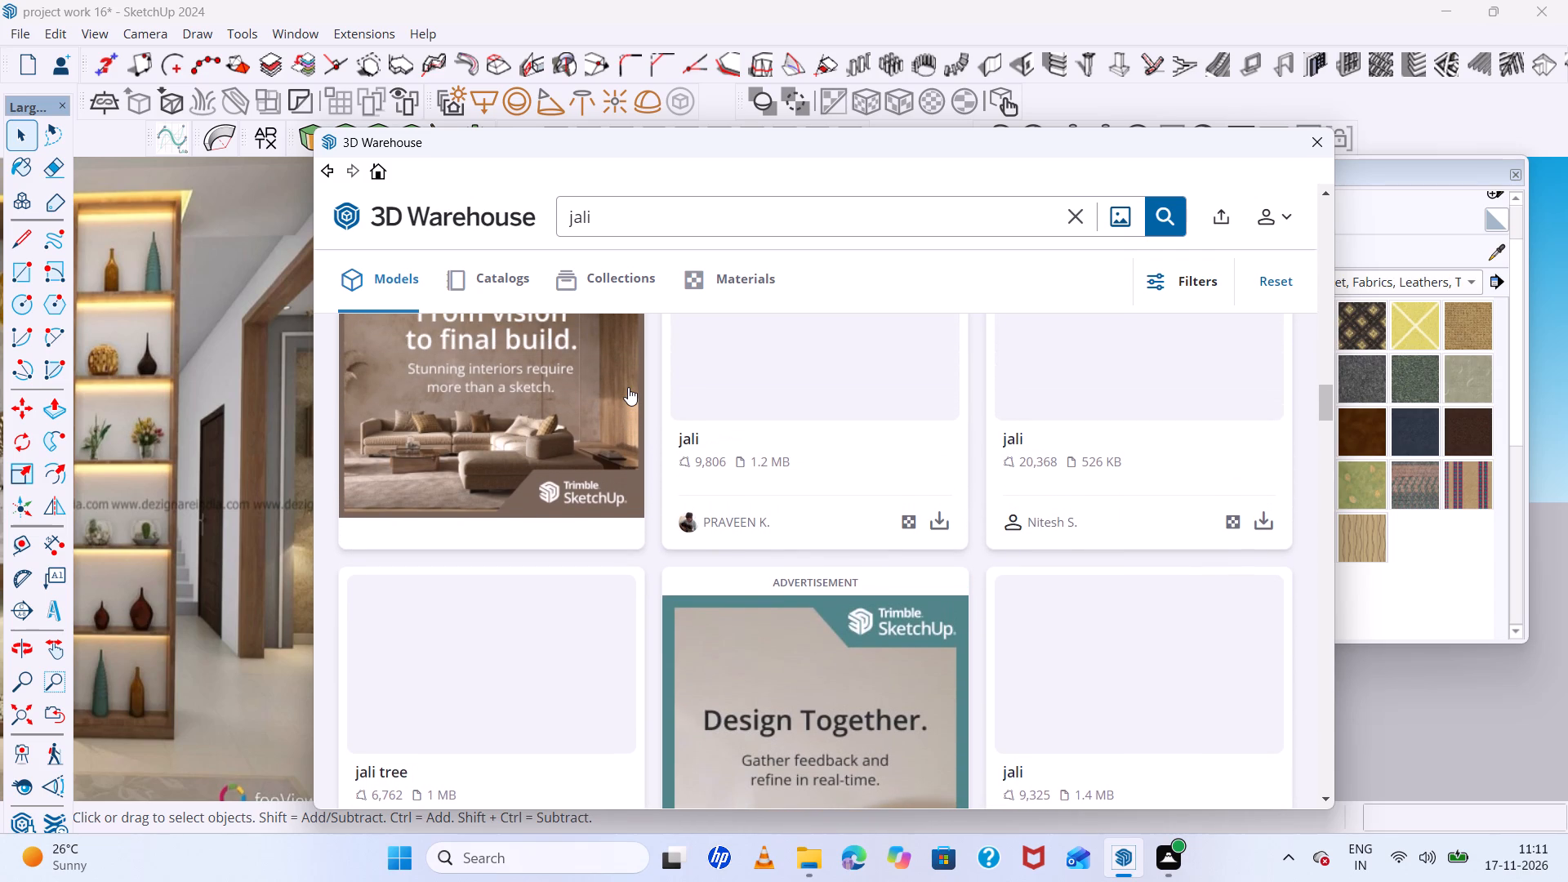
scroll(628, 387, up, 1)
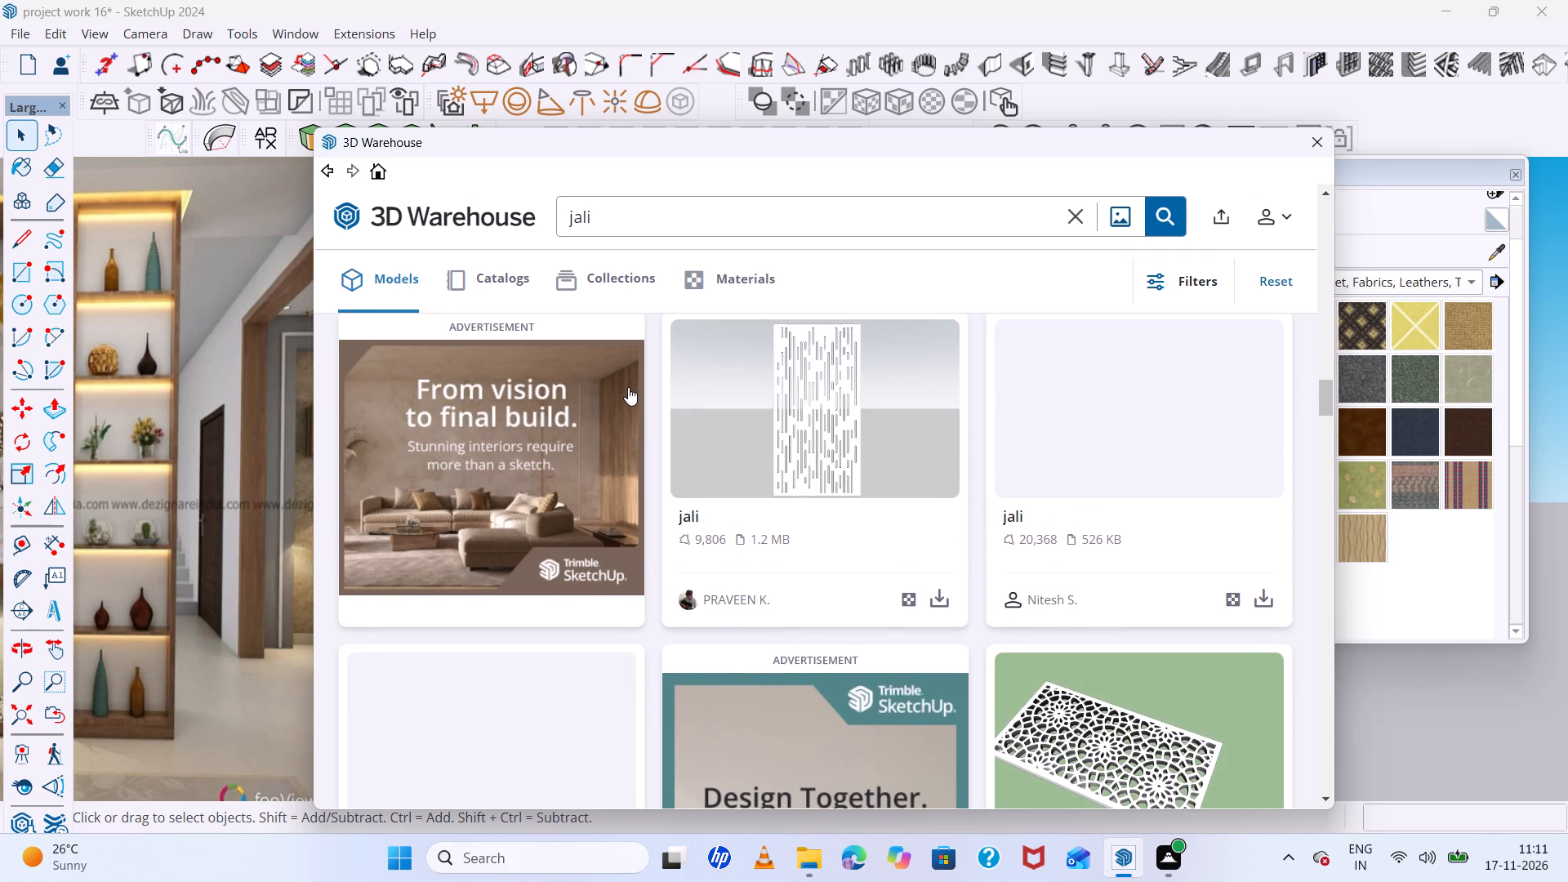
scroll(628, 387, down, 2)
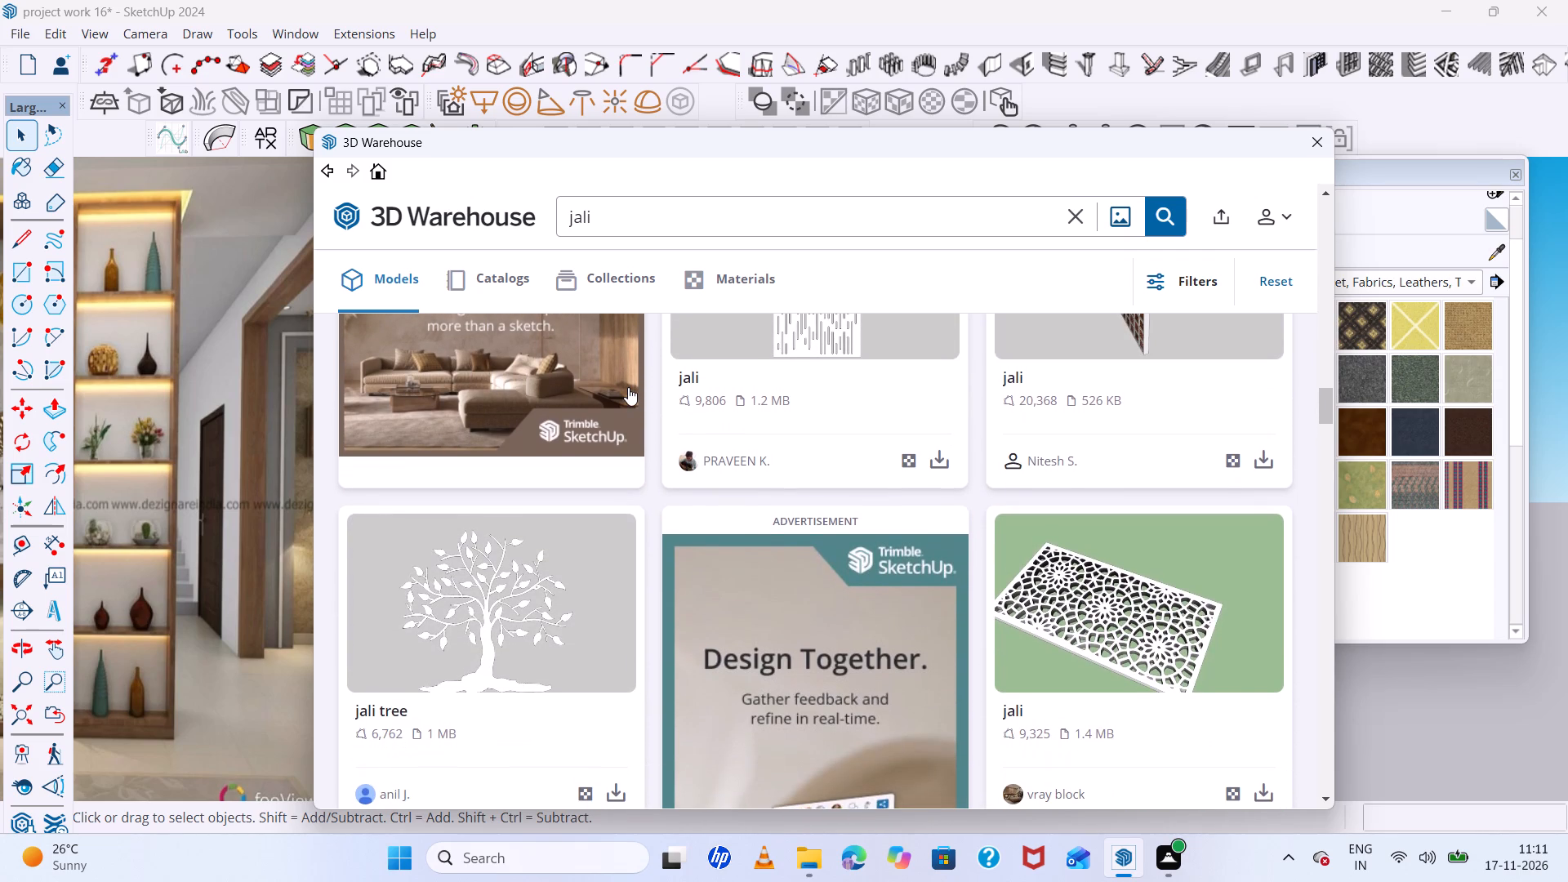
scroll(628, 387, down, 3)
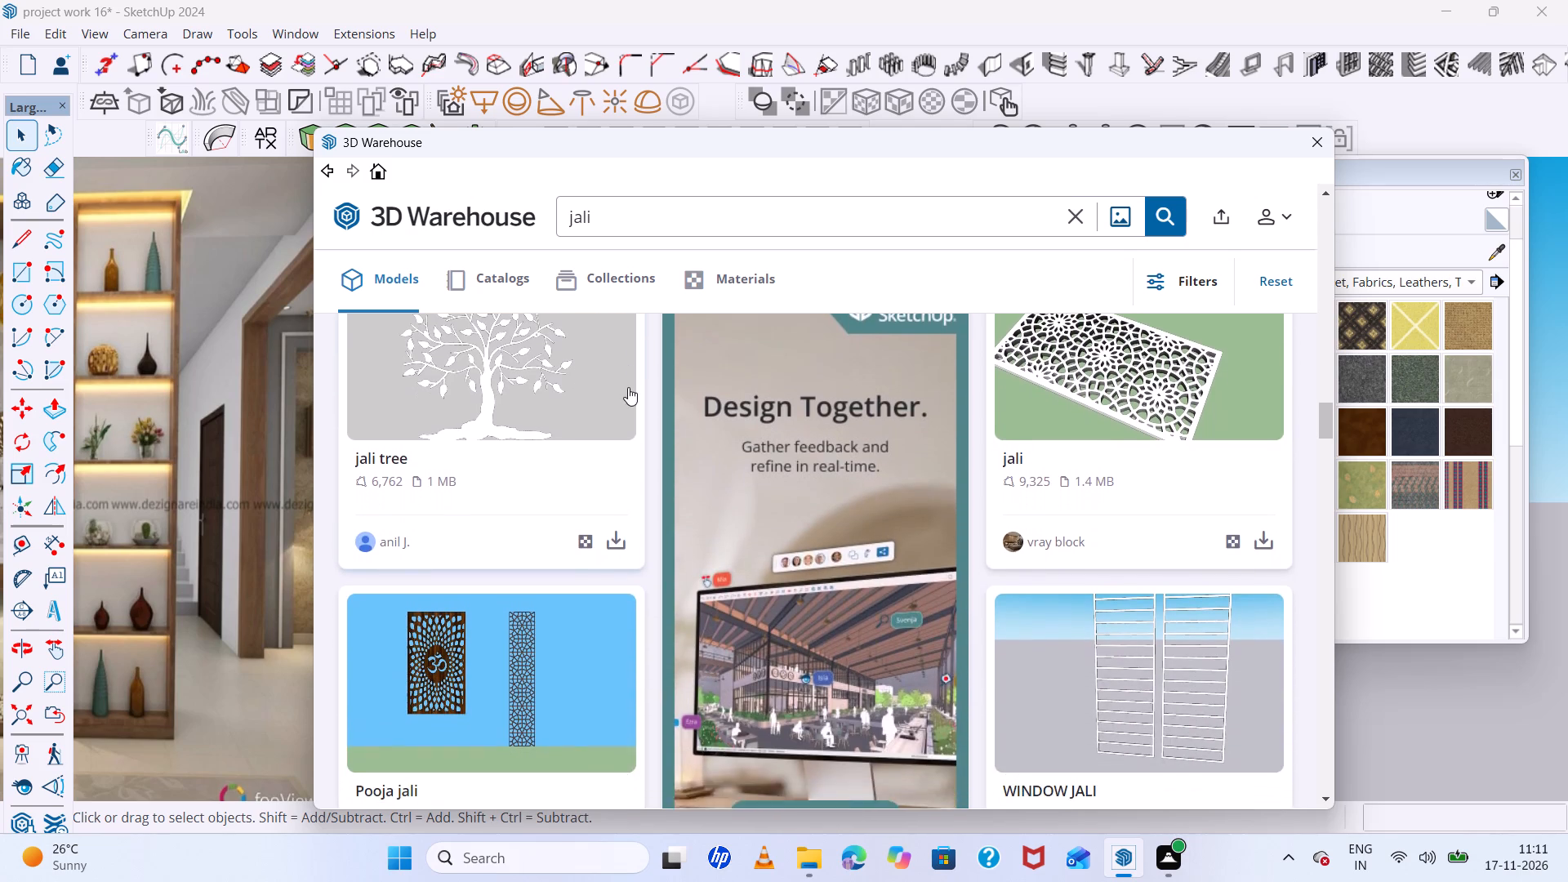
scroll(628, 387, down, 1)
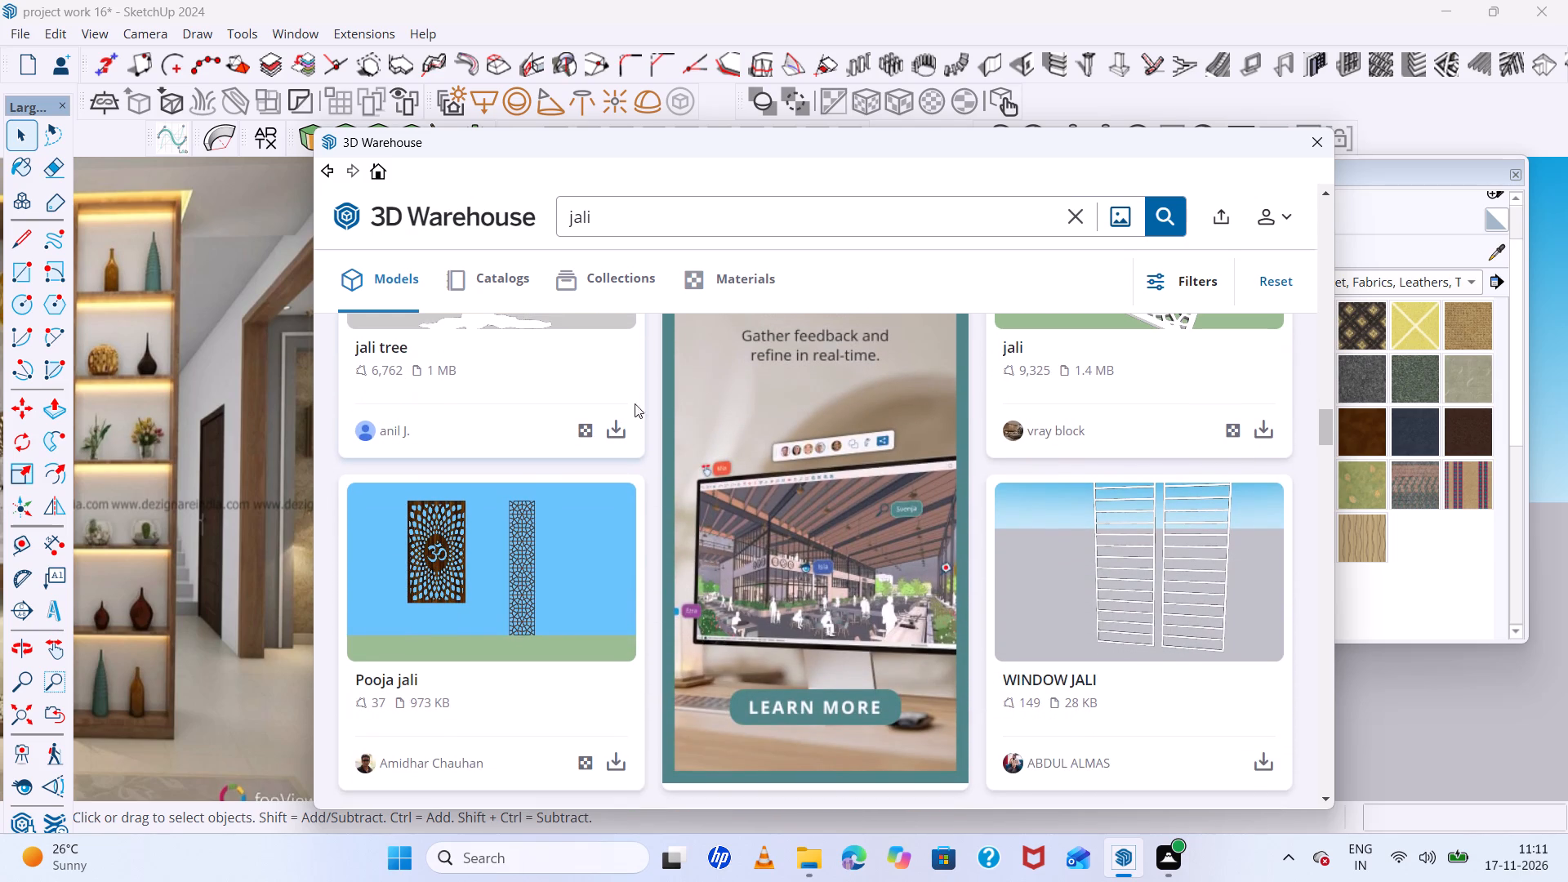
scroll(630, 559, down, 3)
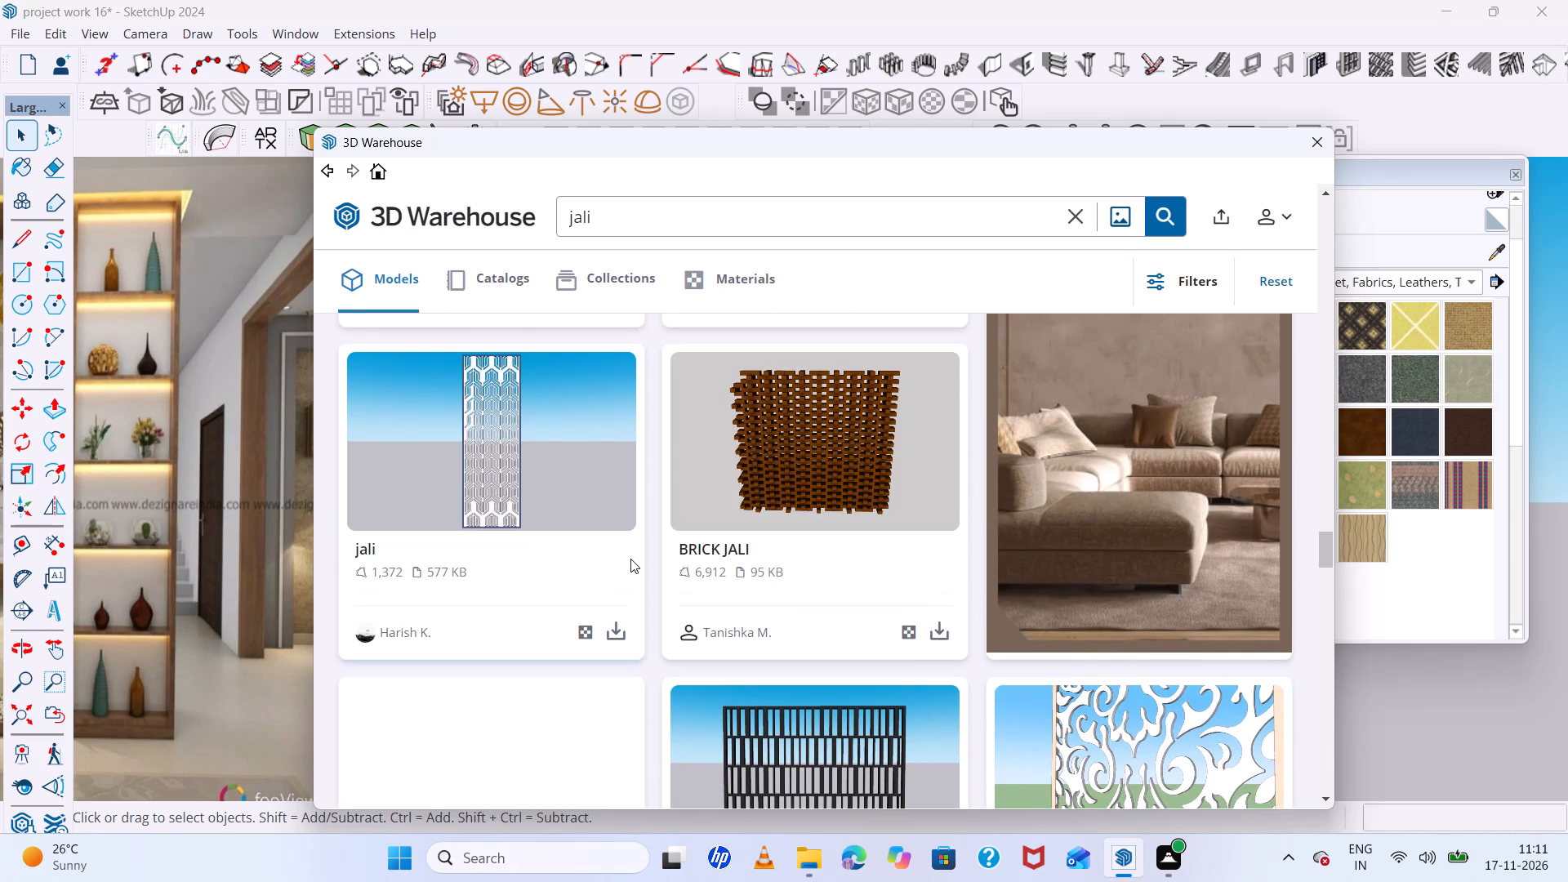
scroll(630, 559, up, 2)
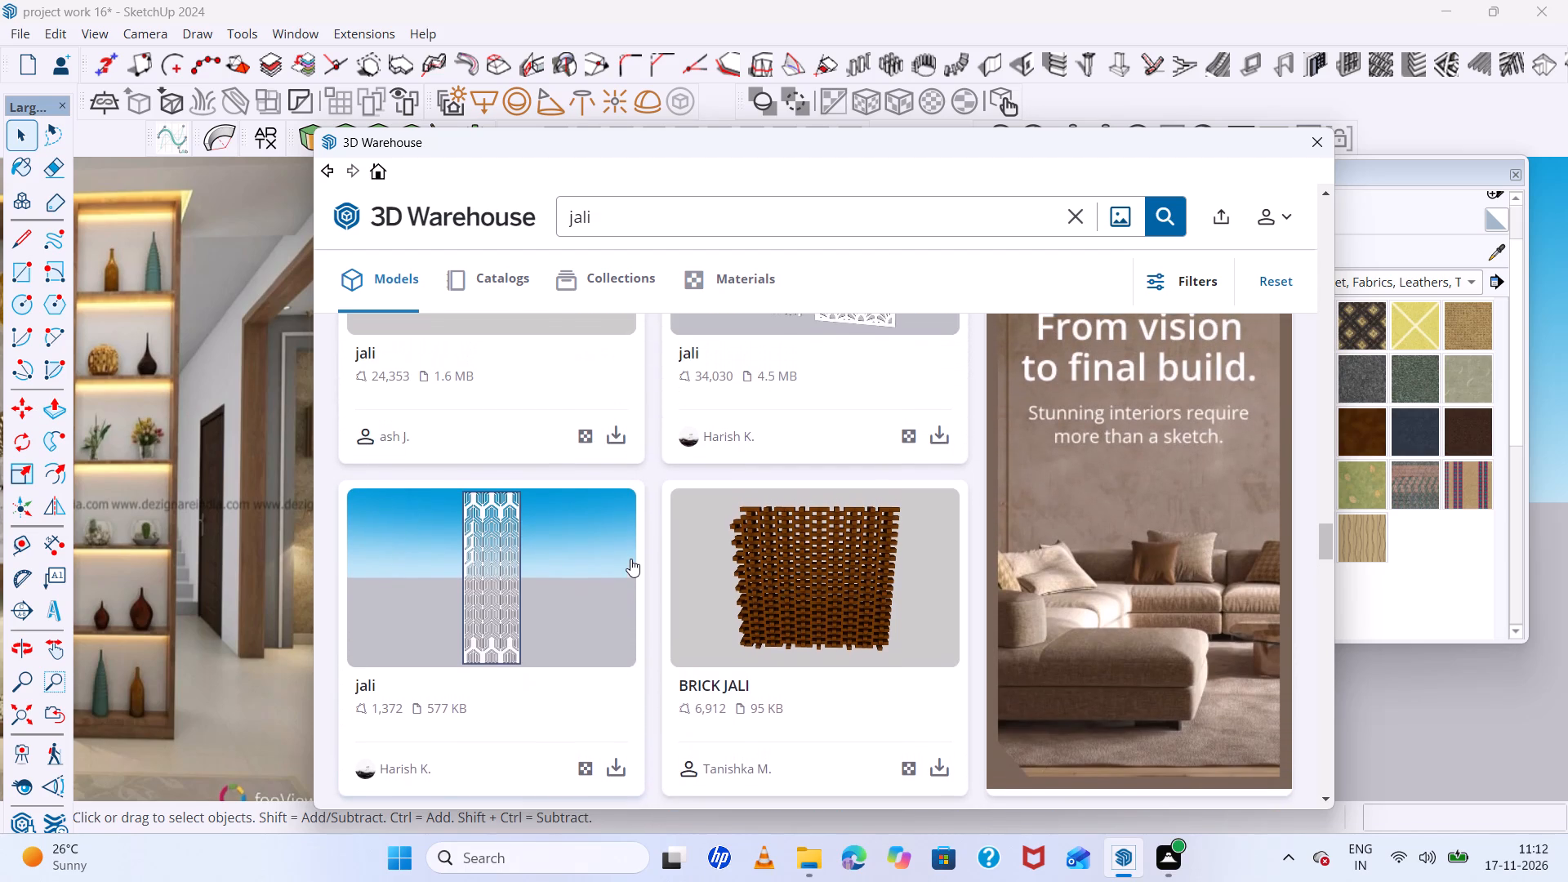
scroll(630, 559, up, 2)
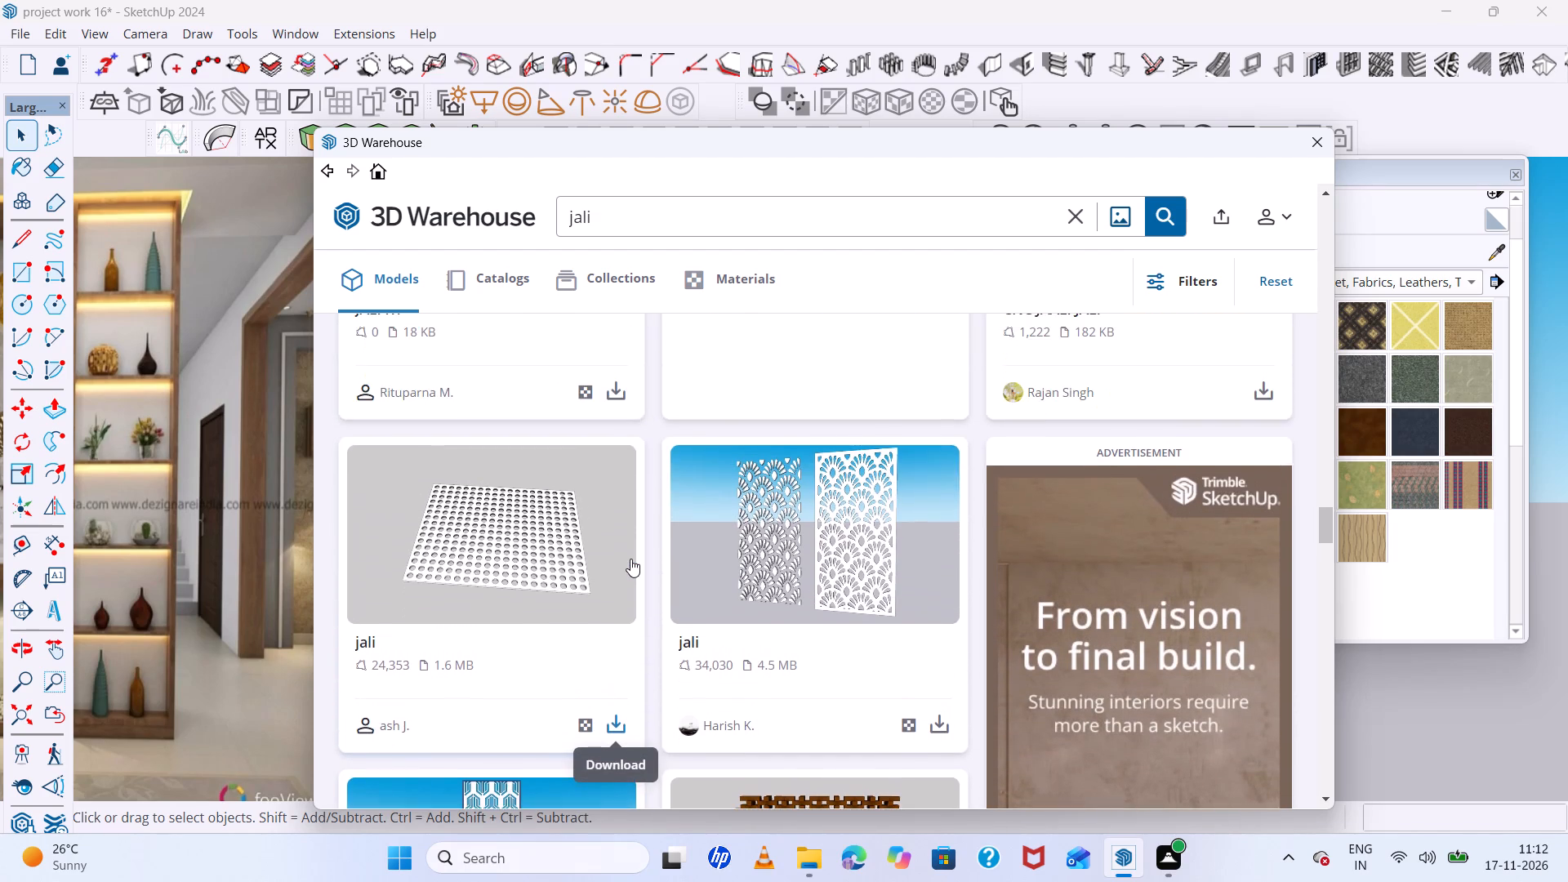
scroll(630, 559, up, 3)
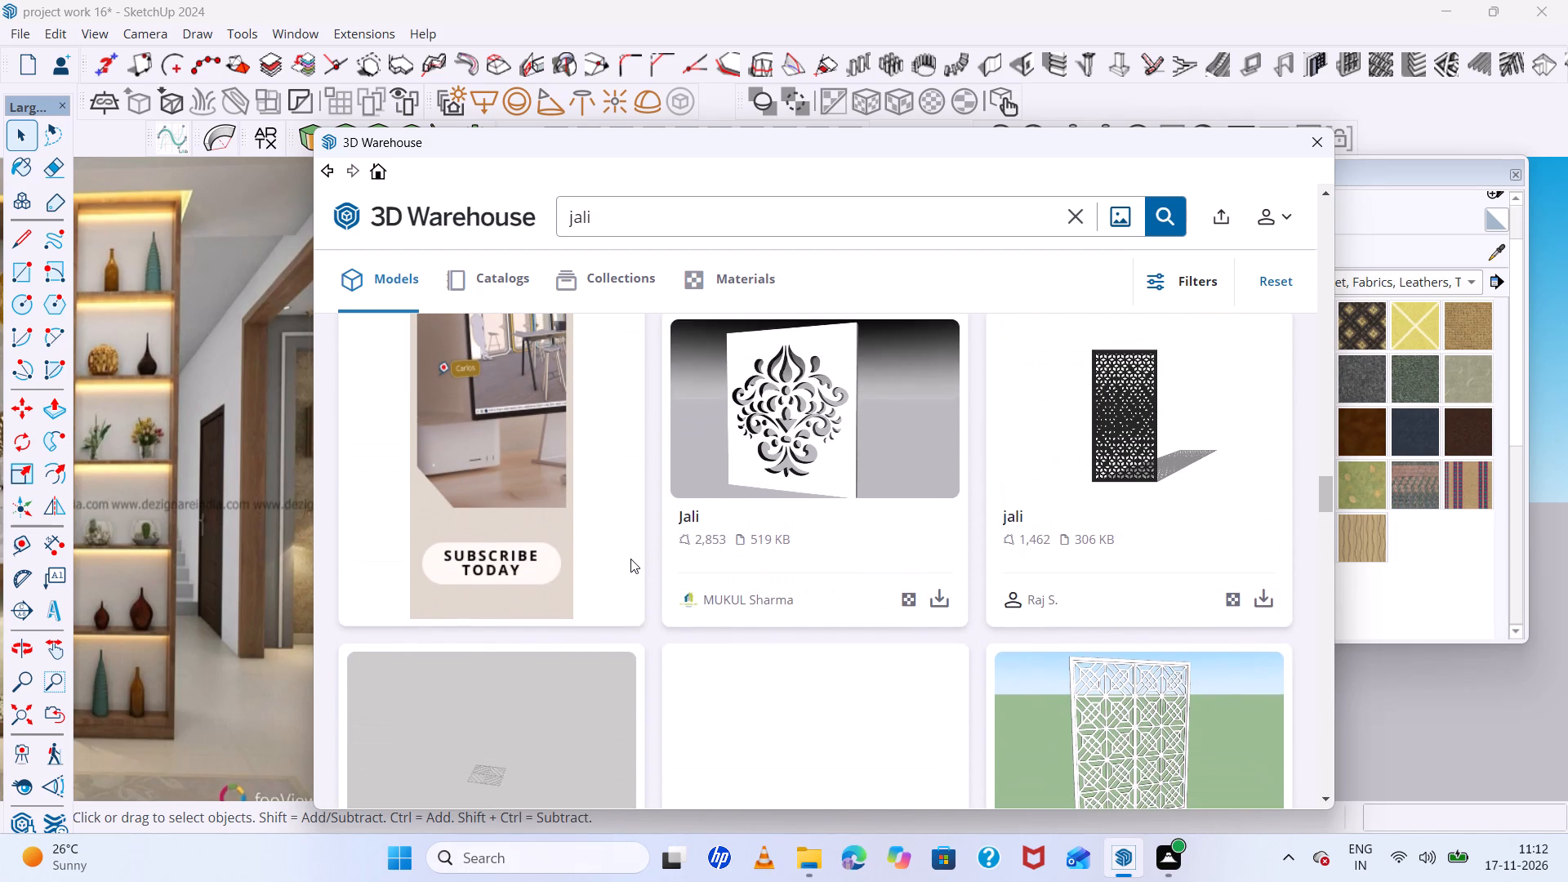
scroll(630, 559, down, 6)
scroll(630, 559, left, 1)
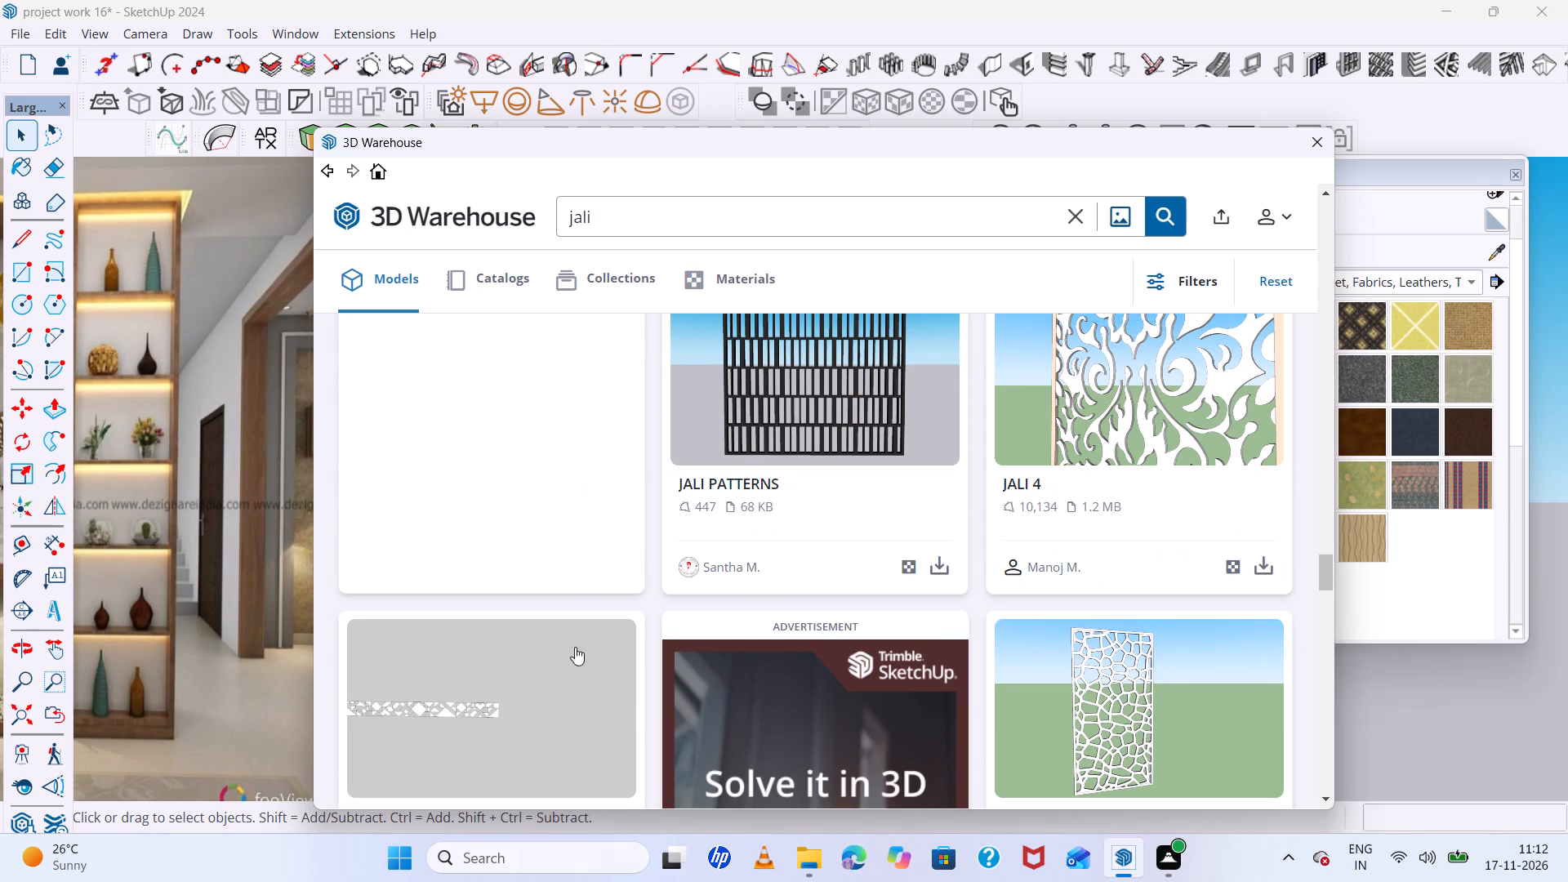
scroll(601, 596, down, 4)
scroll(602, 595, up, 5)
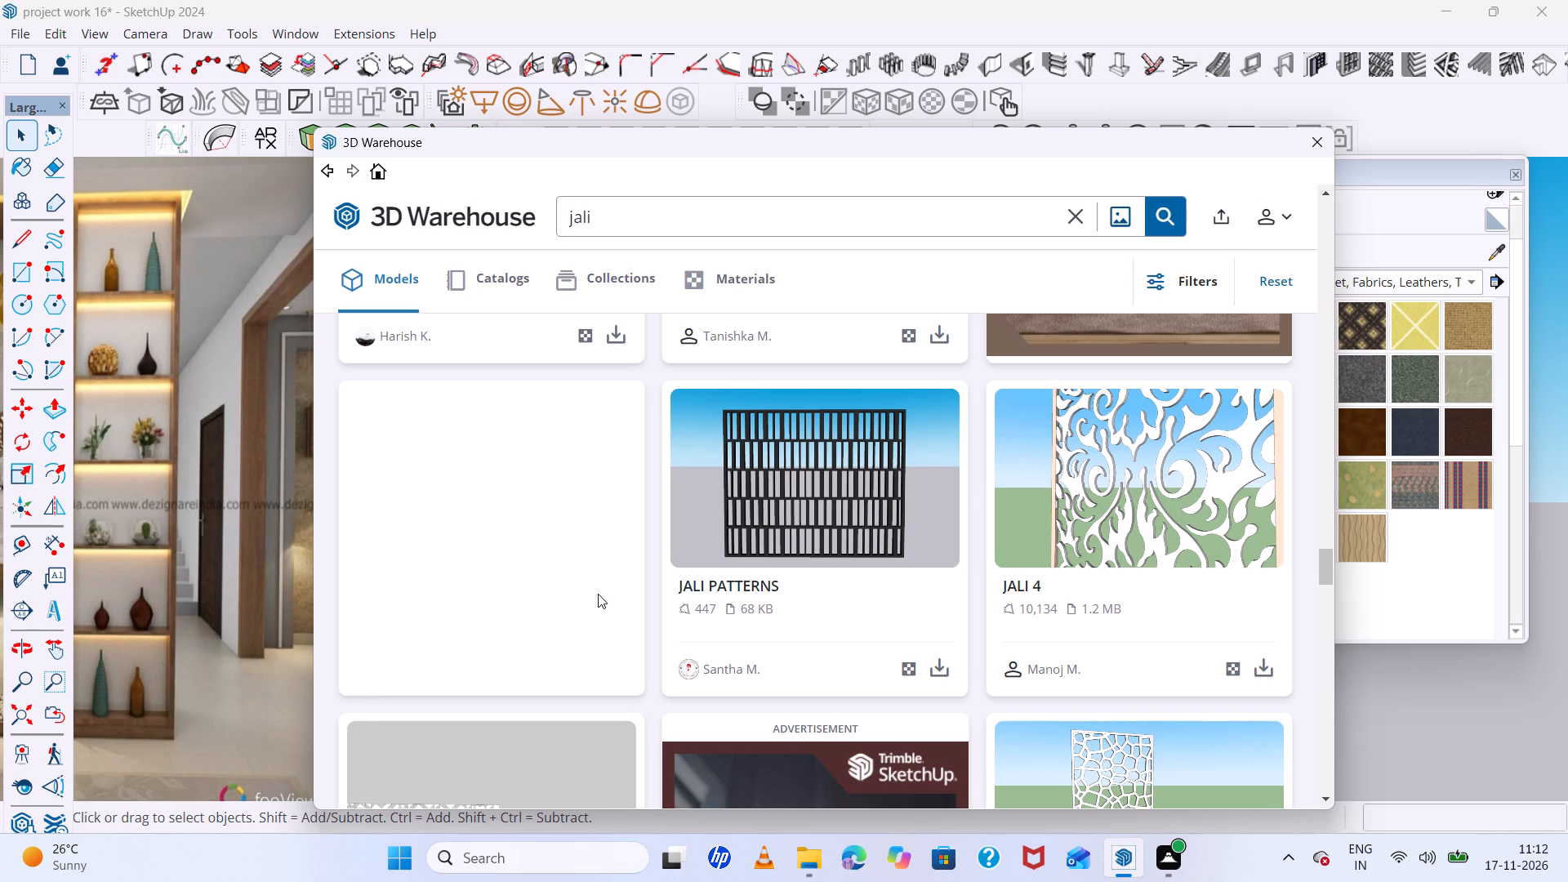
scroll(758, 680, down, 2)
scroll(758, 680, up, 1)
scroll(758, 679, down, 3)
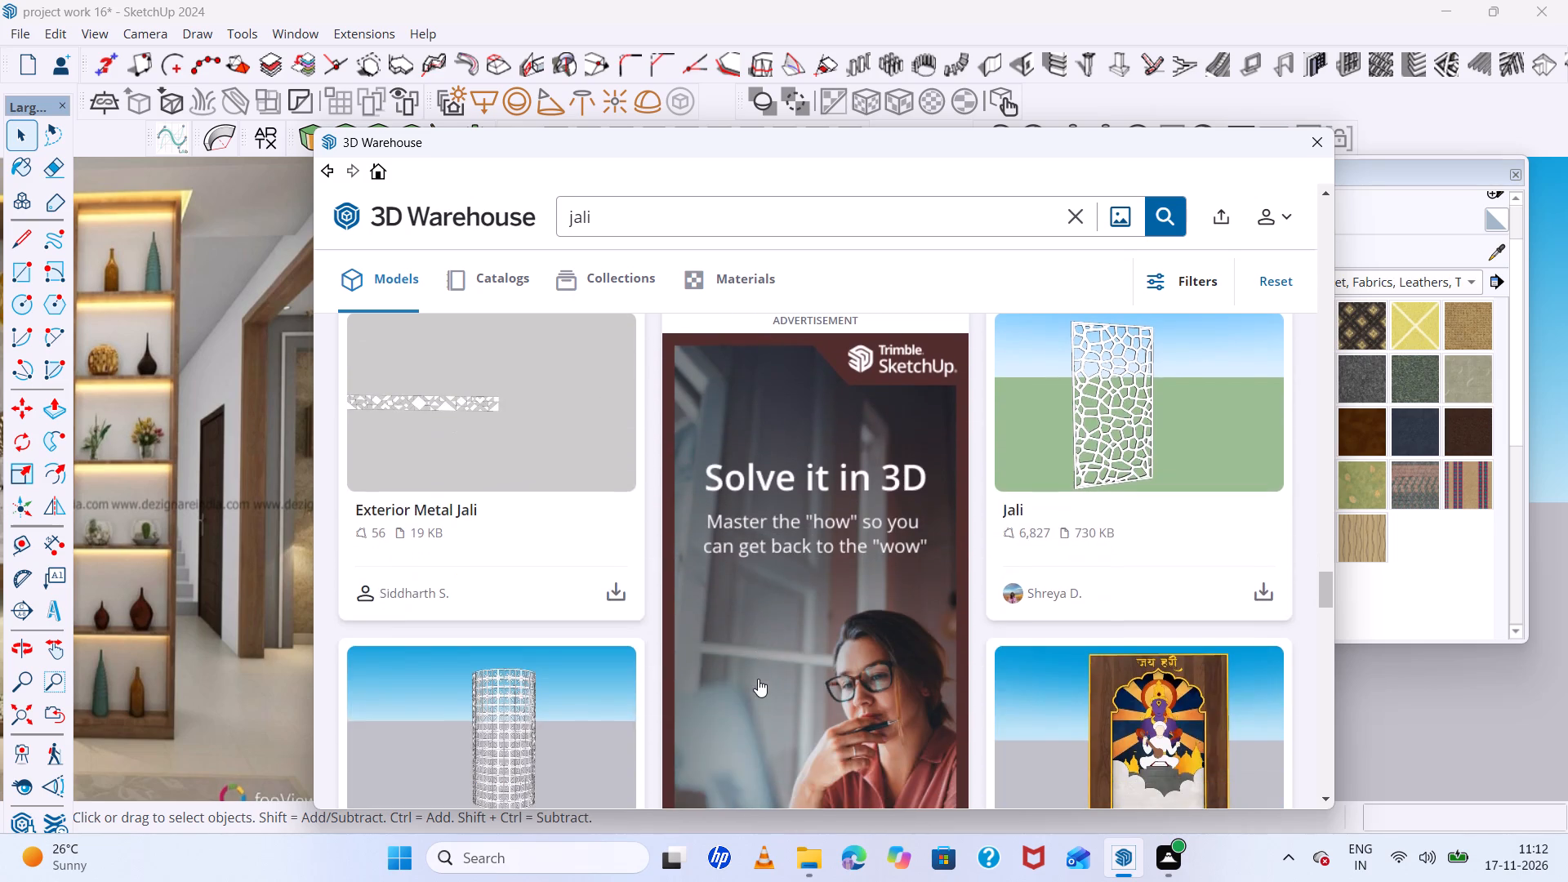
scroll(758, 679, down, 16)
scroll(758, 679, down, 5)
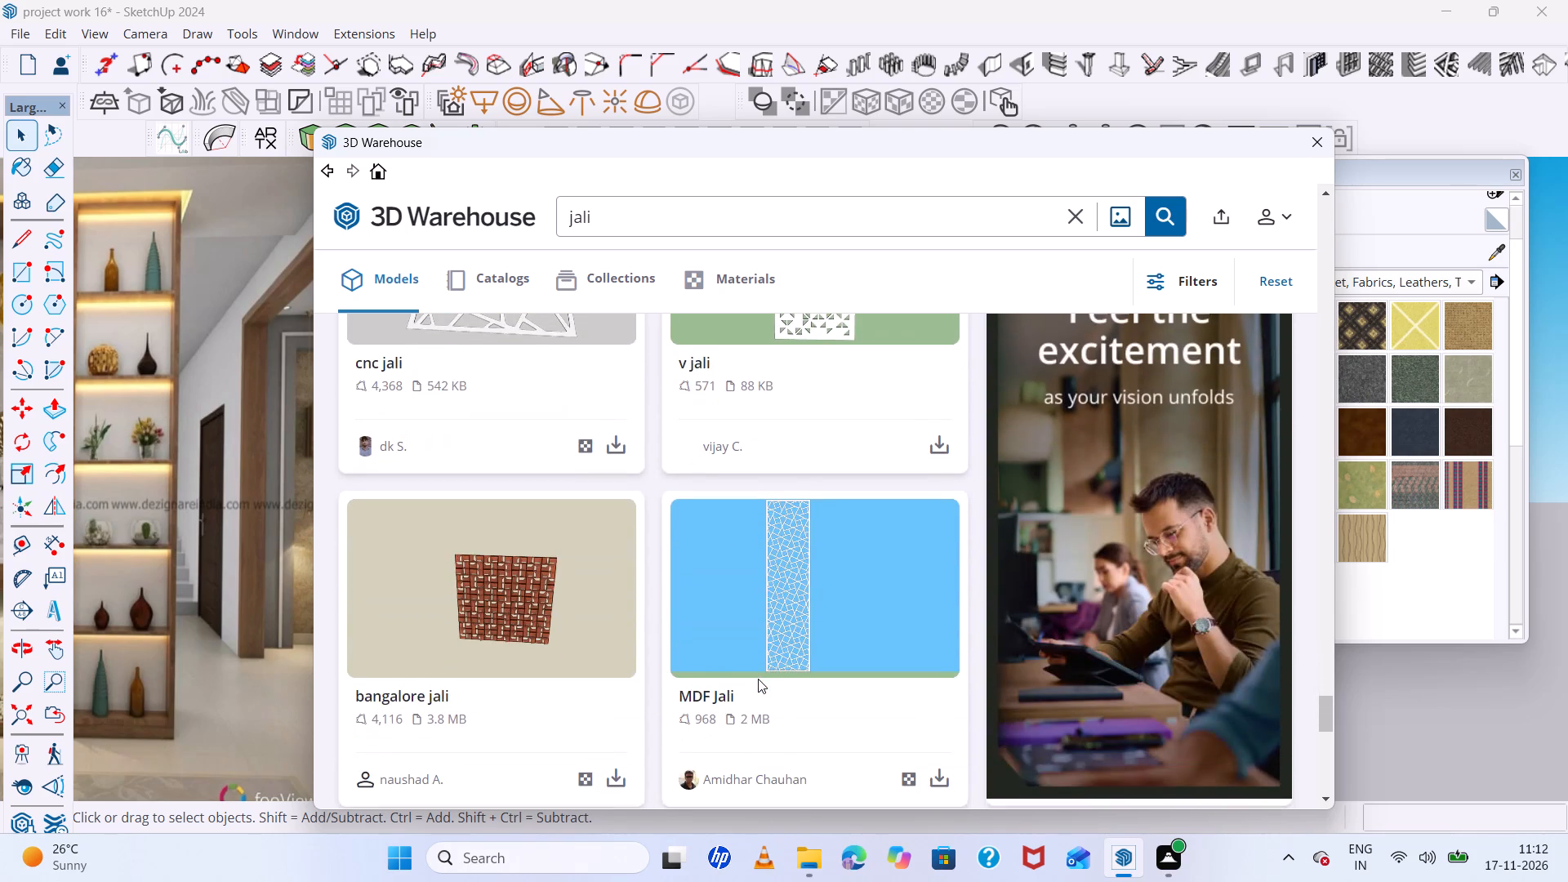
scroll(758, 679, down, 13)
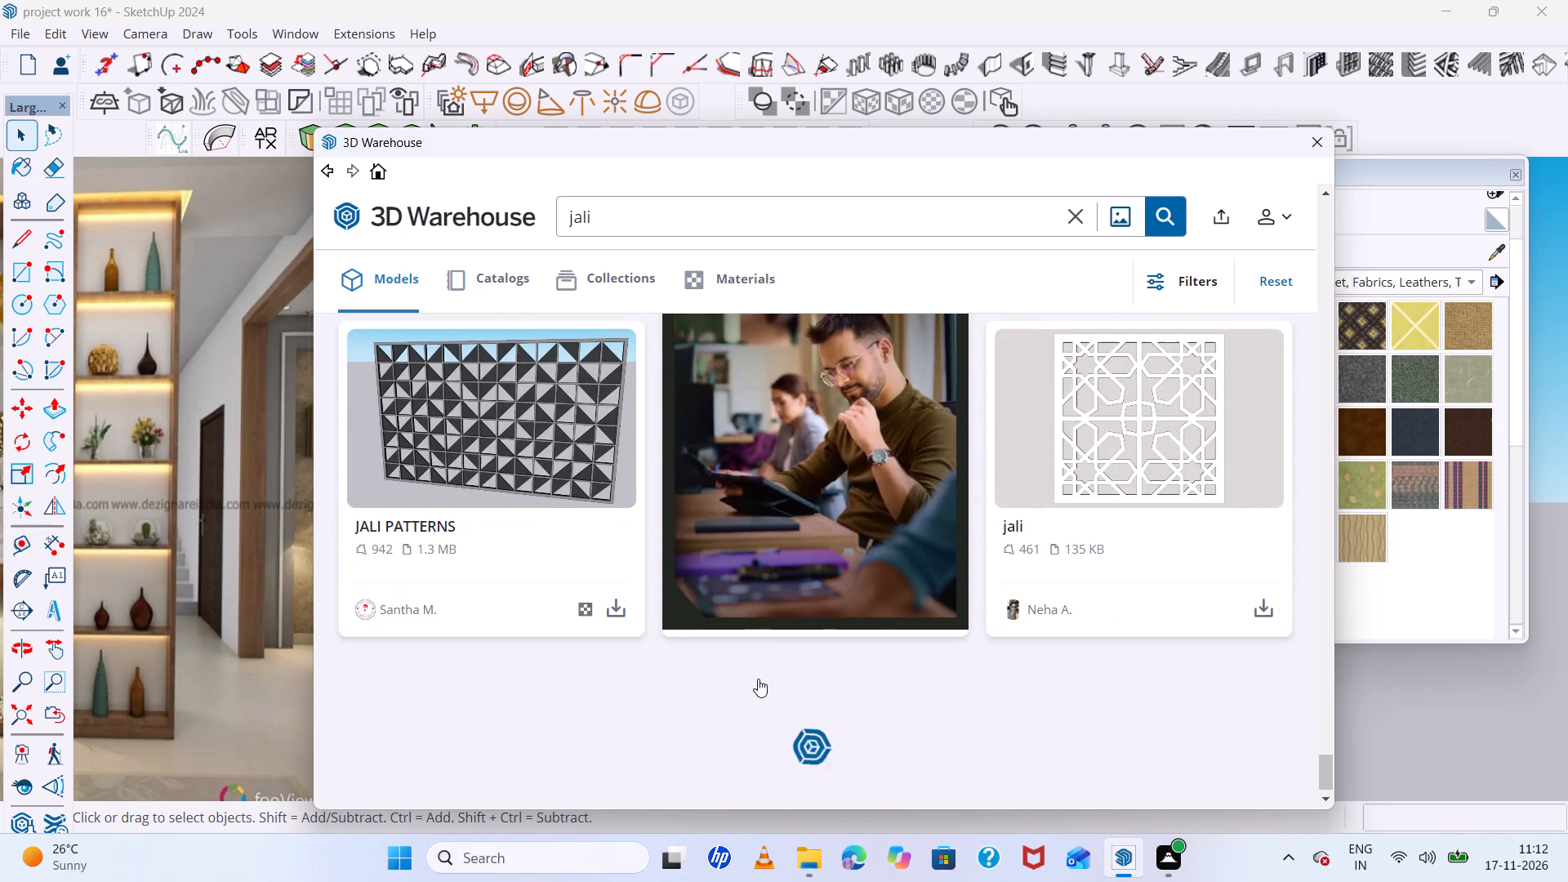
scroll(758, 679, down, 6)
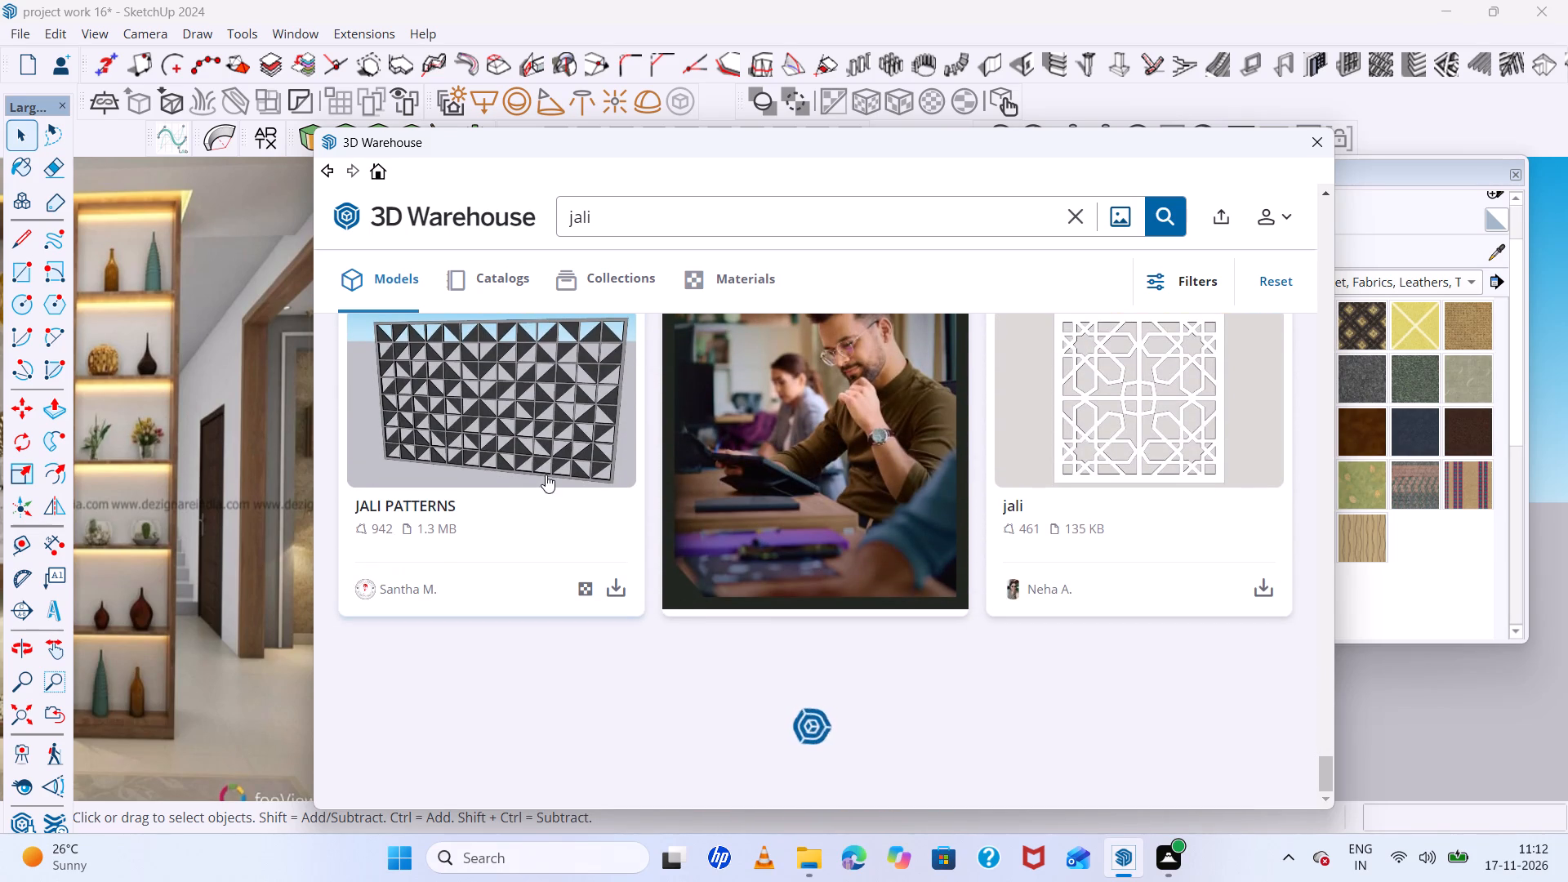
Narrow the 3D Warehouse jali search to circle jali models.
click(564, 211)
key(space)
text(cricl)
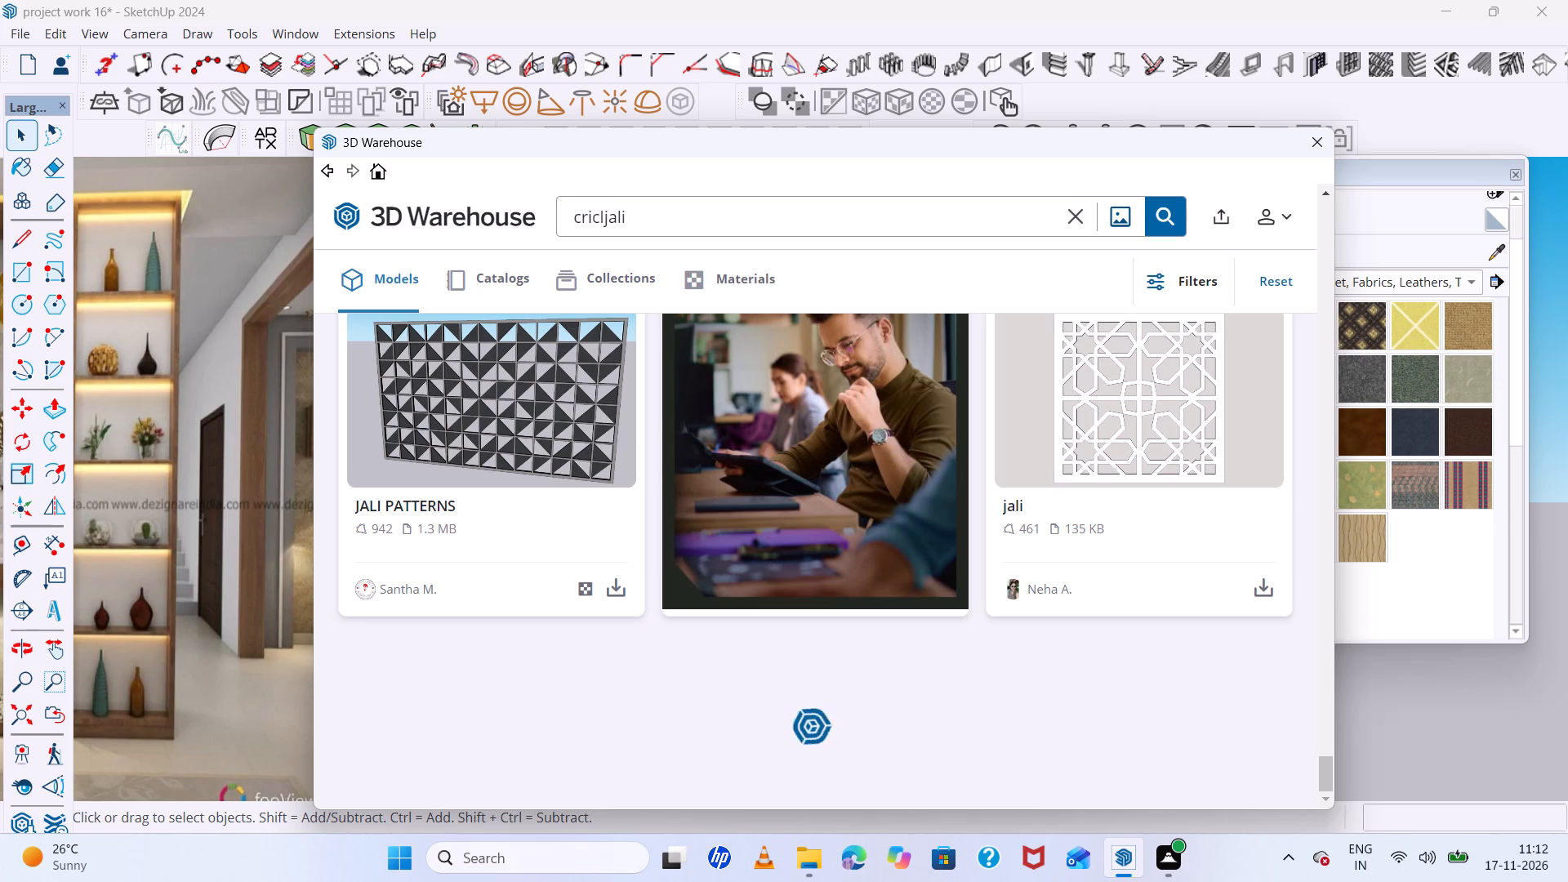
text(e)
key(space)
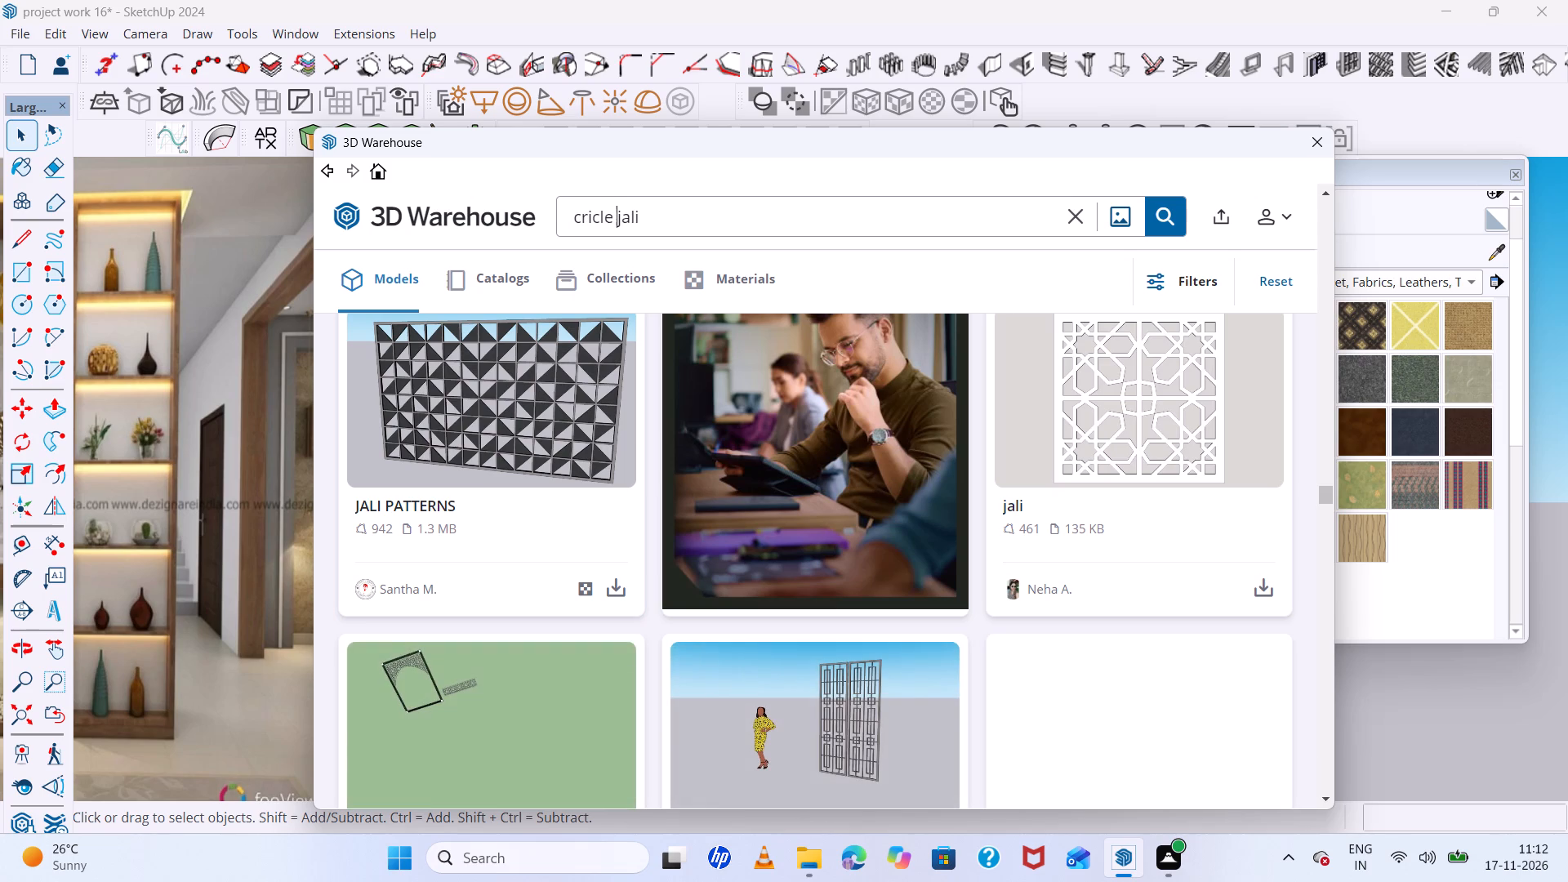
key(BackSpace)
key(BackSpace)
key(BackSpace)
key(BackSpace)
key(BackSpace)
key(BackSpace)
key(BackSpace)
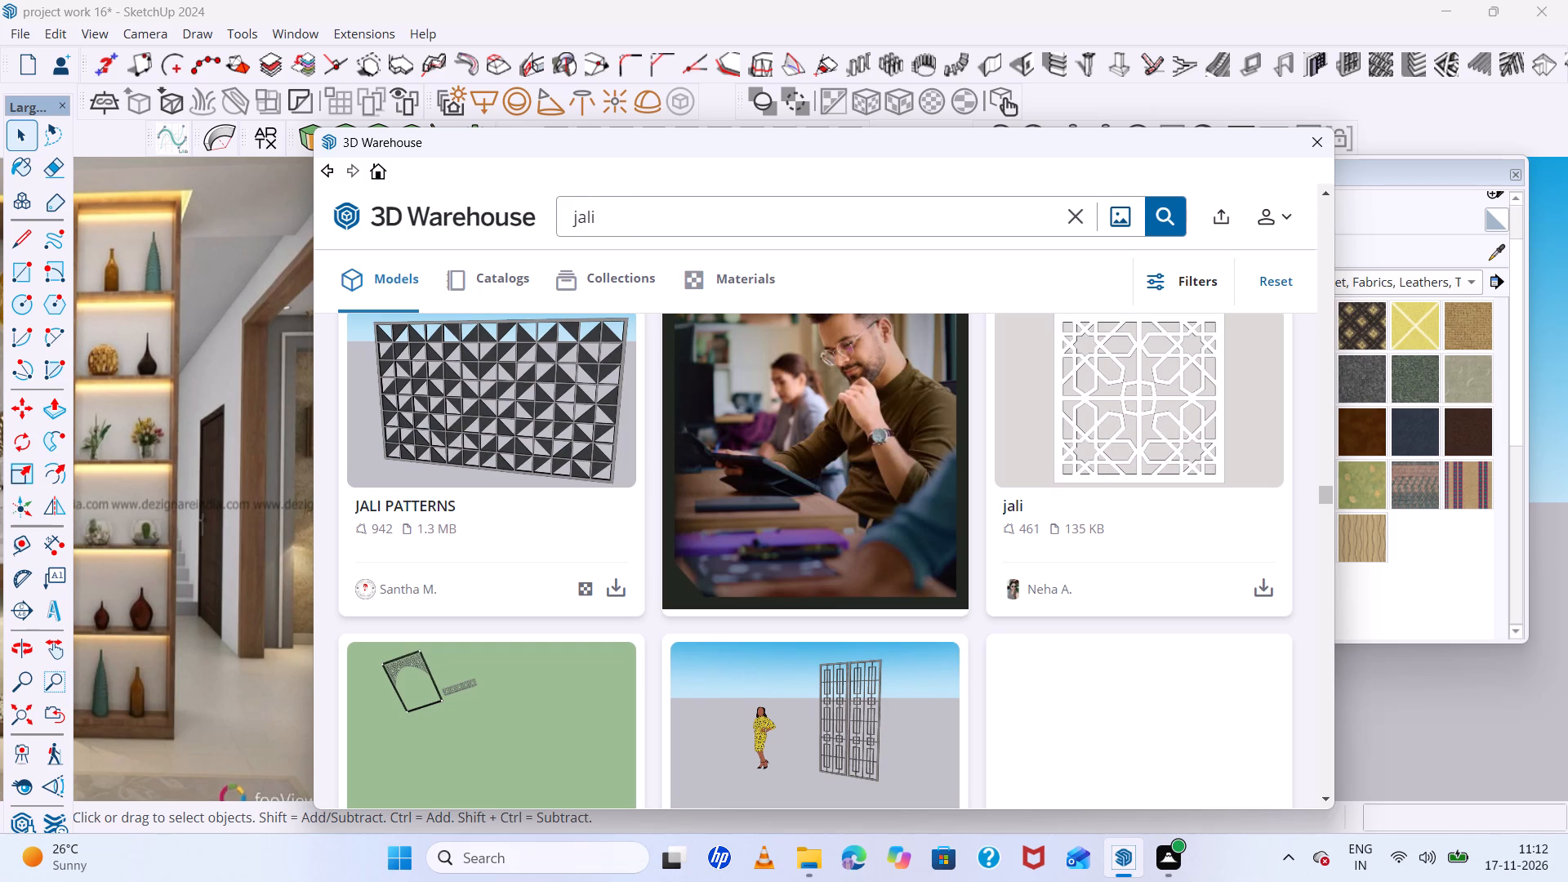
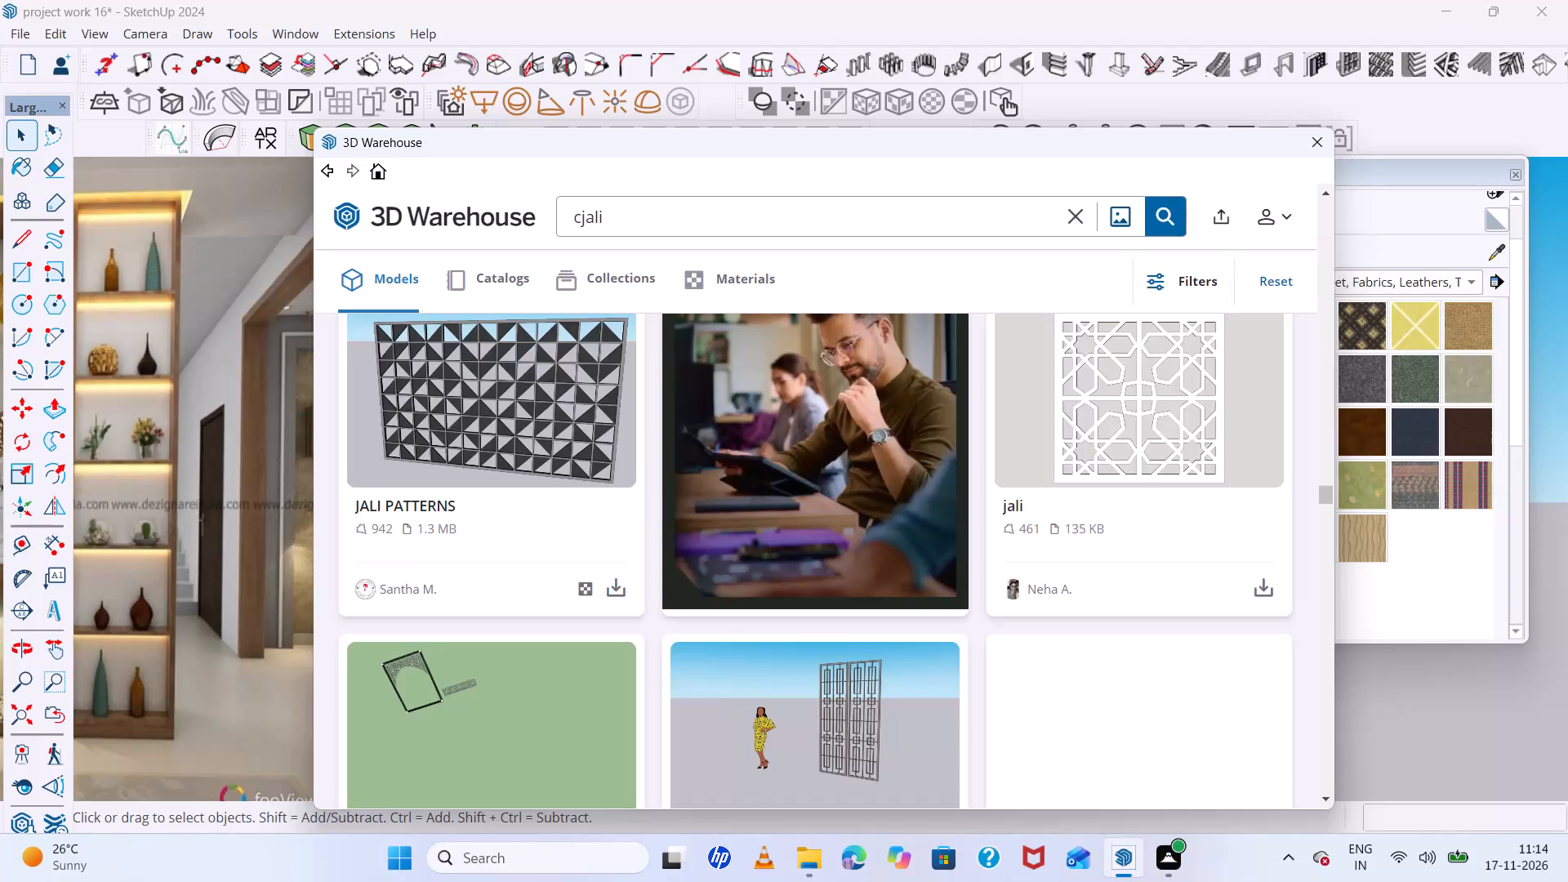
Search the 3D Warehouse for "circle jali" and look over the results for a round panel design.
key(i)
text(rcle)
key(space)
key(Return)
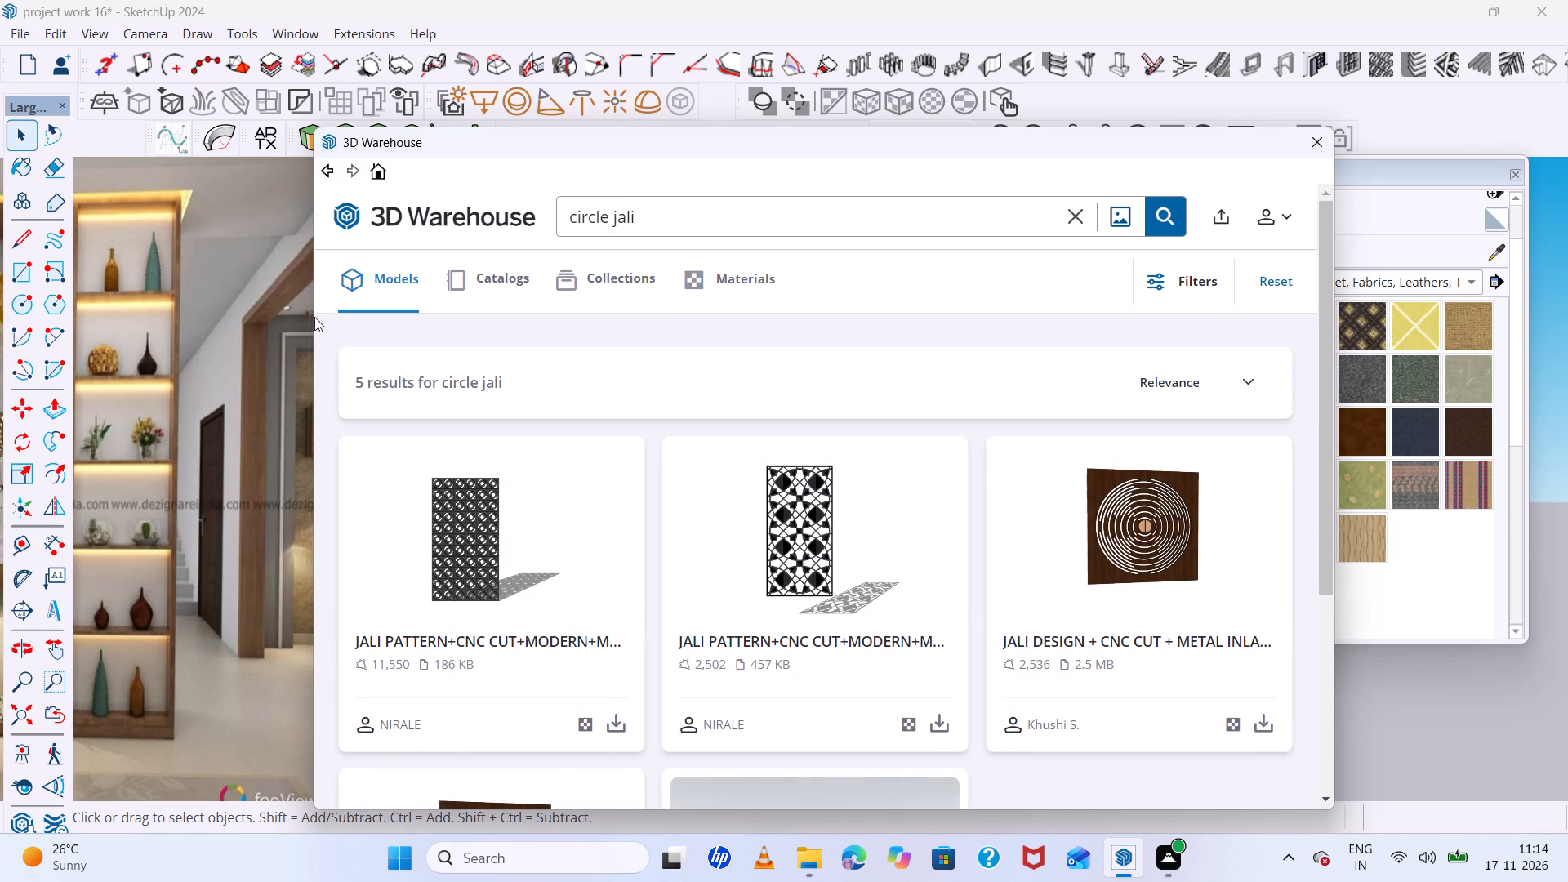
scroll(325, 323, down, 6)
scroll(492, 478, down, 6)
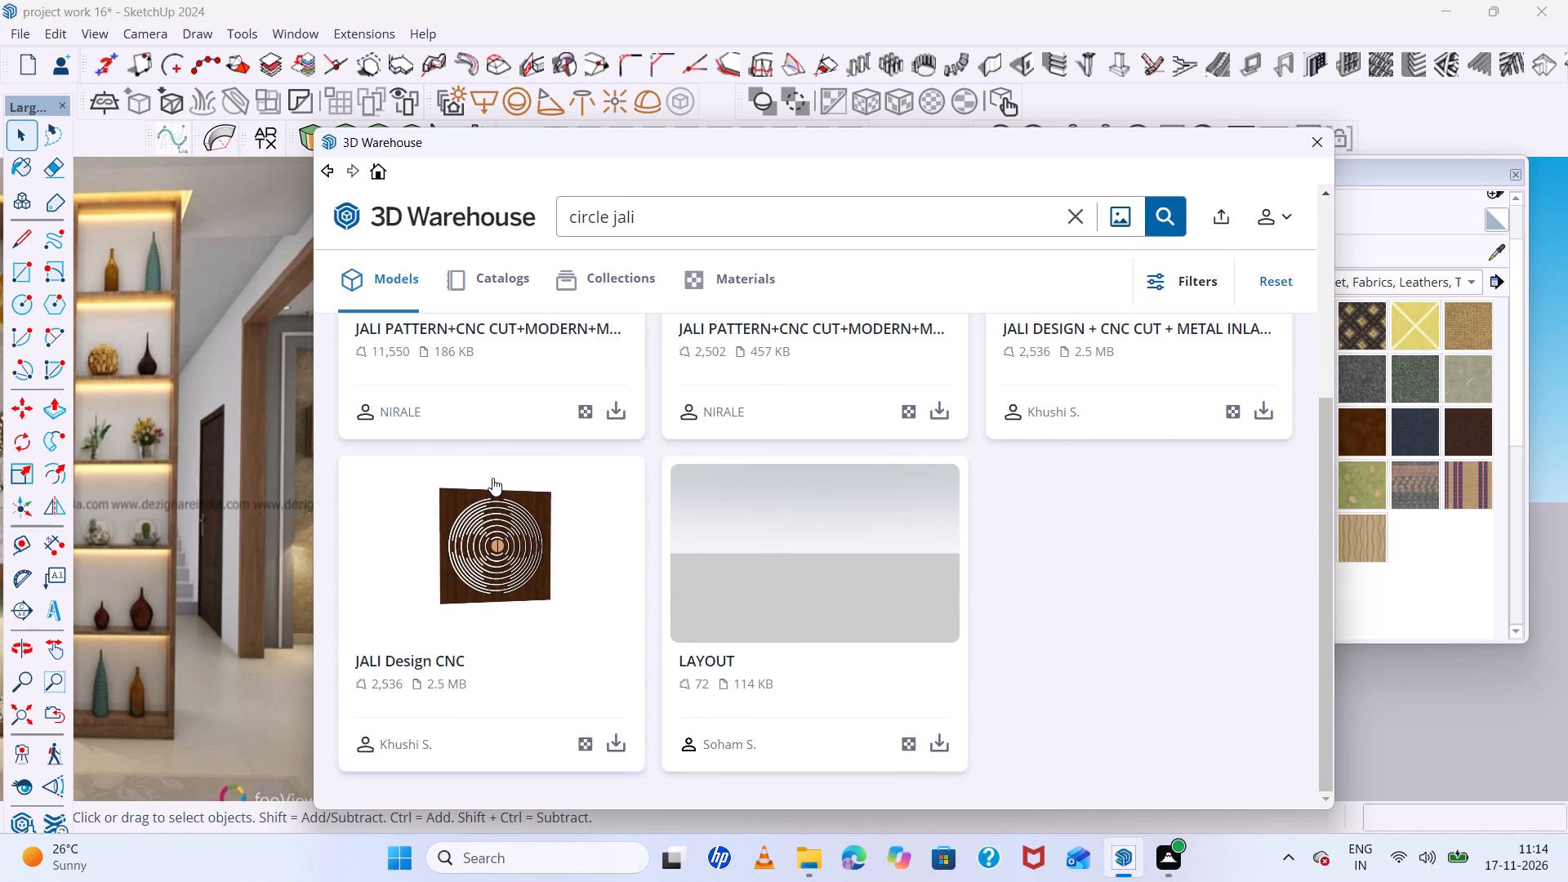
scroll(495, 483, down, 5)
scroll(519, 511, up, 7)
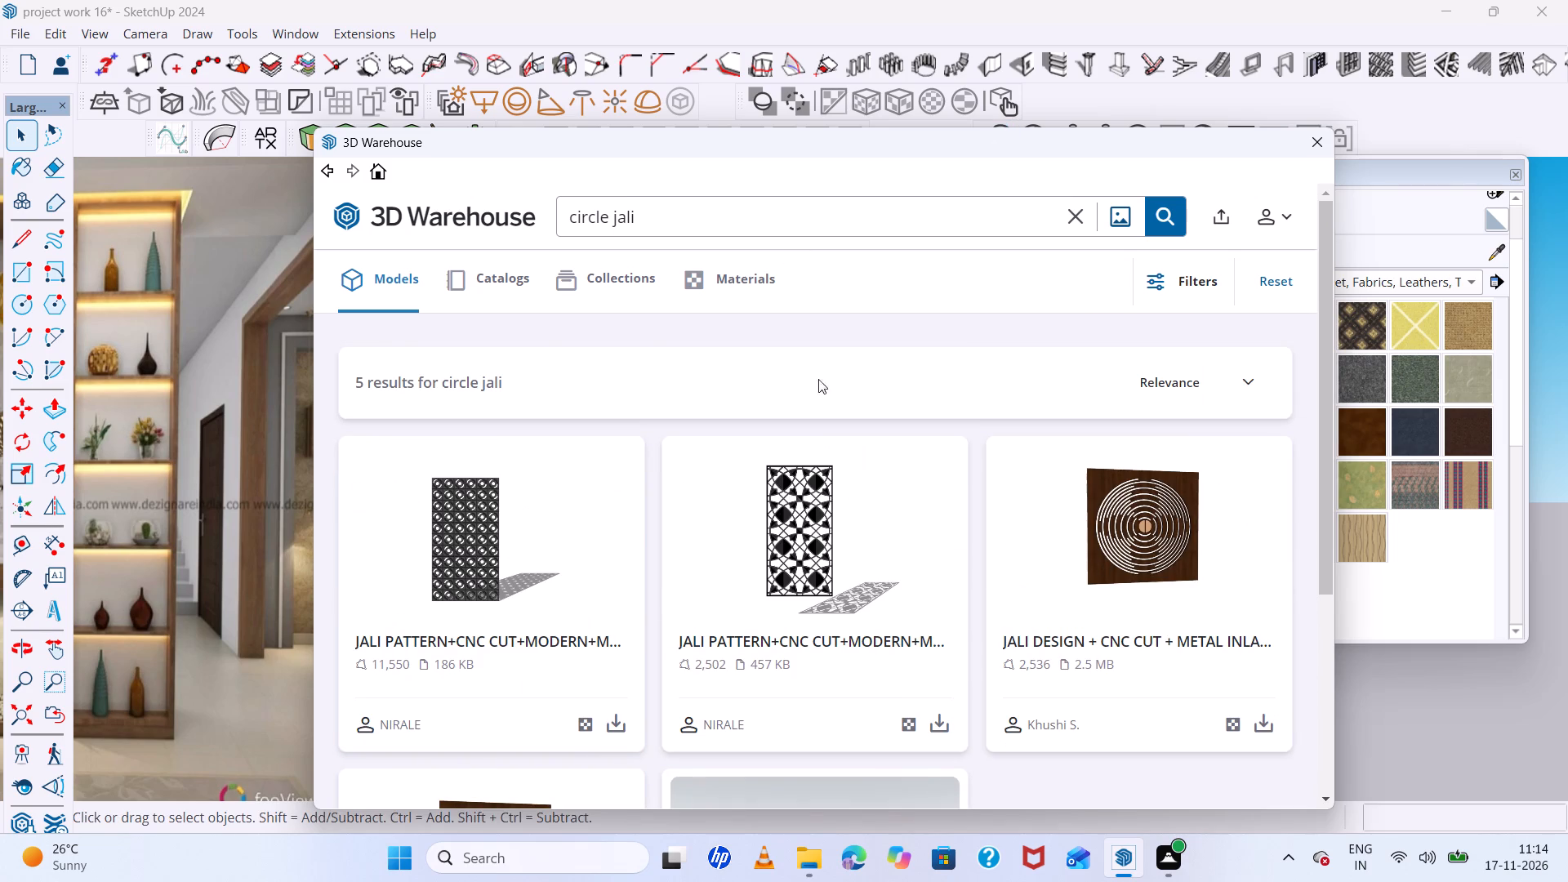
scroll(716, 514, down, 4)
Broaden the 3D Warehouse search back to "jali".
click(607, 220)
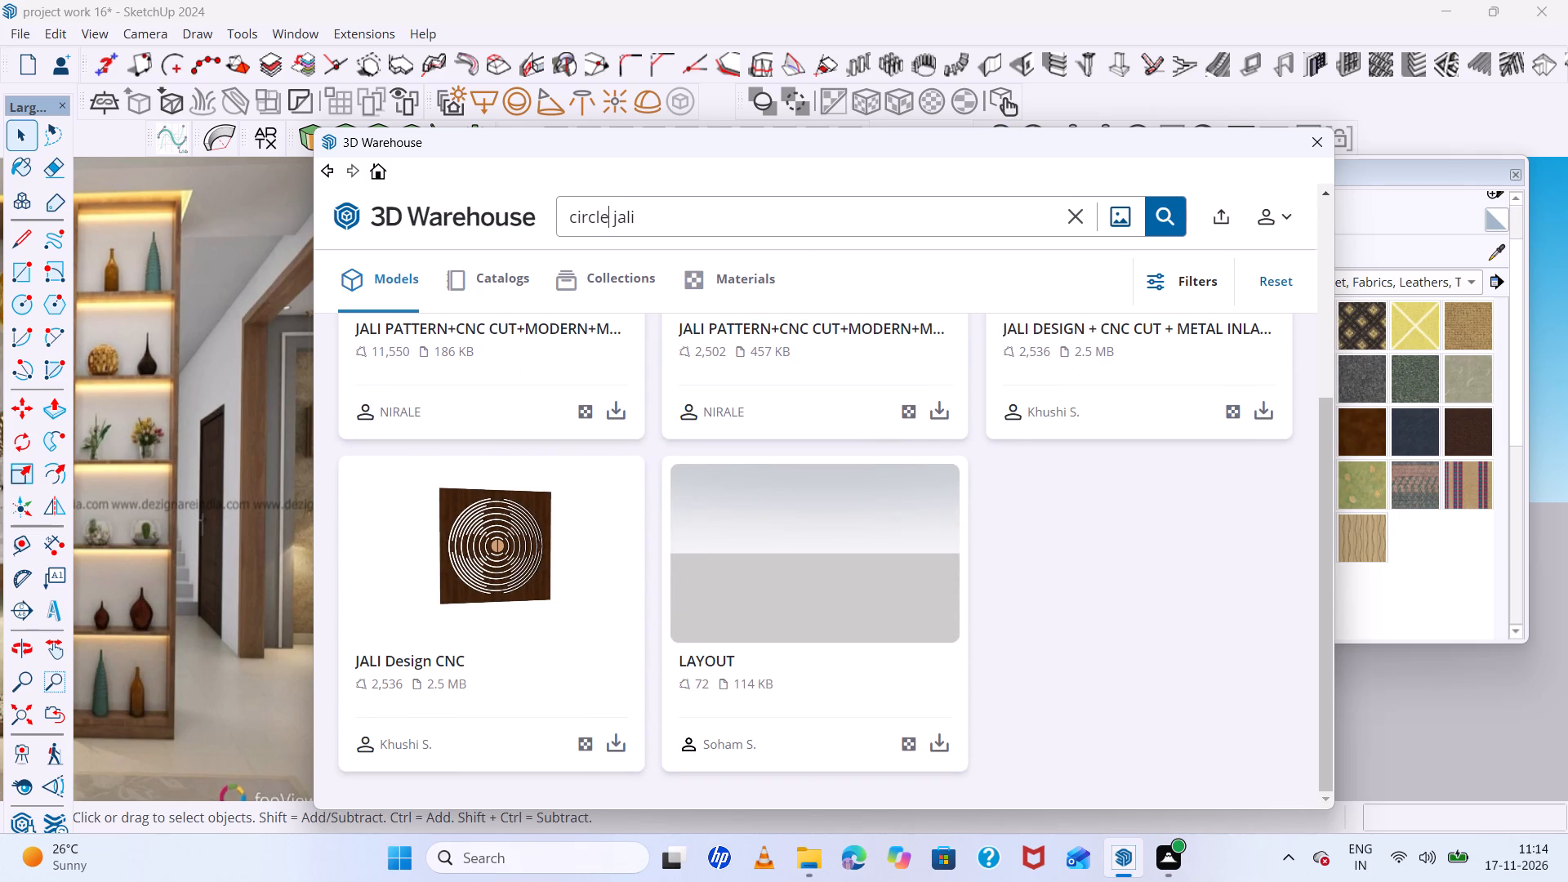
key(BackSpace)
key(BackSpace)
key(BackSpace)
key(BackSpace)
key(BackSpace)
key(BackSpace)
key(BackSpace)
key(BackSpace)
key(BackSpace)
key(BackSpace)
key(BackSpace)
key(BackSpace)
key(BackSpace)
key(BackSpace)
key(BackSpace)
key(BackSpace)
key(BackSpace)
key(Return)
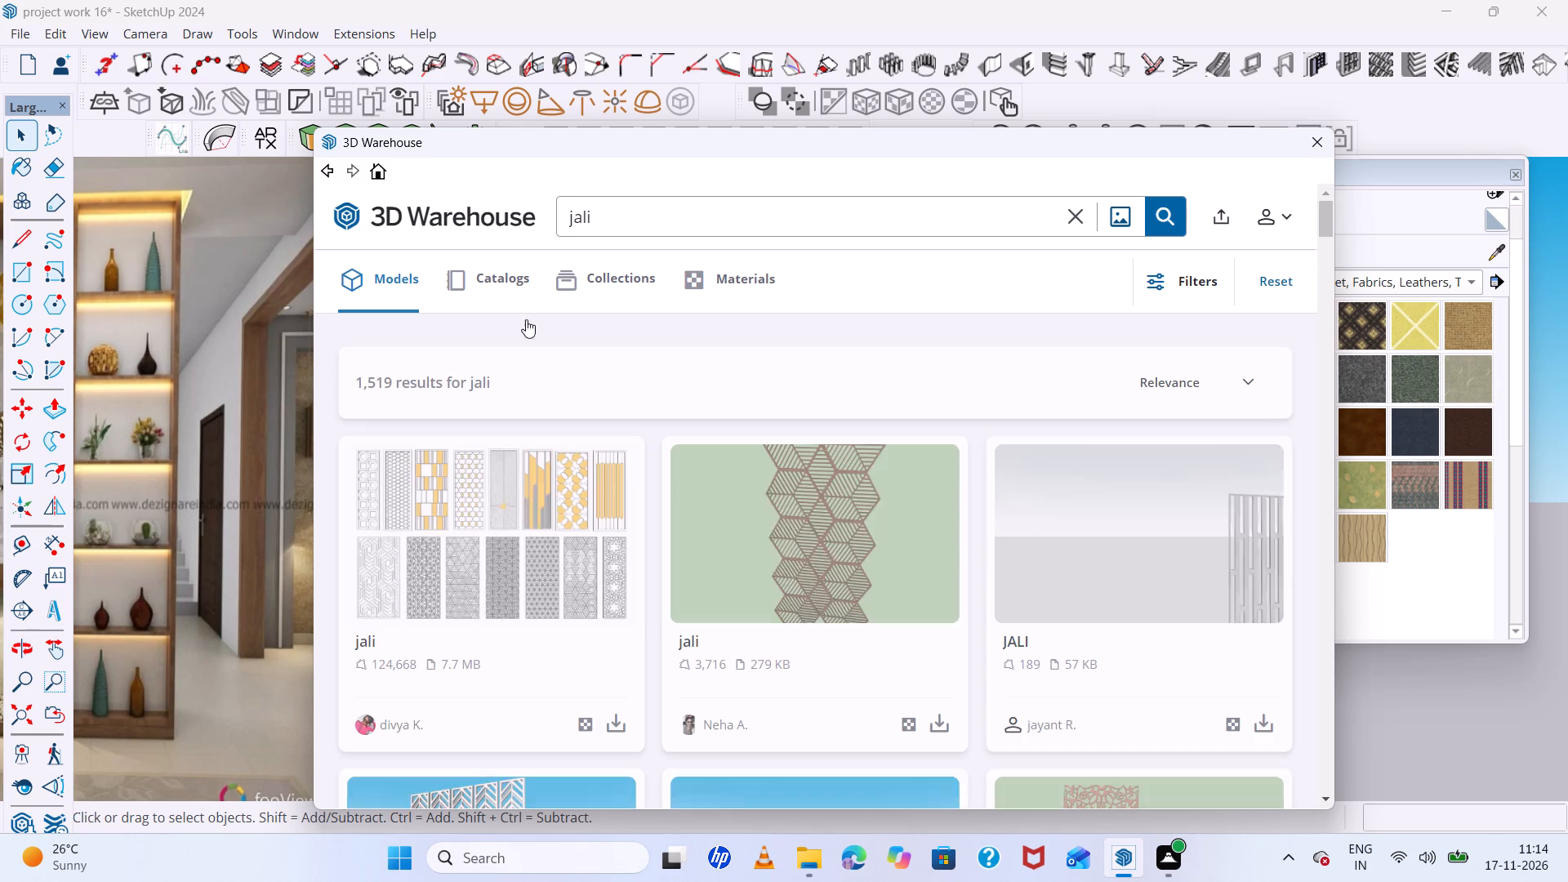
Browse the jali search results for a circular decorative panel suited to the wall behind the Buddha statue.
scroll(635, 397, down, 10)
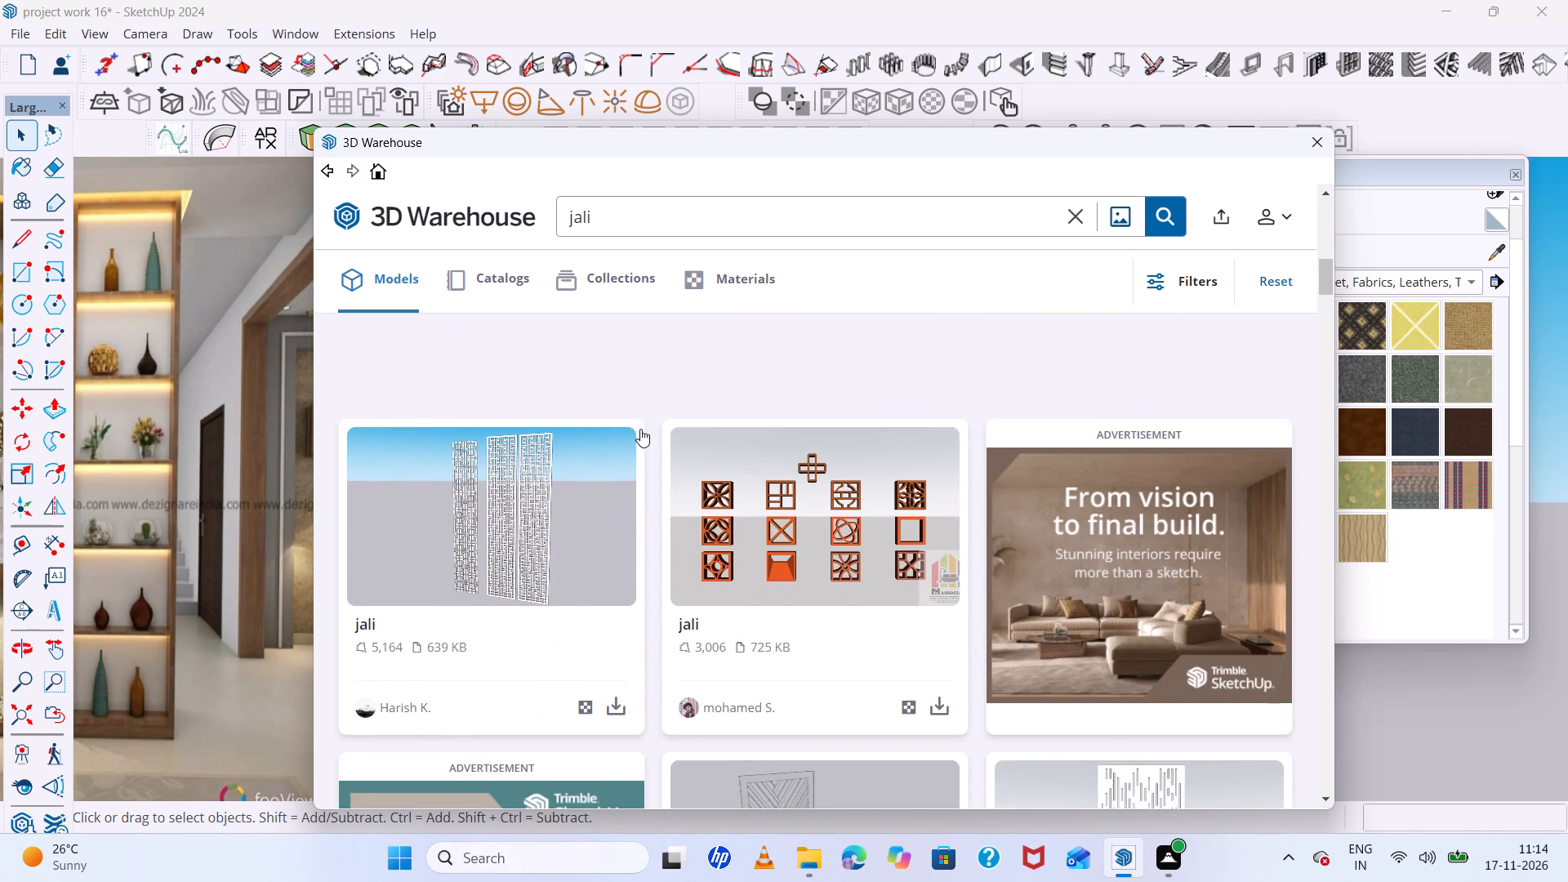
scroll(640, 429, down, 1)
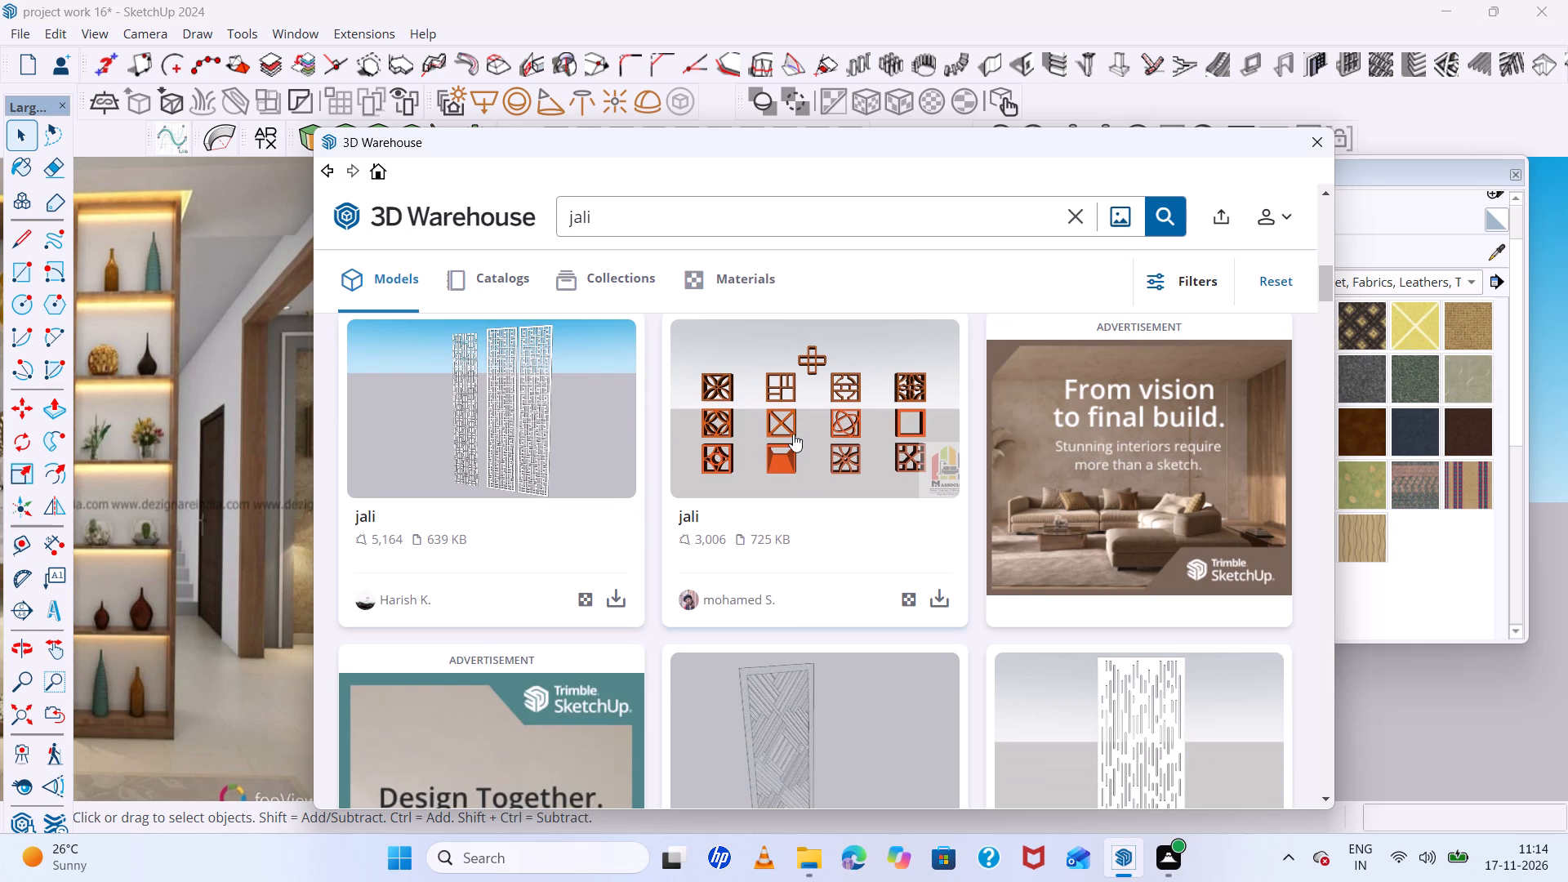
scroll(793, 434, up, 4)
scroll(793, 434, down, 5)
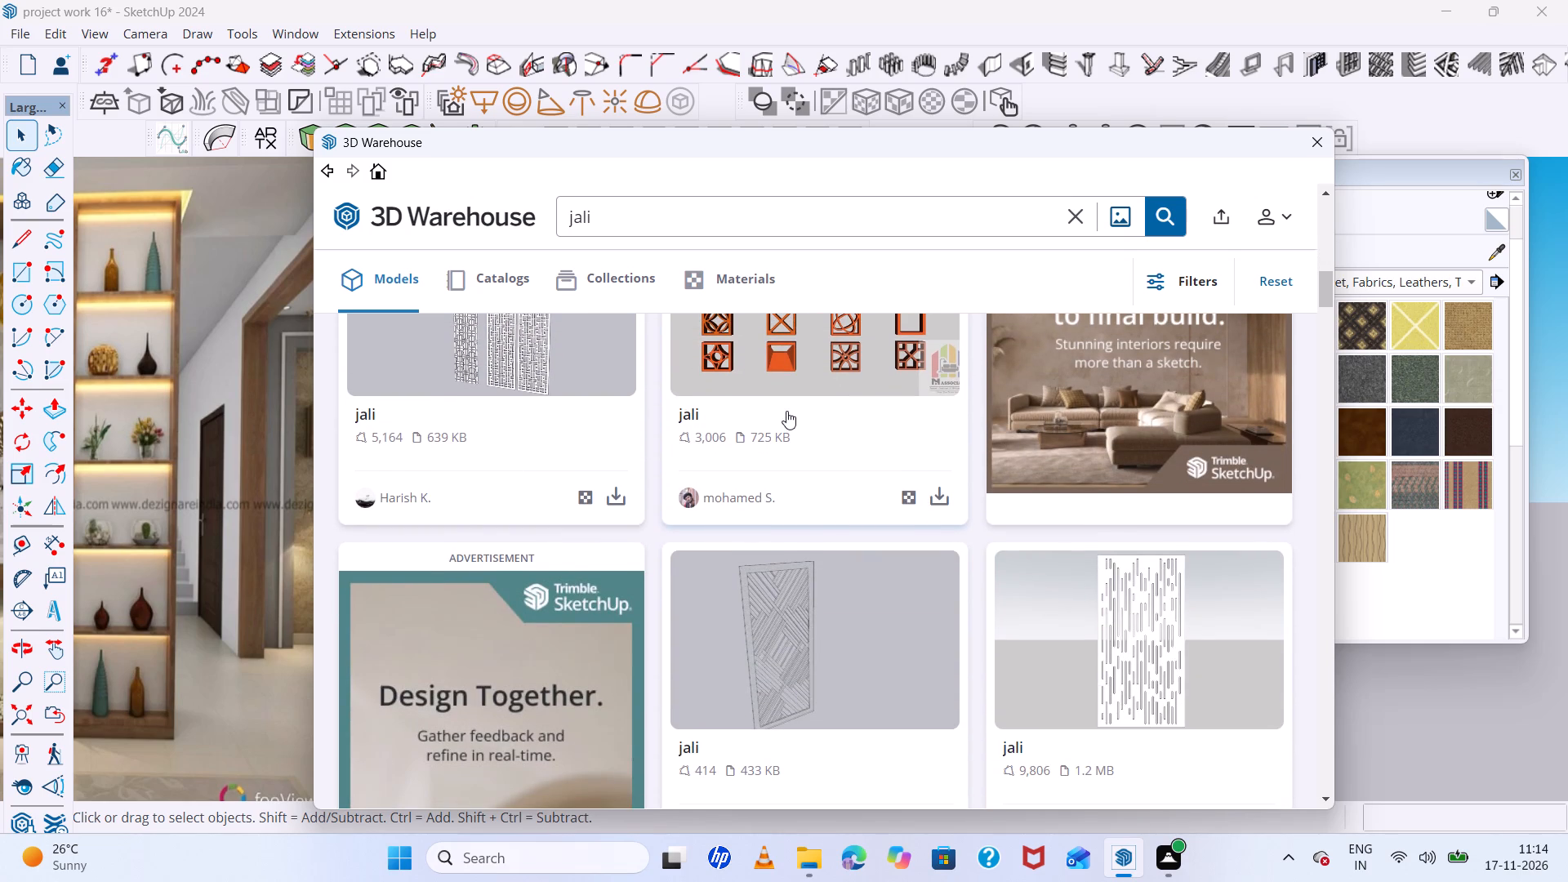
scroll(675, 368, down, 3)
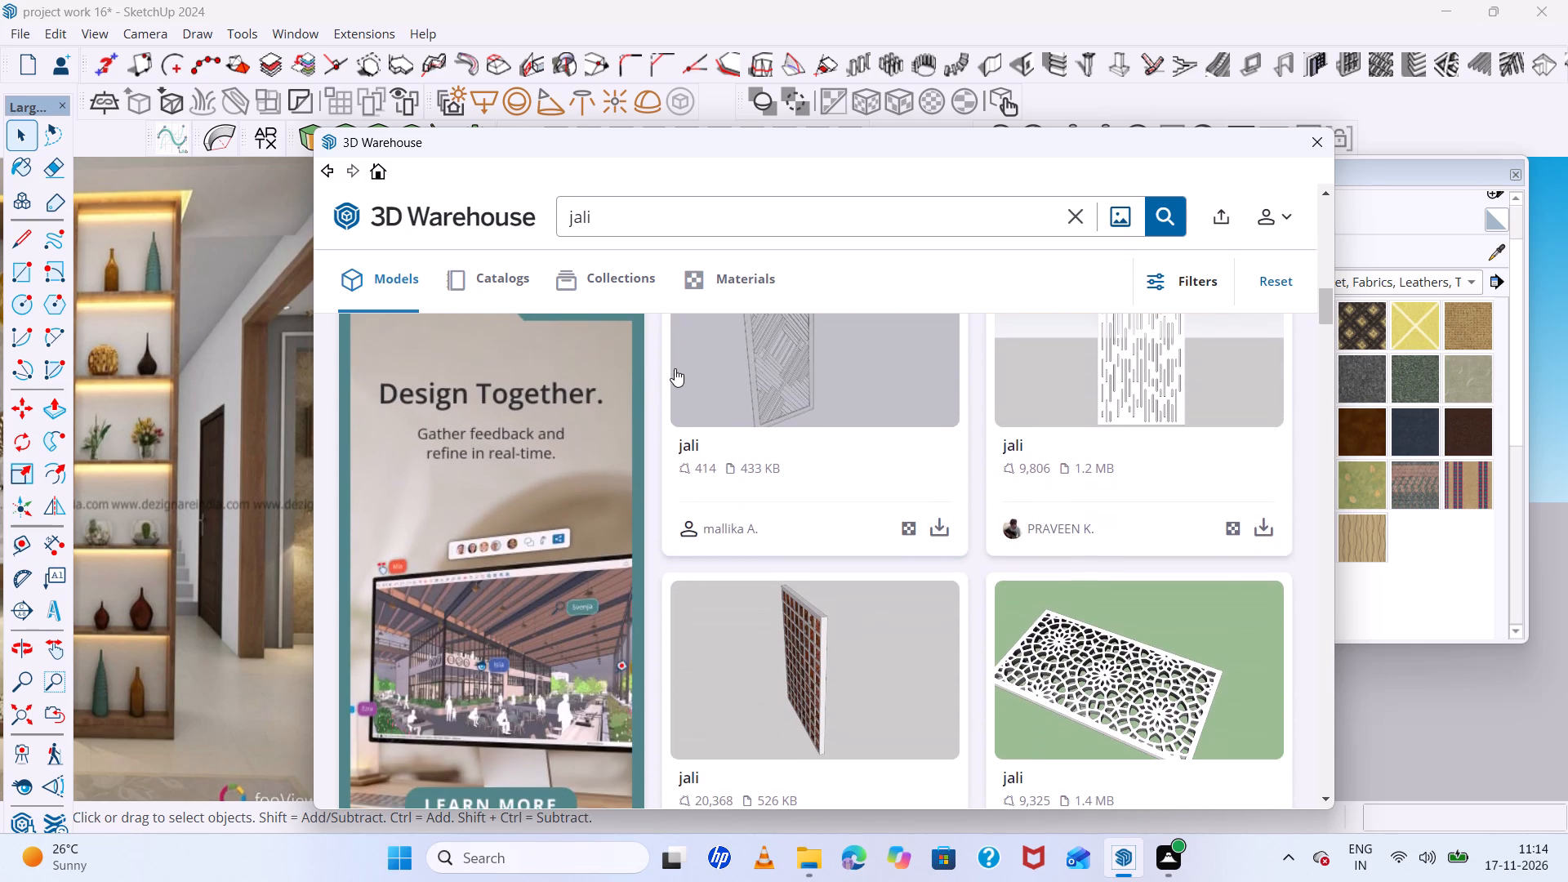
scroll(675, 368, down, 4)
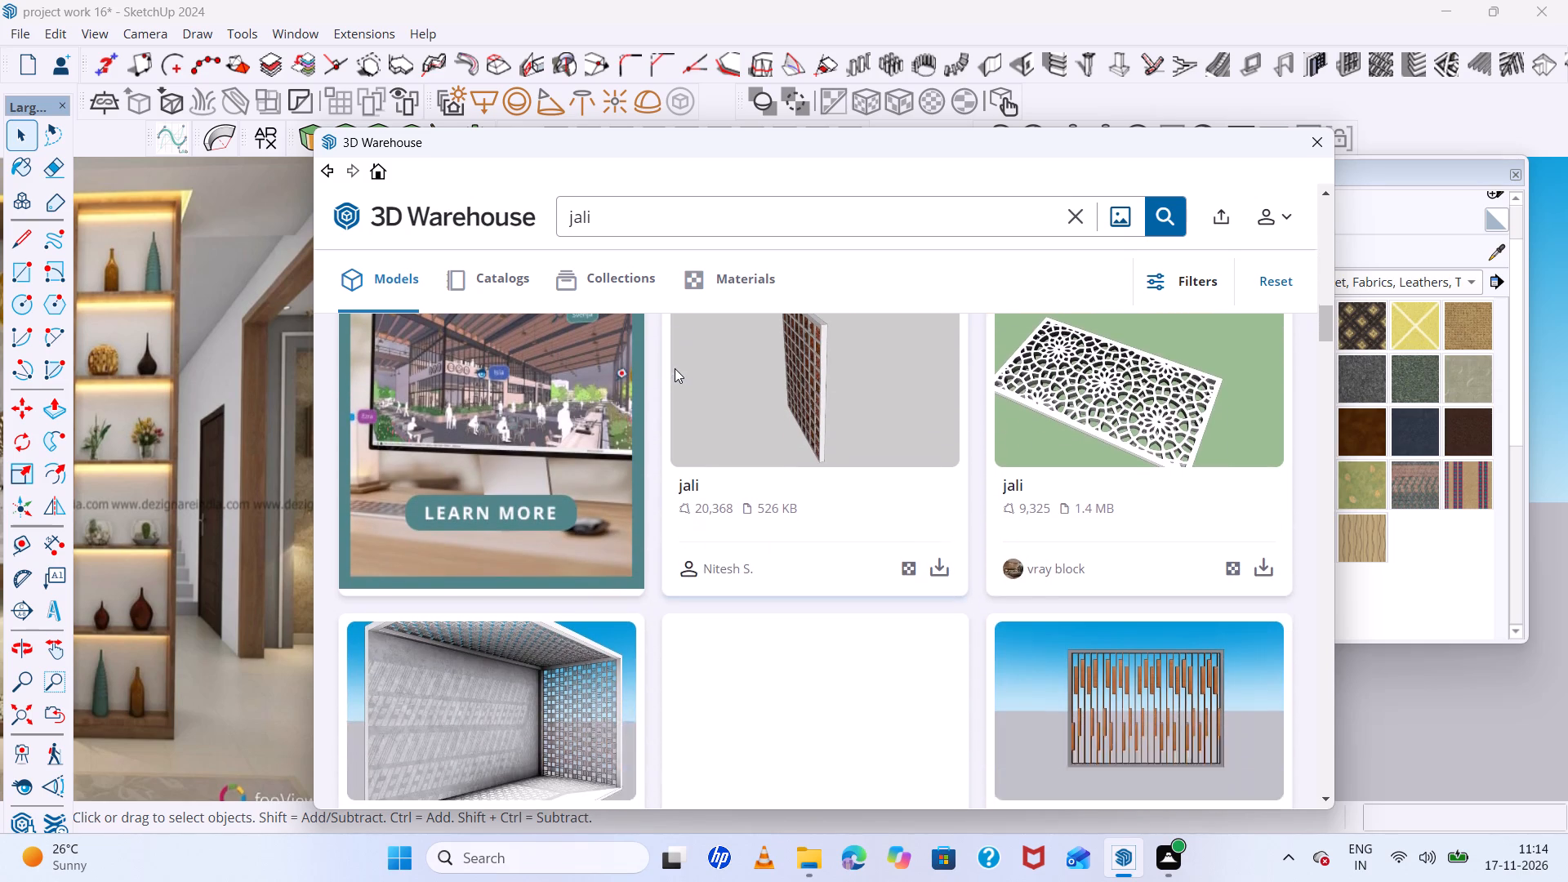
scroll(675, 368, down, 5)
scroll(528, 372, down, 3)
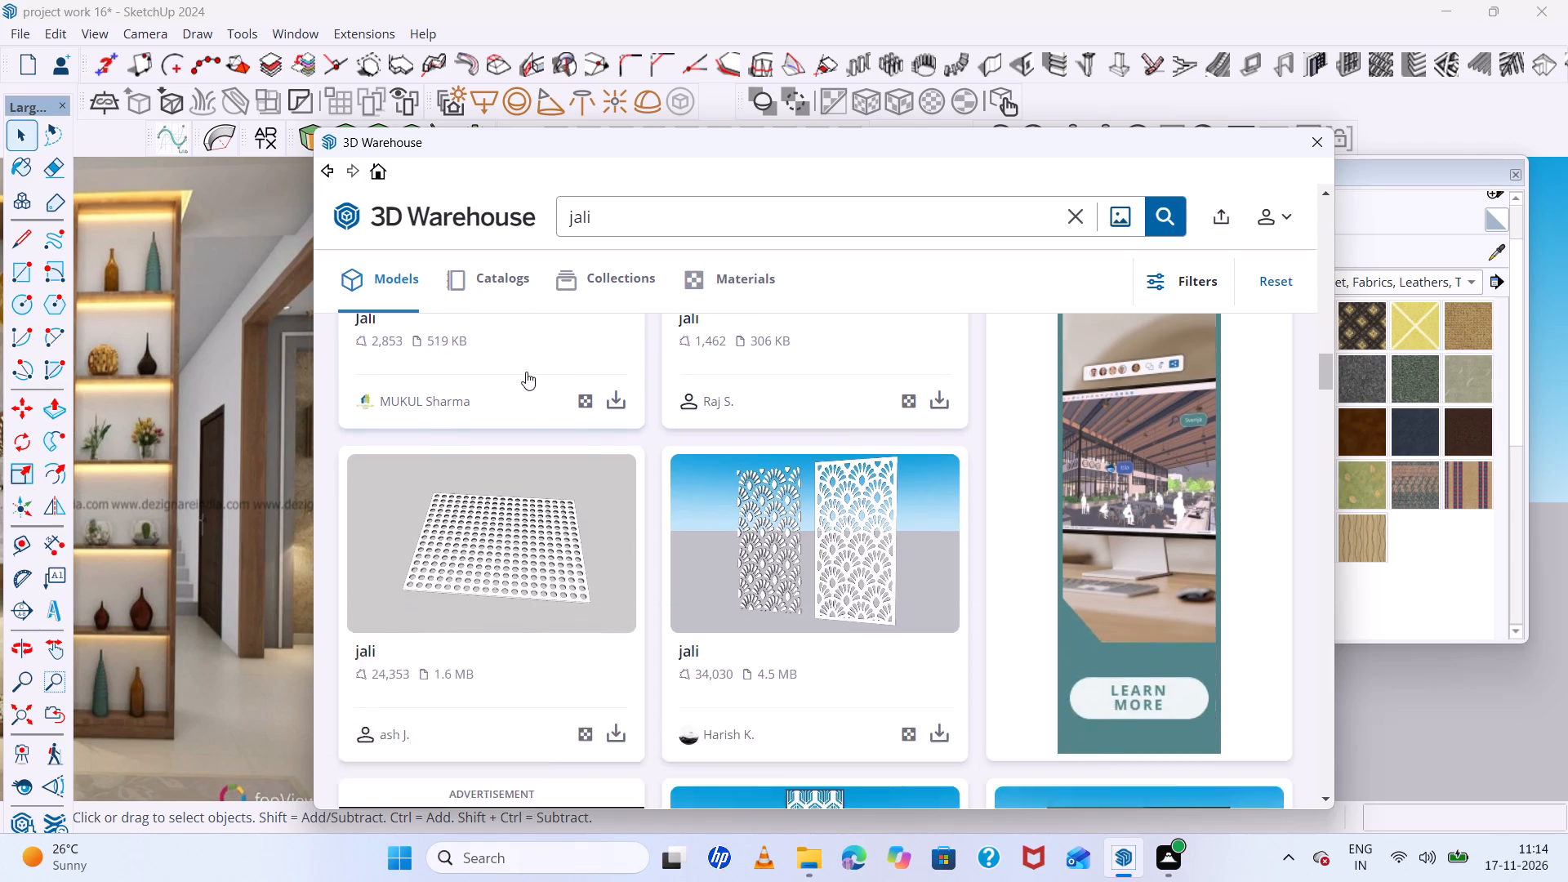
scroll(526, 372, down, 8)
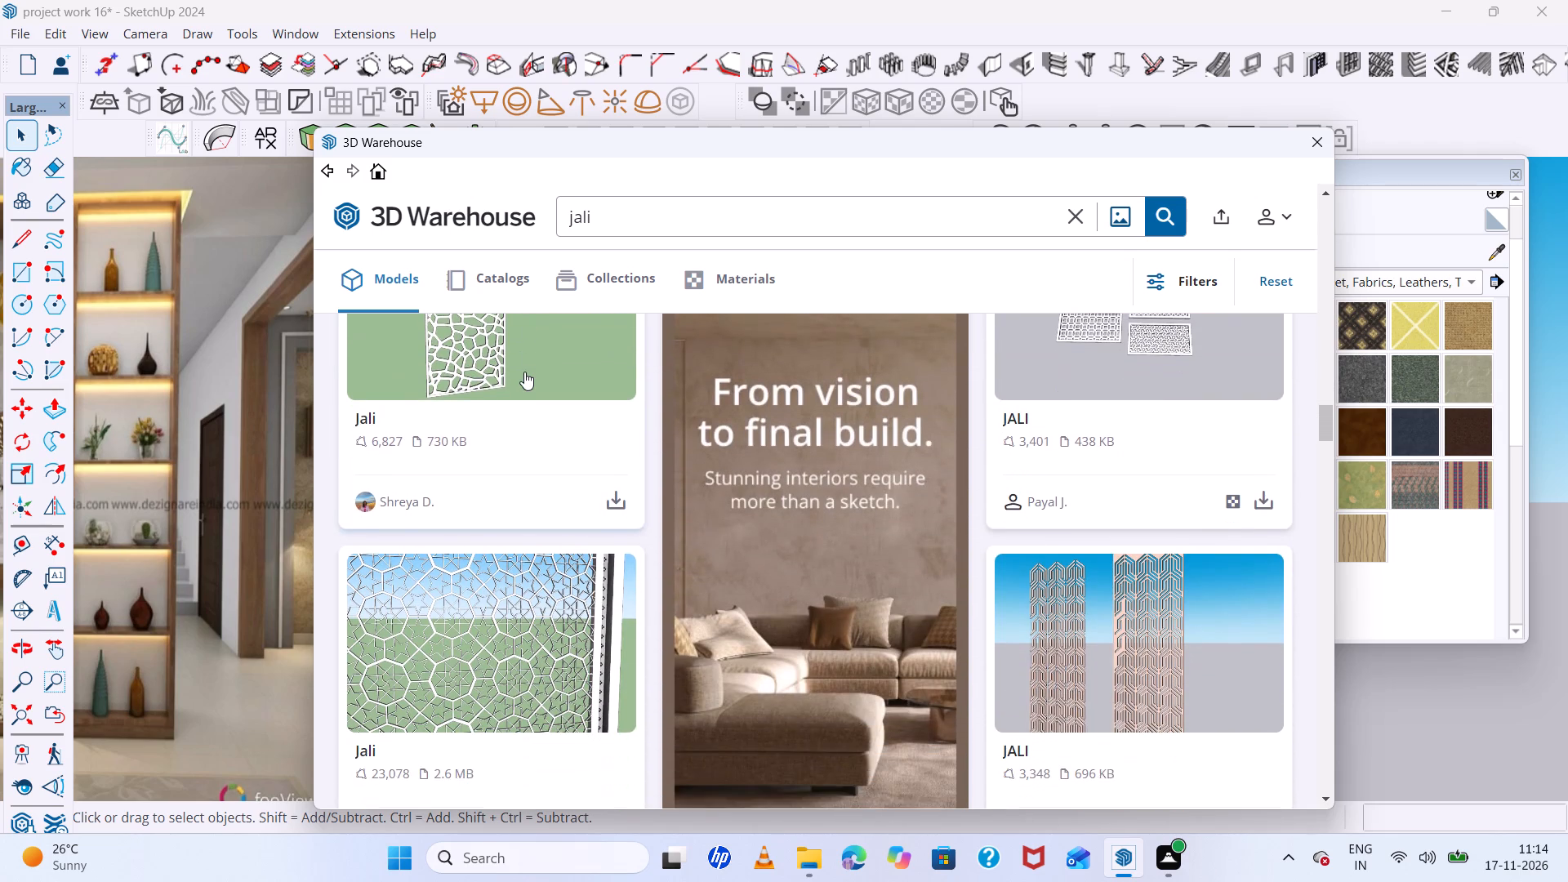
scroll(524, 372, down, 2)
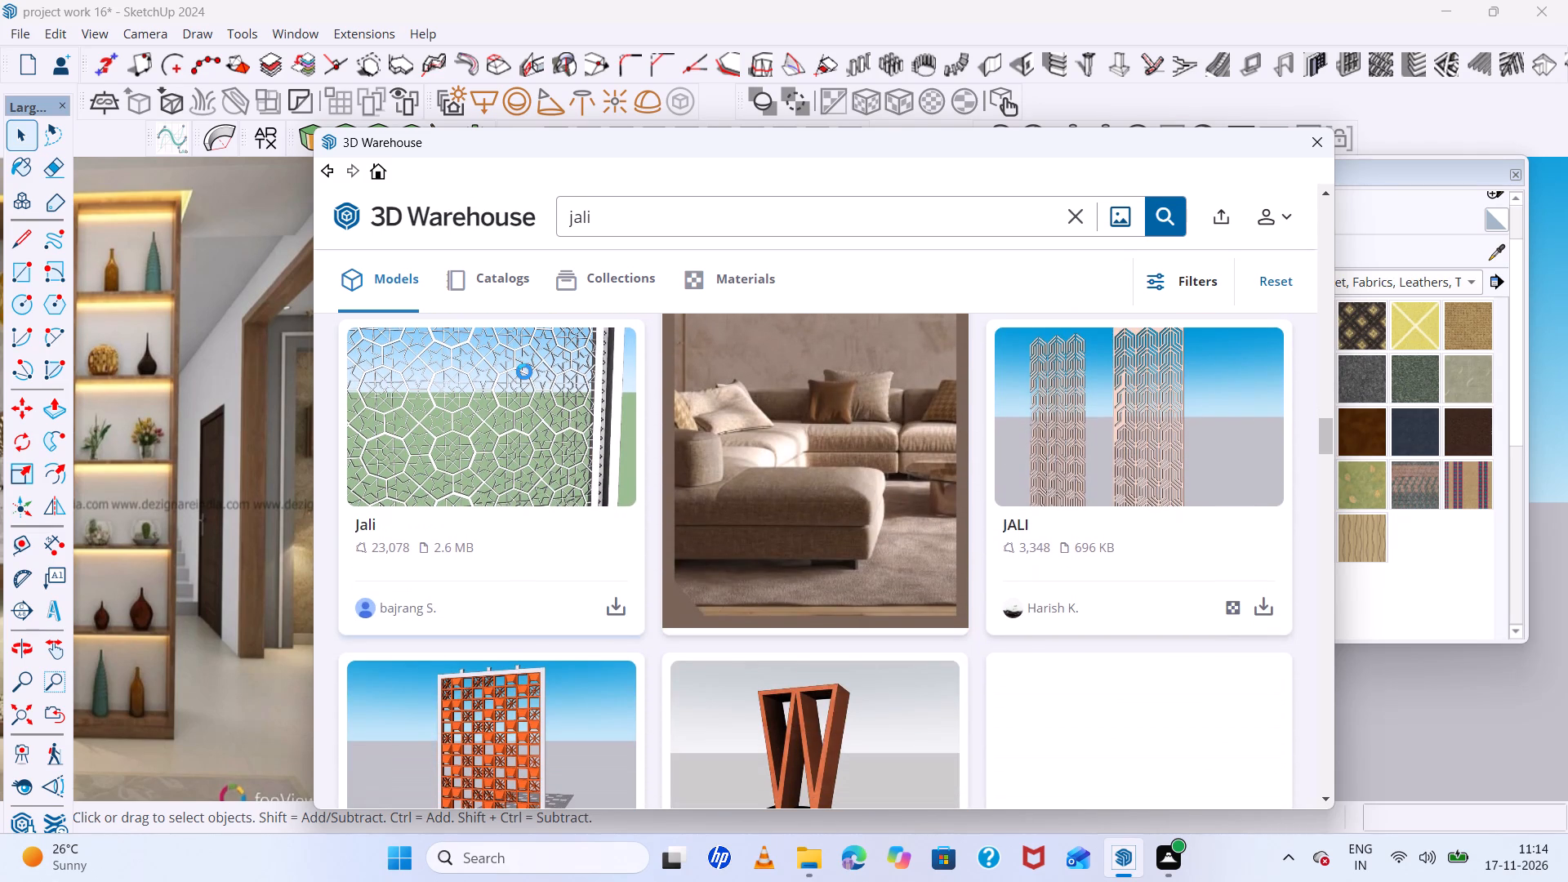
scroll(524, 372, down, 4)
scroll(626, 521, down, 6)
scroll(637, 493, up, 12)
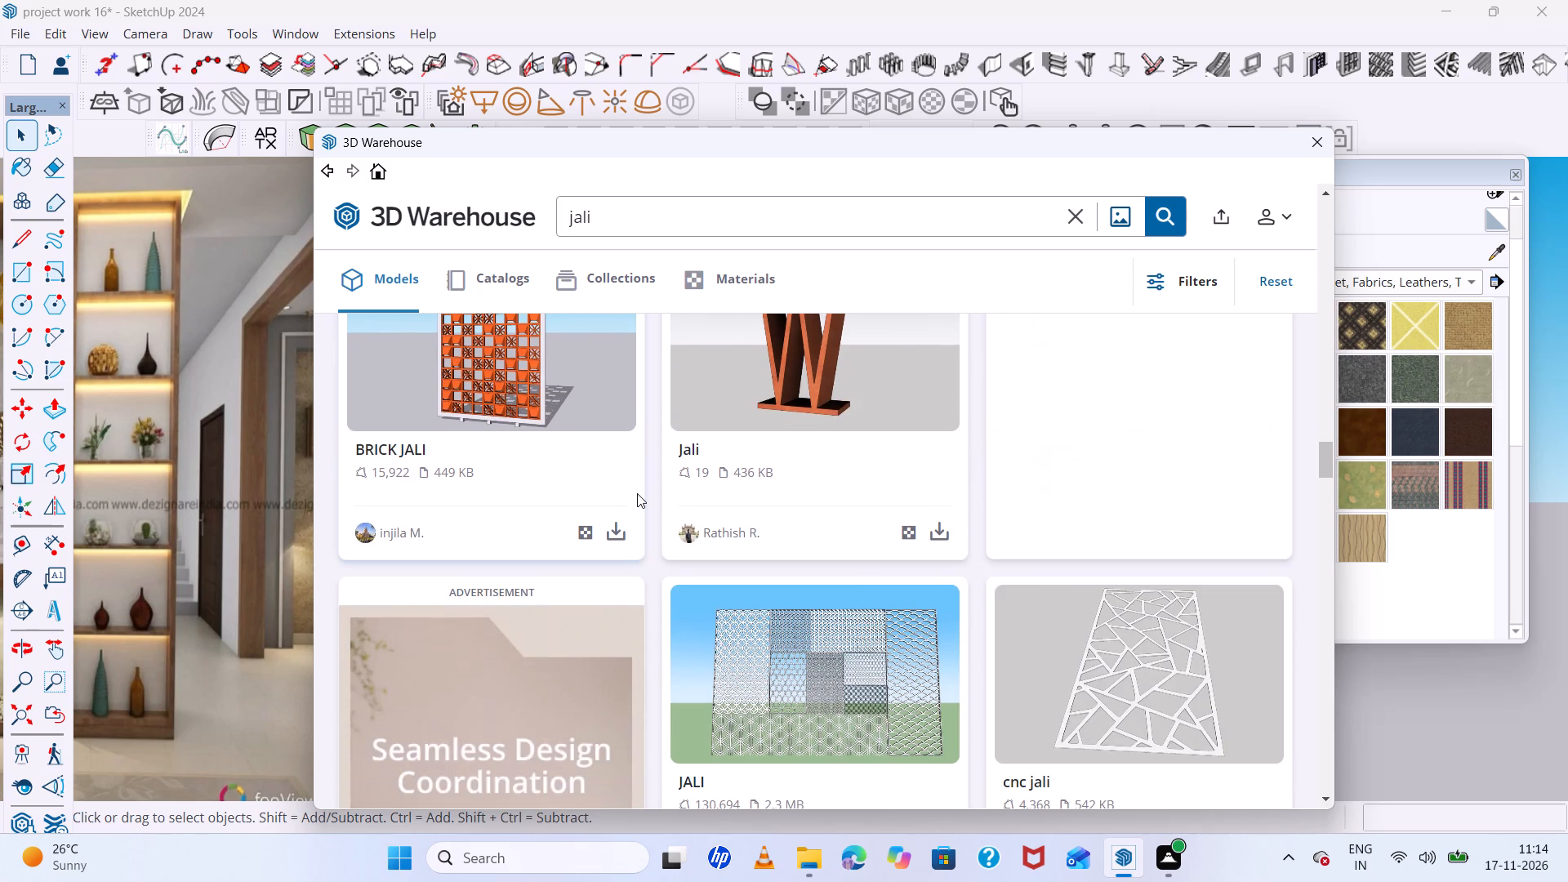
scroll(637, 493, down, 4)
scroll(768, 617, down, 4)
scroll(675, 553, up, 5)
scroll(658, 550, down, 7)
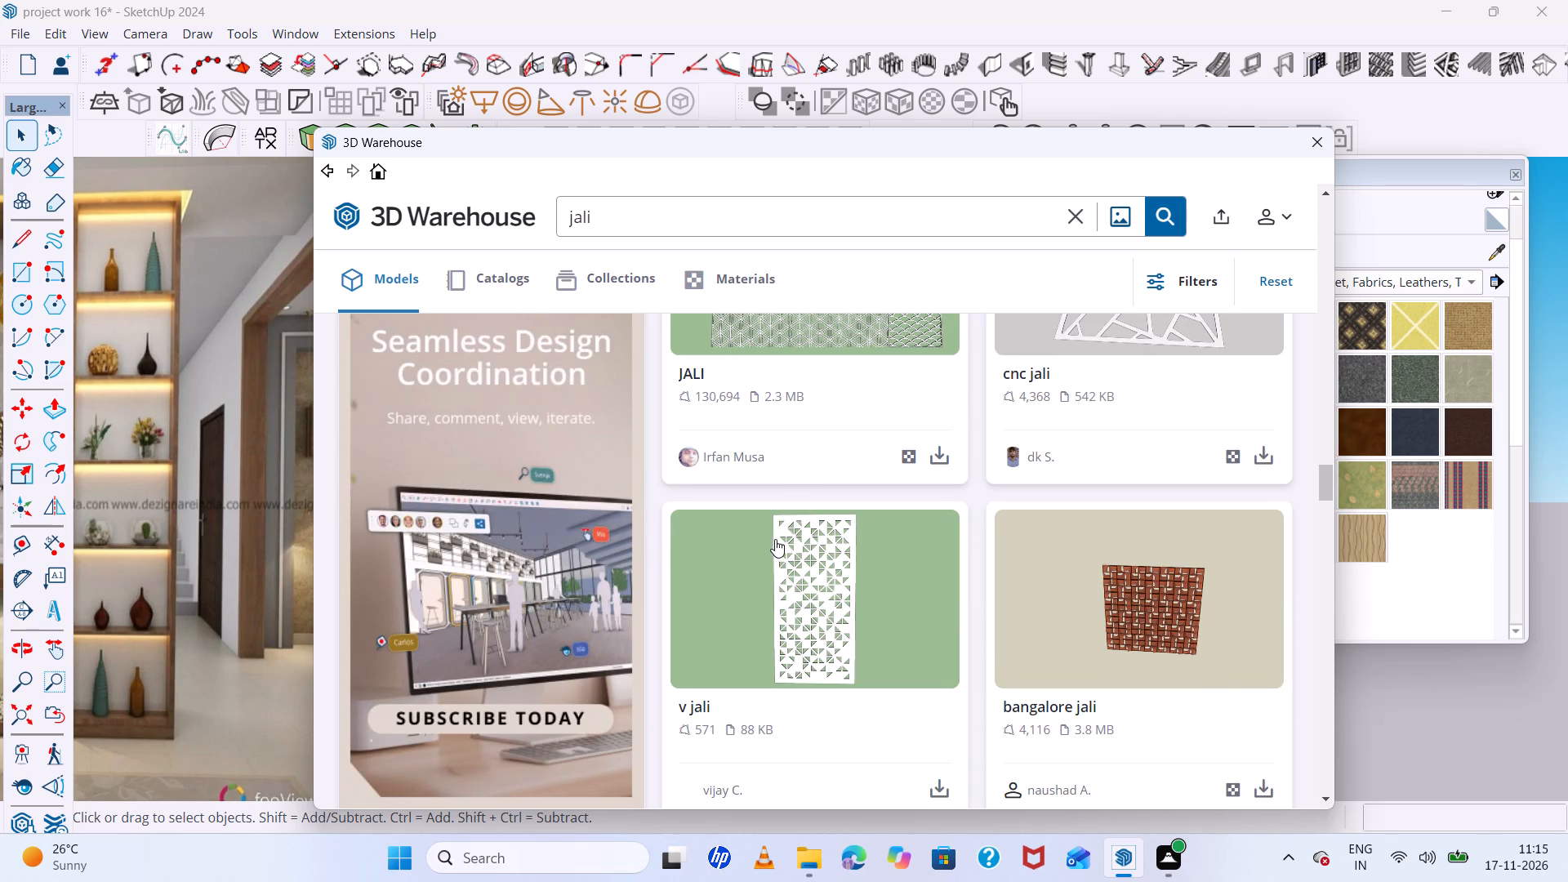
scroll(776, 540, down, 9)
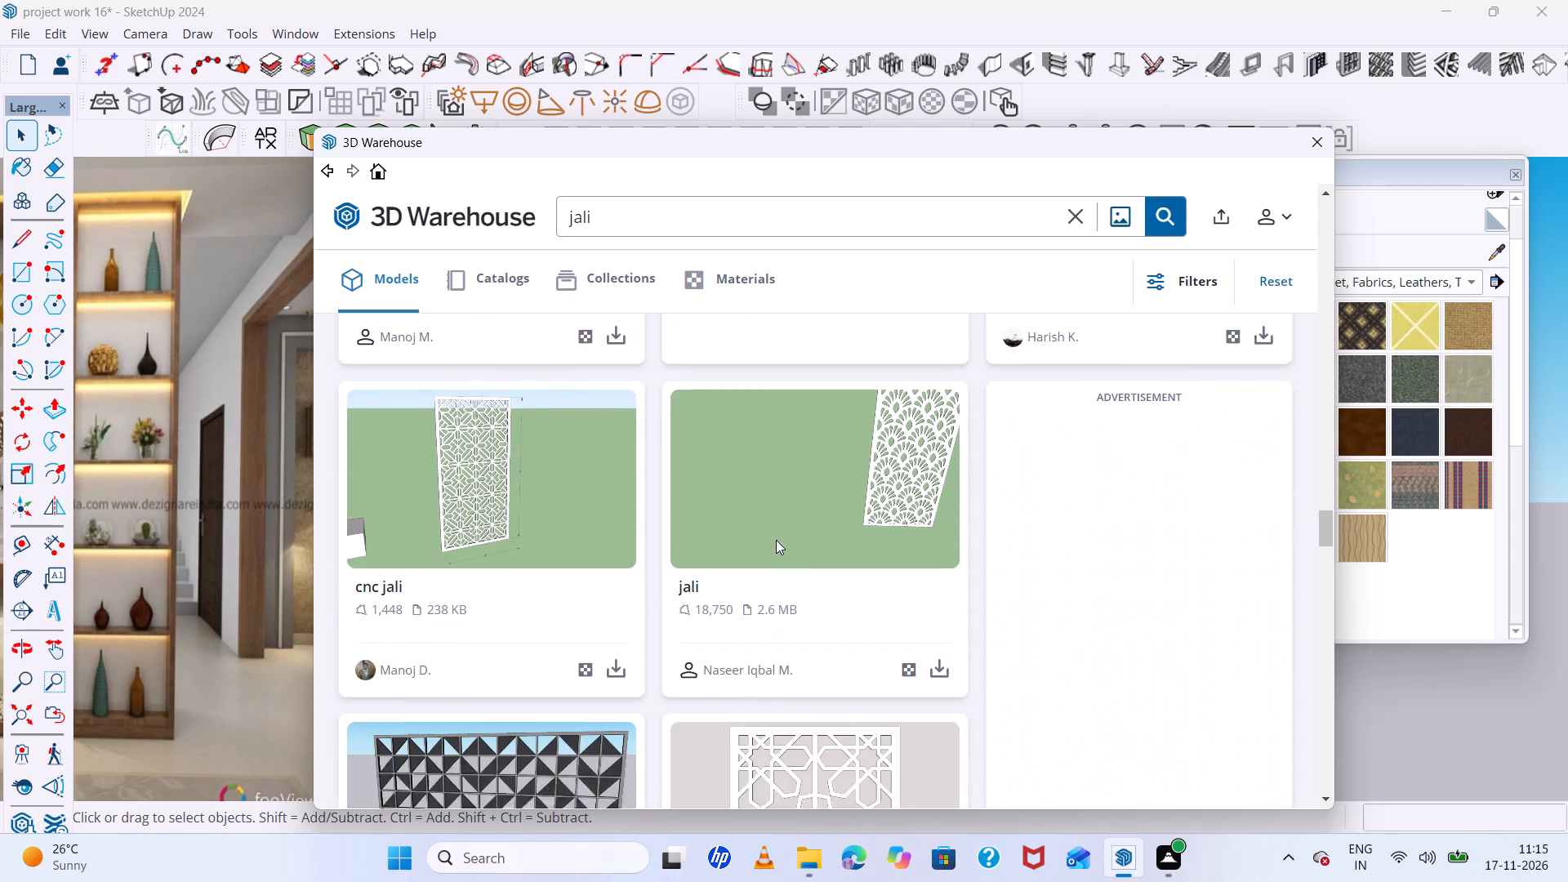
scroll(776, 540, down, 7)
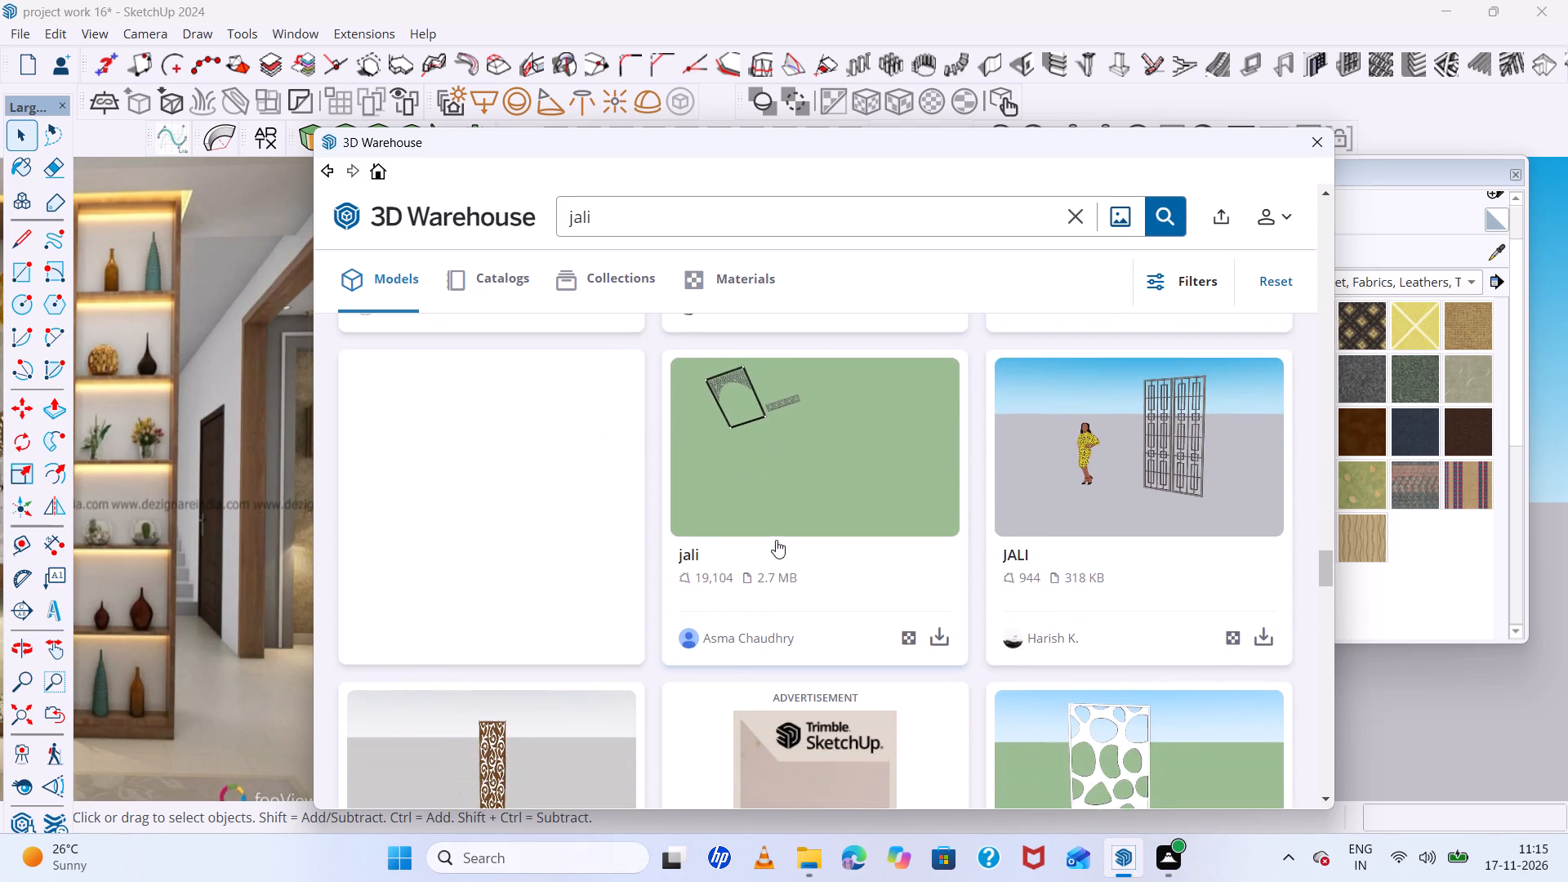
scroll(776, 540, down, 5)
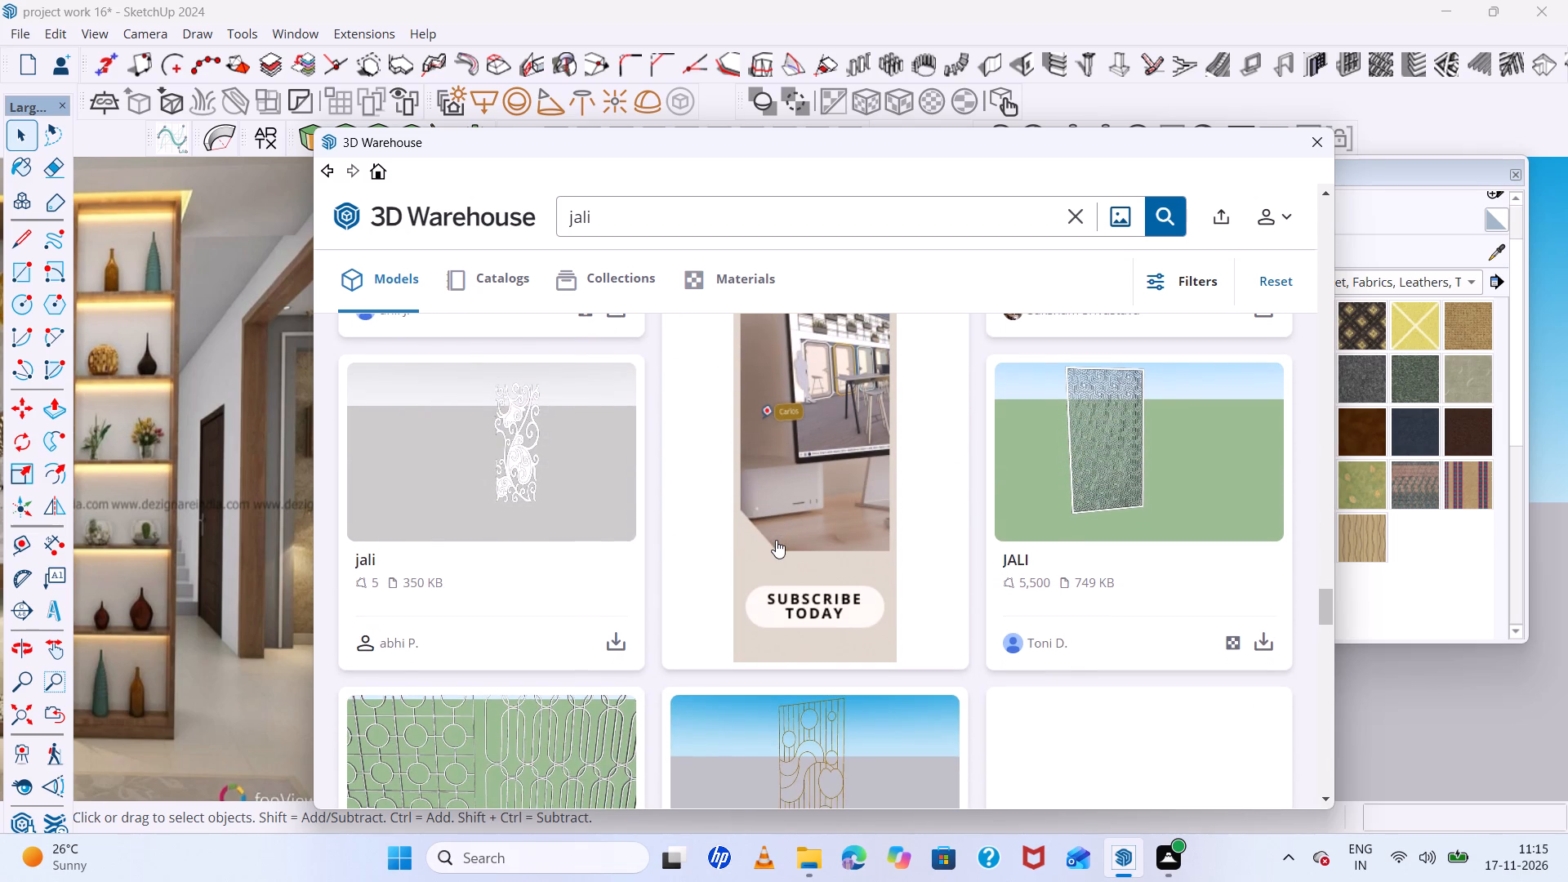
scroll(776, 540, down, 8)
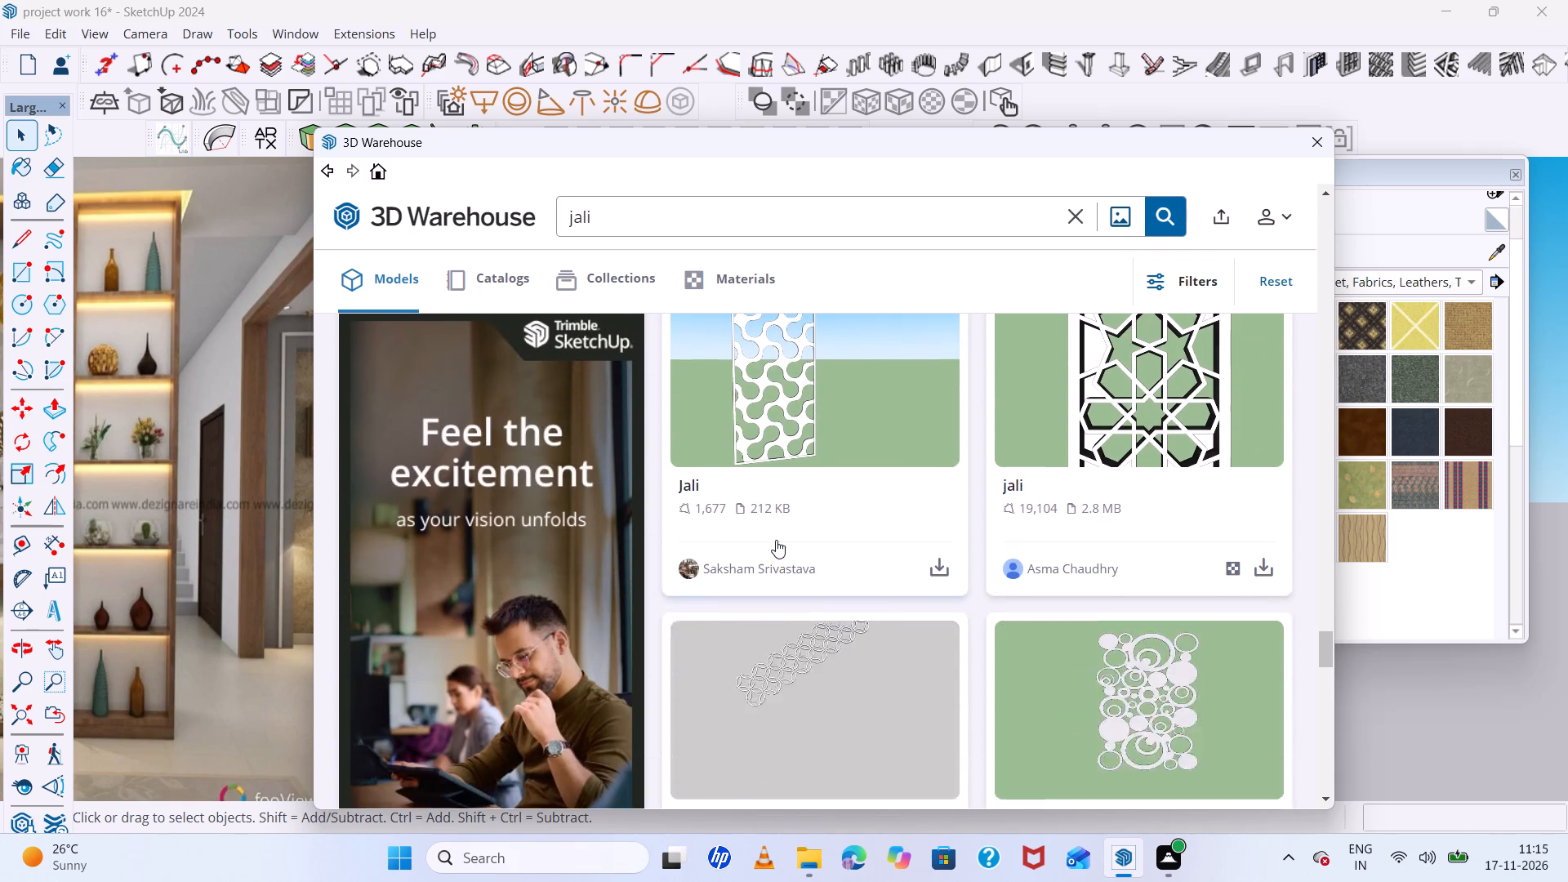
scroll(776, 540, down, 4)
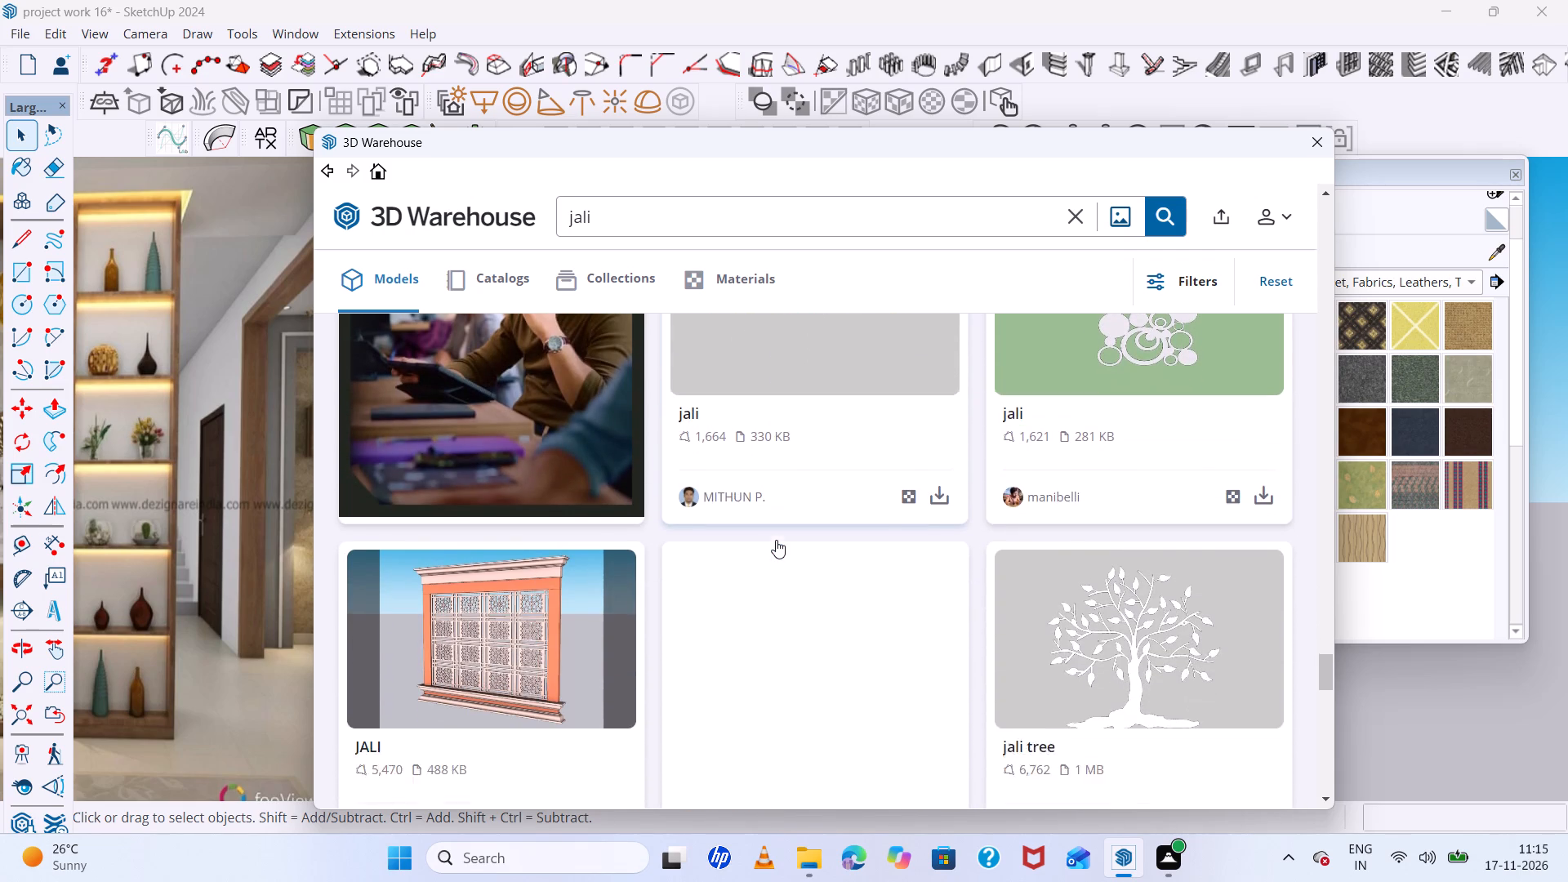
scroll(776, 540, down, 7)
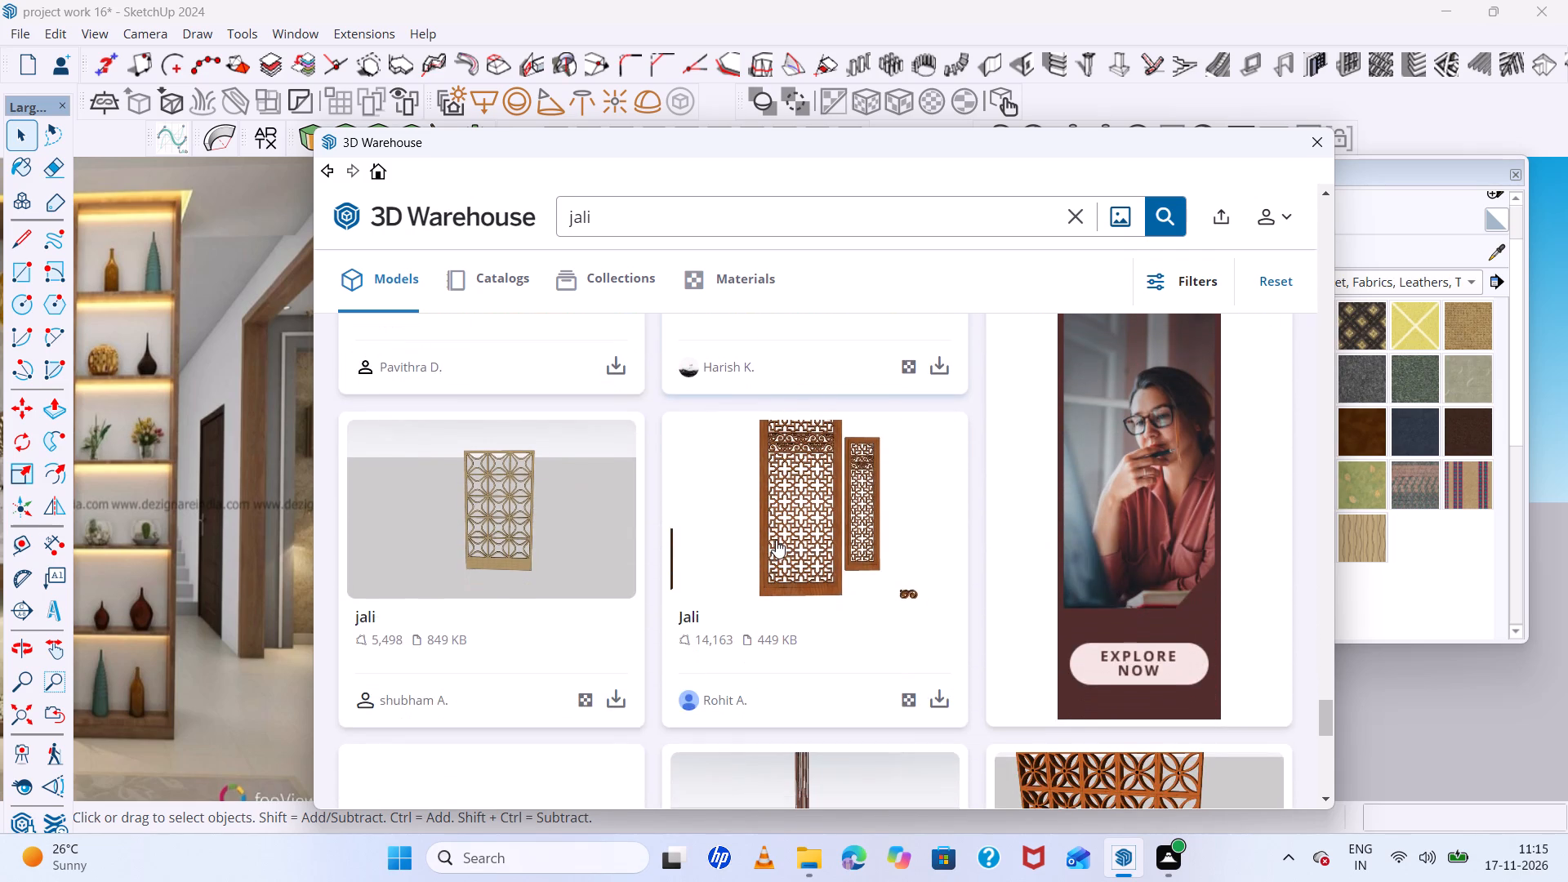
scroll(776, 540, down, 7)
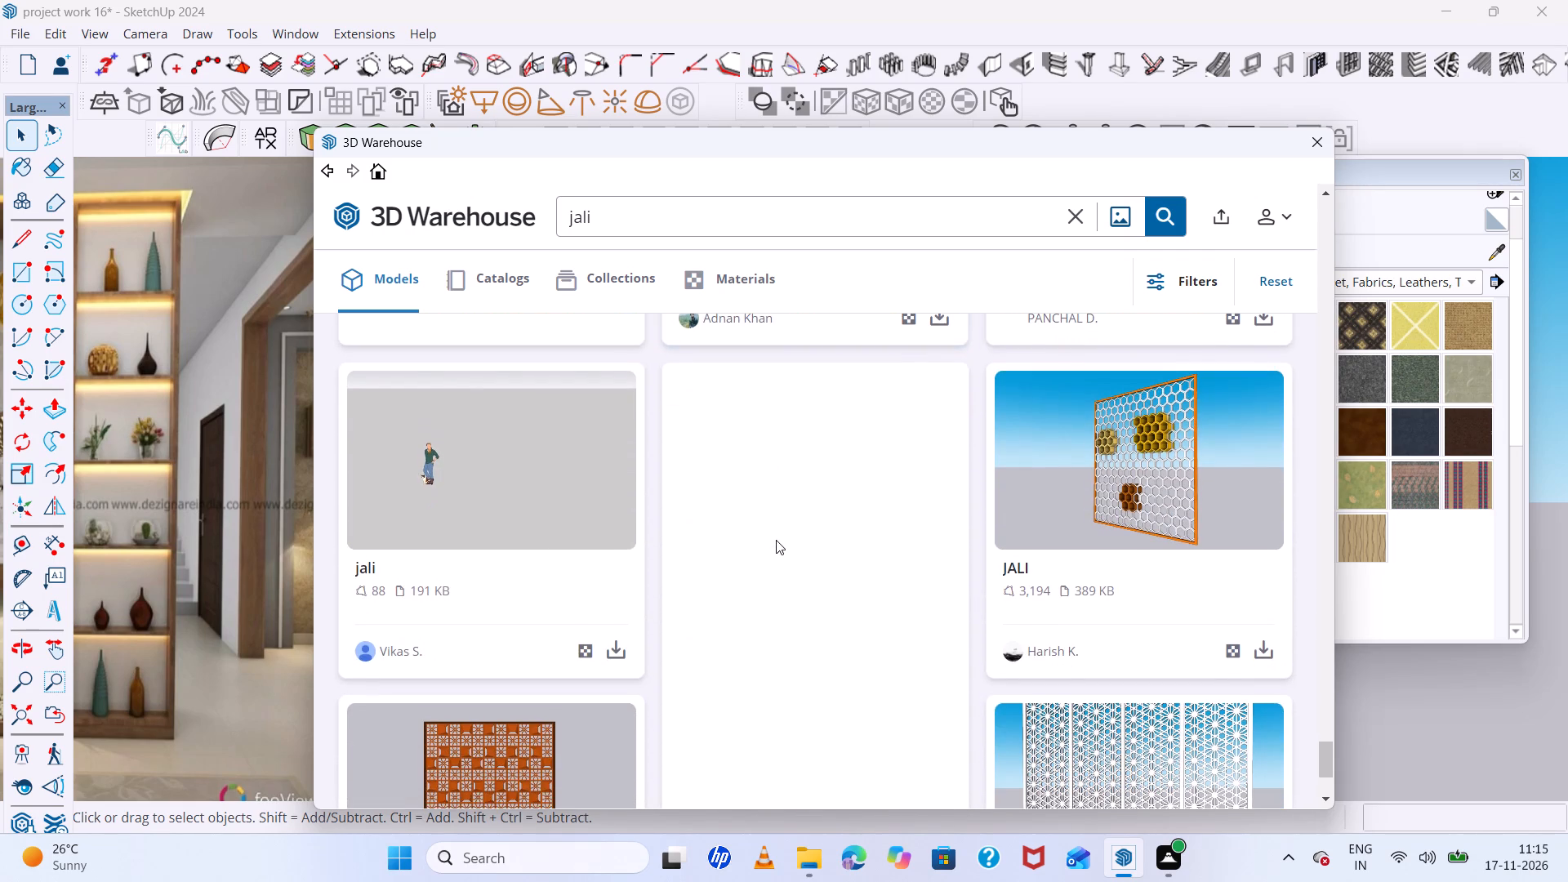
scroll(776, 540, down, 8)
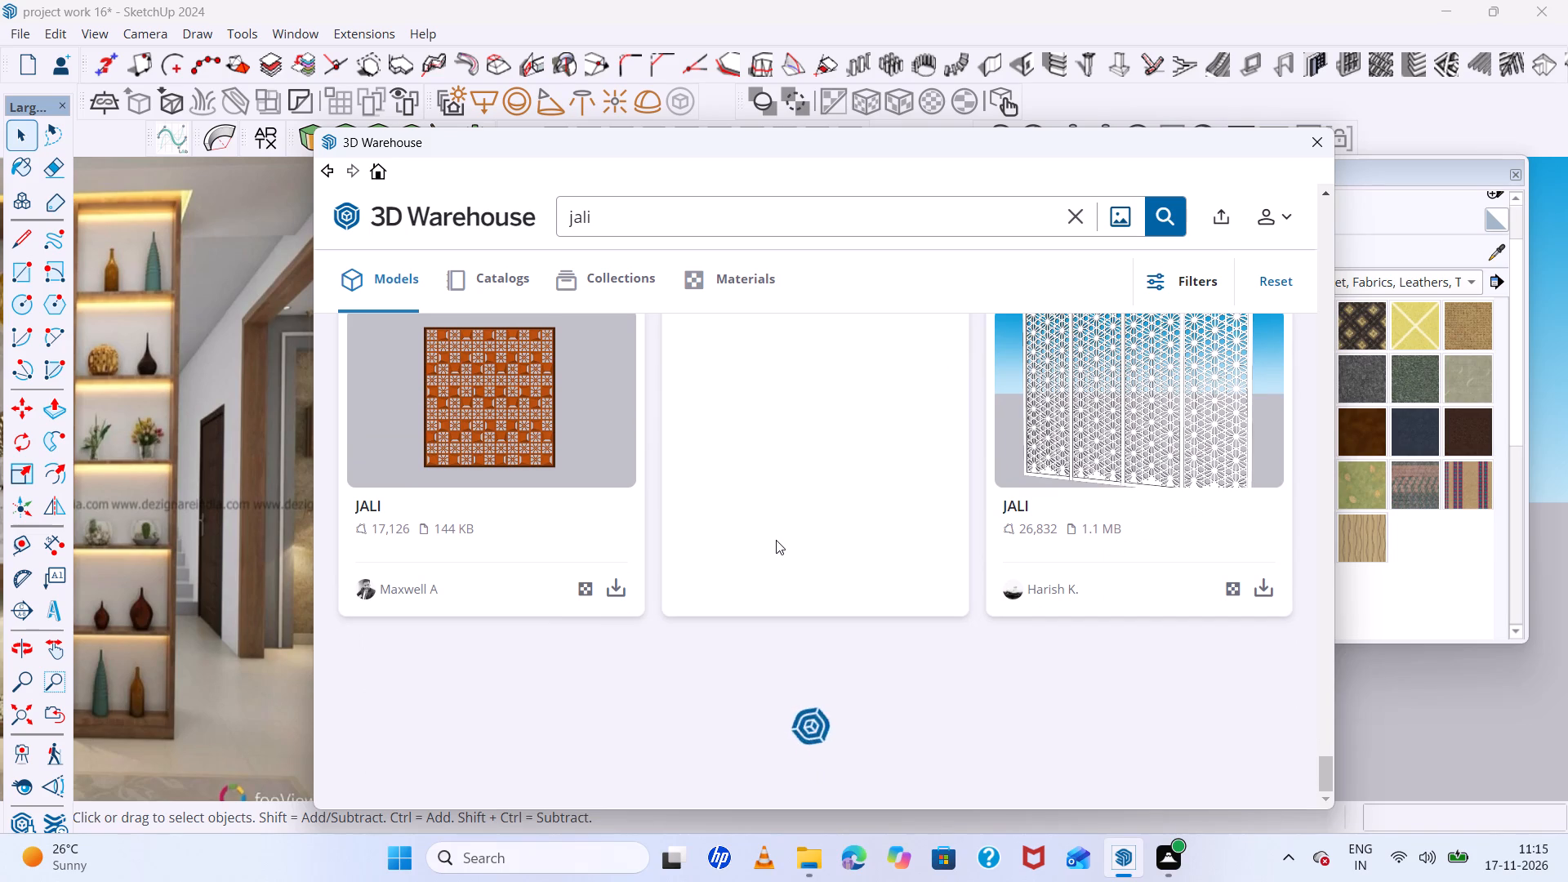
scroll(776, 540, down, 5)
Look back through the 3D Warehouse jali results for a decorative panel suited to the wall behind the Buddha statue.
scroll(776, 540, up, 12)
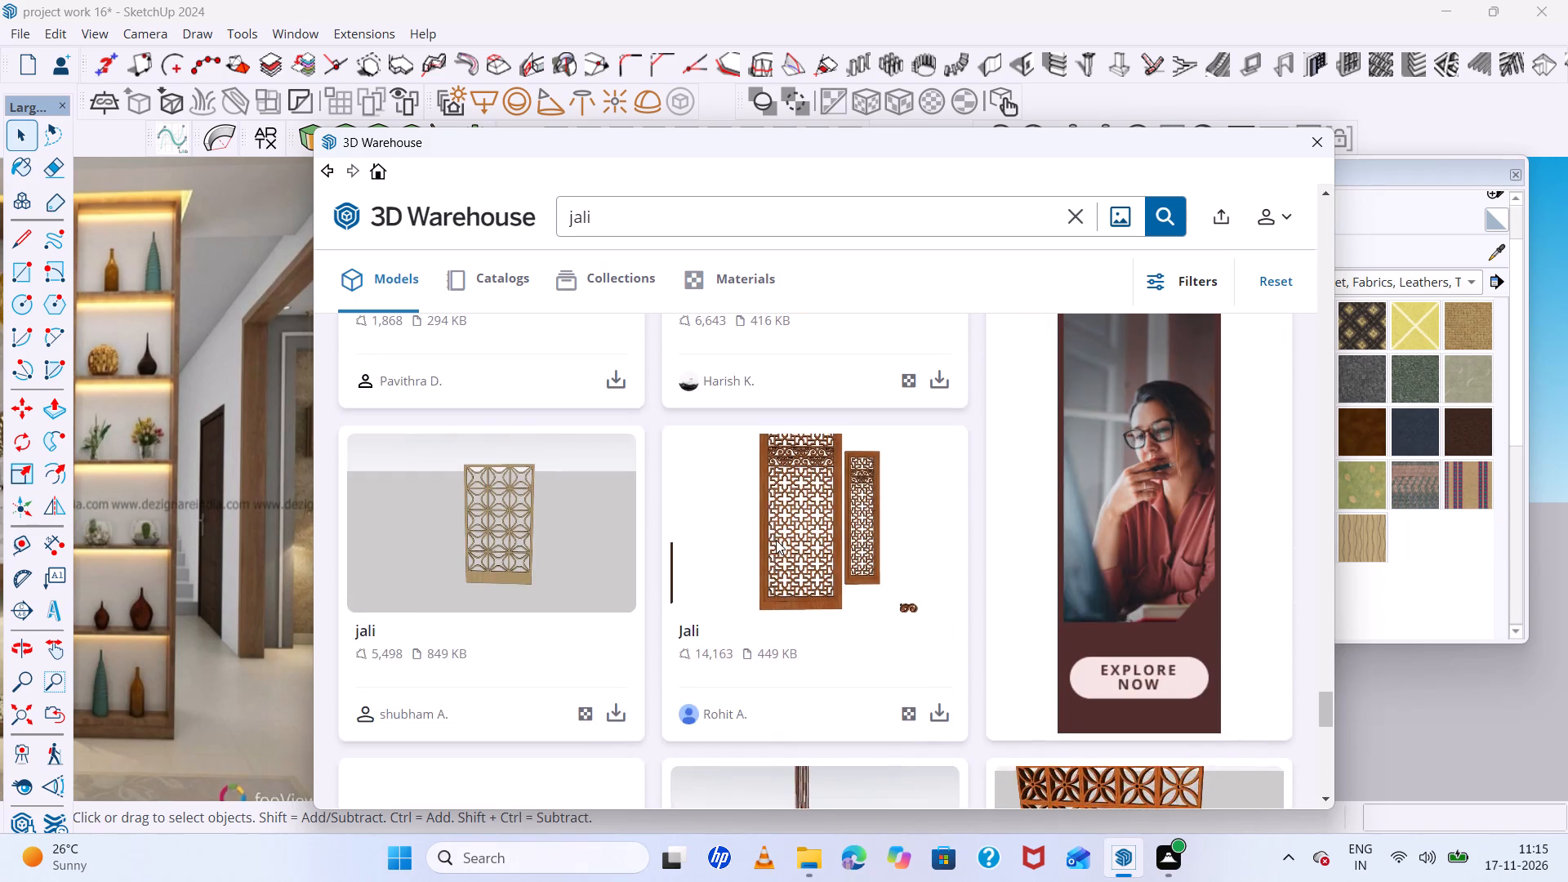
scroll(776, 540, up, 20)
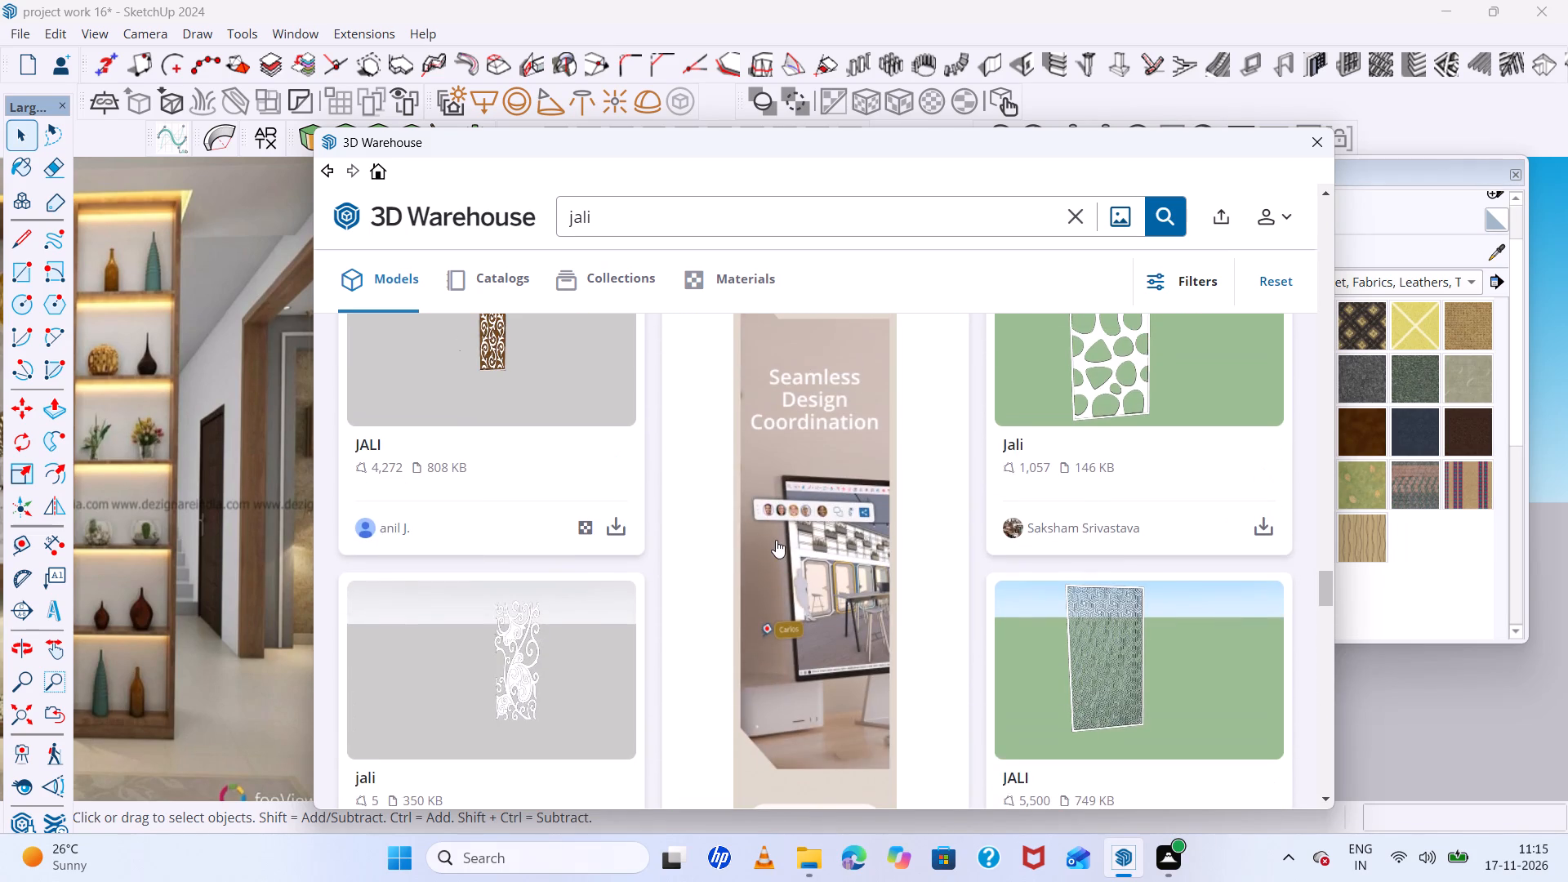
scroll(776, 540, down, 4)
scroll(774, 540, up, 18)
scroll(774, 540, up, 3)
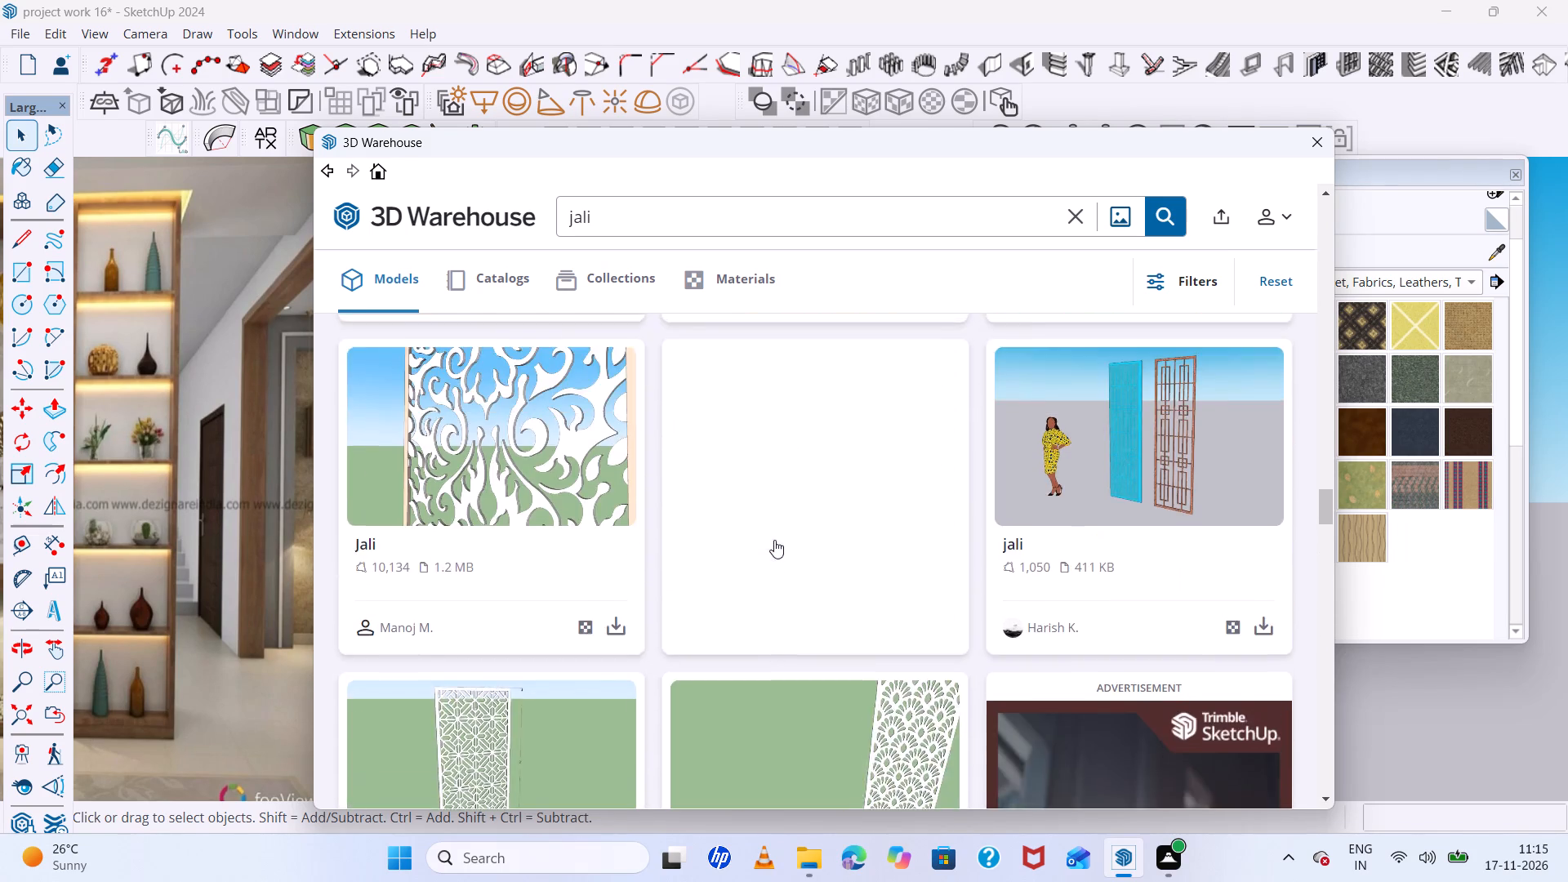
scroll(774, 540, up, 3)
scroll(774, 540, down, 14)
scroll(774, 540, up, 3)
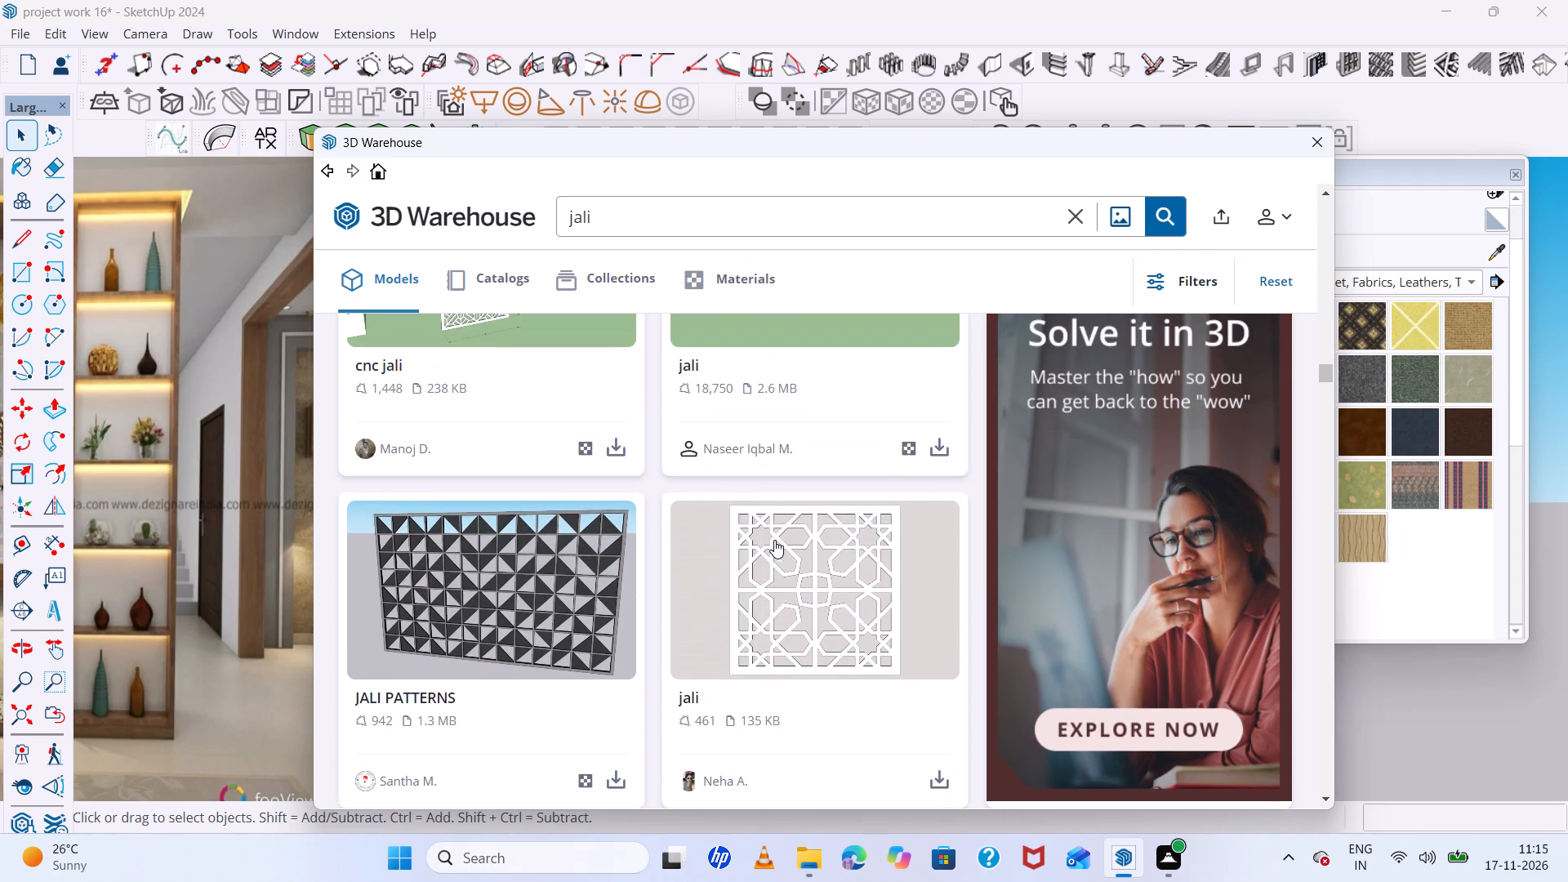
scroll(774, 540, down, 6)
scroll(774, 540, up, 7)
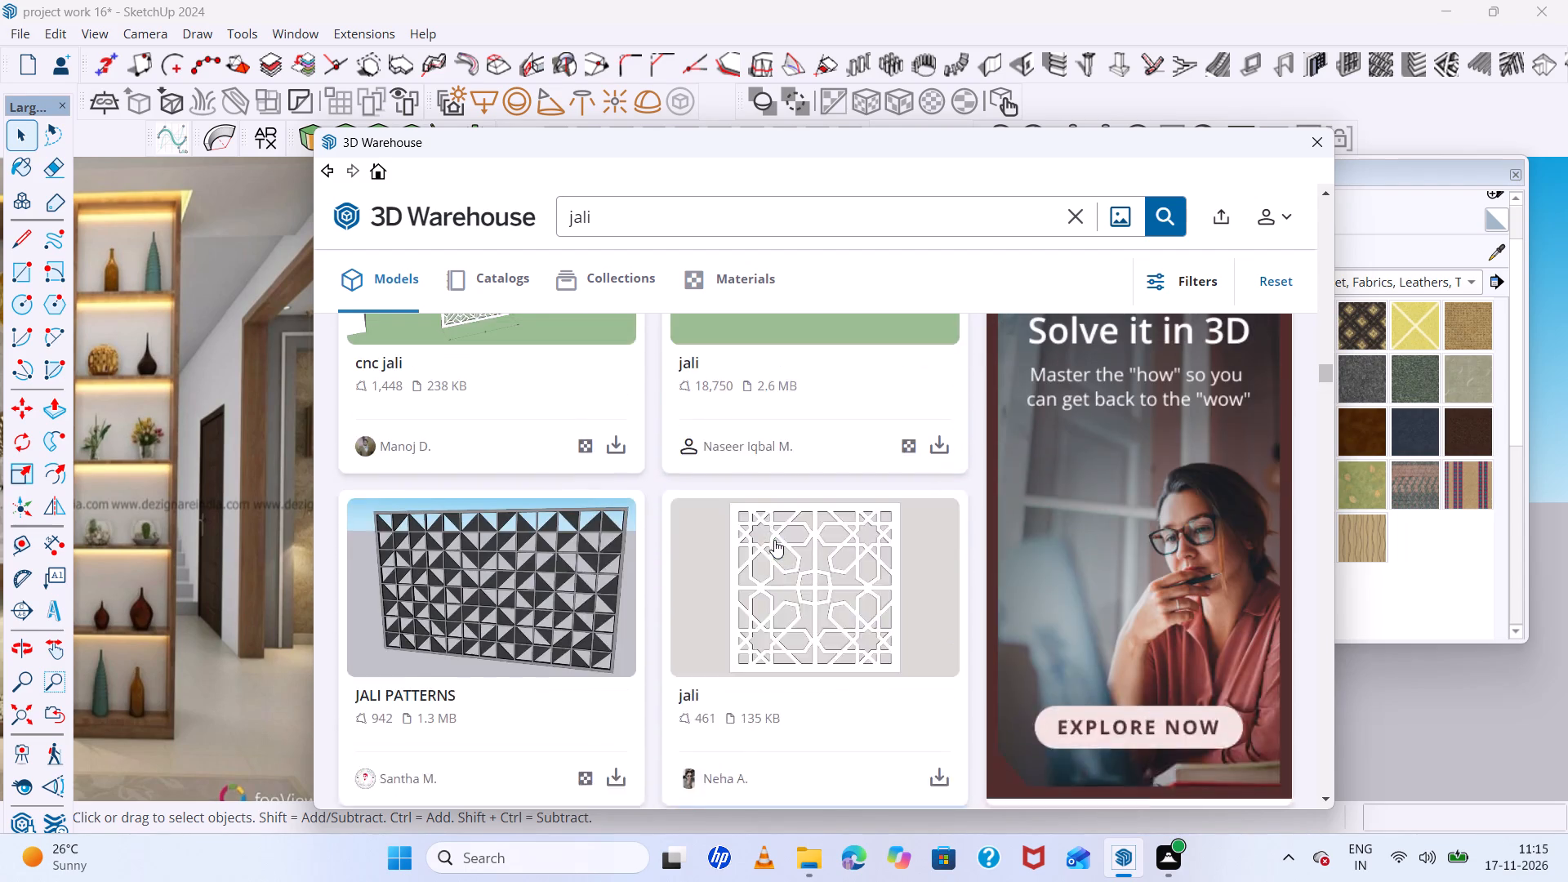
scroll(774, 540, up, 9)
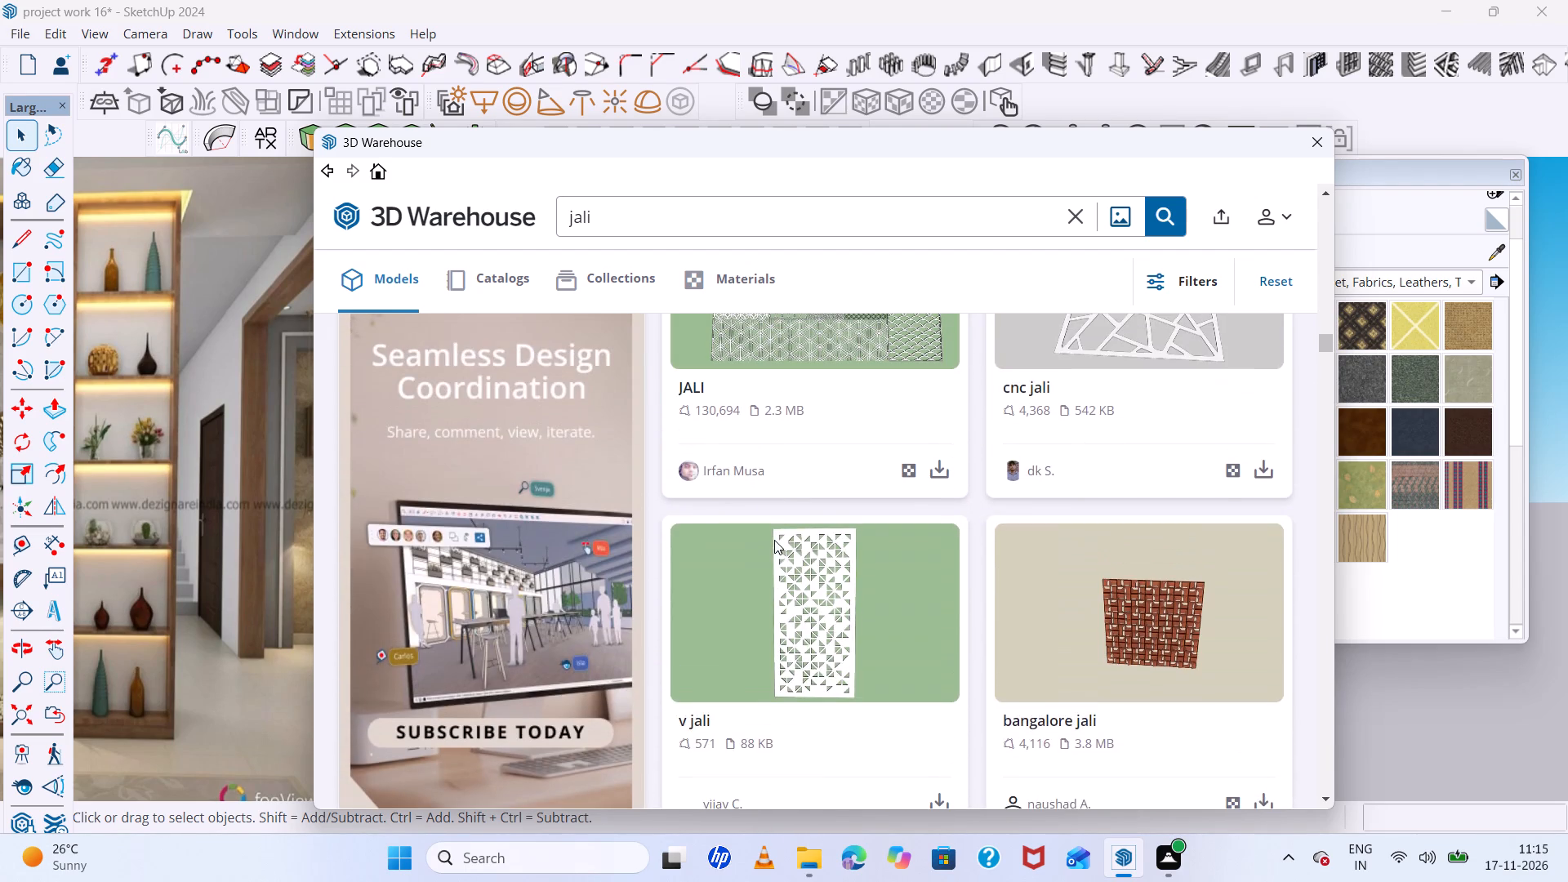
scroll(774, 540, up, 14)
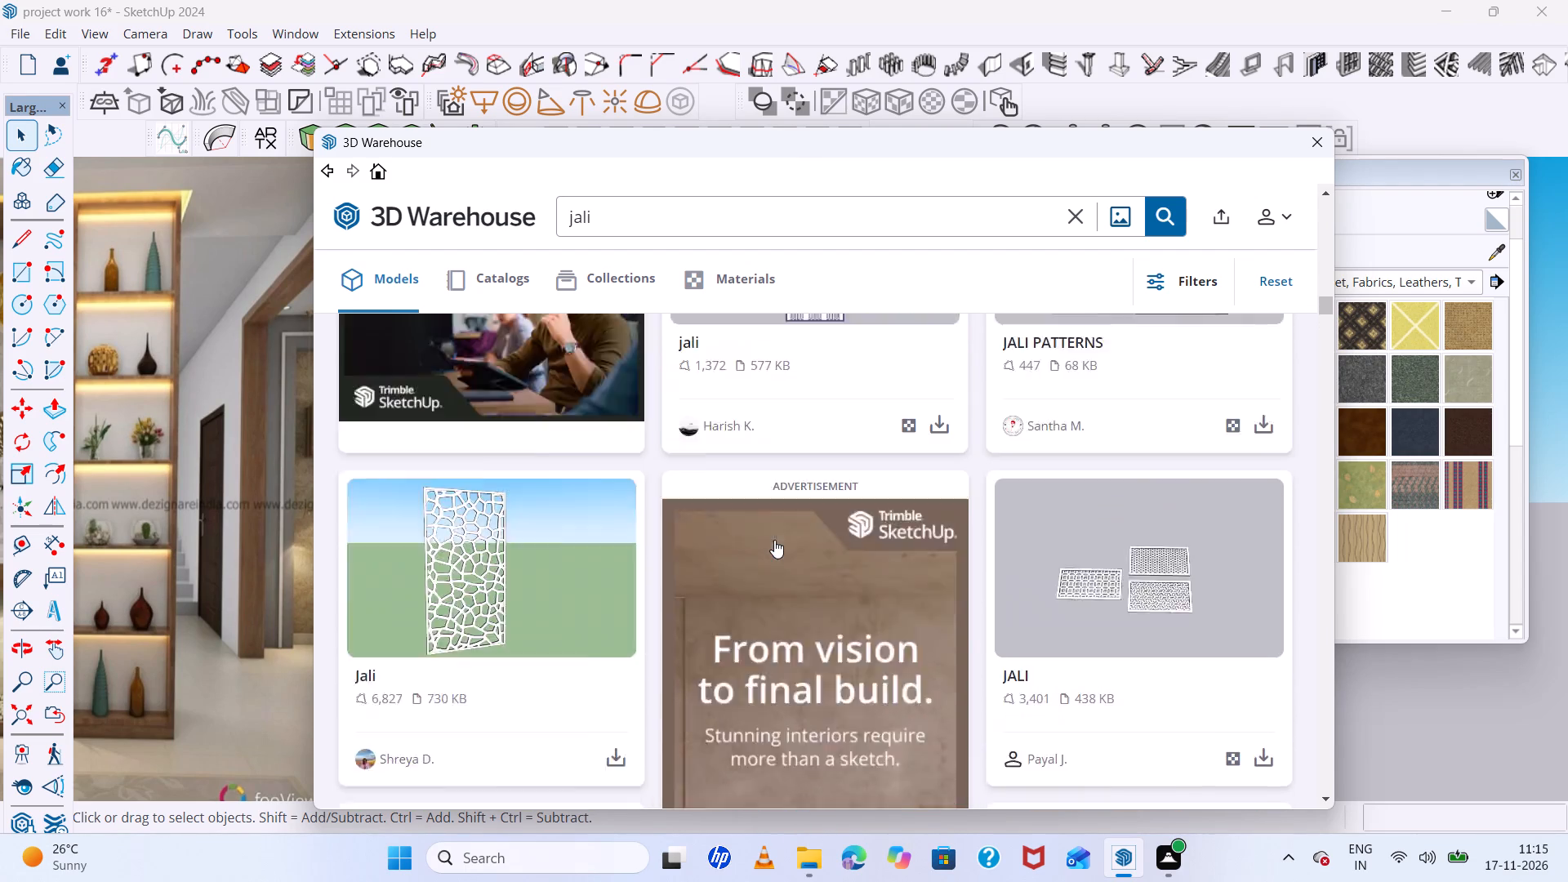
scroll(774, 540, up, 8)
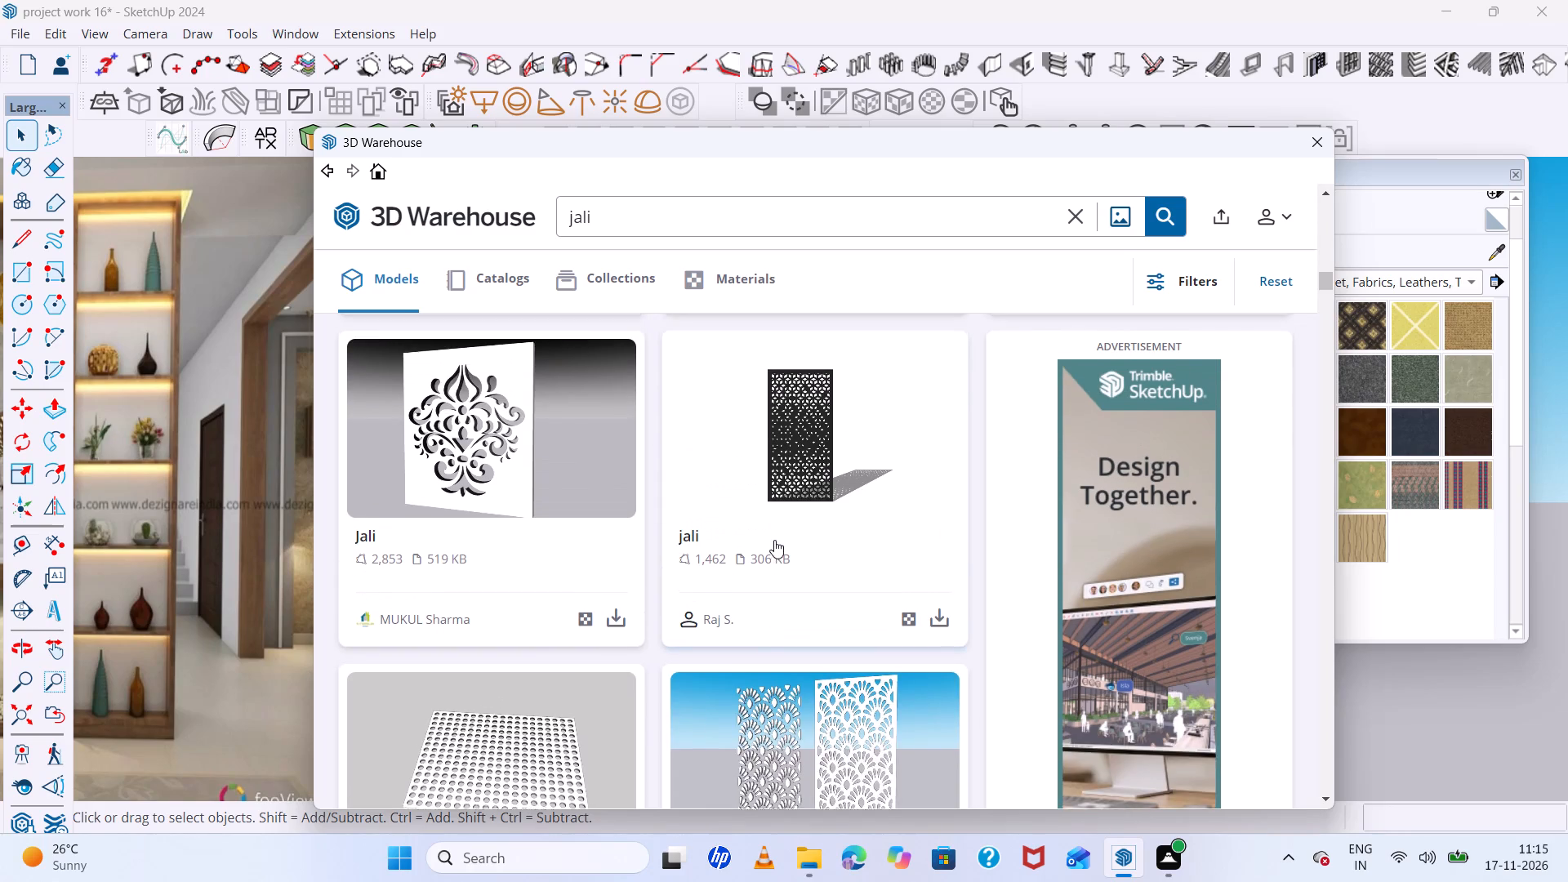
Load the white 519 KB Jali panel with the floral damask cutout into the model and place it beyond the loose books.
click(481, 561)
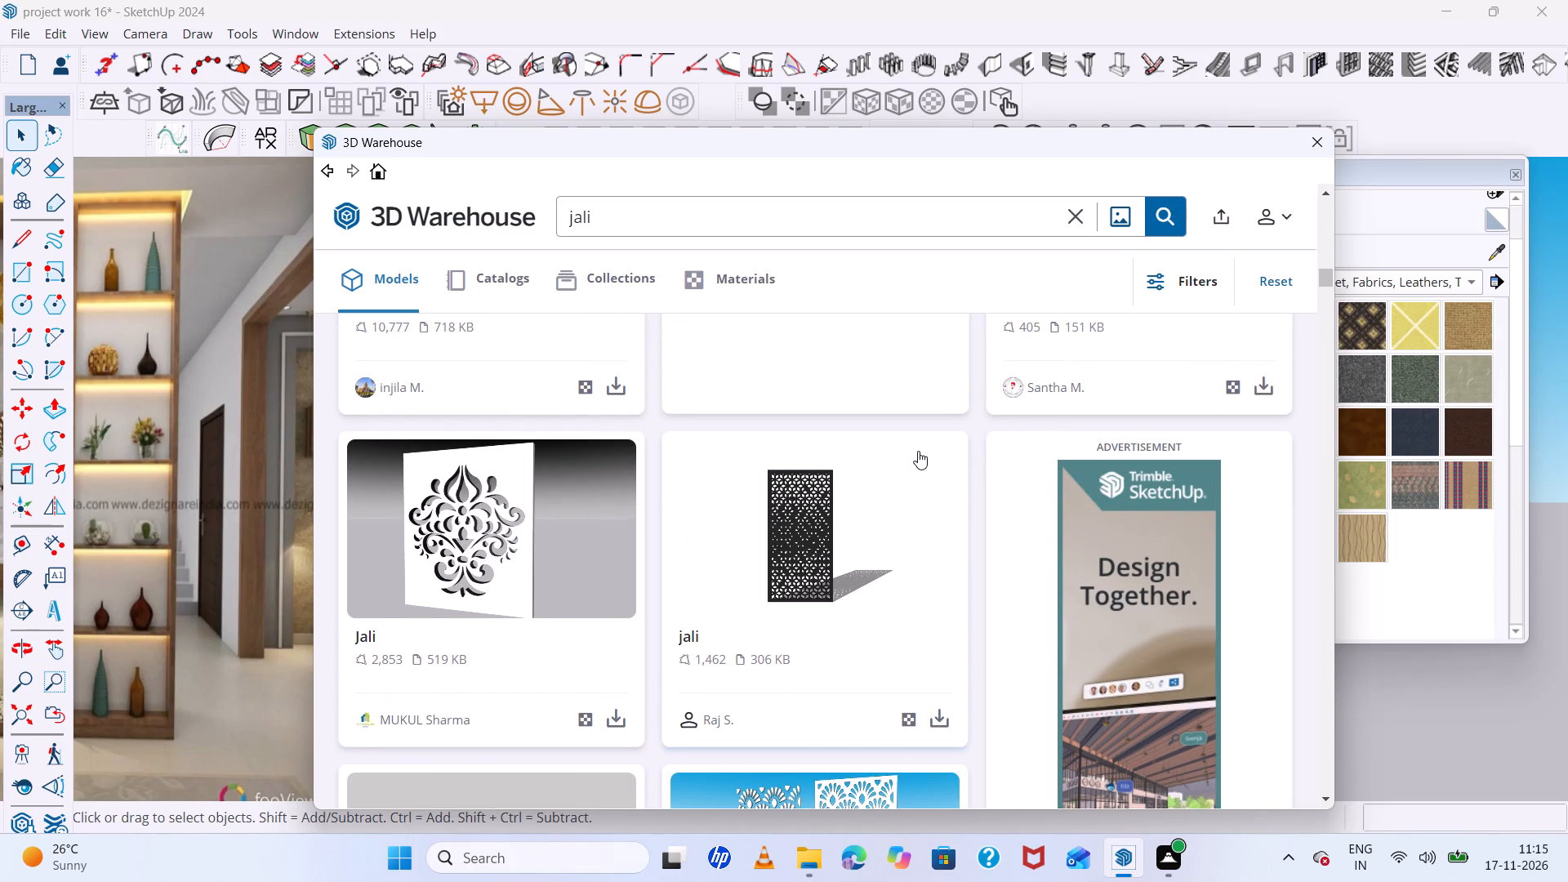
click(558, 612)
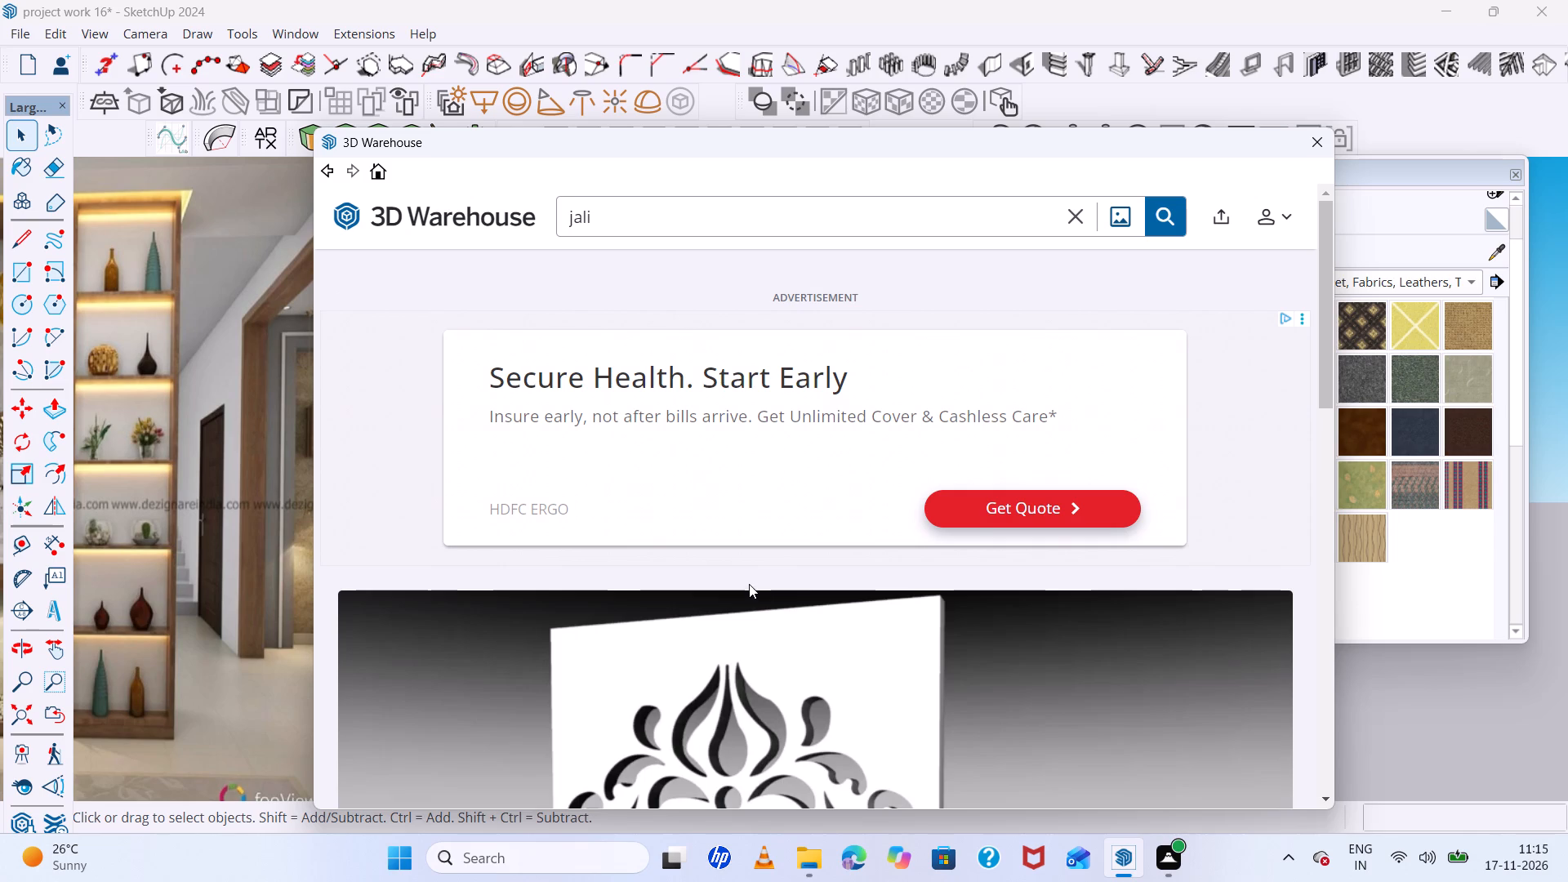
scroll(751, 519, down, 7)
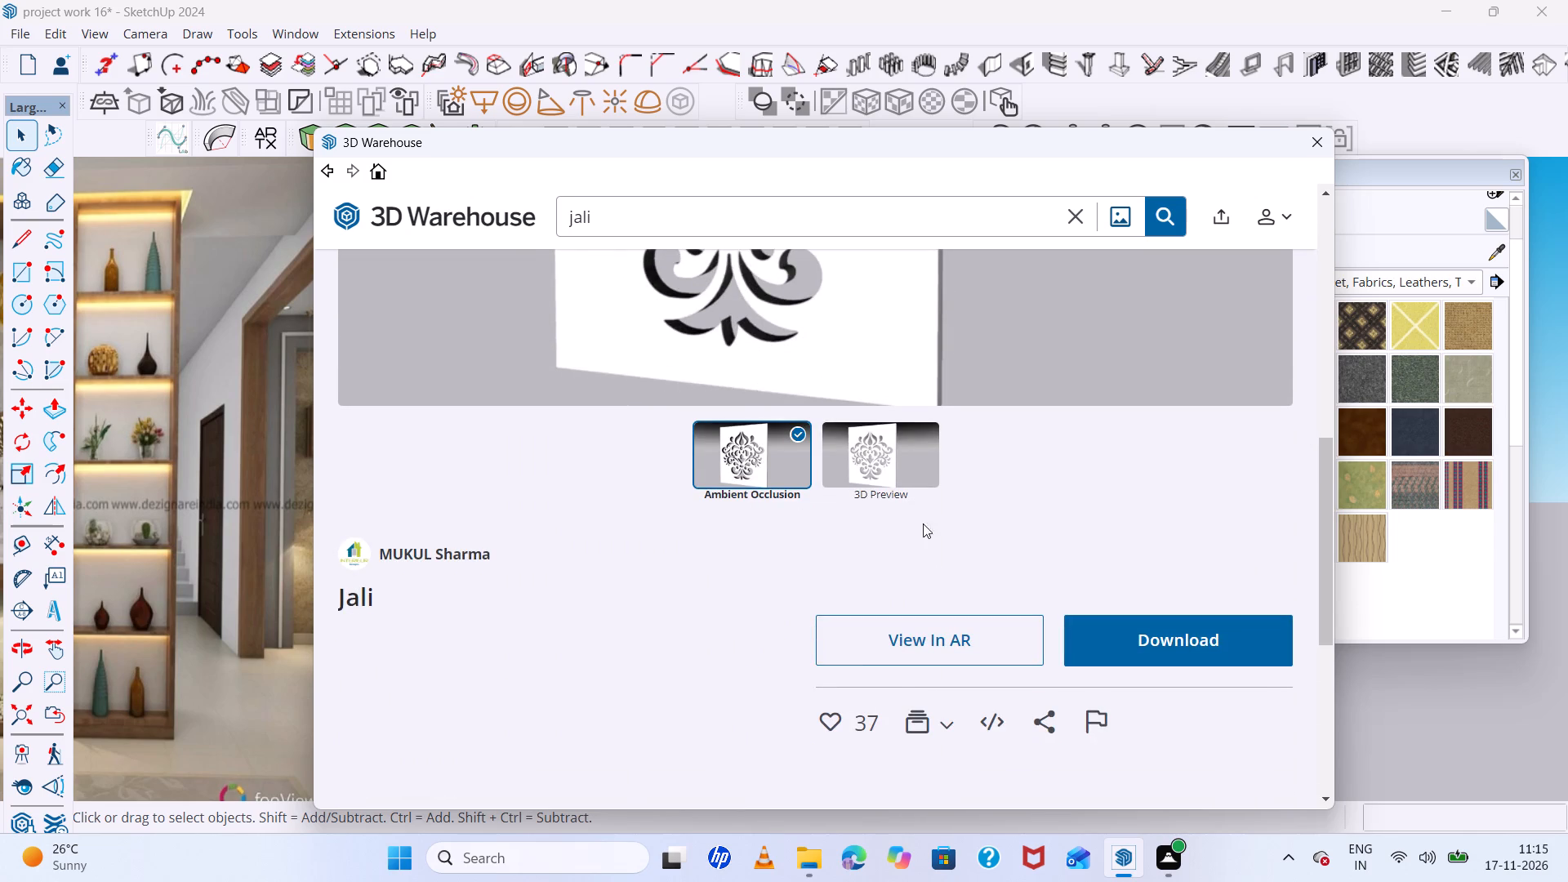
click(1086, 616)
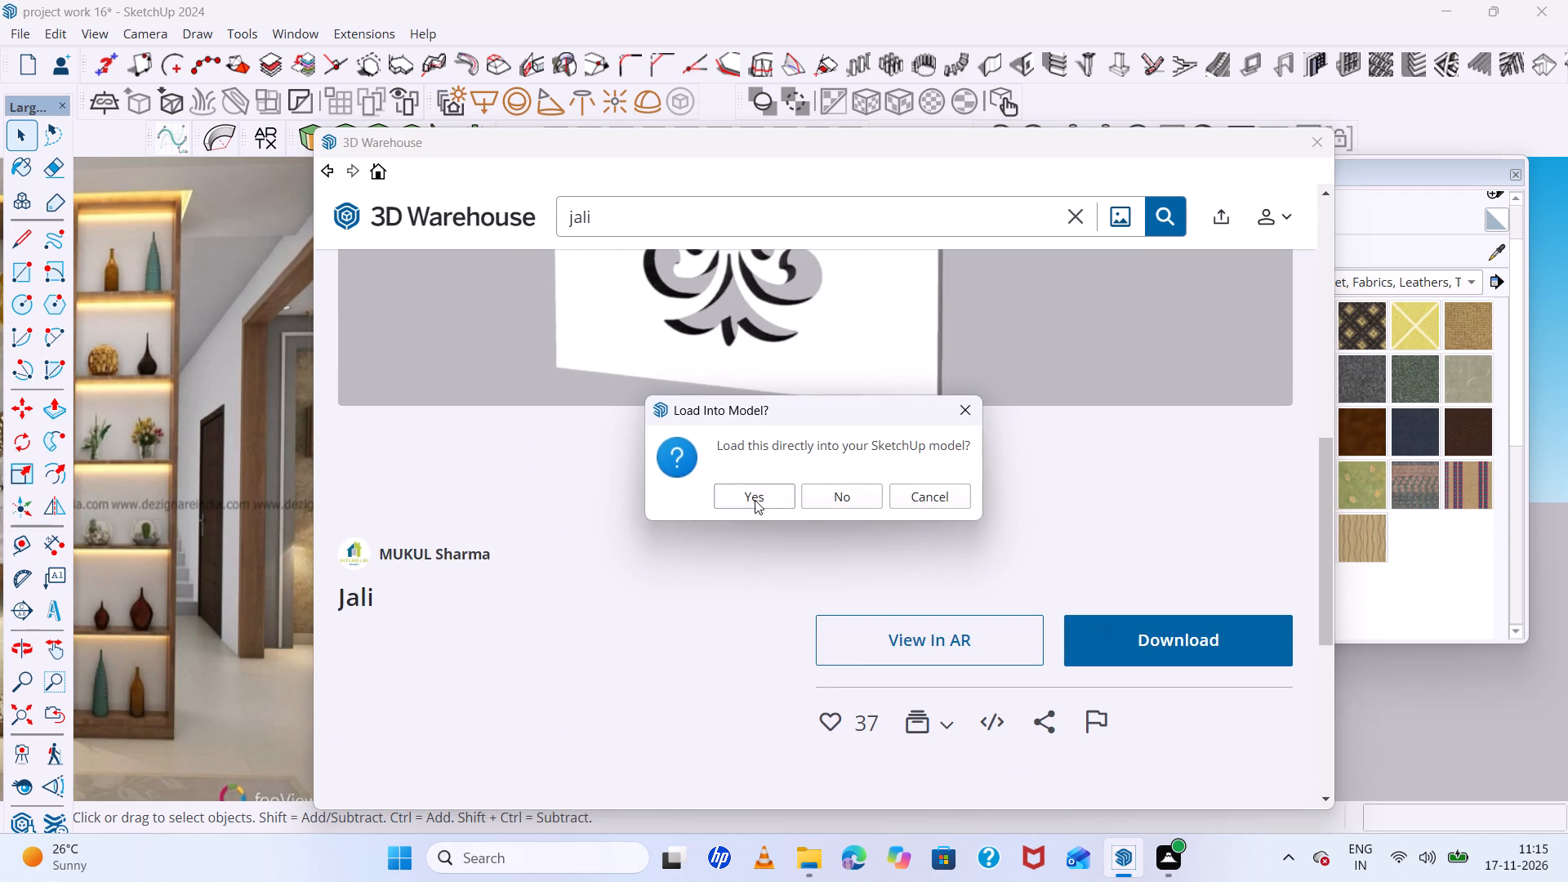
click(755, 500)
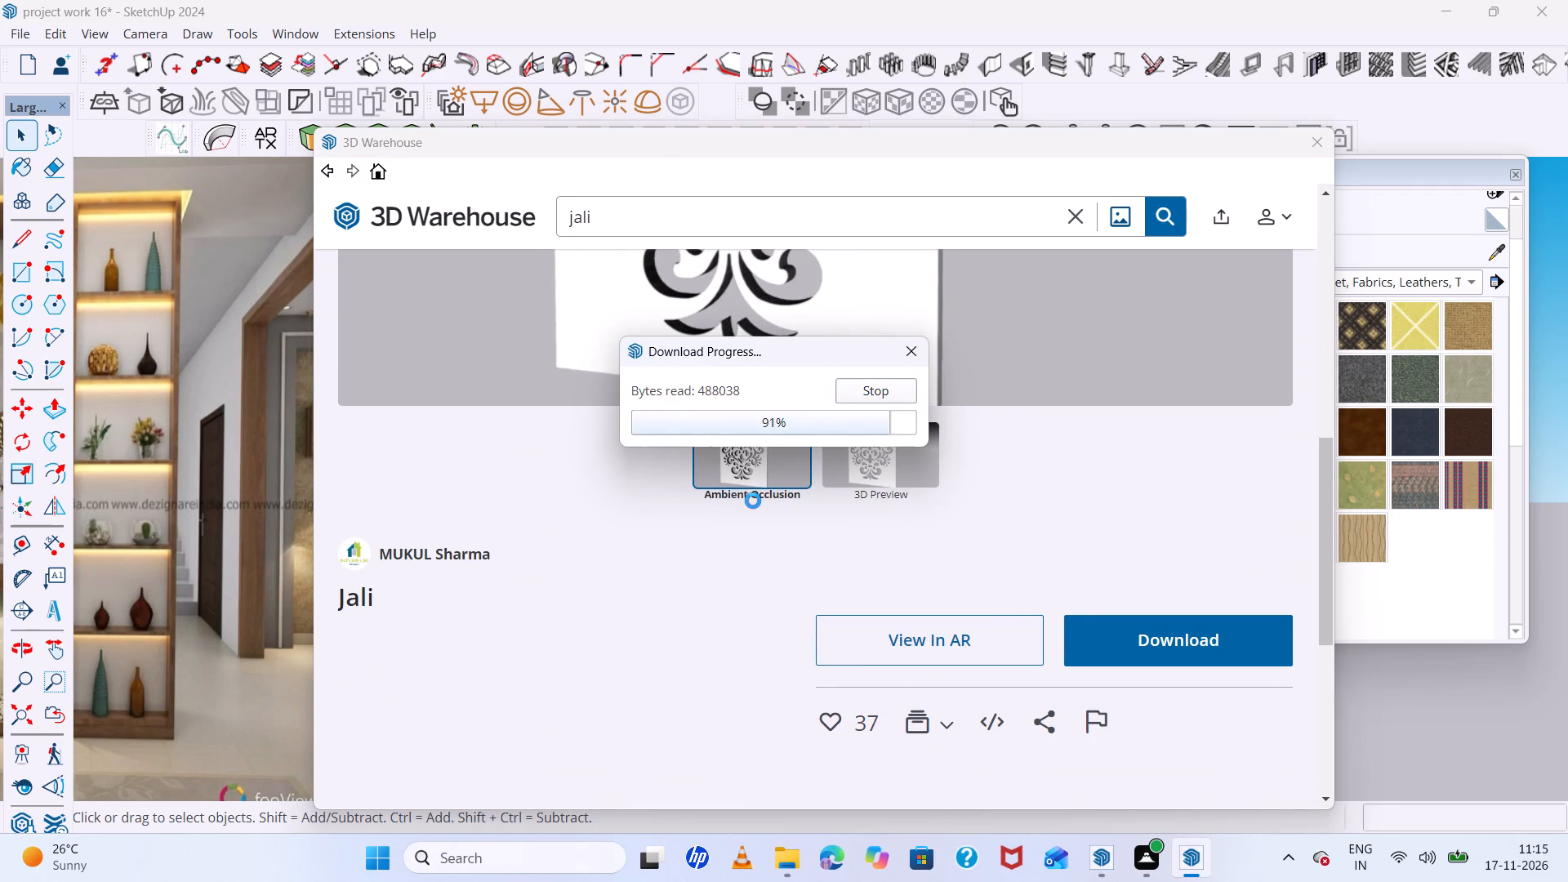
scroll(866, 519, down, 4)
scroll(762, 511, down, 6)
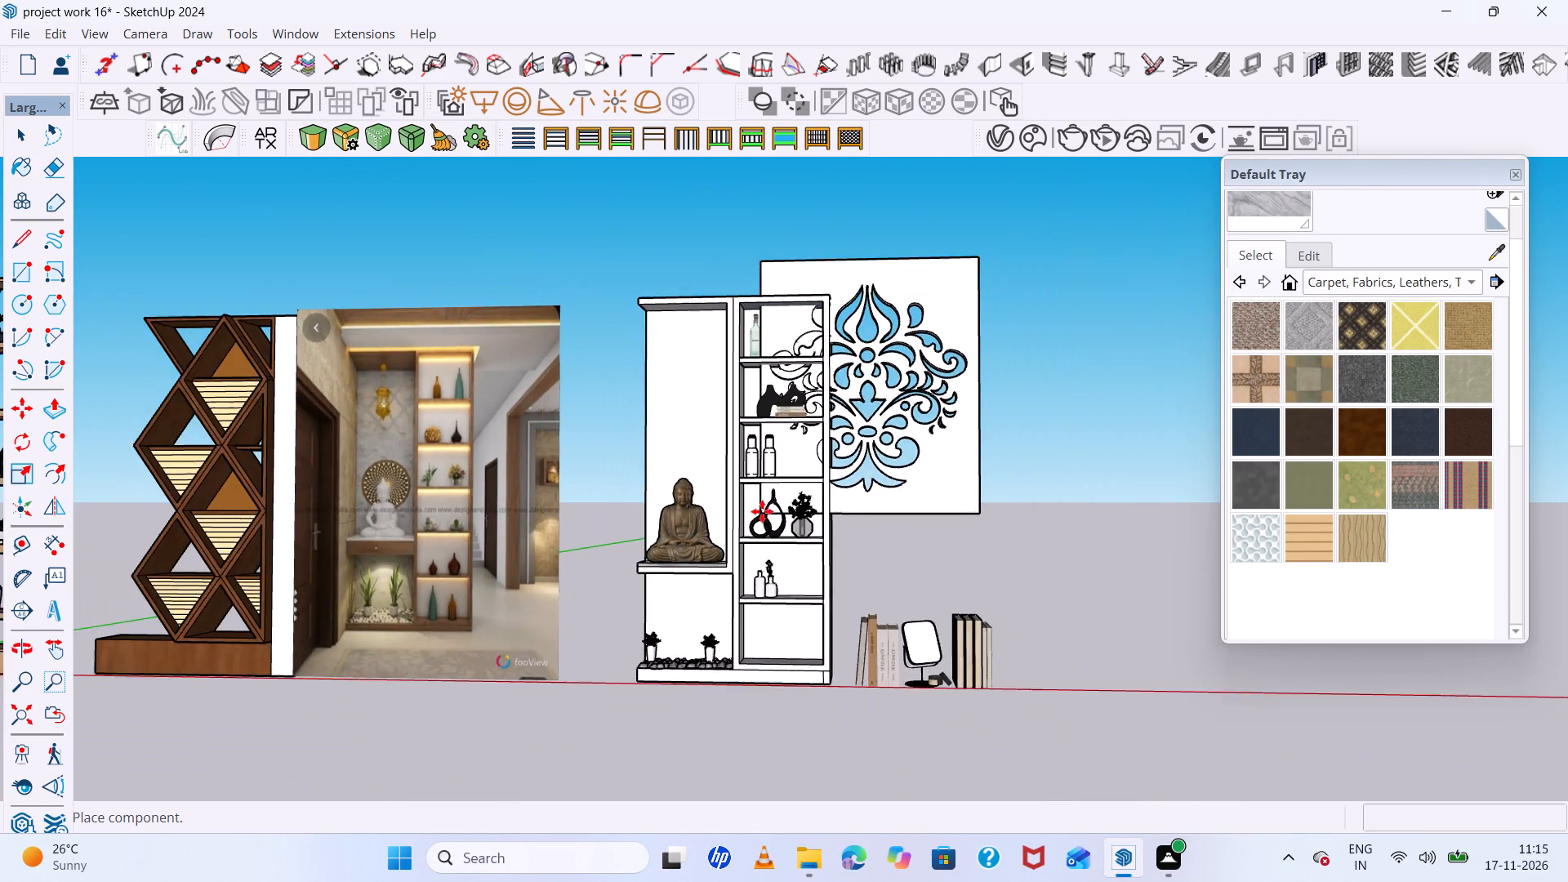
scroll(762, 511, down, 5)
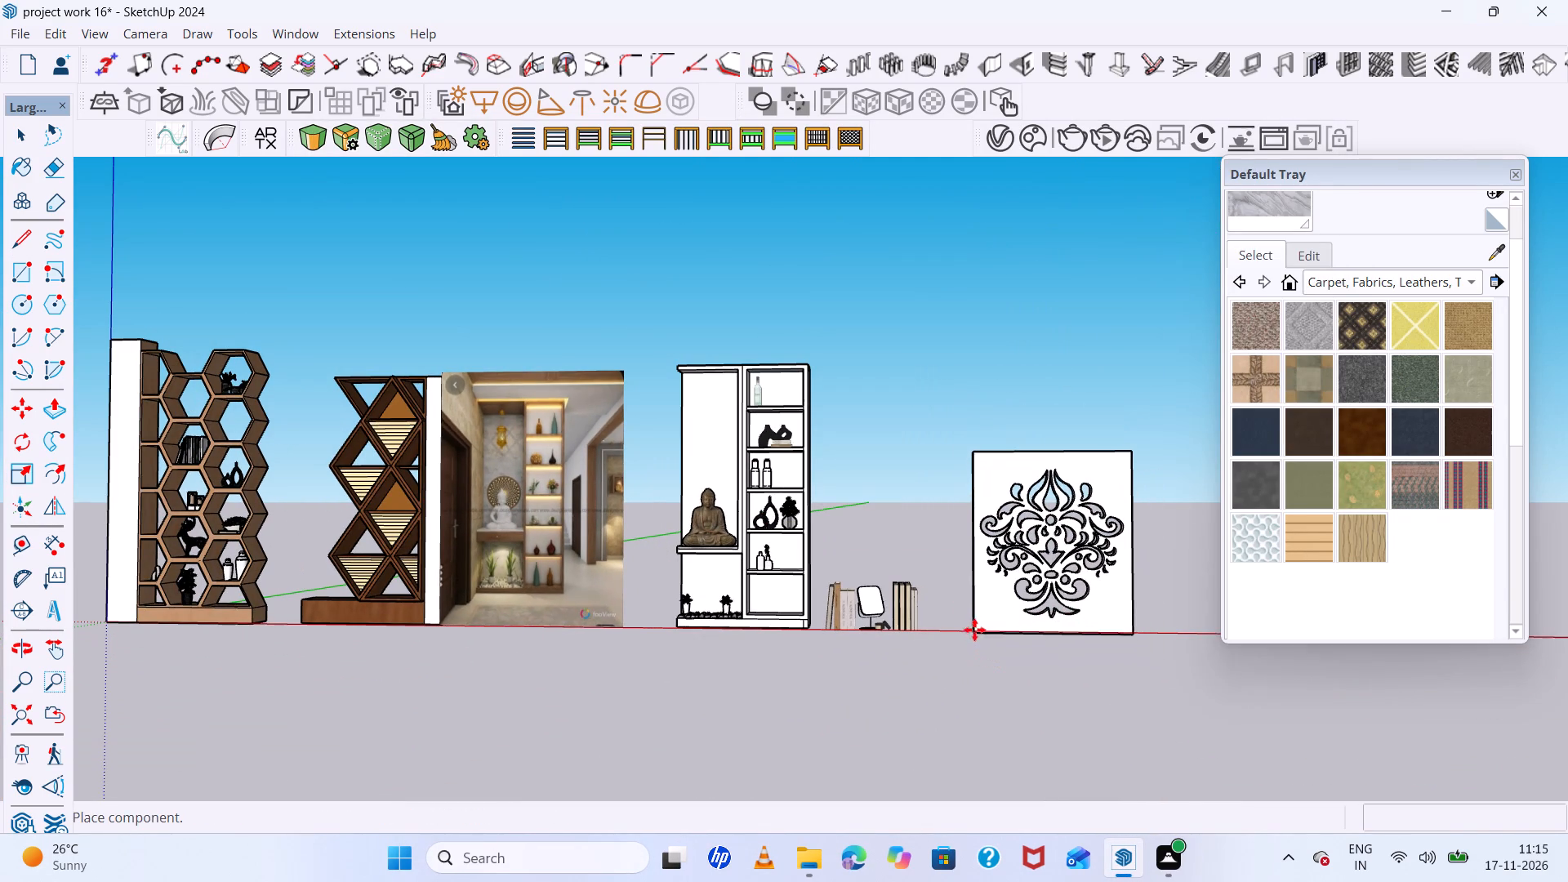
click(971, 626)
Scale the jali panel down uniformly from its upper corner by a factor of about 0.41.
scroll(1062, 528, up, 12)
scroll(741, 434, down, 3)
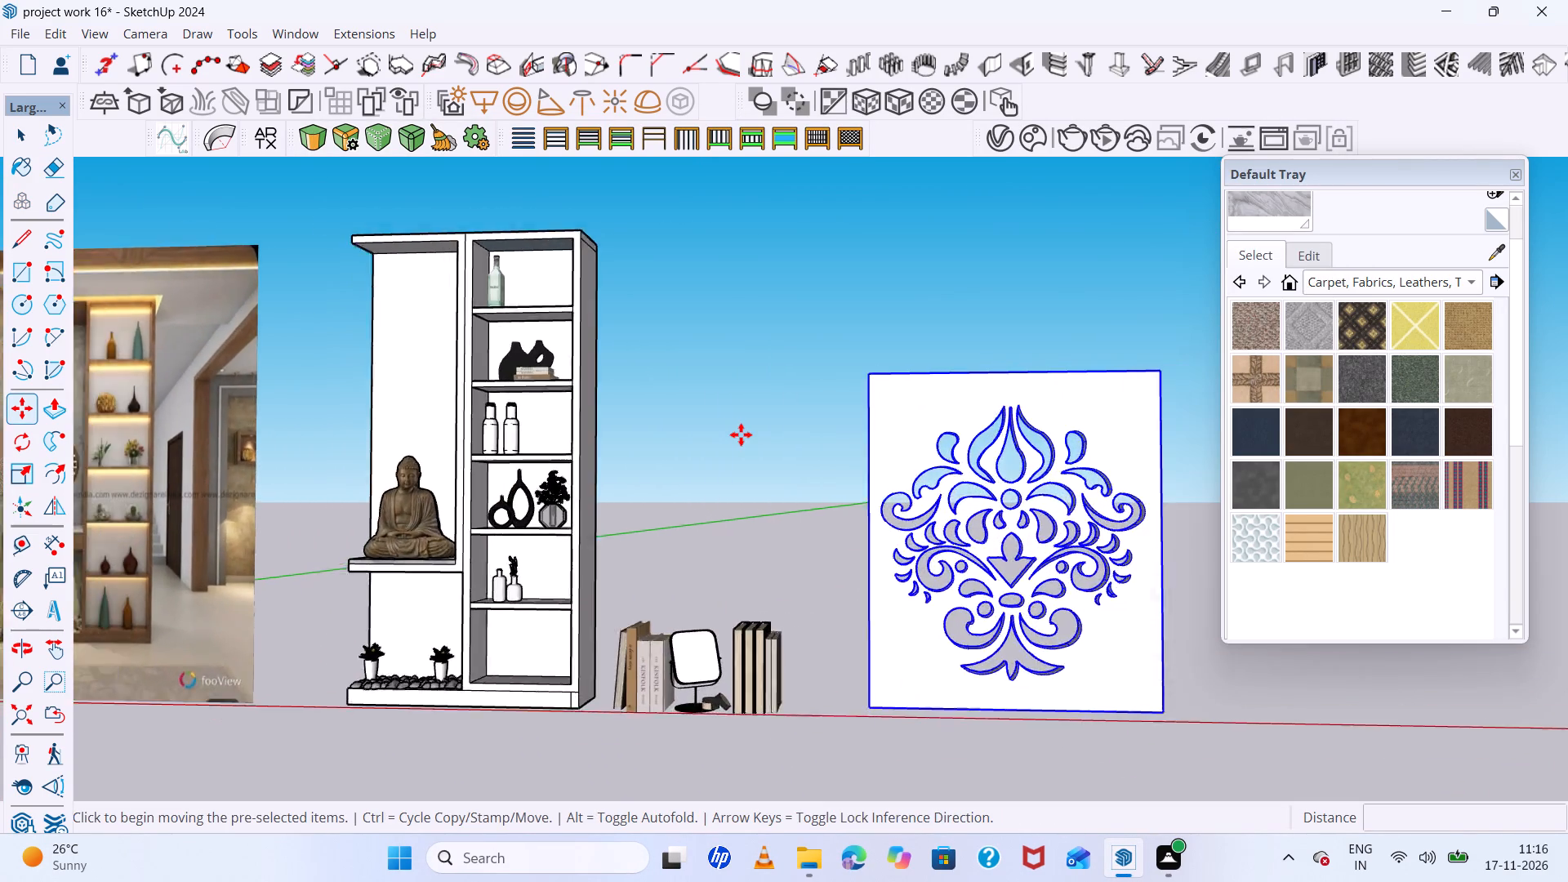
scroll(741, 434, down, 8)
middle_drag(888, 463, 888, 432)
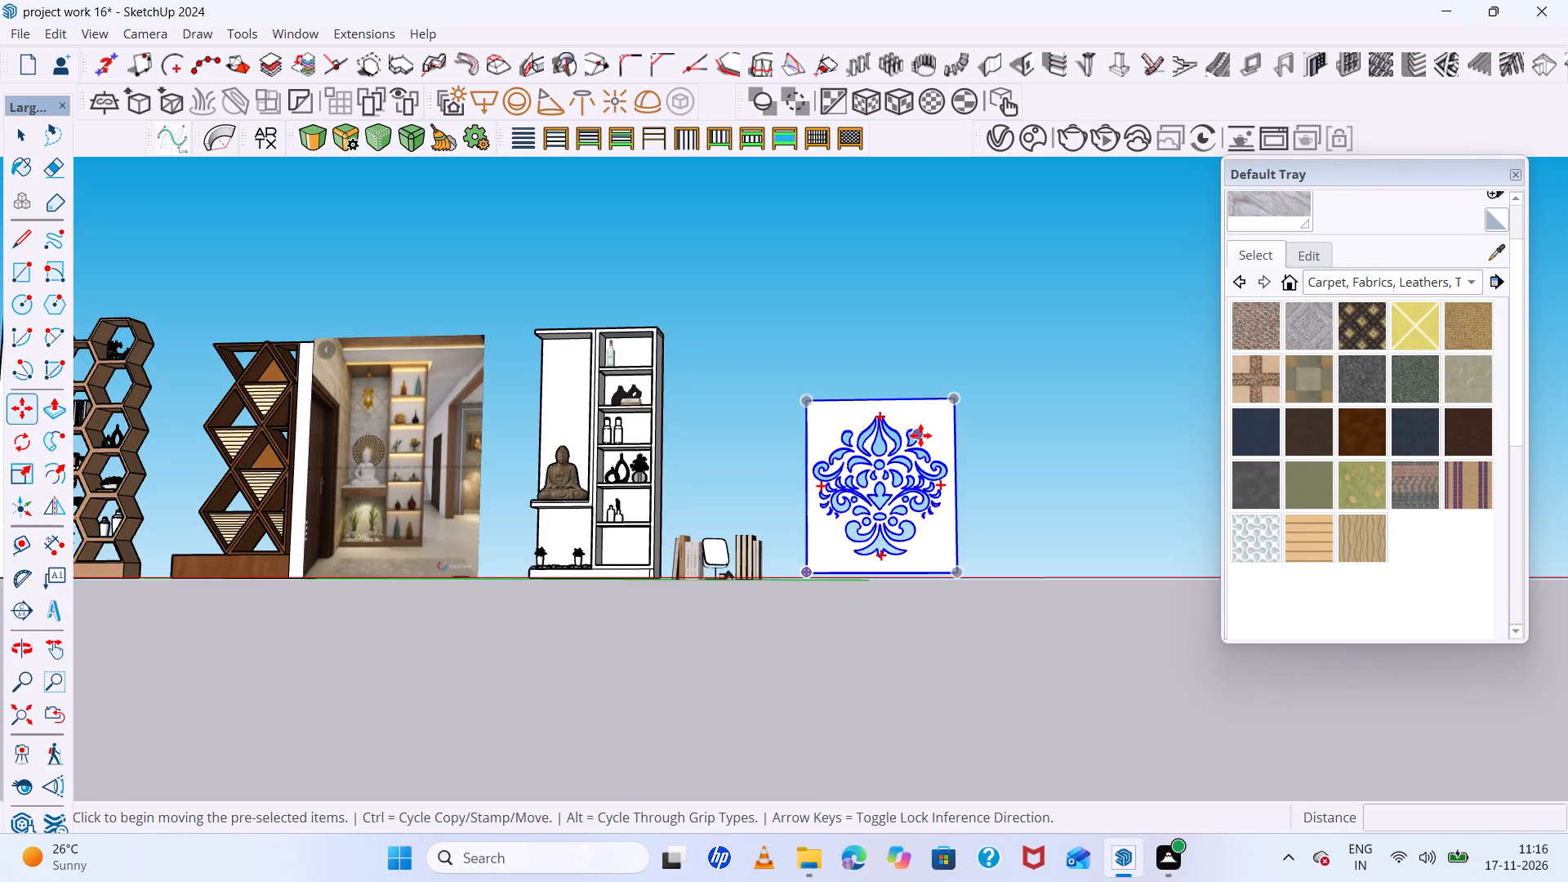
key(s)
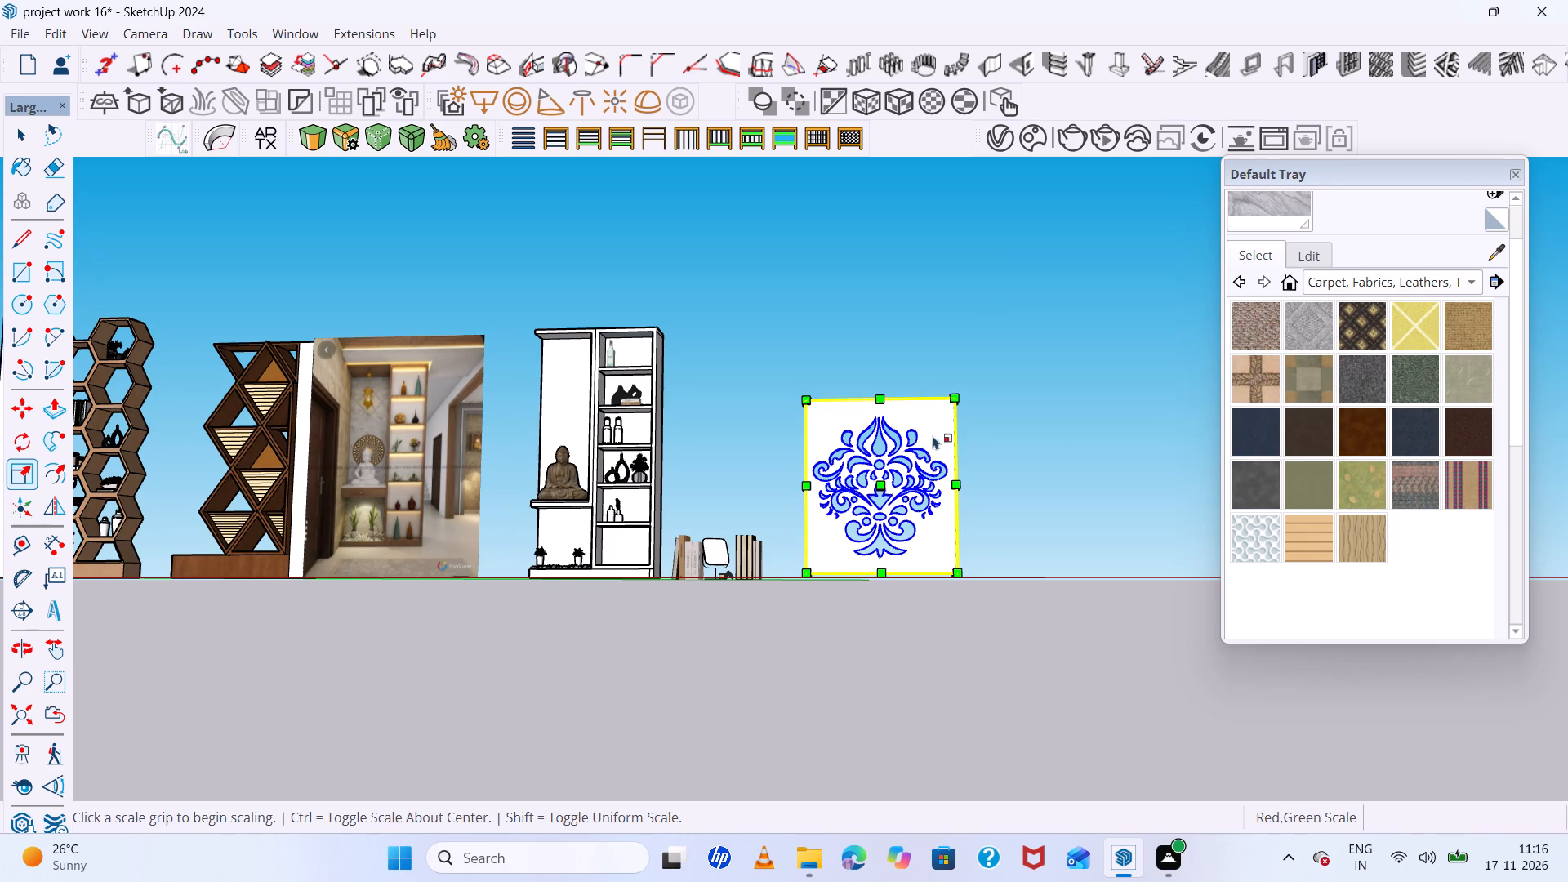
scroll(974, 393, up, 5)
click(935, 407)
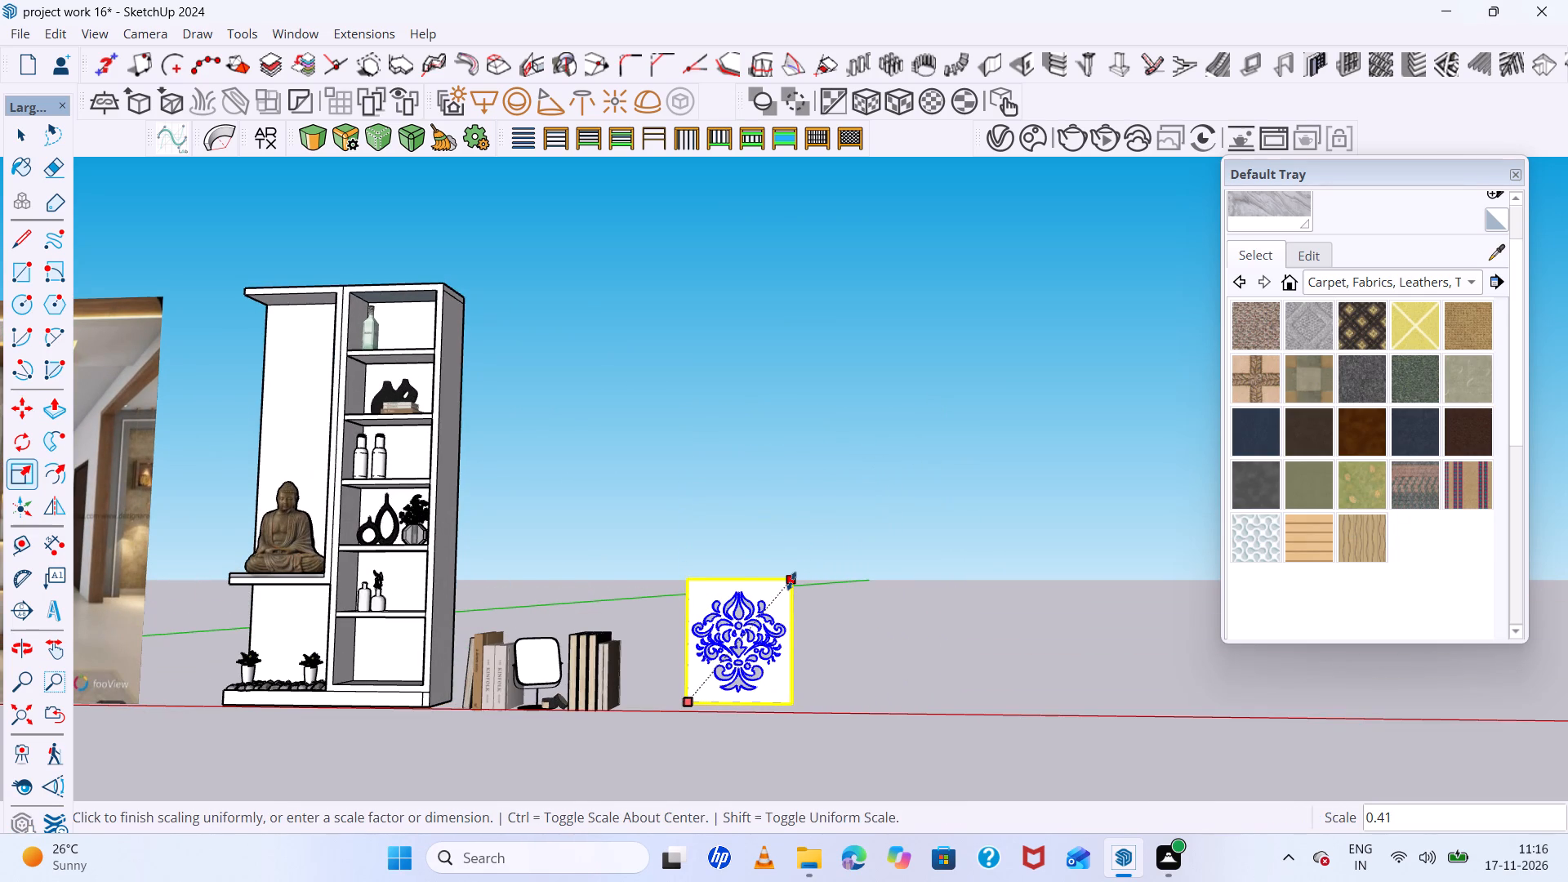
click(791, 581)
Shrink the jali panel uniformly a little more so it suits the width of the Buddha niche.
scroll(797, 580, down, 11)
middle_drag(797, 580, 803, 599)
scroll(803, 599, up, 13)
click(790, 572)
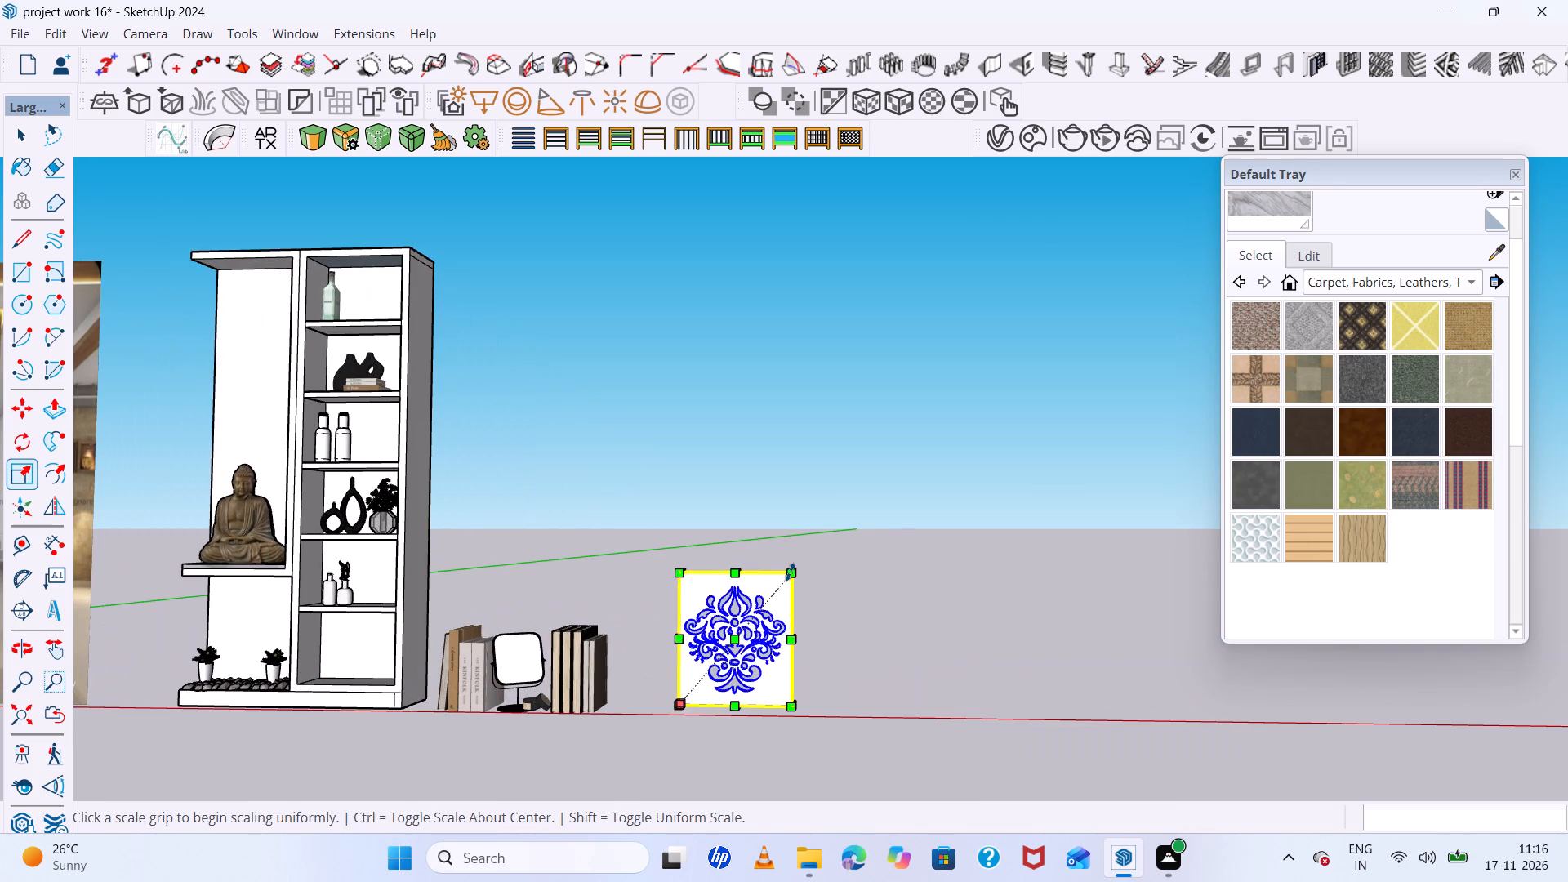
click(764, 588)
key(space)
Move the jali panel by its lower corner onto the niche's back wall, behind and above the Buddha's head.
scroll(756, 639, down, 4)
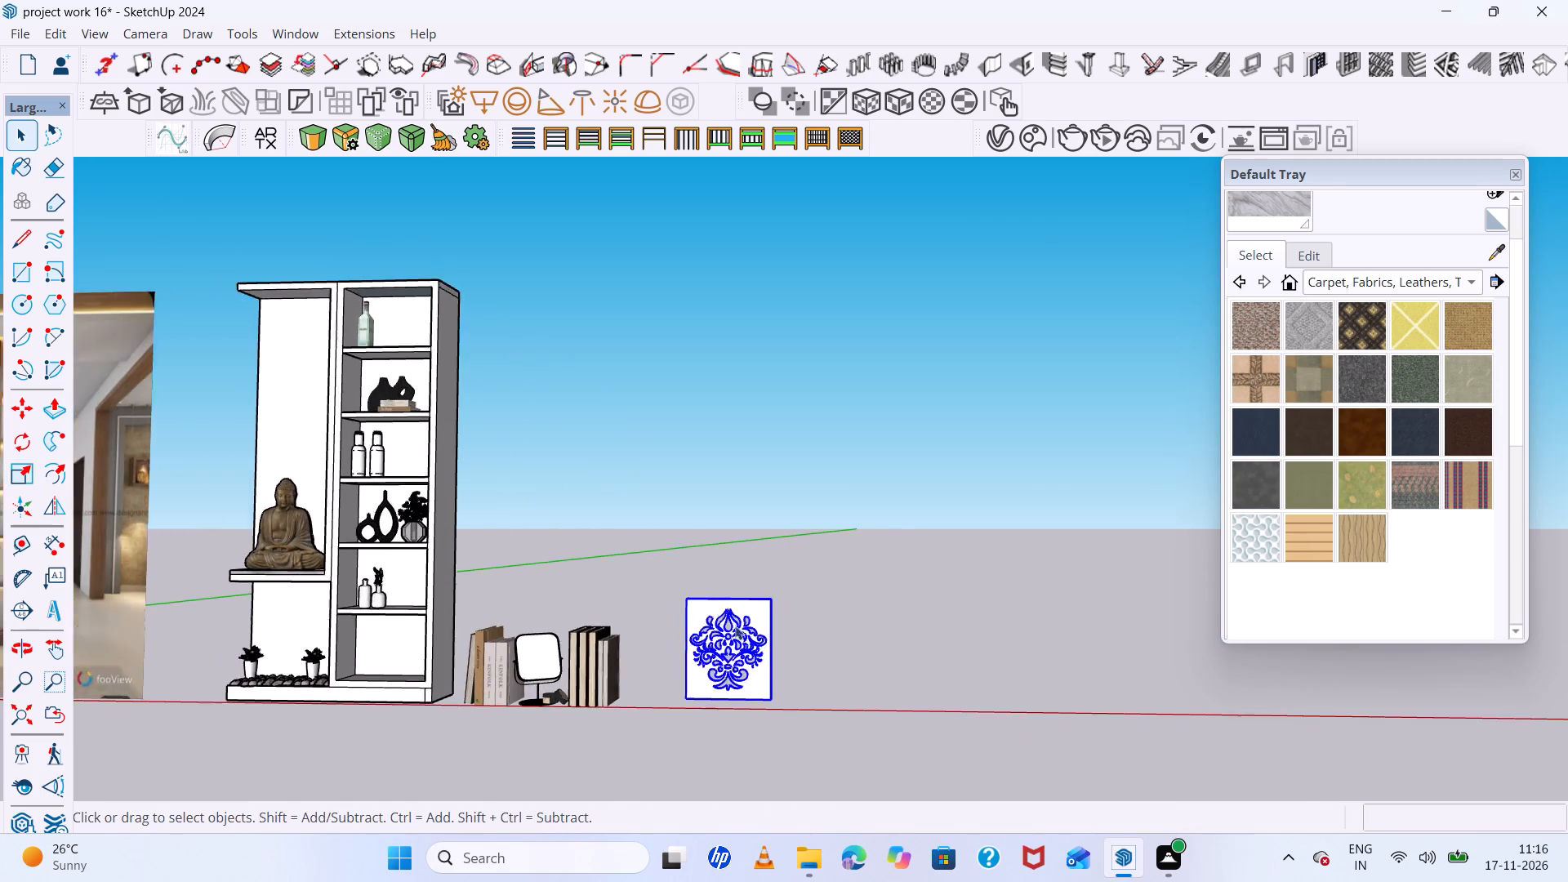
scroll(735, 626, down, 2)
middle_drag(756, 626, 875, 693)
scroll(741, 693, up, 9)
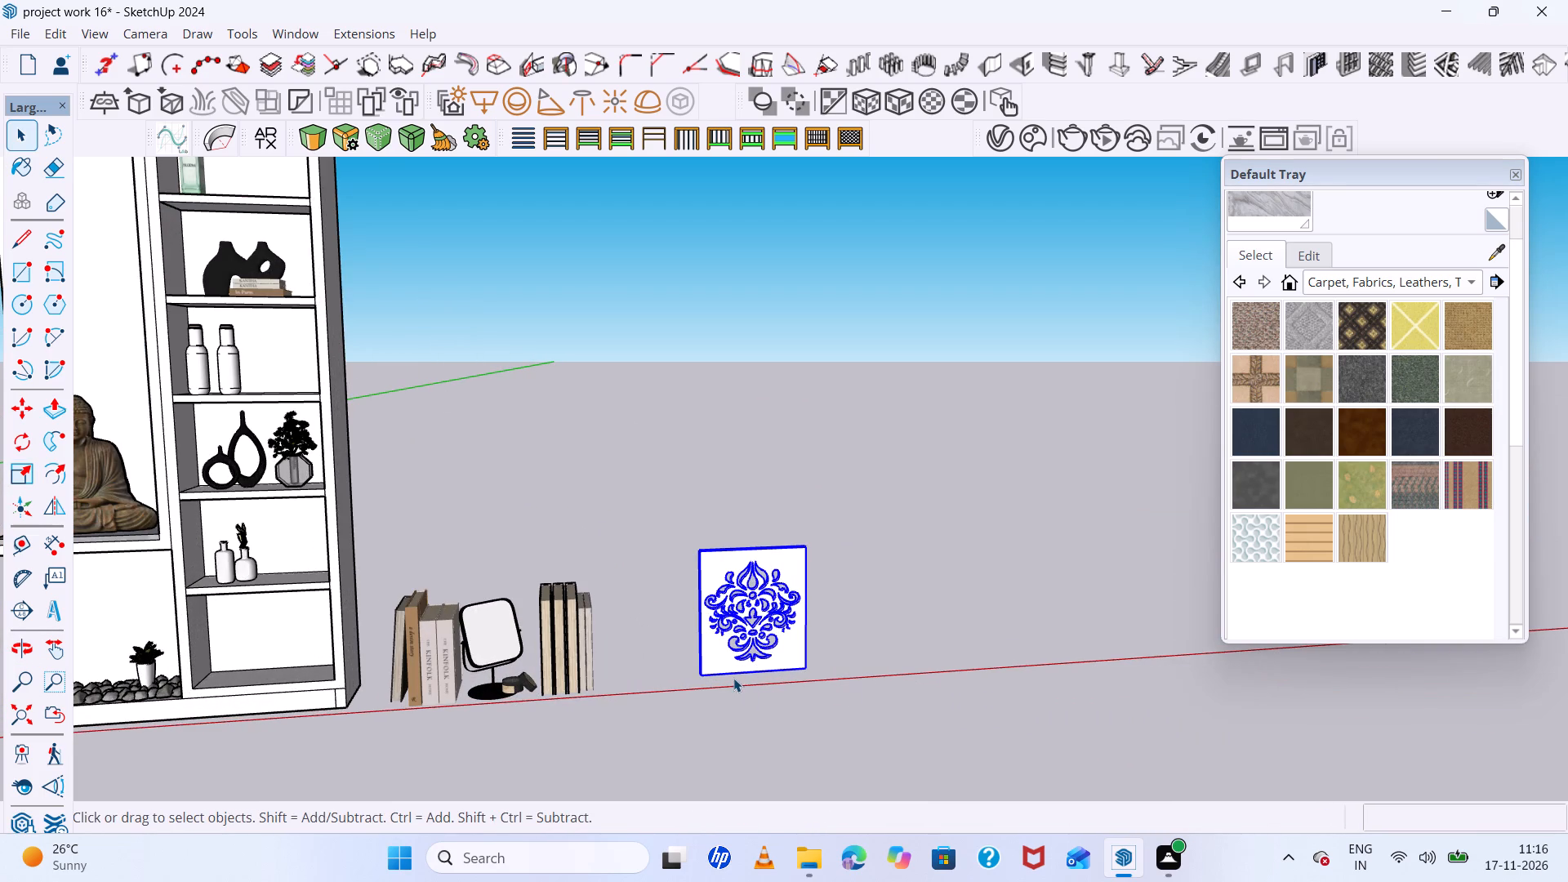
key(m)
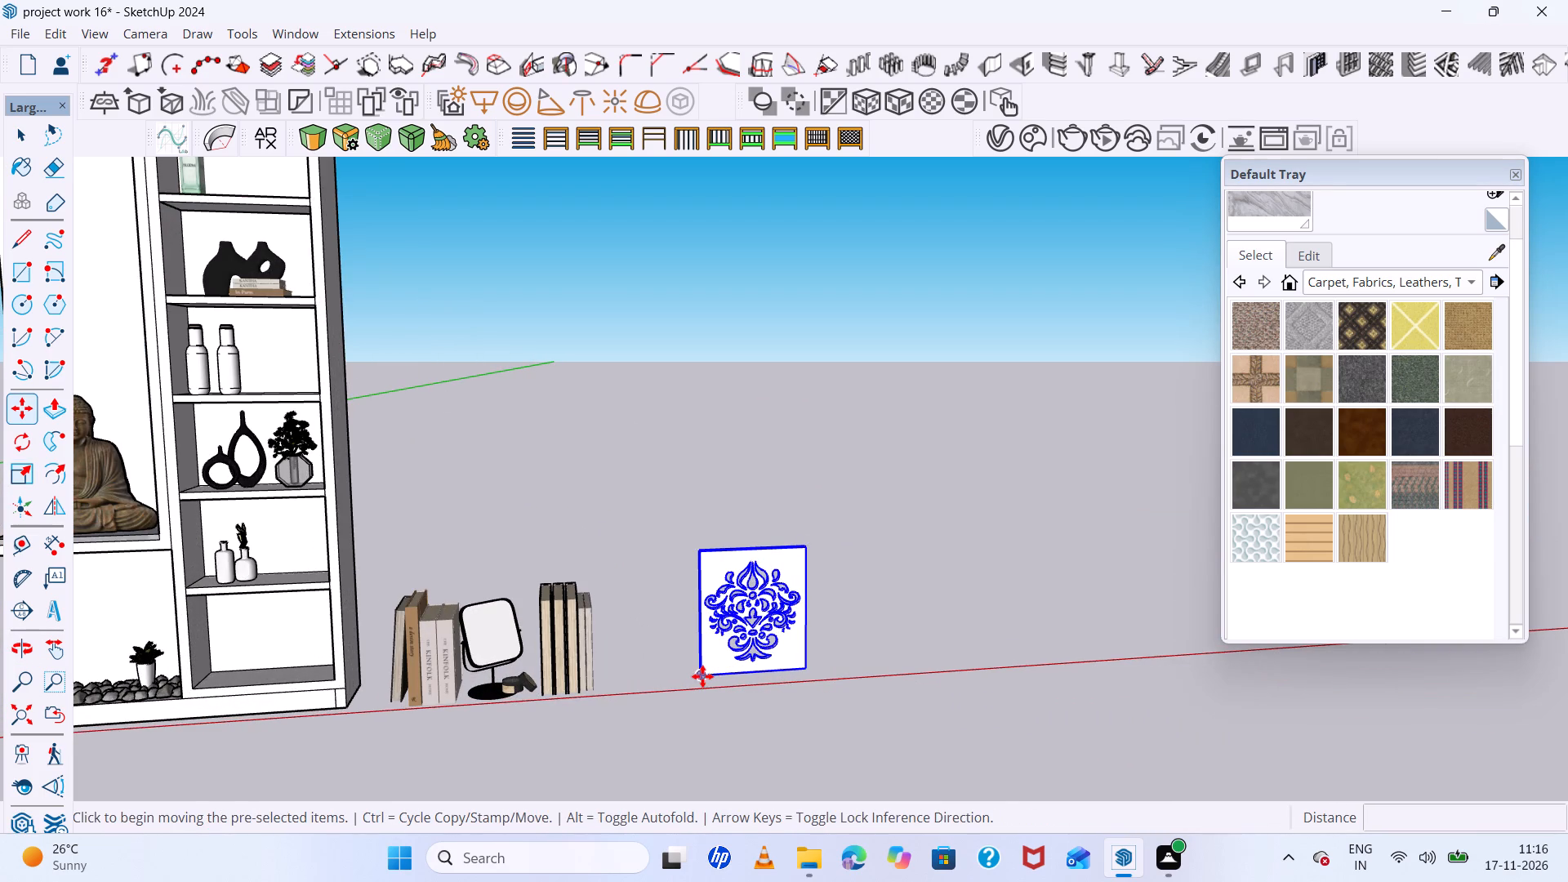
click(702, 676)
scroll(778, 669, down, 16)
scroll(592, 581, up, 7)
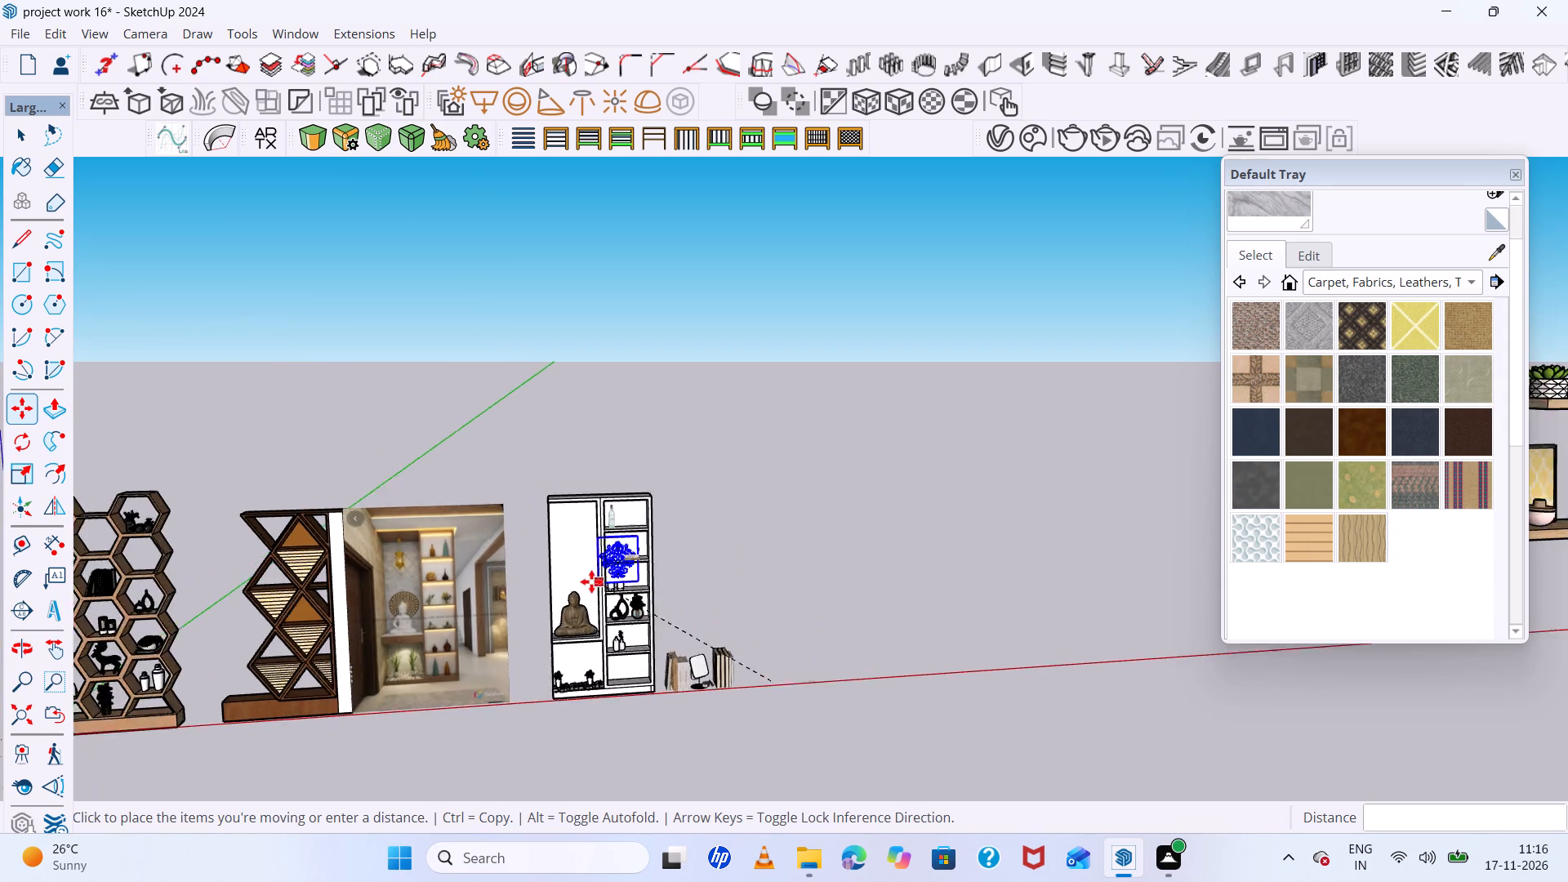
scroll(572, 596, up, 12)
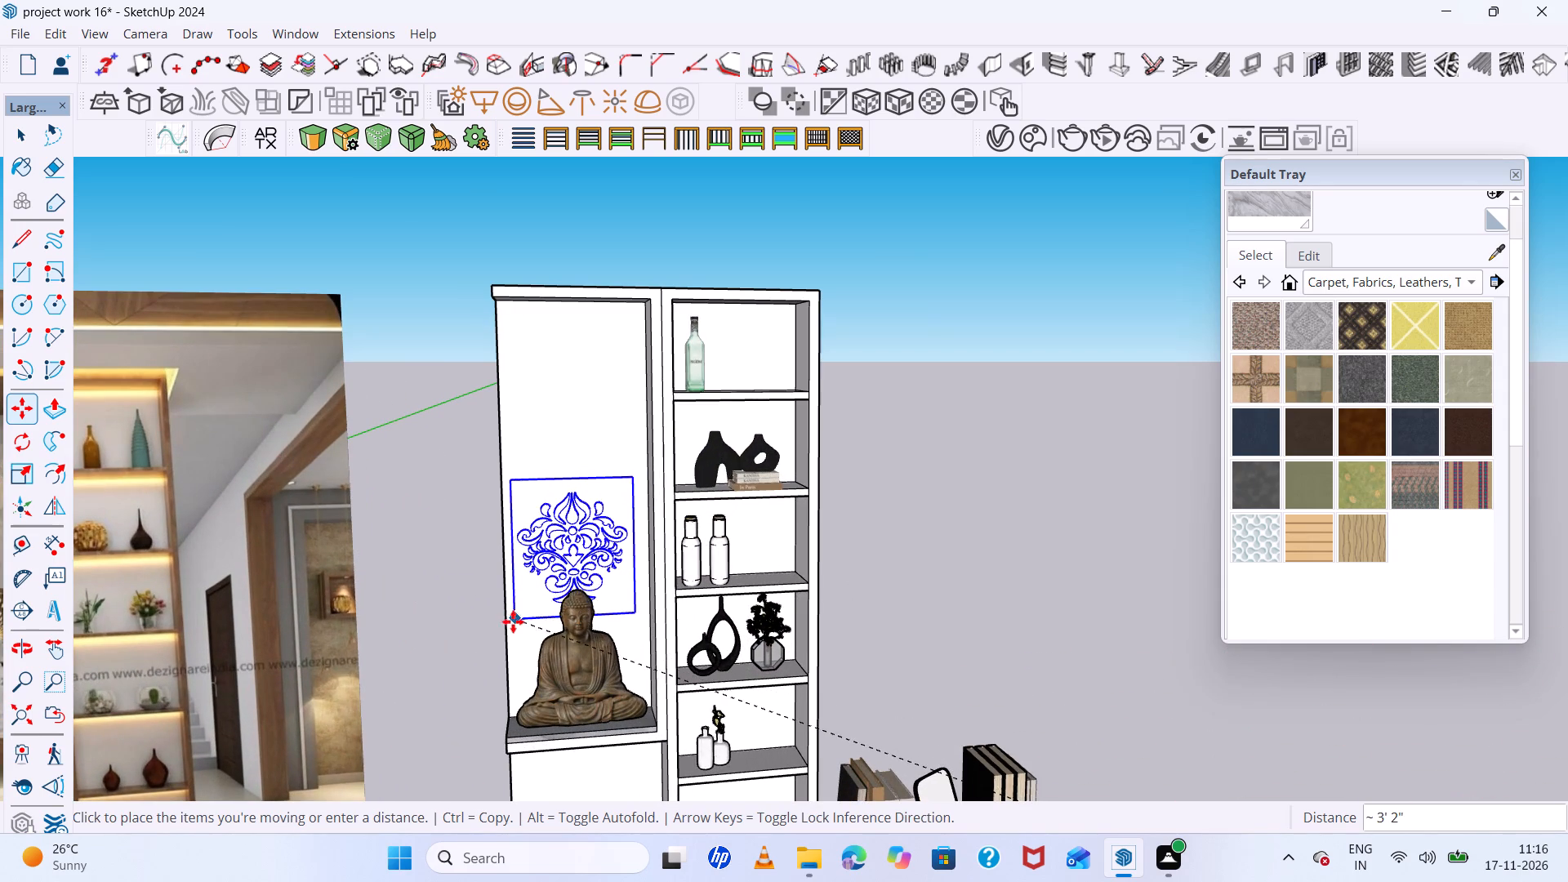
click(513, 629)
scroll(506, 539, up, 5)
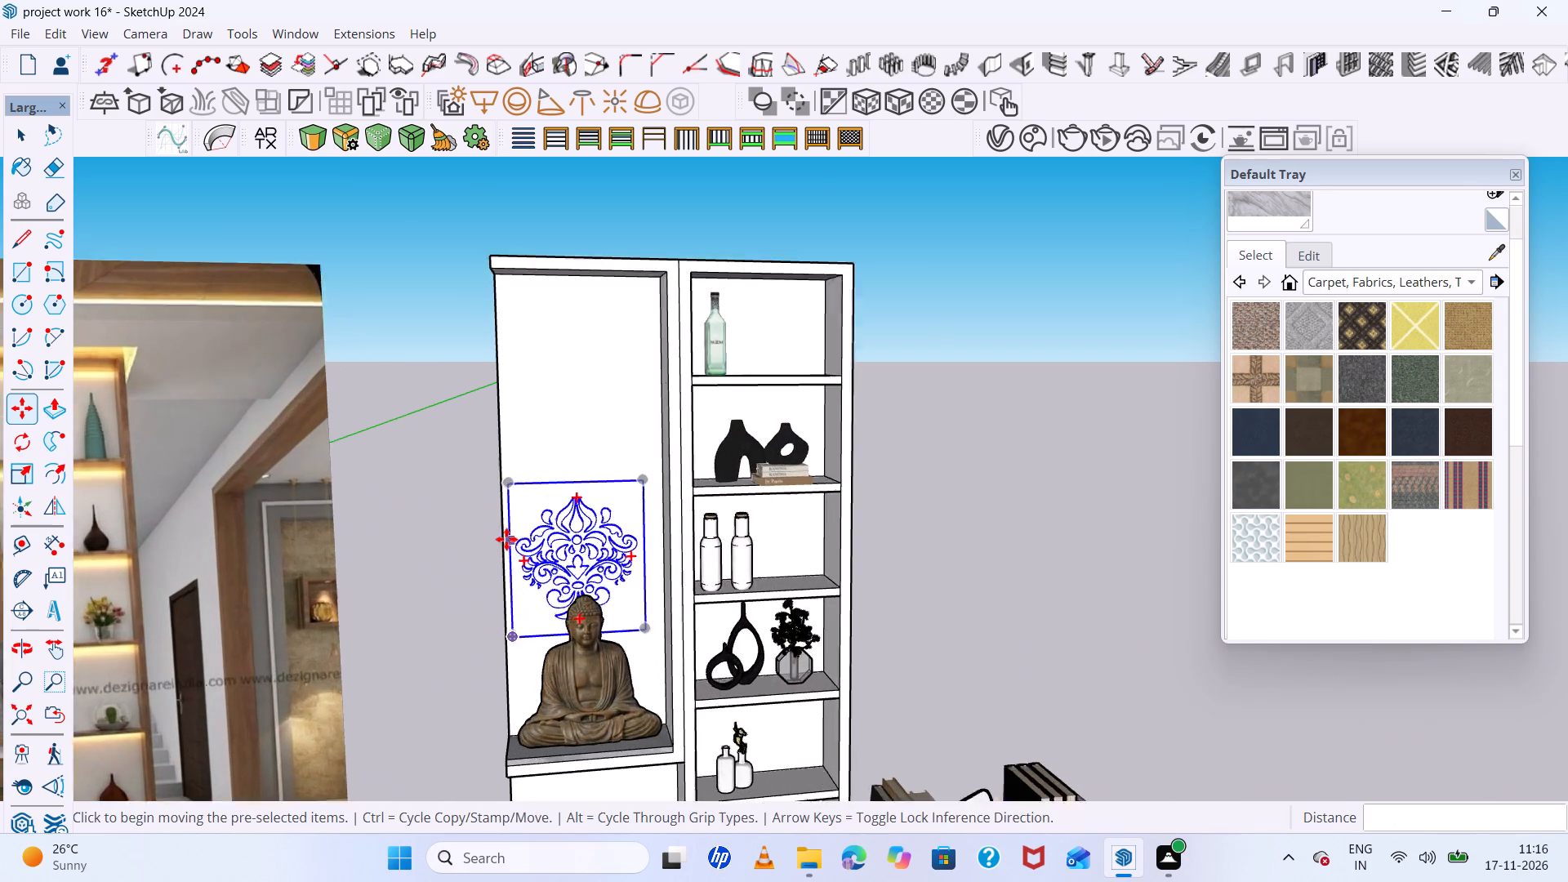
Move the jali panel 1" forward so its full thickness stands proud of the niche's back wall.
scroll(506, 539, up, 8)
scroll(456, 514, down, 6)
middle_drag(452, 519, 777, 601)
scroll(537, 551, up, 8)
scroll(617, 543, up, 6)
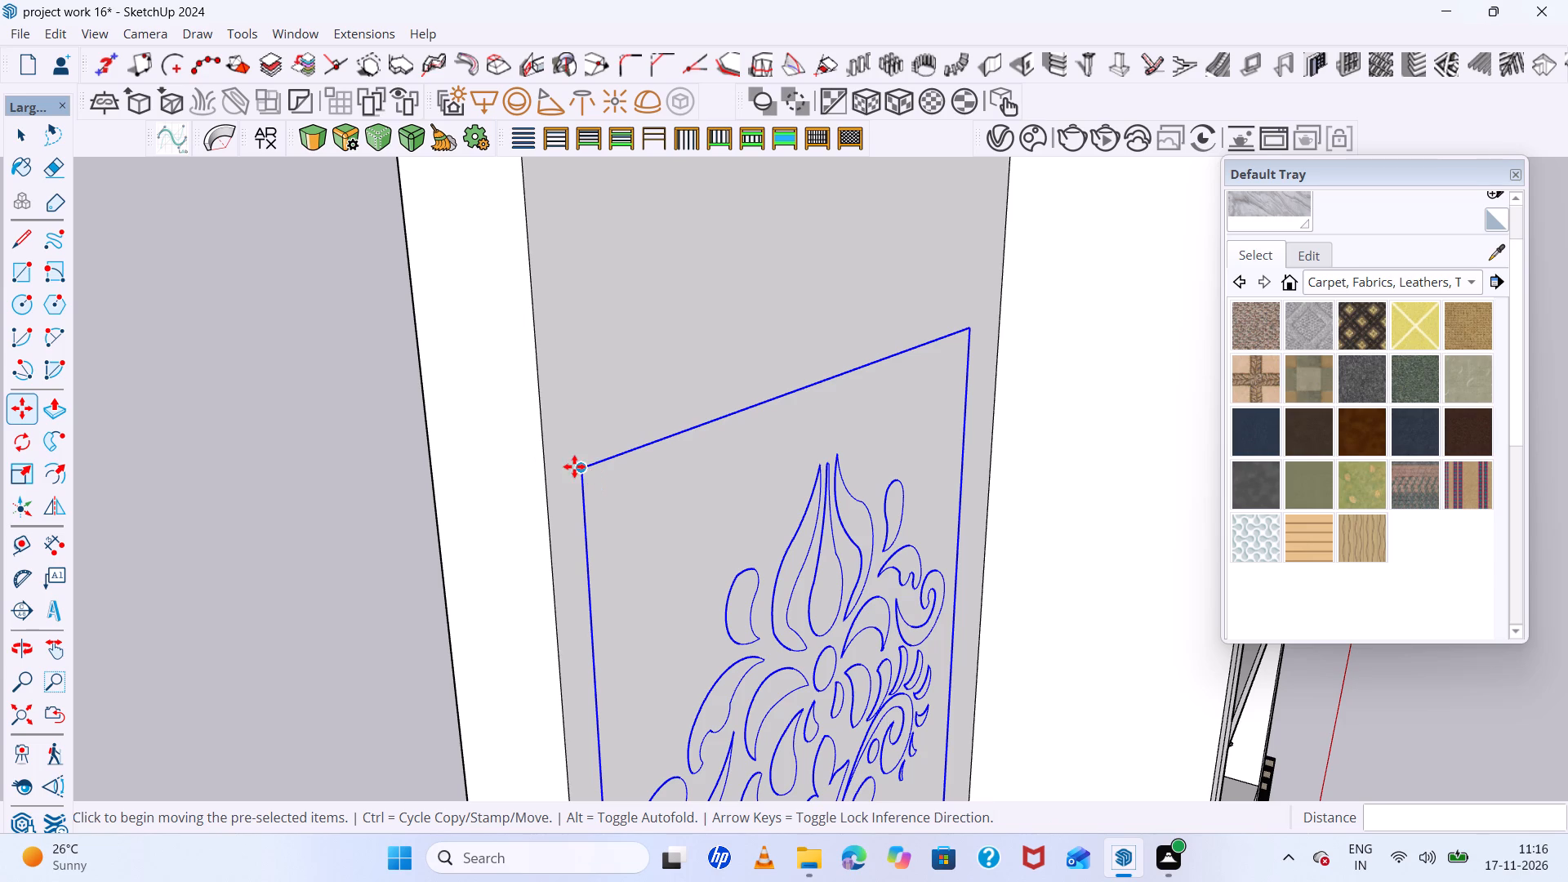
click(582, 467)
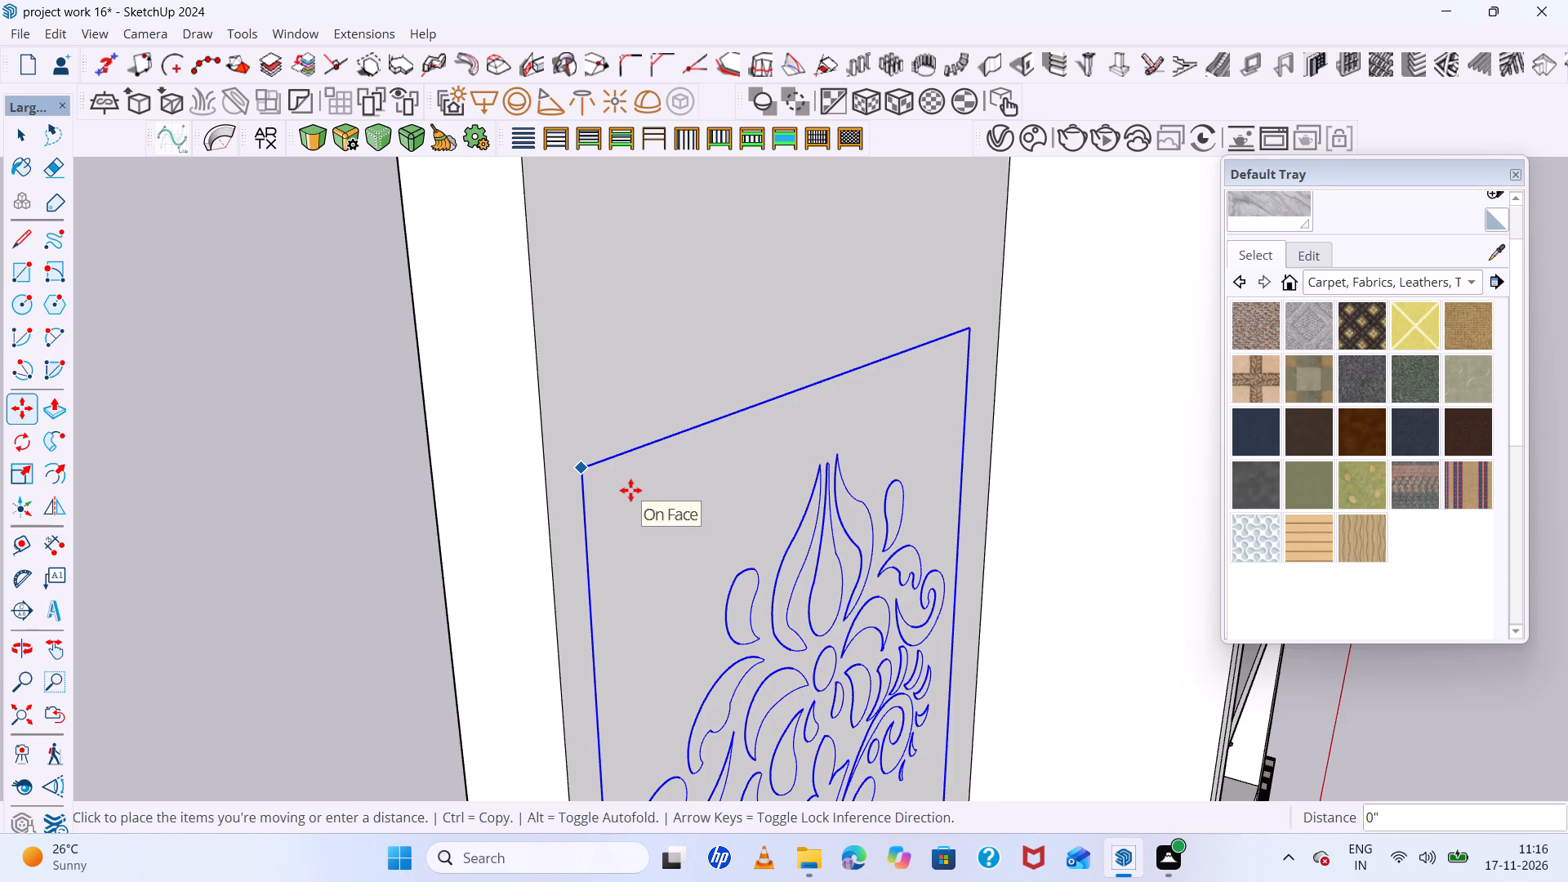
key(Up)
key(Left)
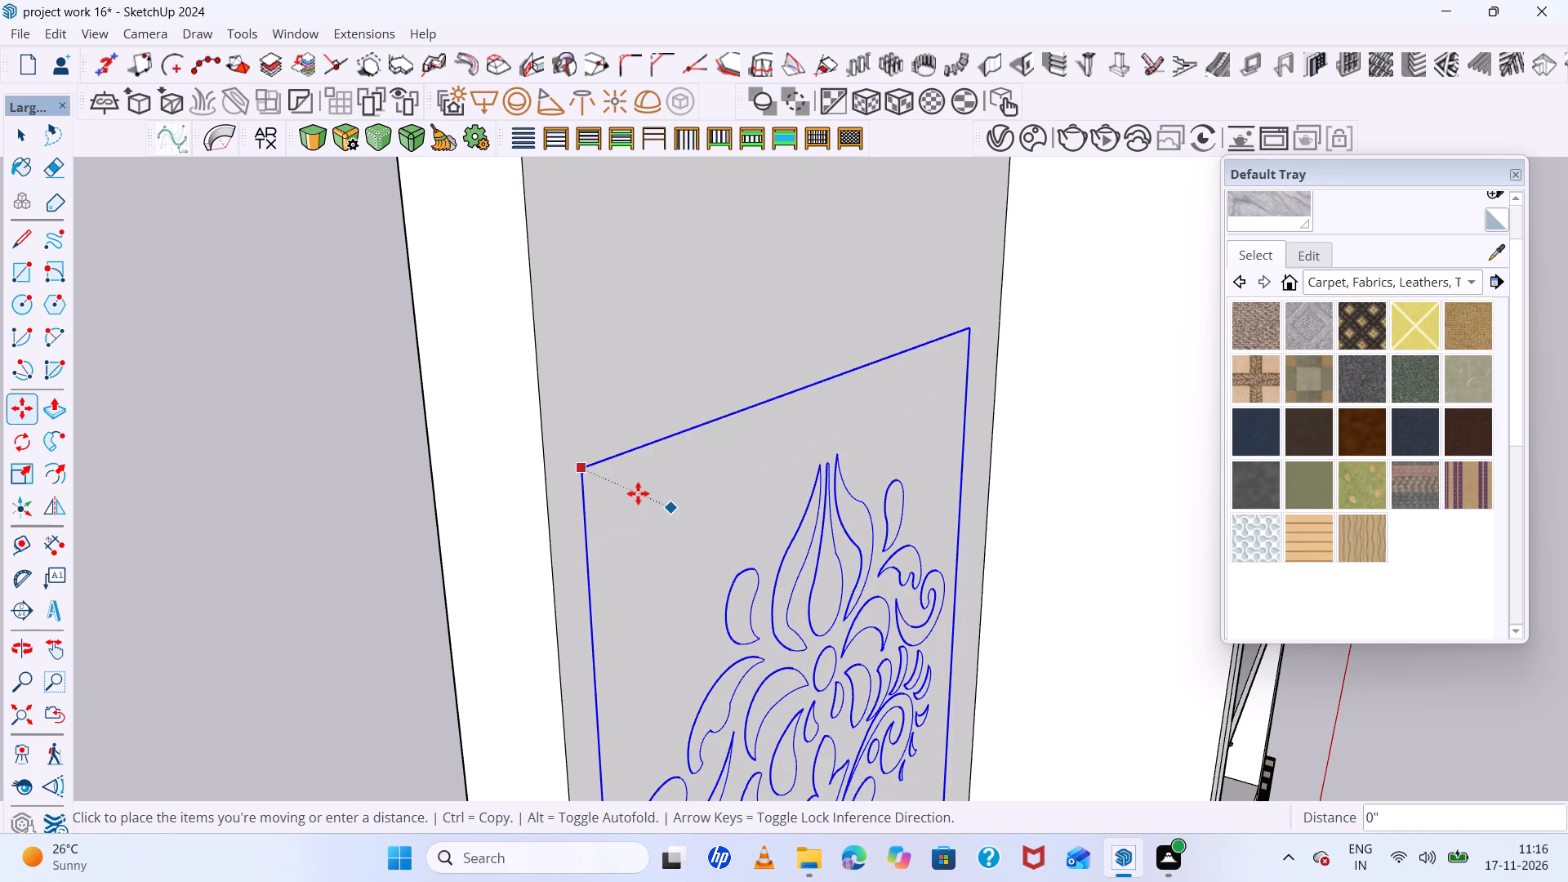
key(Right)
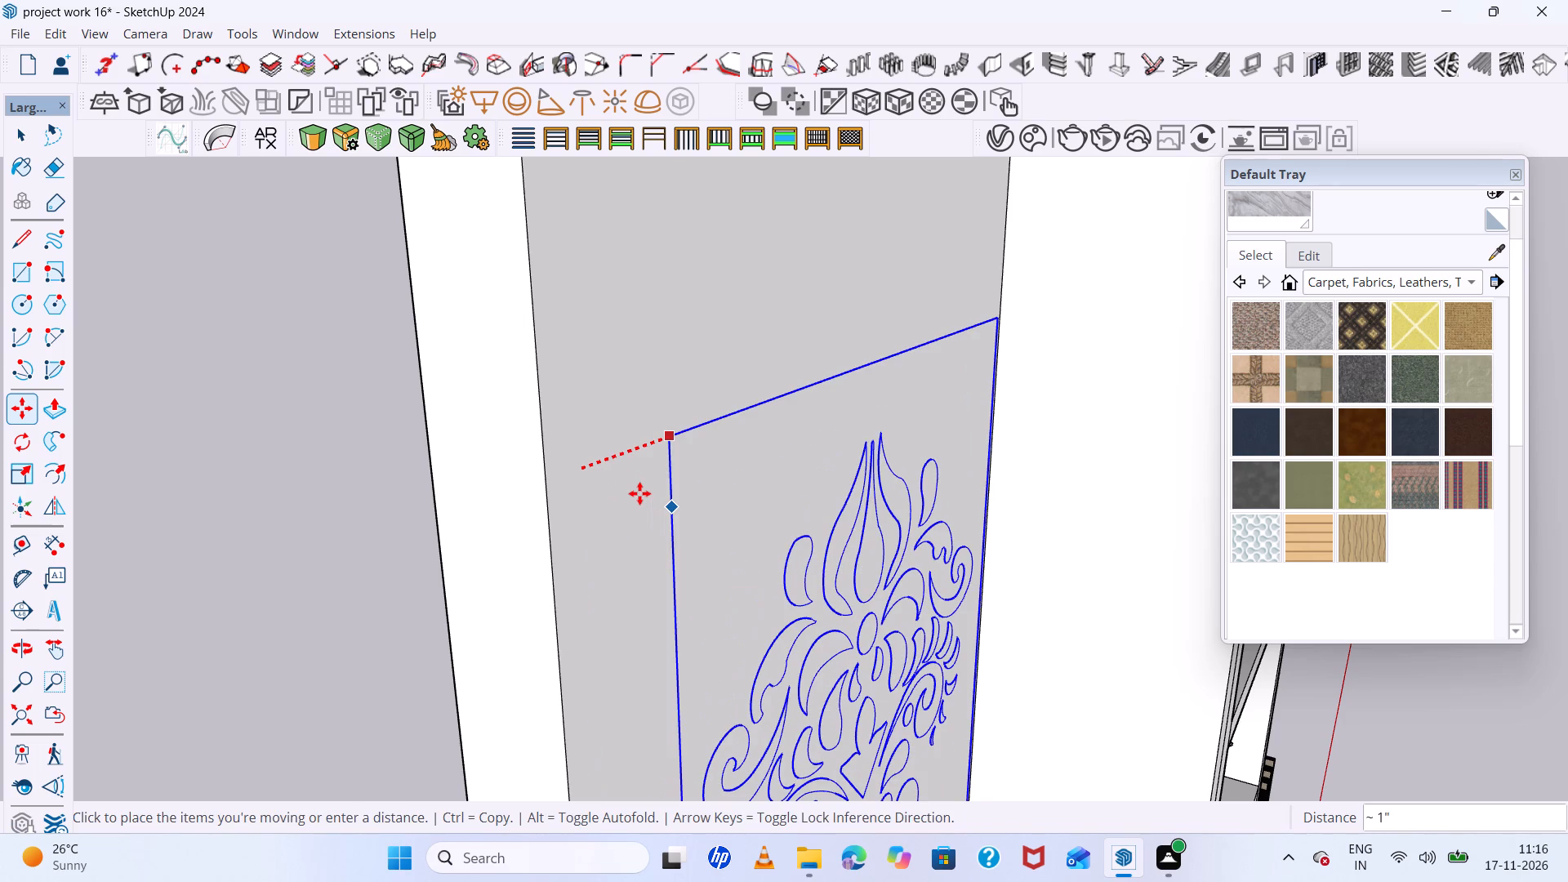
key(Up)
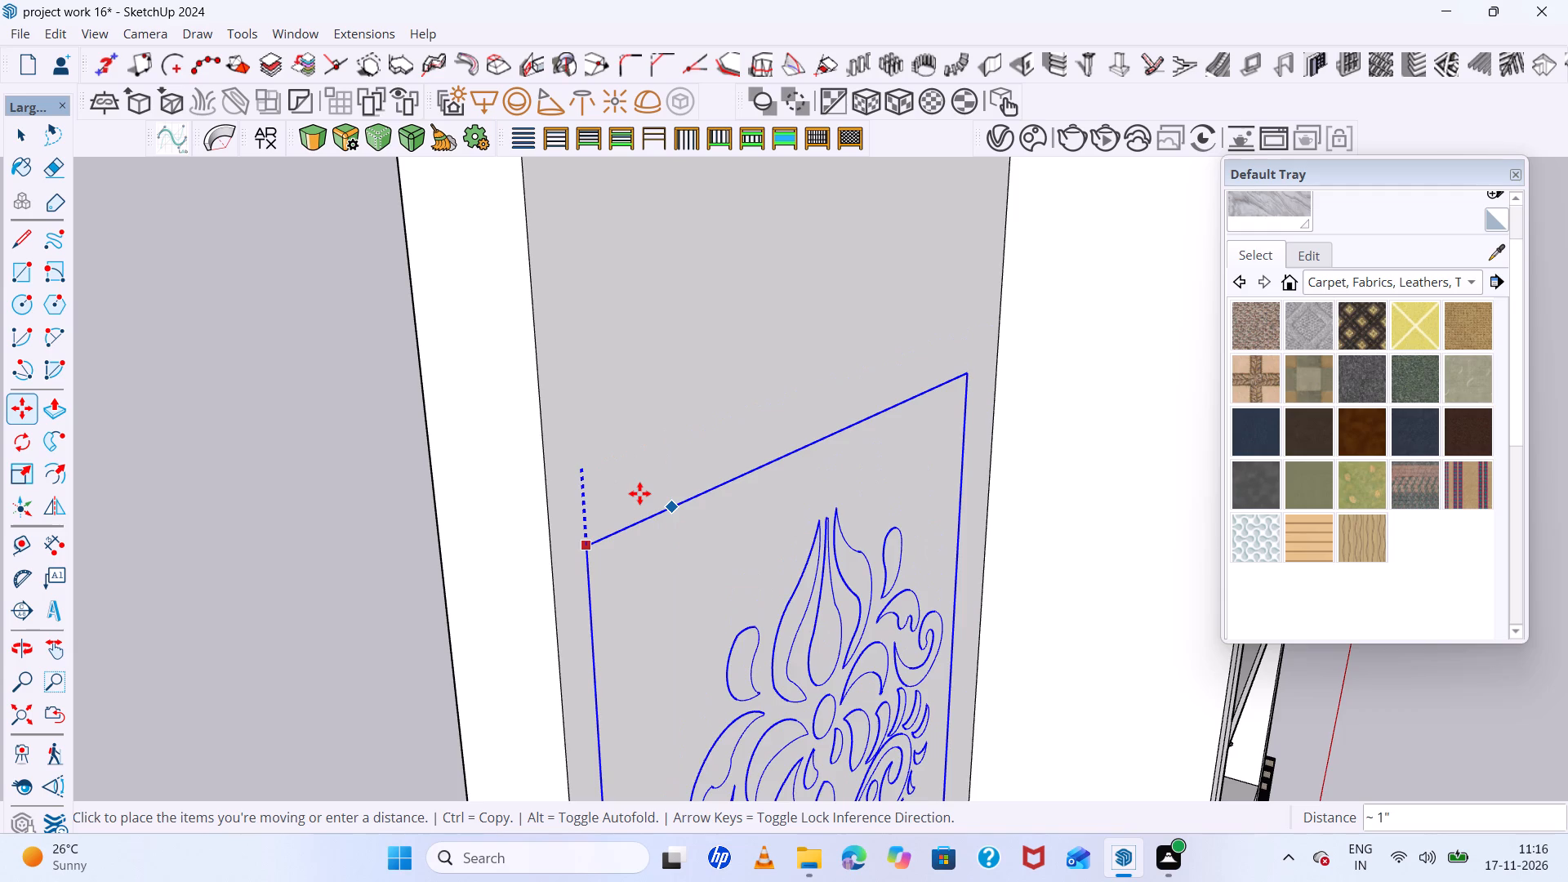
scroll(639, 493, down, 13)
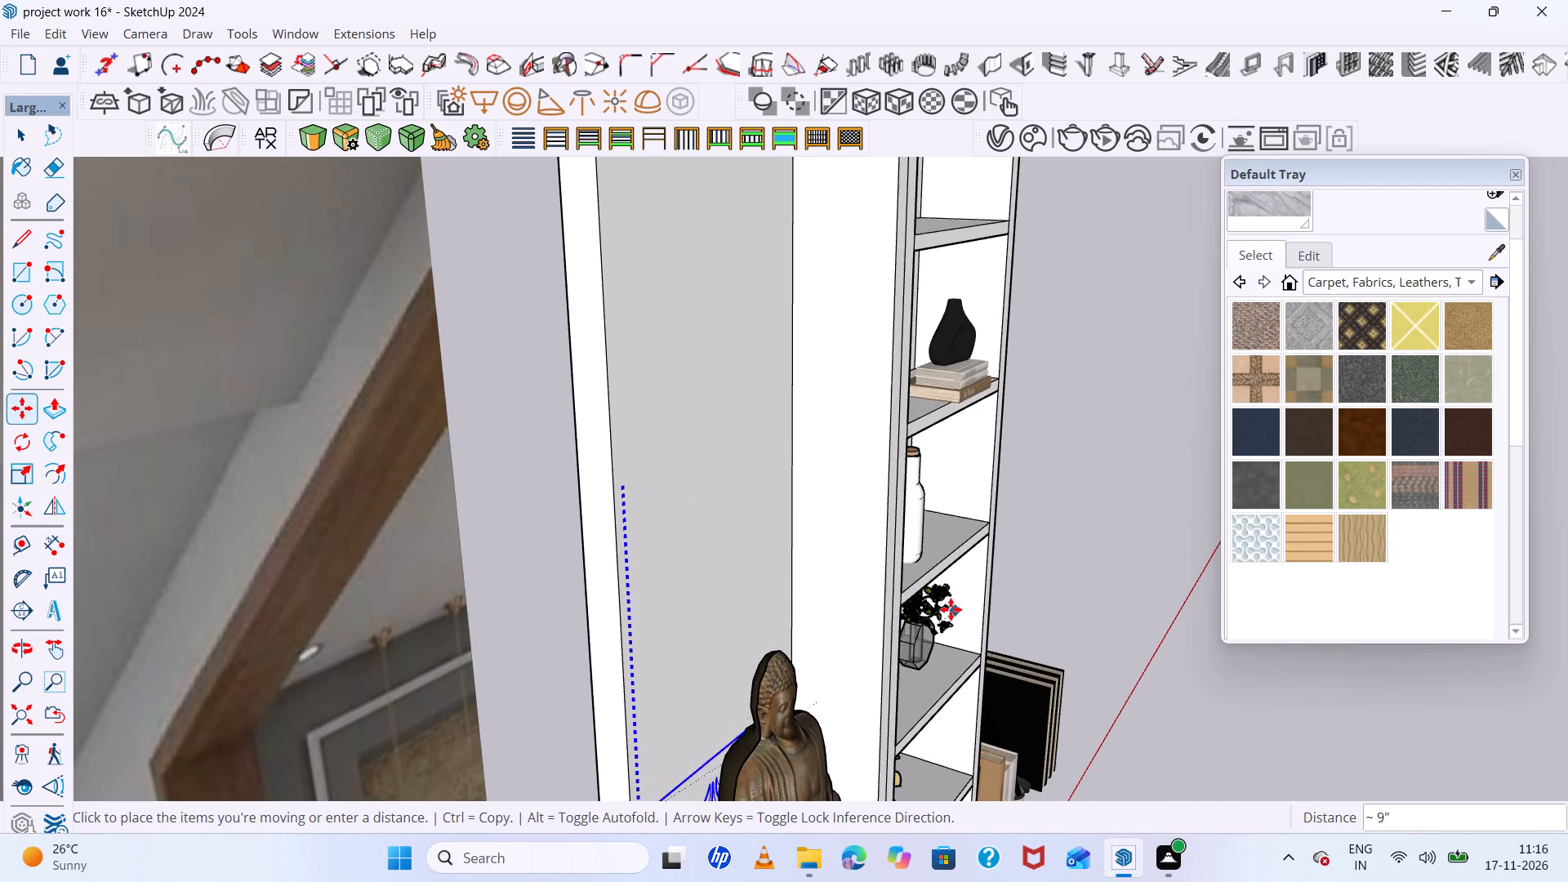
key(Up)
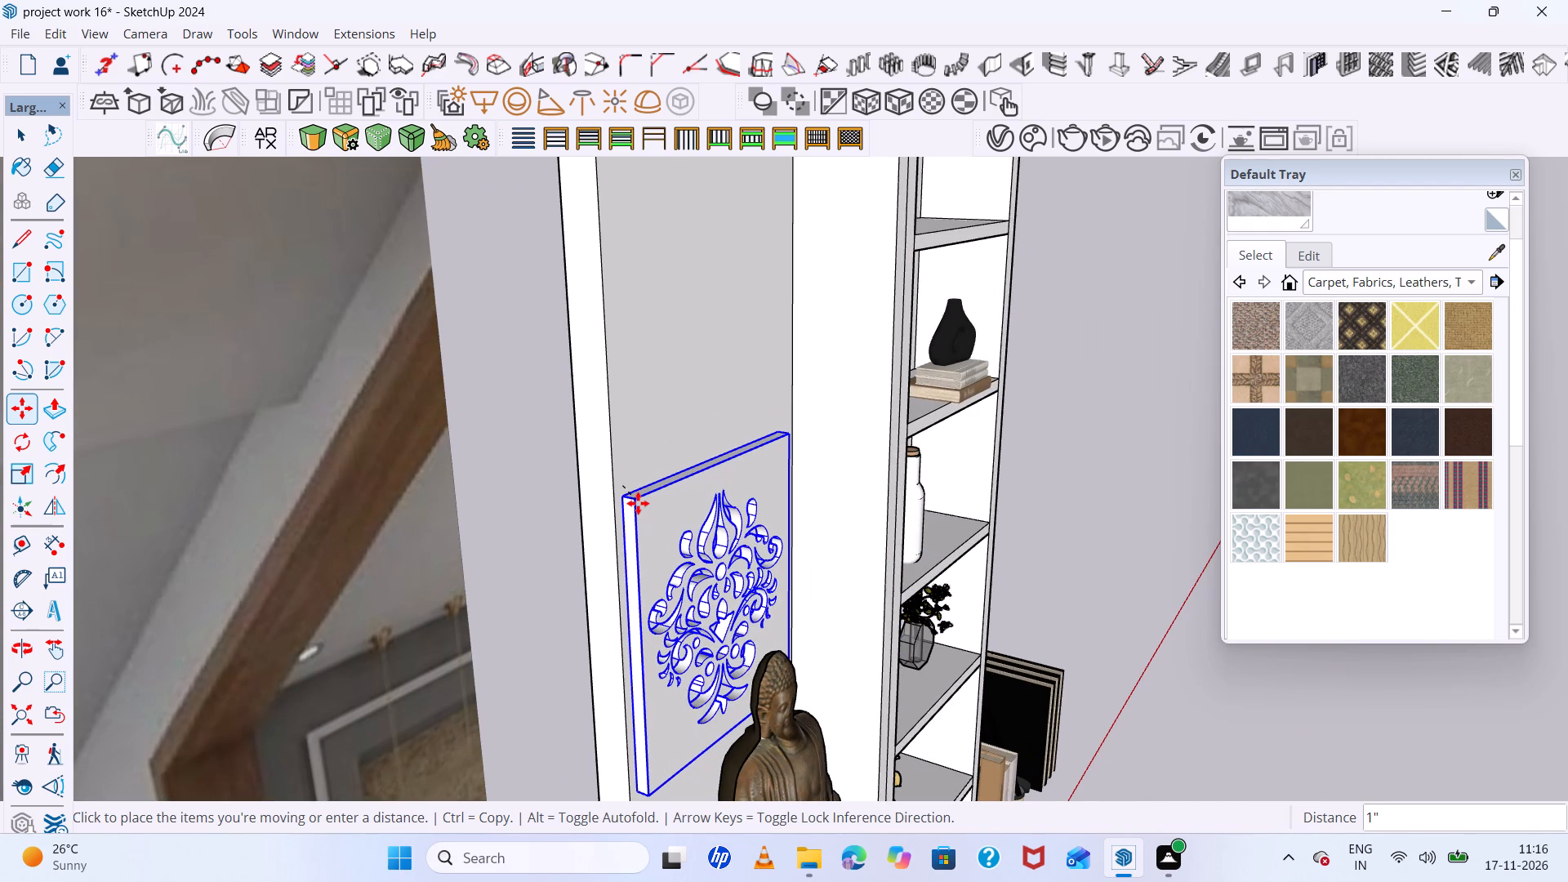
click(638, 503)
scroll(593, 467, down, 14)
scroll(746, 590, up, 1)
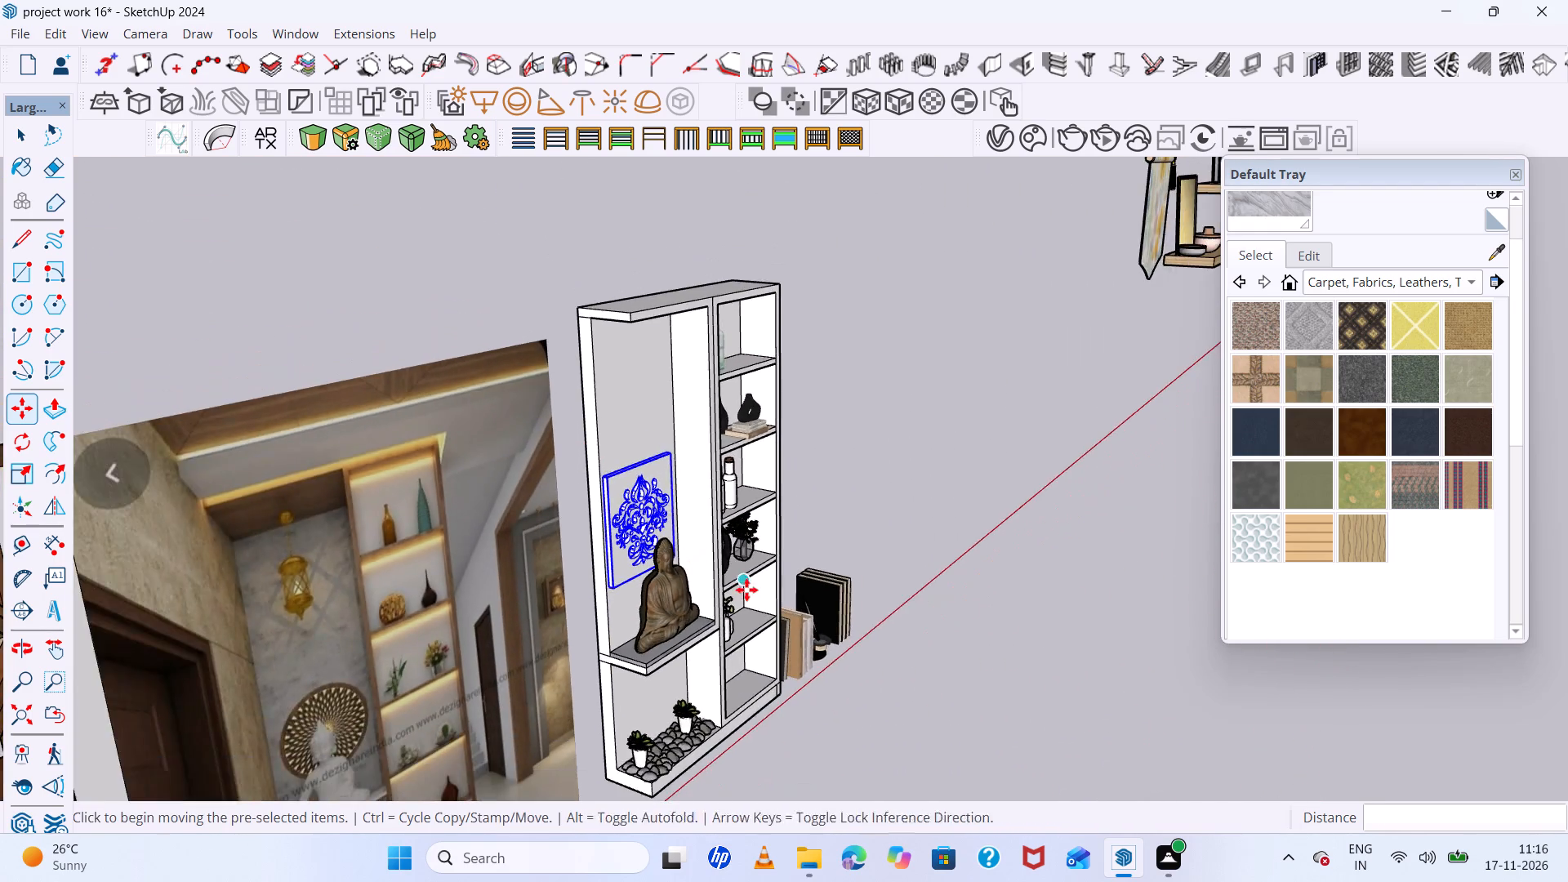
middle_drag(746, 590, 397, 445)
scroll(635, 461, up, 13)
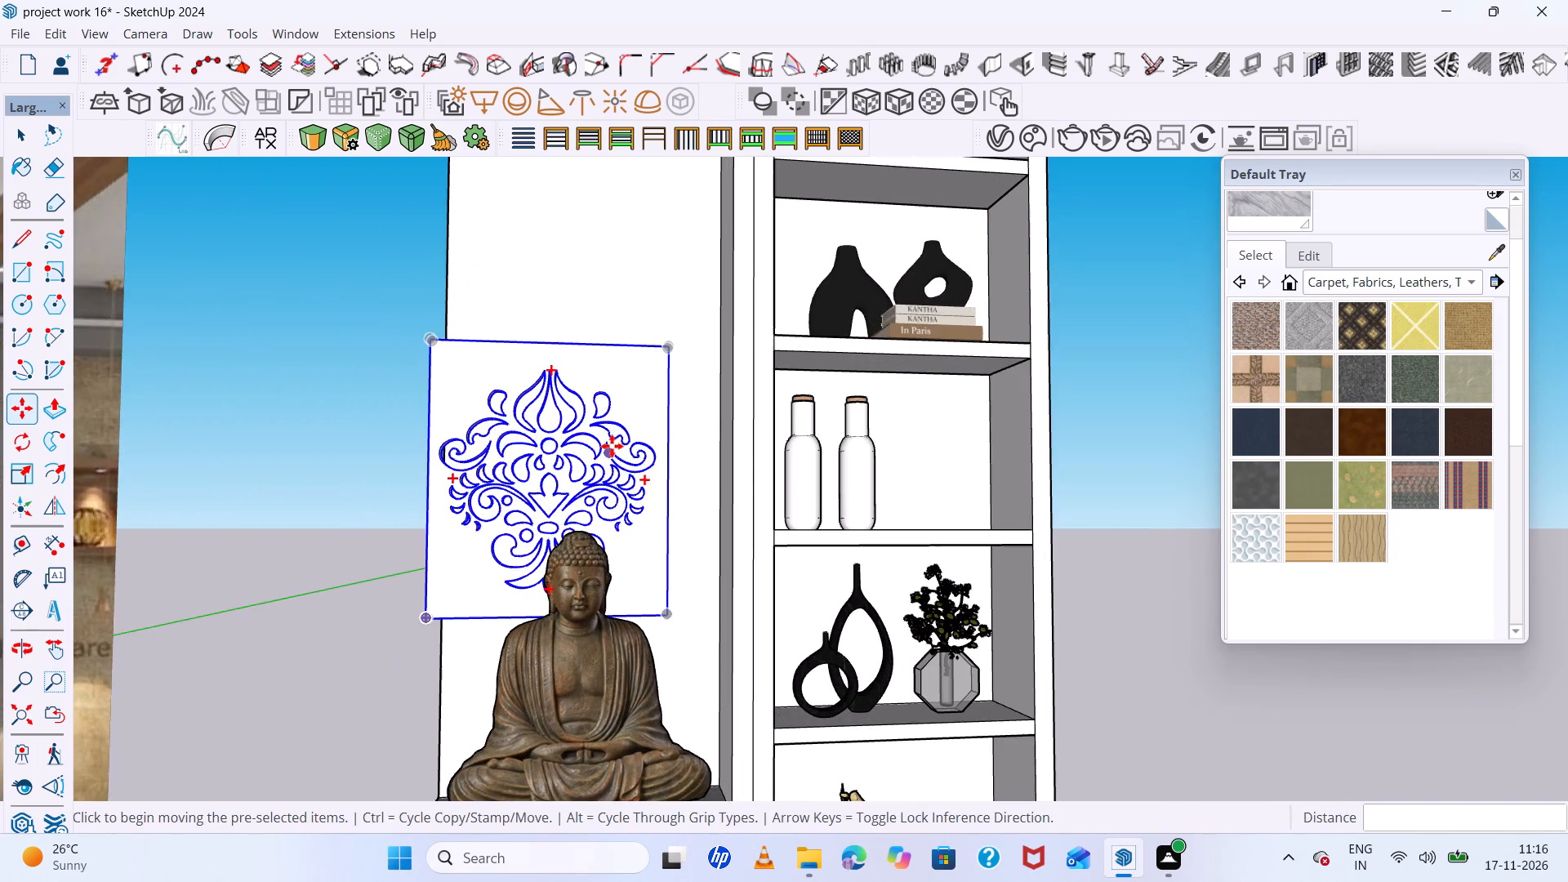
Move the jali panel about 1" sideways along the niche's back wall, toward the open shelves.
middle_drag(608, 447, 563, 619)
scroll(619, 364, up, 14)
middle_drag(637, 356, 653, 483)
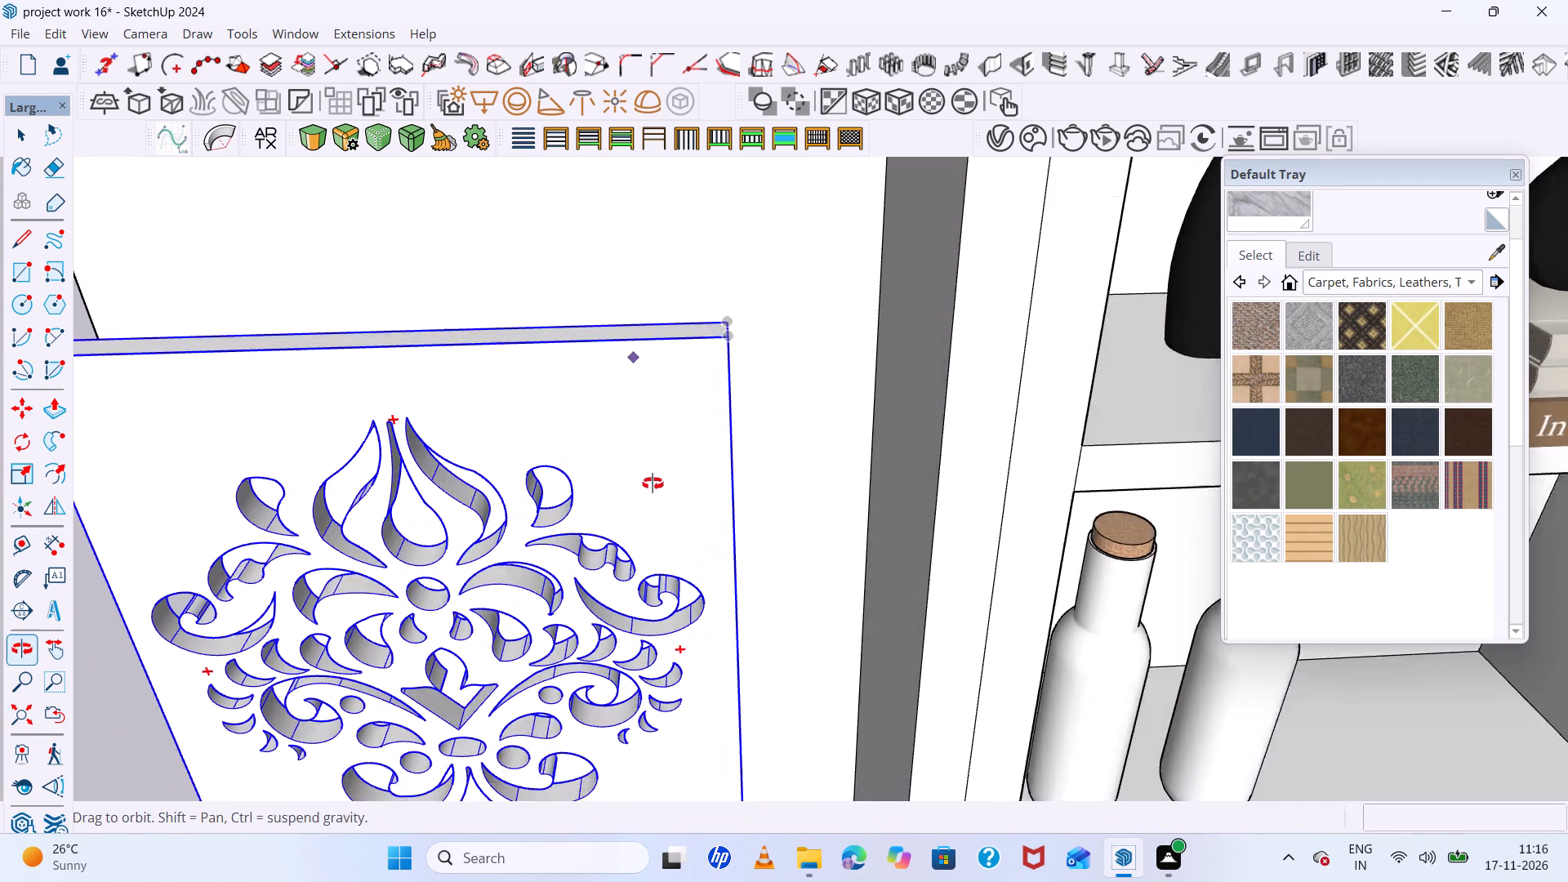
middle_drag(653, 483, 654, 488)
scroll(761, 330, up, 5)
click(693, 322)
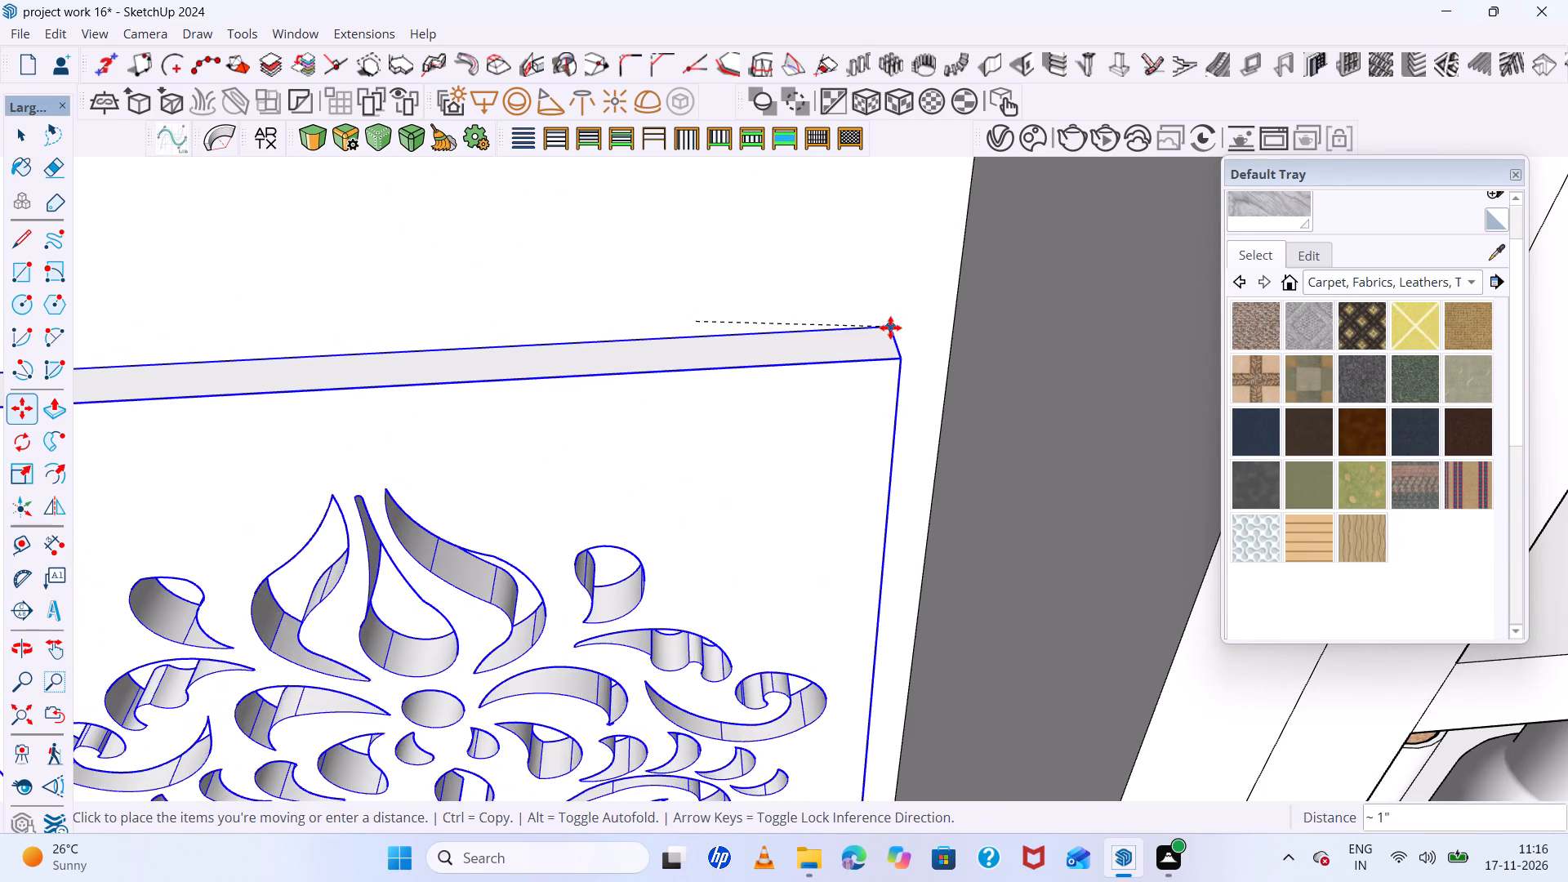
click(907, 325)
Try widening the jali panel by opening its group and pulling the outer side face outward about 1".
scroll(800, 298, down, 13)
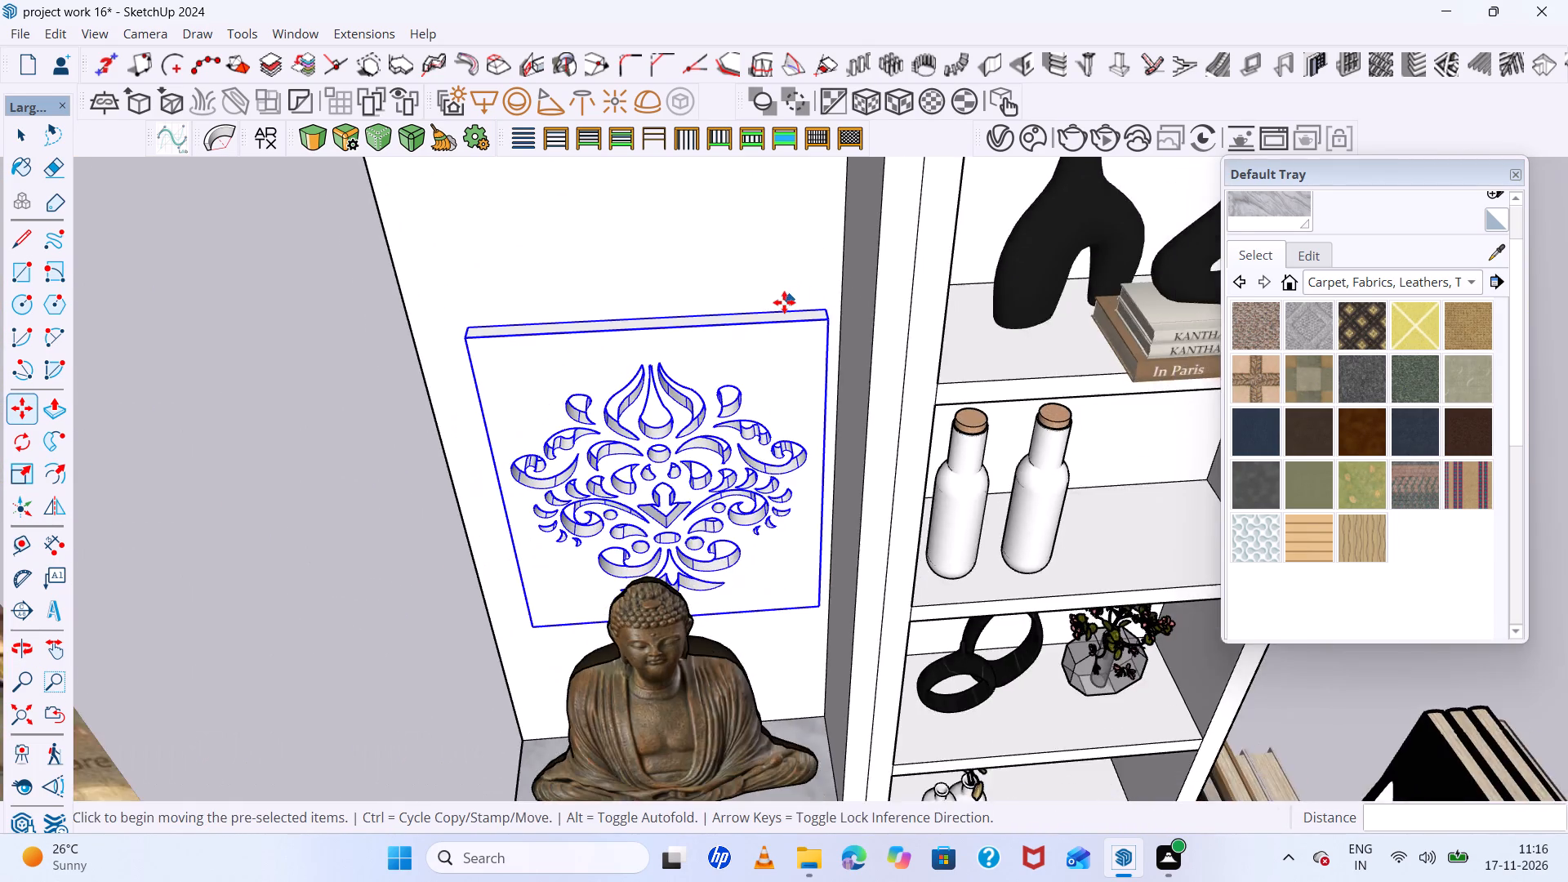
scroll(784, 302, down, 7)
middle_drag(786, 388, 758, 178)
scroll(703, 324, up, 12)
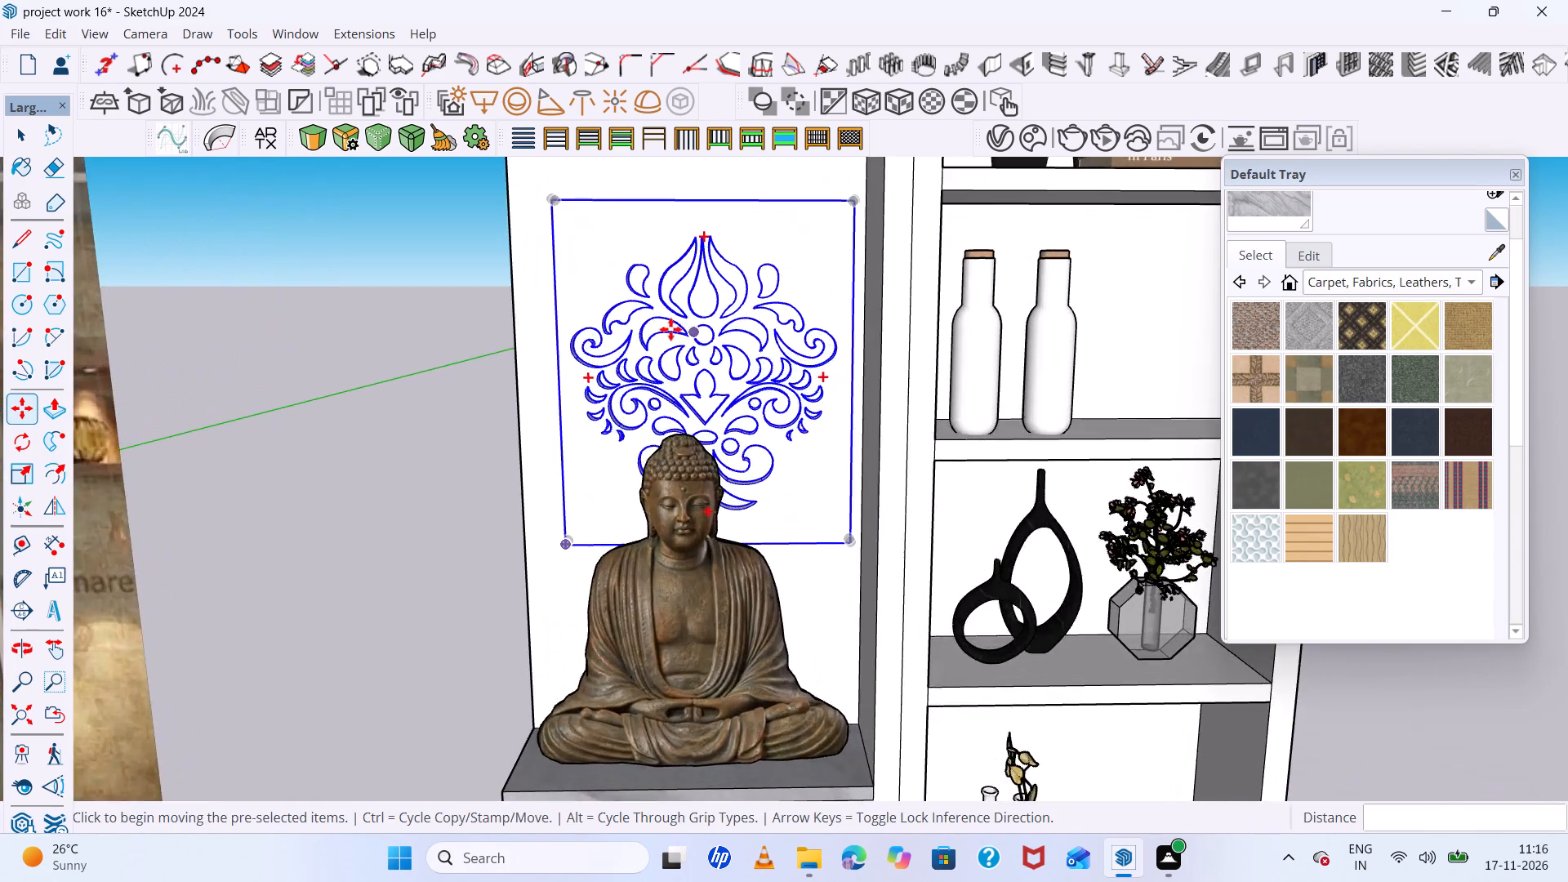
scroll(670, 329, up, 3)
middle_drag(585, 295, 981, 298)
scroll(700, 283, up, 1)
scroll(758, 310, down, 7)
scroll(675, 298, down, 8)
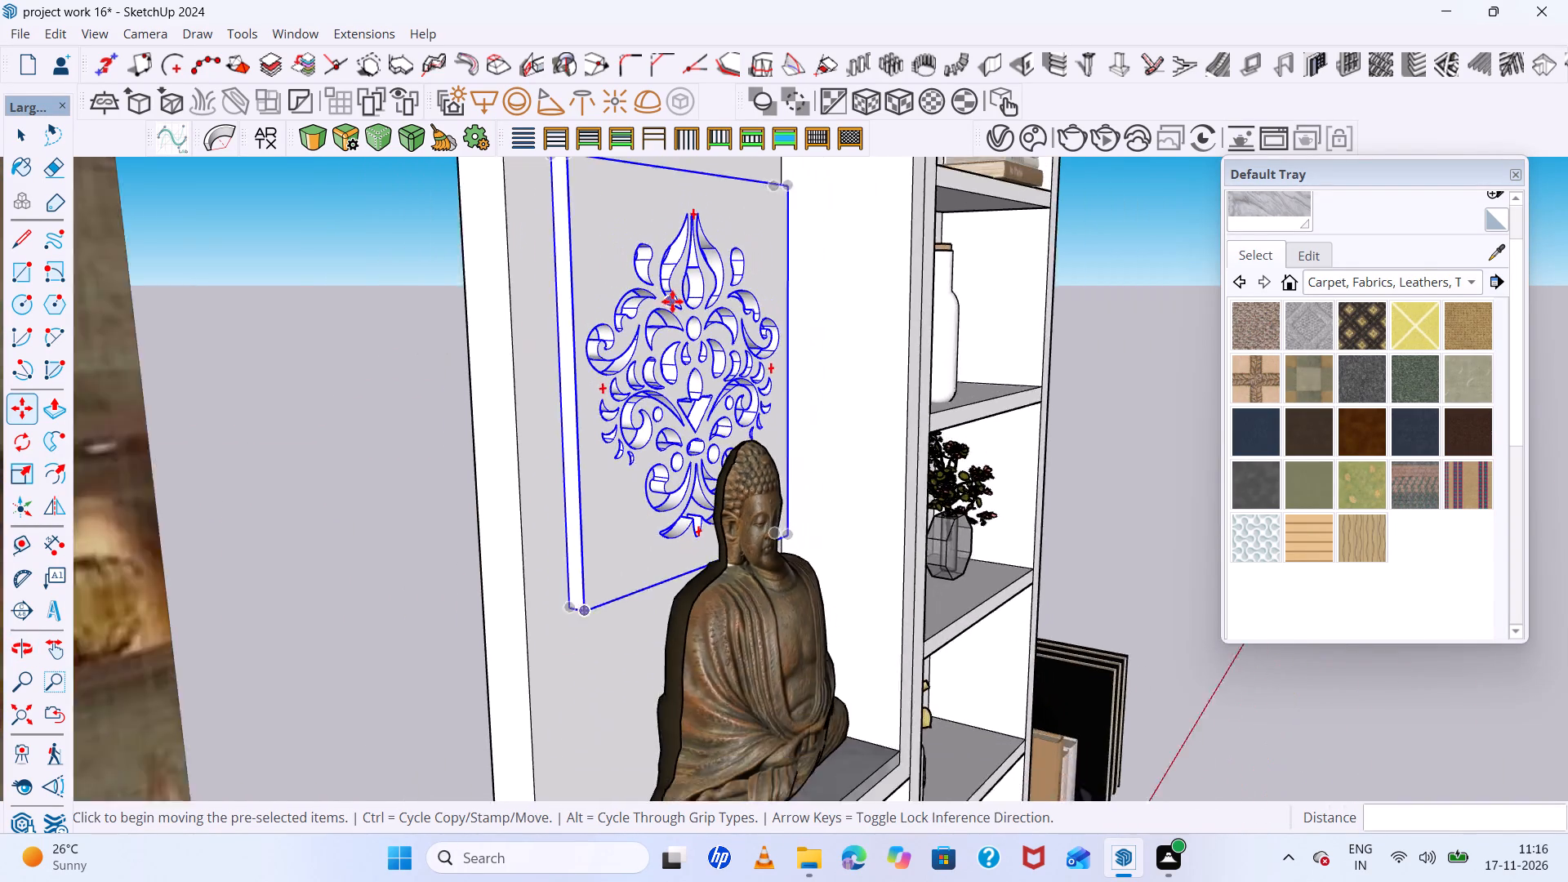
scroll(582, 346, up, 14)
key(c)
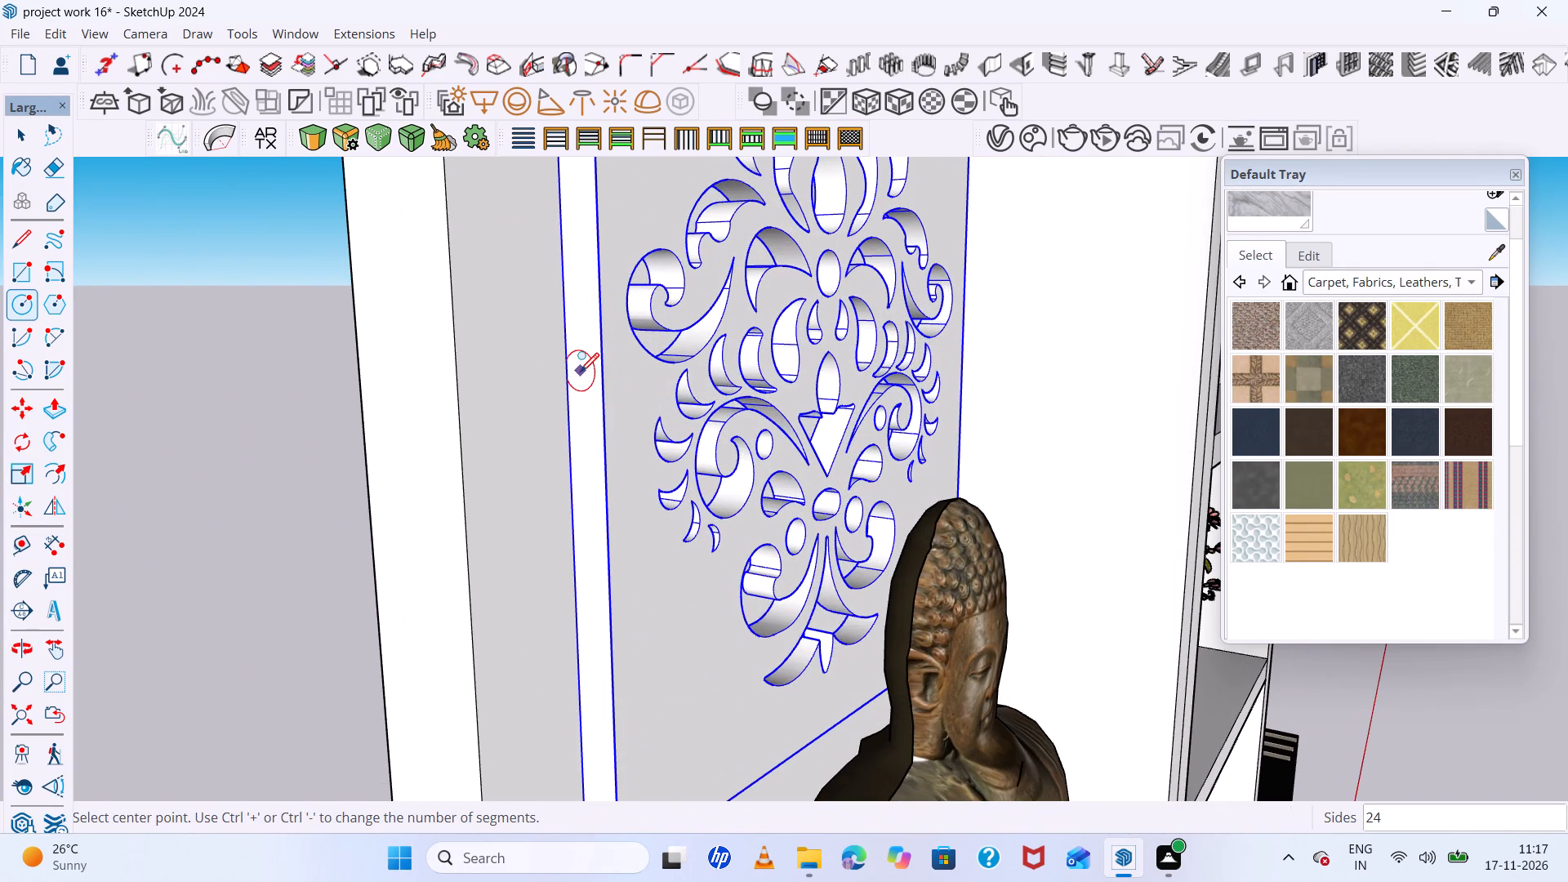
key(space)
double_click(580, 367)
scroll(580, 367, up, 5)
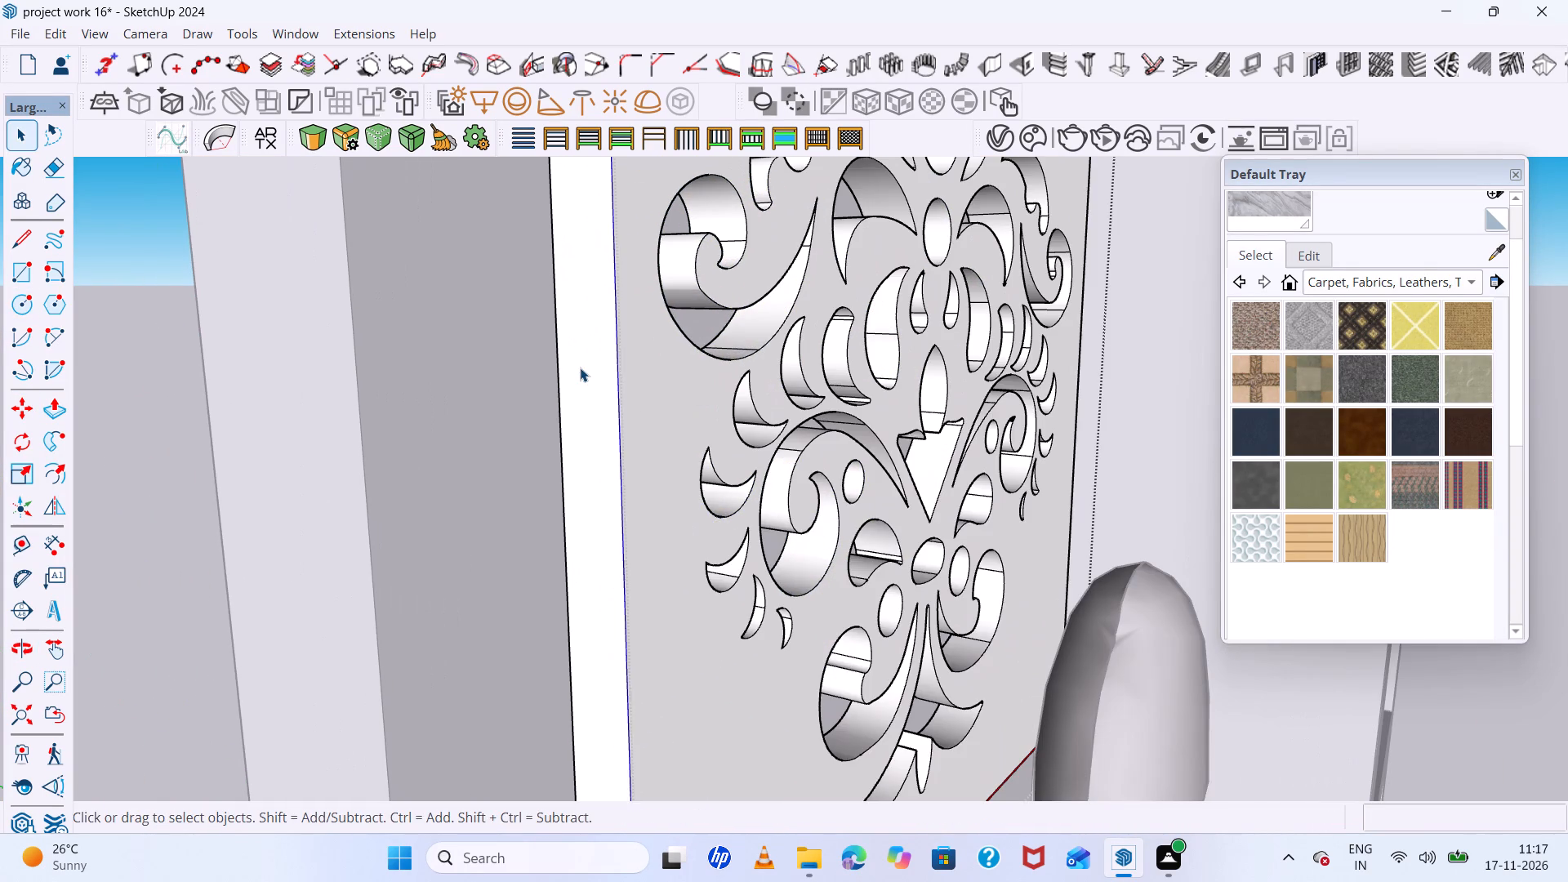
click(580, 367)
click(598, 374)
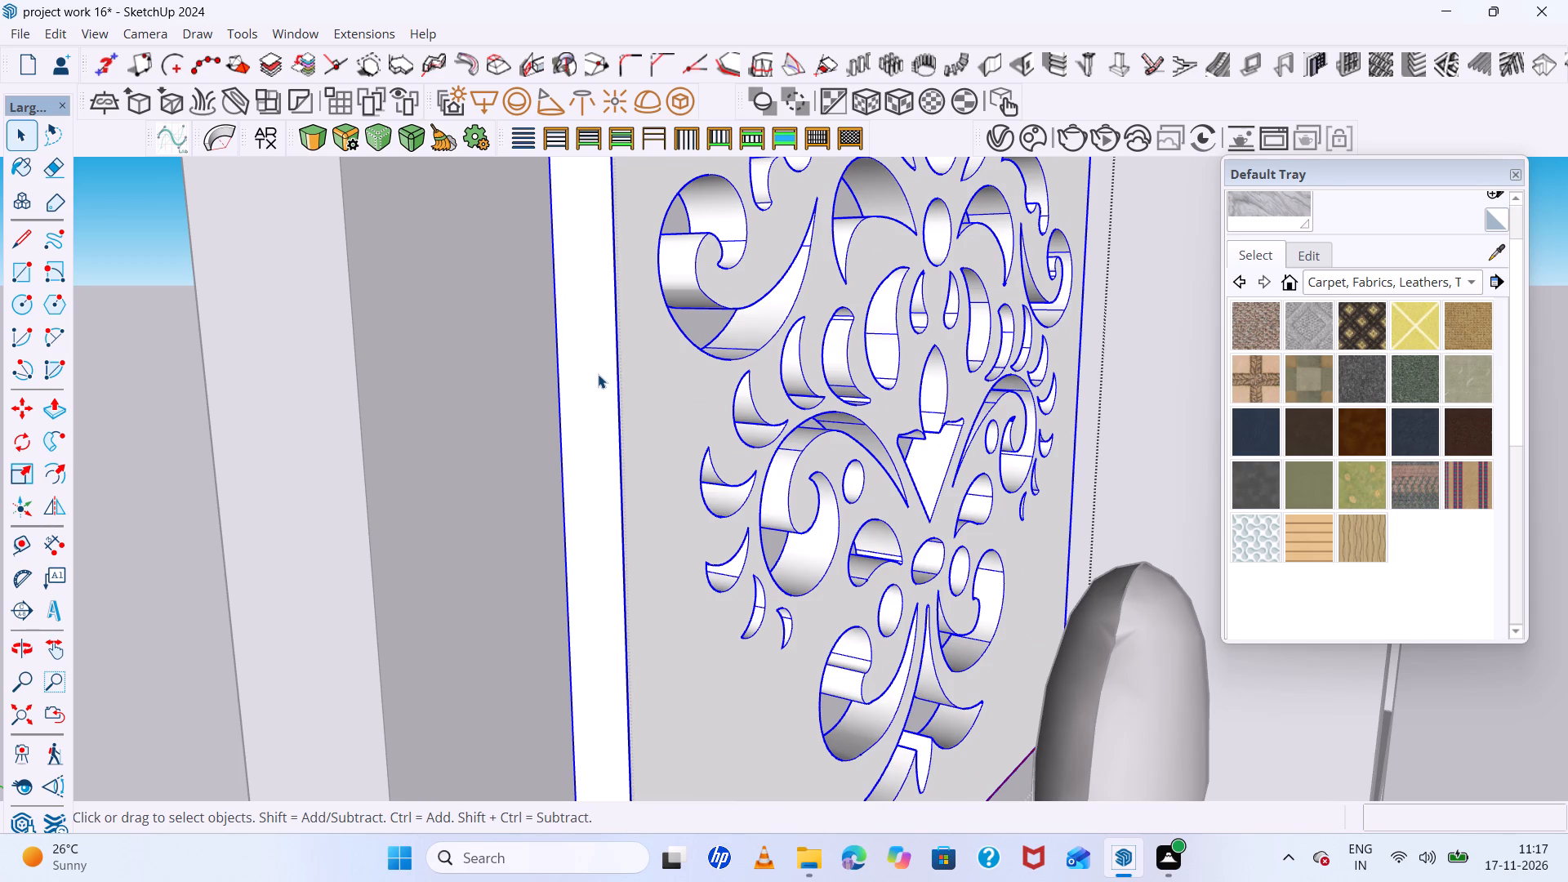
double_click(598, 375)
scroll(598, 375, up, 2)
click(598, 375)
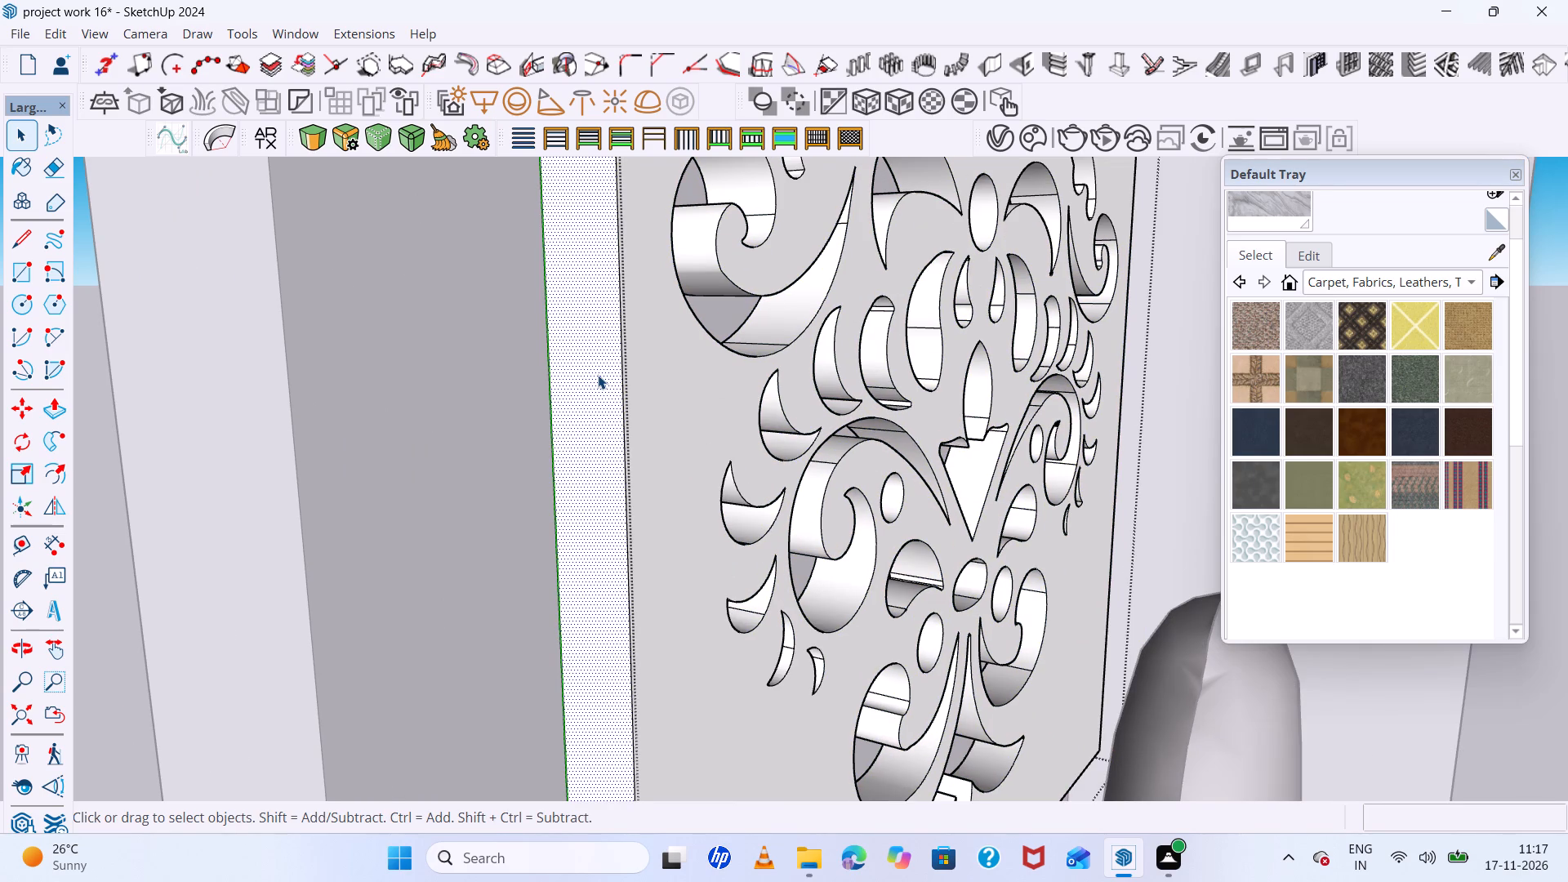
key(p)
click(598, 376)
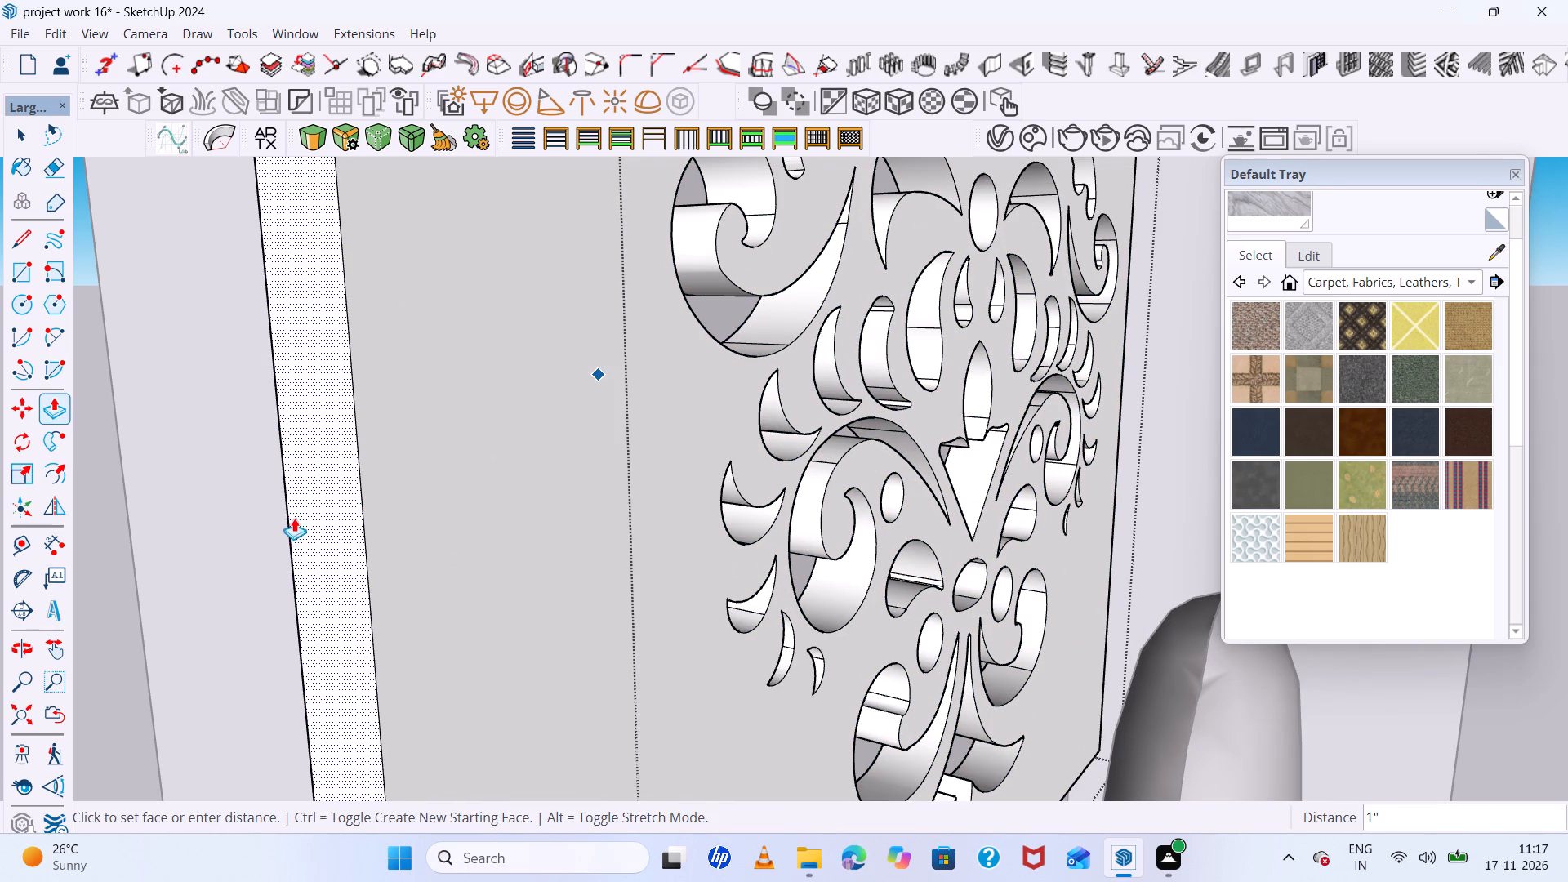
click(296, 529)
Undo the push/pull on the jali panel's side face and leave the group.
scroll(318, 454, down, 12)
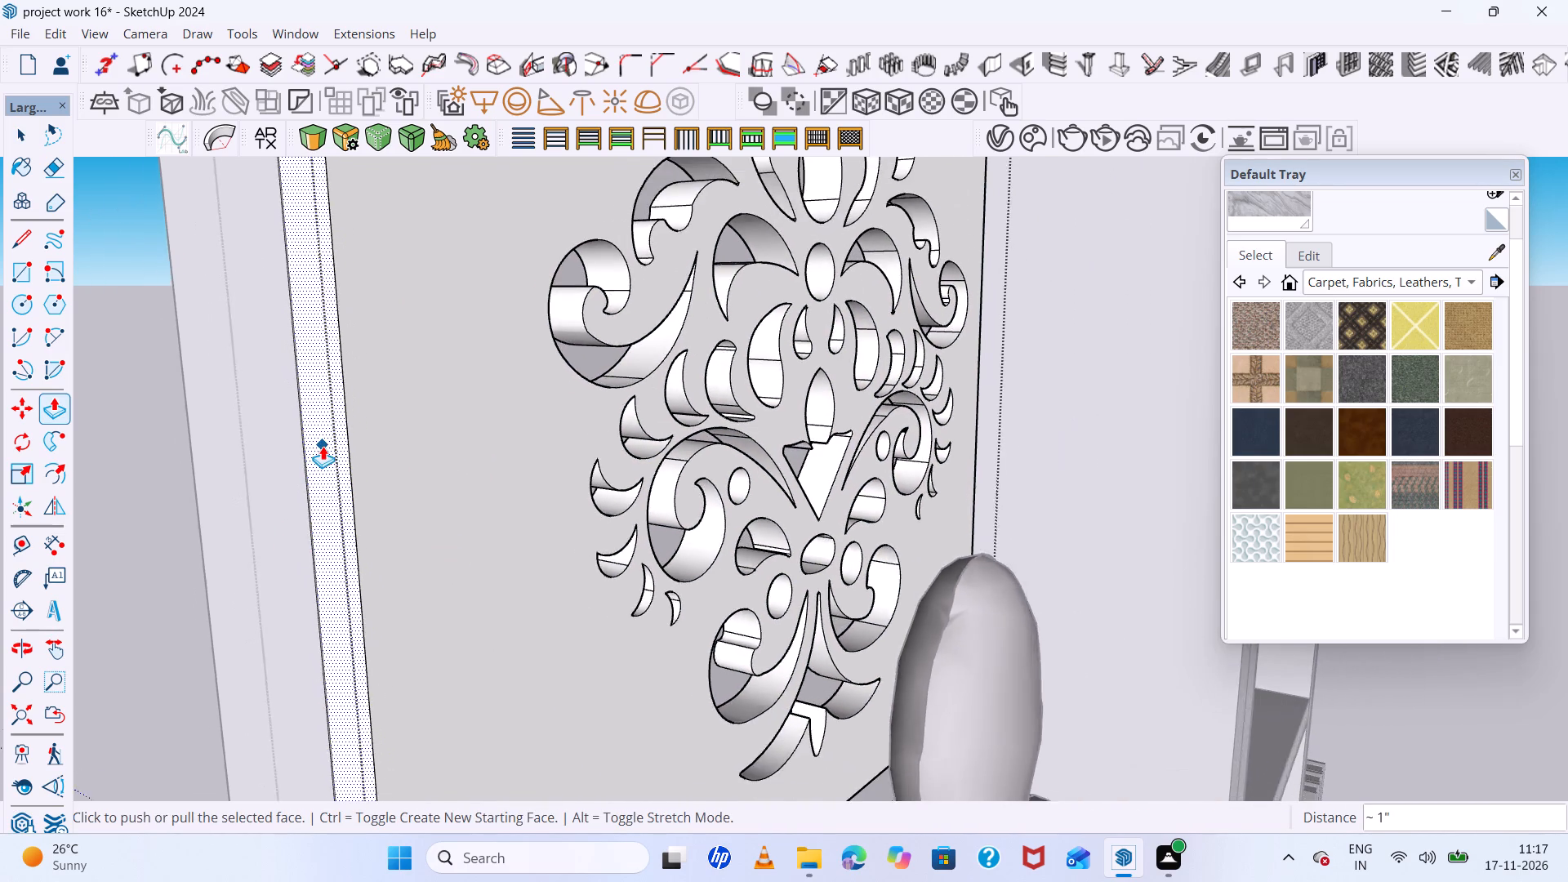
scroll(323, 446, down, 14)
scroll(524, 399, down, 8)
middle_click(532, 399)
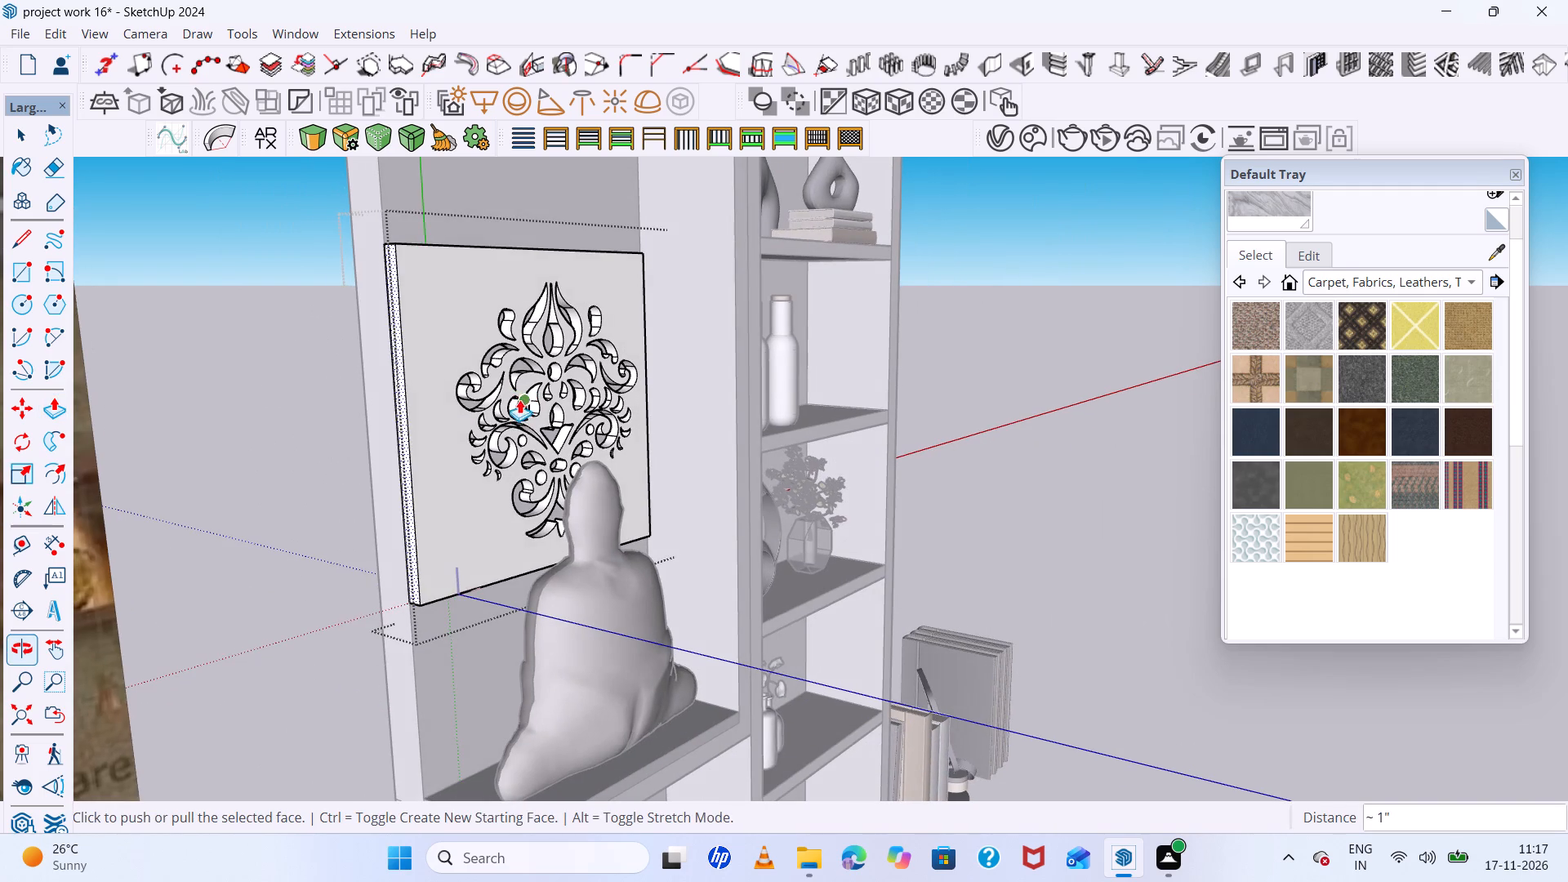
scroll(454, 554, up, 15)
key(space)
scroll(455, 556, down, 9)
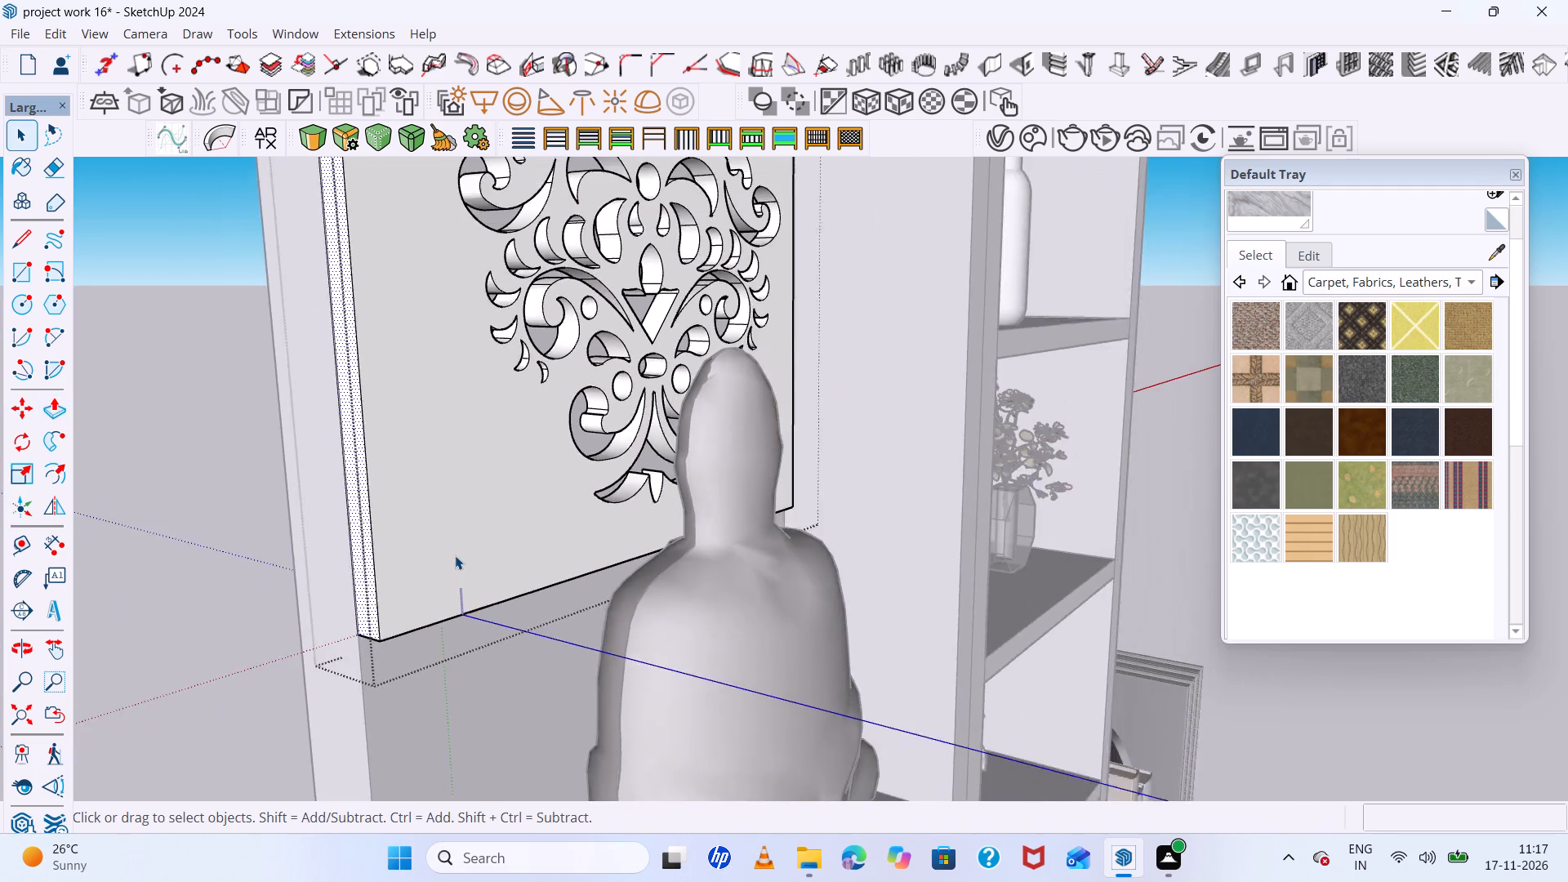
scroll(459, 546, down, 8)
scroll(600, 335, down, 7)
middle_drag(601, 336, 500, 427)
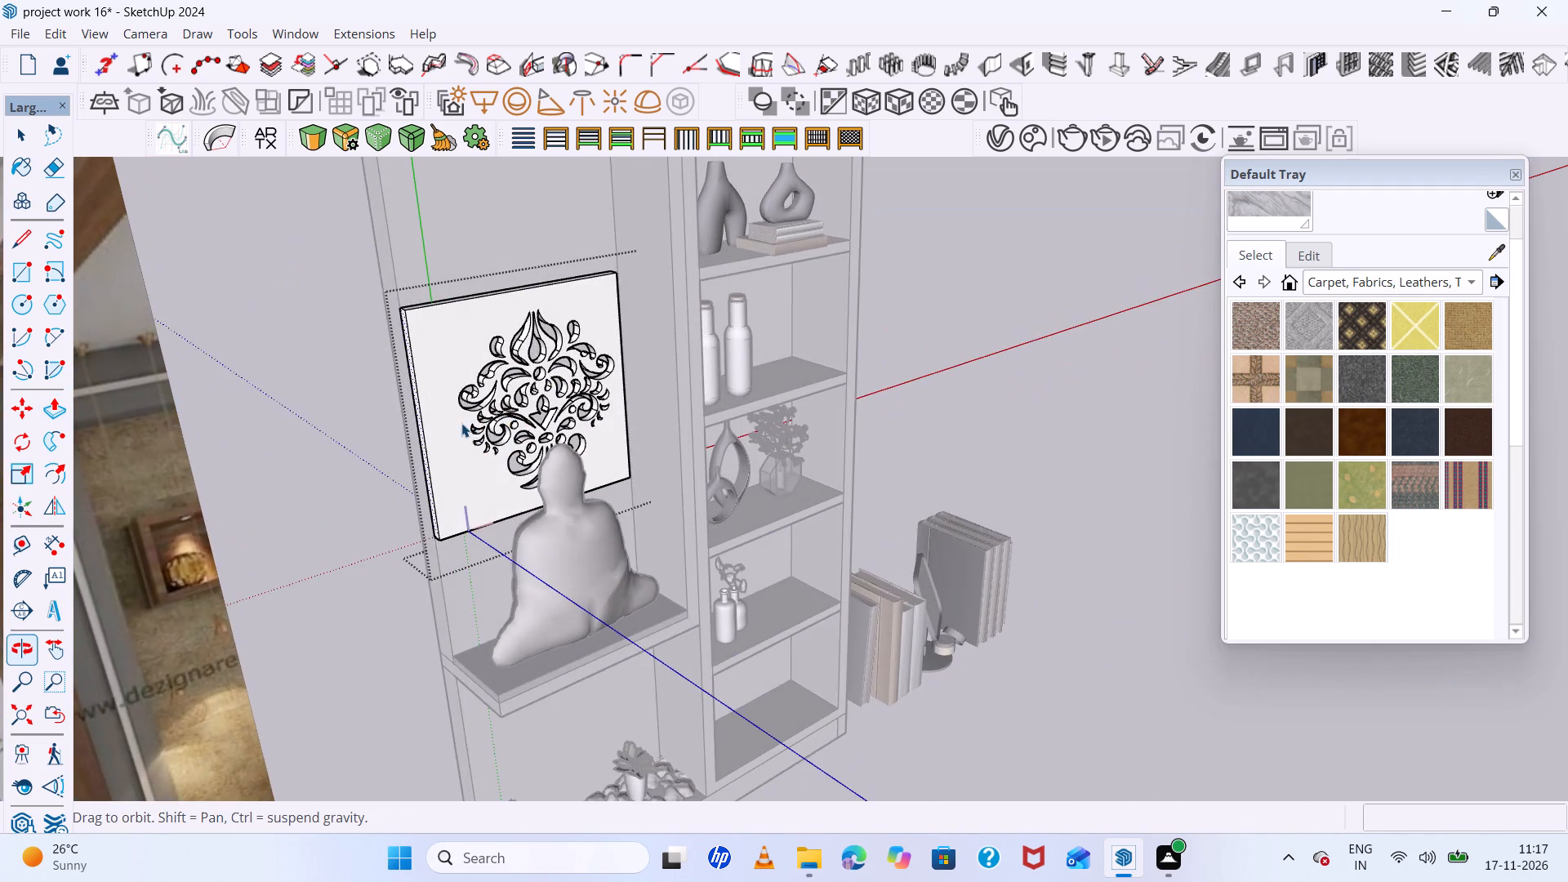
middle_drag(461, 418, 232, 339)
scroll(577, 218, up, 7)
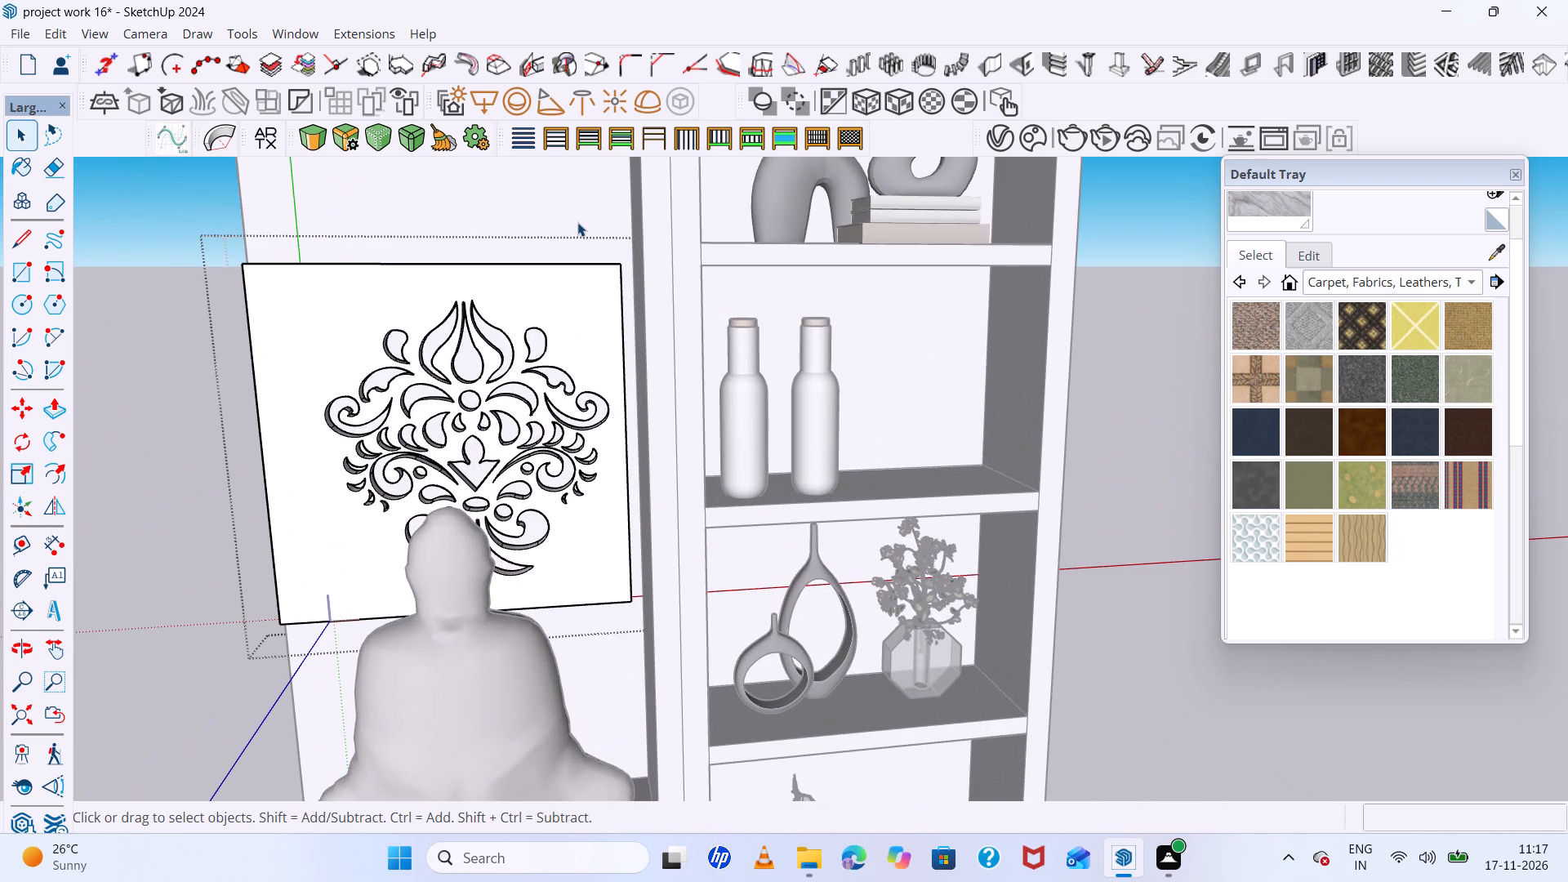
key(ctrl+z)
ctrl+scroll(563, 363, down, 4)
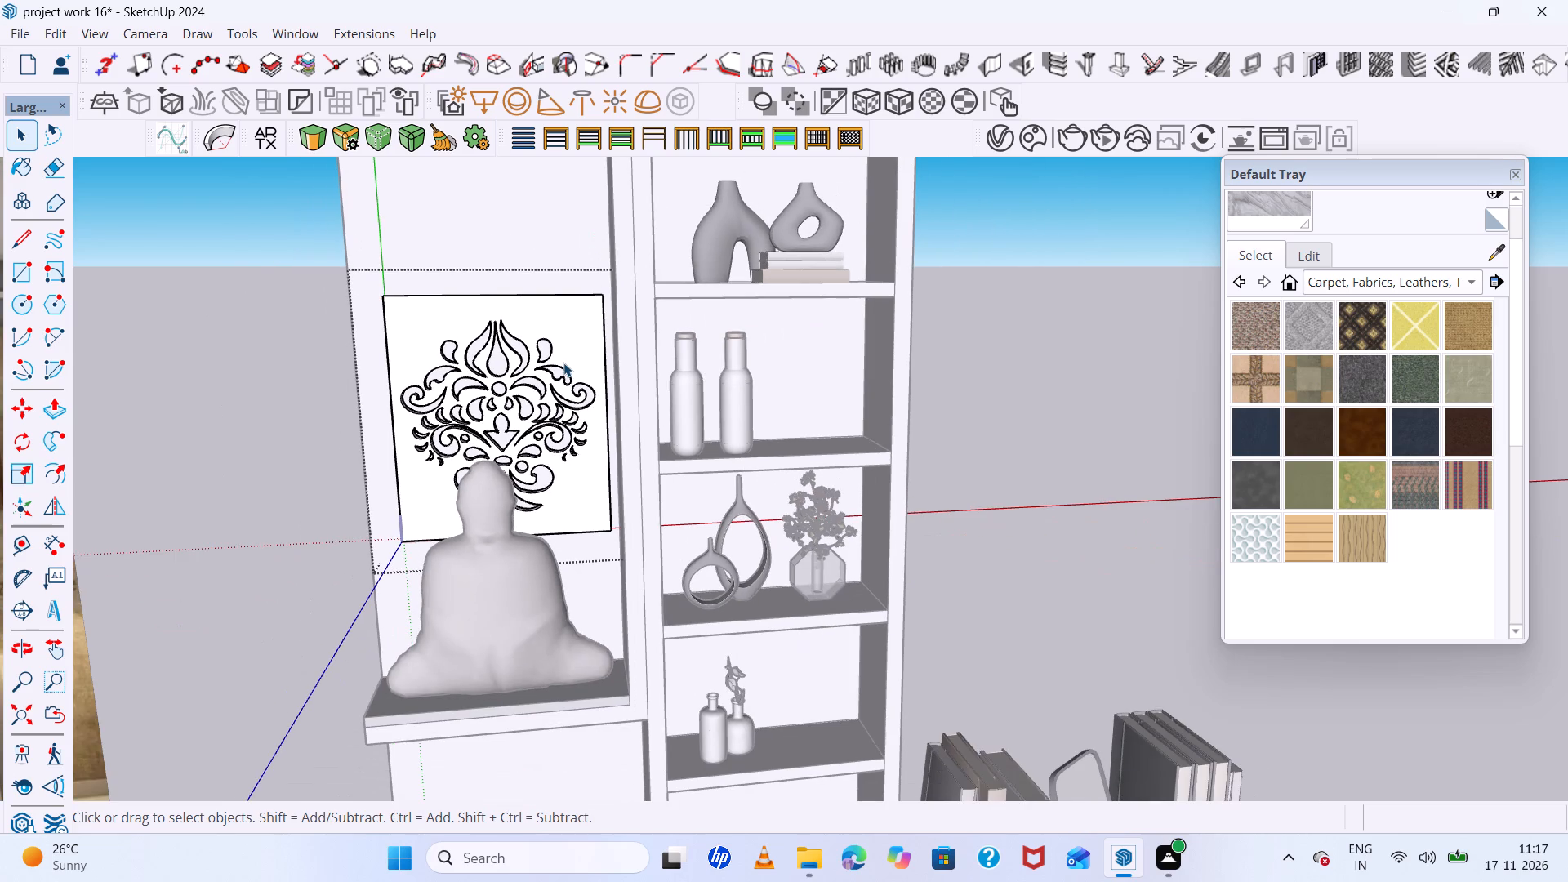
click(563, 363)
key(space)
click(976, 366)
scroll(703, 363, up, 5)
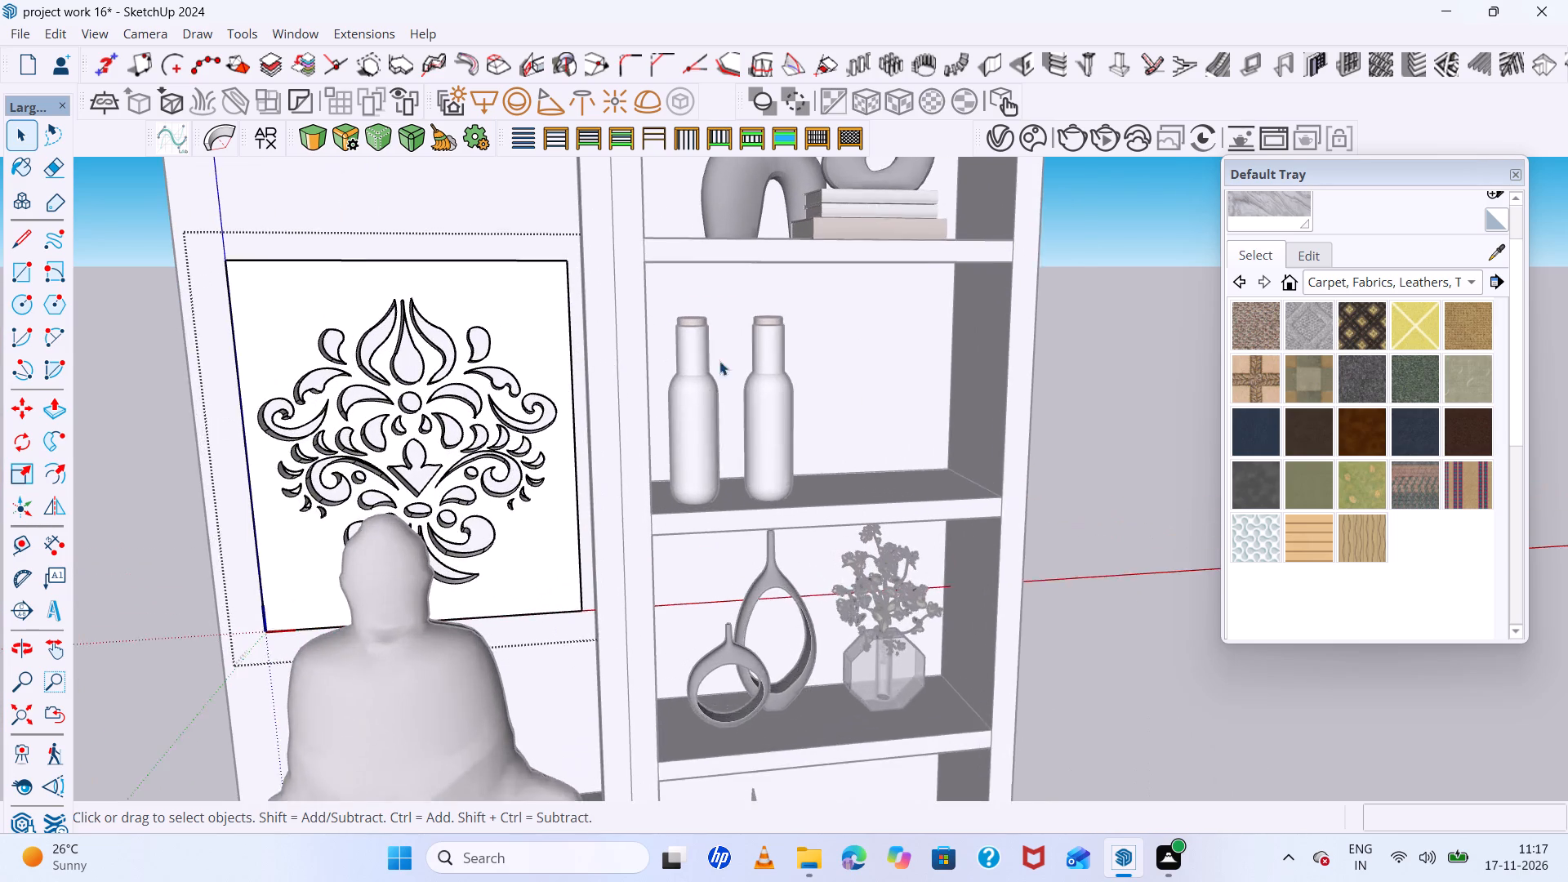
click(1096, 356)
Move the jali panel by its upper back corner along the niche's back wall, away from the shelves toward the outer side.
scroll(861, 376, down, 12)
middle_drag(584, 339, 582, 271)
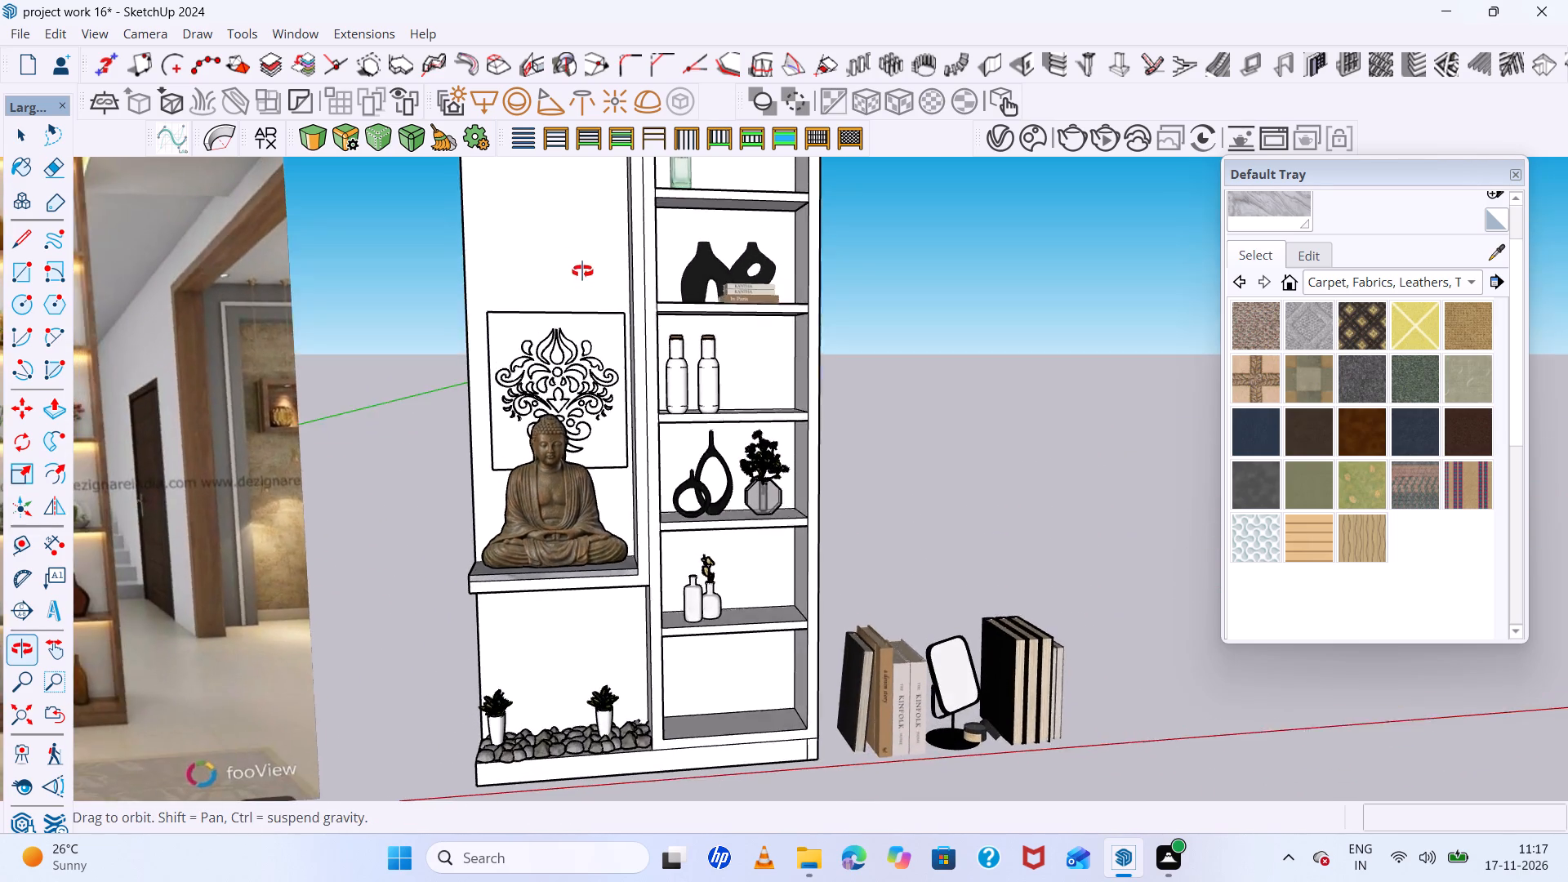
middle_drag(582, 271, 581, 256)
scroll(566, 364, up, 14)
middle_drag(551, 348, 614, 606)
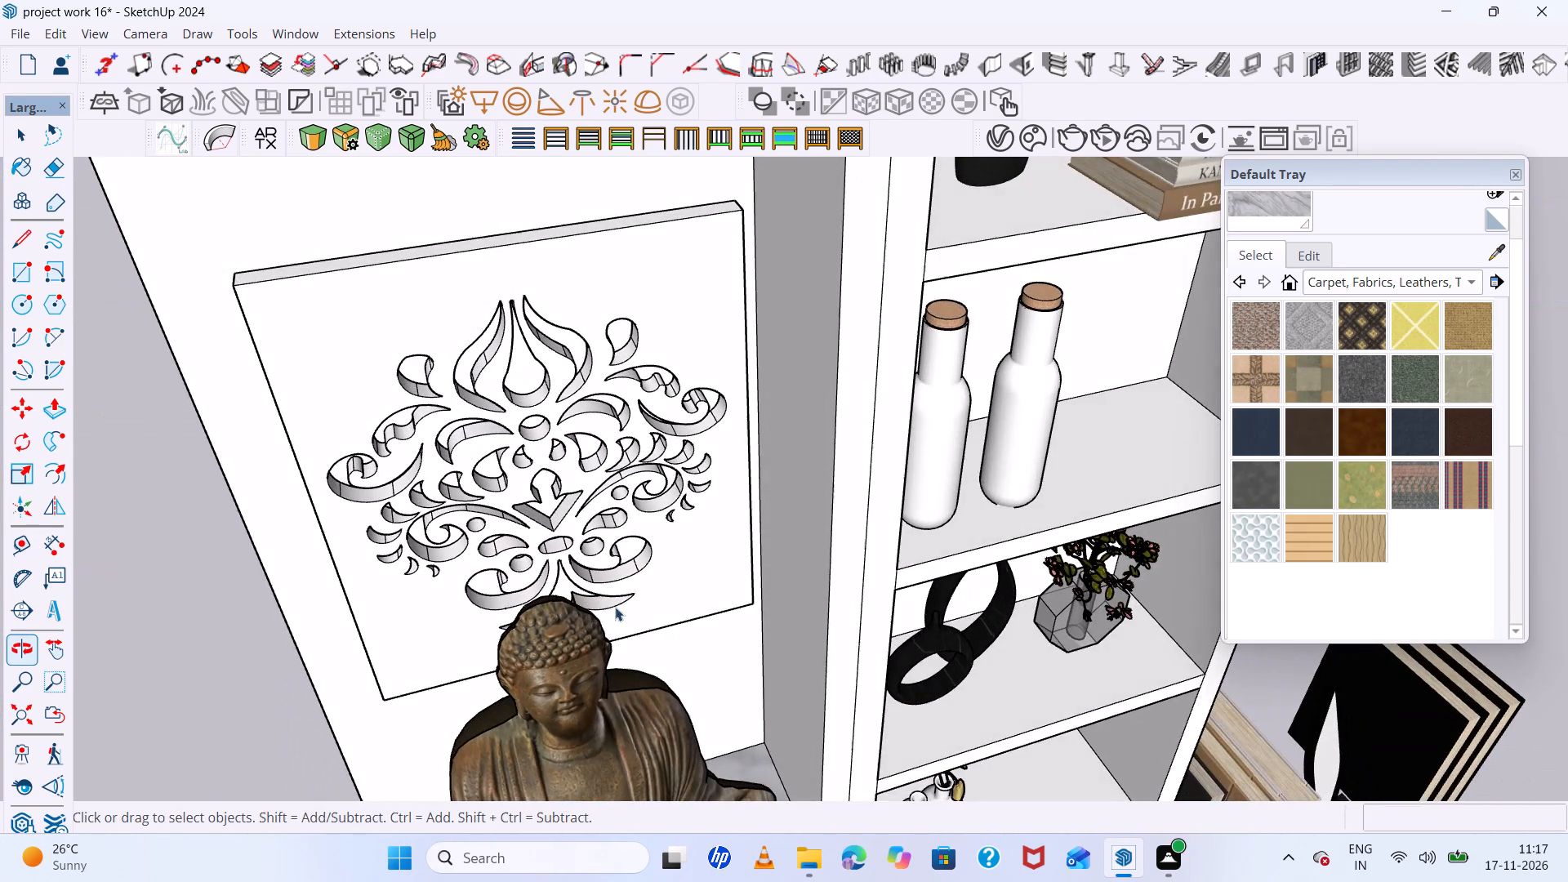
scroll(720, 335, up, 6)
click(696, 327)
scroll(600, 307, down, 7)
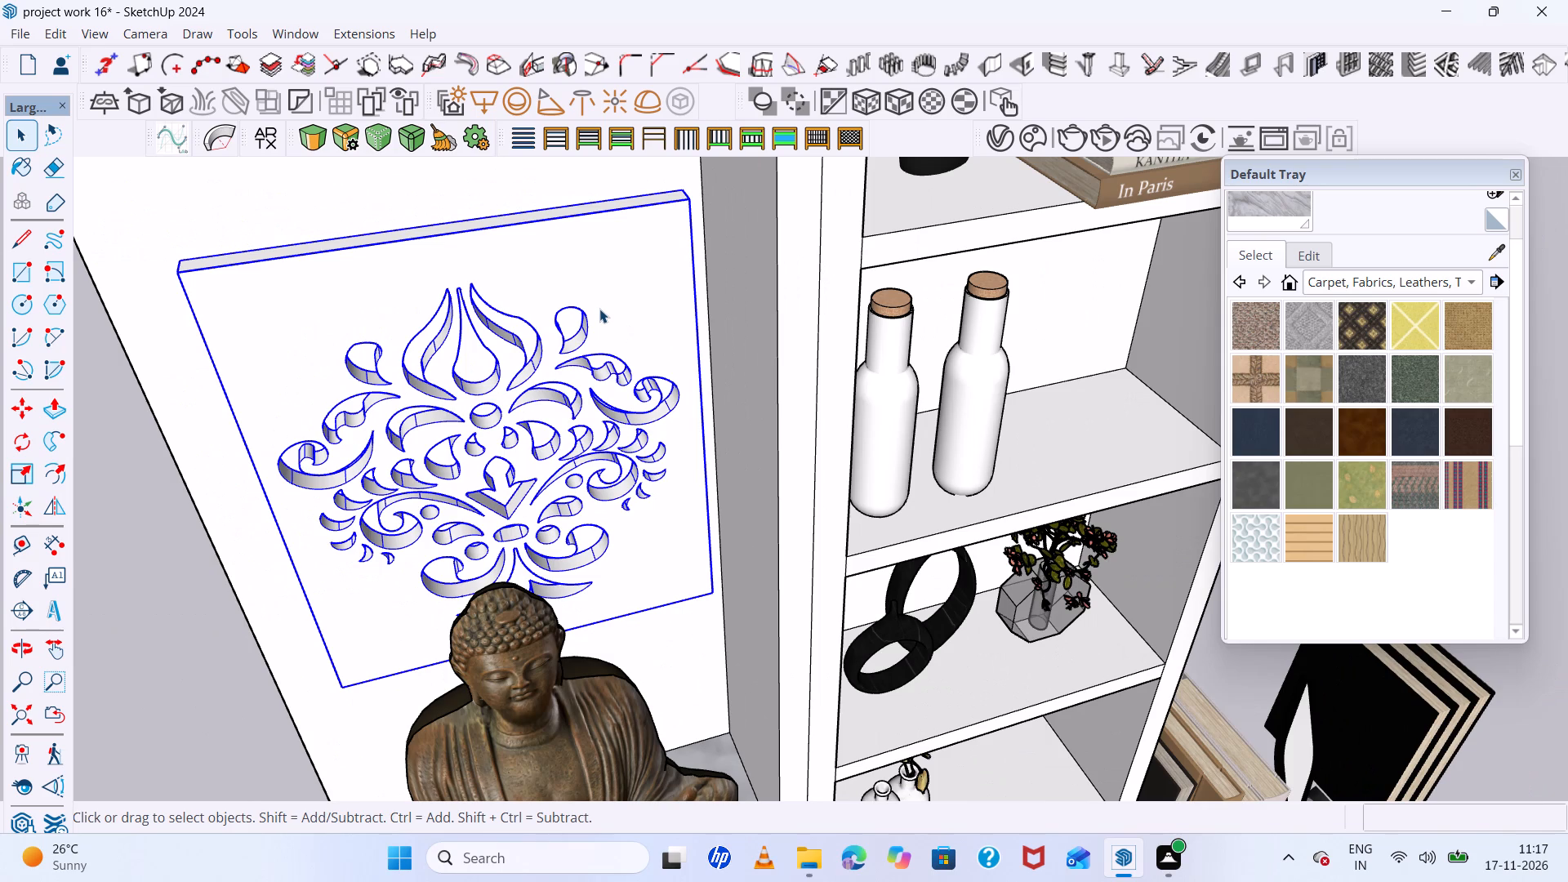
key(m)
scroll(635, 367, down, 5)
scroll(678, 264, up, 4)
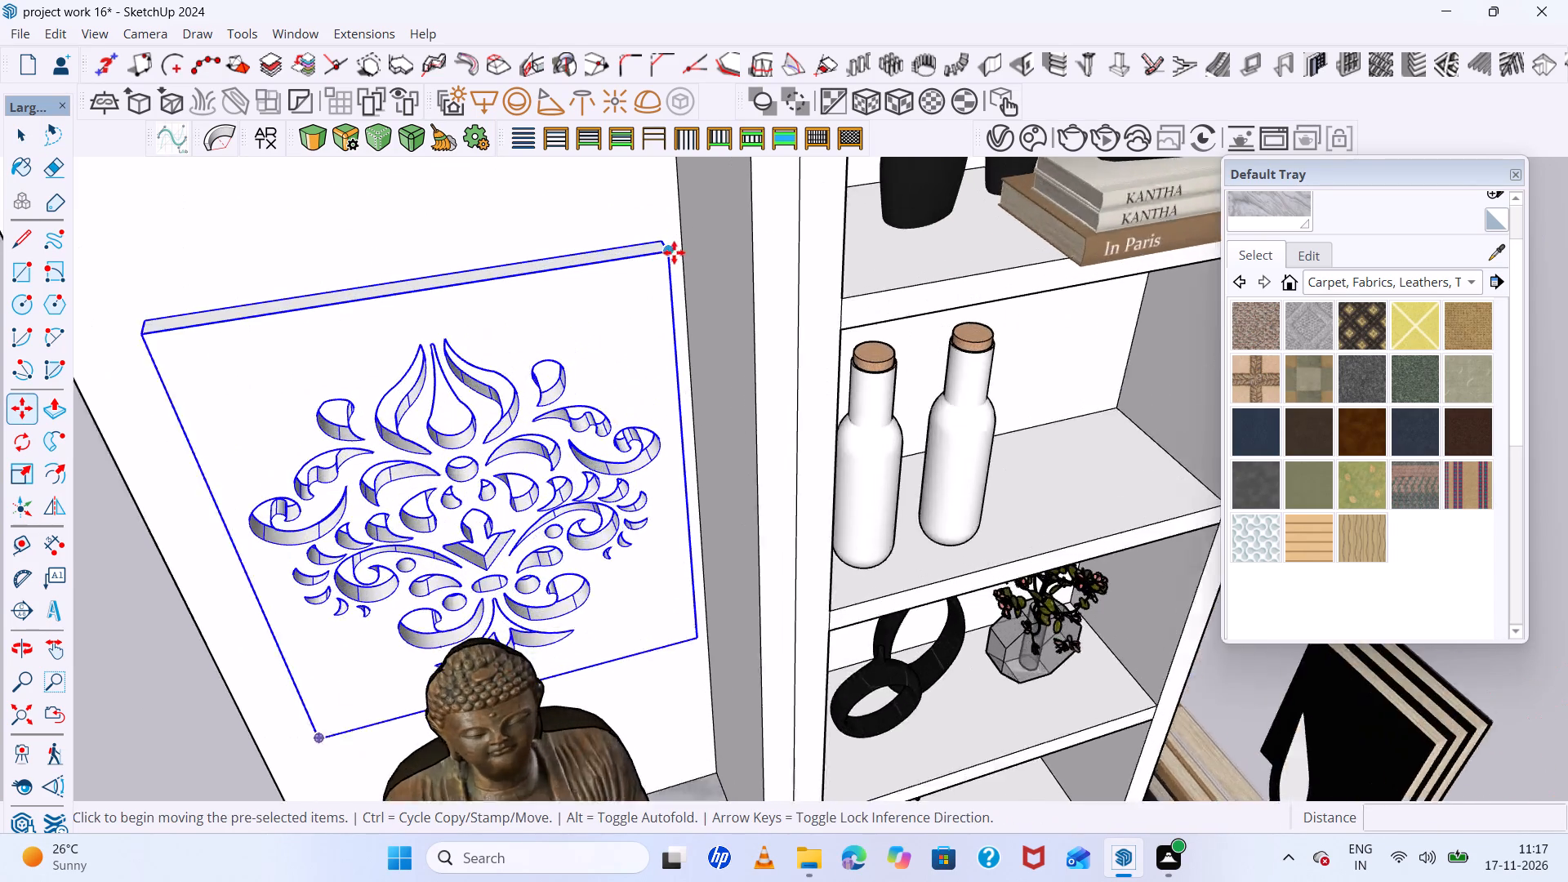
scroll(674, 252, up, 7)
click(651, 231)
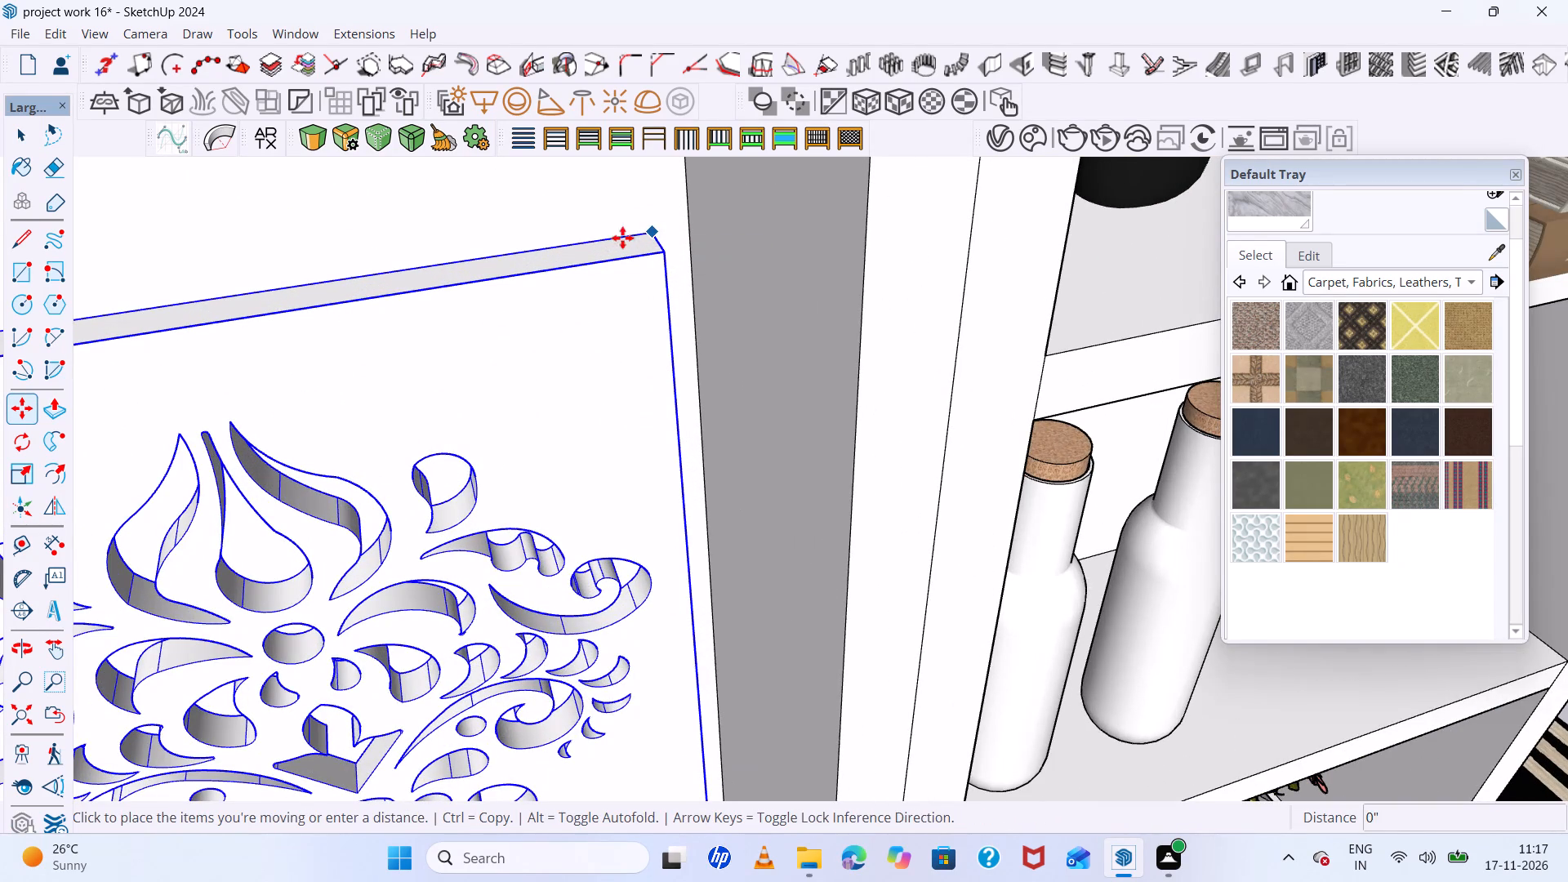
click(567, 246)
scroll(567, 246, down, 17)
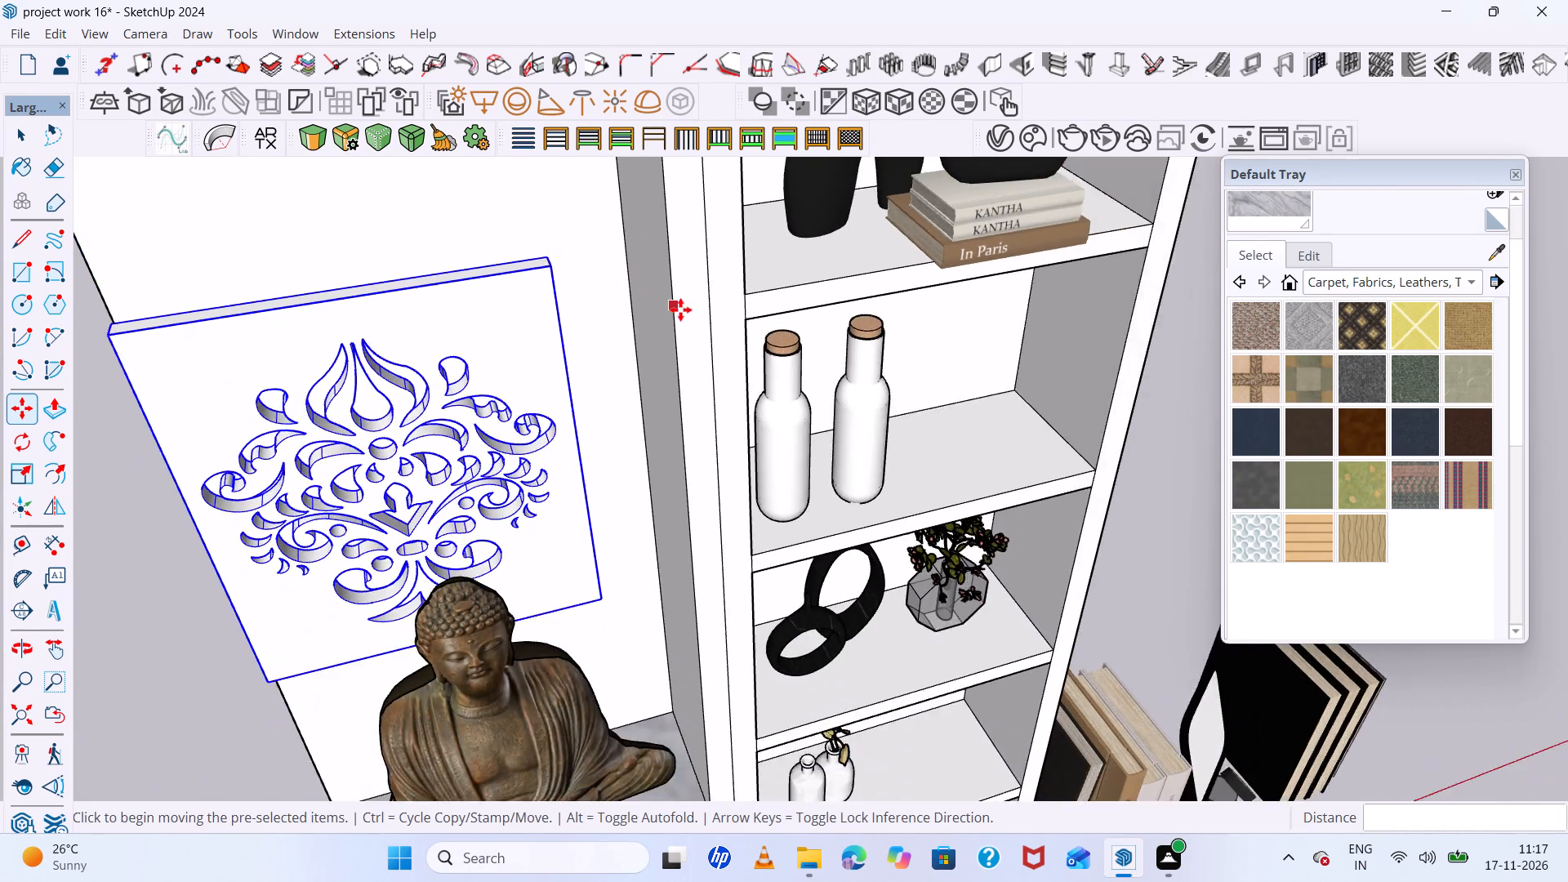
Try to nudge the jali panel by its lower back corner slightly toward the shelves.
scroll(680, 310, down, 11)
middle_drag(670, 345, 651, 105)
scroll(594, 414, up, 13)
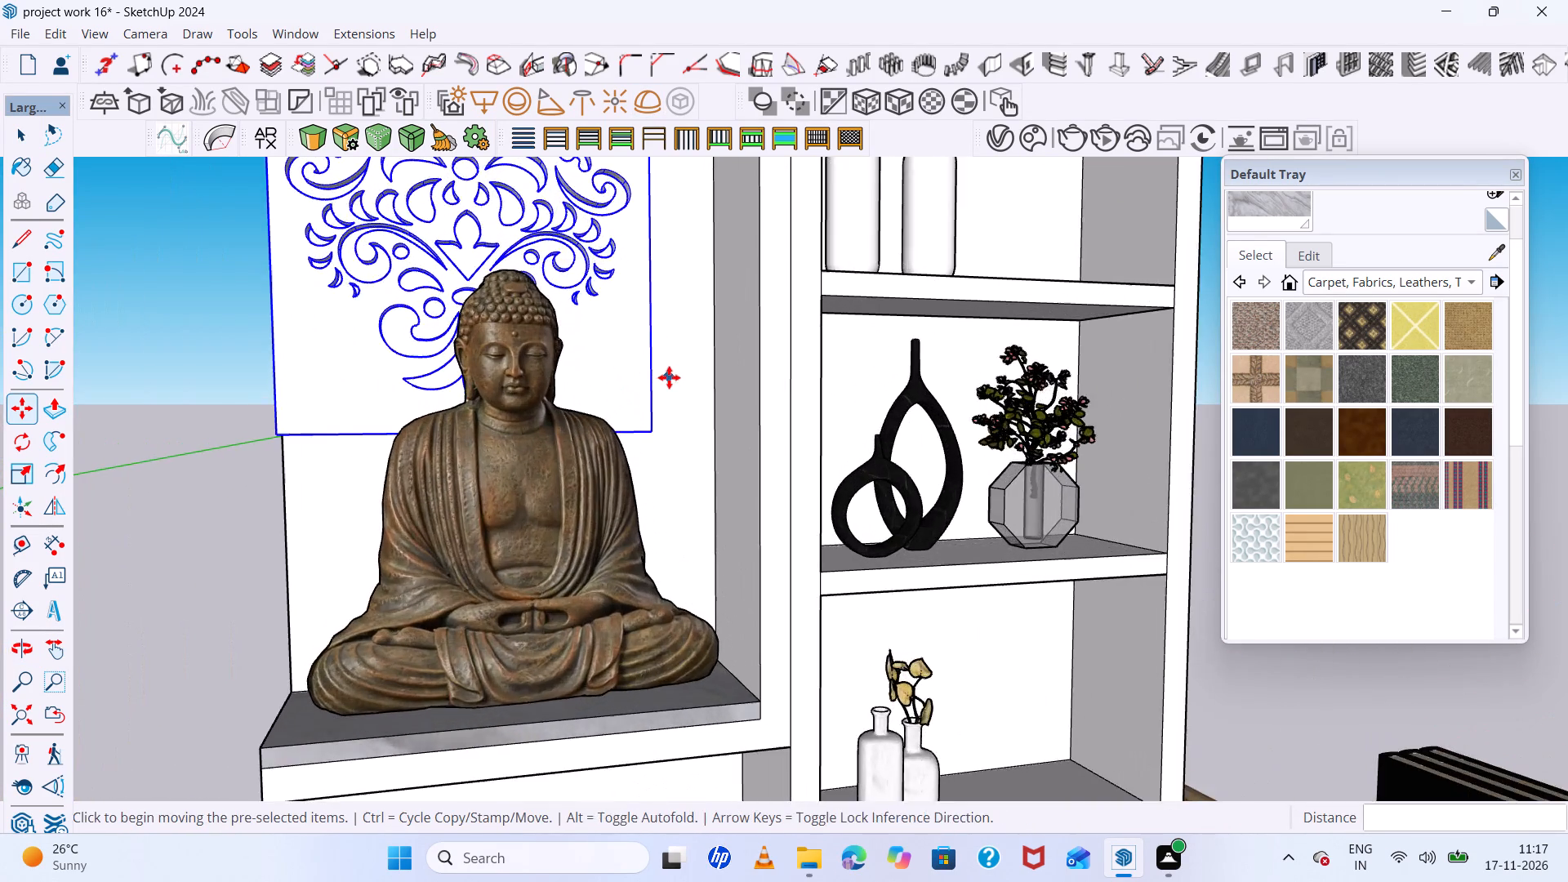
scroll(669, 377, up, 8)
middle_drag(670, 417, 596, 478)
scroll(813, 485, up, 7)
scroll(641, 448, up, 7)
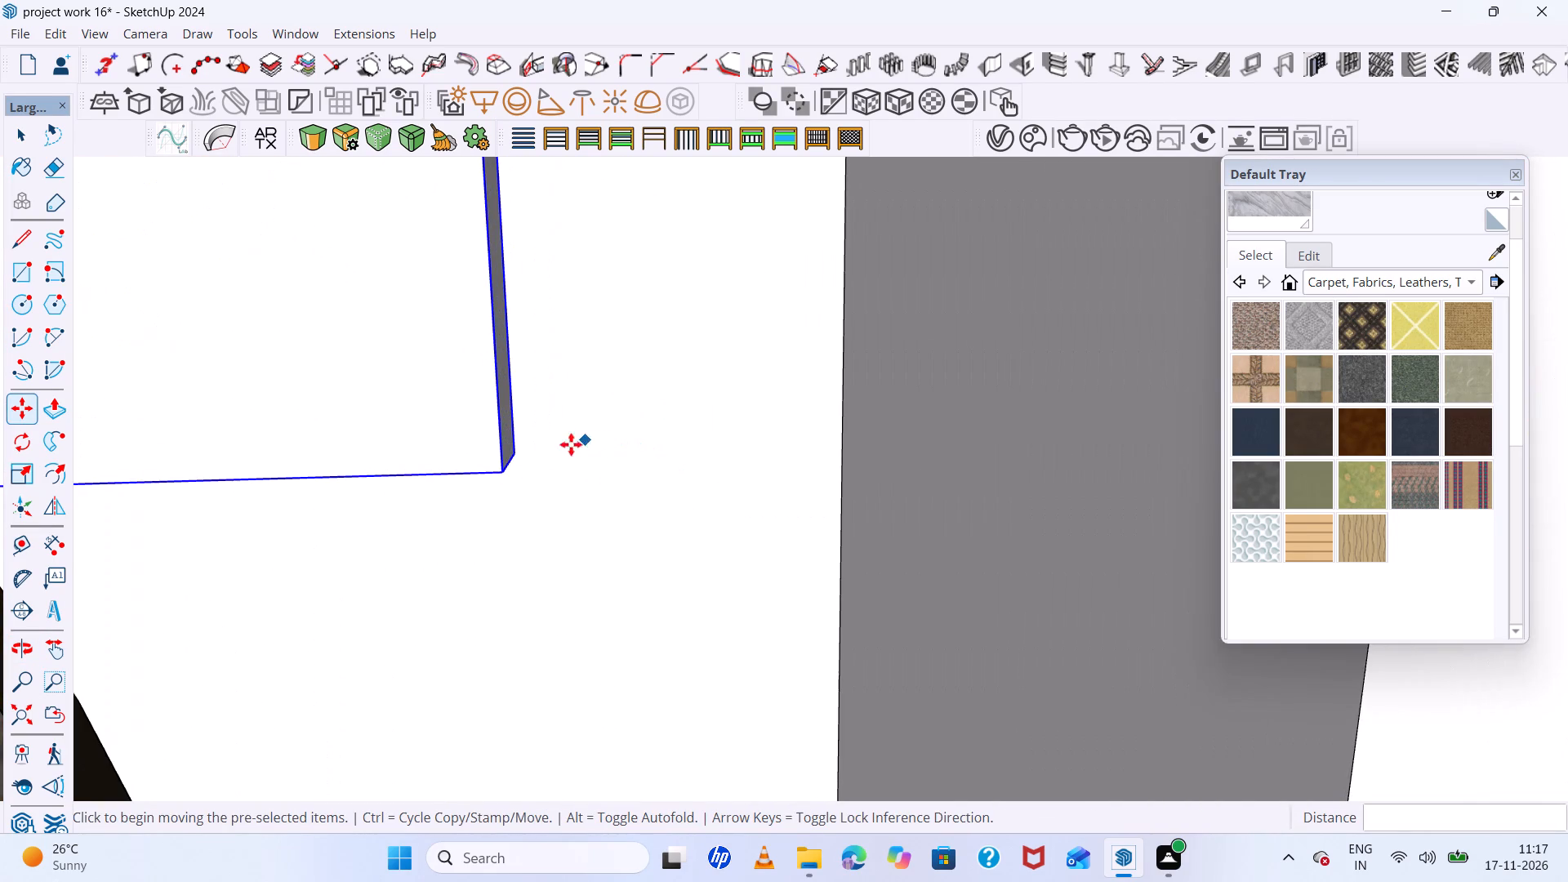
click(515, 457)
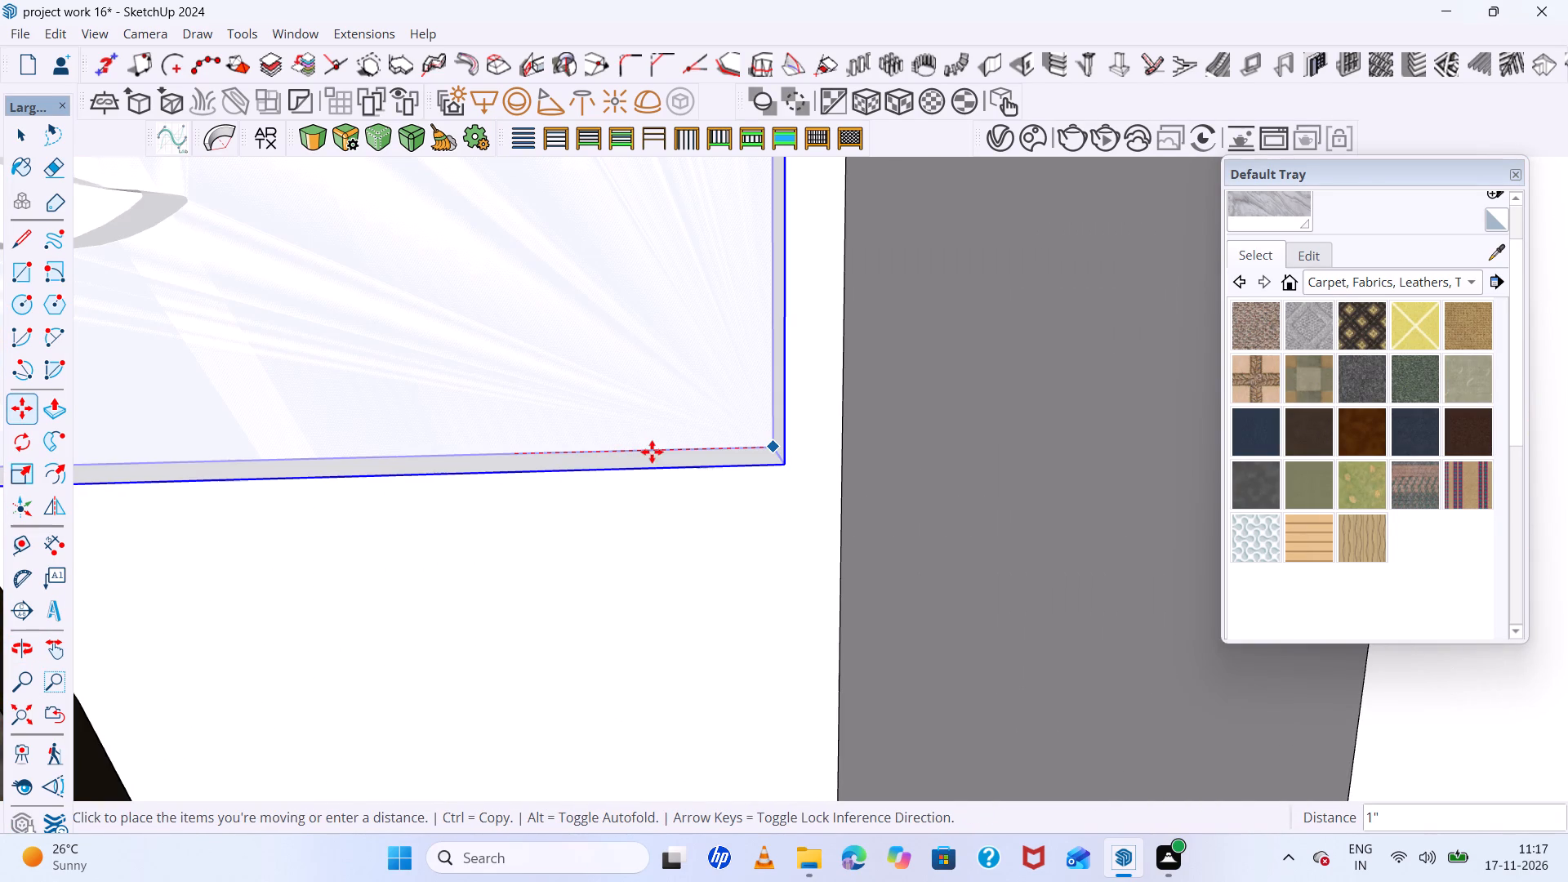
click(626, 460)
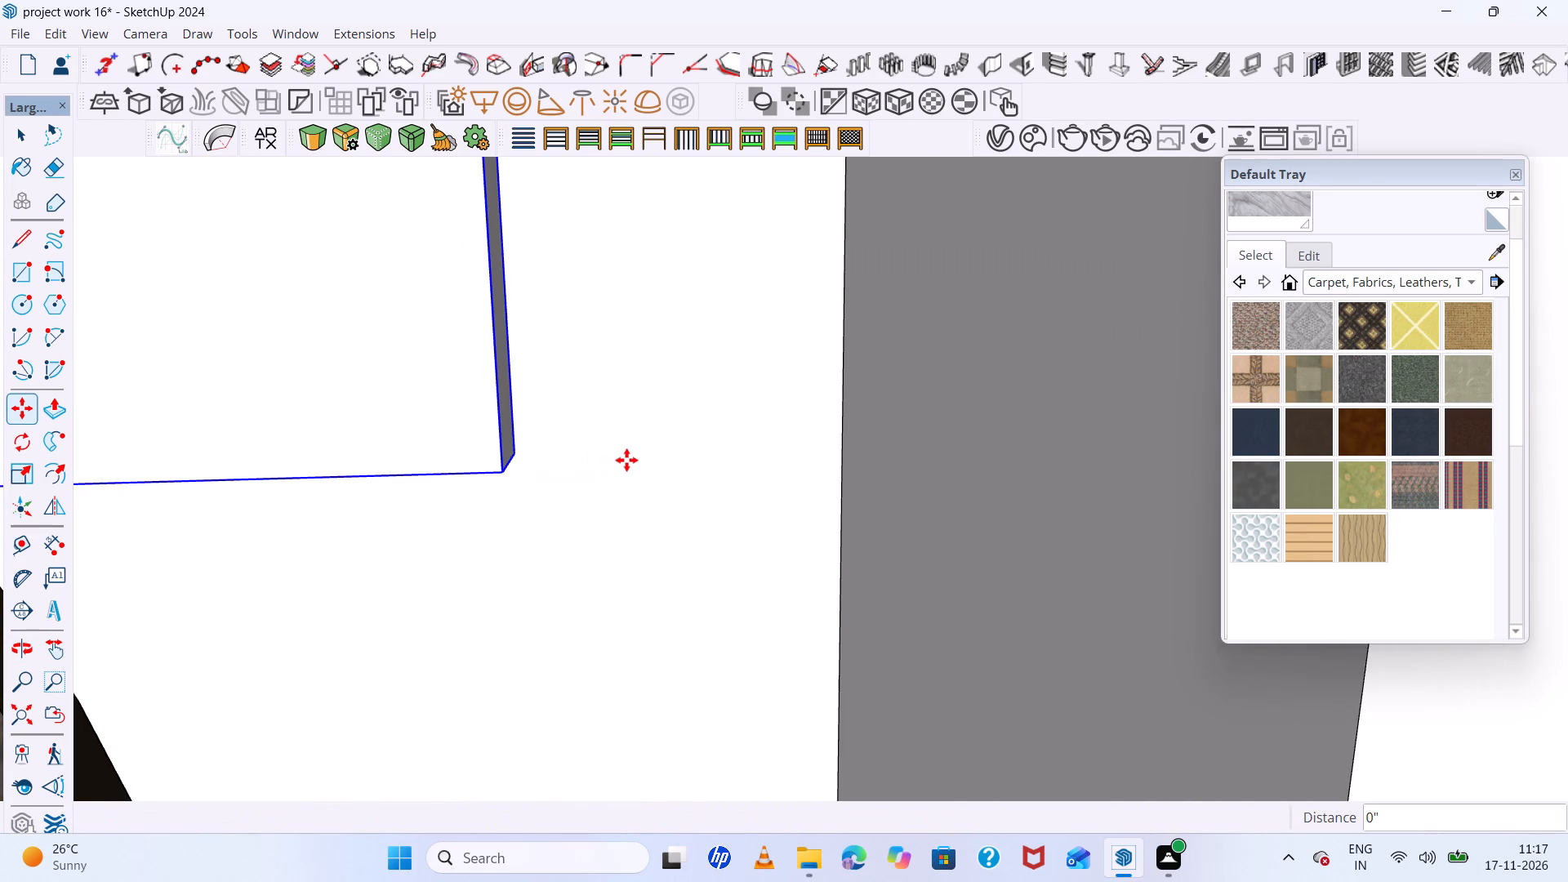
Examine the jali panel's alignment with the niche's outer edge and the Buddha statue.
scroll(626, 460, down, 17)
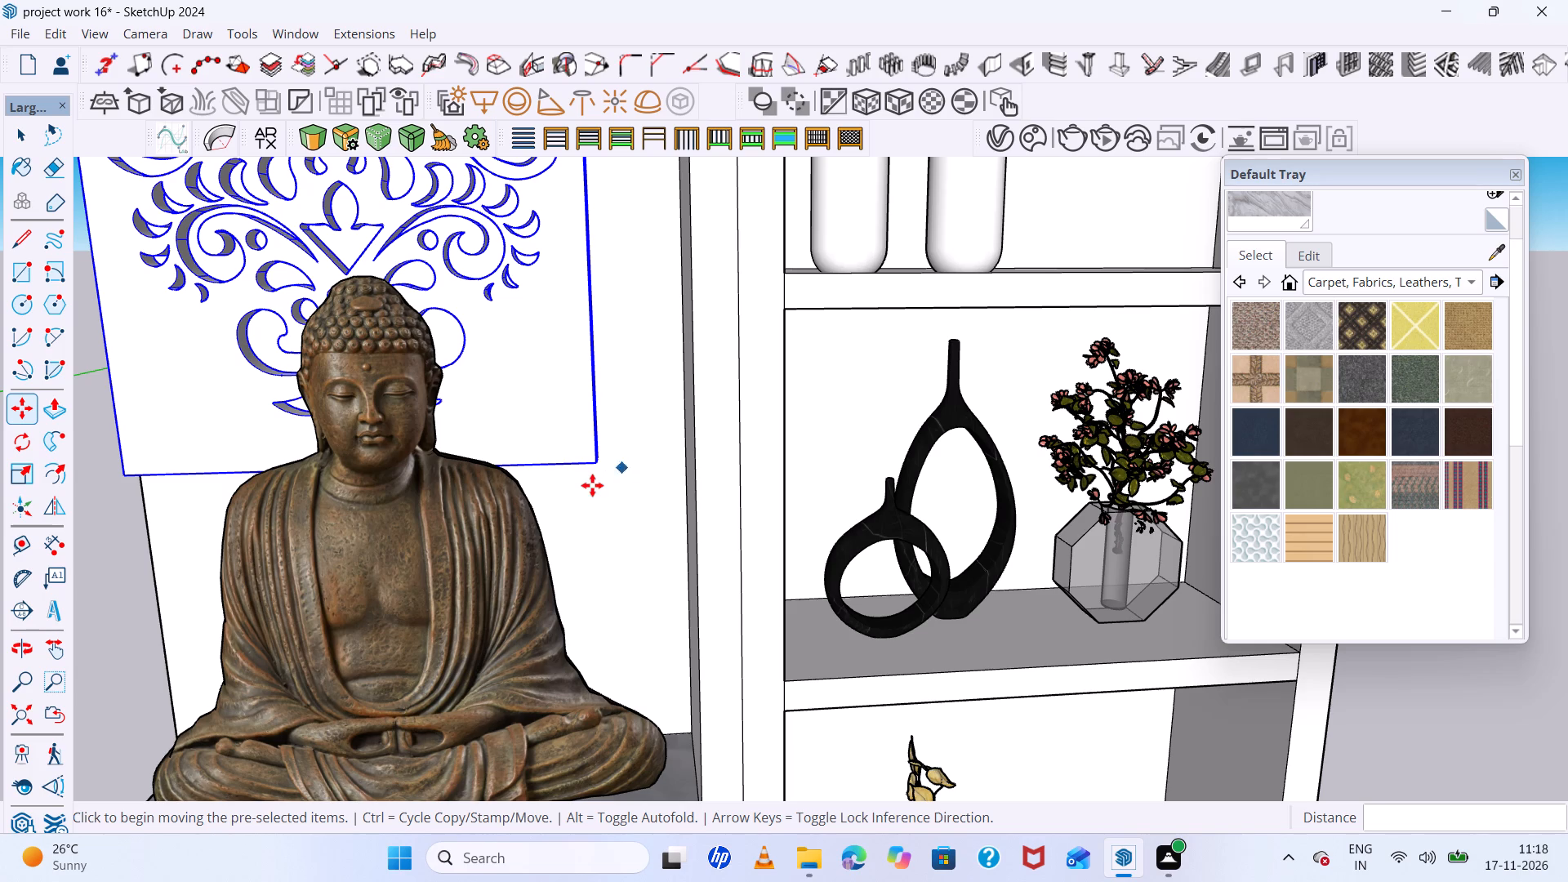
scroll(594, 487, down, 14)
middle_drag(590, 486, 739, 550)
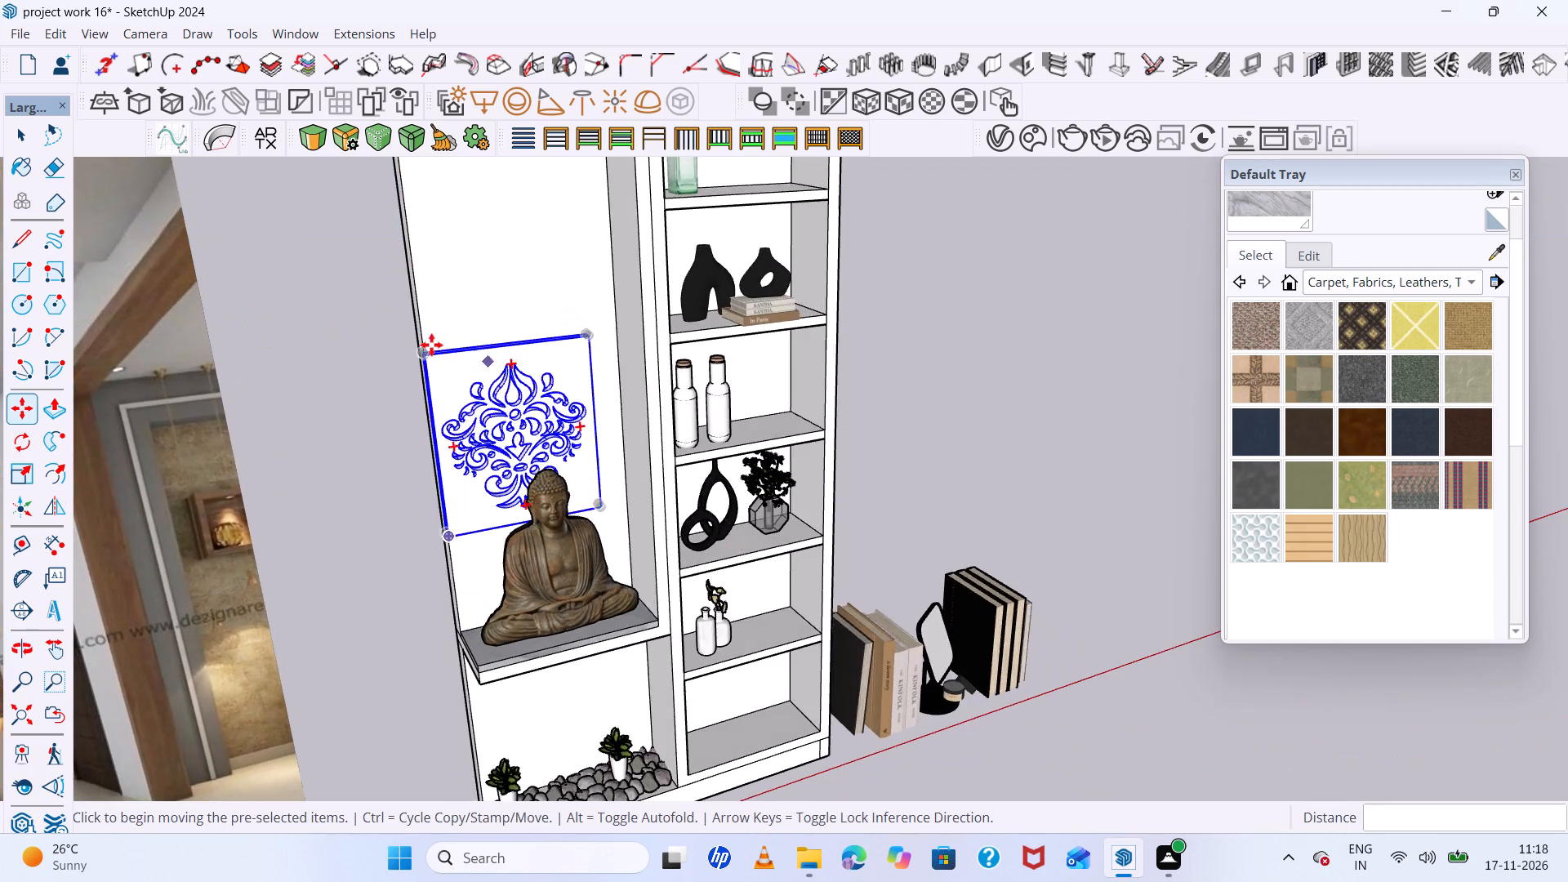
scroll(431, 345, up, 18)
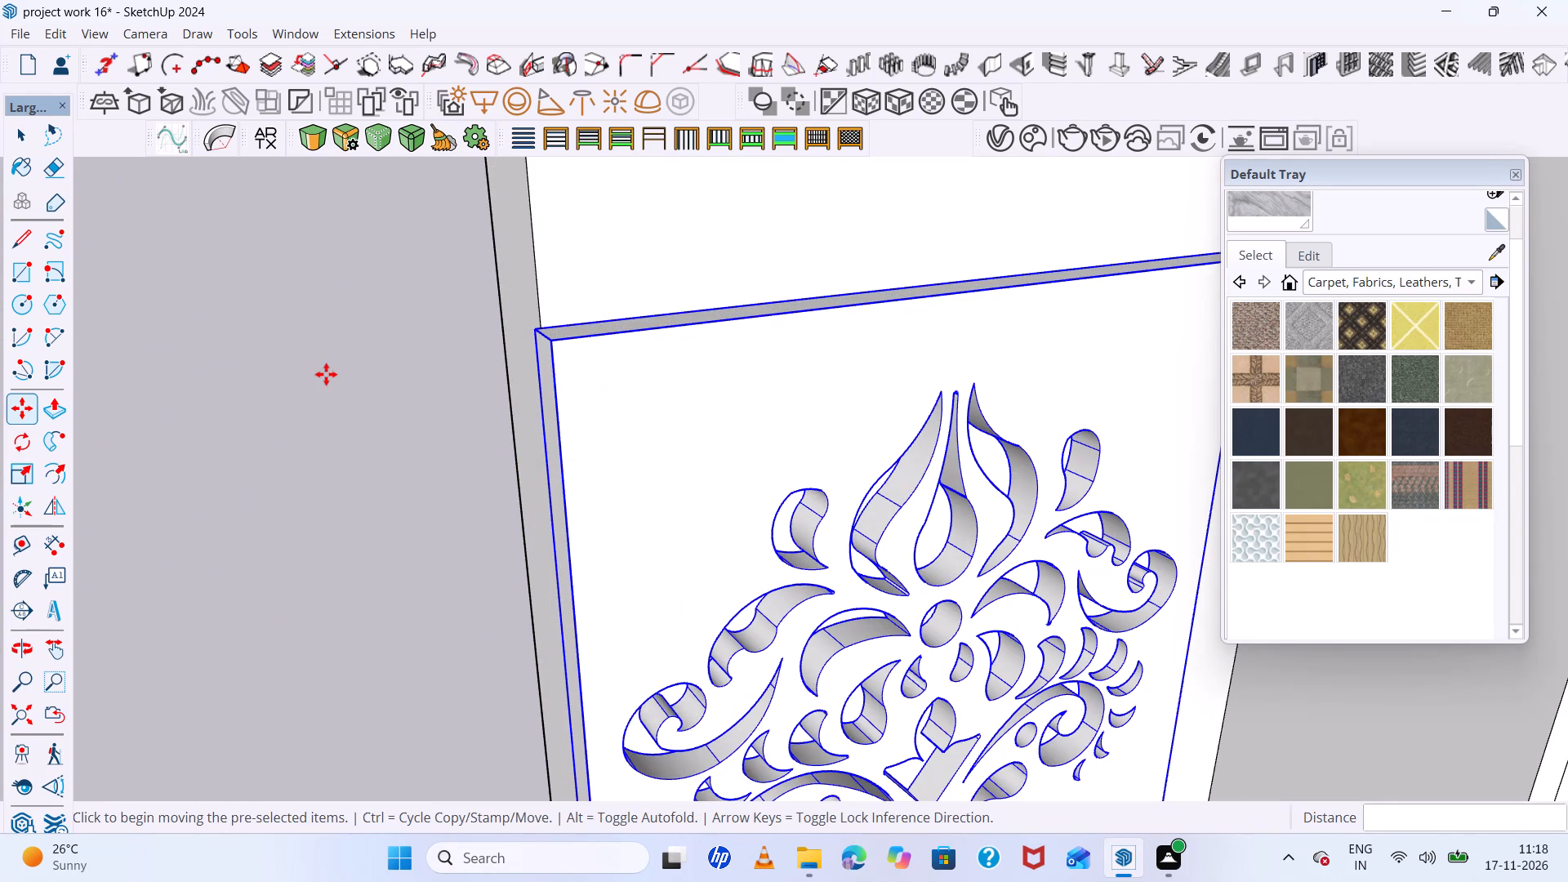
scroll(521, 444, down, 4)
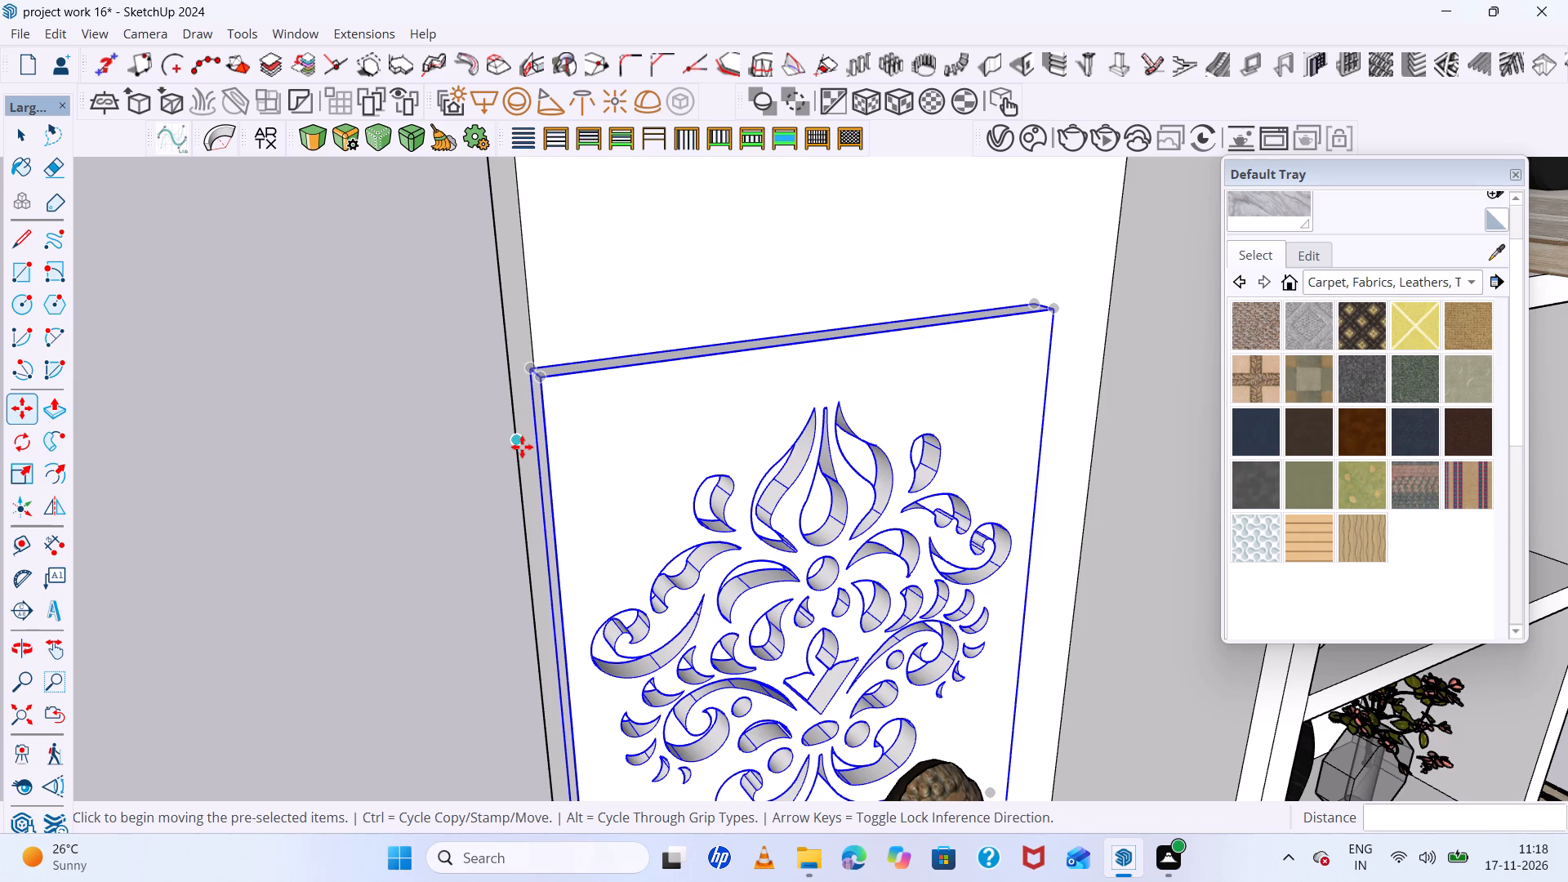
scroll(522, 447, down, 6)
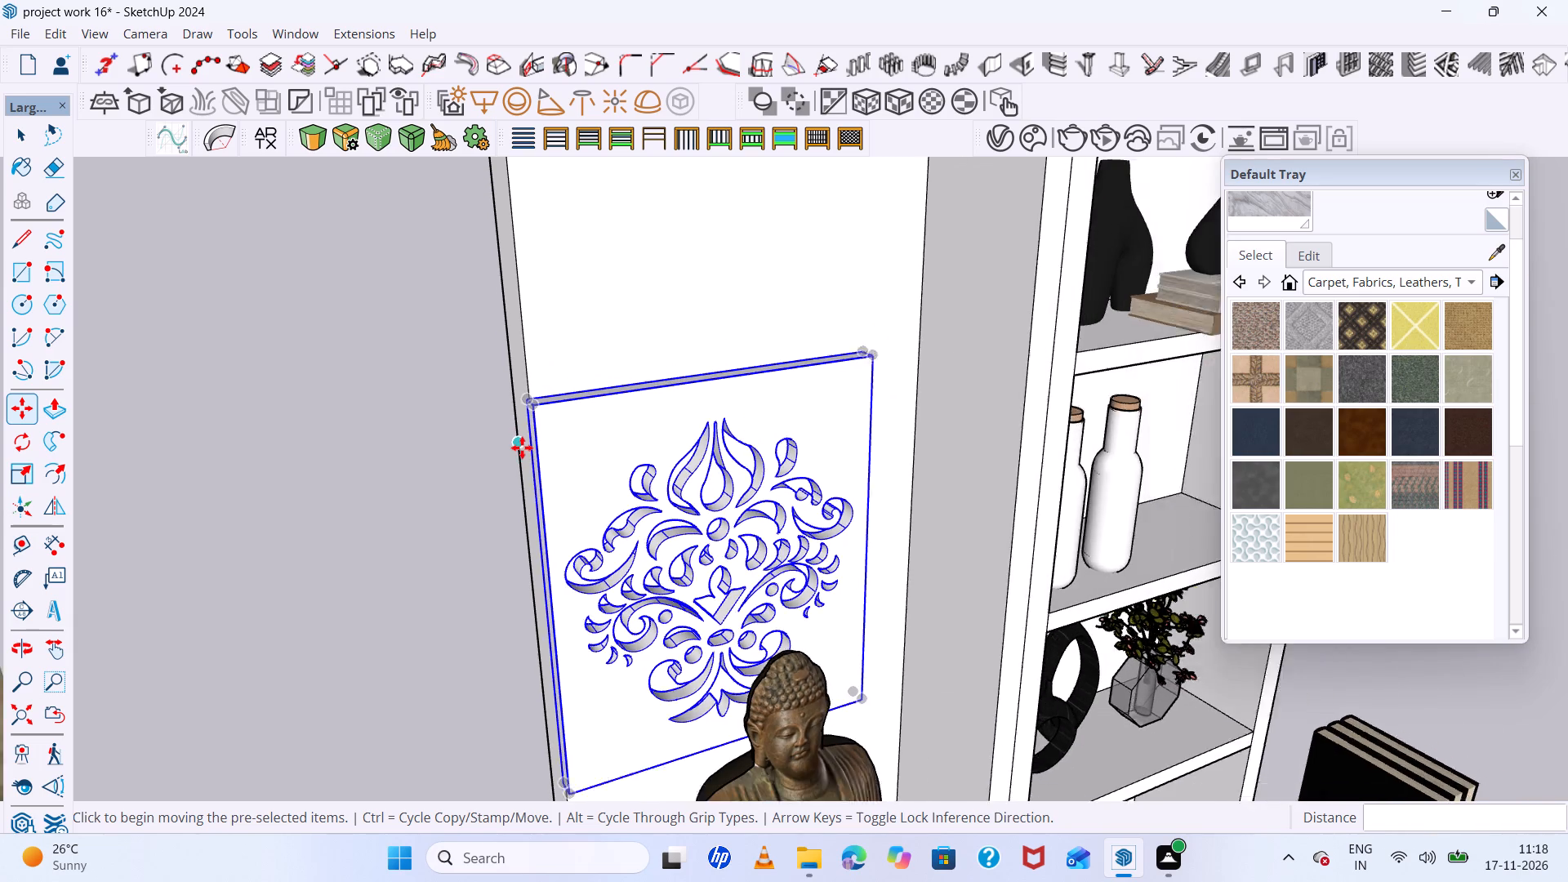
scroll(522, 448, down, 2)
scroll(522, 448, up, 1)
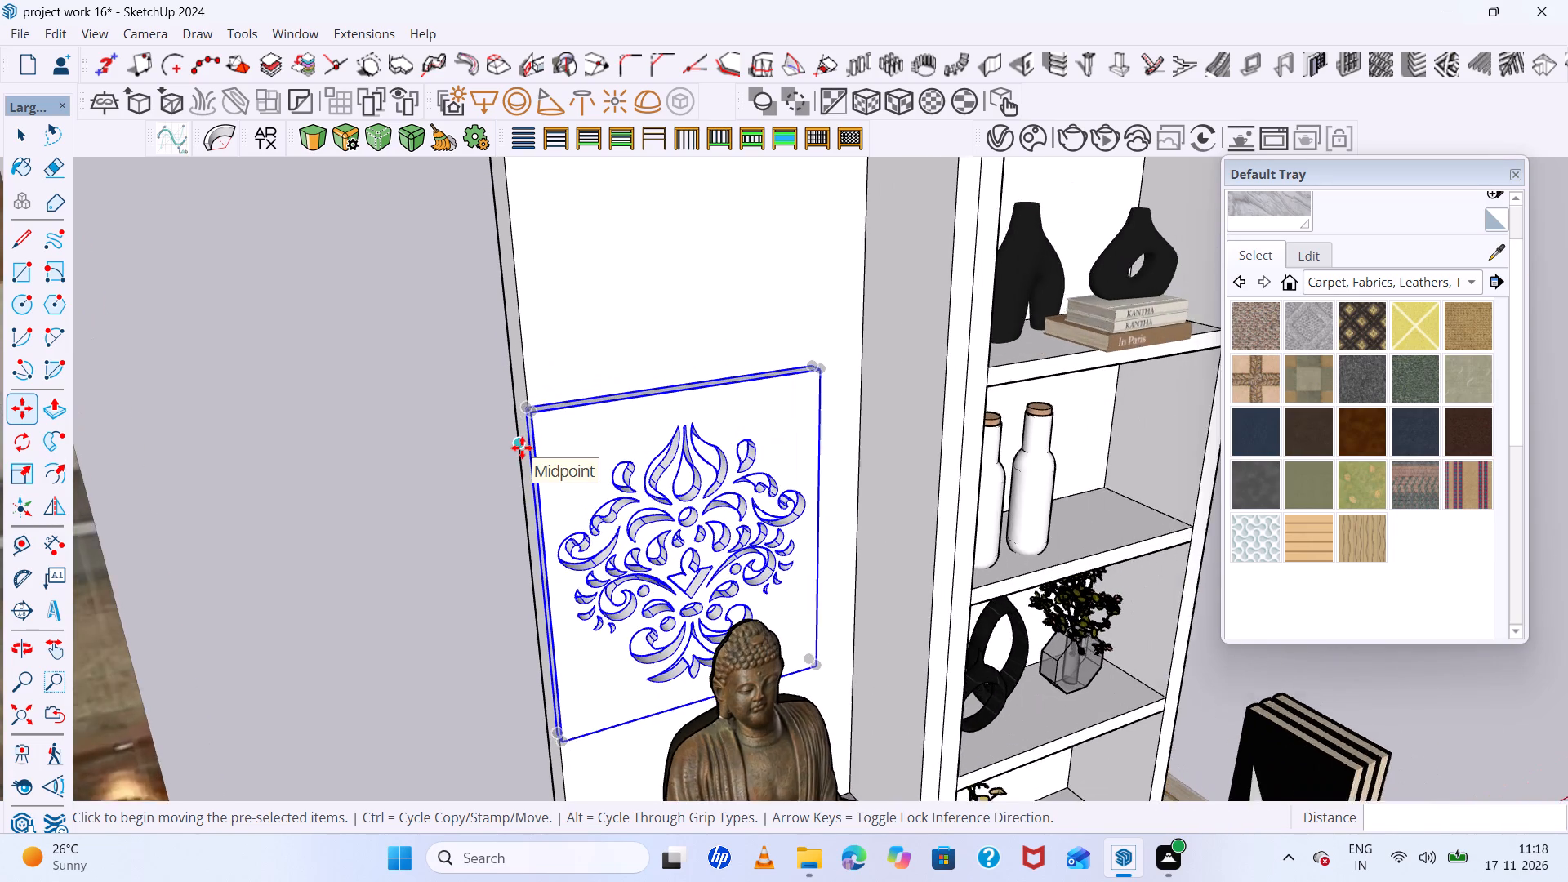
scroll(522, 448, up, 5)
scroll(522, 448, down, 1)
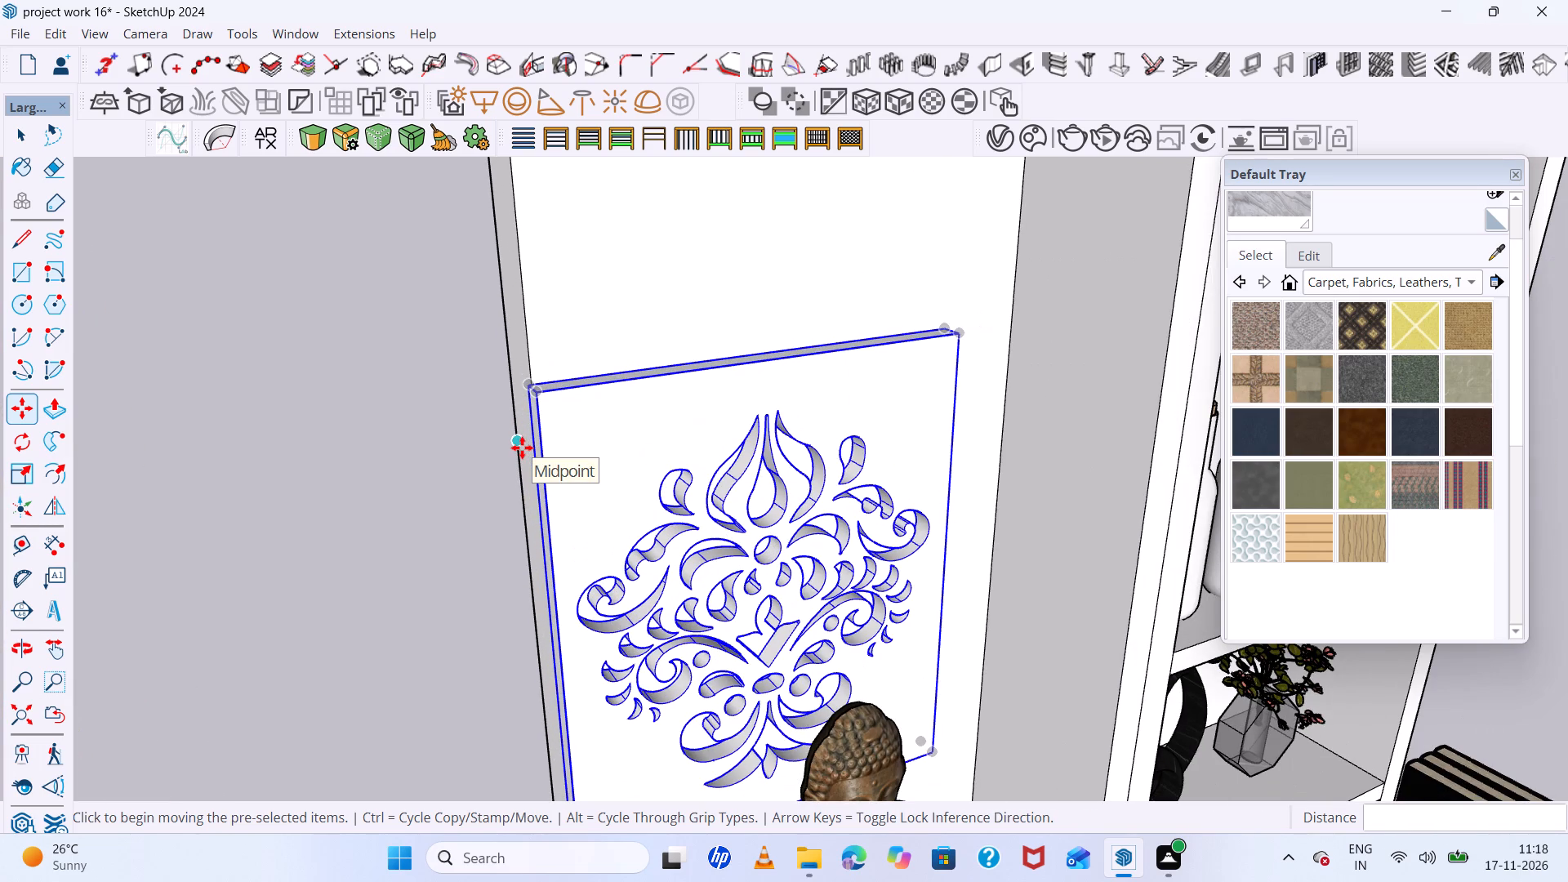
scroll(522, 448, down, 2)
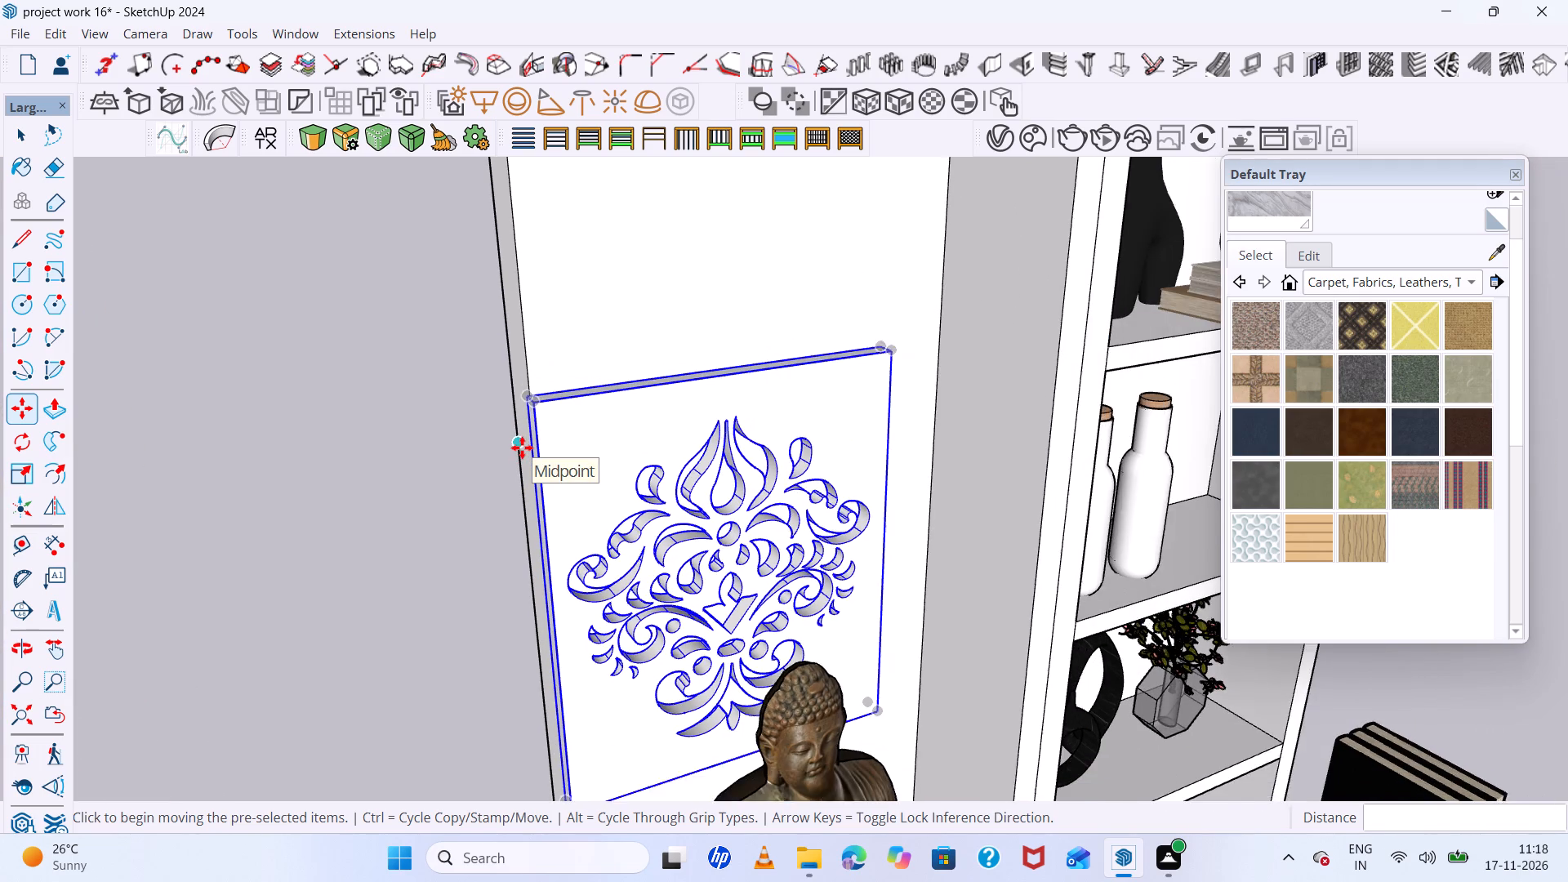
Move the jali panel by its upper back corner along the niche's back wall until it meets the side wall beside the shelves.
scroll(522, 448, down, 1)
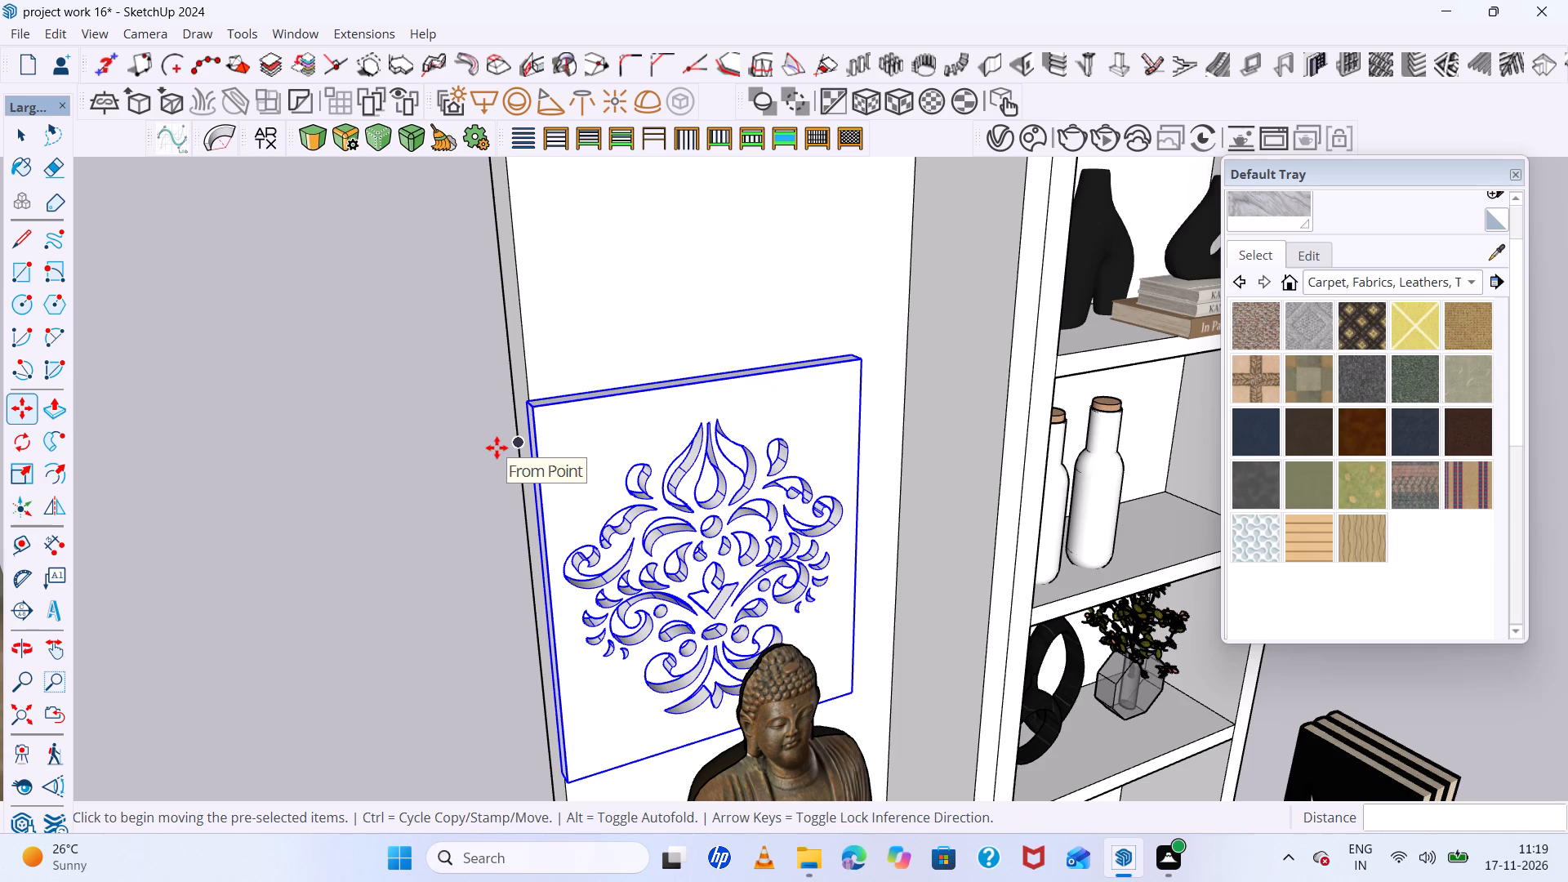
scroll(495, 457, down, 6)
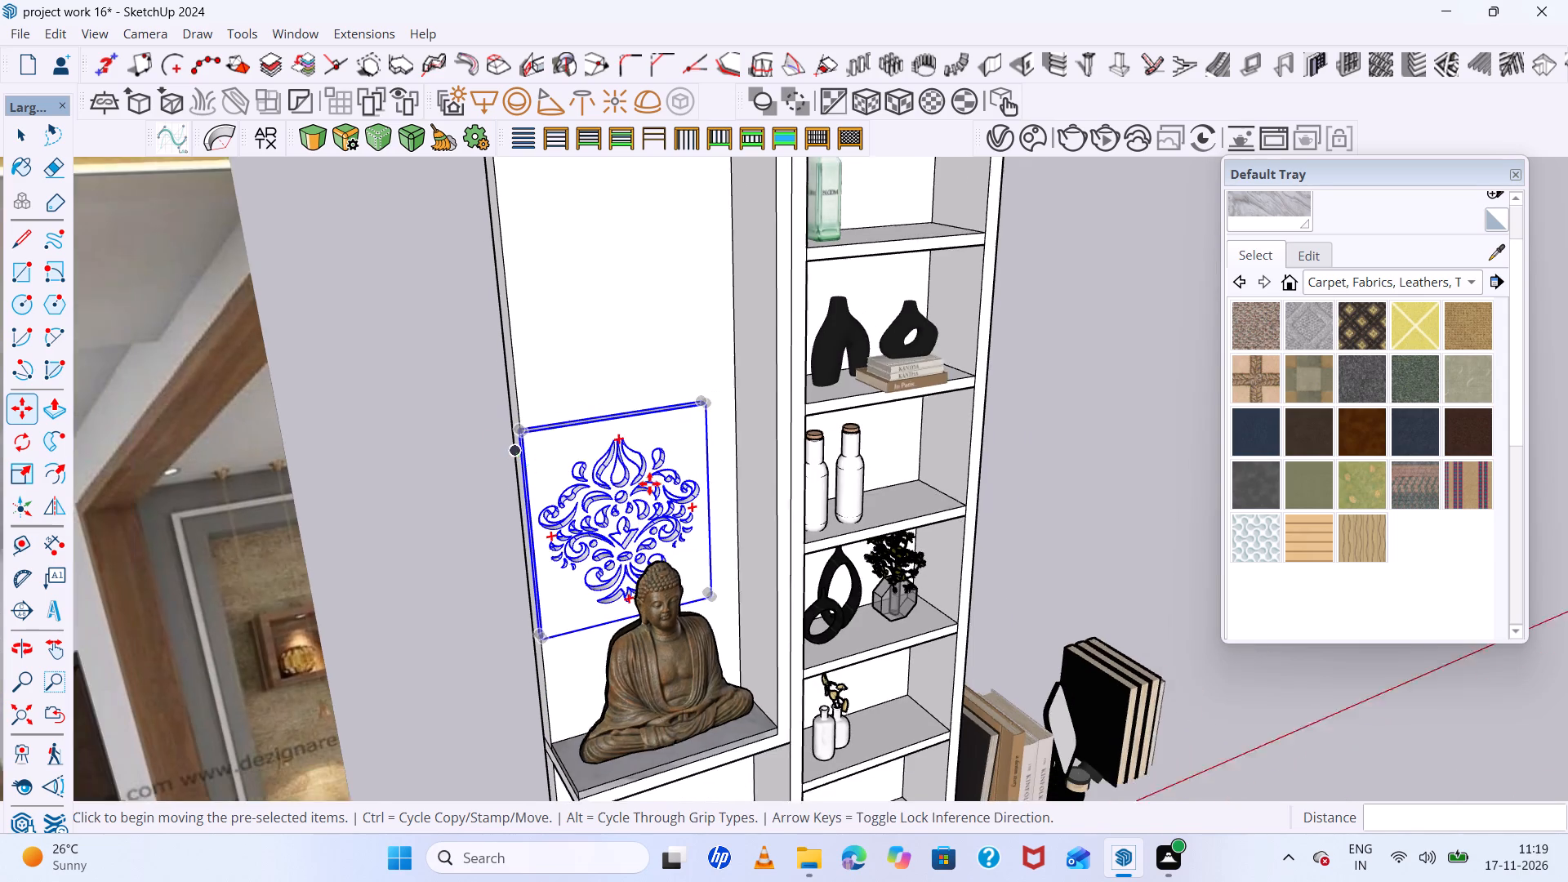
scroll(671, 472, up, 4)
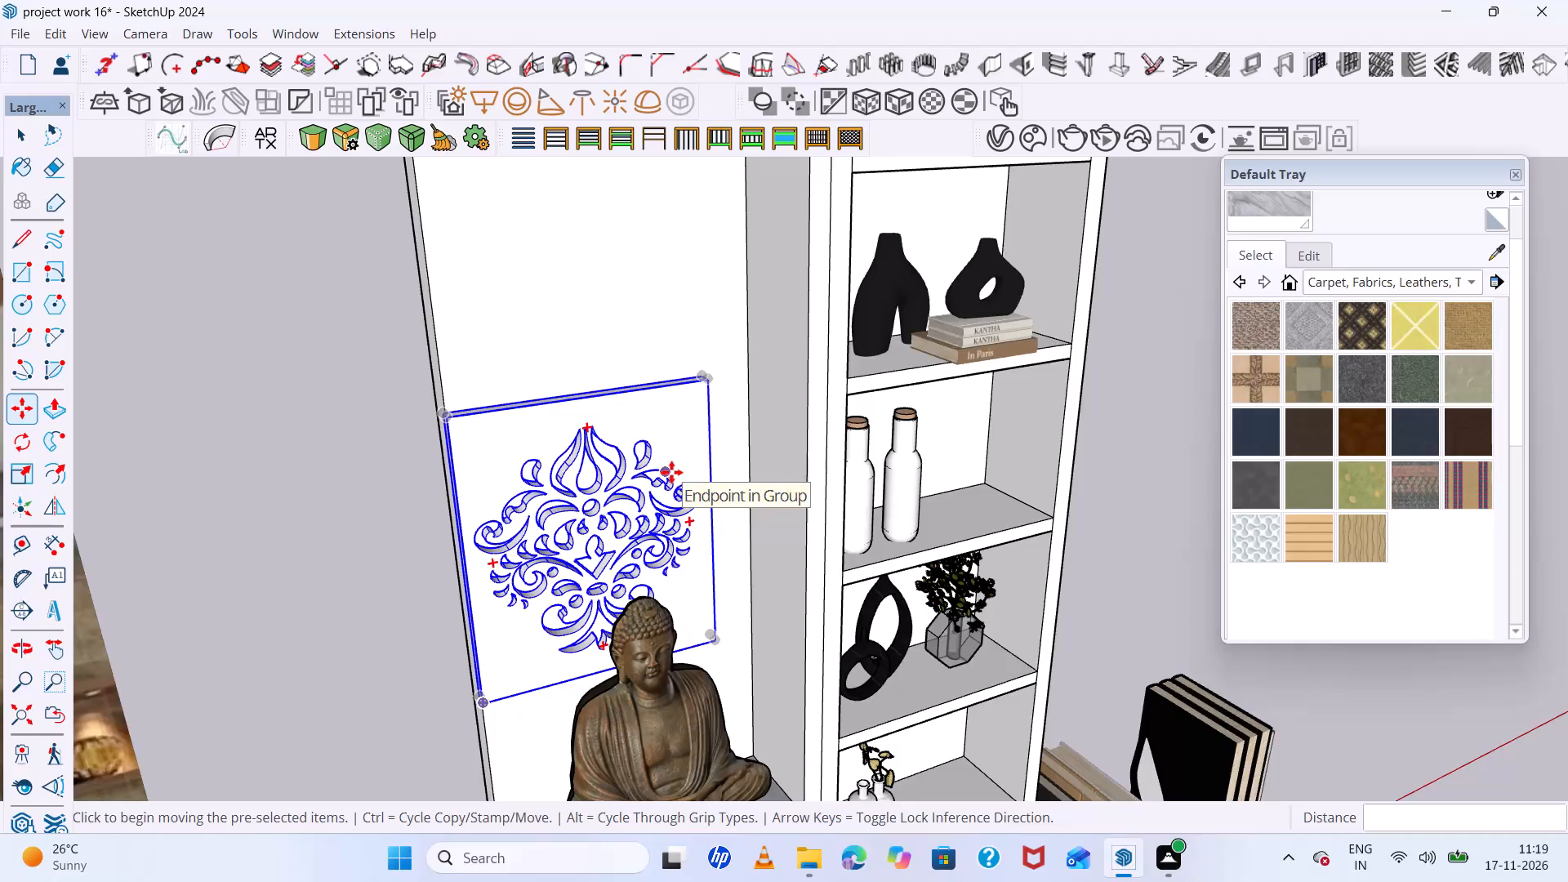
scroll(648, 488, down, 2)
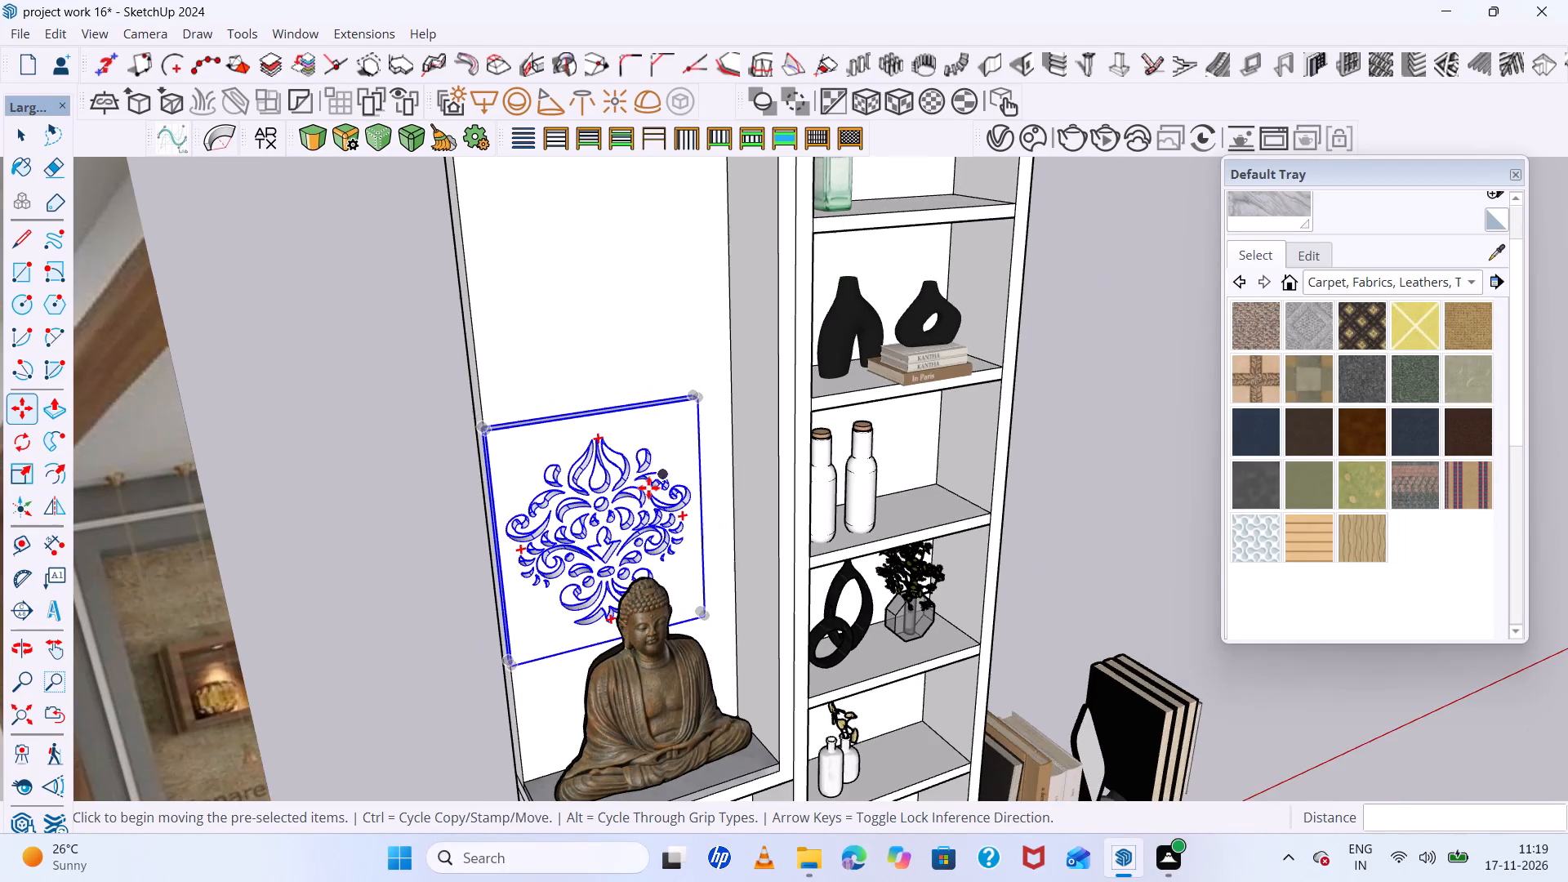
scroll(706, 466, up, 5)
scroll(715, 384, up, 10)
middle_drag(679, 359, 617, 428)
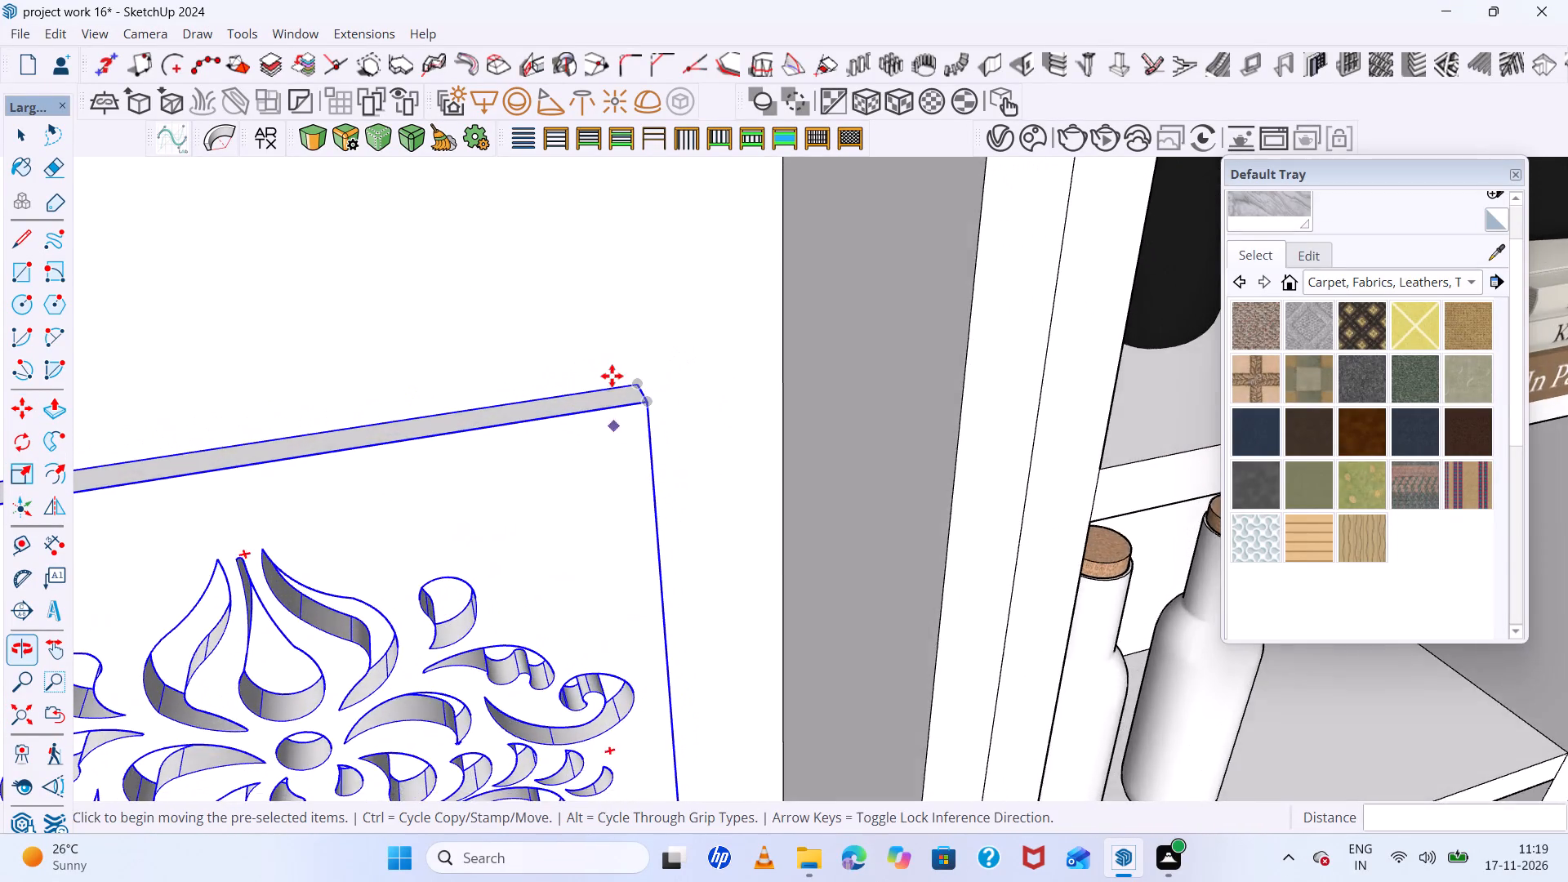
scroll(612, 372, up, 5)
click(652, 393)
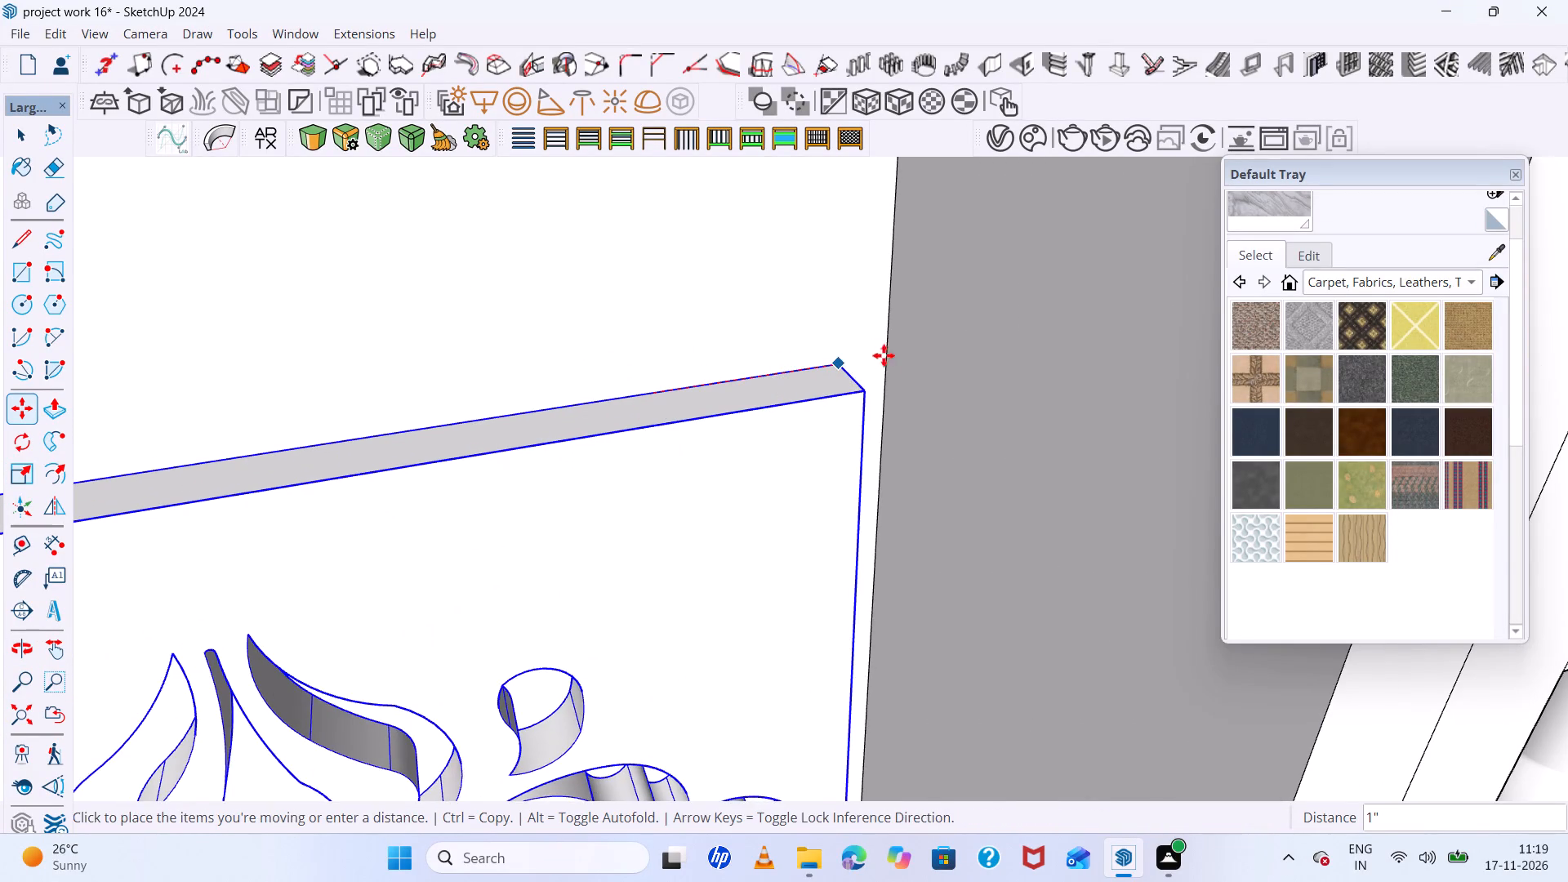
click(891, 357)
Examine the jali panel's position behind the Buddha statue and the gap left at the niche's outer edge.
scroll(749, 357, down, 20)
scroll(749, 357, down, 3)
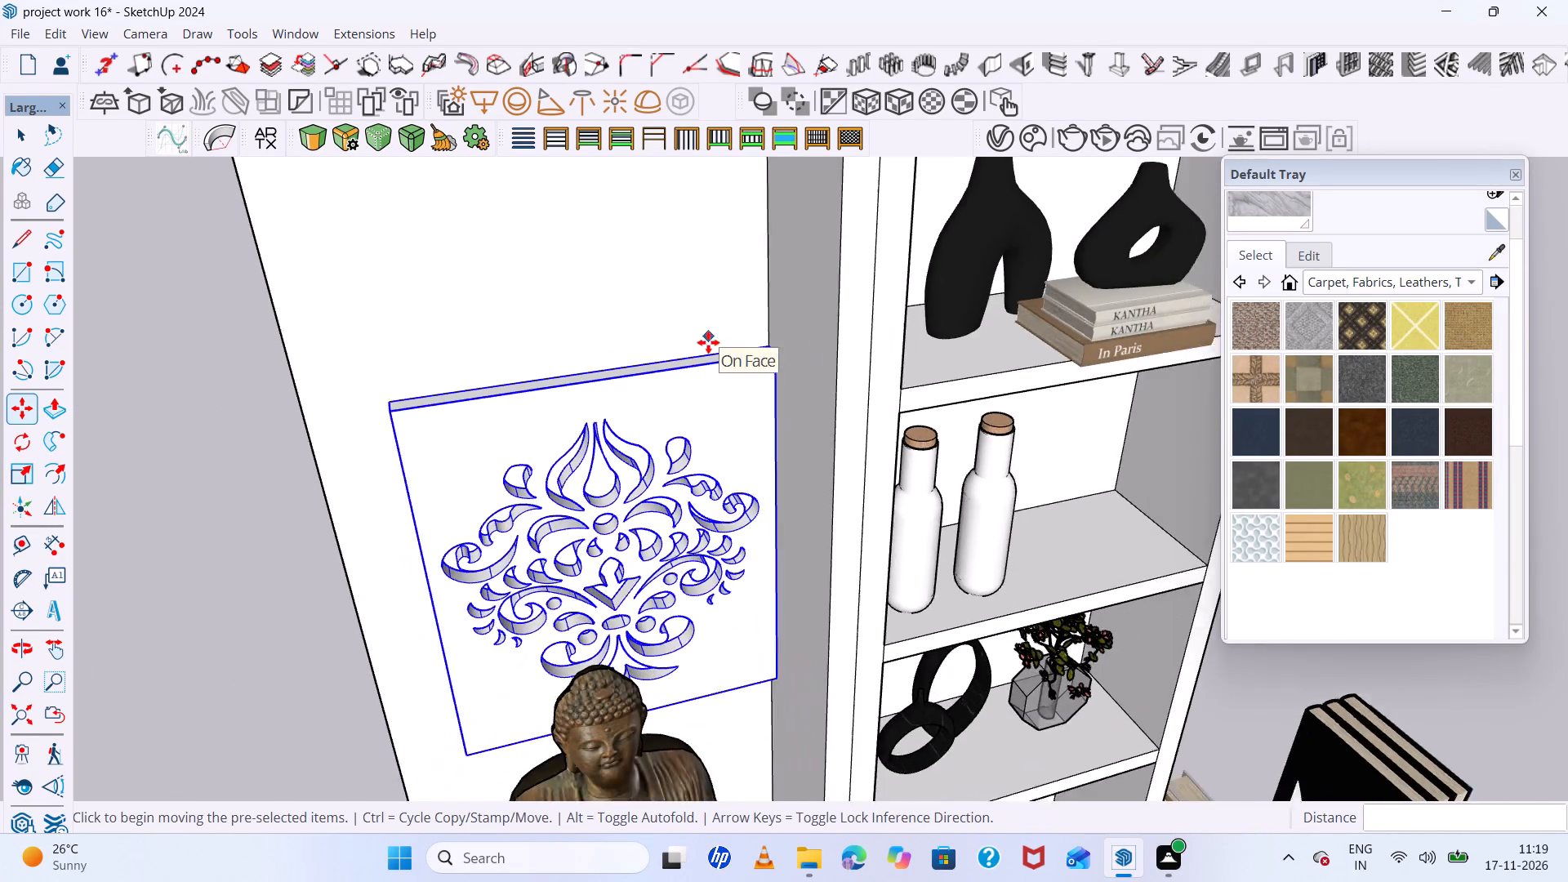
scroll(708, 342, down, 3)
middle_drag(710, 448, 678, 311)
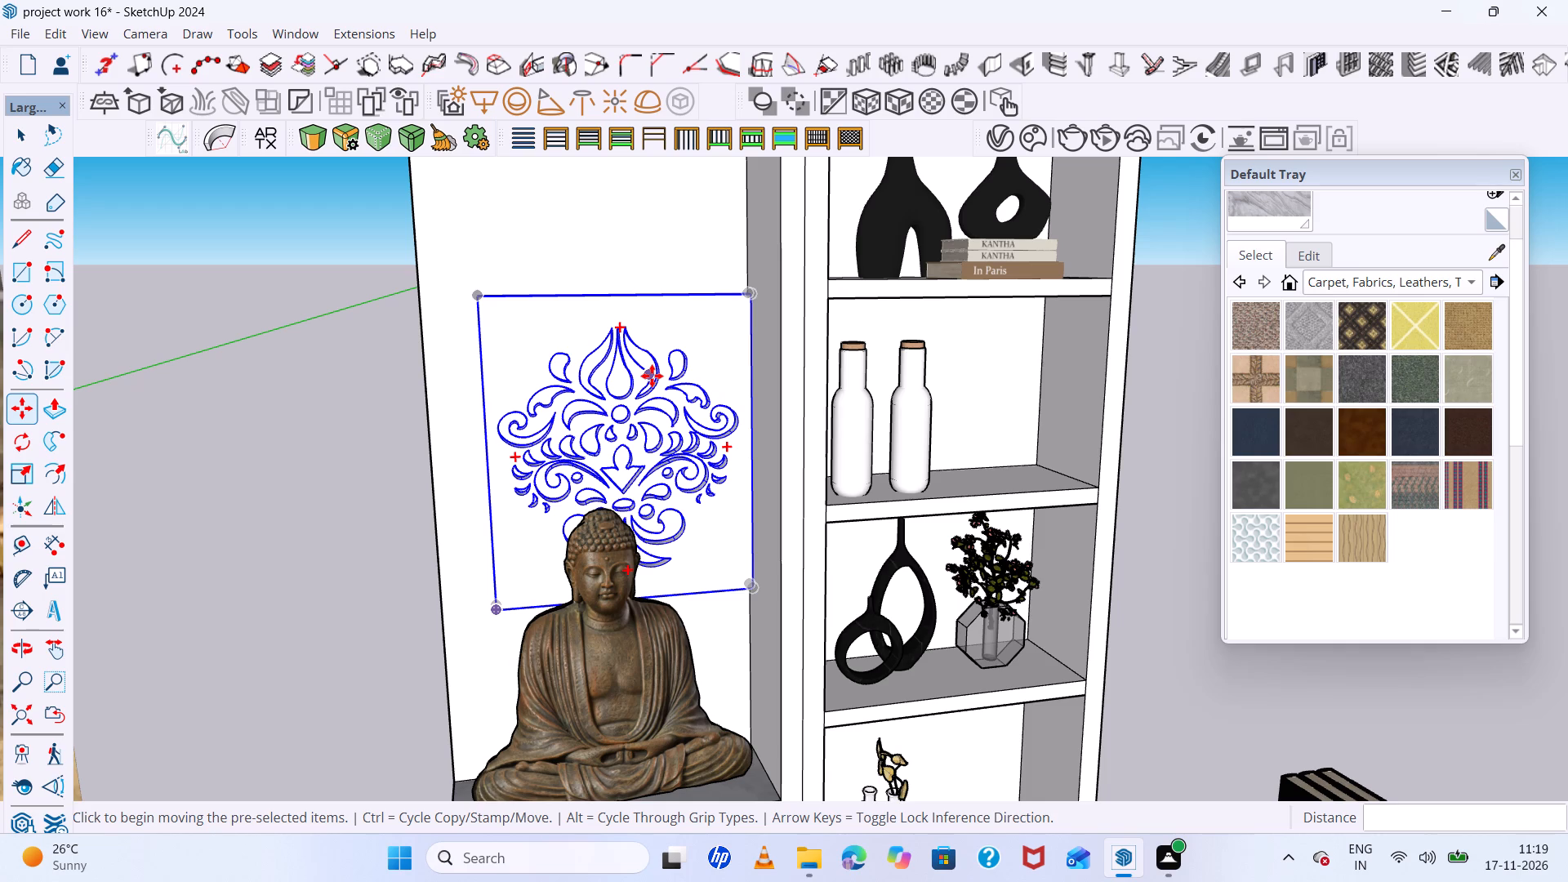
scroll(652, 376, up, 2)
scroll(652, 376, down, 4)
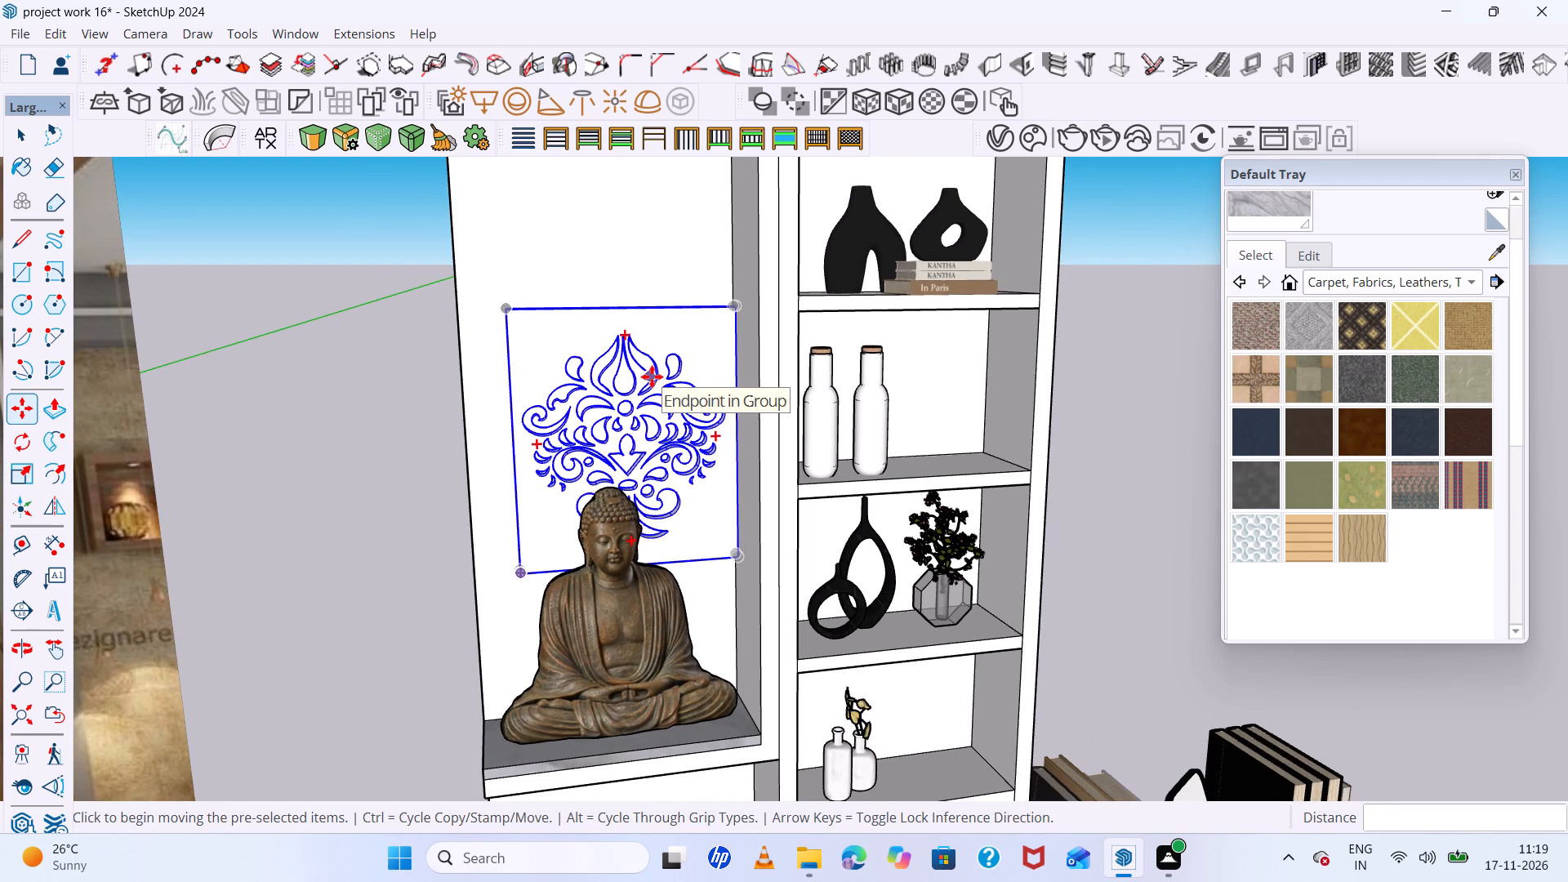
scroll(652, 376, up, 2)
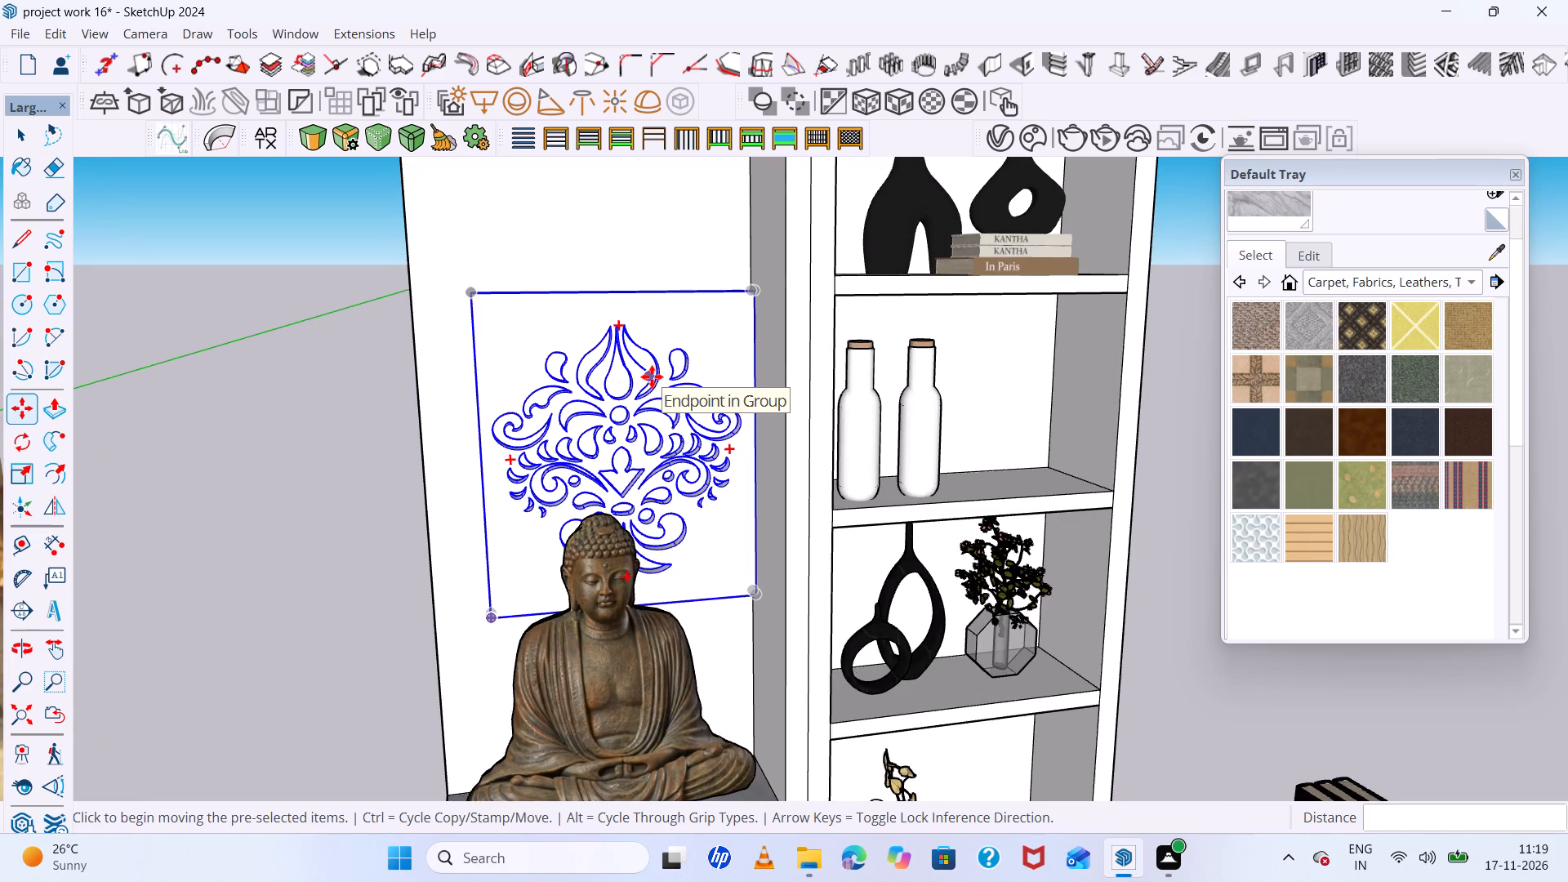
scroll(652, 376, down, 2)
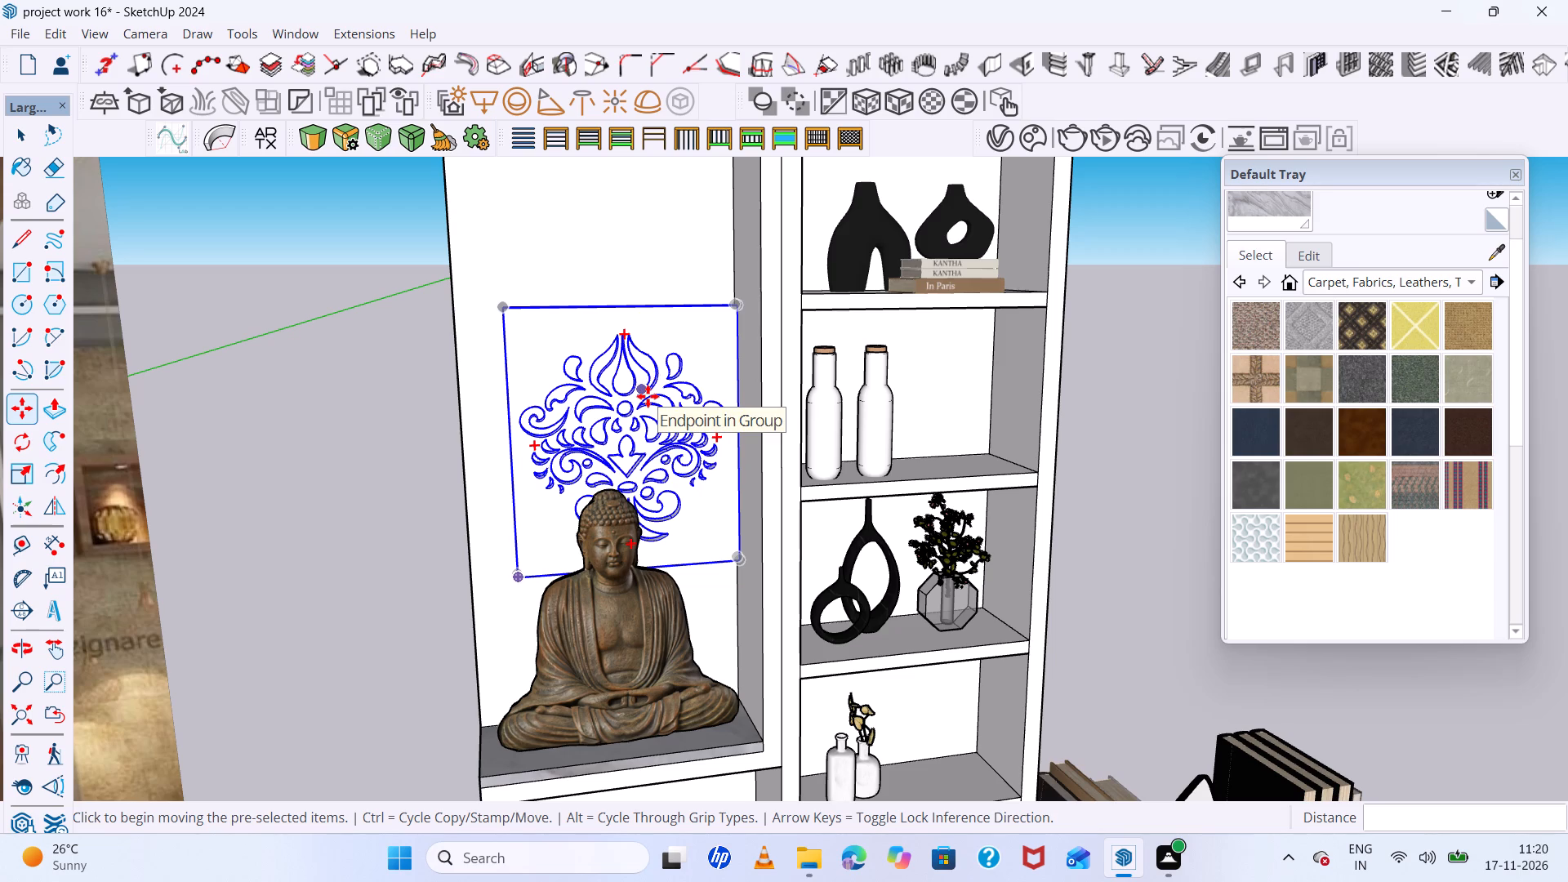
scroll(648, 399, up, 2)
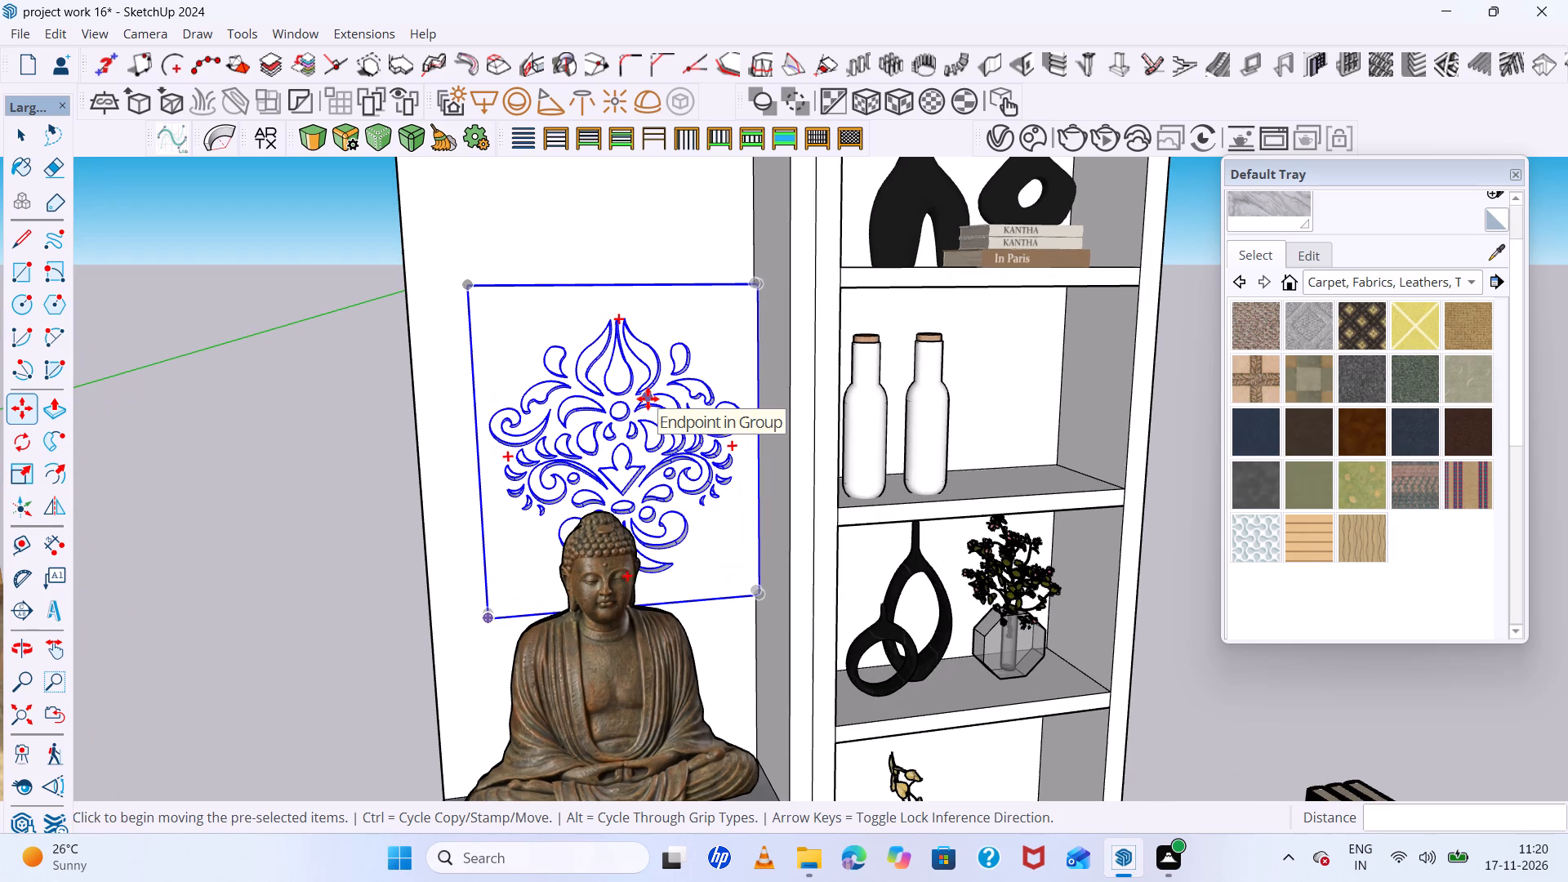
scroll(648, 399, up, 4)
scroll(647, 399, down, 10)
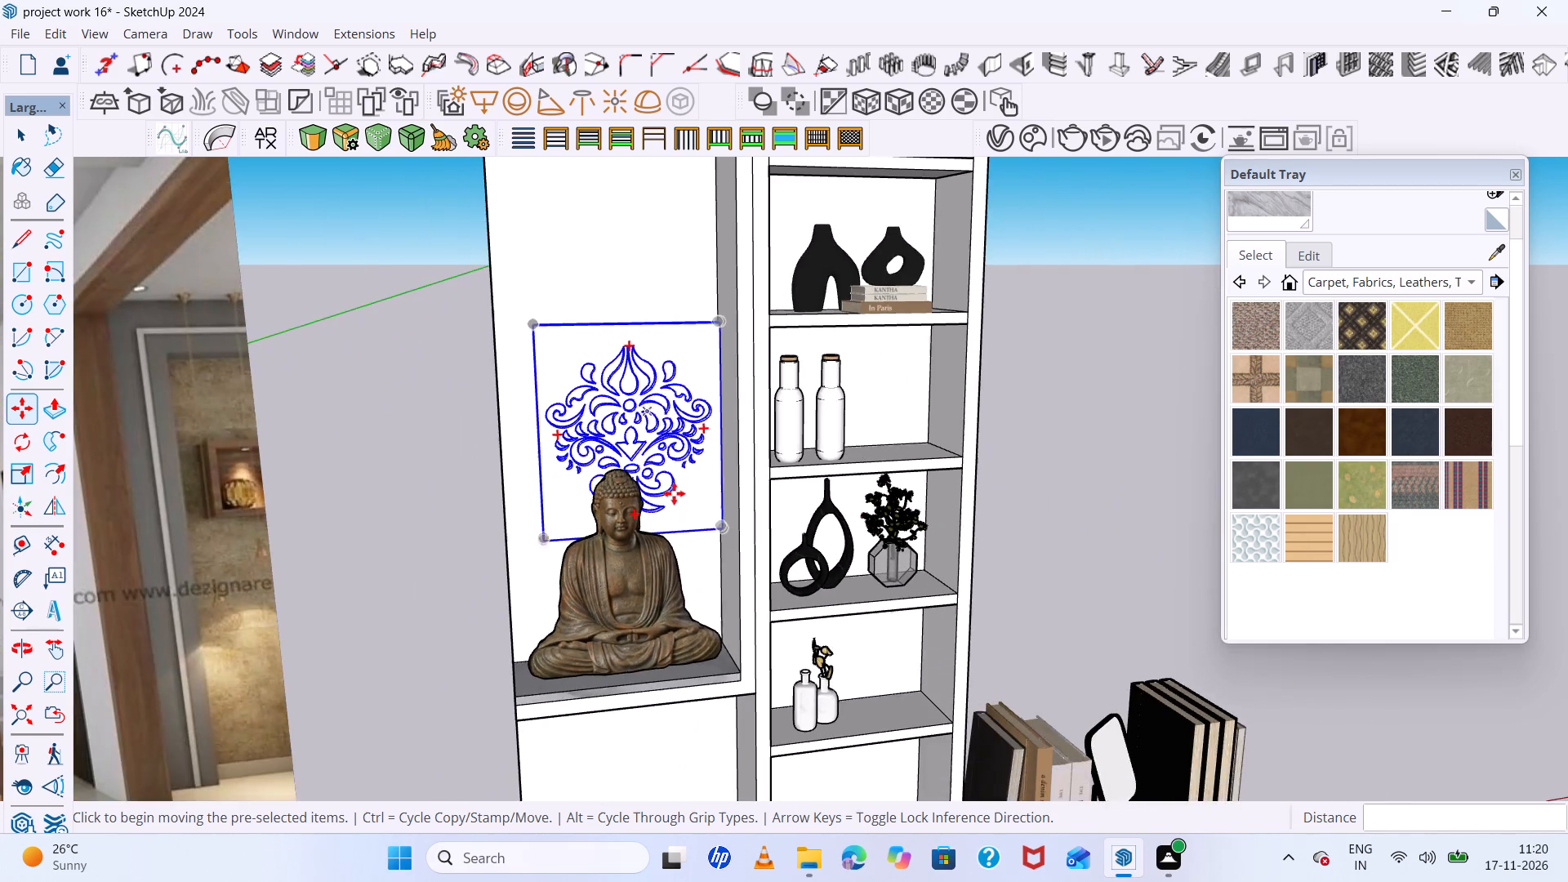
scroll(675, 499, down, 5)
scroll(675, 501, up, 1)
Scale the jali panel's width along the red axis by about 1.31, extending it to the niche's outer edge.
middle_drag(675, 503, 690, 534)
scroll(635, 503, up, 12)
middle_drag(599, 471, 792, 466)
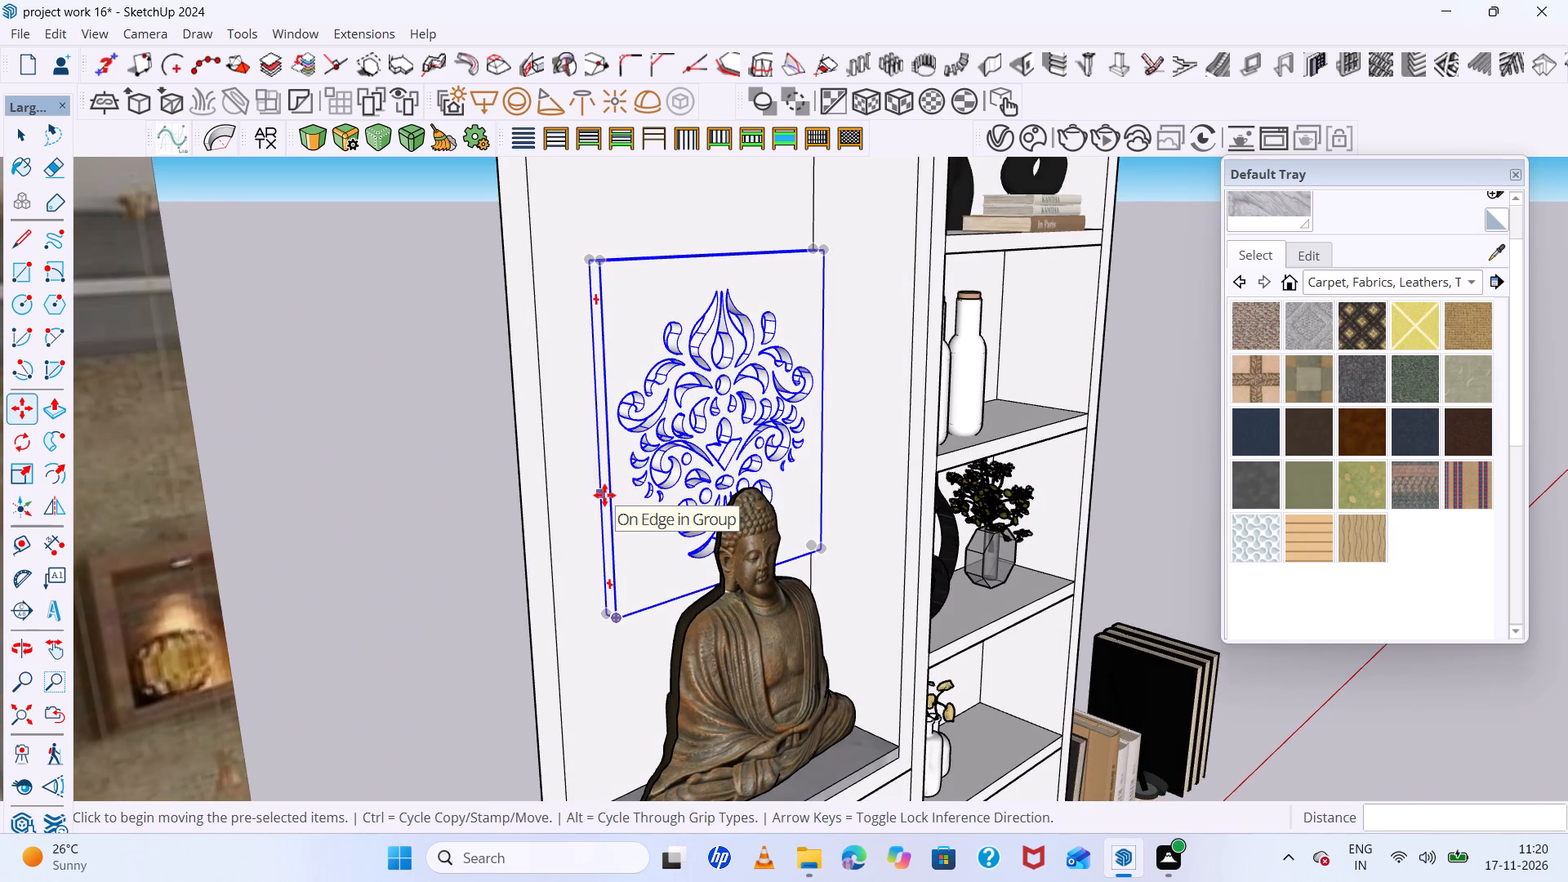
key(s)
scroll(608, 452, up, 5)
click(597, 448)
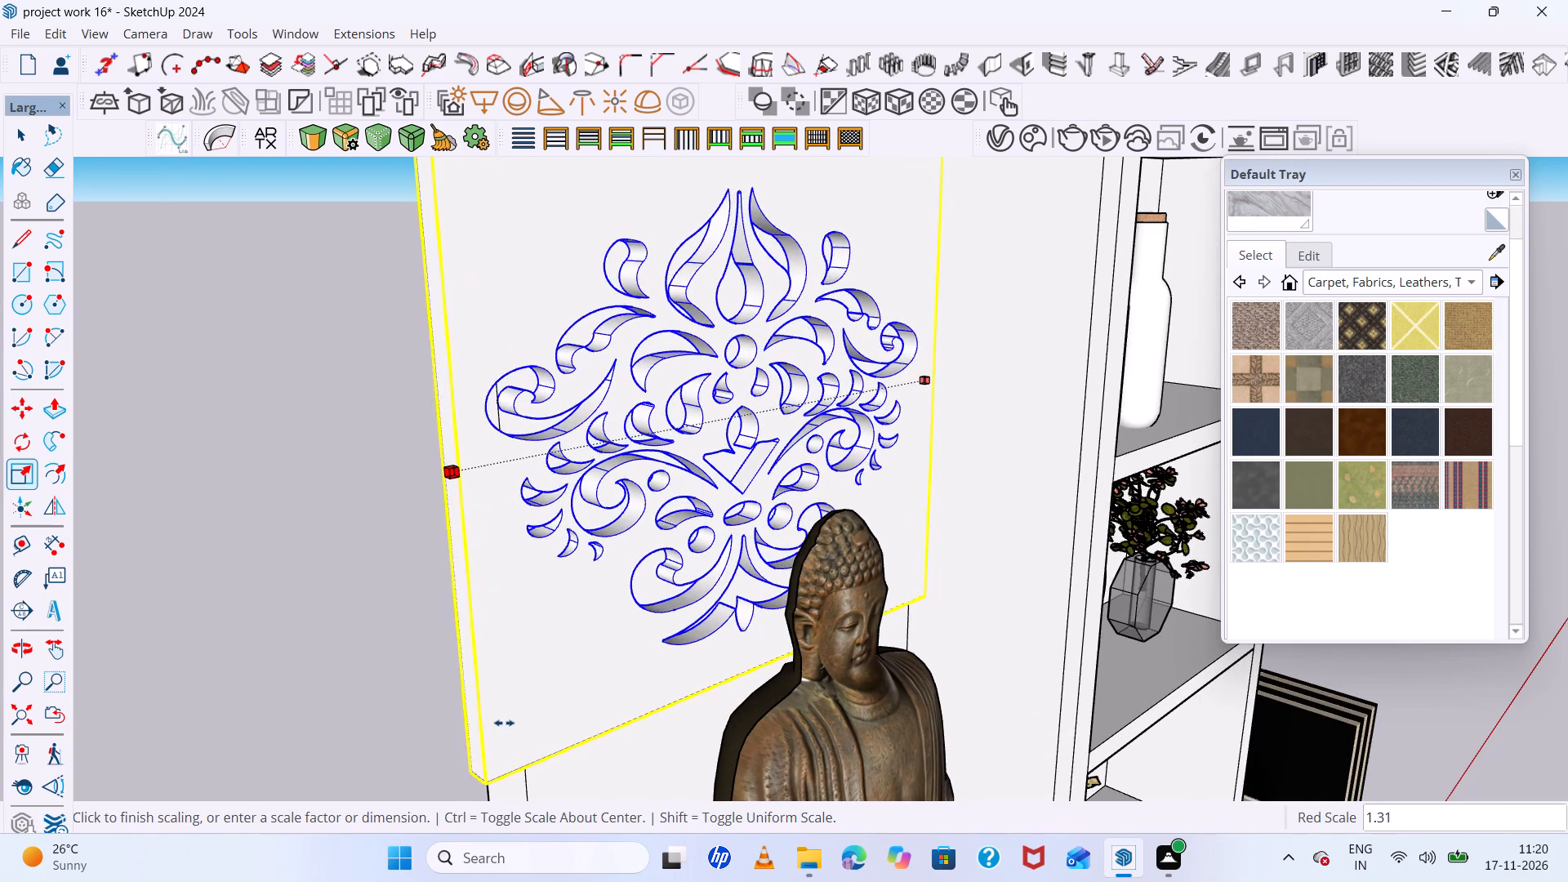
click(529, 787)
scroll(497, 628, down, 12)
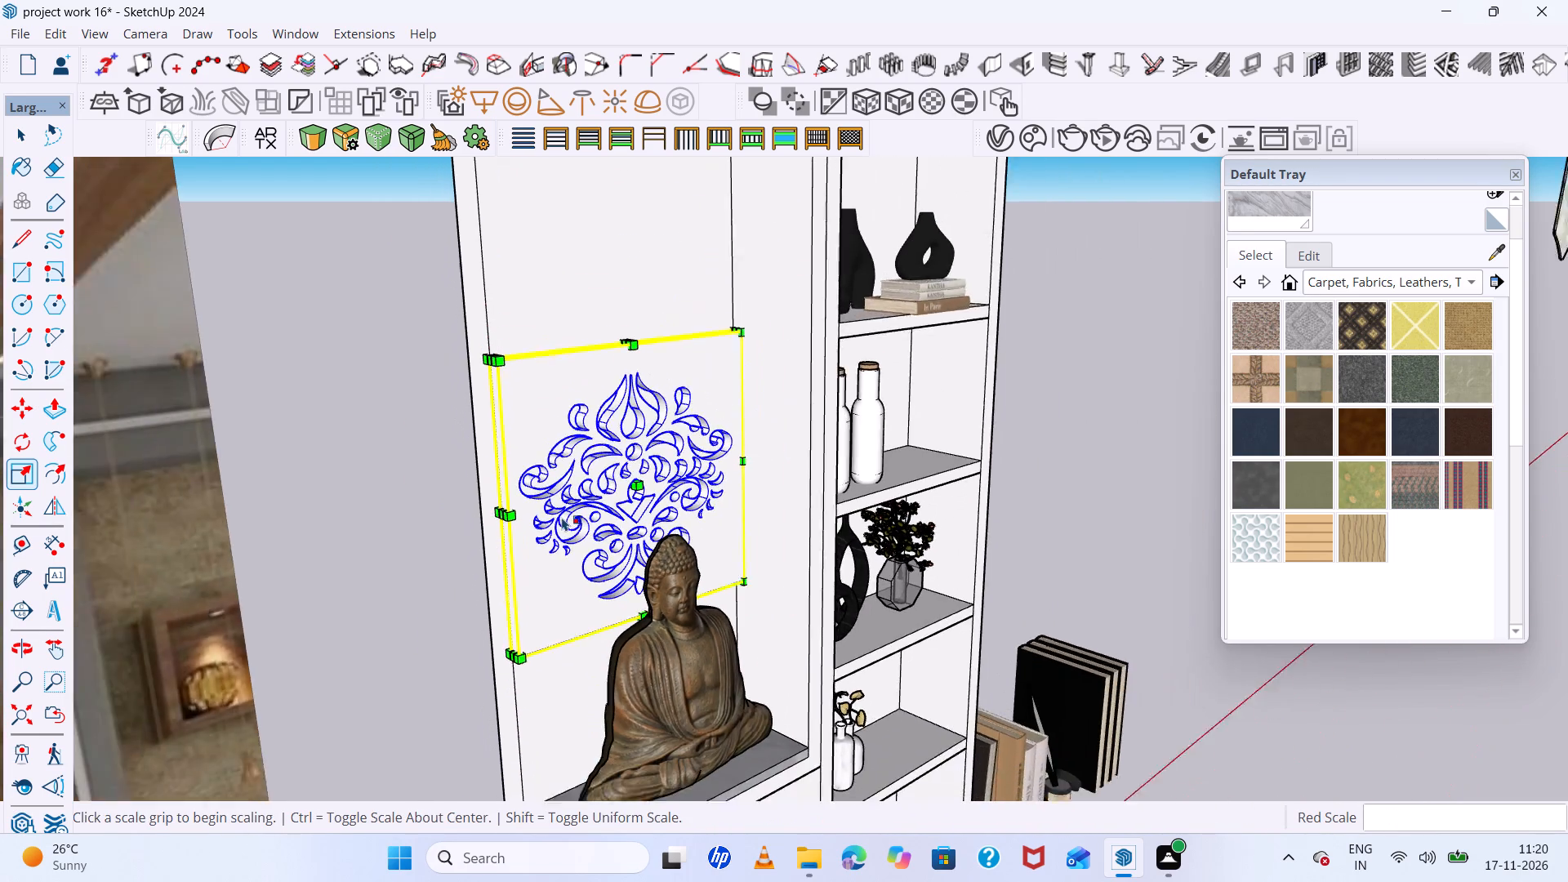
middle_drag(612, 532, 374, 403)
key(space)
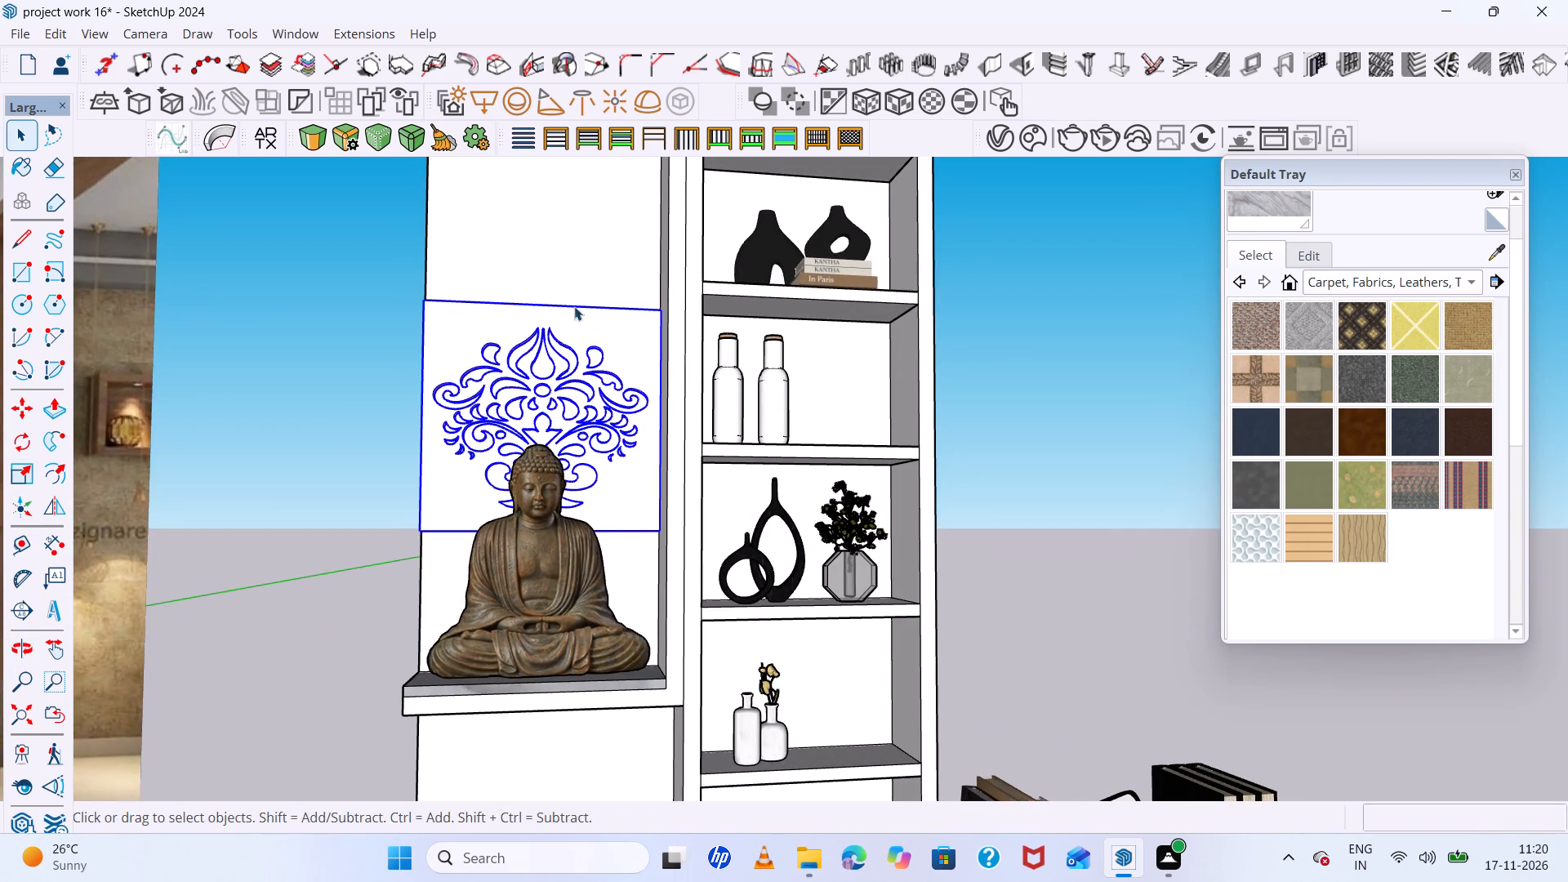
Scale the jali panel upward along the blue axis from its top edge to make it slightly taller, then deselect it.
scroll(558, 302, up, 6)
middle_drag(560, 356, 609, 519)
click(571, 394)
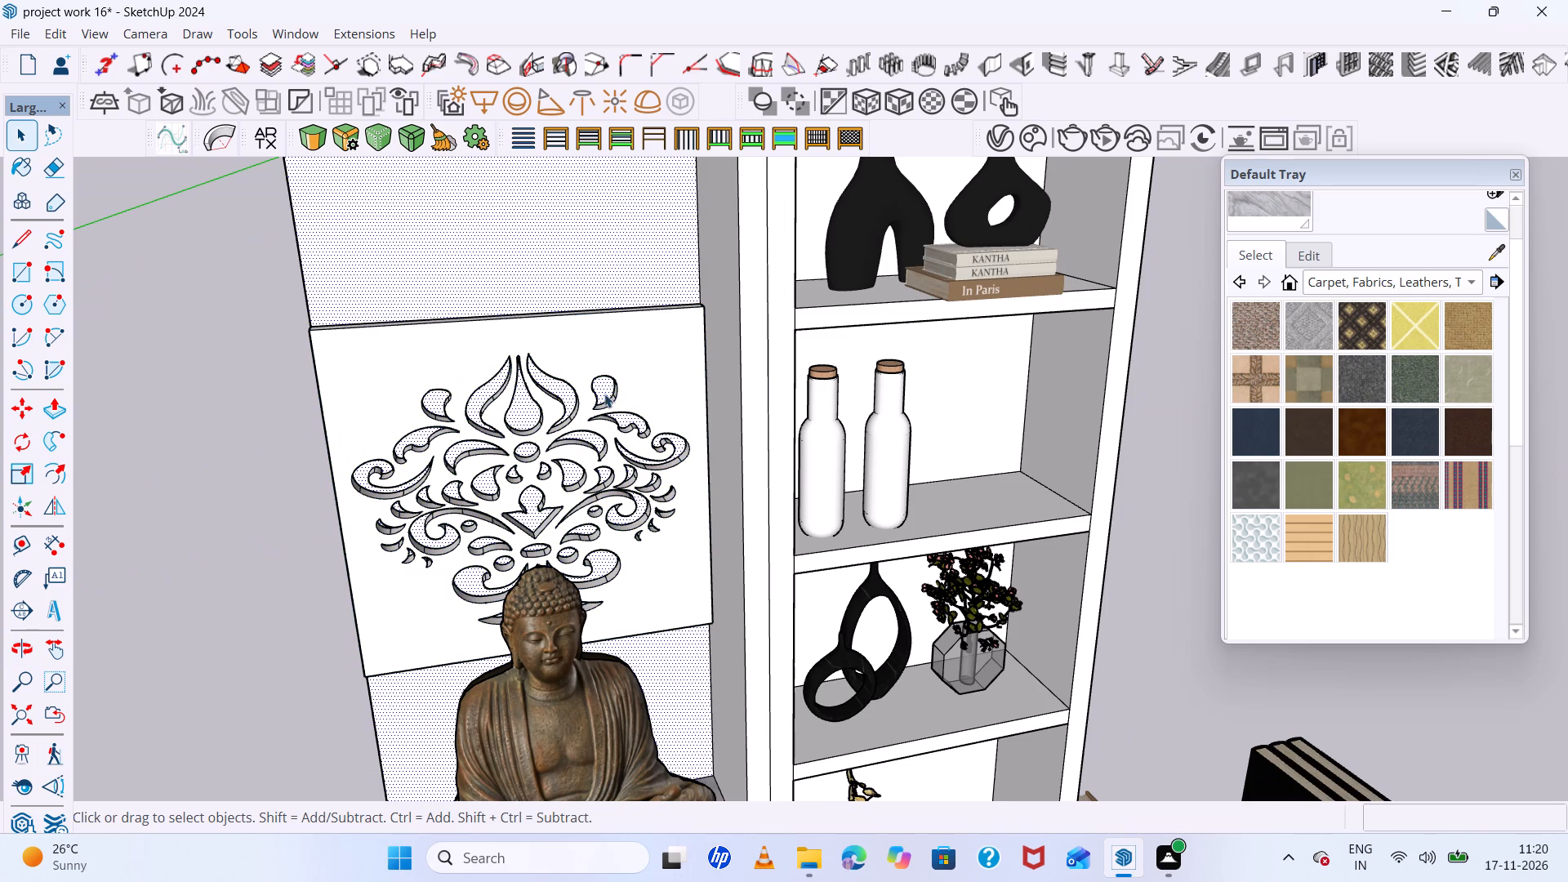
click(605, 392)
click(646, 375)
key(s)
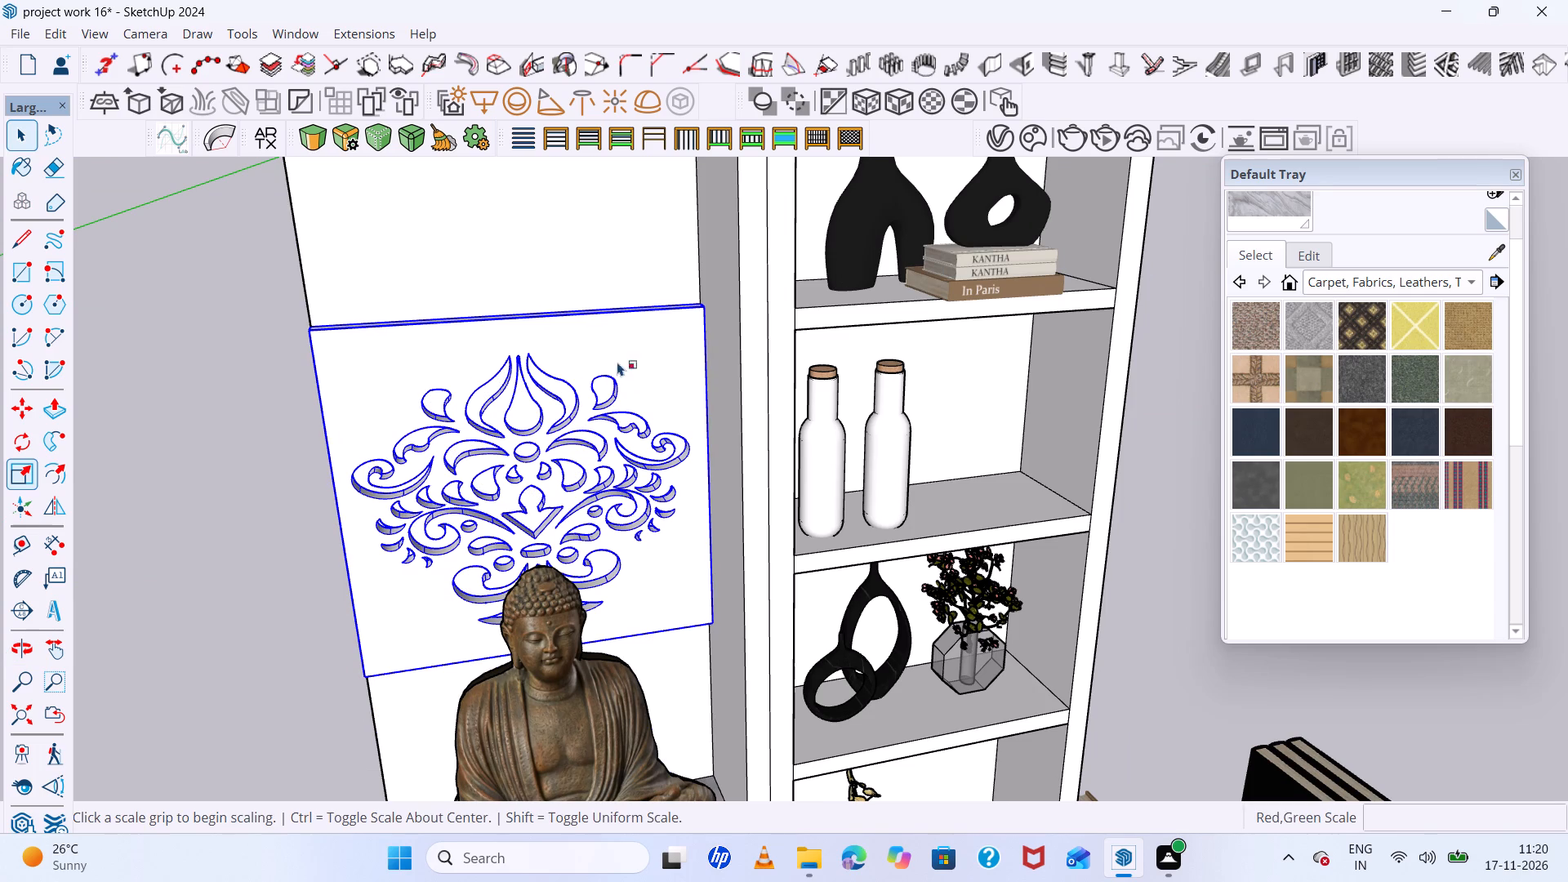
scroll(531, 276, up, 5)
middle_drag(486, 323, 590, 468)
scroll(536, 421, up, 7)
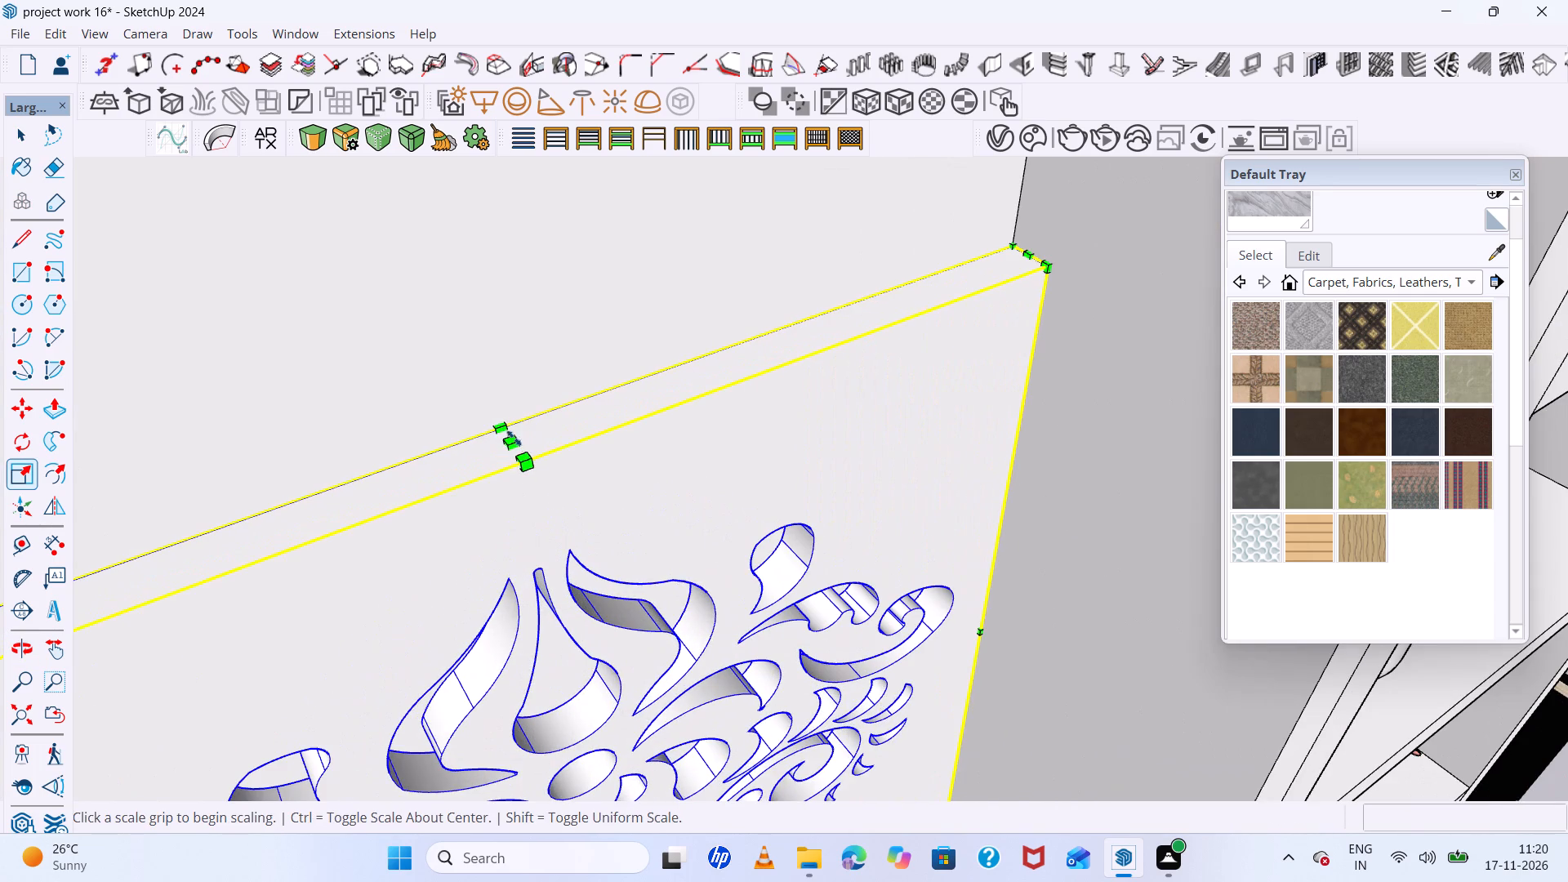
click(512, 439)
click(478, 207)
scroll(468, 321, down, 11)
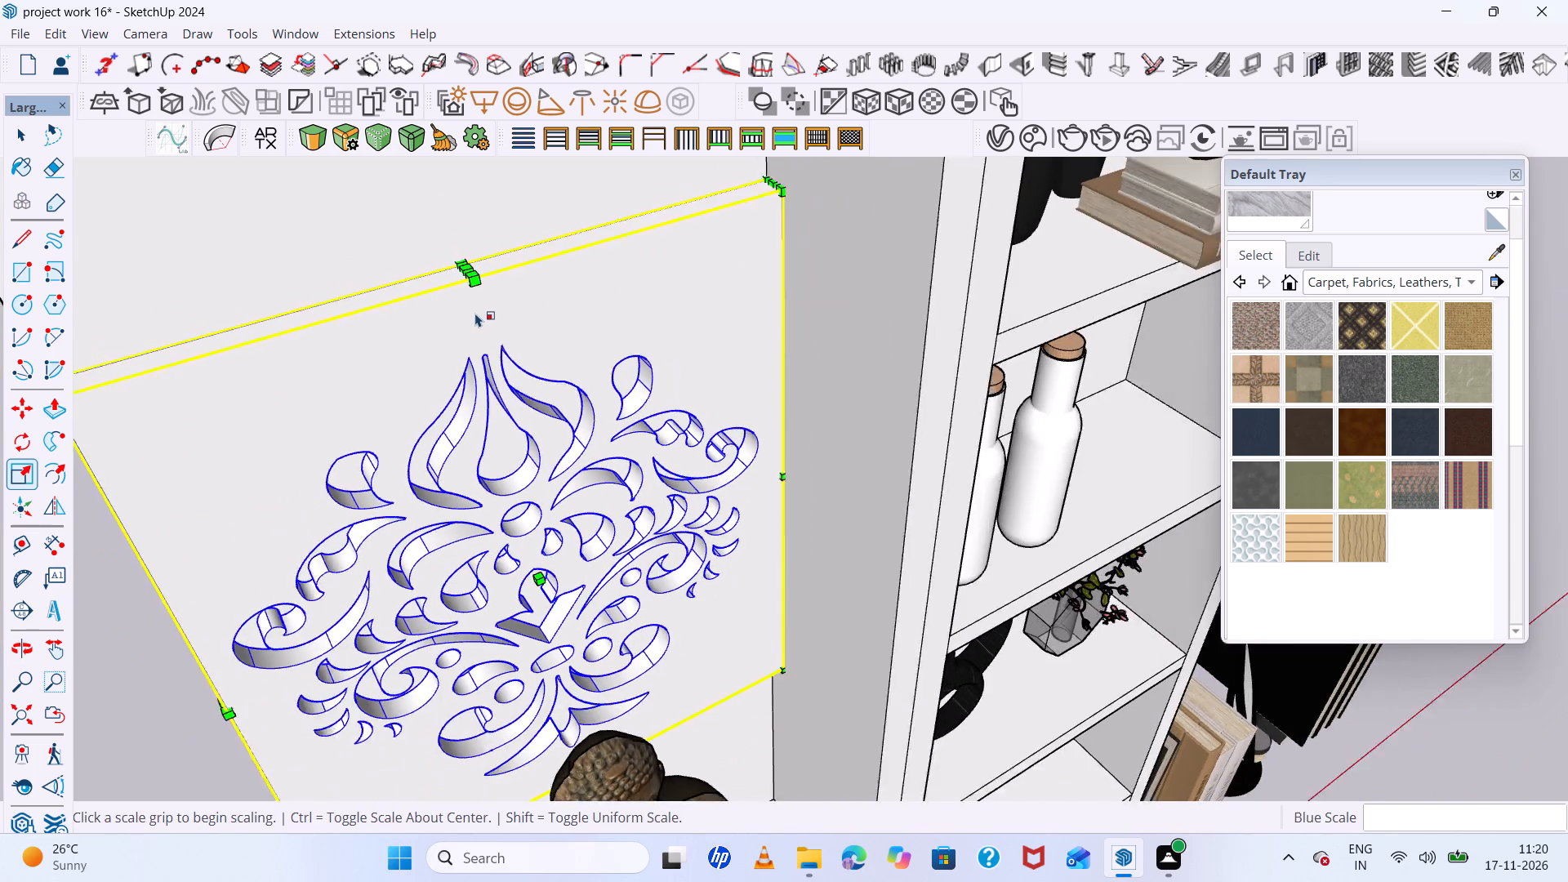
scroll(475, 313, down, 15)
middle_drag(586, 461, 411, 243)
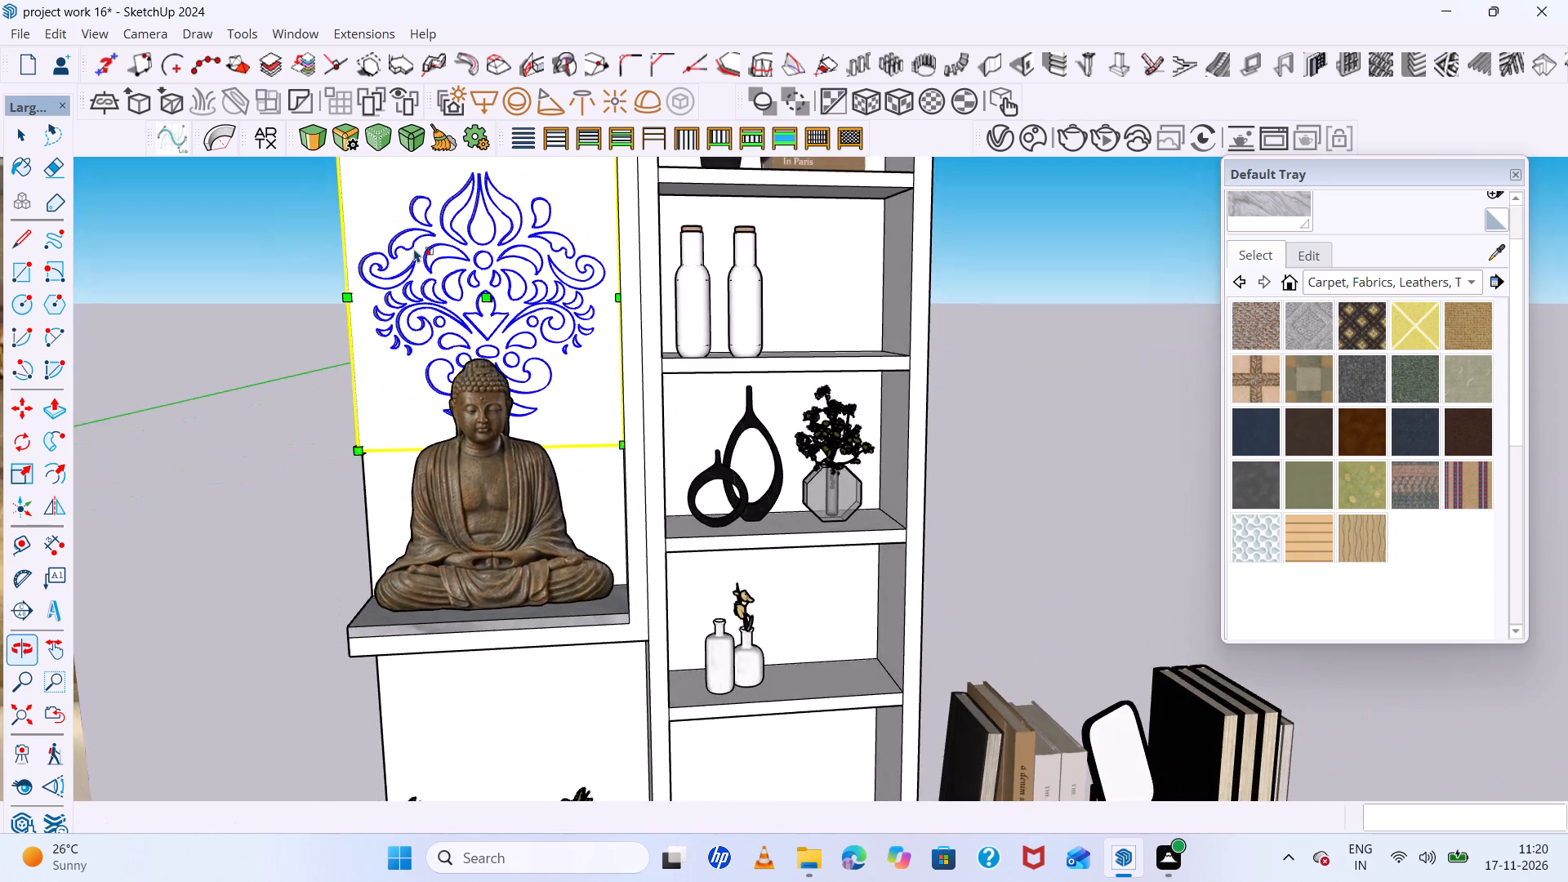
scroll(536, 413, down, 6)
middle_drag(542, 409, 567, 376)
key(space)
click(925, 412)
Examine the resized jali panel and the furnished shelving unit from several angles against the reference image.
scroll(892, 390, down, 7)
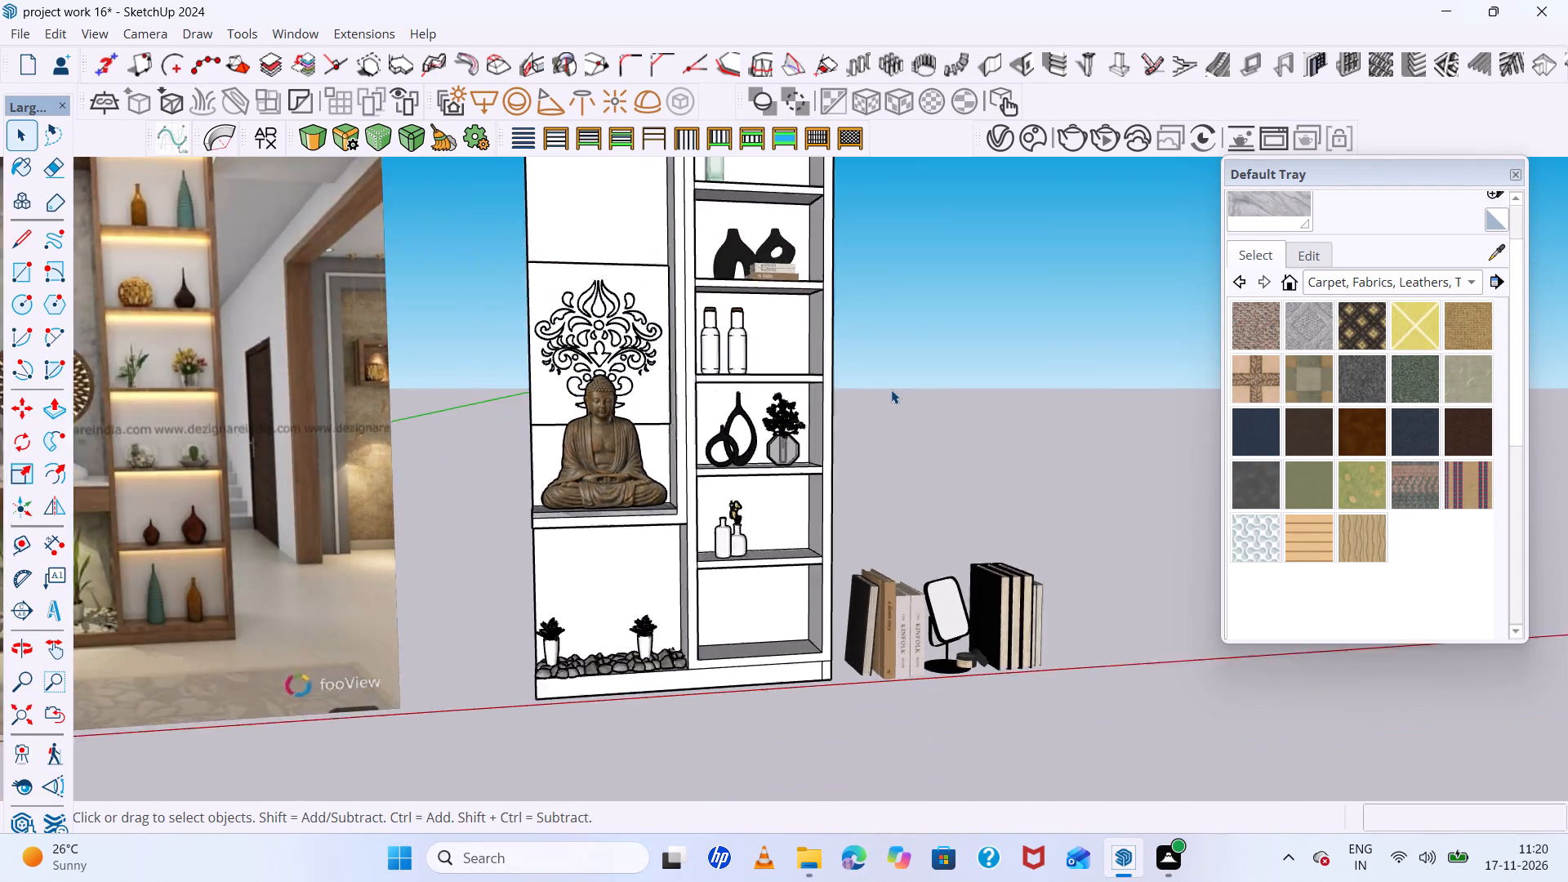
scroll(657, 291, up, 6)
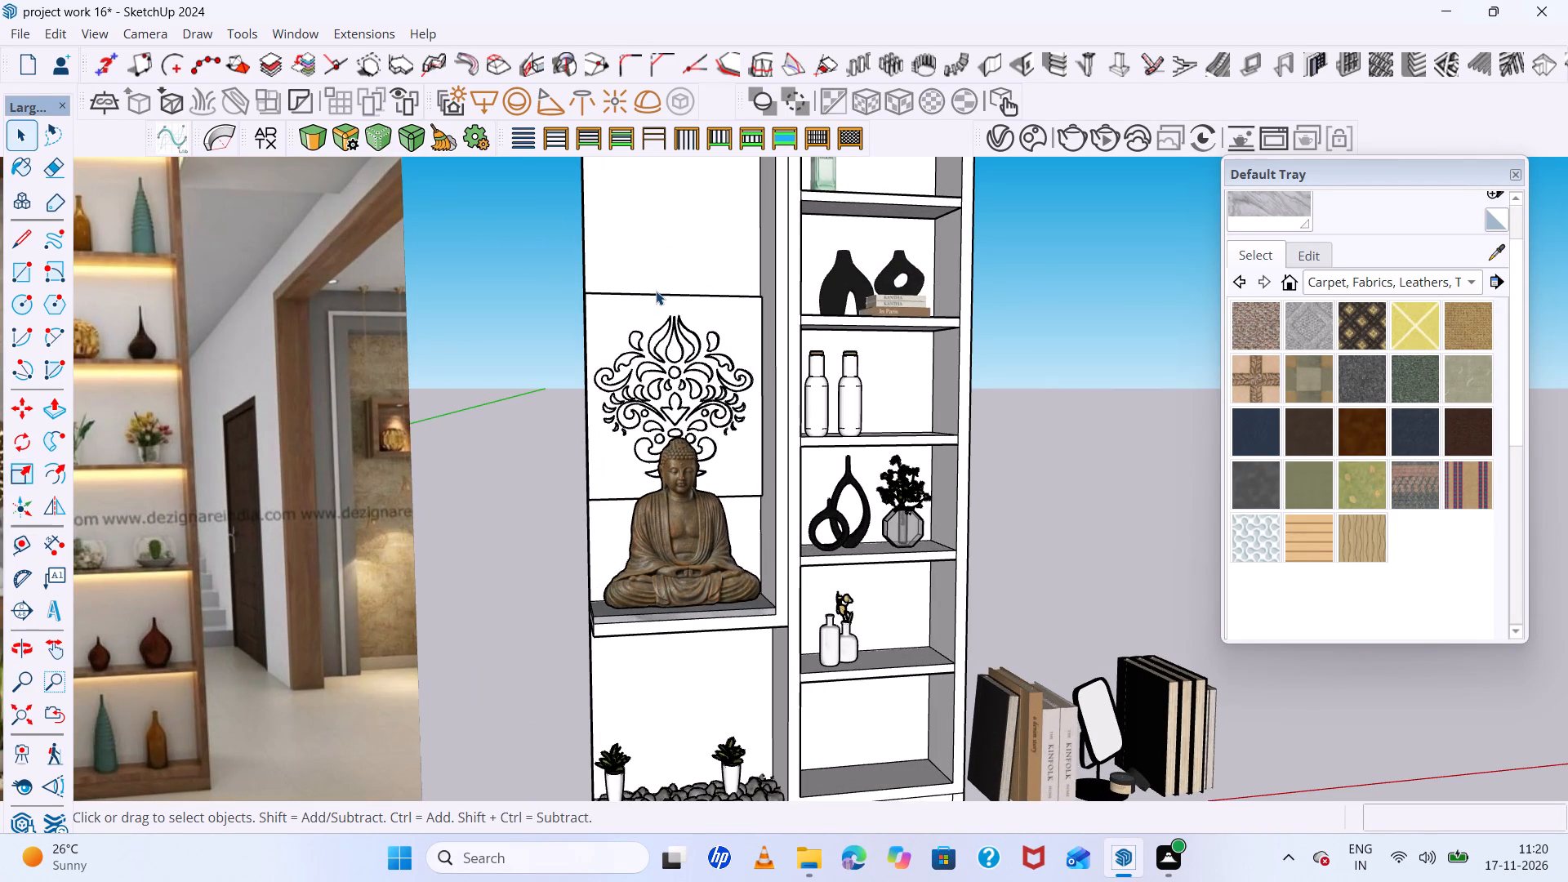
drag(1099, 287, 1567, 385)
scroll(563, 539, down, 8)
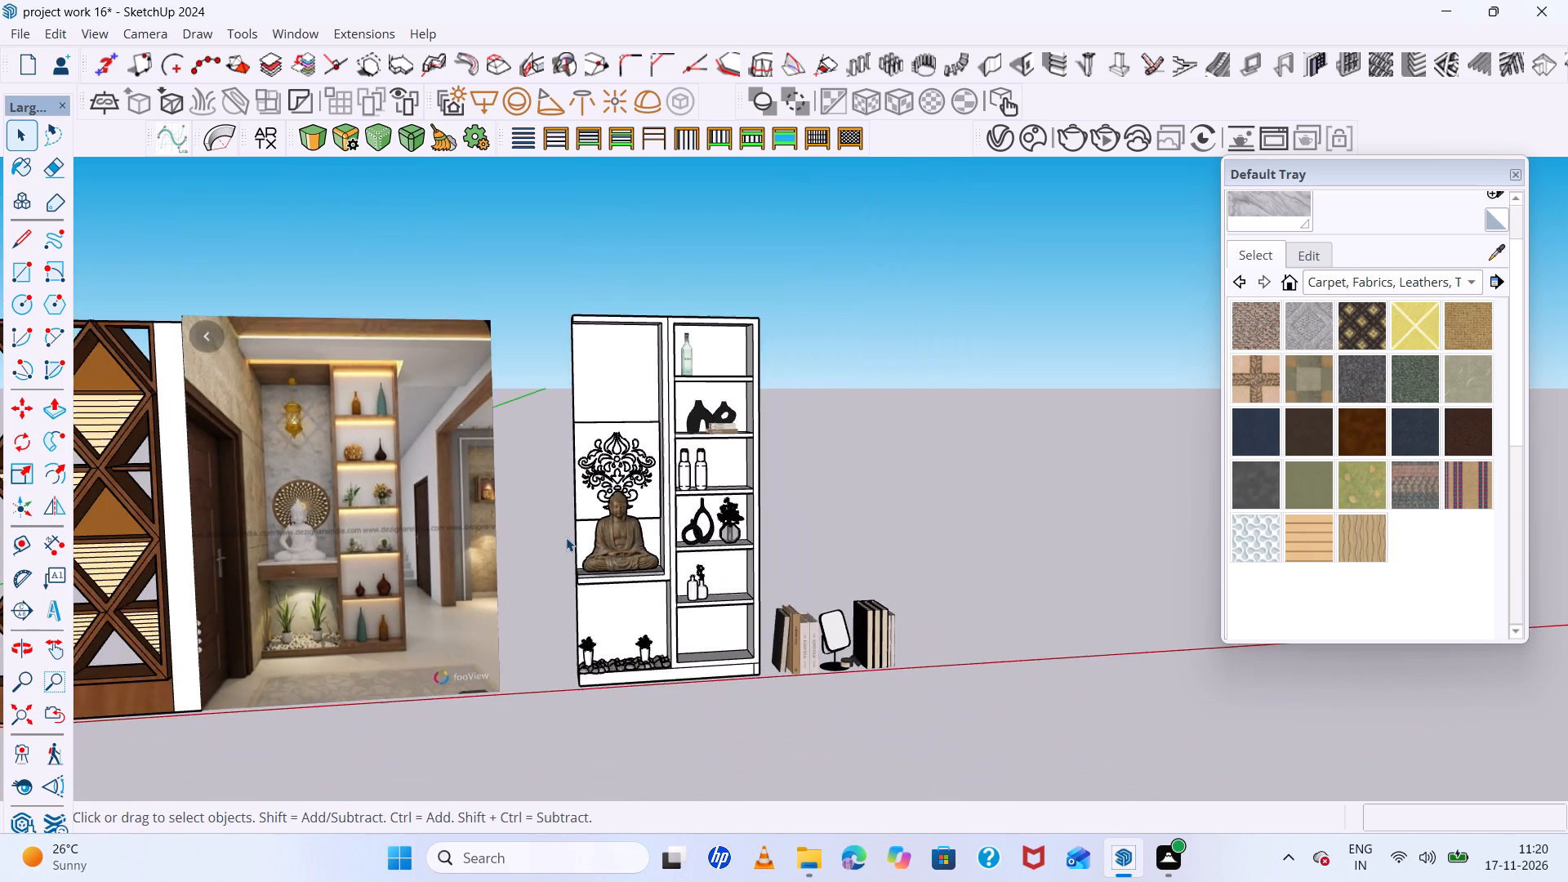
middle_drag(566, 537, 572, 582)
scroll(594, 506, up, 5)
scroll(656, 403, up, 12)
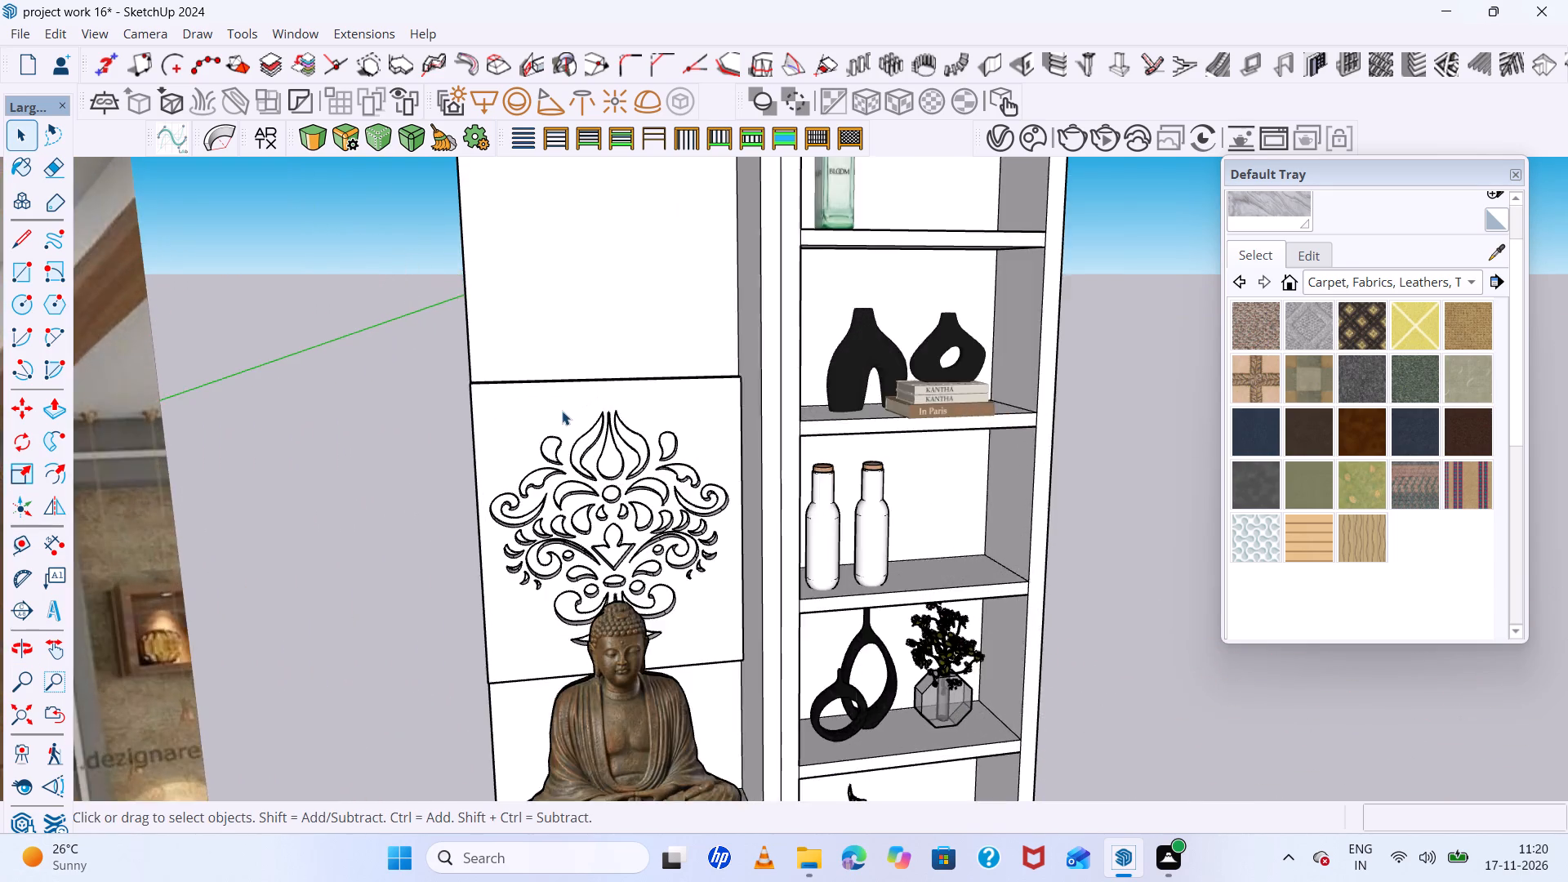
scroll(562, 411, up, 4)
scroll(562, 411, down, 3)
middle_drag(562, 411, 577, 465)
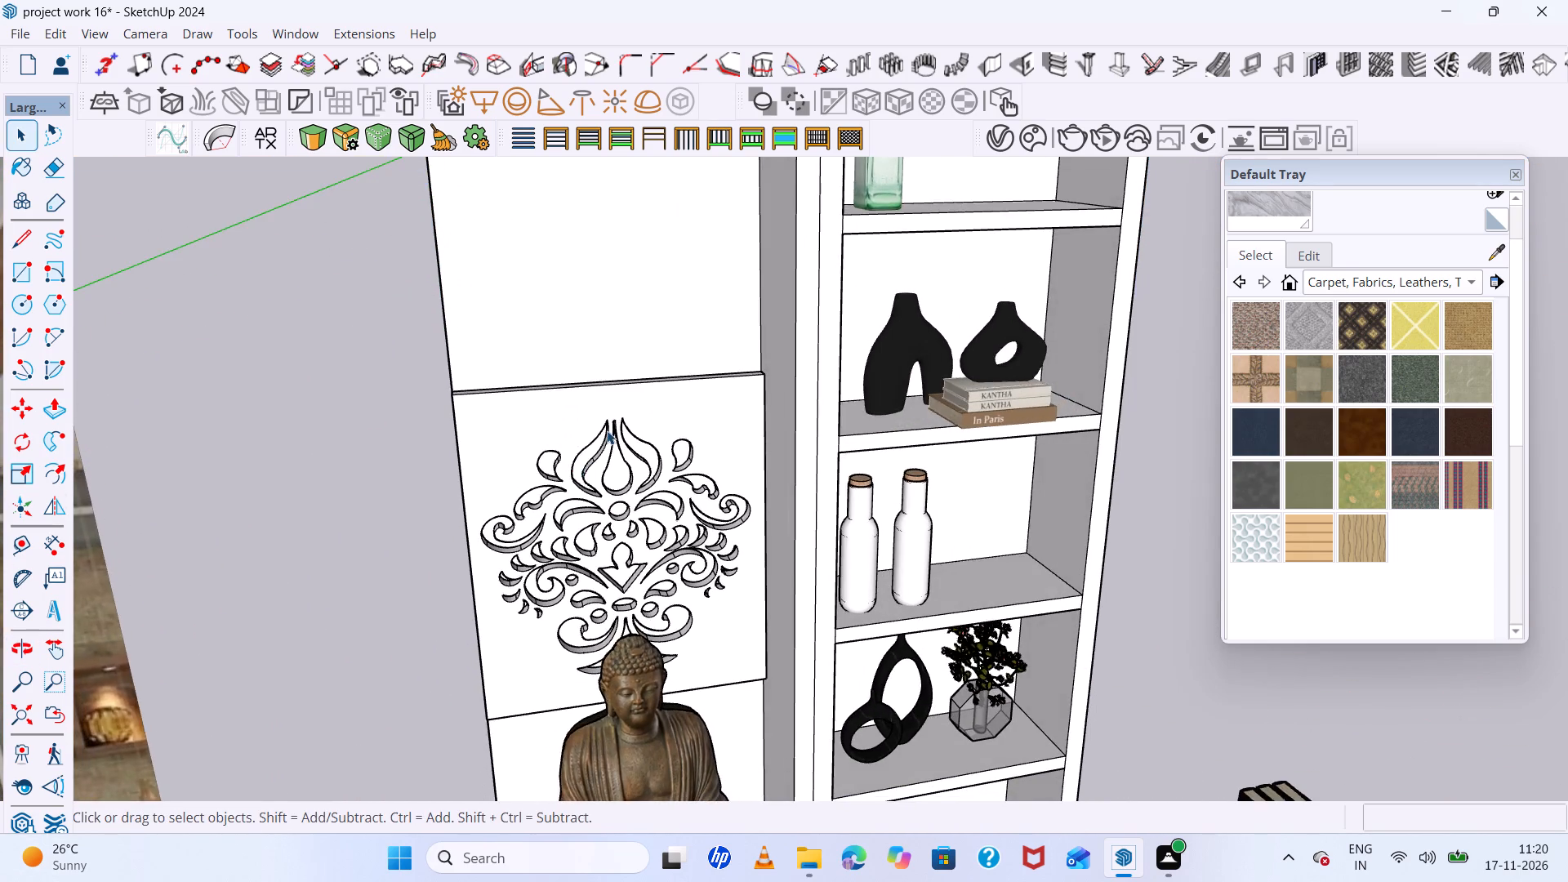
scroll(607, 430, down, 7)
middle_drag(662, 478, 629, 437)
scroll(590, 442, down, 12)
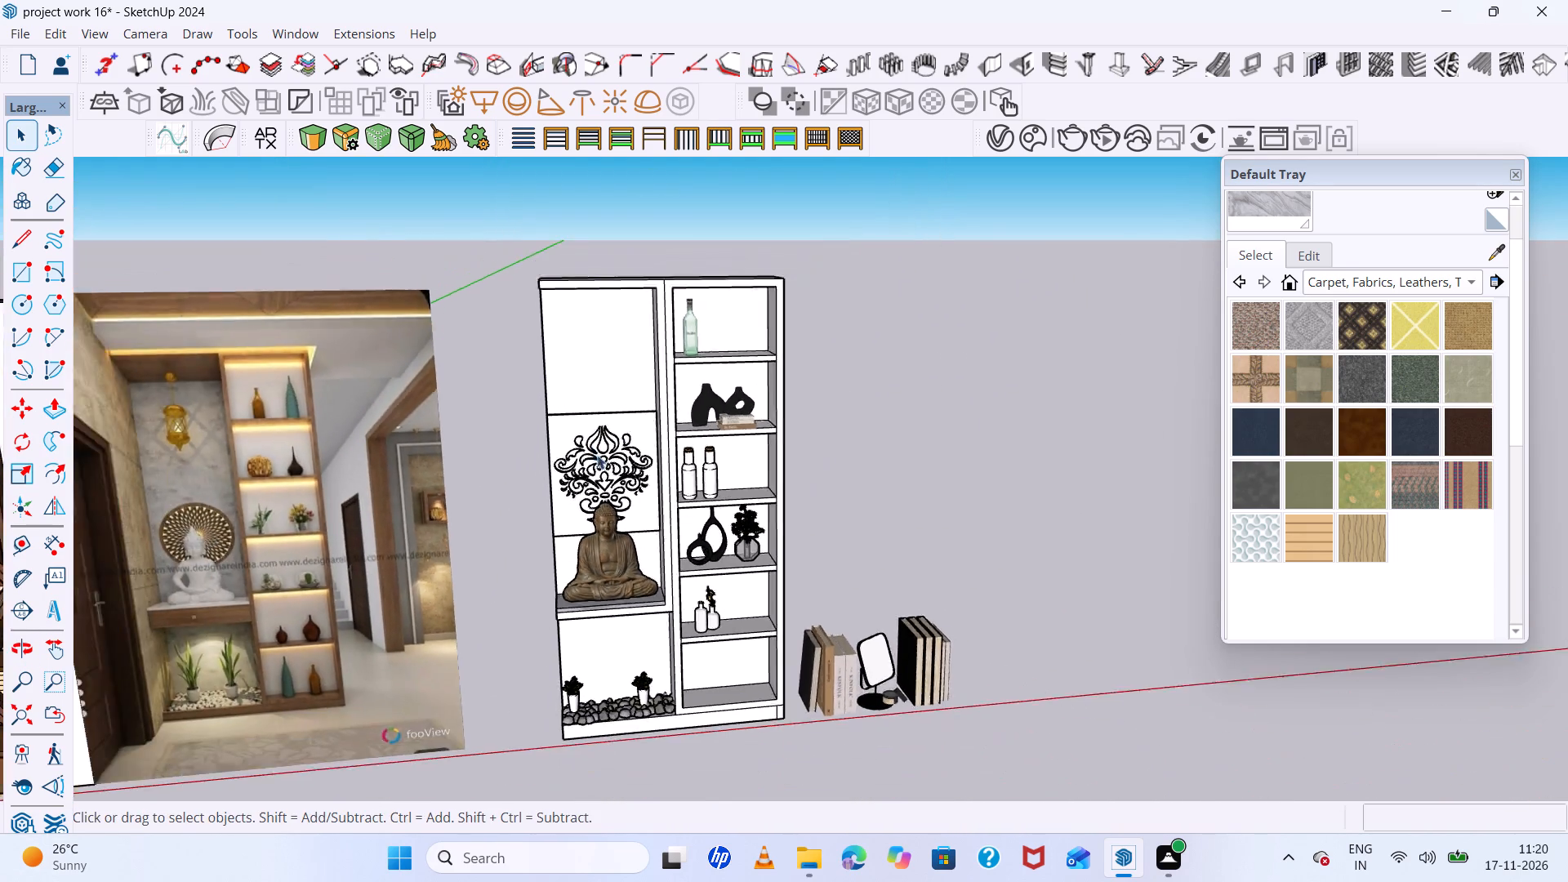
scroll(597, 455, down, 1)
middle_drag(664, 500, 632, 451)
key(space)
click(820, 475)
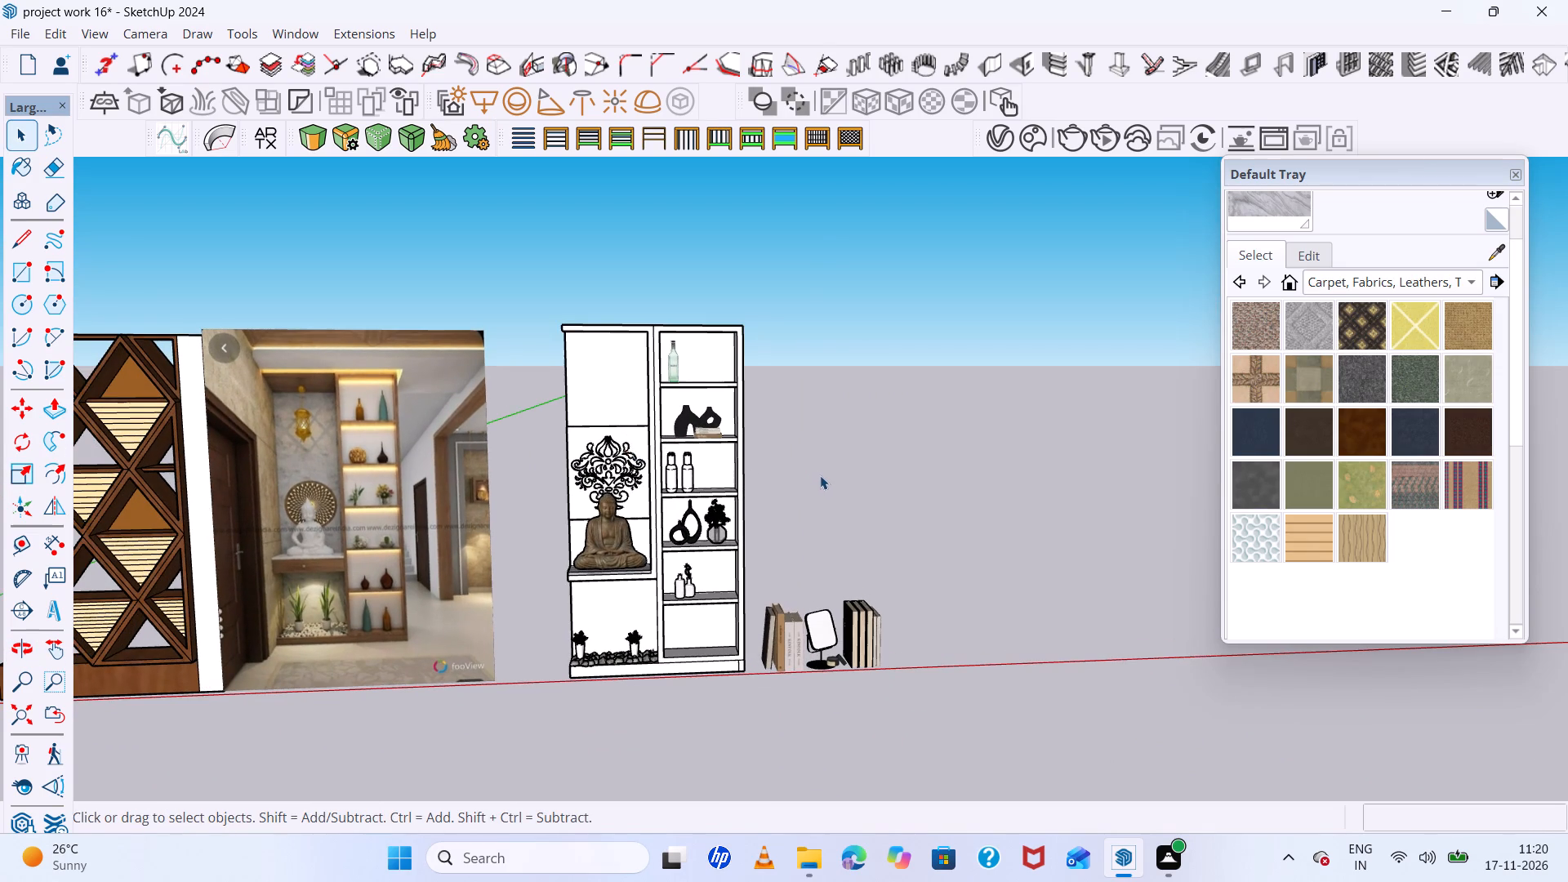
scroll(812, 475, down, 5)
middle_drag(817, 507, 812, 477)
scroll(827, 611, up, 10)
middle_drag(809, 595, 801, 564)
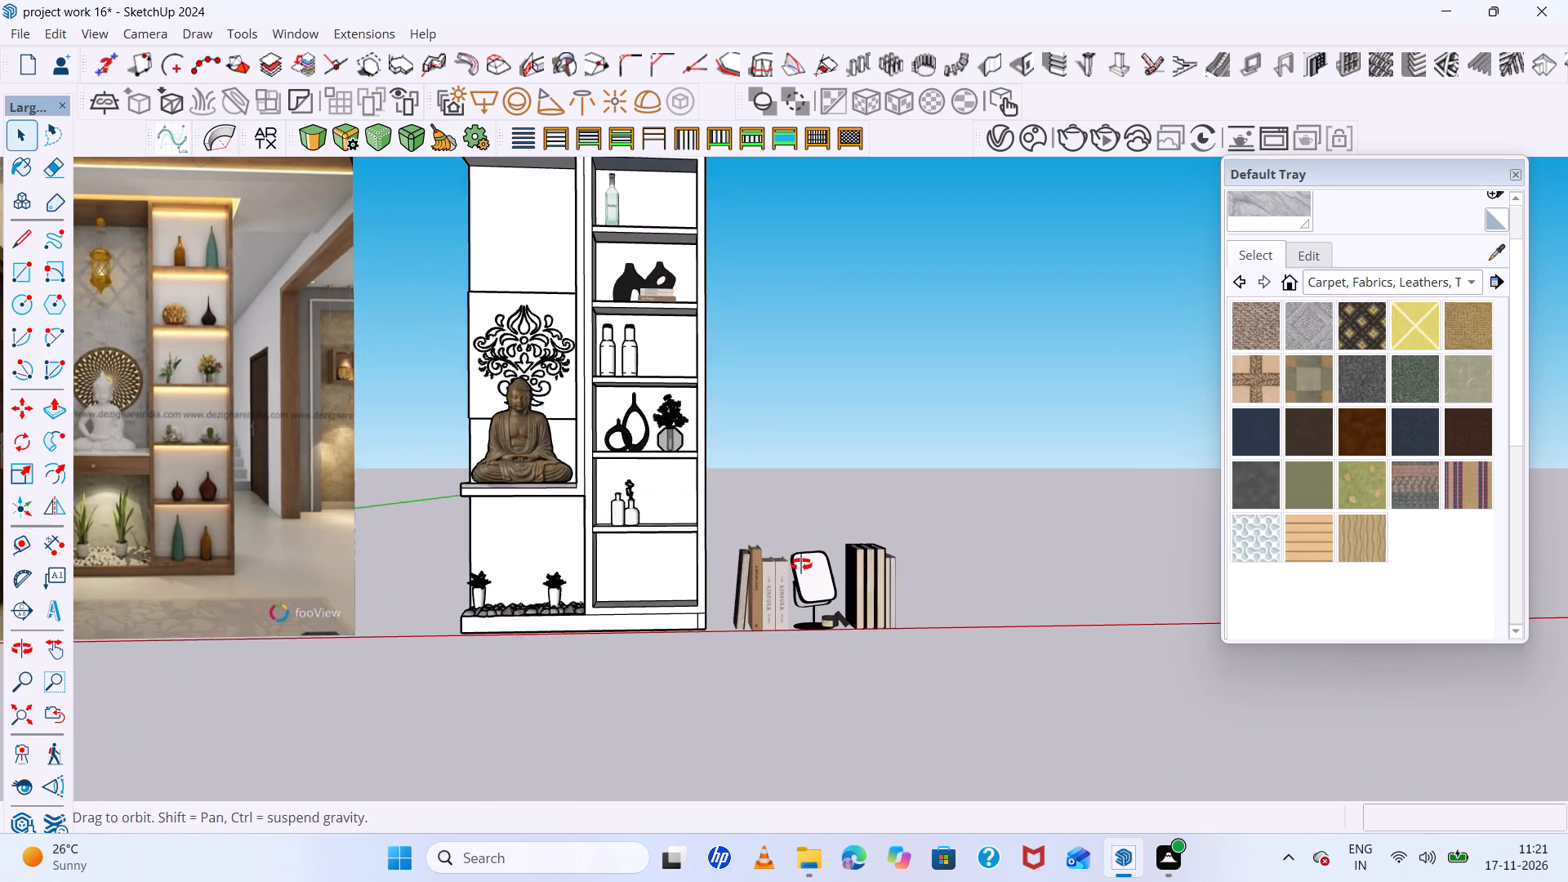
middle_drag(801, 564, 801, 552)
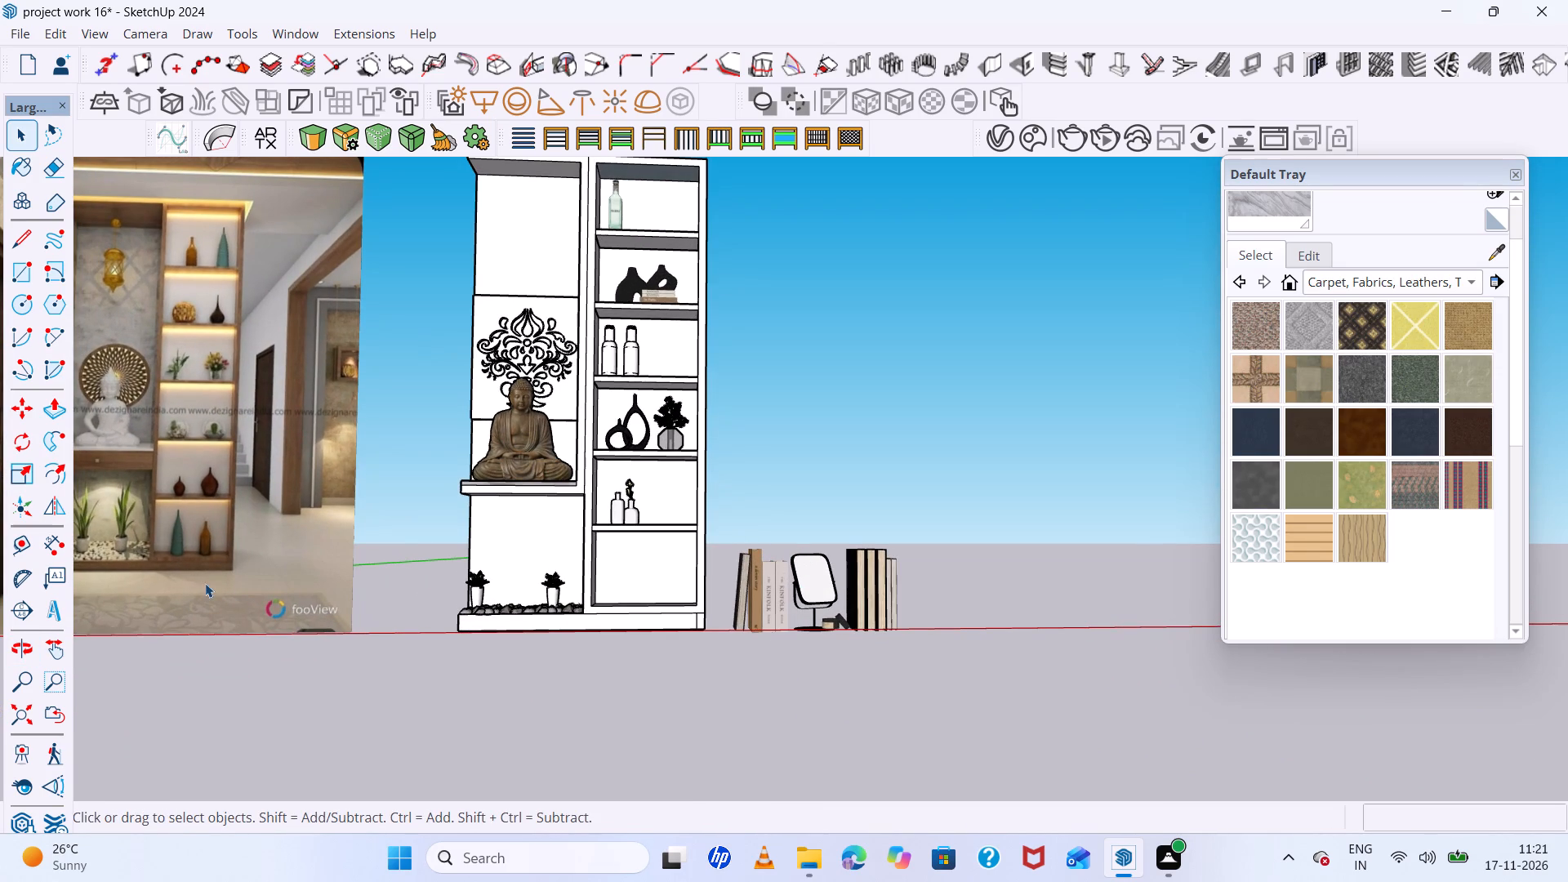
scroll(439, 341, up, 6)
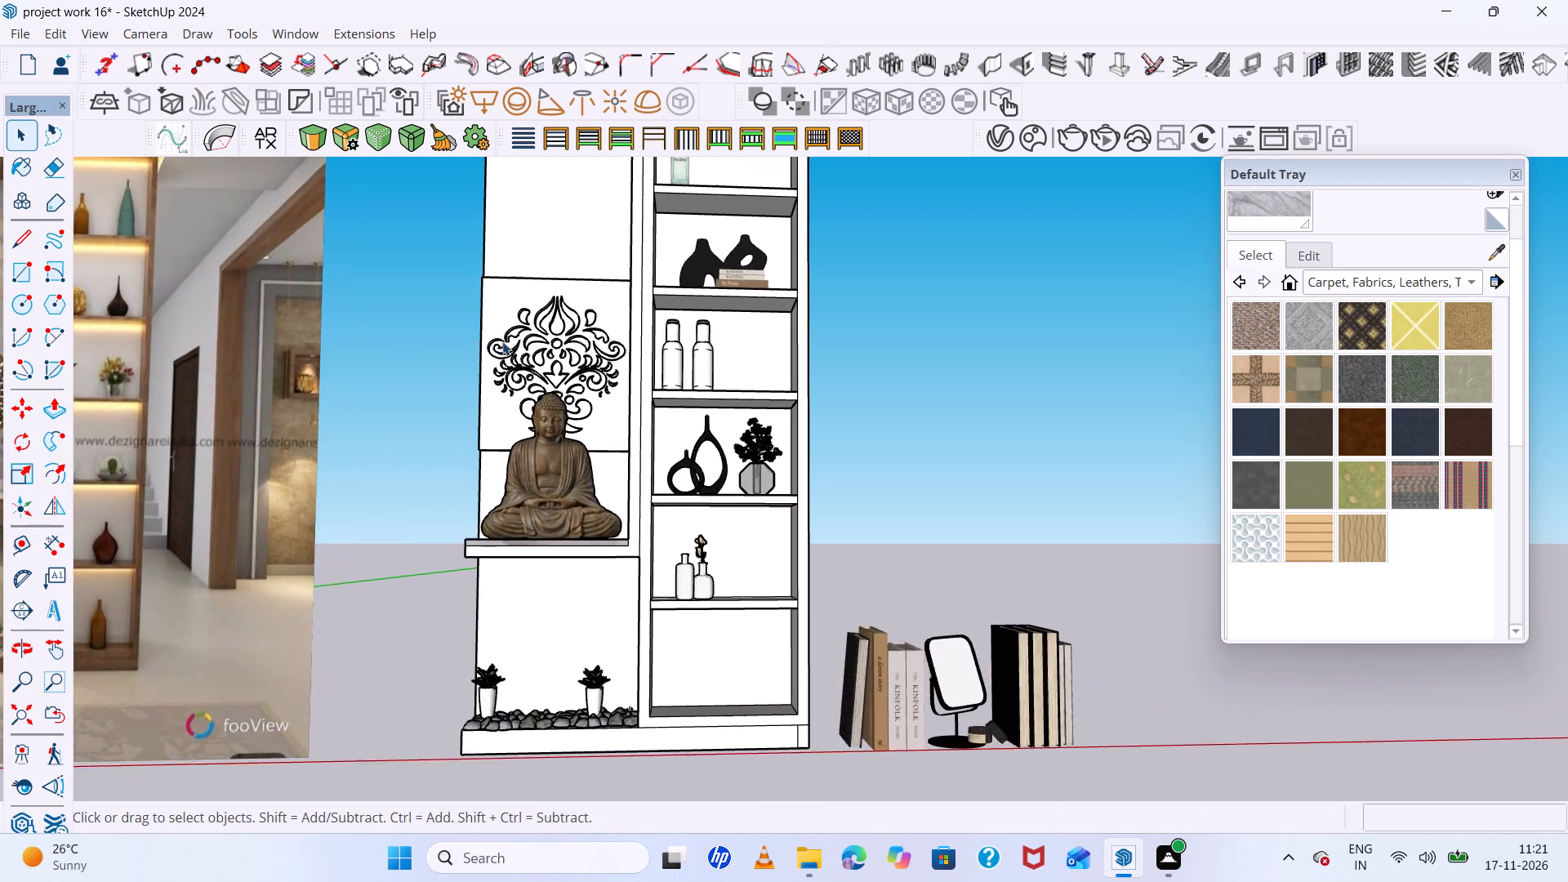
scroll(514, 345, up, 5)
scroll(514, 345, down, 4)
middle_drag(516, 347, 606, 347)
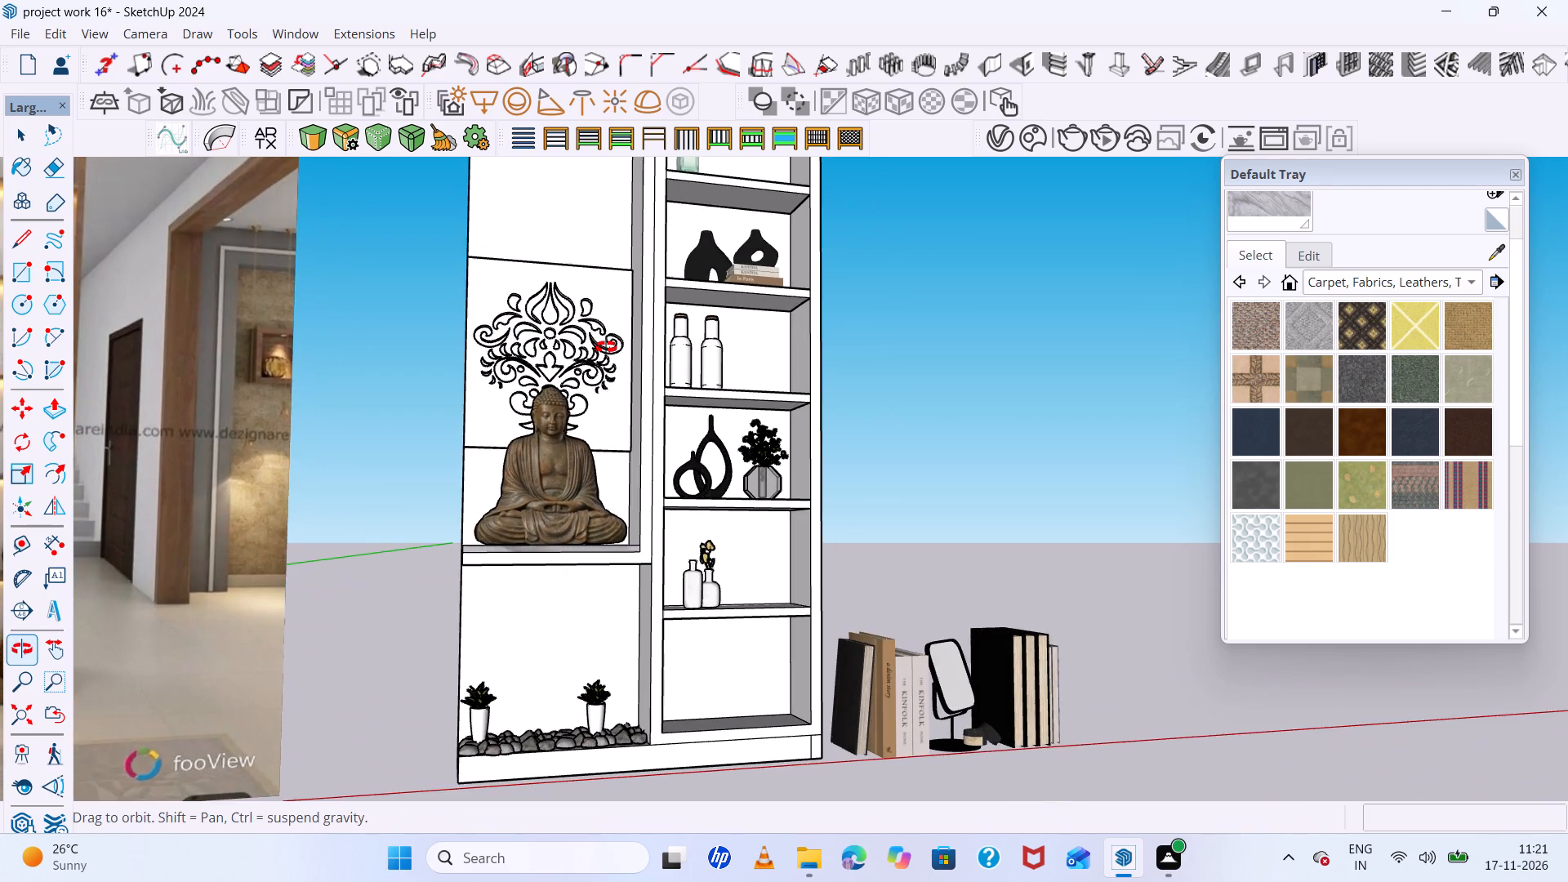
middle_drag(606, 347, 623, 390)
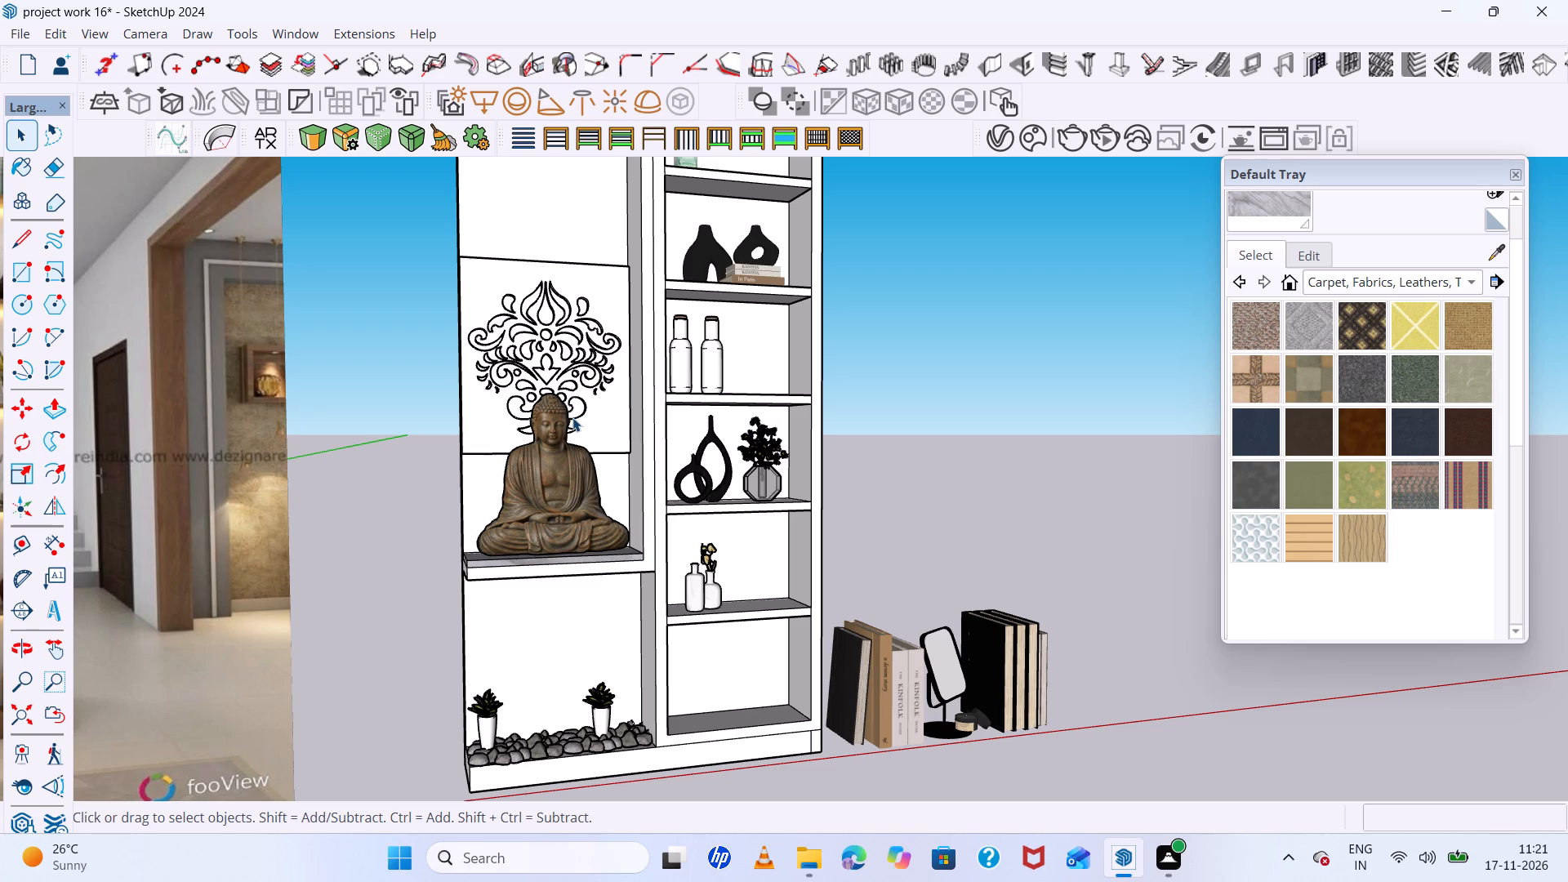
Scale the jali panel slightly shorter along the blue axis from its top edge, then deselect it.
scroll(572, 417, down, 5)
scroll(534, 346, down, 6)
middle_drag(559, 351, 589, 411)
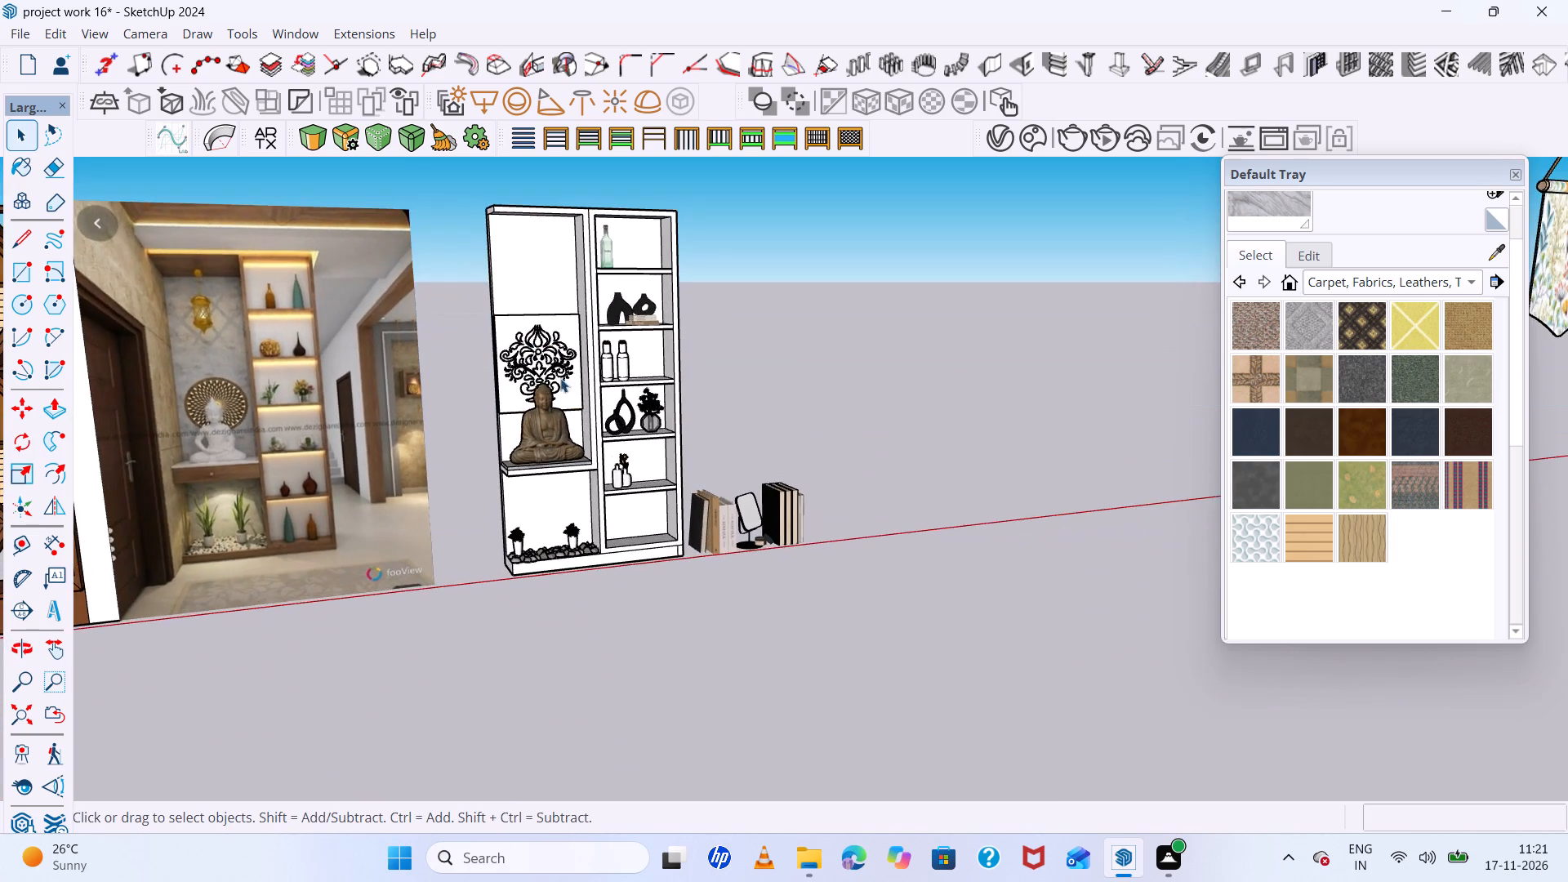
scroll(555, 373, up, 11)
middle_drag(539, 342, 600, 422)
click(567, 355)
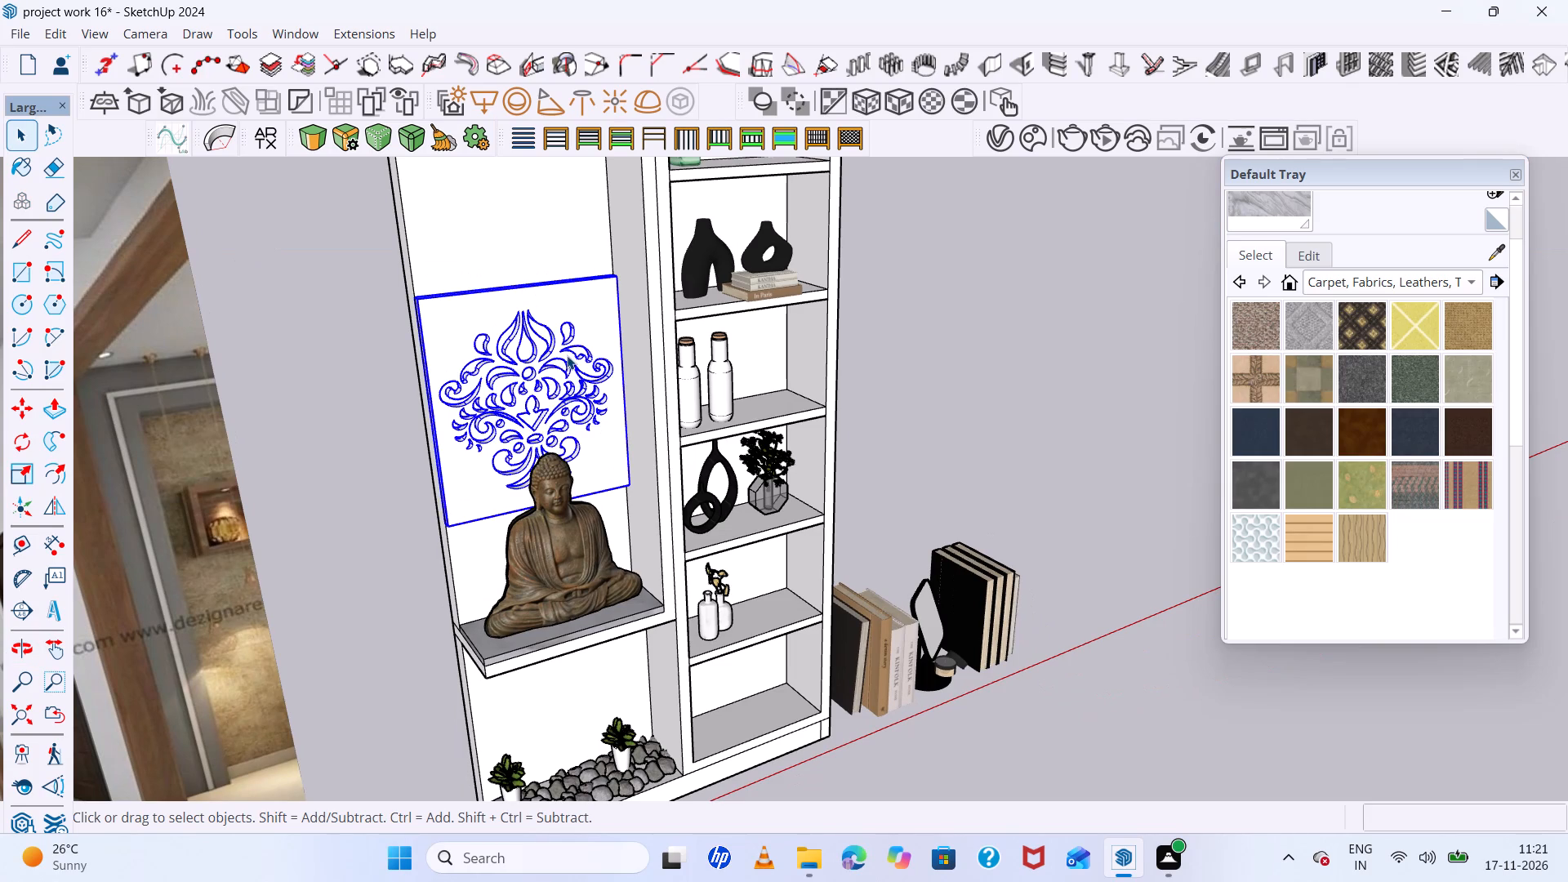
key(s)
scroll(554, 341, up, 5)
scroll(546, 329, down, 4)
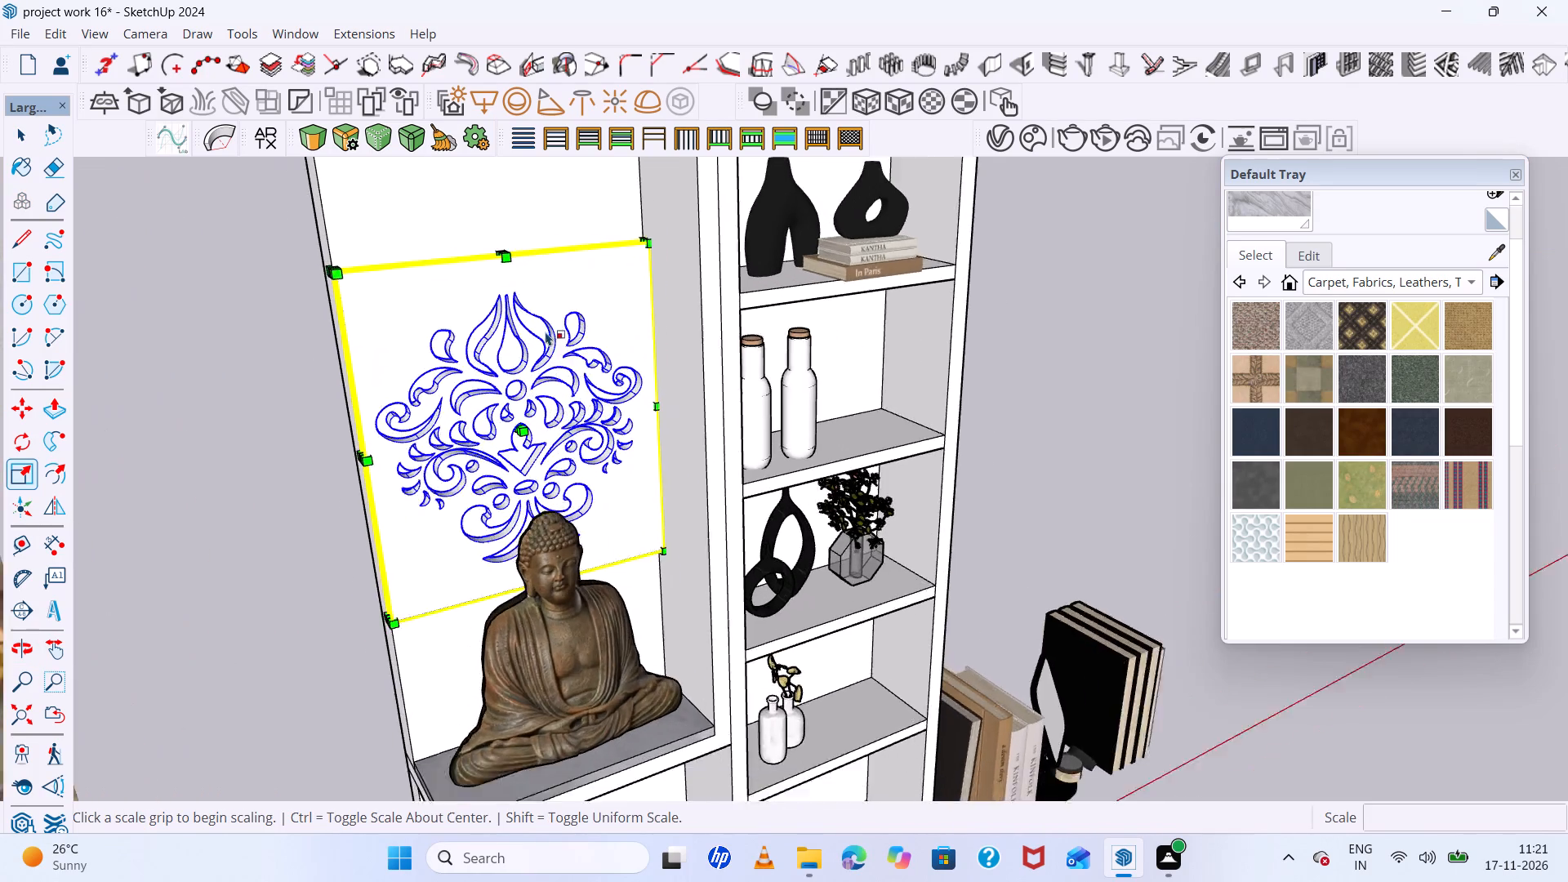
scroll(546, 332, down, 2)
middle_drag(577, 368, 687, 570)
scroll(591, 437, up, 11)
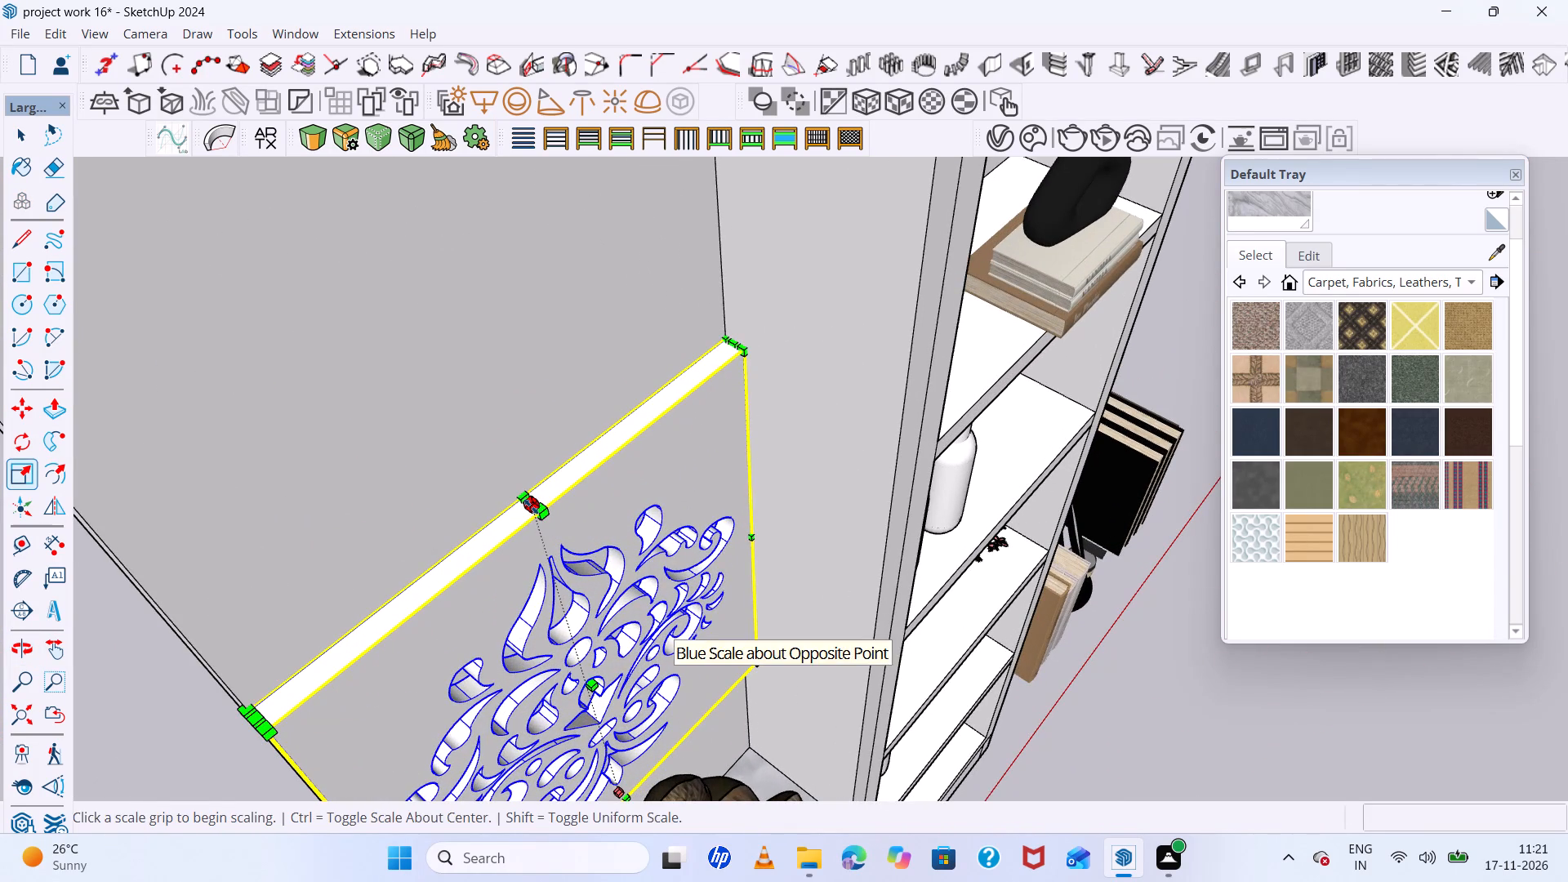
click(531, 506)
scroll(494, 410, down, 18)
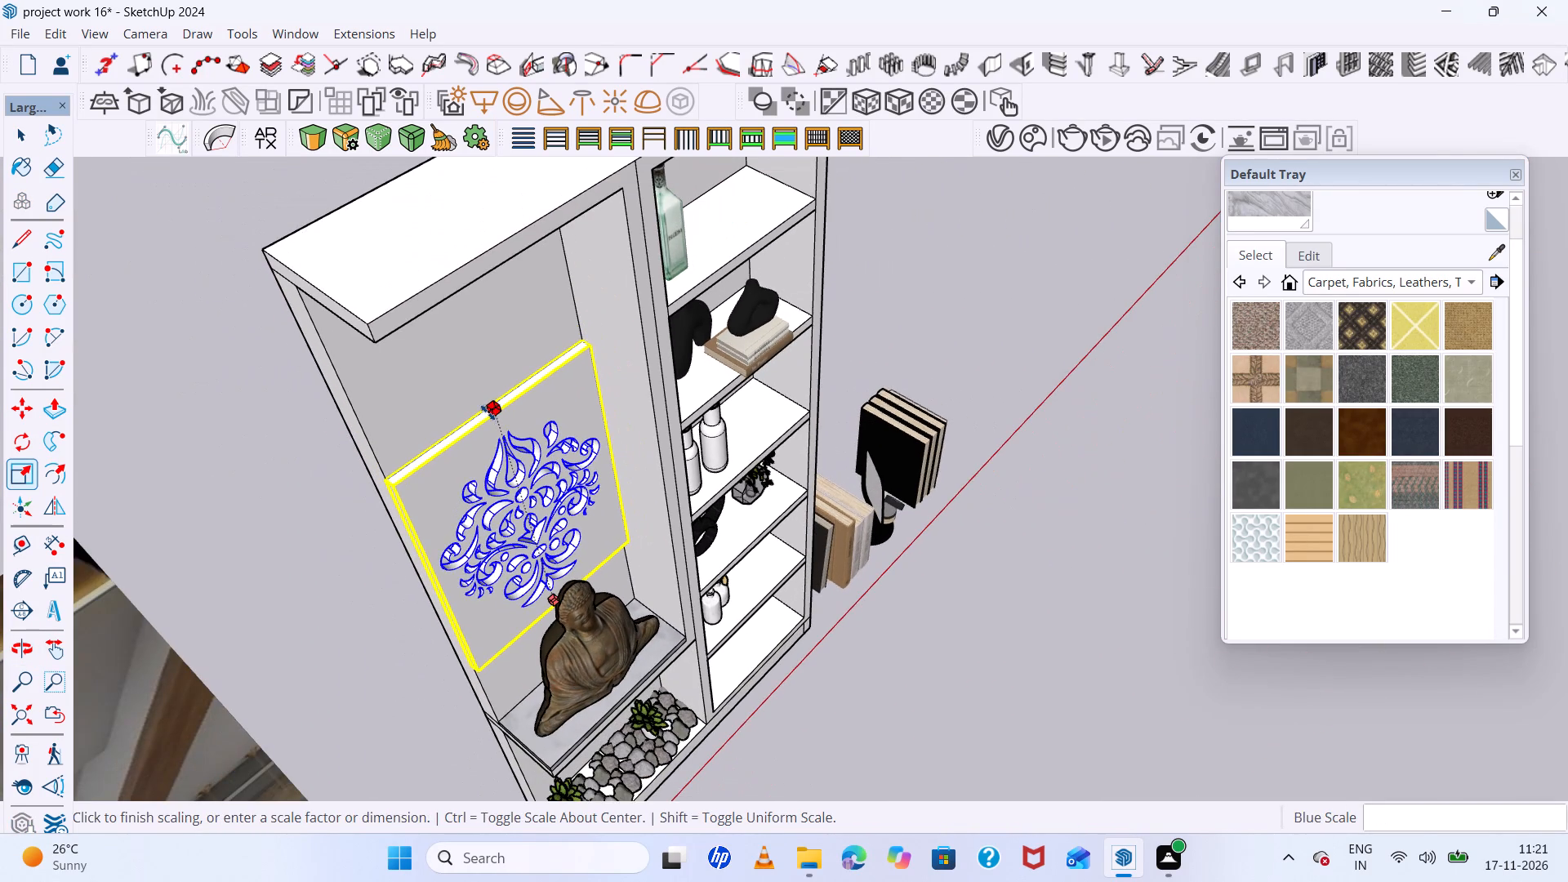
click(512, 474)
middle_drag(629, 560, 528, 457)
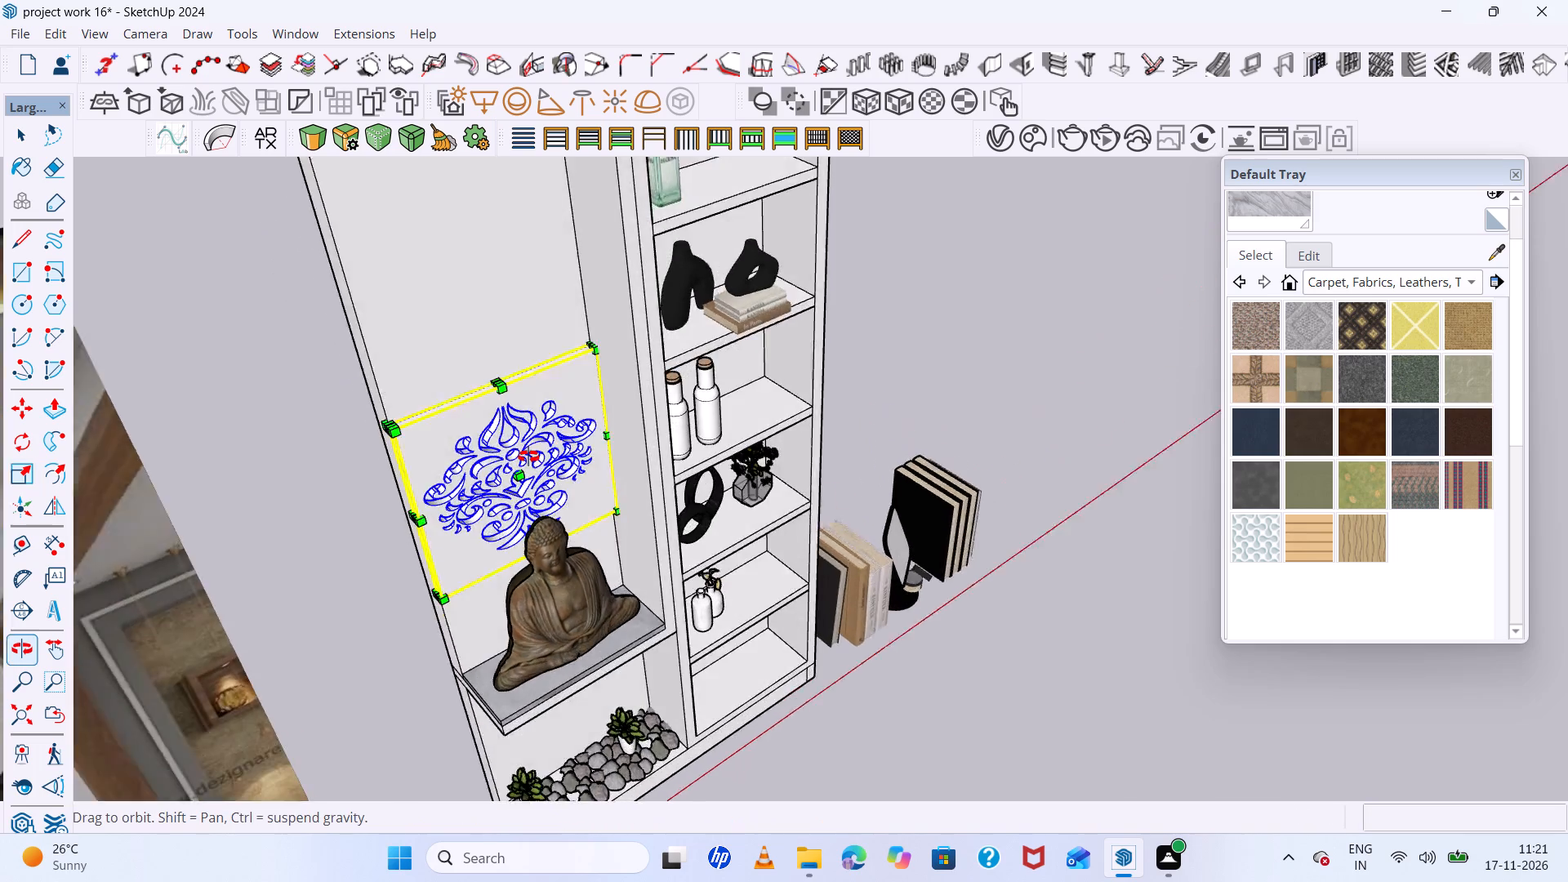
middle_drag(528, 457, 438, 298)
scroll(586, 460, up, 4)
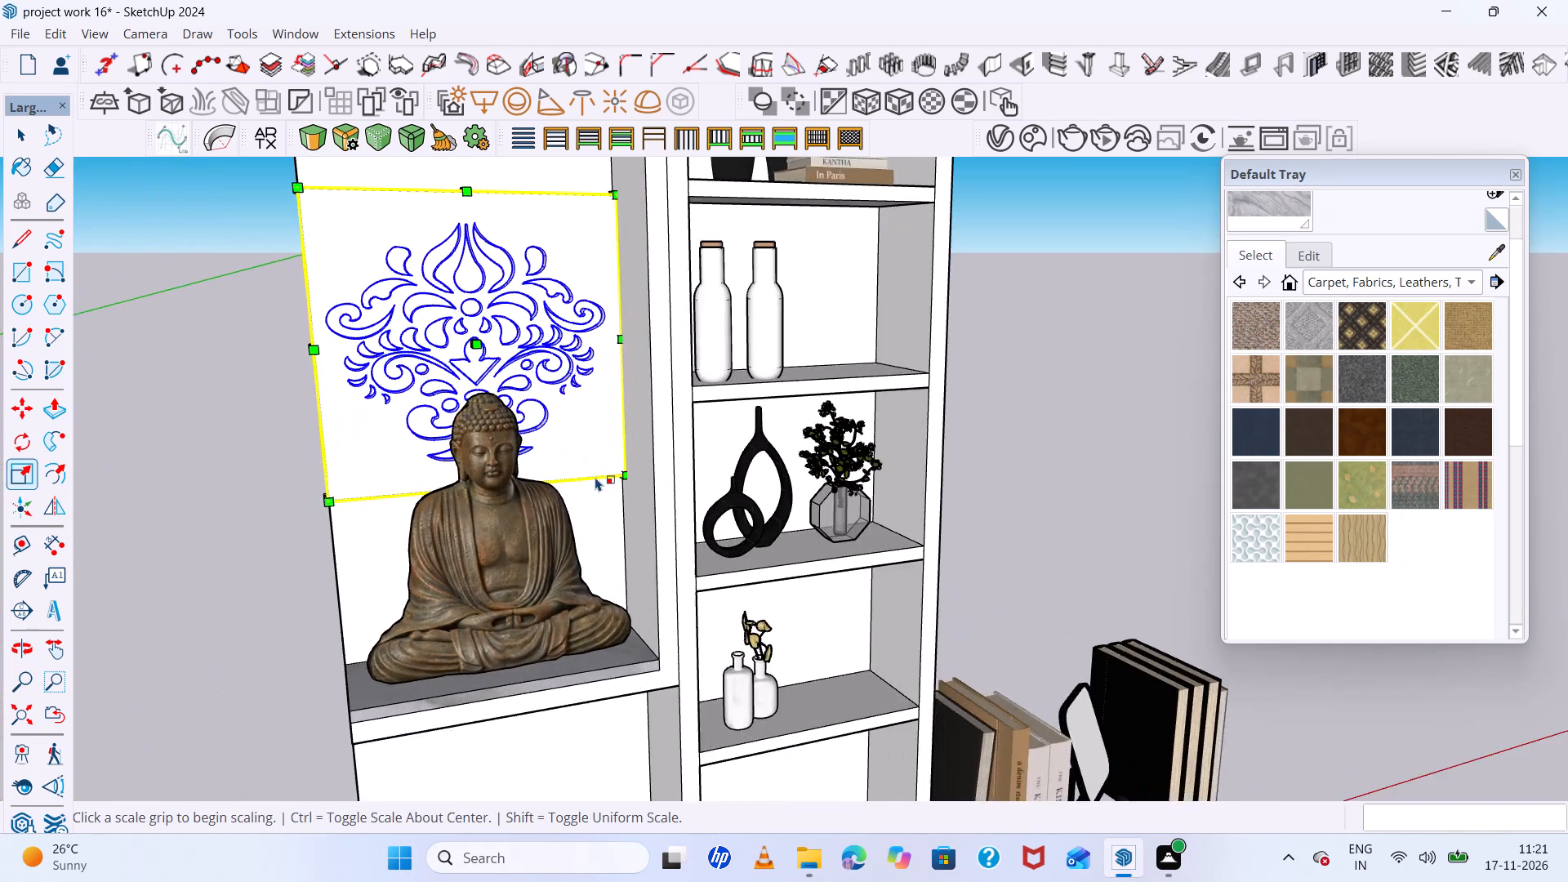
scroll(604, 486, up, 4)
key(space)
click(1160, 522)
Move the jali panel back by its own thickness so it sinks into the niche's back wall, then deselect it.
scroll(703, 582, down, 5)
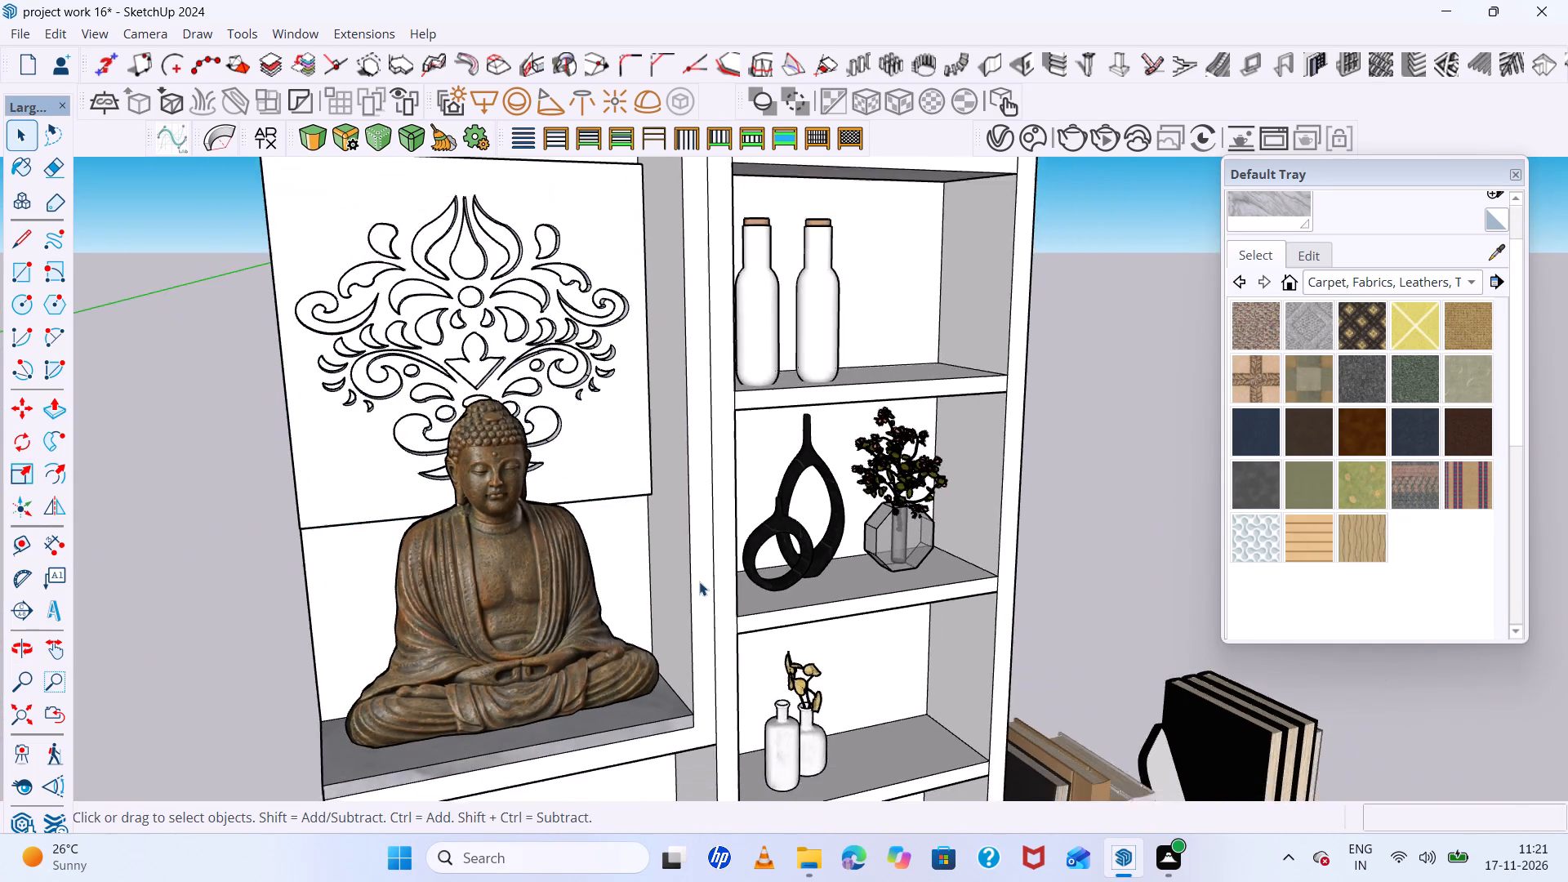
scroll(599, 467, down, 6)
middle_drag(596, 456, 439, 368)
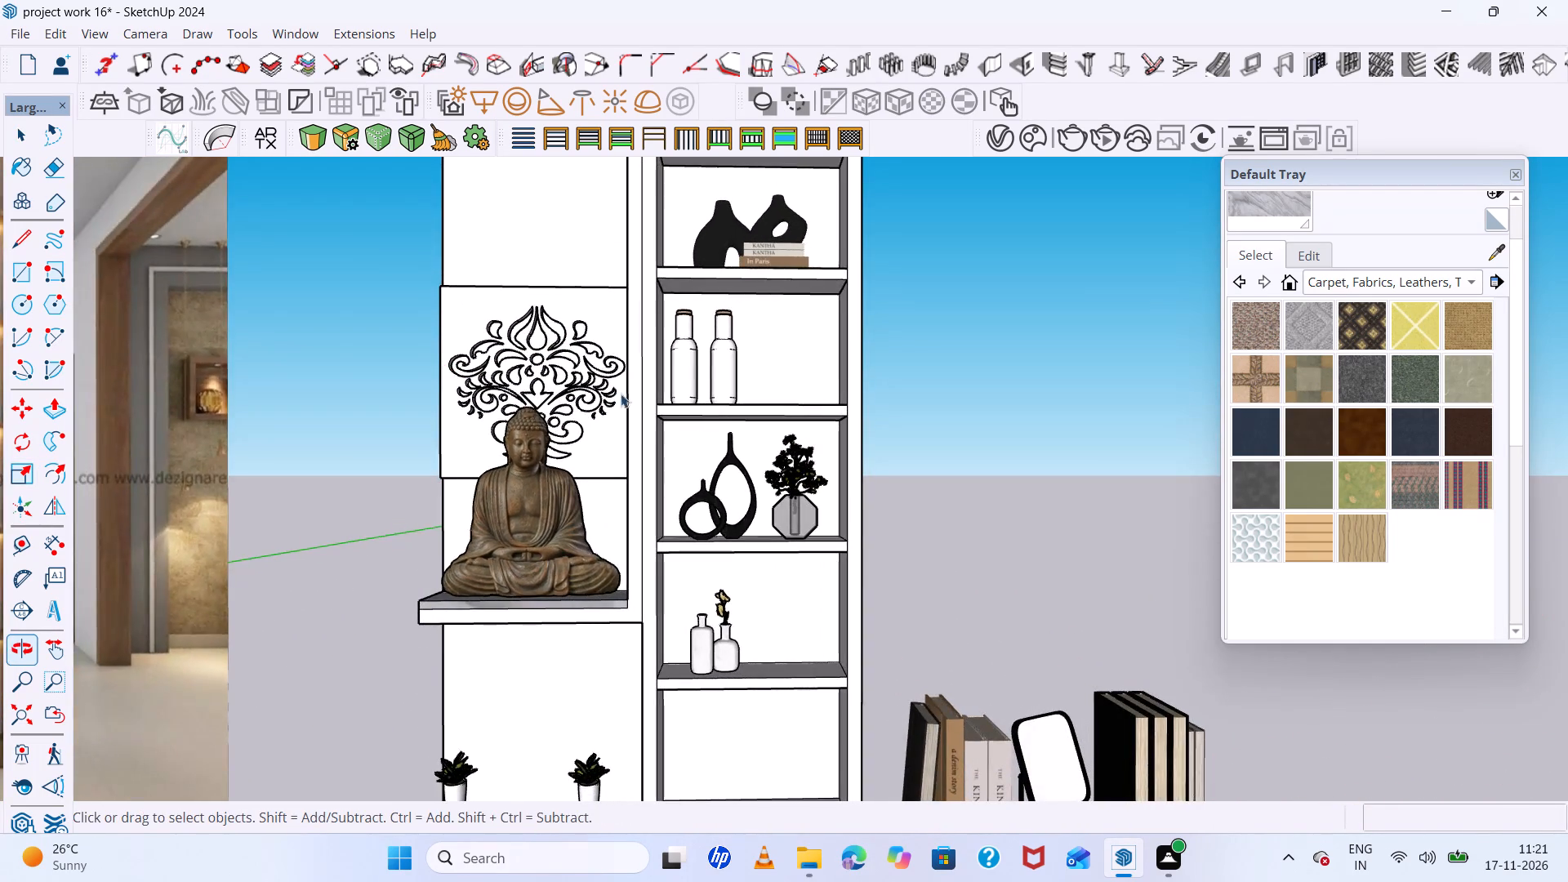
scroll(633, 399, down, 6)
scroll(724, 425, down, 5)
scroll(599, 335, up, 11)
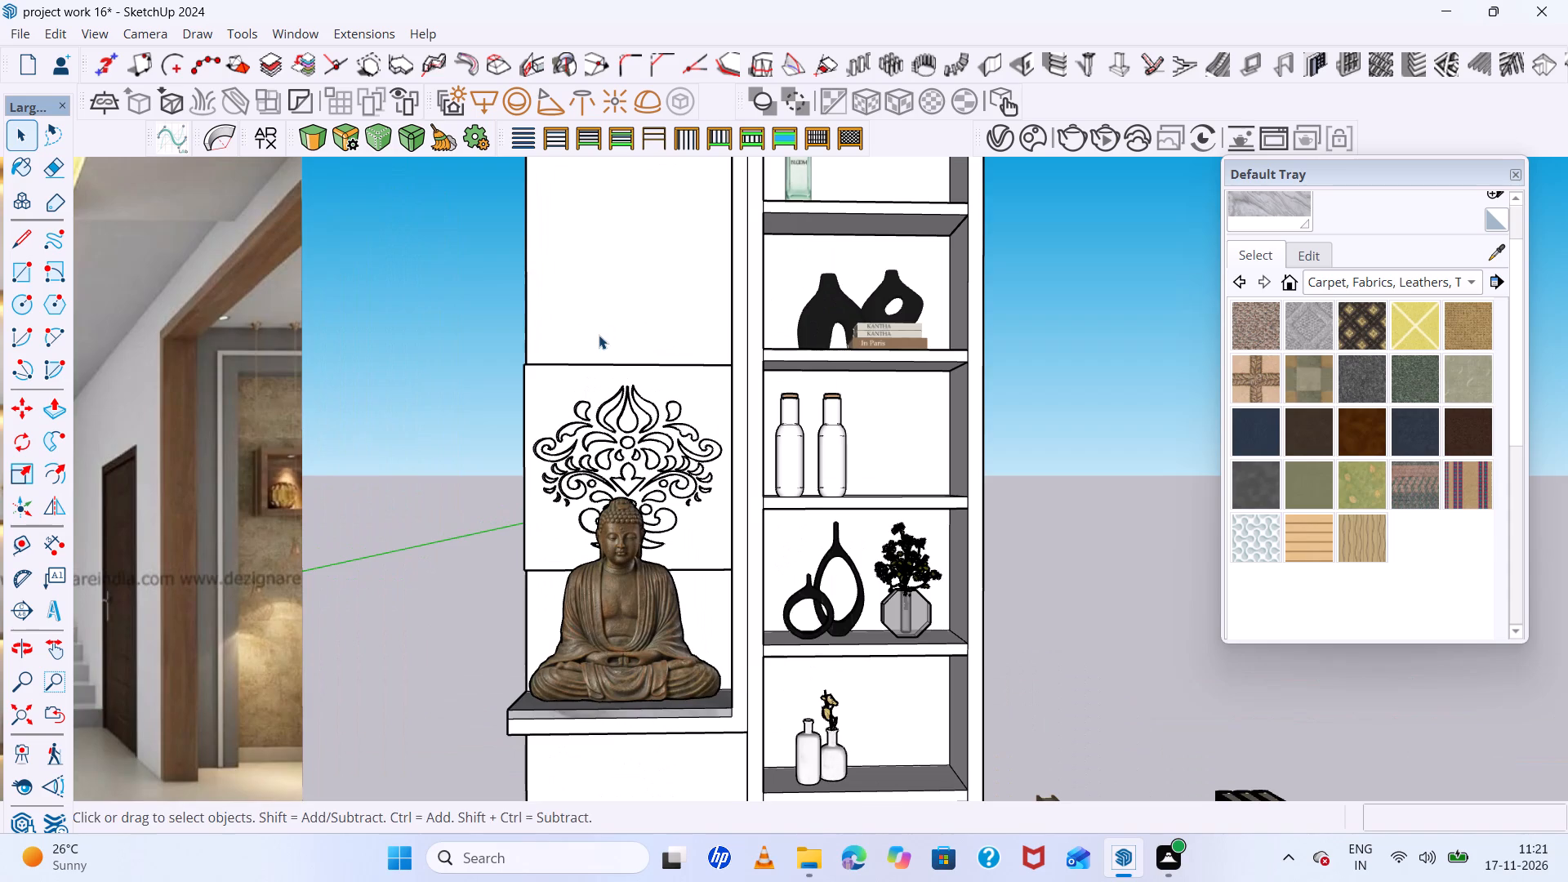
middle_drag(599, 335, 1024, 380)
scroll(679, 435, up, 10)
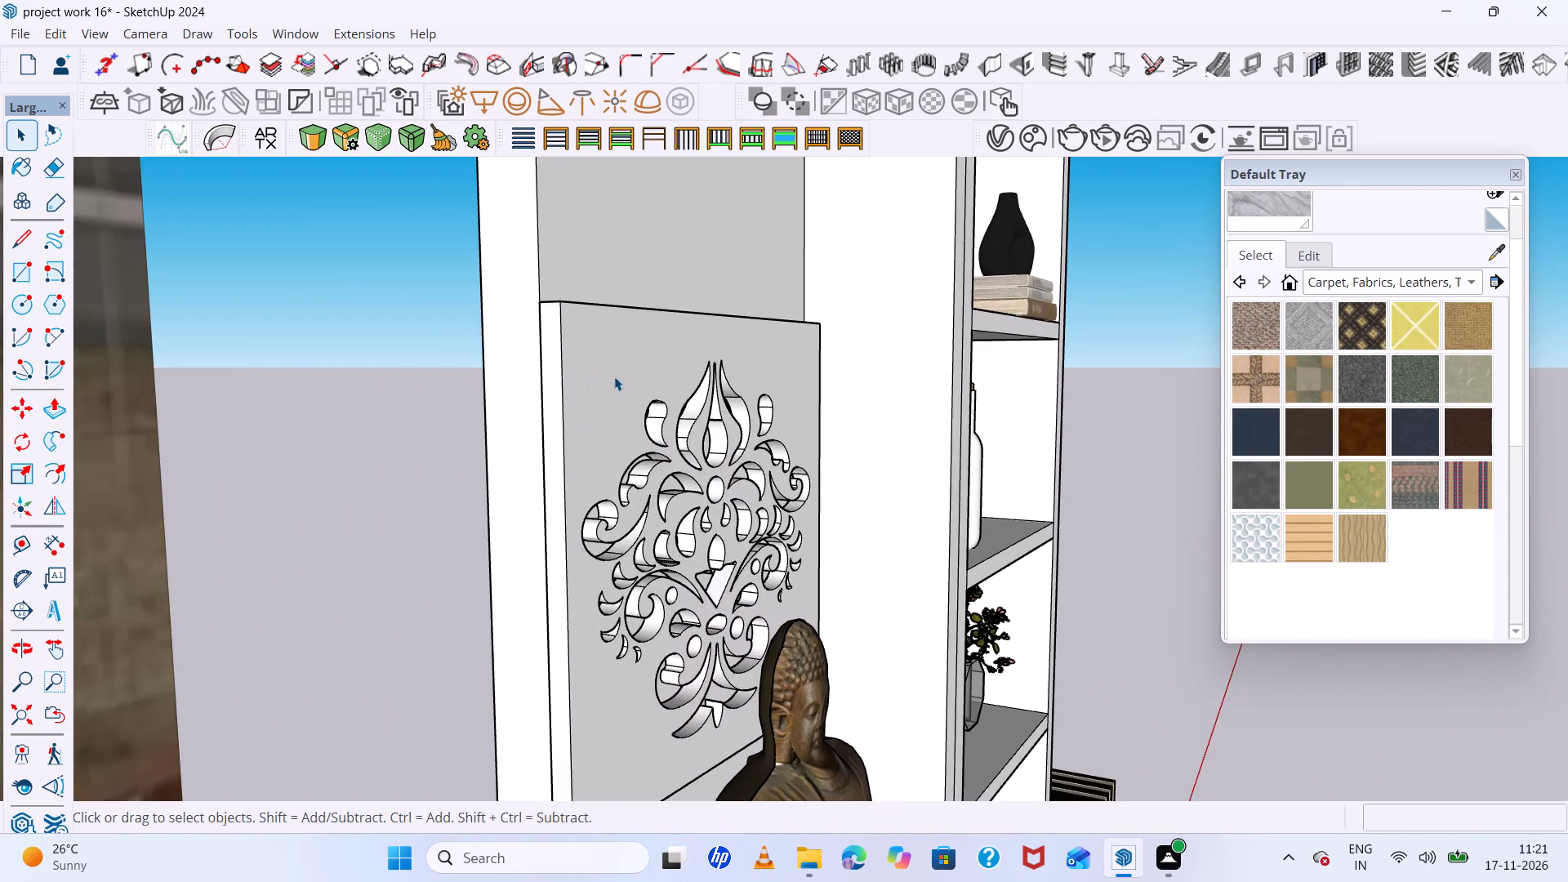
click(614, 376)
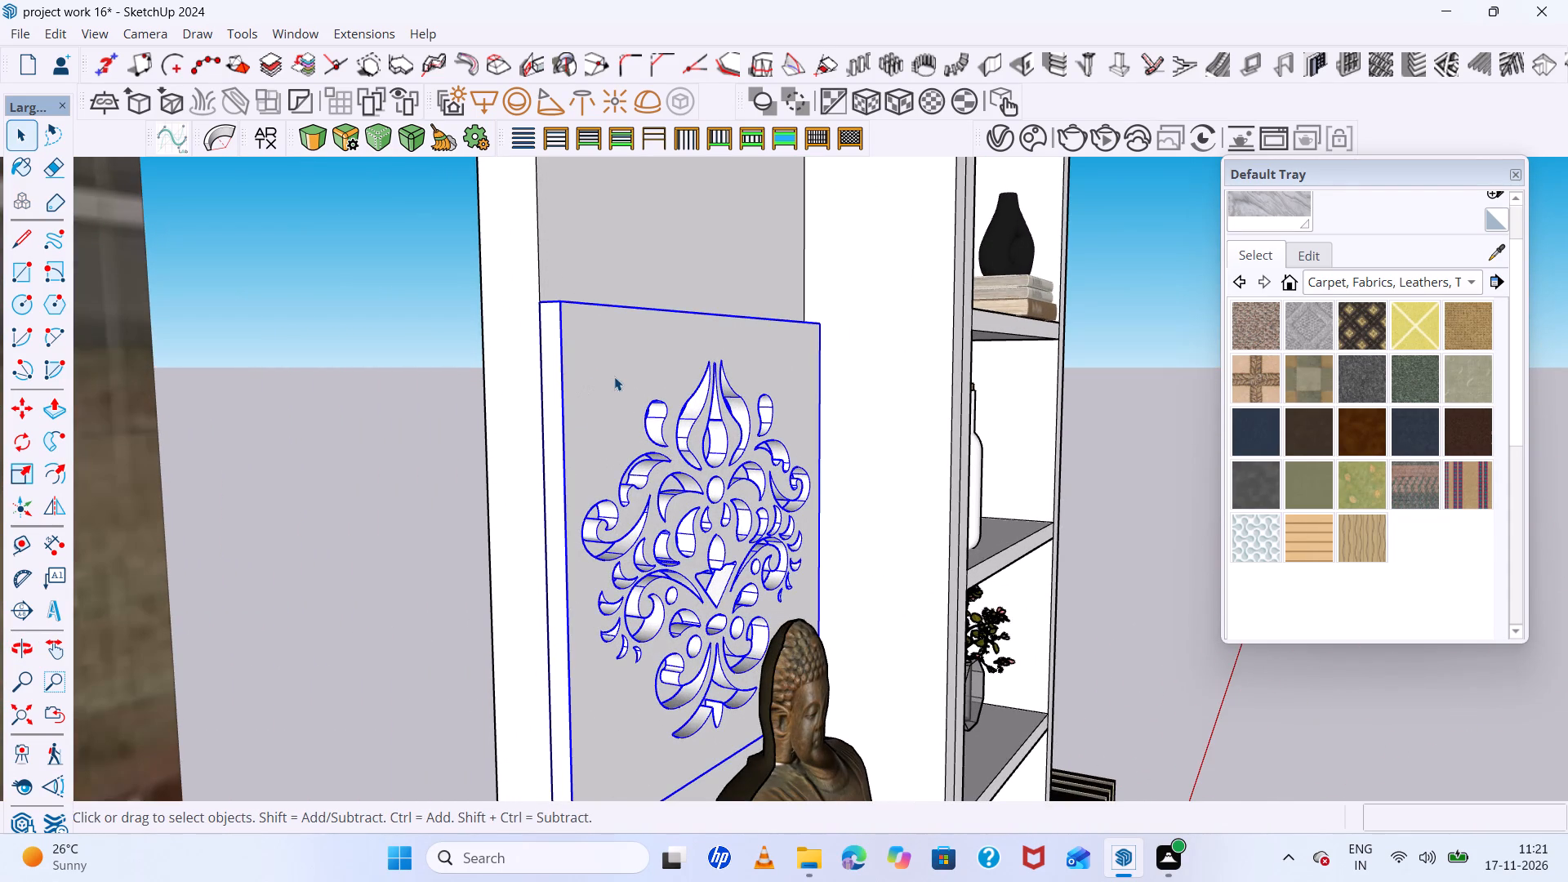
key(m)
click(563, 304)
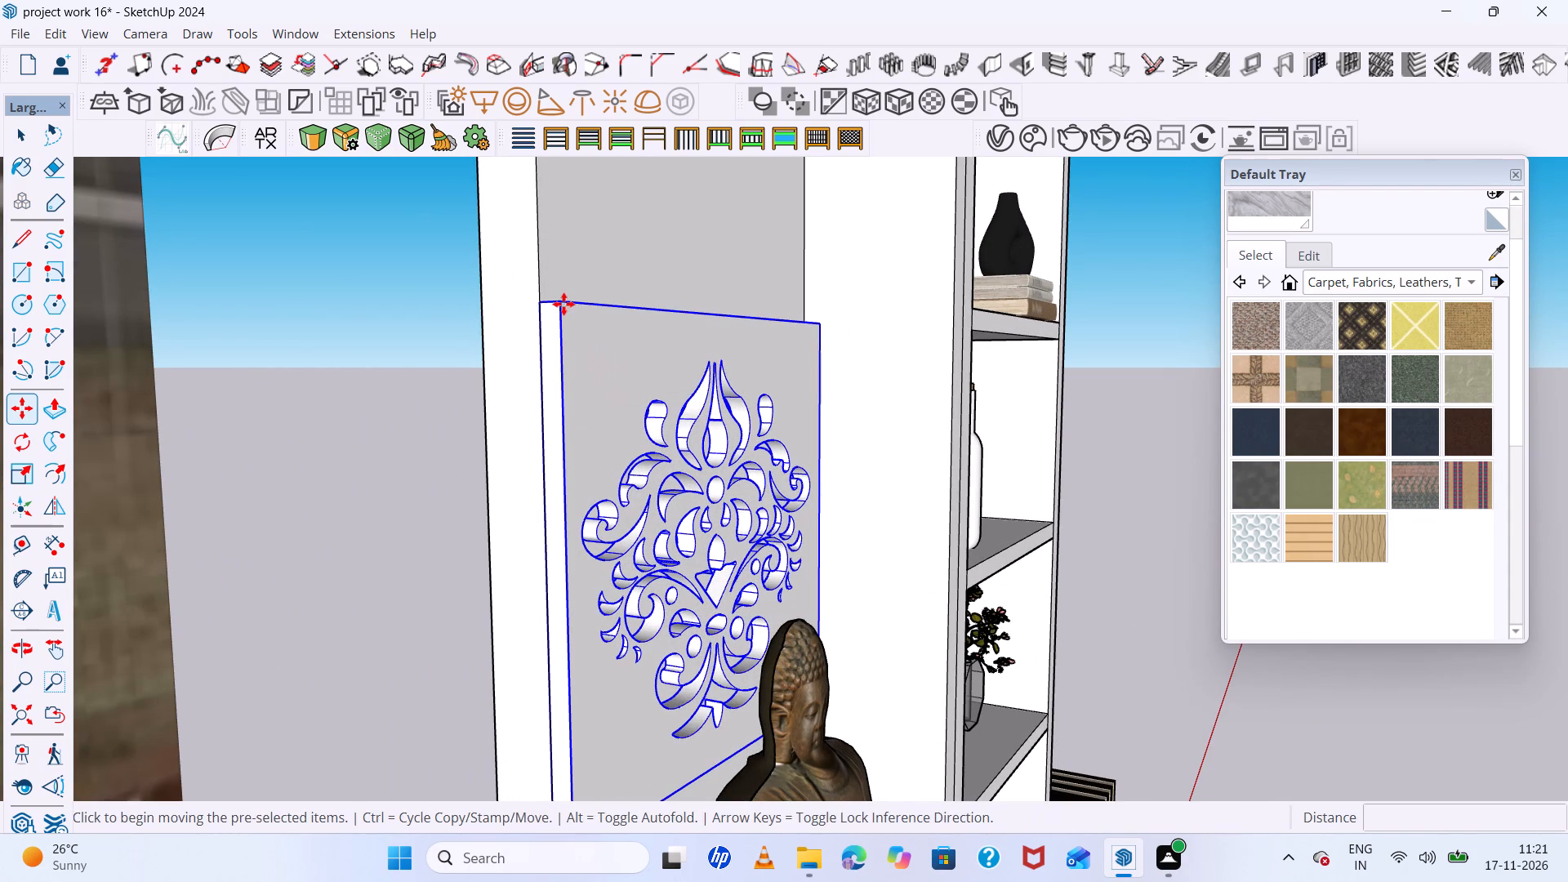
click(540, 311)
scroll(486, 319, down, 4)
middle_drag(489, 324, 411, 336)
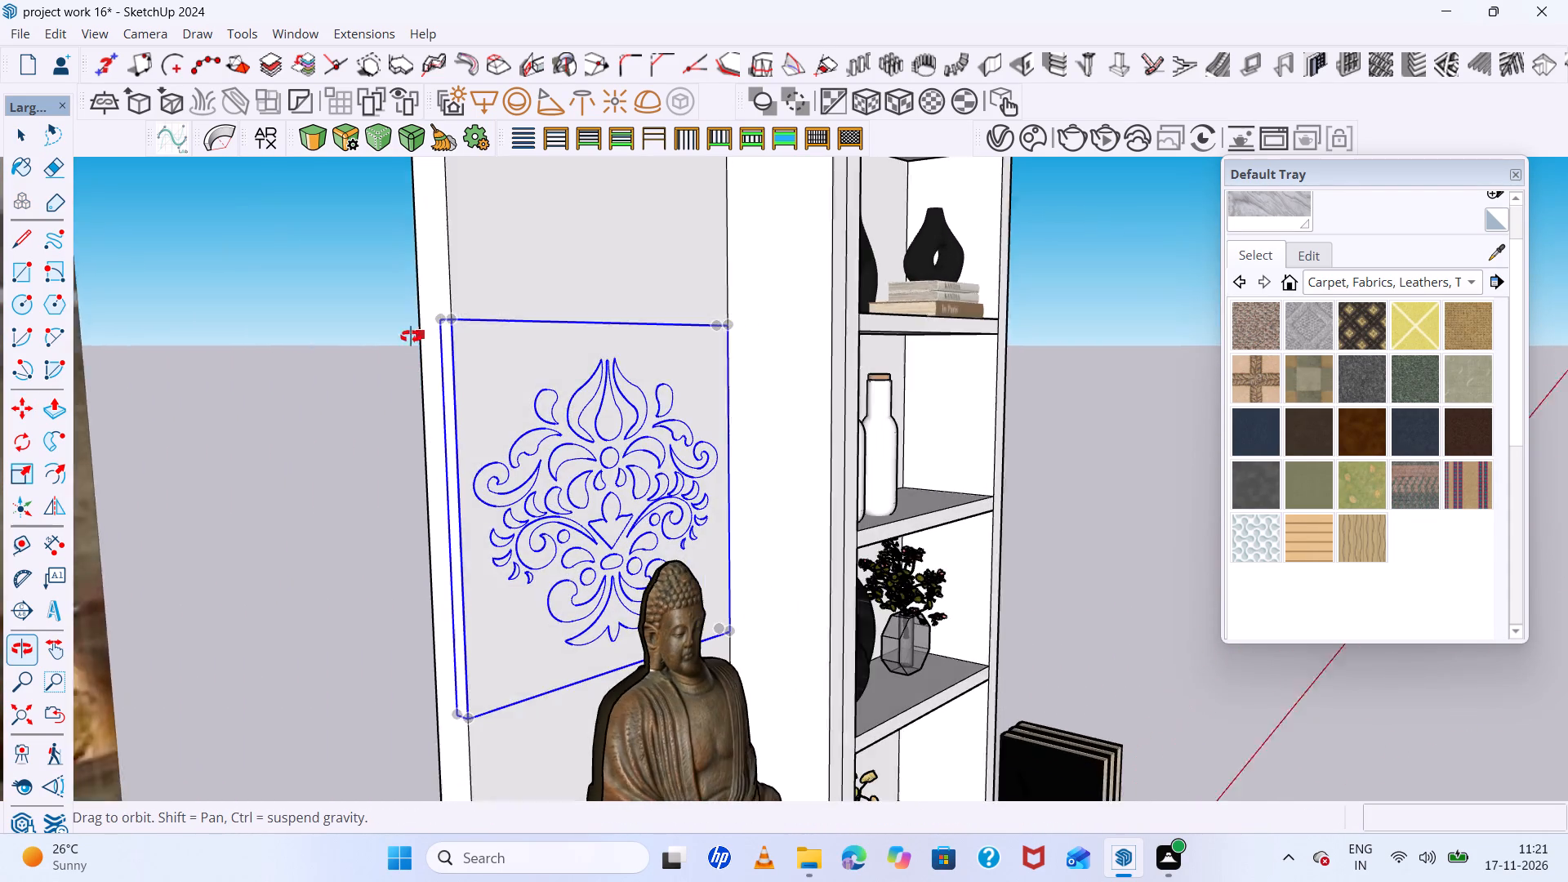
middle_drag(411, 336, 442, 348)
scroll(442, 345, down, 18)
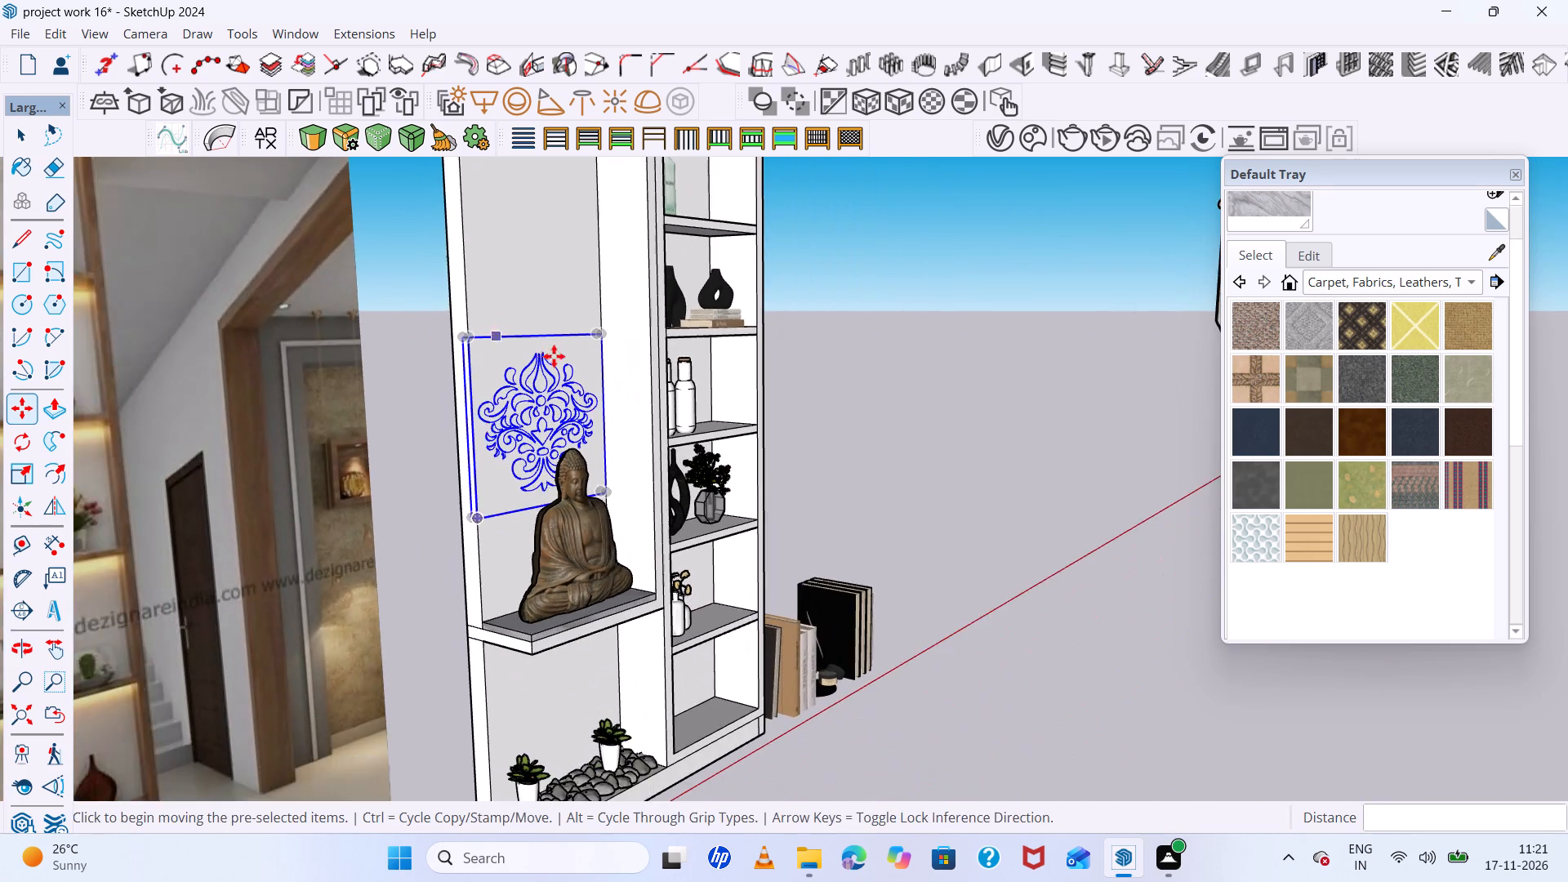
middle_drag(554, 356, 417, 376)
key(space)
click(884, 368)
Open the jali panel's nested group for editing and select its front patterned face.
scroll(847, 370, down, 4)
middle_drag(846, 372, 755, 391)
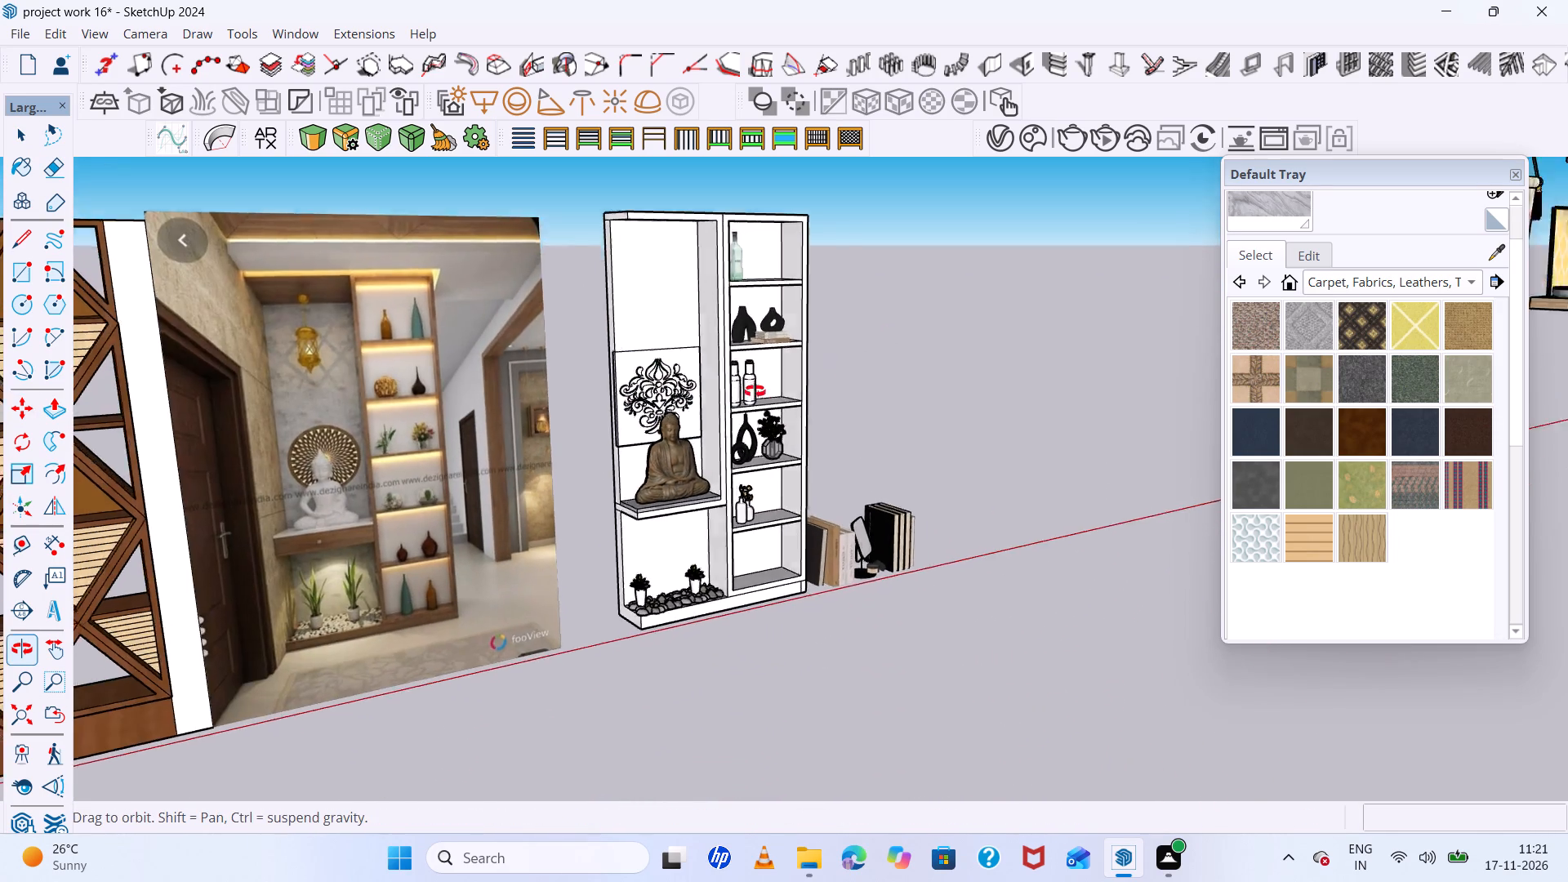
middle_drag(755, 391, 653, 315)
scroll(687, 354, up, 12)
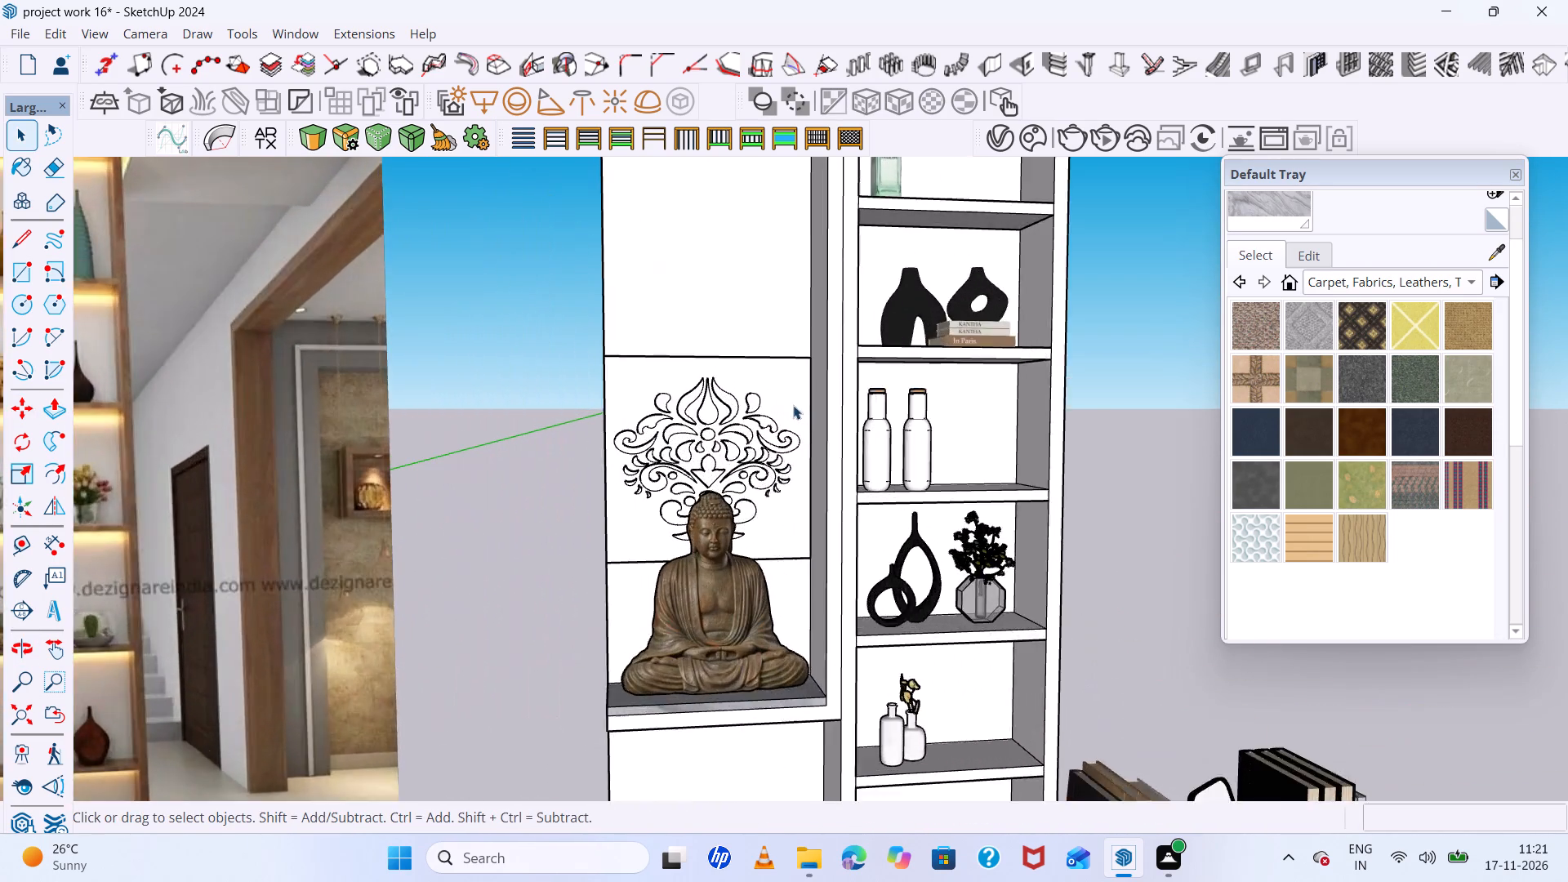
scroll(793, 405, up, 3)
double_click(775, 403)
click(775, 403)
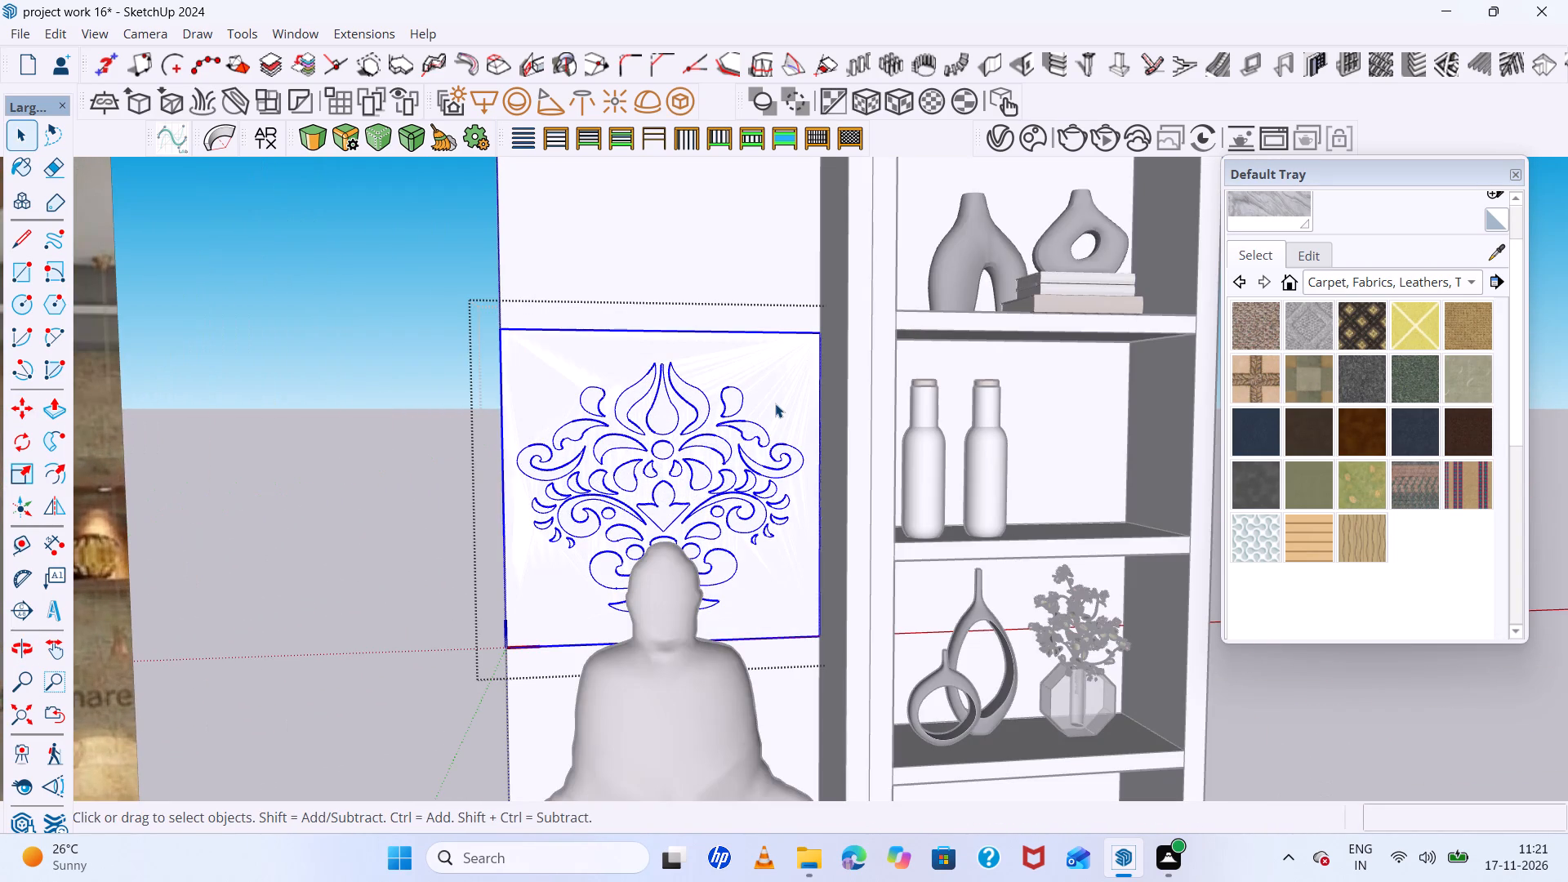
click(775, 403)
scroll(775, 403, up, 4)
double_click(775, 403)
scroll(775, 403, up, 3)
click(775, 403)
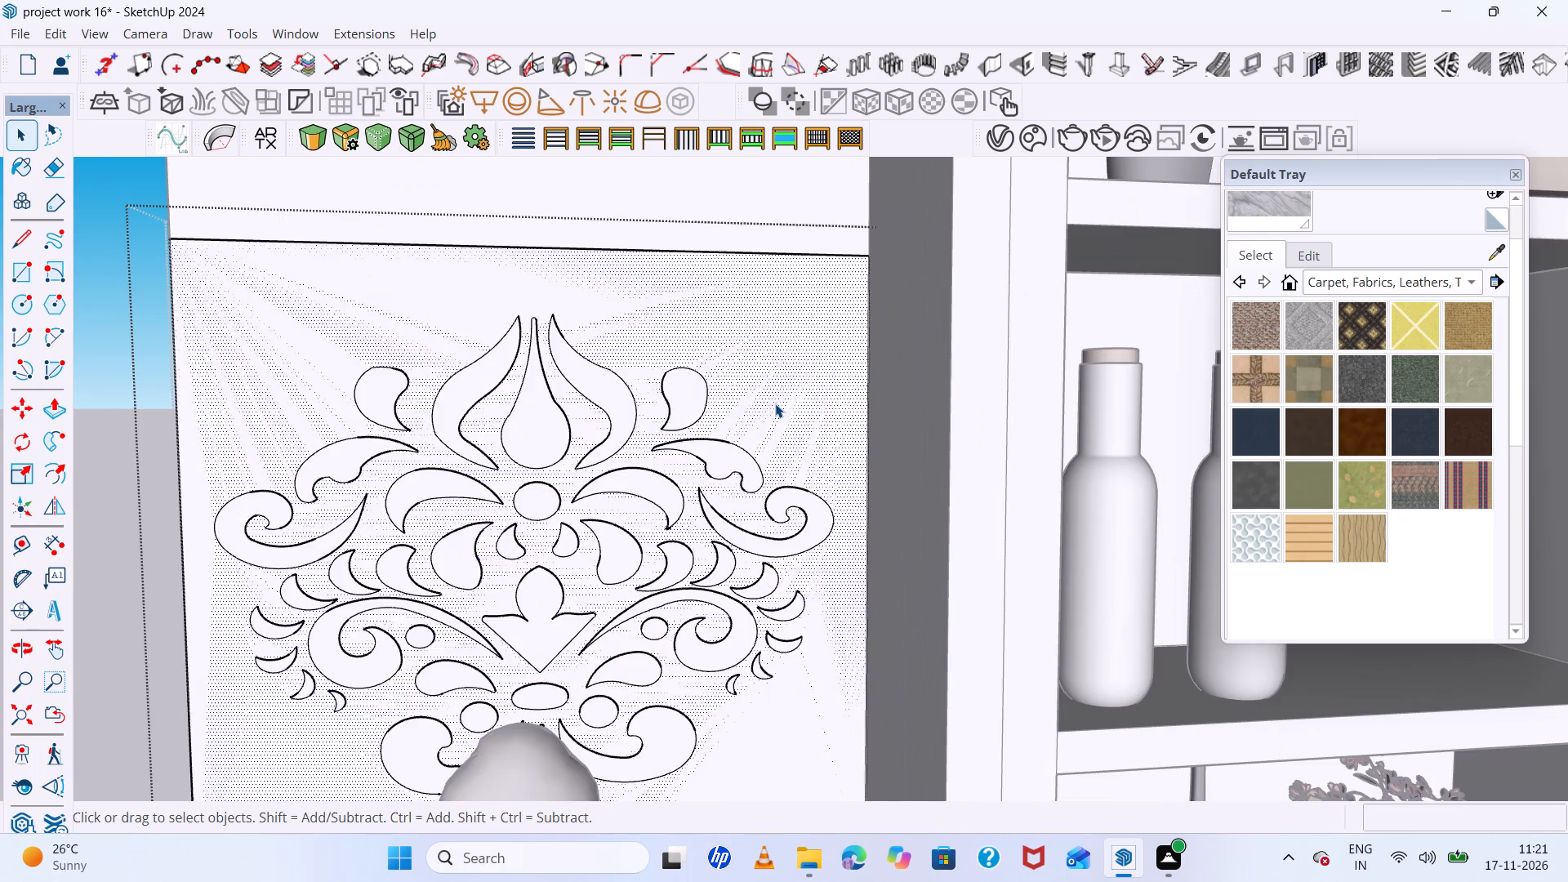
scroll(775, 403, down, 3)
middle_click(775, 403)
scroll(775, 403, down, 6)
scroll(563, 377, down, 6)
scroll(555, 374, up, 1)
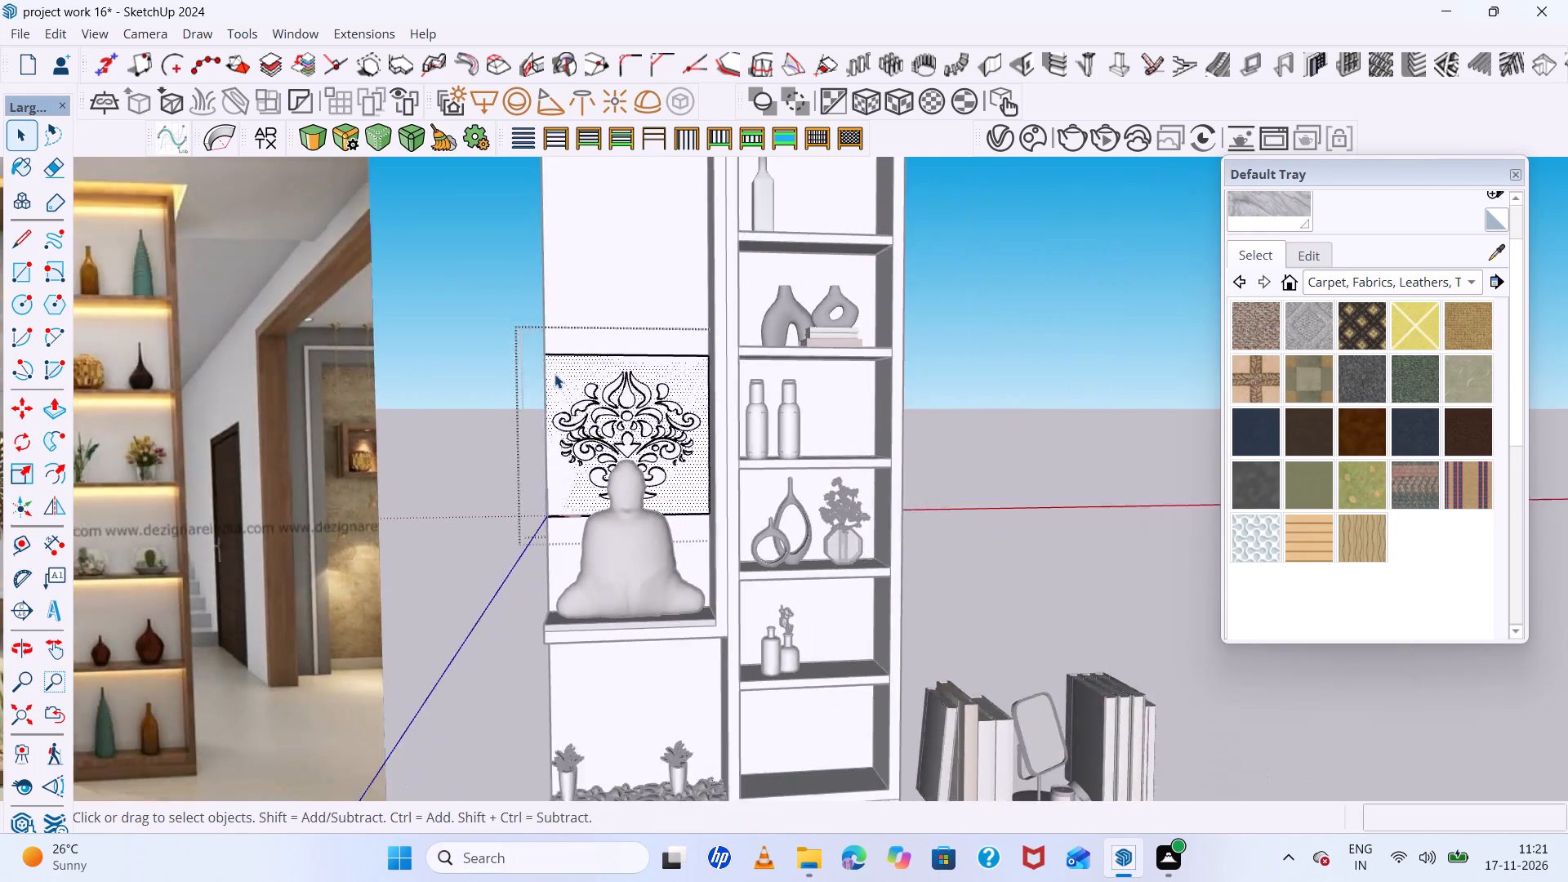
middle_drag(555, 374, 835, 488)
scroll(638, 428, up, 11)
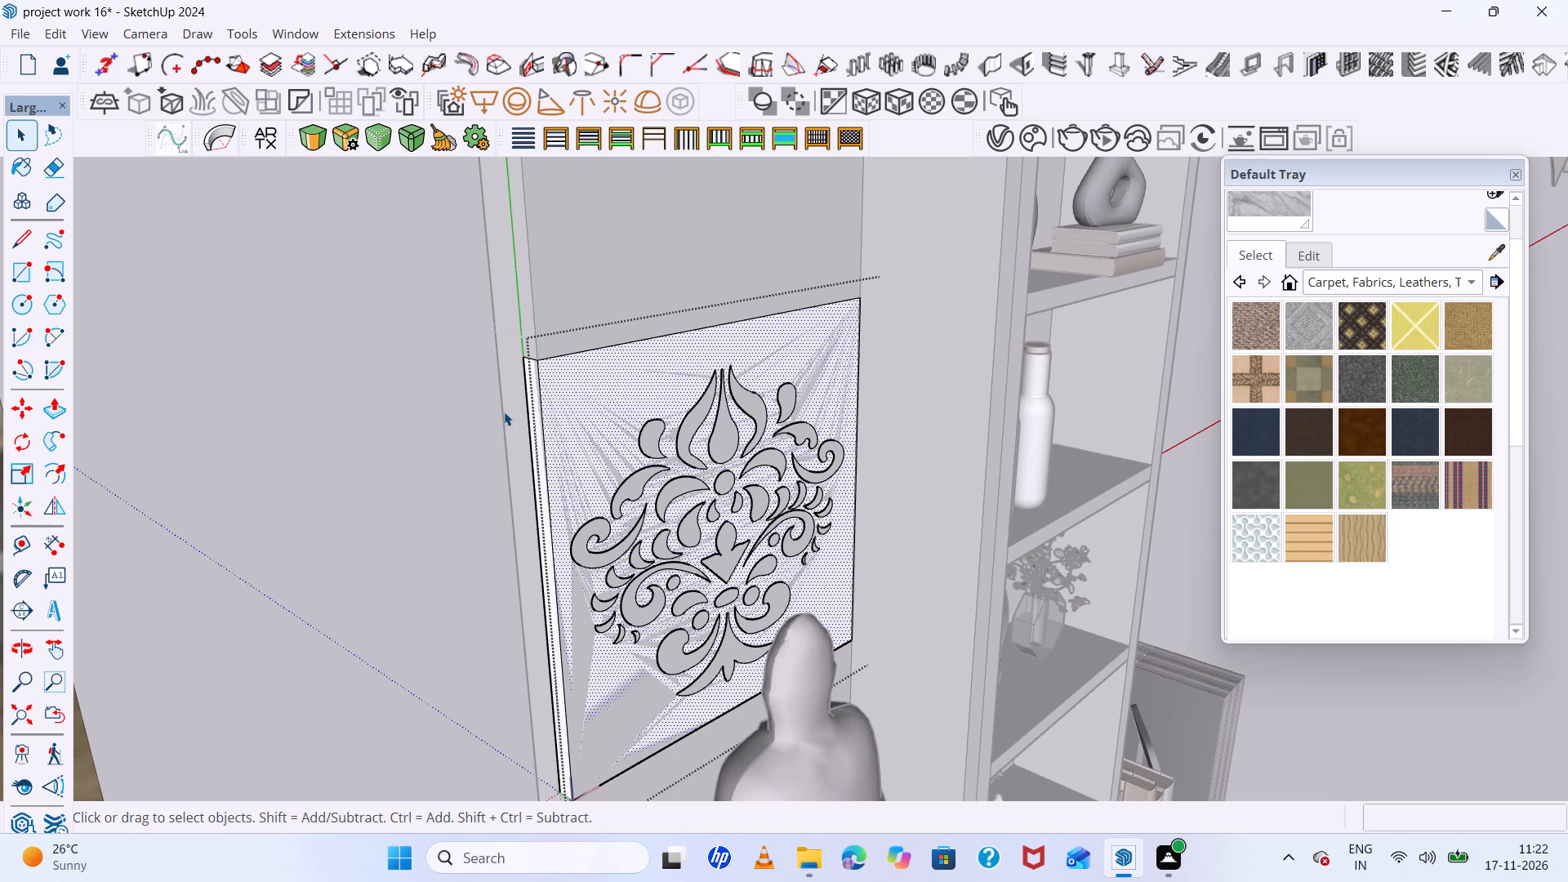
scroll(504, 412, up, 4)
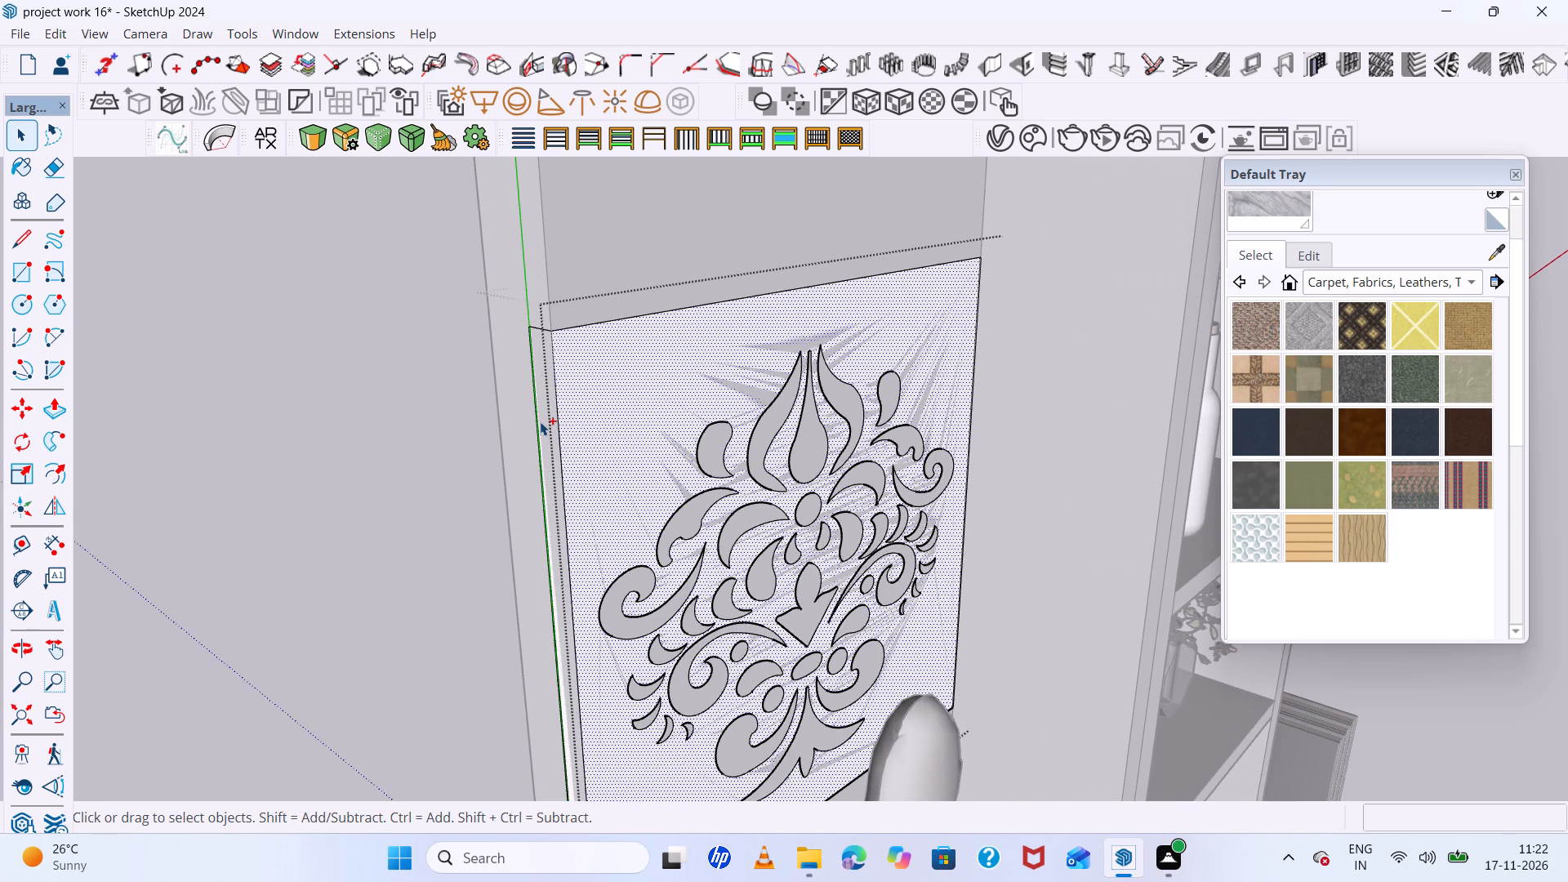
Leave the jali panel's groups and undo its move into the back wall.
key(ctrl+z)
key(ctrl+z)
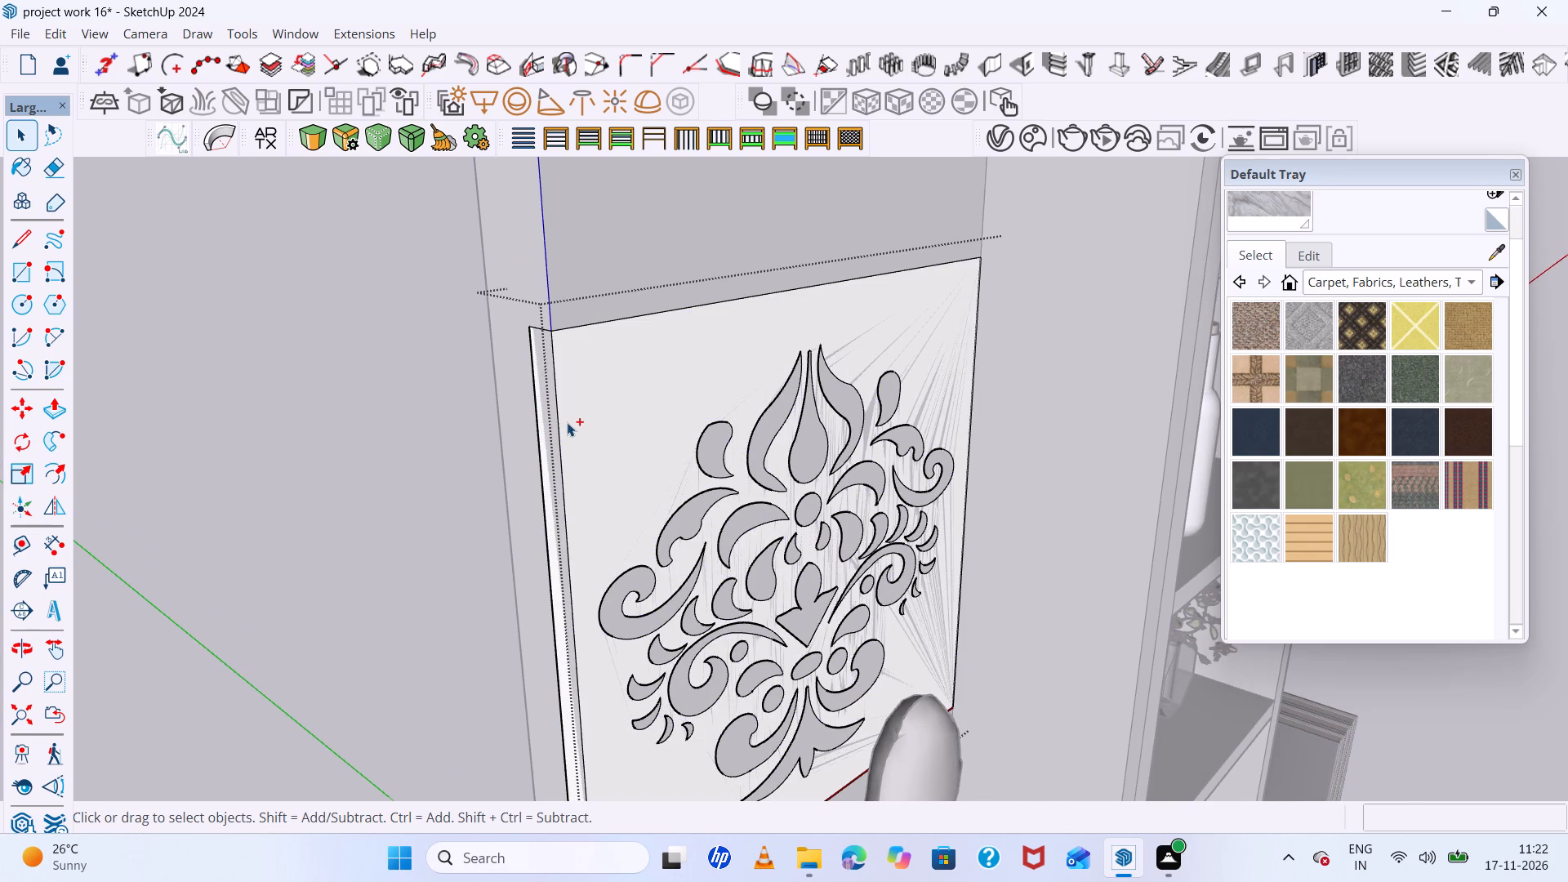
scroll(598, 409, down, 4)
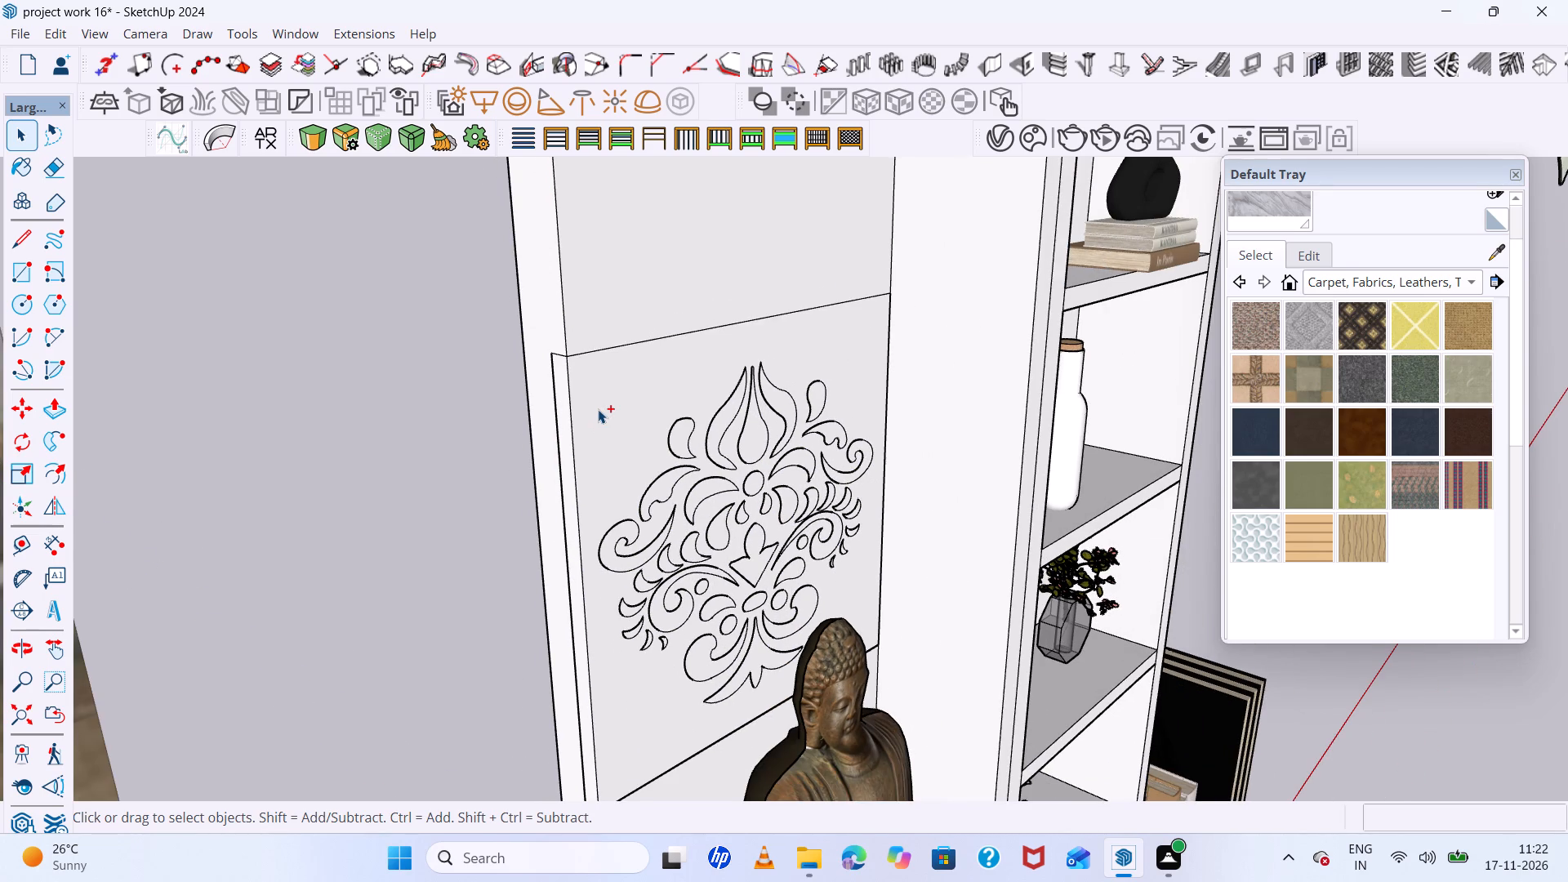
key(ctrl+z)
Open the jali panel's nested group and copy its front patterned face.
scroll(598, 409, up, 4)
triple_click(719, 404)
scroll(719, 404, up, 4)
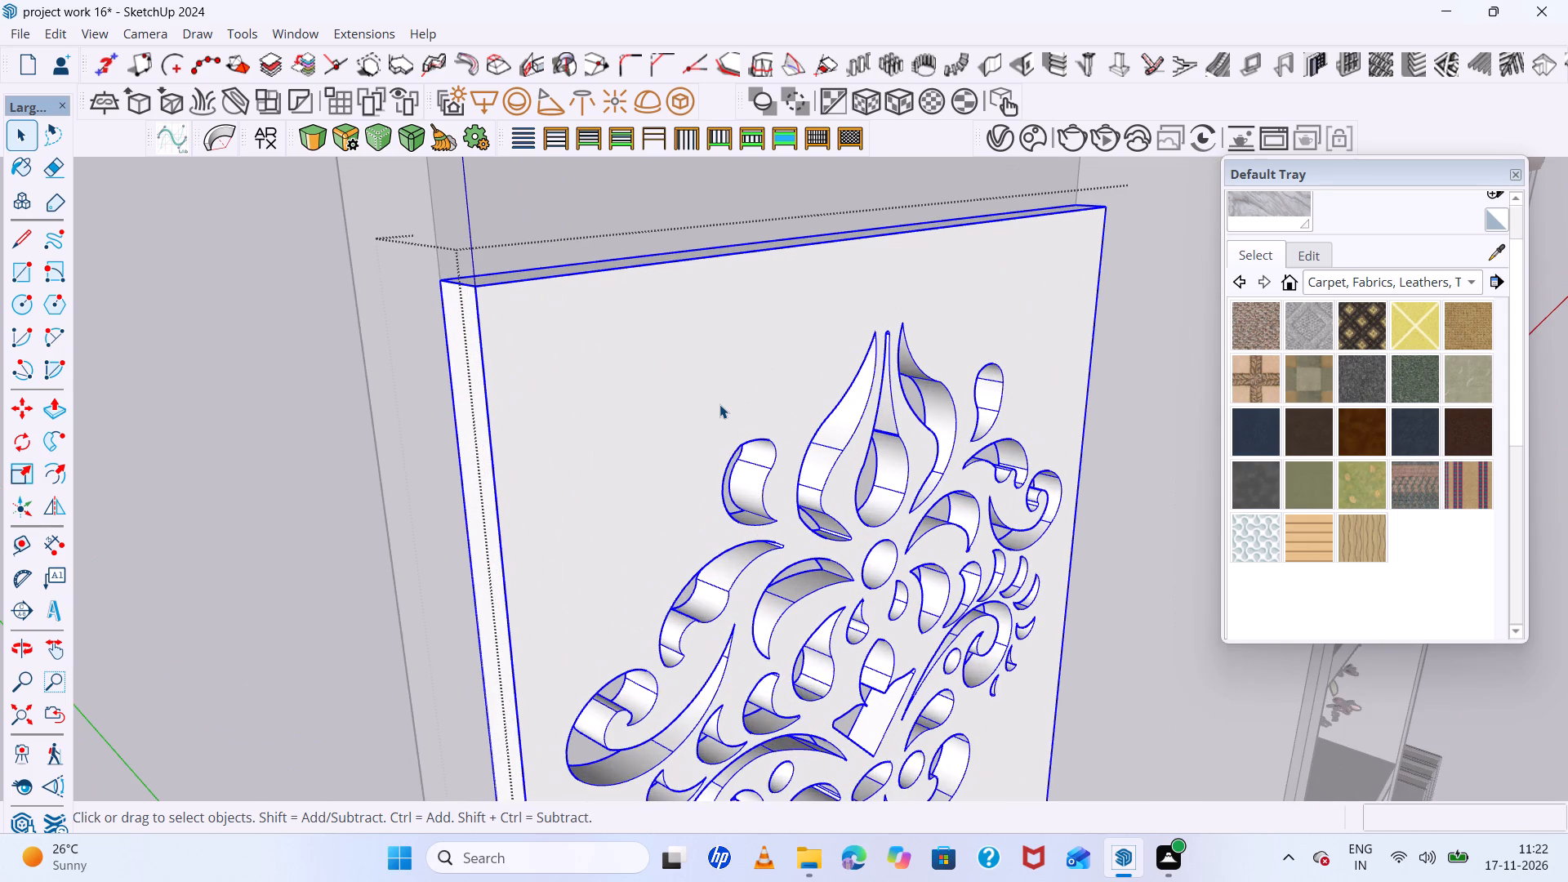
click(719, 404)
click(668, 403)
scroll(668, 403, up, 4)
double_click(668, 403)
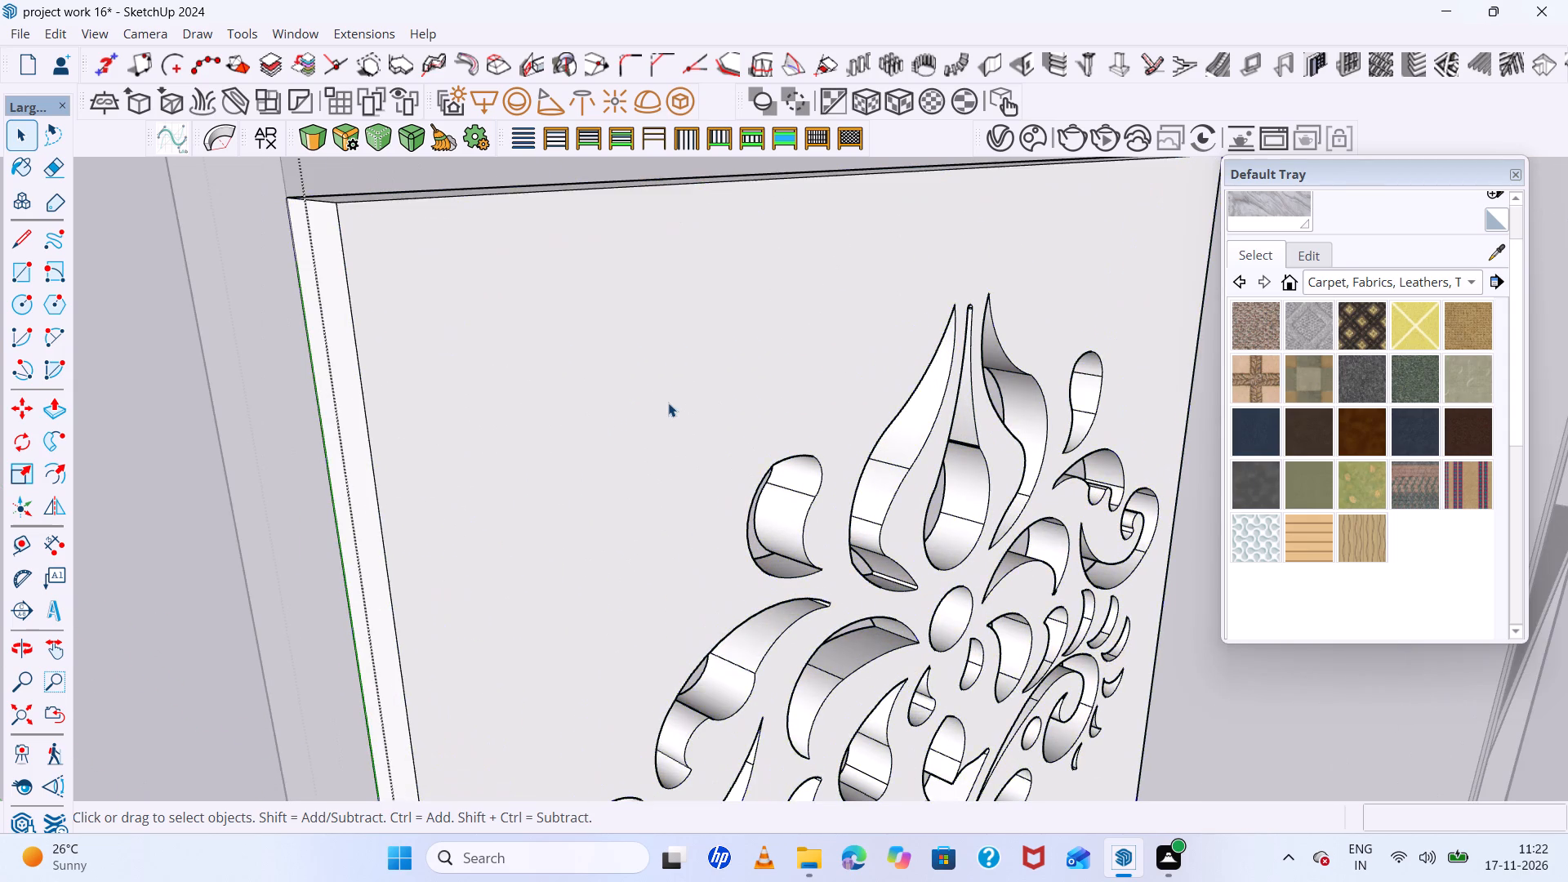
scroll(668, 403, up, 4)
click(668, 403)
scroll(668, 403, down, 11)
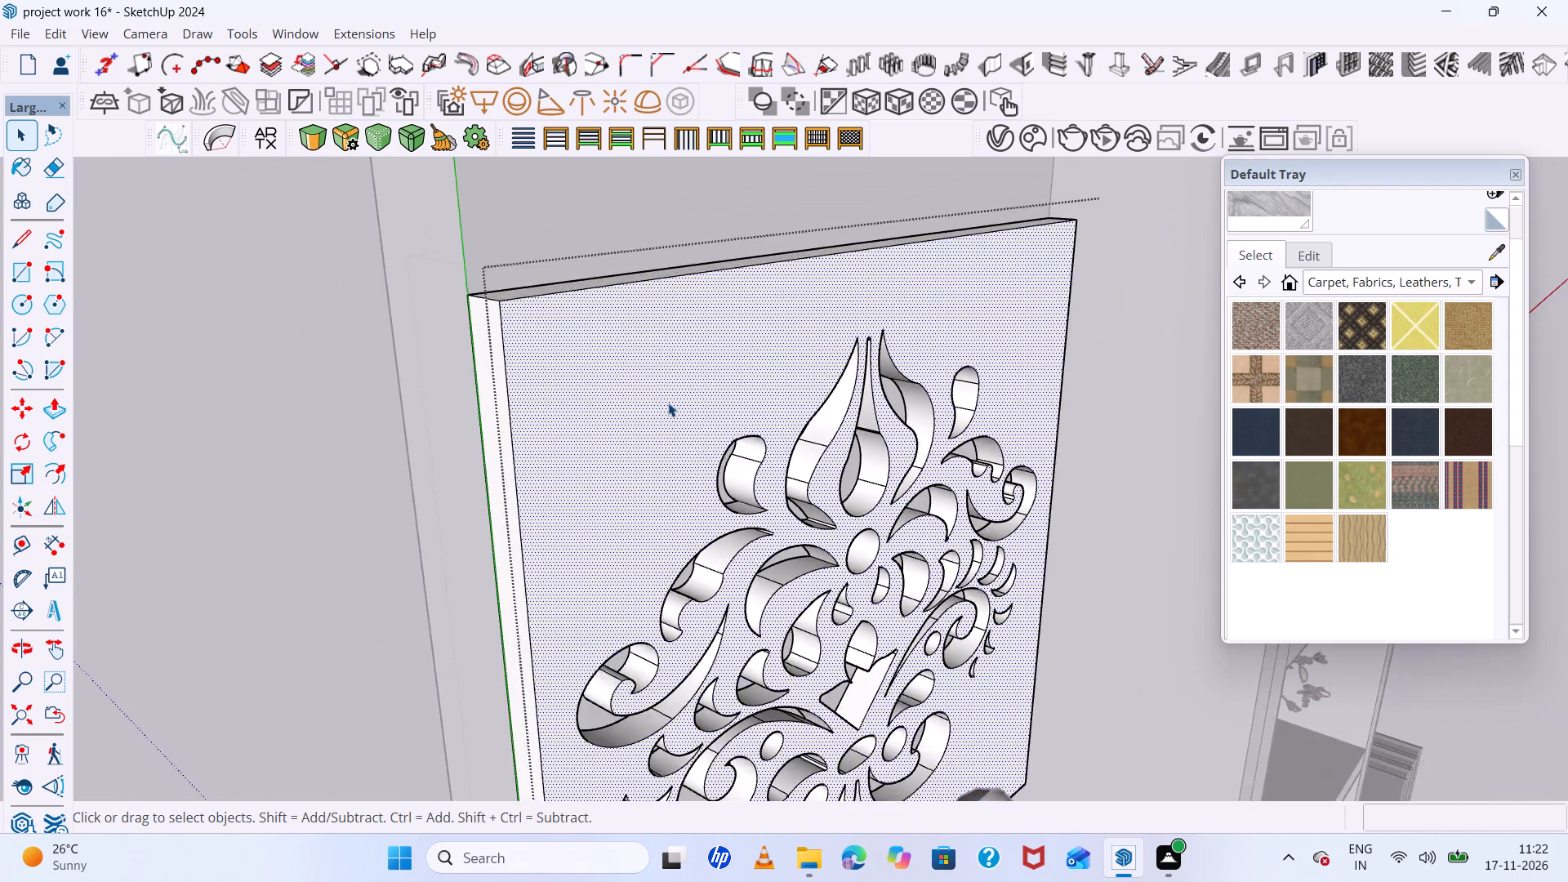
scroll(668, 403, down, 8)
key(ctrl+c)
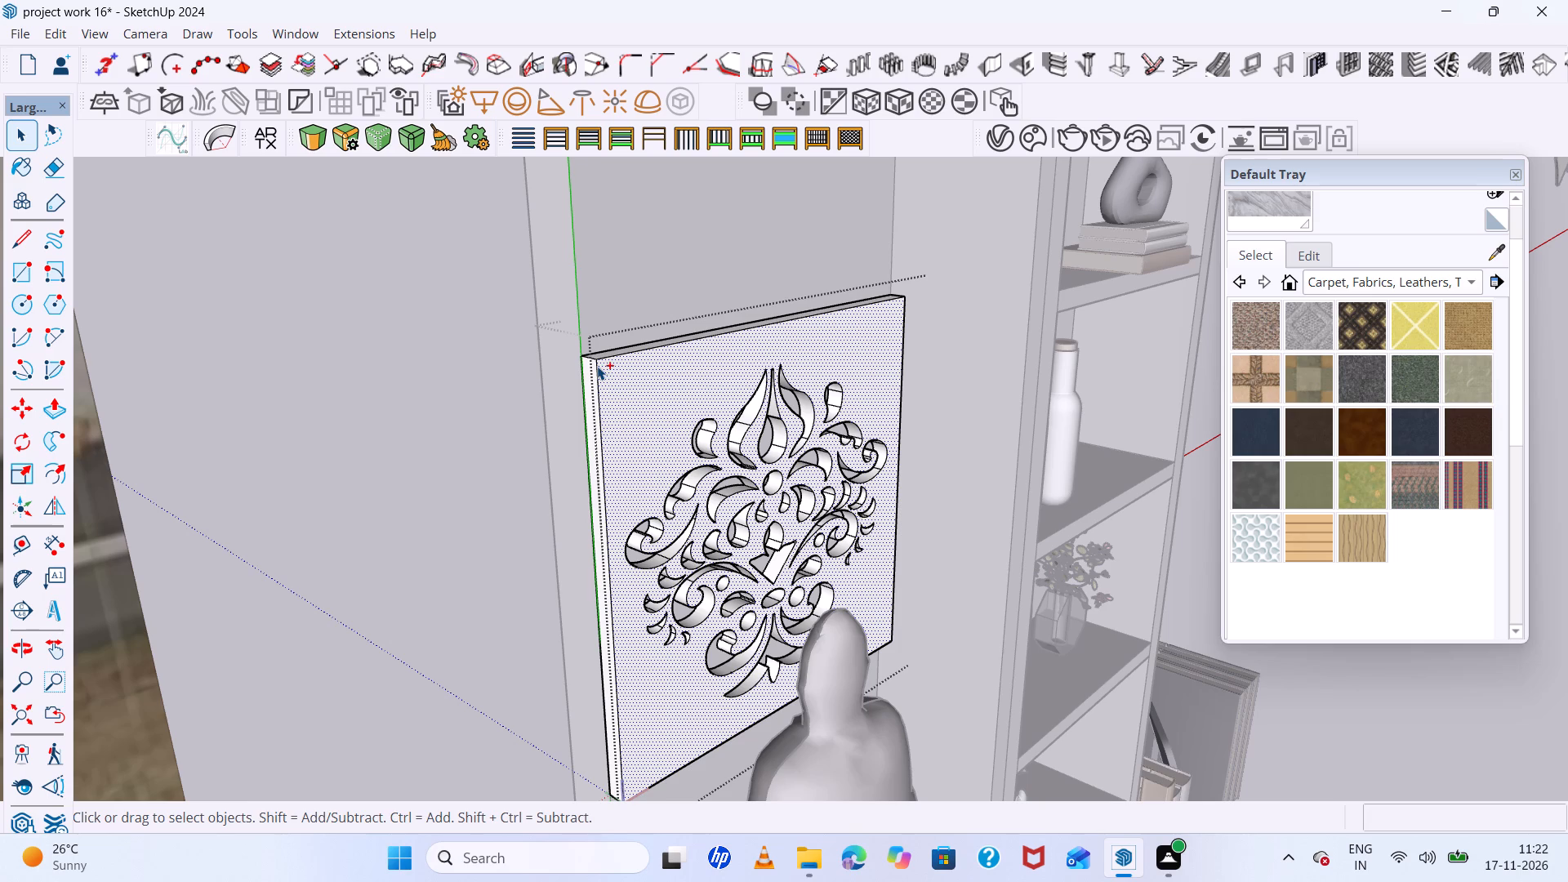
key(ctrl+c)
Leave the inner group and paste the copied jali face flat on the ground beside the books.
scroll(597, 367, down, 10)
scroll(640, 434, up, 1)
middle_drag(640, 434, 426, 399)
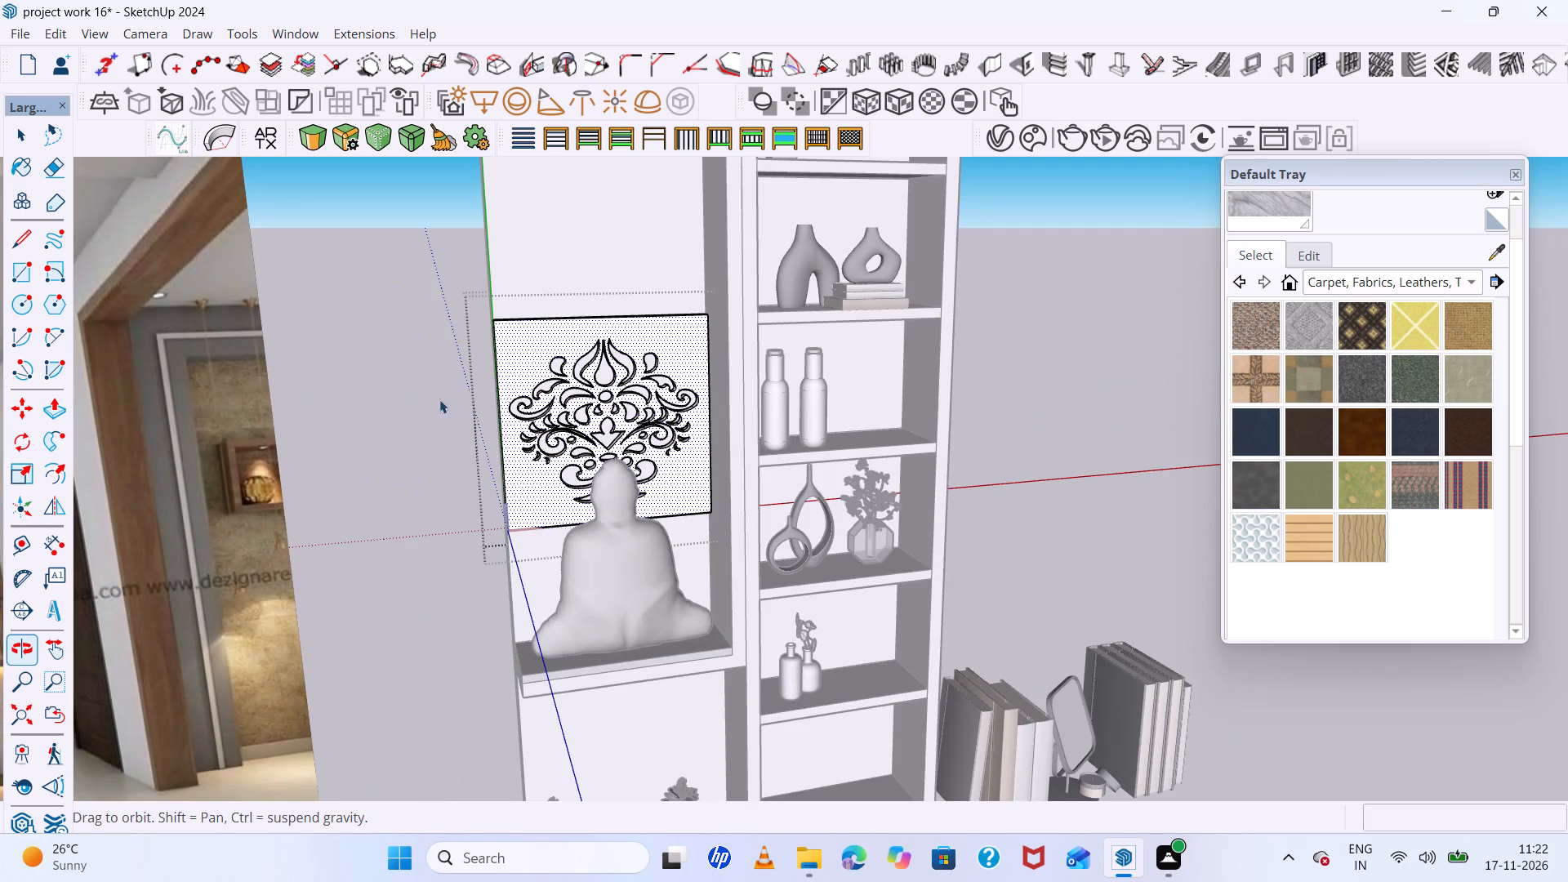
click(1036, 422)
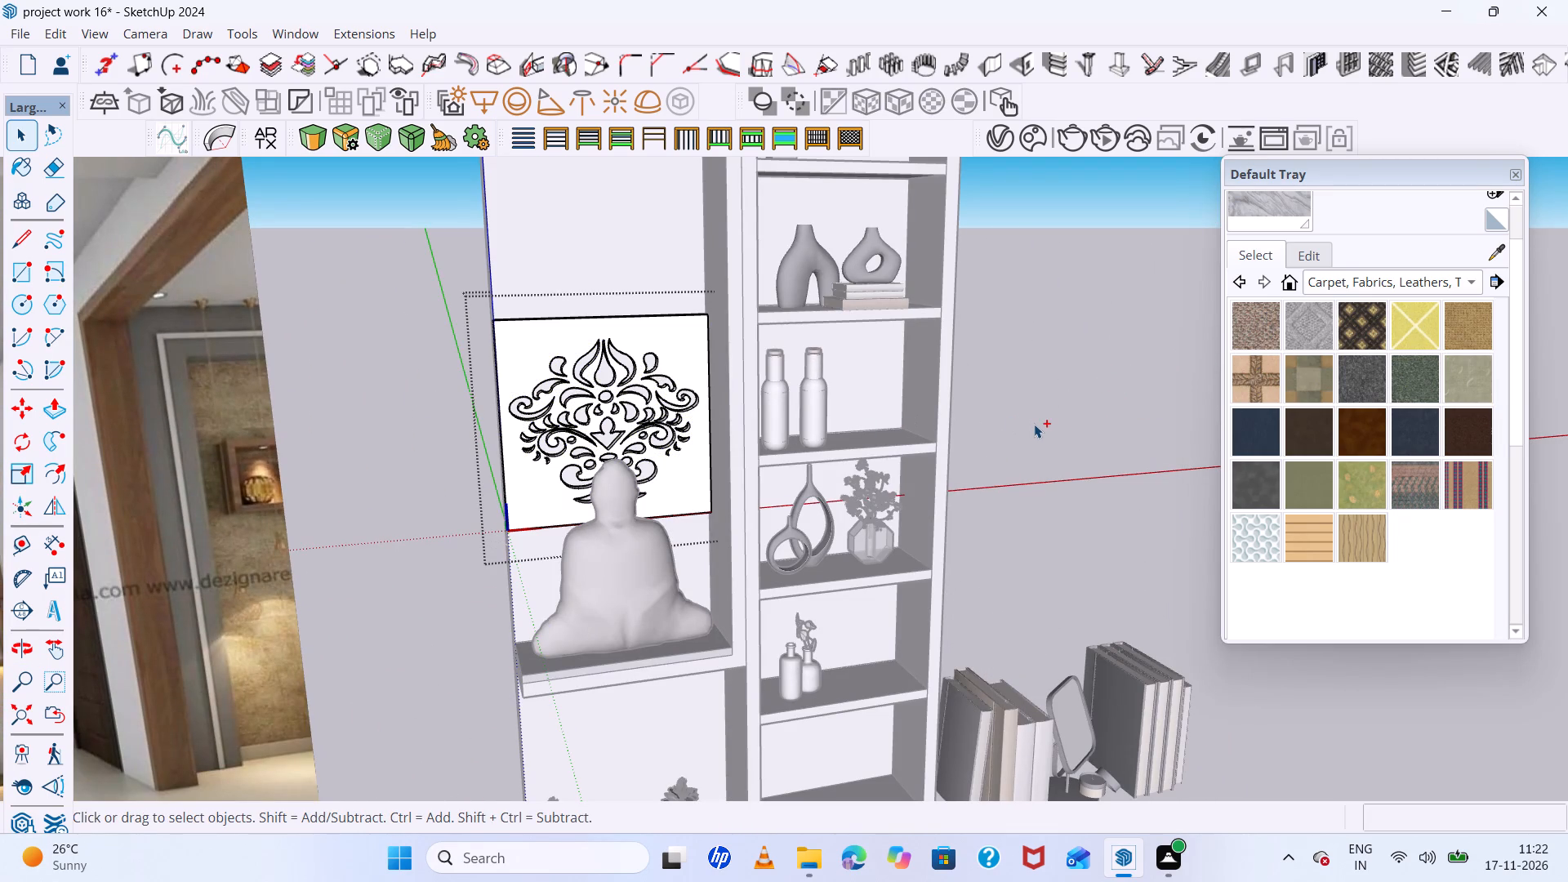
key(ctrl+v)
scroll(1002, 434, down, 20)
scroll(1002, 434, down, 3)
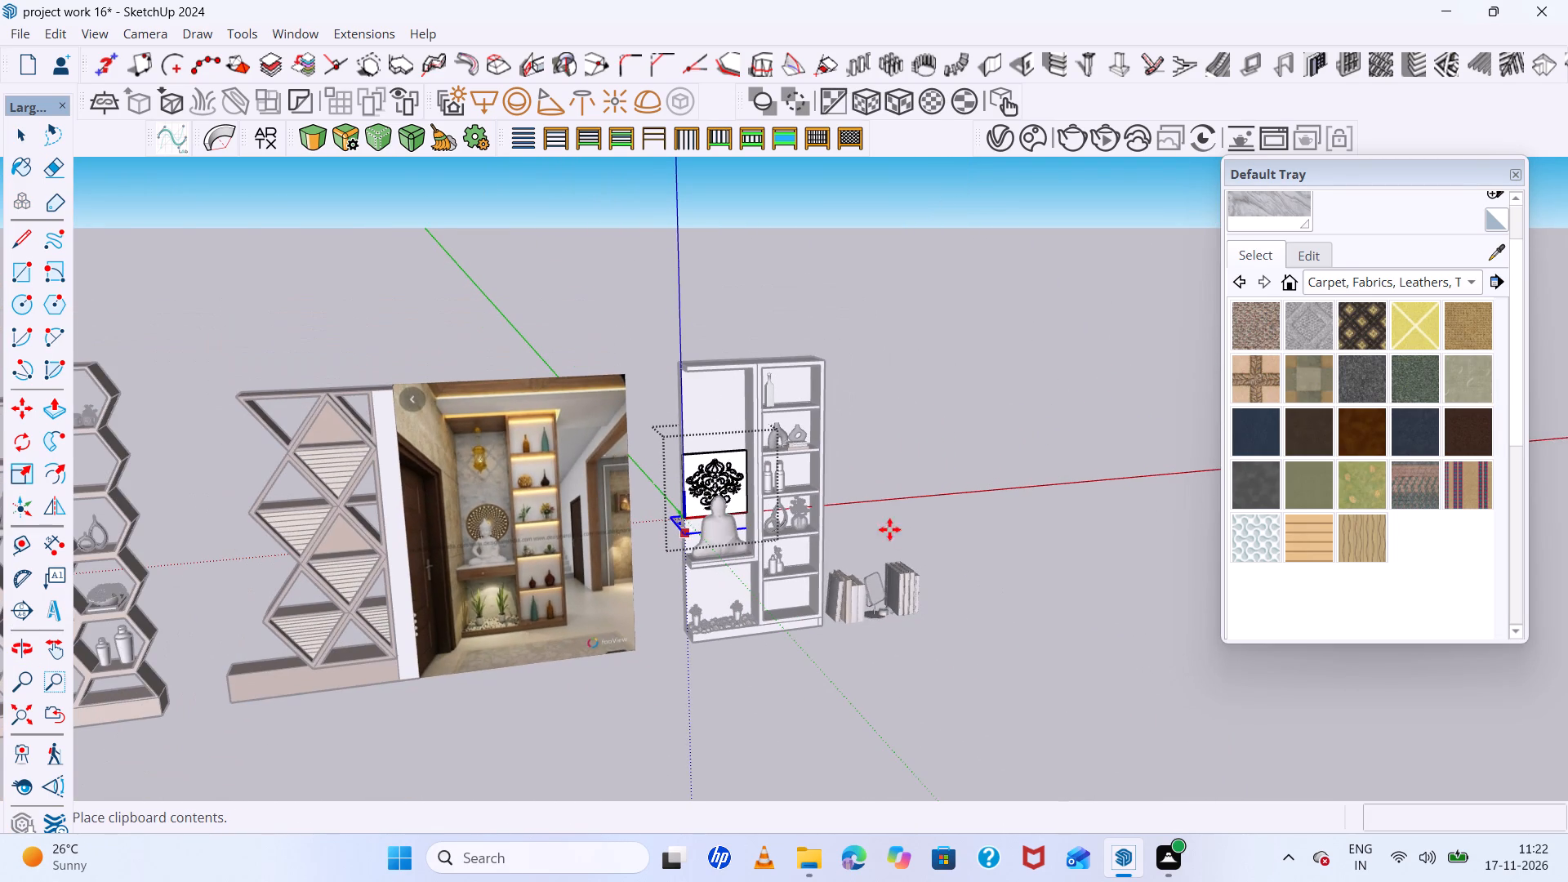
scroll(943, 501, down, 5)
middle_drag(943, 501, 939, 472)
scroll(982, 475, up, 5)
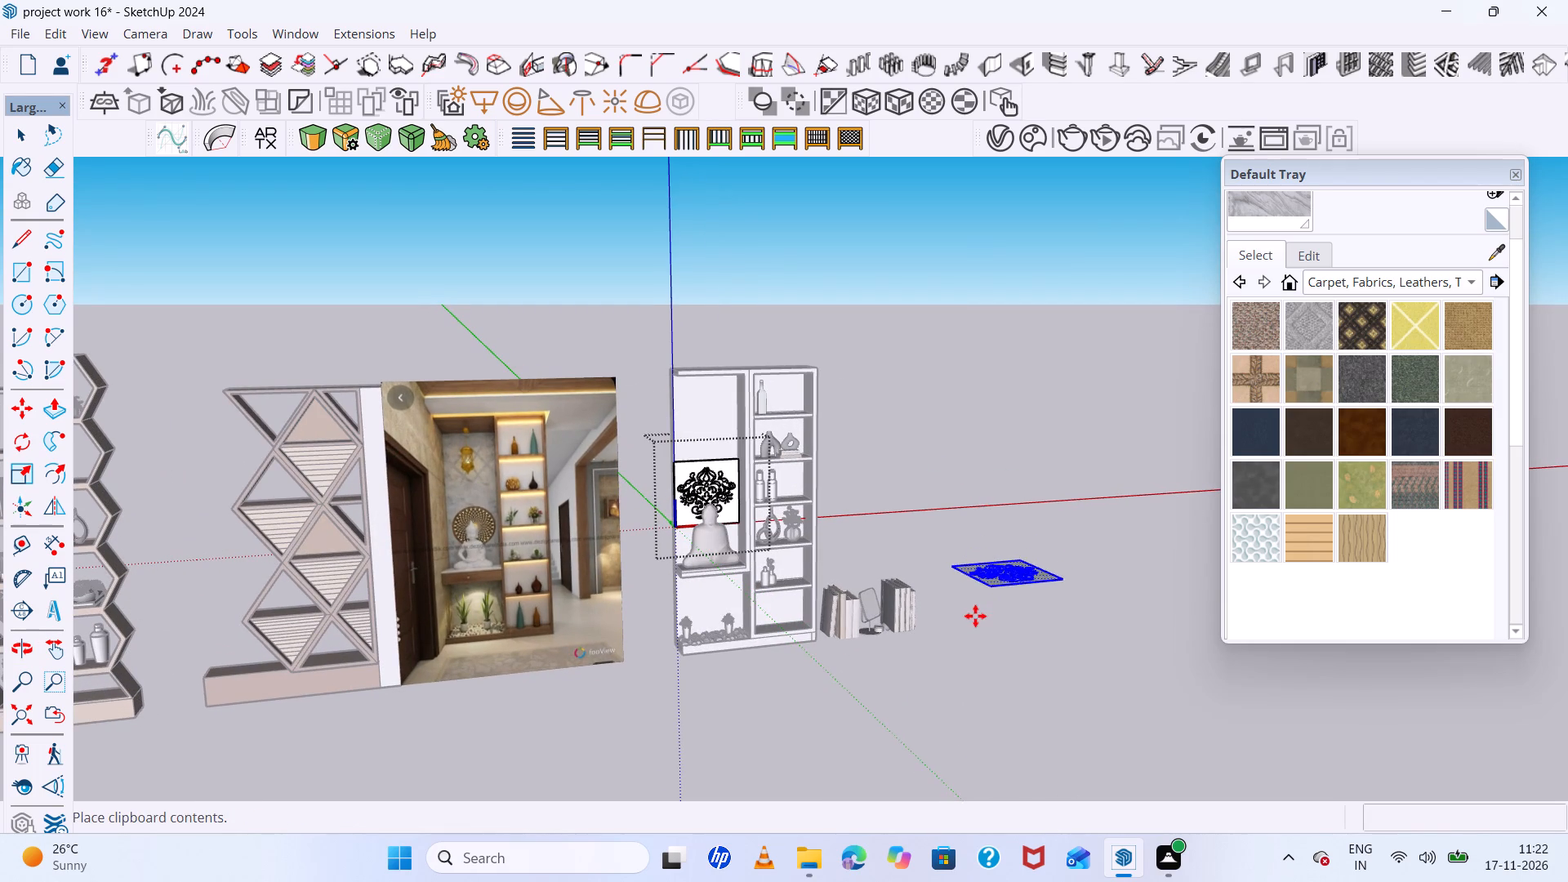
click(969, 622)
key(space)
scroll(973, 567, up, 5)
click(966, 554)
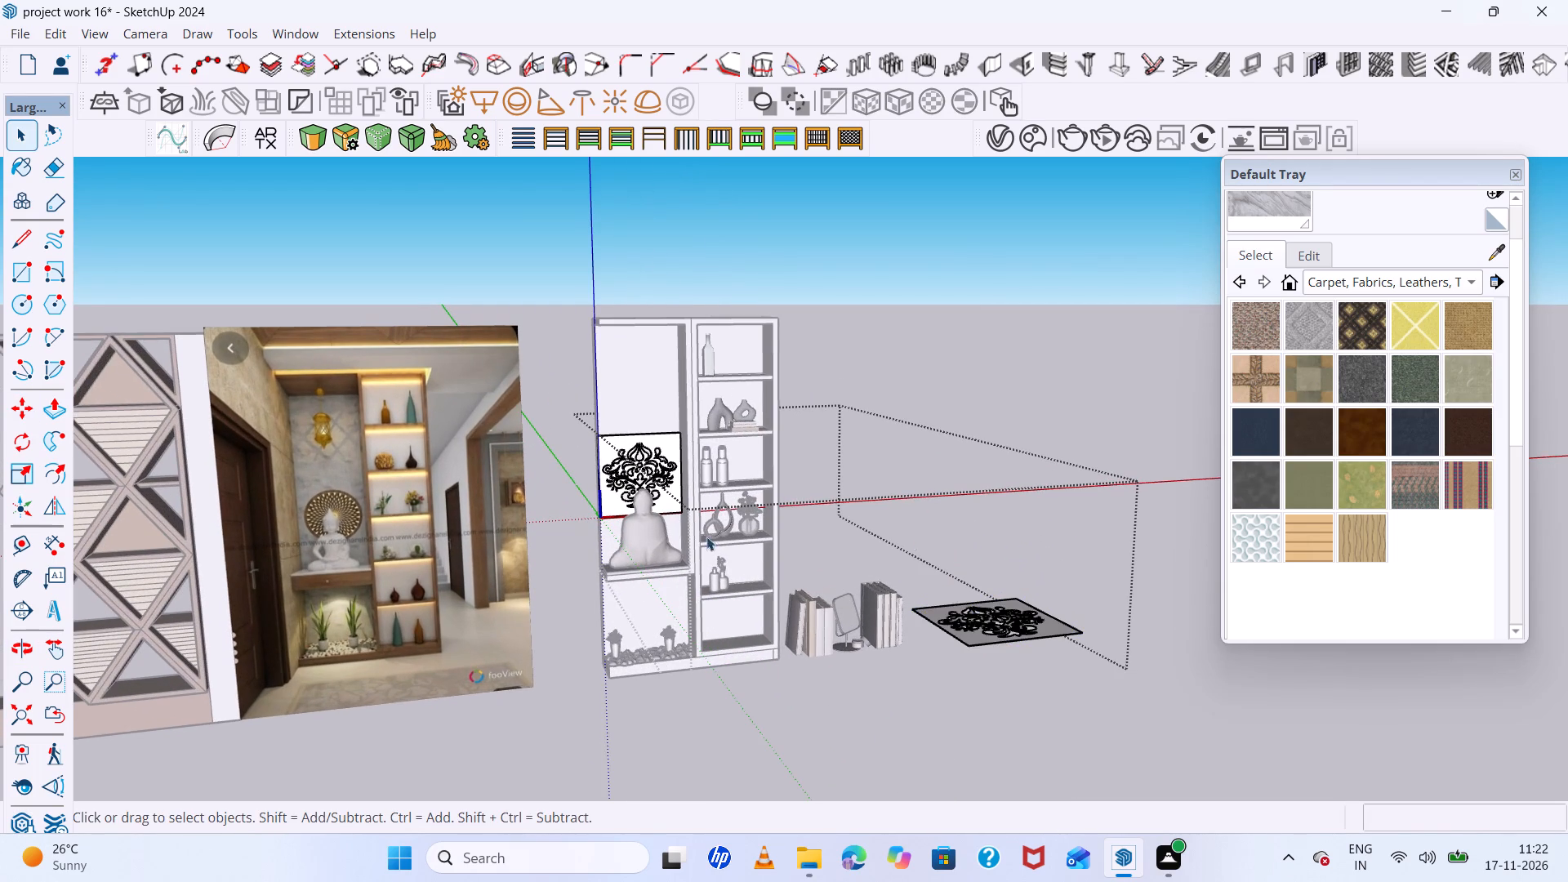
Delete the original thick jali panel behind the Buddha statue.
scroll(684, 531, up, 4)
click(643, 425)
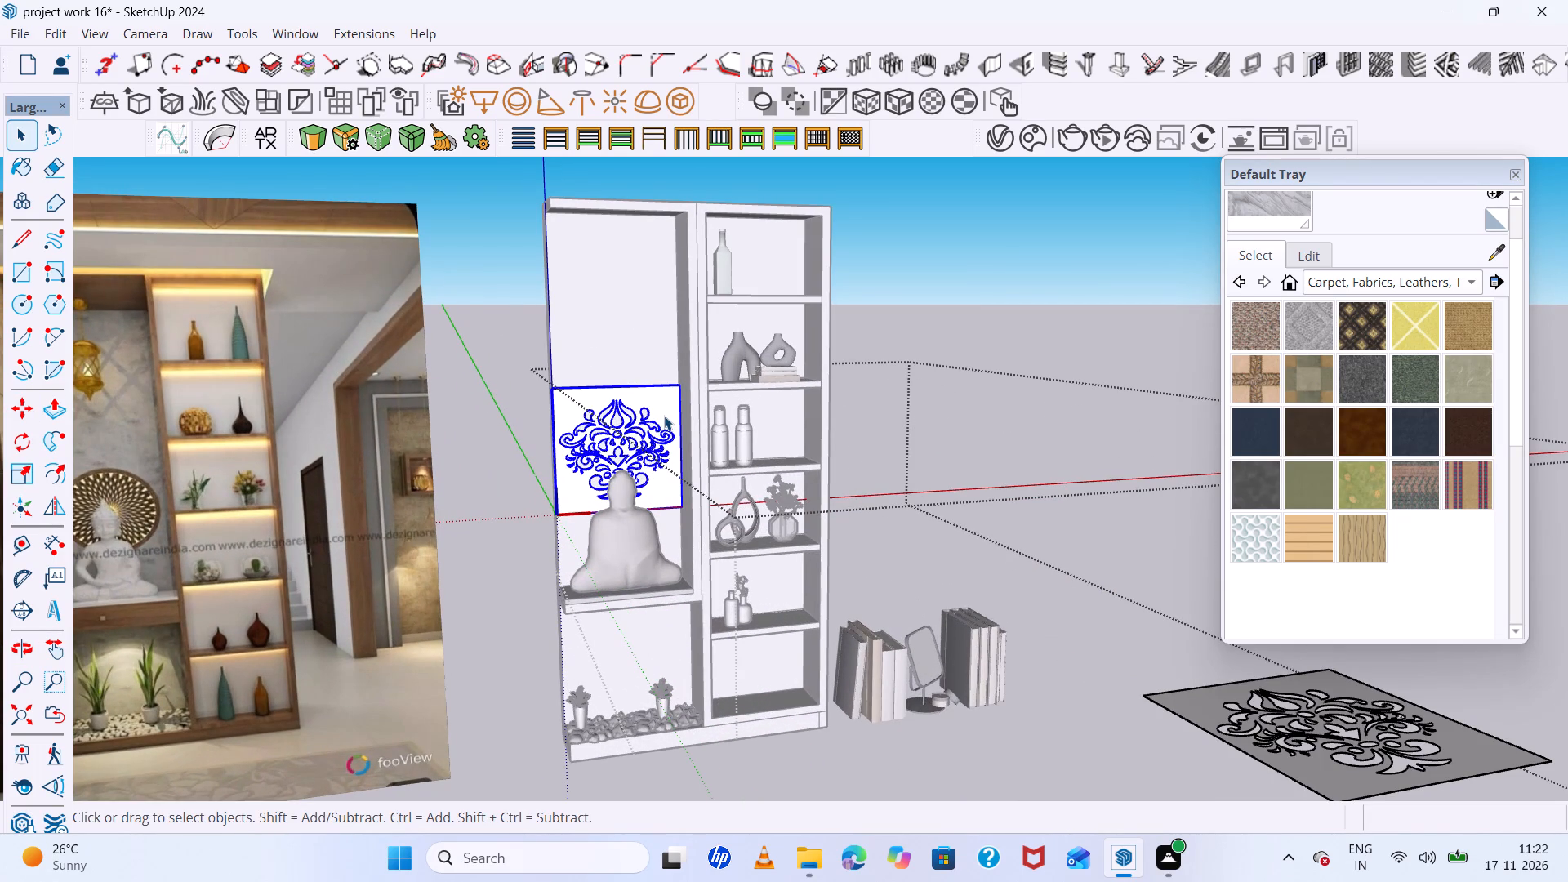
key(Delete)
scroll(606, 420, down, 5)
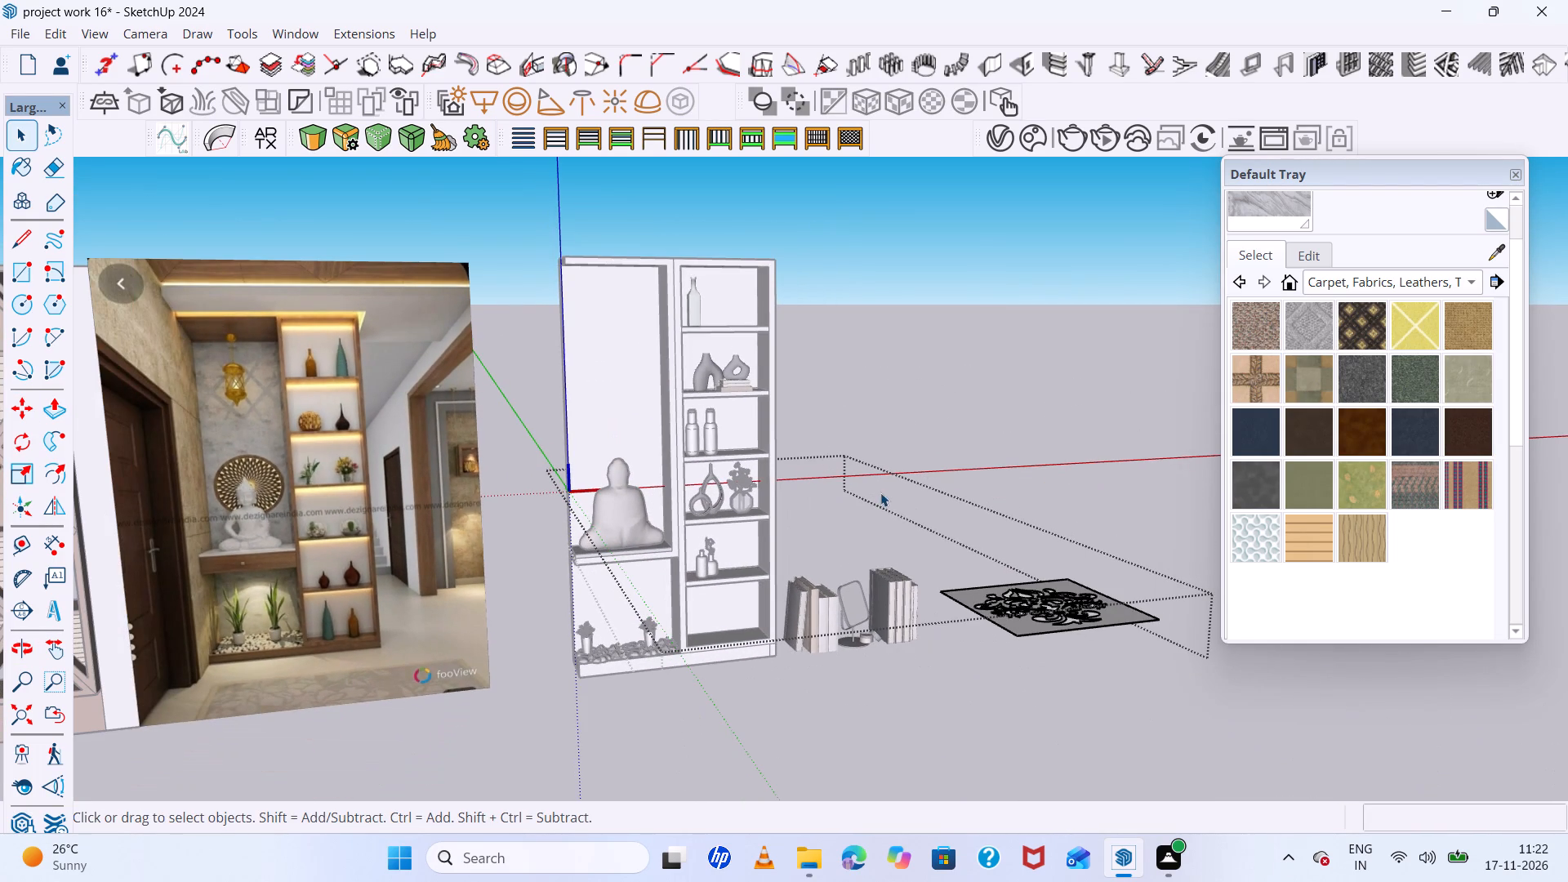
Leave the jali panel's group to return to the whole model.
click(880, 492)
click(1055, 497)
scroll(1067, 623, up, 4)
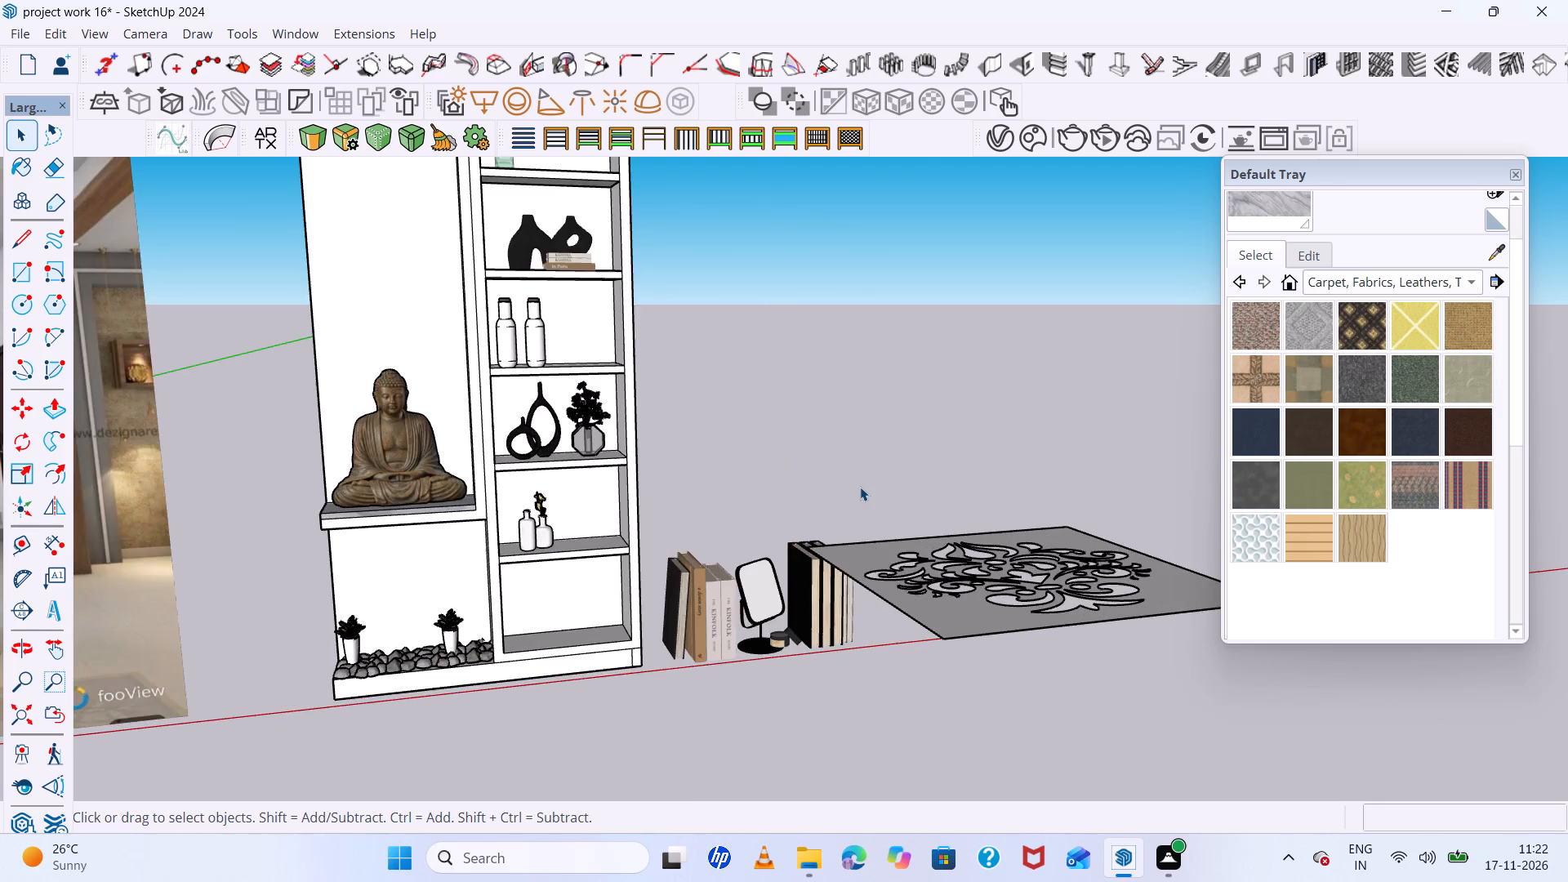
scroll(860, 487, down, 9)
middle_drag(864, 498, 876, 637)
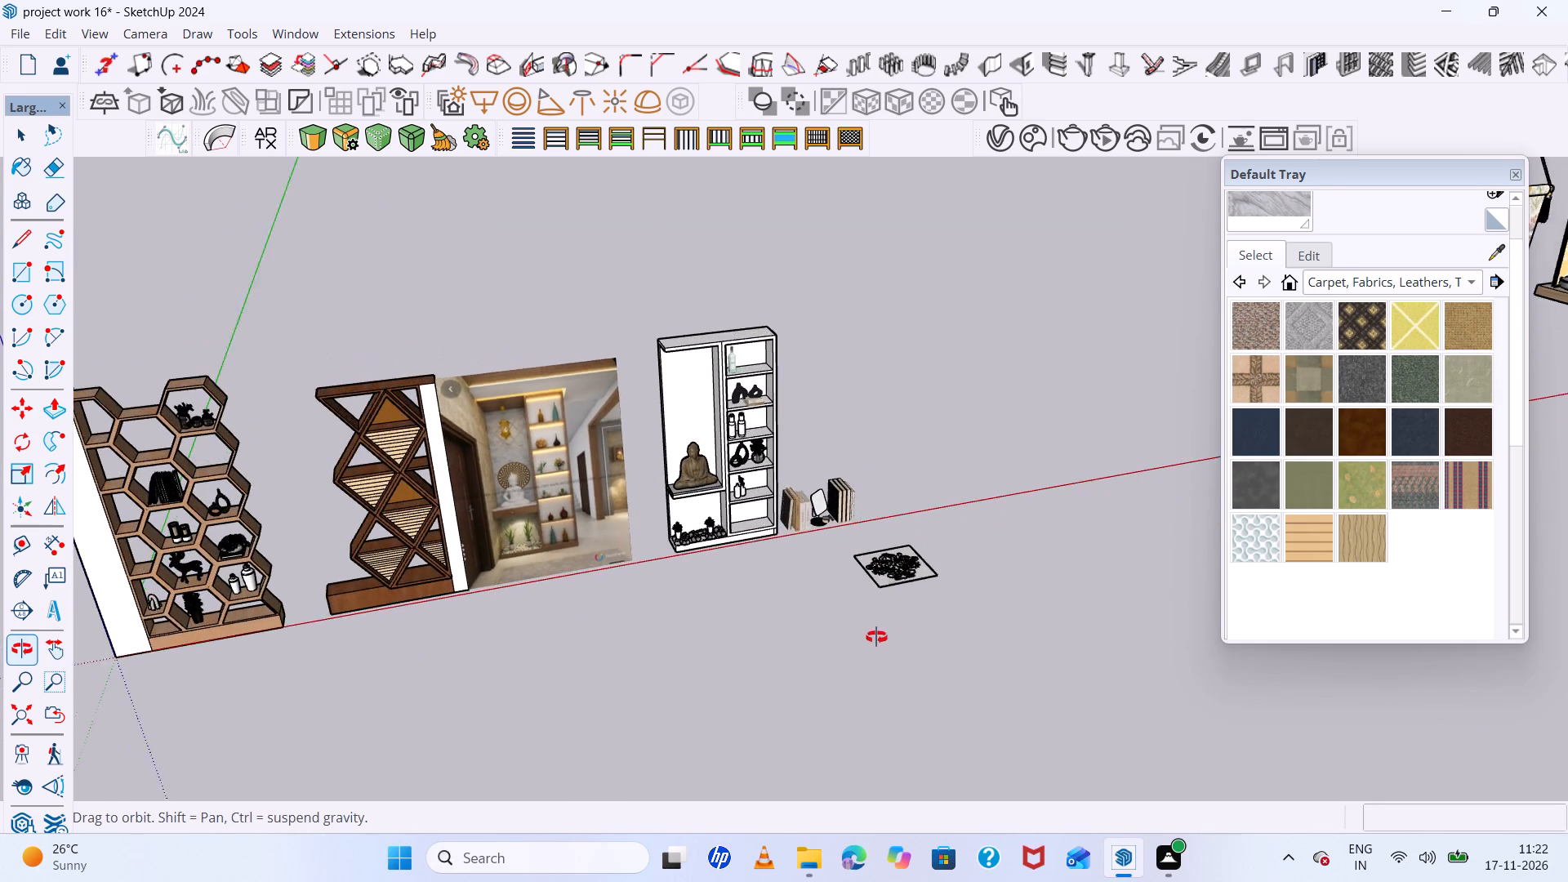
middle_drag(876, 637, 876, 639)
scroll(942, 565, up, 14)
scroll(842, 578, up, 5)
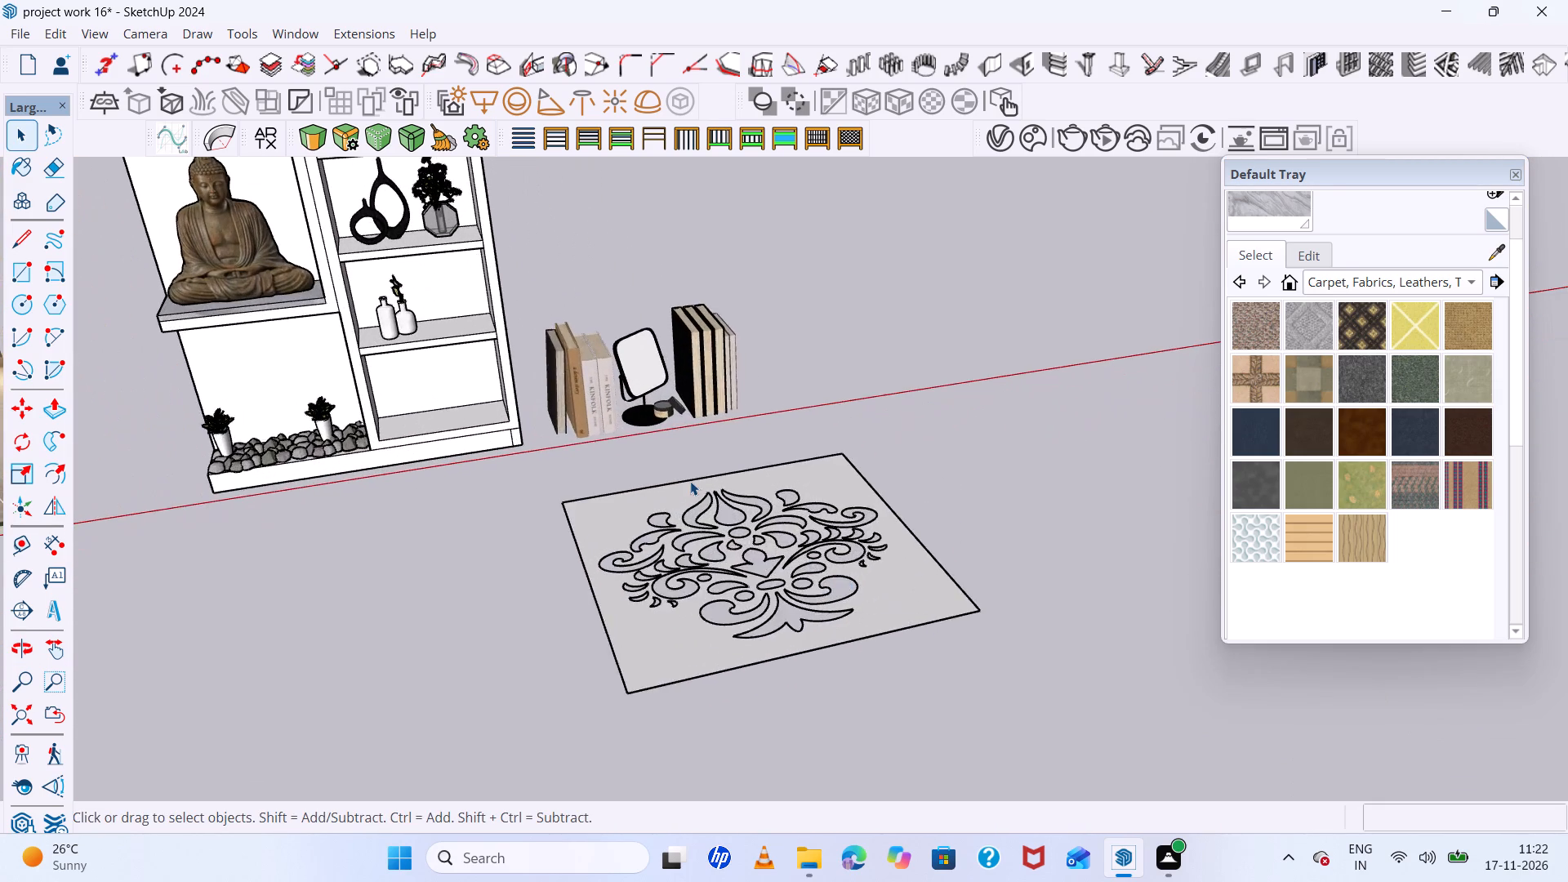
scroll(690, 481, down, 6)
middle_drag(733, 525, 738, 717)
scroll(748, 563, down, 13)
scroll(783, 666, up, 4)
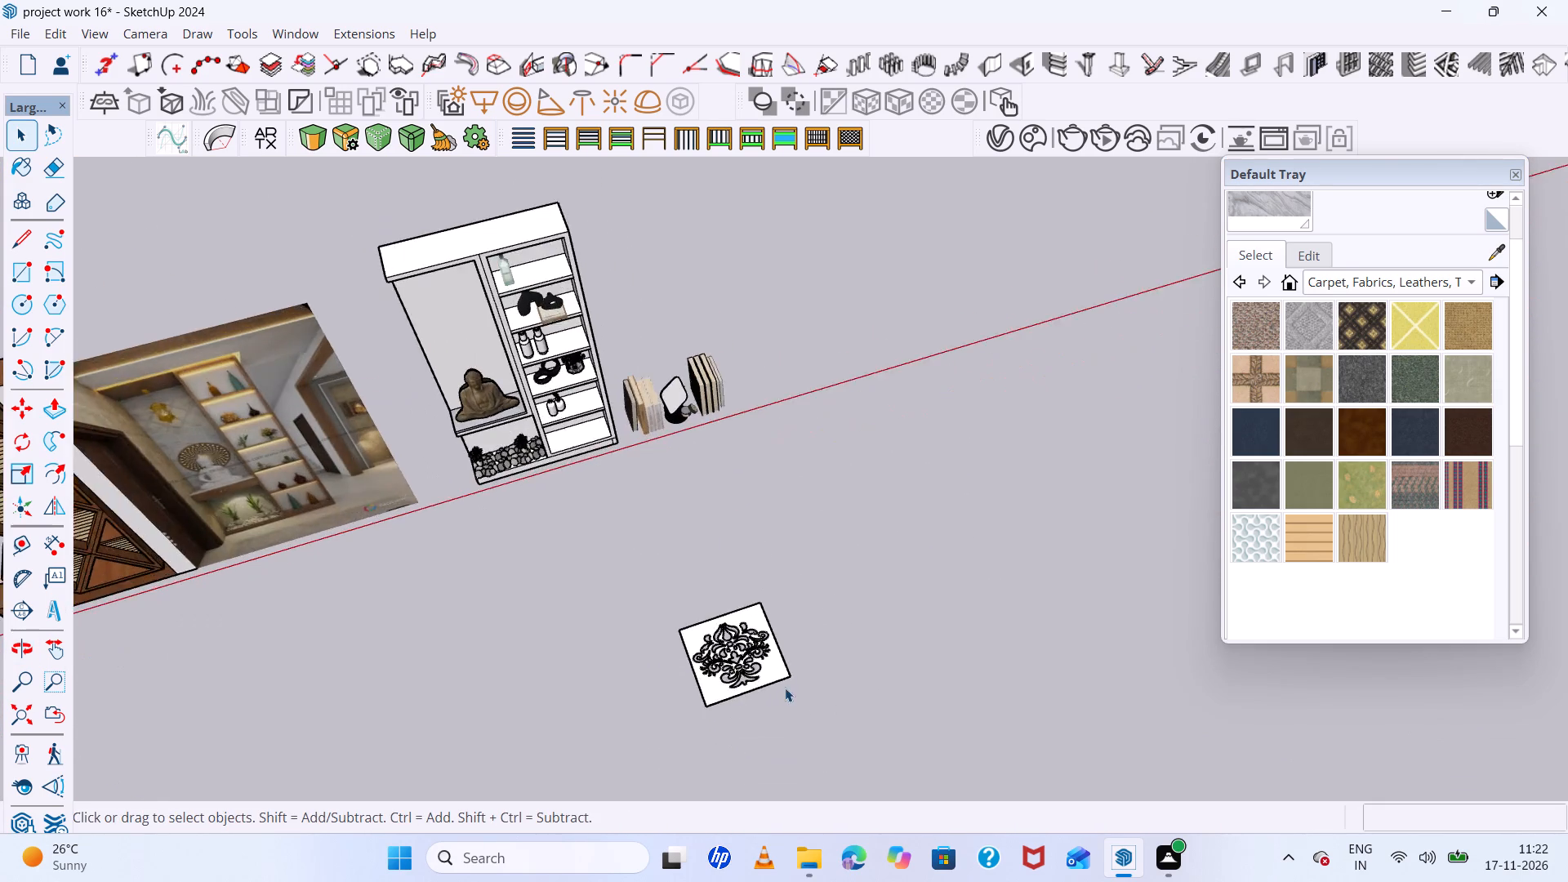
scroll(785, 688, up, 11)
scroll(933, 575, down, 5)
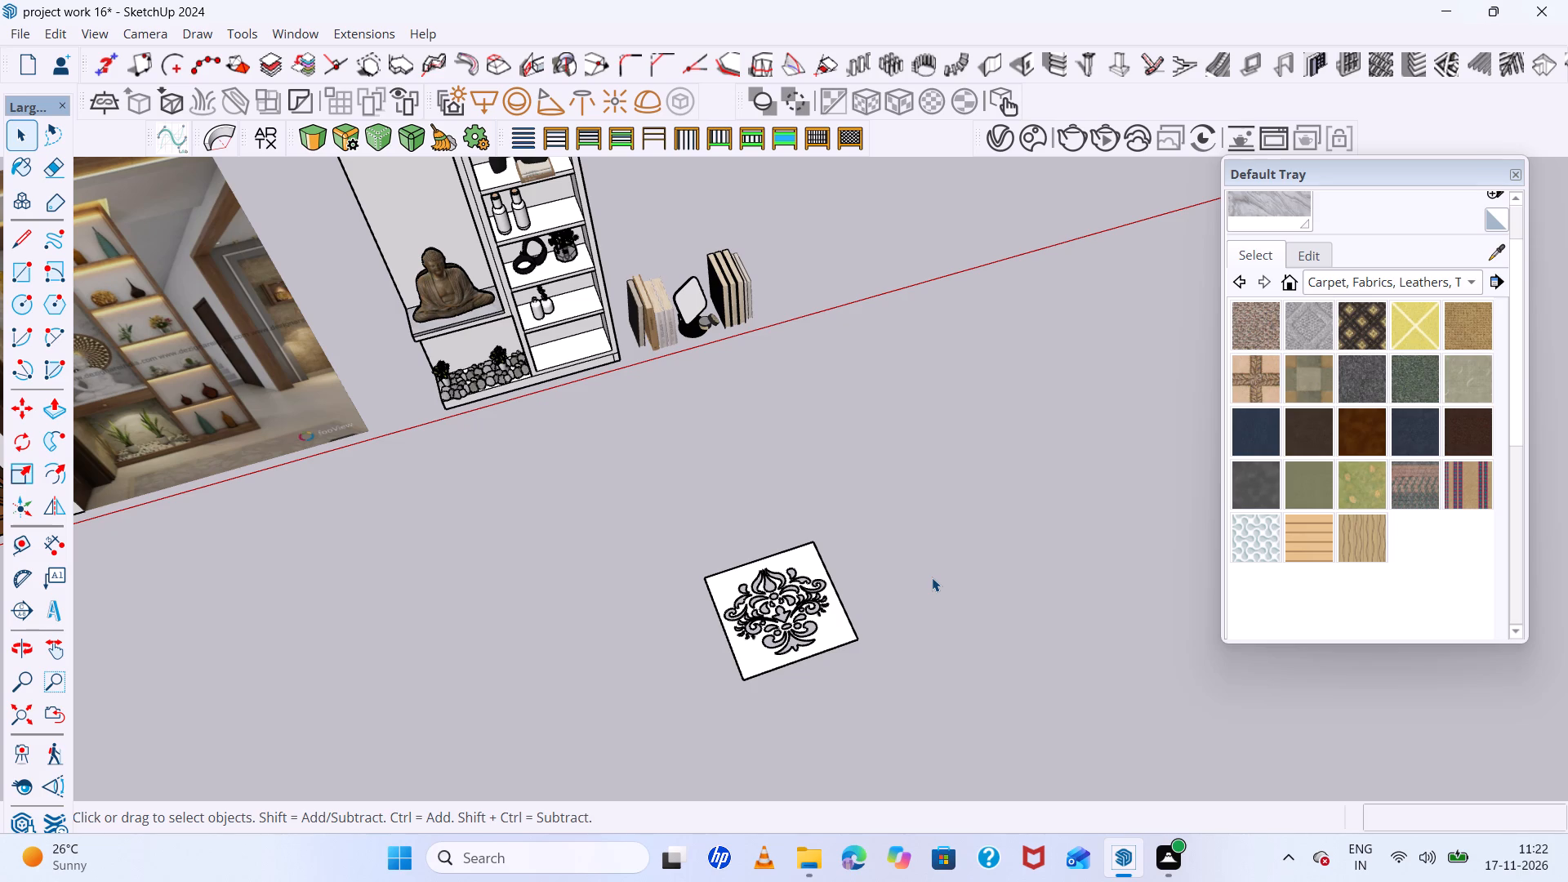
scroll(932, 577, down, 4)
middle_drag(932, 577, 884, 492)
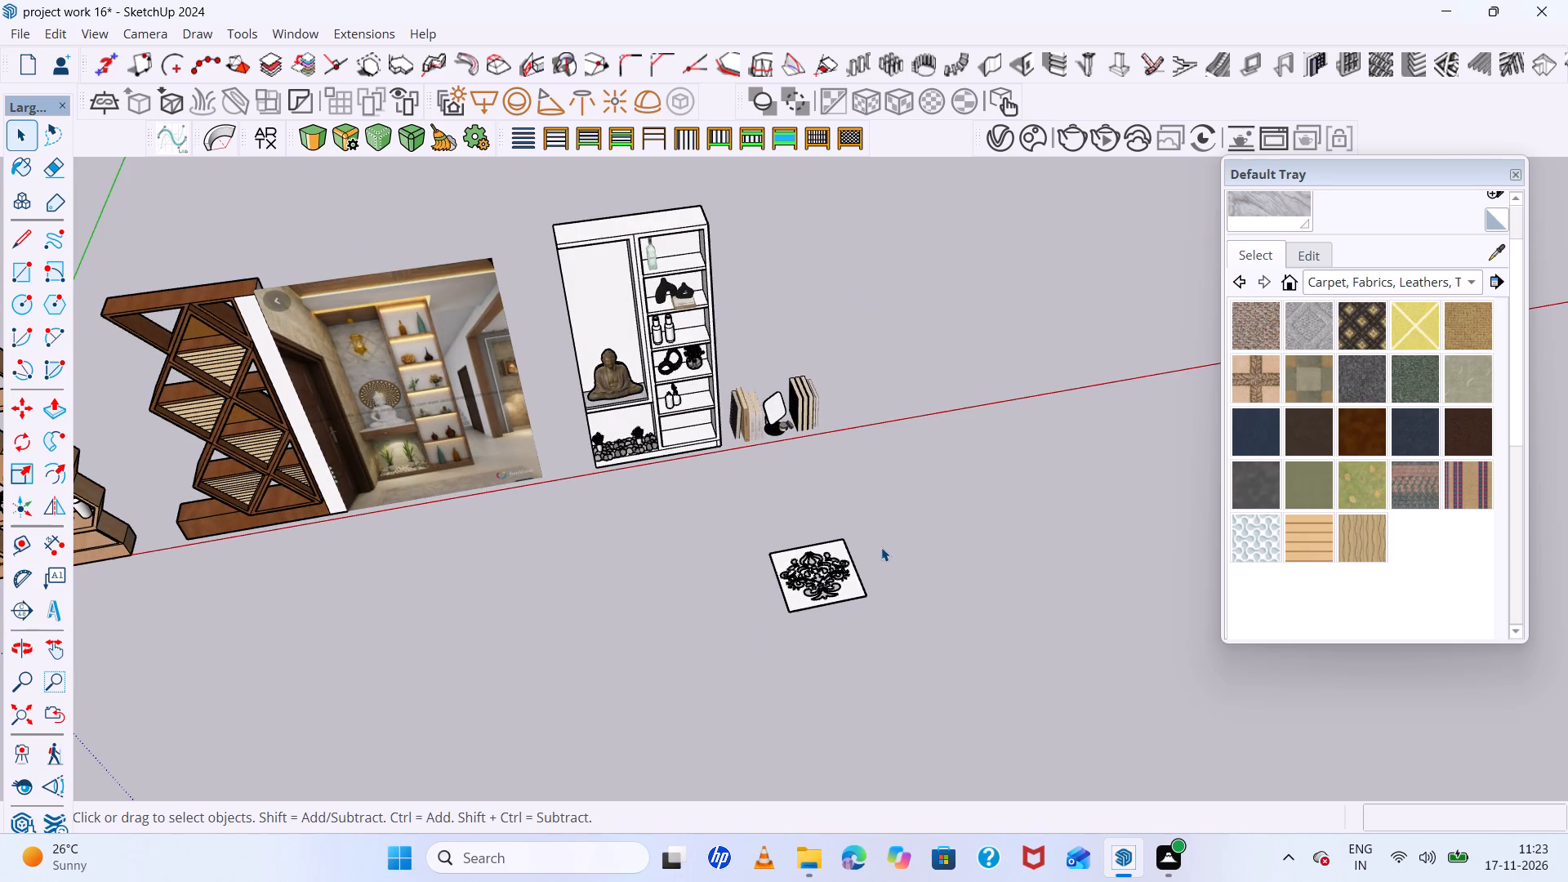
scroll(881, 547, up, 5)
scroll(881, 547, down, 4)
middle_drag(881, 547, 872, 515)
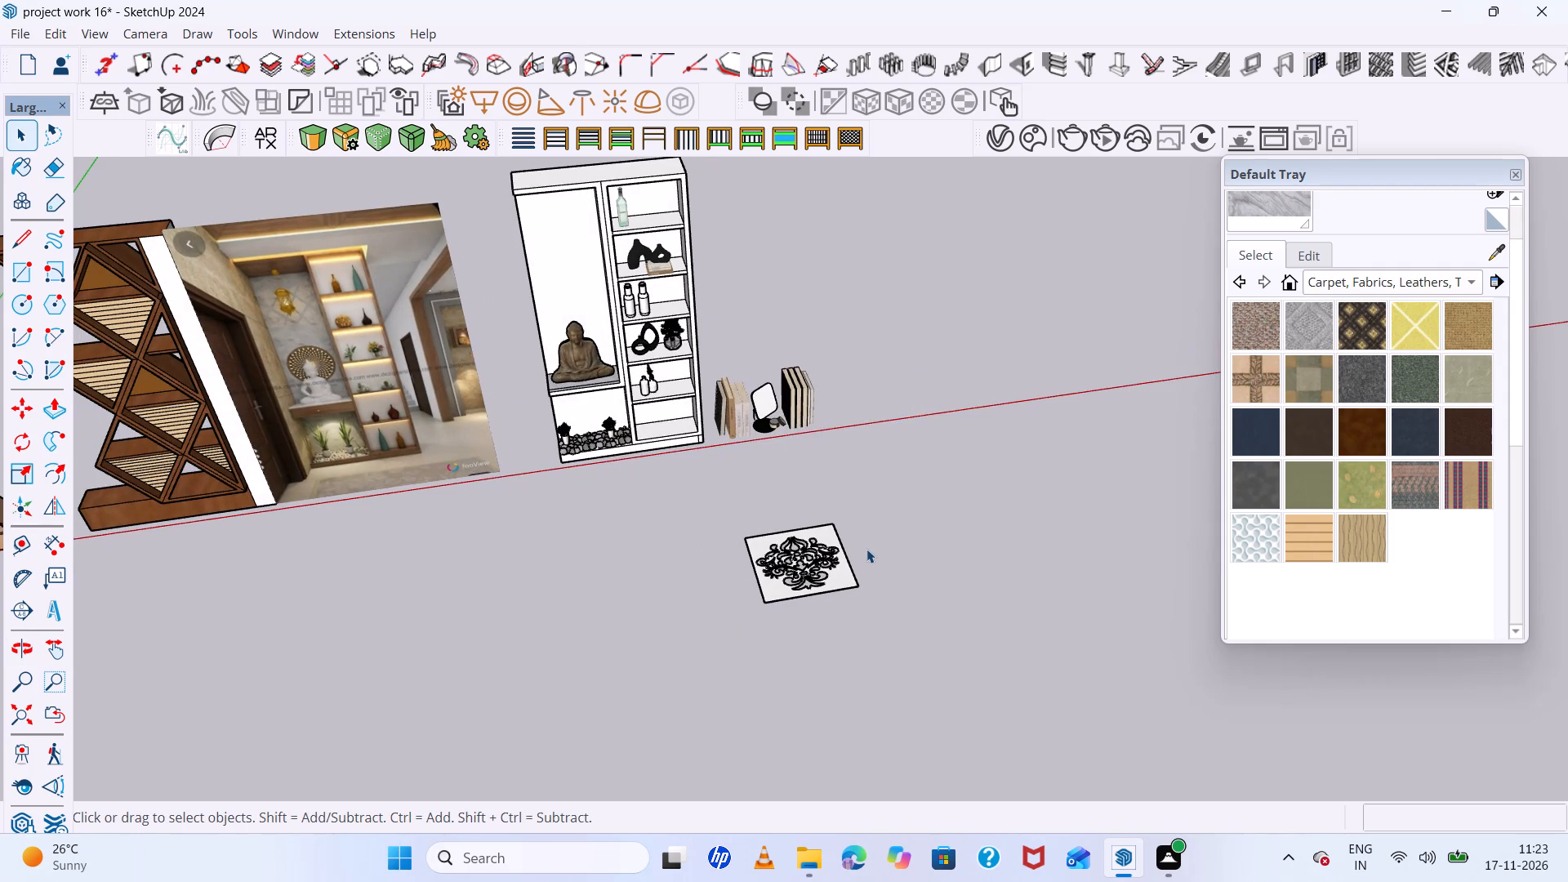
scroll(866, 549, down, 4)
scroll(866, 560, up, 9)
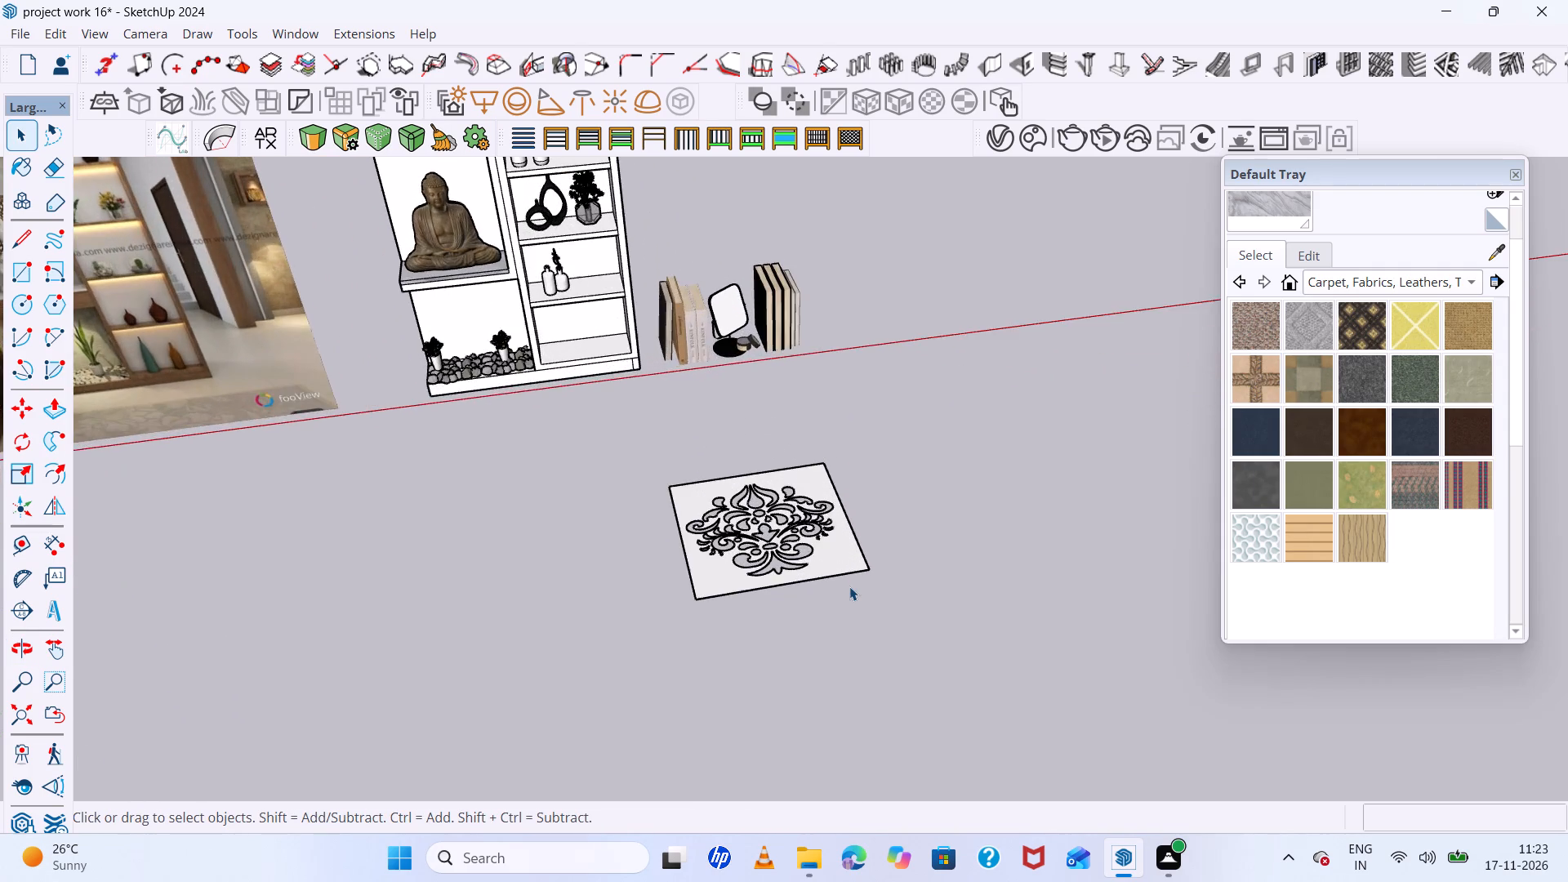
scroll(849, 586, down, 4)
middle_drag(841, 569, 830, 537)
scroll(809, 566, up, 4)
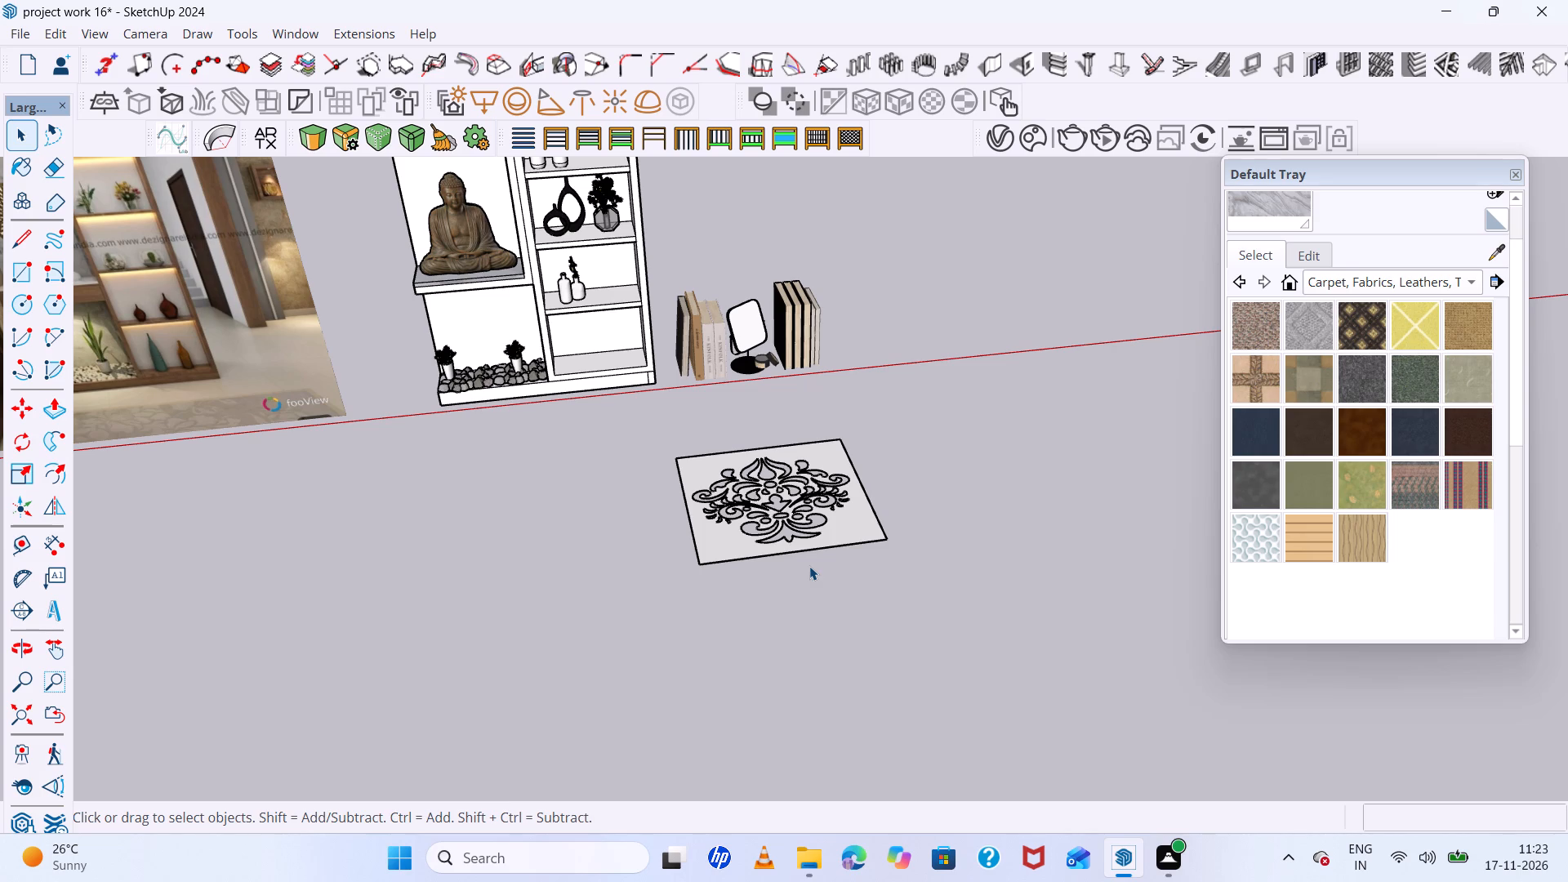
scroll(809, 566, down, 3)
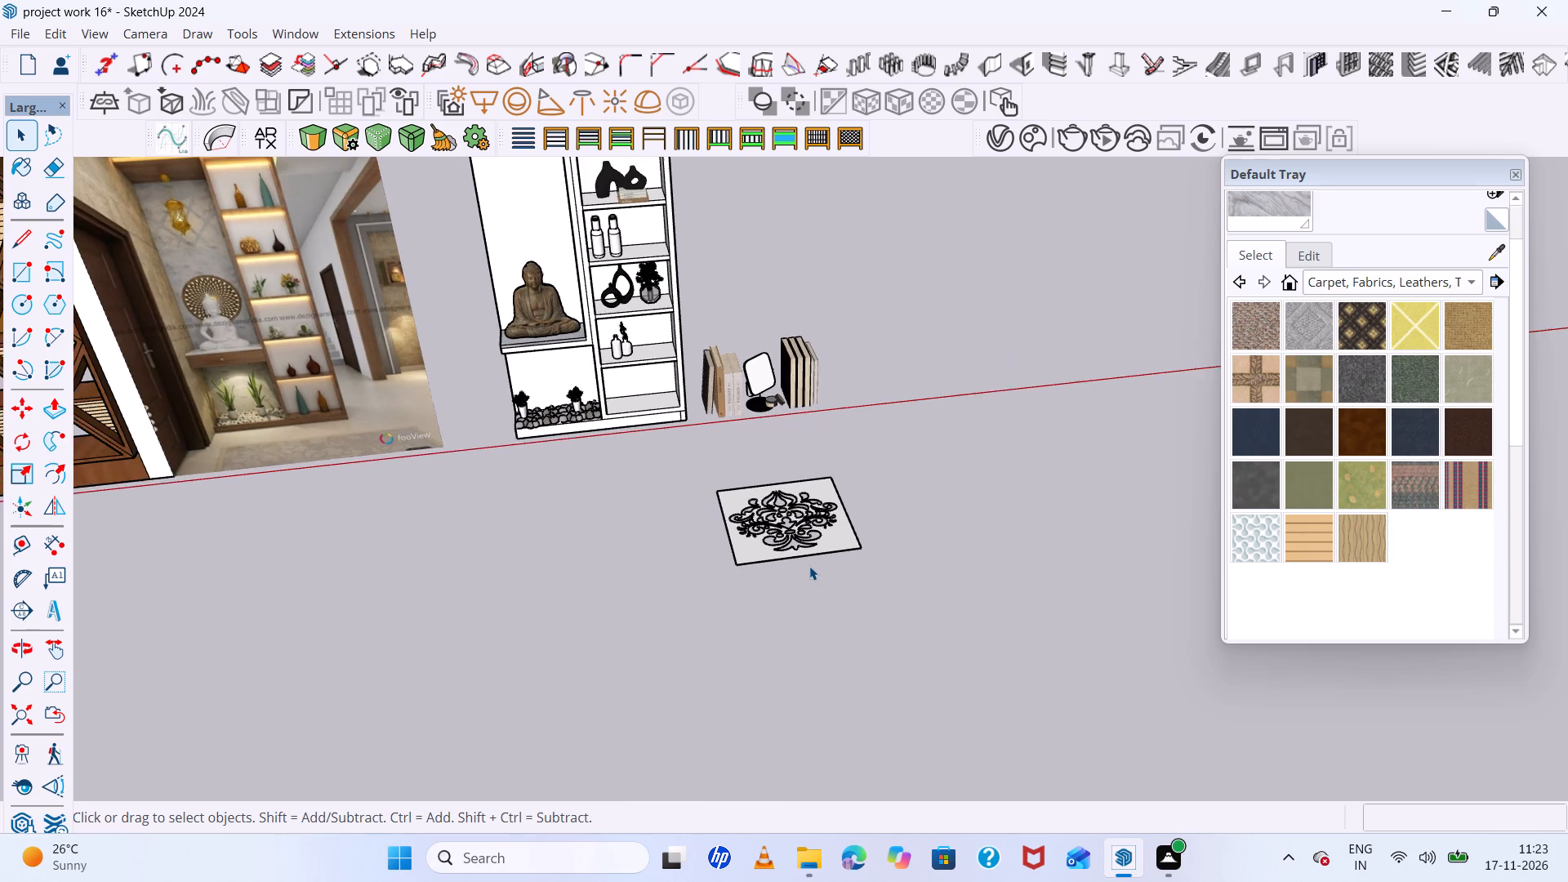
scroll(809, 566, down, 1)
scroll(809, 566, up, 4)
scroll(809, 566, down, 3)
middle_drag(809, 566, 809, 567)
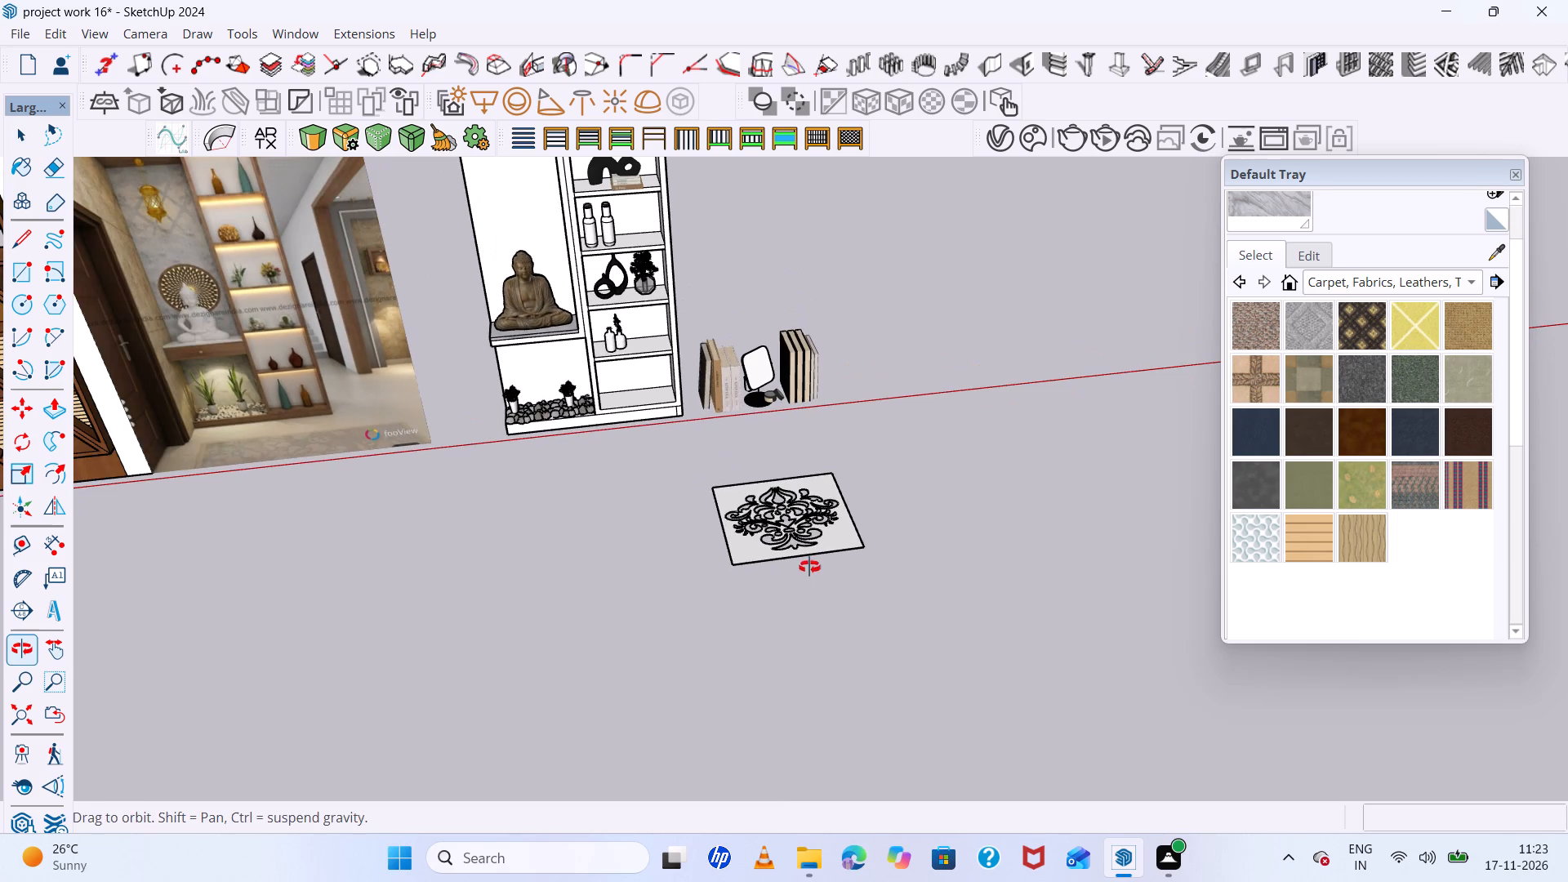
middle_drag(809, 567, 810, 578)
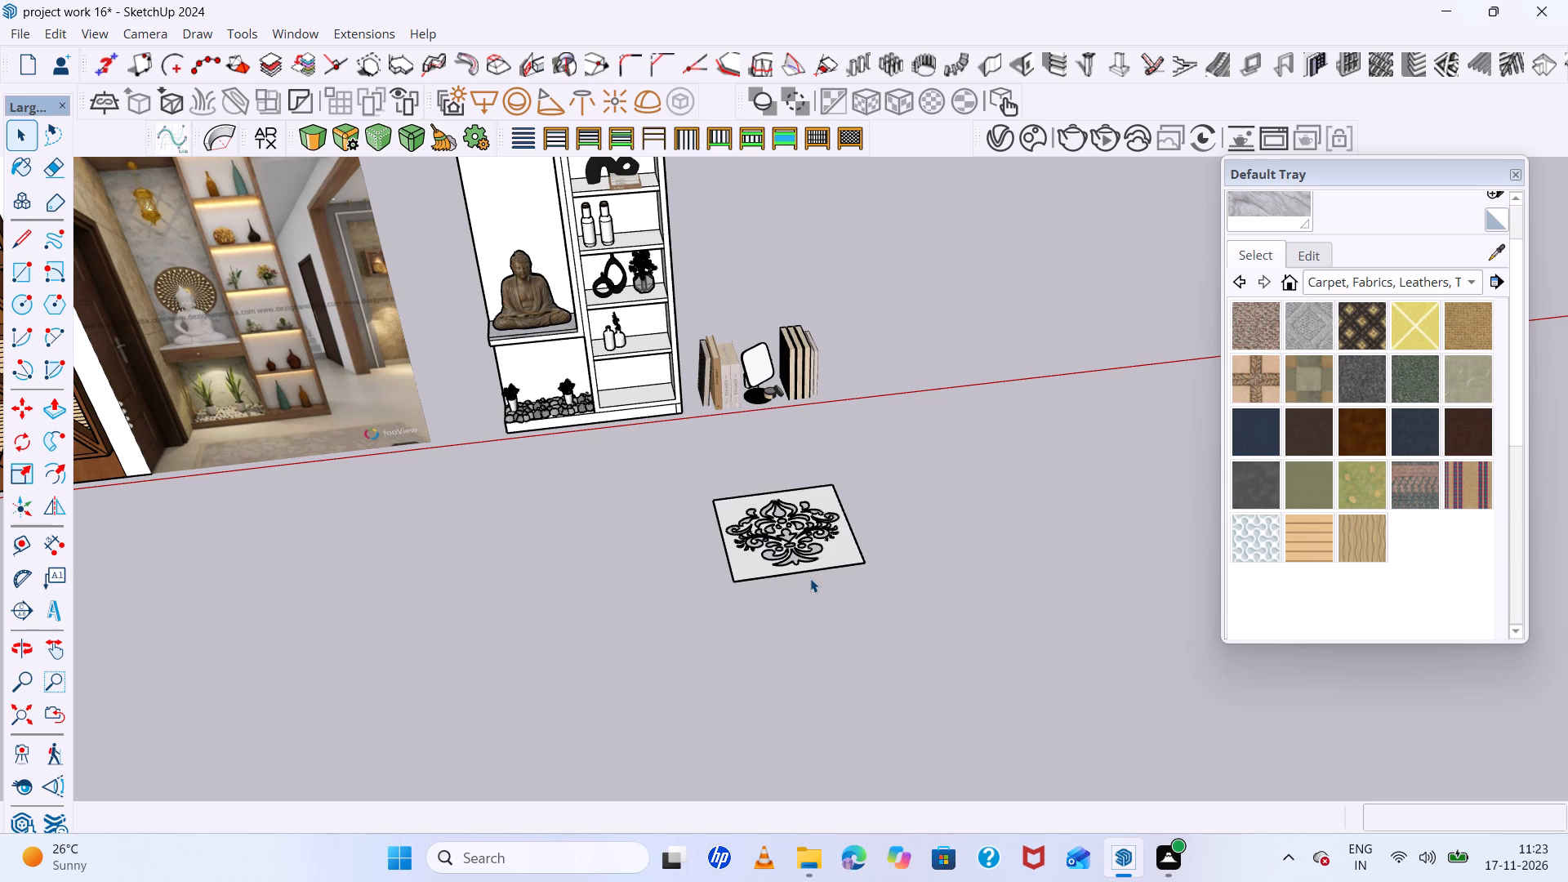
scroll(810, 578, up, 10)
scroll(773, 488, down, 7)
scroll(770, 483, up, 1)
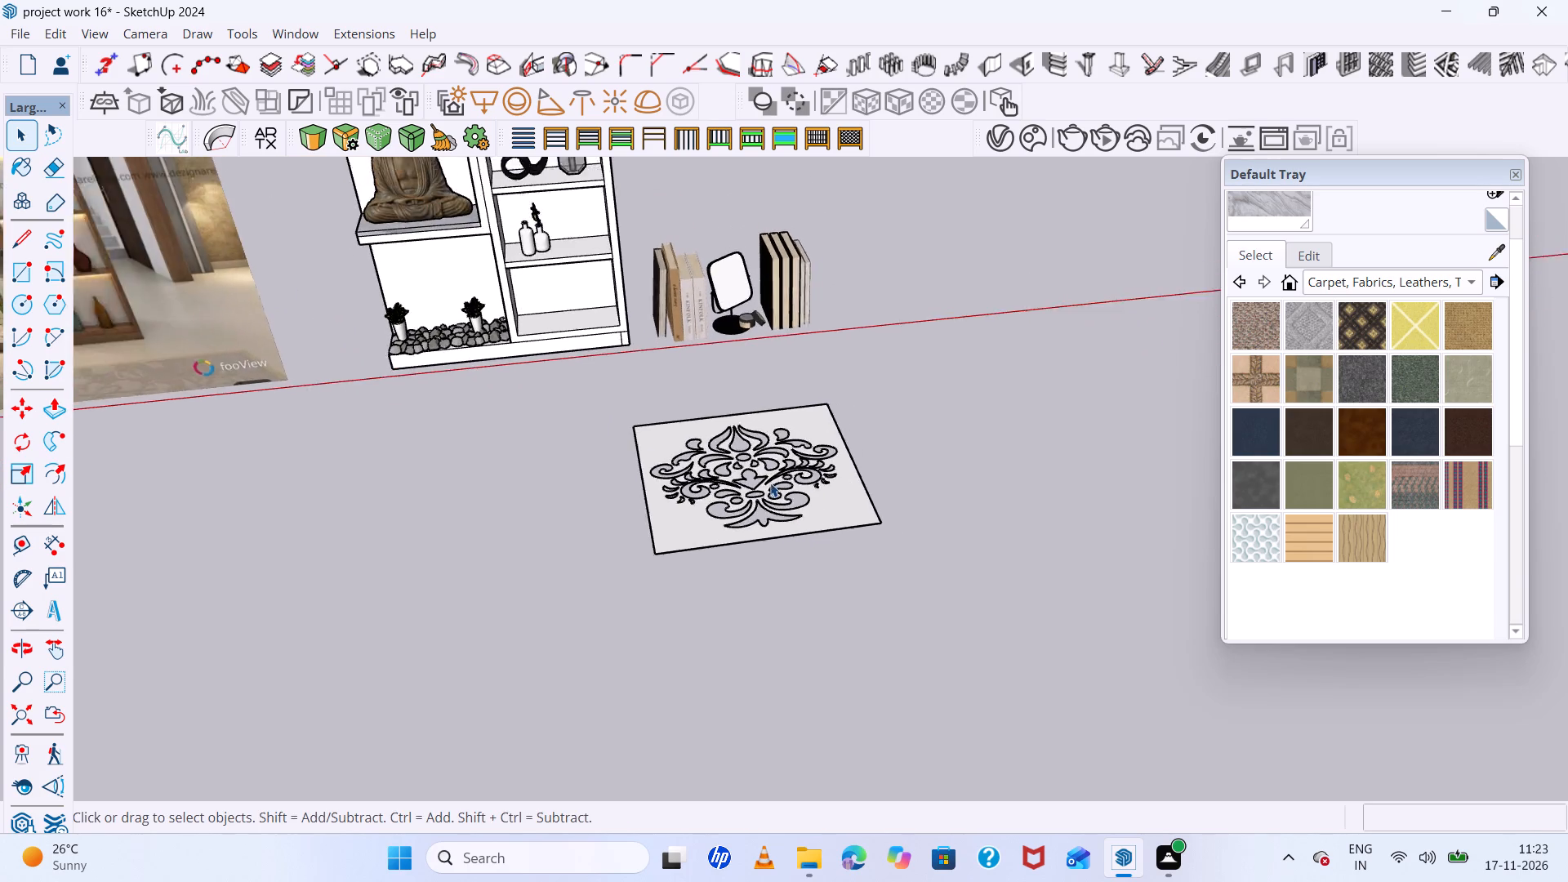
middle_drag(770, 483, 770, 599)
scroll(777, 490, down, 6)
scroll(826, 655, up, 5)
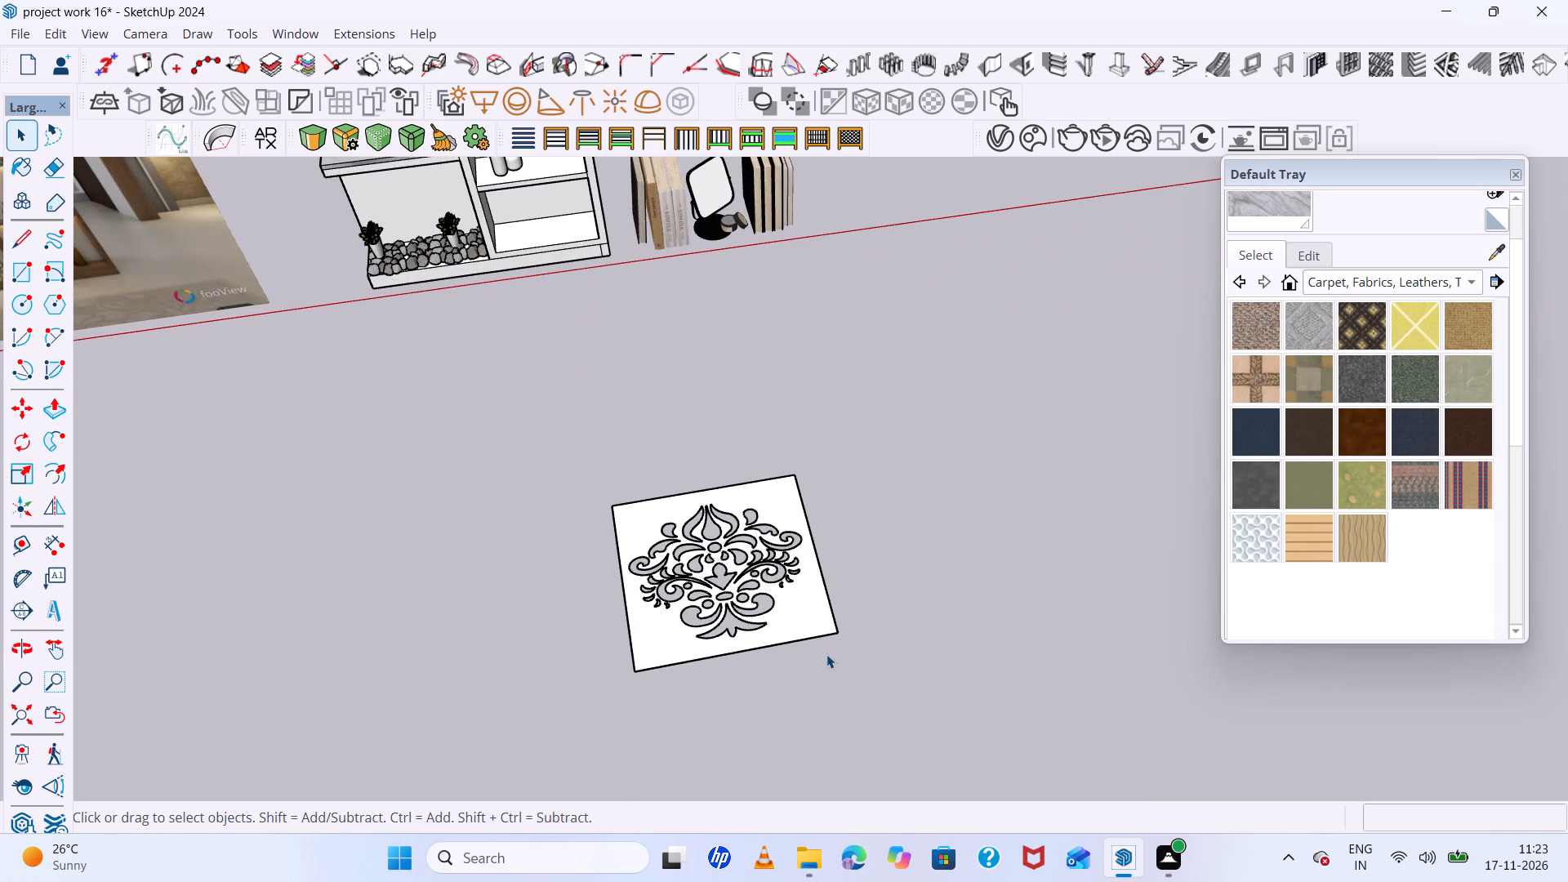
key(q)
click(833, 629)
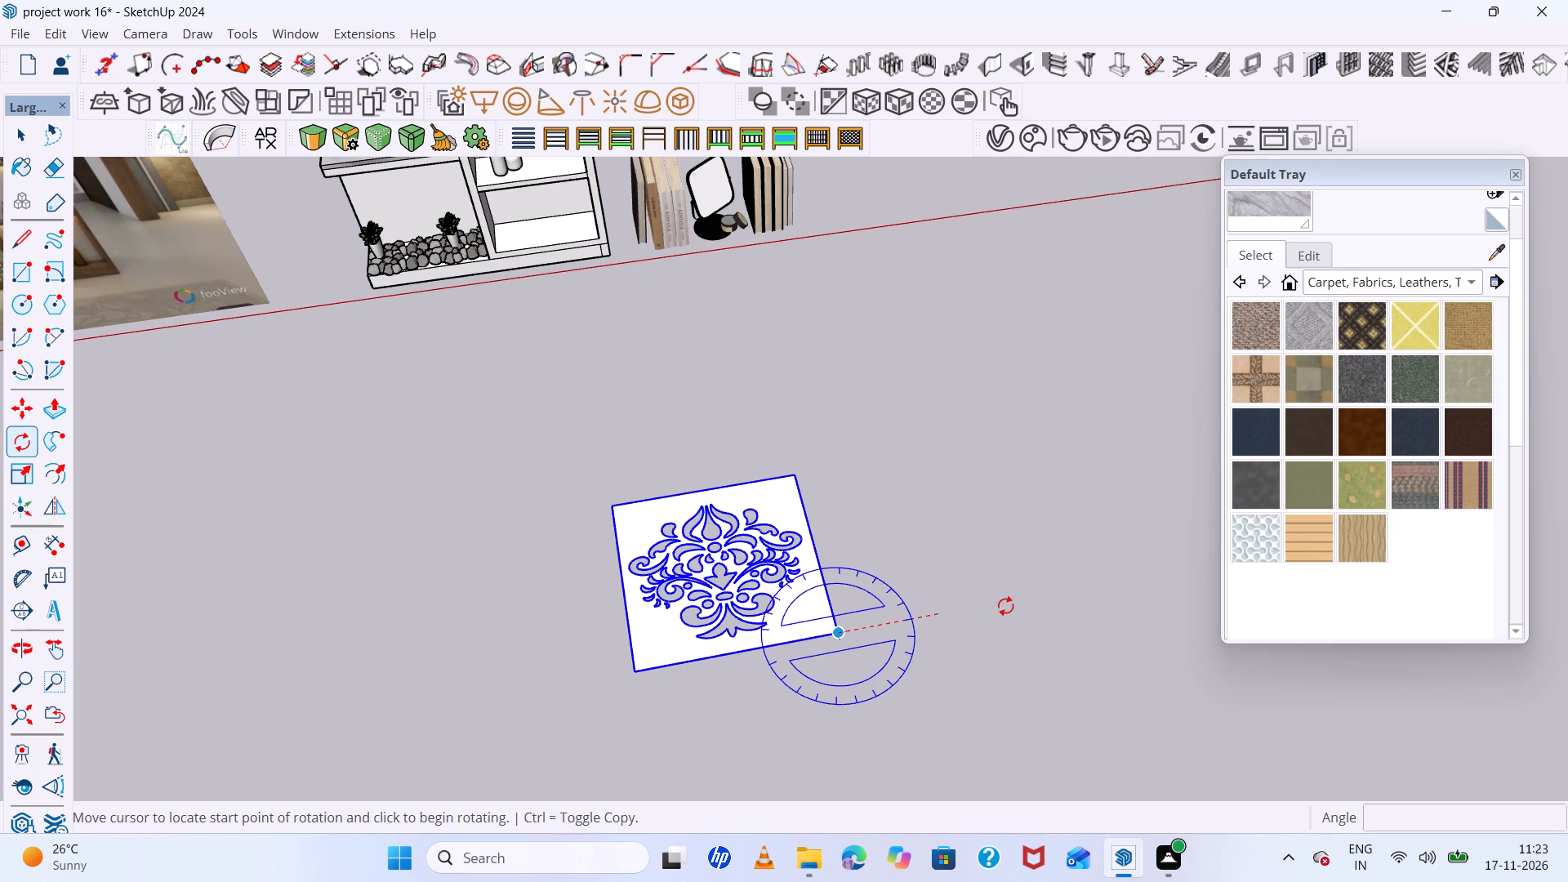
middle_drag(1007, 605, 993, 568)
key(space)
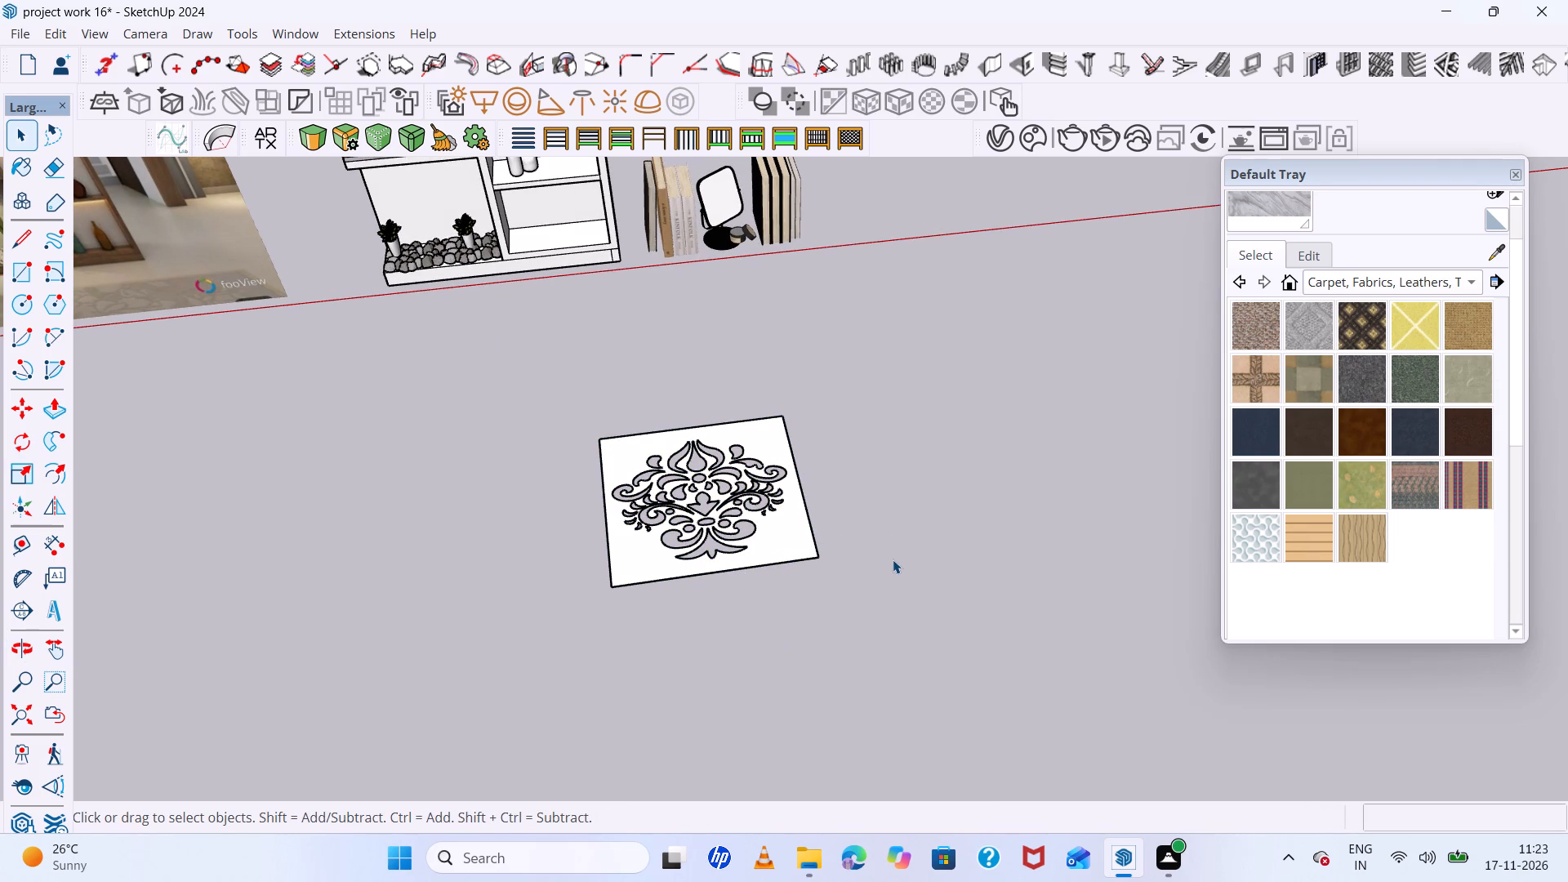
Rotate the flat jali panel 90 degrees about the red axis from its front corner so it stands upright.
scroll(893, 559, up, 3)
middle_drag(883, 562, 872, 540)
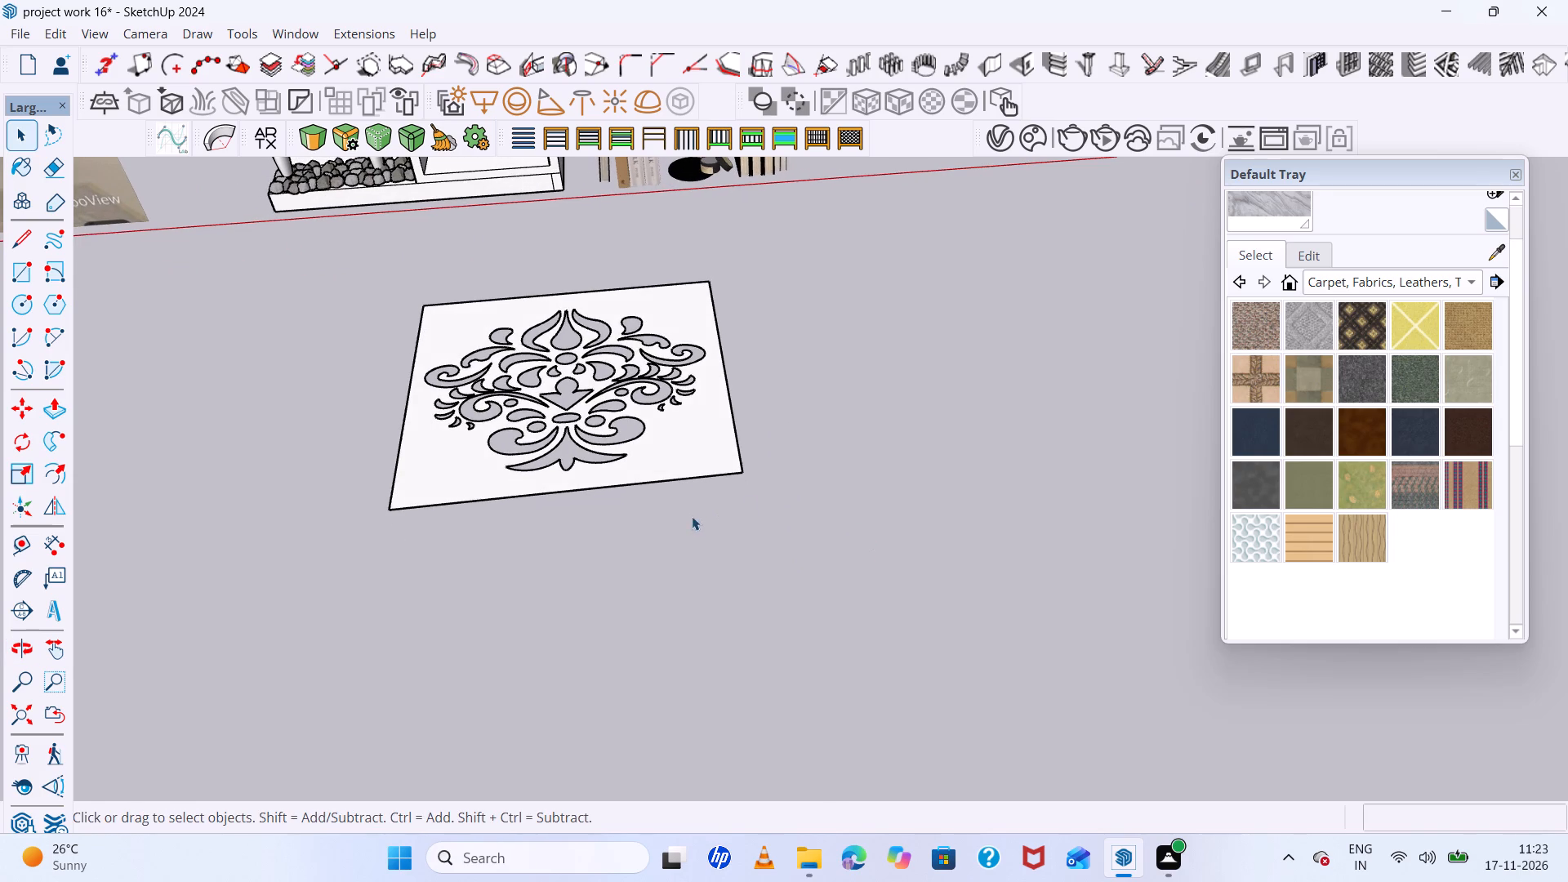
key(q)
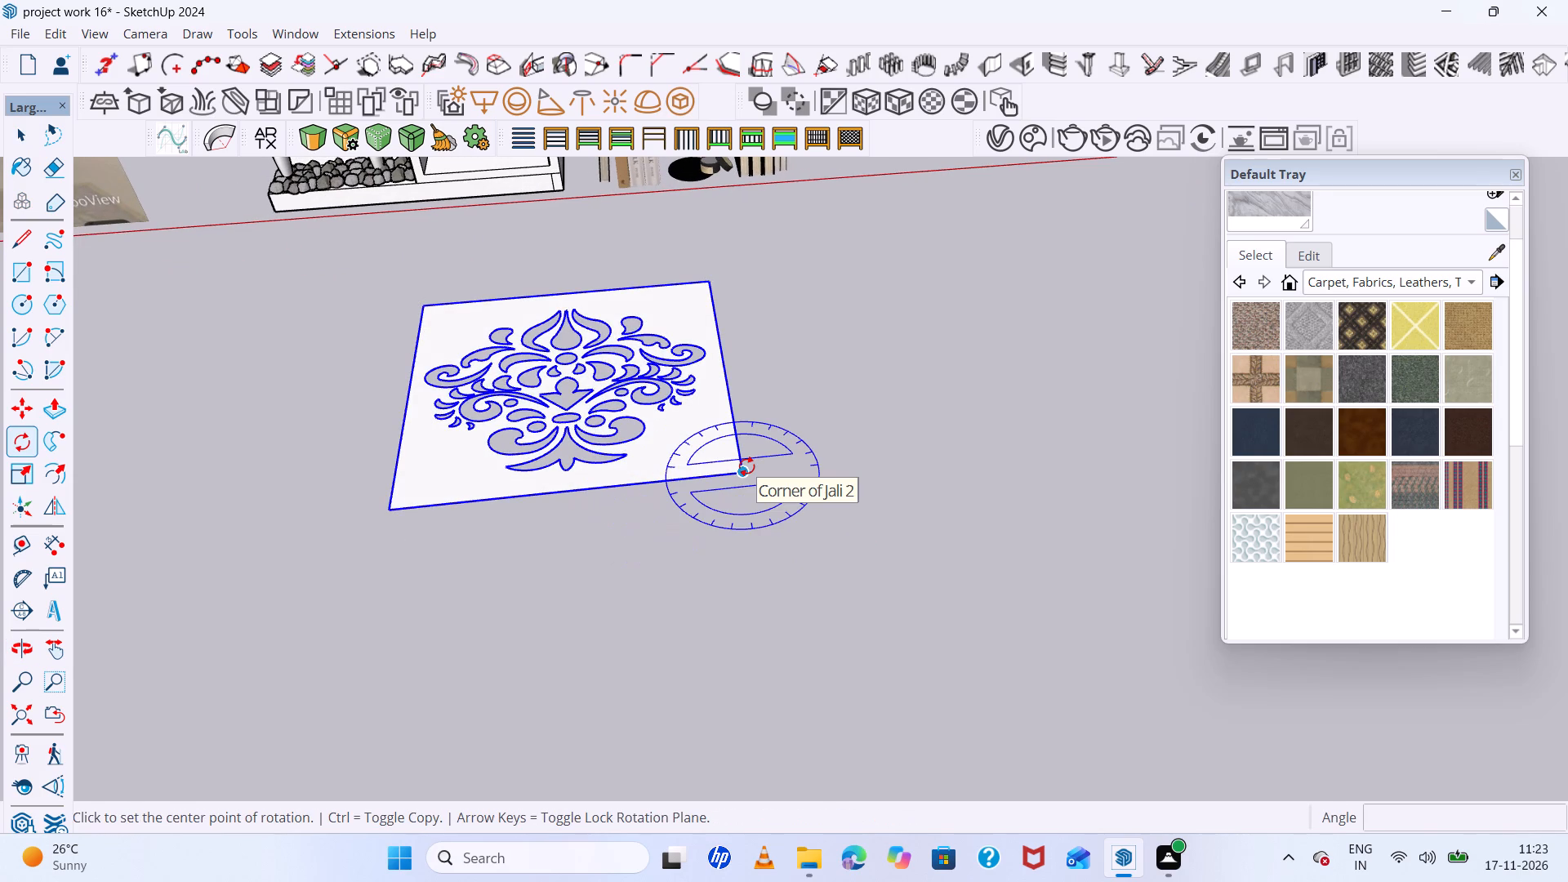
key(Right)
click(742, 472)
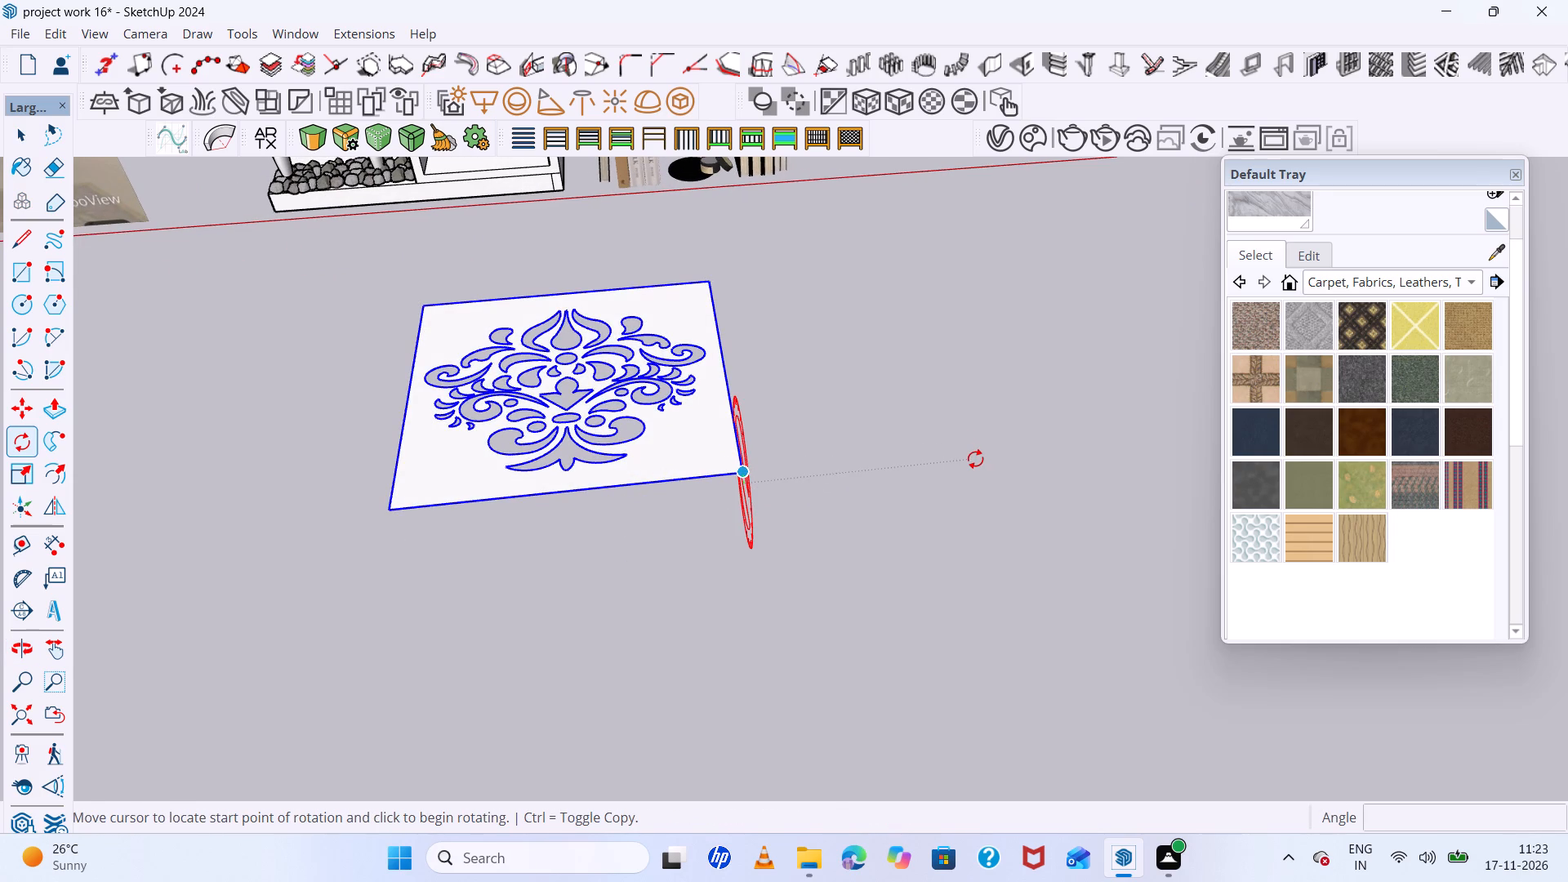
click(975, 459)
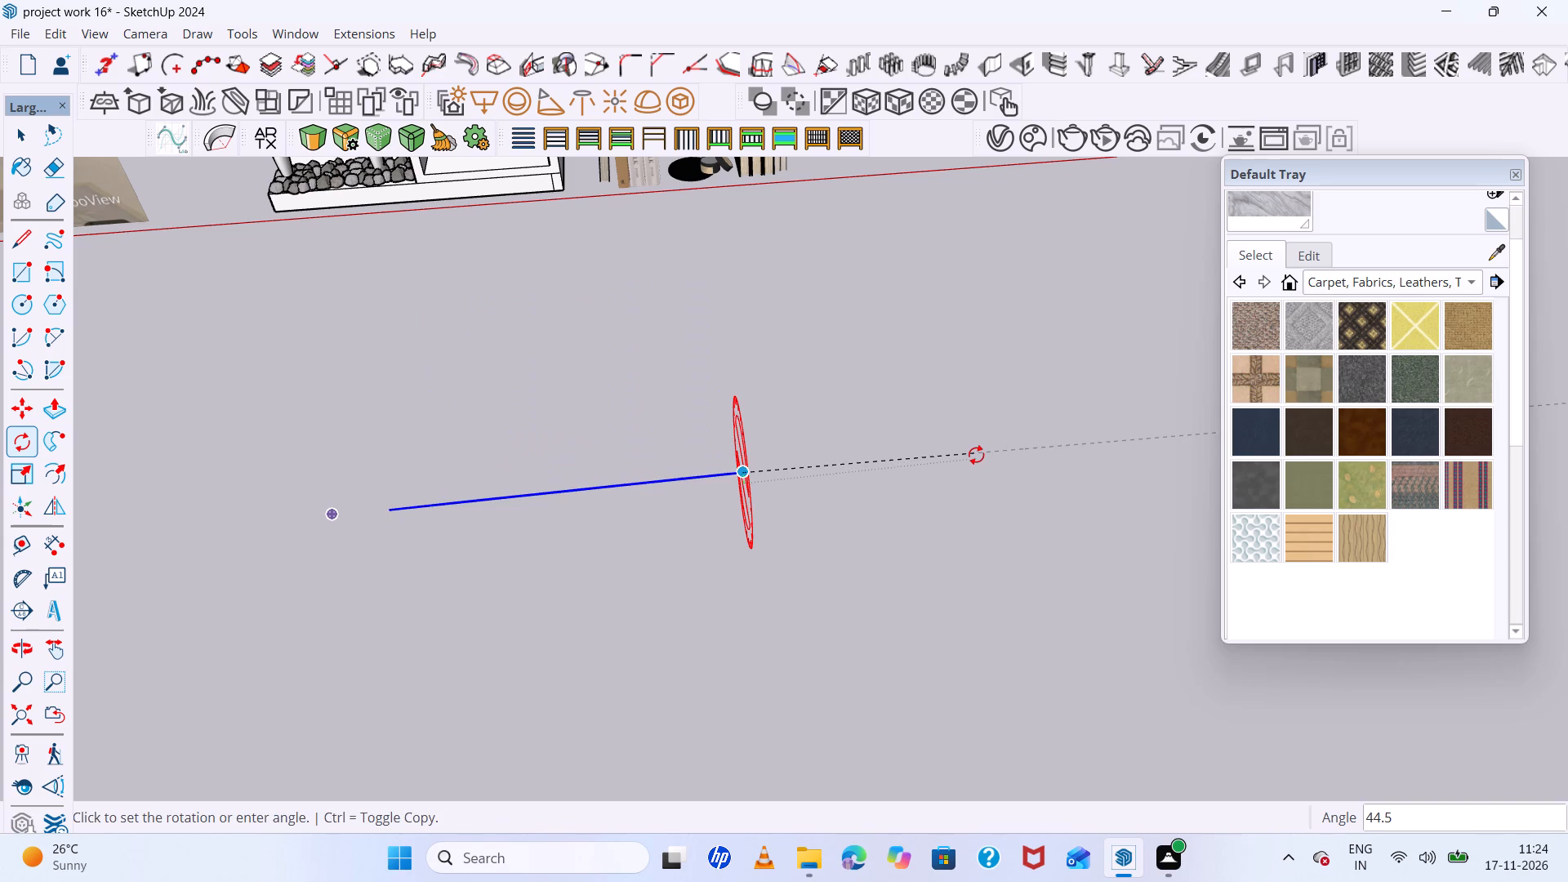
text(90)
key(Return)
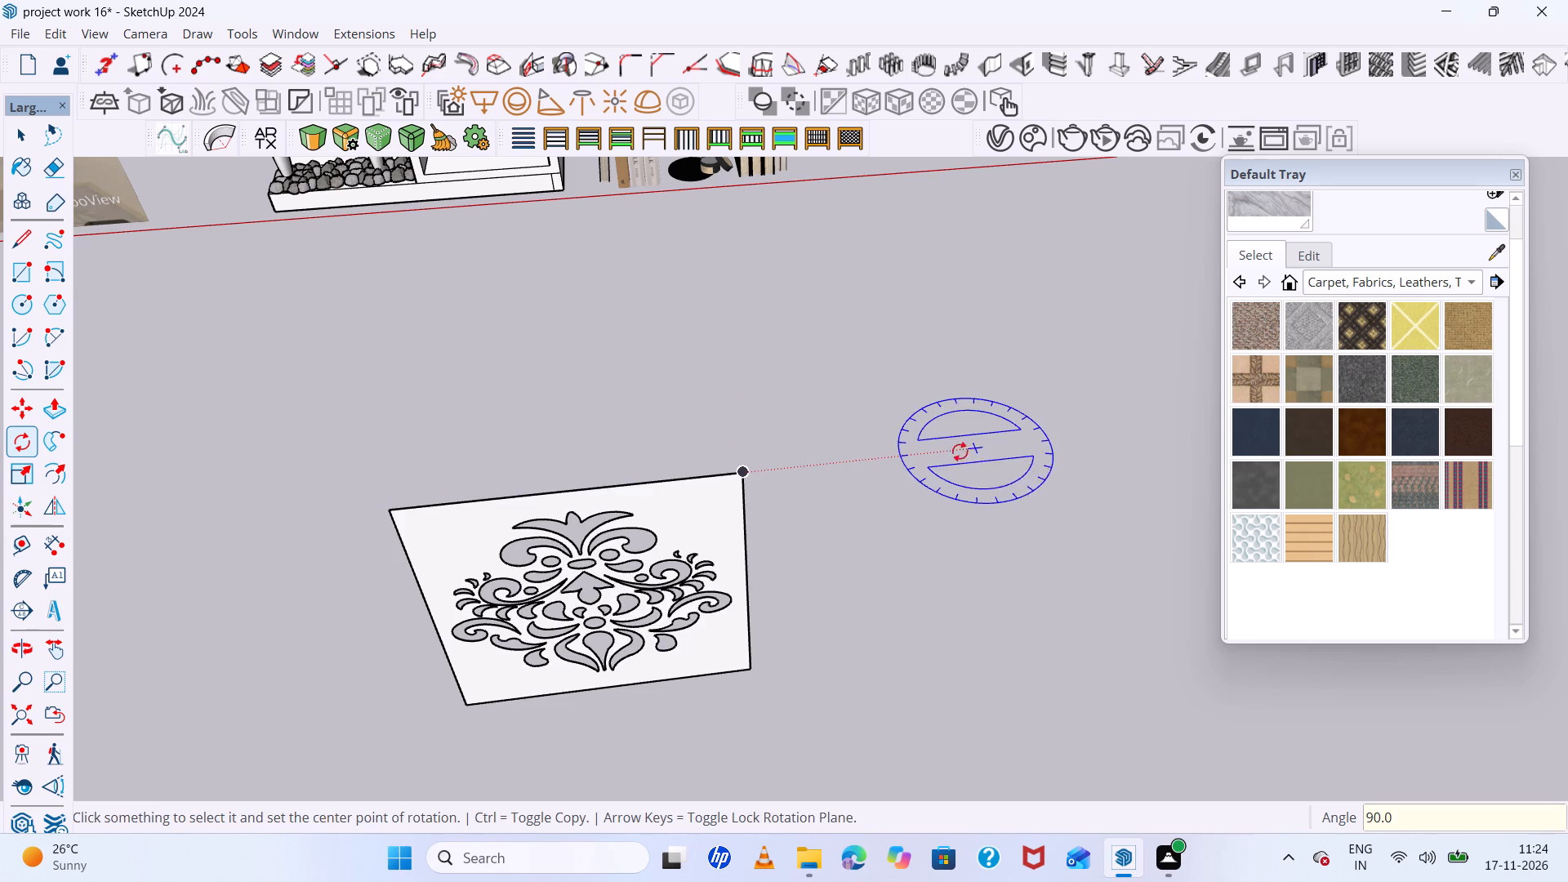
scroll(895, 449, down, 10)
middle_drag(891, 489, 865, 386)
scroll(793, 428, up, 10)
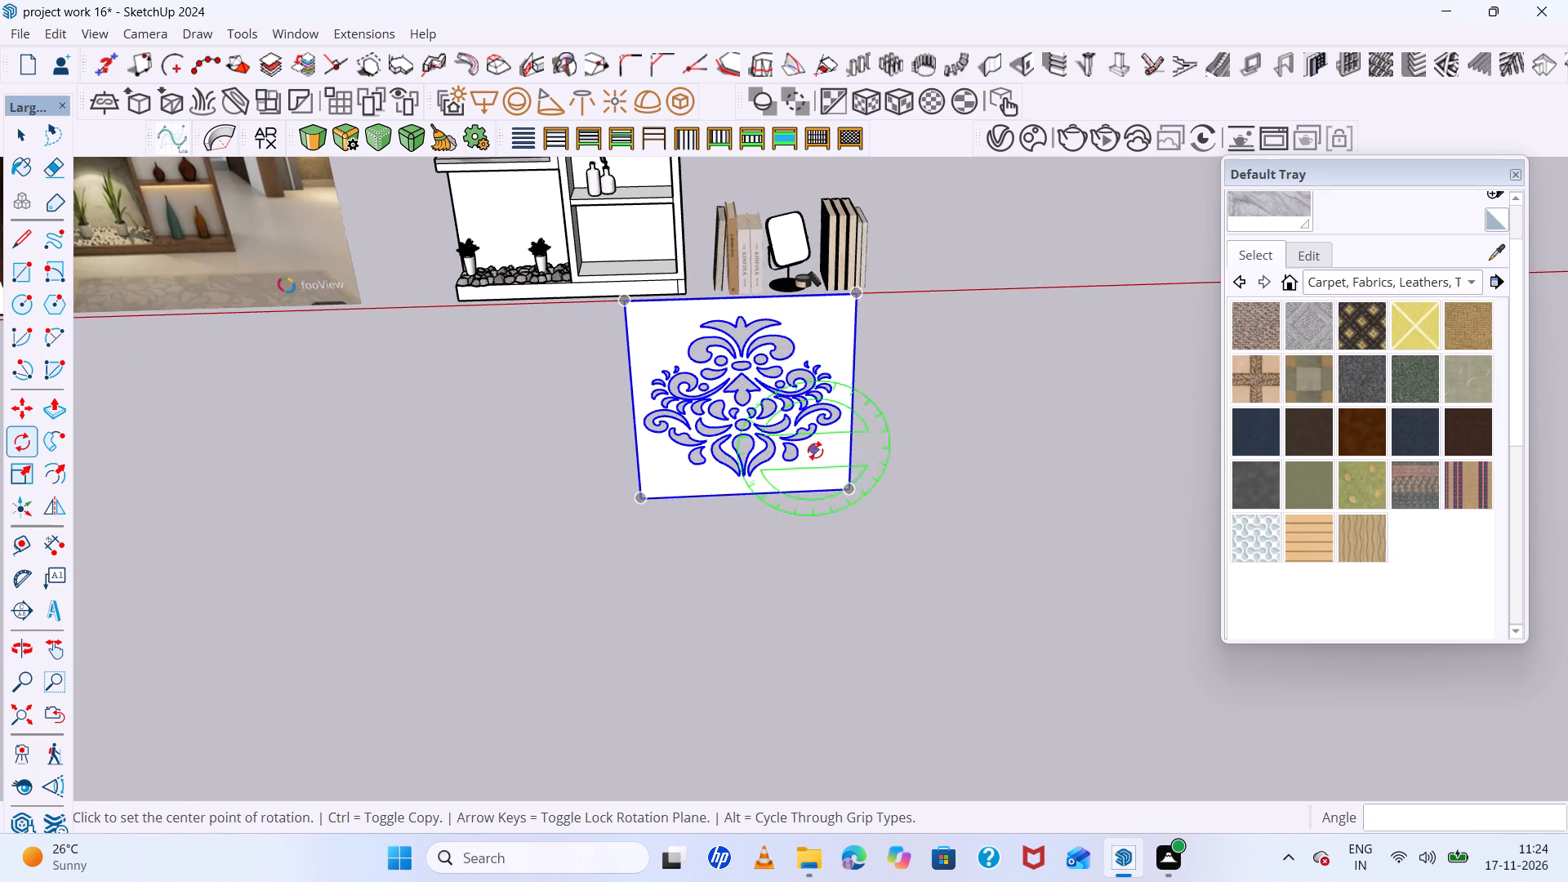
key(space)
Flip the standing jali panel vertically about its horizontal mid-plane so the pattern is upright.
click(816, 463)
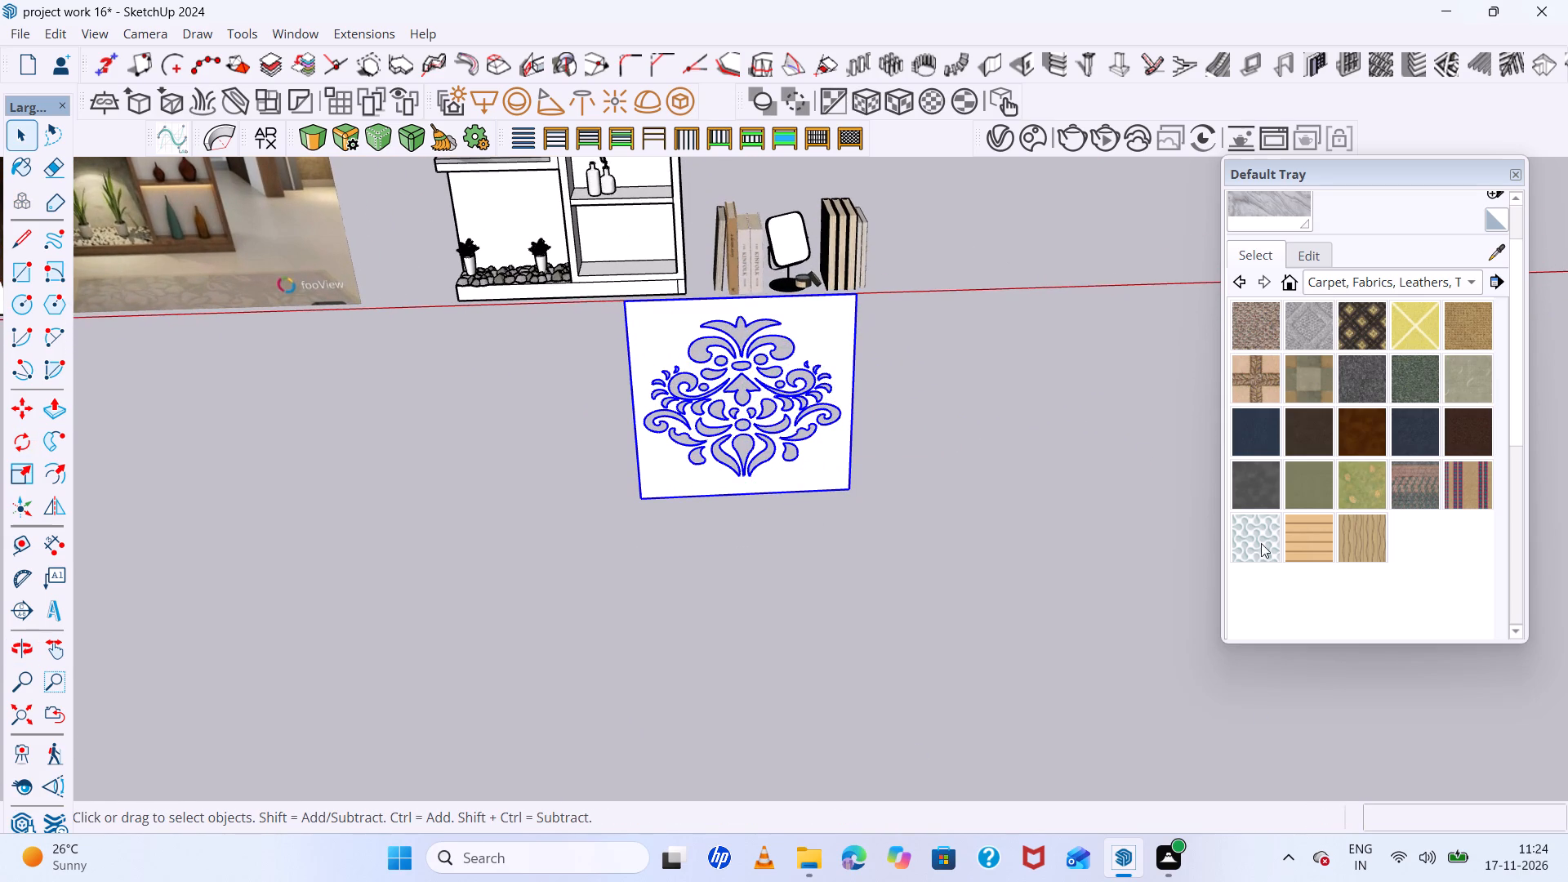
click(55, 516)
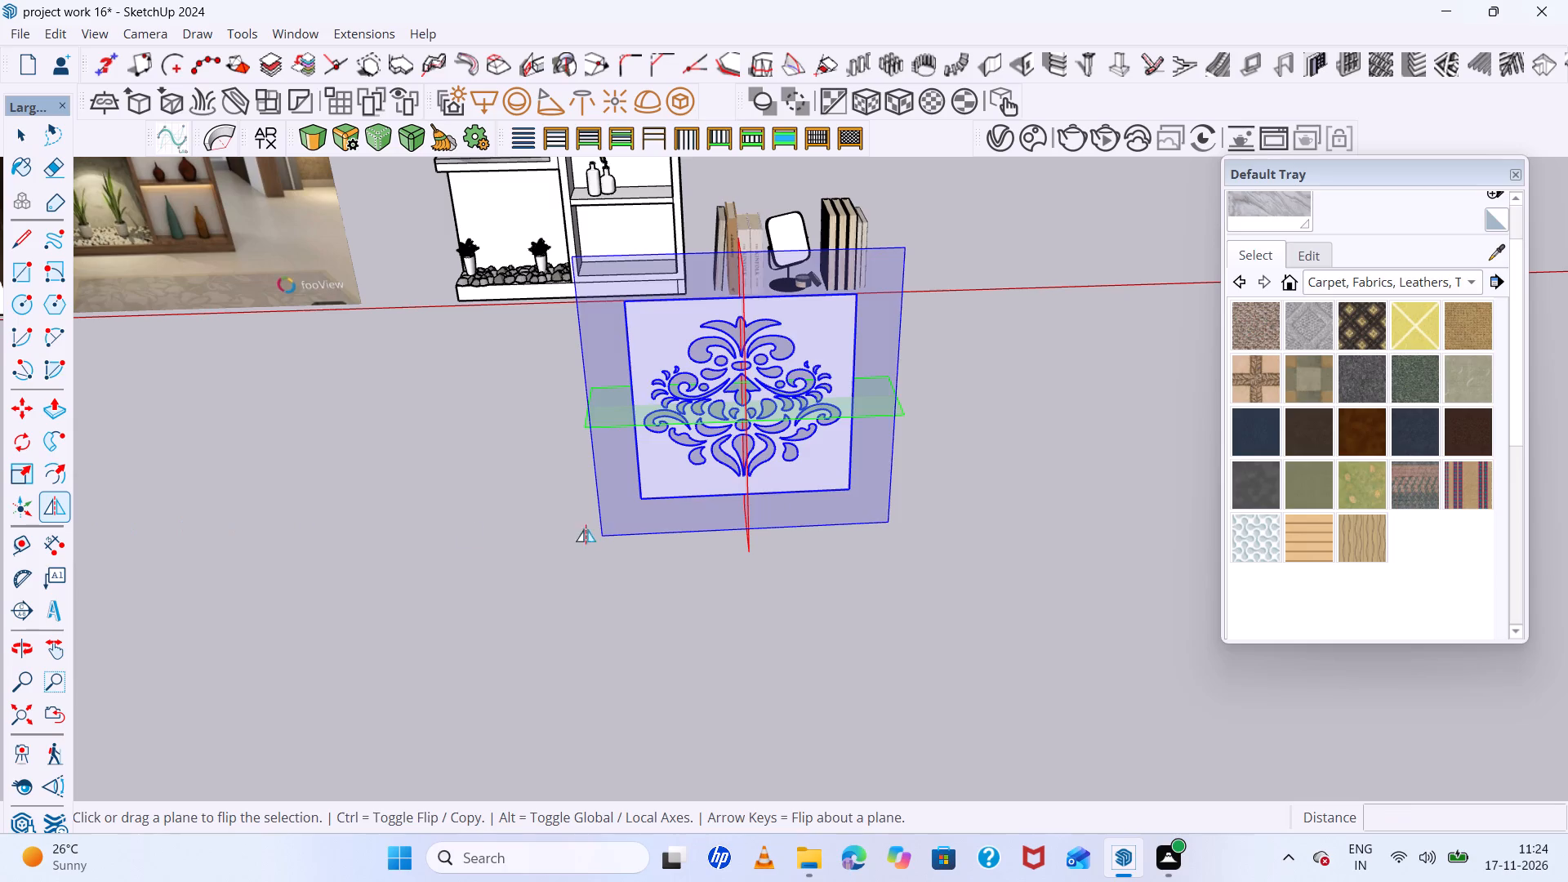
drag(844, 524, 846, 488)
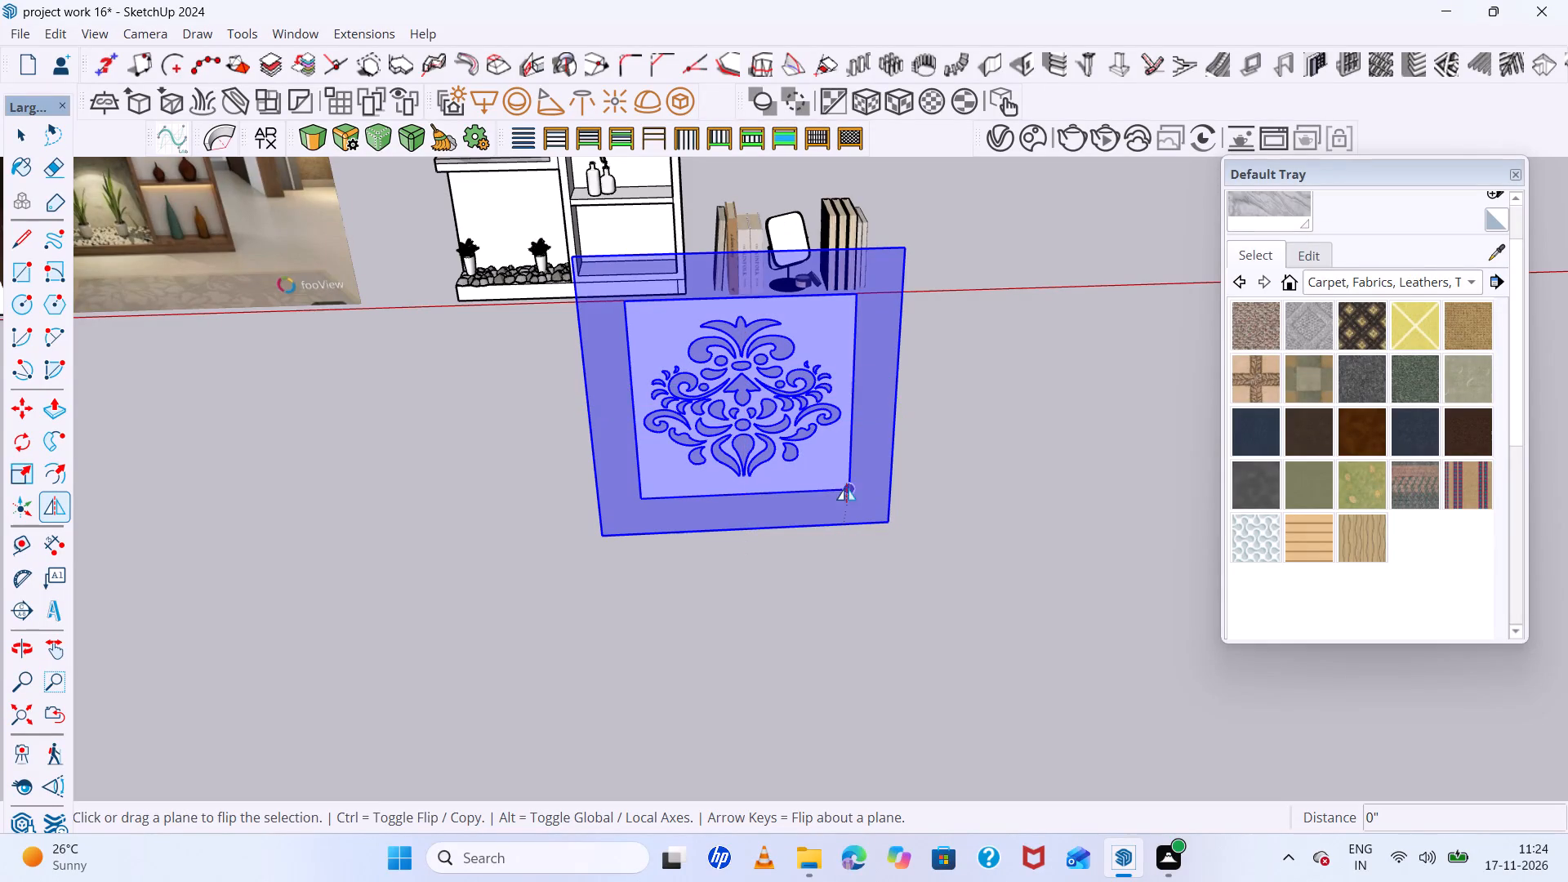
drag(846, 488, 845, 460)
drag(838, 412, 840, 394)
scroll(862, 402, up, 5)
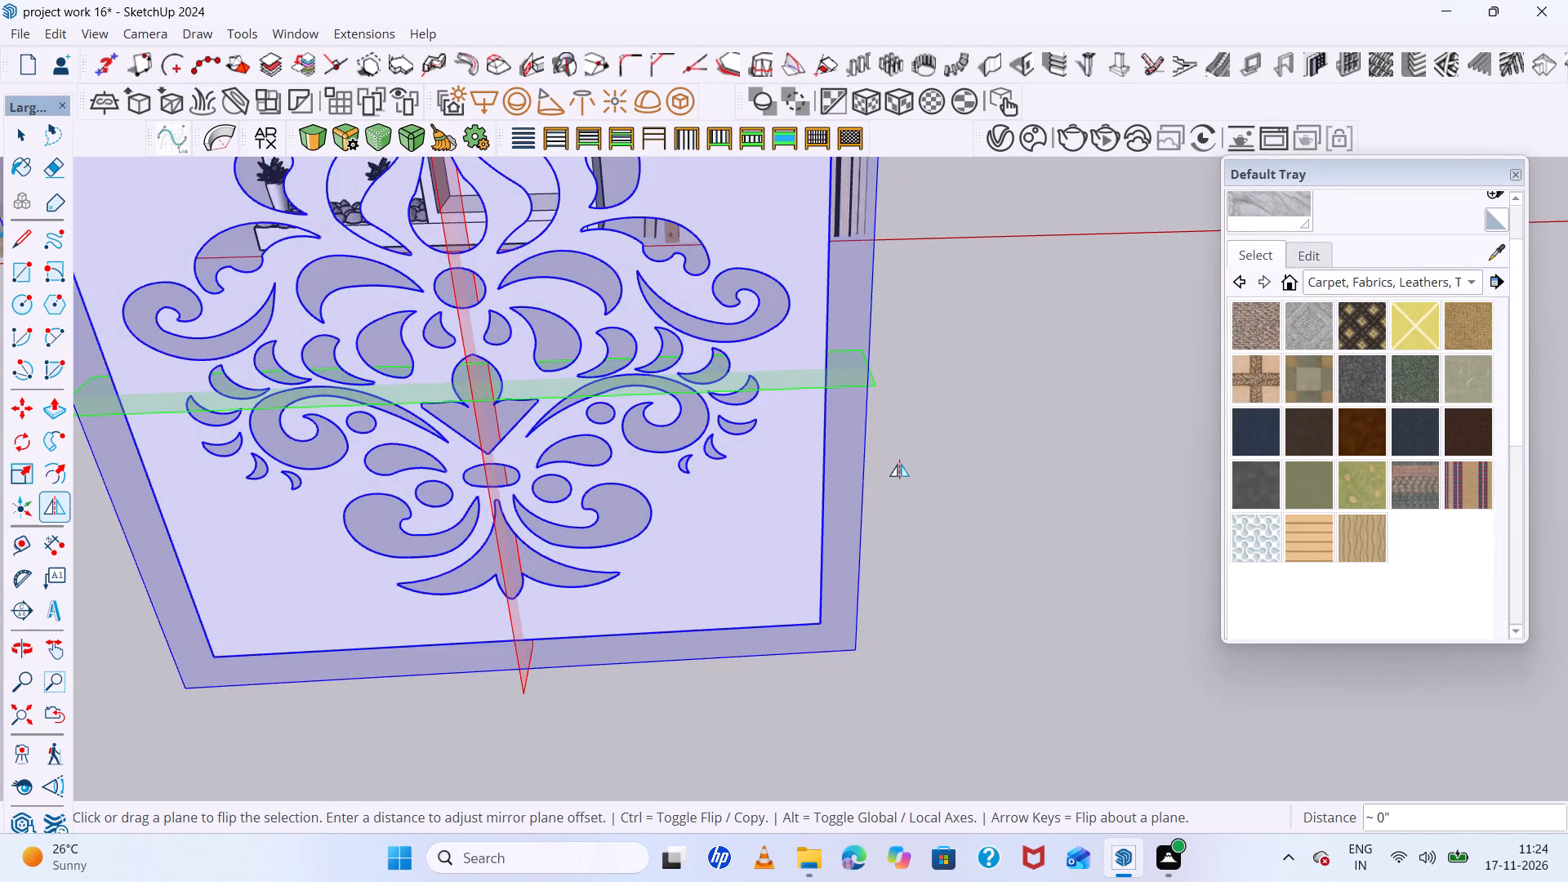
key(space)
click(925, 510)
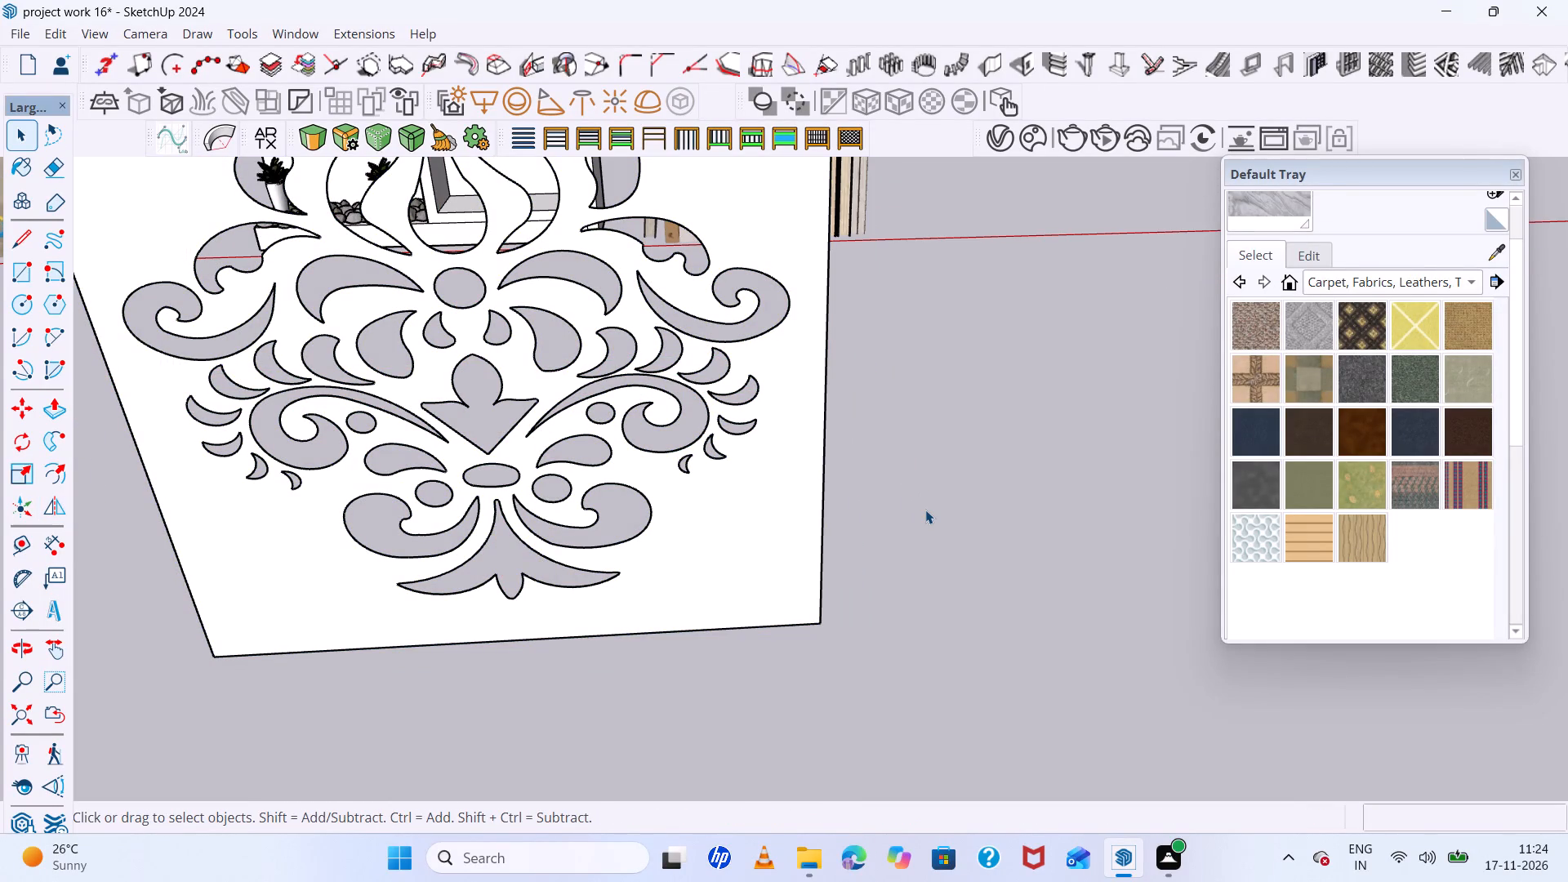
Open the upright jali panel's group, copy its patterned face, and leave the group.
scroll(925, 510, down, 3)
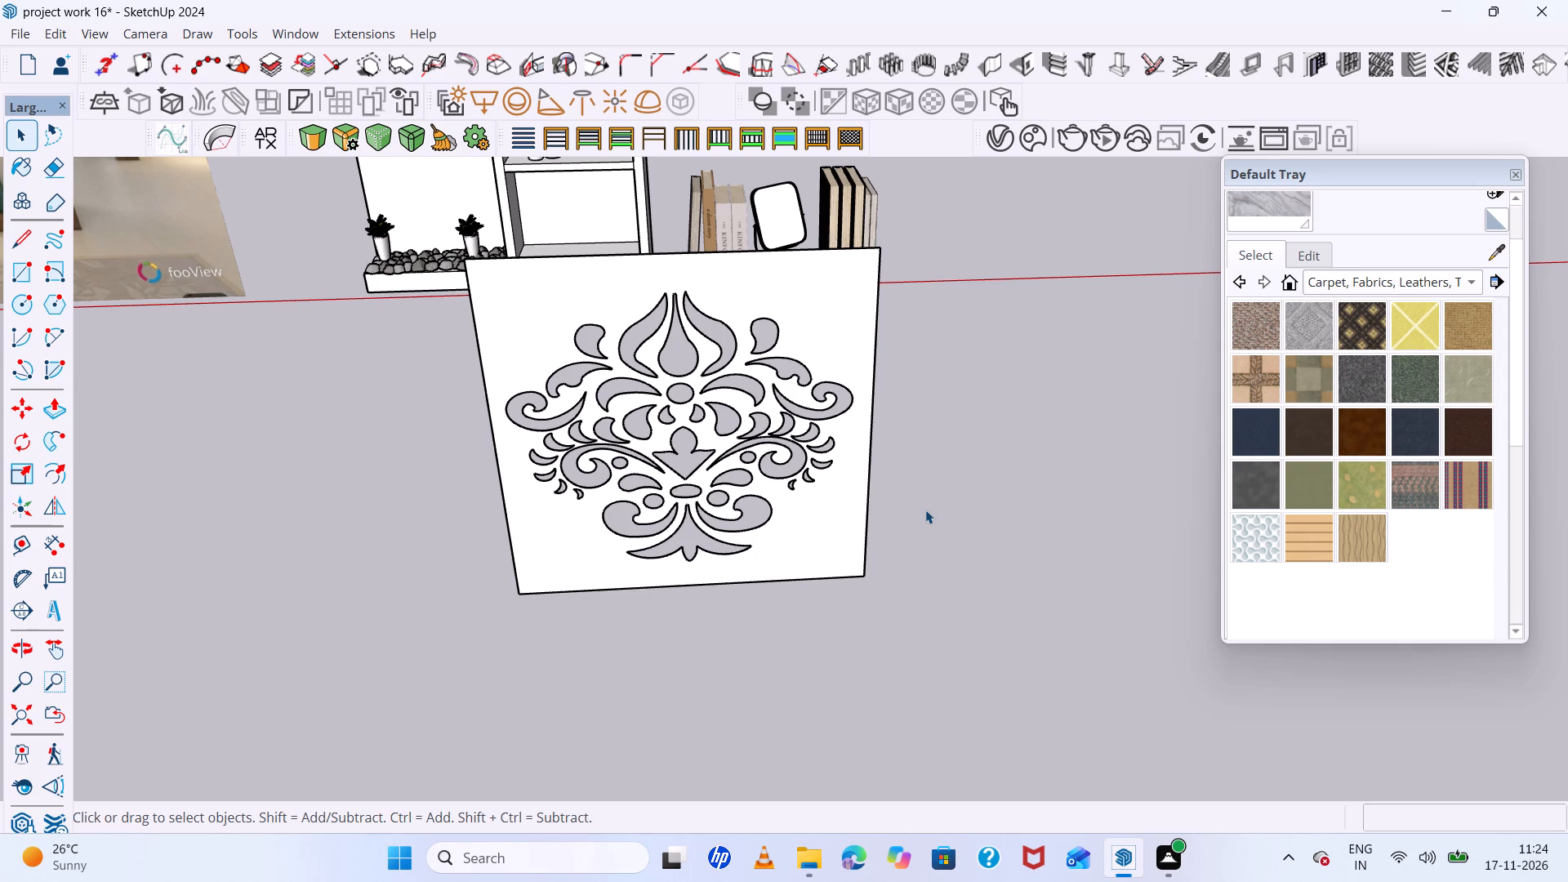
scroll(791, 331, down, 8)
middle_drag(725, 396, 850, 375)
double_click(876, 404)
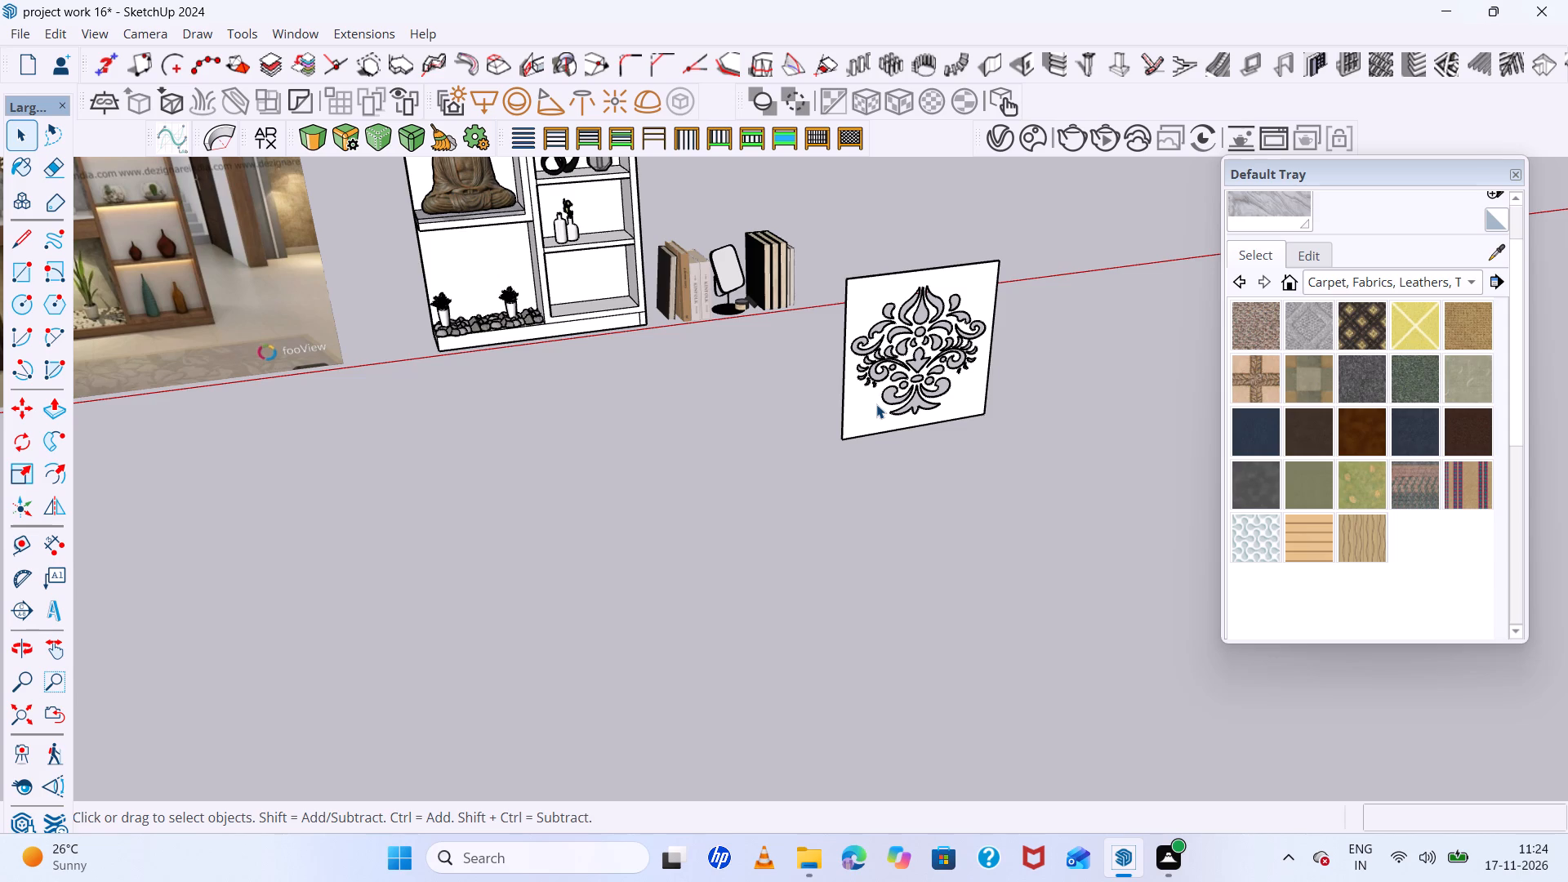
click(875, 402)
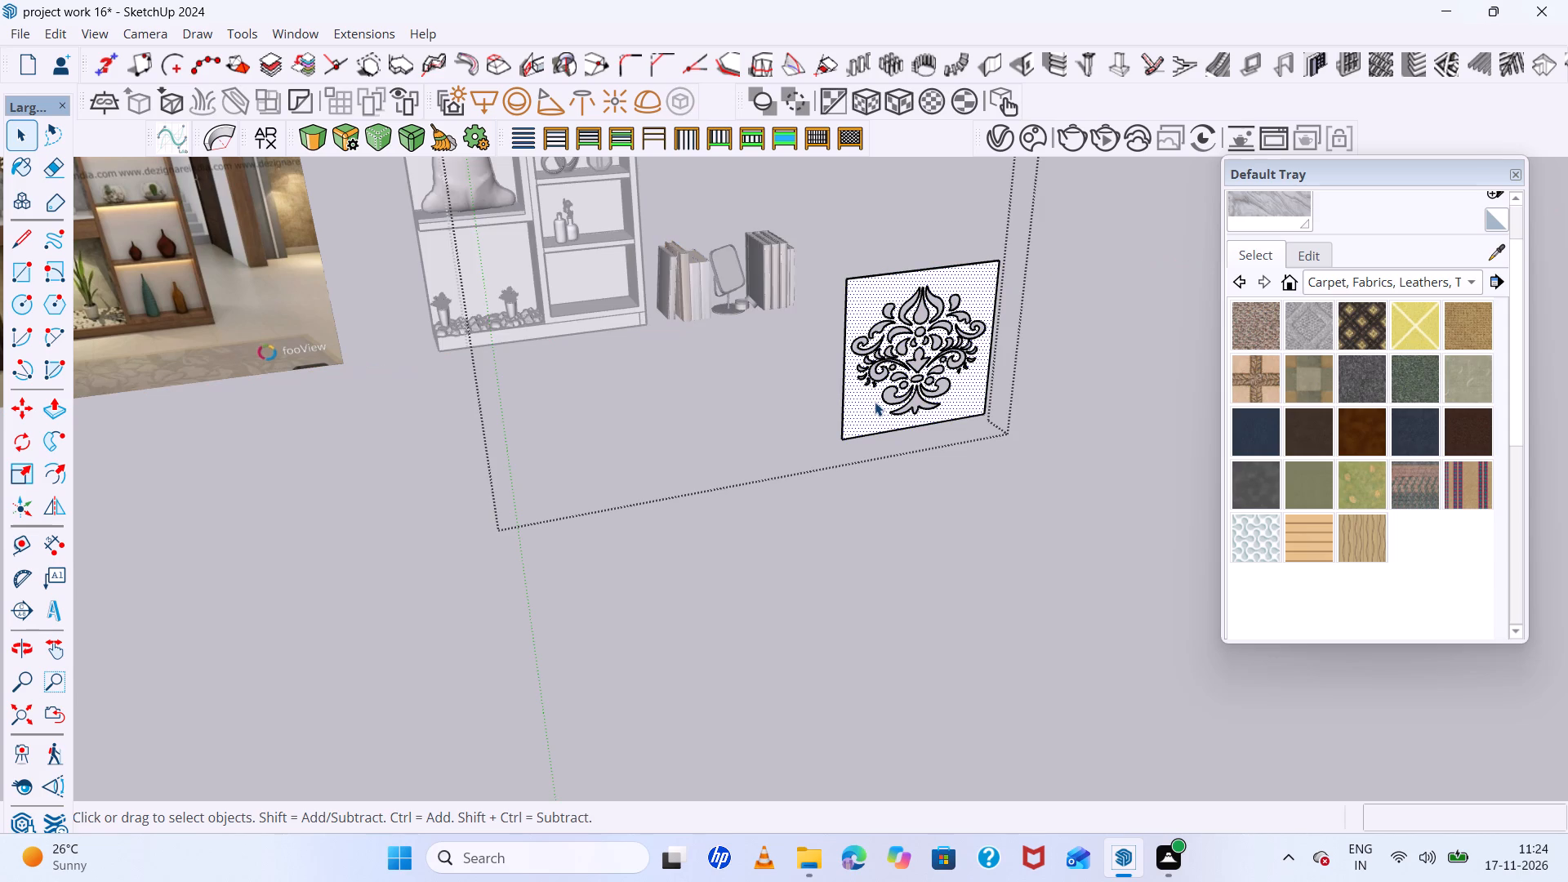
key(ctrl+c)
click(931, 537)
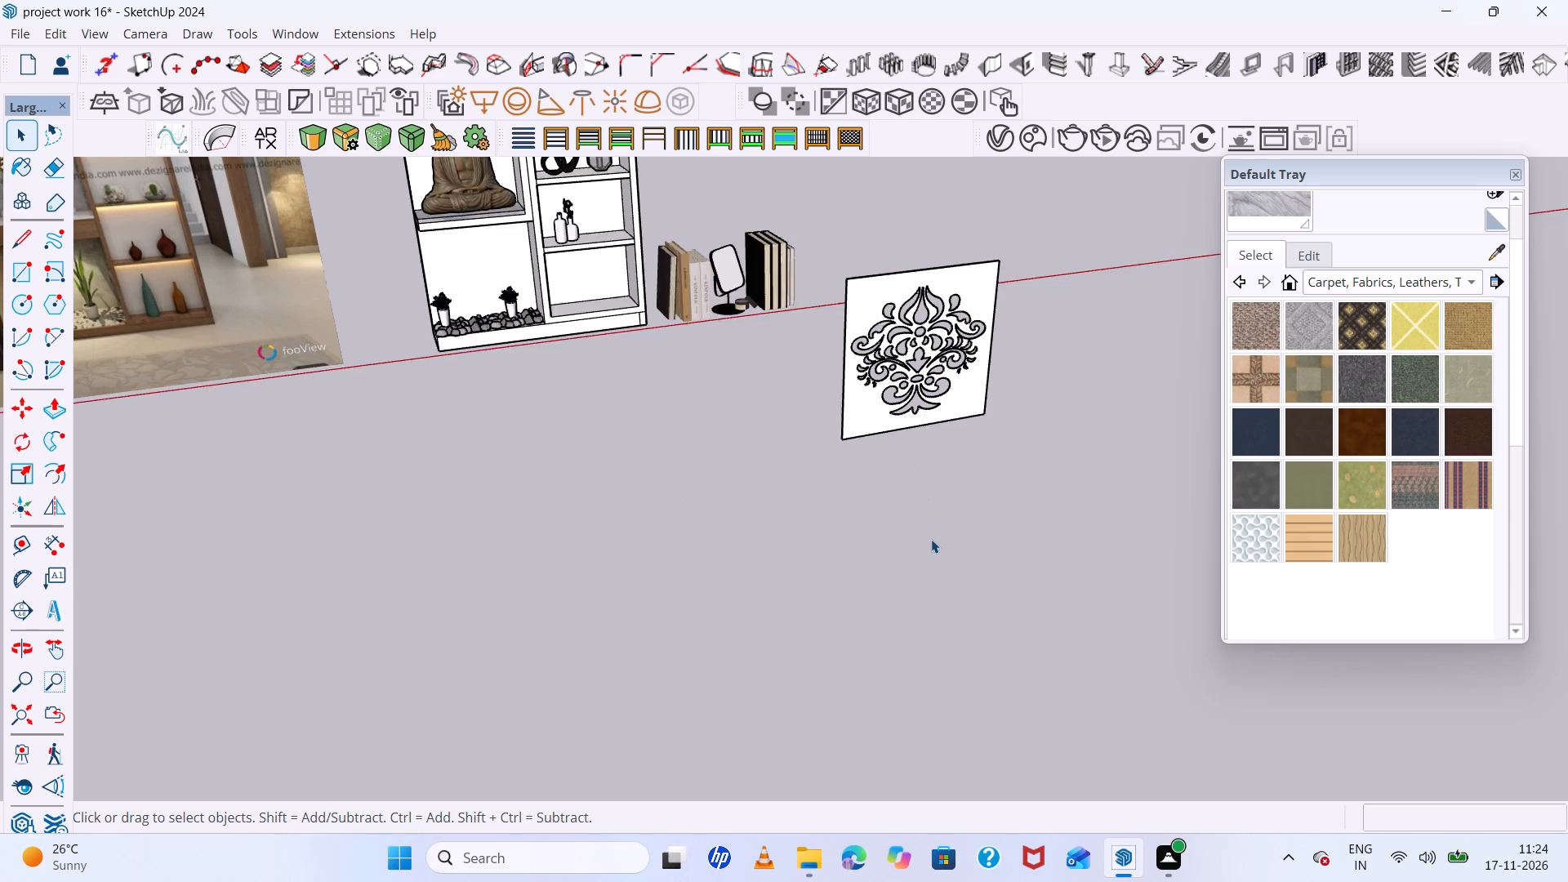
Paste the copied jali face flat on the ground beside the striped books, outside any group.
scroll(931, 539, down, 6)
scroll(559, 190, up, 9)
middle_drag(652, 260, 770, 299)
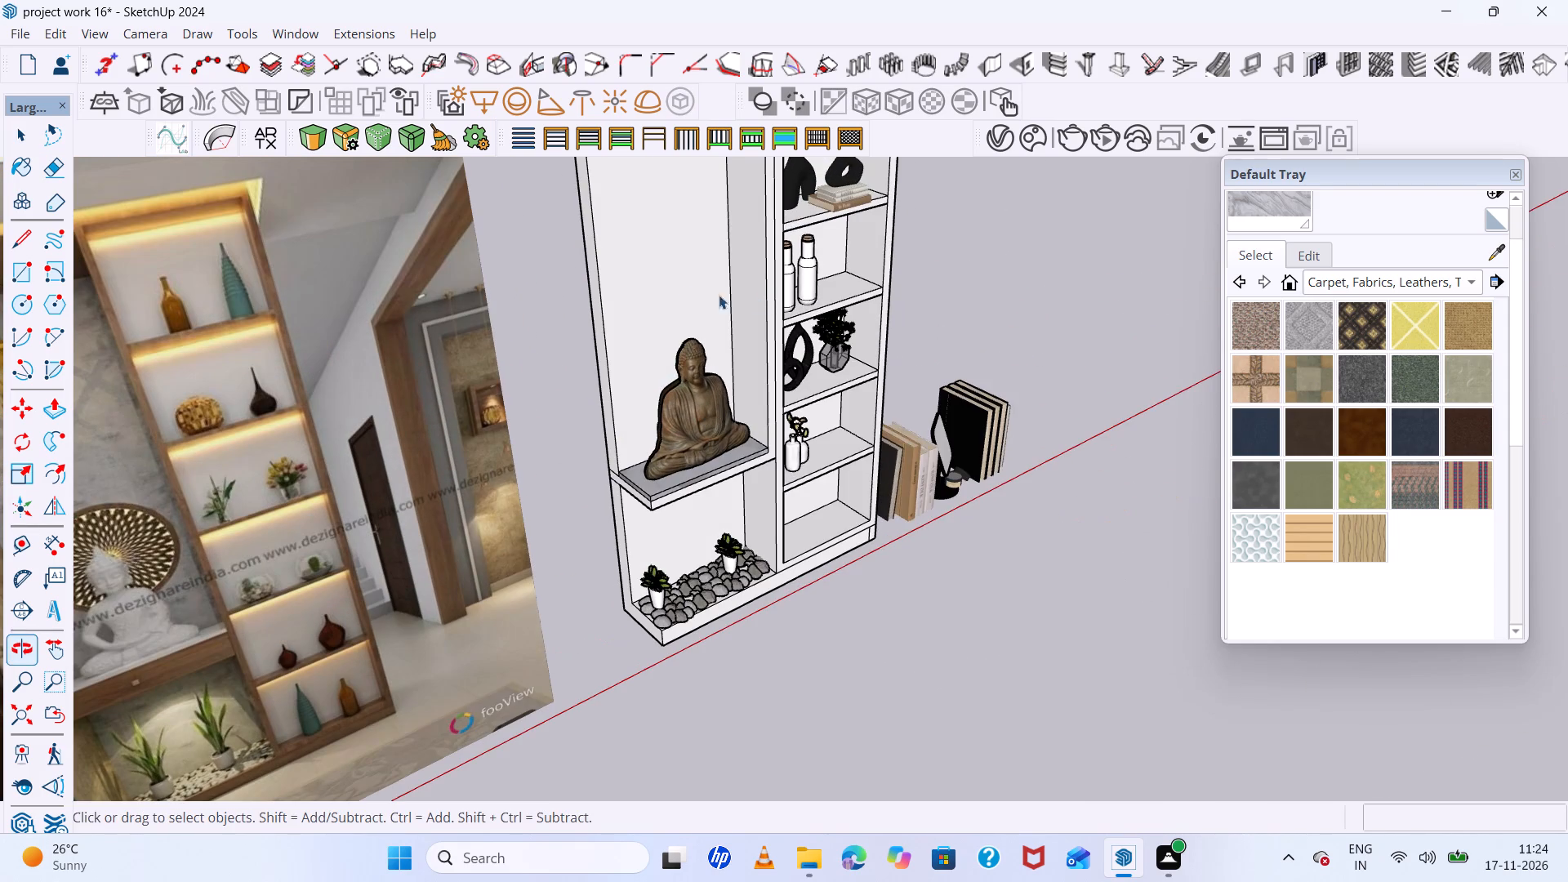
click(647, 274)
key(ctrl+v)
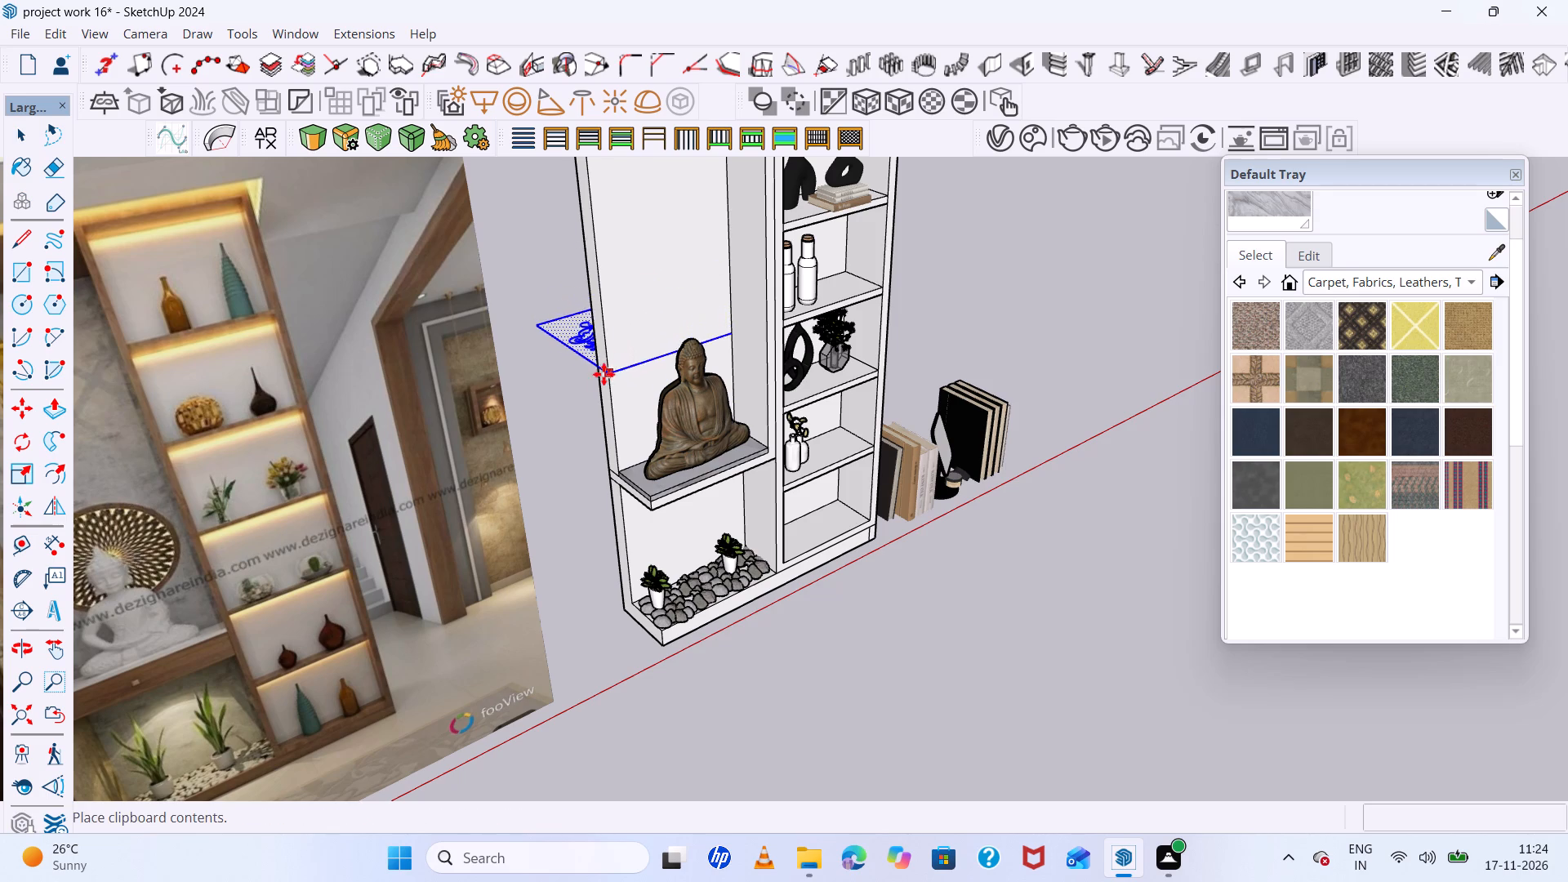
scroll(599, 372, down, 10)
click(866, 416)
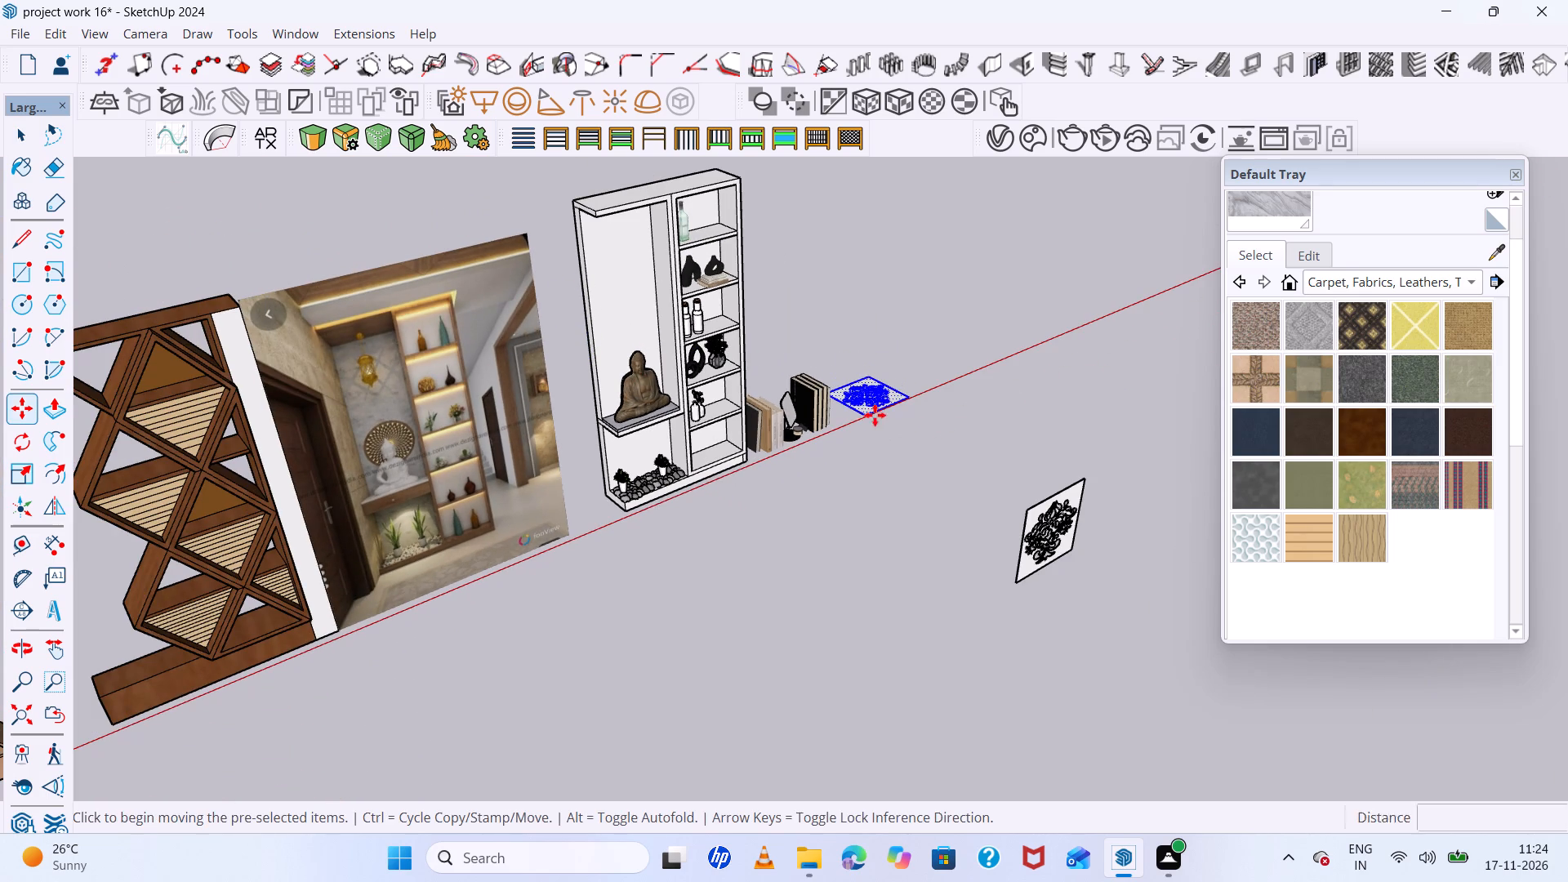
scroll(880, 413, up, 11)
middle_drag(898, 380, 635, 417)
scroll(822, 450, up, 10)
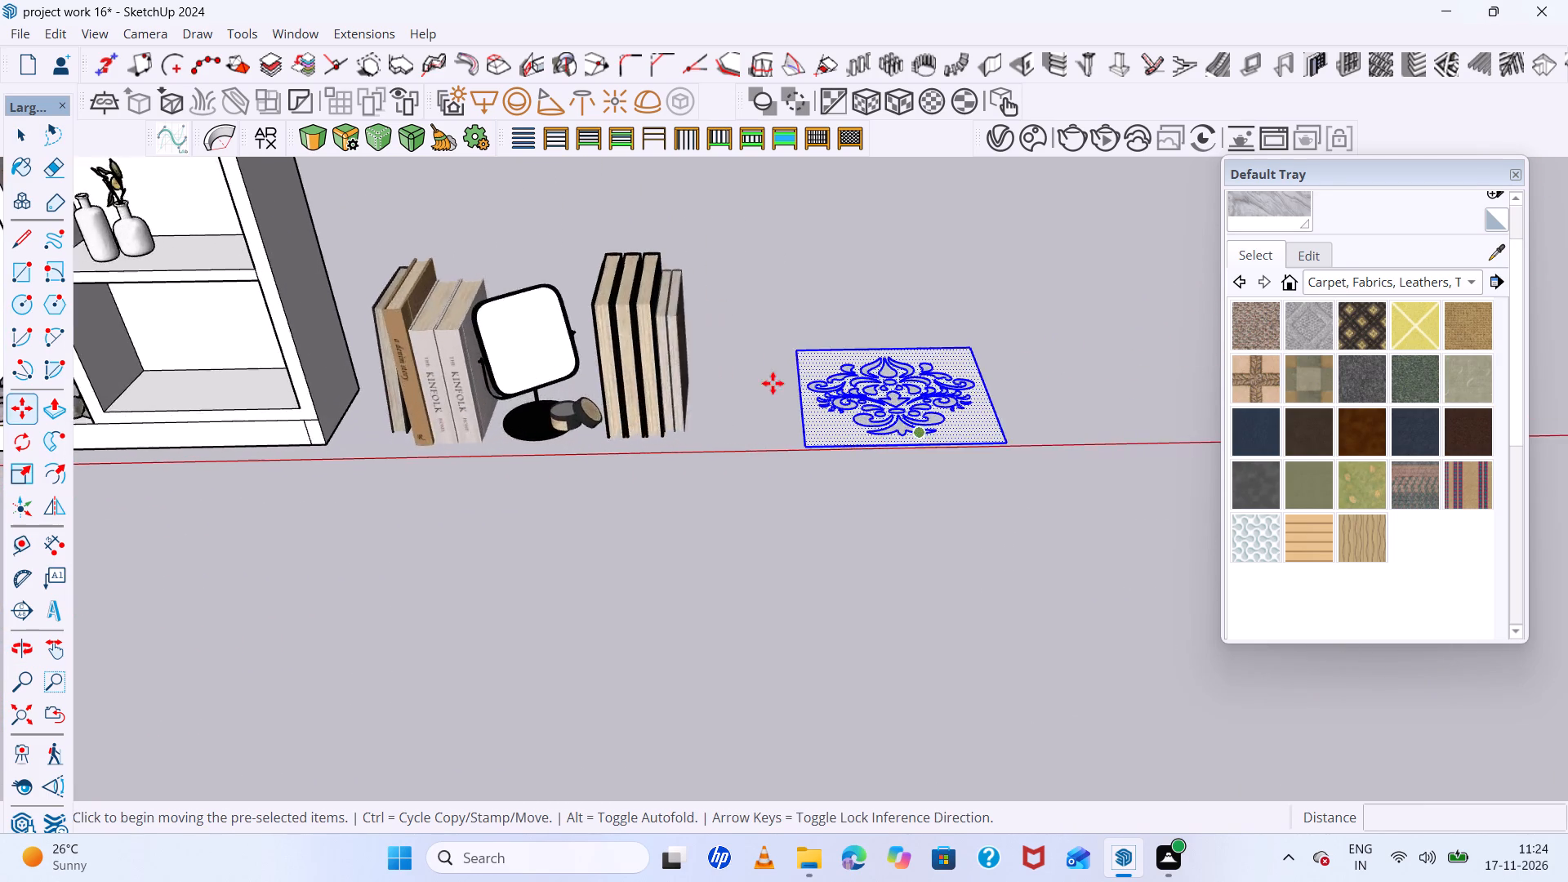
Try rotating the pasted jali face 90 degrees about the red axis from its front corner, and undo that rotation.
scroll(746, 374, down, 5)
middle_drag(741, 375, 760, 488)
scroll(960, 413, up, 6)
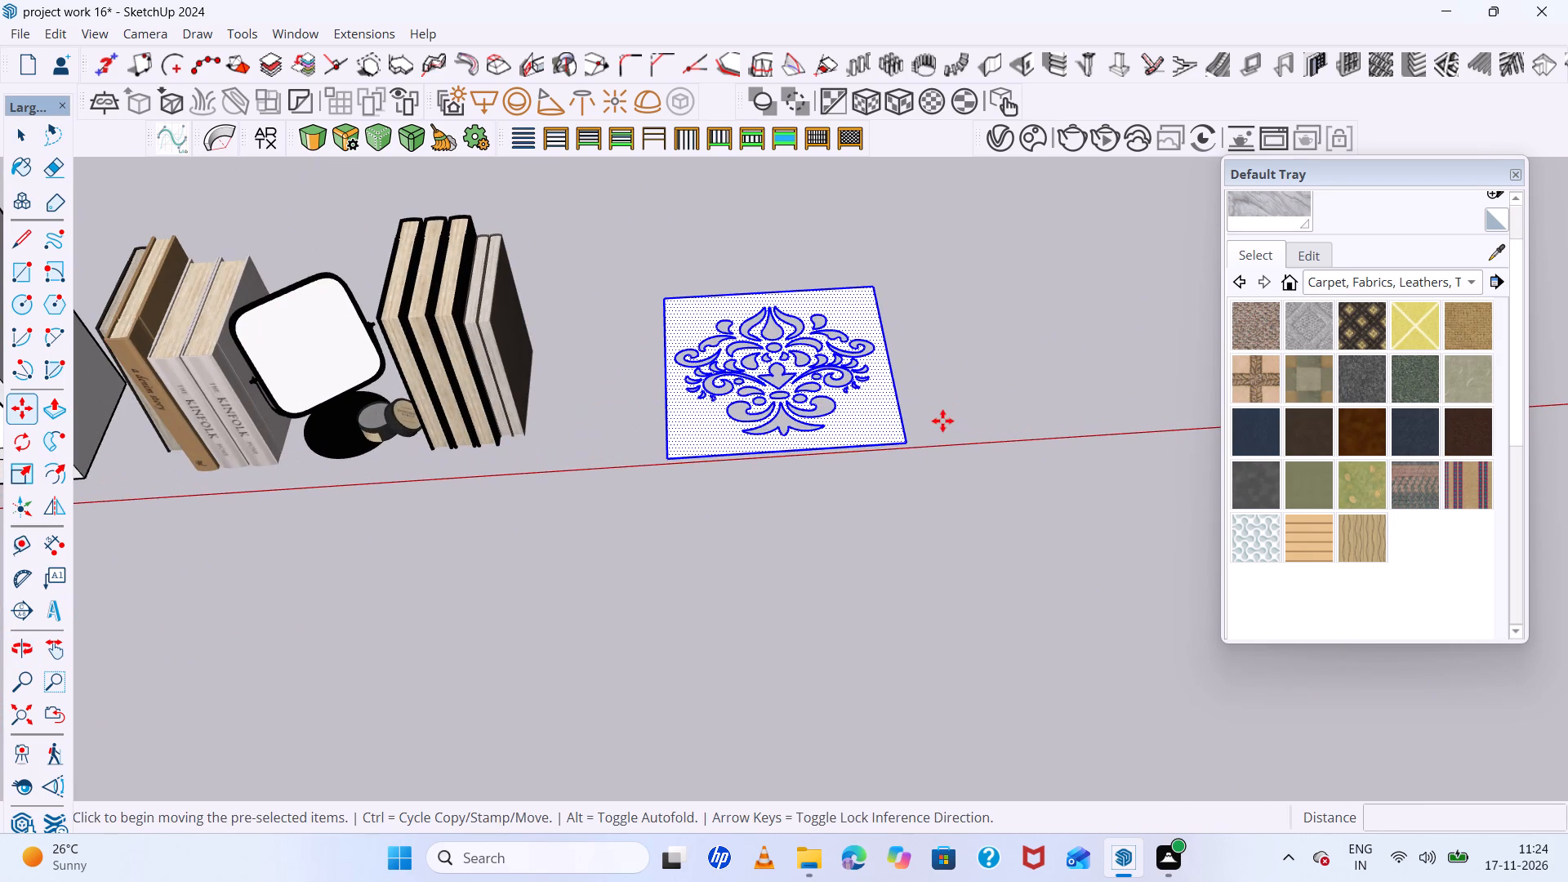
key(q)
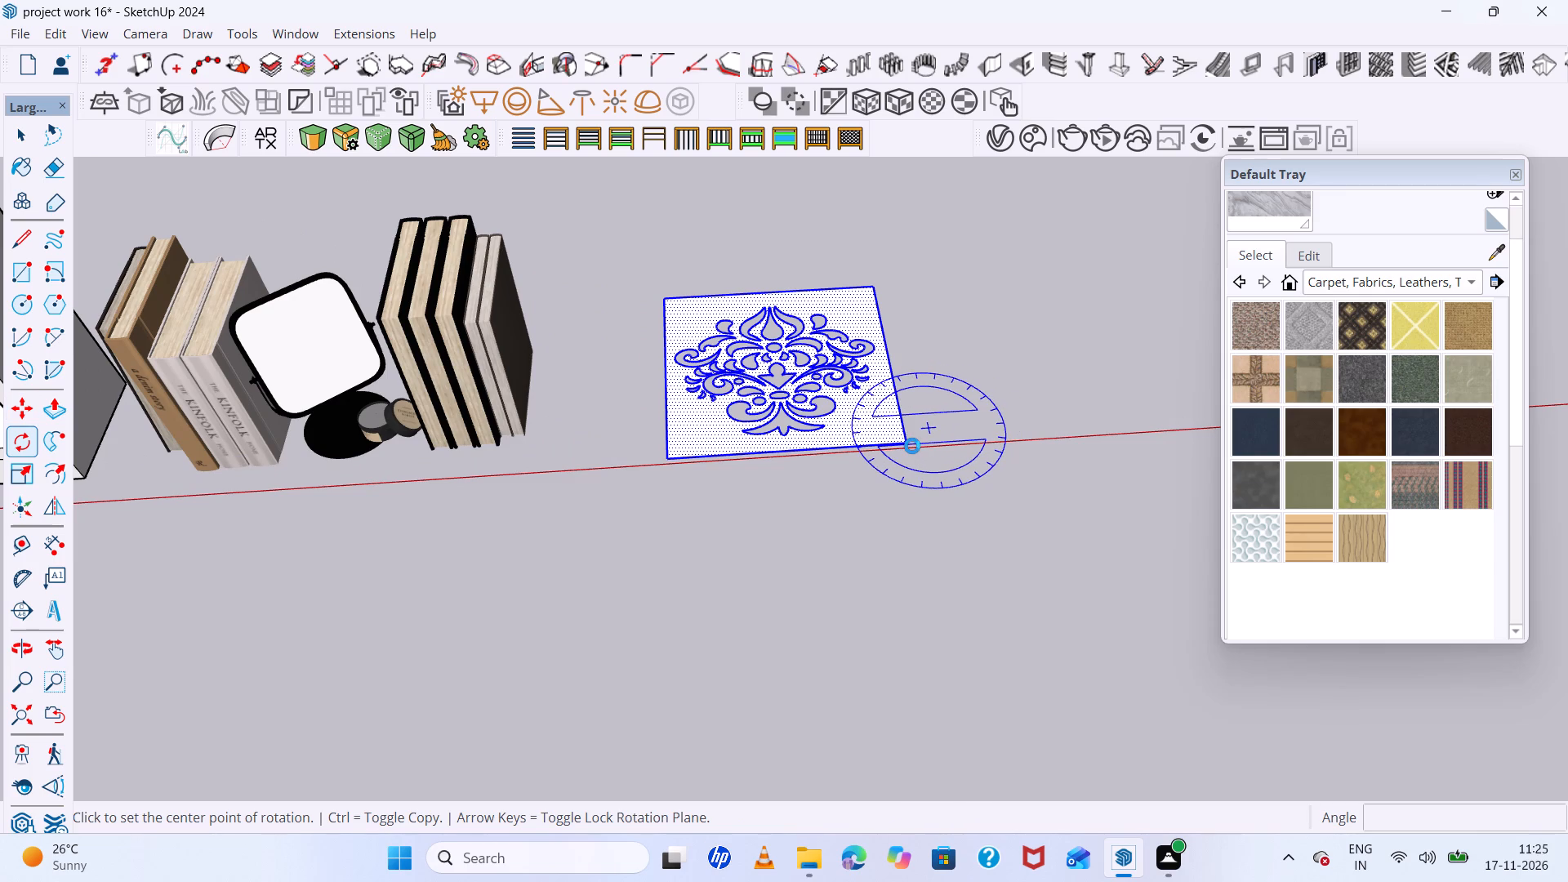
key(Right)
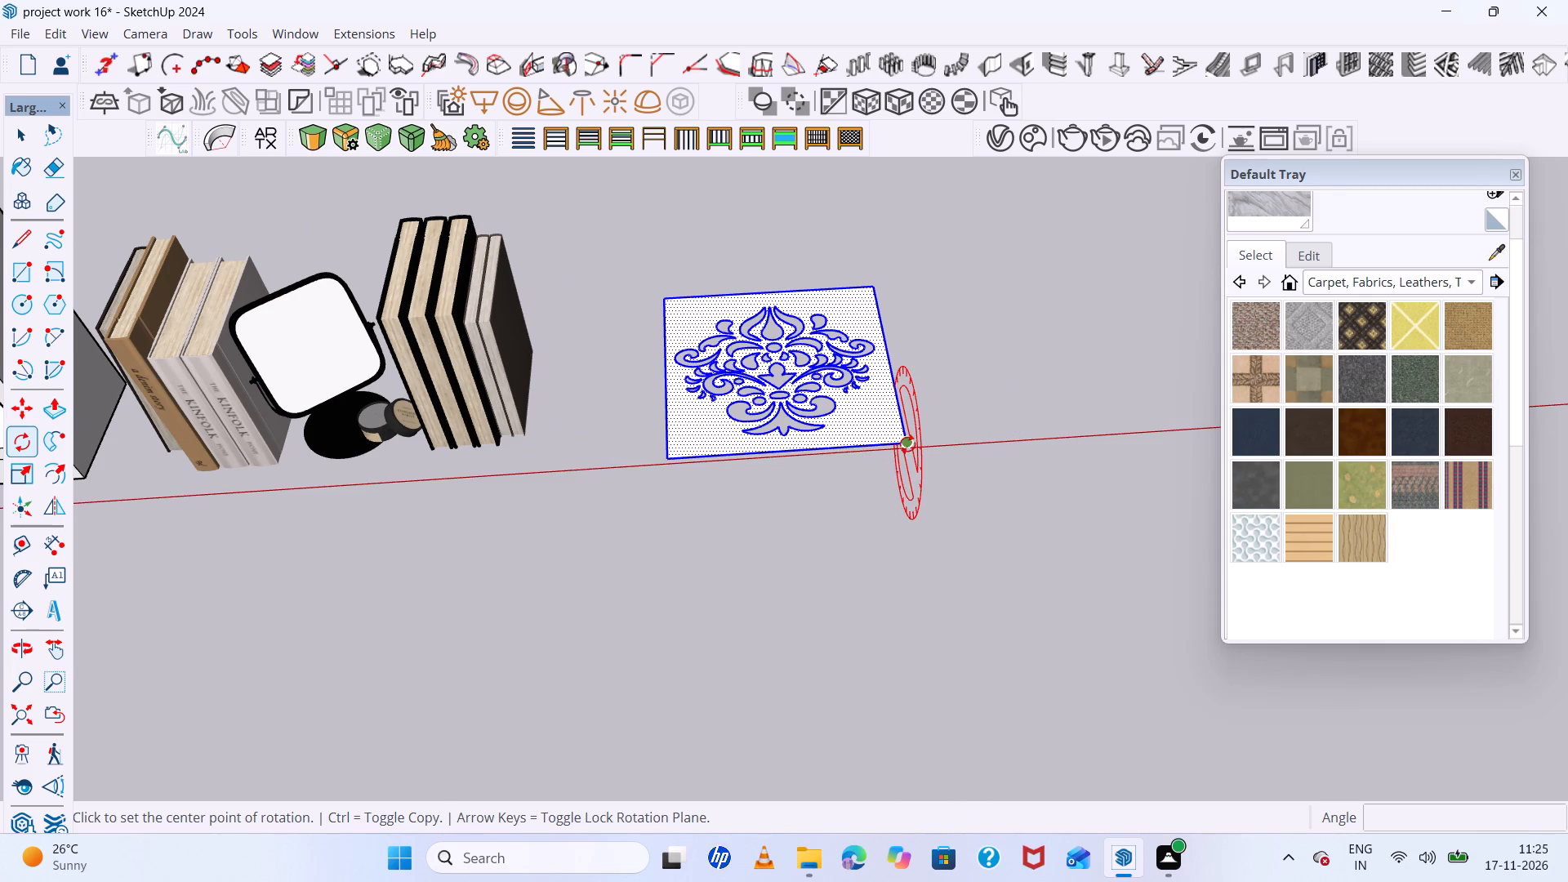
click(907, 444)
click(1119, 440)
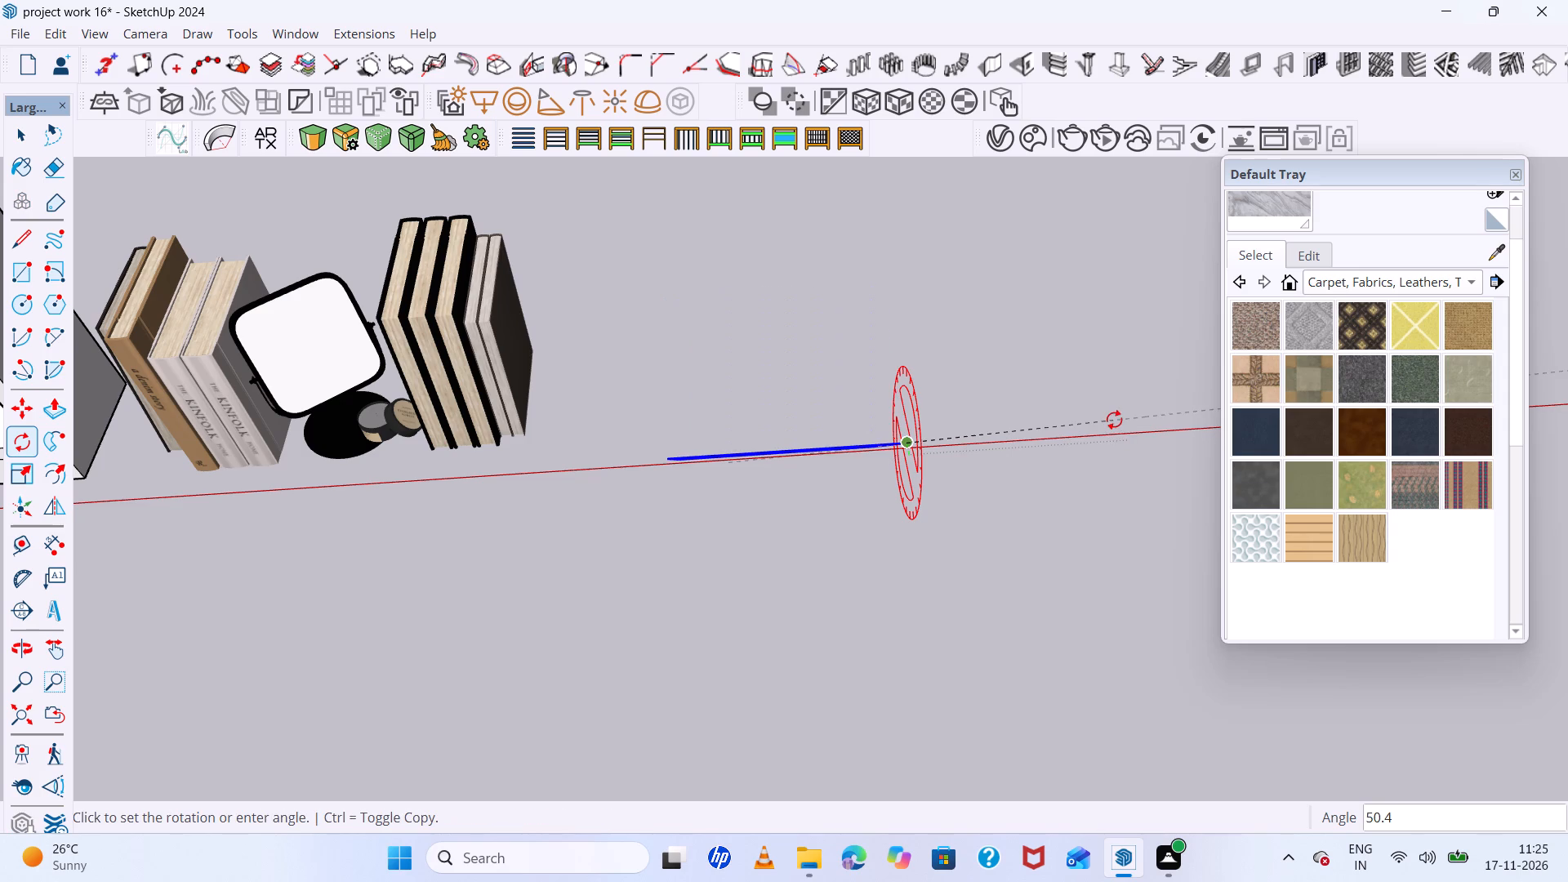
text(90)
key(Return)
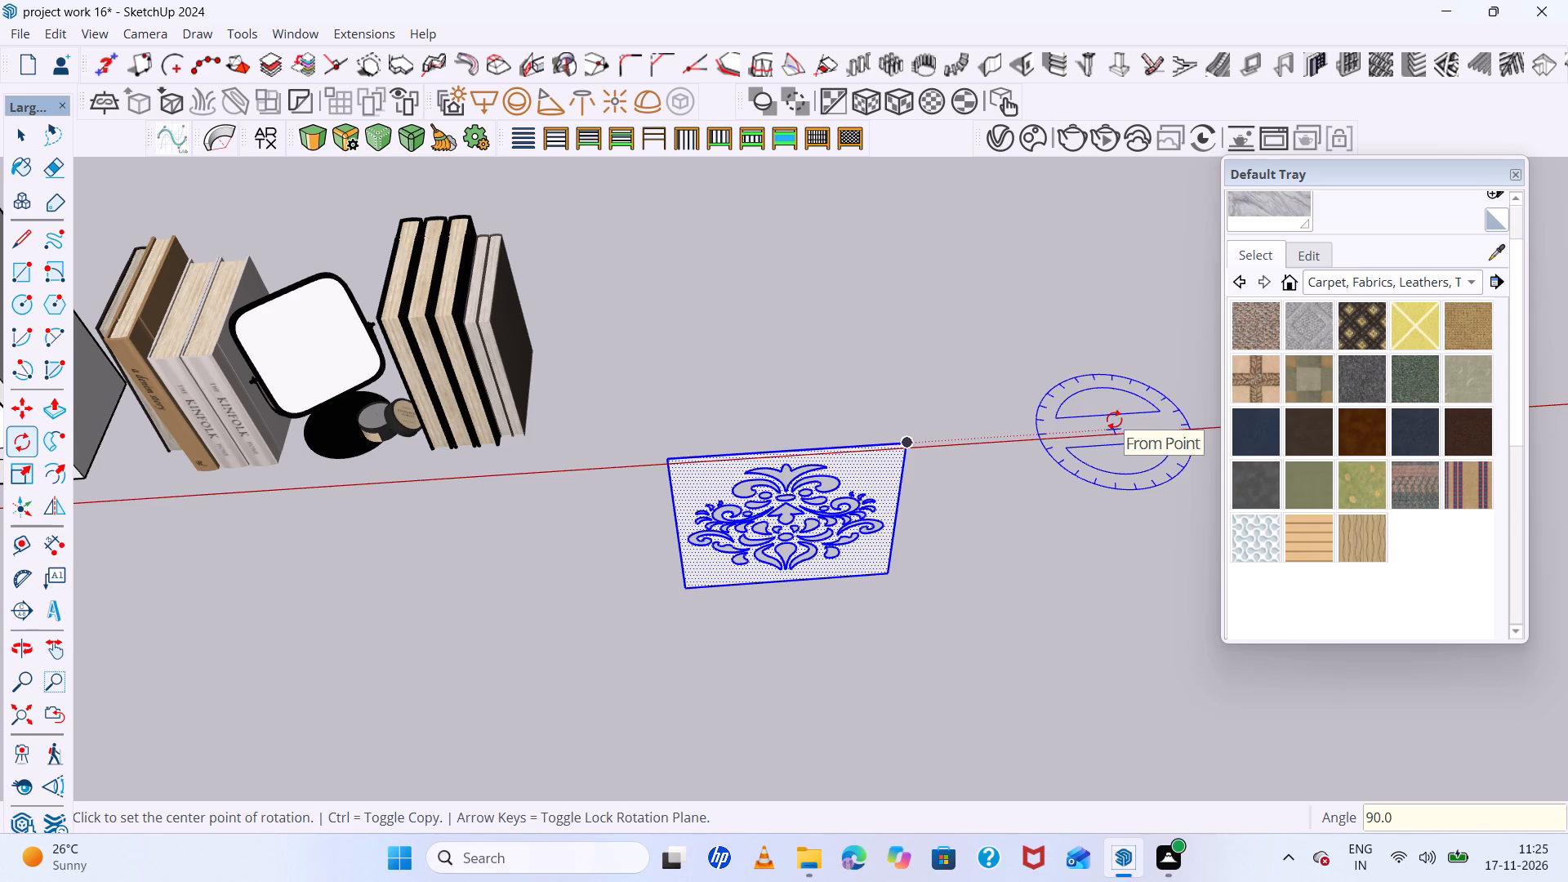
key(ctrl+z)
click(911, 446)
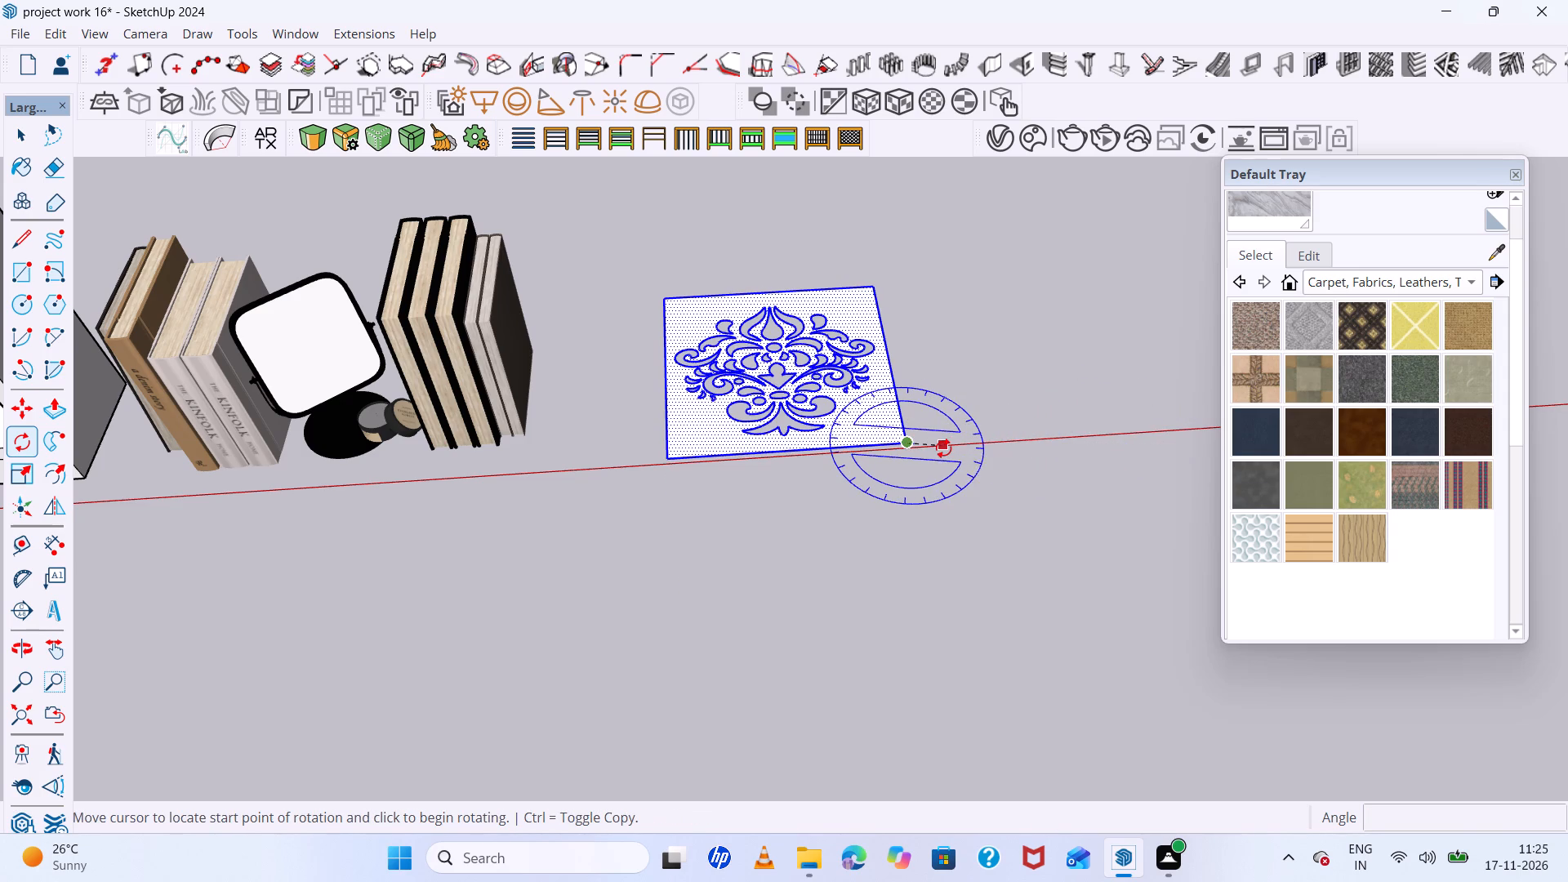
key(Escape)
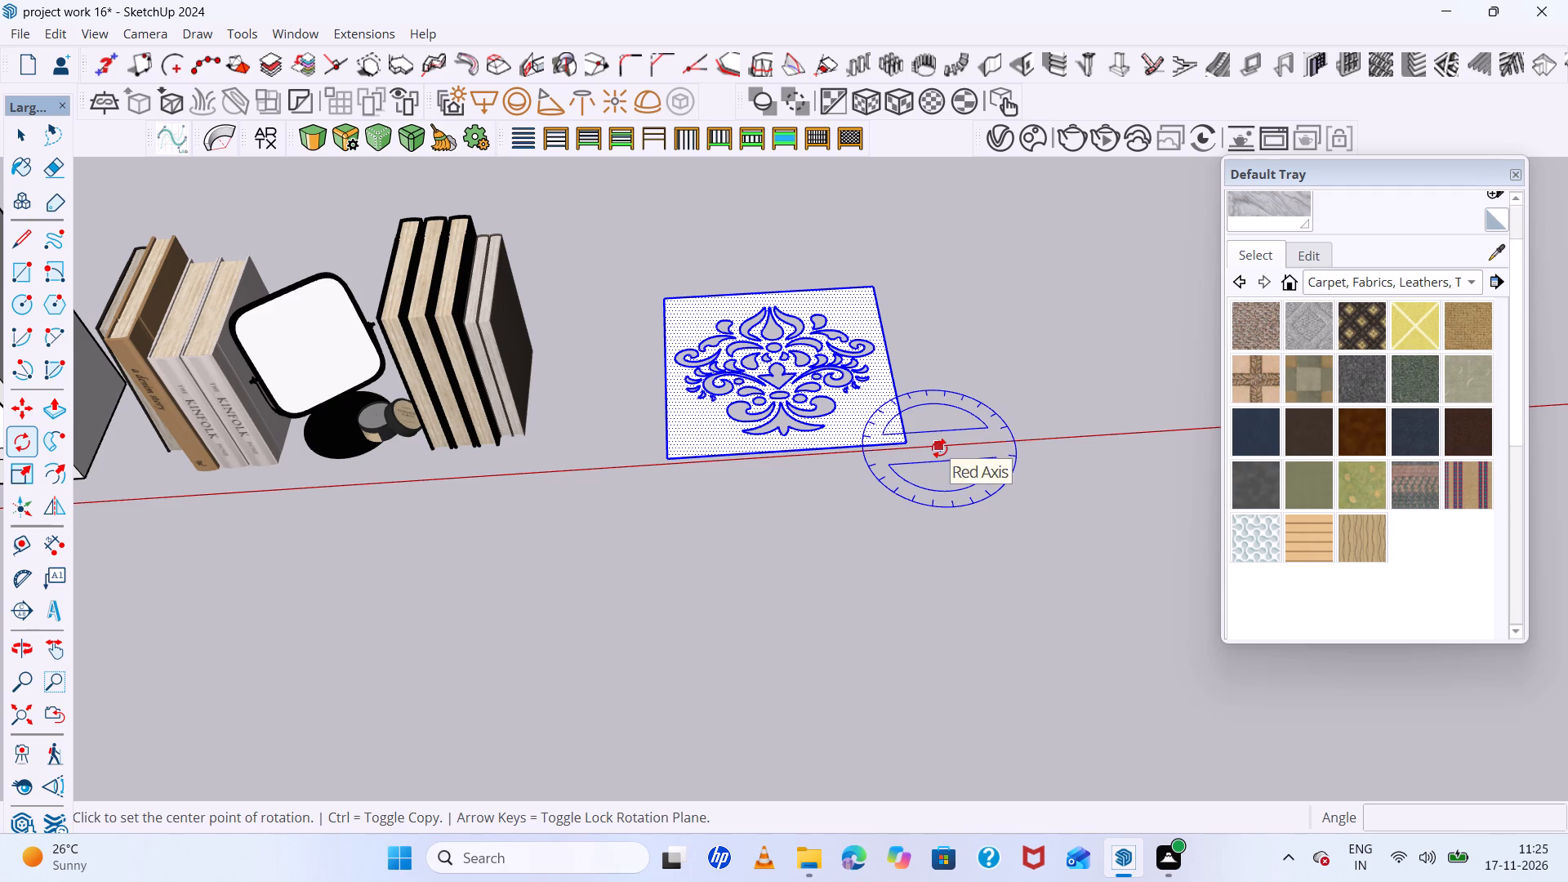
Rotate the flat jali face 90 degrees about the red axis from its front corner so it stands upright above the ground.
key(Right)
middle_drag(902, 442, 858, 180)
scroll(907, 421, up, 2)
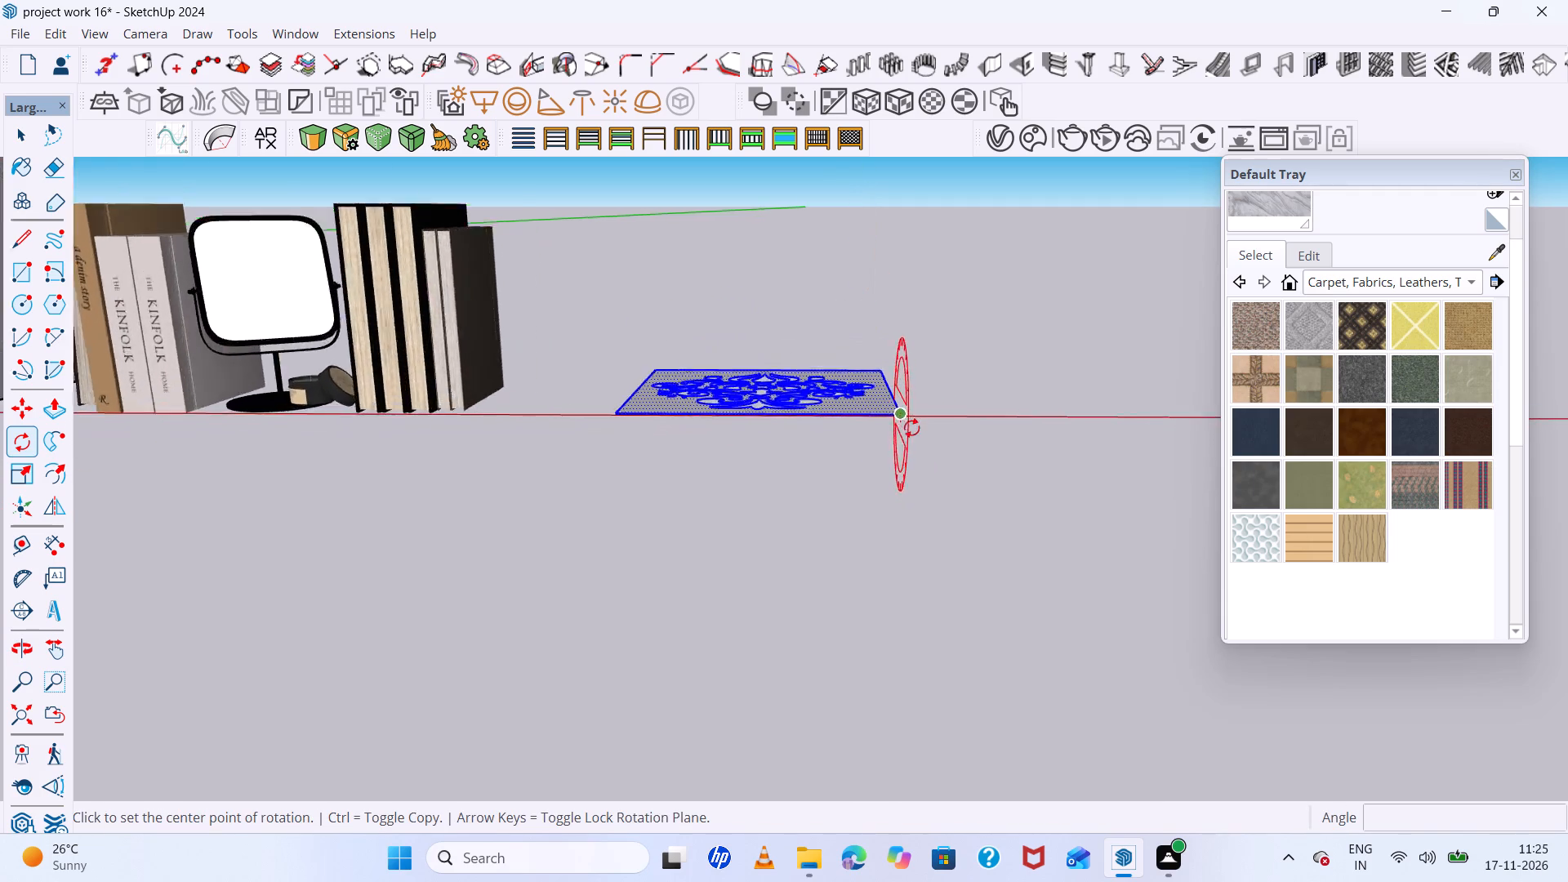
scroll(911, 428, up, 4)
click(888, 408)
click(1162, 408)
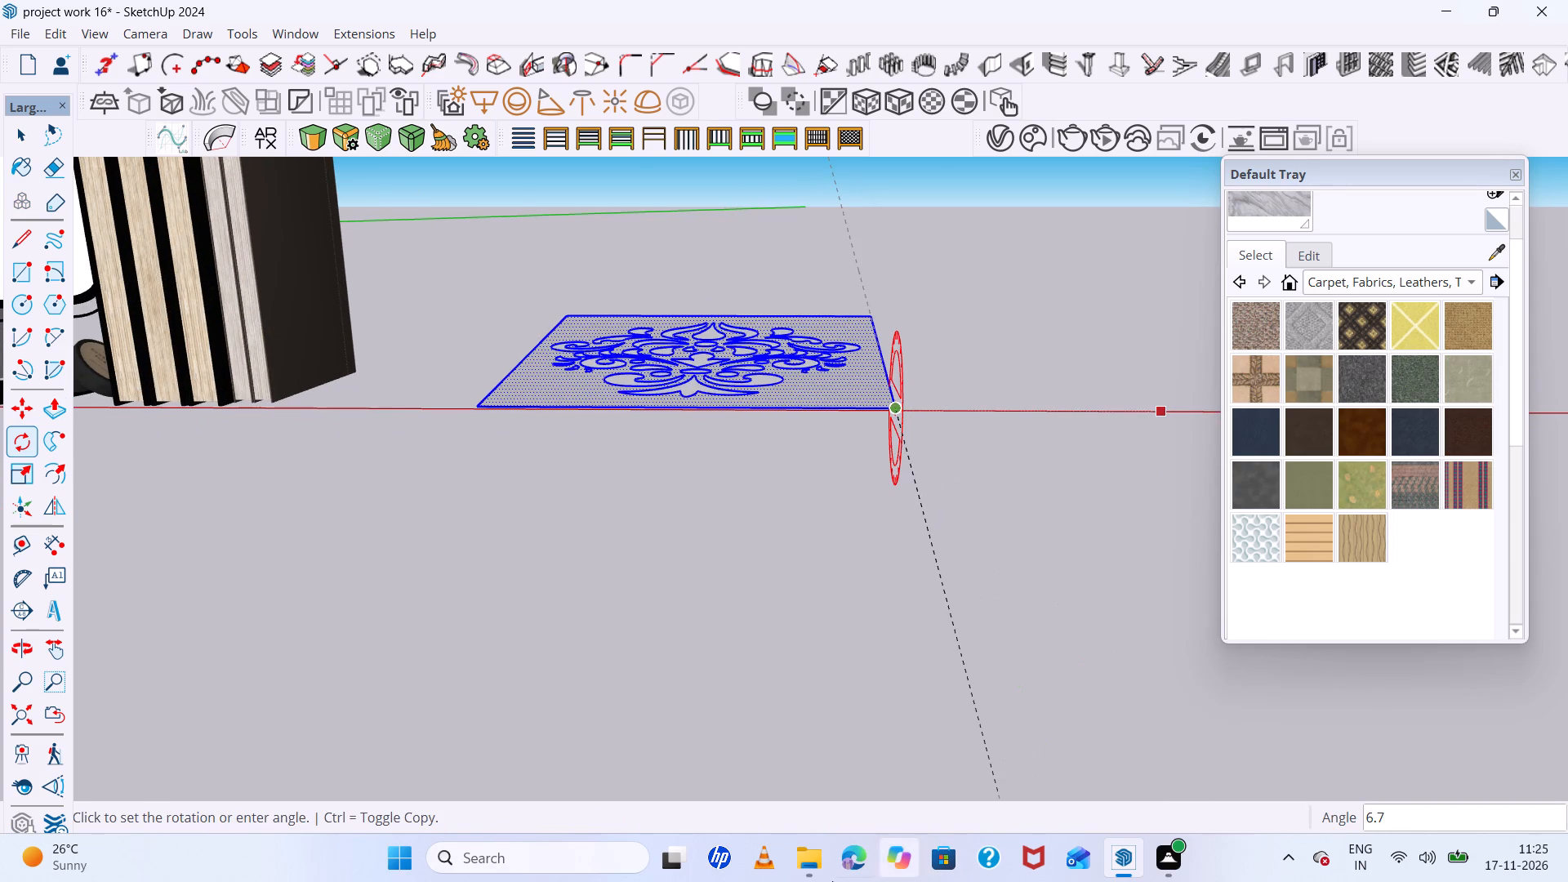
text(90)
key(Return)
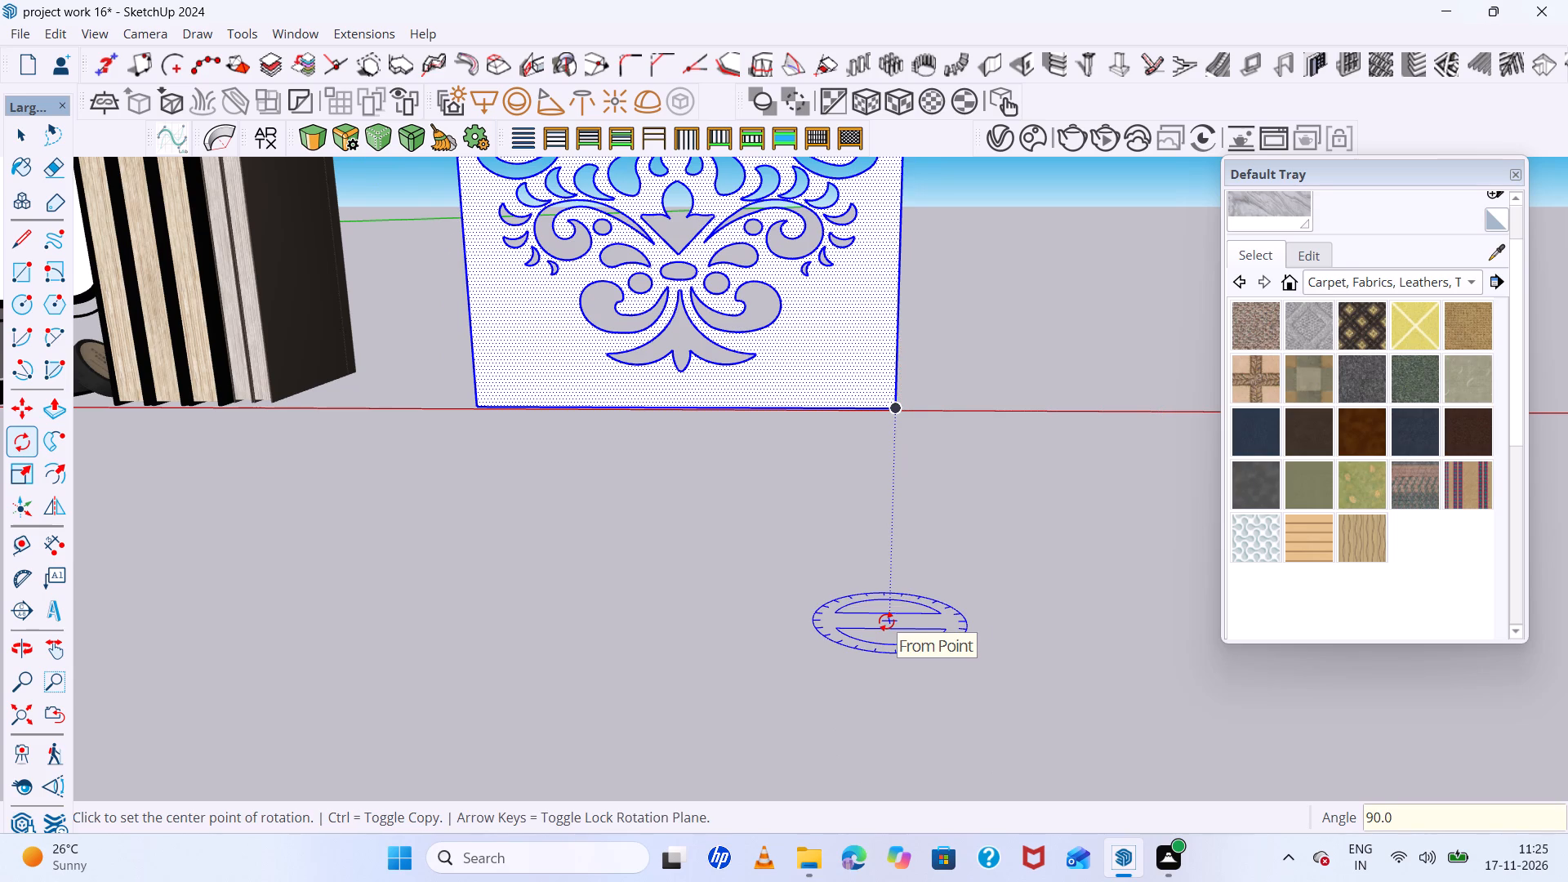
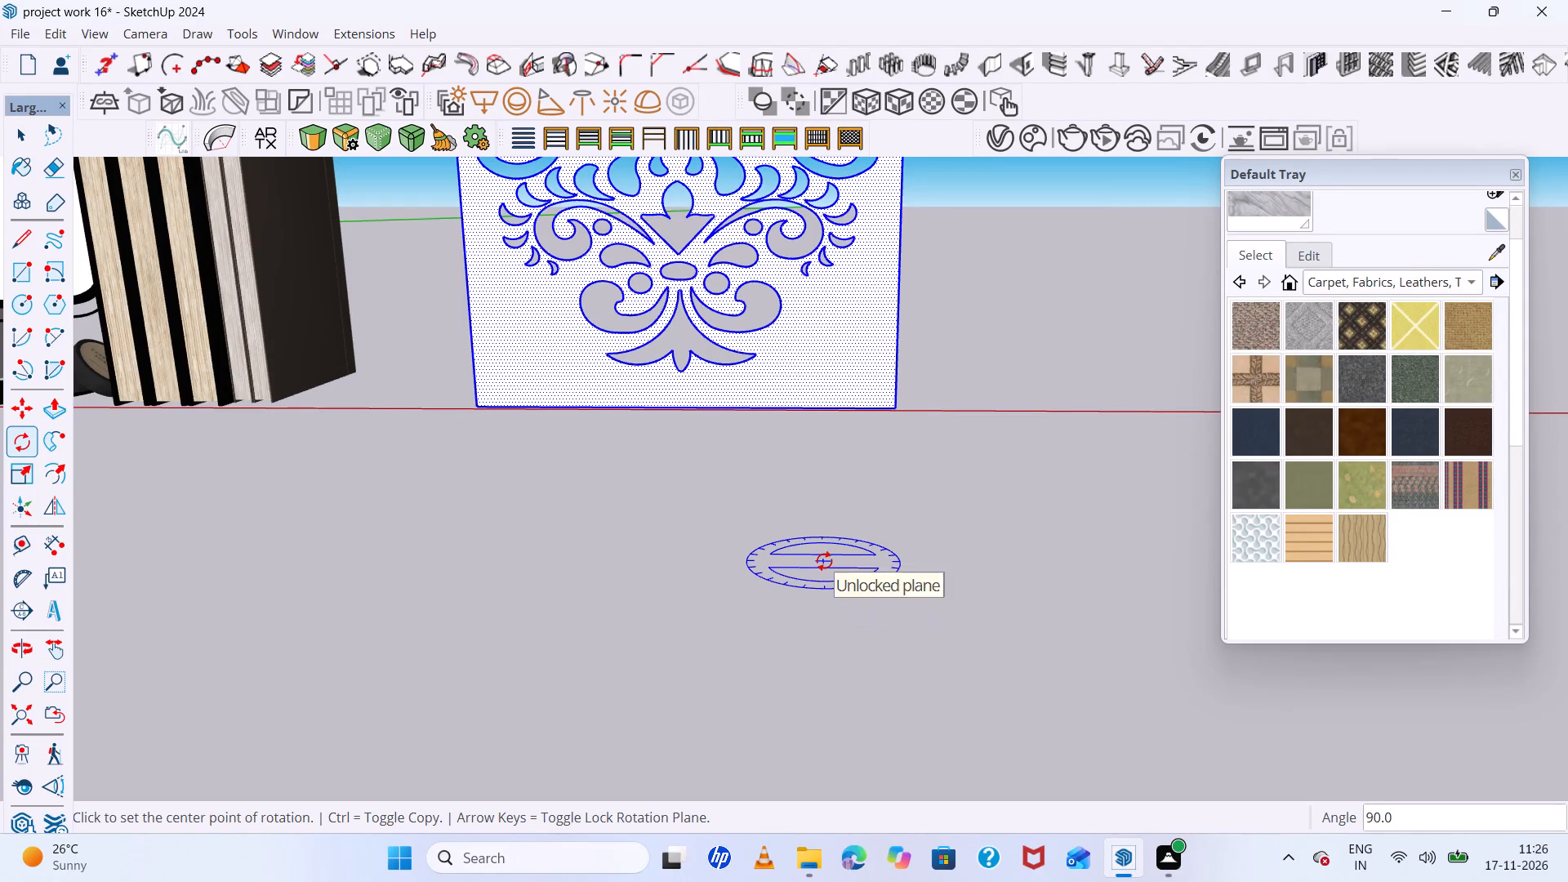
Delete the original upright jali panel group standing in front of the red axis, keeping the new upright face.
scroll(822, 561, down, 12)
middle_drag(822, 561, 943, 550)
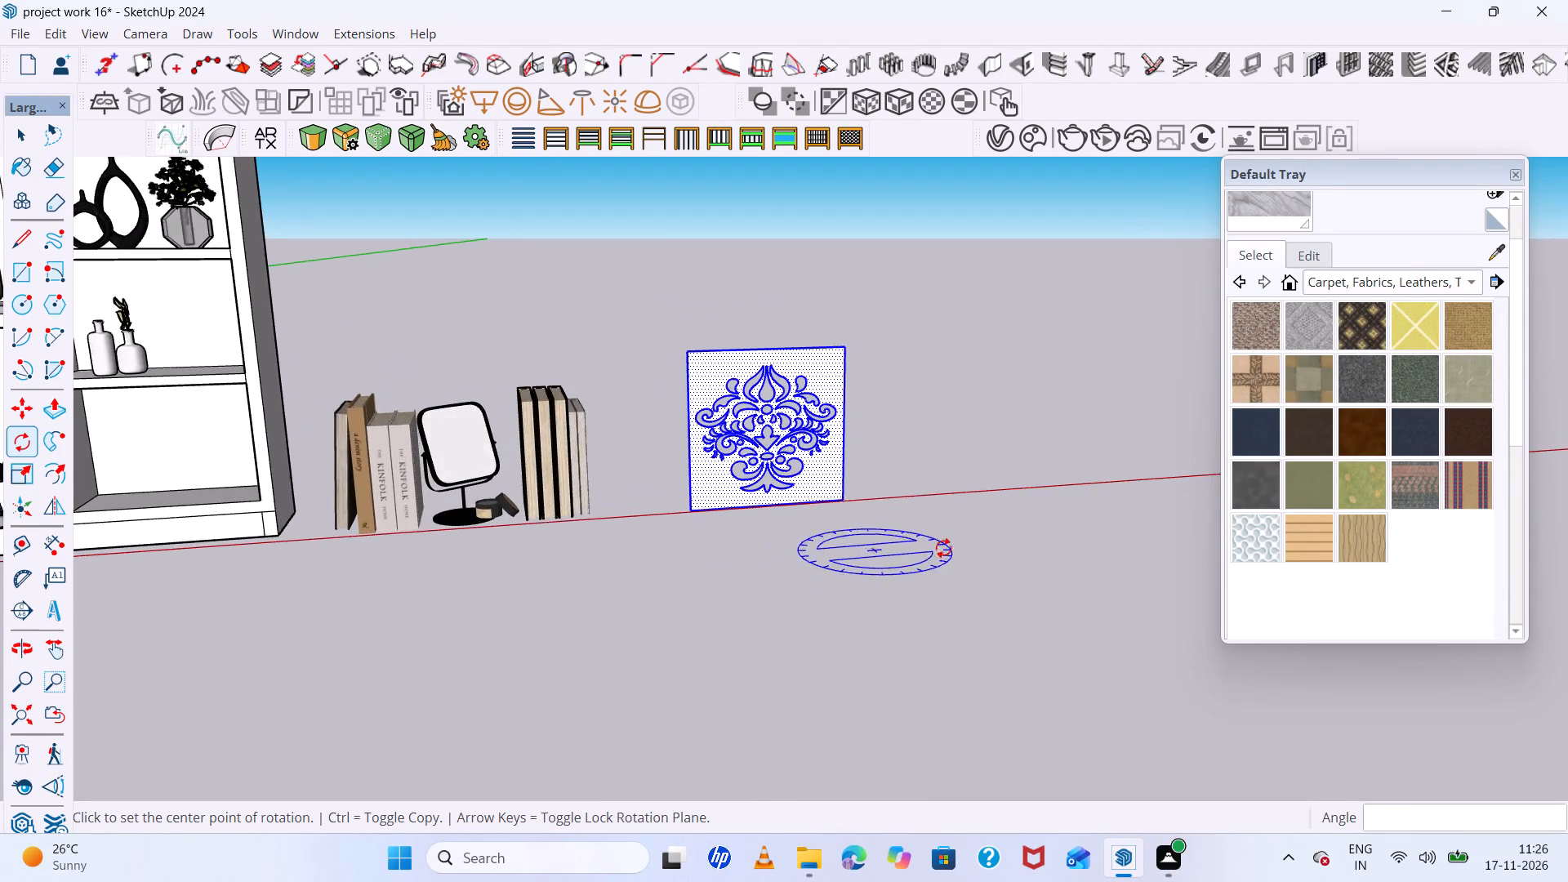
scroll(955, 516, down, 7)
scroll(1018, 443, down, 6)
scroll(908, 488, up, 13)
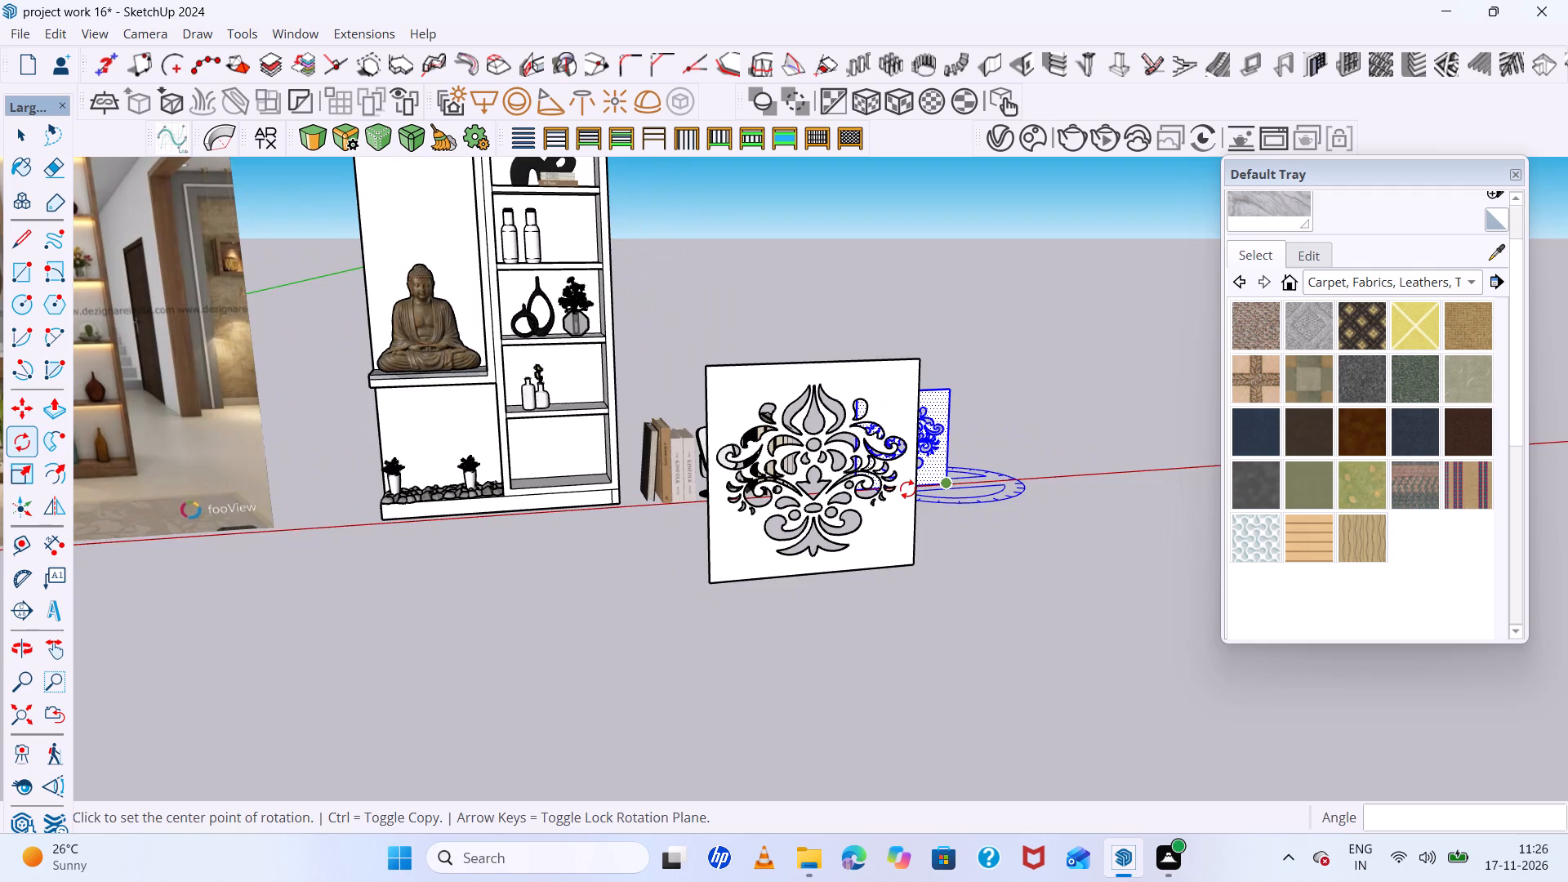
middle_drag(907, 490, 935, 571)
middle_drag(940, 582, 954, 614)
key(space)
click(942, 633)
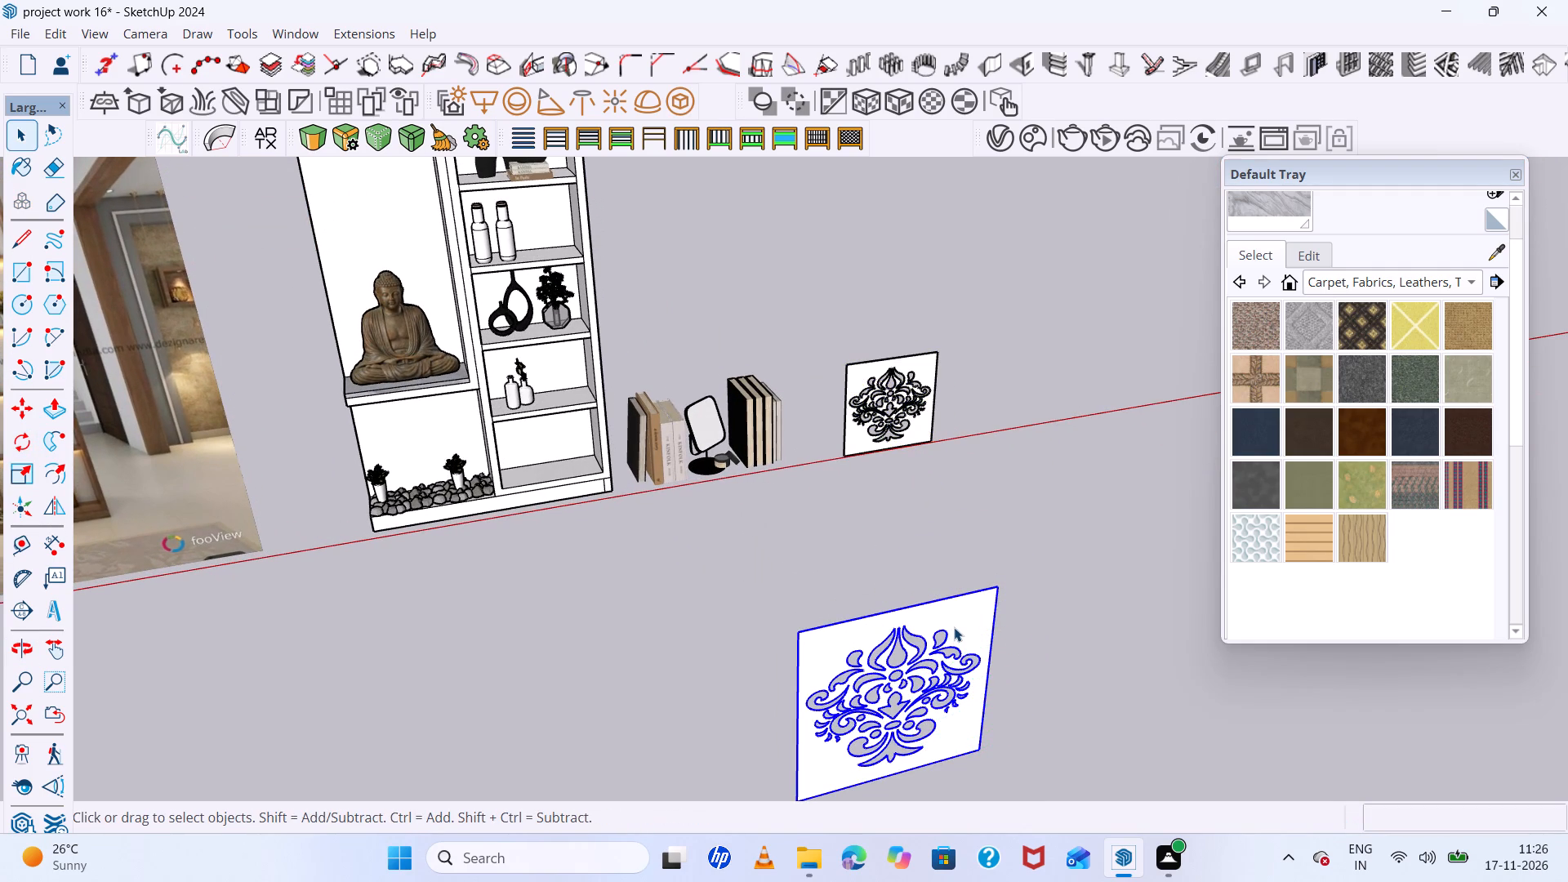
double_click(954, 626)
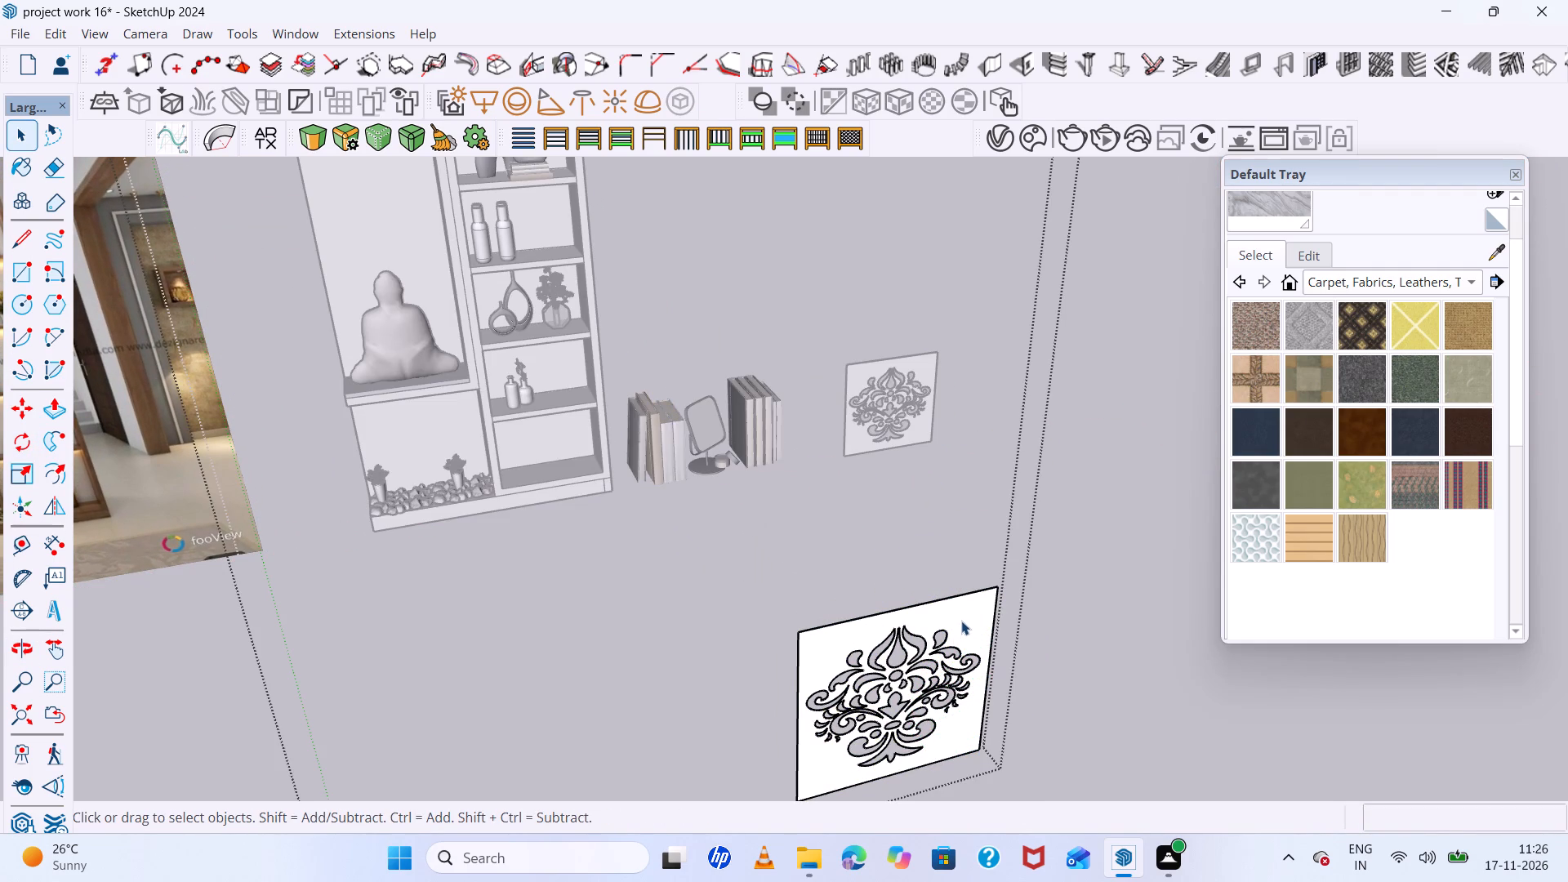
click(1081, 617)
click(949, 618)
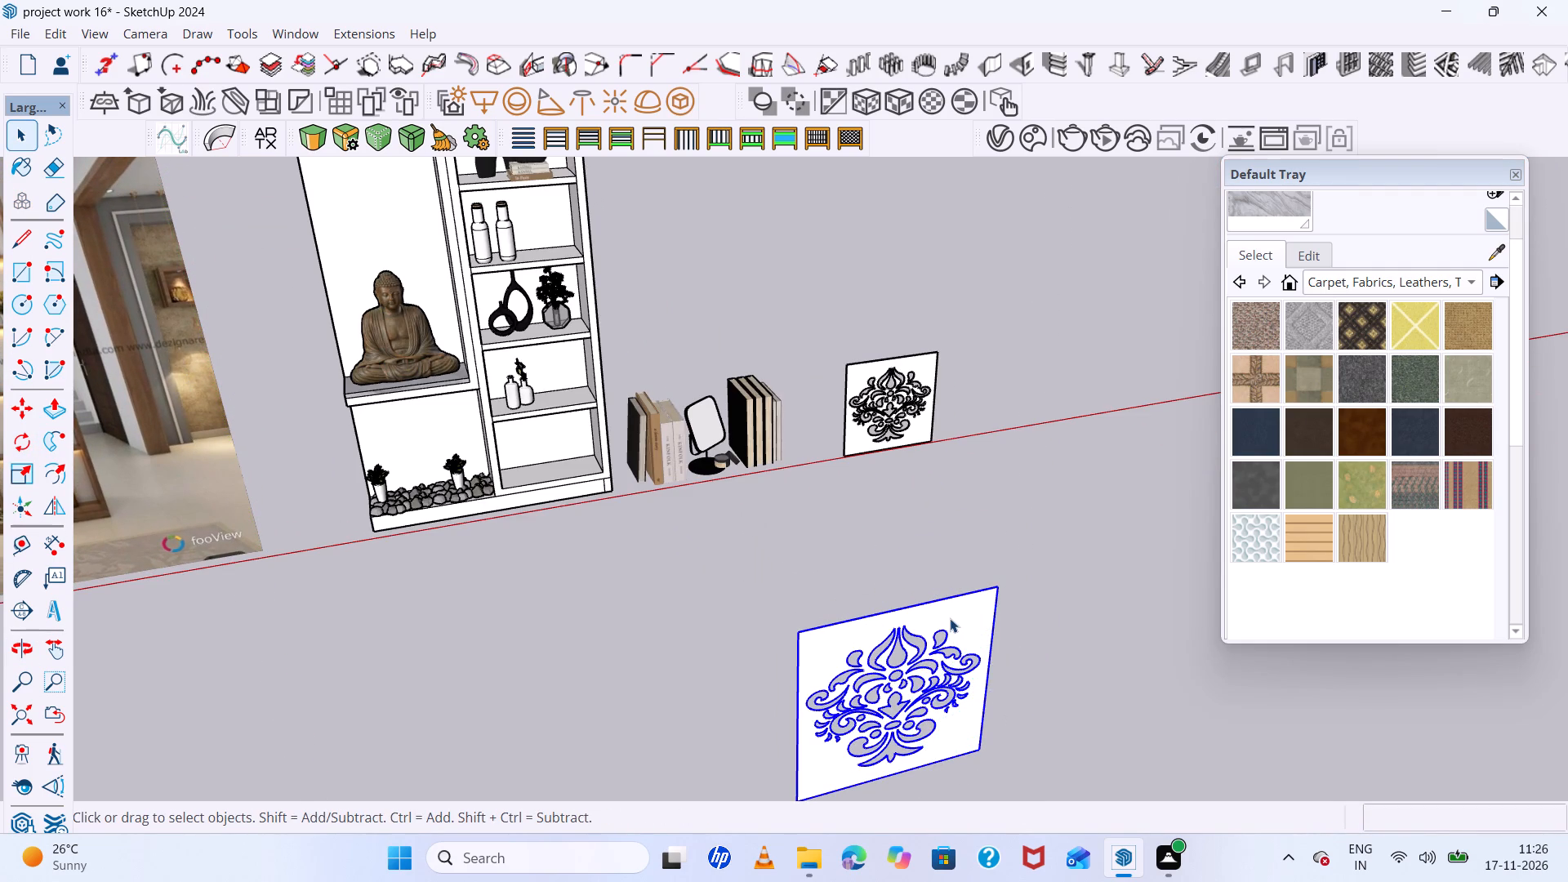
key(Delete)
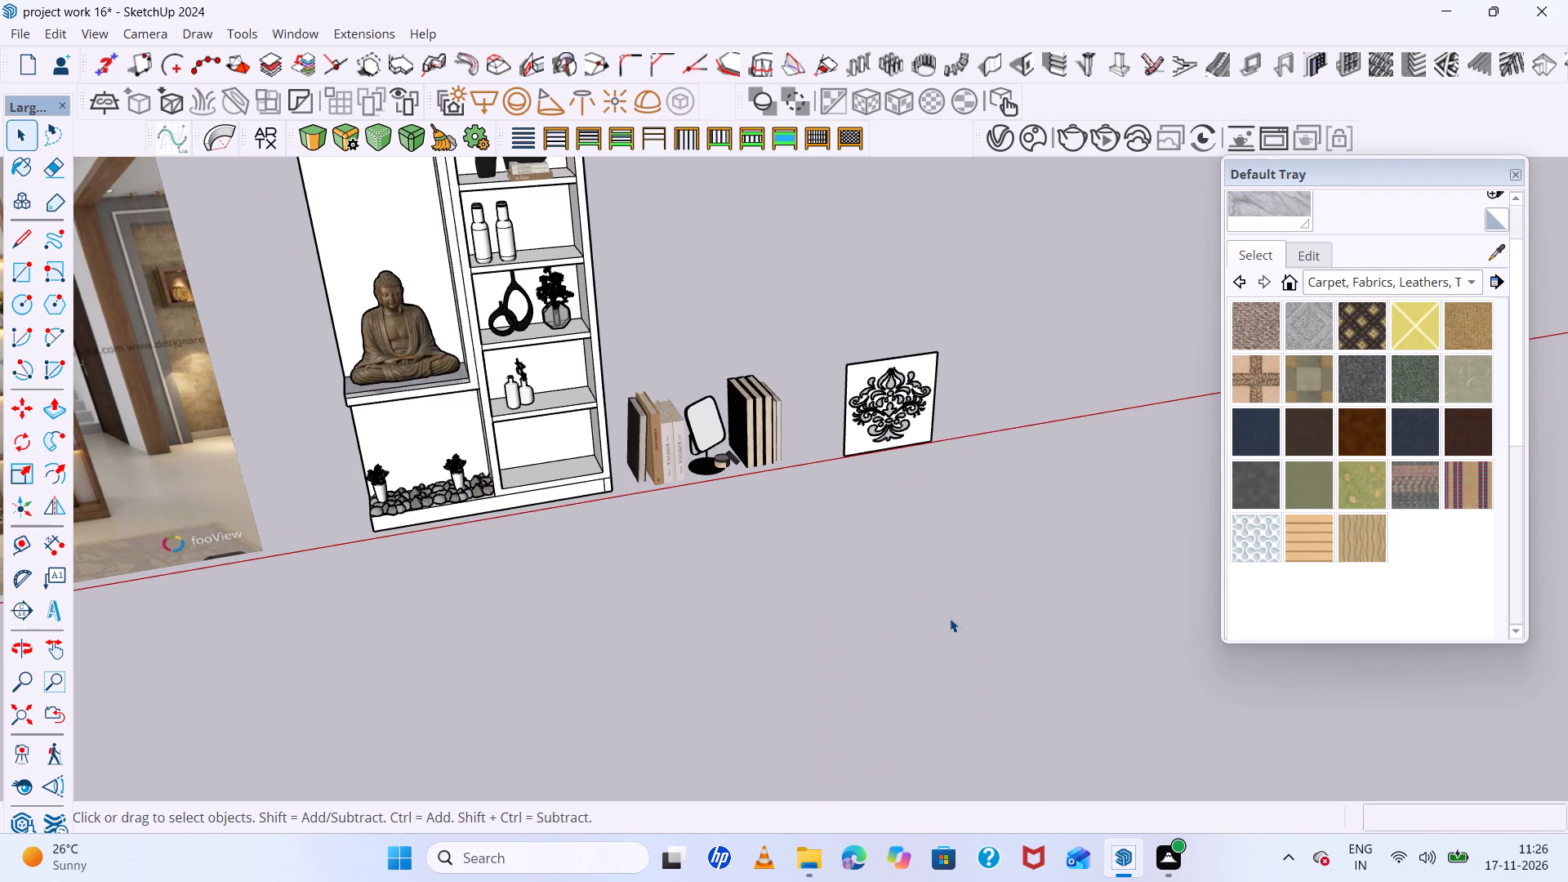
Move the upright jali face by its lower front corner onto the niche's back panel behind the Buddha's head.
scroll(943, 618, down, 7)
scroll(980, 605, up, 7)
click(890, 378)
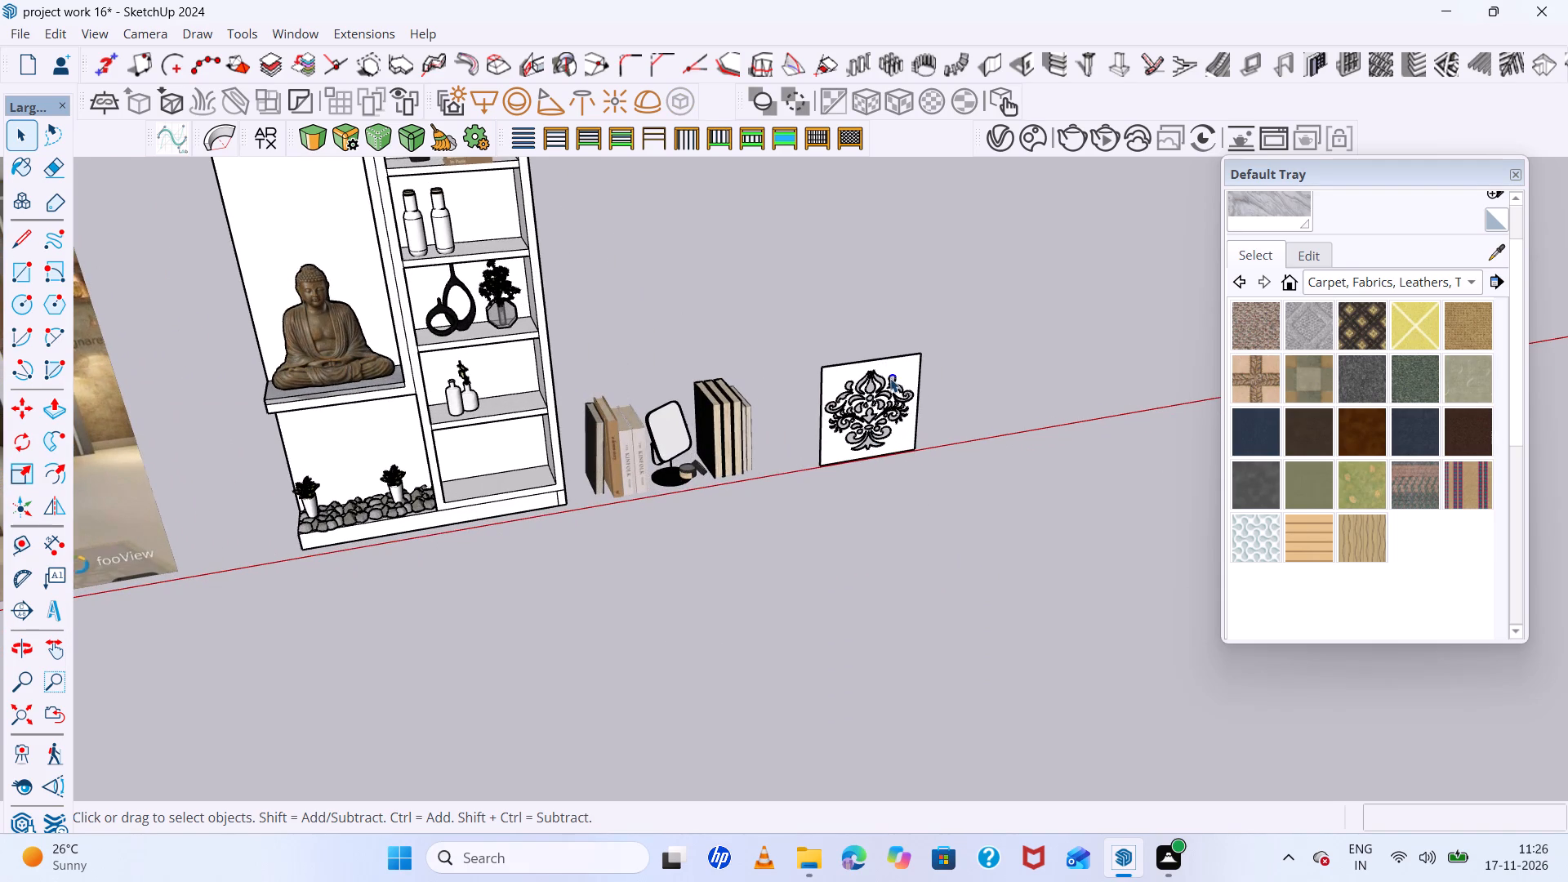
scroll(883, 427, down, 2)
click(894, 441)
scroll(895, 440, up, 10)
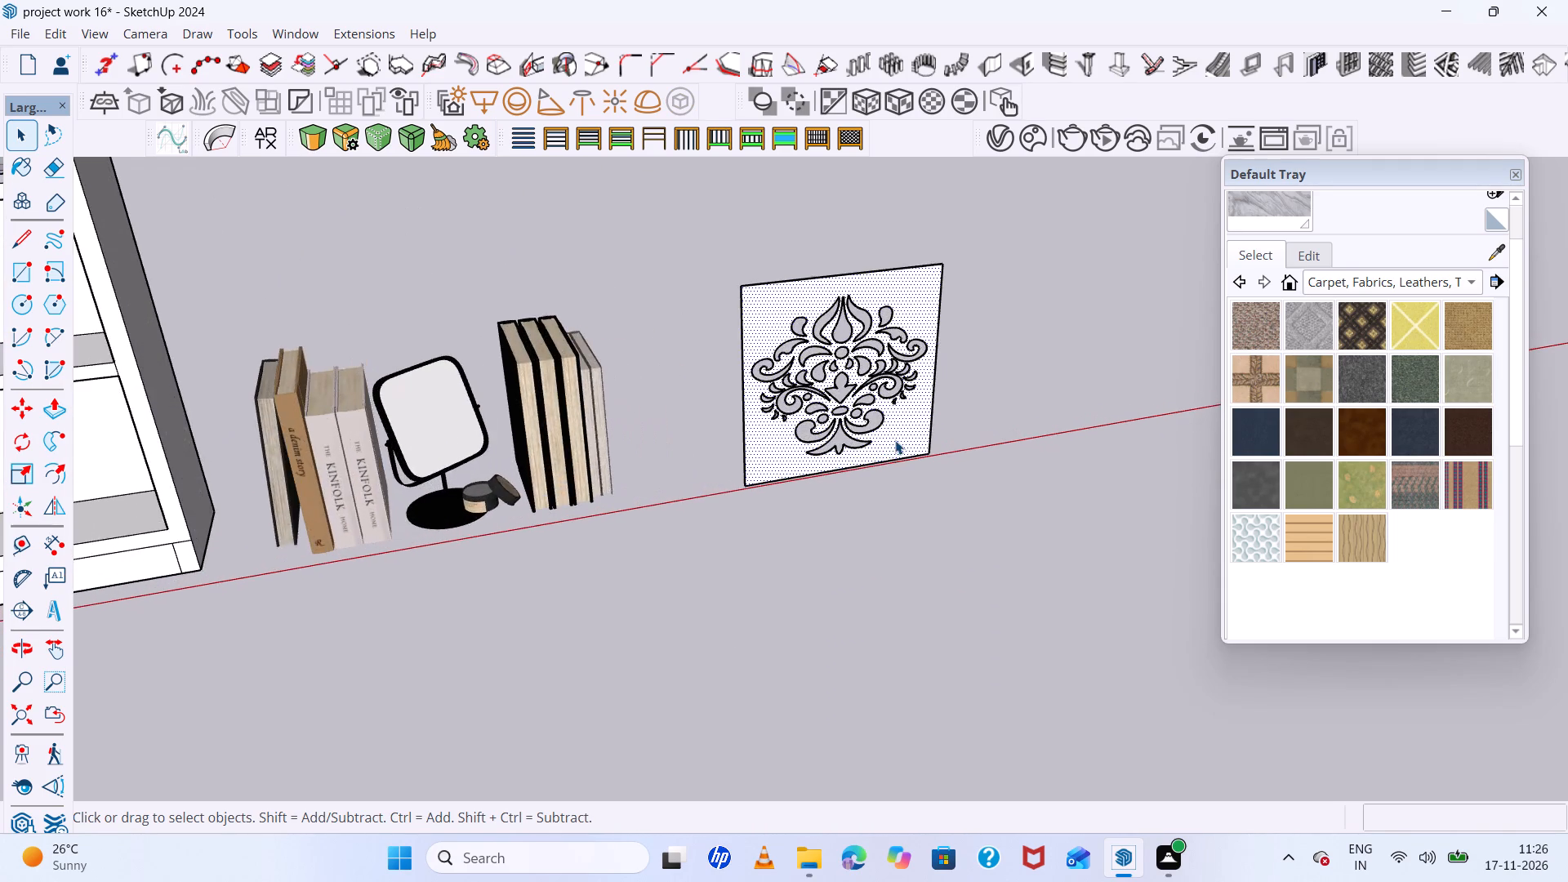
scroll(814, 460, up, 6)
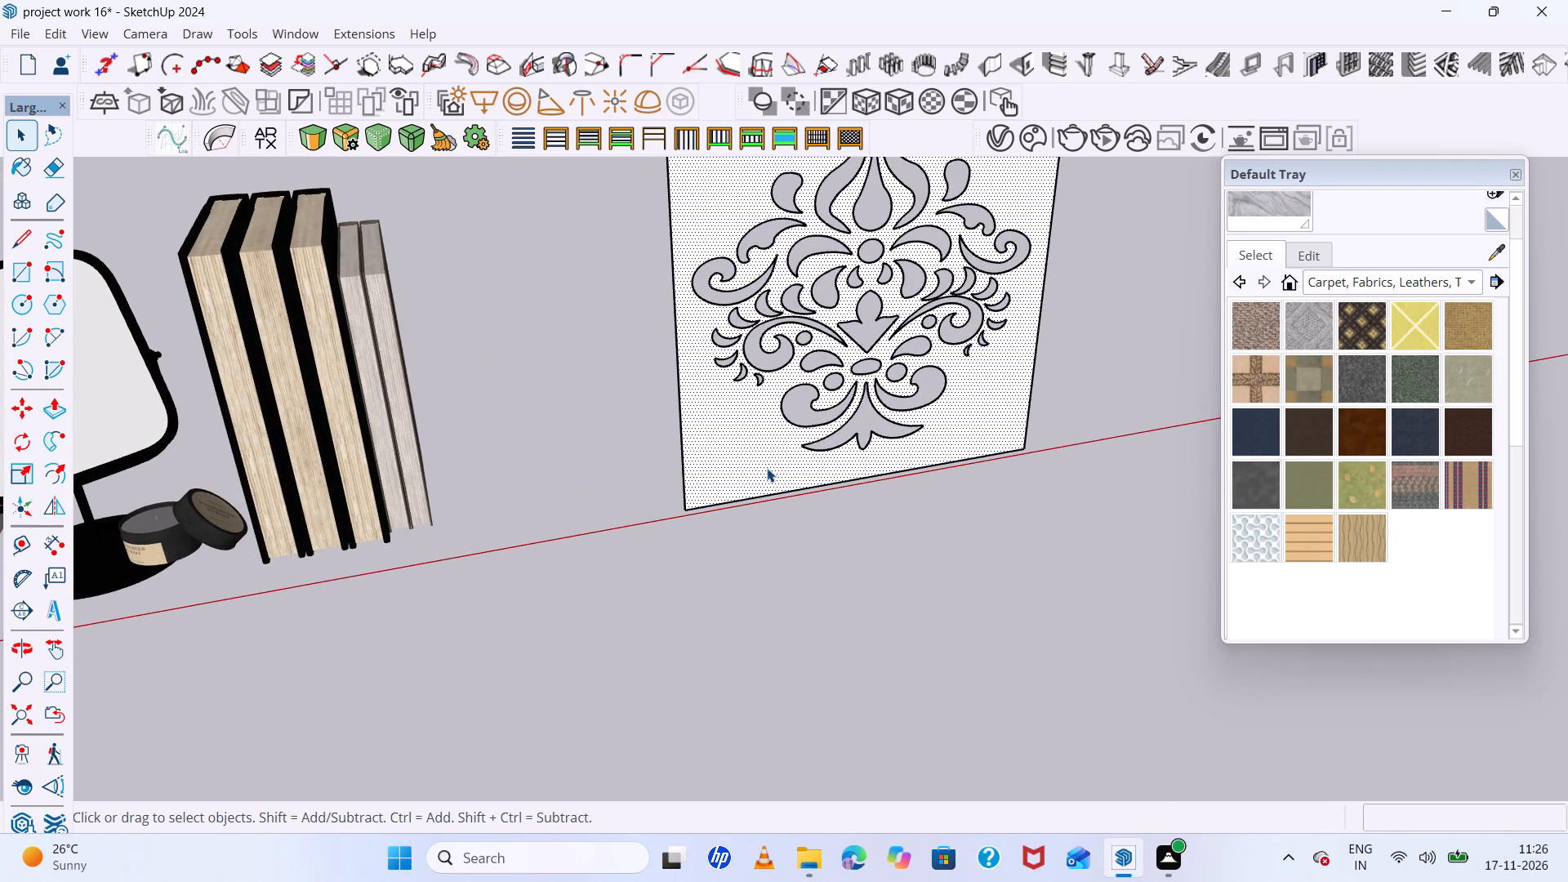
key(m)
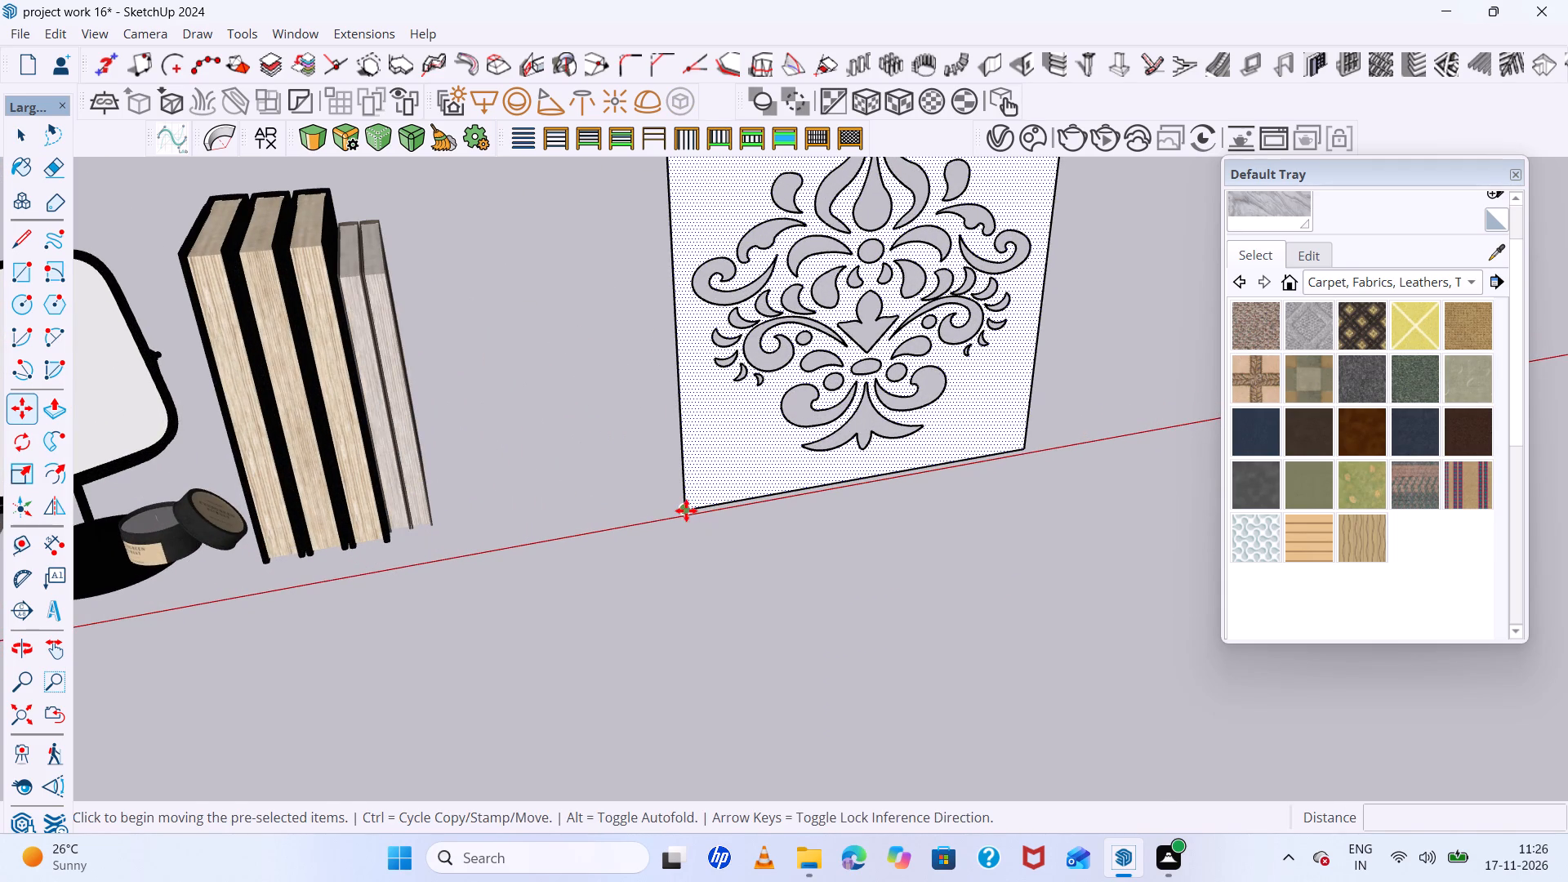
click(686, 510)
scroll(908, 589, down, 20)
scroll(908, 589, down, 13)
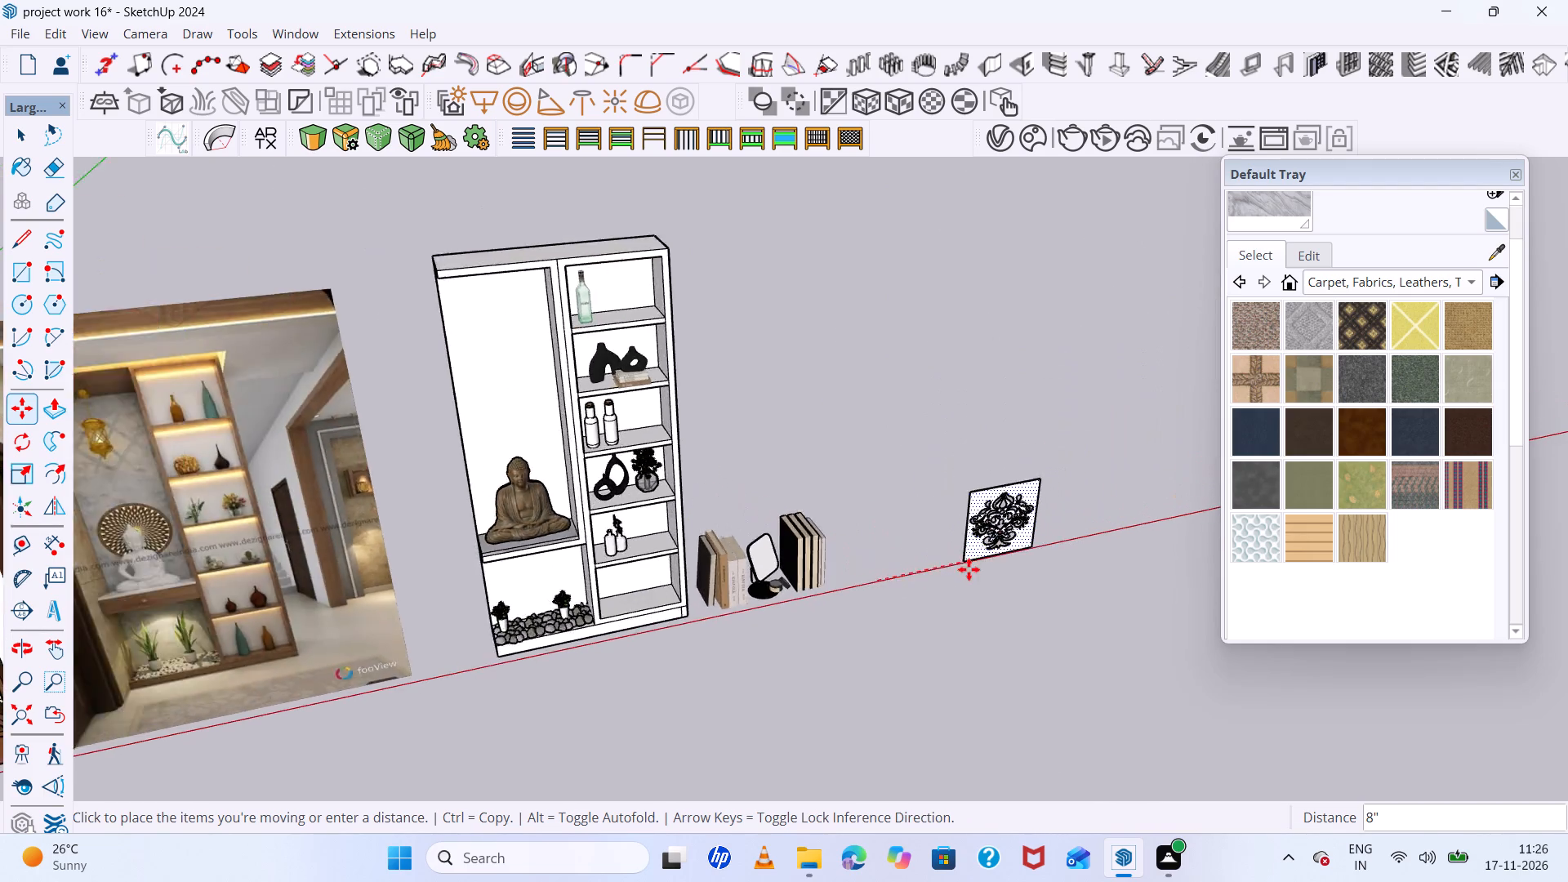
scroll(969, 569, down, 3)
scroll(692, 517, up, 19)
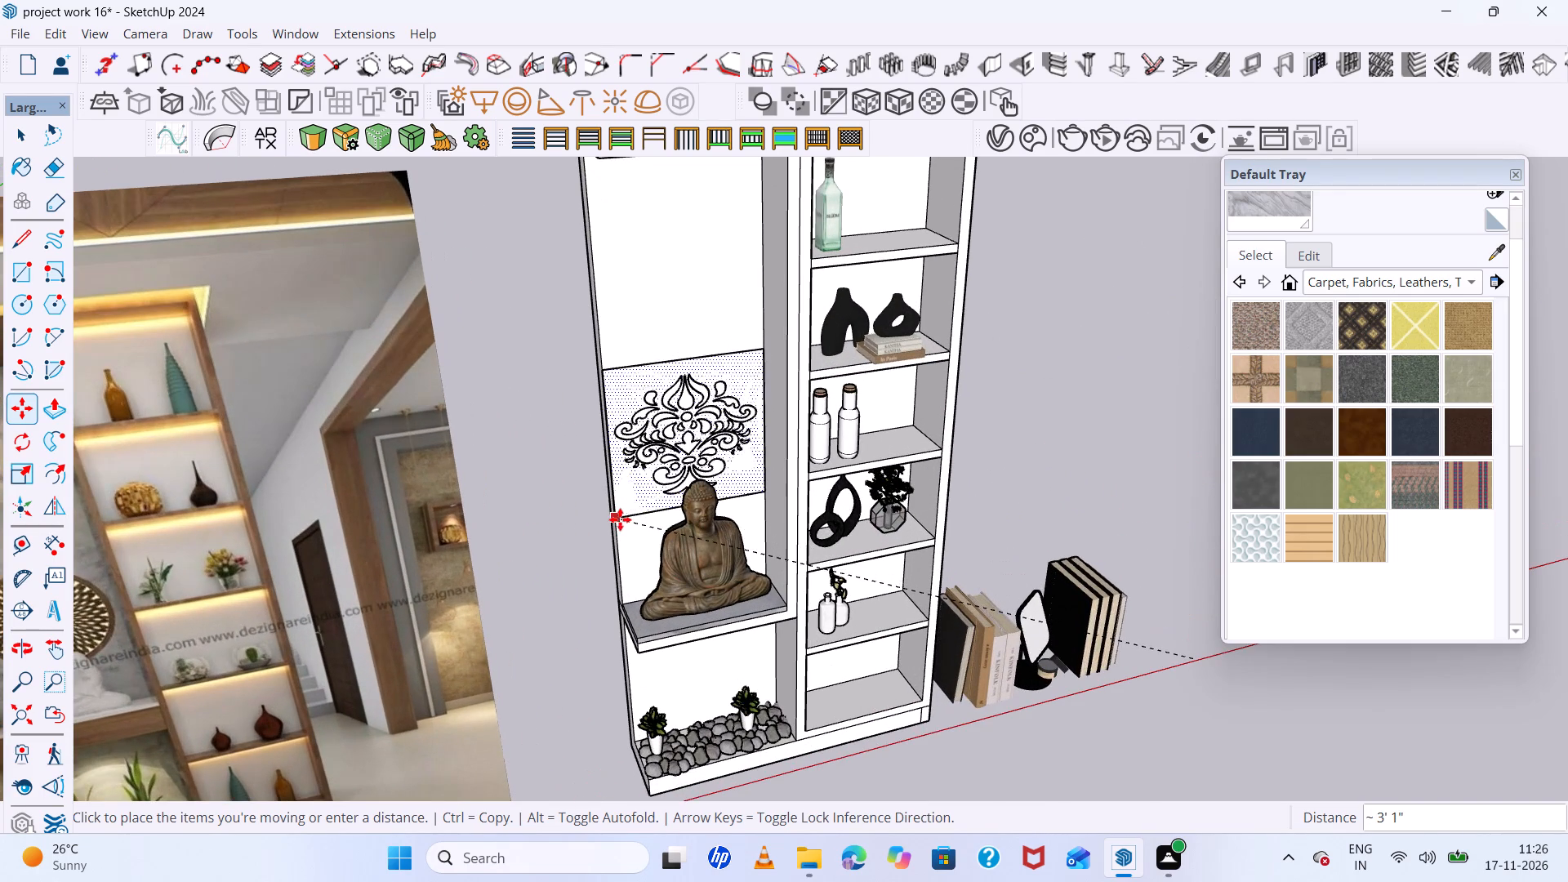
click(616, 523)
Reverse the blue back-side motif faces of the jali pattern behind the Buddha.
scroll(690, 469, up, 6)
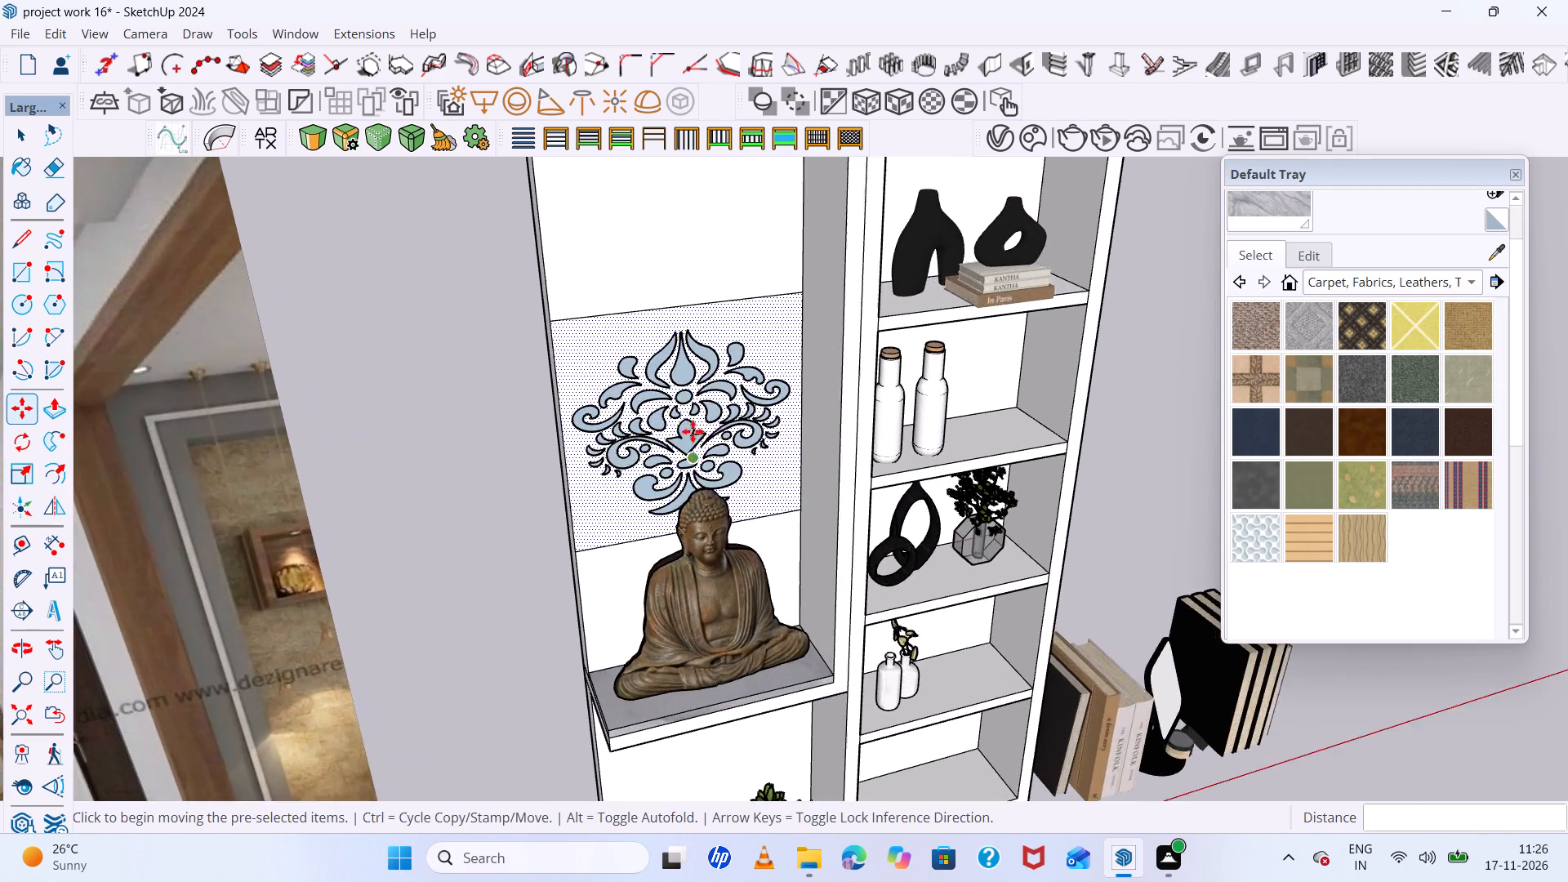
scroll(693, 431, up, 20)
middle_drag(644, 289, 838, 342)
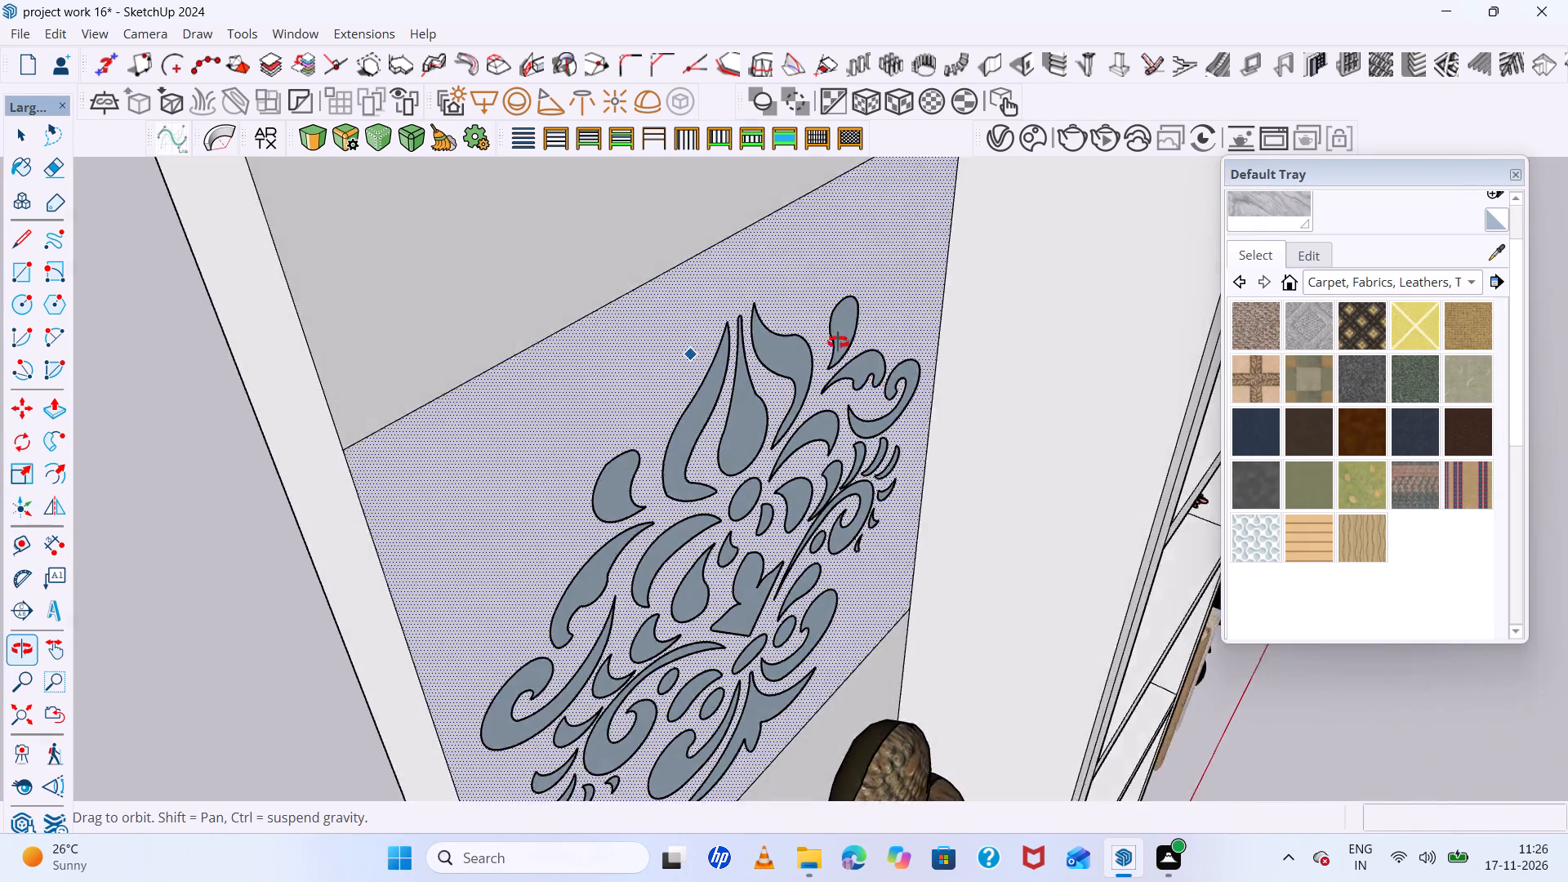
middle_drag(838, 342, 694, 287)
key(space)
scroll(676, 283, down, 12)
middle_drag(773, 327, 698, 270)
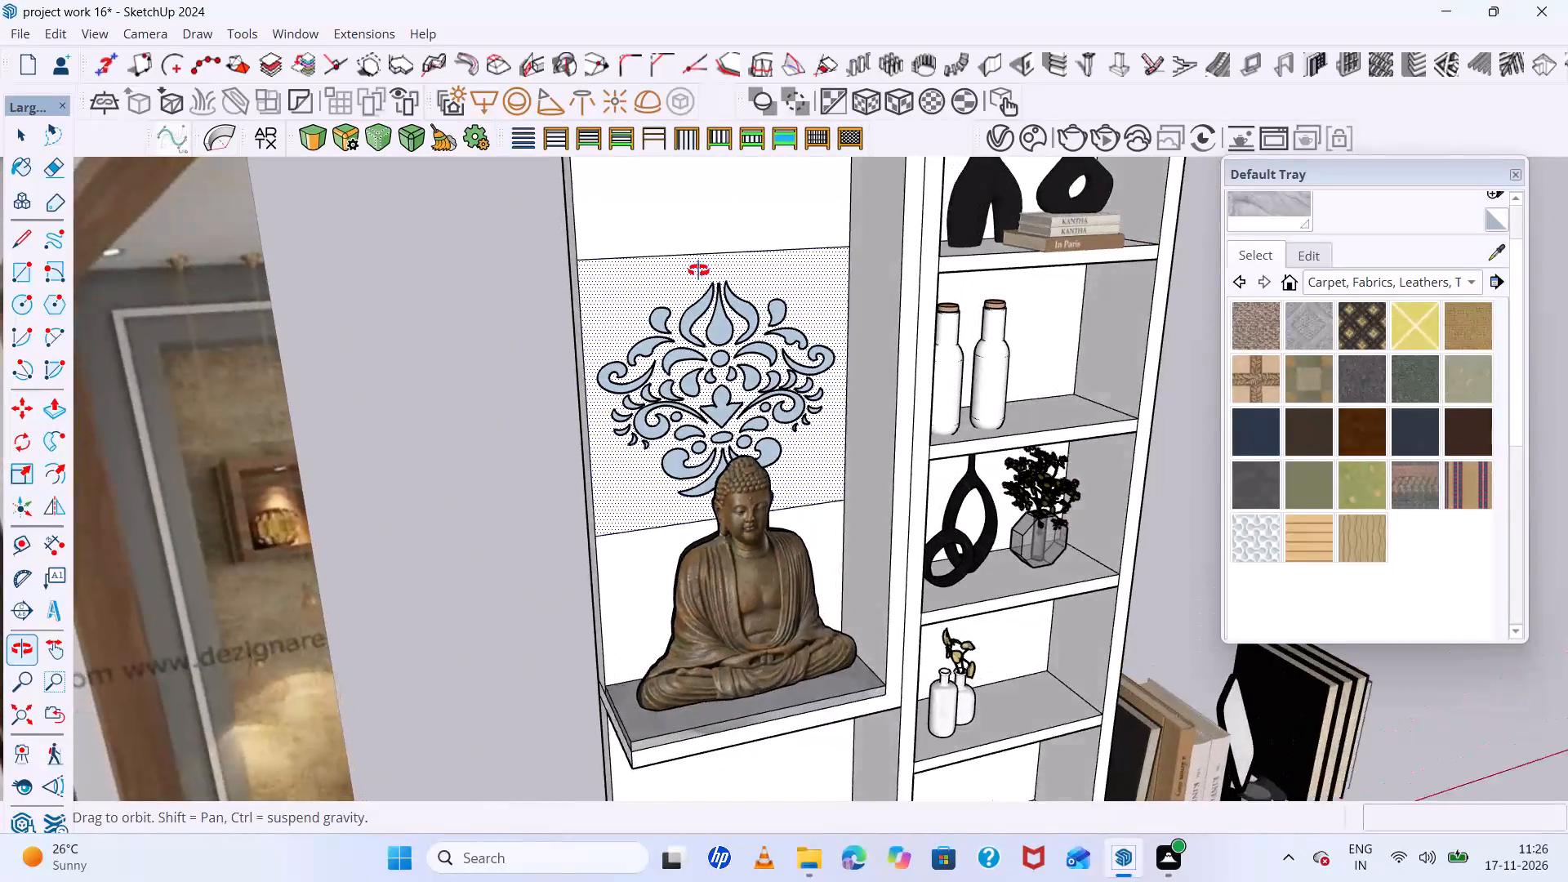
middle_drag(698, 270, 659, 167)
scroll(764, 376, up, 6)
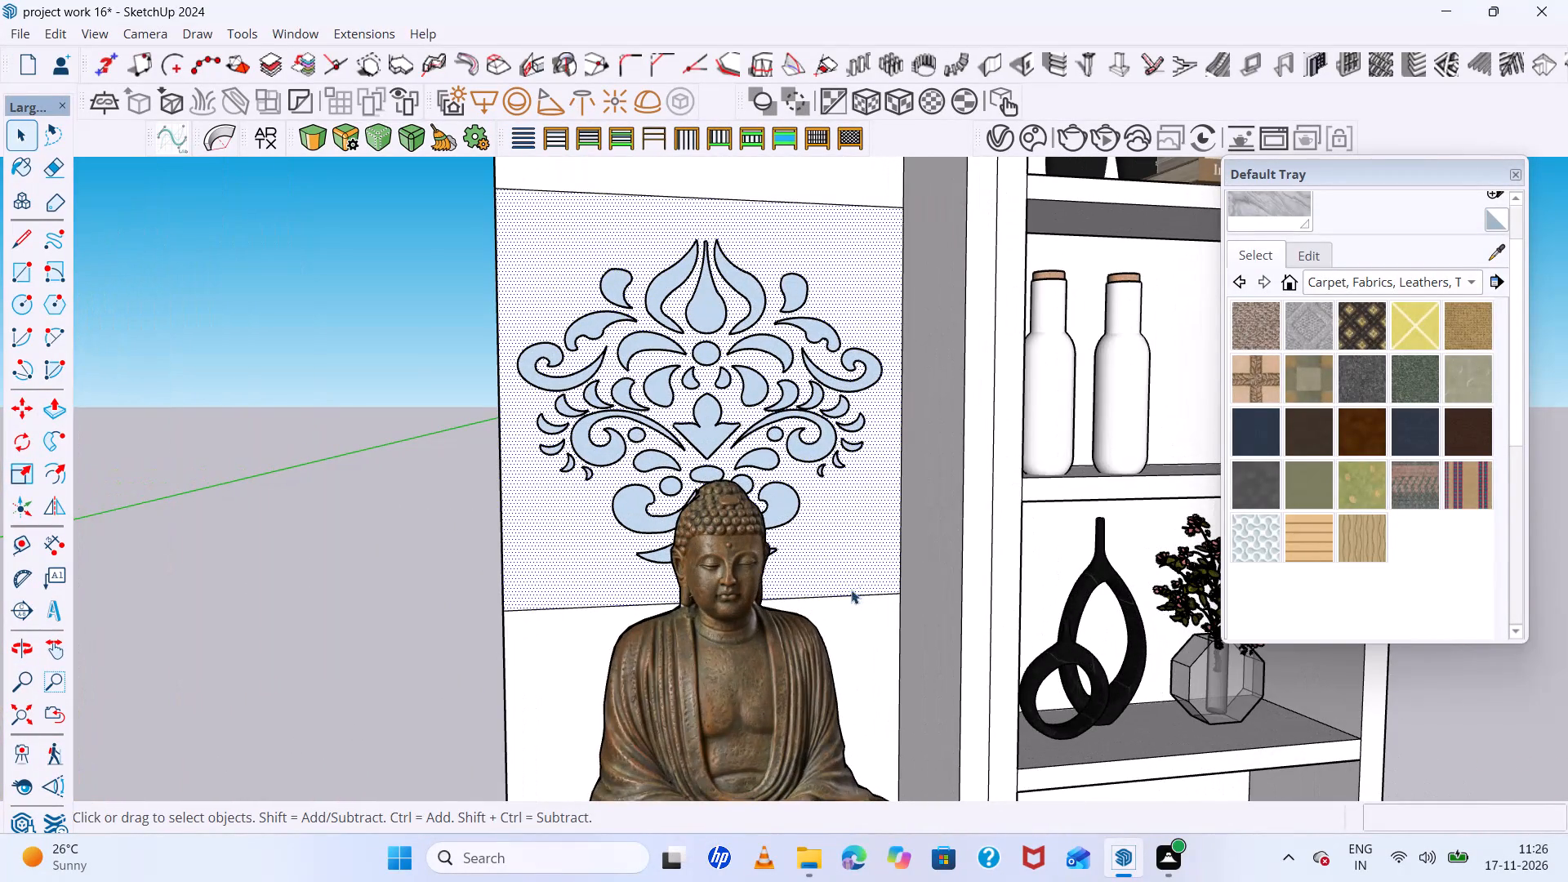
key(w)
scroll(709, 397, up, 6)
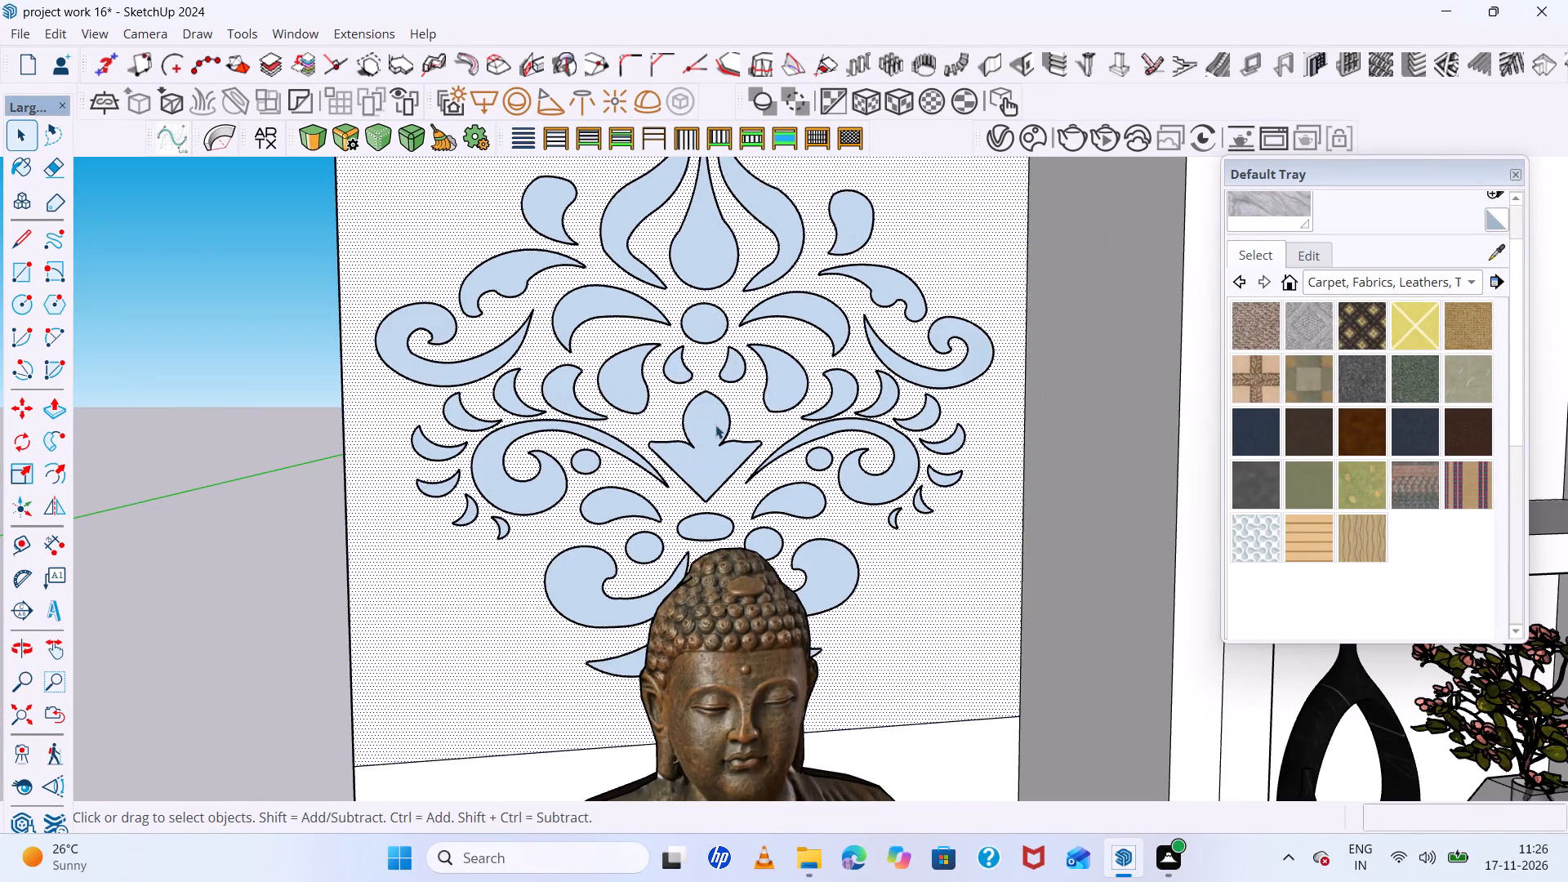
click(716, 425)
right_click(716, 425)
click(787, 218)
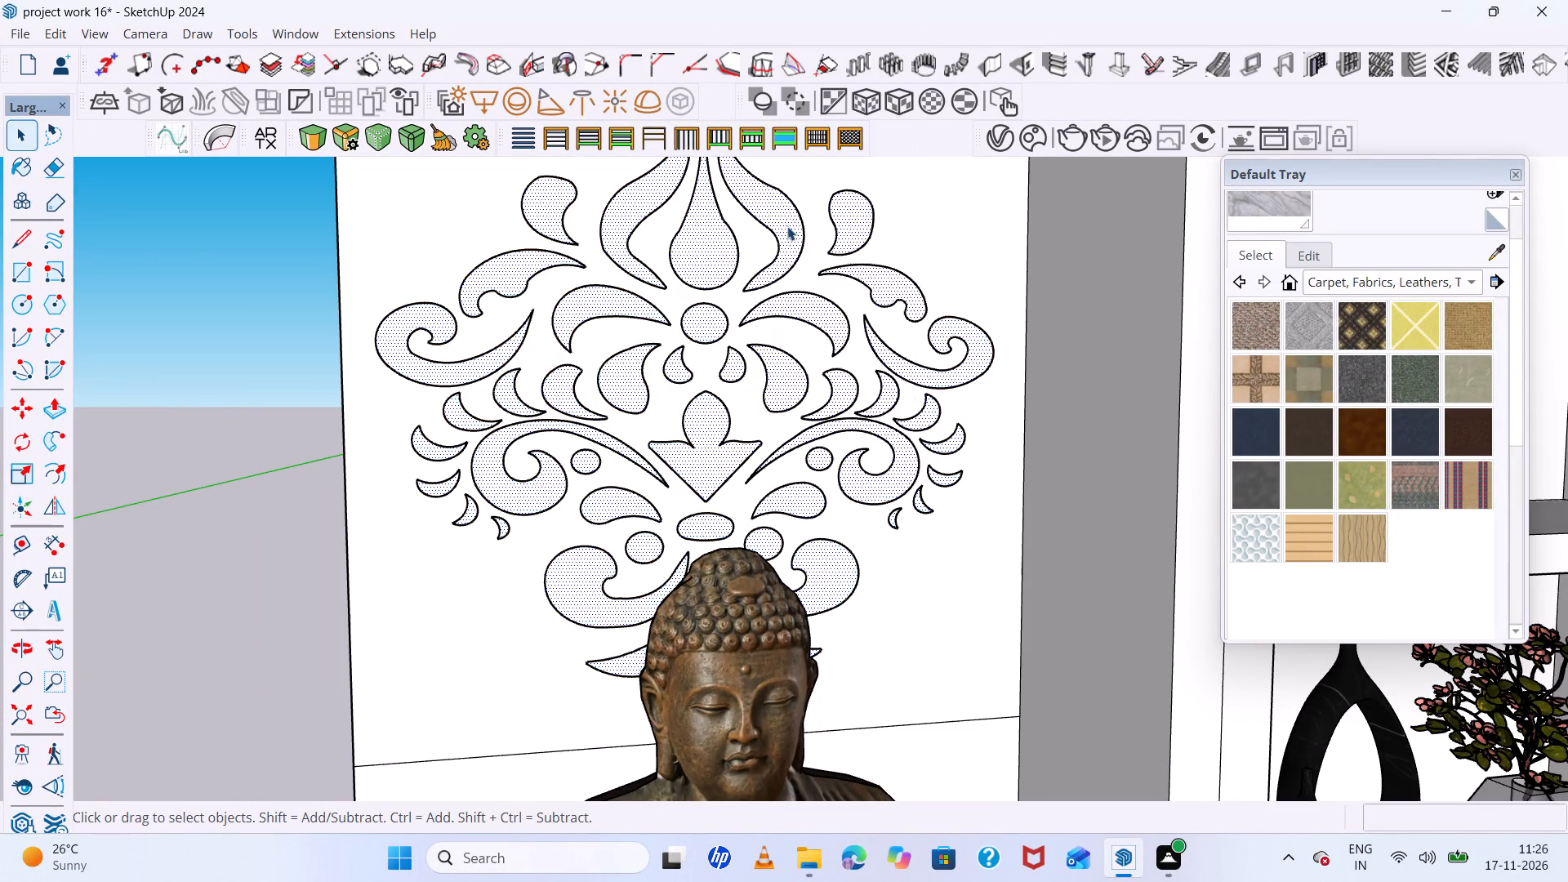
Delete the jali's lower and upper border lines across the niche's back panel, keeping only the motif outlines.
scroll(734, 411, up, 5)
scroll(704, 338, down, 12)
click(849, 503)
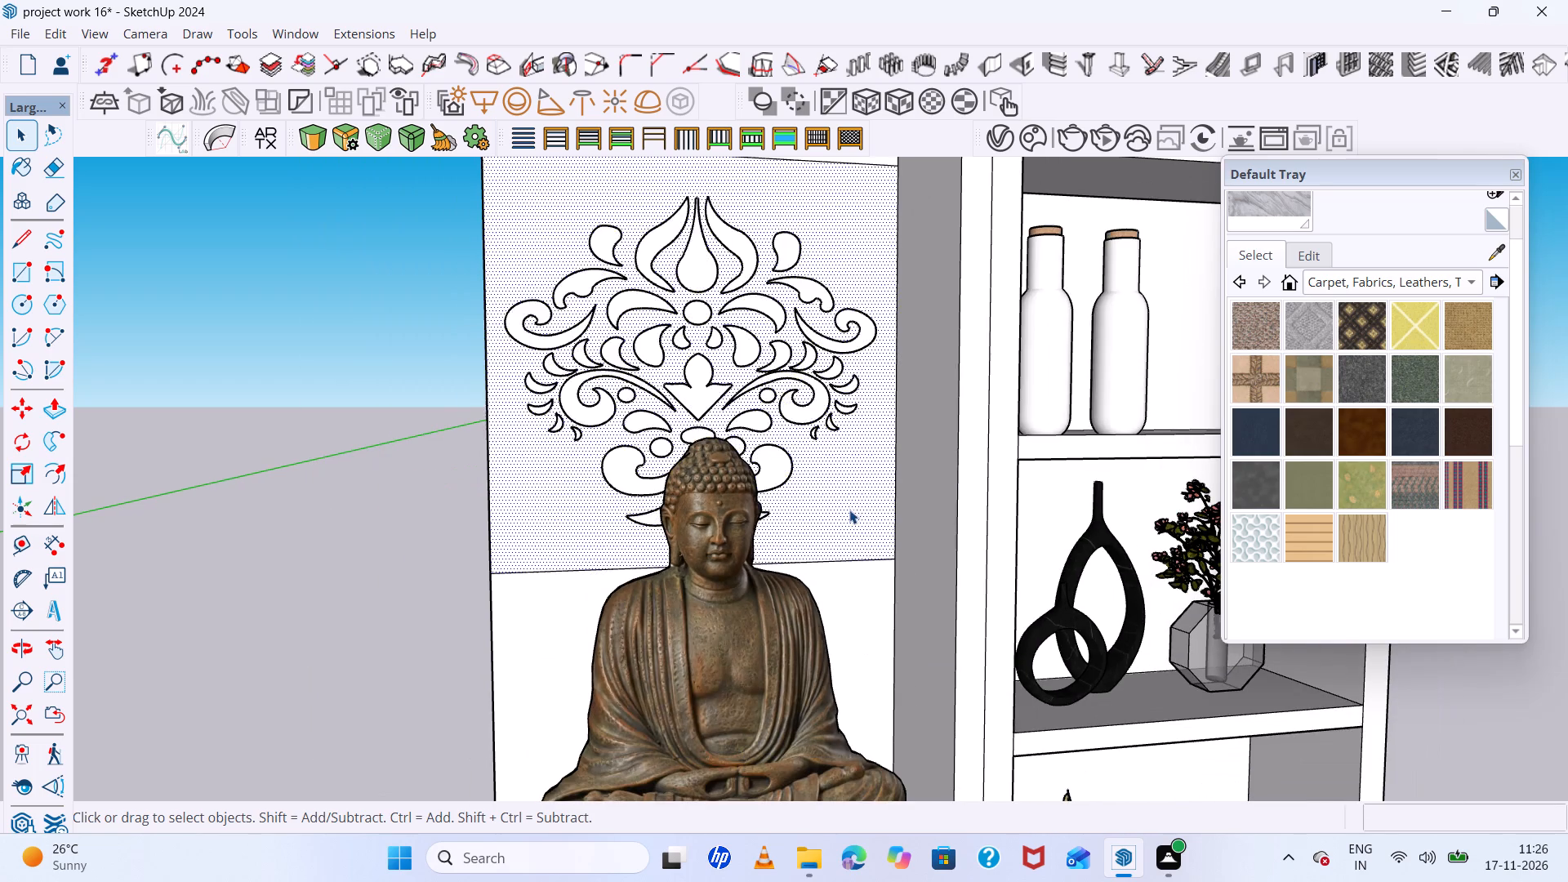
scroll(853, 563, up, 5)
click(853, 563)
click(853, 561)
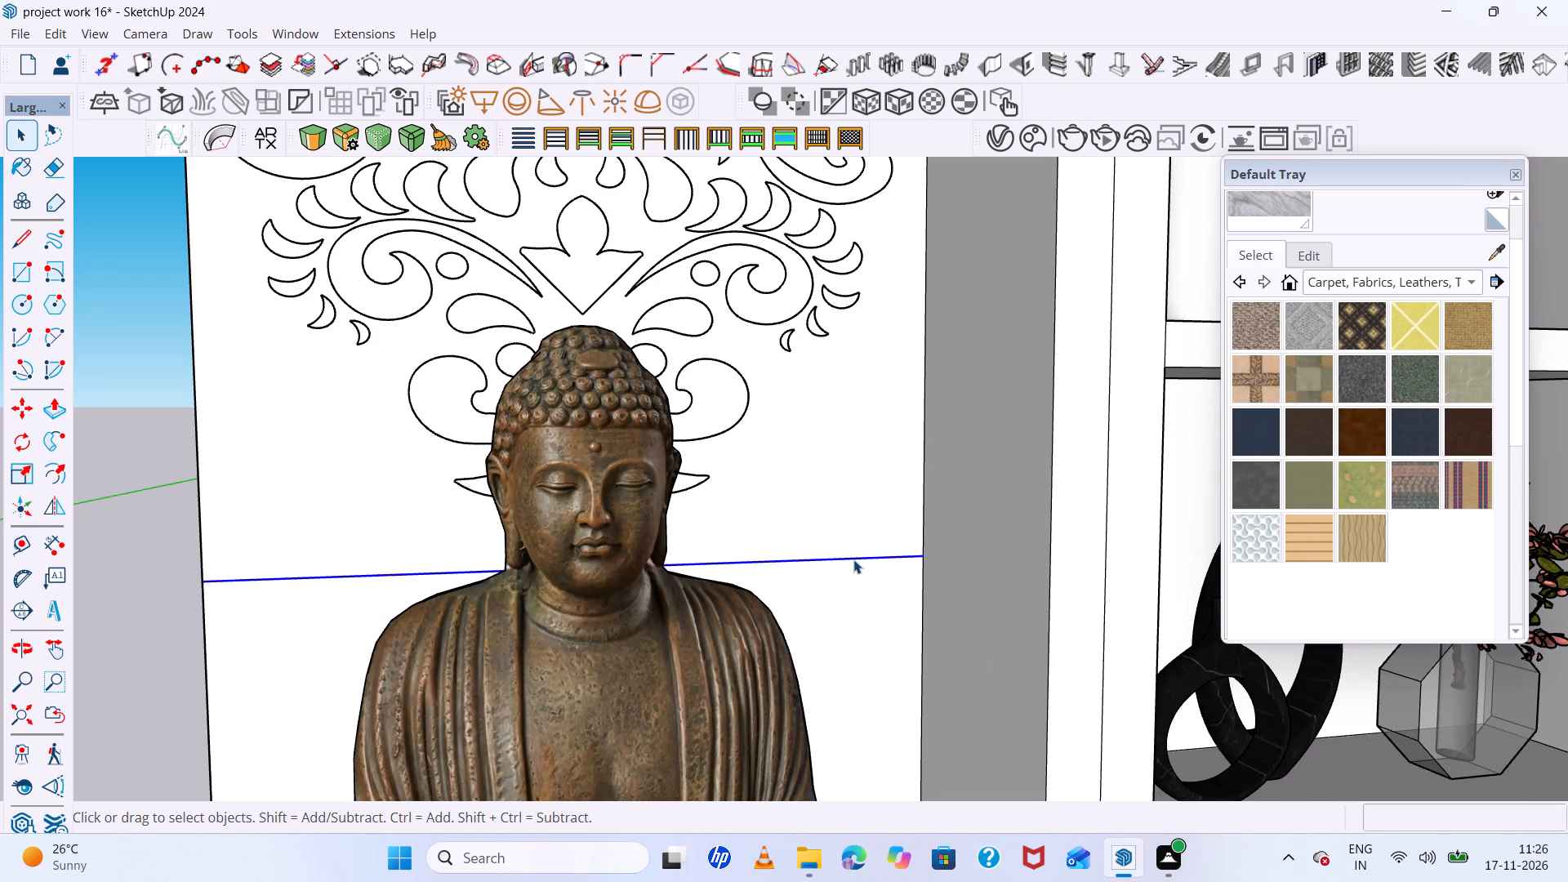
key(Delete)
scroll(831, 561, down, 6)
scroll(811, 398, down, 6)
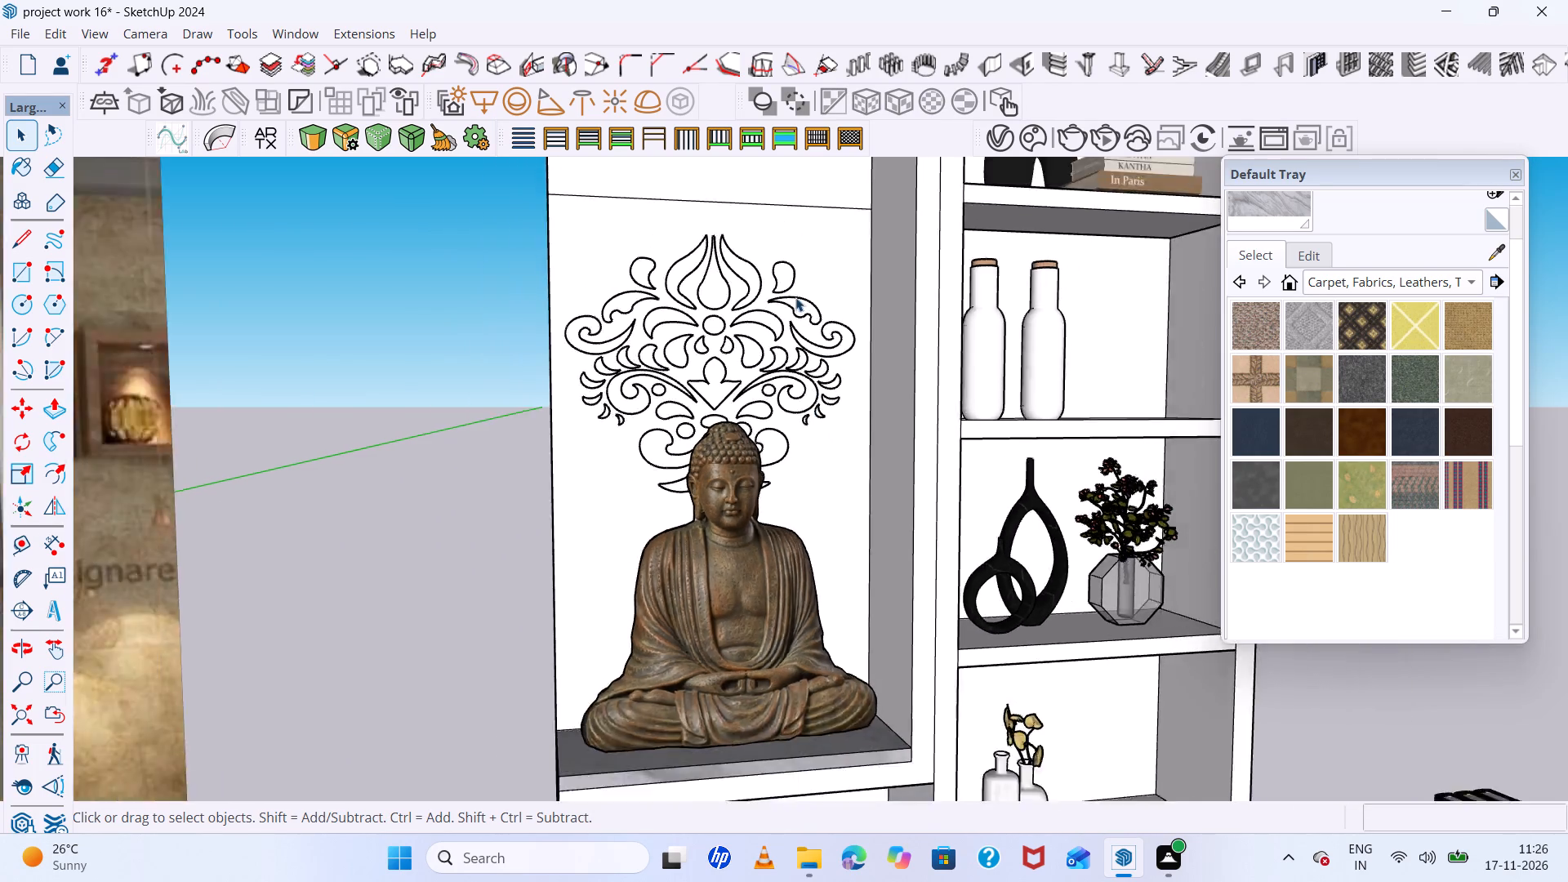
scroll(791, 289, up, 5)
scroll(797, 345, down, 6)
click(814, 227)
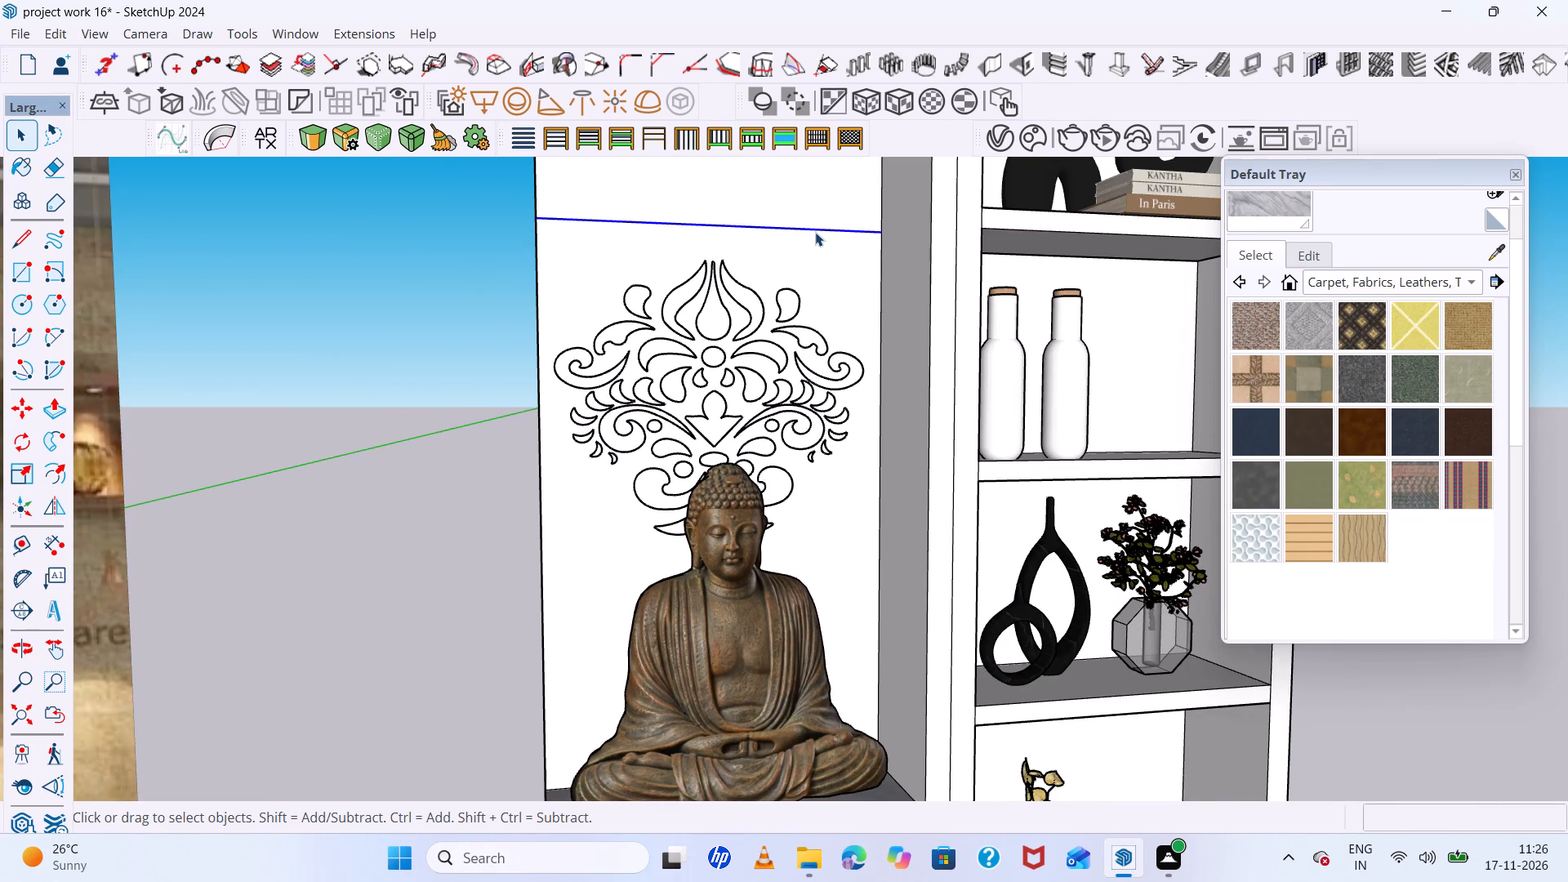
key(Delete)
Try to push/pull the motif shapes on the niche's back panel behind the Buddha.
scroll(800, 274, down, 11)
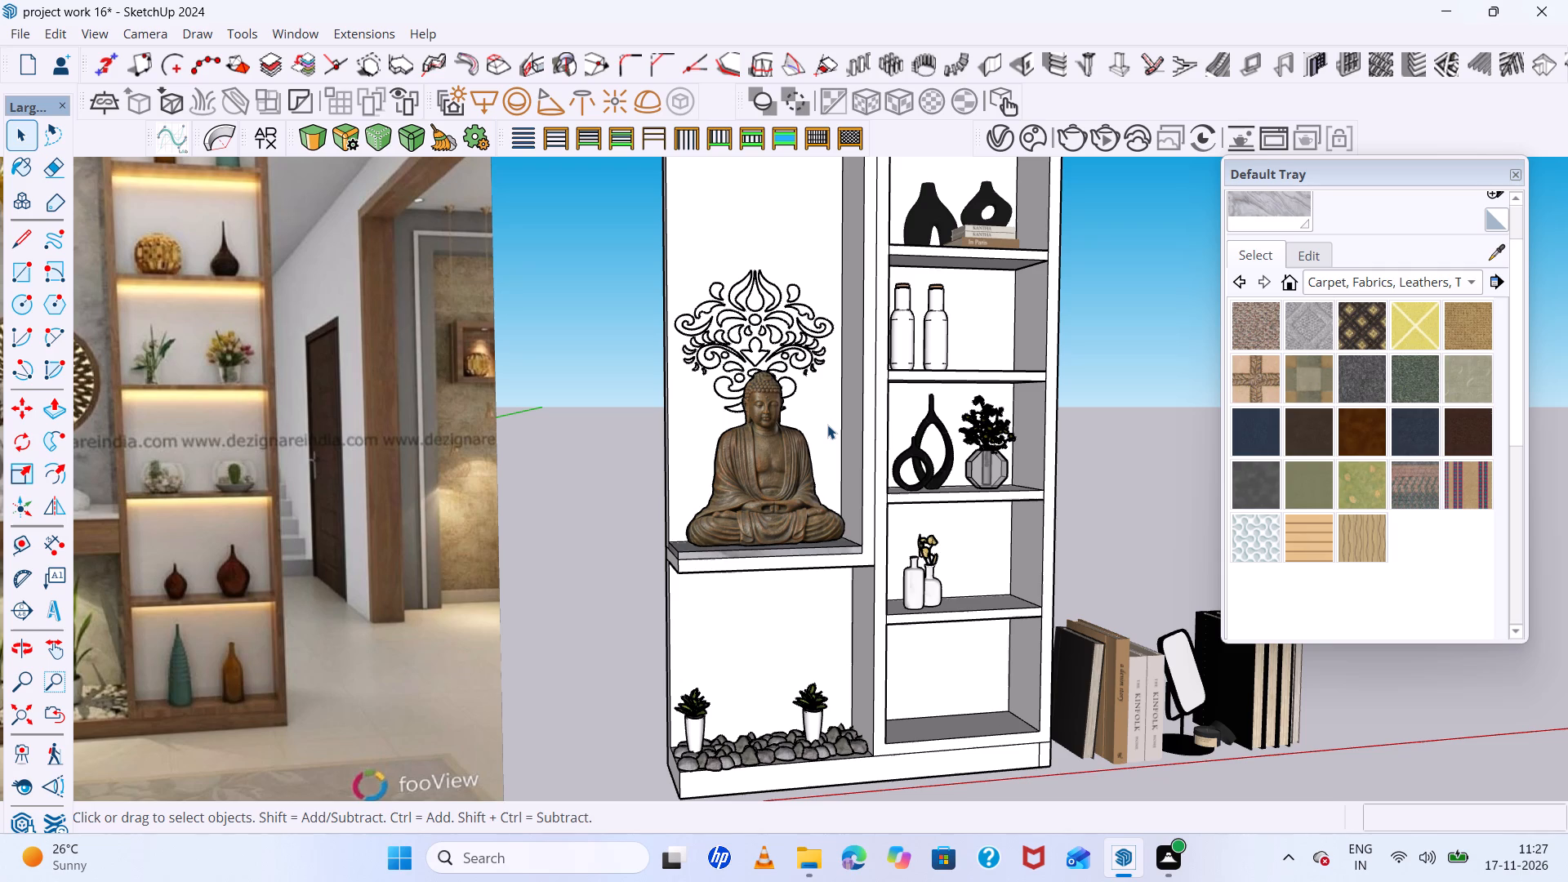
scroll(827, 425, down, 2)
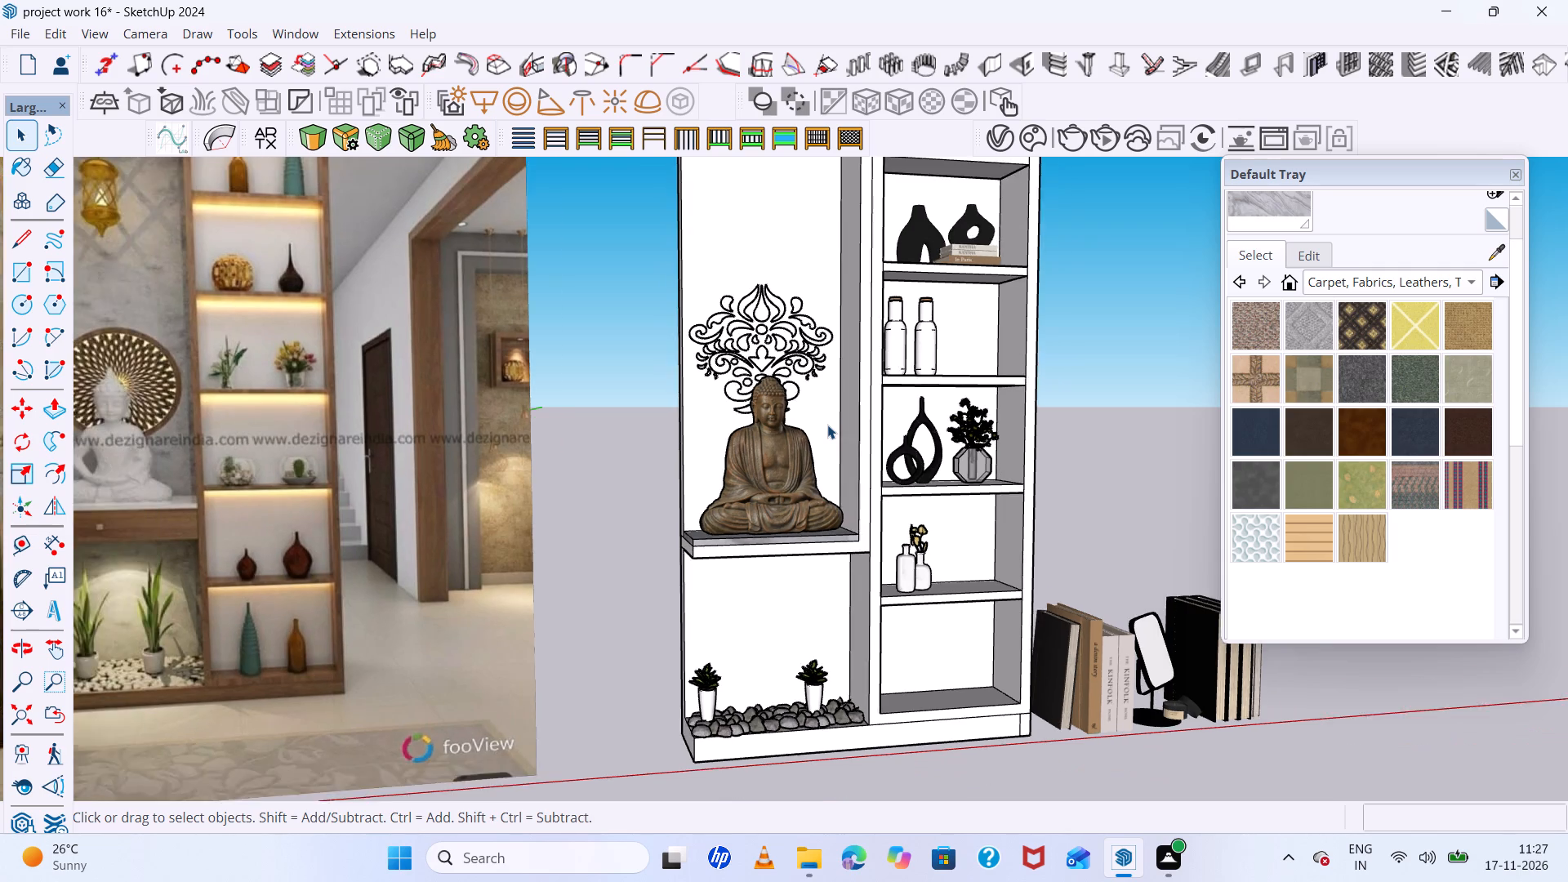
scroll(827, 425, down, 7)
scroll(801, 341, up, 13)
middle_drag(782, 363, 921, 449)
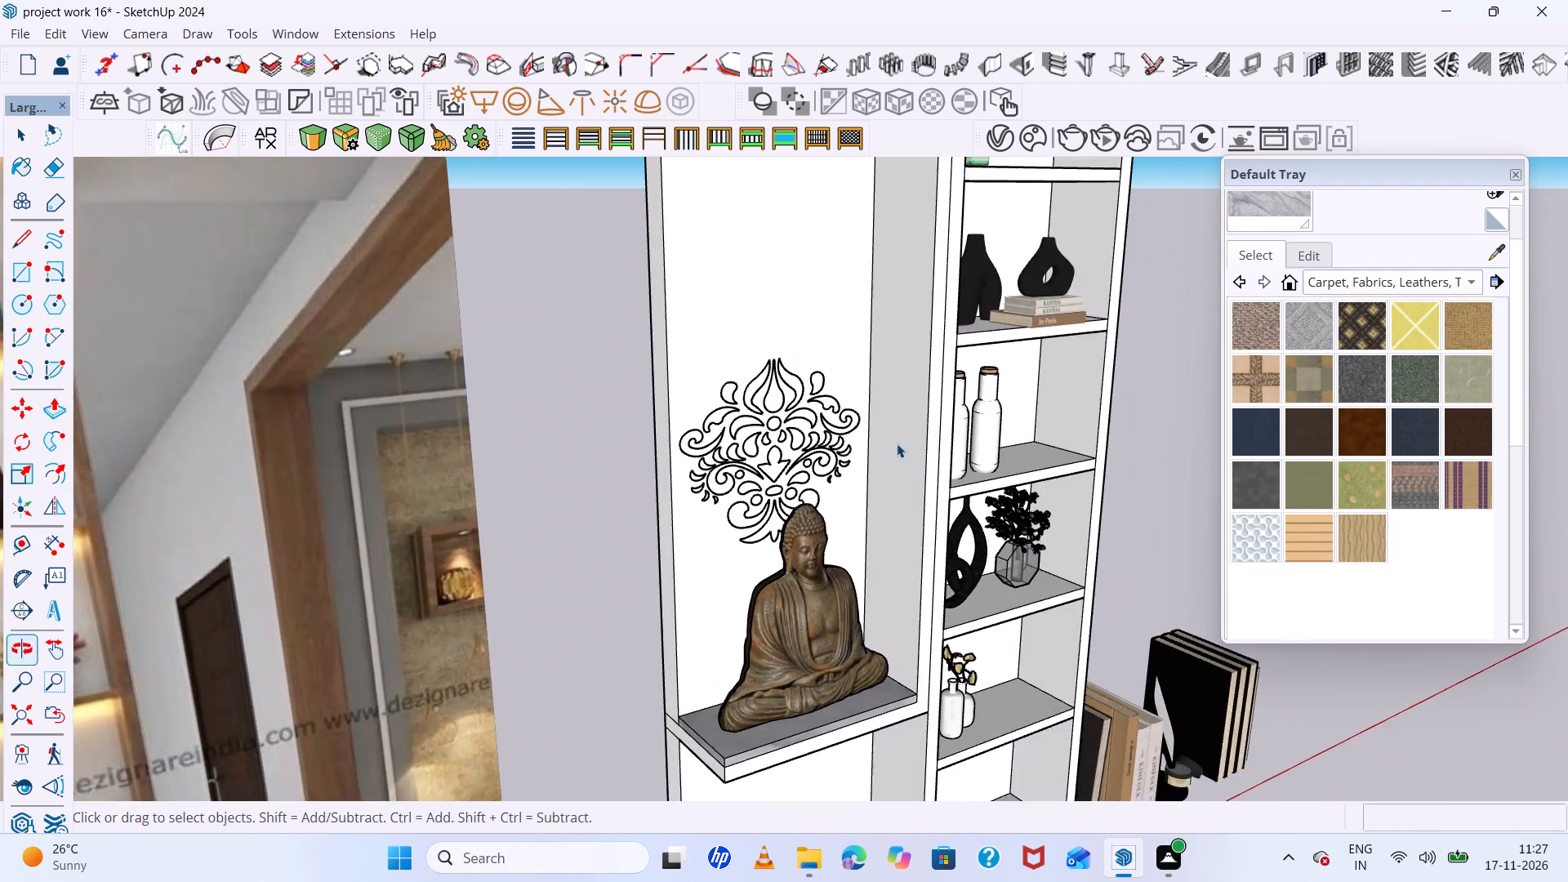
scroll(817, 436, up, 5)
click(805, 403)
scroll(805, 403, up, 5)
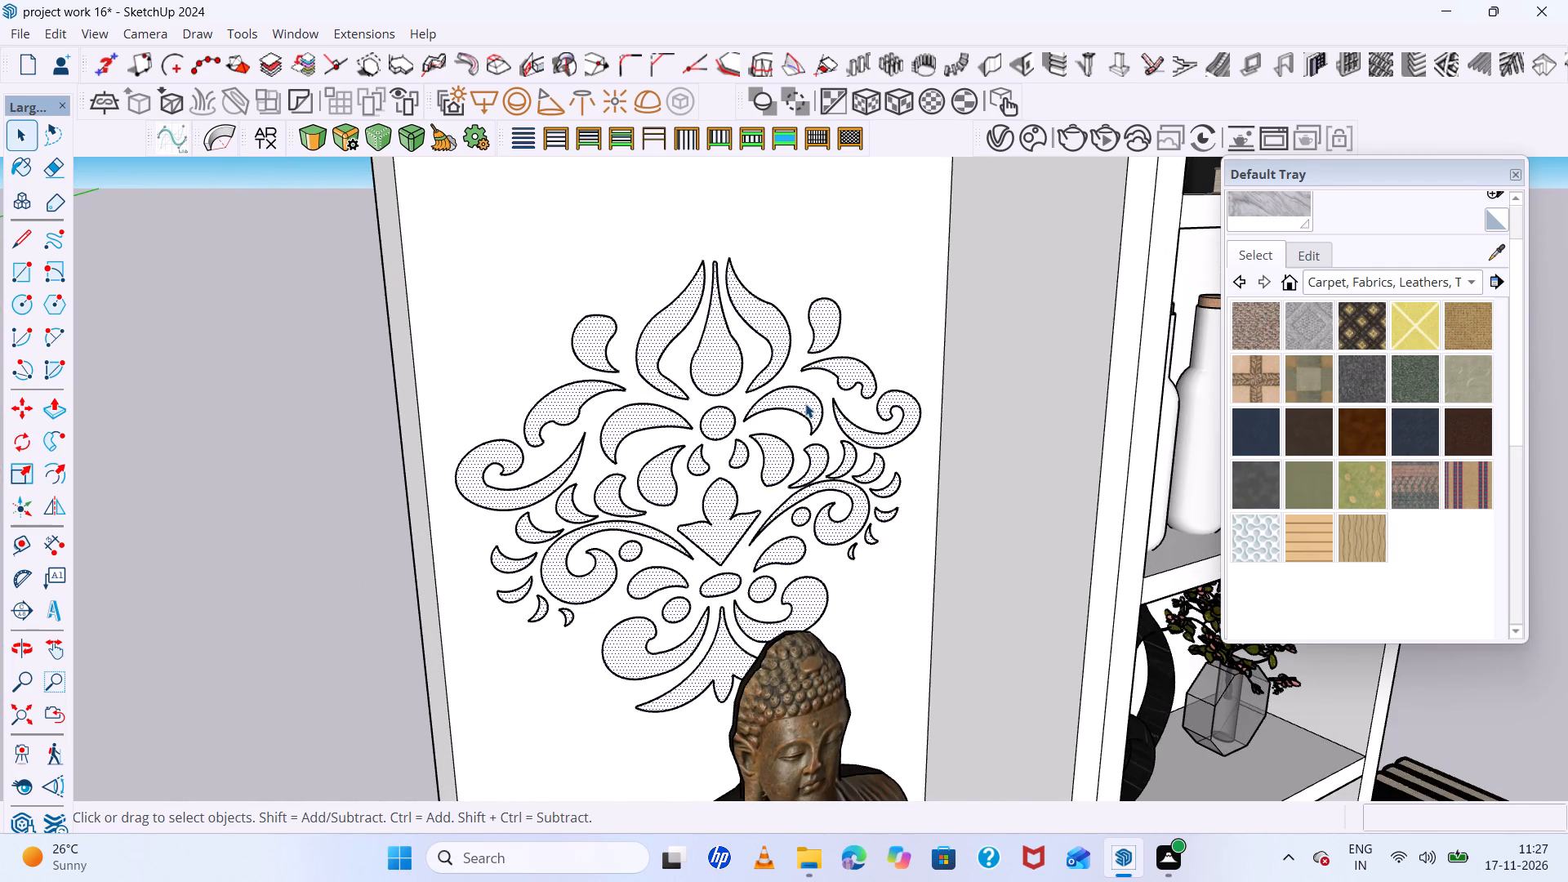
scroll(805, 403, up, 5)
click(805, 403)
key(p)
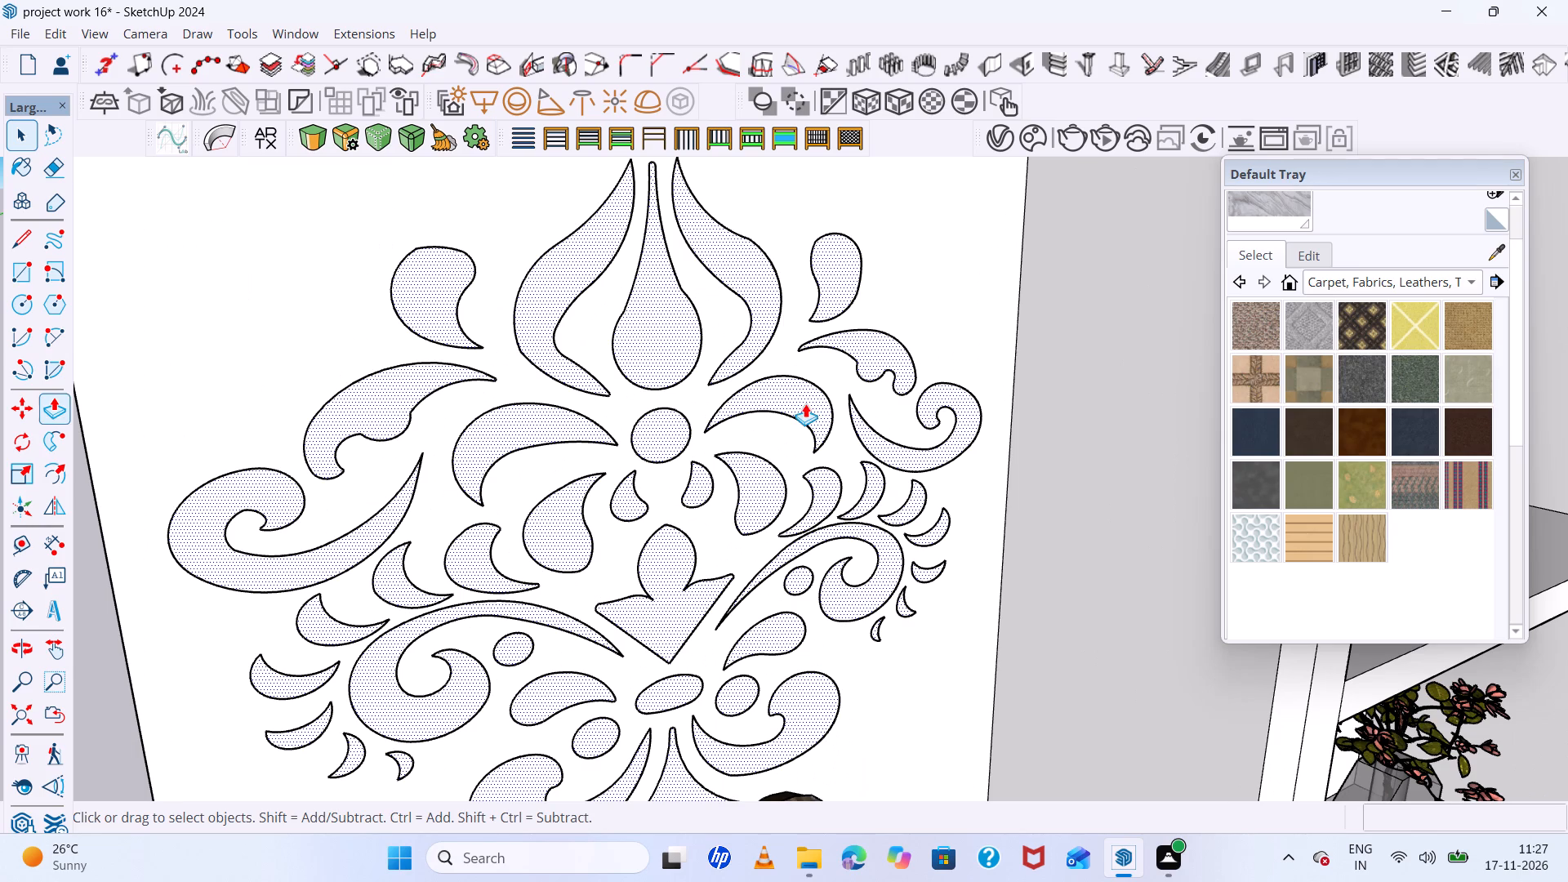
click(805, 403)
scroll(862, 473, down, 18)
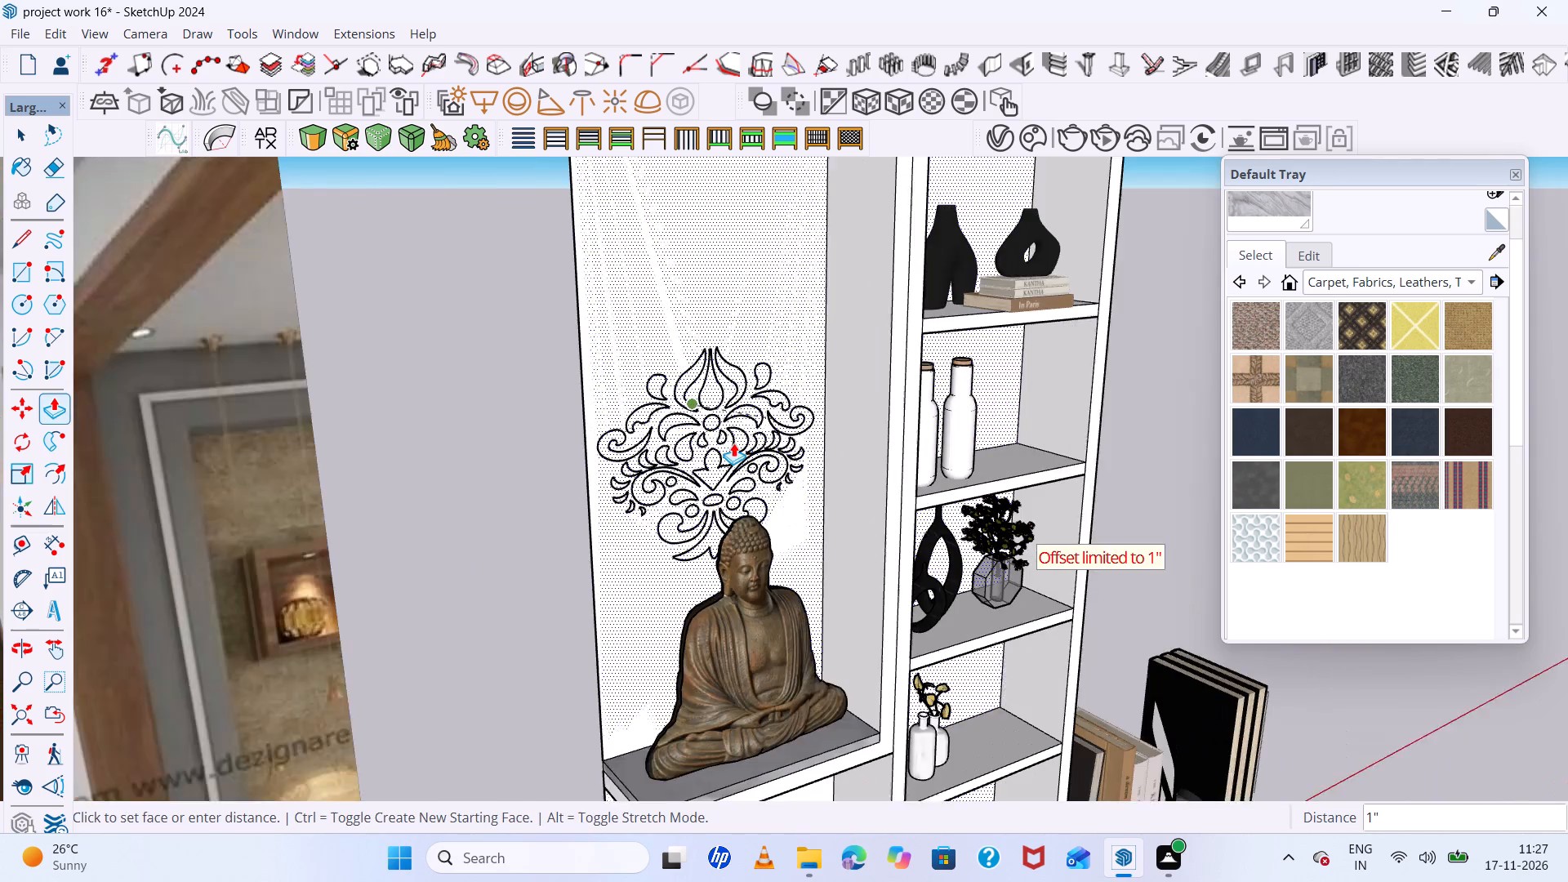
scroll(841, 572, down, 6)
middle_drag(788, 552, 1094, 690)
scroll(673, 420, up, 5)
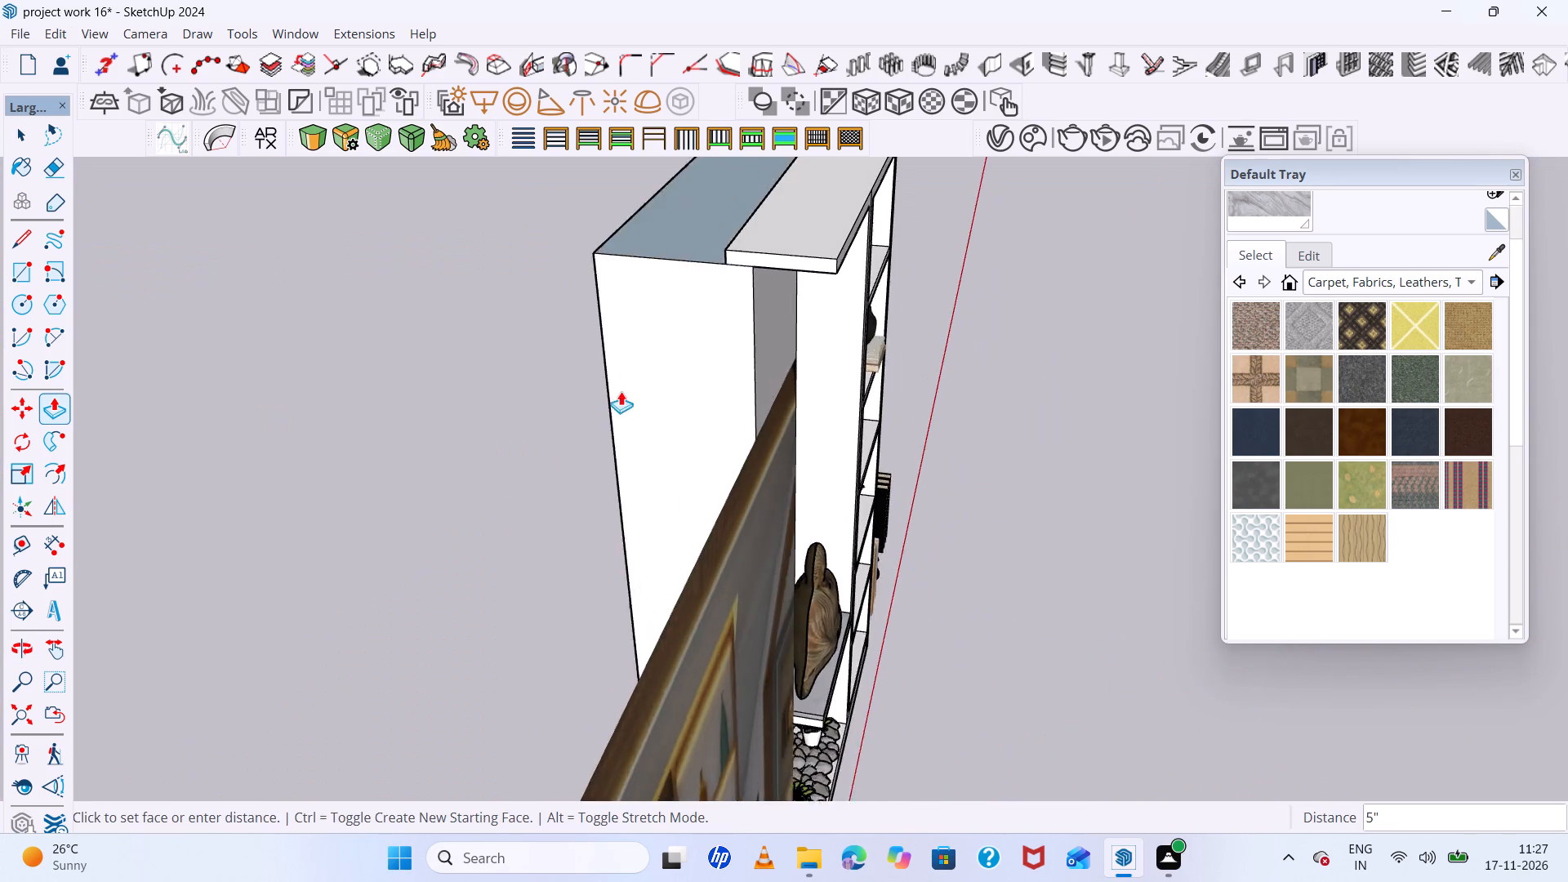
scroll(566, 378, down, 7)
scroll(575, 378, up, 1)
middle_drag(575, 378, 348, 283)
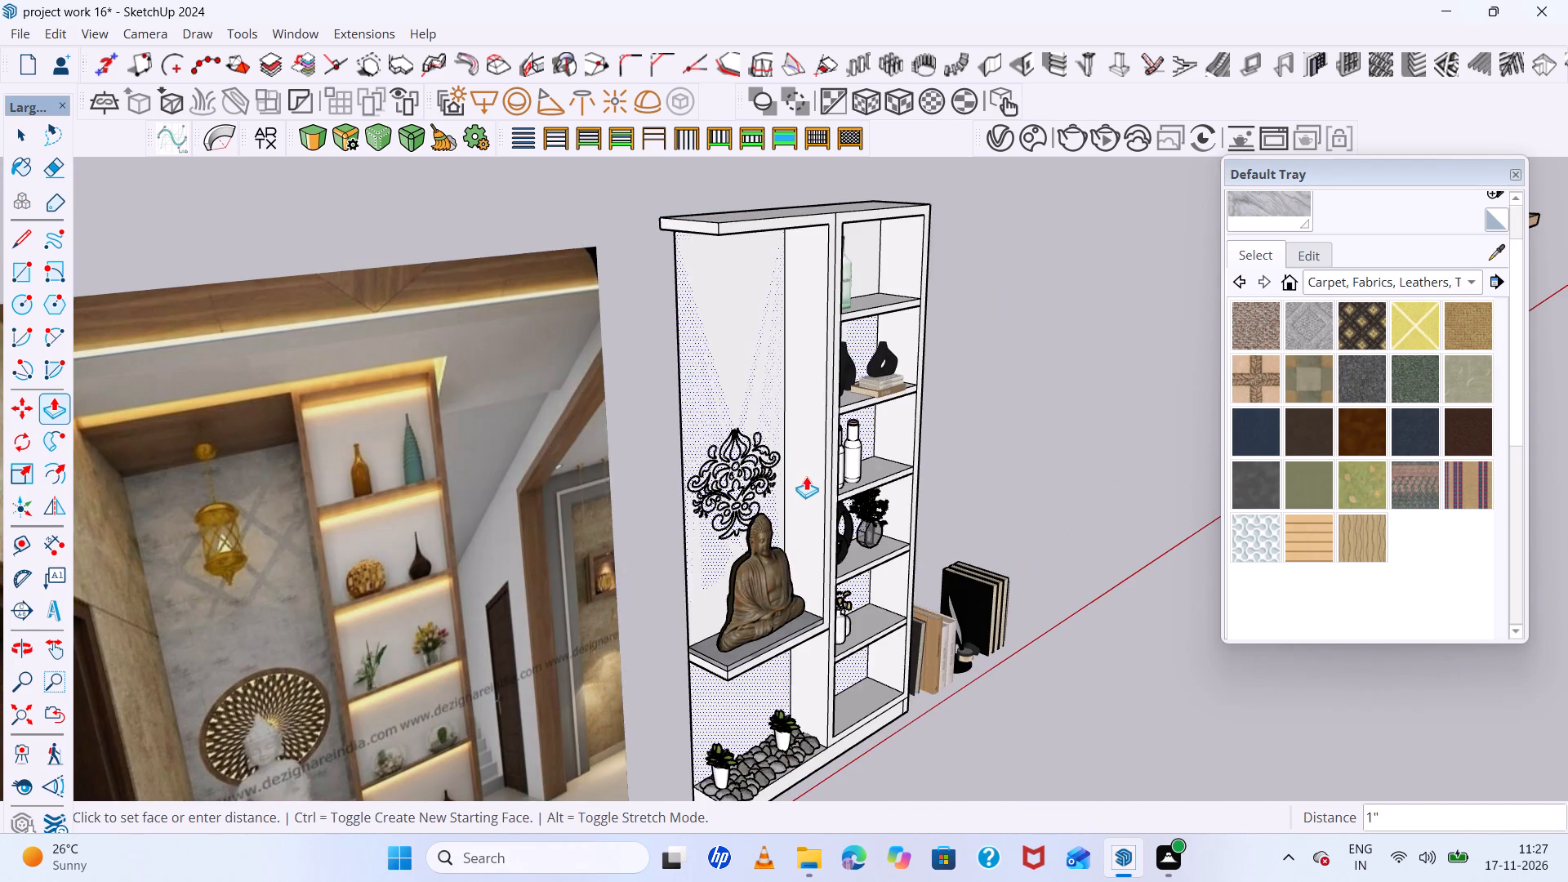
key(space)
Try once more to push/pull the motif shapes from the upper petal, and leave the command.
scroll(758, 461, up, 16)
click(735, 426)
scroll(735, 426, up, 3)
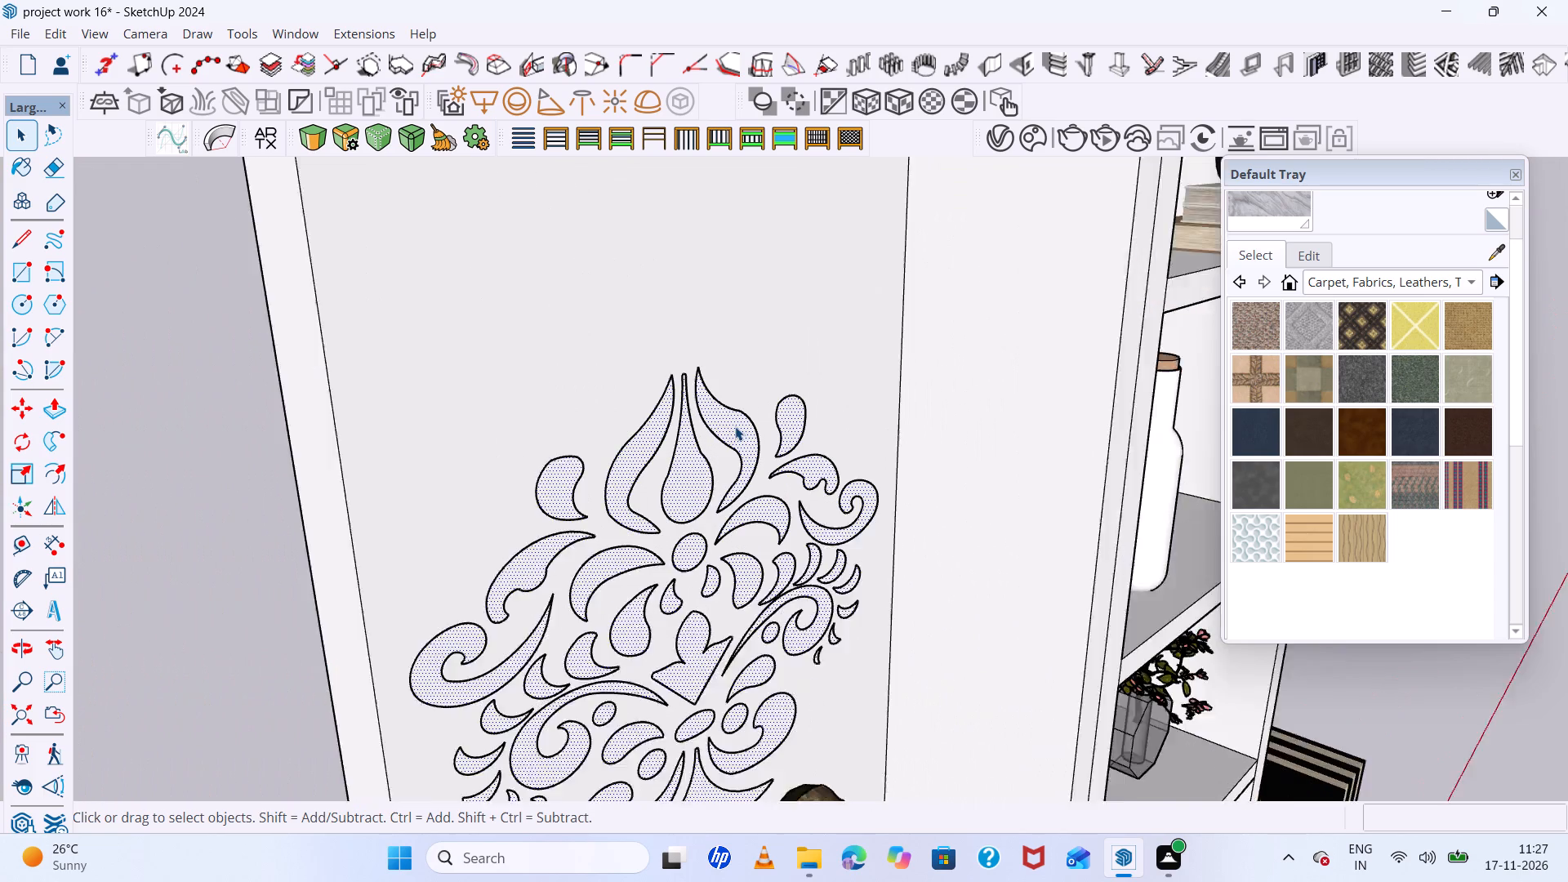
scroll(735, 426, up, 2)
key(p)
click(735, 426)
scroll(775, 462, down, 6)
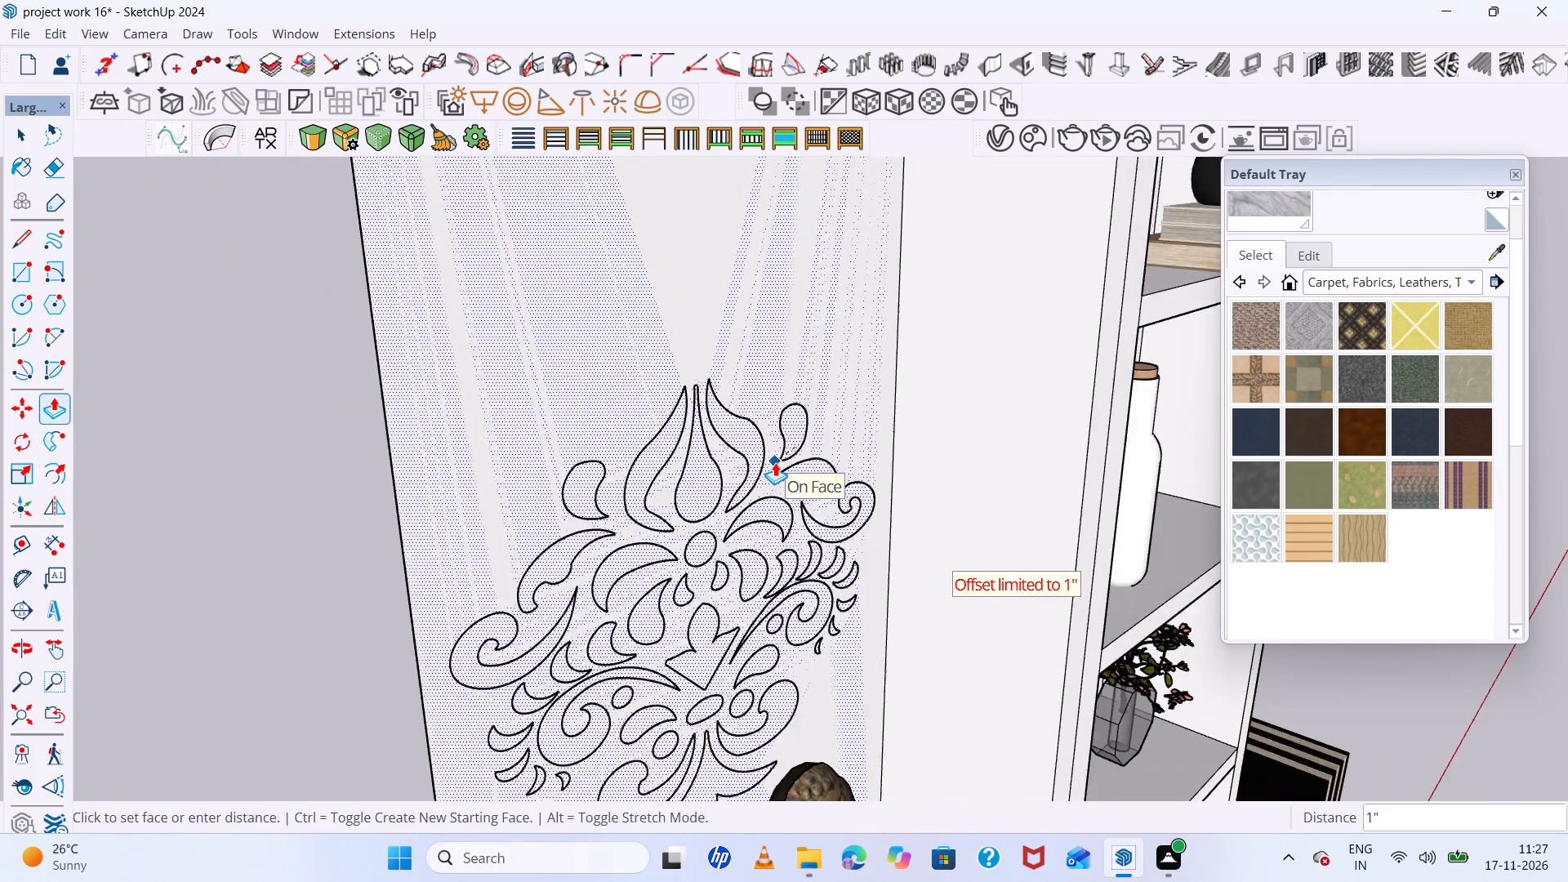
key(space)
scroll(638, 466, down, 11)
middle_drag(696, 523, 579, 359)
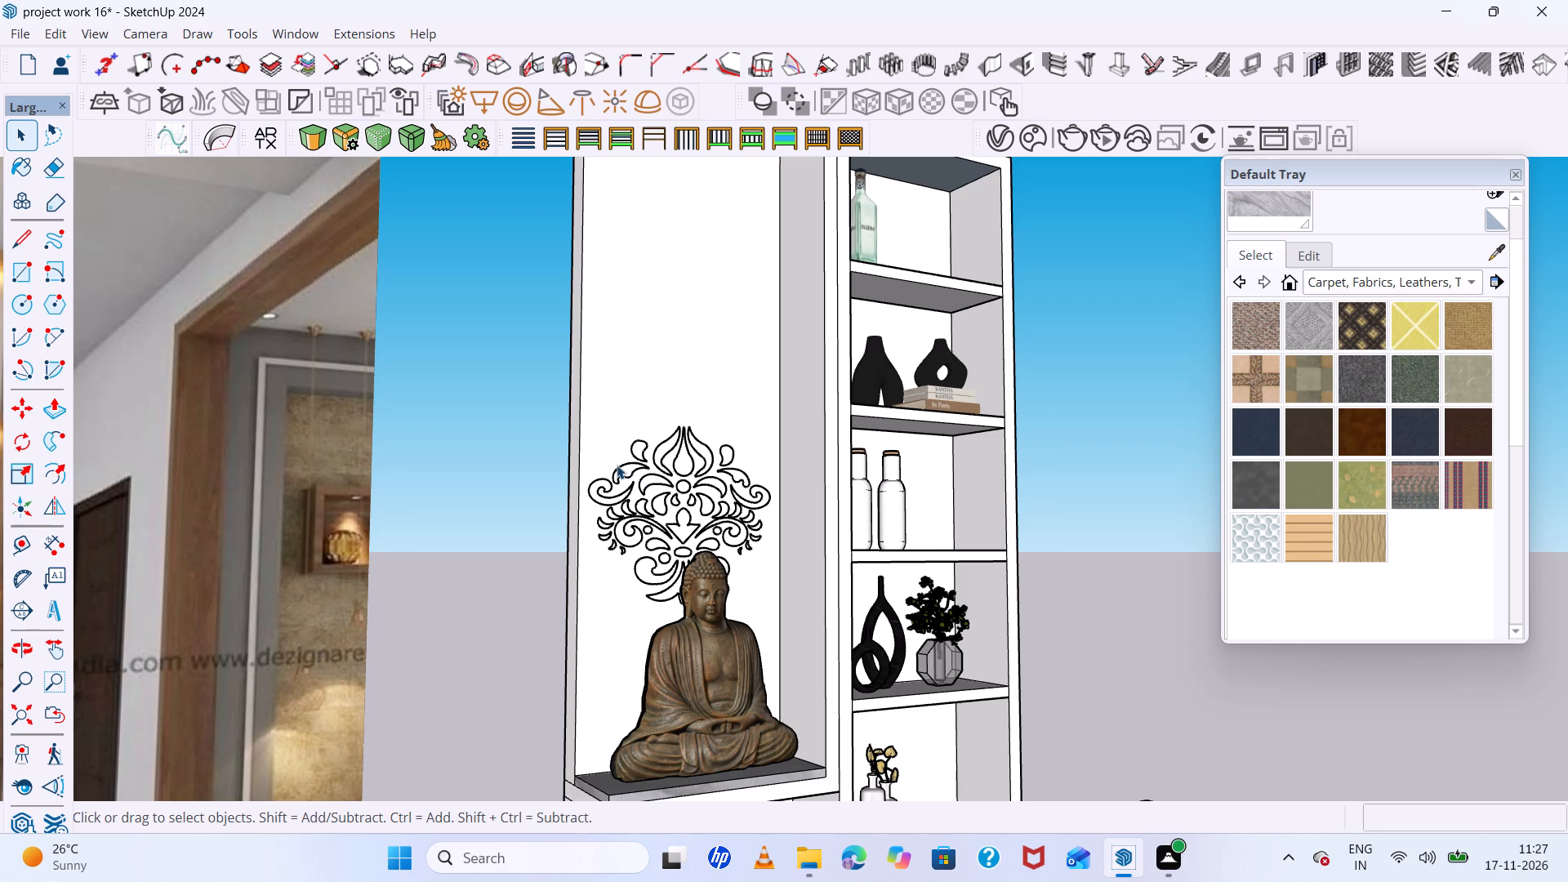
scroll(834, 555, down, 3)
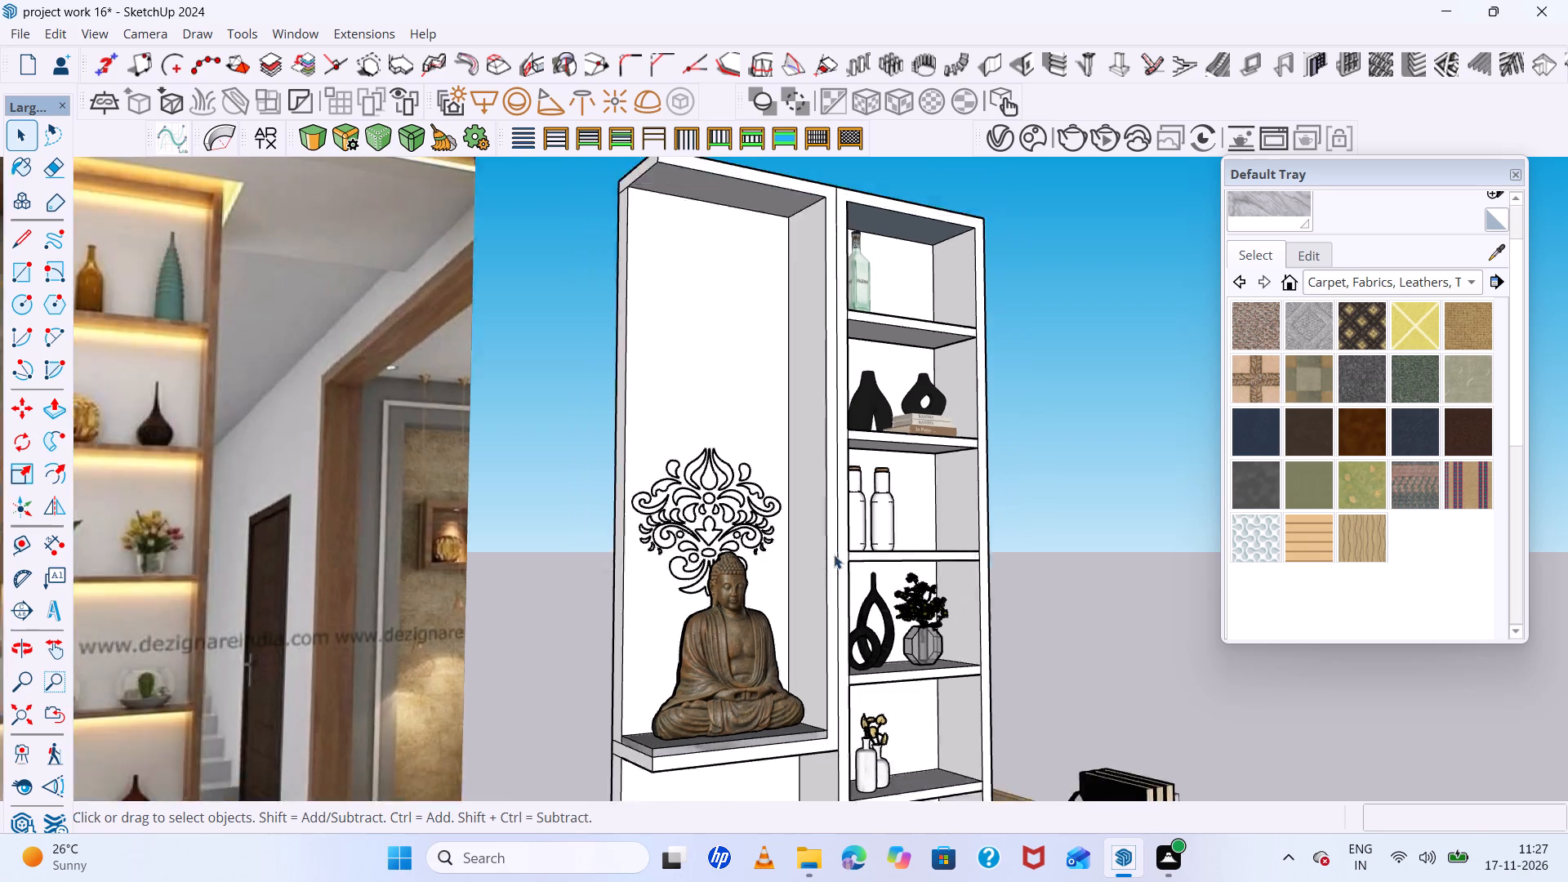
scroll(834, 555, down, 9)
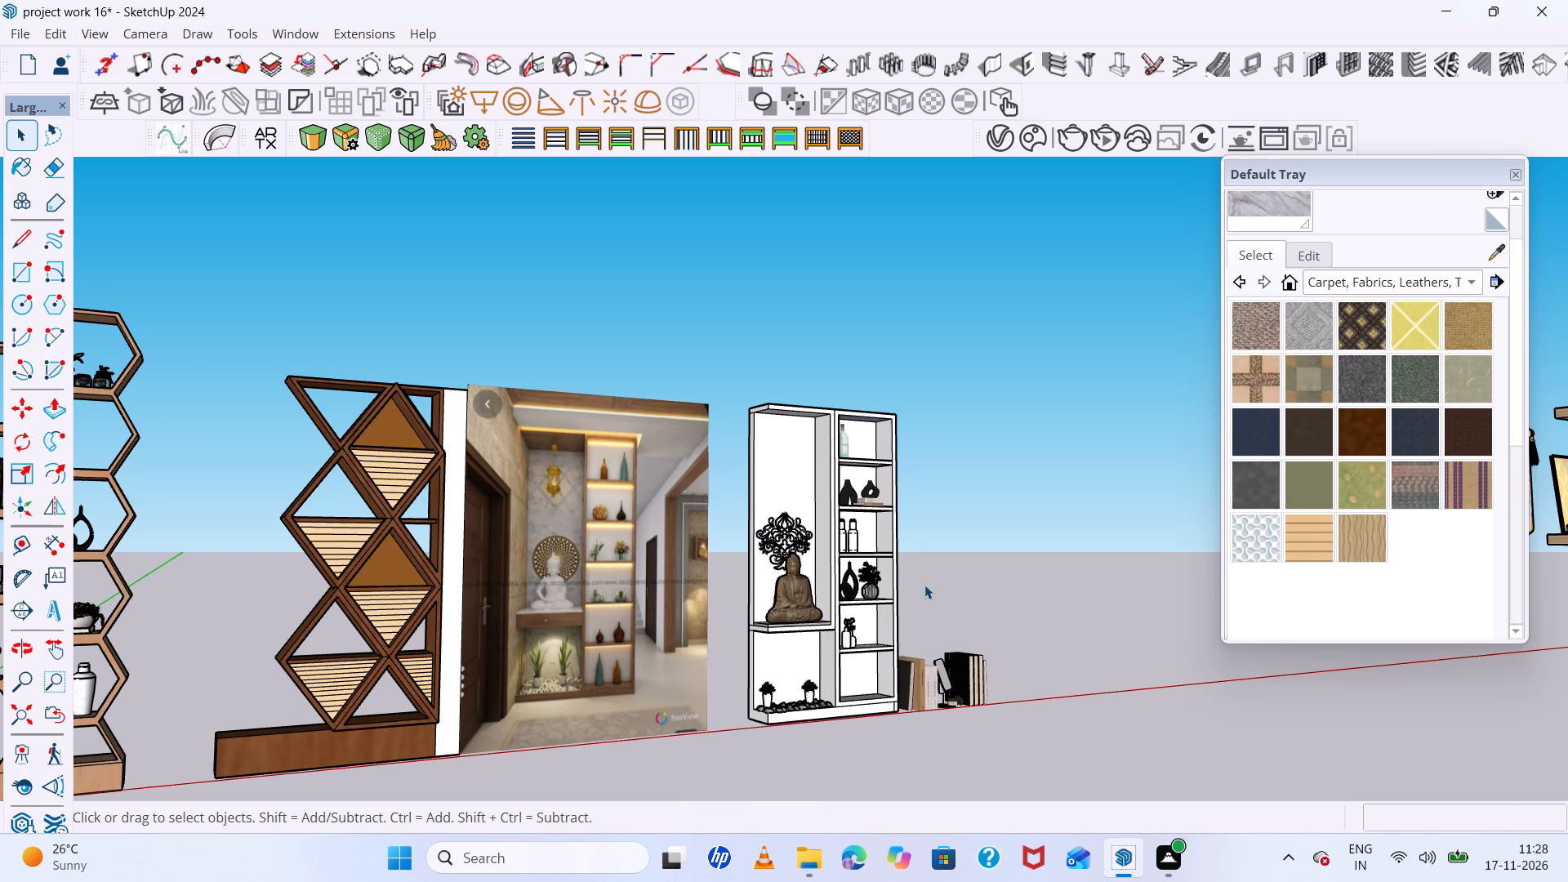
Examine the white shelving unit next to the reference image, comparing the niche behind the Buddha.
scroll(924, 585, down, 3)
scroll(826, 506, up, 3)
scroll(979, 813, up, 12)
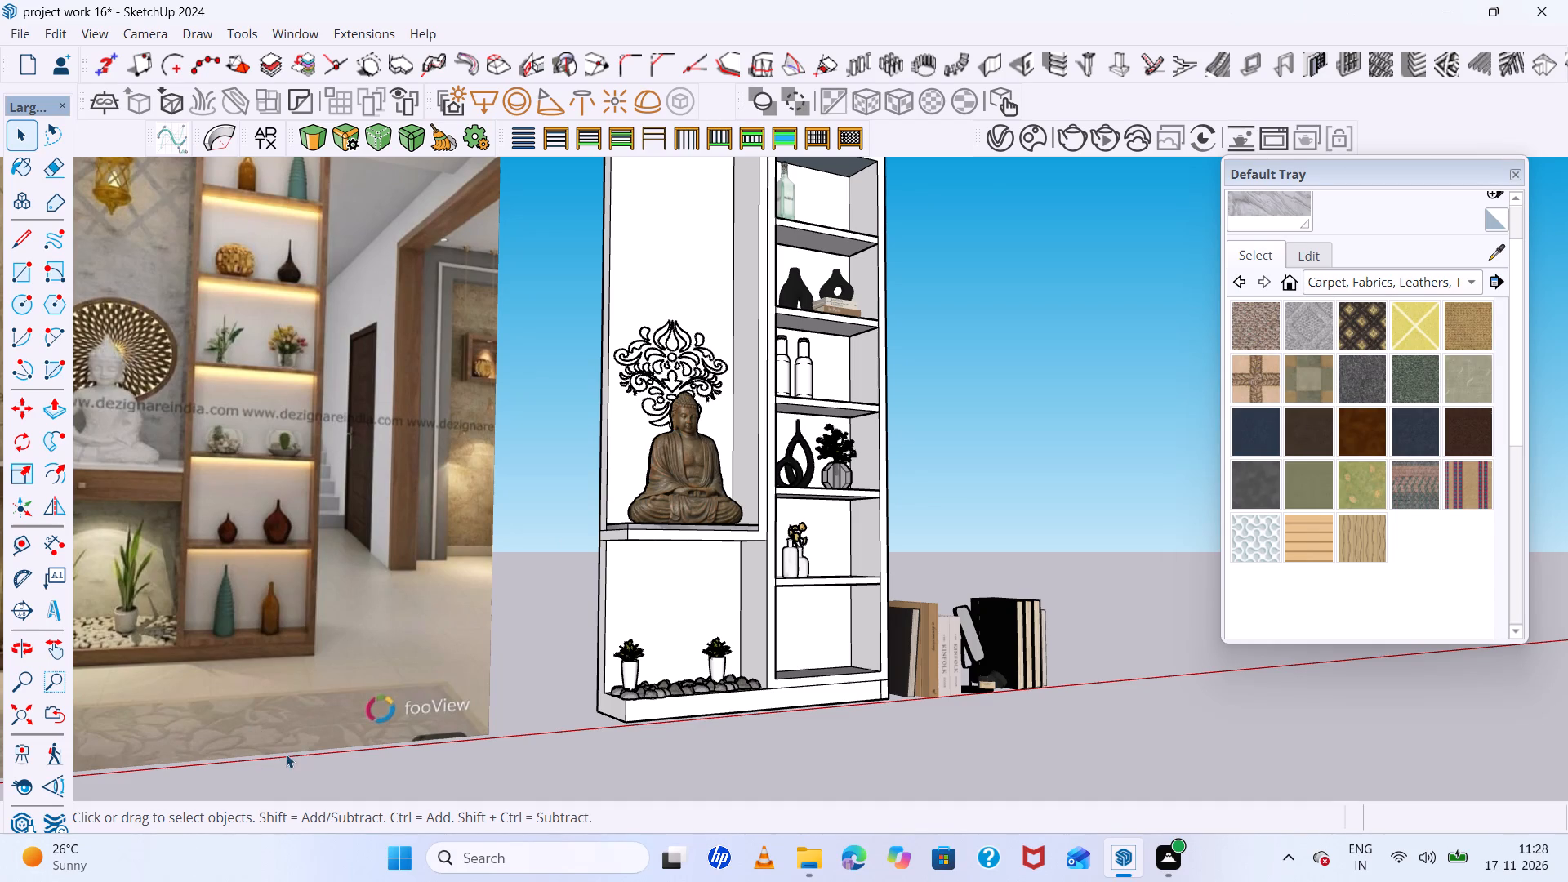
scroll(428, 728, down, 1)
scroll(635, 430, down, 5)
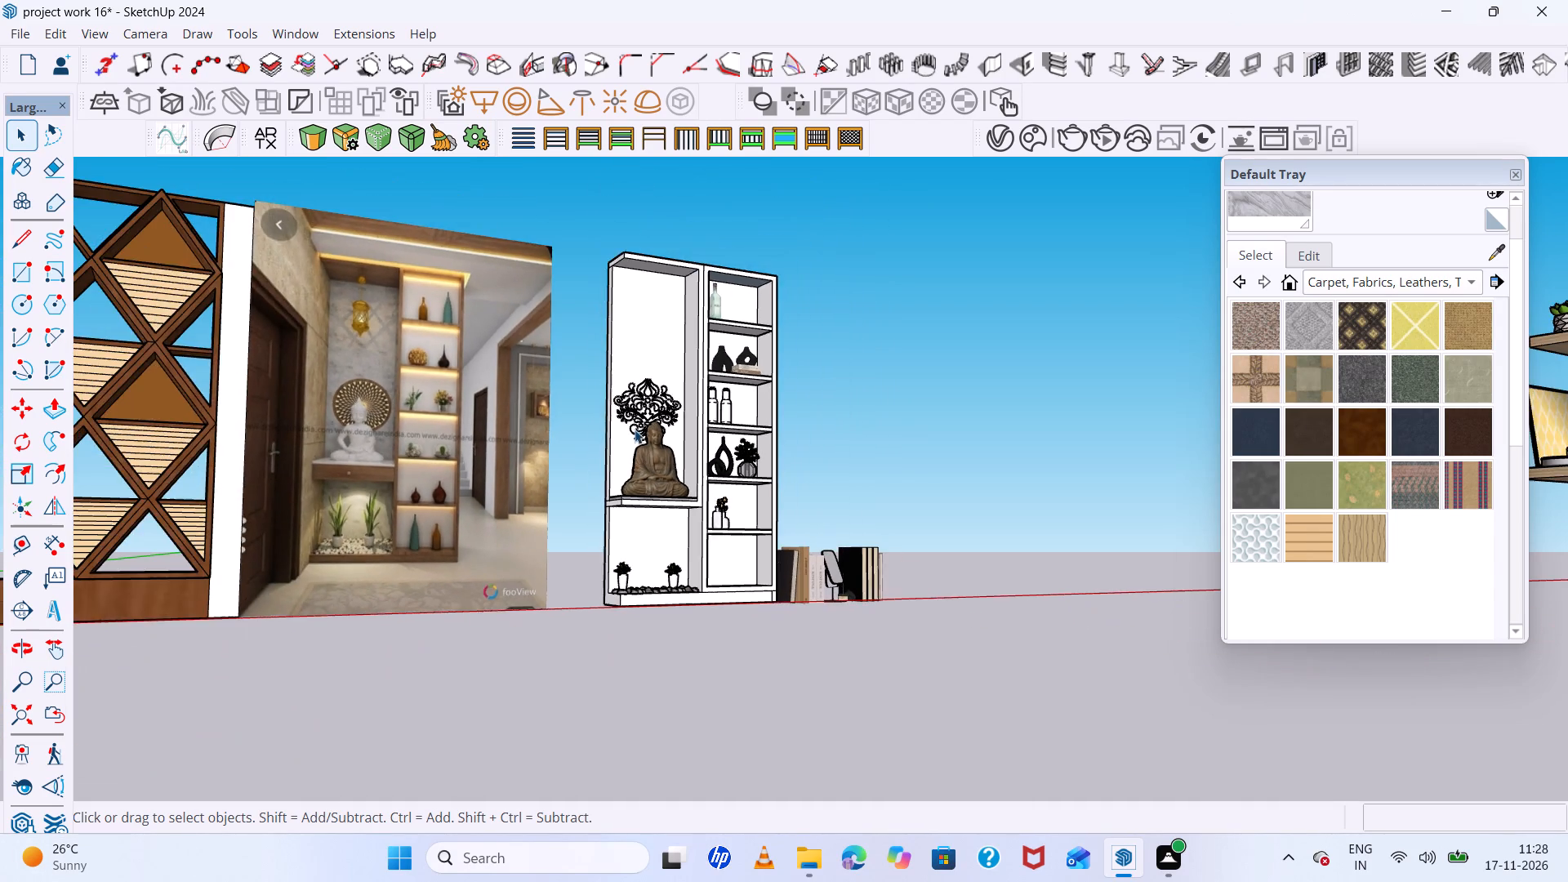
middle_drag(635, 434, 523, 513)
scroll(647, 506, up, 12)
scroll(572, 448, down, 5)
middle_drag(568, 449, 548, 507)
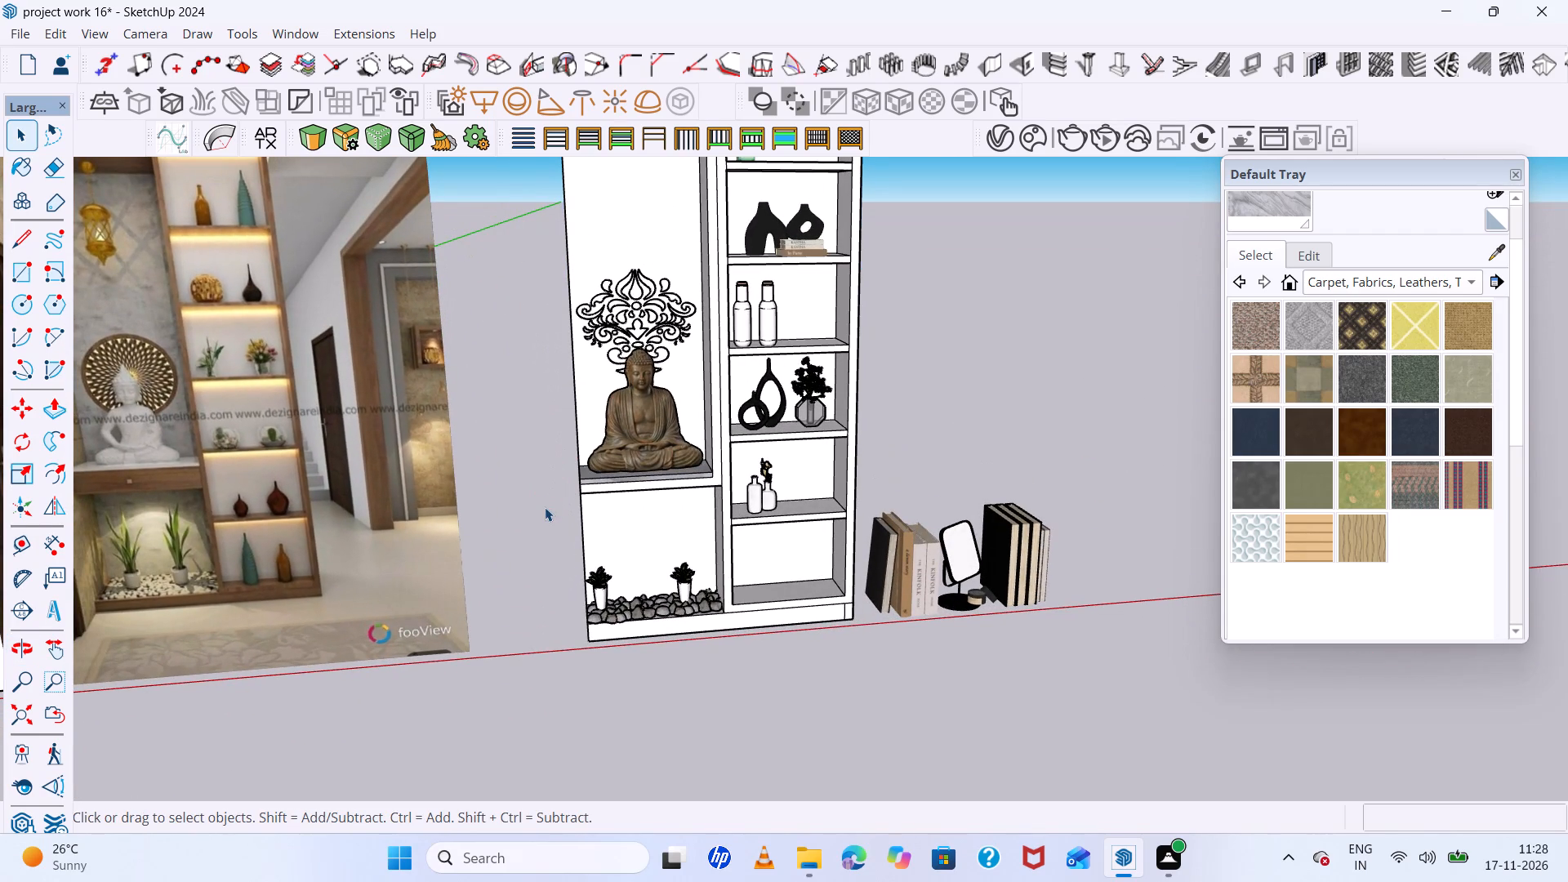
scroll(545, 507, down, 11)
middle_drag(563, 519, 547, 519)
scroll(597, 379, up, 8)
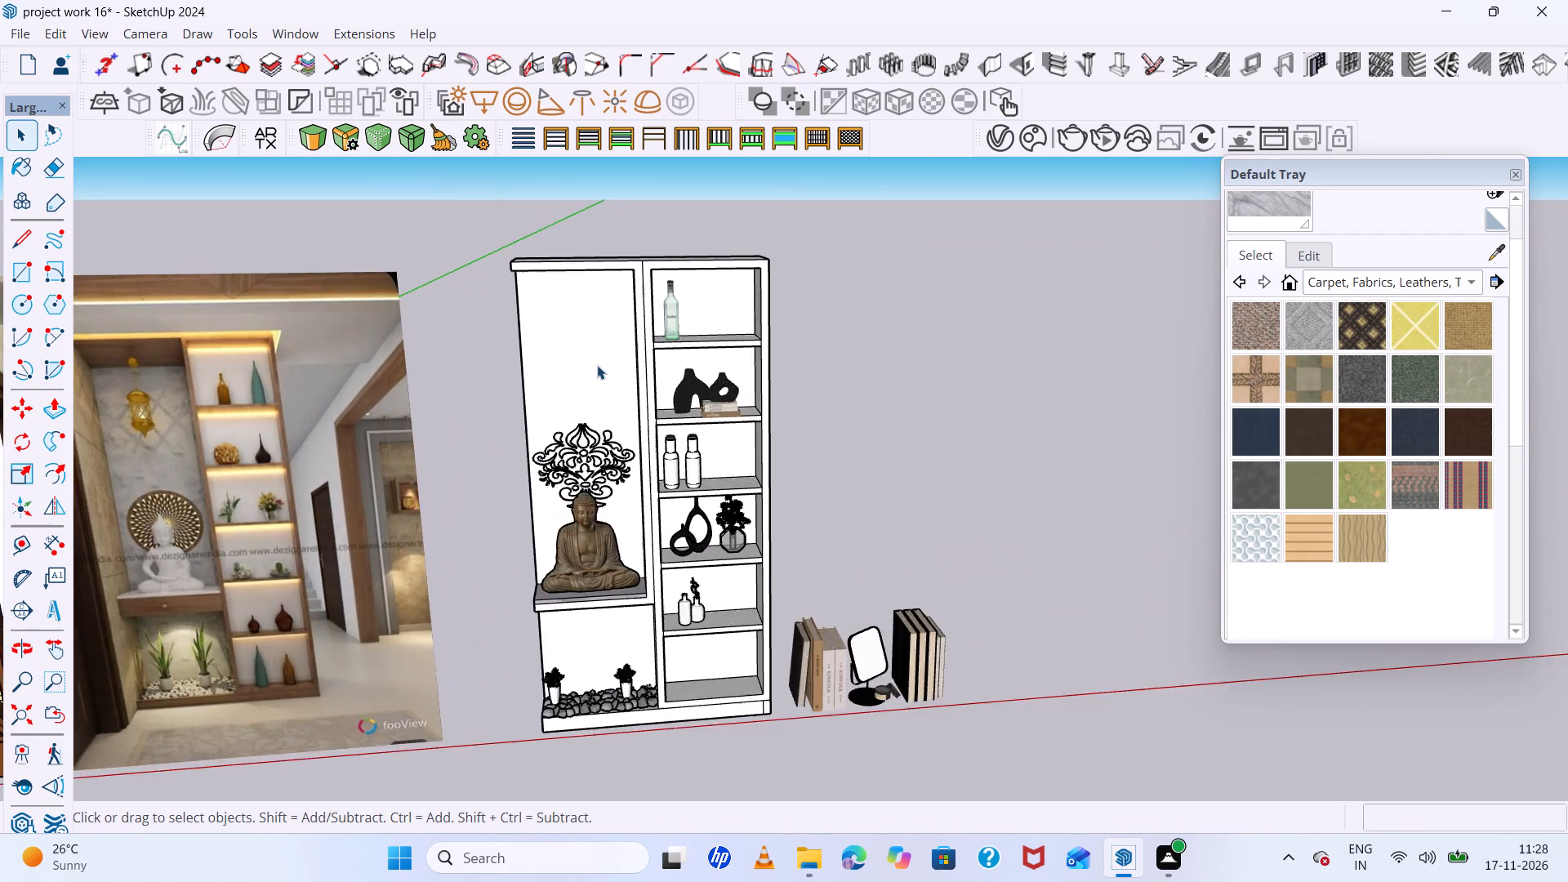
scroll(597, 365, up, 12)
scroll(642, 390, down, 12)
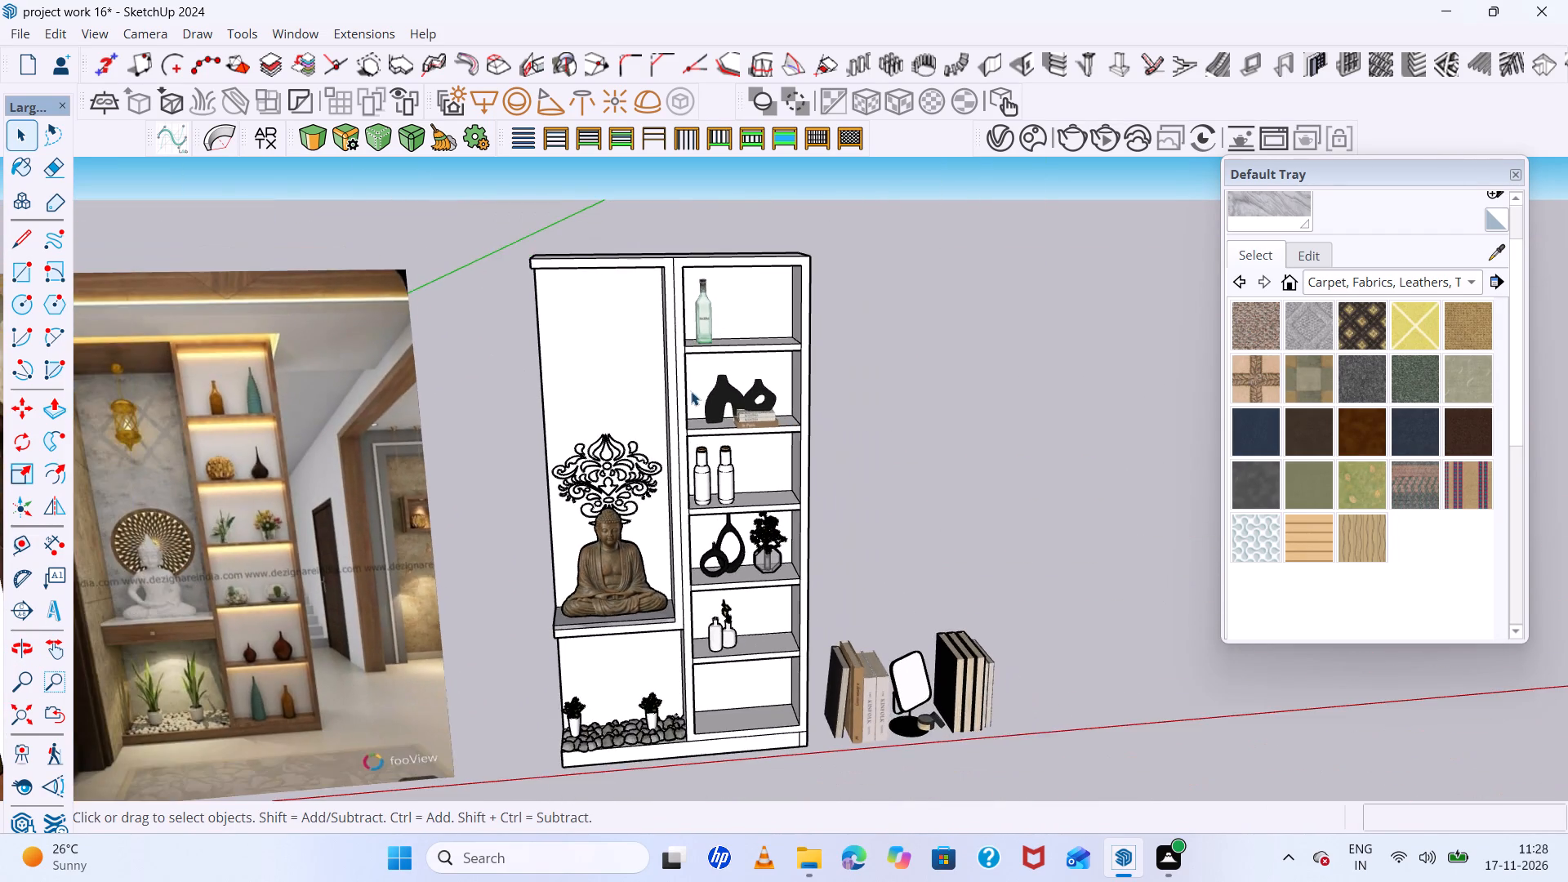
scroll(691, 391, down, 3)
scroll(655, 385, up, 6)
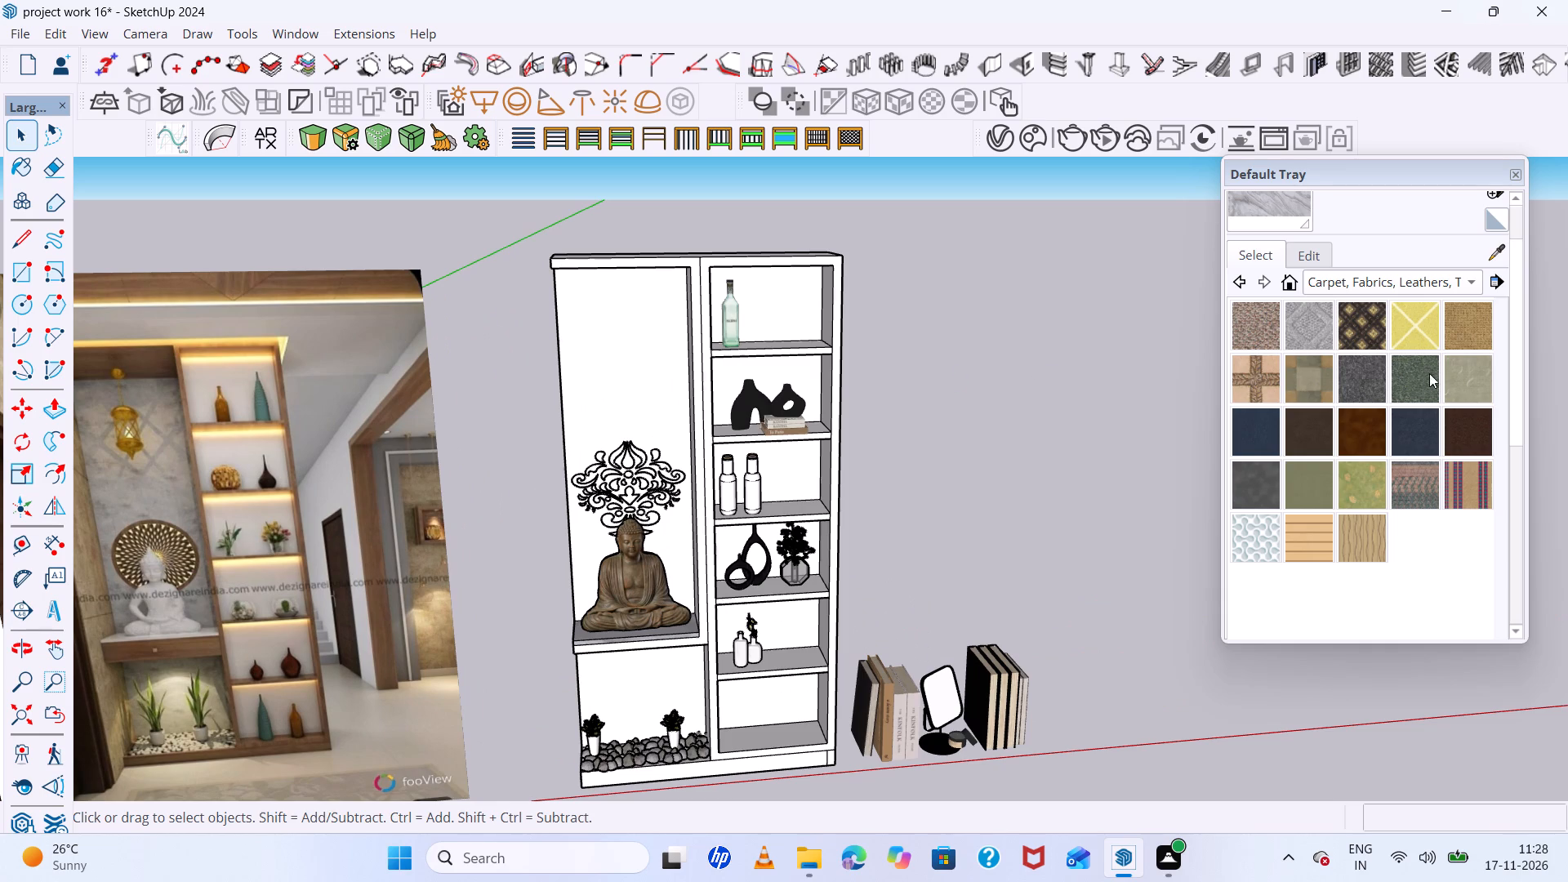
Paint the niche's back panel around the jali motif with the Carpet Diamond Yellow material.
click(1423, 335)
click(637, 377)
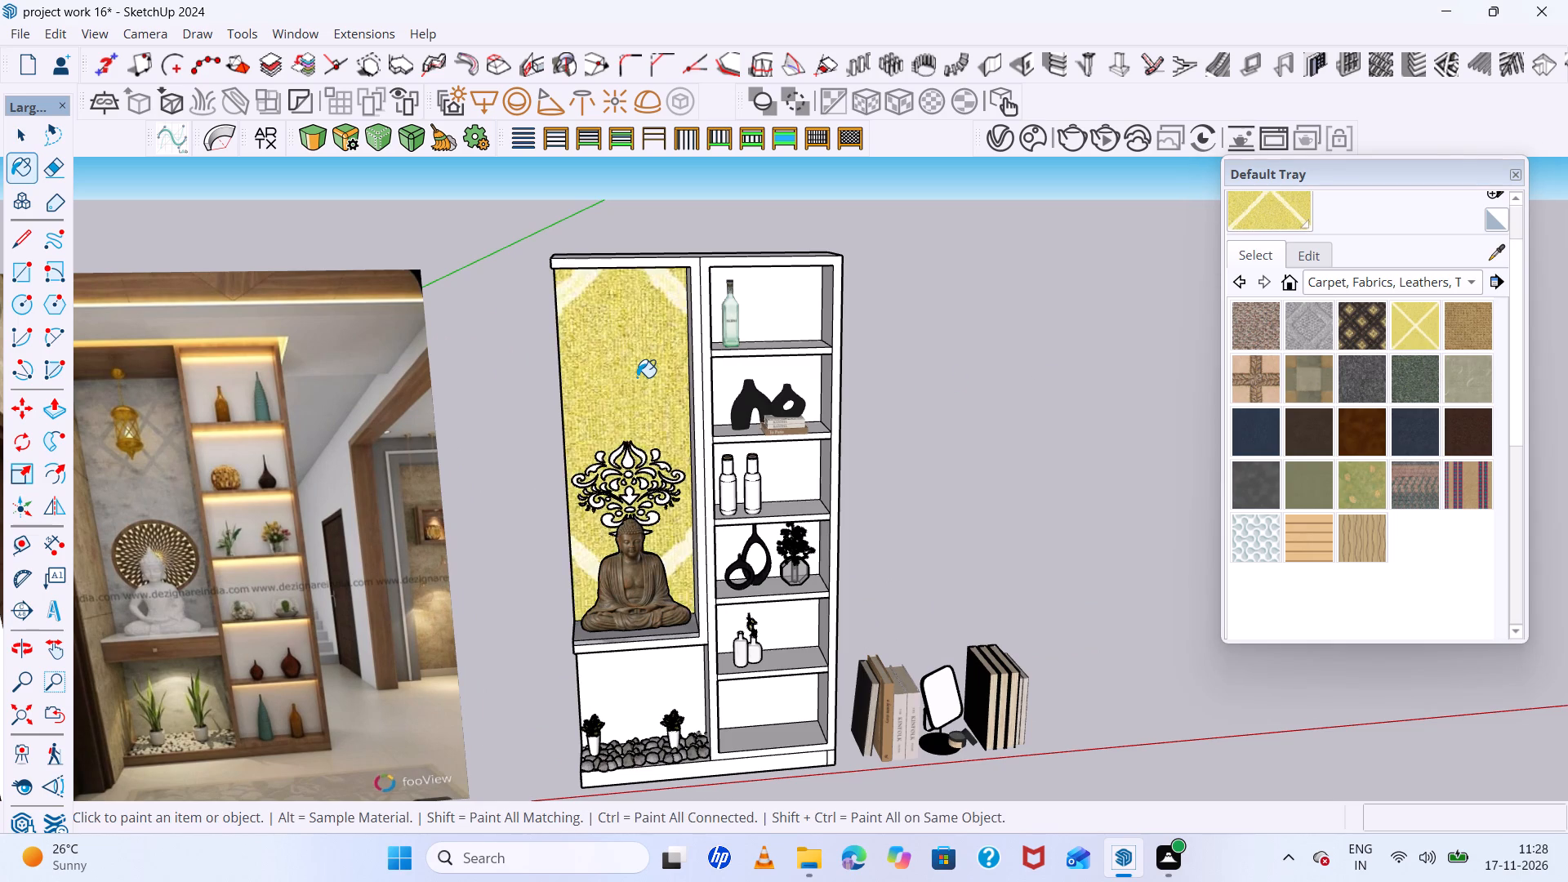
scroll(637, 377, up, 8)
scroll(1443, 255, up, 1)
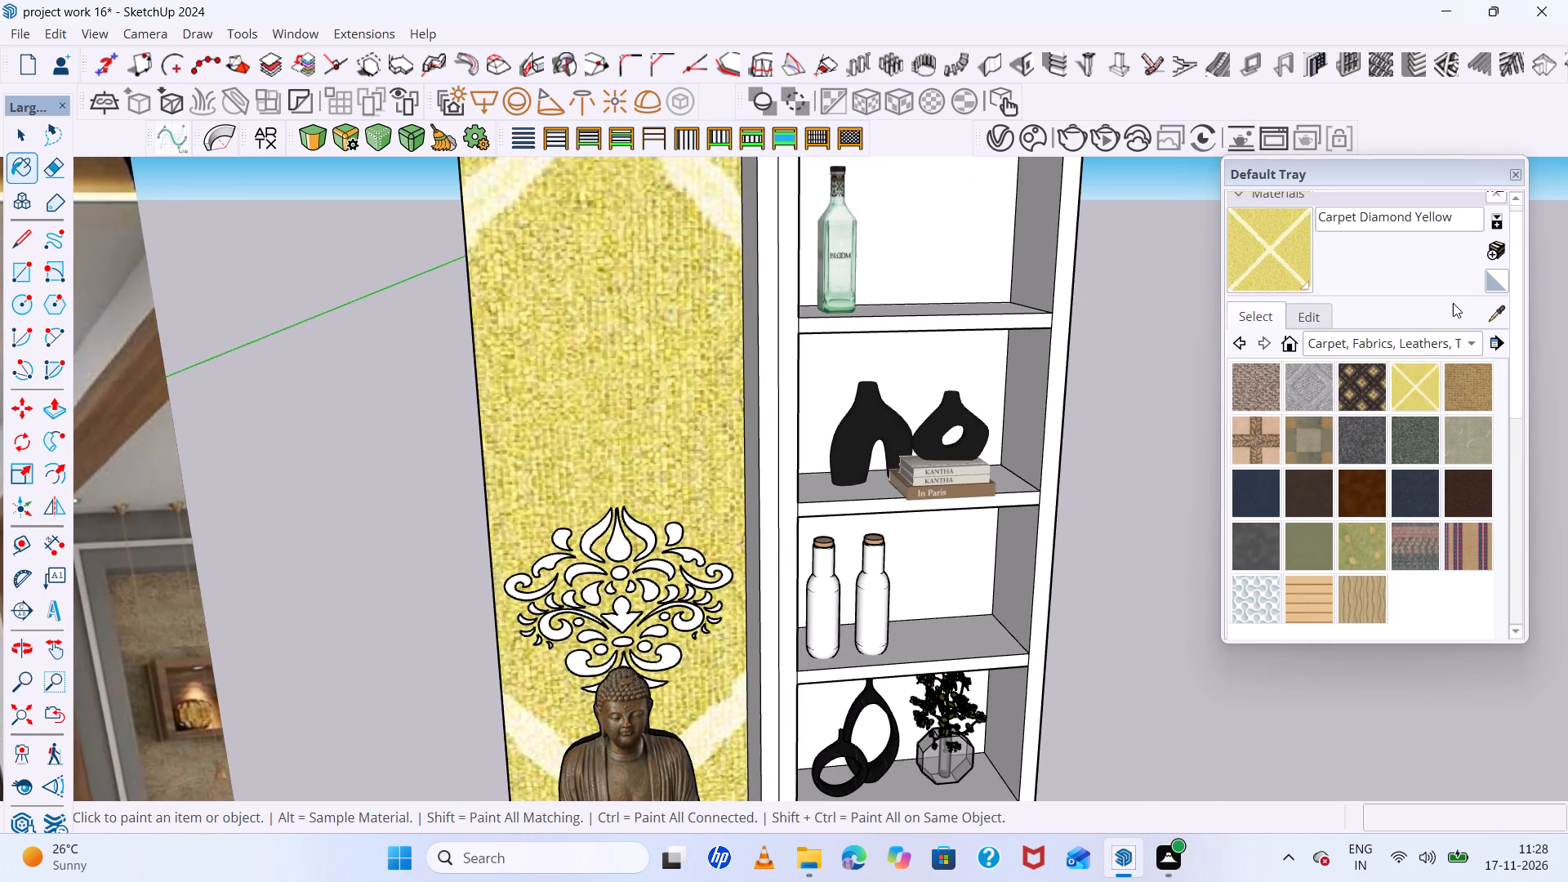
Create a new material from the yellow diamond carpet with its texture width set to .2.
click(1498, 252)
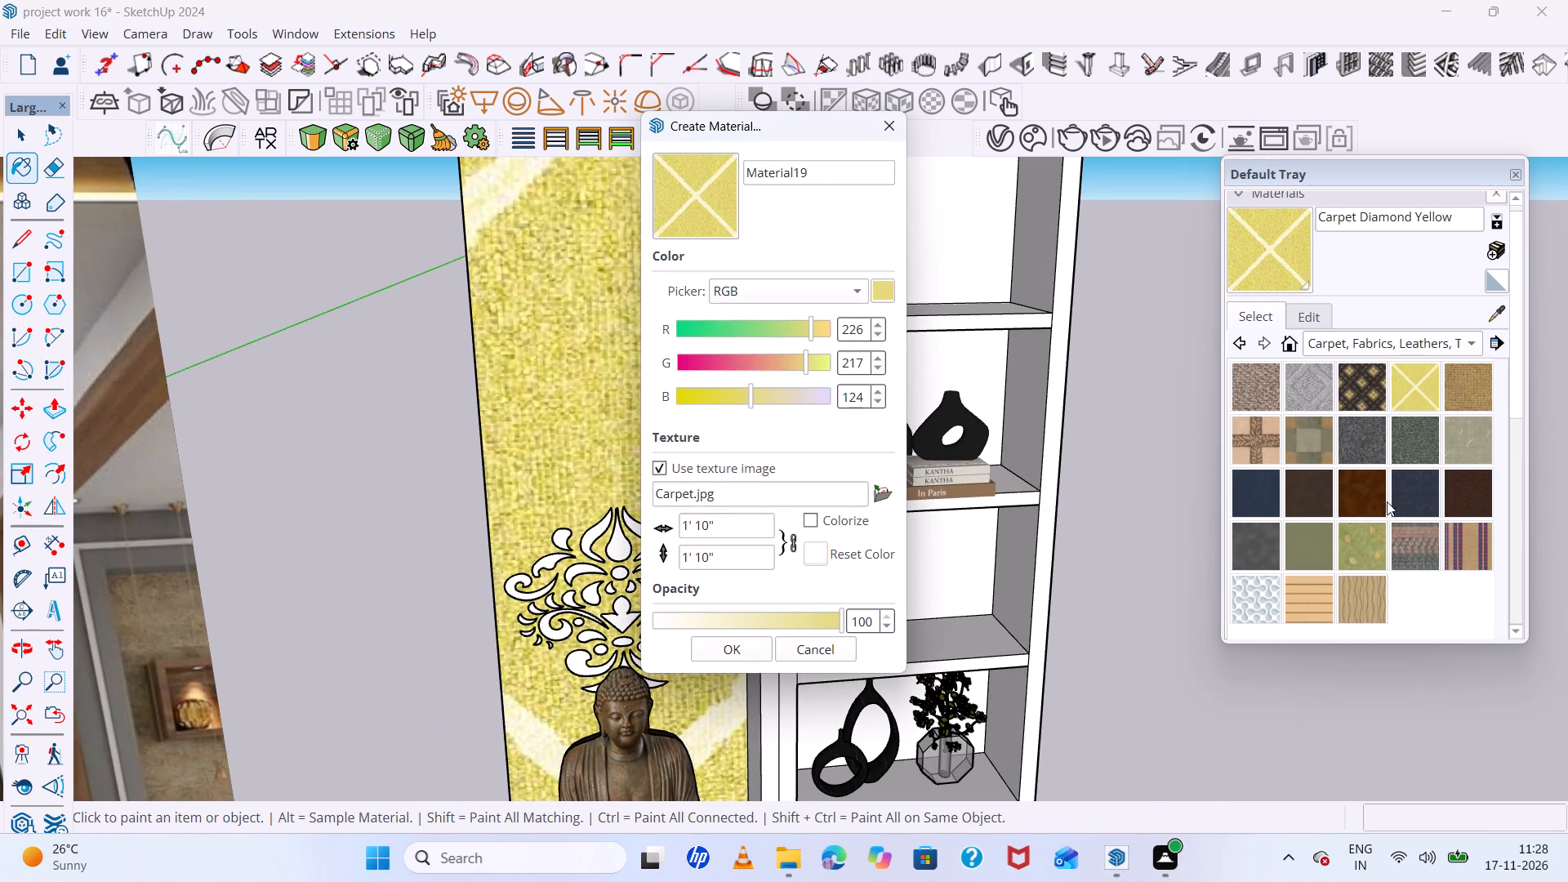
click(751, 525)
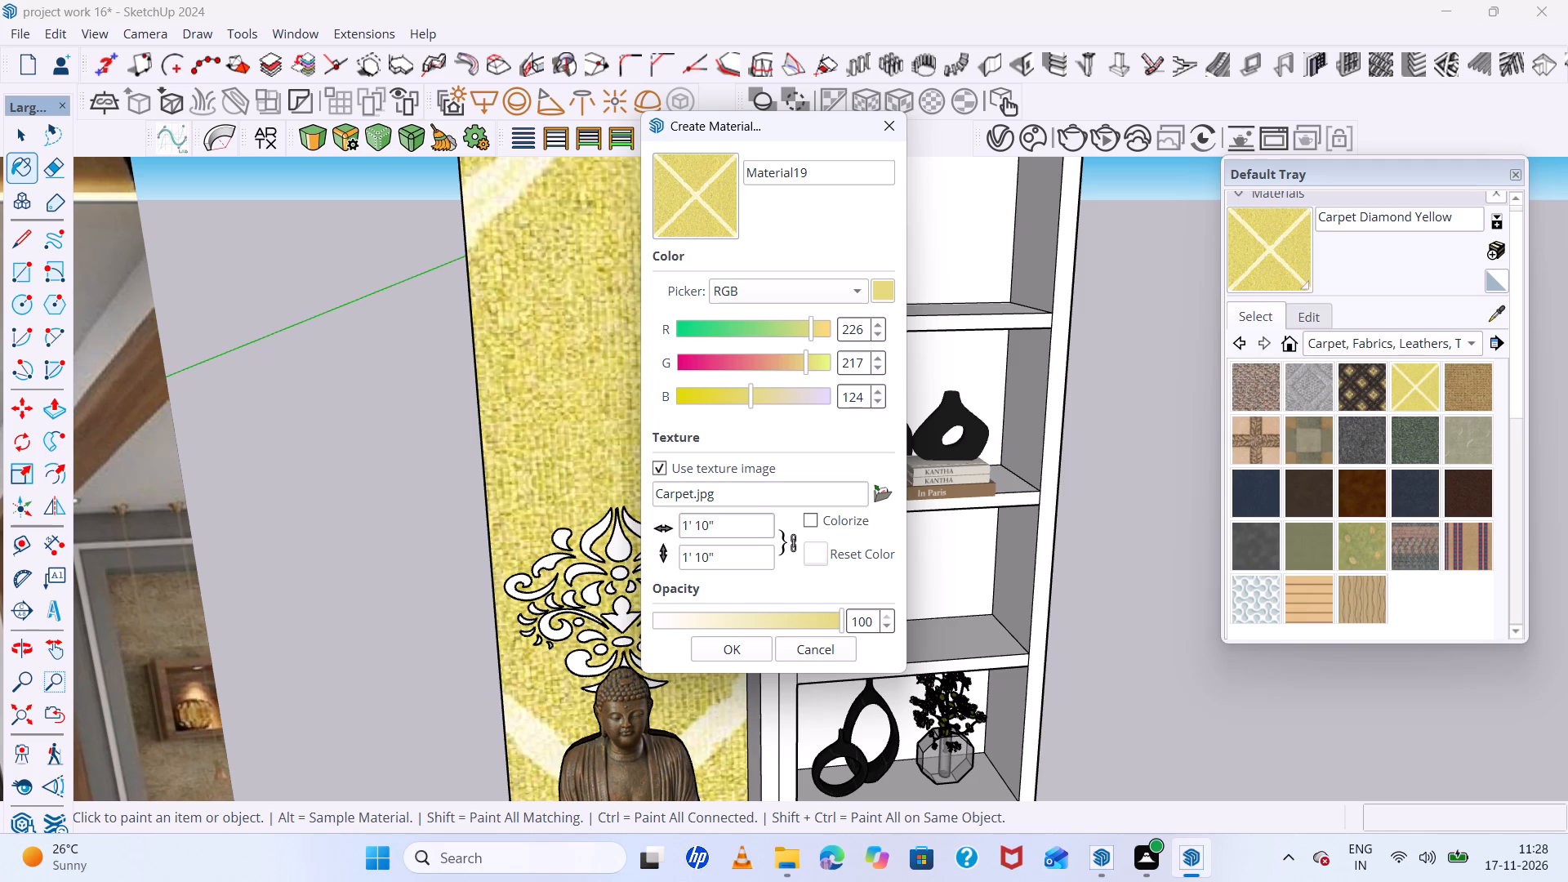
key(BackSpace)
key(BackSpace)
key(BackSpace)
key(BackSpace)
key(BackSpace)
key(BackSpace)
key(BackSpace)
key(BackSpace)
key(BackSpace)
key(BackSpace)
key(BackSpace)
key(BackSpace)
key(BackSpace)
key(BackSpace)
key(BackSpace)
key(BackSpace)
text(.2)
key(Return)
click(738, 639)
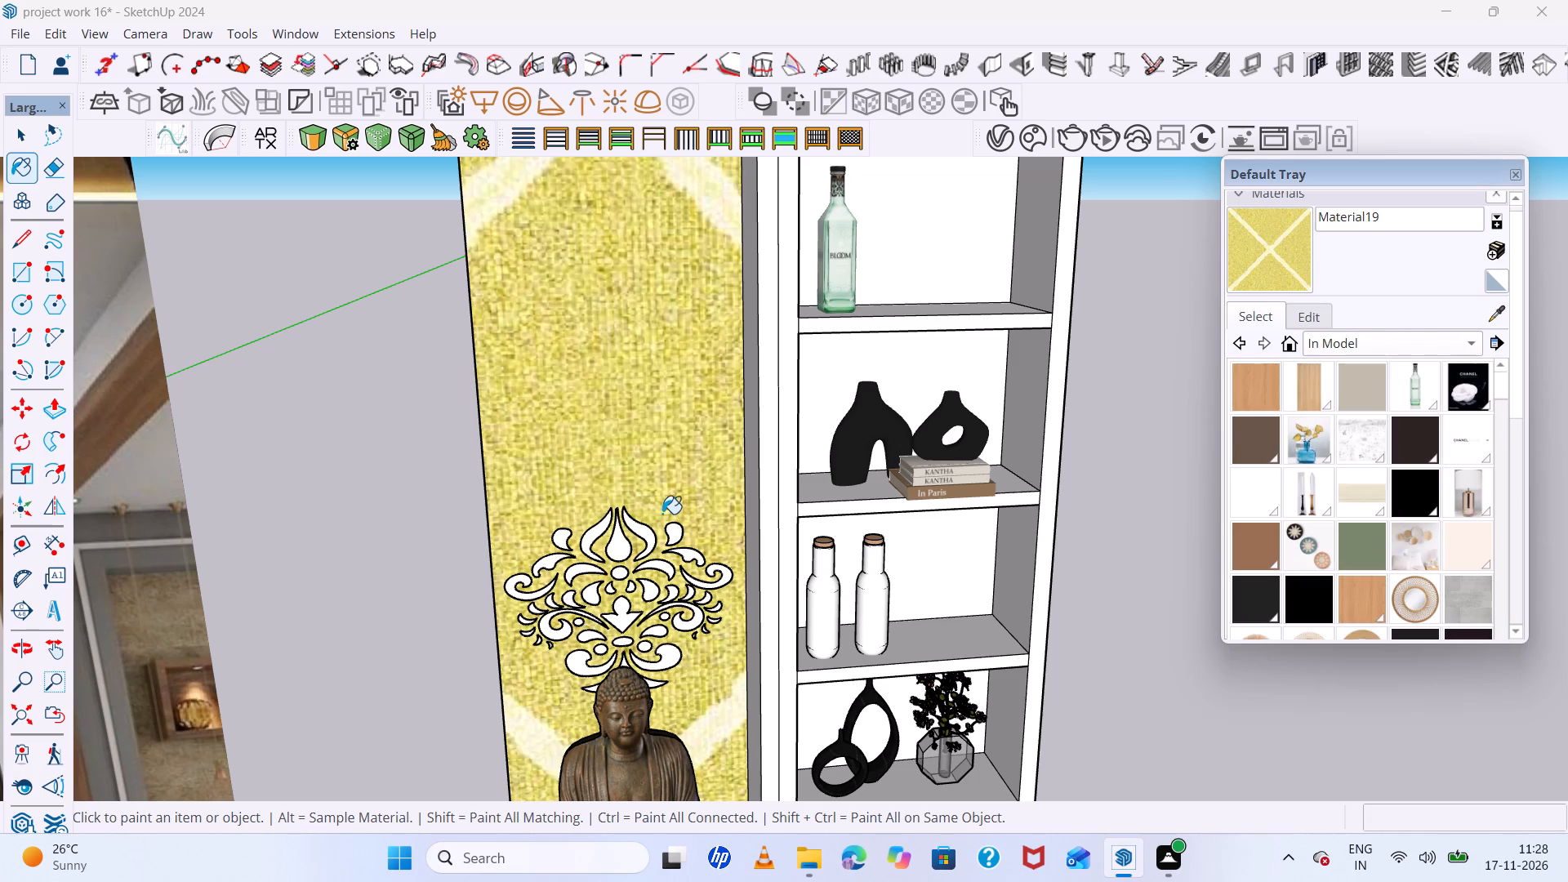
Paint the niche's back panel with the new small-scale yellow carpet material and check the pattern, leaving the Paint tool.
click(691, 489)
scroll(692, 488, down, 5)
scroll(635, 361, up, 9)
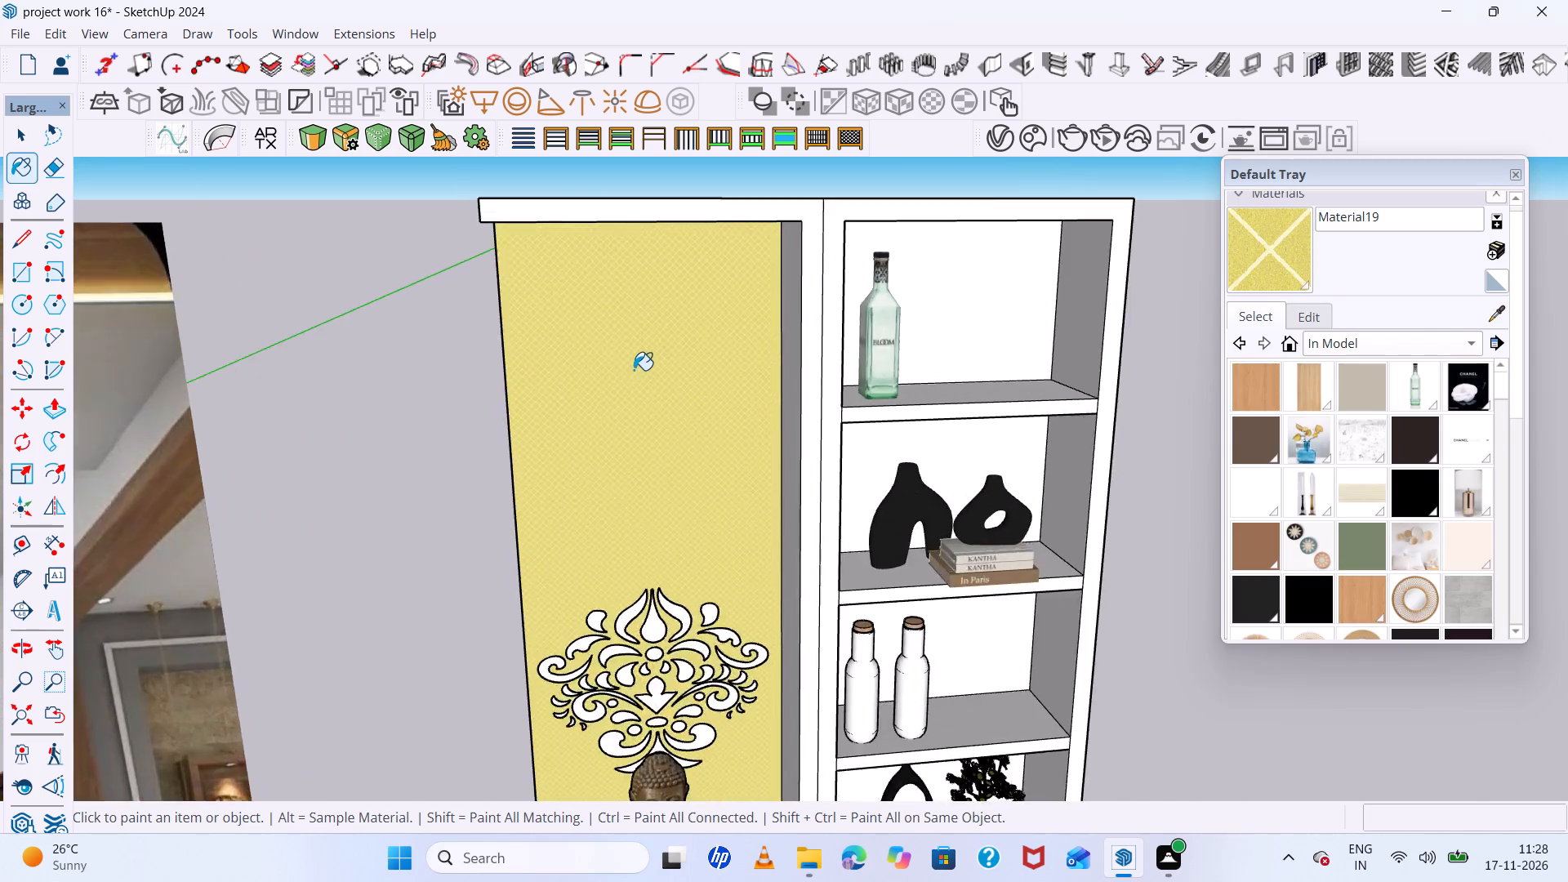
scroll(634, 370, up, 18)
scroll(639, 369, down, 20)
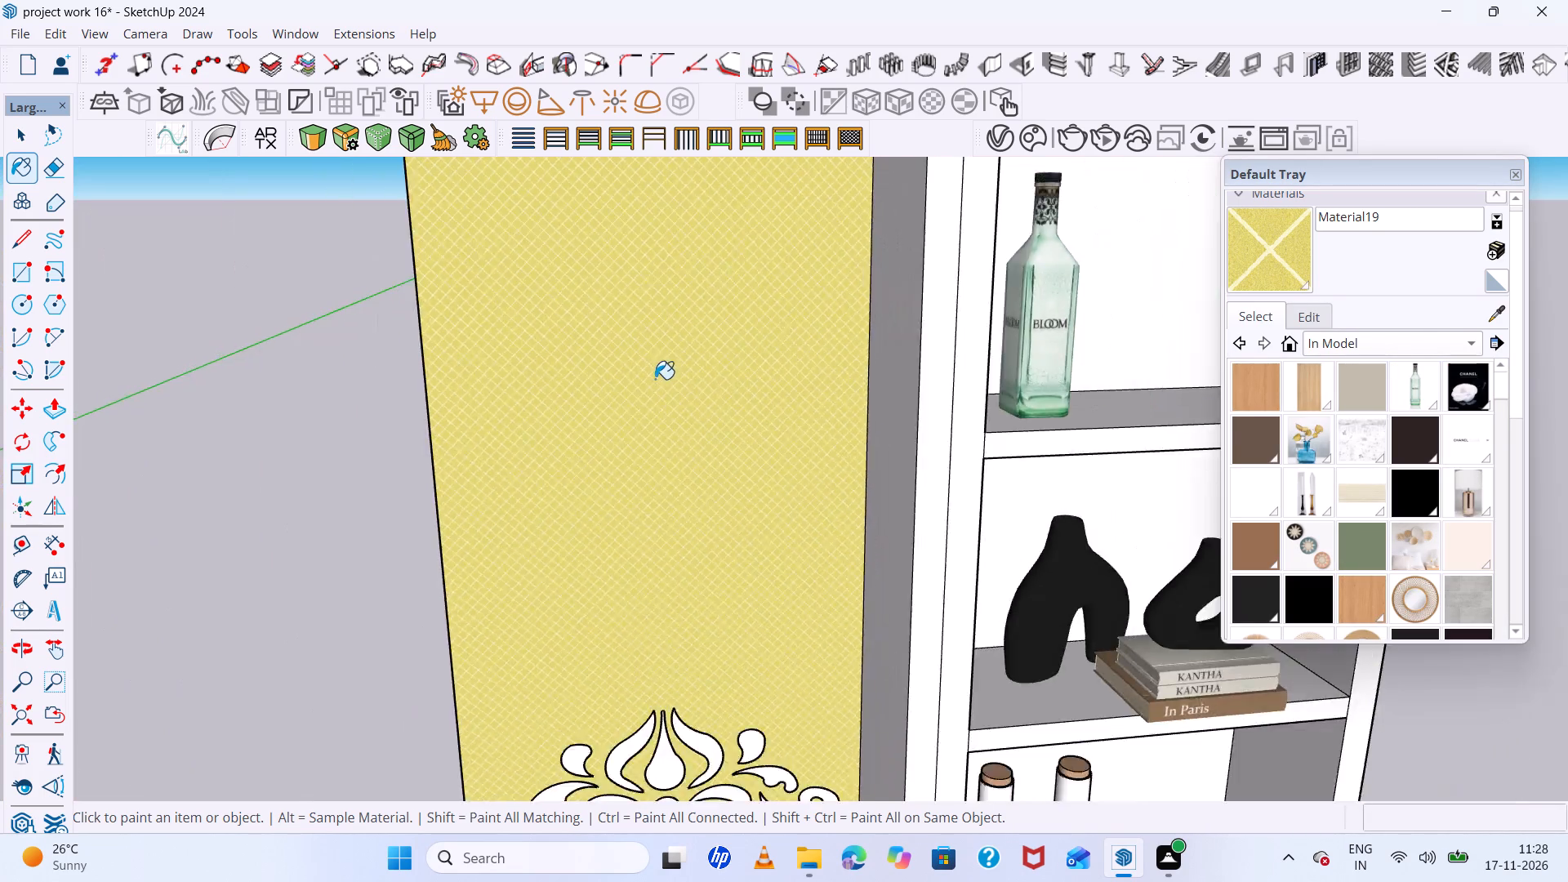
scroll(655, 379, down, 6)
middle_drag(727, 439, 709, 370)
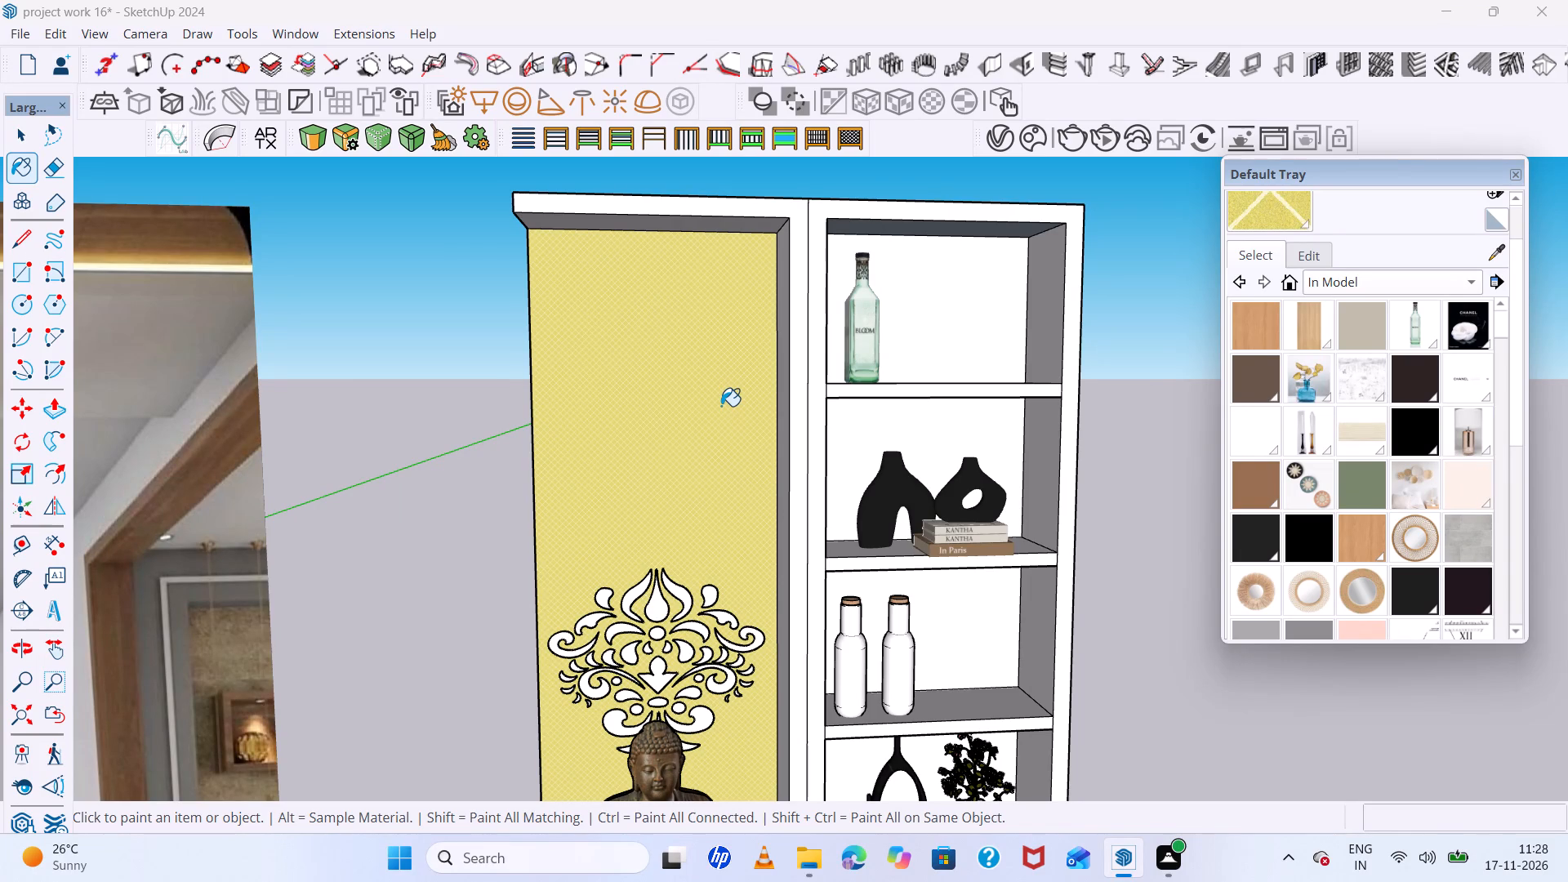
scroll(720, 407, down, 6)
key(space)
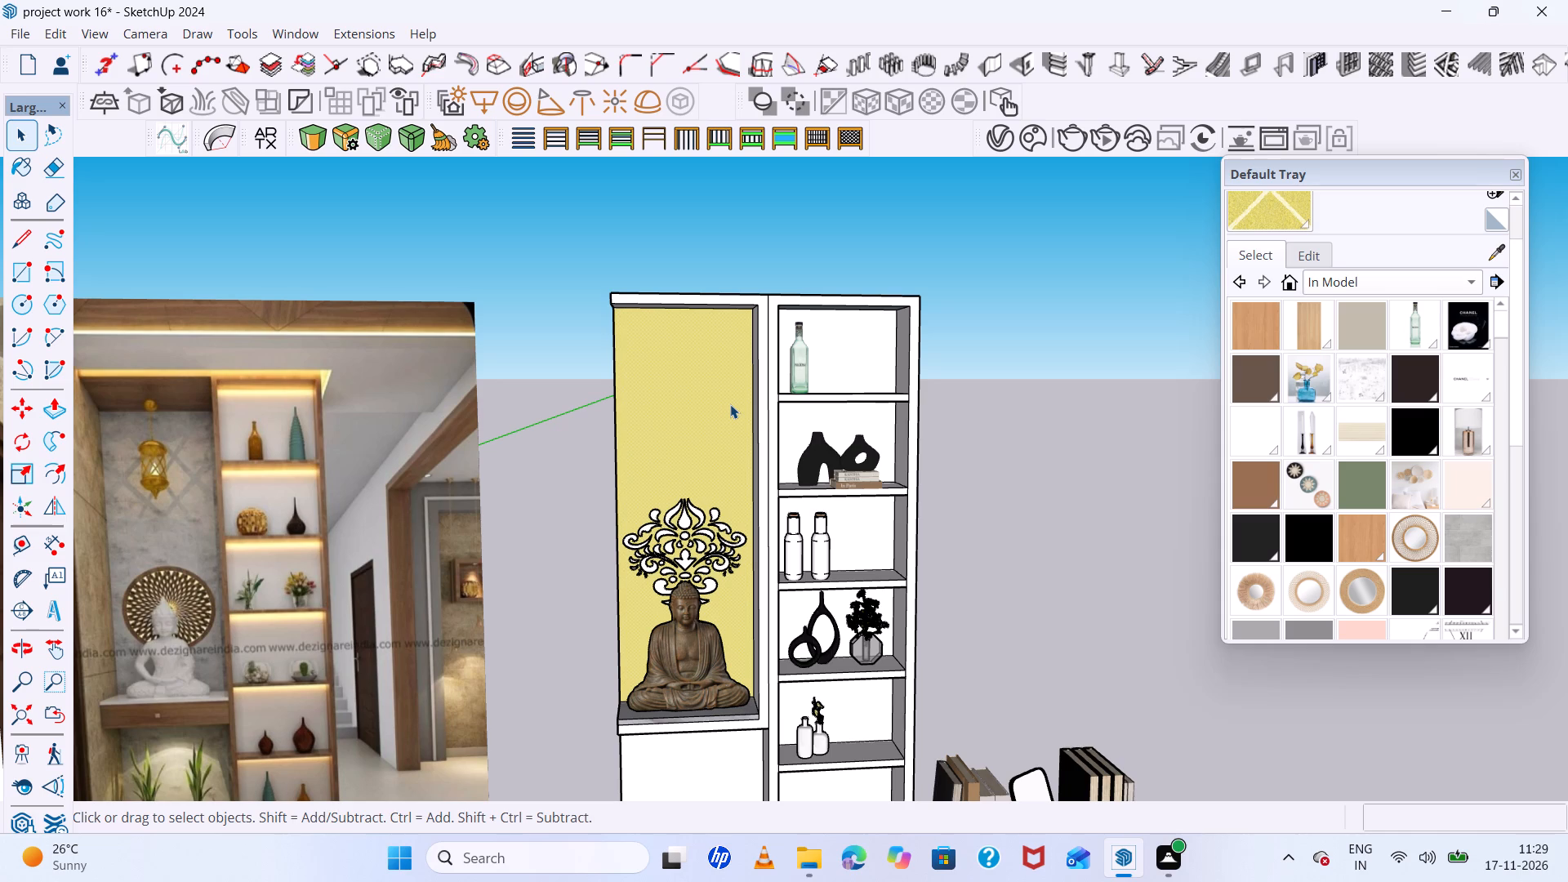
Create another new material from the yellow diamond carpet with its texture width set to 1'.
scroll(730, 404, up, 4)
click(1497, 194)
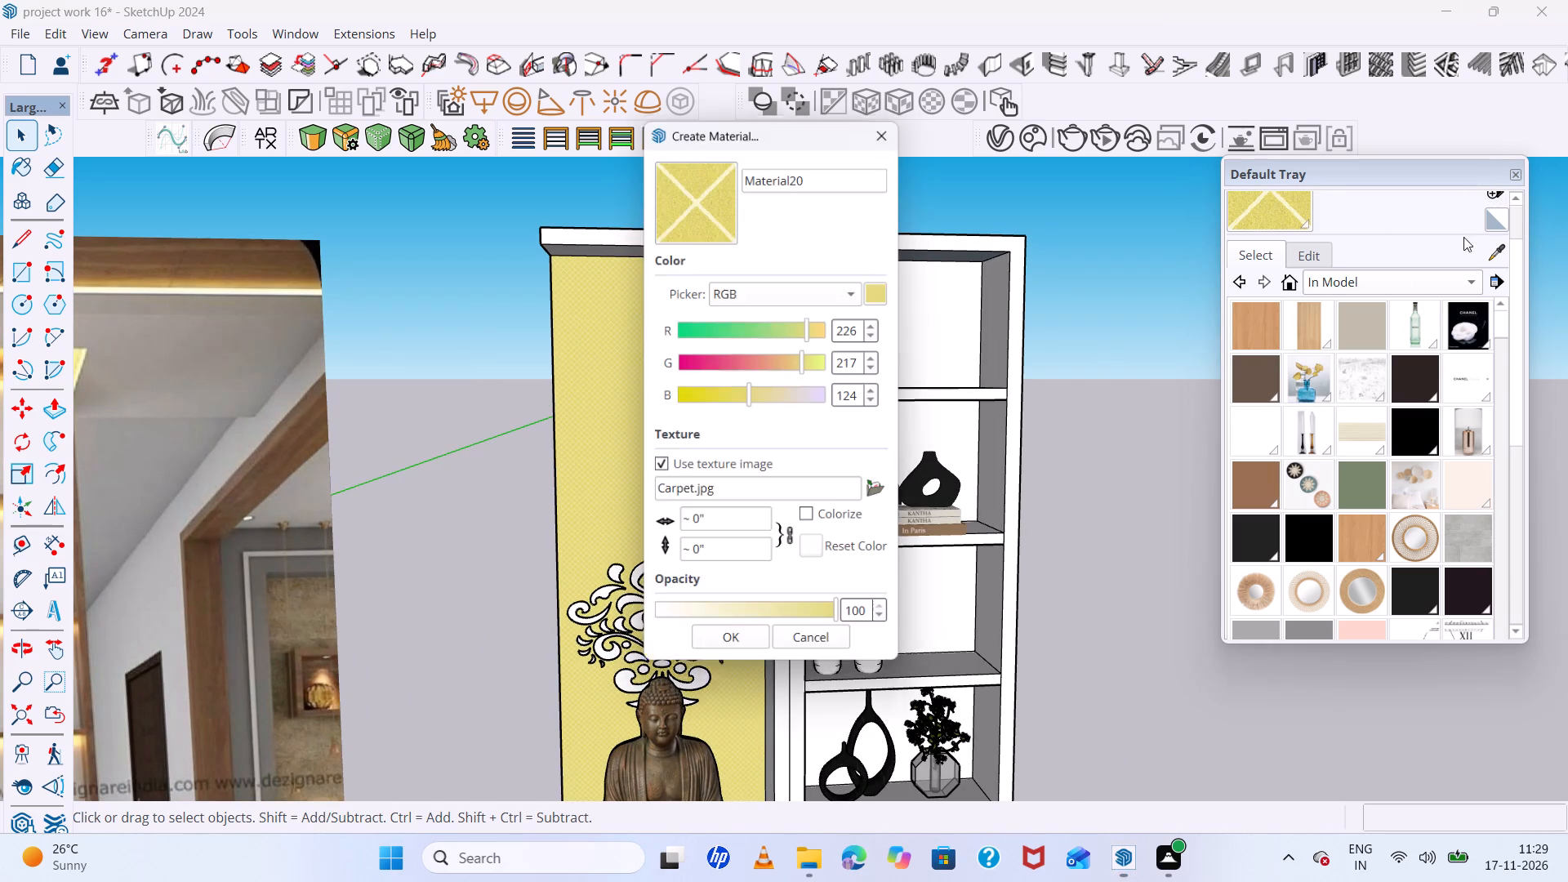
click(717, 541)
click(724, 519)
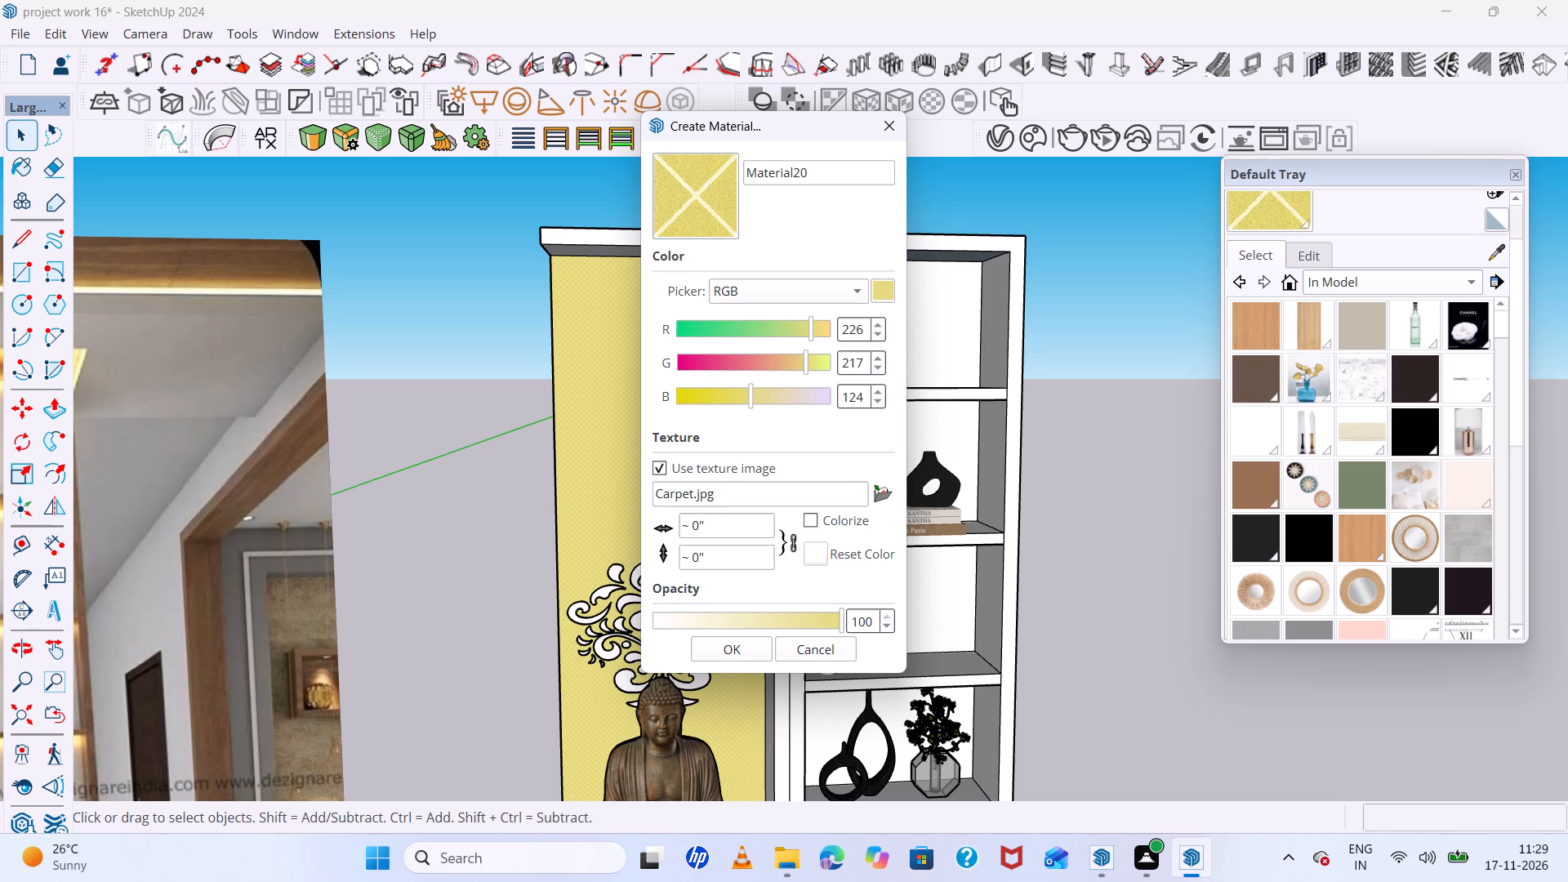
key(BackSpace)
key(BackSpace)
key(BackSpace)
text(.4)
key(Return)
key(BackSpace)
text(1')
key(Return)
key(Return)
click(736, 655)
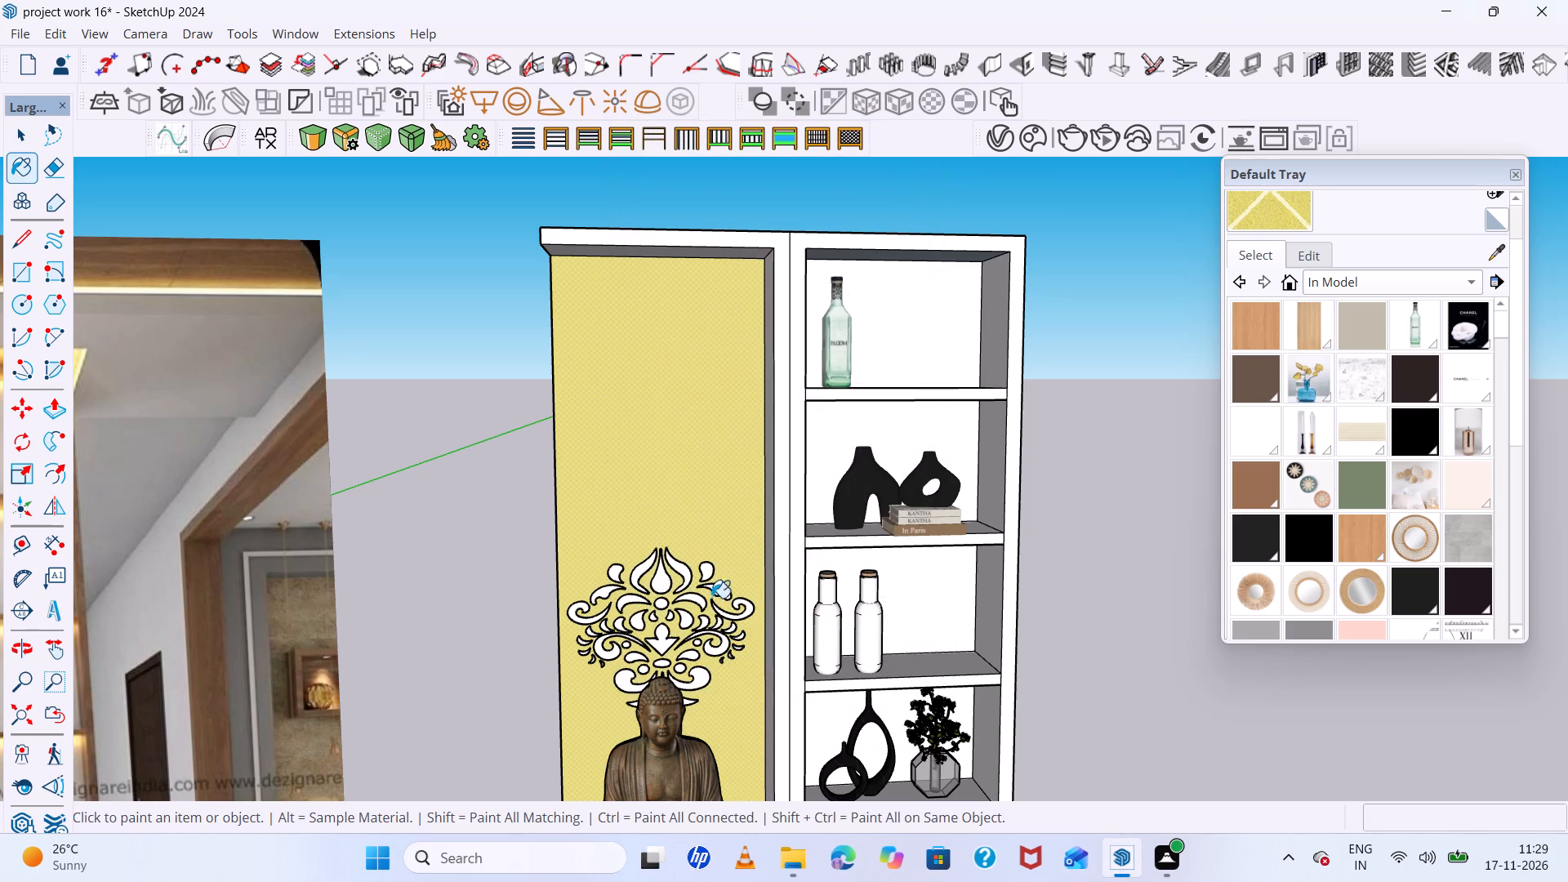
Paint the niche's back panel behind the Buddha with the 1' yellow carpet material and check the pattern scale.
click(665, 430)
scroll(665, 432, up, 5)
scroll(665, 432, down, 15)
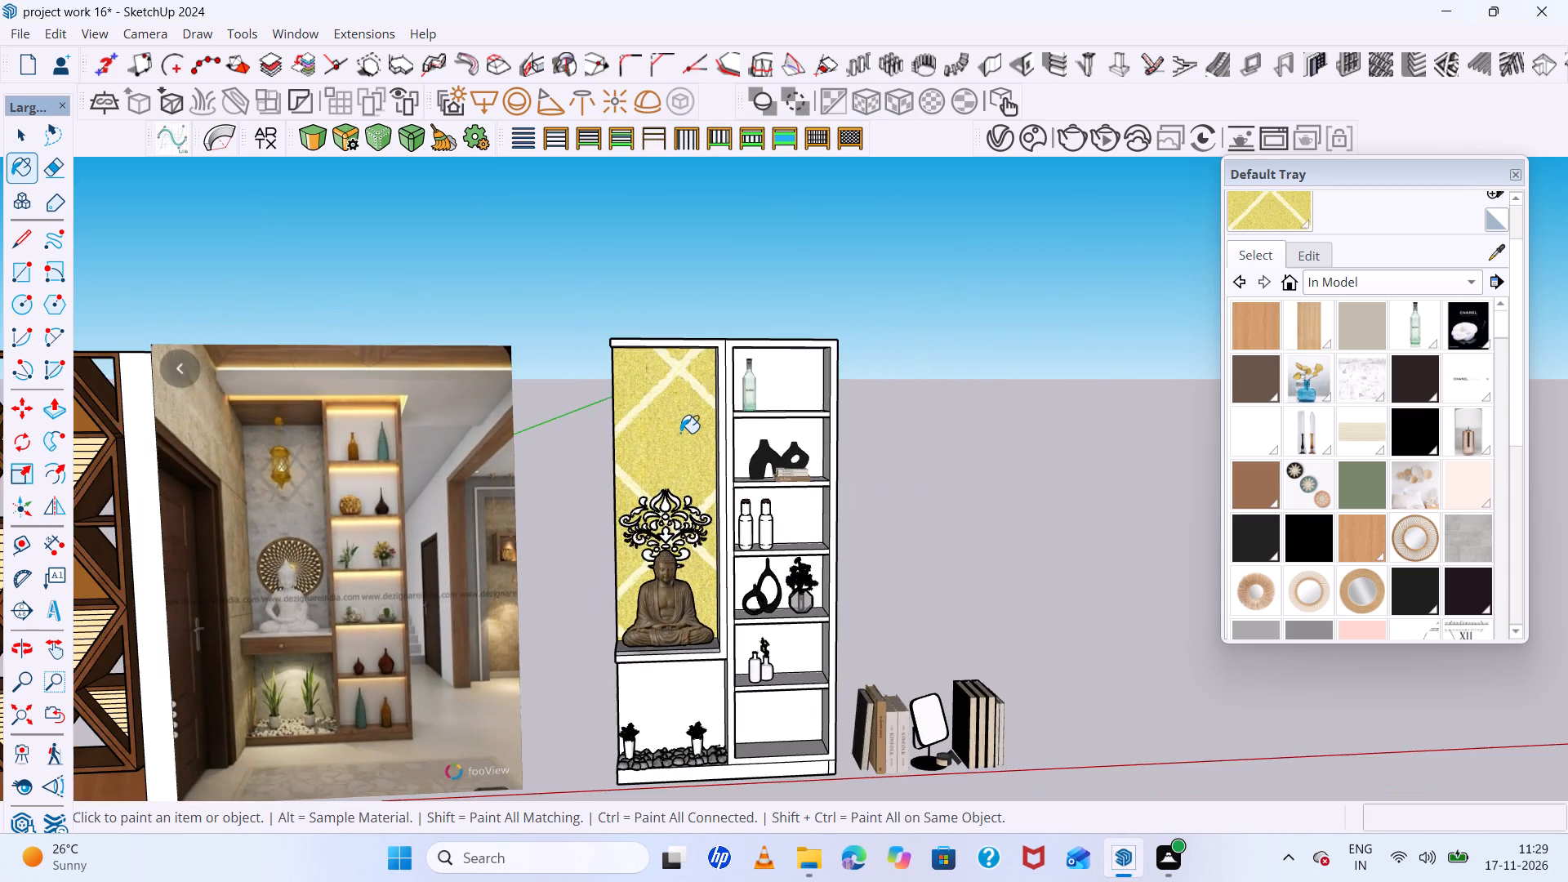
middle_drag(587, 445, 546, 446)
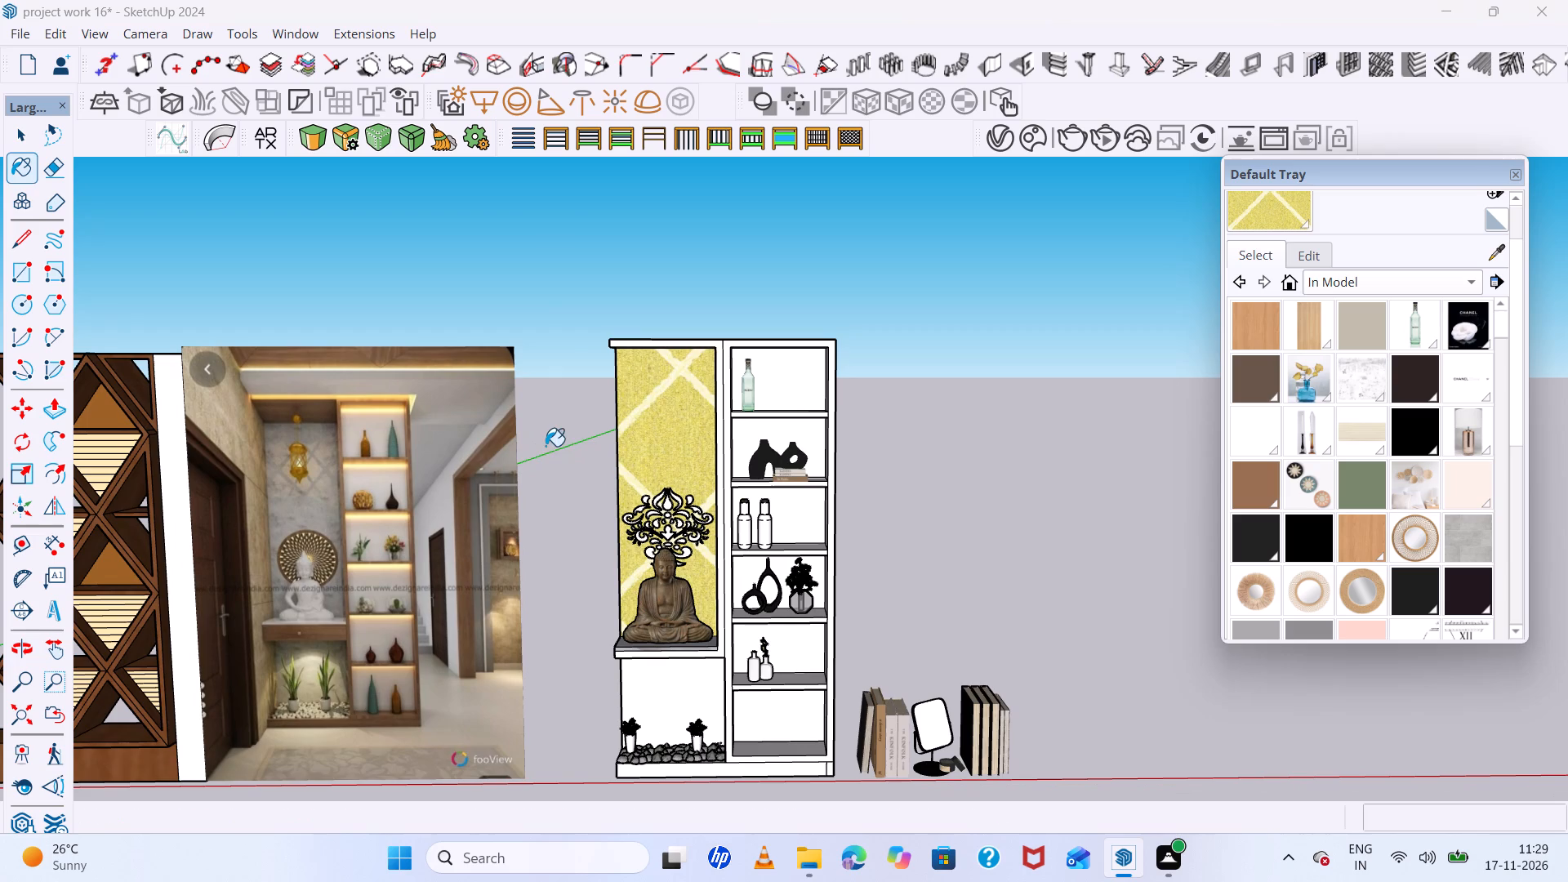
scroll(614, 448, up, 4)
scroll(718, 447, up, 7)
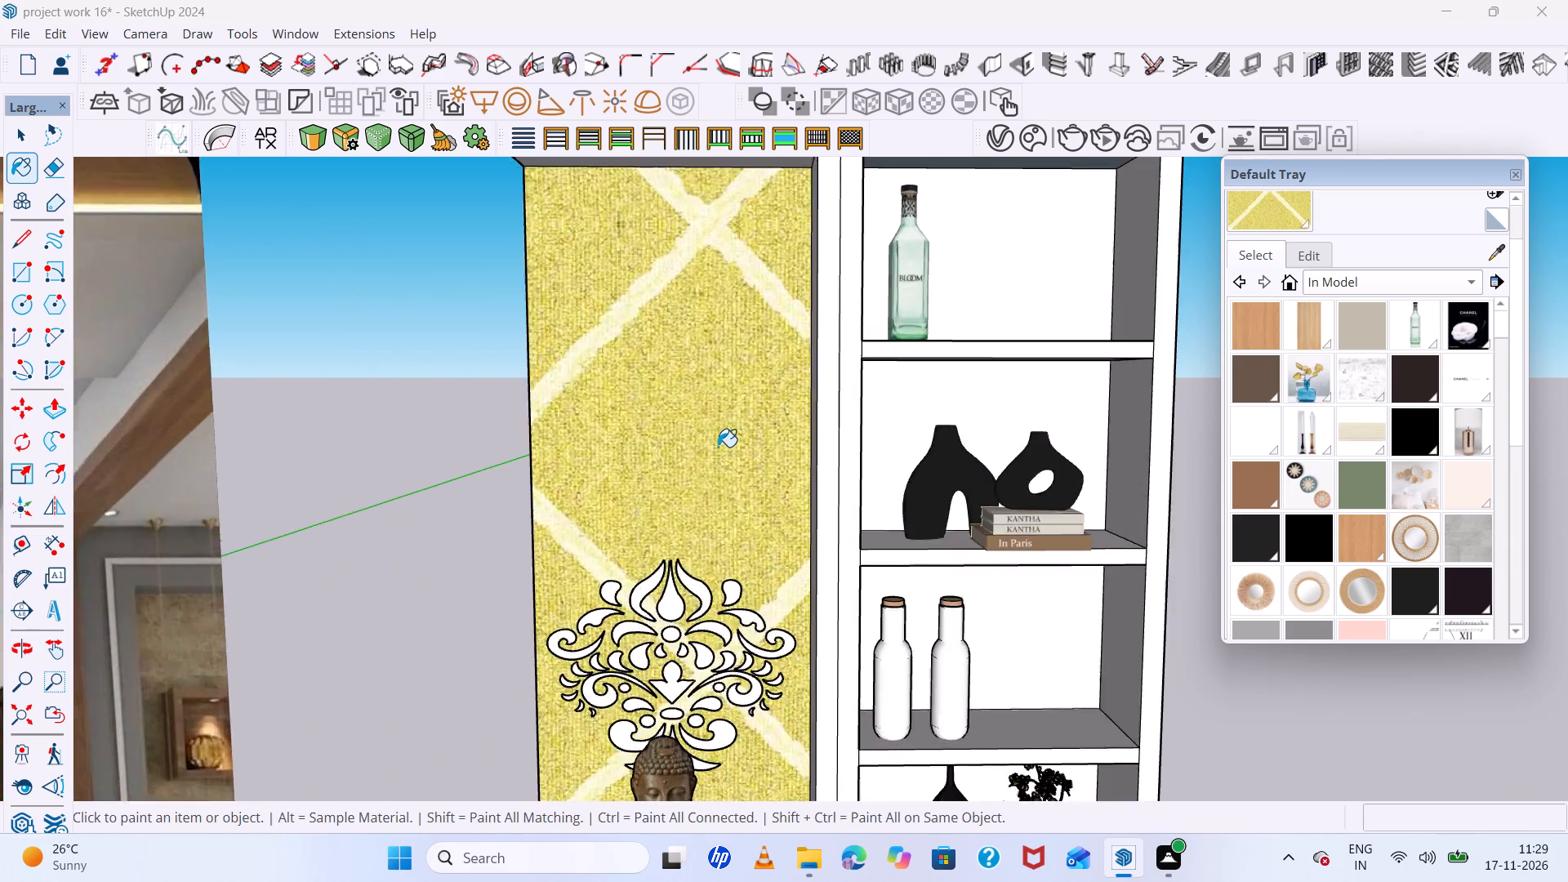
scroll(718, 447, up, 1)
scroll(837, 441, up, 10)
scroll(776, 425, down, 6)
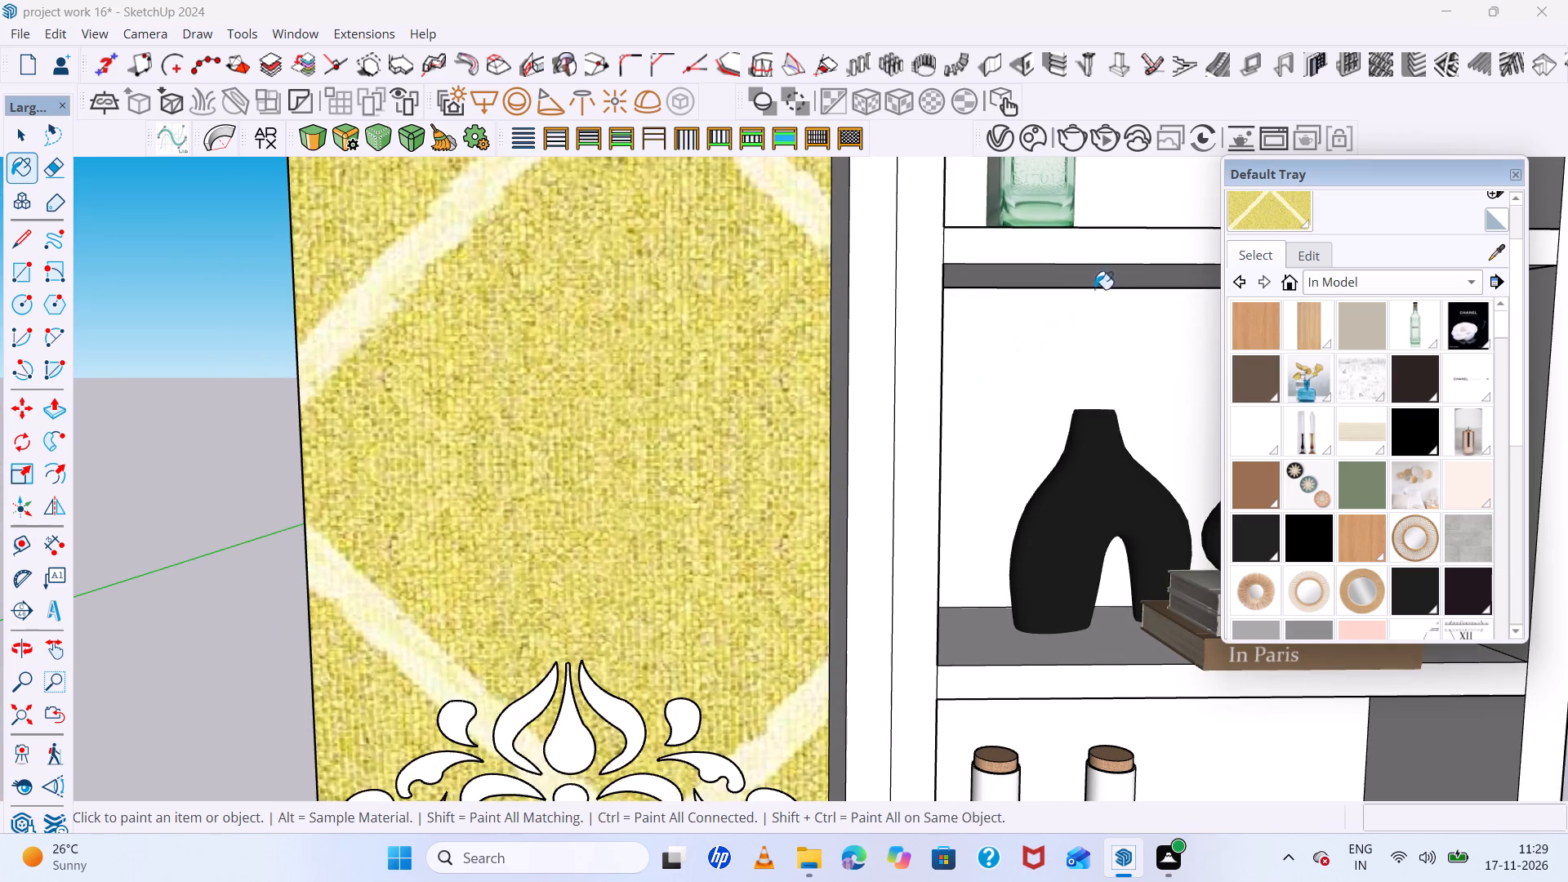
click(1265, 216)
click(622, 394)
scroll(622, 394, down, 10)
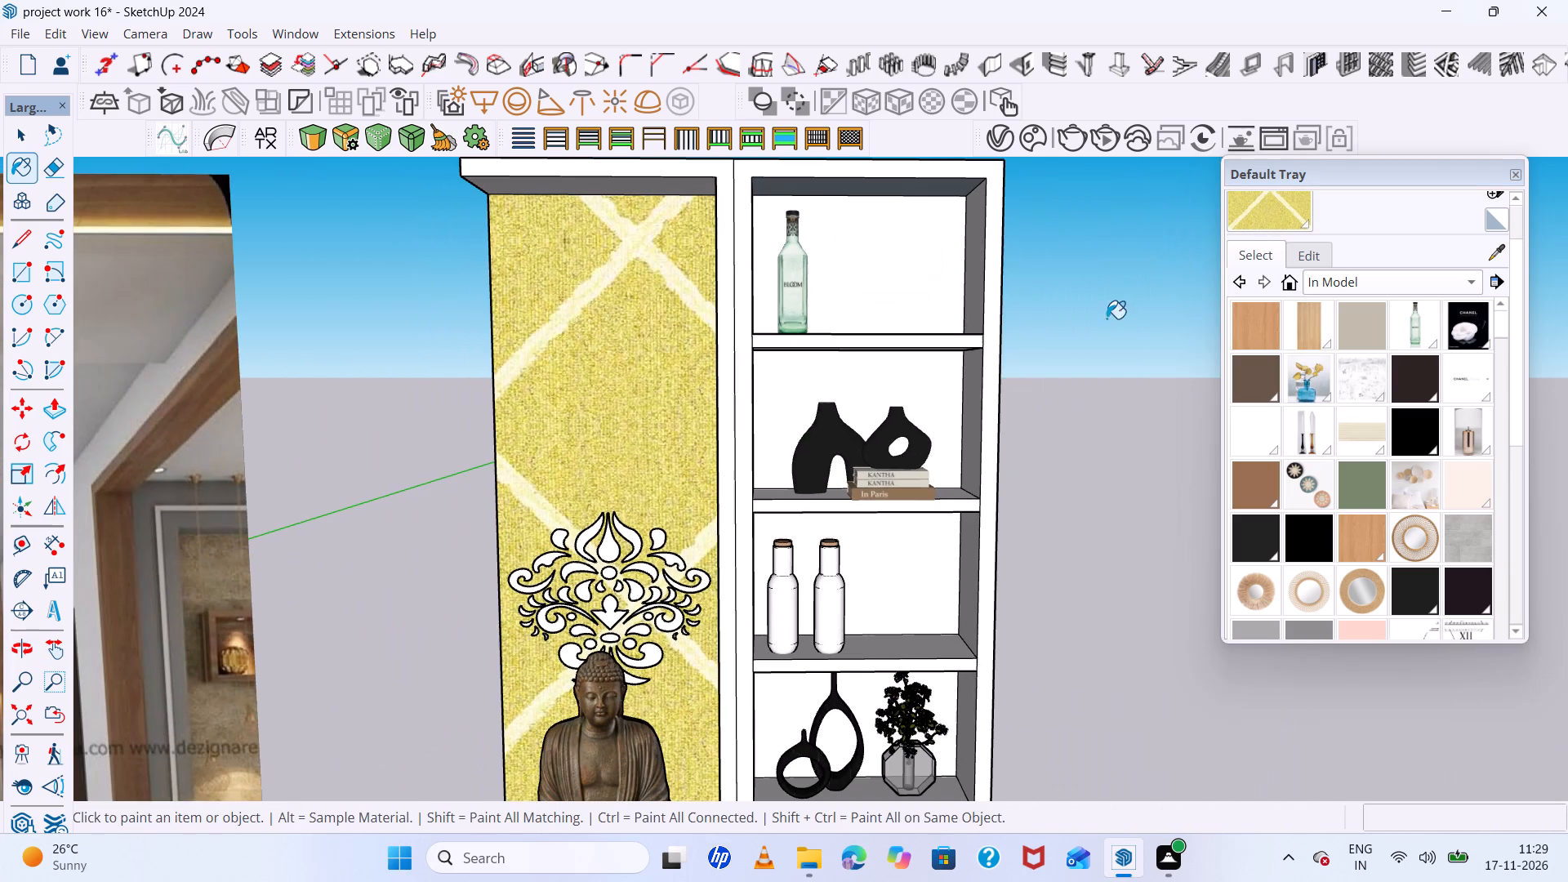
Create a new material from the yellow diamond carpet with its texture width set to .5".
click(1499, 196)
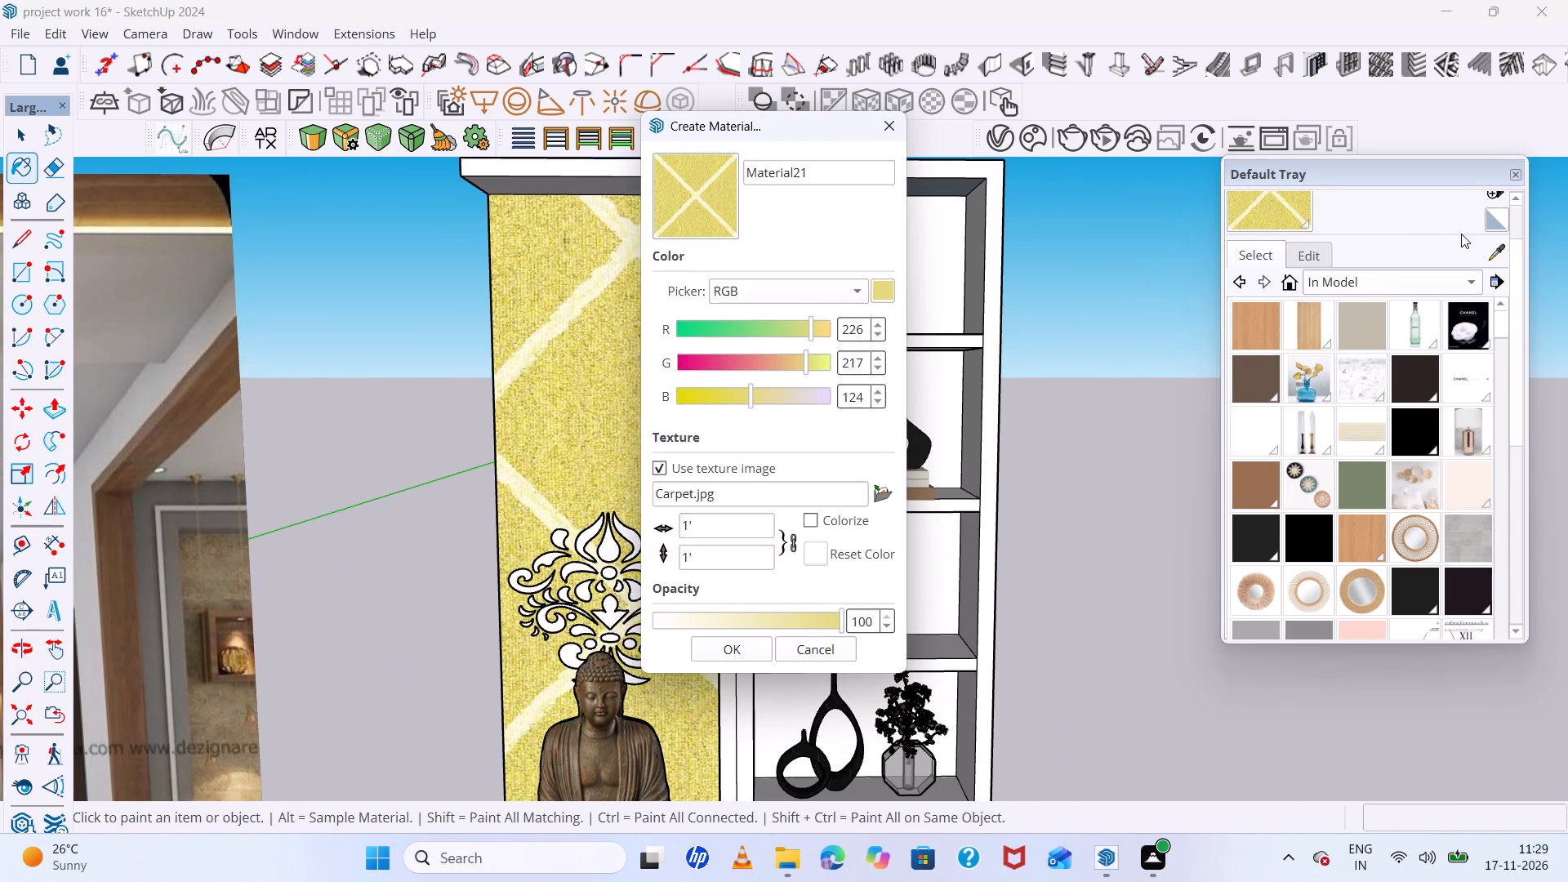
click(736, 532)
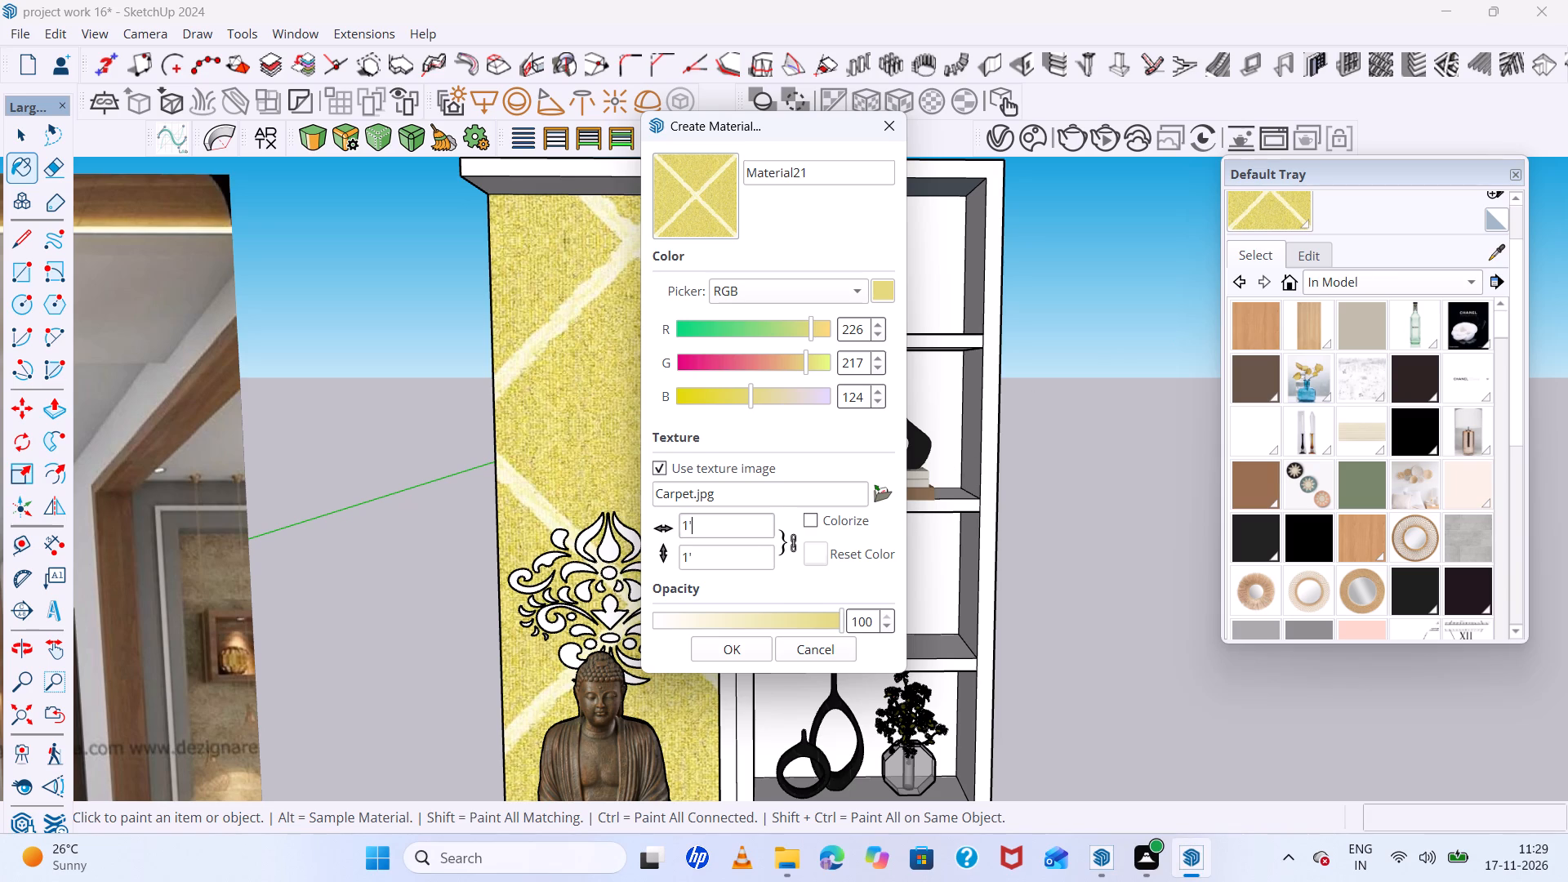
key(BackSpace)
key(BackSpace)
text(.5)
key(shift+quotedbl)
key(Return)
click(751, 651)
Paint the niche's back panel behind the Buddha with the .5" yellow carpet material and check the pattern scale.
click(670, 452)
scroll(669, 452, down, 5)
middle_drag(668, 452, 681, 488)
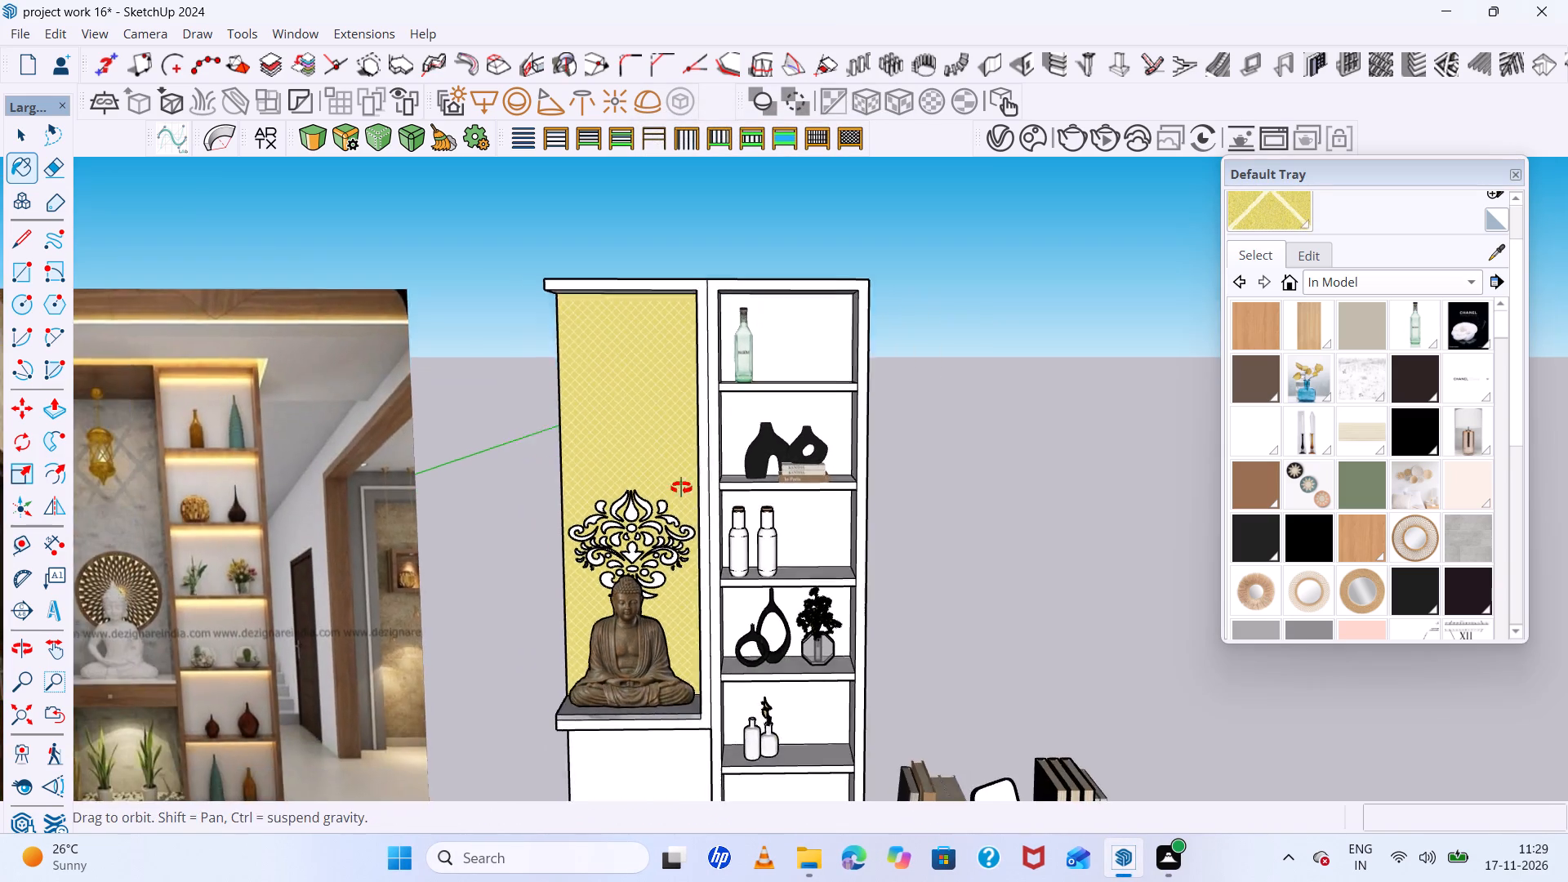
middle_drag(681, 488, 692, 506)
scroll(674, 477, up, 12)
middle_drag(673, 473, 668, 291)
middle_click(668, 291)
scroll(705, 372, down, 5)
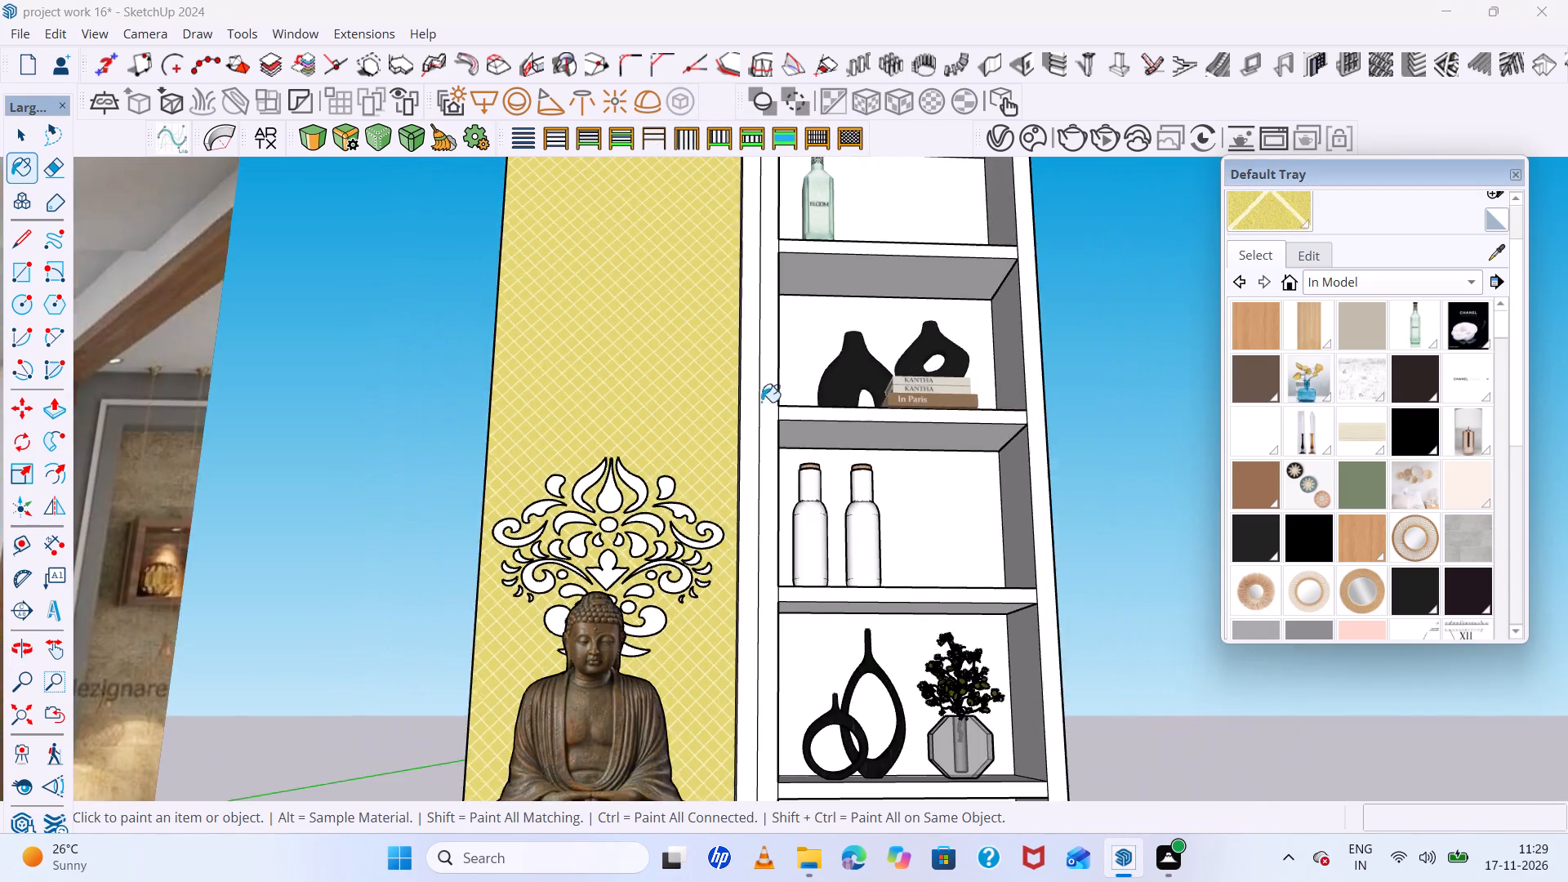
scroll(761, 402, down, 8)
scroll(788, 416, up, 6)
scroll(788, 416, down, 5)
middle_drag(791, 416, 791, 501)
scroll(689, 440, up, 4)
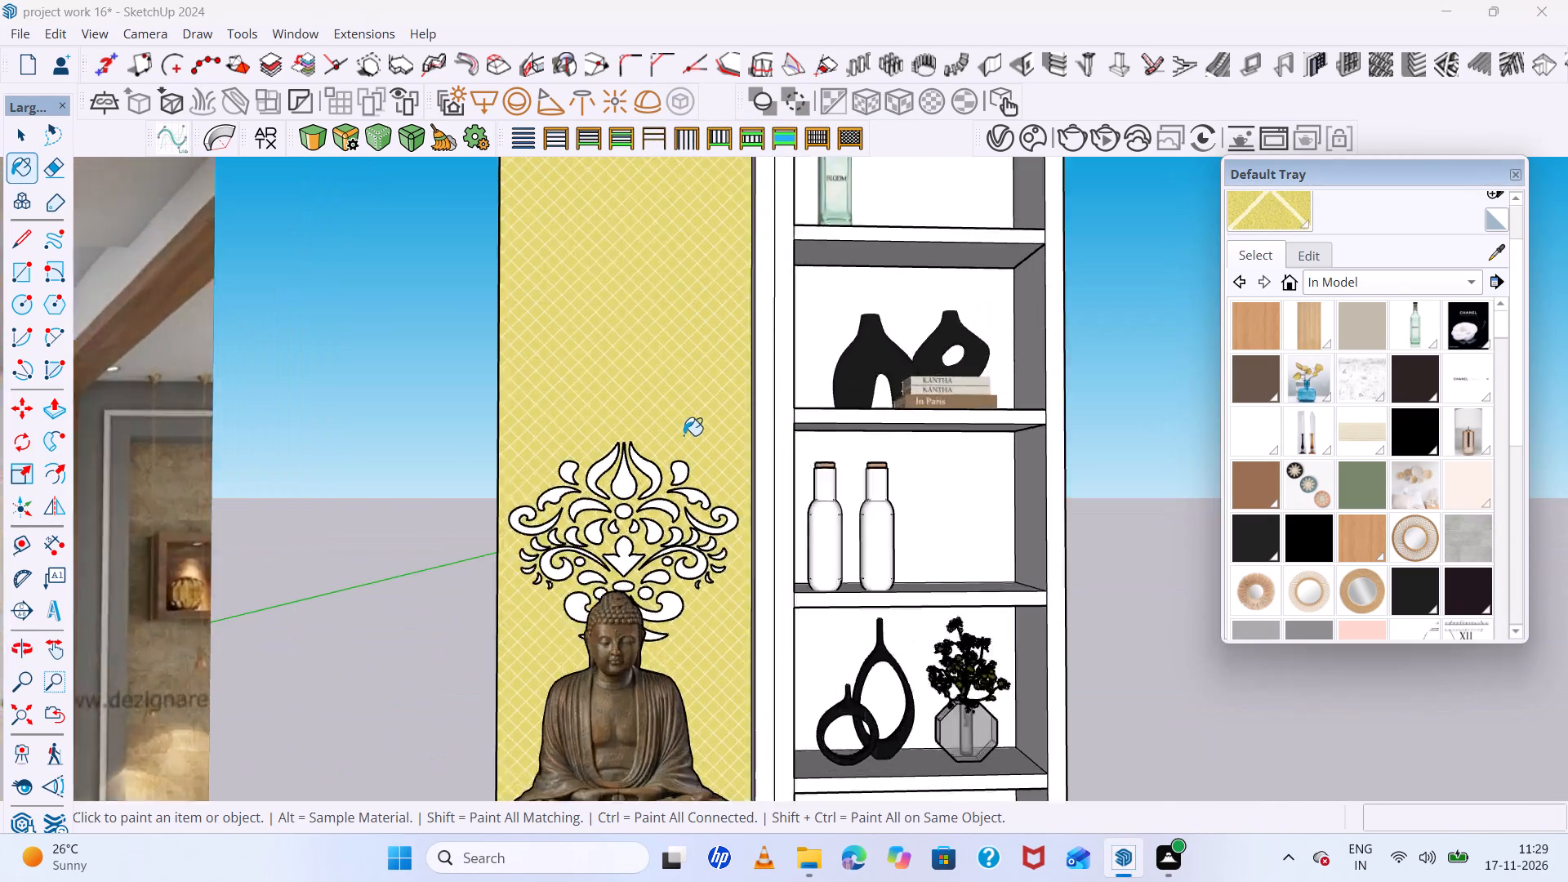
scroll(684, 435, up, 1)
Create another new material from the yellow diamond carpet with its texture width set to 2".
click(1498, 194)
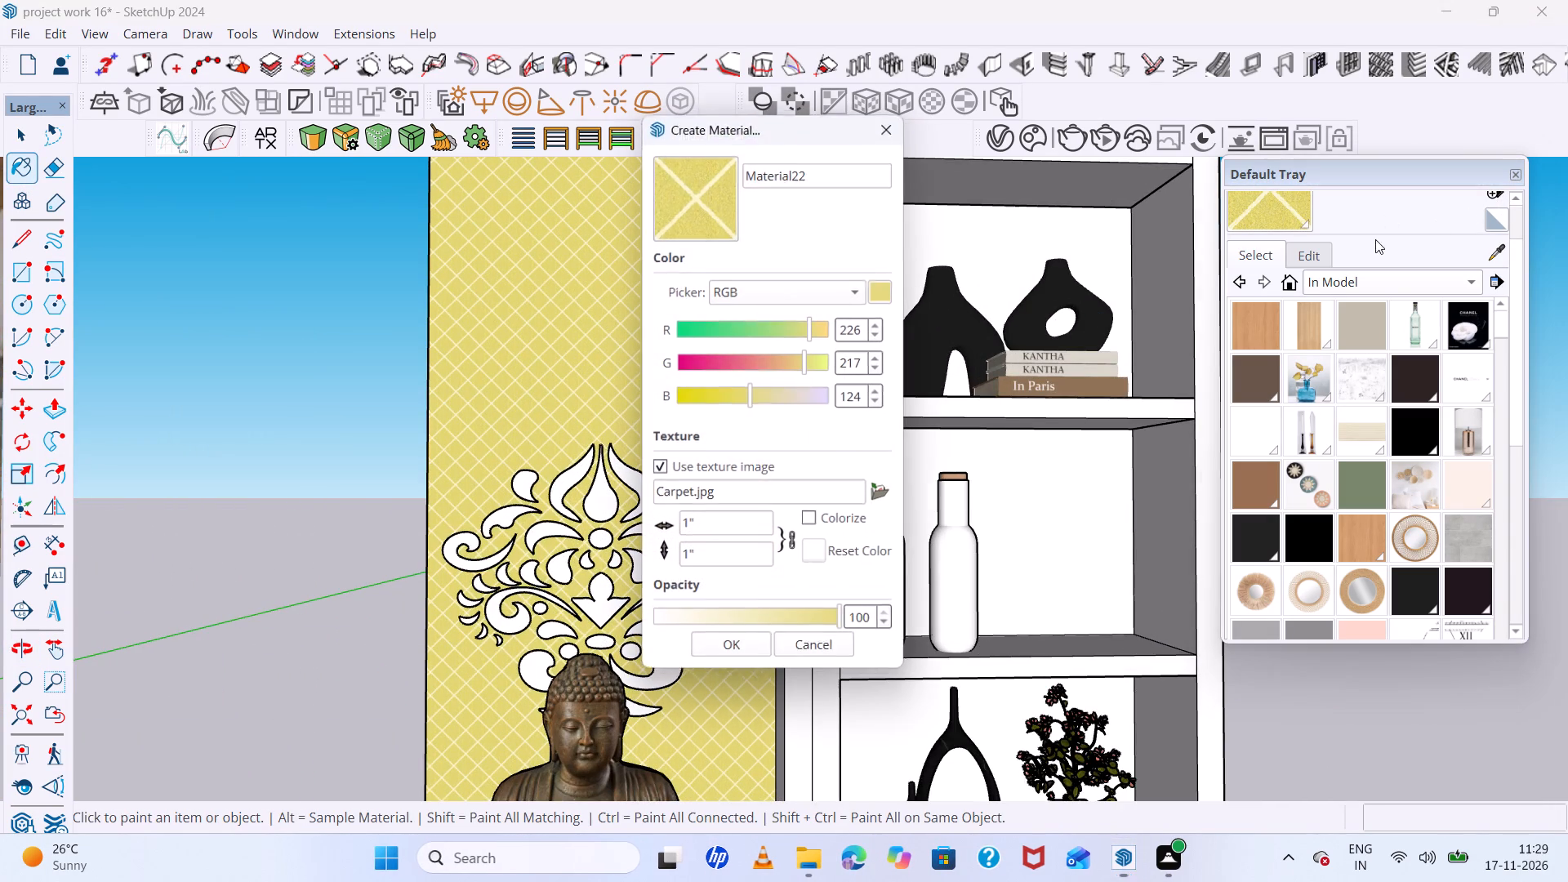
click(719, 527)
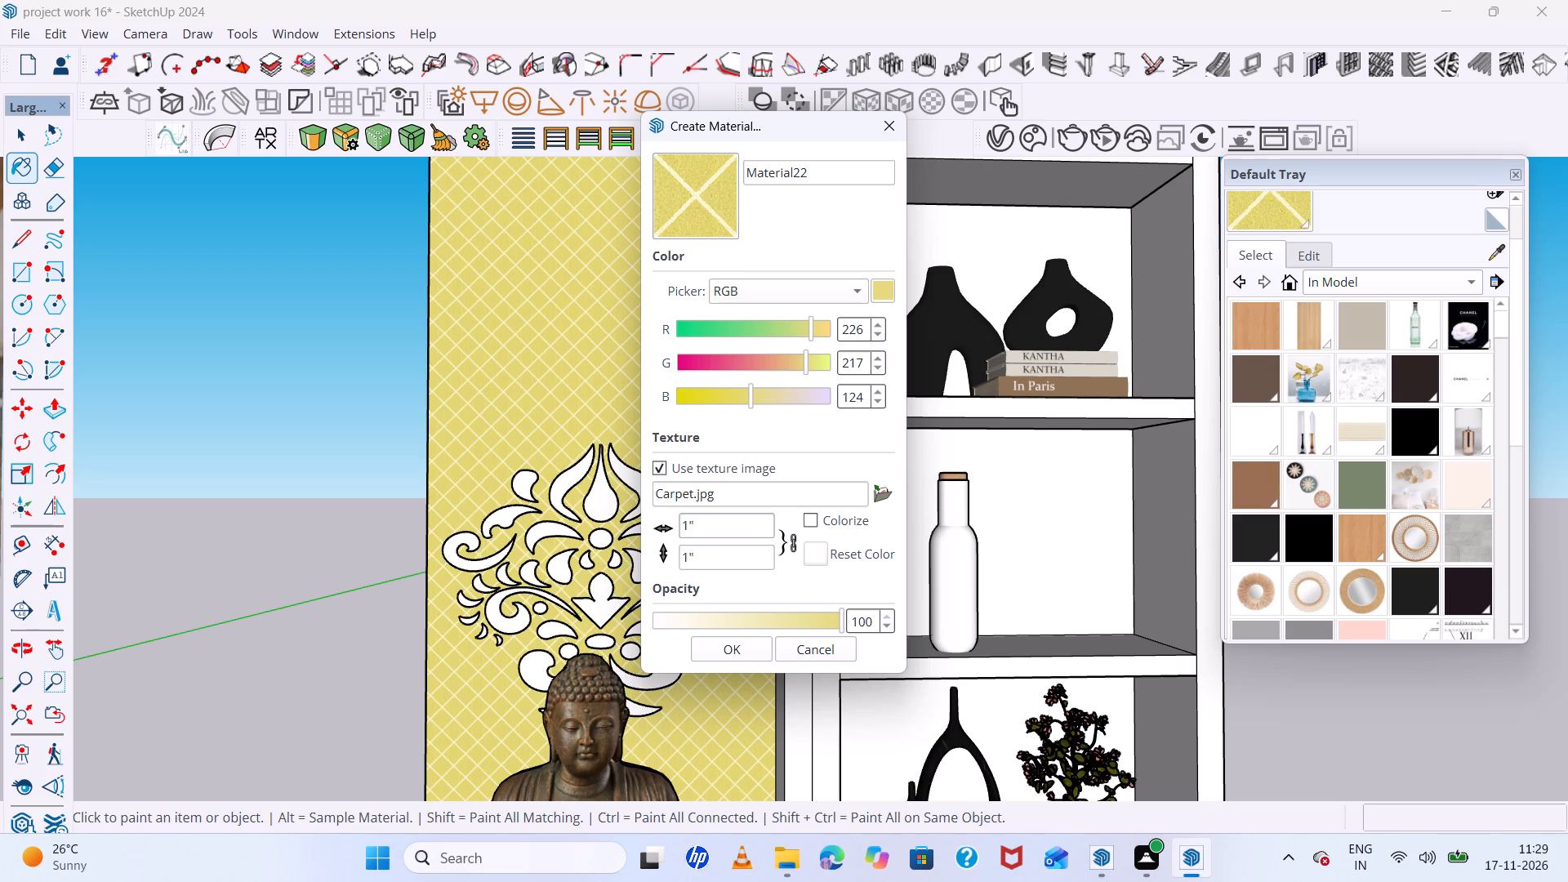
key(BackSpace)
key(BackSpace)
key(BackSpace)
key(2)
key(Return)
click(725, 648)
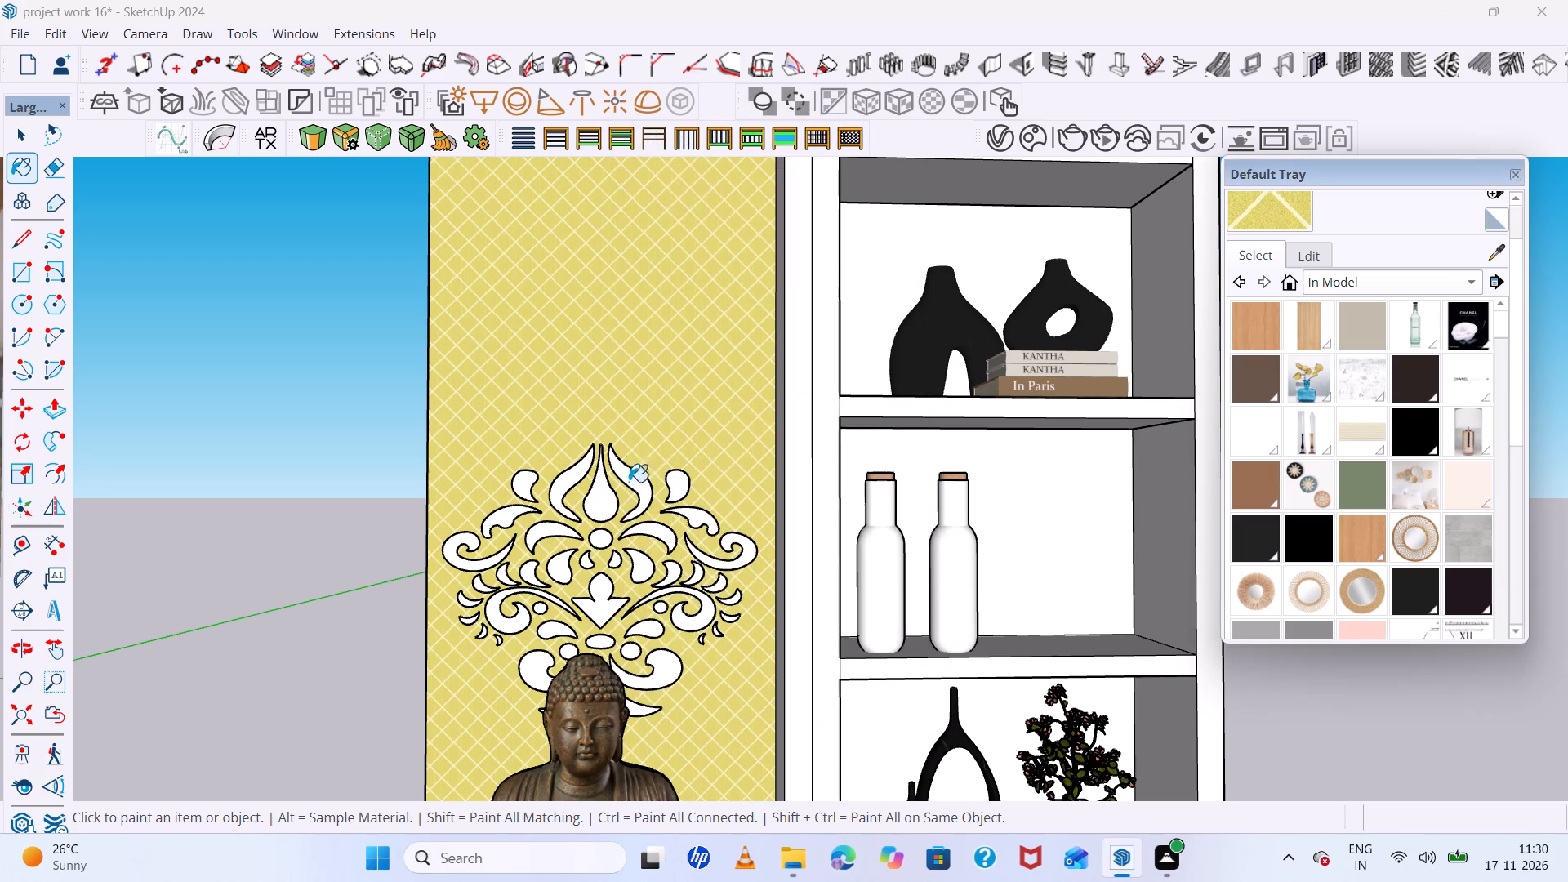
Paint the niche's back panel with the 2" yellow carpet material and check the pattern, leaving the Paint tool.
click(665, 423)
scroll(665, 423, down, 5)
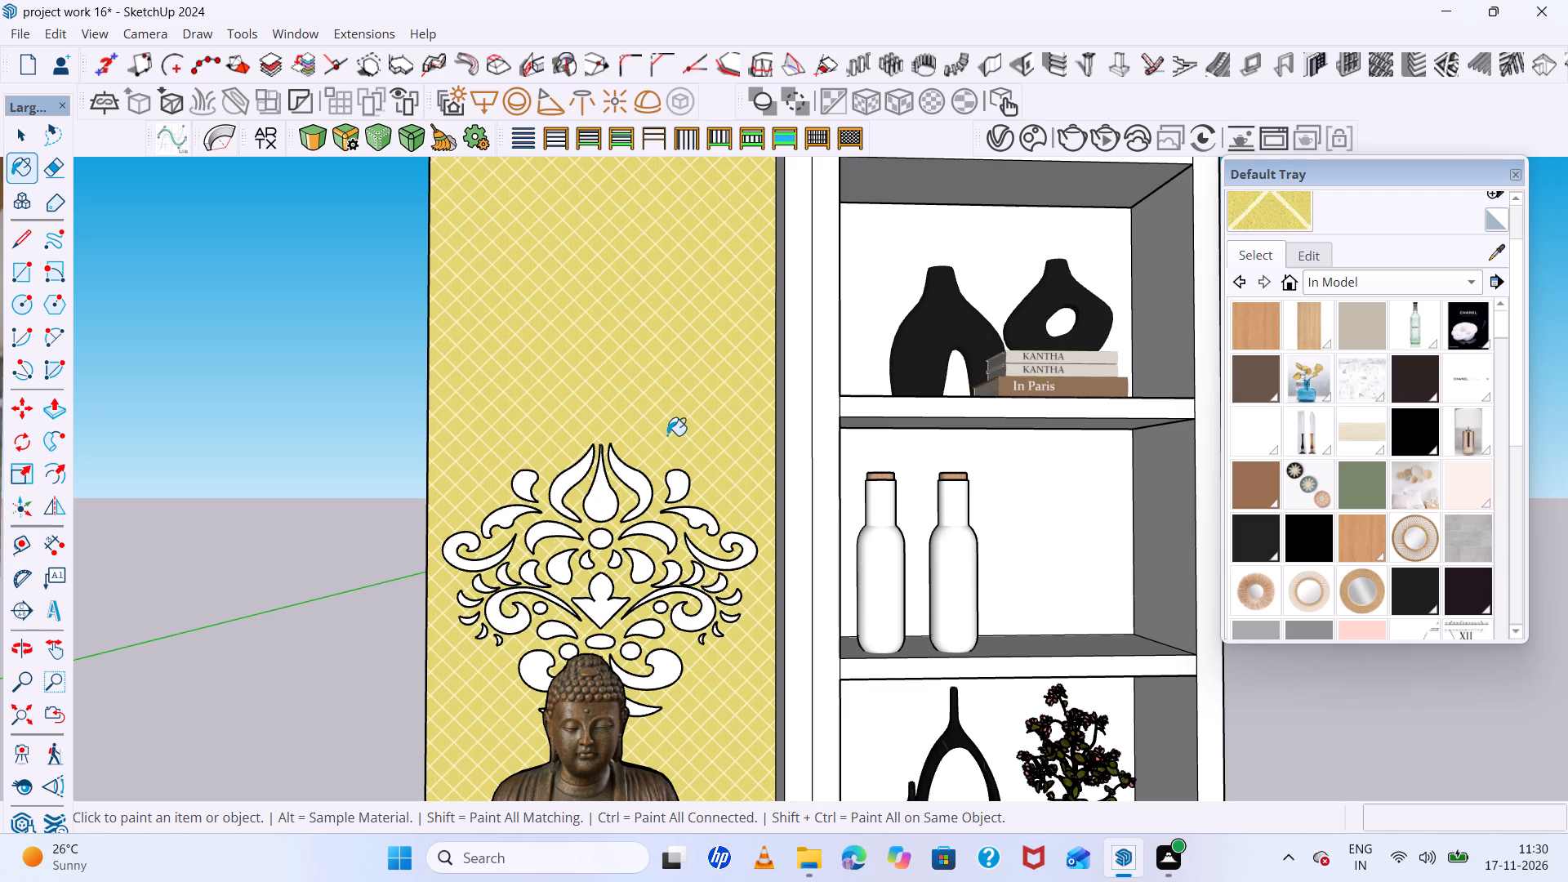
scroll(667, 435, up, 1)
scroll(667, 435, down, 9)
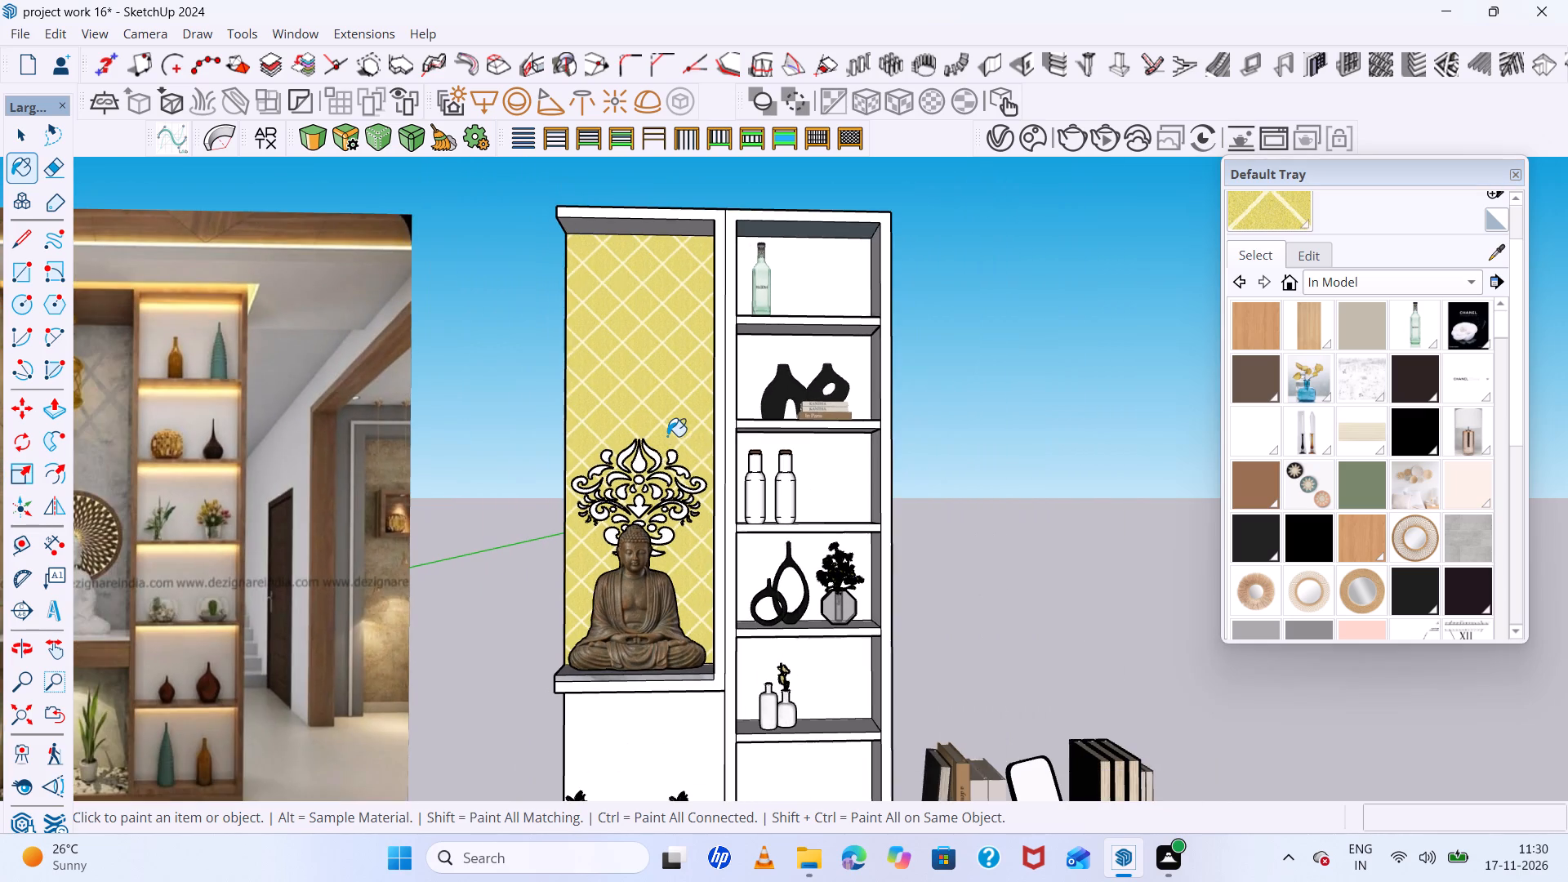
middle_drag(897, 507, 895, 541)
key(space)
click(1008, 522)
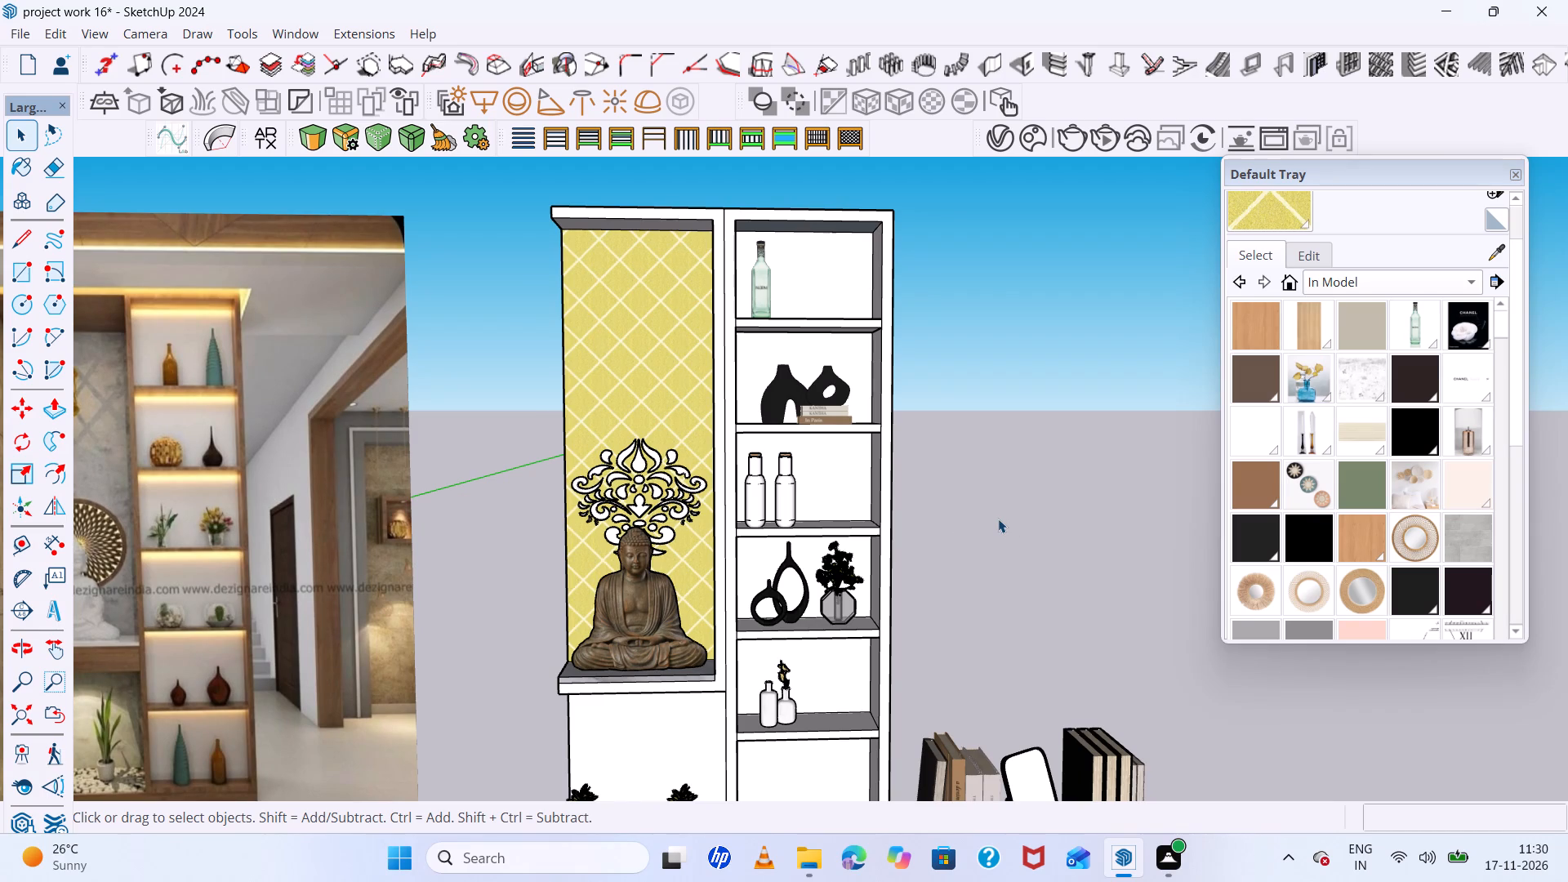
Compare the shelving unit's finishes and back panel with the reference image beside it.
scroll(741, 368, down, 6)
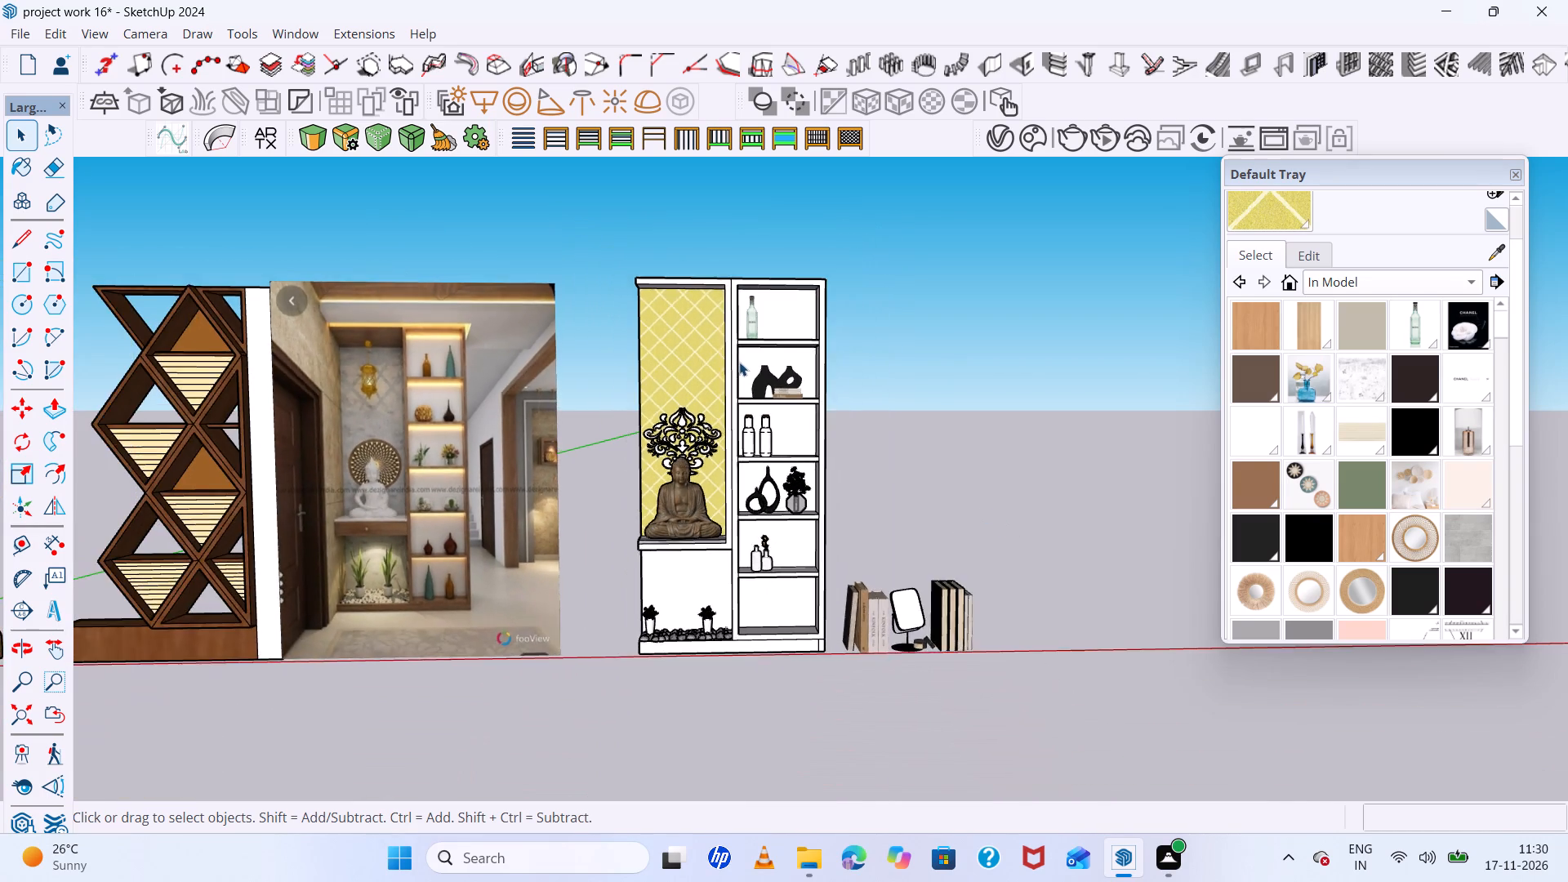
scroll(739, 362, down, 3)
scroll(559, 361, up, 15)
scroll(488, 355, down, 3)
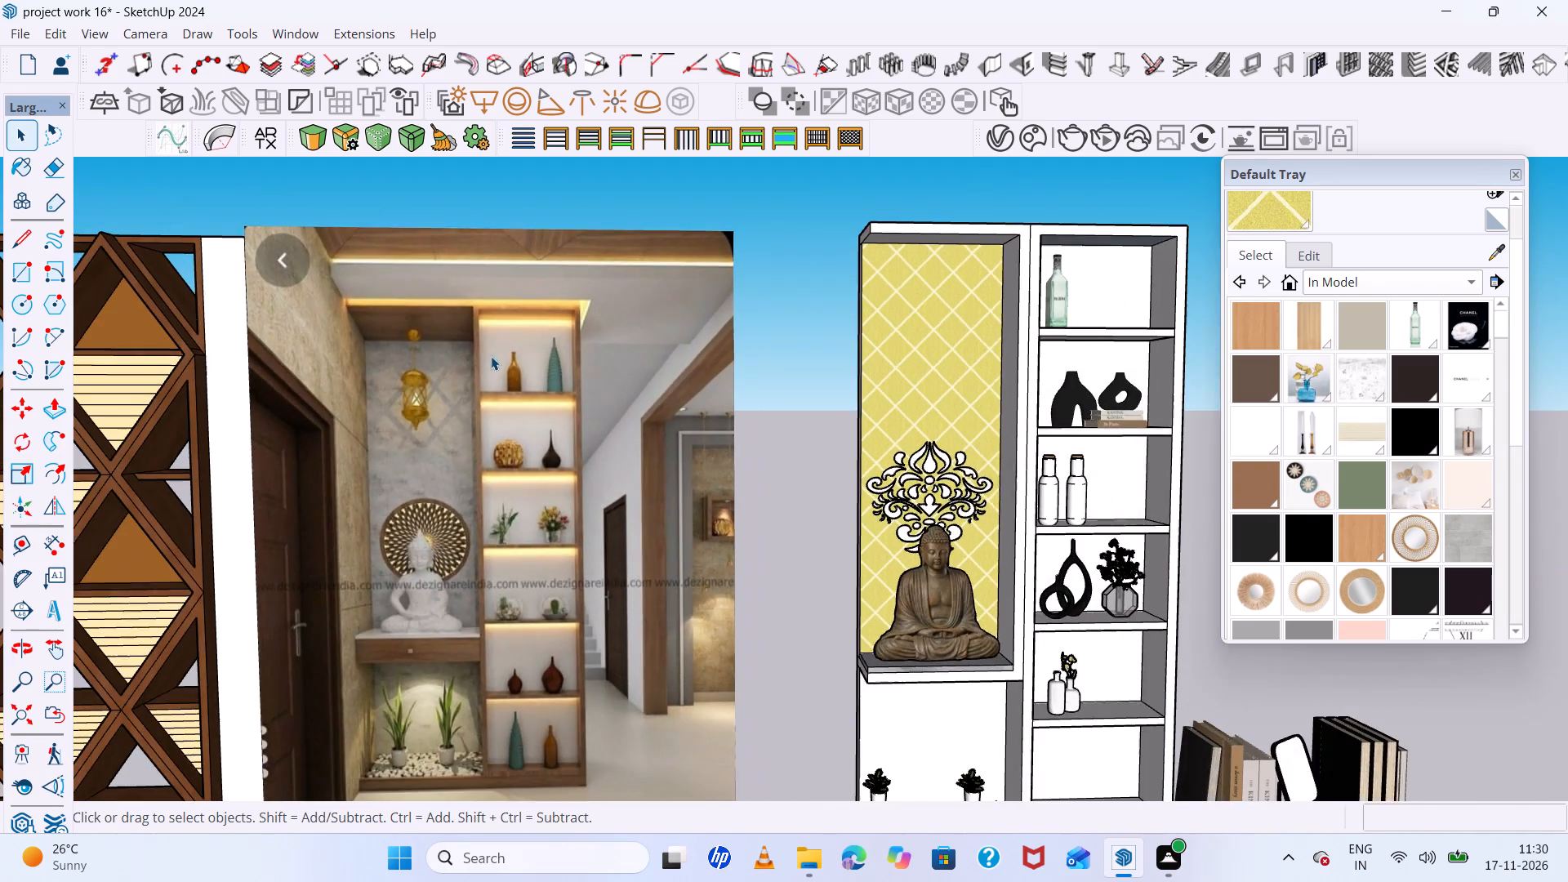
middle_drag(491, 356, 488, 396)
scroll(544, 283, down, 5)
scroll(929, 271, up, 3)
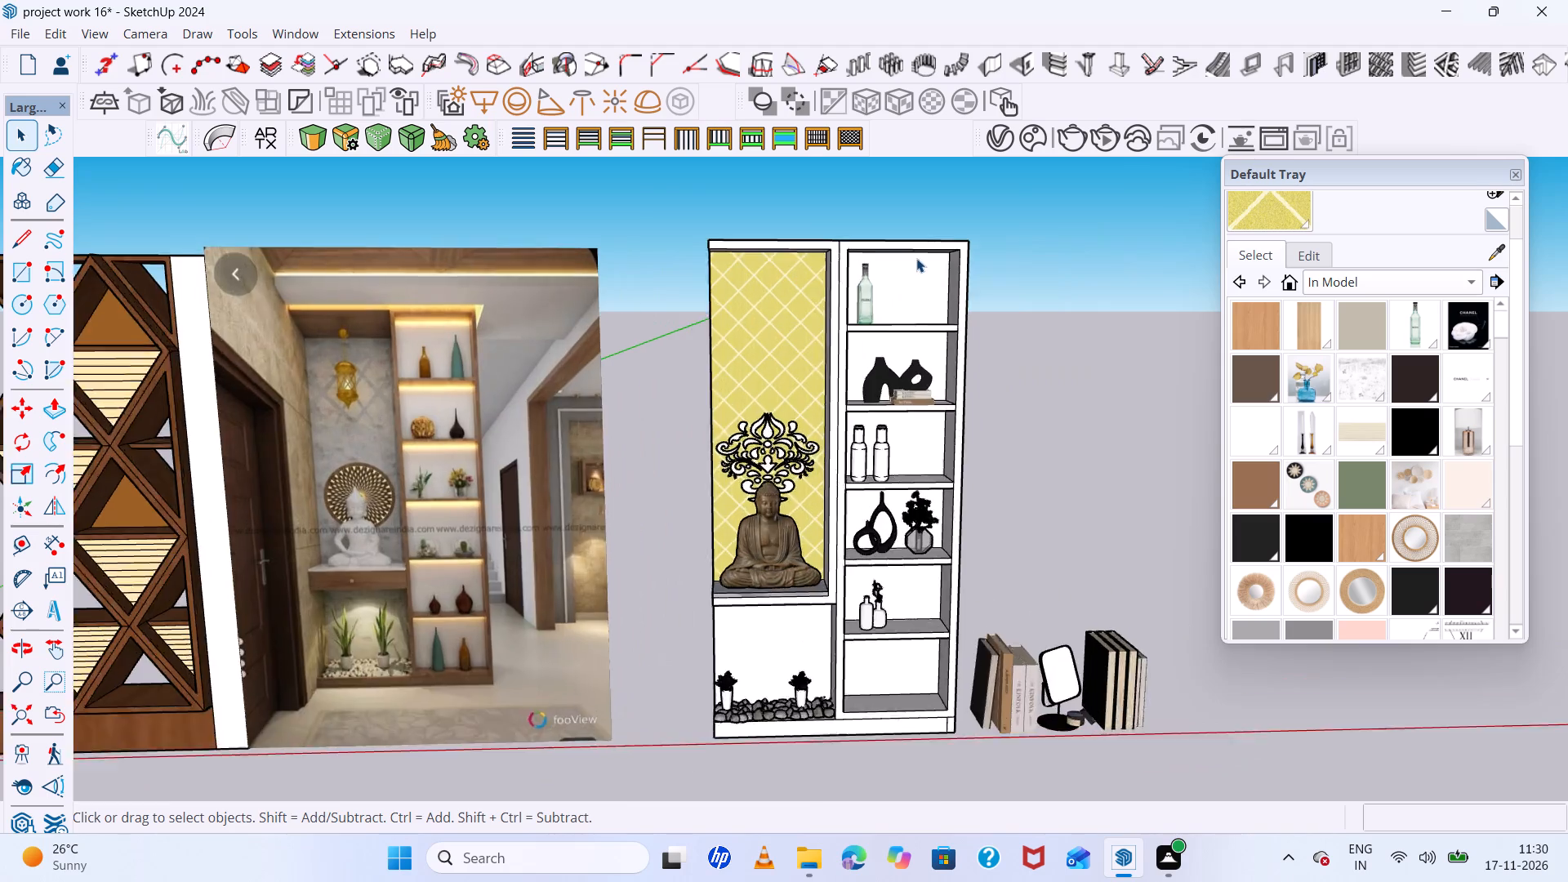
scroll(916, 258, up, 6)
scroll(716, 238, down, 5)
middle_drag(733, 290, 706, 295)
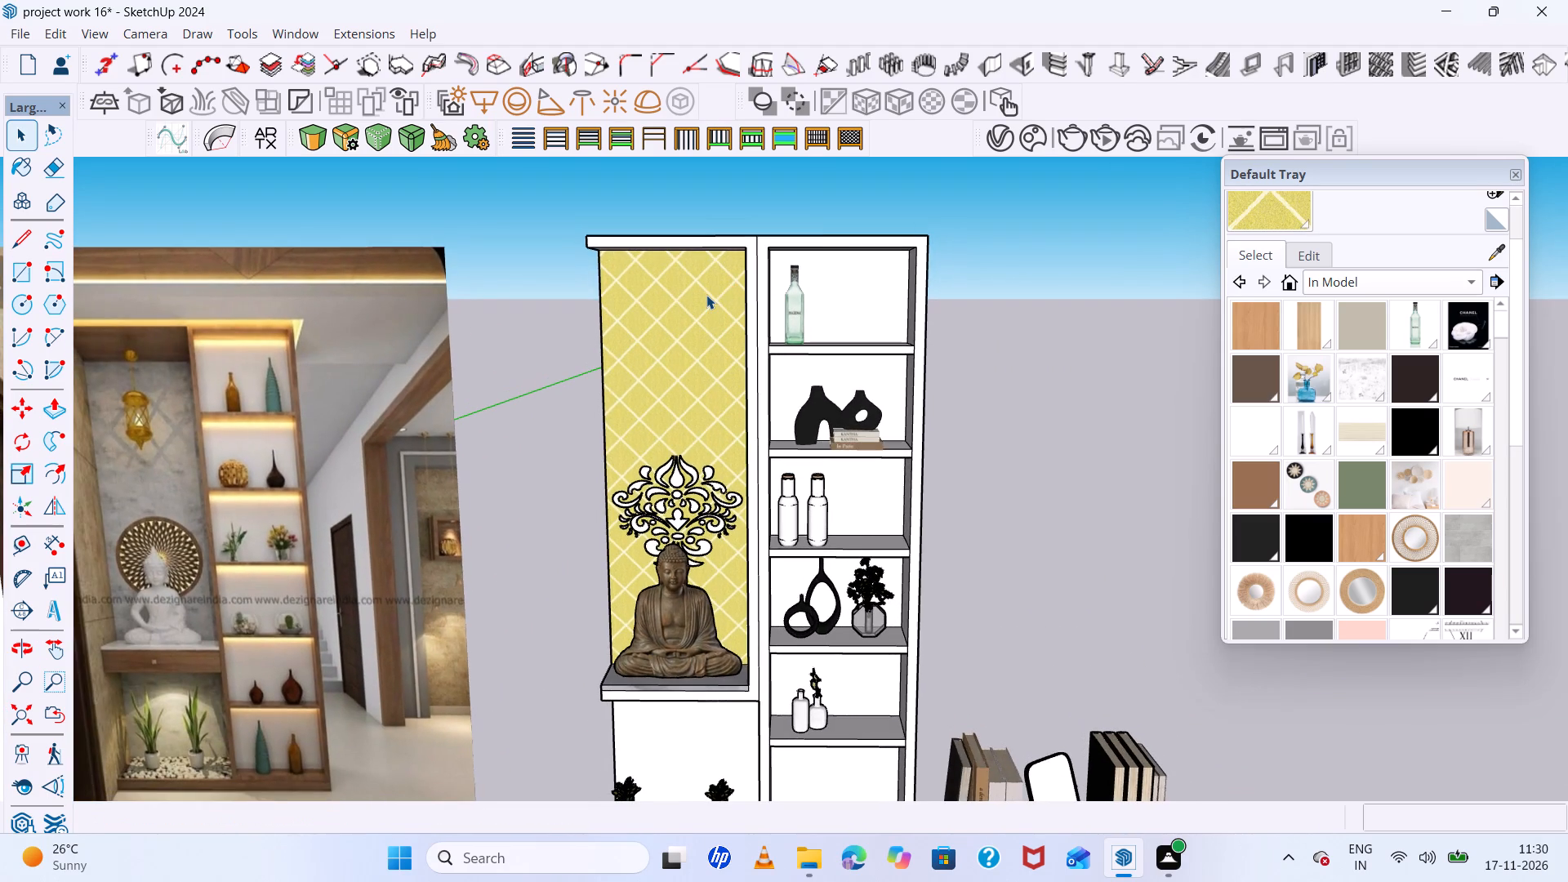
scroll(706, 295, up, 5)
scroll(706, 295, down, 5)
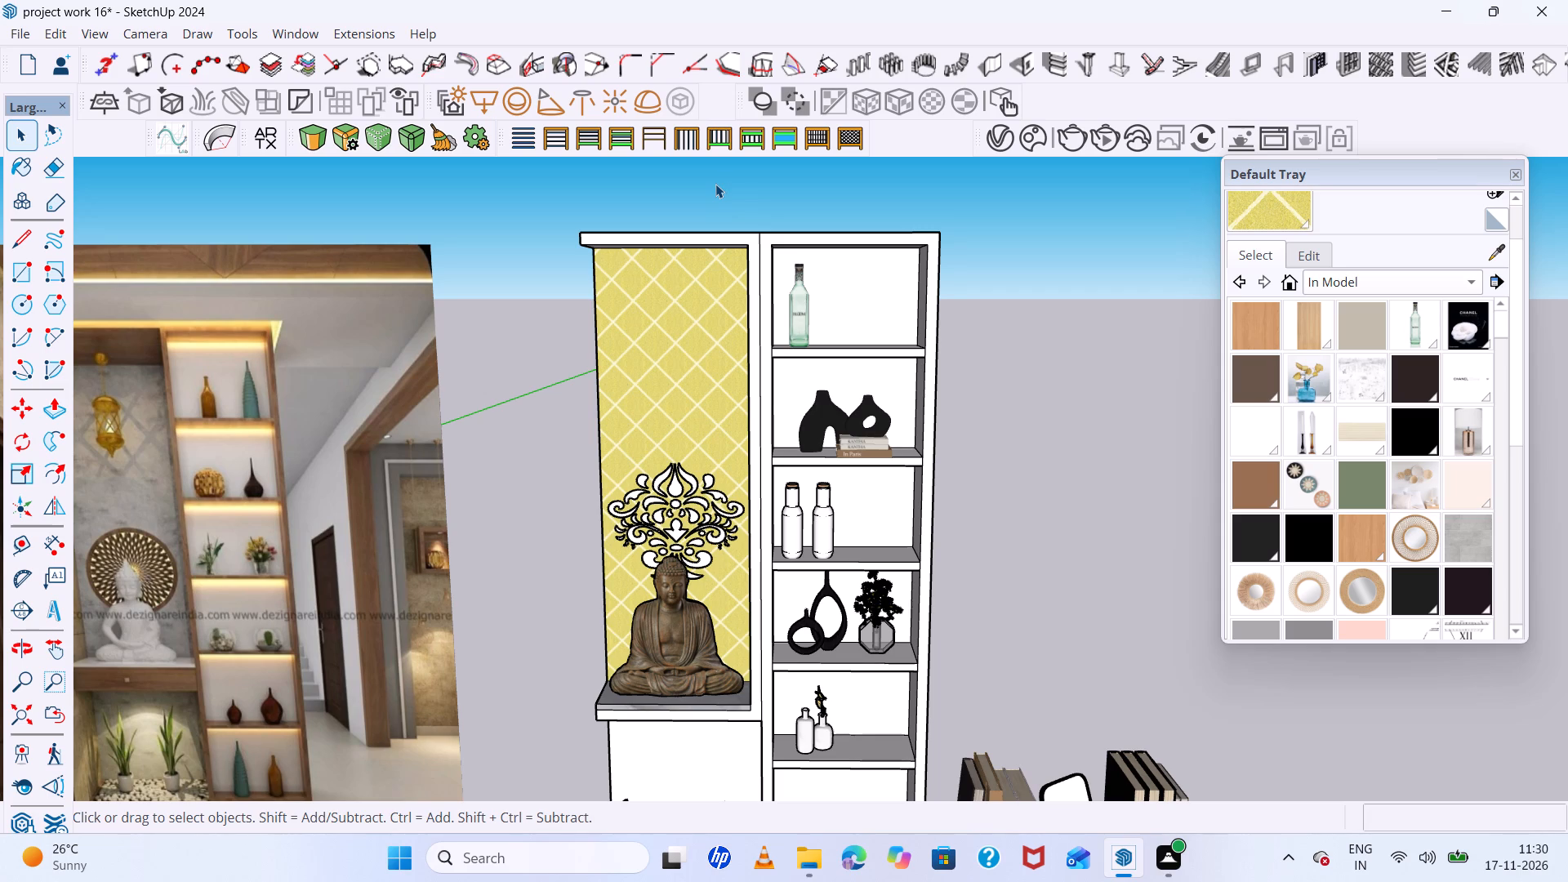
scroll(769, 394, down, 4)
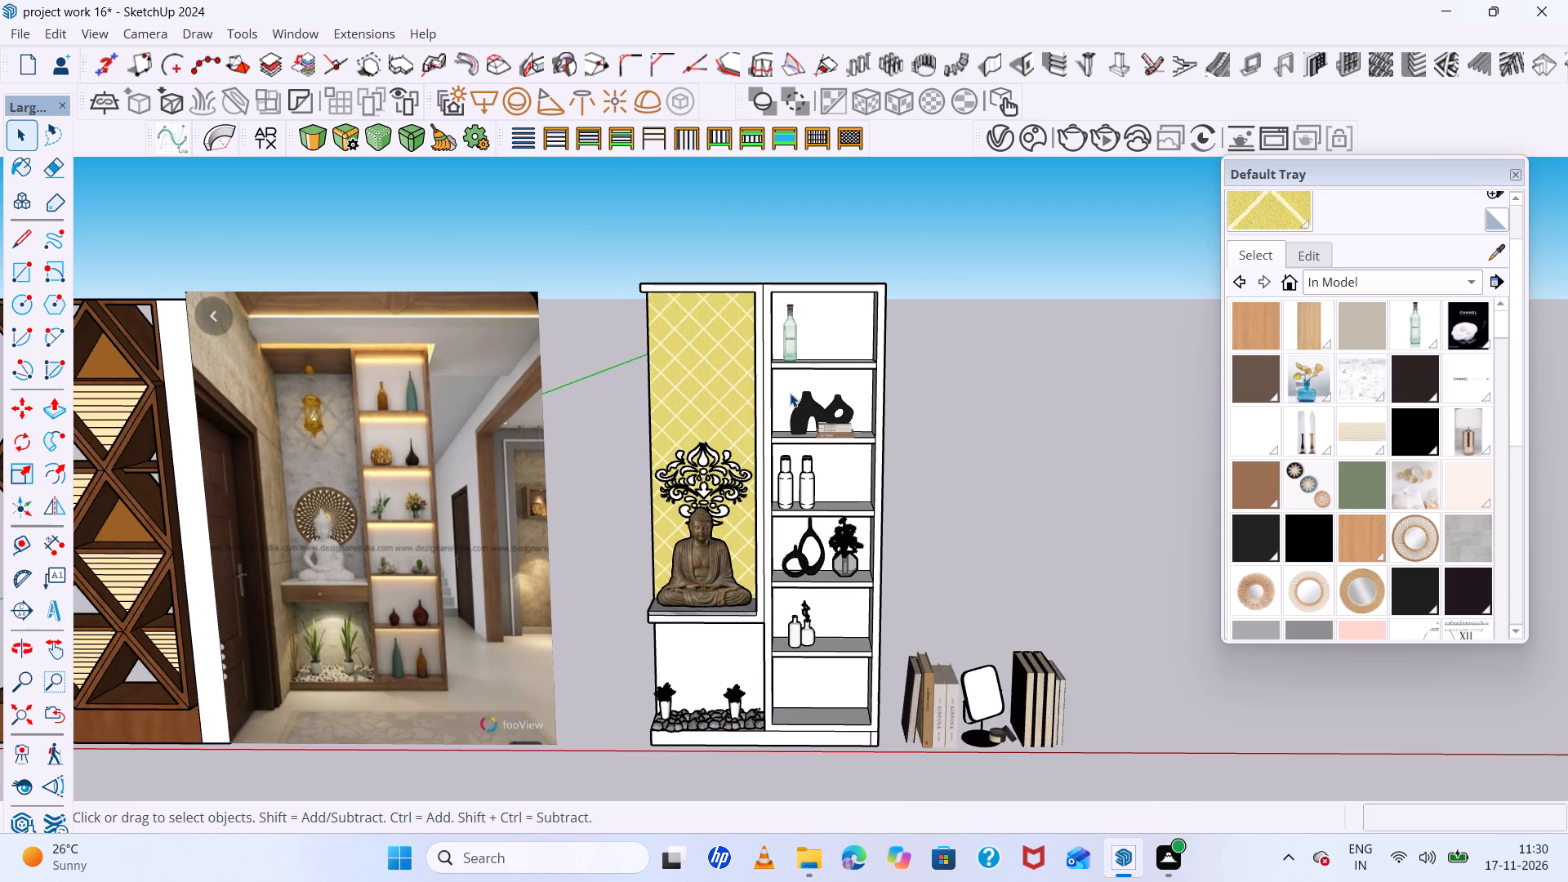
scroll(798, 385, up, 3)
scroll(798, 383, down, 3)
Paint the Buddha niche's front frame with the dark brown wood from the Wood material collection.
click(1419, 279)
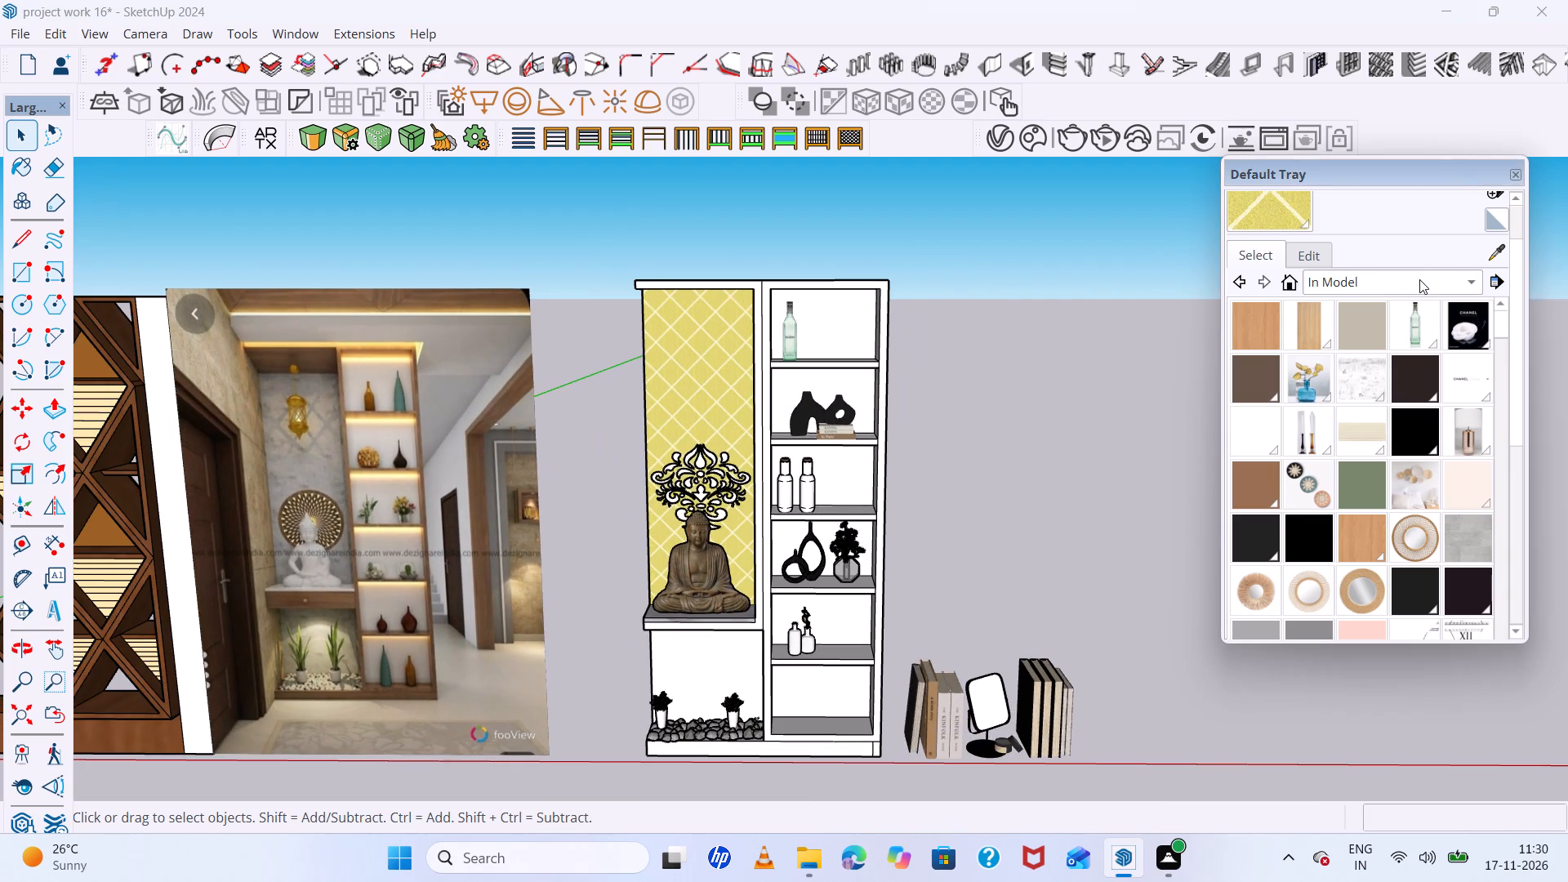
click(1313, 593)
scroll(1287, 566, down, 2)
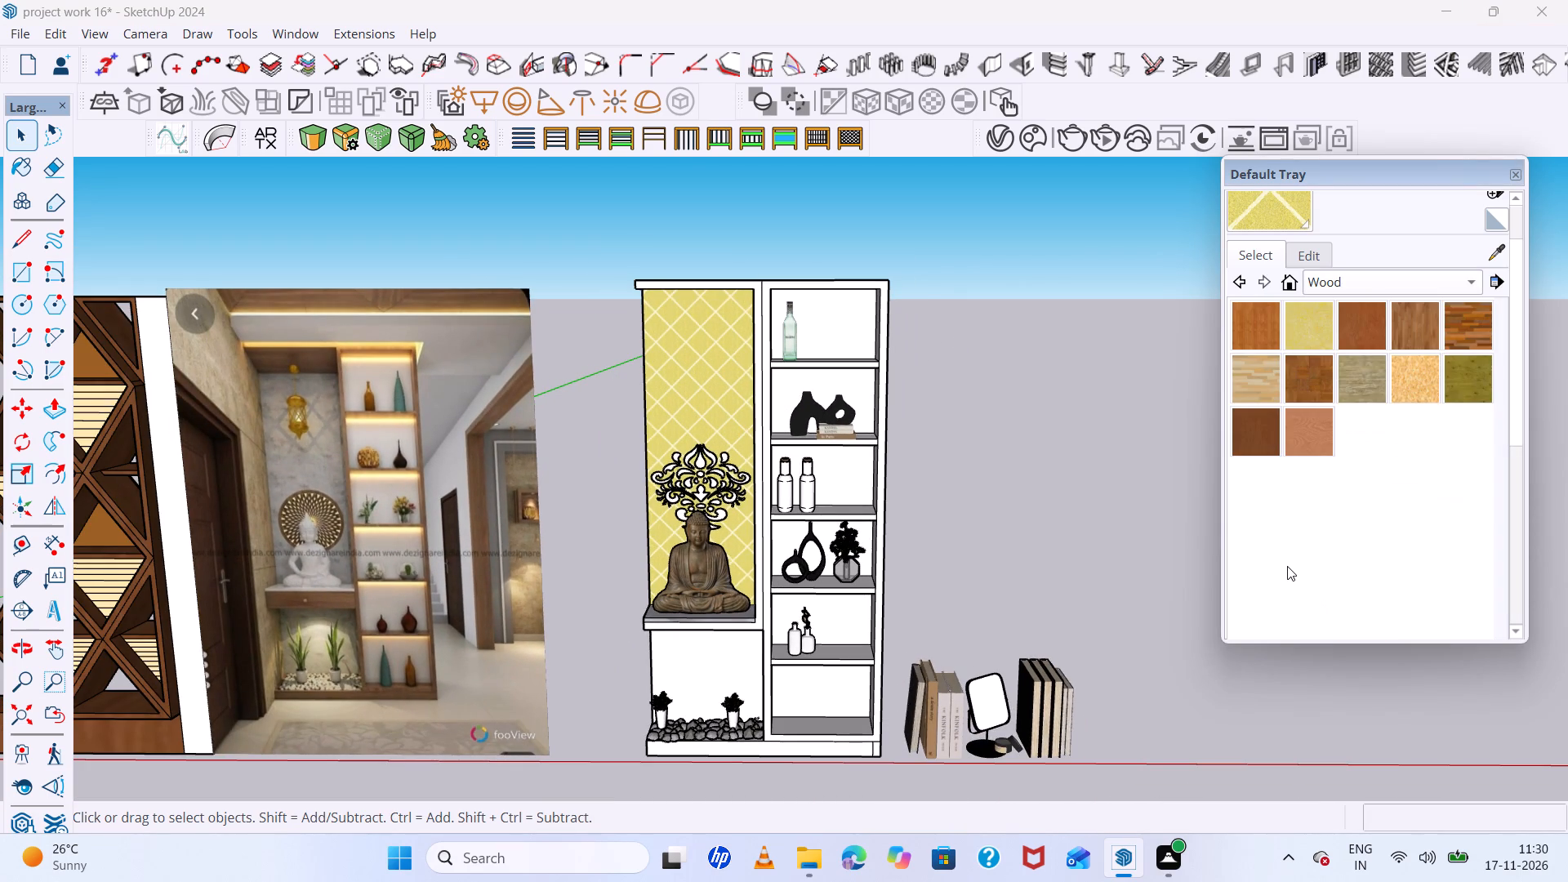
scroll(1287, 566, down, 3)
click(1261, 415)
scroll(791, 286, up, 4)
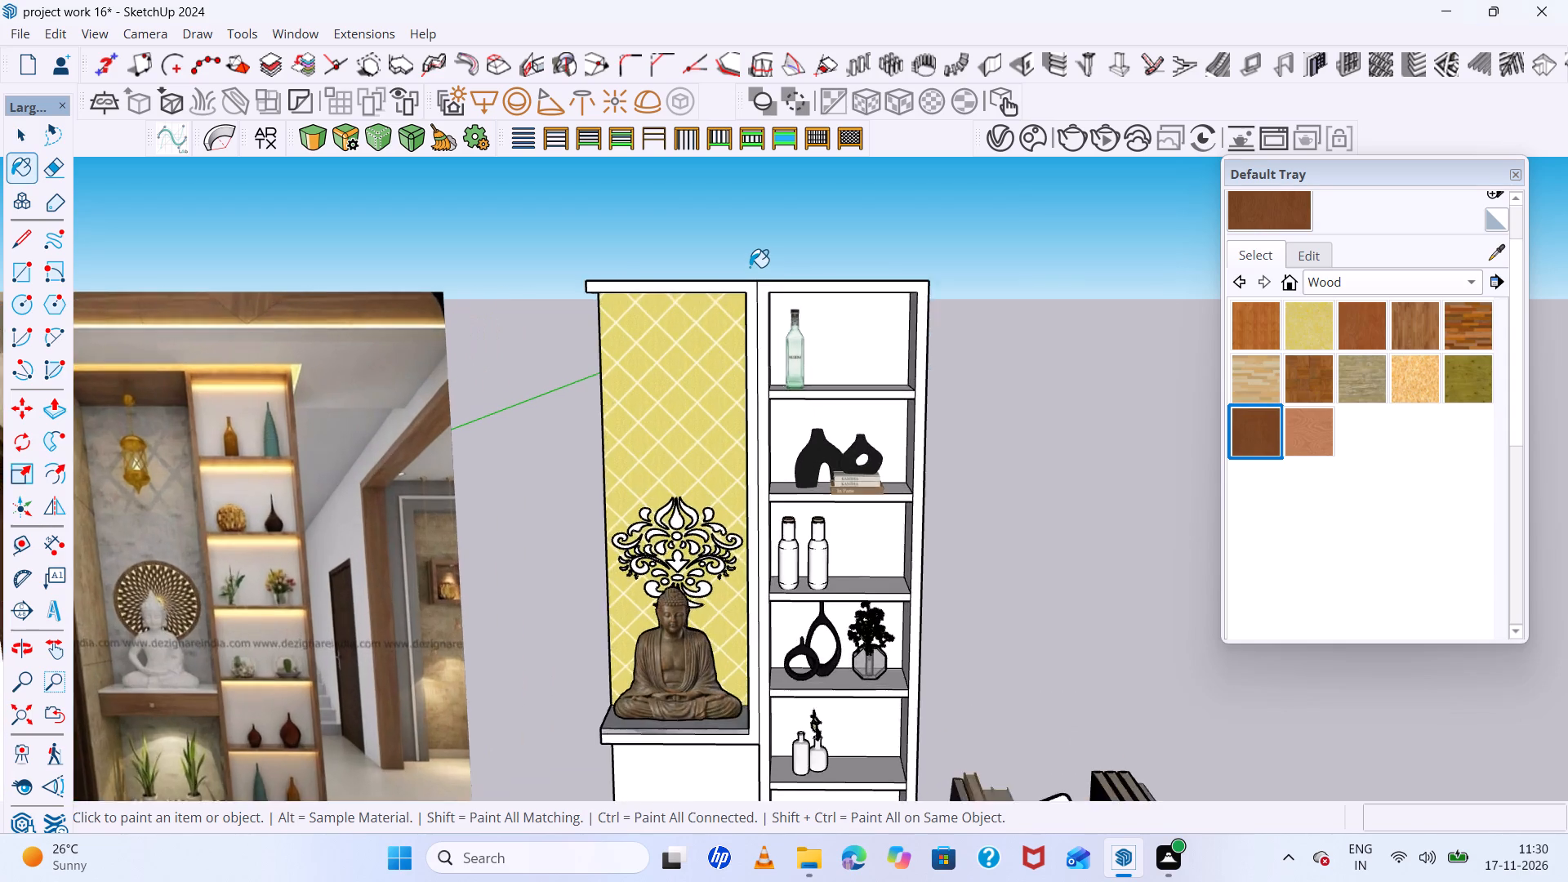
scroll(750, 267, up, 4)
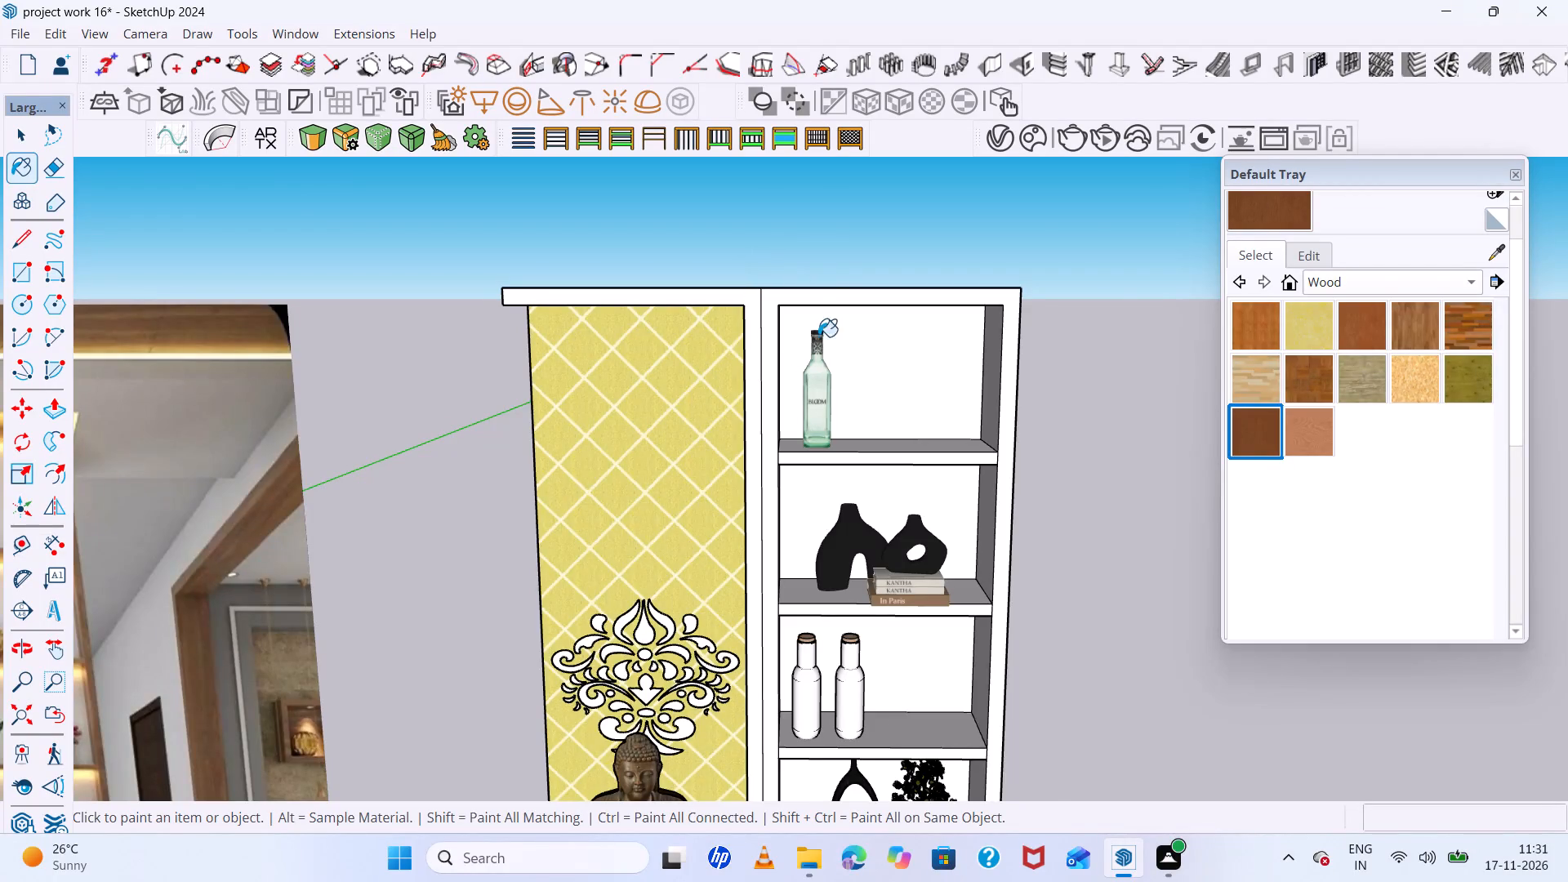
scroll(746, 351, up, 5)
click(751, 289)
scroll(768, 285, up, 5)
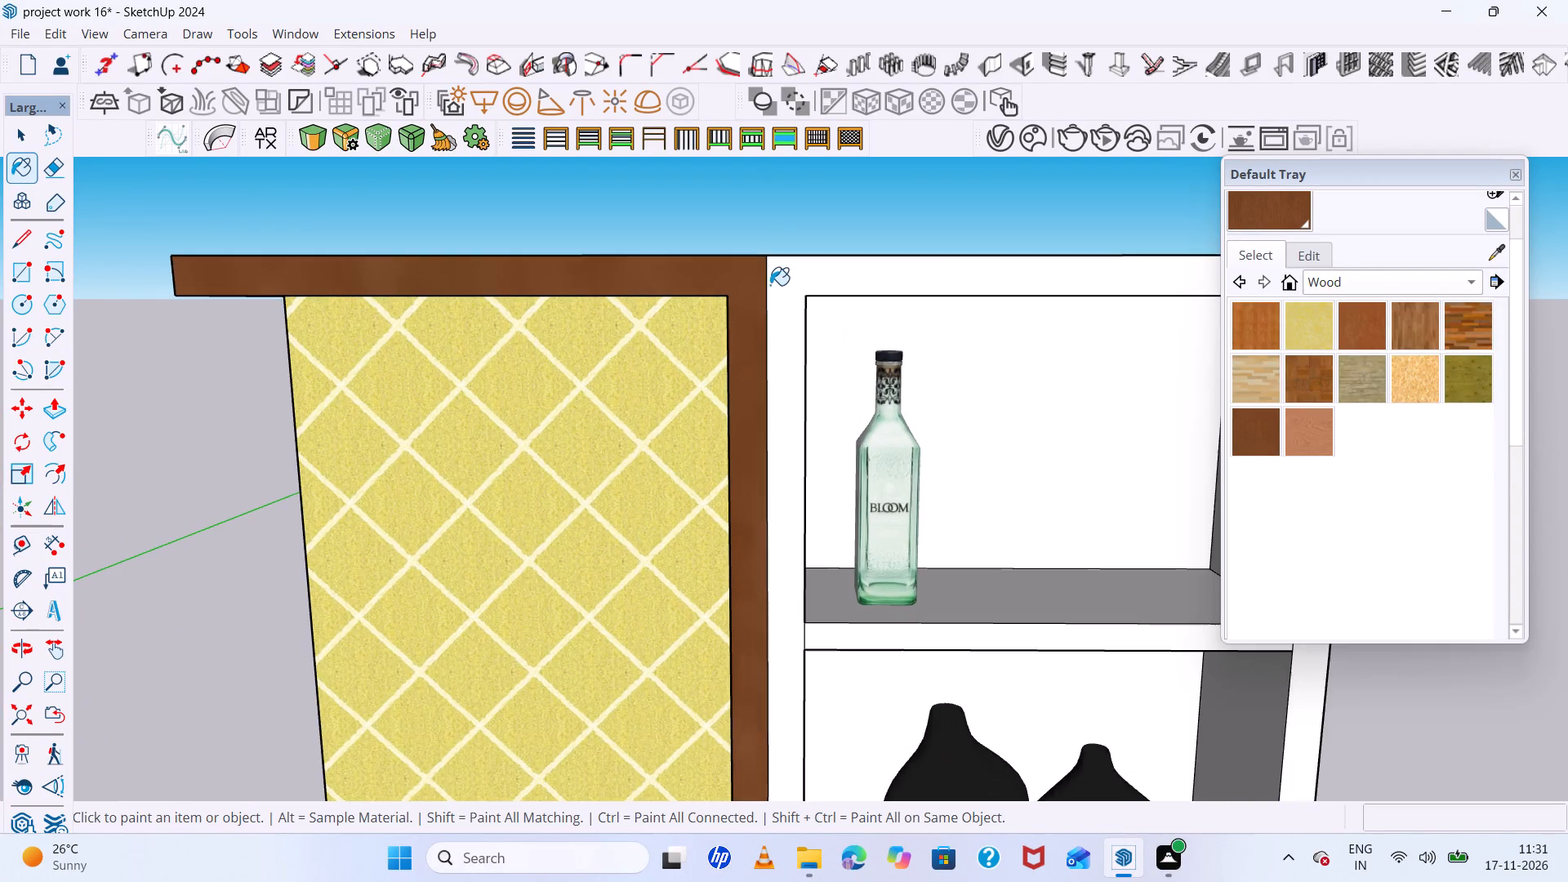
Paint the open shelf column's outer front frame with the same dark brown wood and check it against the reference image.
click(787, 283)
scroll(732, 286, down, 10)
scroll(788, 436, up, 5)
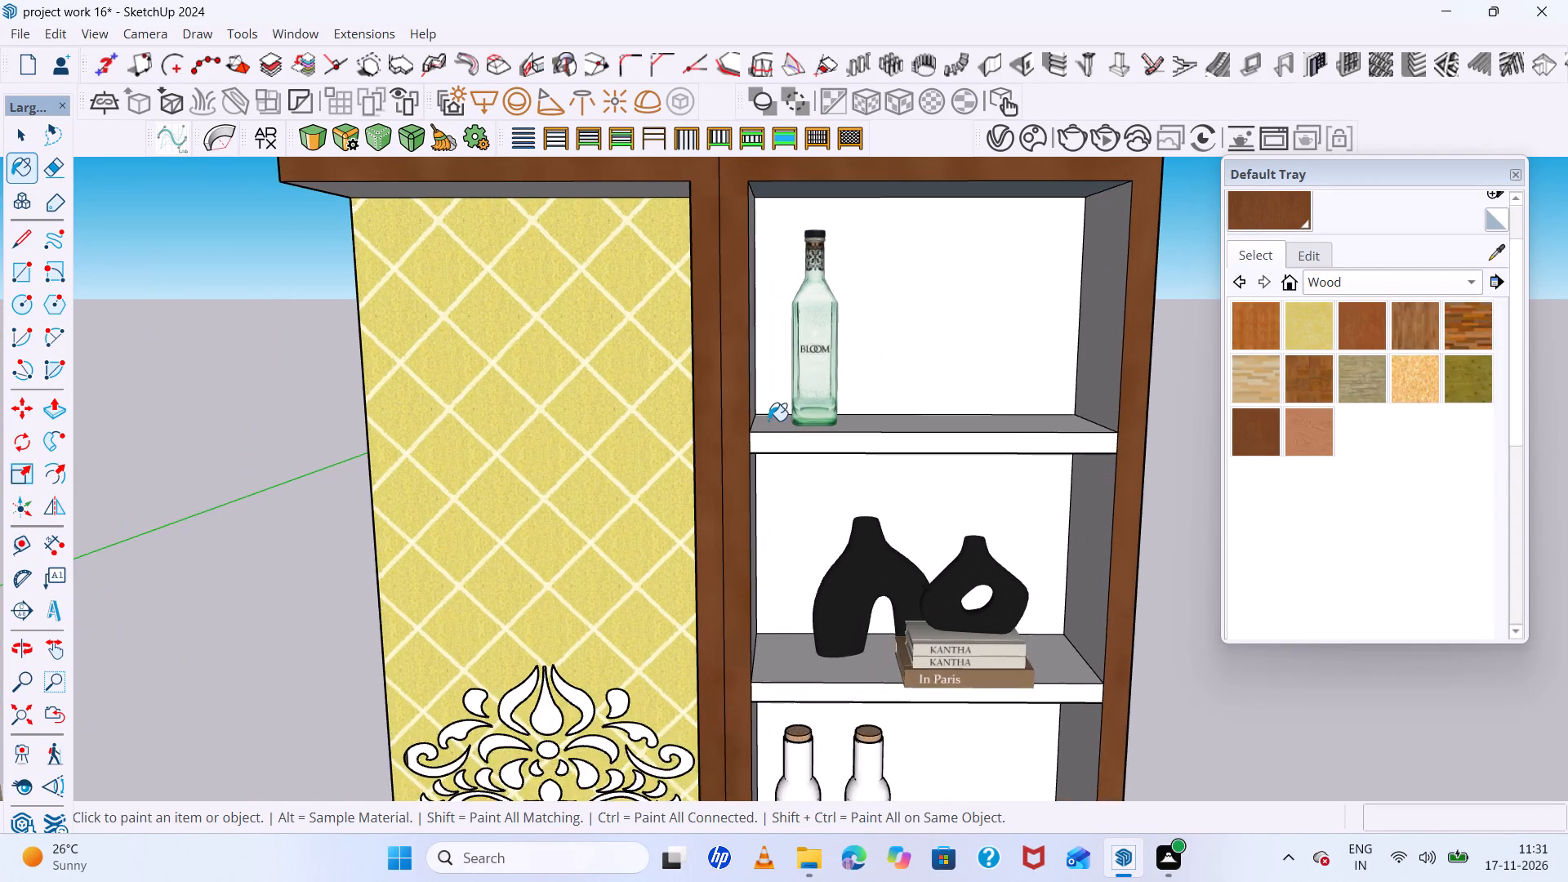
scroll(768, 421, up, 1)
middle_drag(658, 422, 577, 422)
scroll(698, 426, down, 5)
scroll(856, 435, down, 3)
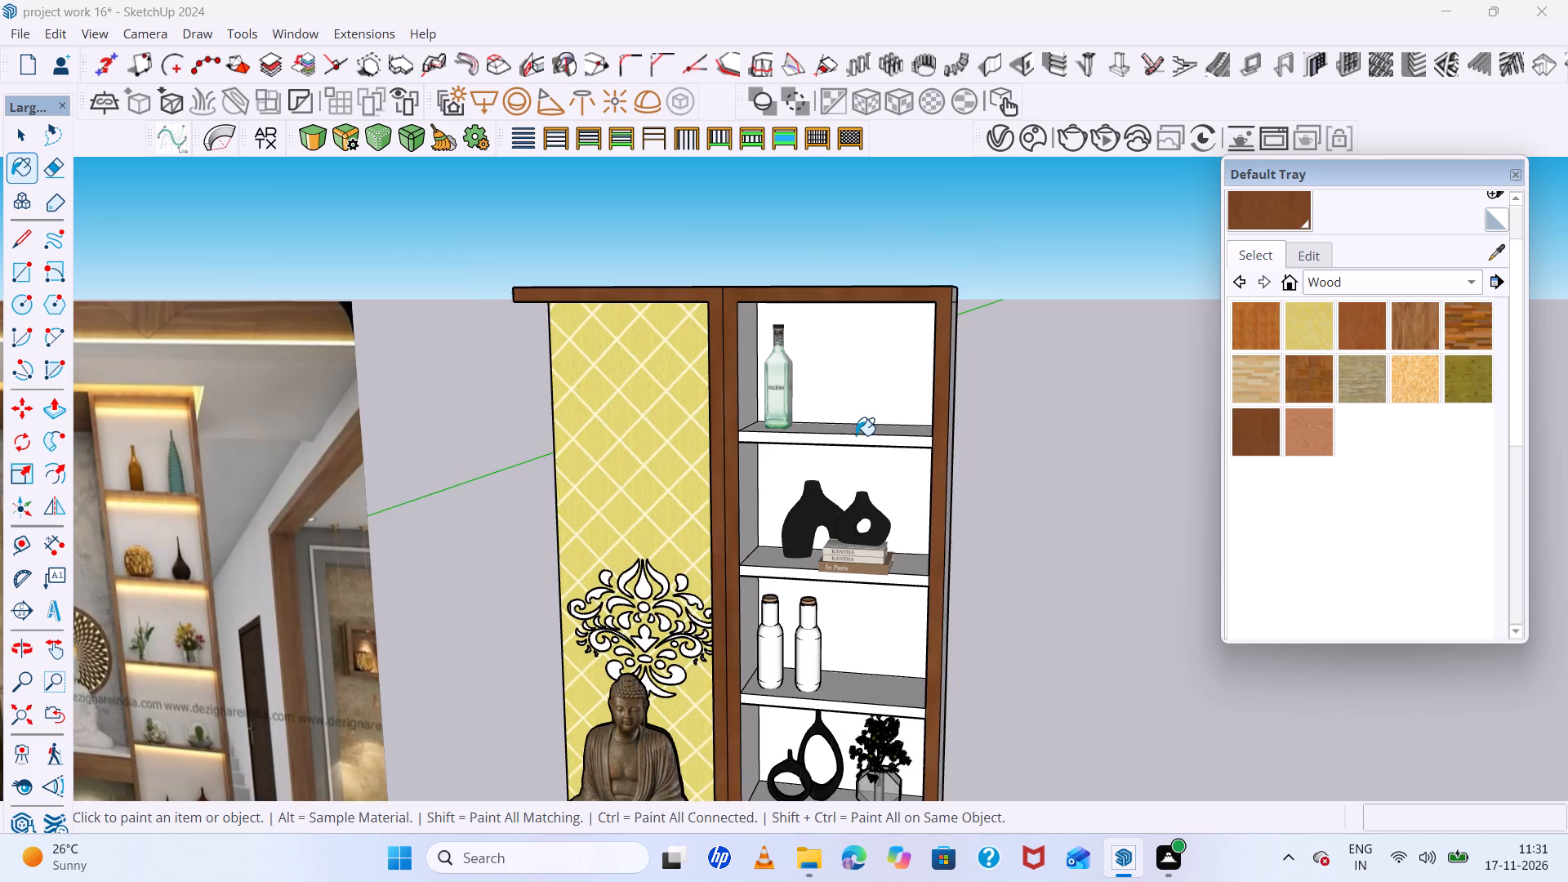
scroll(856, 435, down, 1)
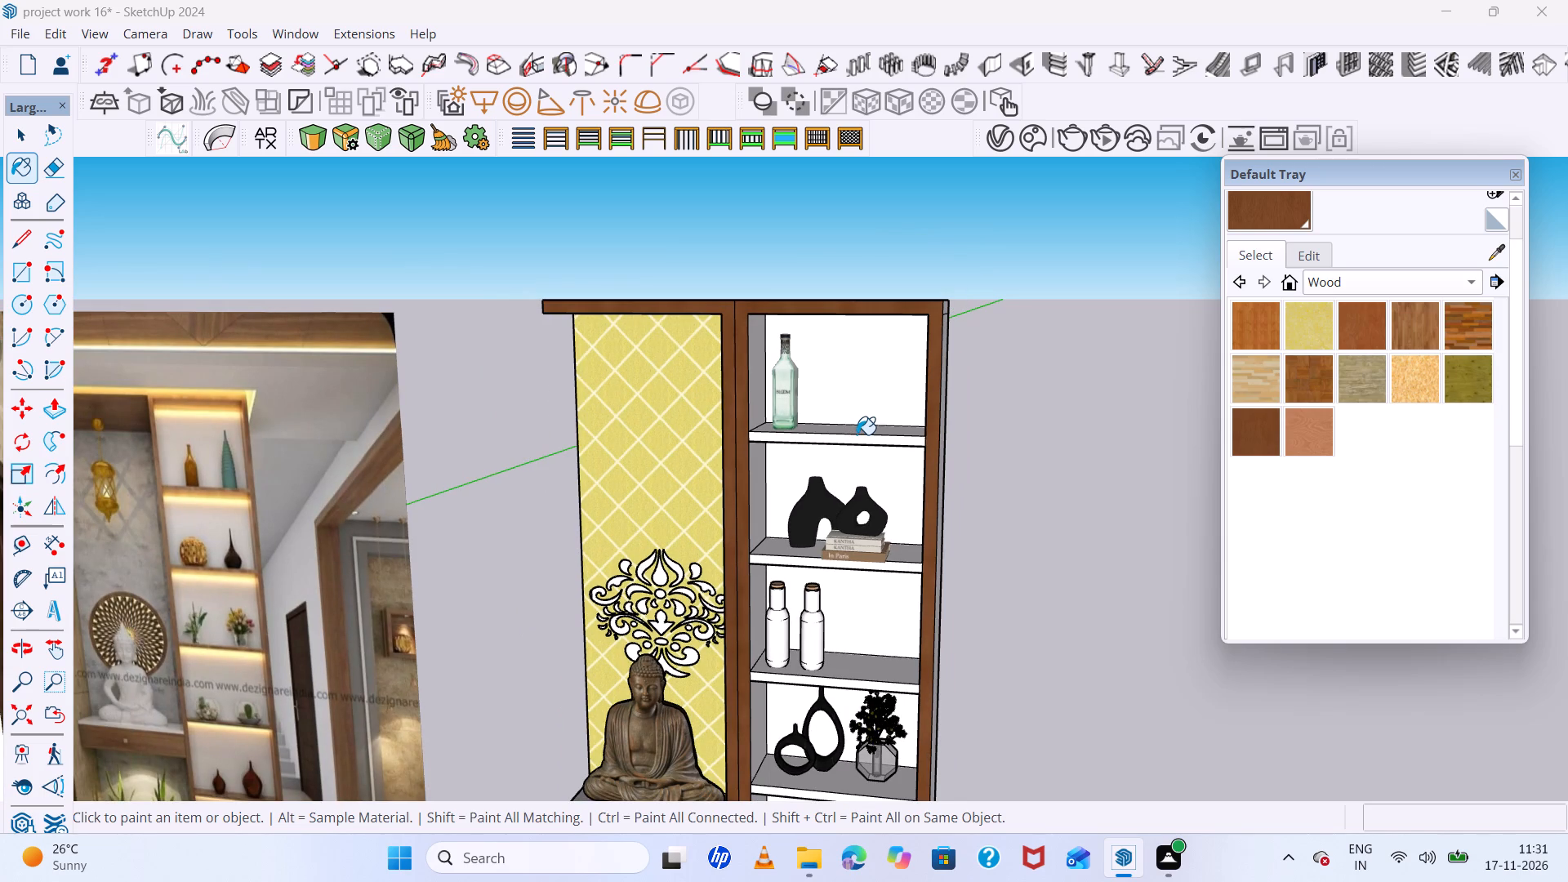
scroll(857, 434, down, 4)
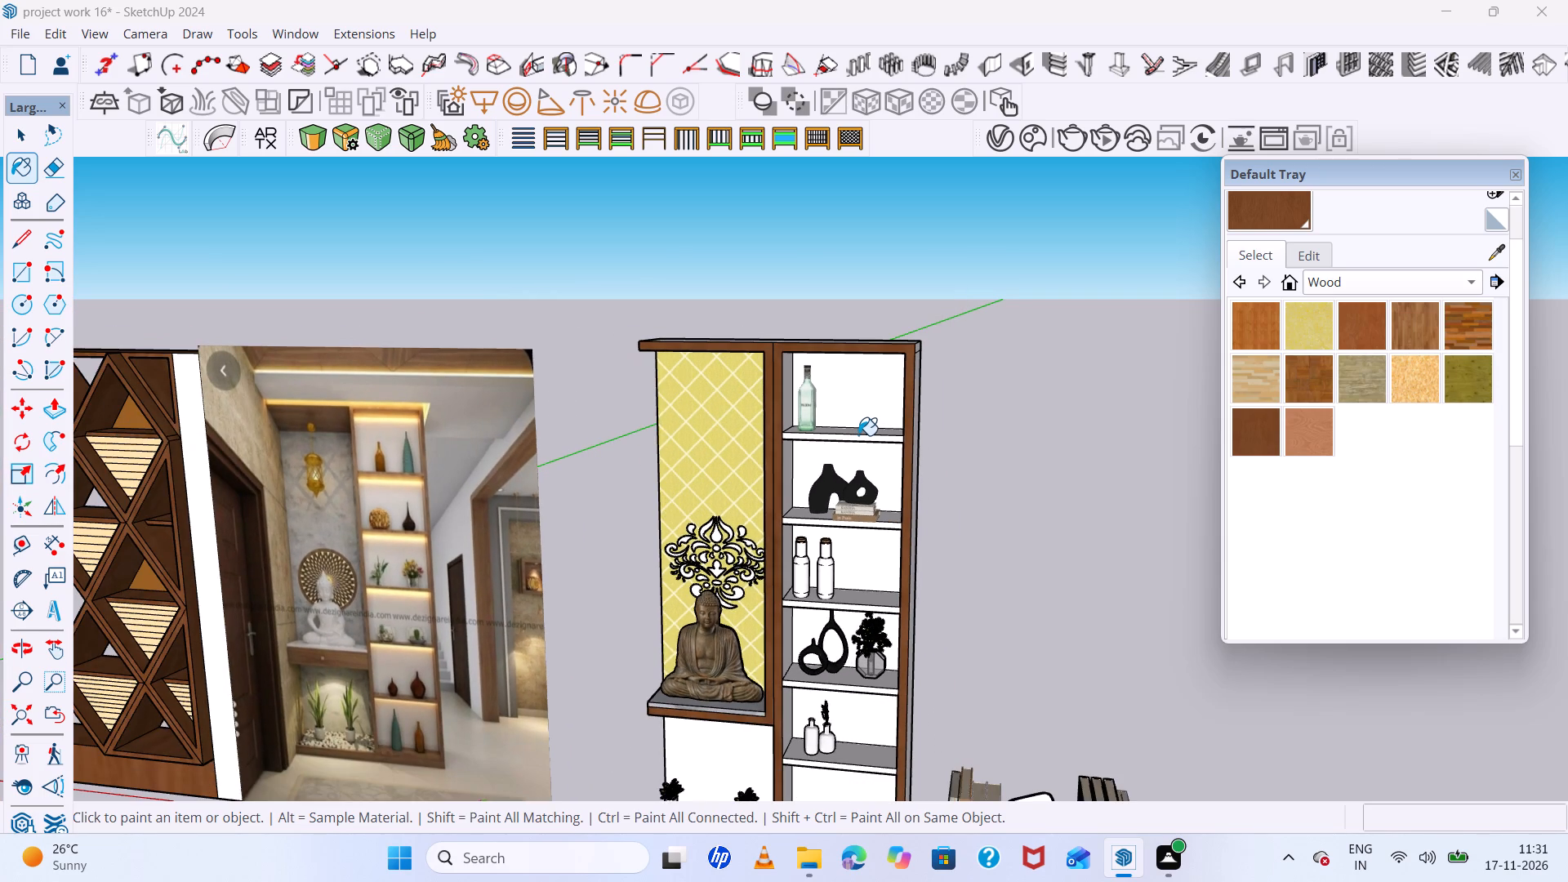
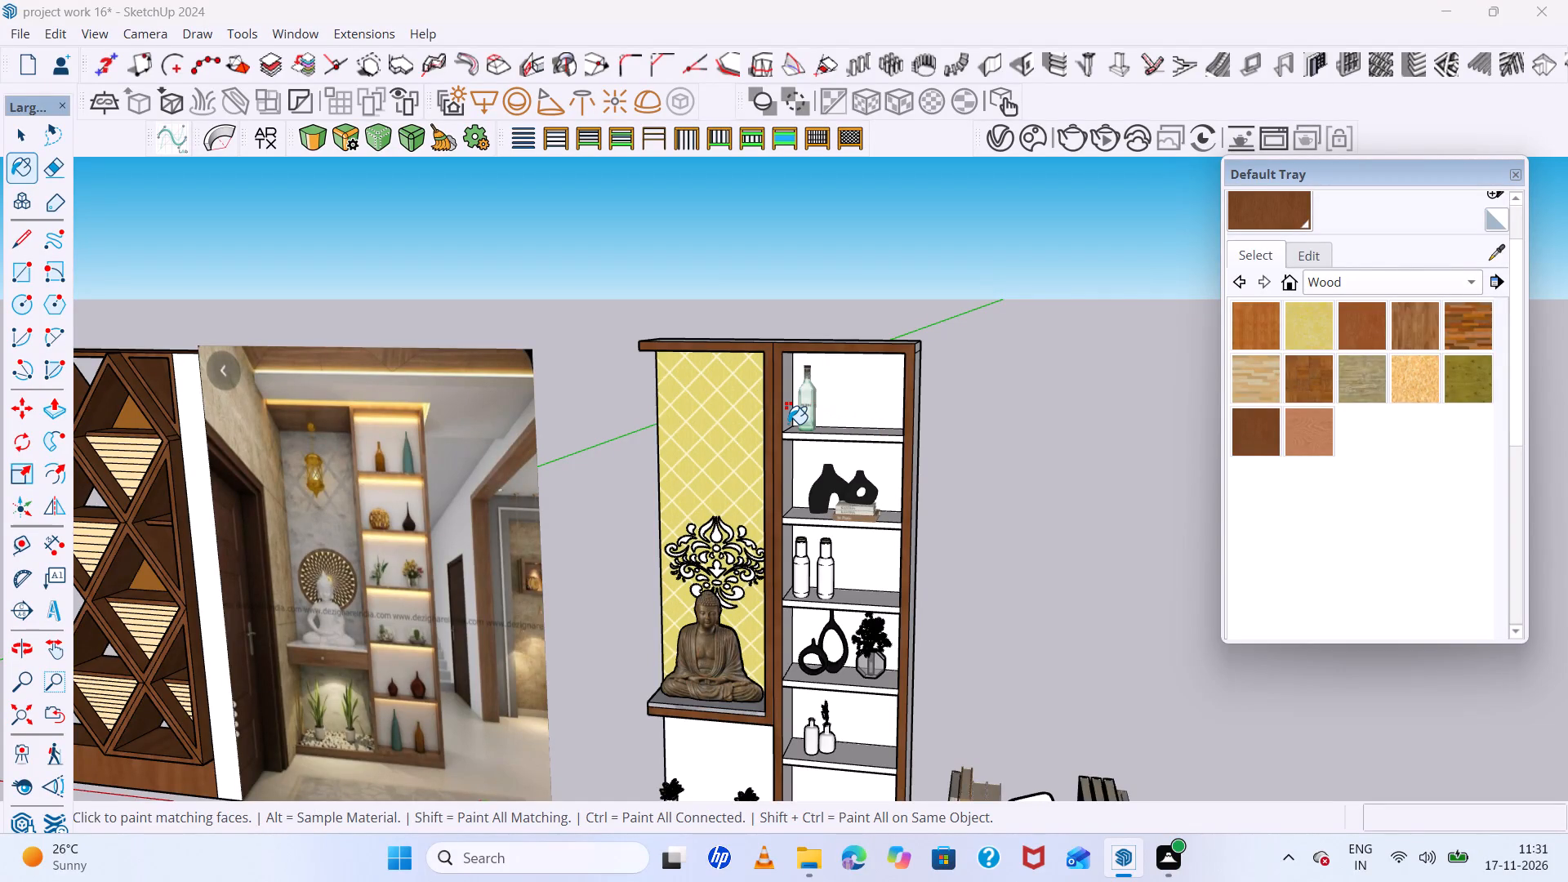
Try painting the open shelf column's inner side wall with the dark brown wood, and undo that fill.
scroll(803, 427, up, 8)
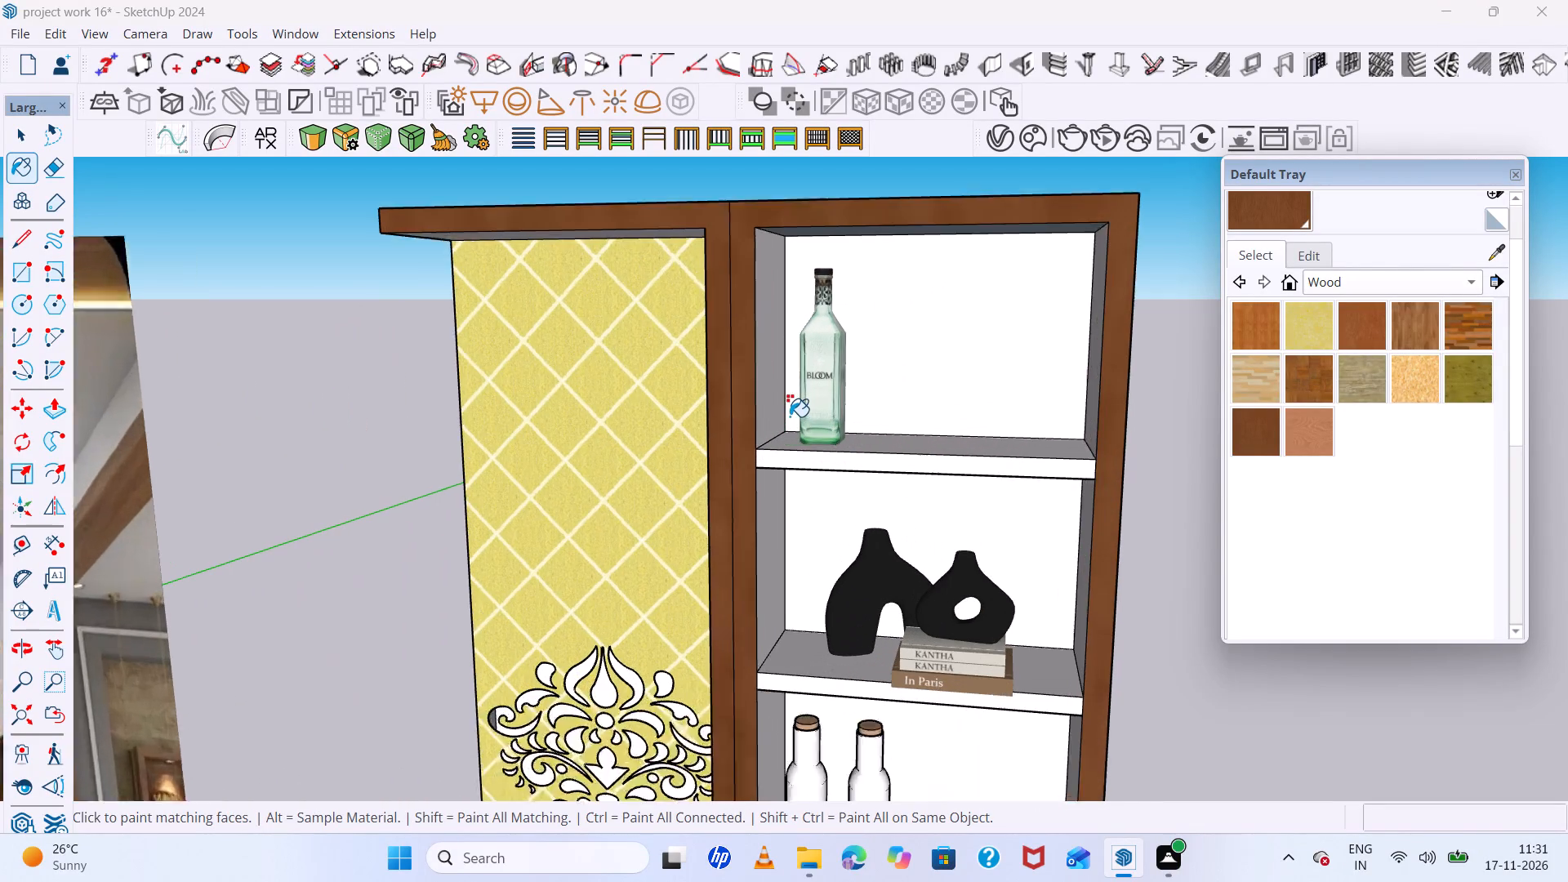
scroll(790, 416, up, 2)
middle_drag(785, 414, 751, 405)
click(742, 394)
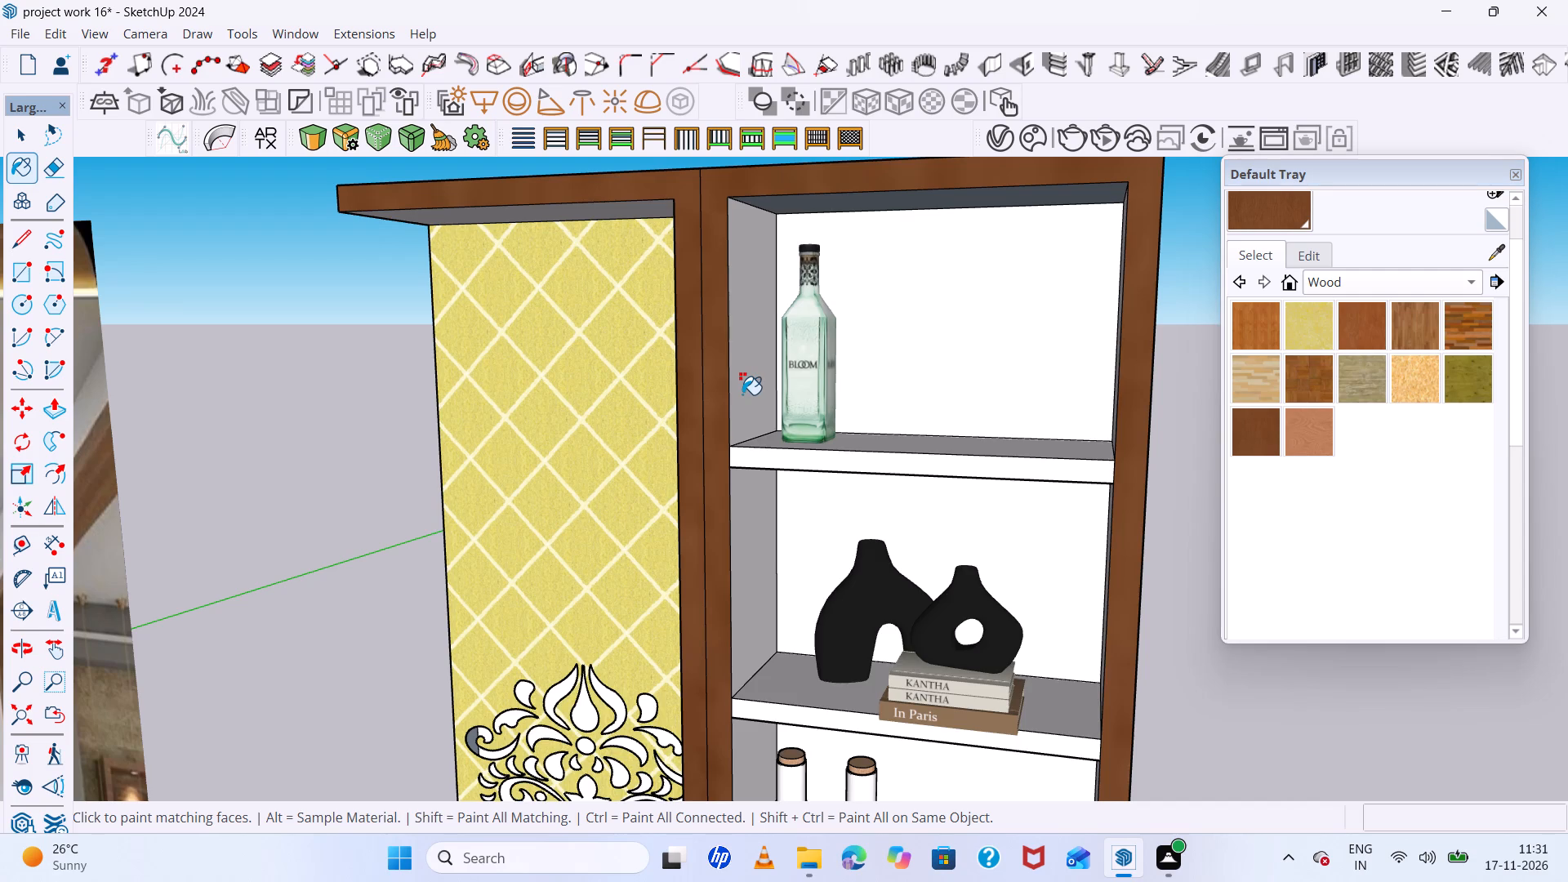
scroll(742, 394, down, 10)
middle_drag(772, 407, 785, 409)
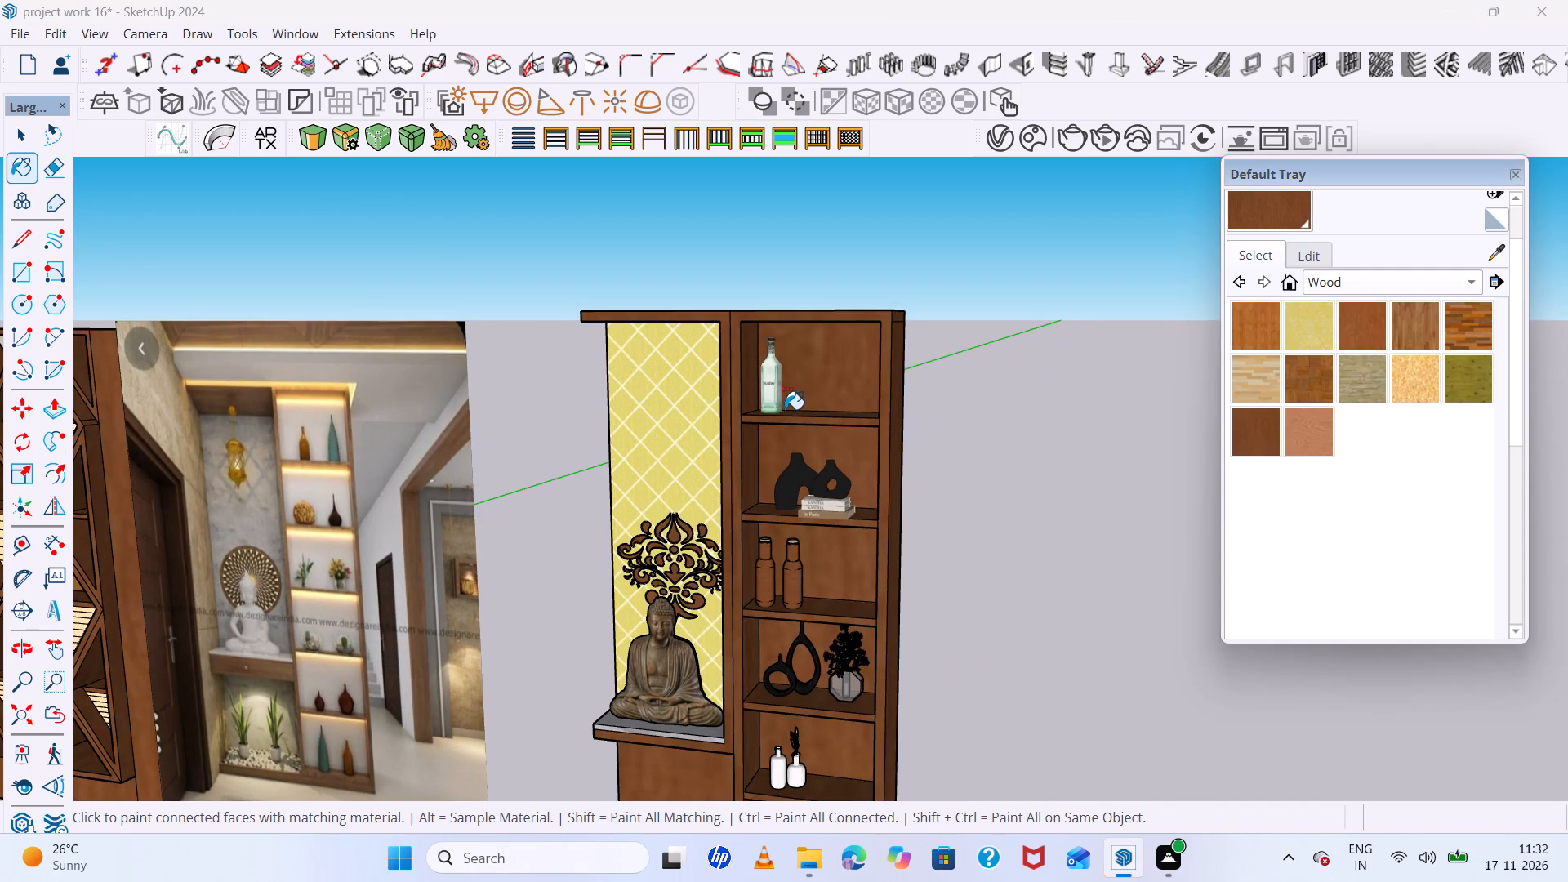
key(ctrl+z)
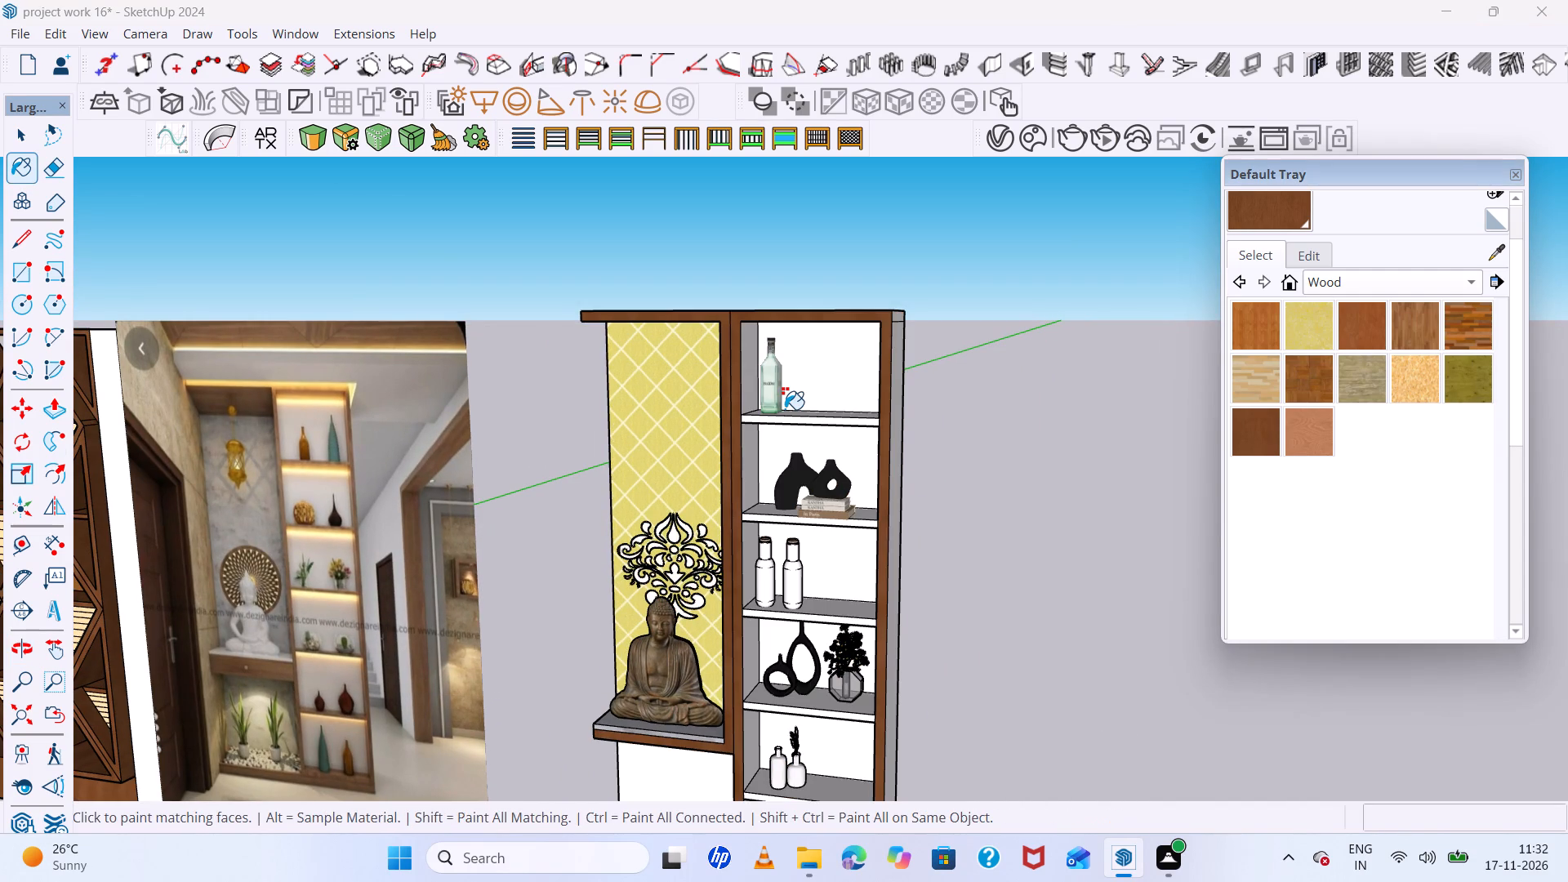
Paint only the top compartment's inner side wall beside the green bottle with the dark brown wood.
scroll(785, 409, up, 5)
scroll(785, 409, down, 5)
middle_drag(785, 409, 787, 448)
scroll(757, 406, up, 6)
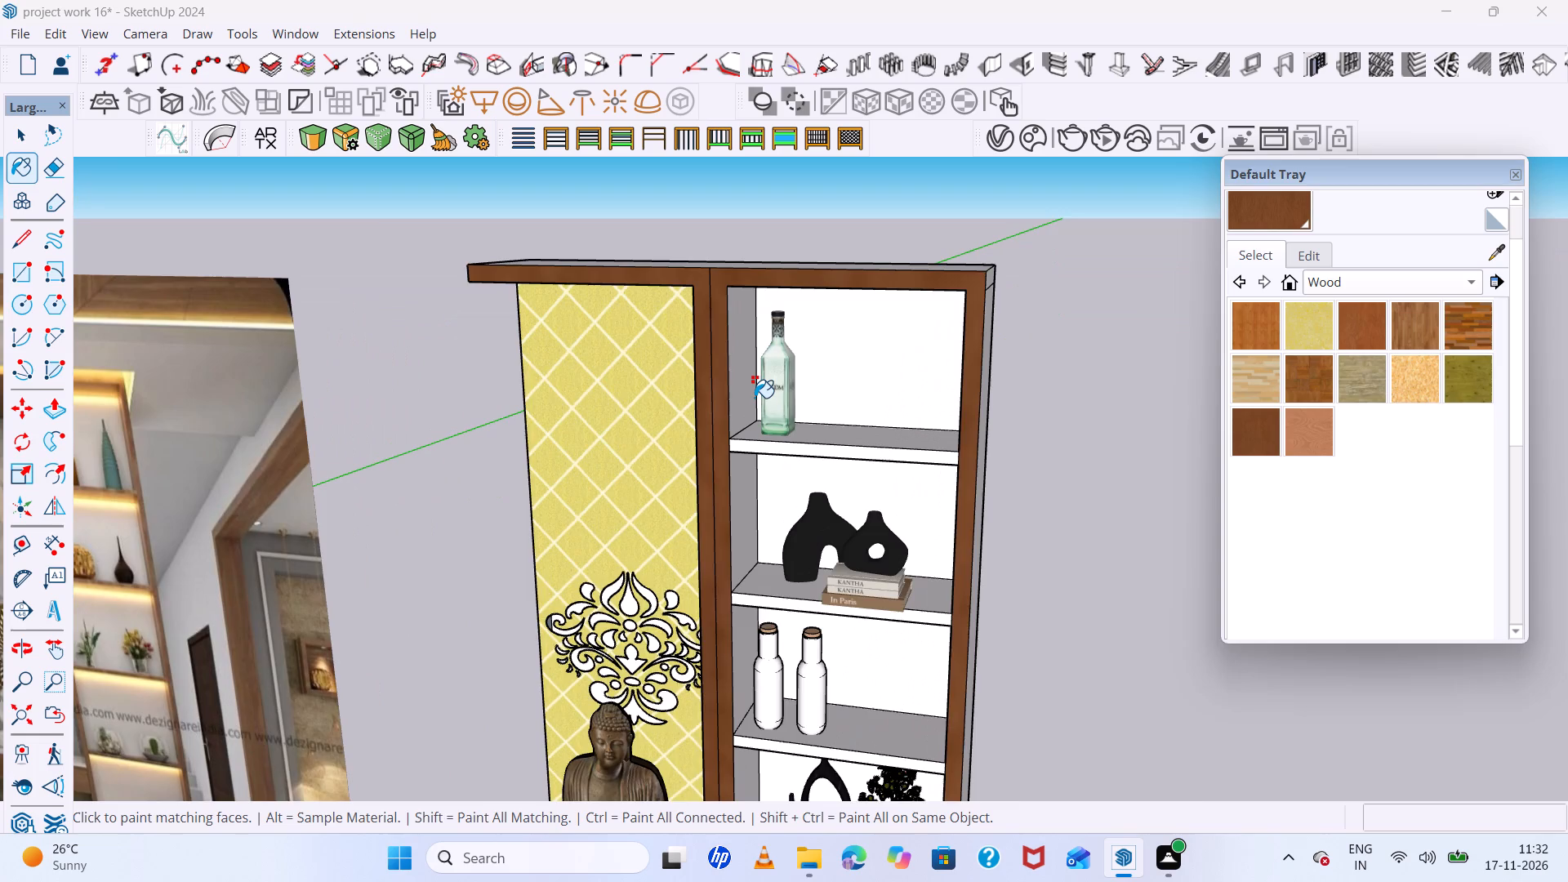
scroll(755, 398, up, 6)
key(space)
click(736, 385)
scroll(736, 385, down, 5)
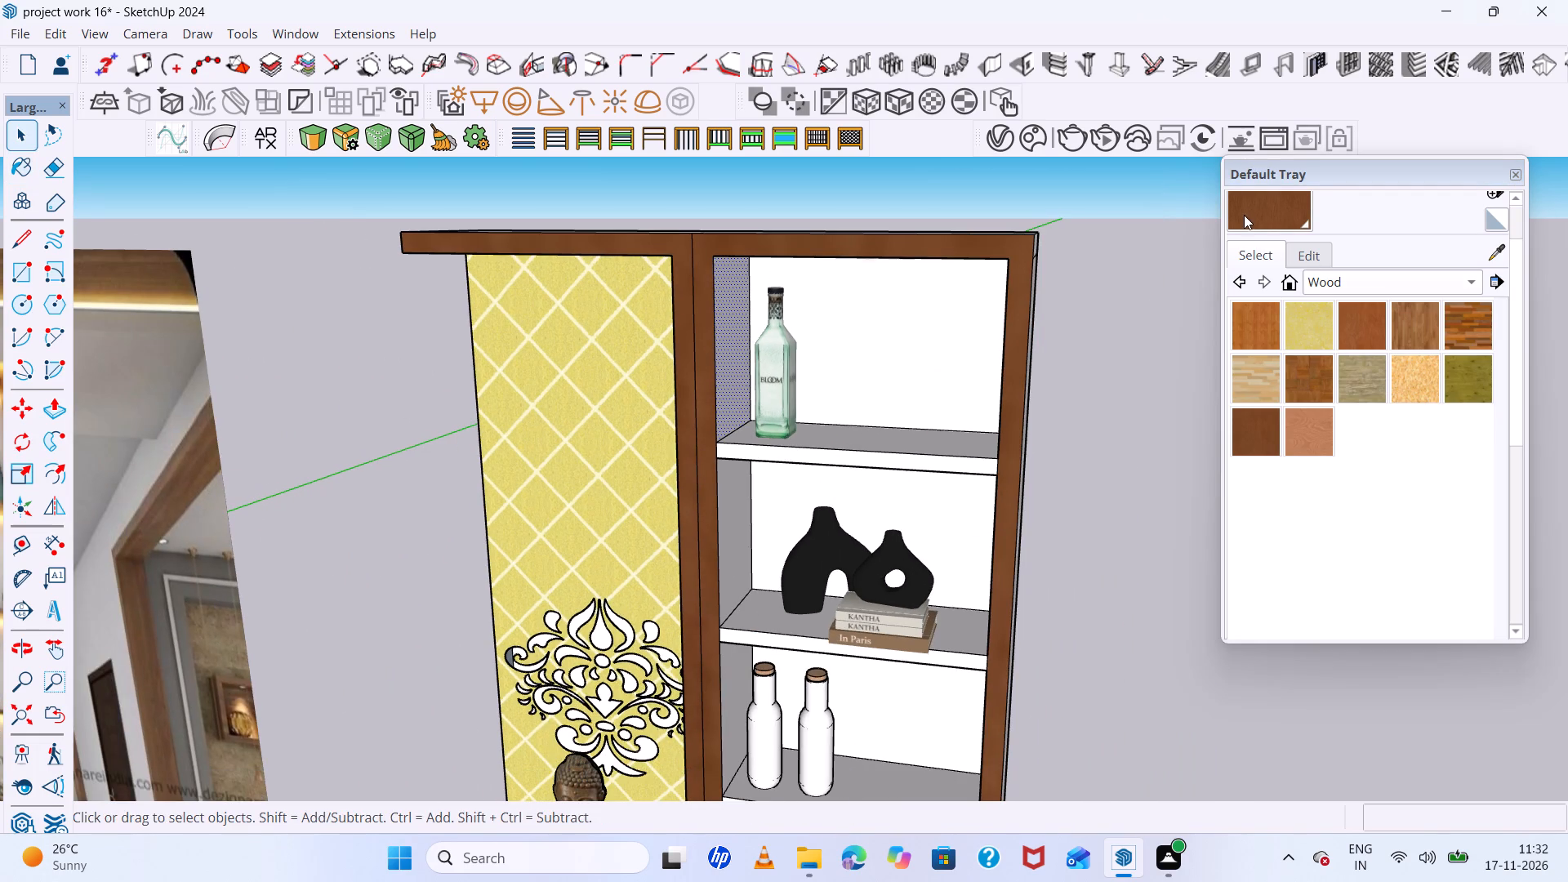
click(1251, 216)
scroll(980, 274, up, 5)
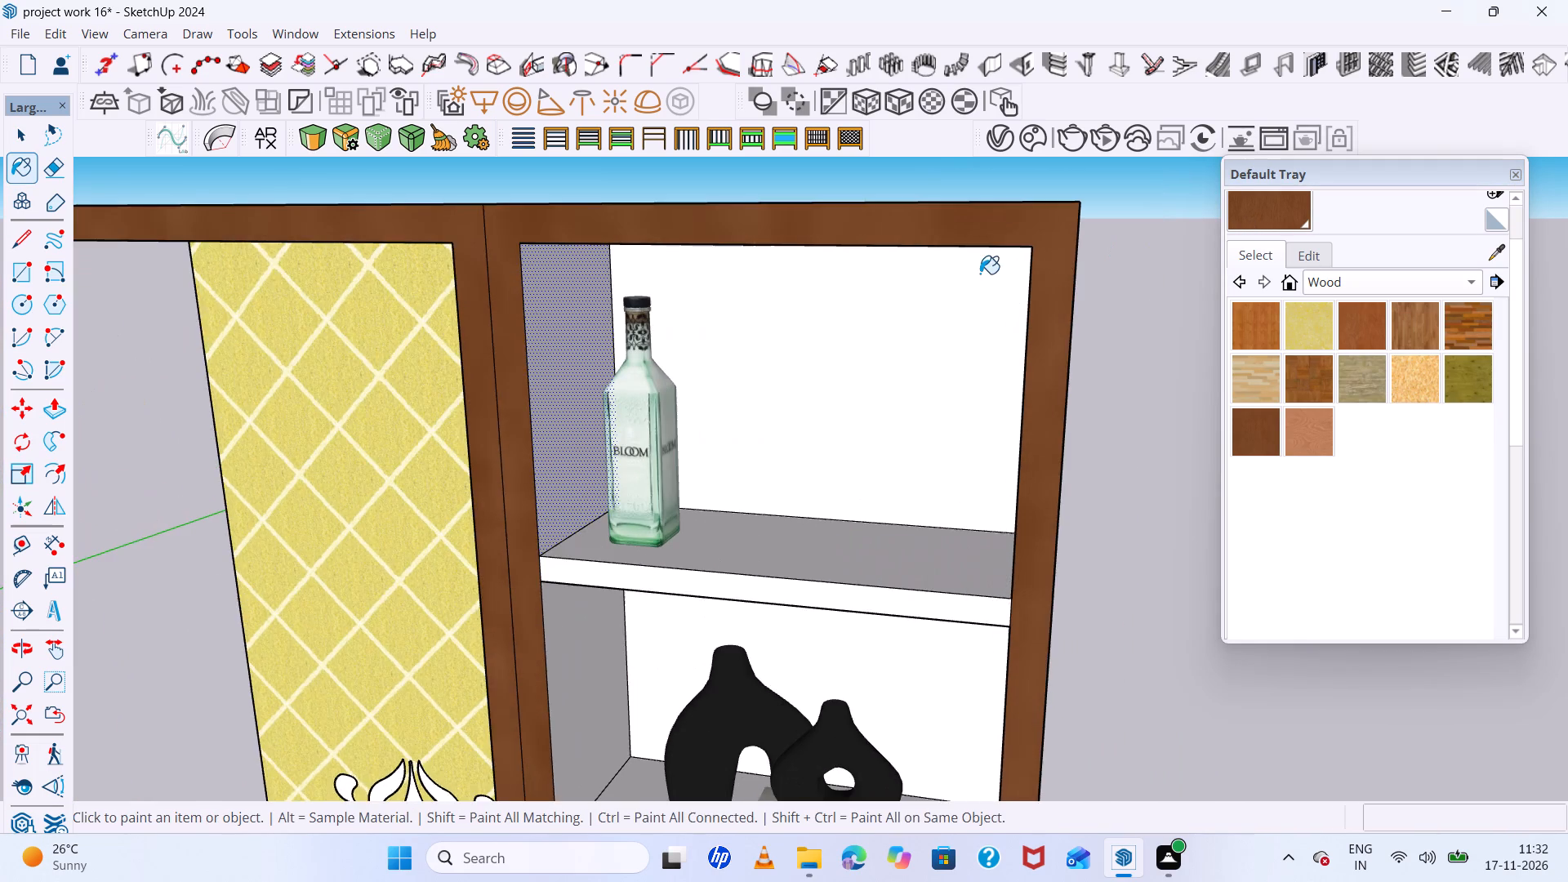
scroll(674, 326, up, 4)
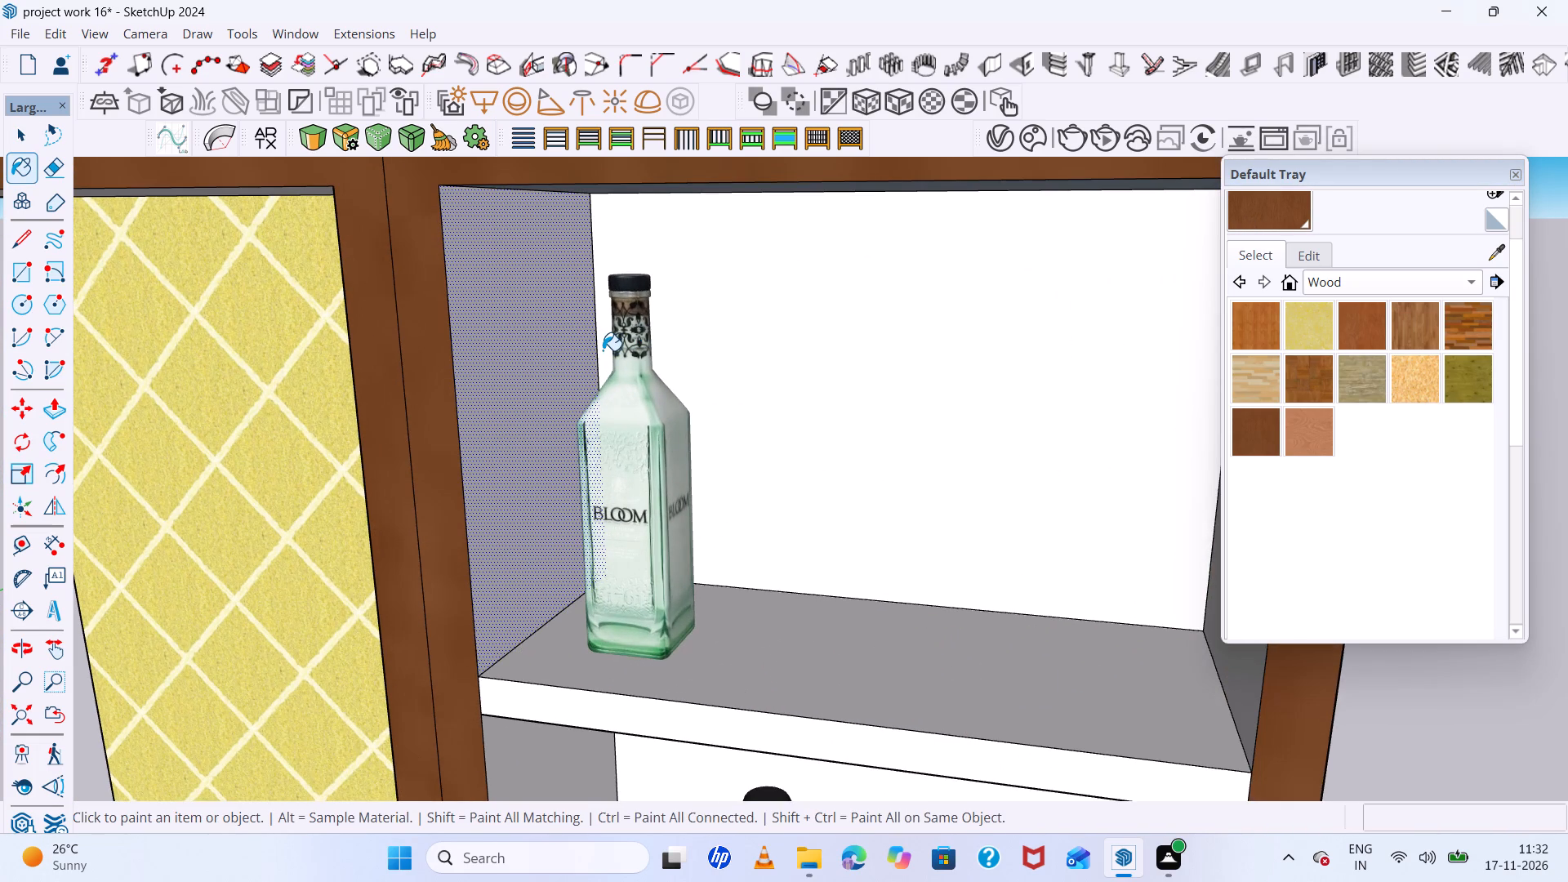
click(542, 336)
Paint the underside of the shelf column's top board and the top compartment's opposite inner side wall dark brown wood.
scroll(541, 337, down, 9)
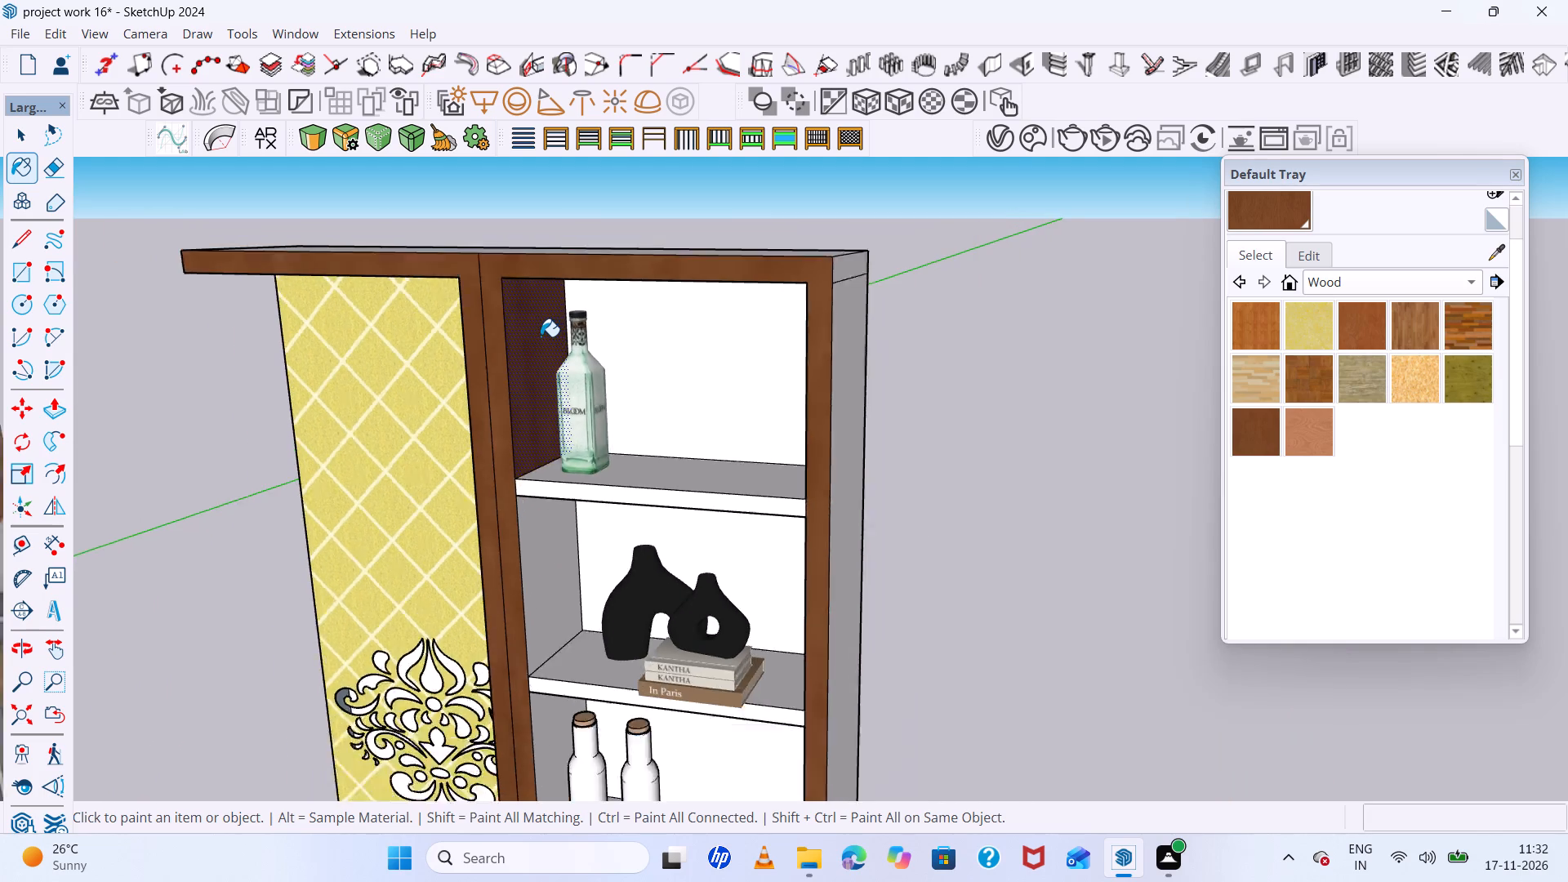
scroll(541, 336, down, 2)
scroll(632, 360, up, 5)
scroll(632, 360, down, 10)
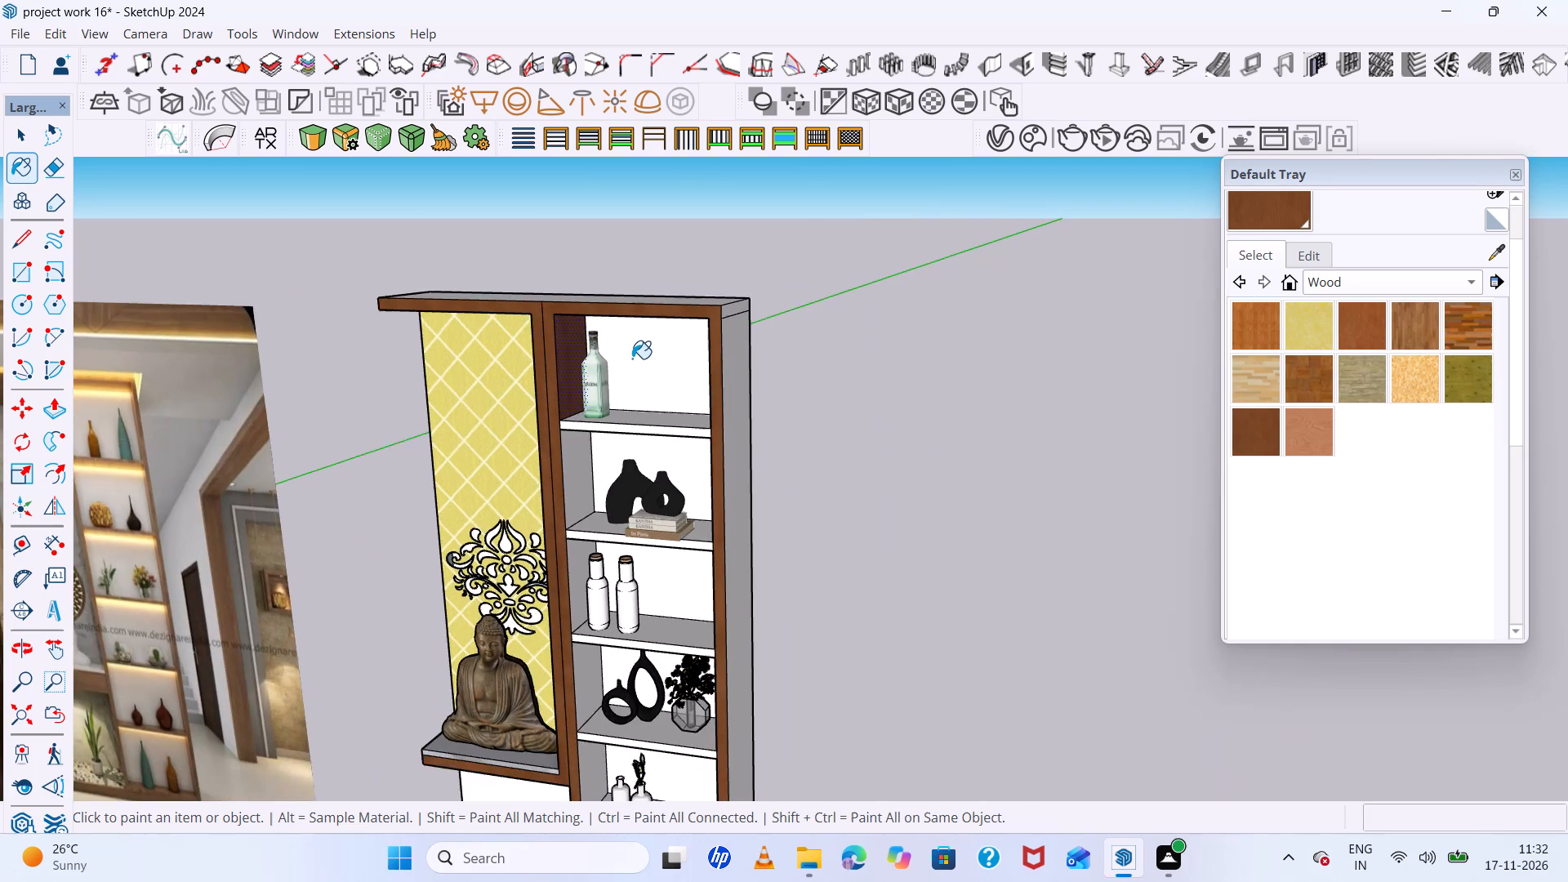
scroll(632, 359, down, 6)
scroll(632, 359, up, 10)
middle_drag(673, 327, 715, 199)
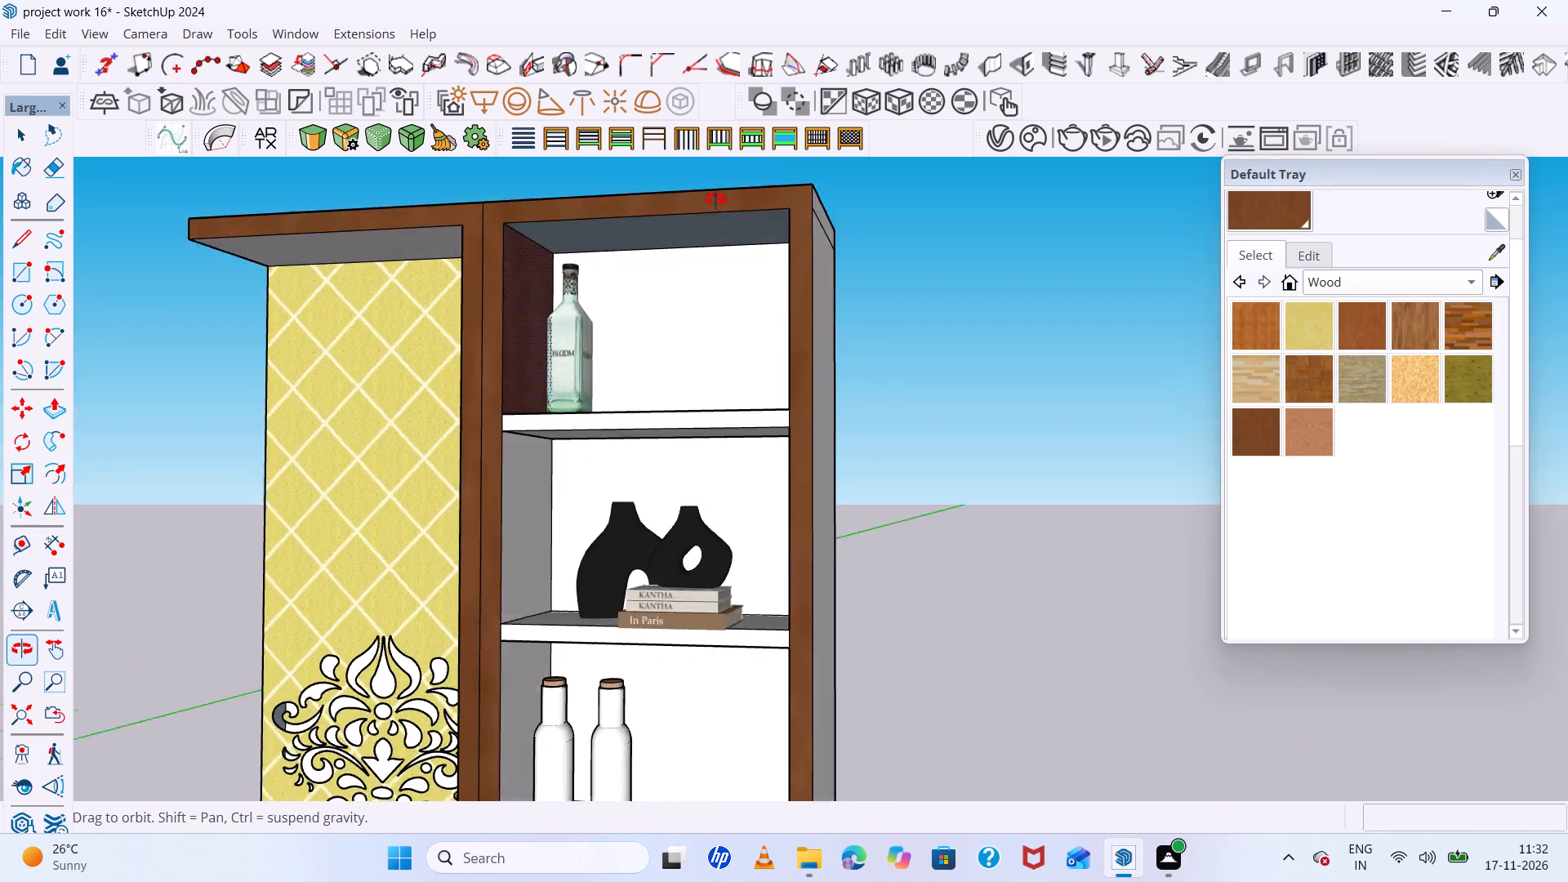
middle_drag(715, 199, 730, 178)
scroll(728, 188, up, 5)
double_click(732, 200)
scroll(731, 203, down, 4)
middle_drag(730, 208, 1024, 253)
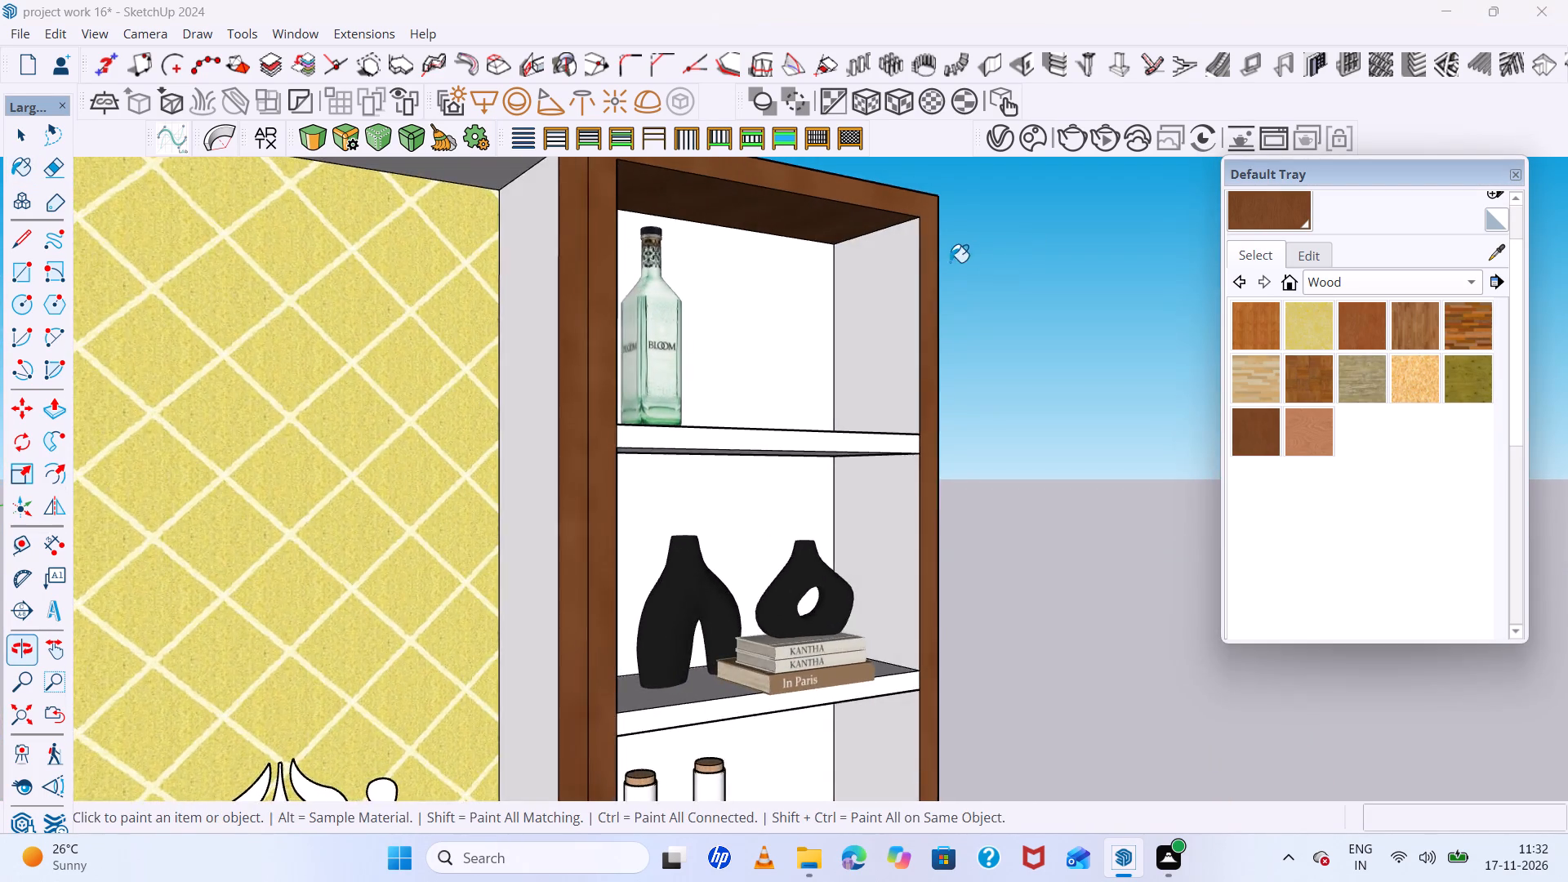
scroll(908, 274, up, 4)
click(878, 277)
scroll(825, 258, down, 13)
Paint the underside of the Buddha niche's top board and the niche's inner side wall with the dark brown wood.
middle_drag(876, 273, 637, 305)
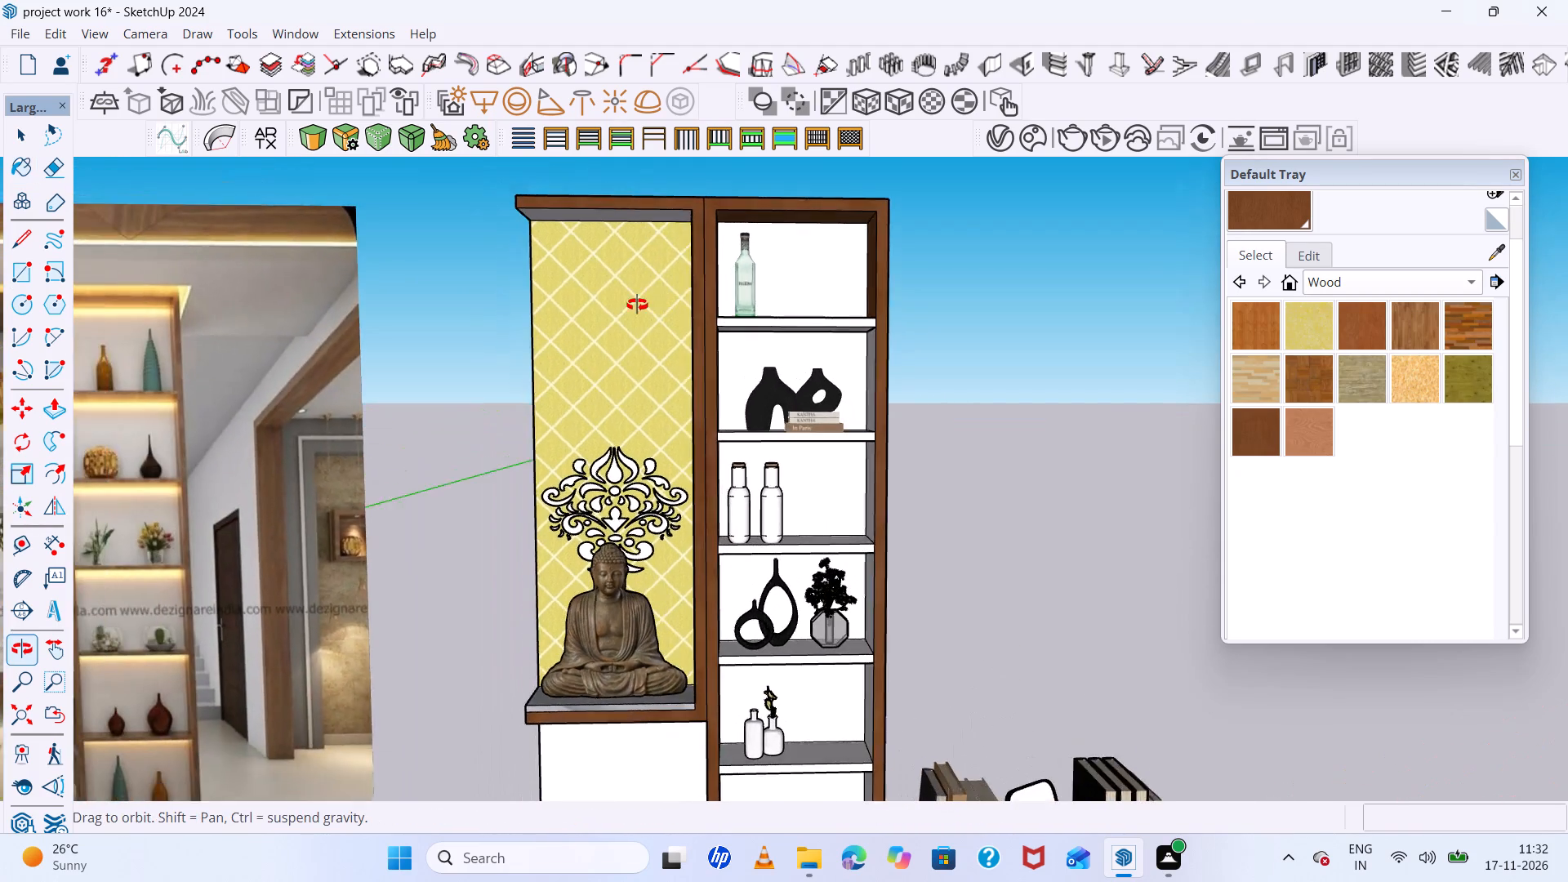
middle_drag(637, 305, 632, 305)
scroll(760, 285, down, 10)
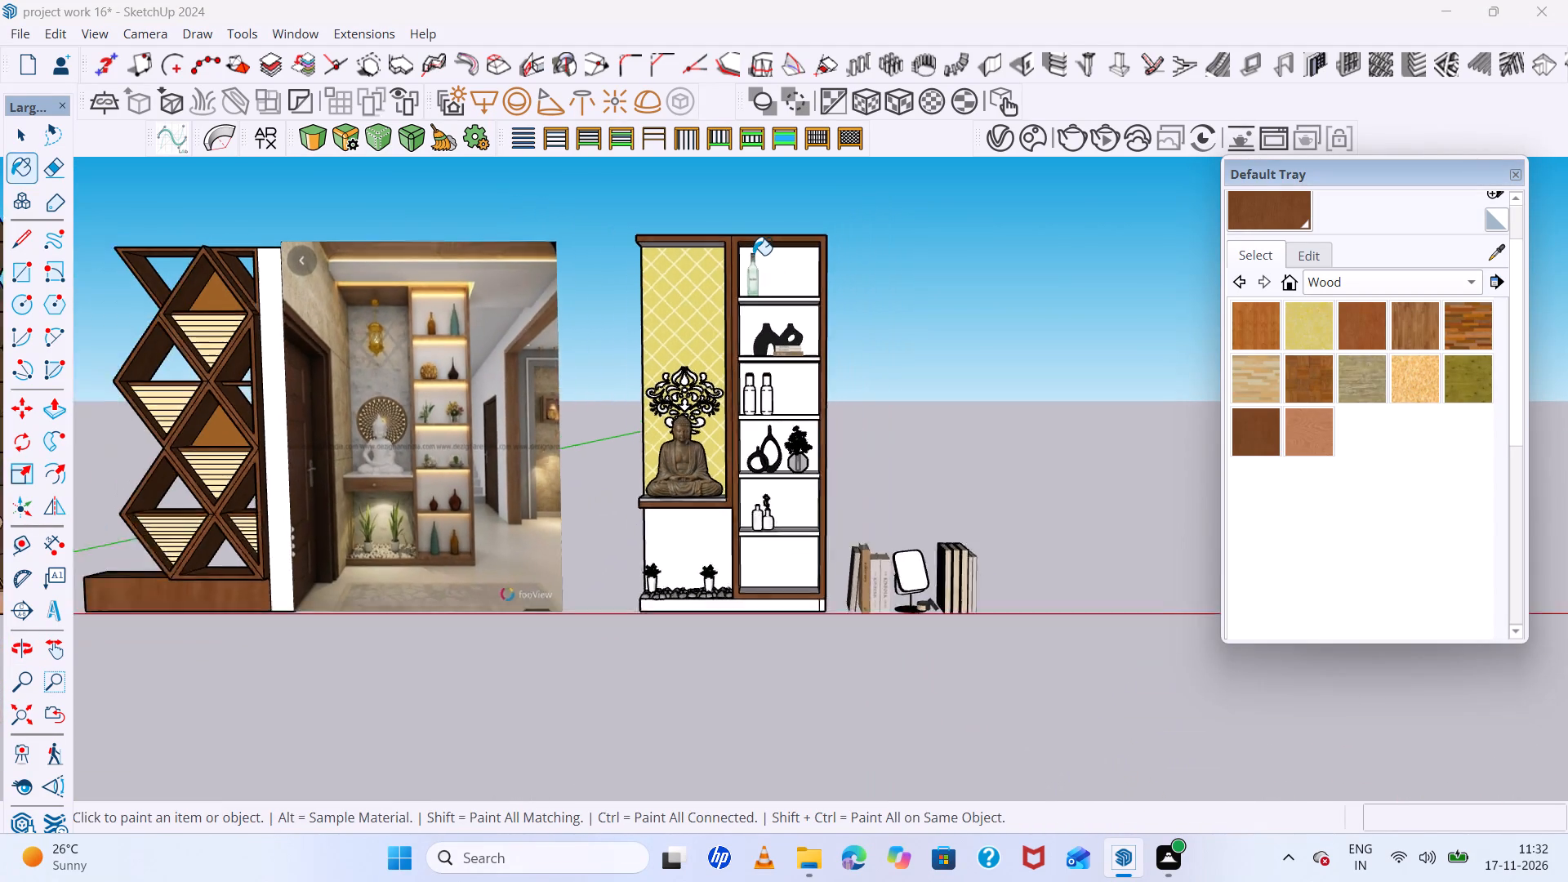
scroll(753, 255, down, 1)
scroll(752, 248, up, 3)
scroll(1000, 132, up, 6)
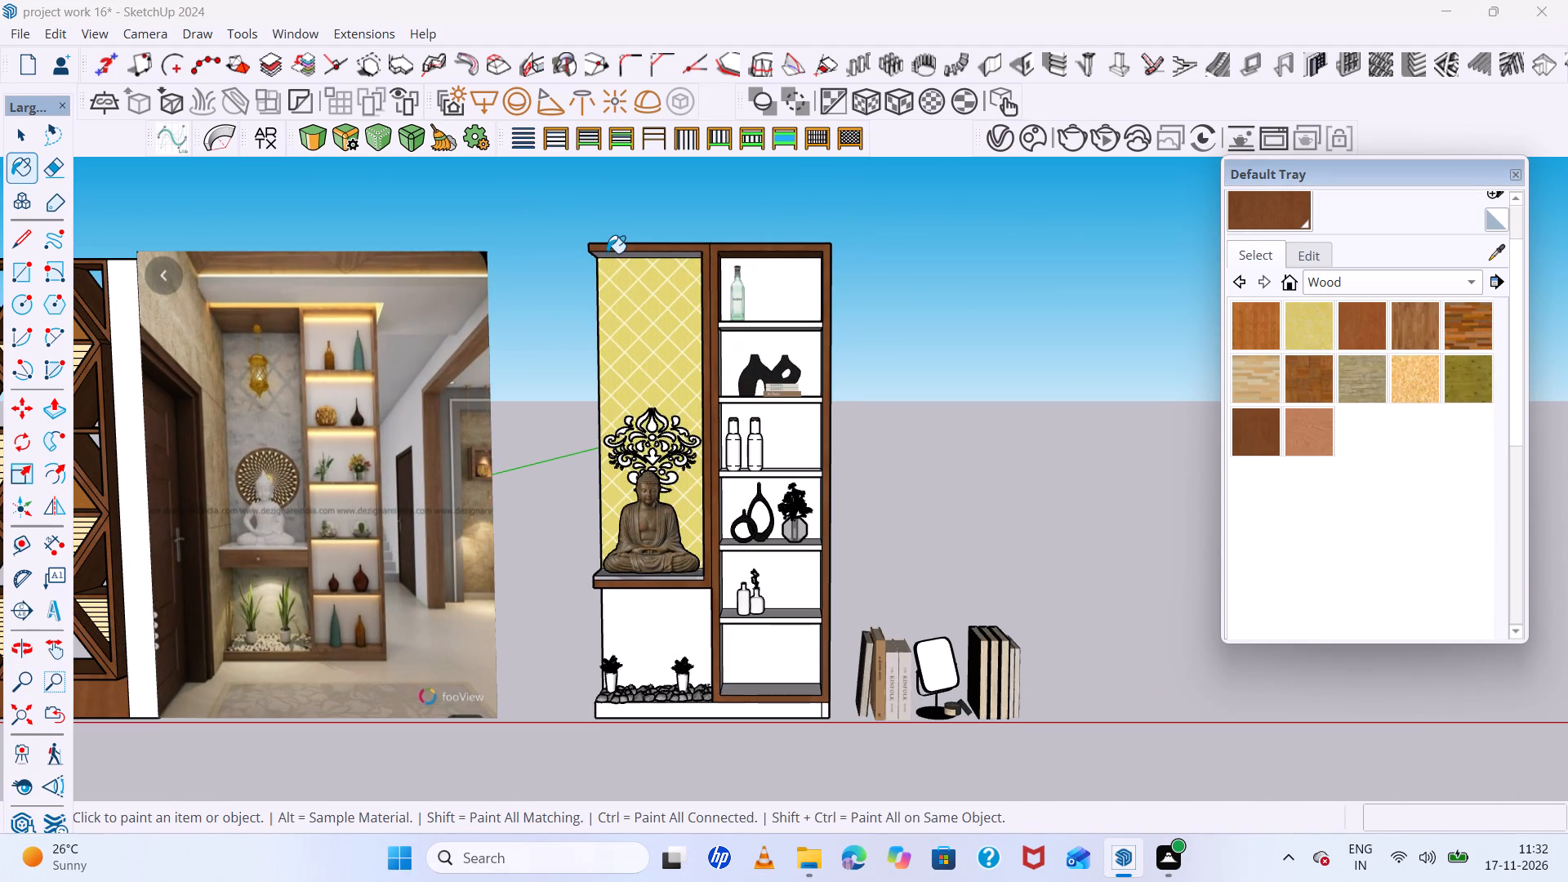
scroll(607, 253, up, 9)
middle_drag(647, 265, 657, 198)
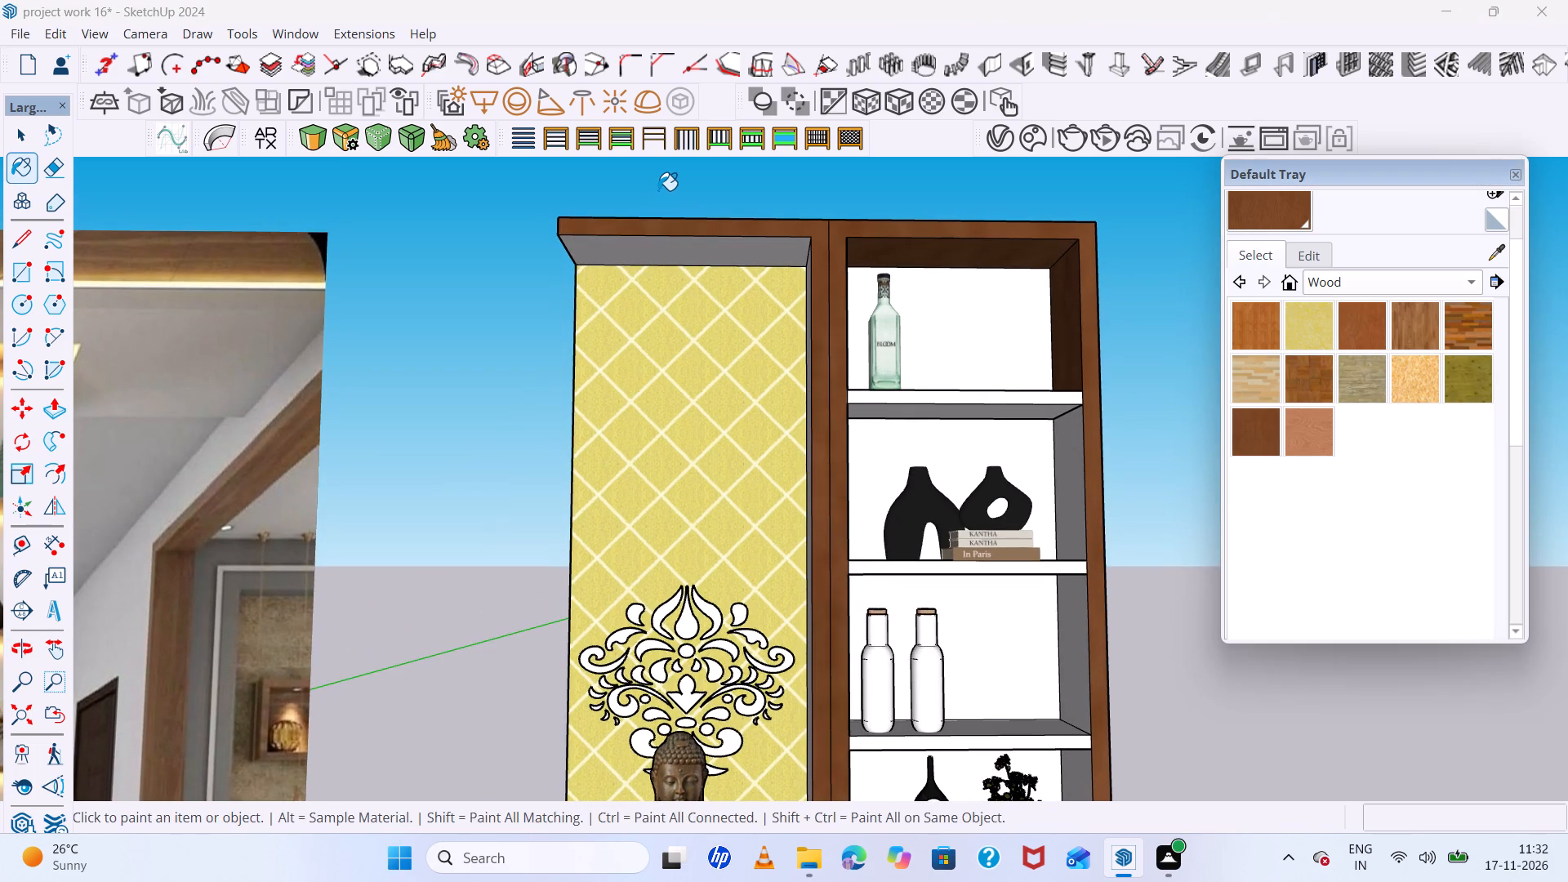
scroll(640, 207, up, 4)
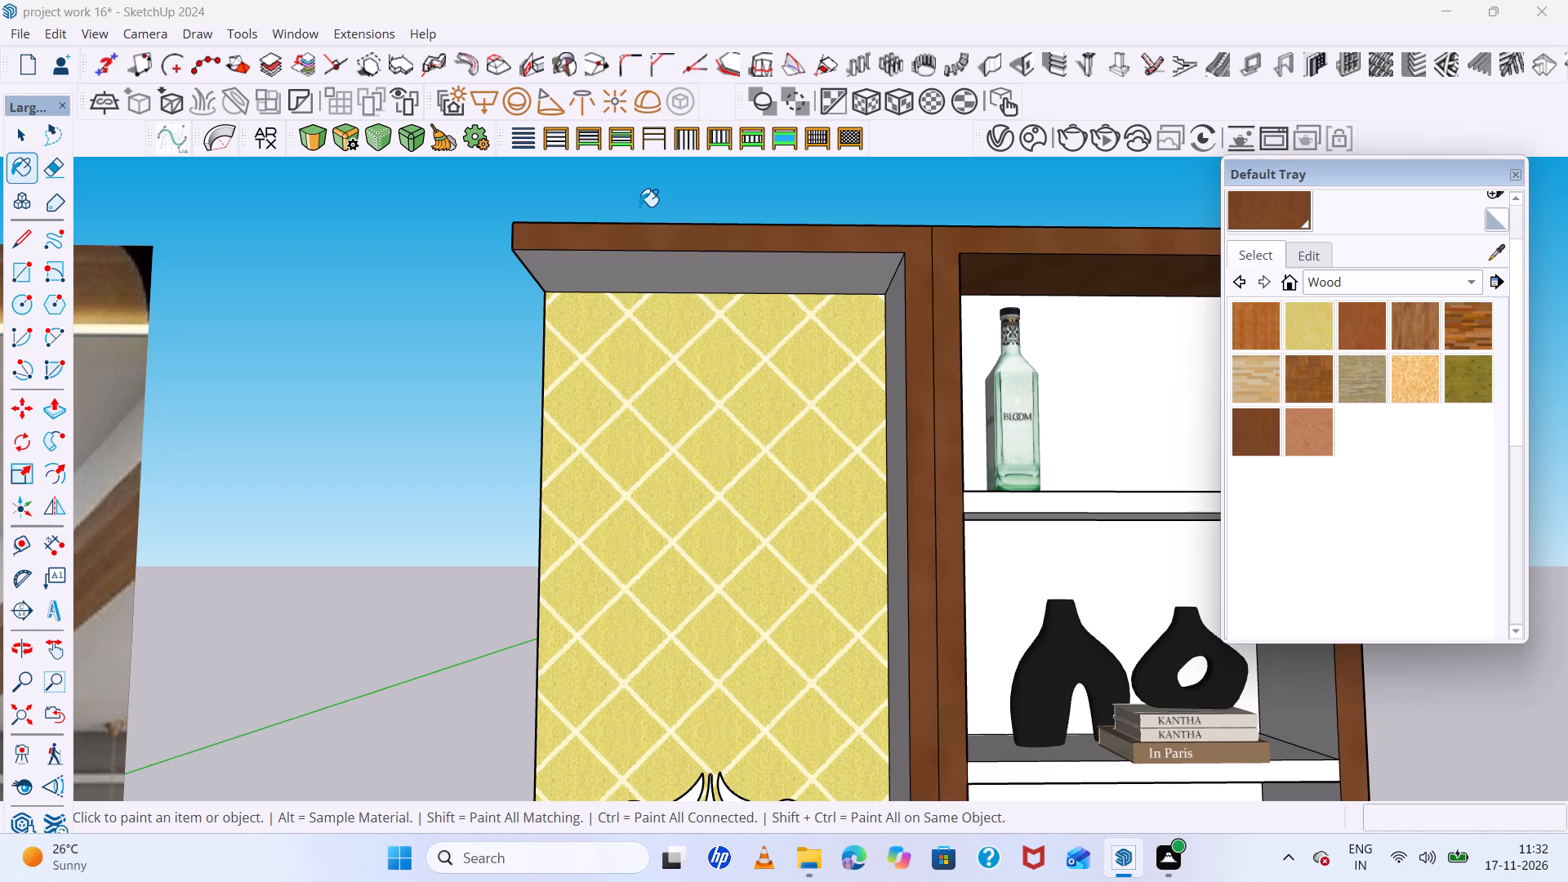
scroll(713, 278, down, 4)
middle_drag(756, 293, 759, 287)
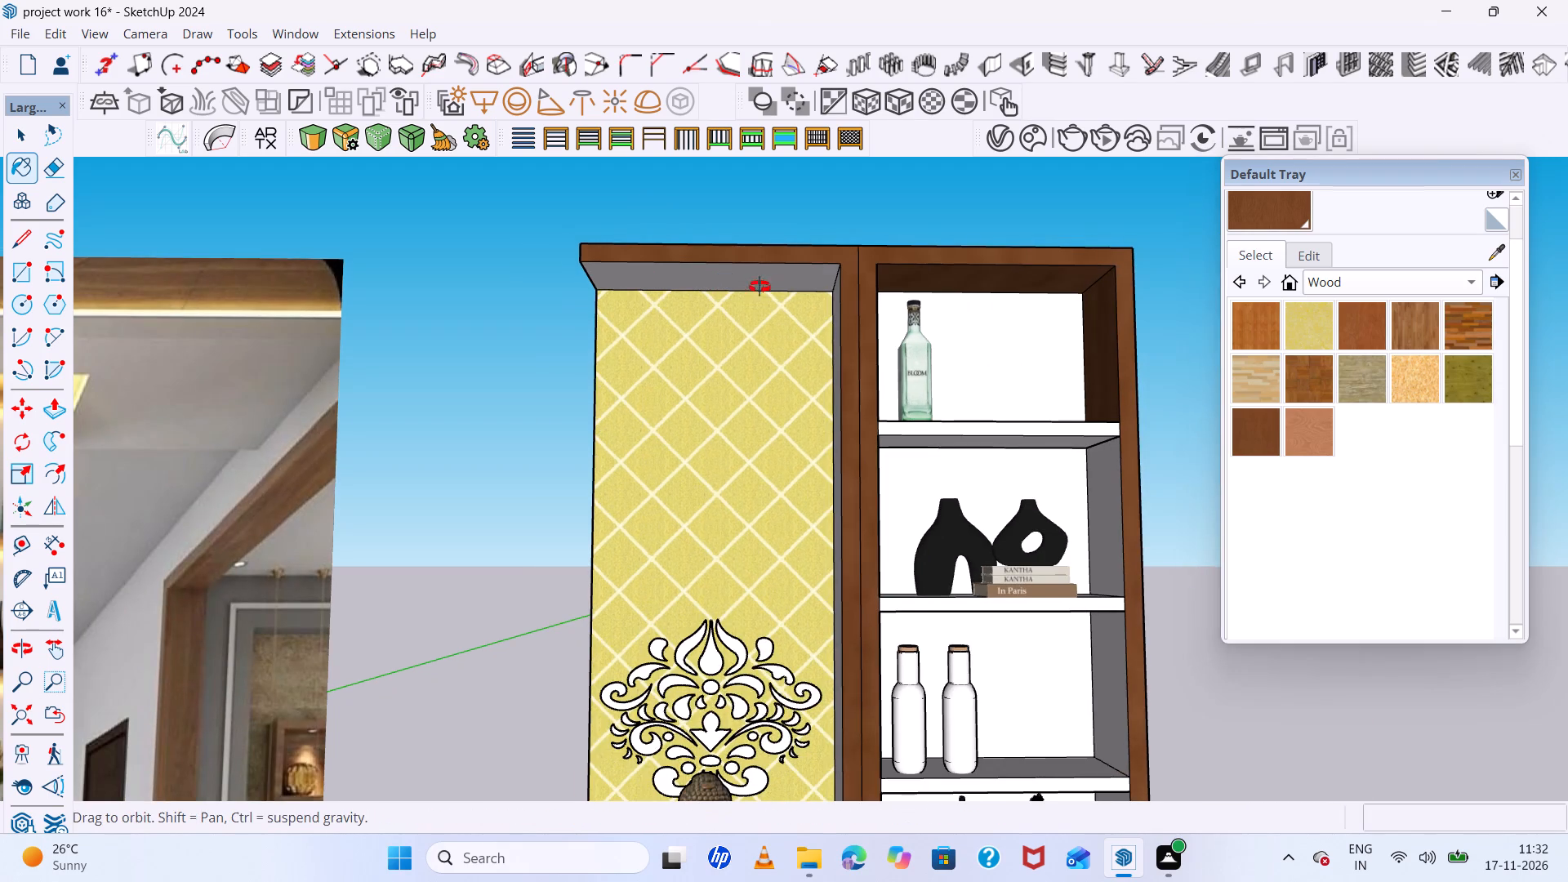
middle_drag(759, 287, 768, 258)
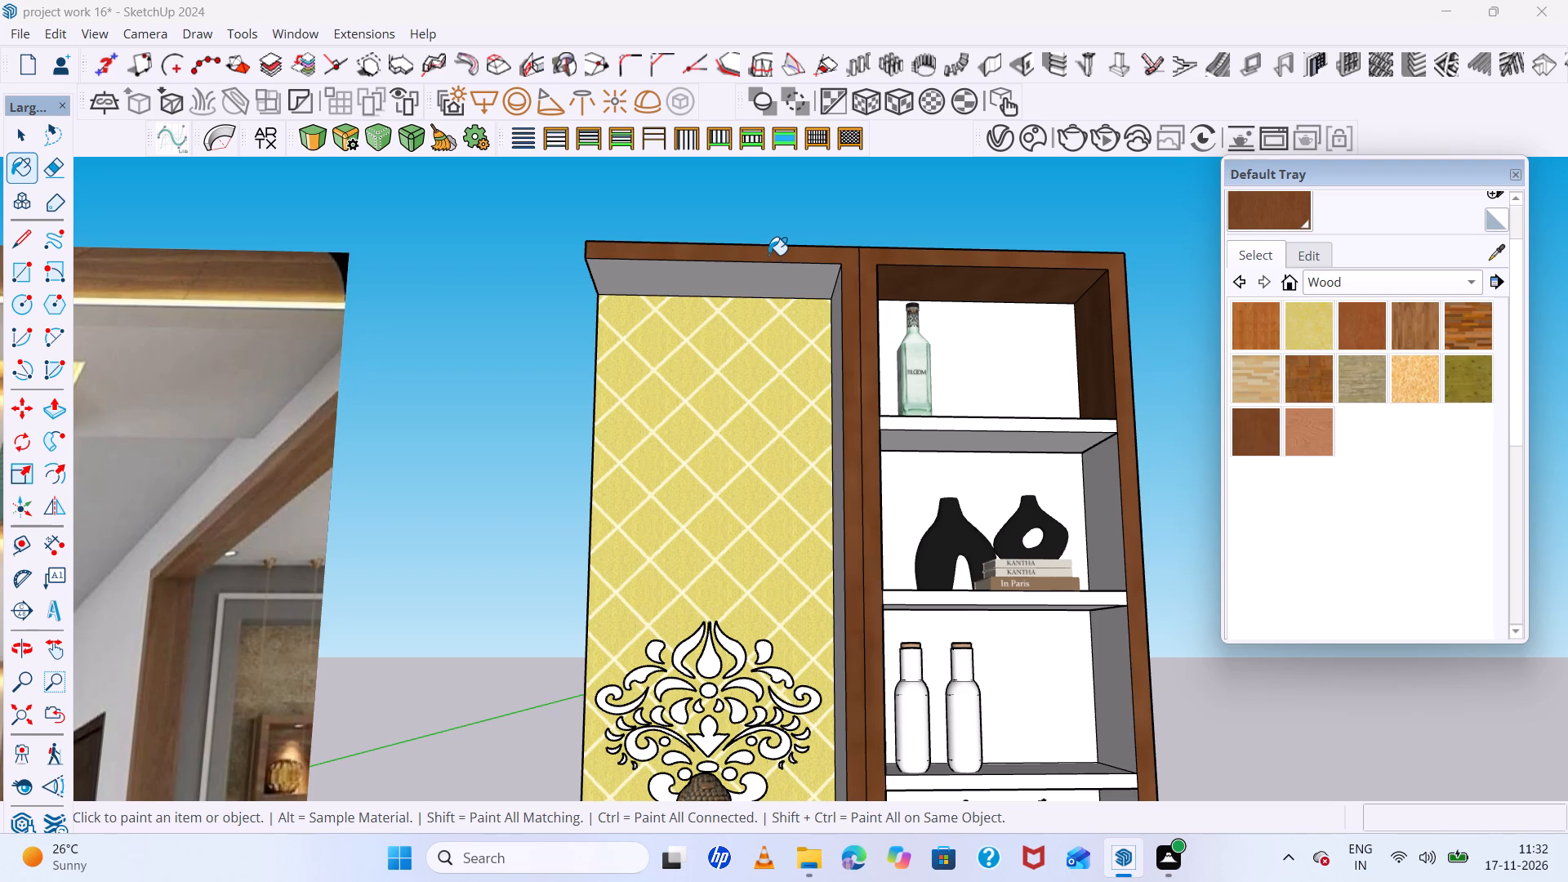
scroll(649, 388, down, 6)
scroll(735, 347, up, 6)
middle_drag(739, 337, 743, 294)
scroll(731, 296, up, 5)
click(720, 305)
scroll(719, 308, up, 5)
middle_drag(823, 376, 973, 419)
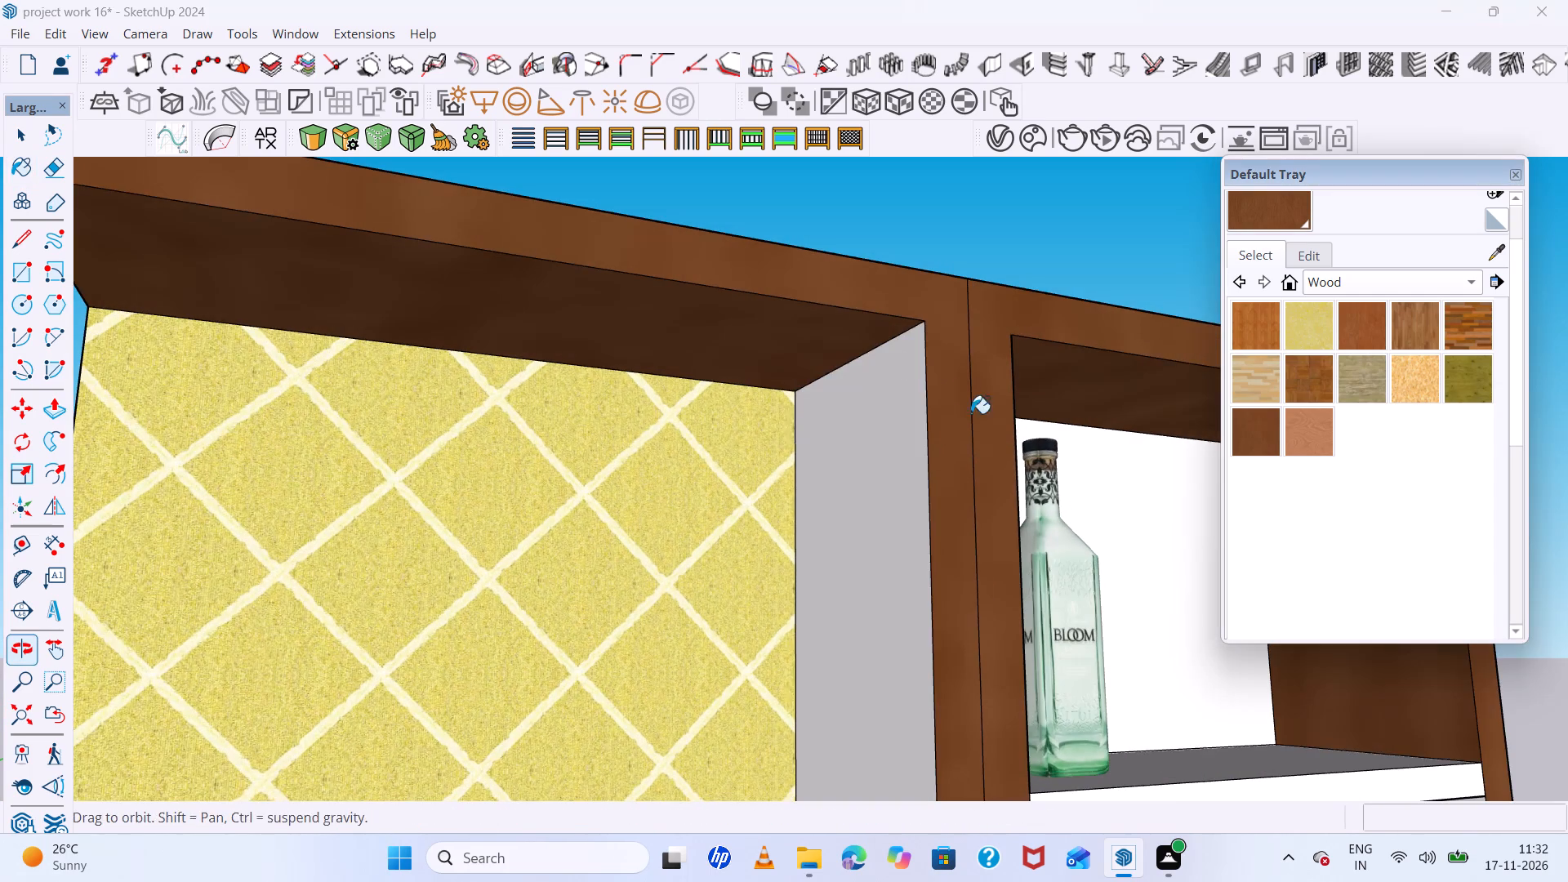
click(897, 377)
Paint the outer end of the niche's top board and the outer side edge of its back panel dark brown wood.
scroll(740, 348, down, 20)
scroll(569, 306, up, 4)
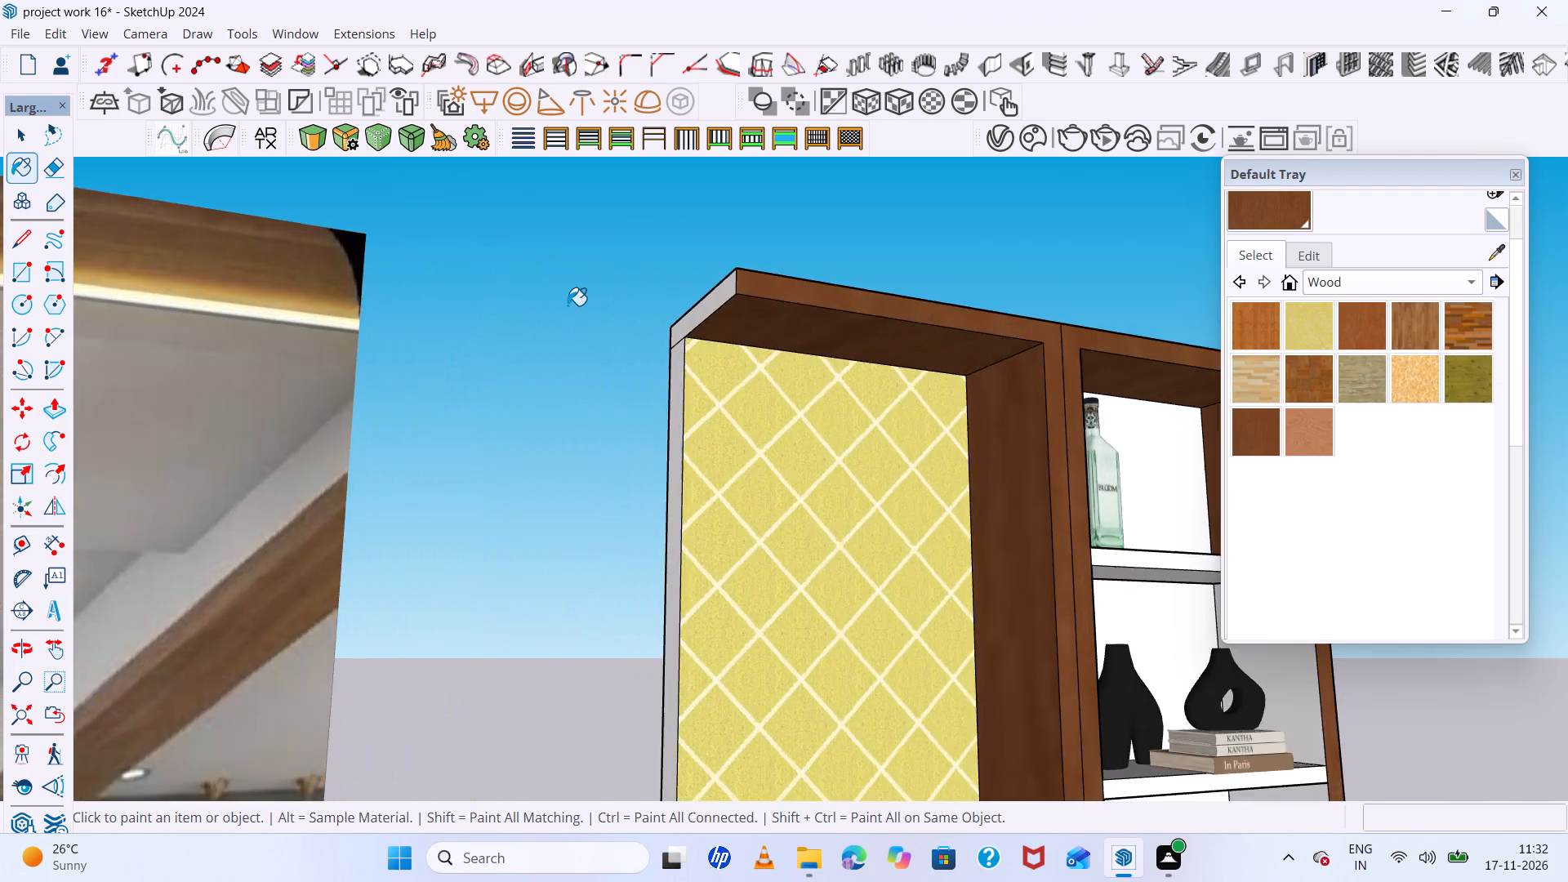
scroll(568, 305, up, 8)
scroll(766, 305, down, 11)
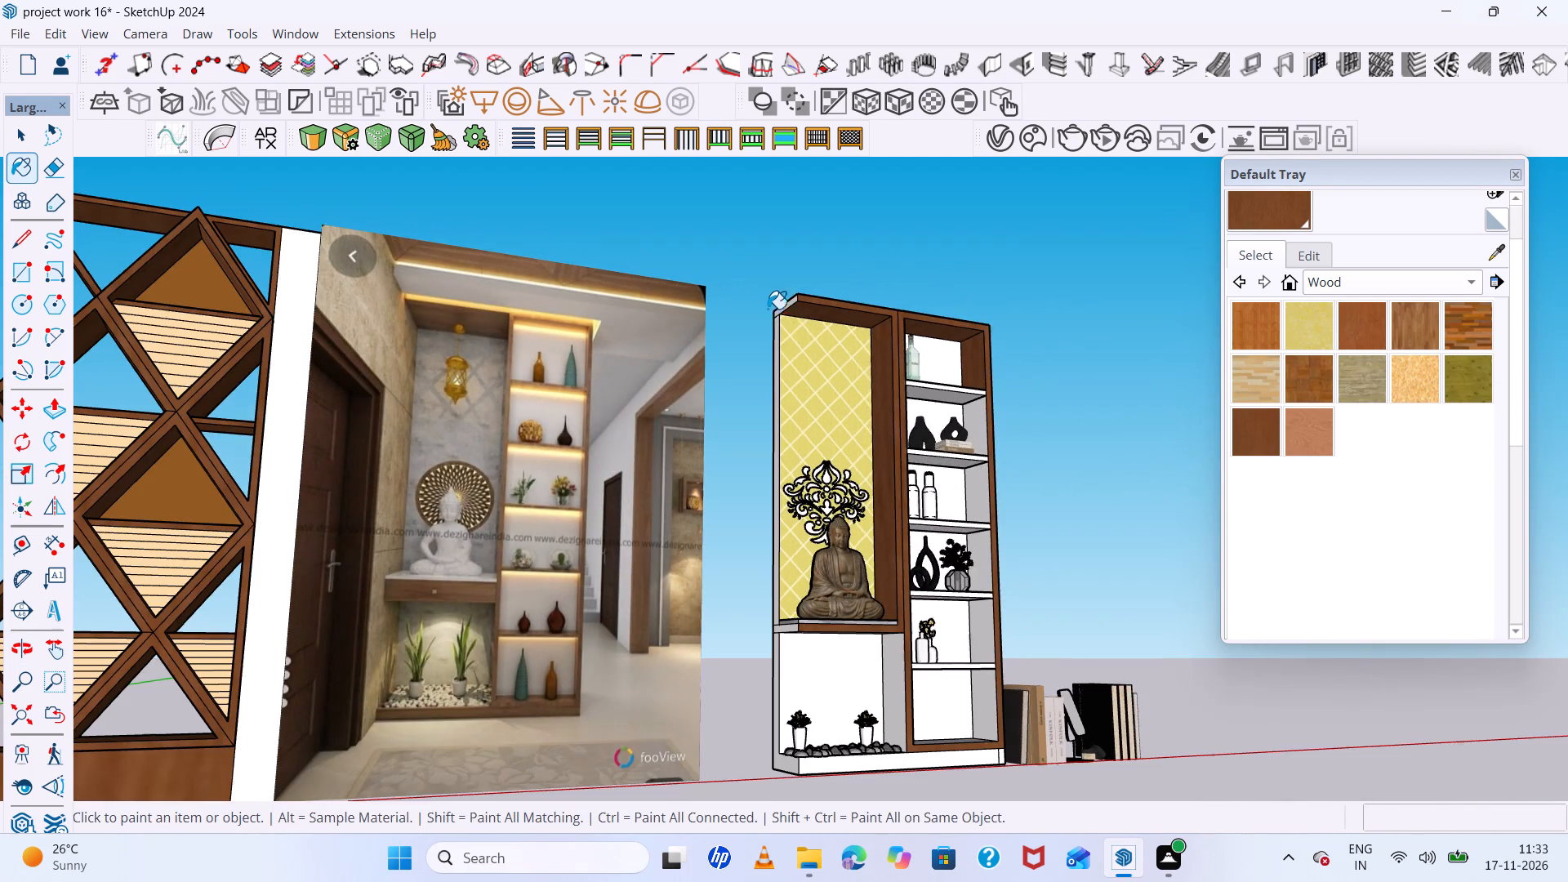
middle_drag(776, 315, 812, 340)
scroll(768, 317, up, 10)
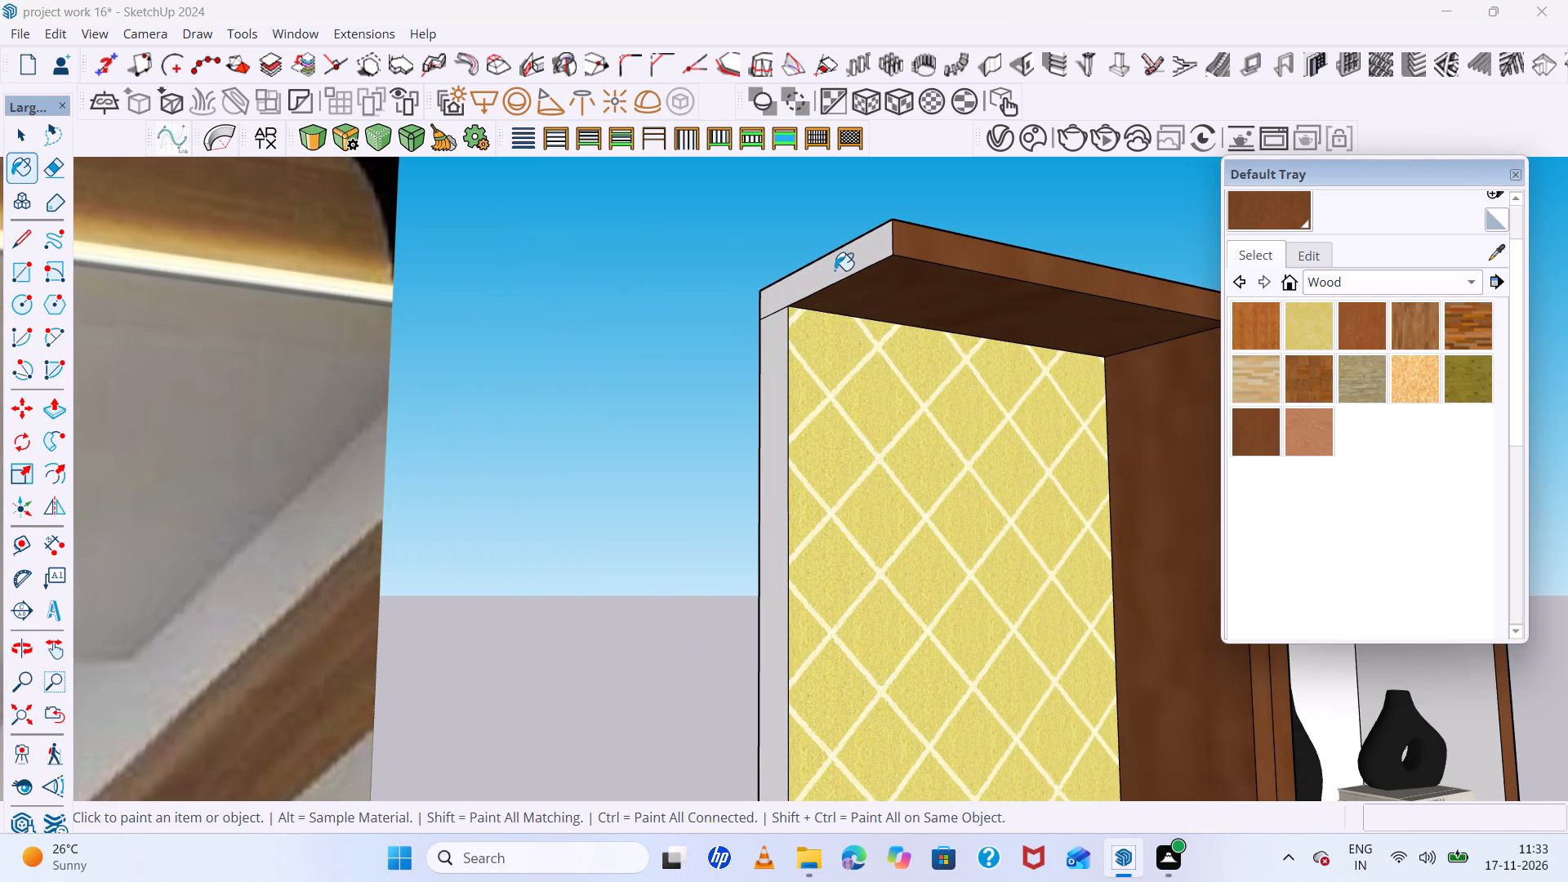
click(835, 270)
click(773, 331)
Examine the unit's lower shelves, Buddha ledge and planter base against the reference image.
scroll(750, 323, down, 14)
middle_drag(939, 504, 939, 506)
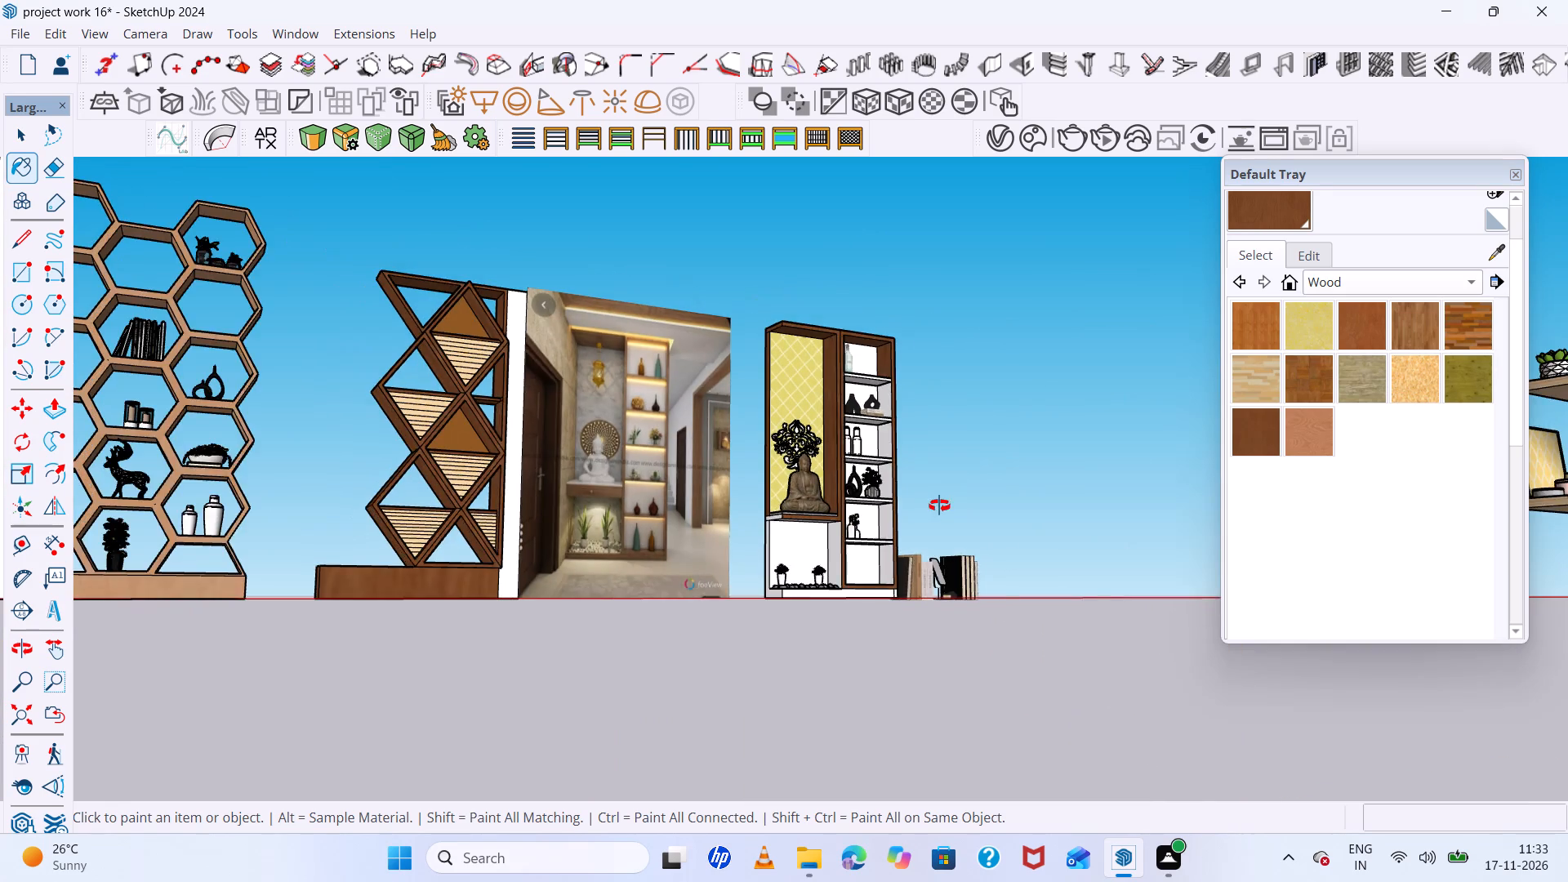
middle_drag(939, 506, 793, 559)
scroll(812, 531, up, 10)
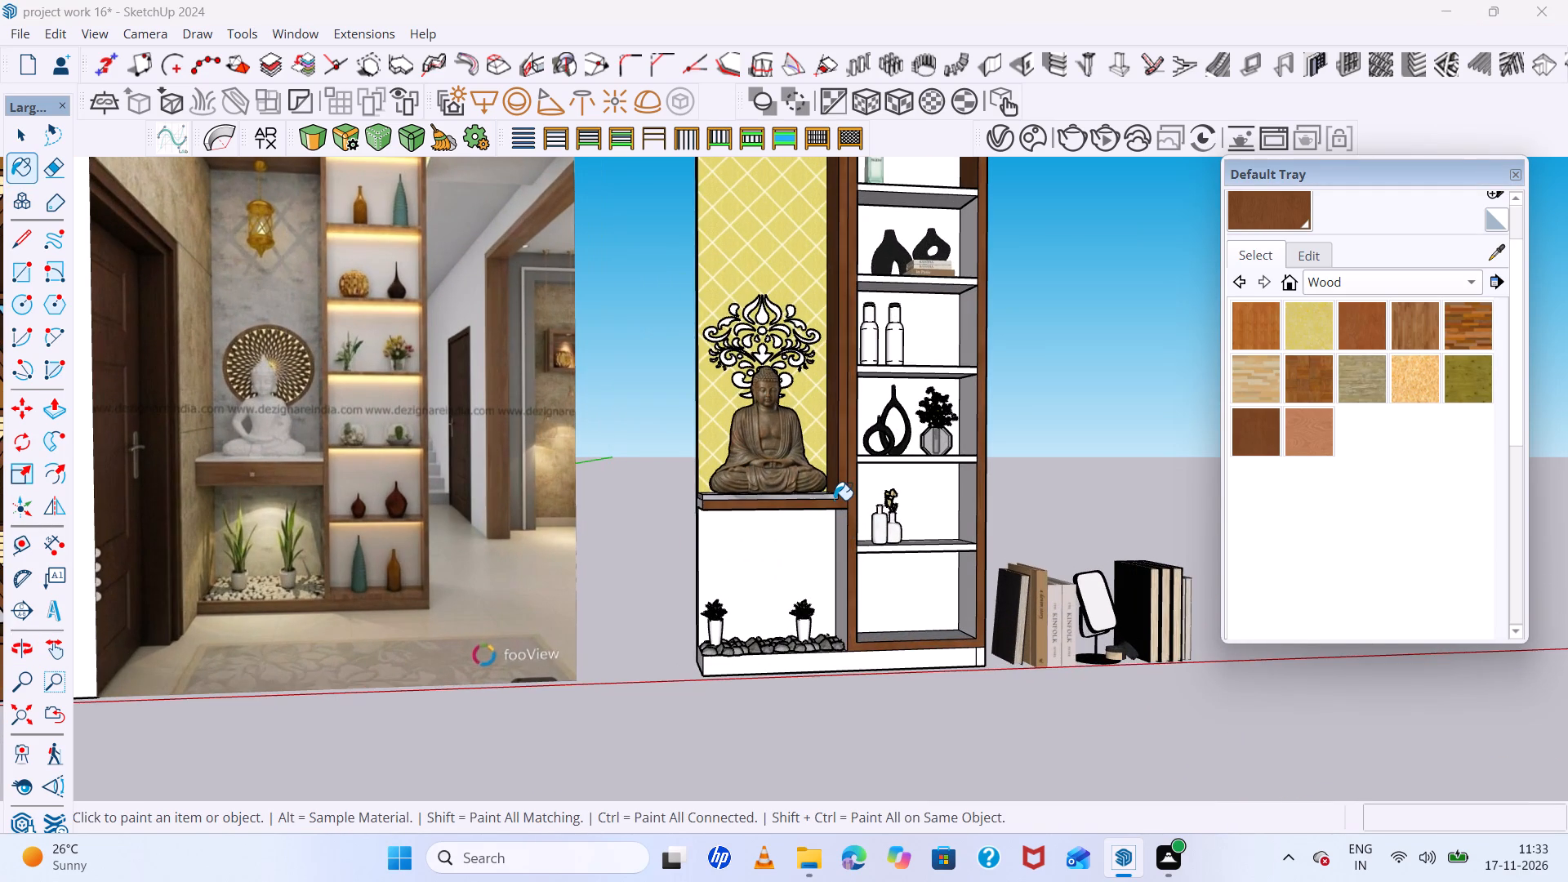
scroll(834, 500, up, 6)
scroll(834, 500, down, 4)
middle_drag(834, 500, 805, 620)
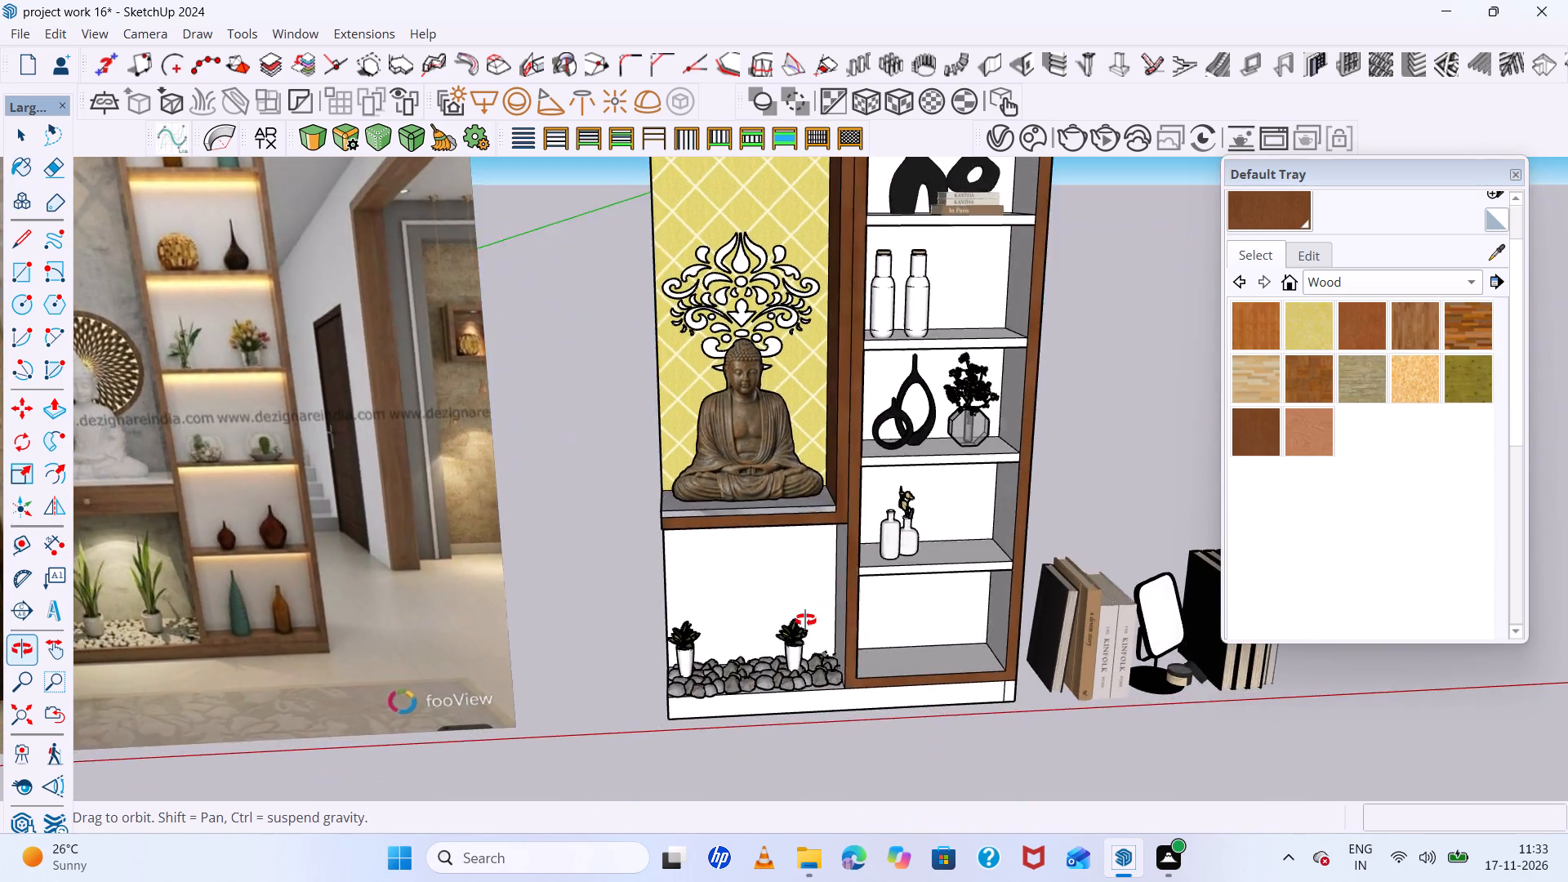
middle_drag(805, 620, 715, 480)
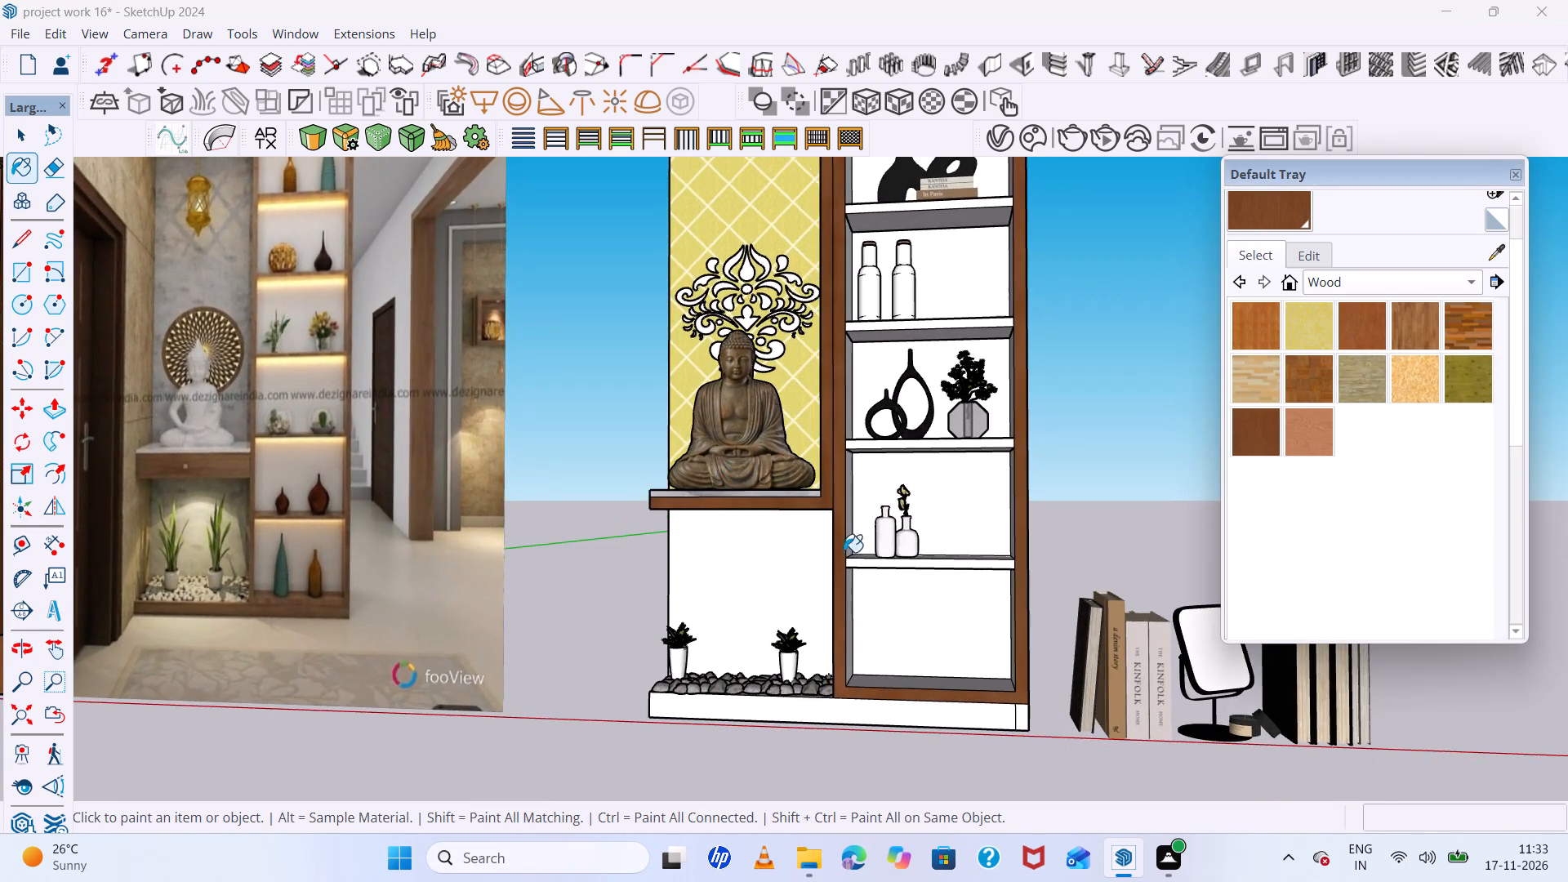
scroll(895, 637, up, 5)
middle_drag(895, 636, 843, 609)
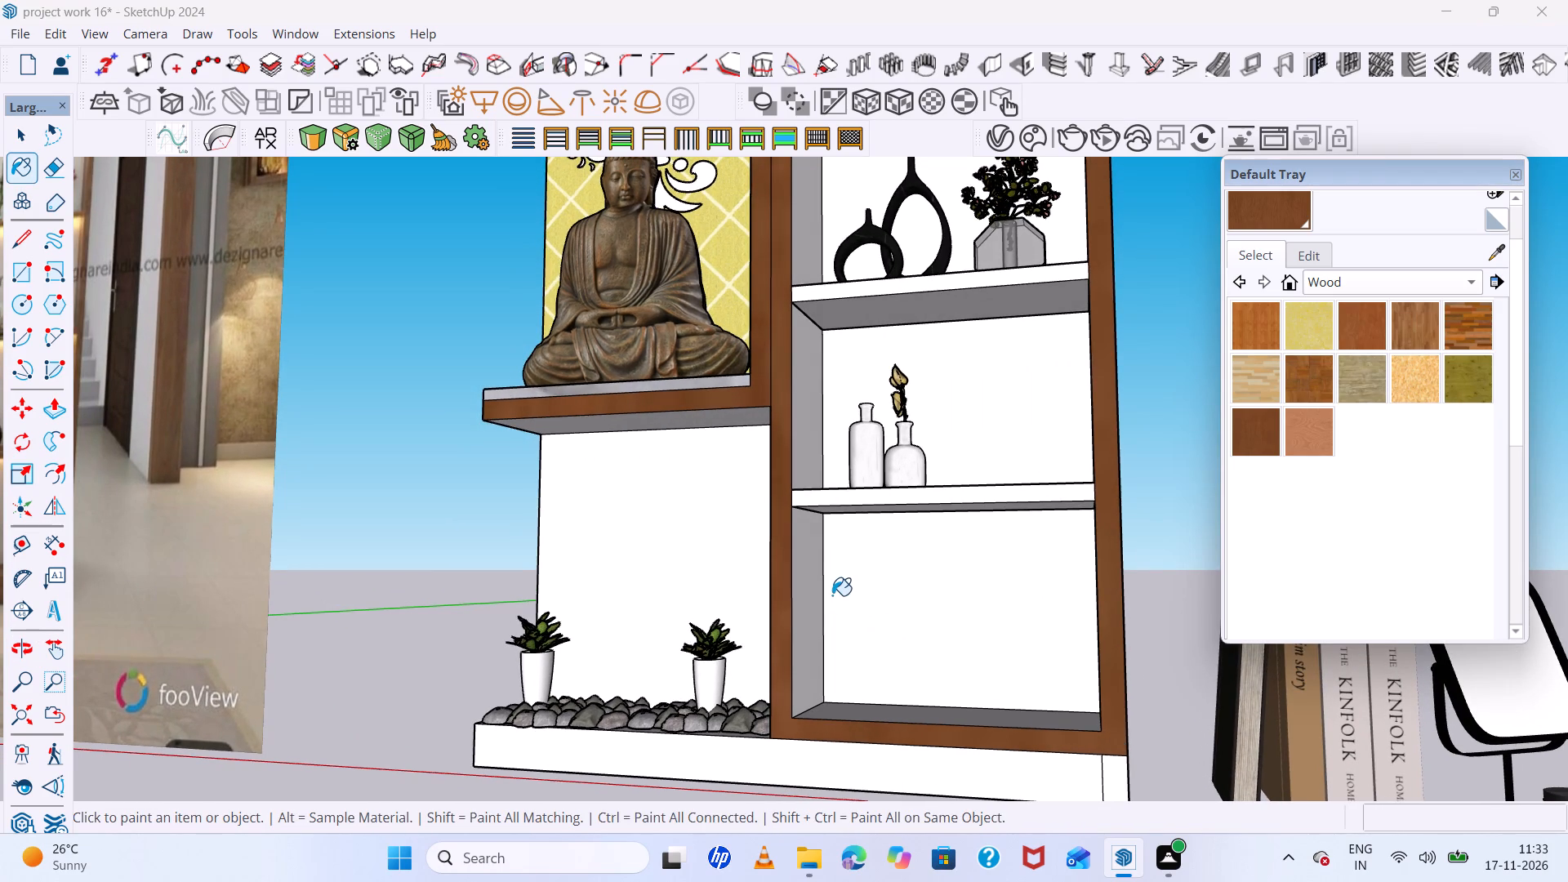
scroll(832, 595, up, 5)
scroll(832, 594, down, 5)
middle_drag(832, 594, 838, 574)
scroll(832, 594, up, 1)
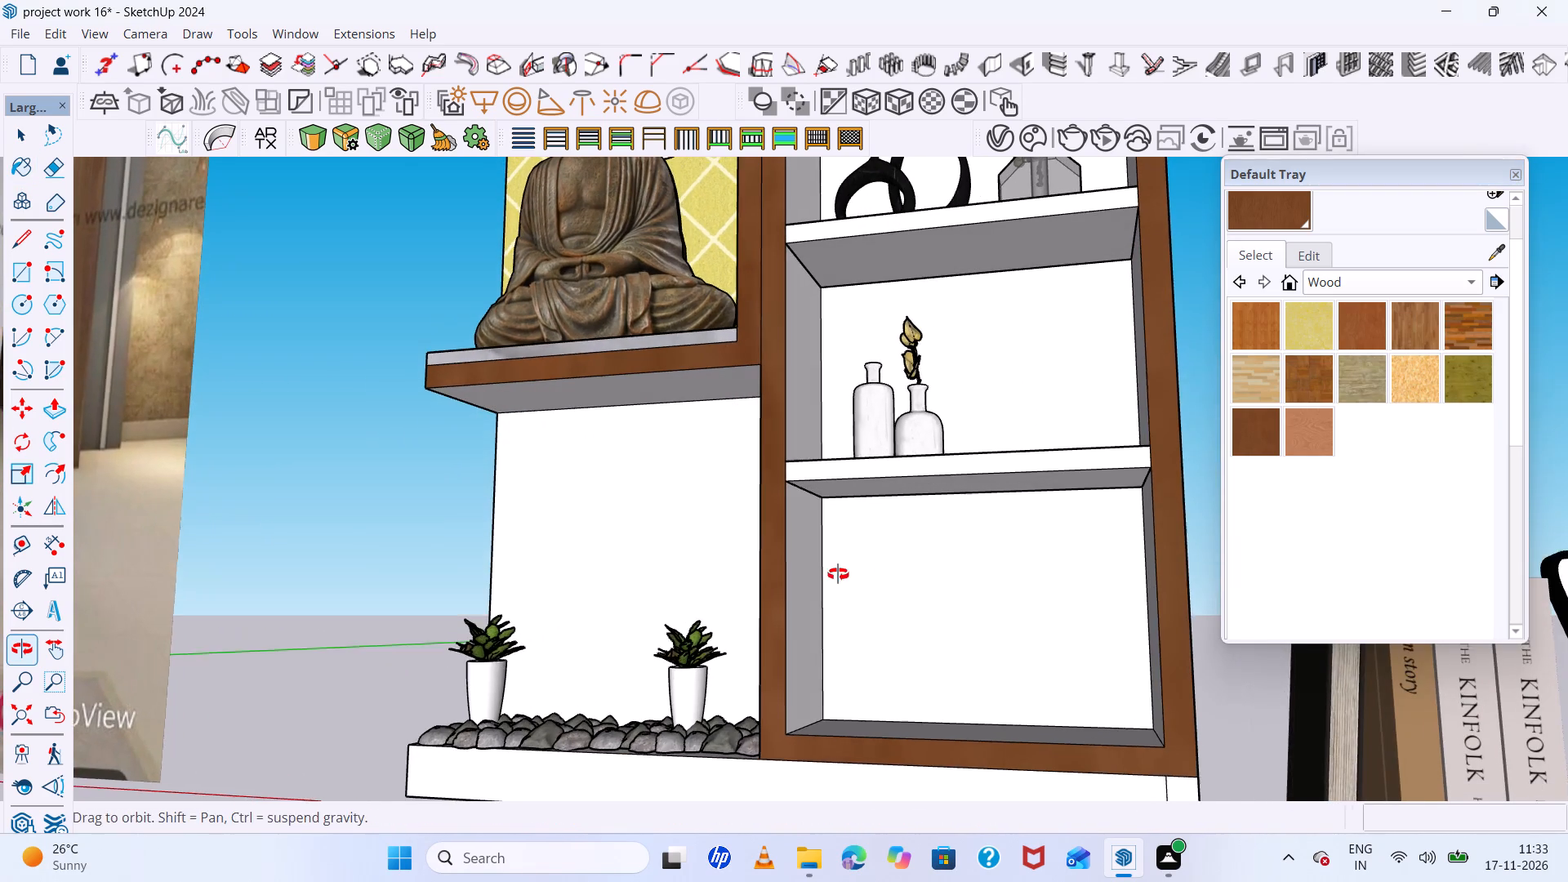
middle_drag(838, 574, 839, 572)
scroll(839, 572, down, 6)
middle_drag(839, 572, 861, 550)
scroll(861, 549, down, 6)
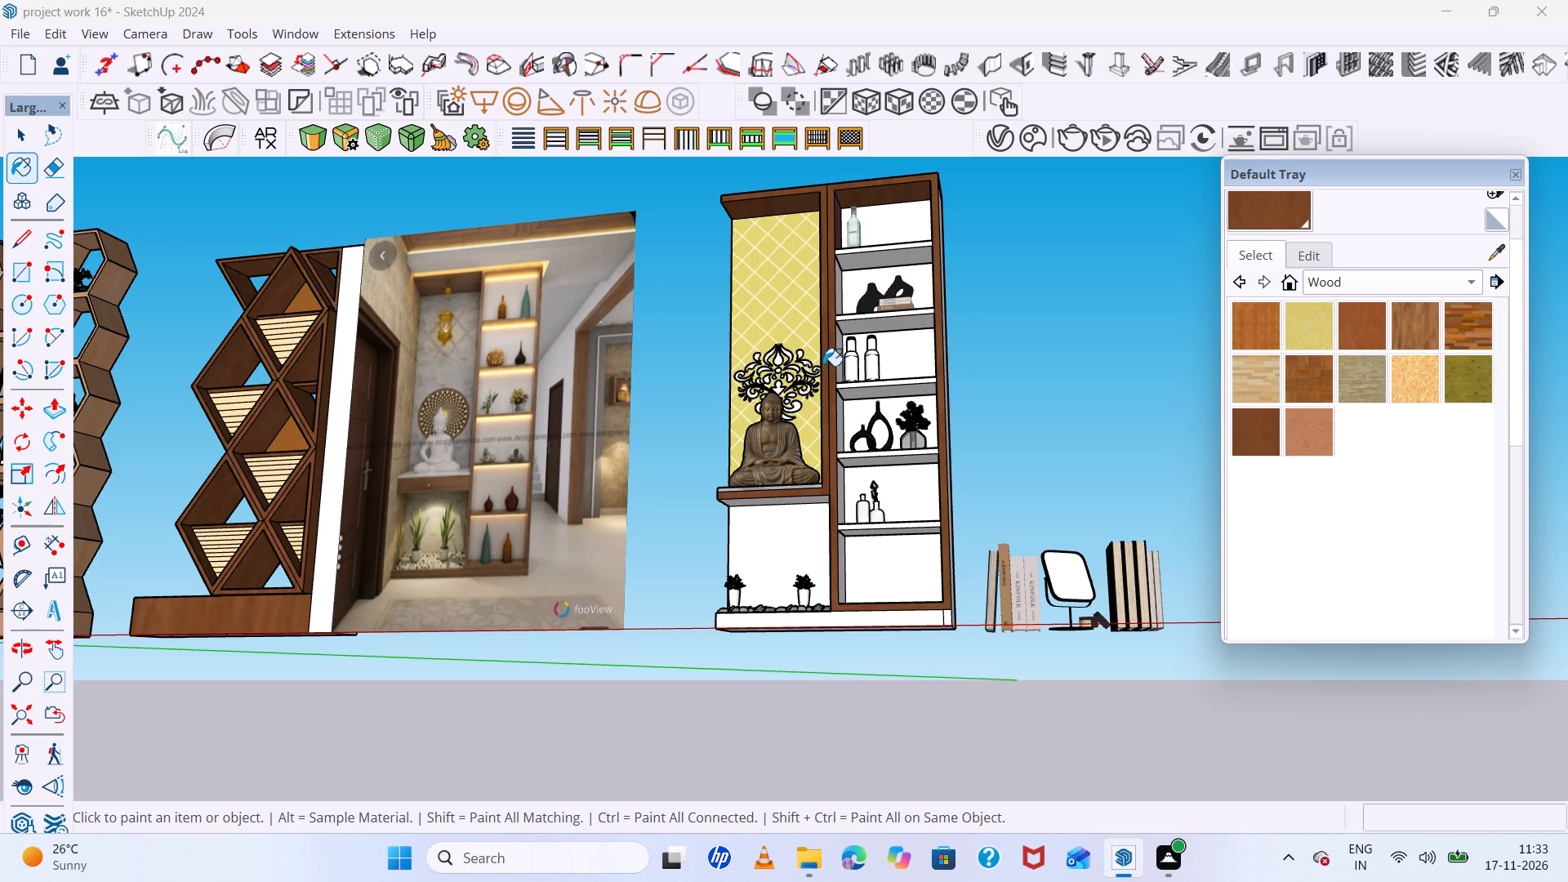
Paint the second compartment's inner side wall nearest the niche and the underside of the shelf above it dark brown wood.
scroll(878, 229, up, 6)
scroll(808, 302, up, 4)
scroll(808, 302, down, 4)
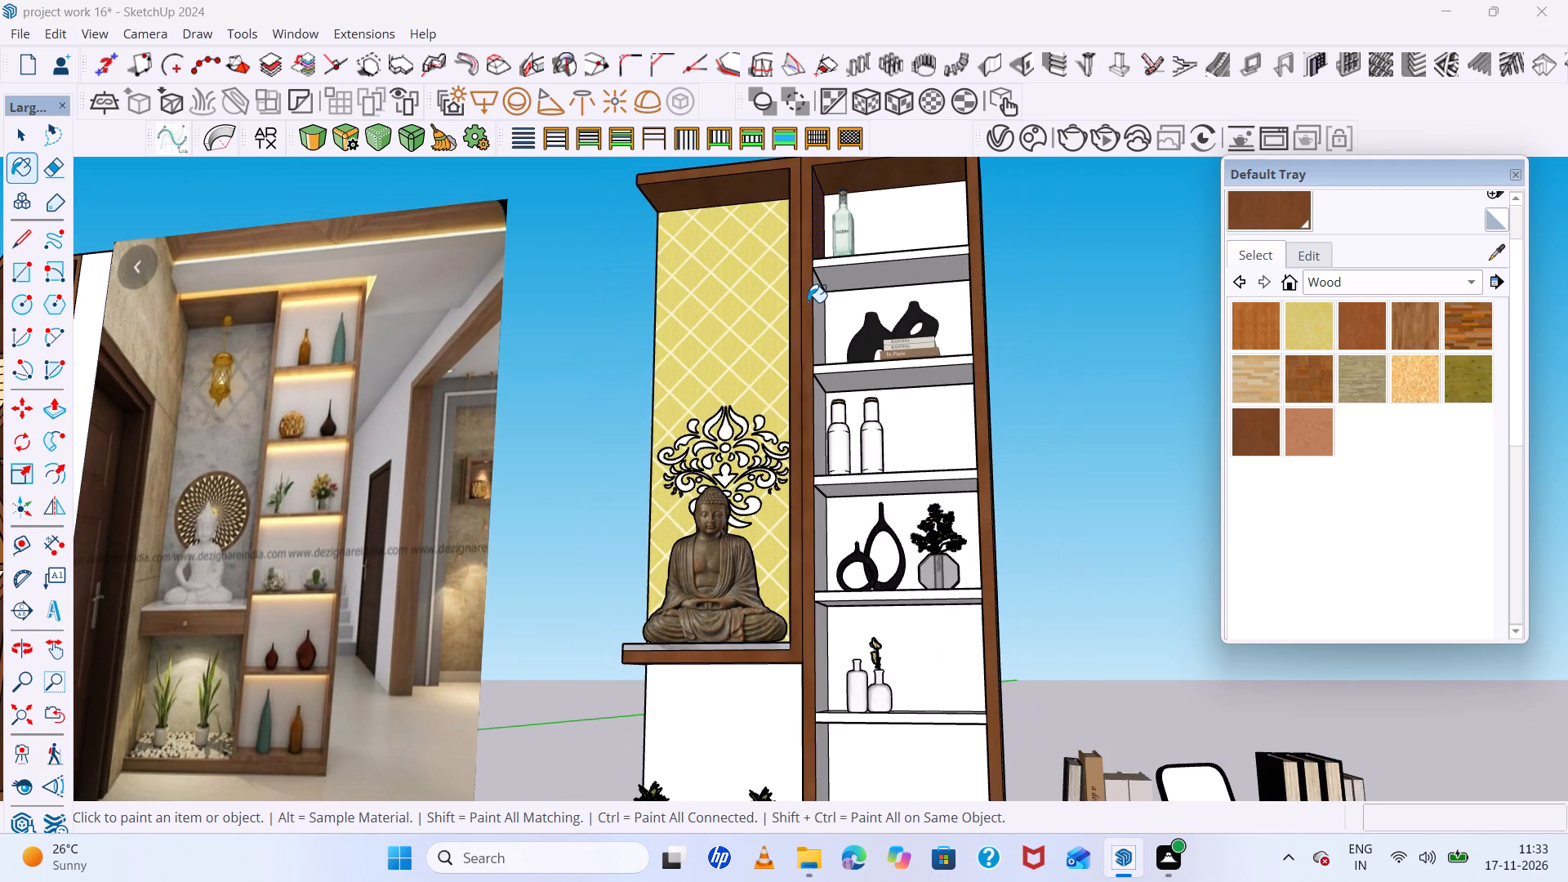
middle_drag(803, 307, 759, 341)
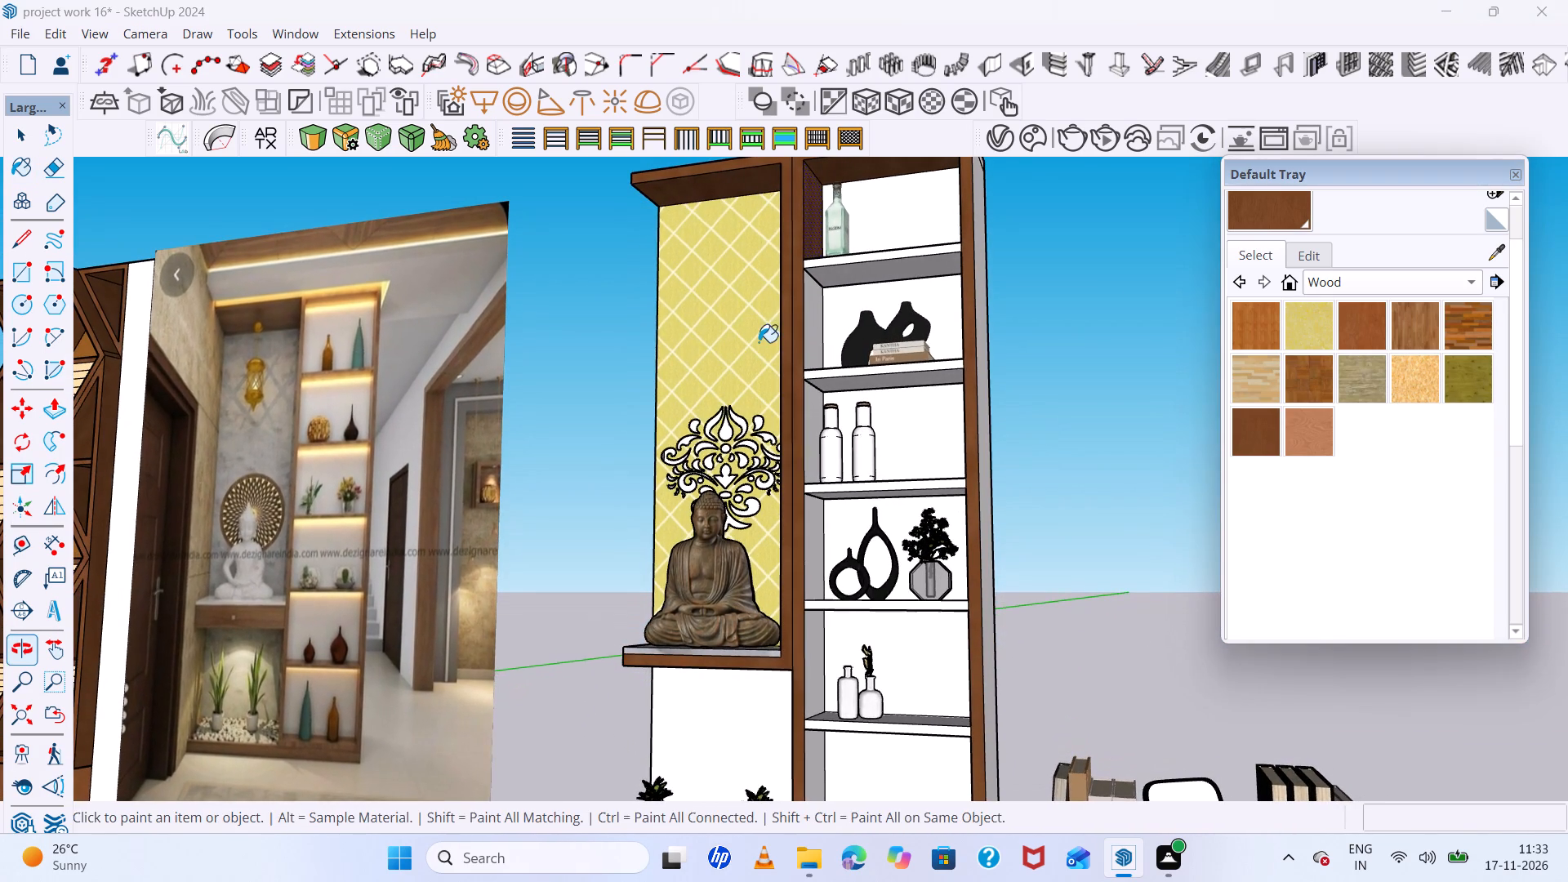
scroll(806, 332, up, 5)
click(813, 323)
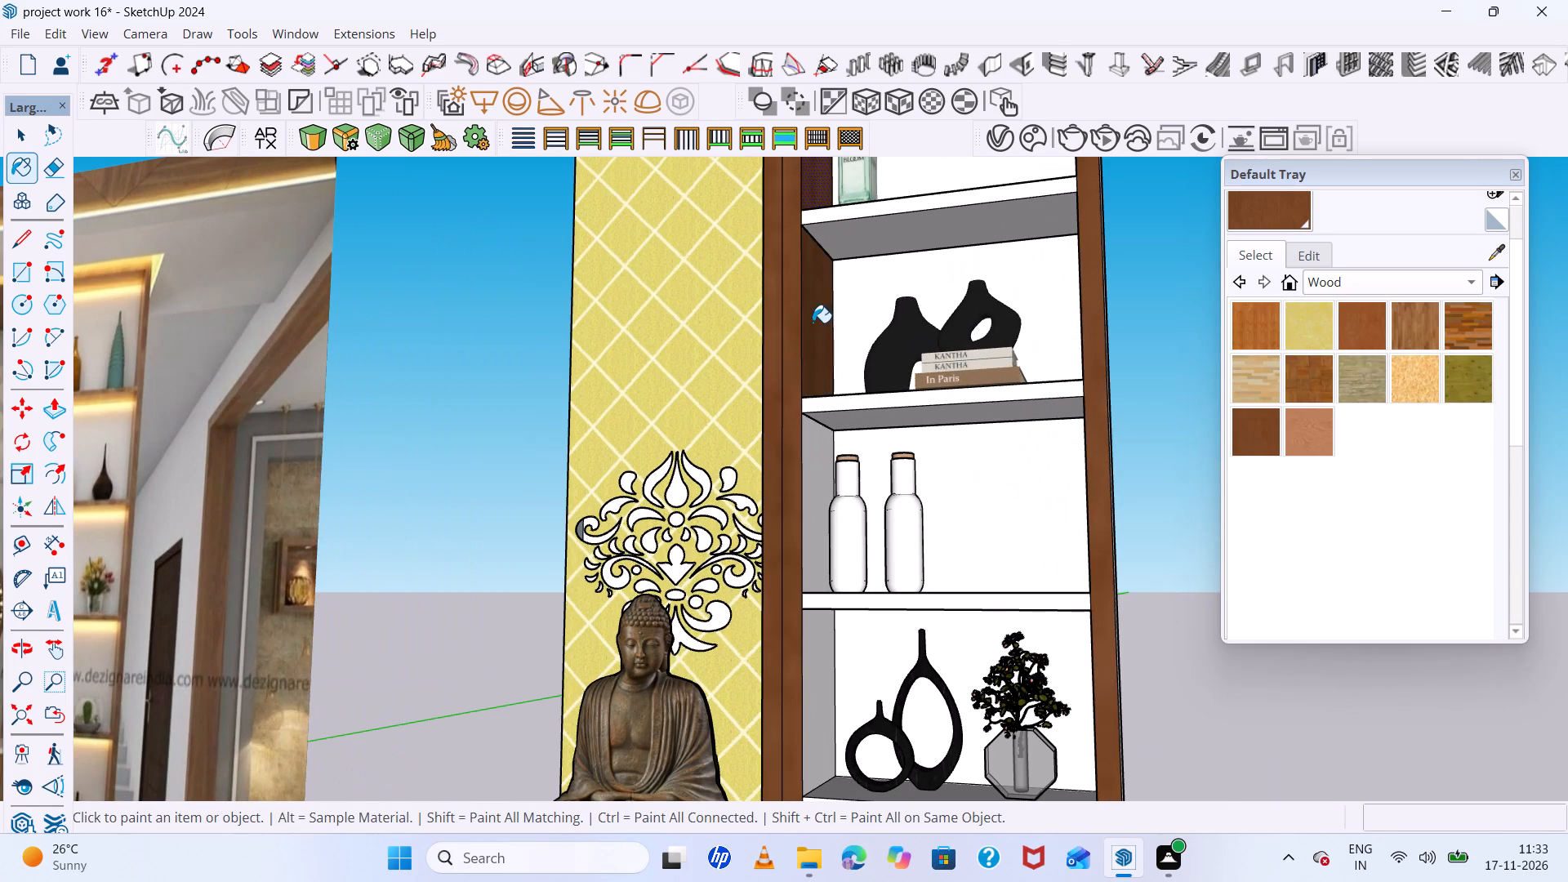
scroll(813, 323, down, 5)
middle_drag(841, 376, 938, 325)
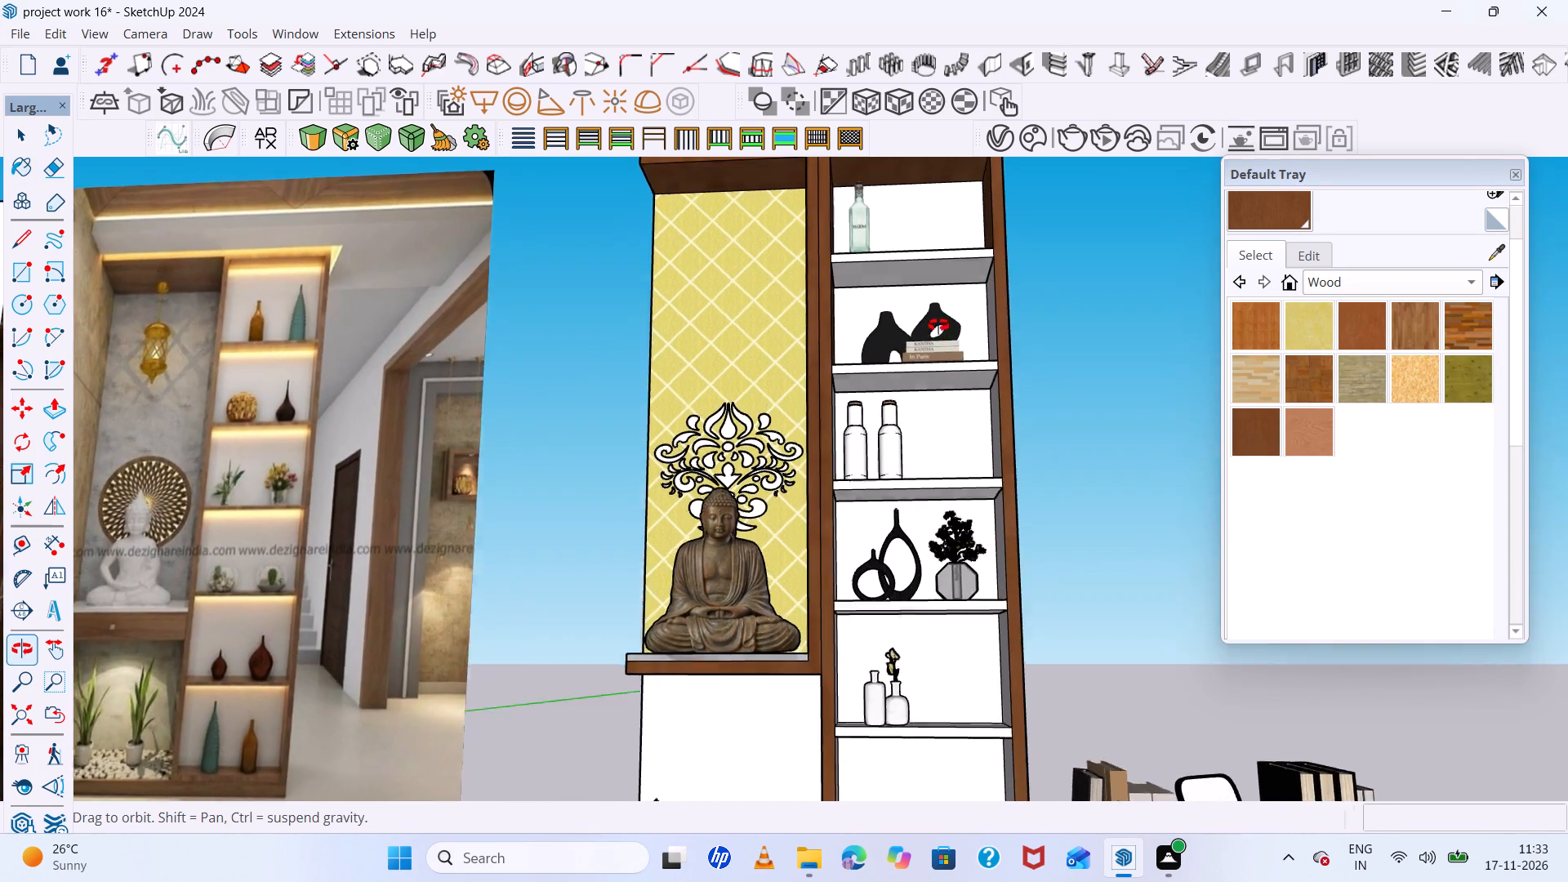
middle_drag(938, 325, 936, 248)
scroll(935, 260, up, 11)
click(932, 269)
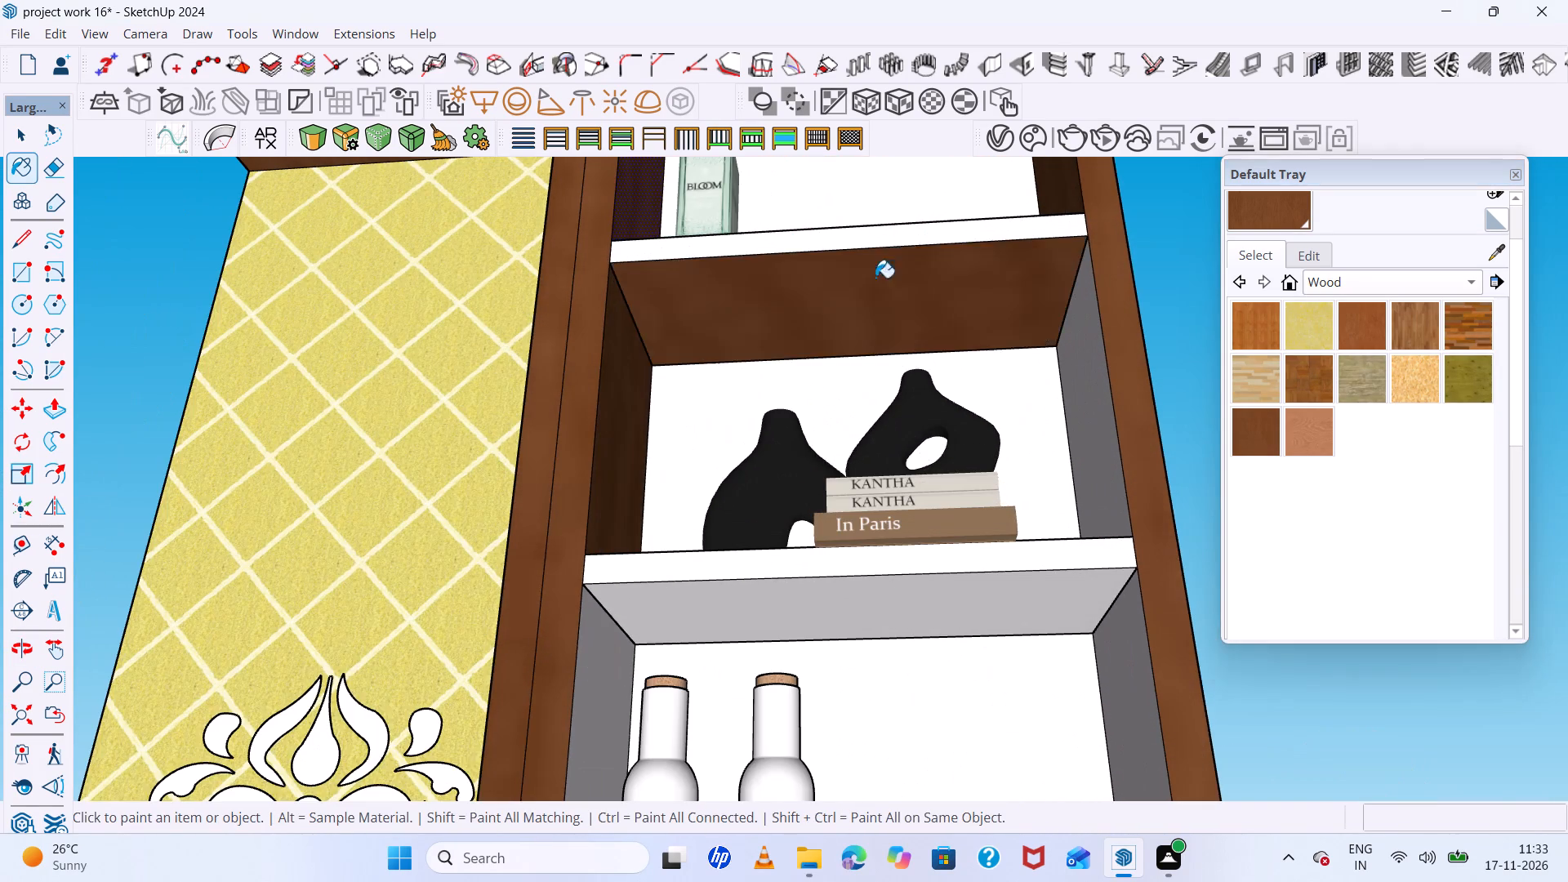
Paint the second compartment's inner side wall farthest from the niche with the dark brown wood.
scroll(826, 285, down, 4)
middle_drag(822, 285, 941, 342)
click(997, 332)
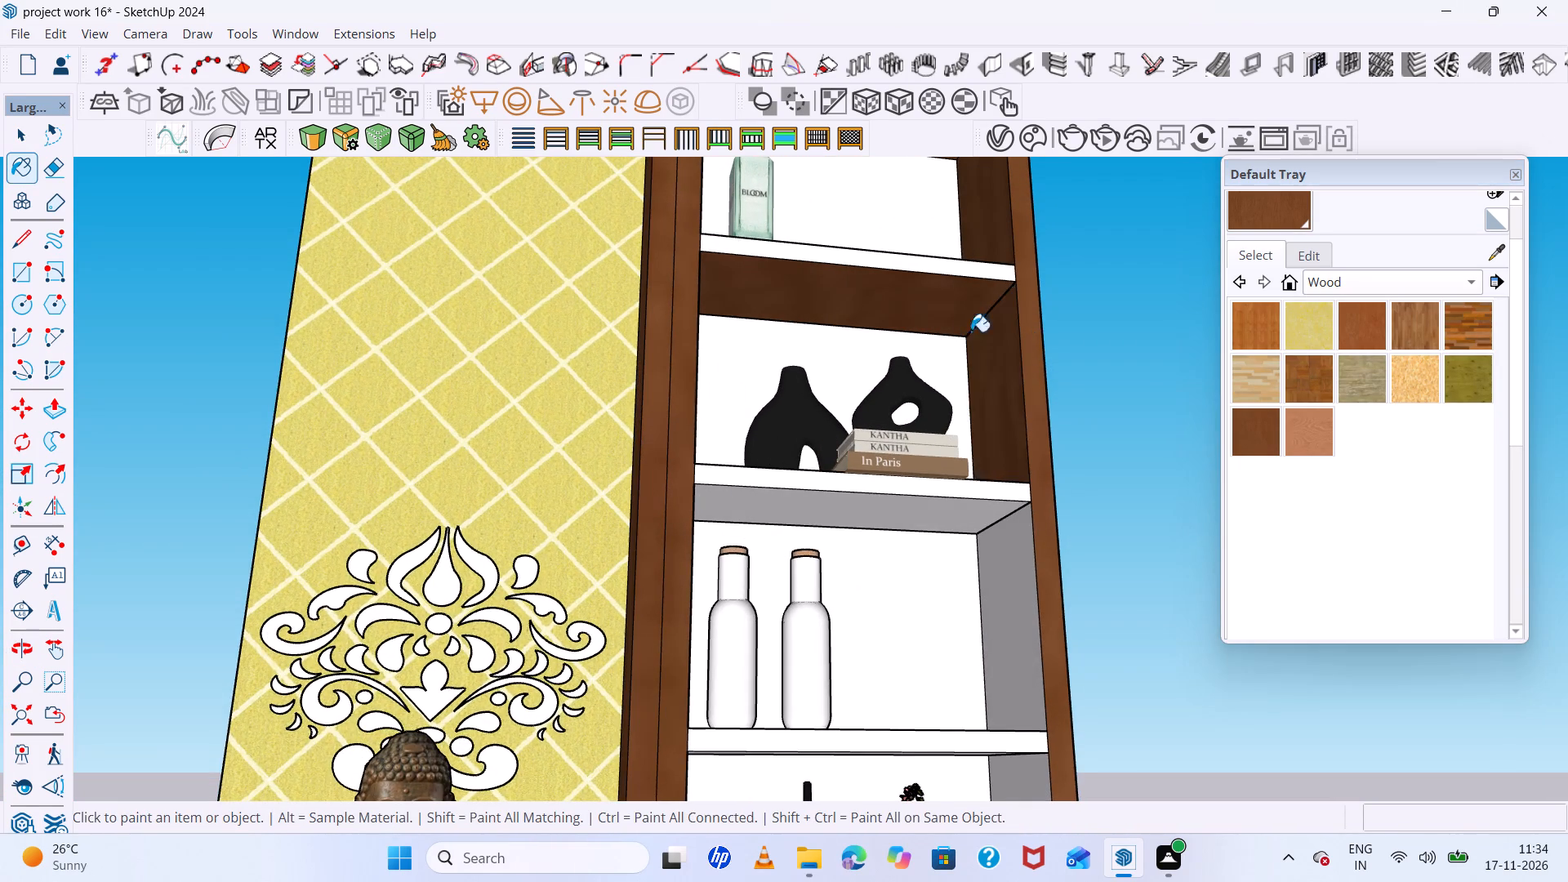
Paint the front edge and top surface of the shelf beneath the green glass bottle dark brown wood.
scroll(903, 314, down, 5)
middle_drag(903, 314, 876, 421)
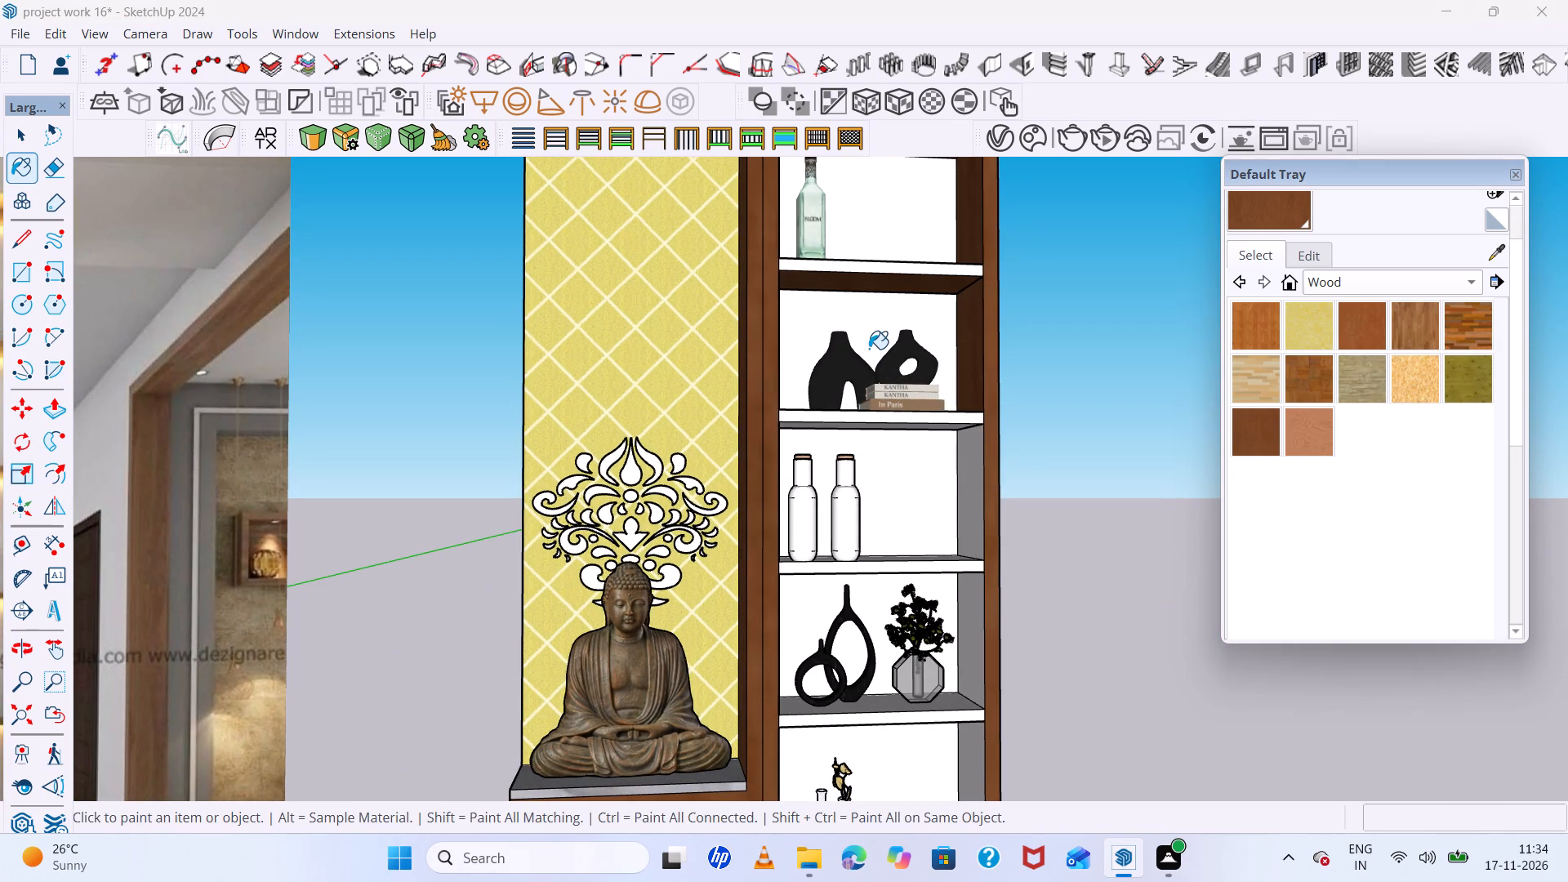
scroll(869, 349, up, 6)
scroll(869, 349, down, 2)
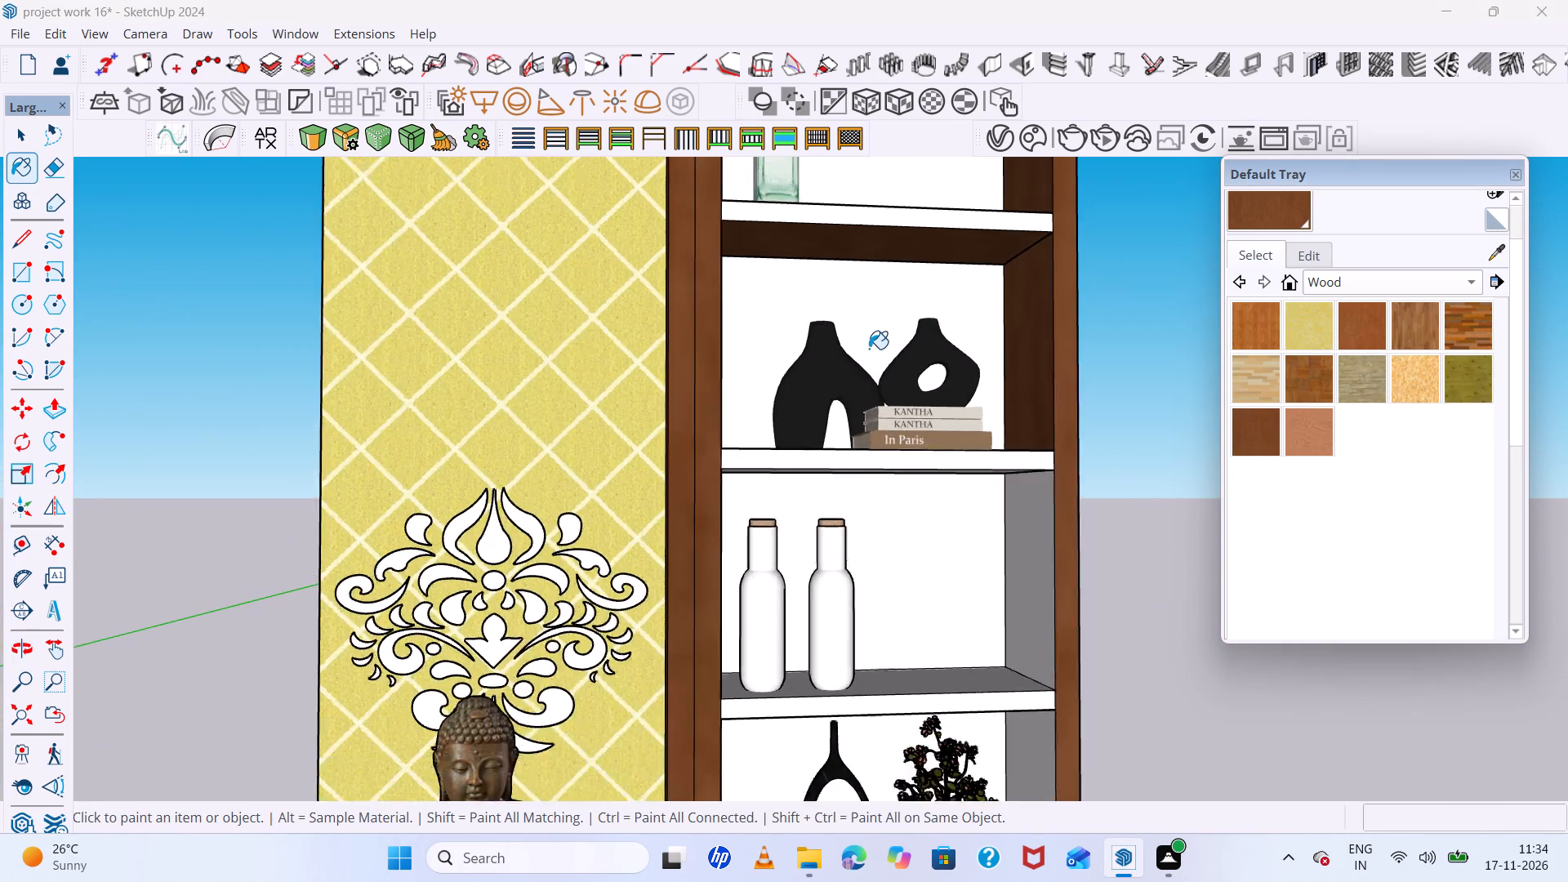
scroll(869, 349, down, 2)
middle_drag(866, 371, 848, 417)
scroll(854, 404, down, 1)
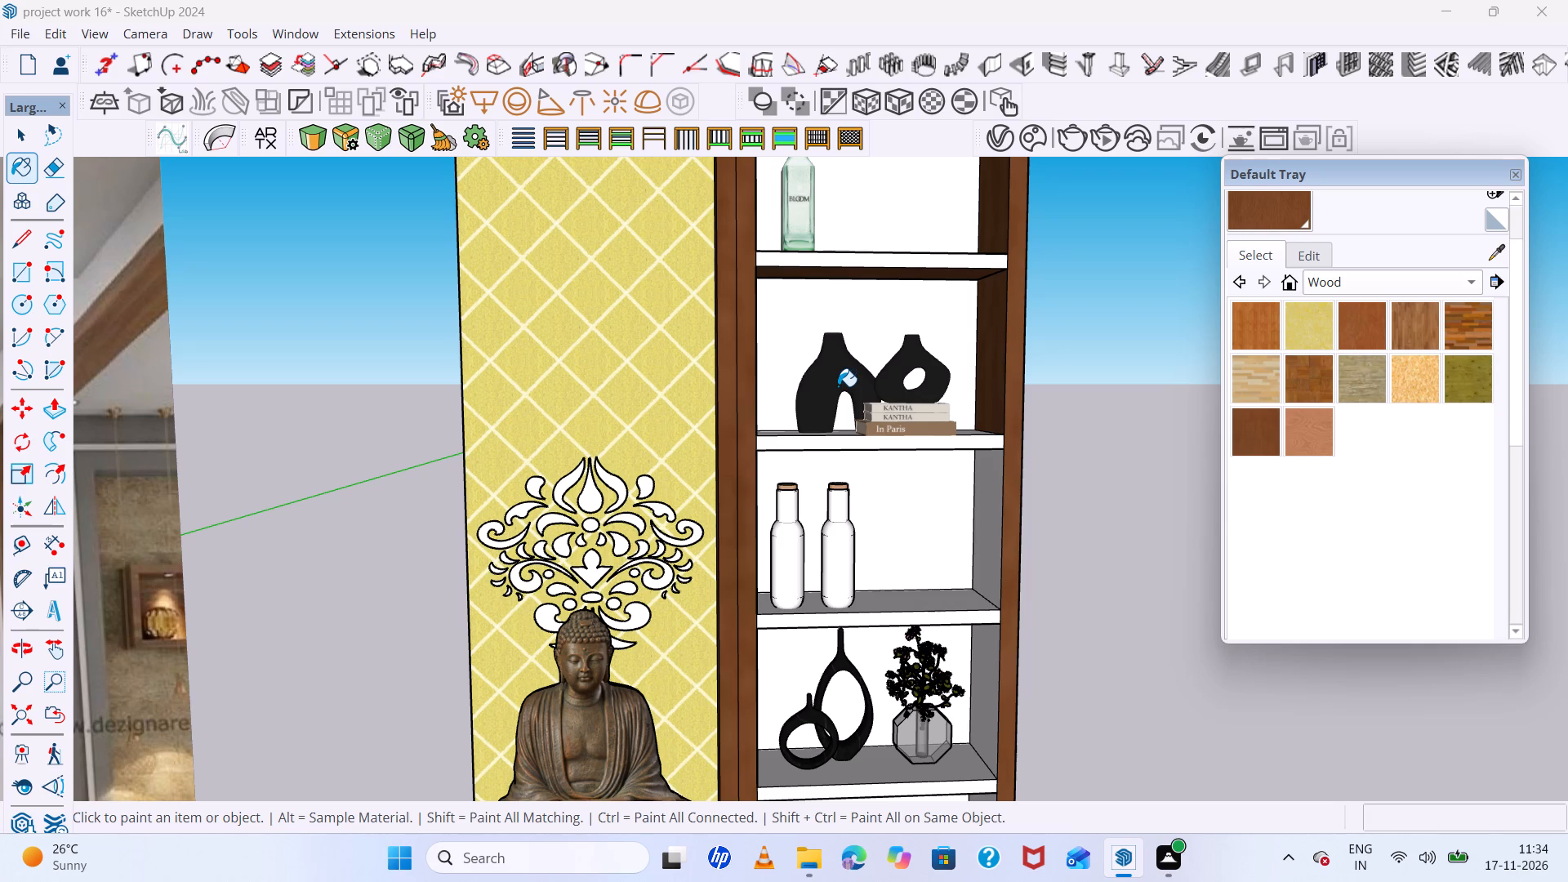
scroll(869, 284, up, 11)
scroll(860, 269, down, 5)
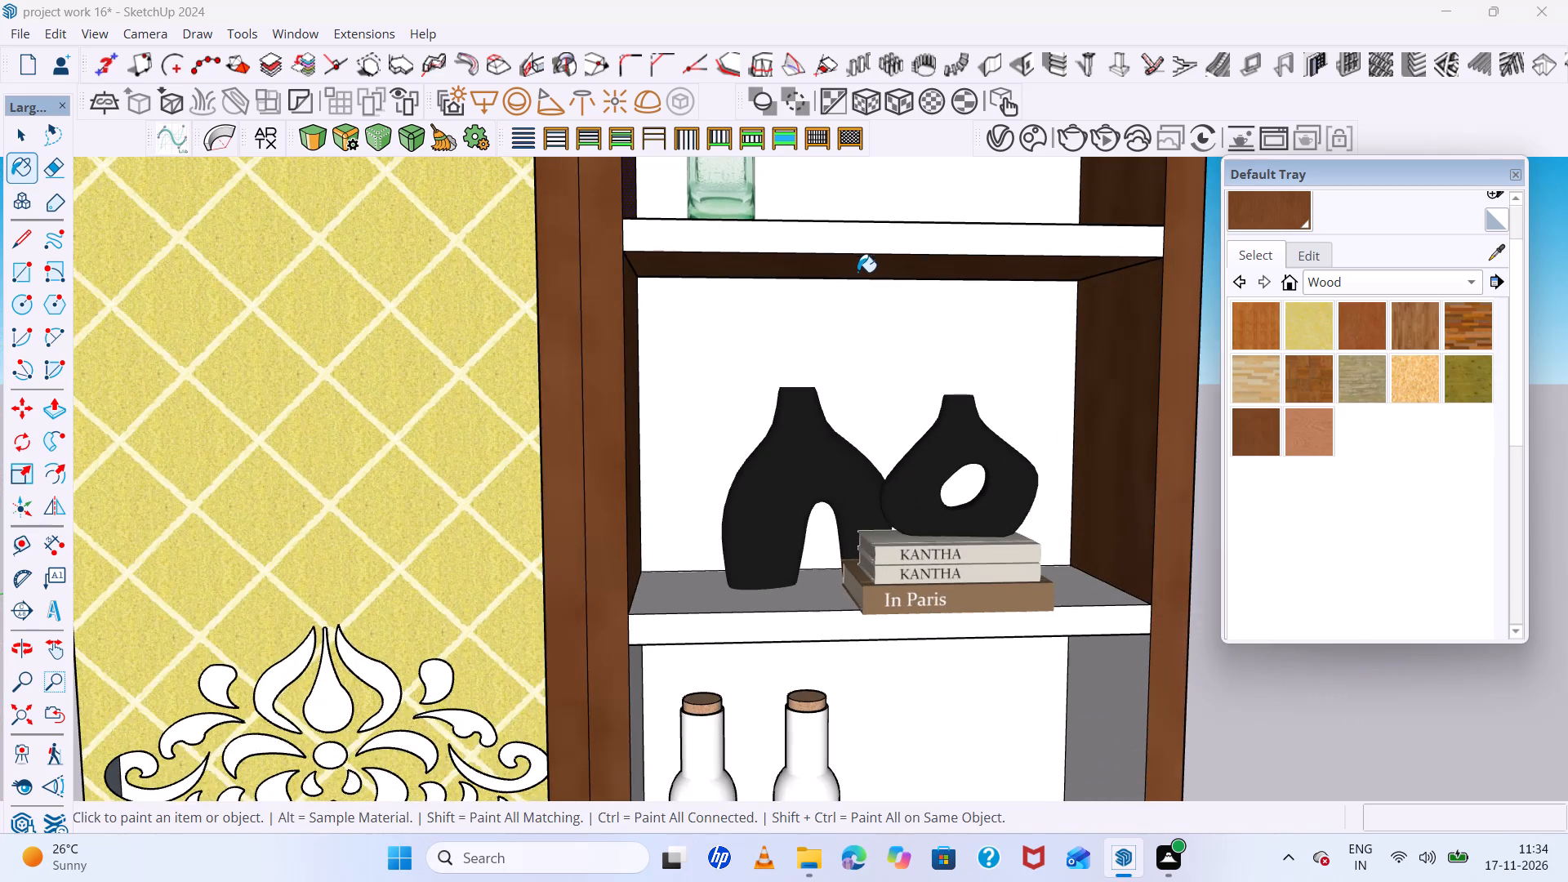
middle_drag(857, 278, 840, 395)
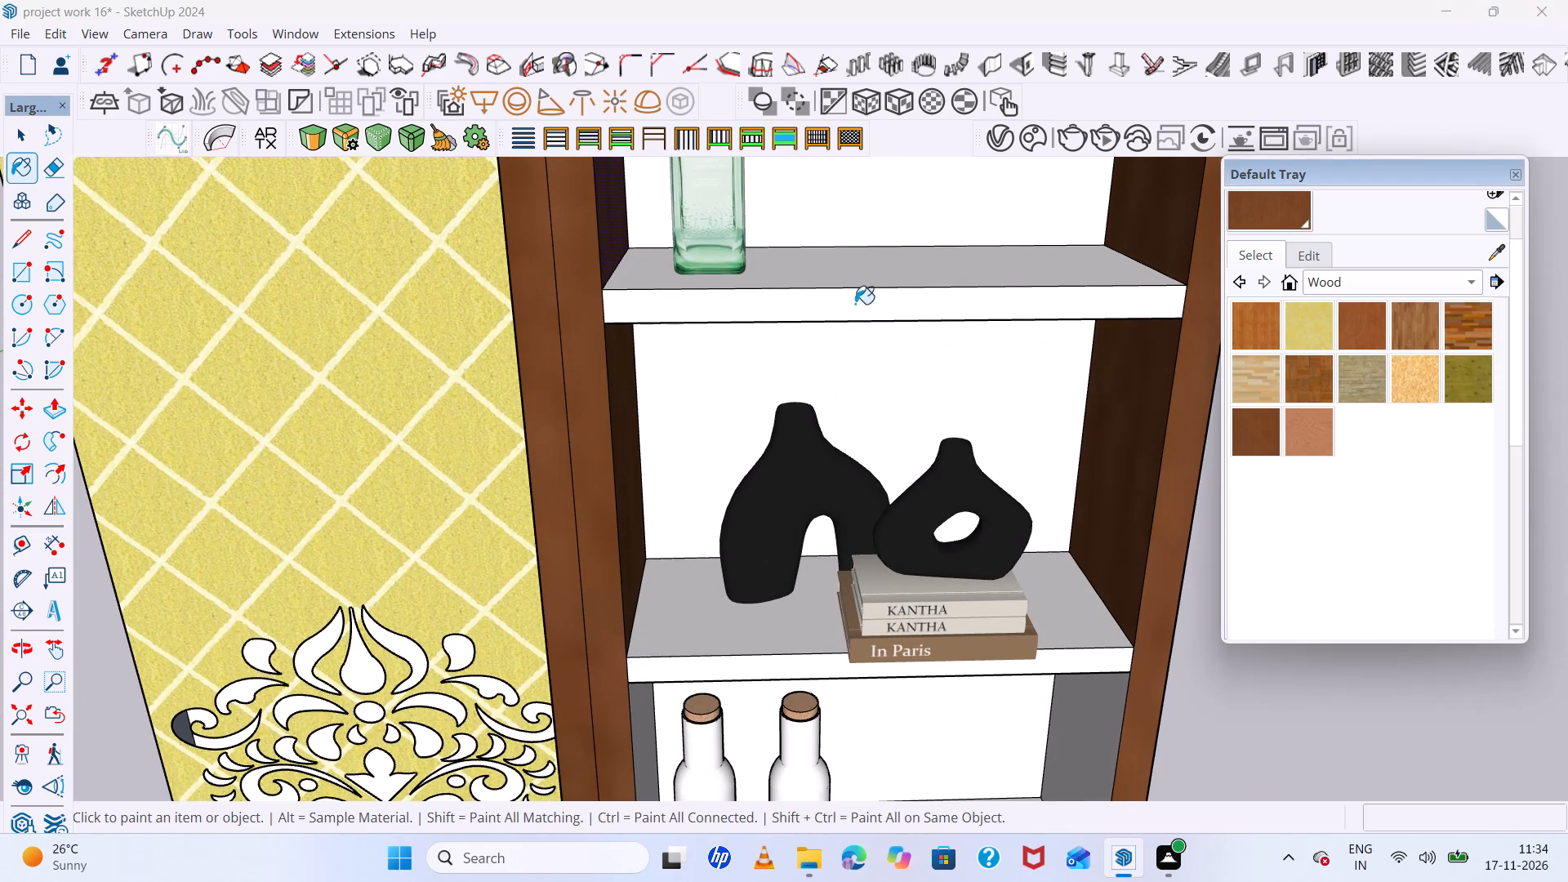
scroll(855, 303, up, 5)
click(849, 290)
click(831, 266)
Paint the front edge, top surface and underside of the shelf holding the black vases and books dark brown wood.
scroll(782, 288, down, 5)
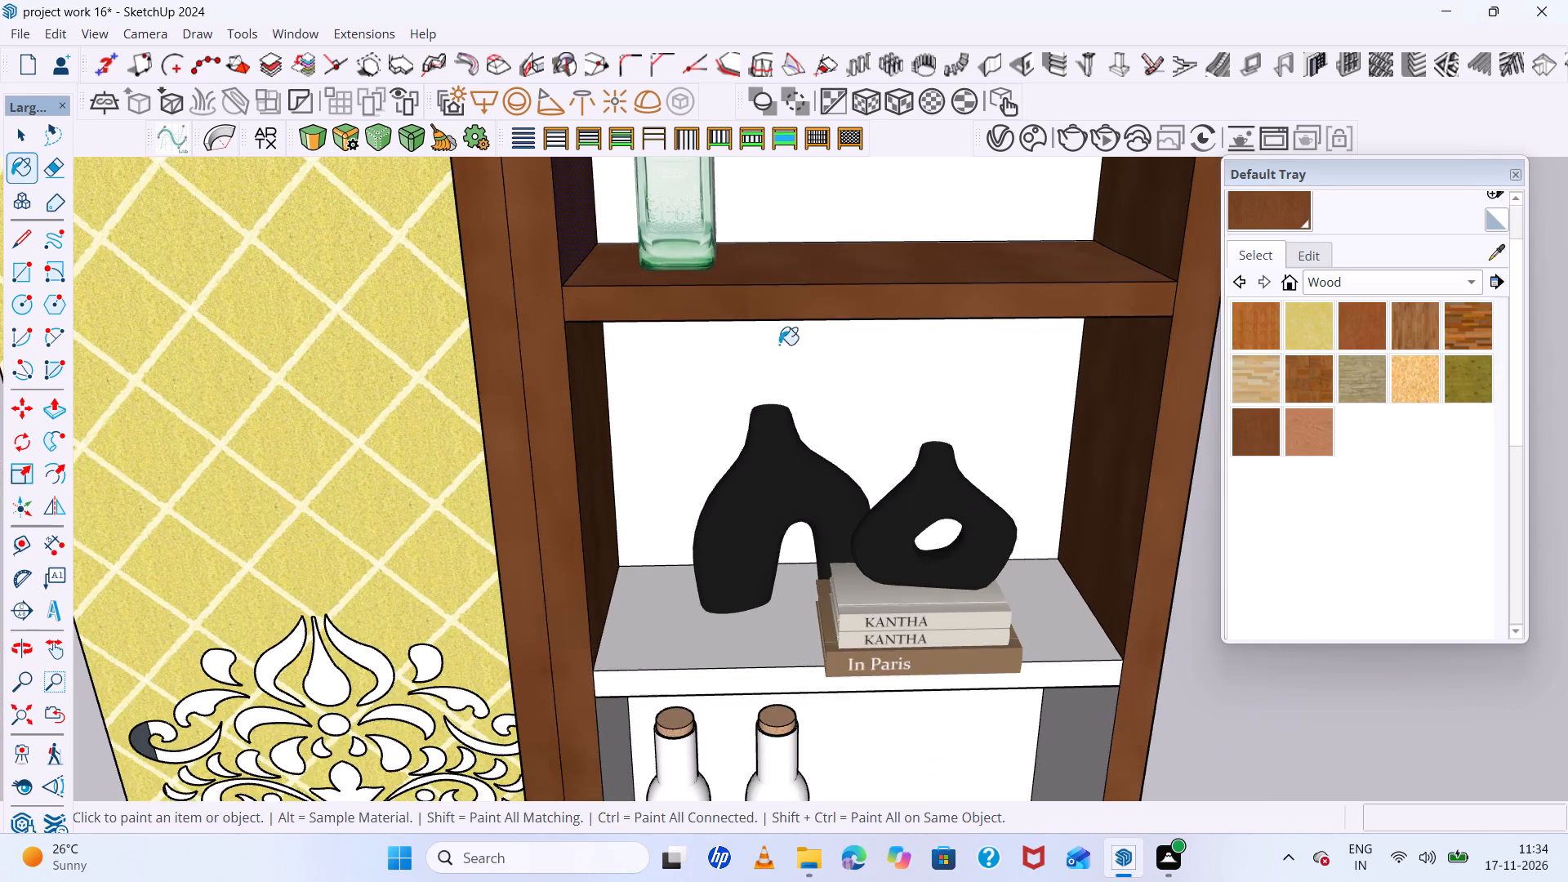
middle_drag(786, 360, 777, 291)
scroll(696, 341, down, 5)
middle_drag(786, 391, 775, 345)
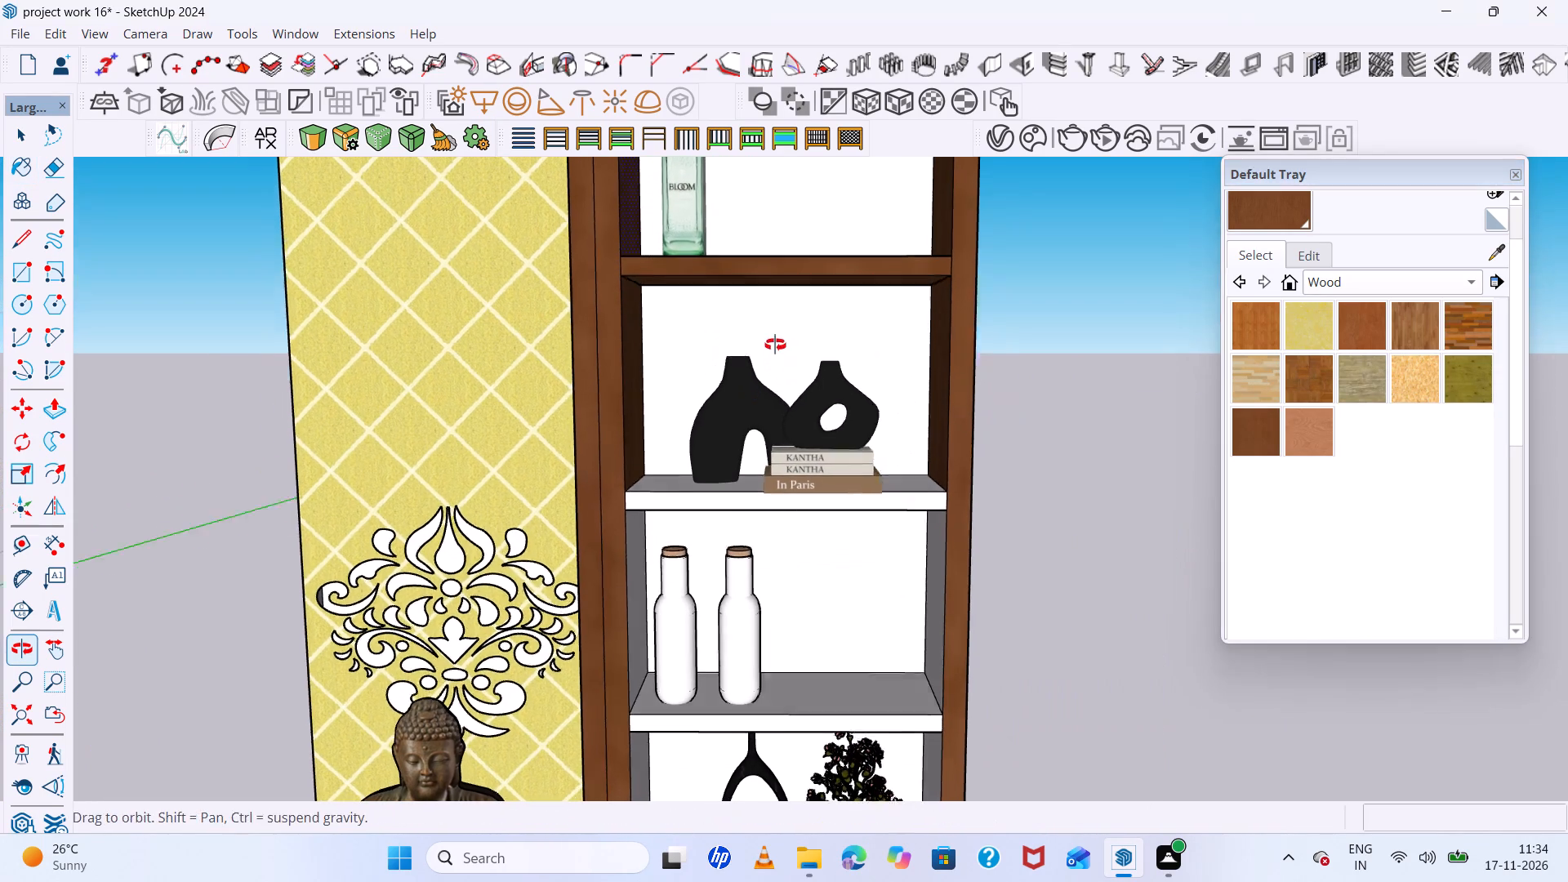
middle_drag(775, 345, 775, 343)
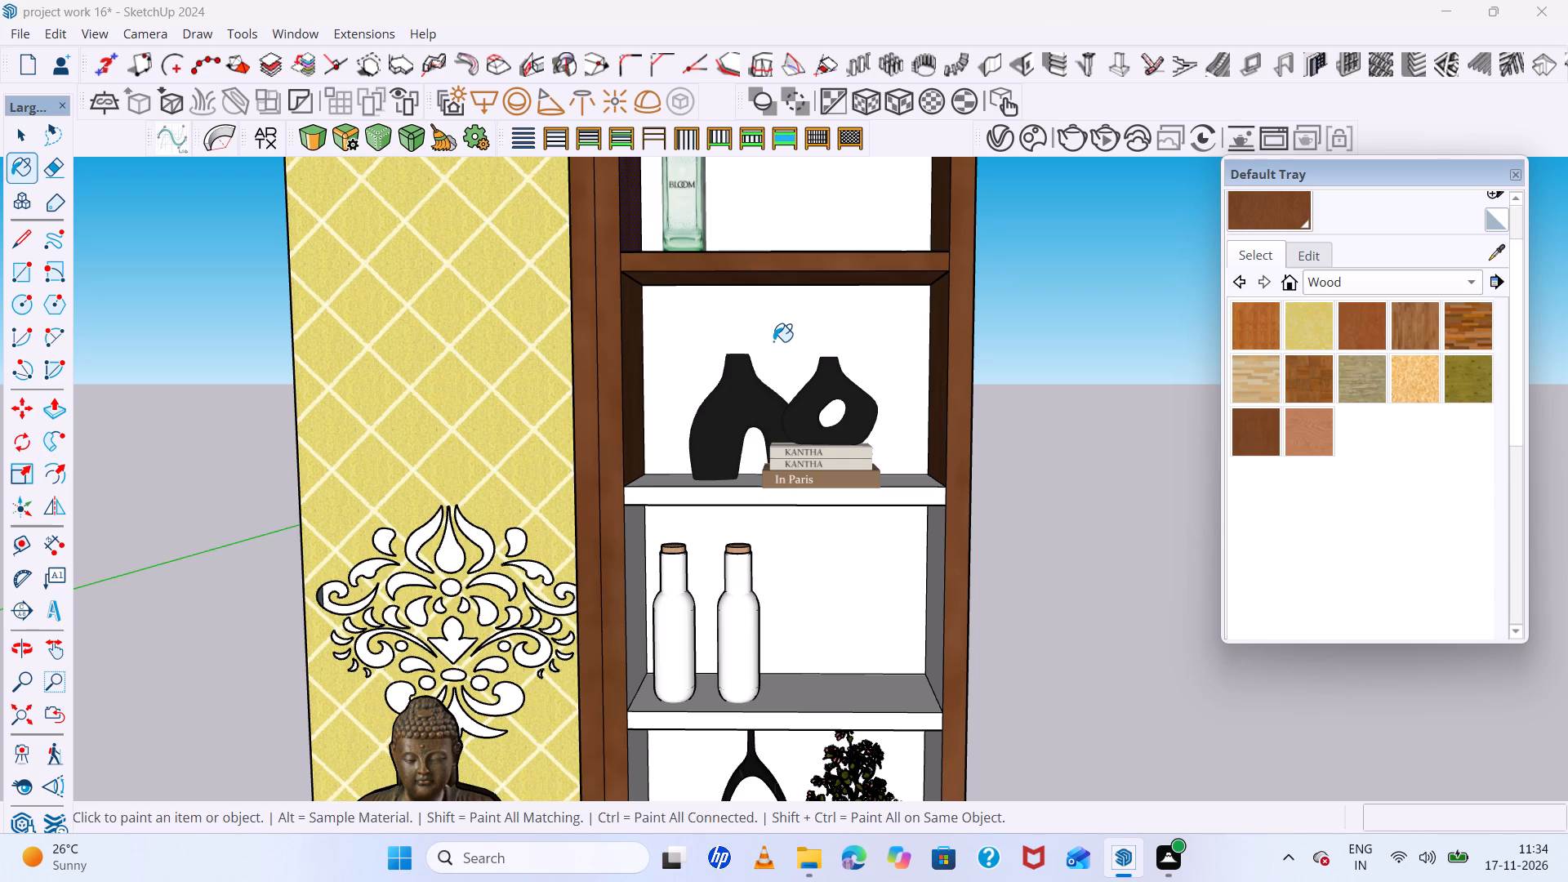
scroll(773, 341, down, 5)
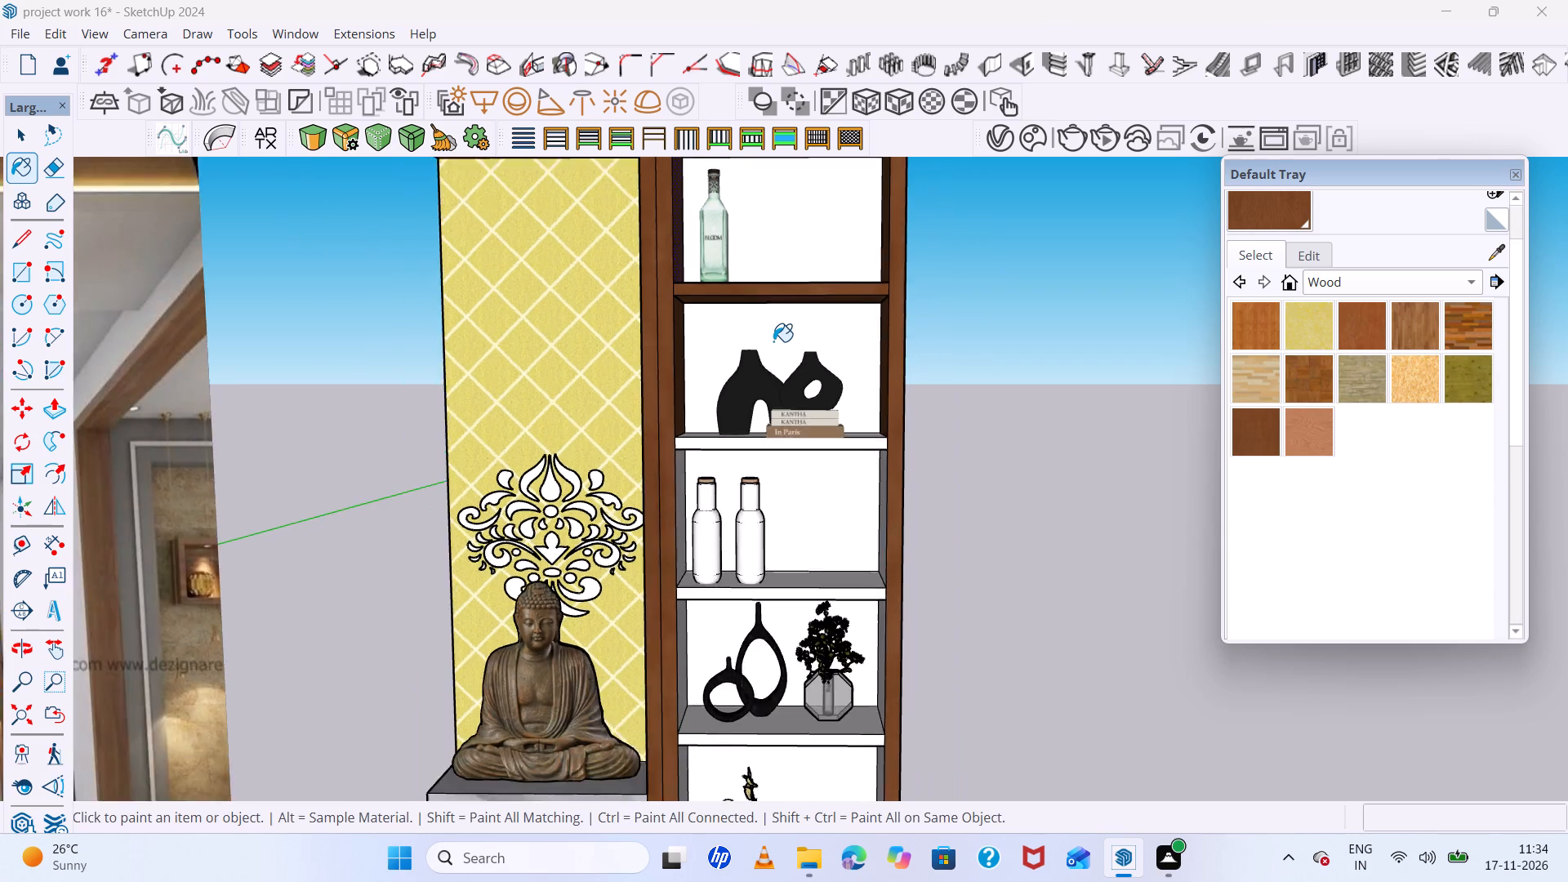
scroll(805, 344, up, 6)
scroll(806, 344, down, 8)
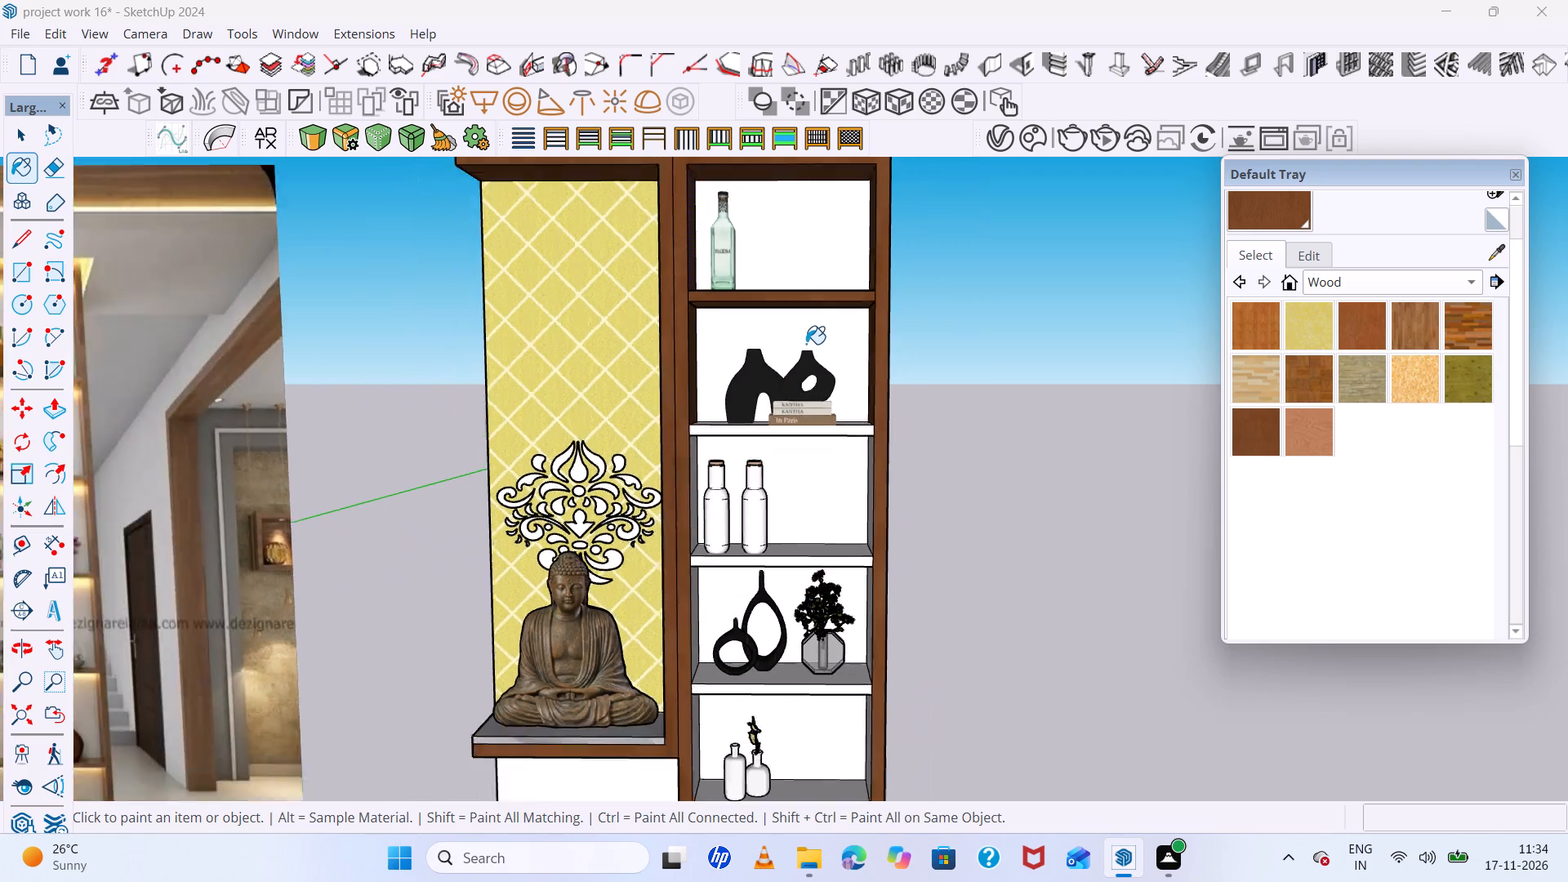
scroll(806, 344, down, 7)
scroll(848, 341, up, 14)
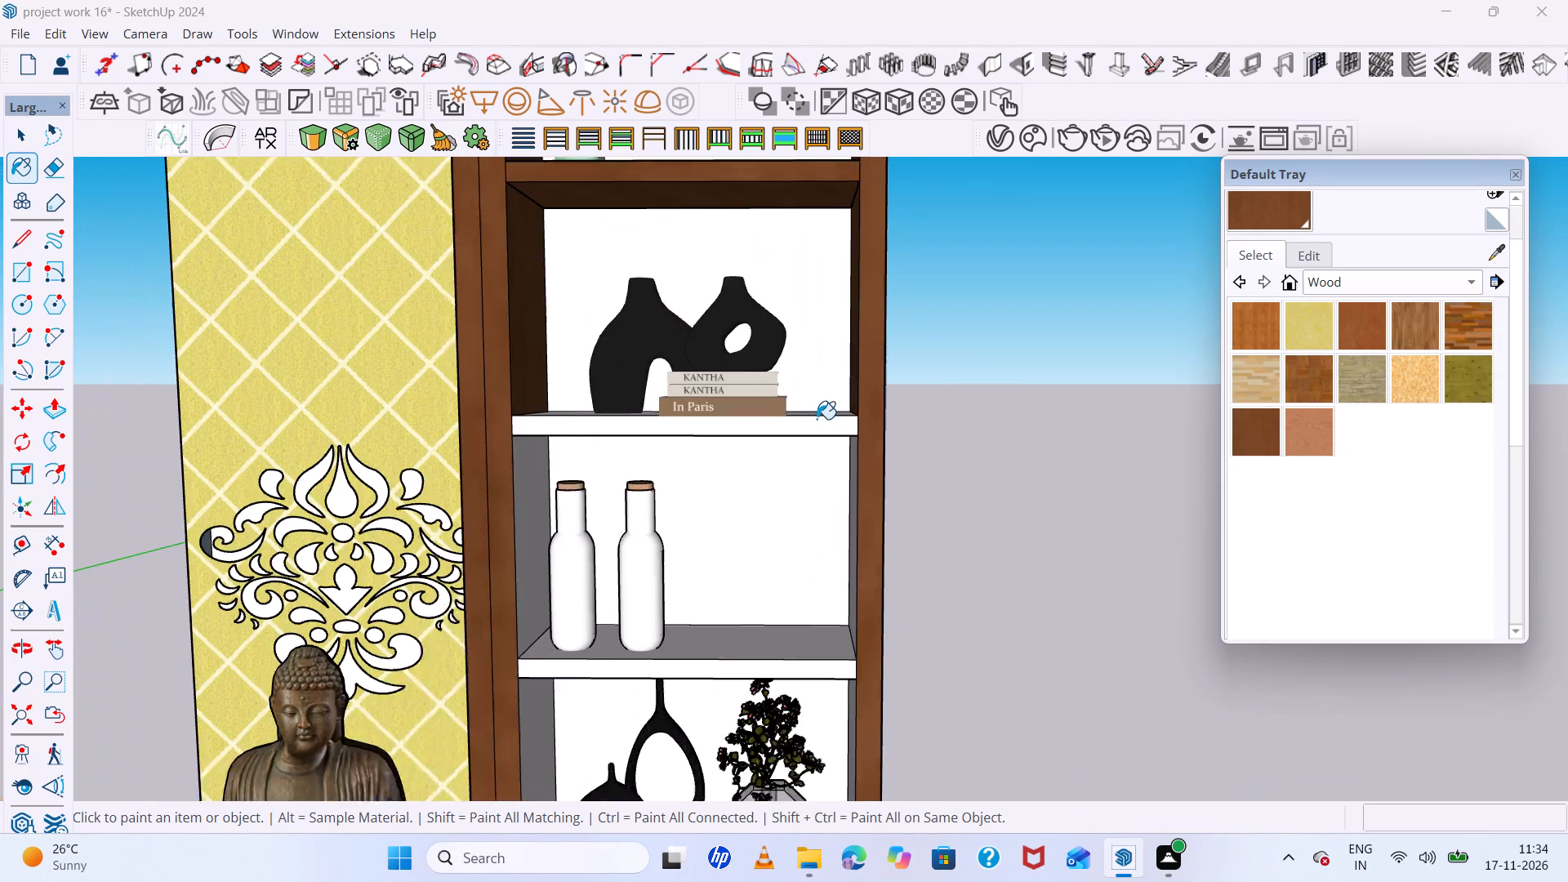
scroll(817, 419, up, 1)
scroll(817, 419, down, 3)
middle_drag(817, 419, 856, 402)
scroll(844, 408, up, 10)
middle_drag(828, 409, 845, 472)
click(844, 463)
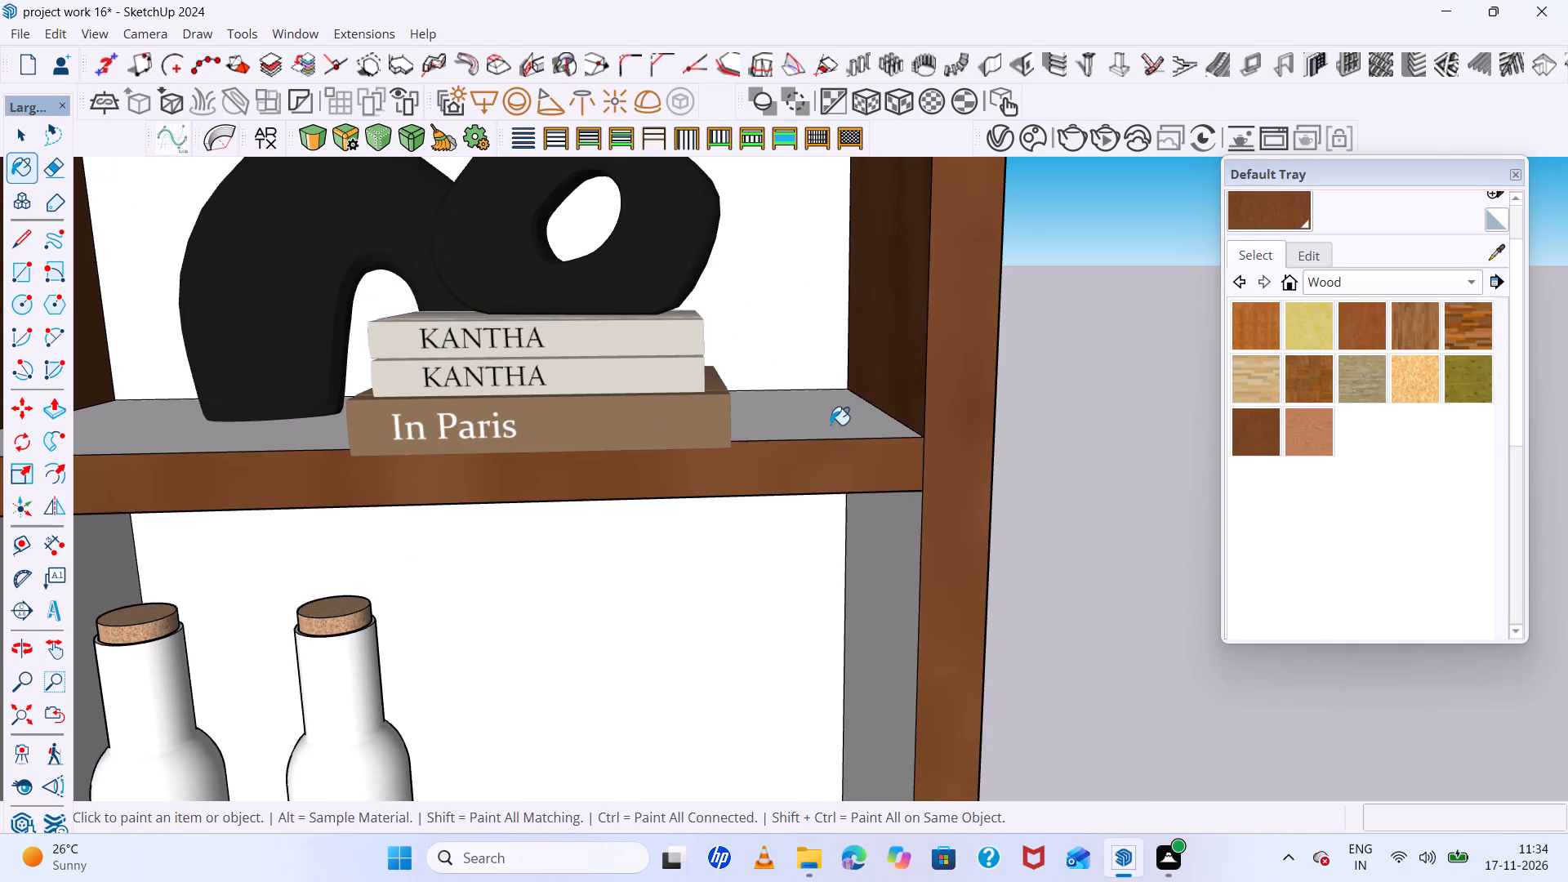
click(831, 425)
scroll(825, 443, down, 3)
middle_drag(827, 451, 816, 303)
click(806, 409)
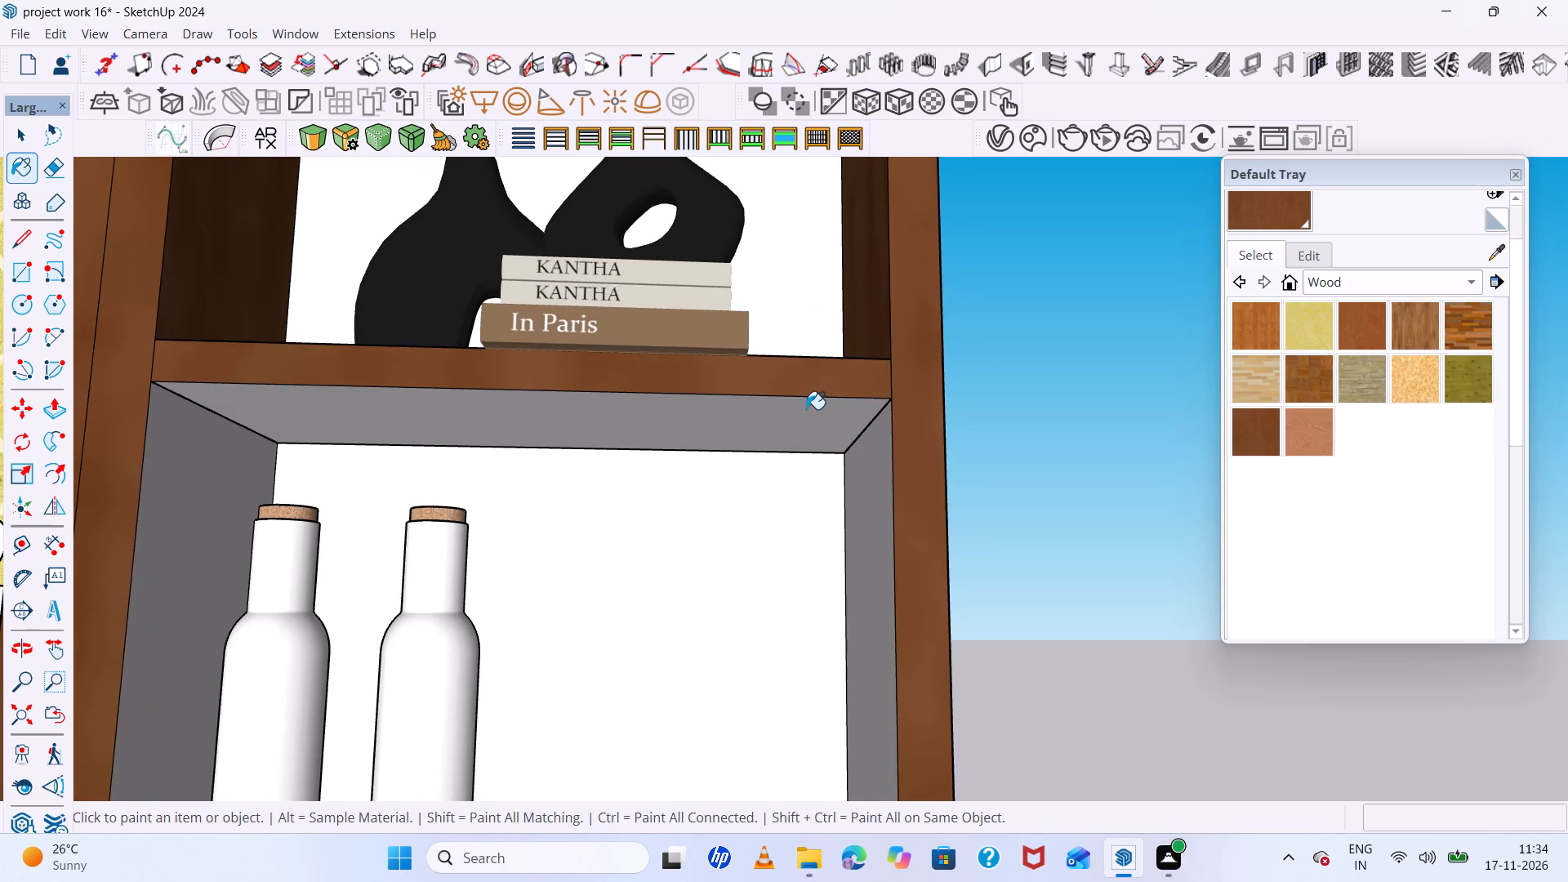
Paint the inner side wall nearest the niche in the white bottles' compartment dark brown wood.
scroll(806, 409, down, 6)
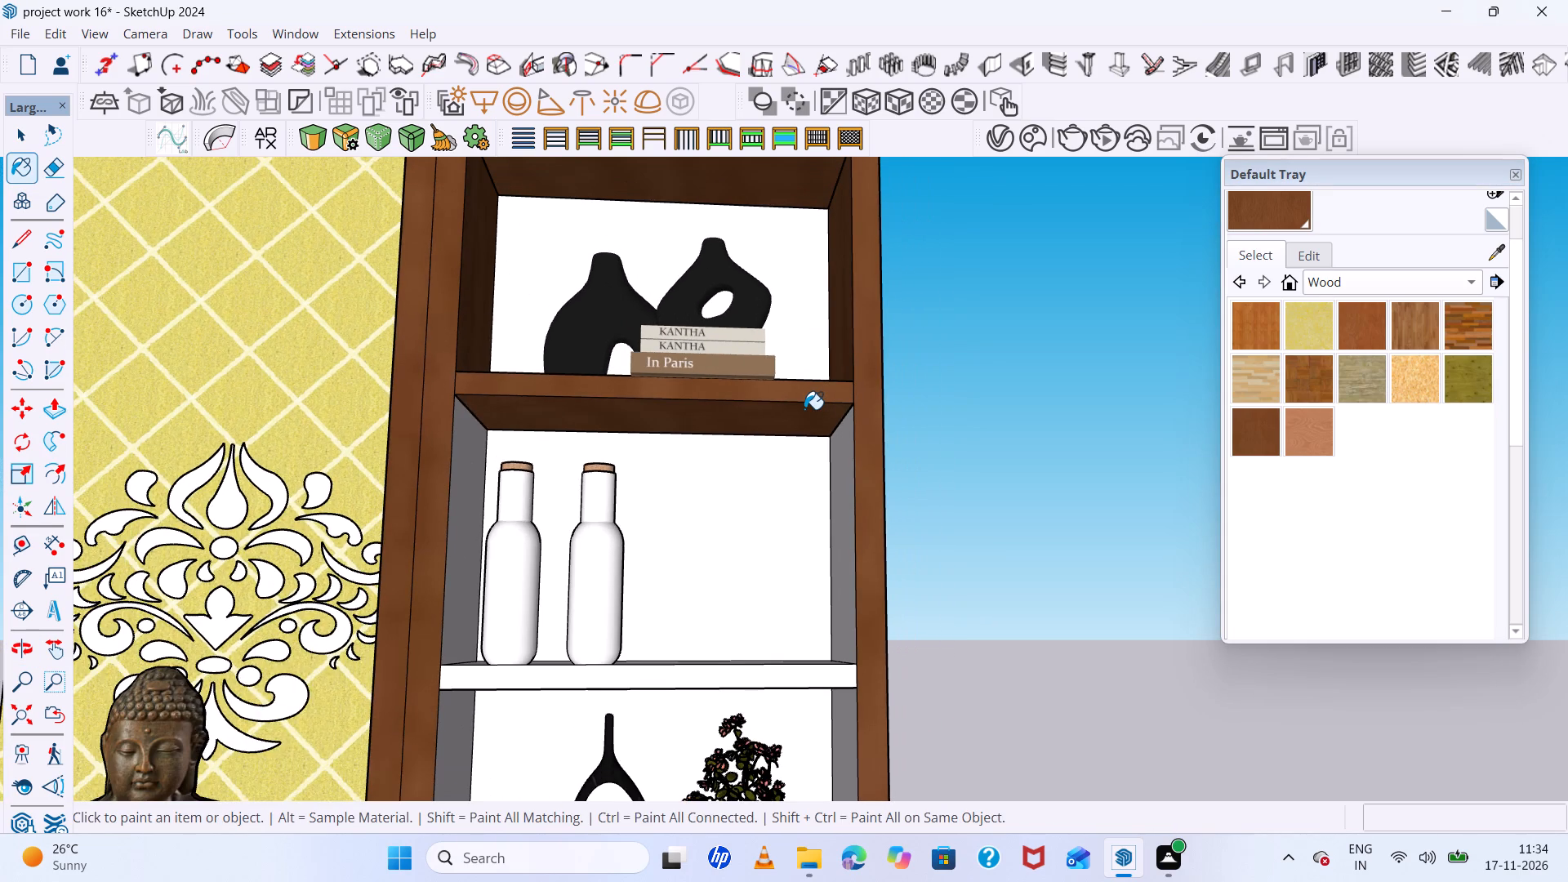
scroll(804, 409, down, 3)
middle_drag(814, 445, 795, 433)
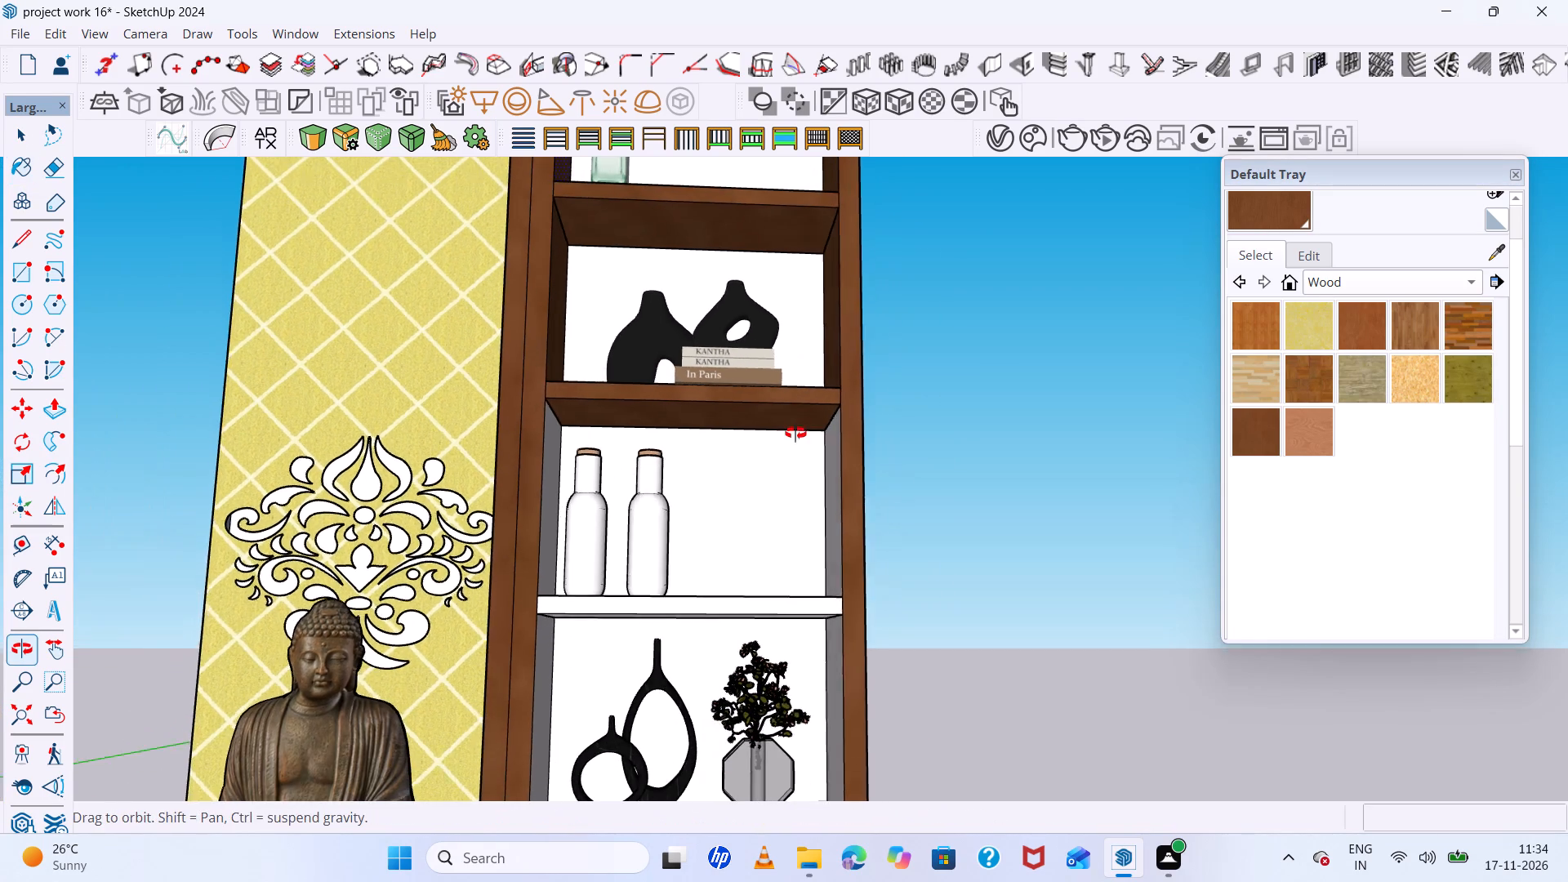
middle_drag(795, 433, 611, 445)
scroll(564, 489, up, 5)
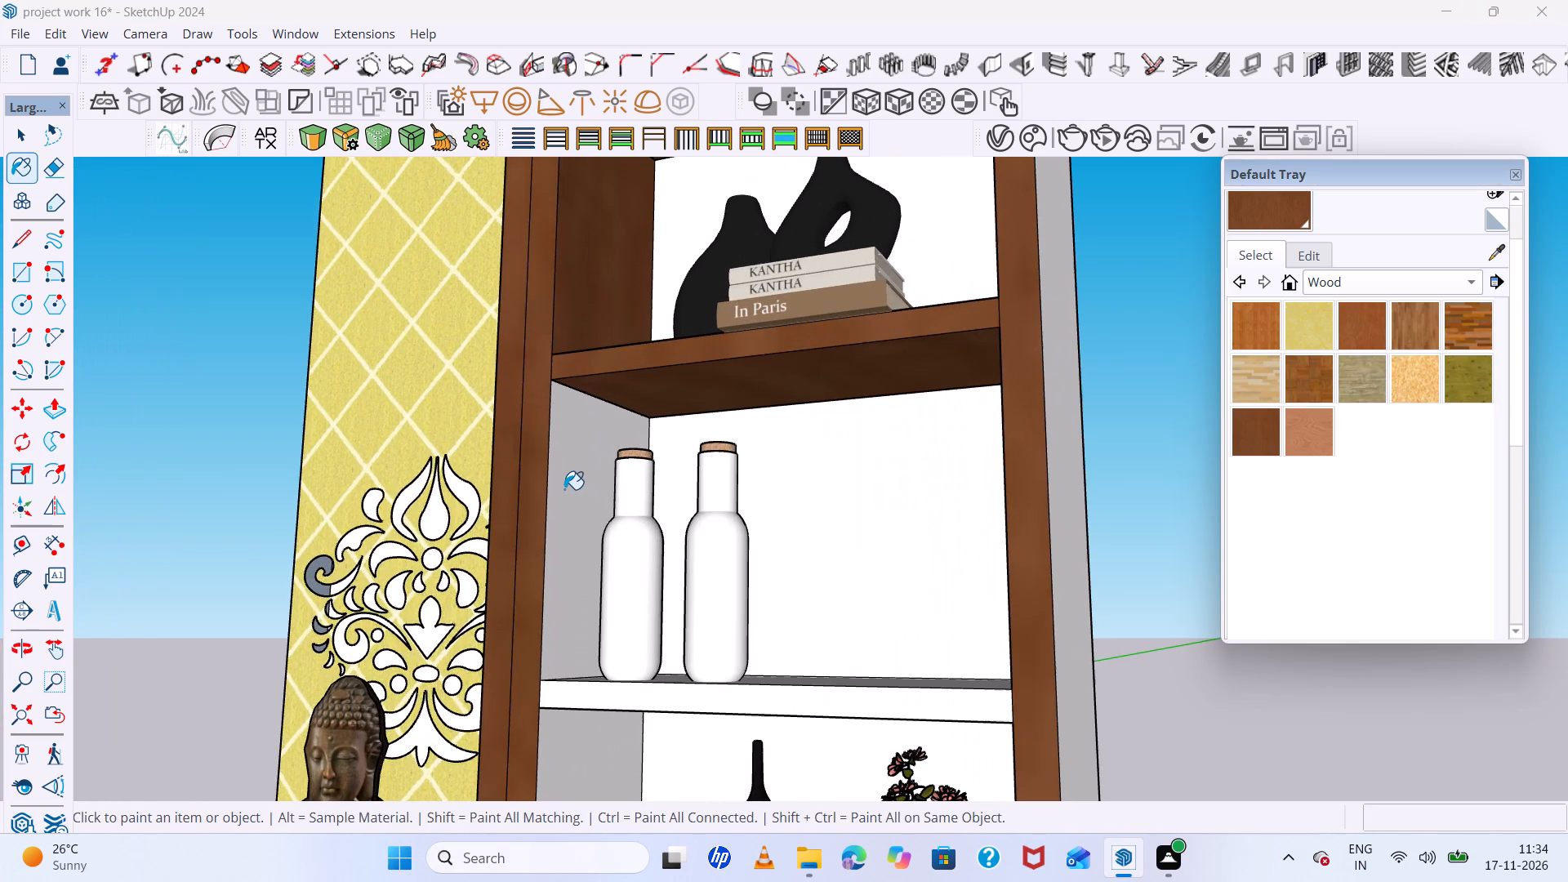
click(564, 472)
Paint the inner side wall farthest from the niche in the white bottles' compartment dark brown wood.
scroll(564, 472, down, 10)
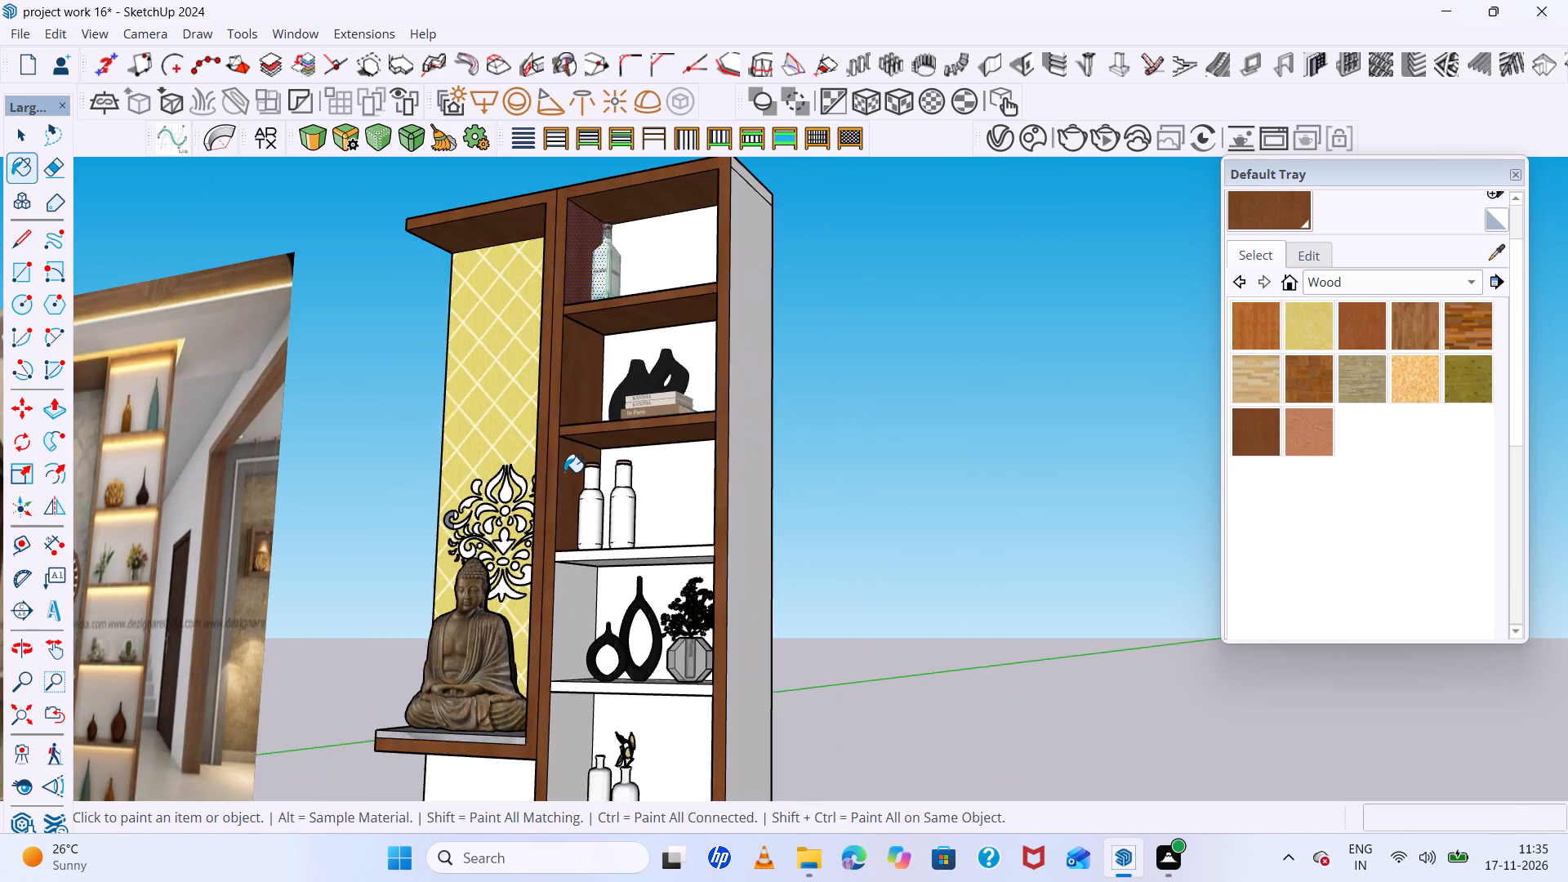
middle_drag(564, 472, 755, 491)
scroll(813, 483, up, 10)
middle_drag(777, 465, 856, 477)
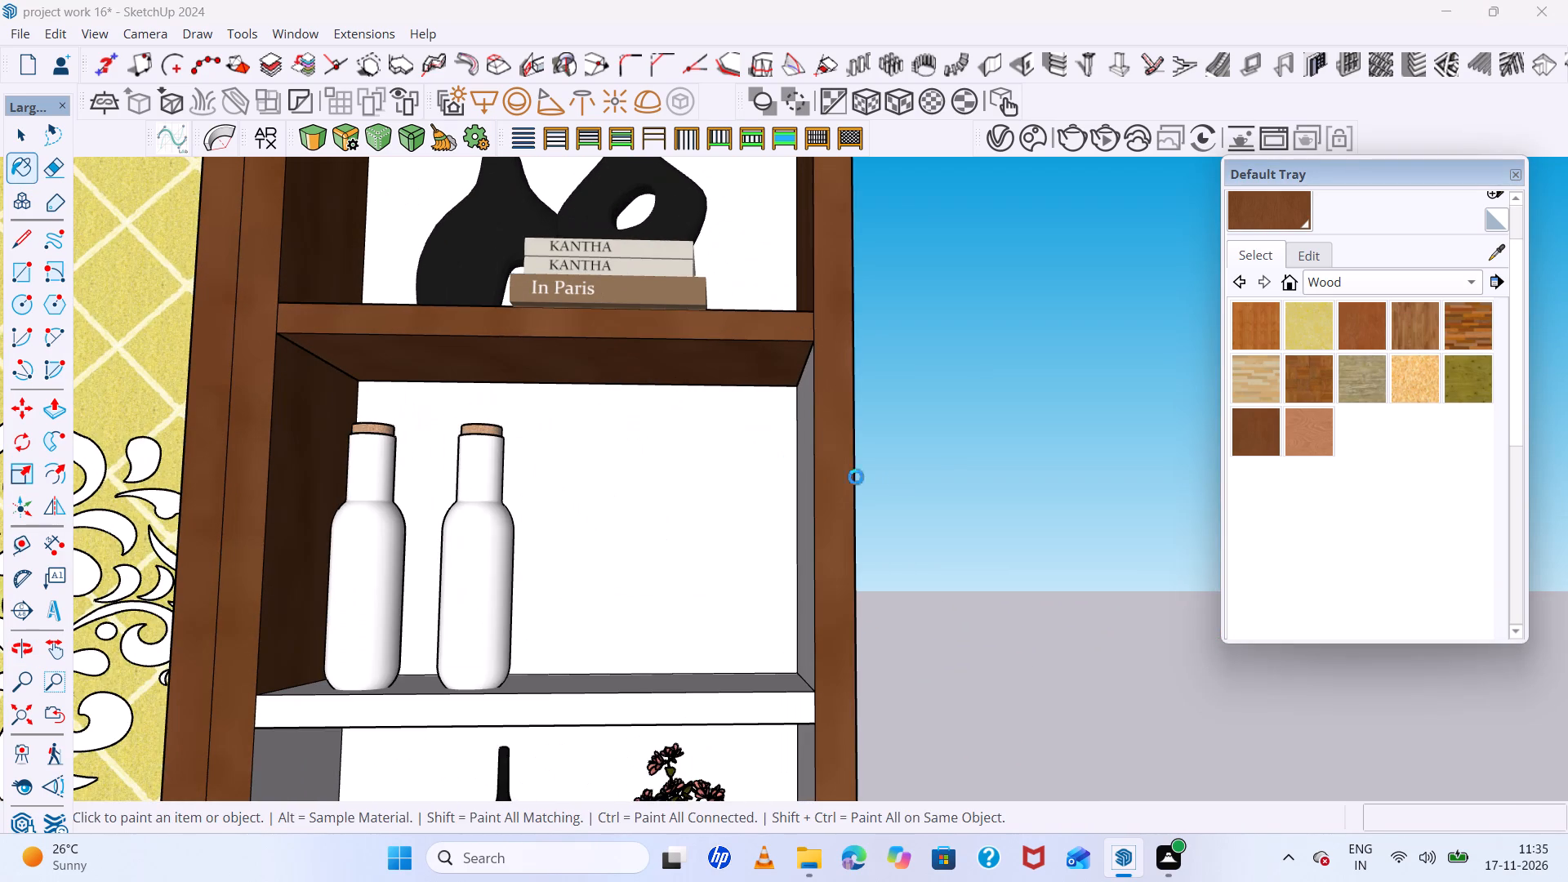
middle_drag(856, 477, 898, 480)
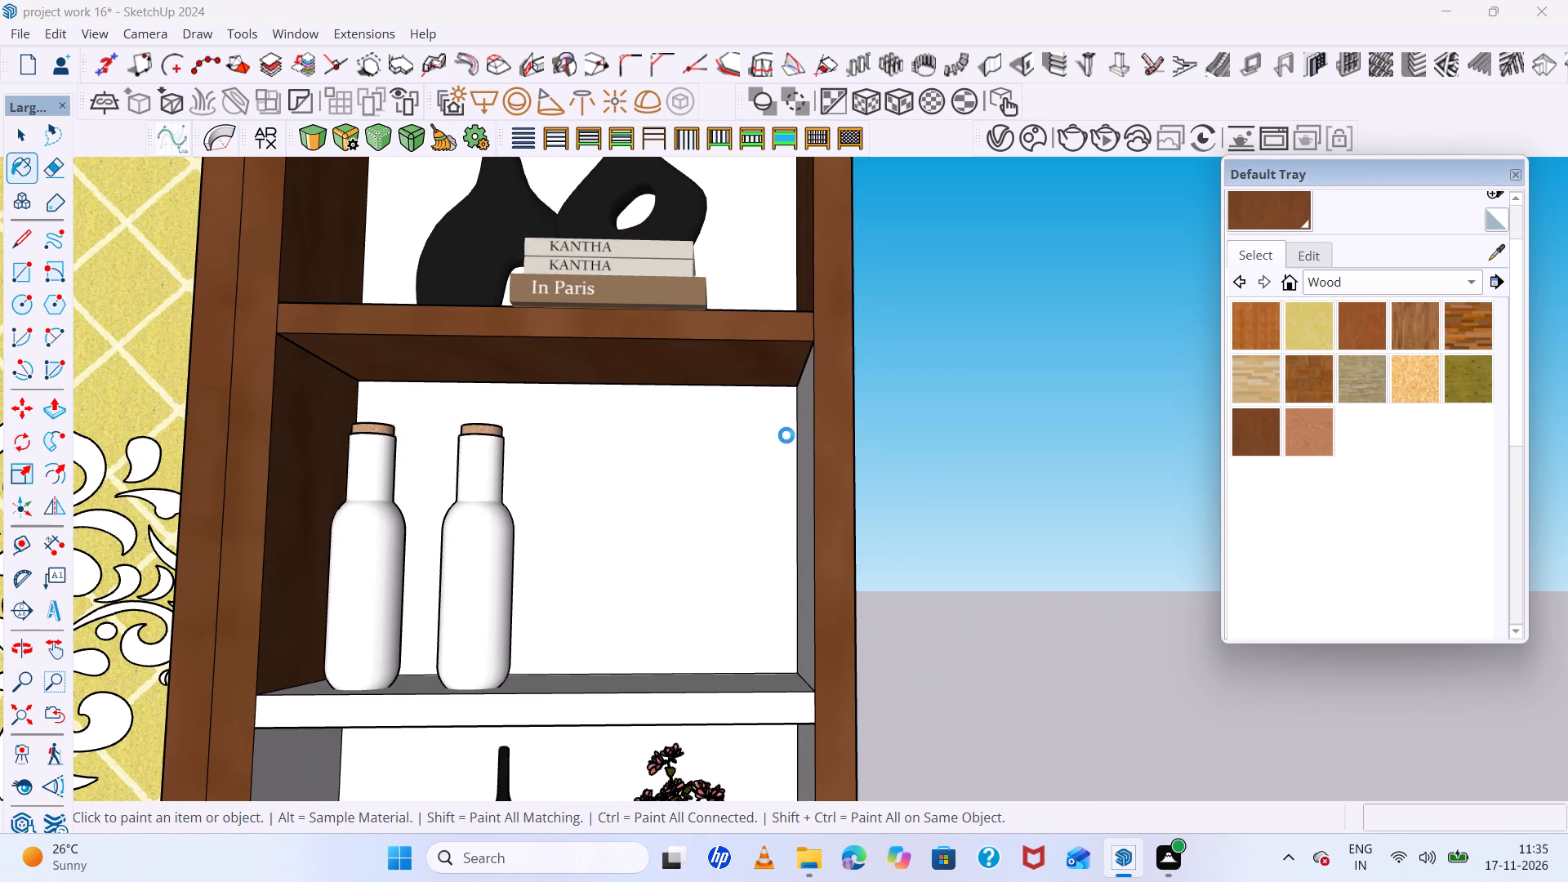
scroll(786, 435, down, 3)
middle_click(784, 435)
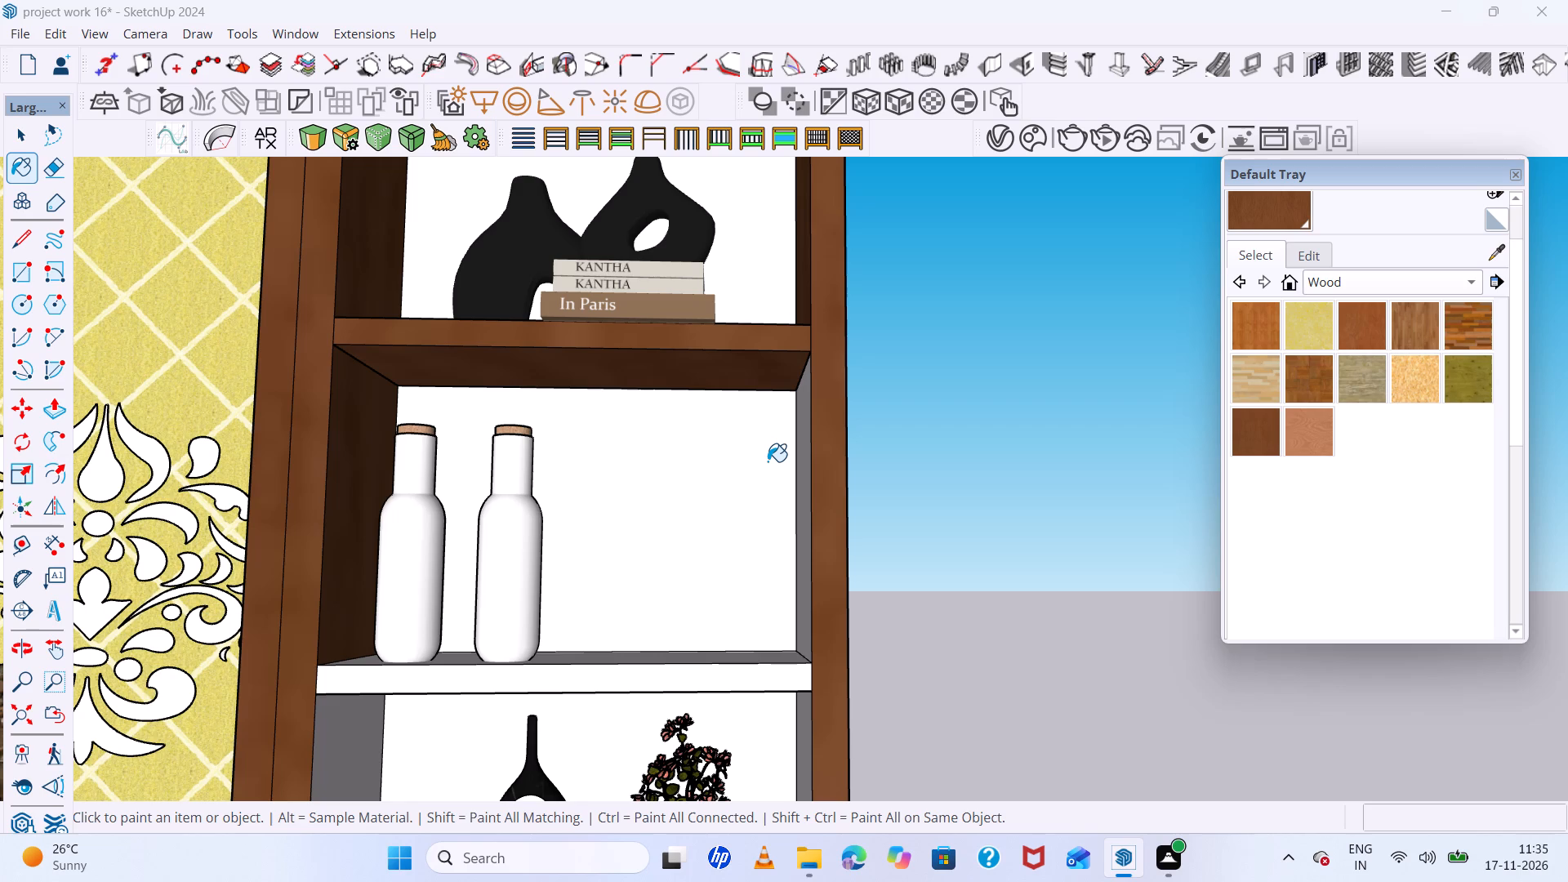
scroll(768, 461, down, 4)
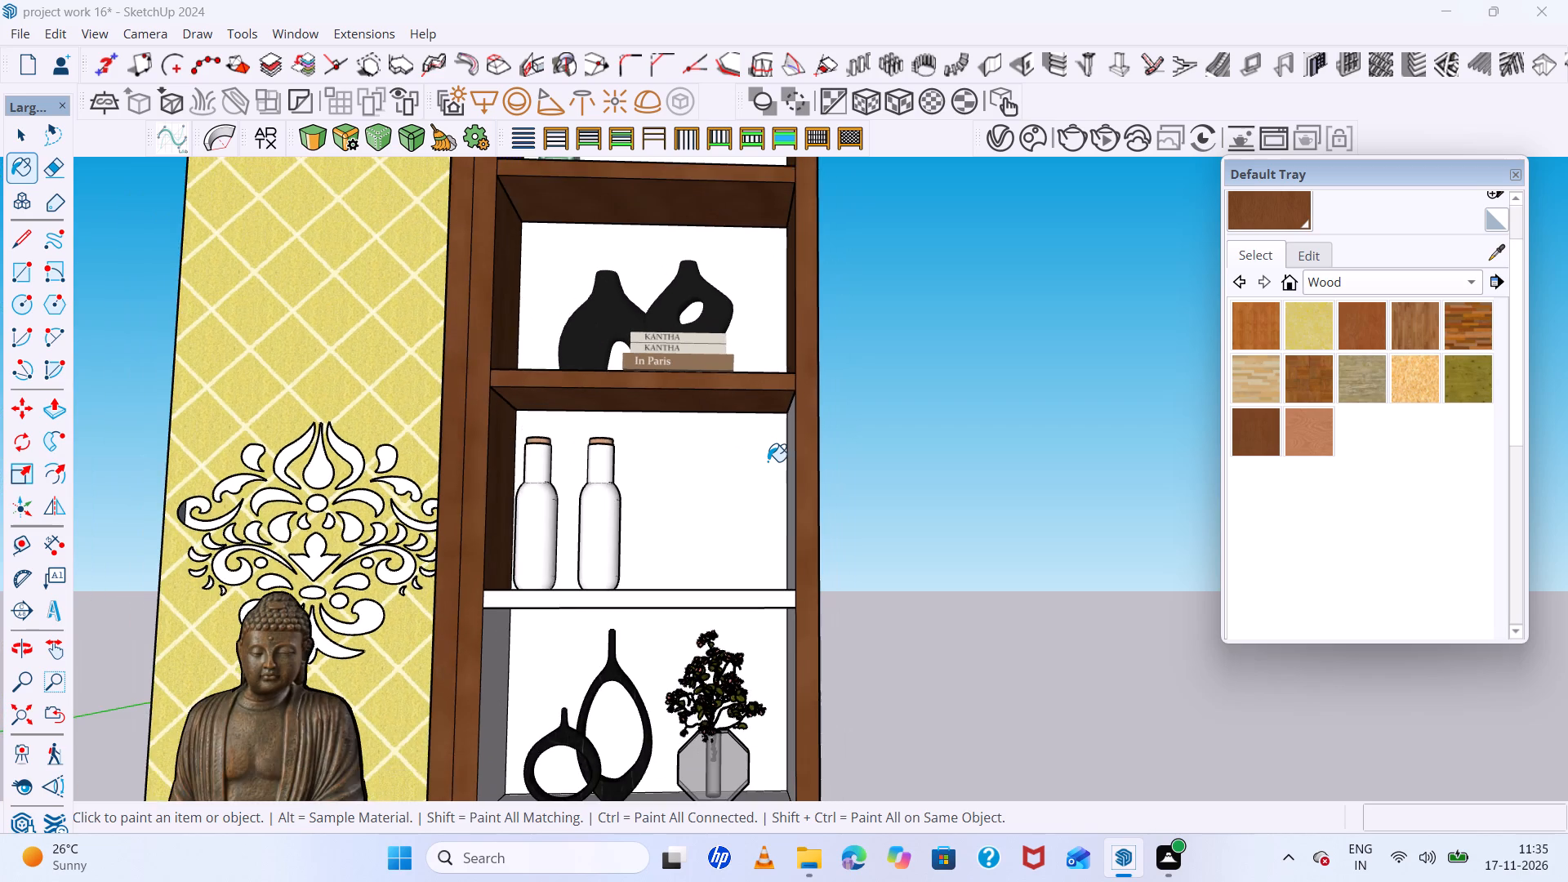
scroll(768, 461, down, 3)
middle_drag(768, 461, 902, 483)
scroll(782, 456, up, 6)
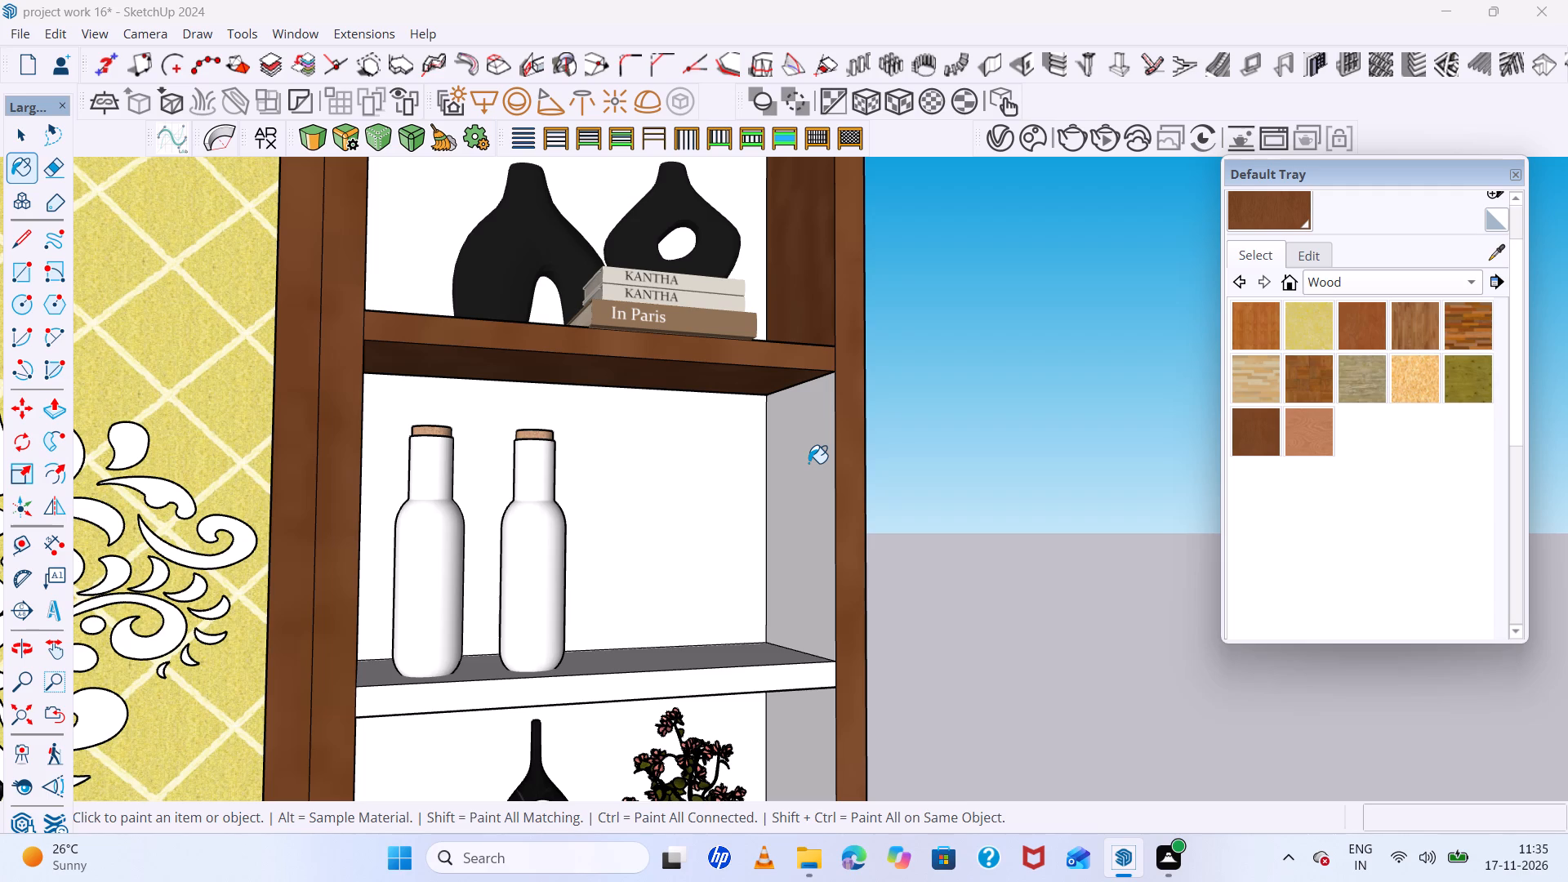
scroll(808, 463, up, 6)
scroll(808, 463, down, 6)
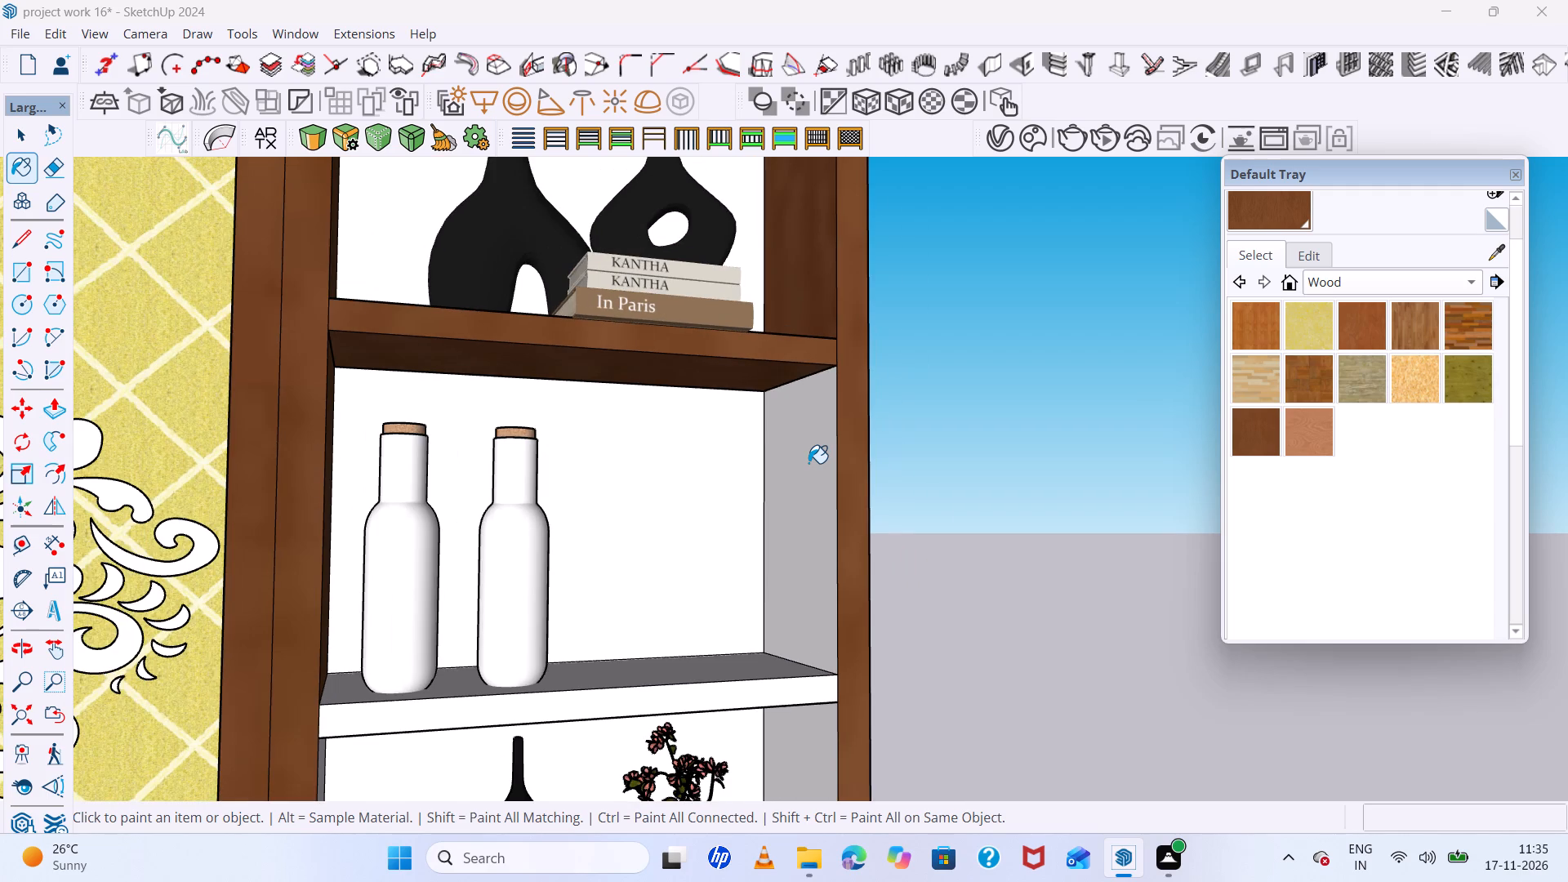
scroll(808, 463, down, 4)
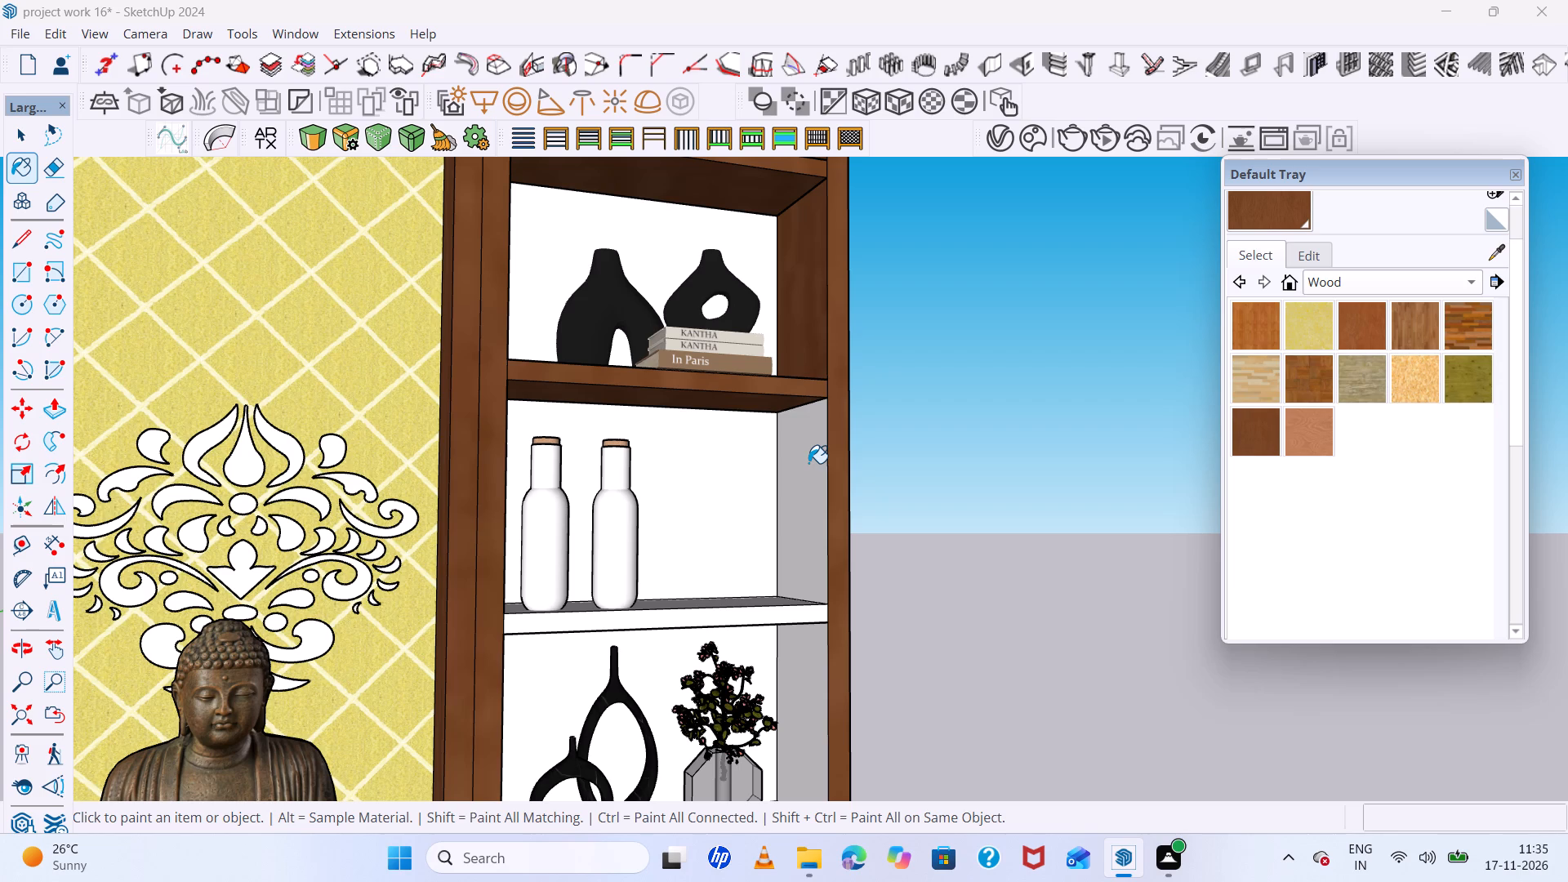
click(819, 466)
Examine the whole shelving unit's finishes against the reference image and the neighbouring units.
scroll(779, 468, down, 2)
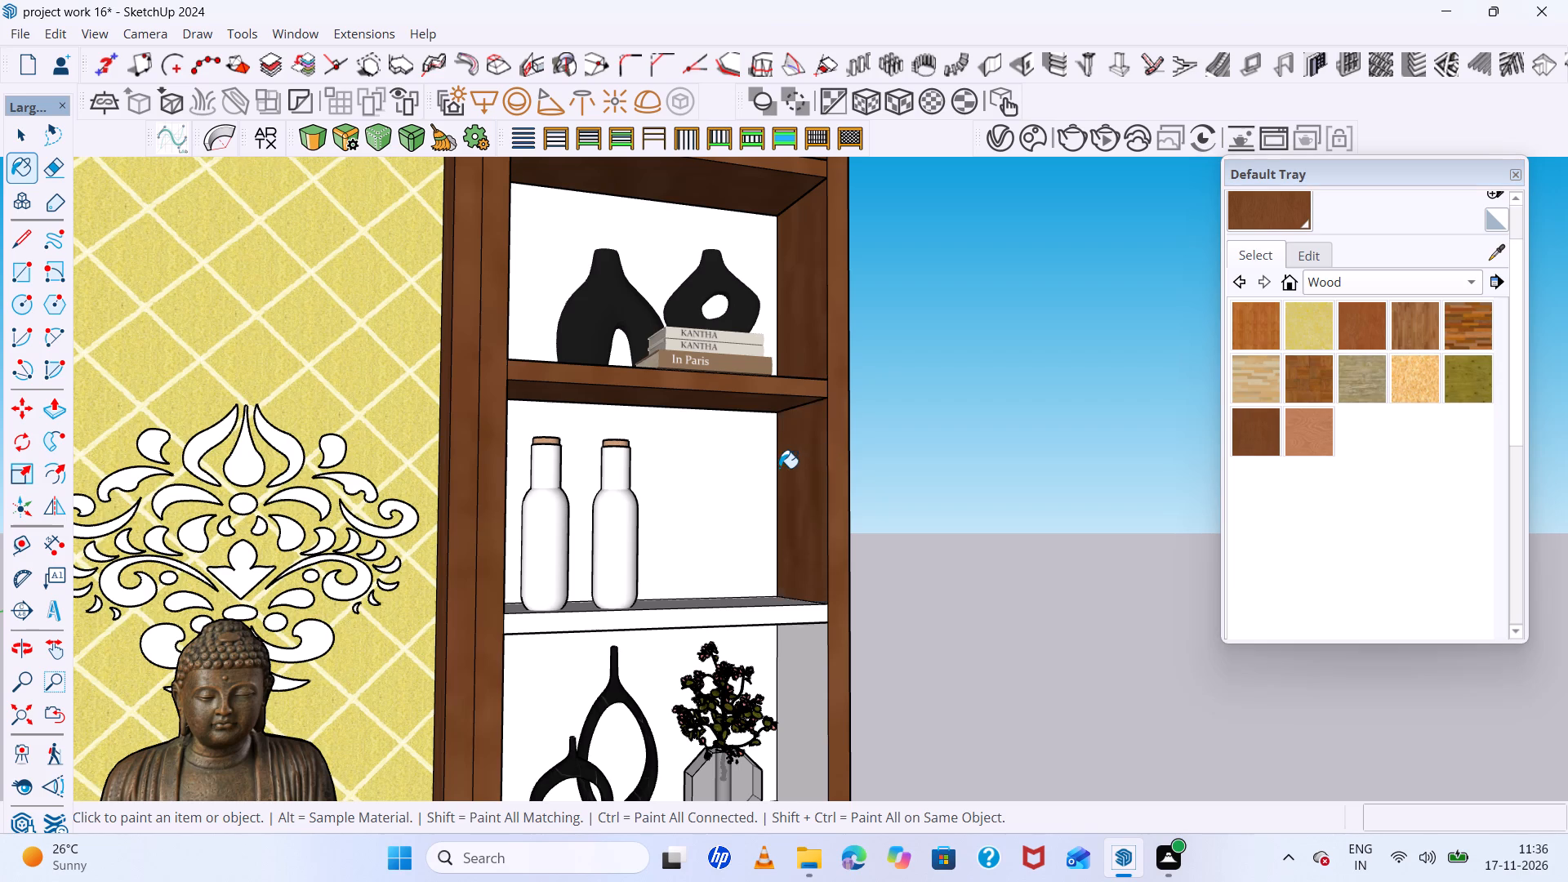
scroll(779, 468, down, 9)
middle_drag(786, 477, 599, 487)
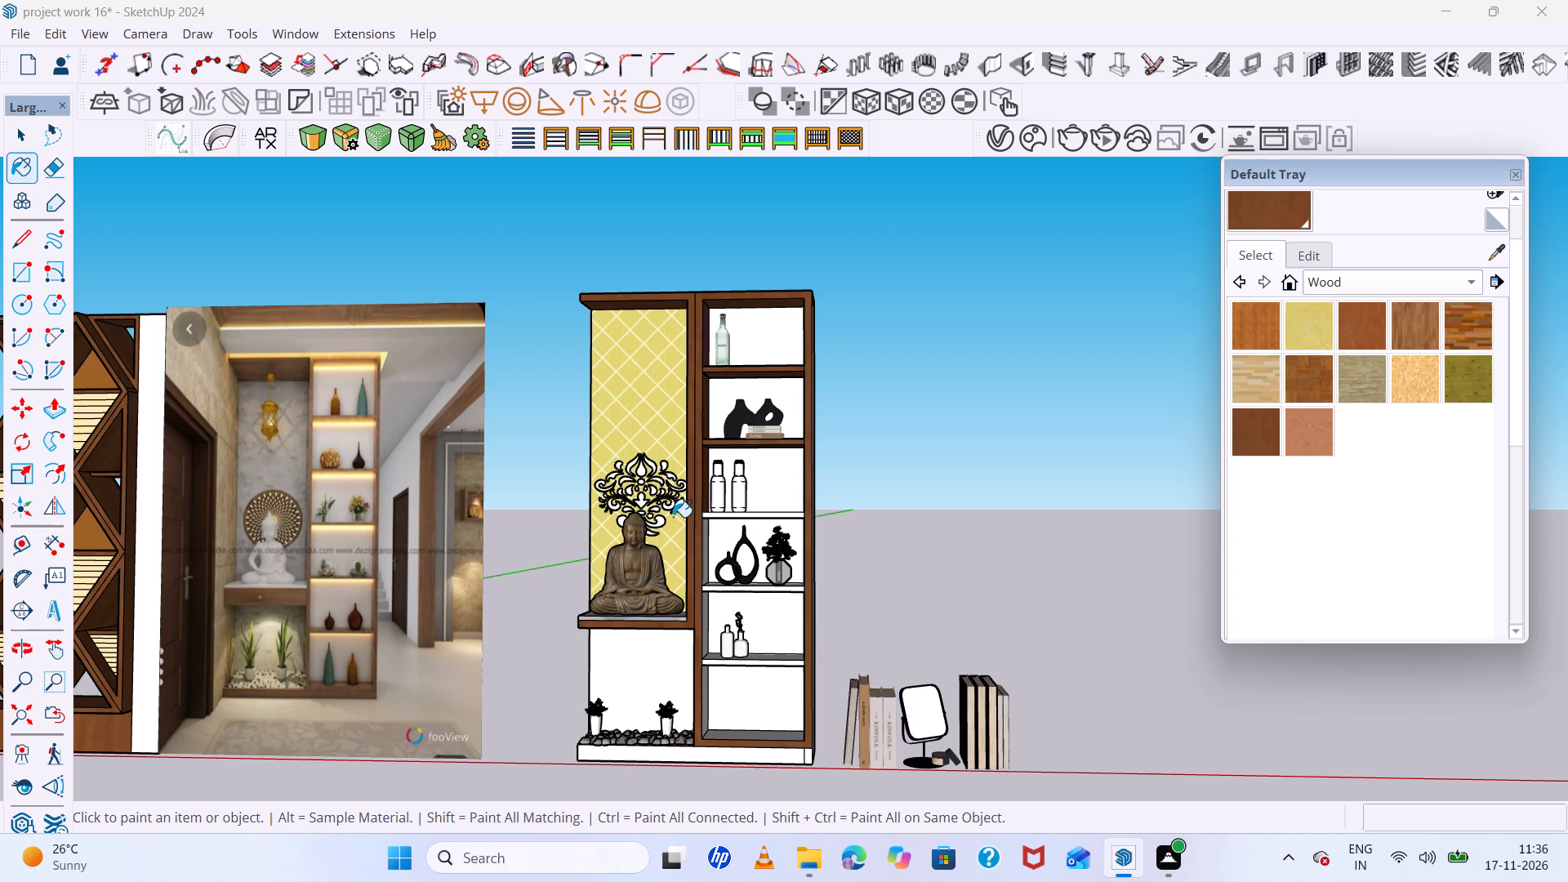
scroll(673, 517, down, 8)
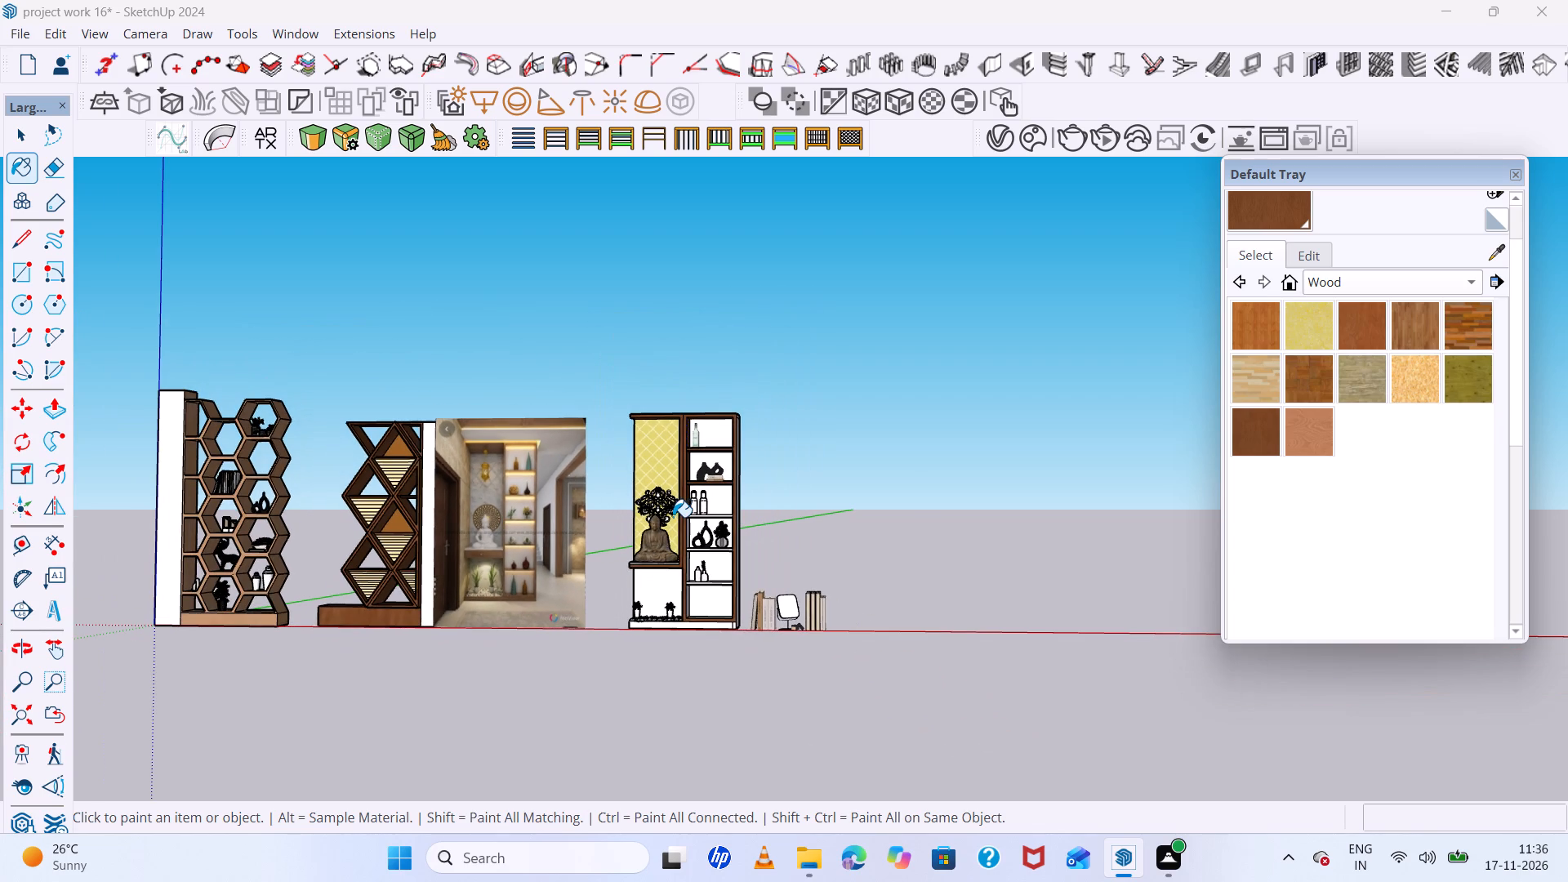
middle_drag(675, 520, 676, 533)
scroll(701, 575, up, 6)
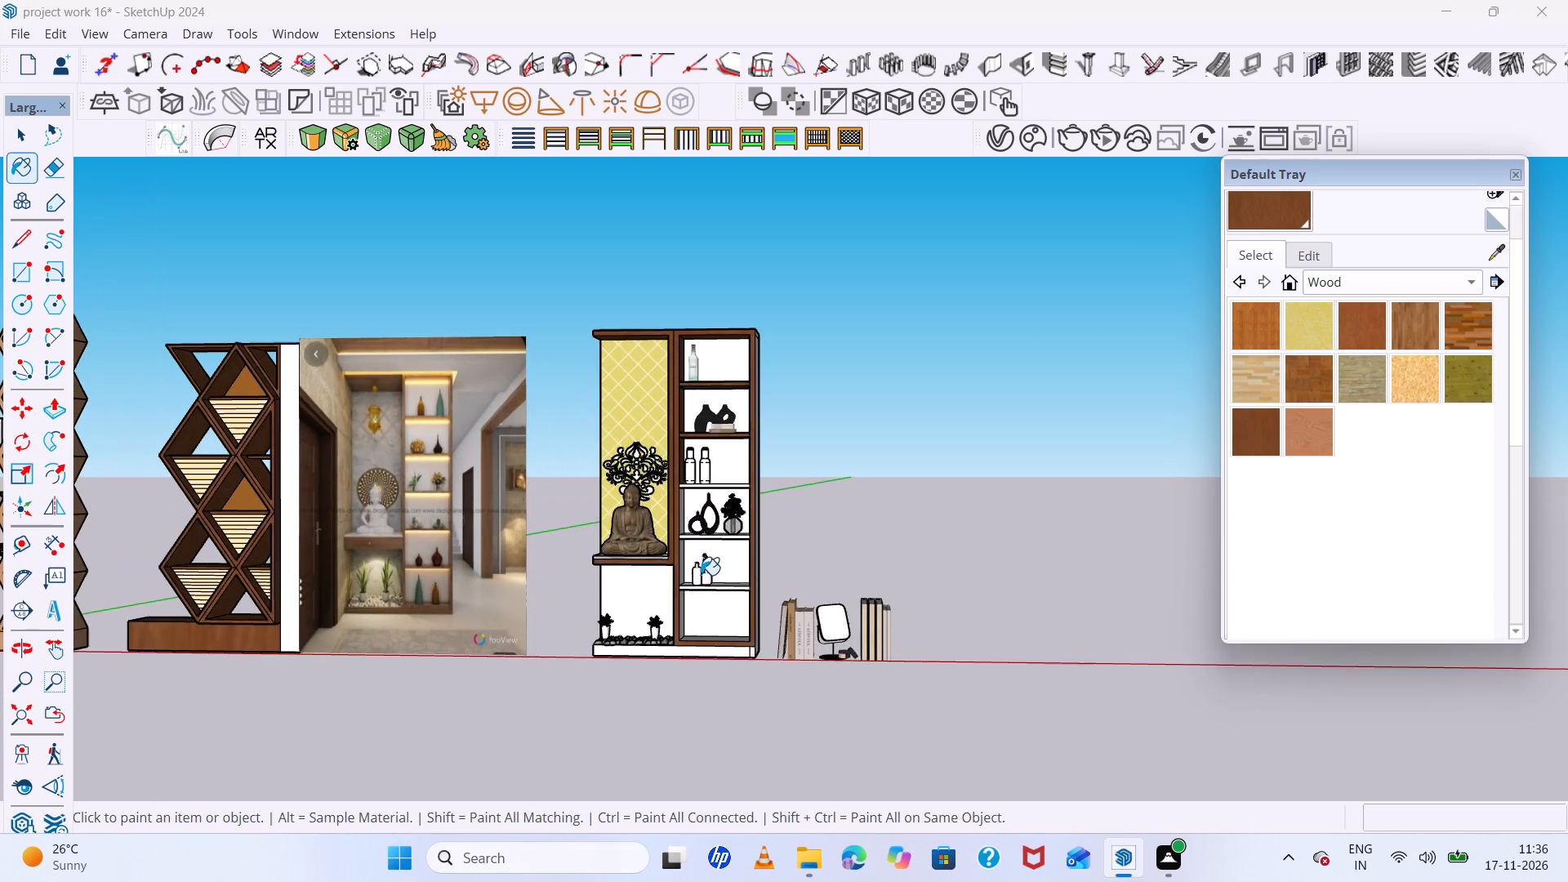
scroll(701, 575, up, 5)
scroll(701, 575, down, 11)
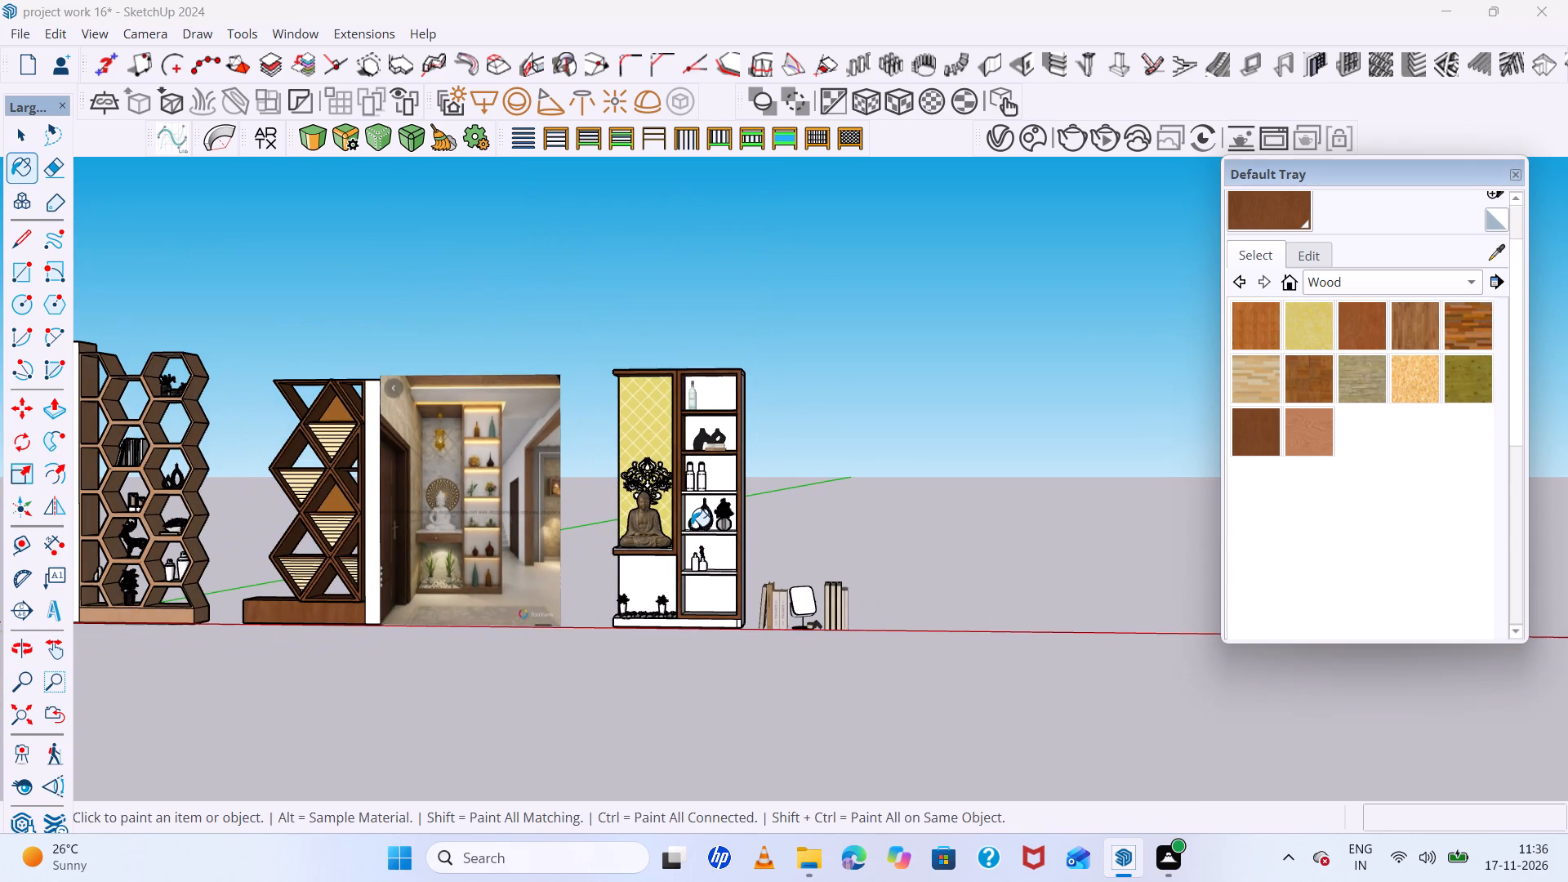
middle_drag(692, 539, 692, 558)
scroll(710, 557, up, 11)
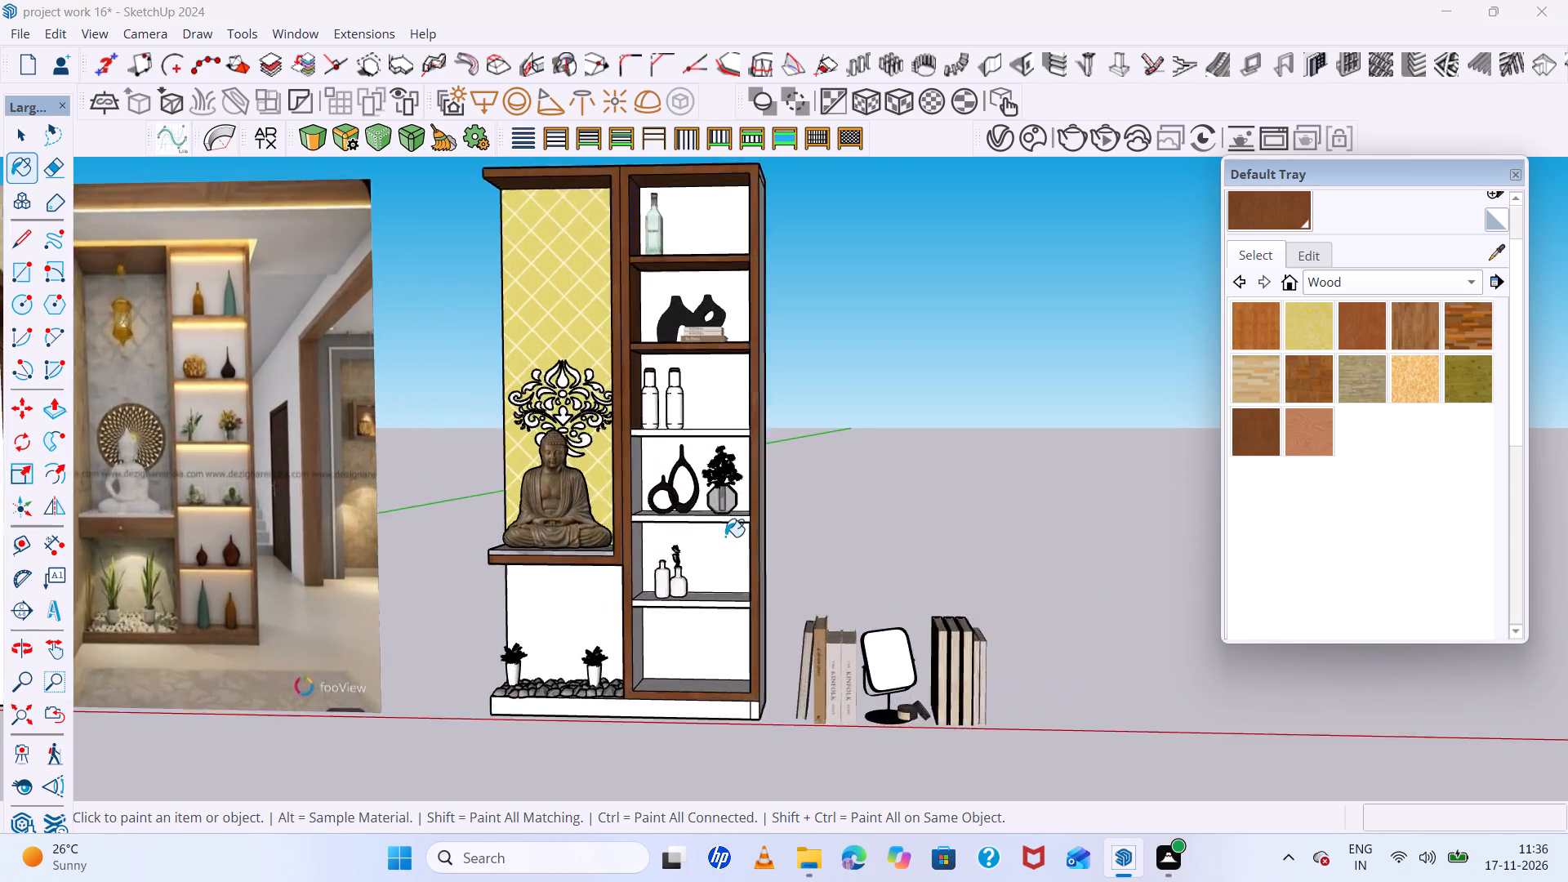
Paint the fourth compartment's inner side wall nearest the niche and the underside of the shelf above it dark brown wood.
scroll(725, 537, up, 1)
scroll(714, 519, down, 6)
scroll(666, 471, up, 14)
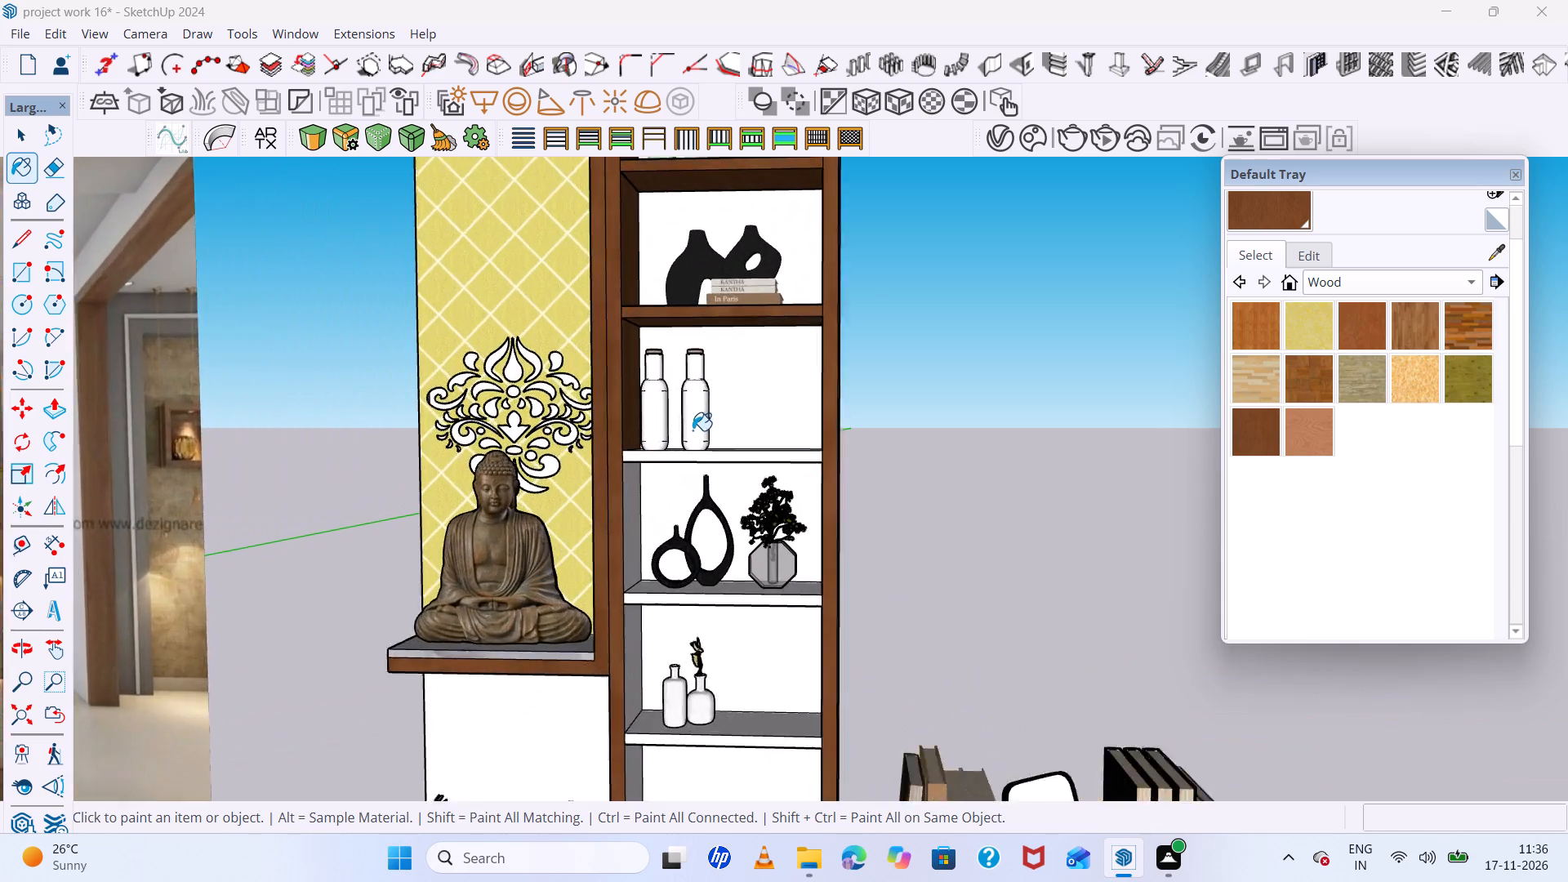
scroll(622, 538, up, 5)
middle_drag(608, 509, 598, 458)
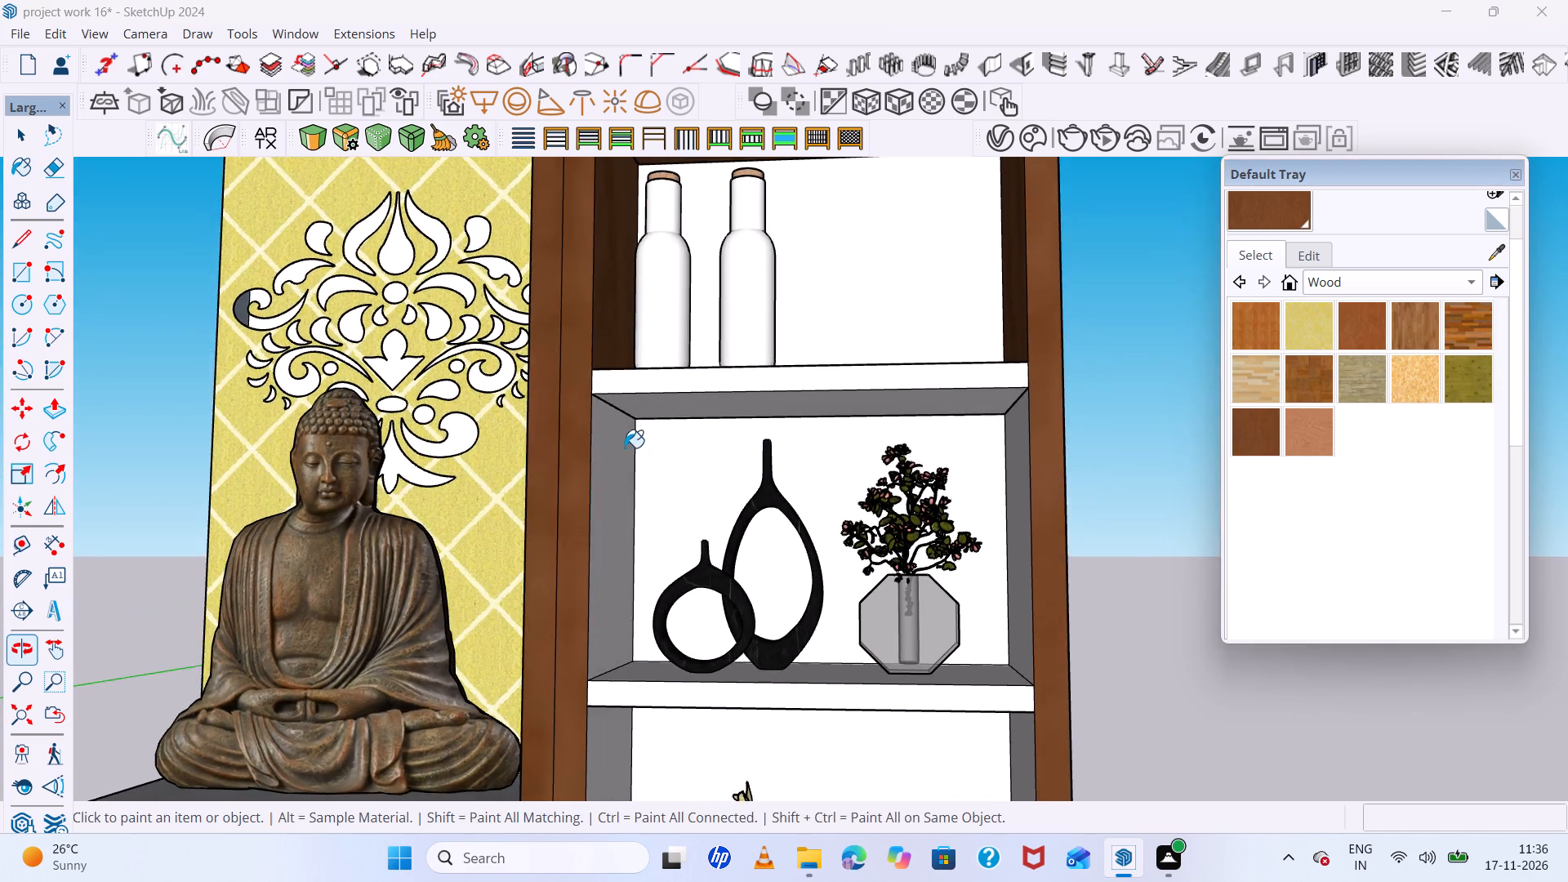
scroll(625, 448, up, 6)
click(603, 448)
click(704, 380)
scroll(596, 380, down, 5)
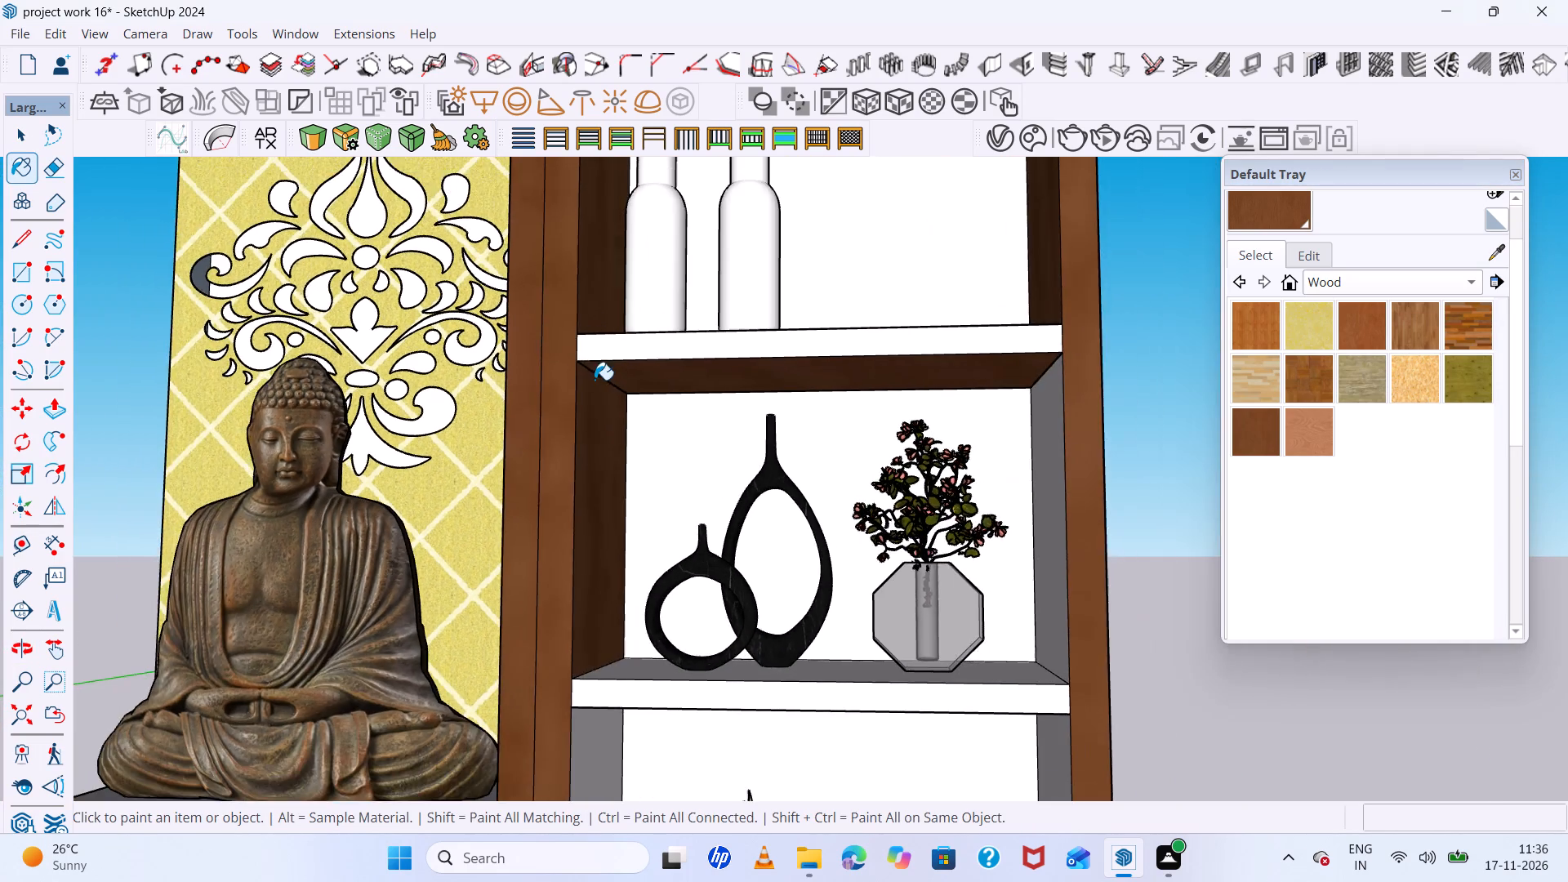
Paint the front edge and top surface of the shelf under the two white bottles dark brown wood.
middle_drag(595, 380, 642, 477)
scroll(692, 416, up, 5)
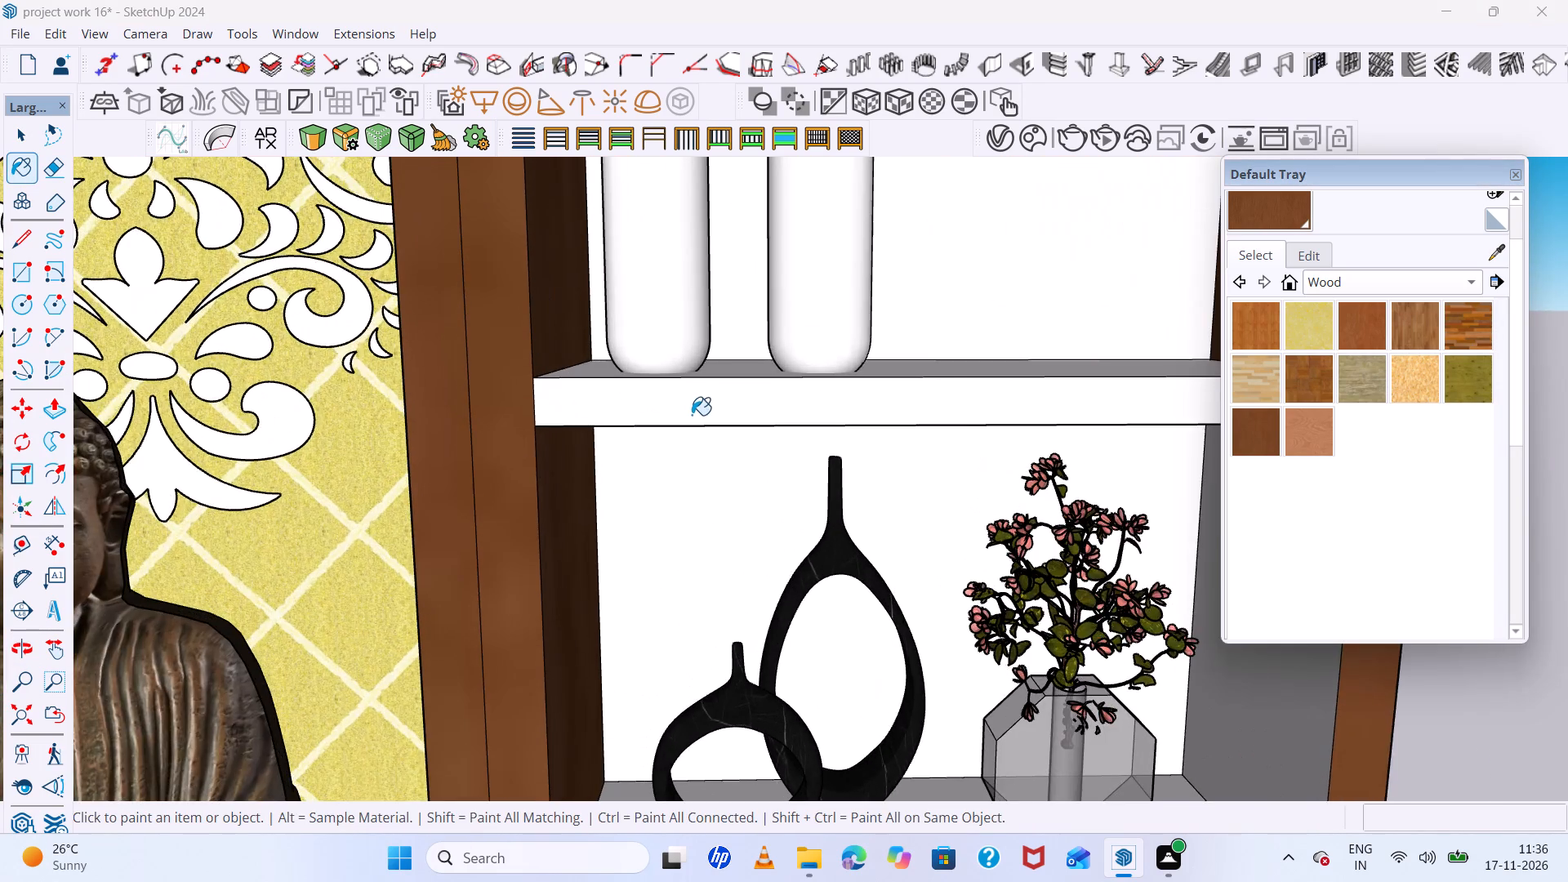
scroll(690, 408, up, 4)
click(651, 401)
scroll(677, 379, up, 4)
middle_drag(719, 362, 733, 440)
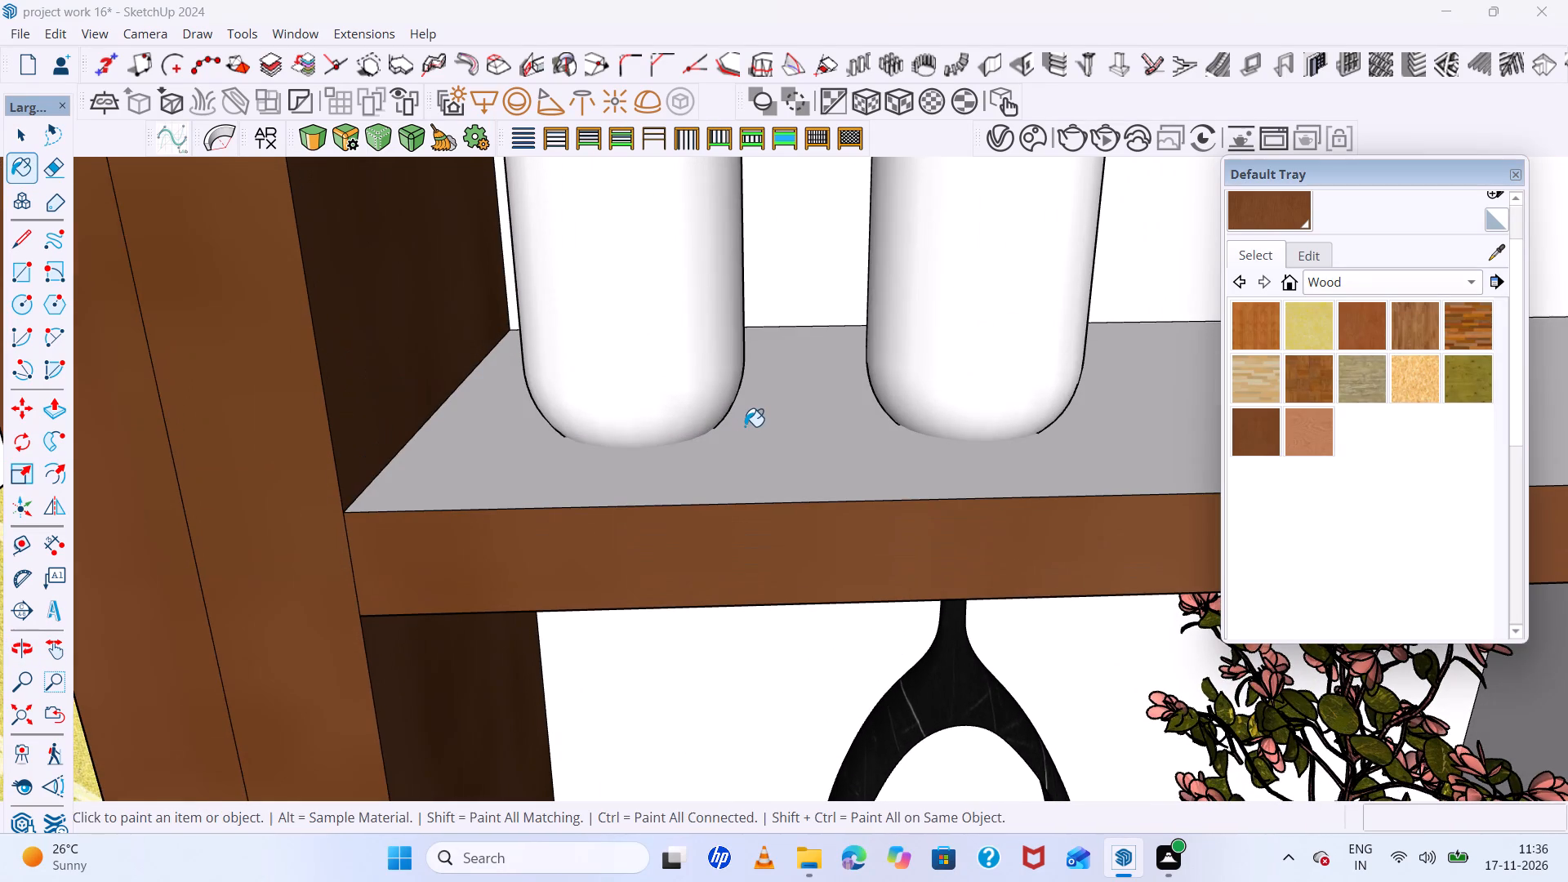
click(751, 427)
Paint the inner side wall farthest from the niche in the black ring vases' compartment dark brown wood.
scroll(751, 427, down, 11)
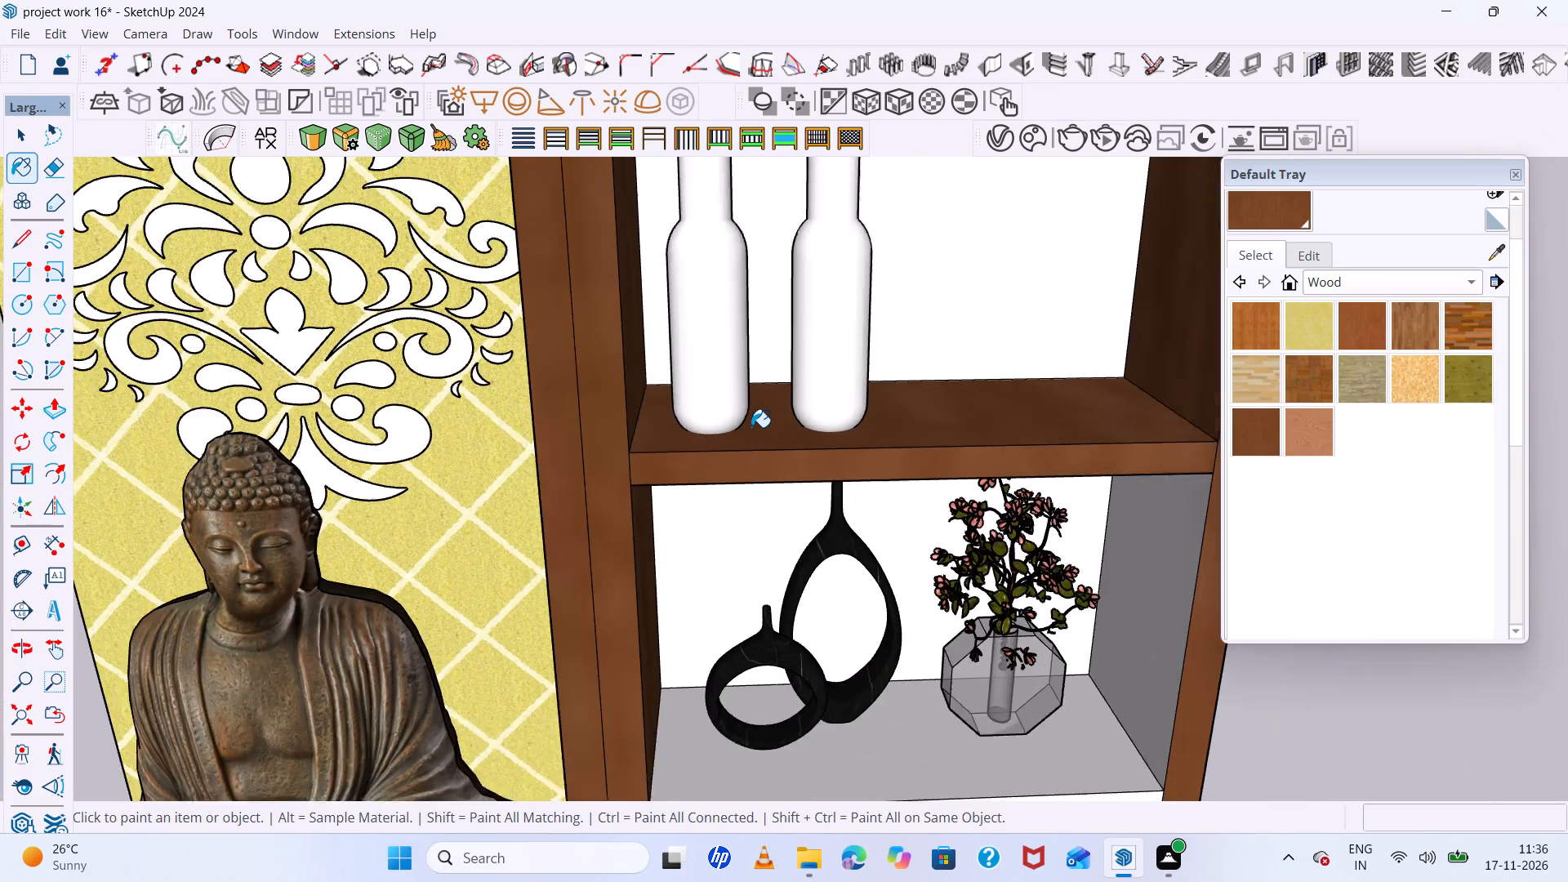
scroll(751, 427, down, 6)
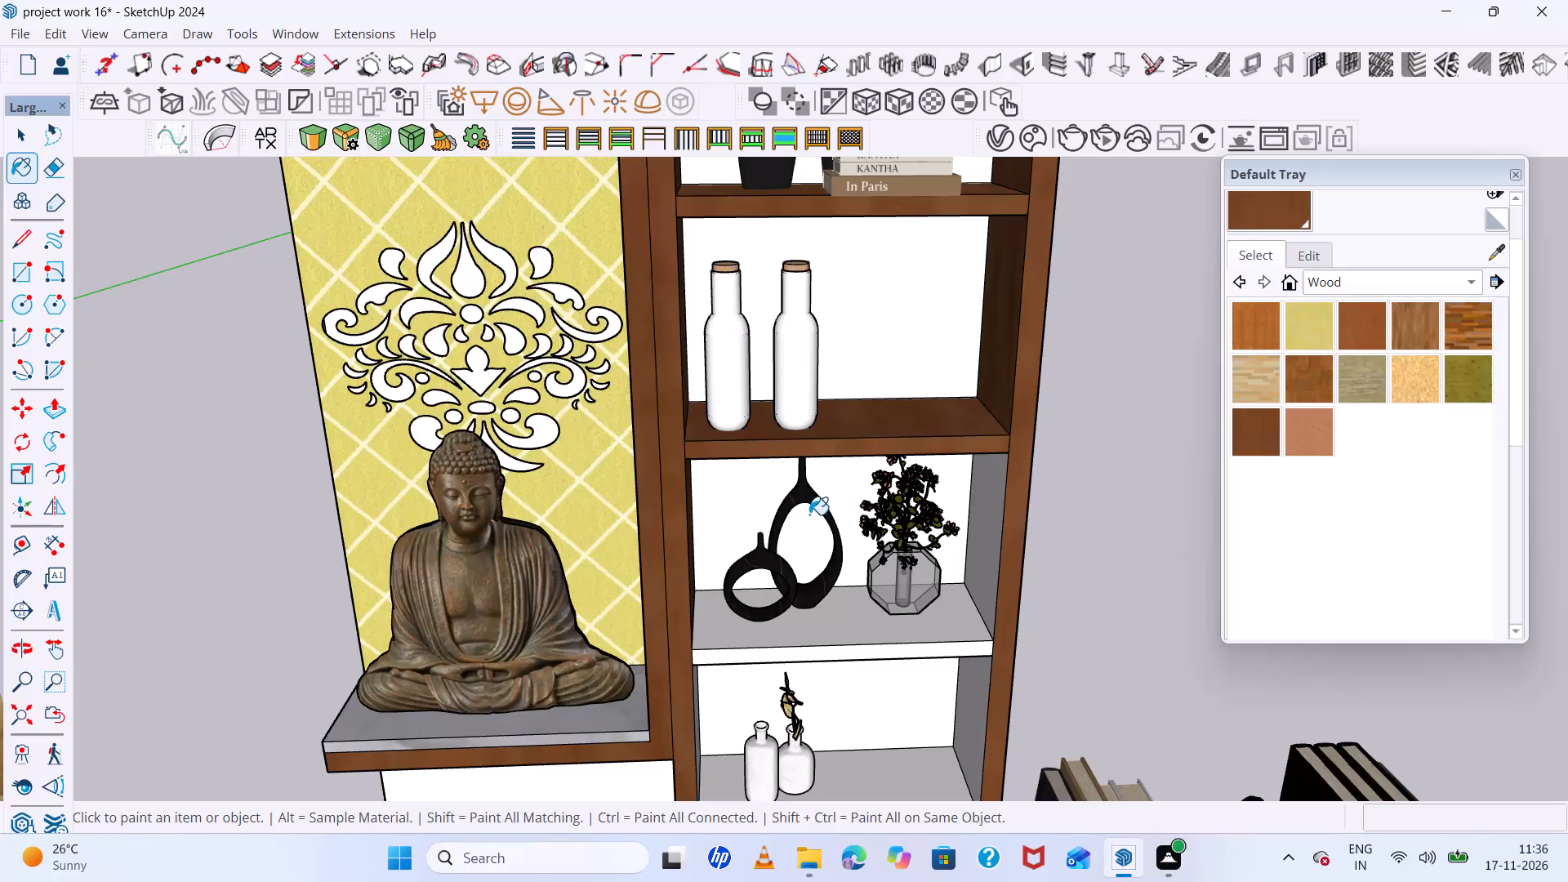
scroll(709, 509, down, 3)
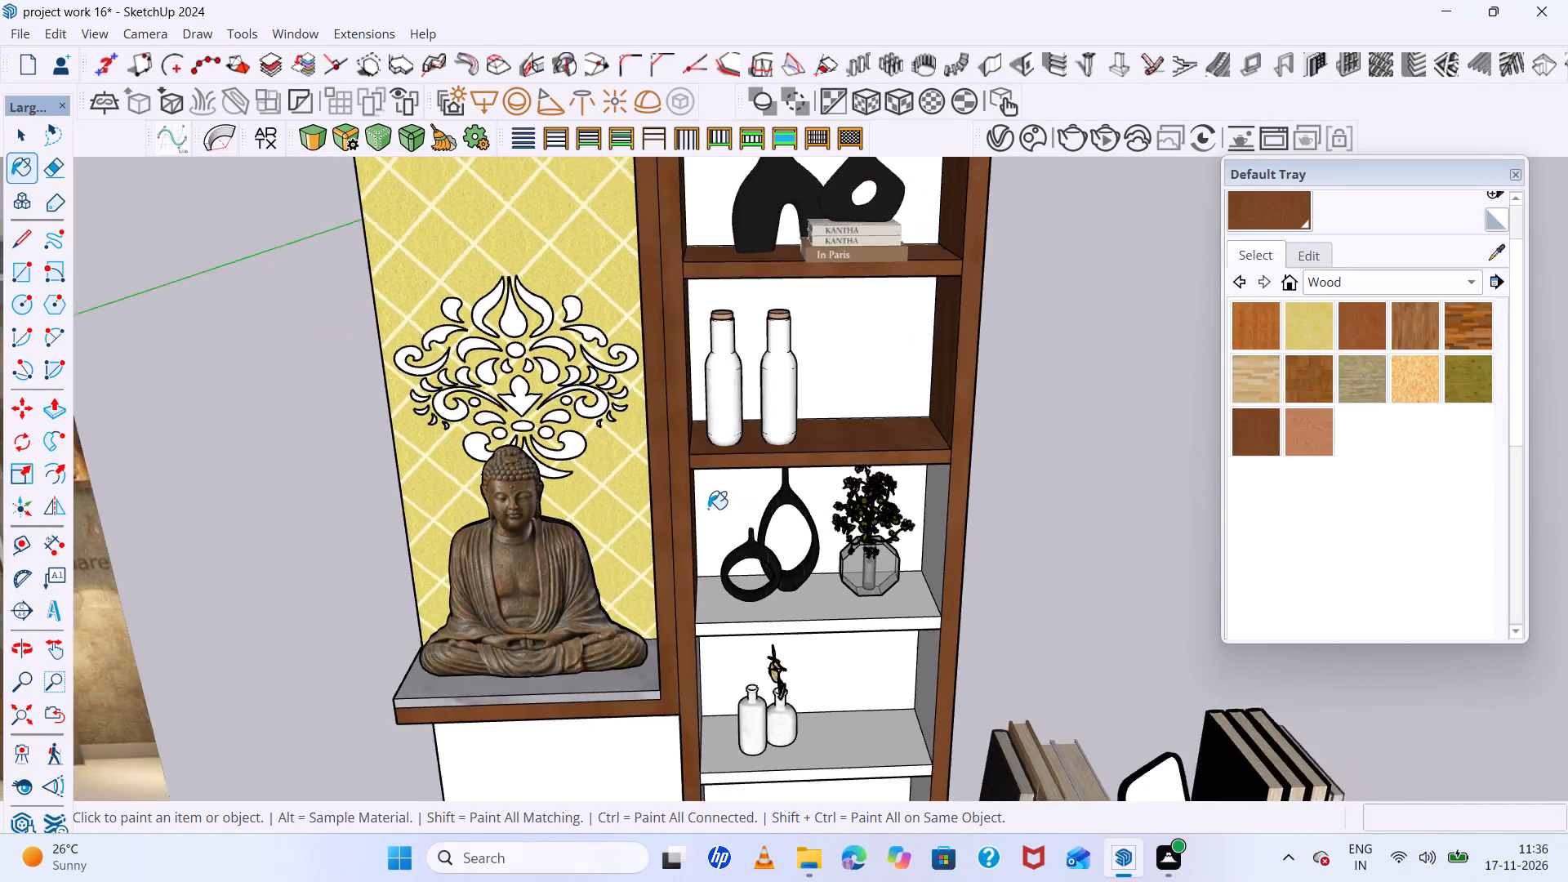
scroll(708, 509, down, 9)
scroll(792, 546, up, 11)
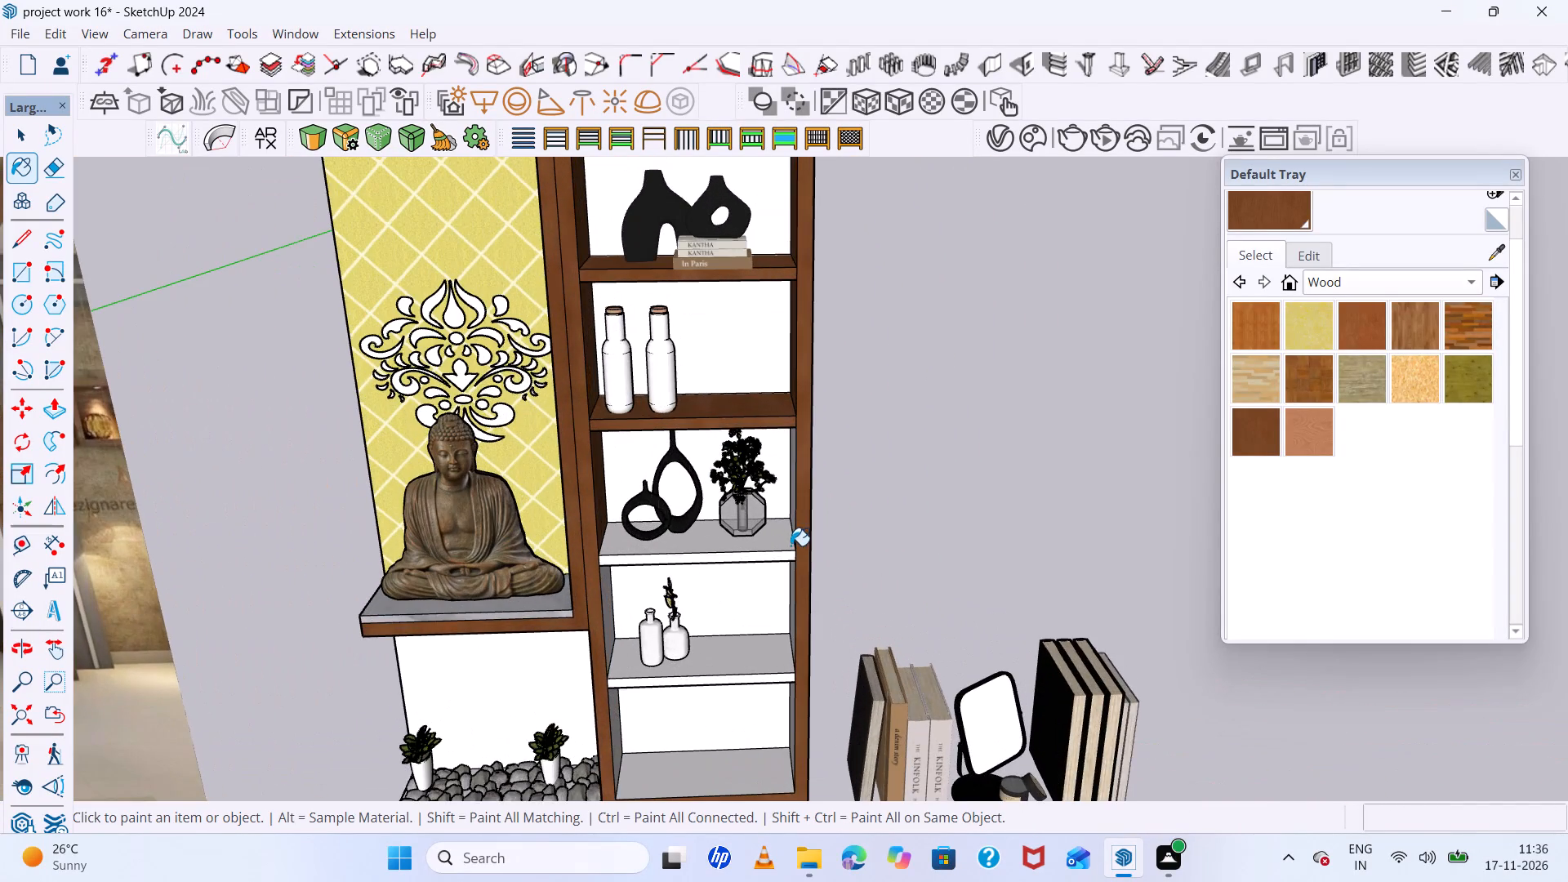
middle_drag(790, 546, 786, 465)
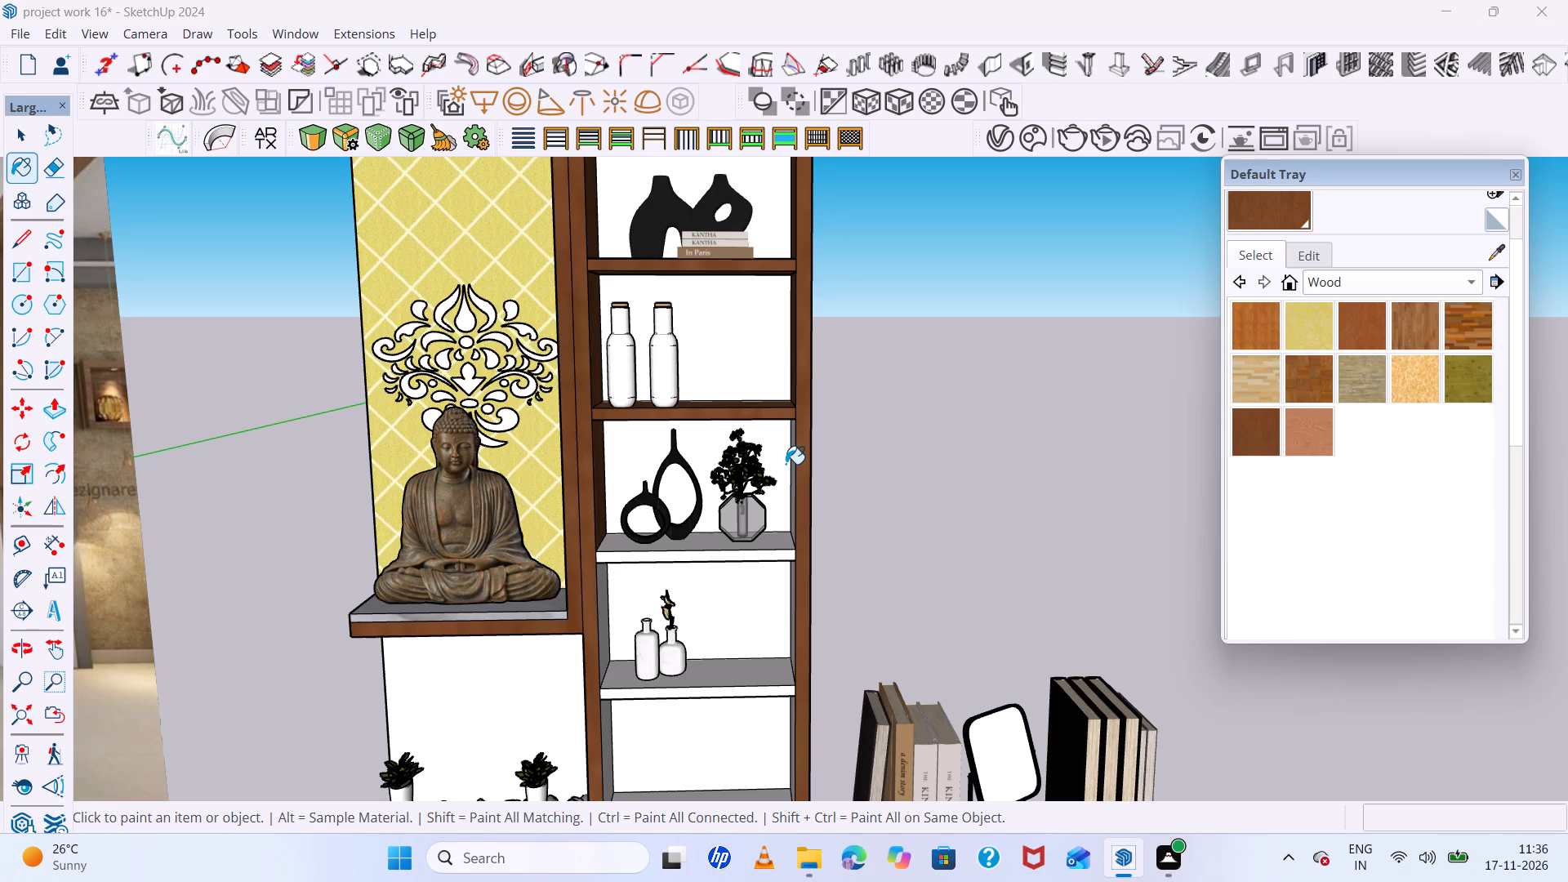
scroll(786, 464, up, 1)
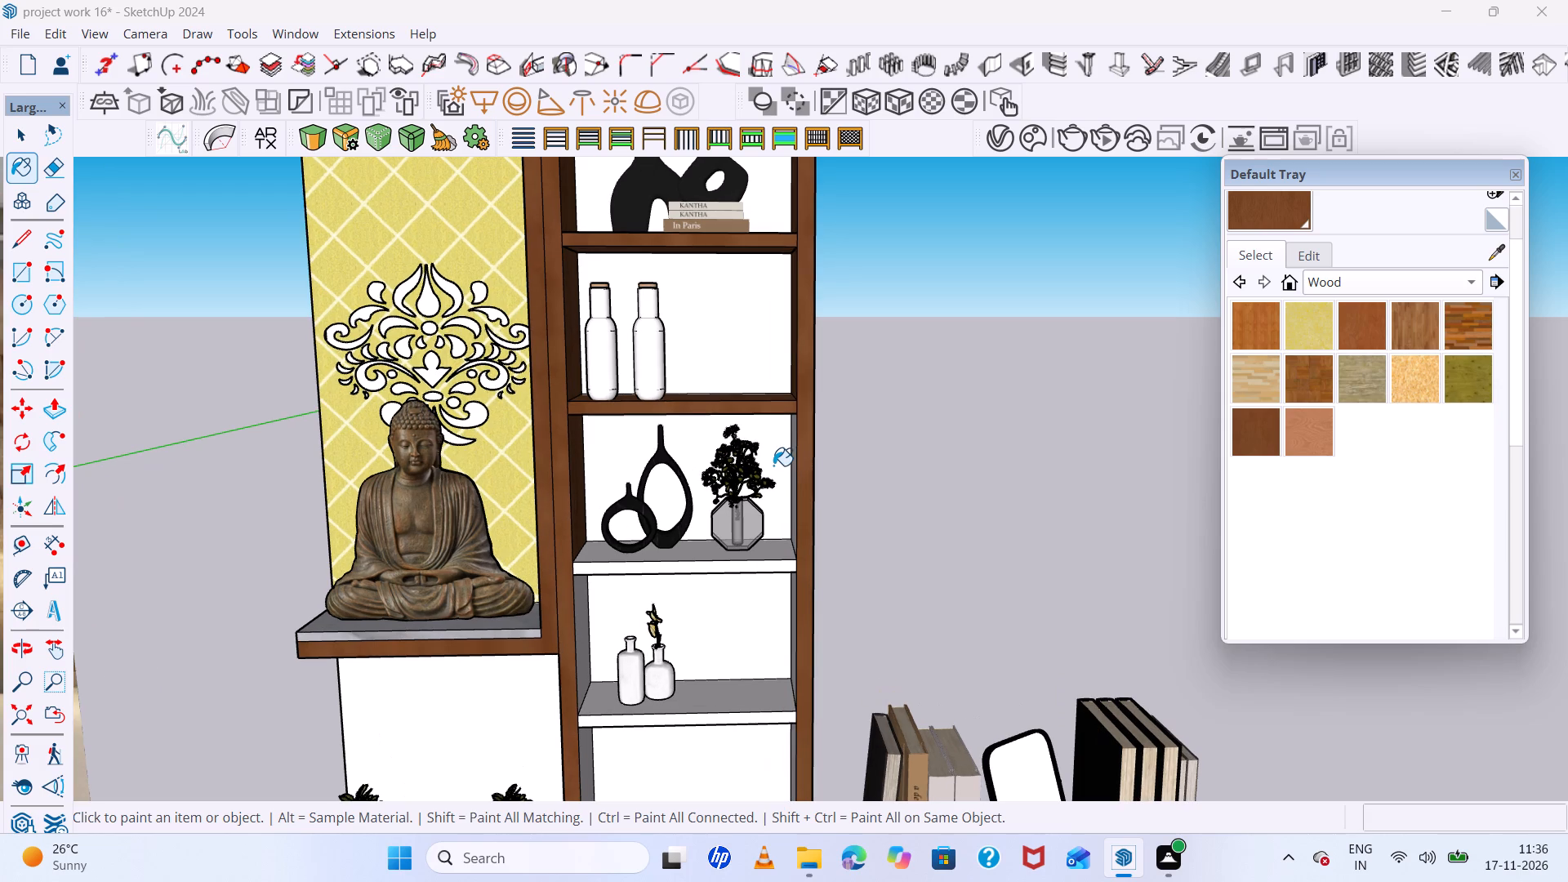
scroll(612, 539, down, 1)
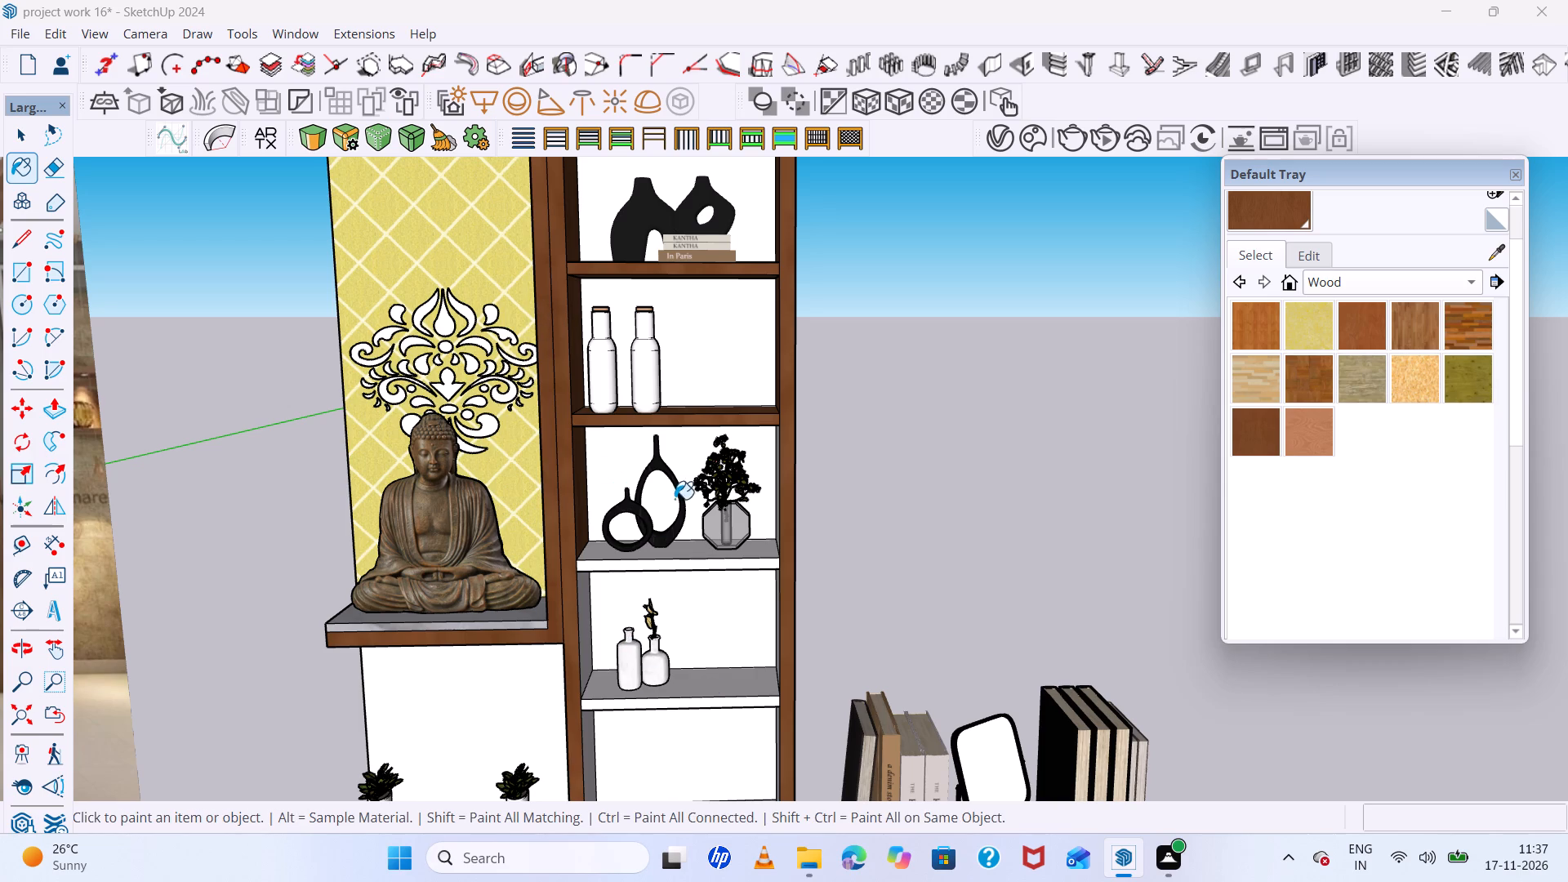
scroll(637, 572, up, 5)
scroll(631, 557, down, 5)
middle_drag(628, 552, 632, 497)
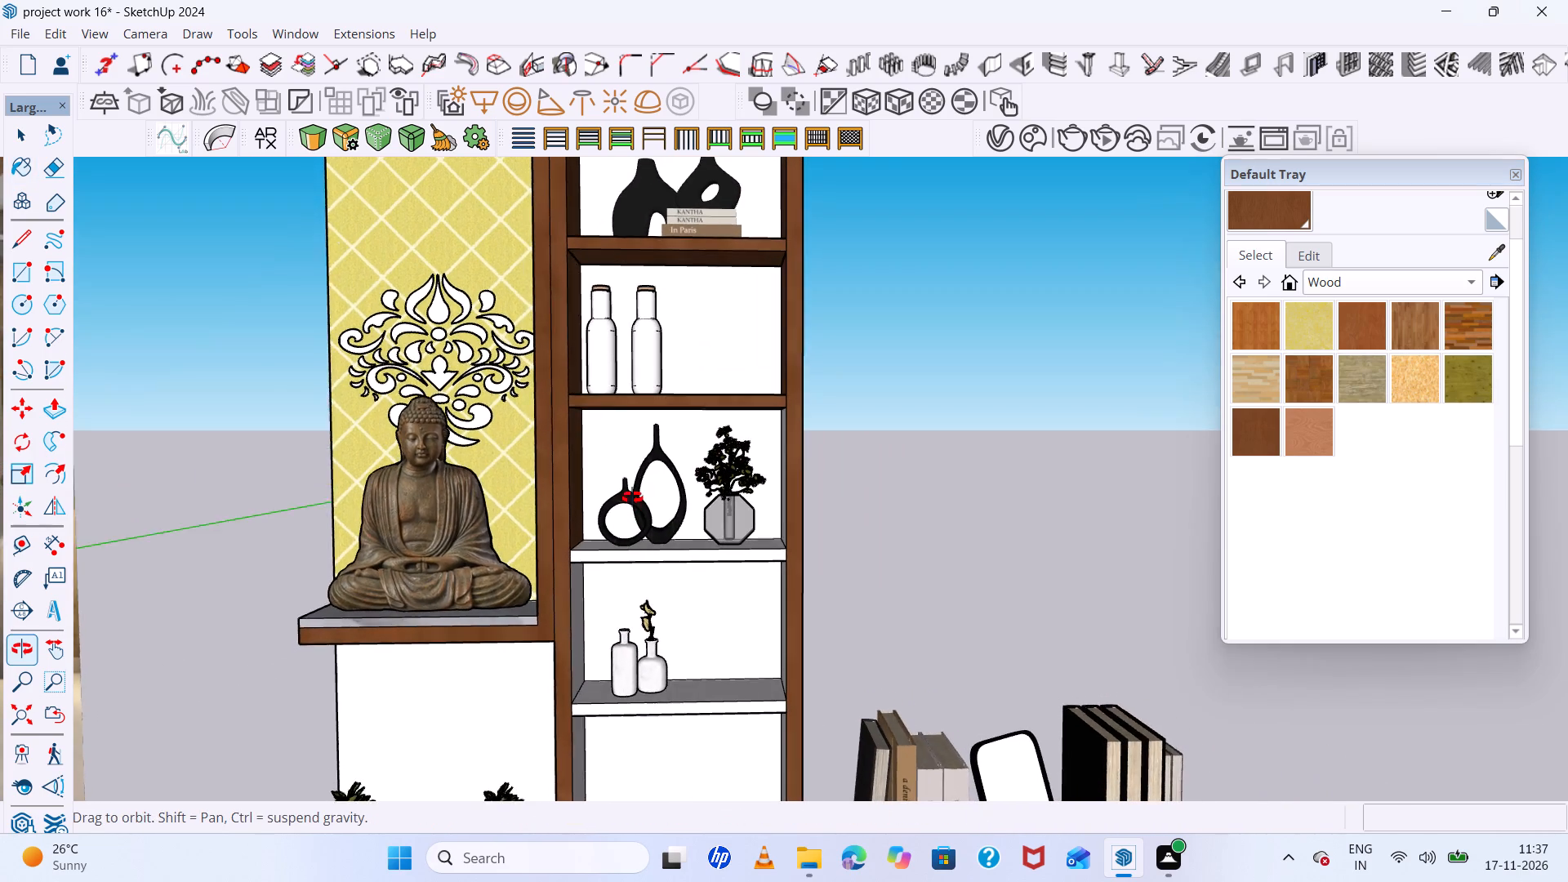
middle_drag(632, 497, 634, 478)
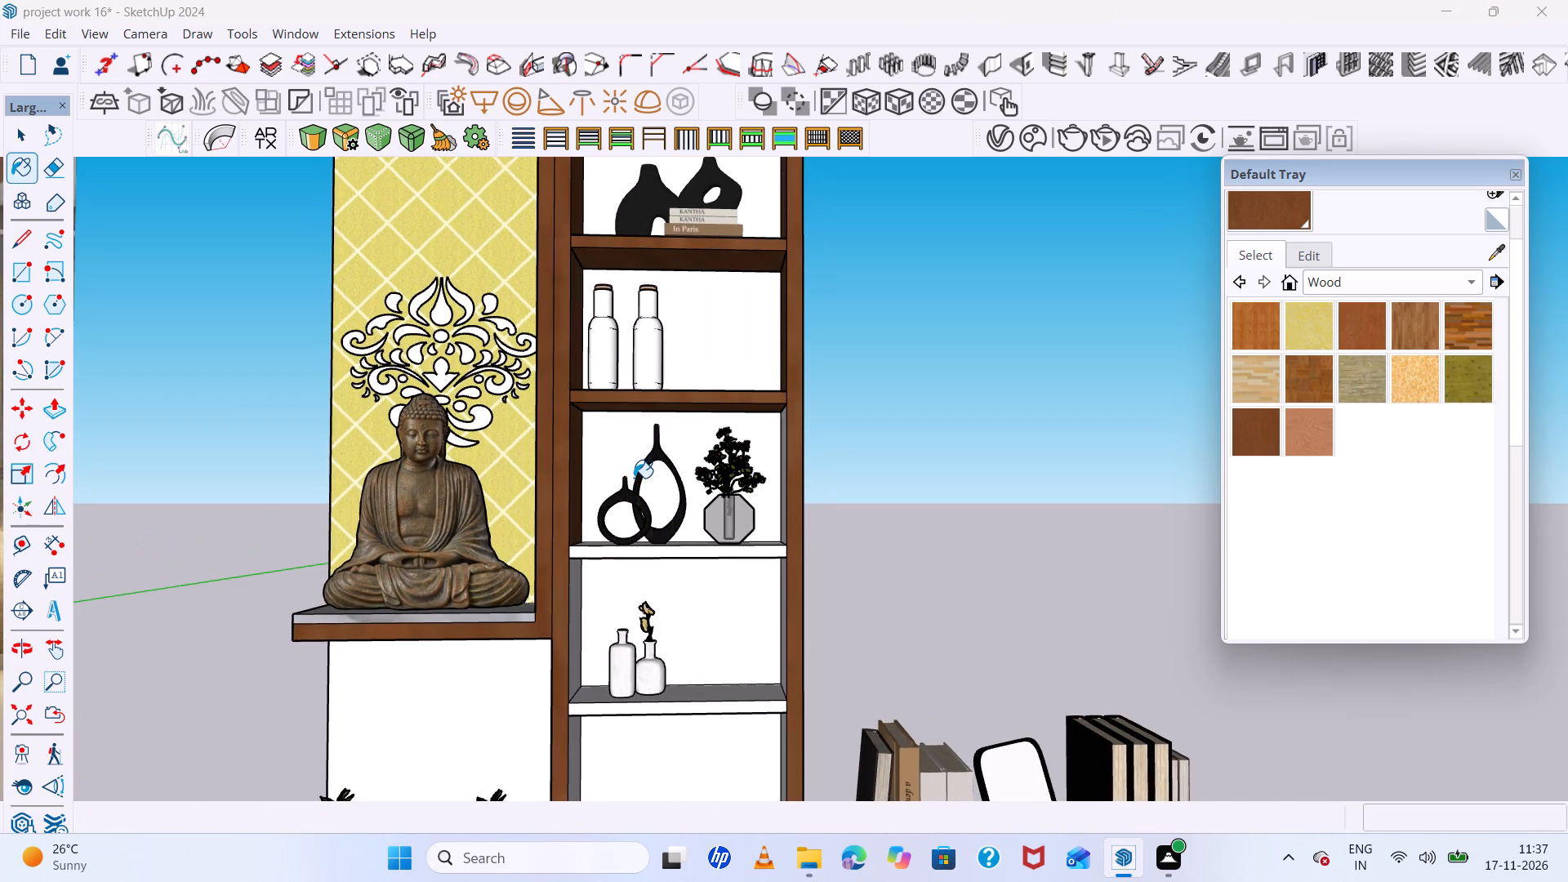
scroll(634, 478, up, 5)
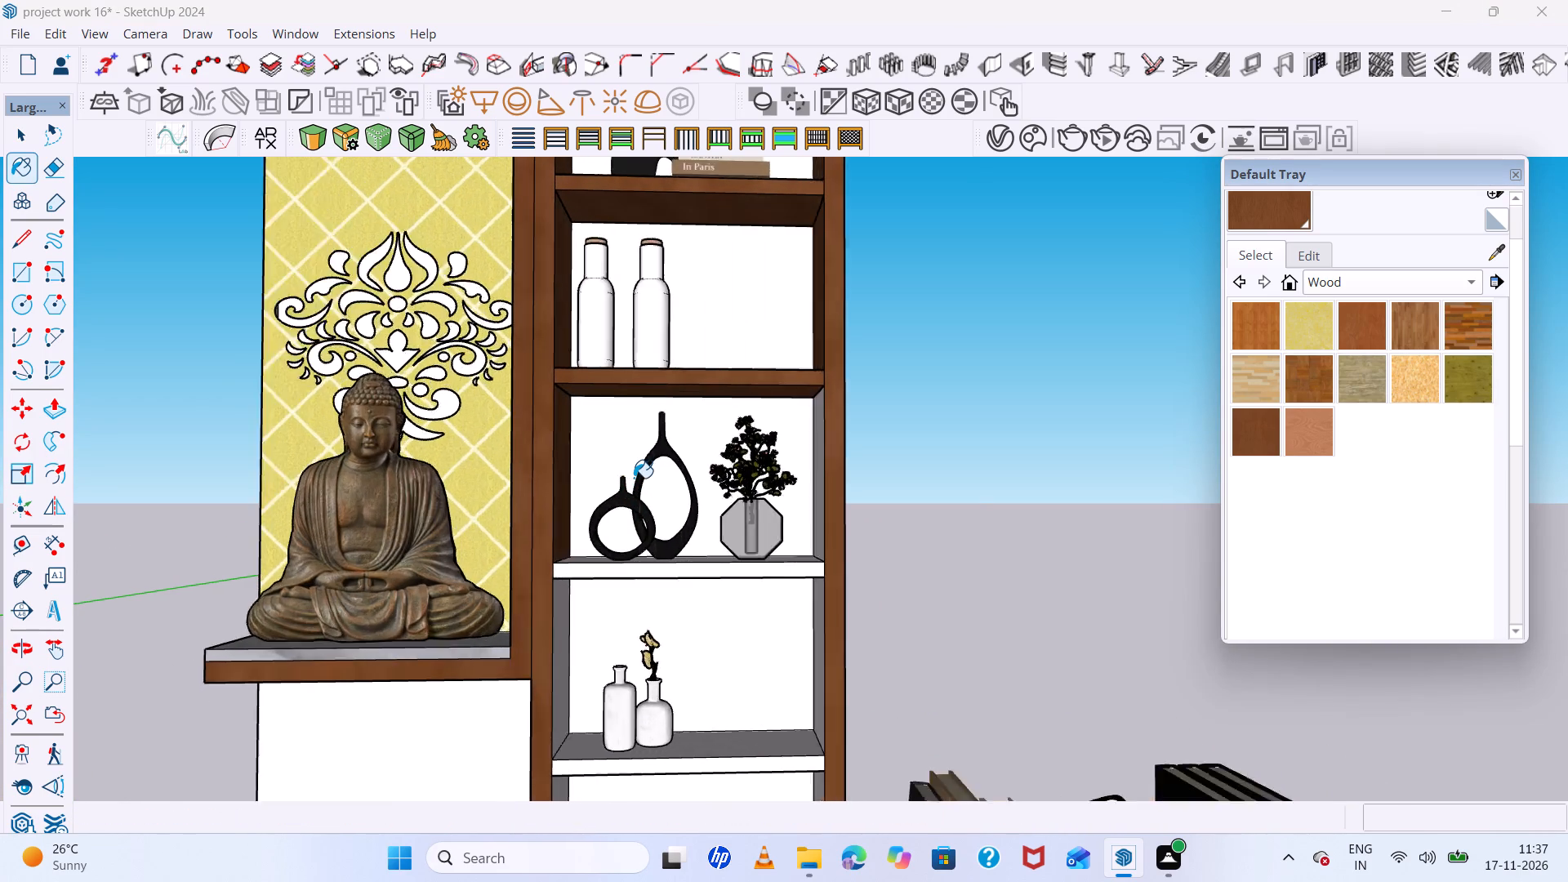
scroll(634, 478, down, 4)
middle_drag(634, 478, 800, 515)
scroll(812, 506, up, 4)
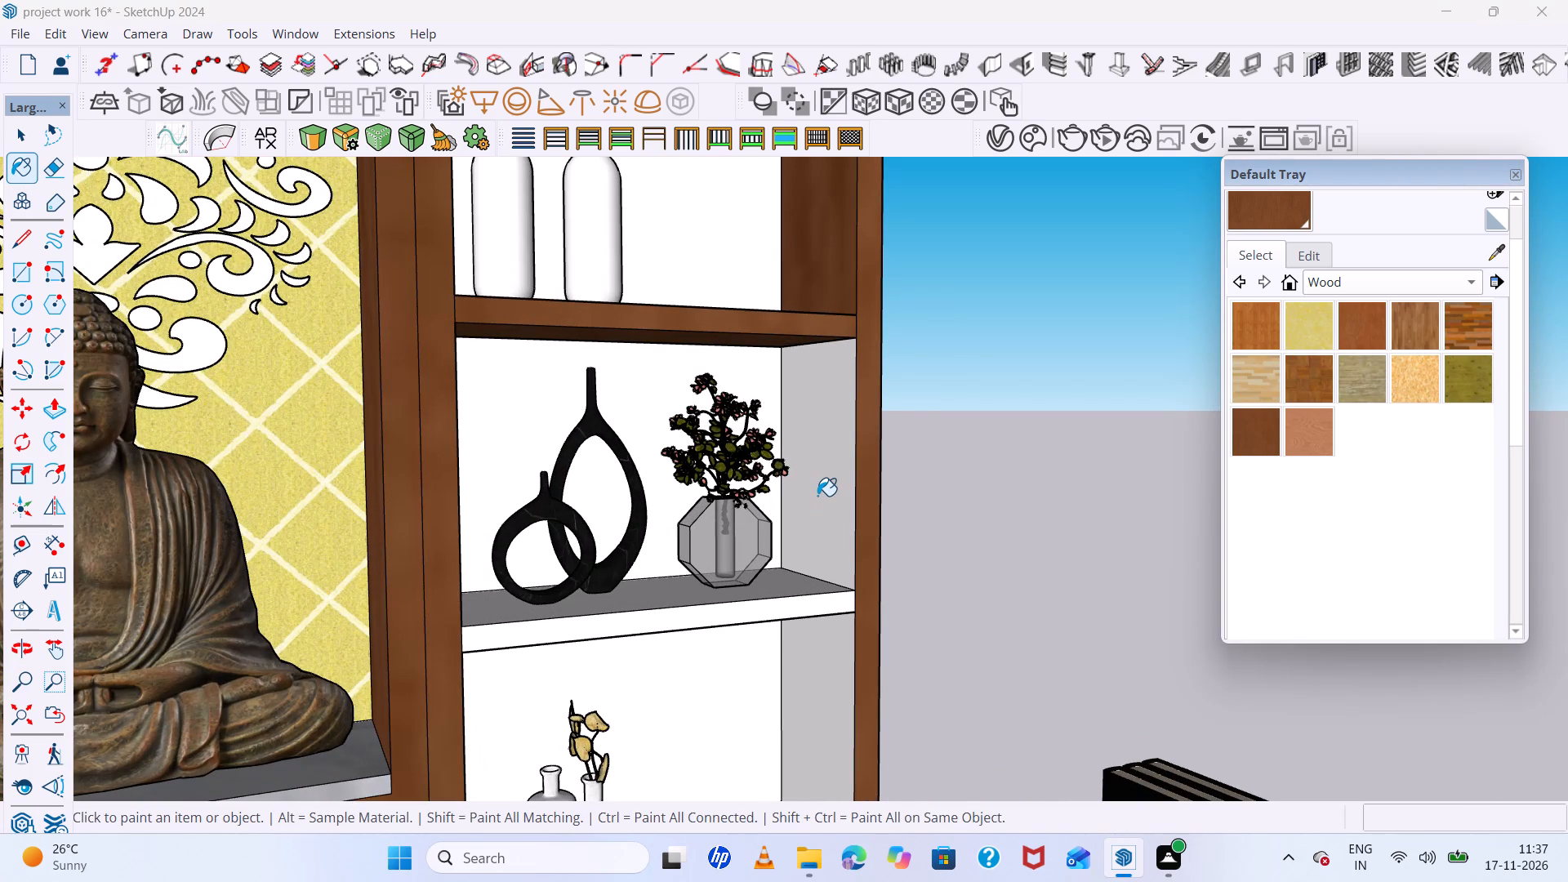
click(817, 496)
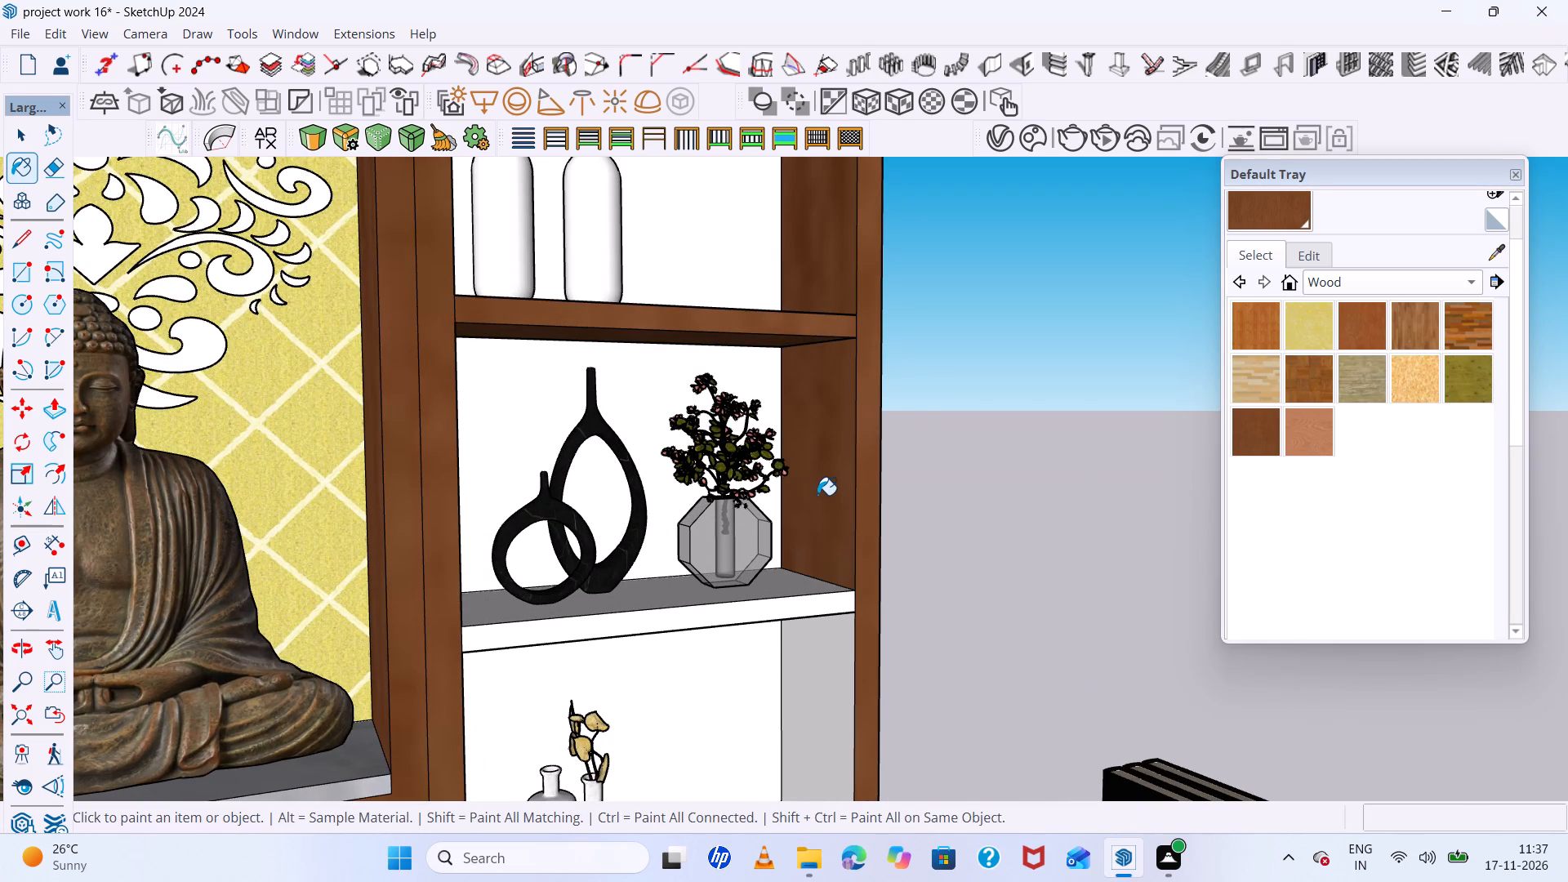
Paint the fifth compartment's inner side wall farthest from the niche dark brown wood.
scroll(807, 495, down, 5)
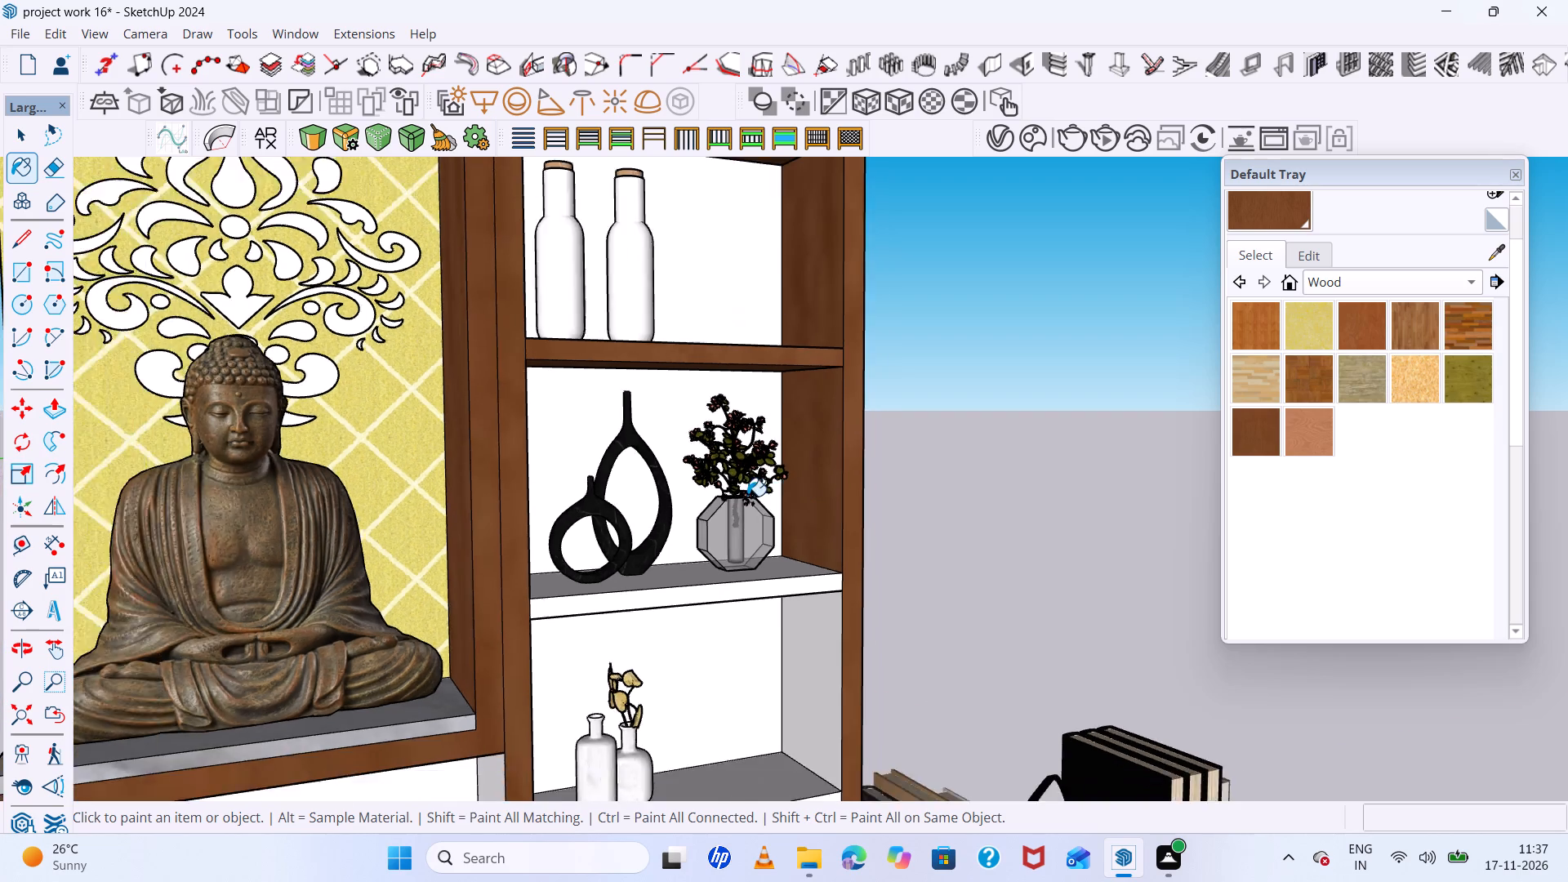
scroll(734, 497, down, 4)
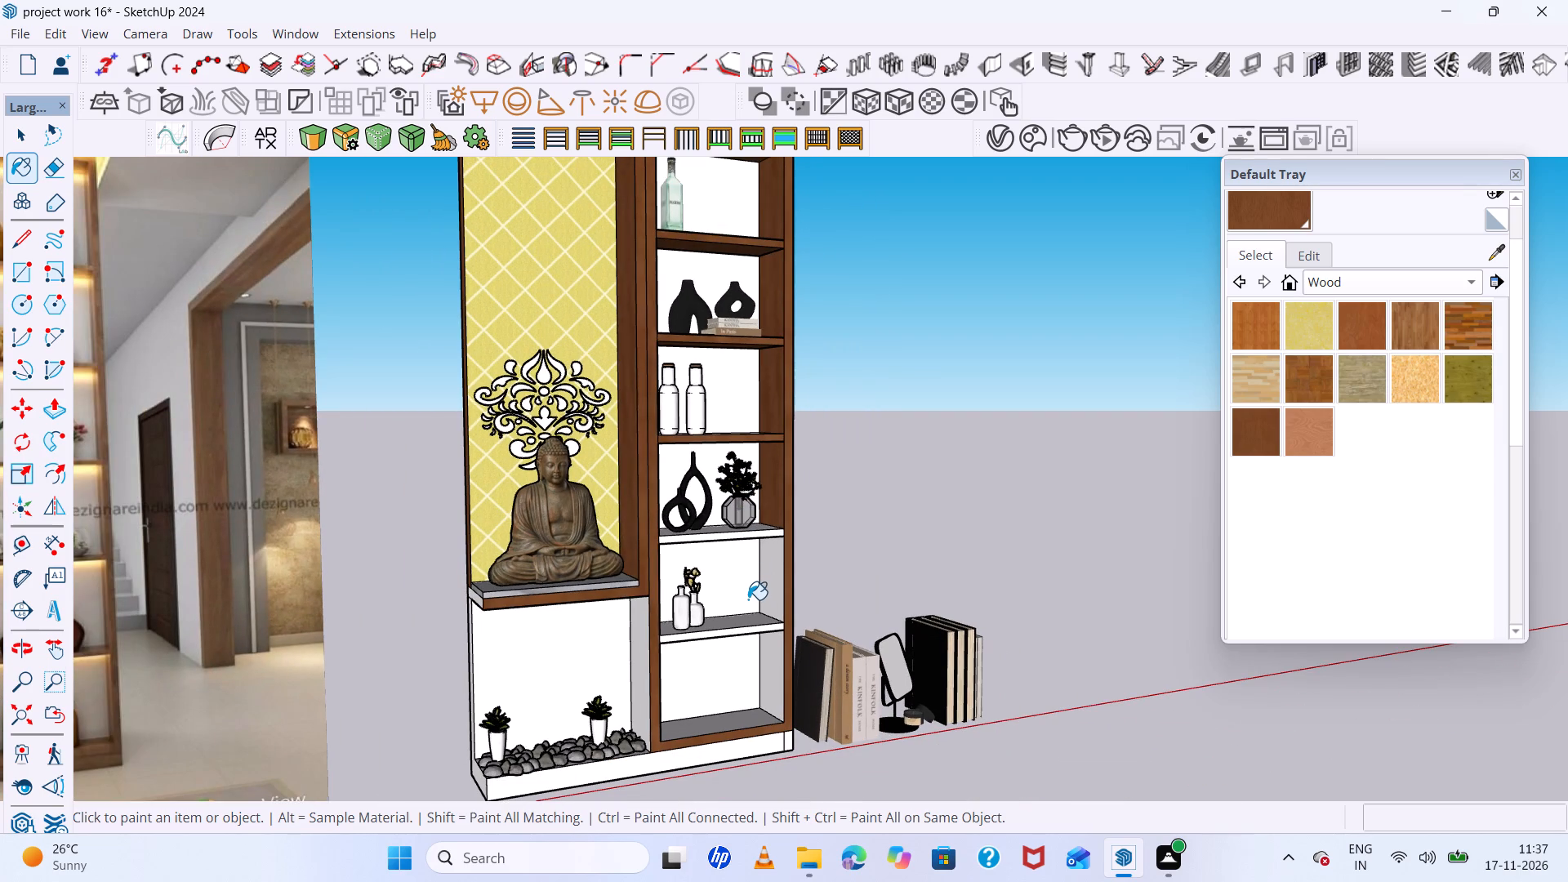
scroll(748, 599, up, 5)
click(784, 551)
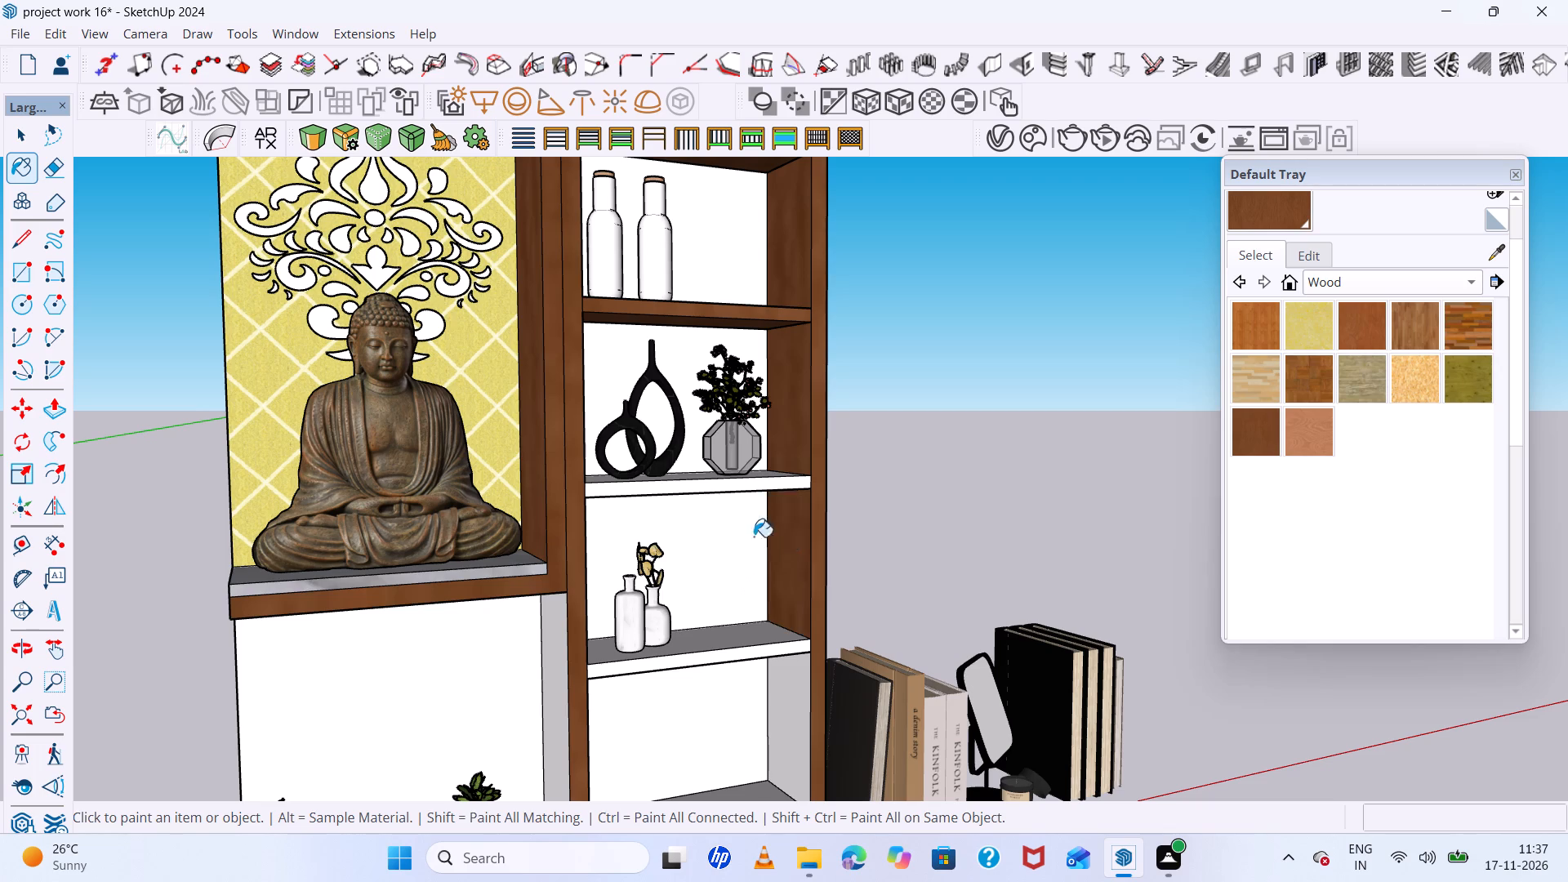
Paint the front edge and top surface of the shelf under the black ring vases dark brown wood.
scroll(731, 528, down, 6)
scroll(770, 490, up, 1)
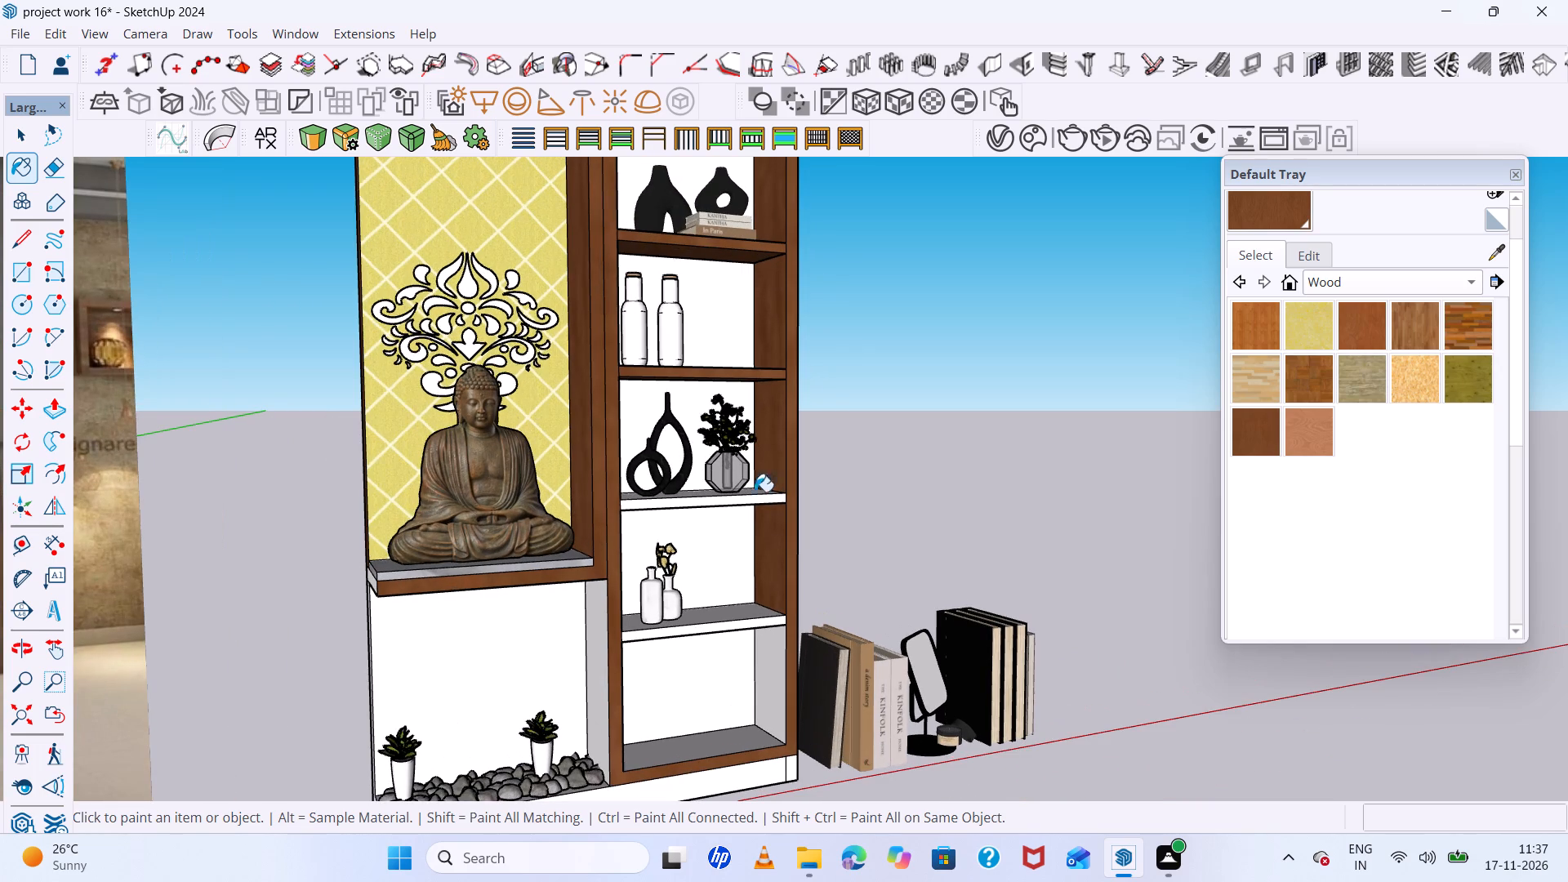
scroll(679, 507, up, 9)
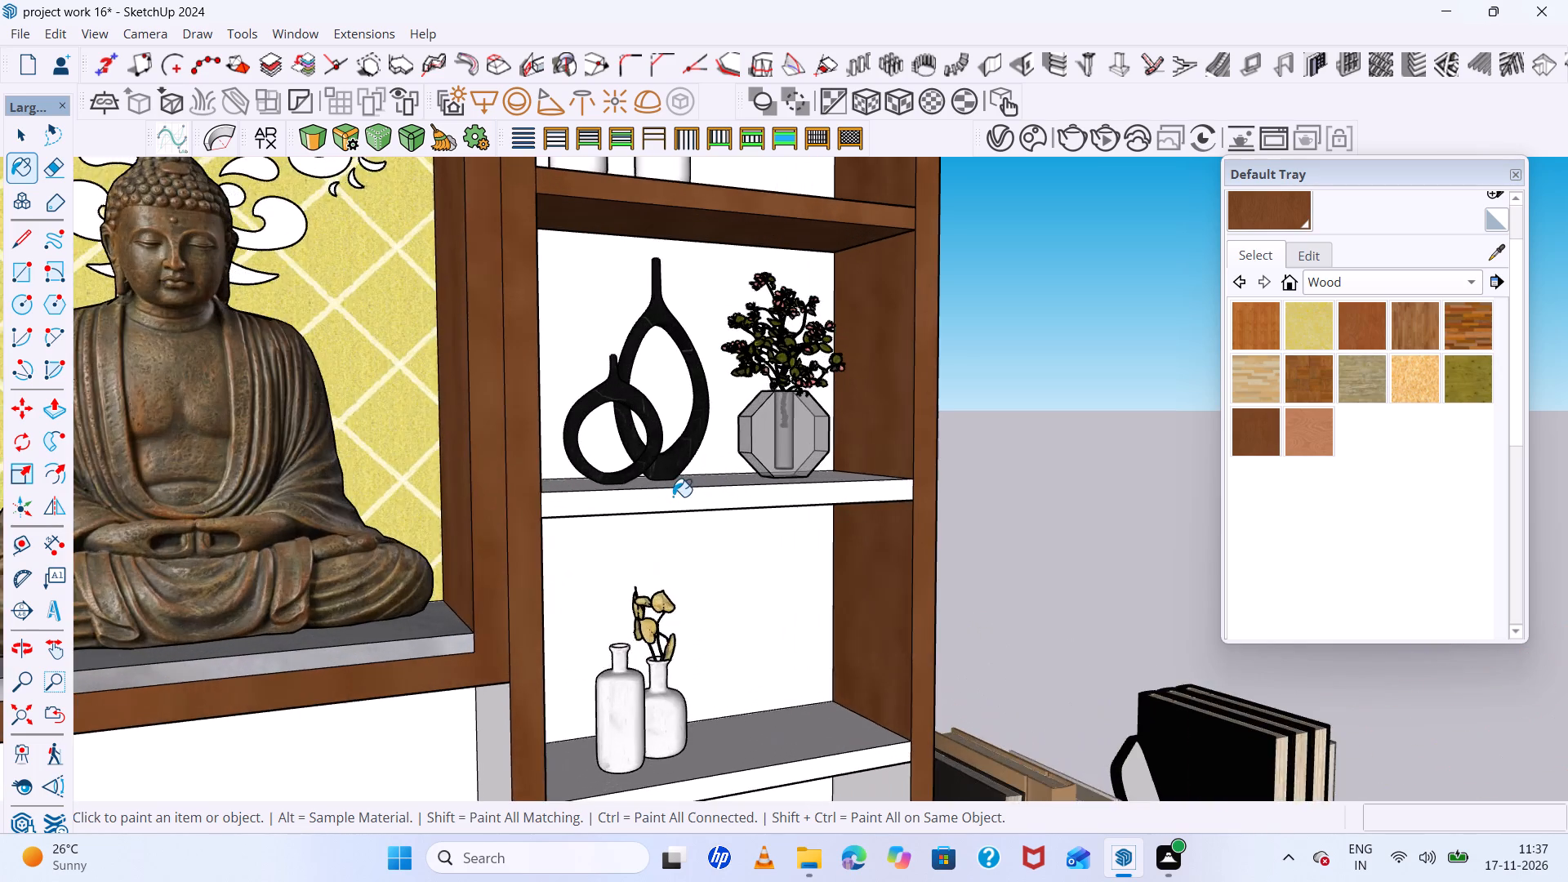
scroll(673, 497, up, 6)
middle_drag(673, 497, 589, 586)
click(596, 532)
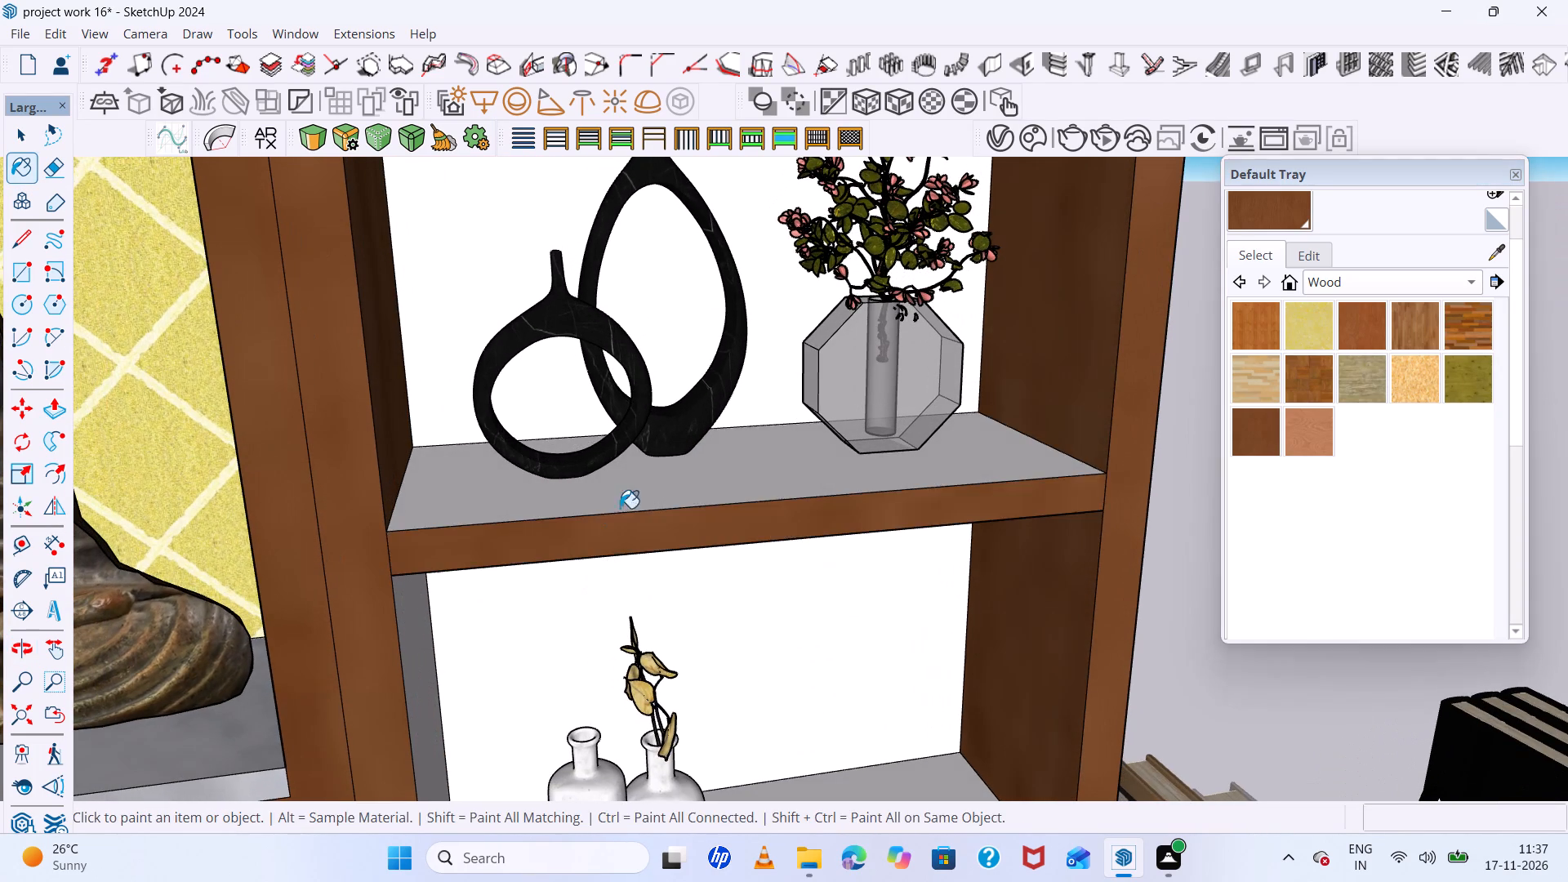
click(634, 497)
Paint the underside of the black ring vases' shelf and the fifth compartment's inner side wall nearest the niche dark brown wood.
scroll(625, 496, down, 5)
middle_drag(630, 524, 626, 390)
scroll(641, 498, up, 5)
middle_drag(663, 534, 663, 448)
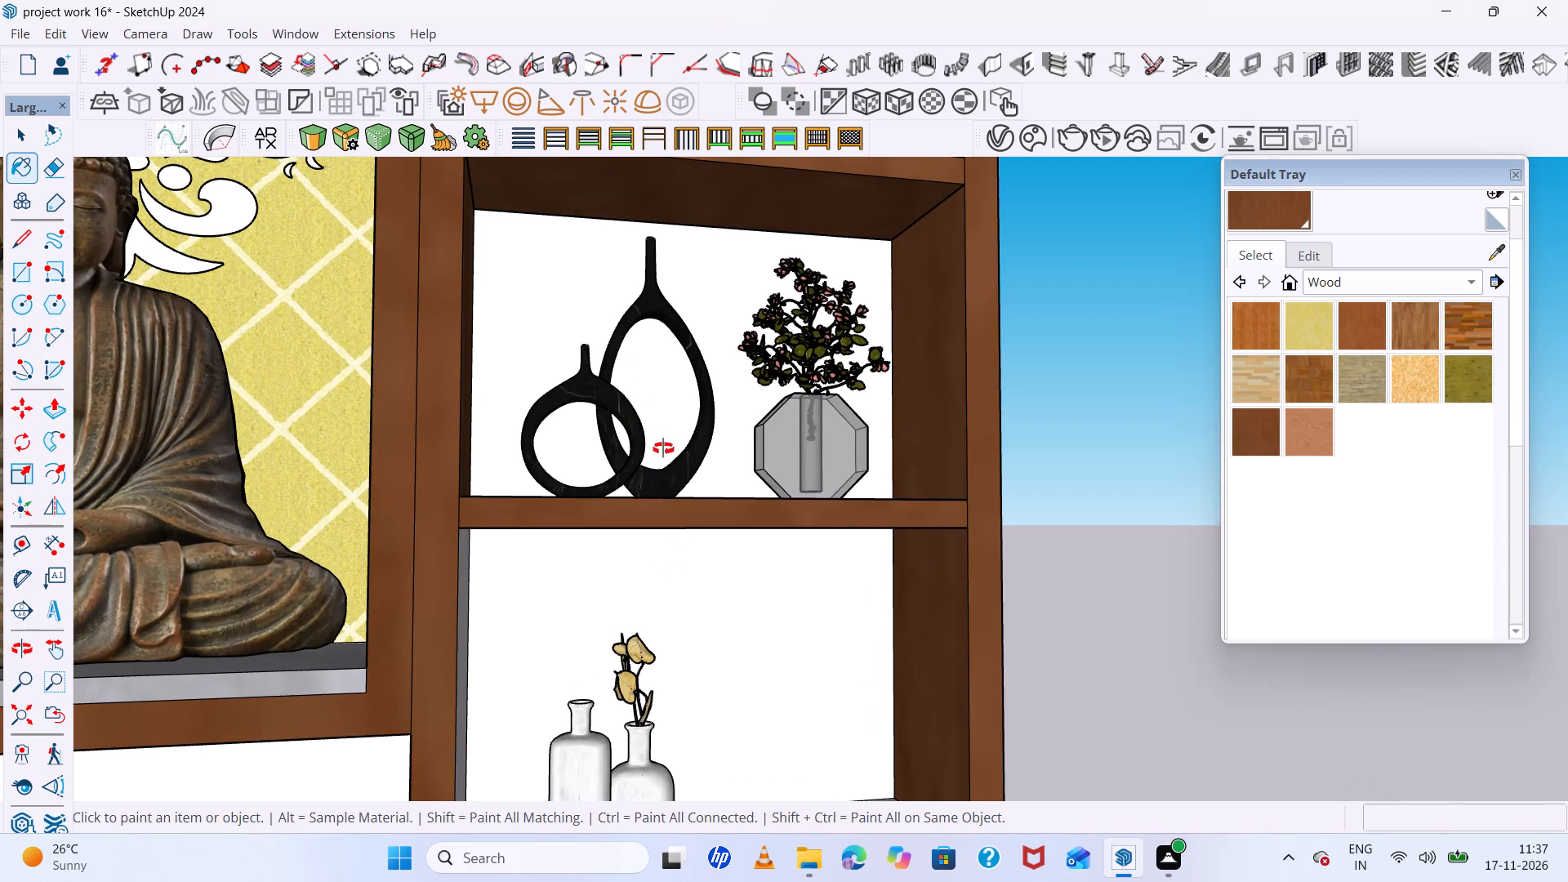
middle_drag(663, 448, 666, 357)
scroll(675, 523, up, 6)
click(675, 510)
scroll(483, 510, up, 4)
click(321, 532)
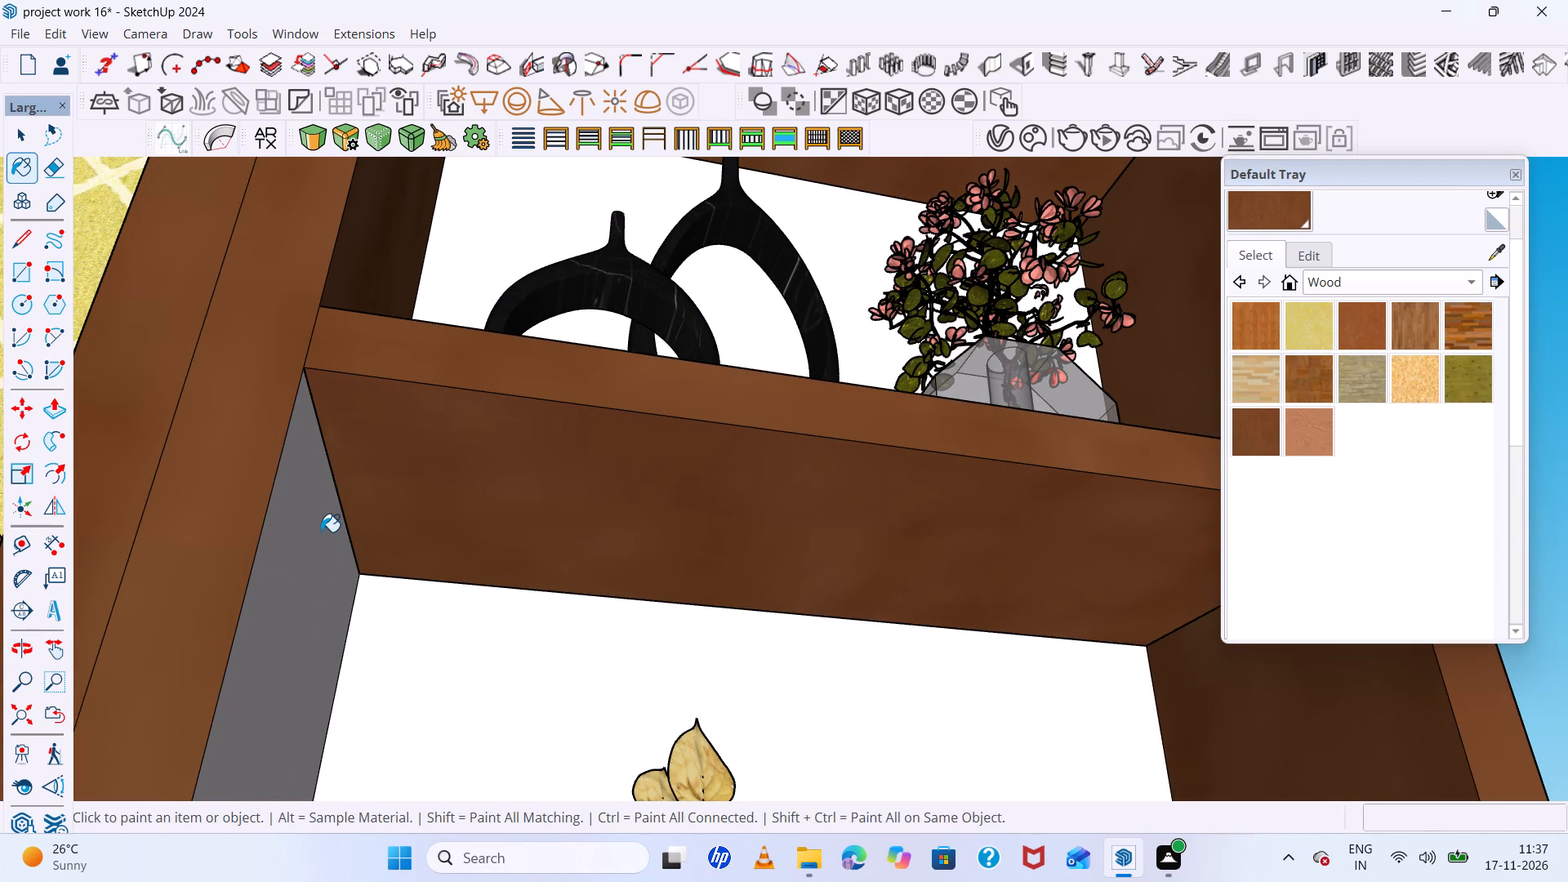
Paint the underside of the ledge supporting the Buddha statue dark brown wood.
scroll(417, 517, down, 20)
scroll(485, 481, down, 6)
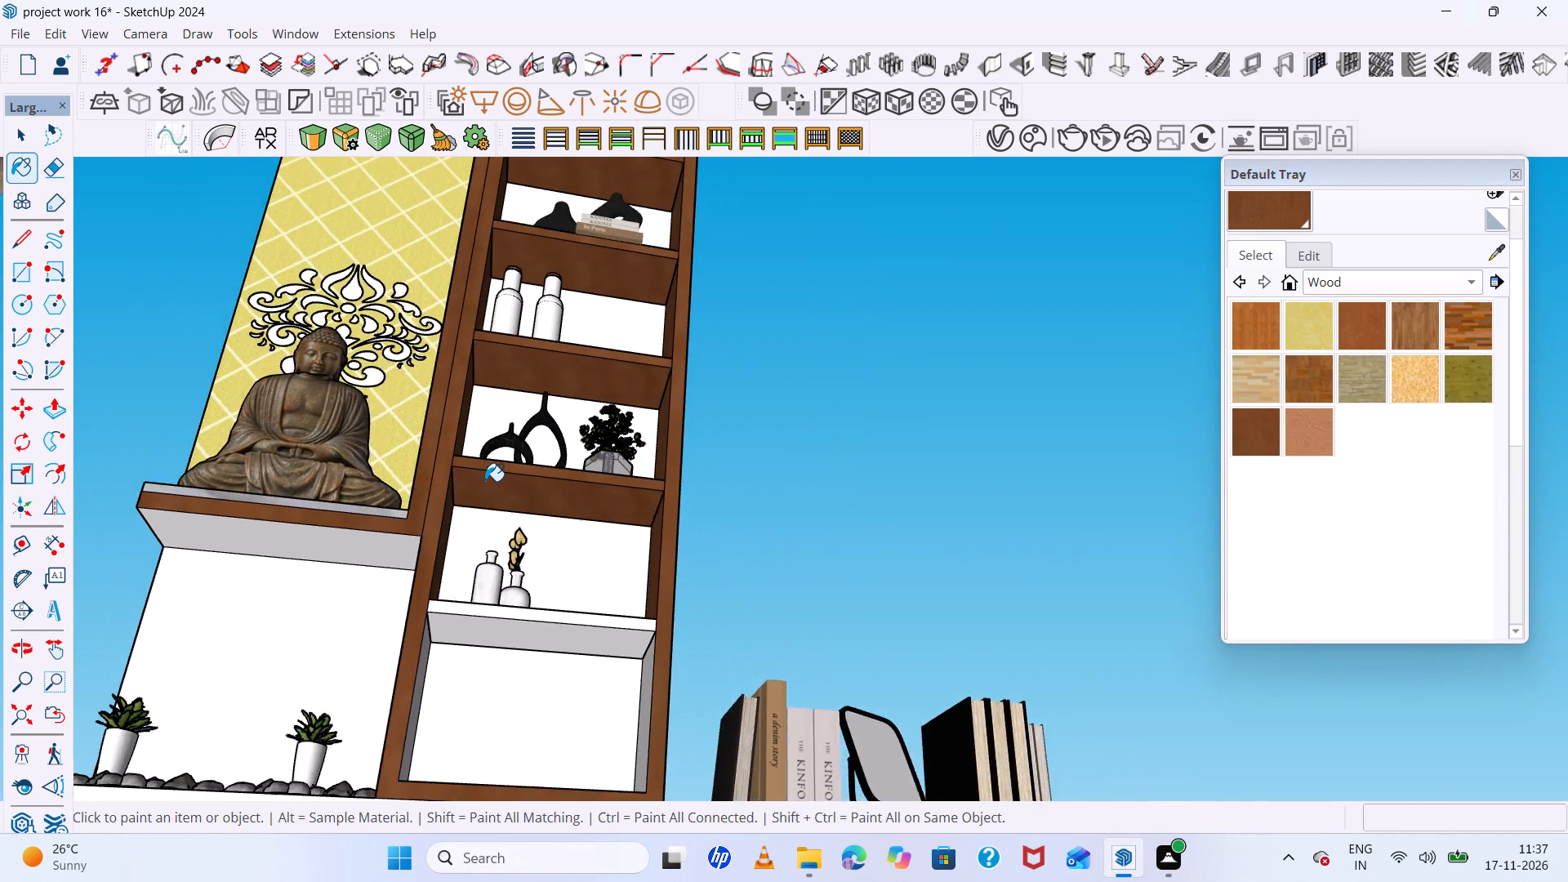
scroll(485, 481, down, 10)
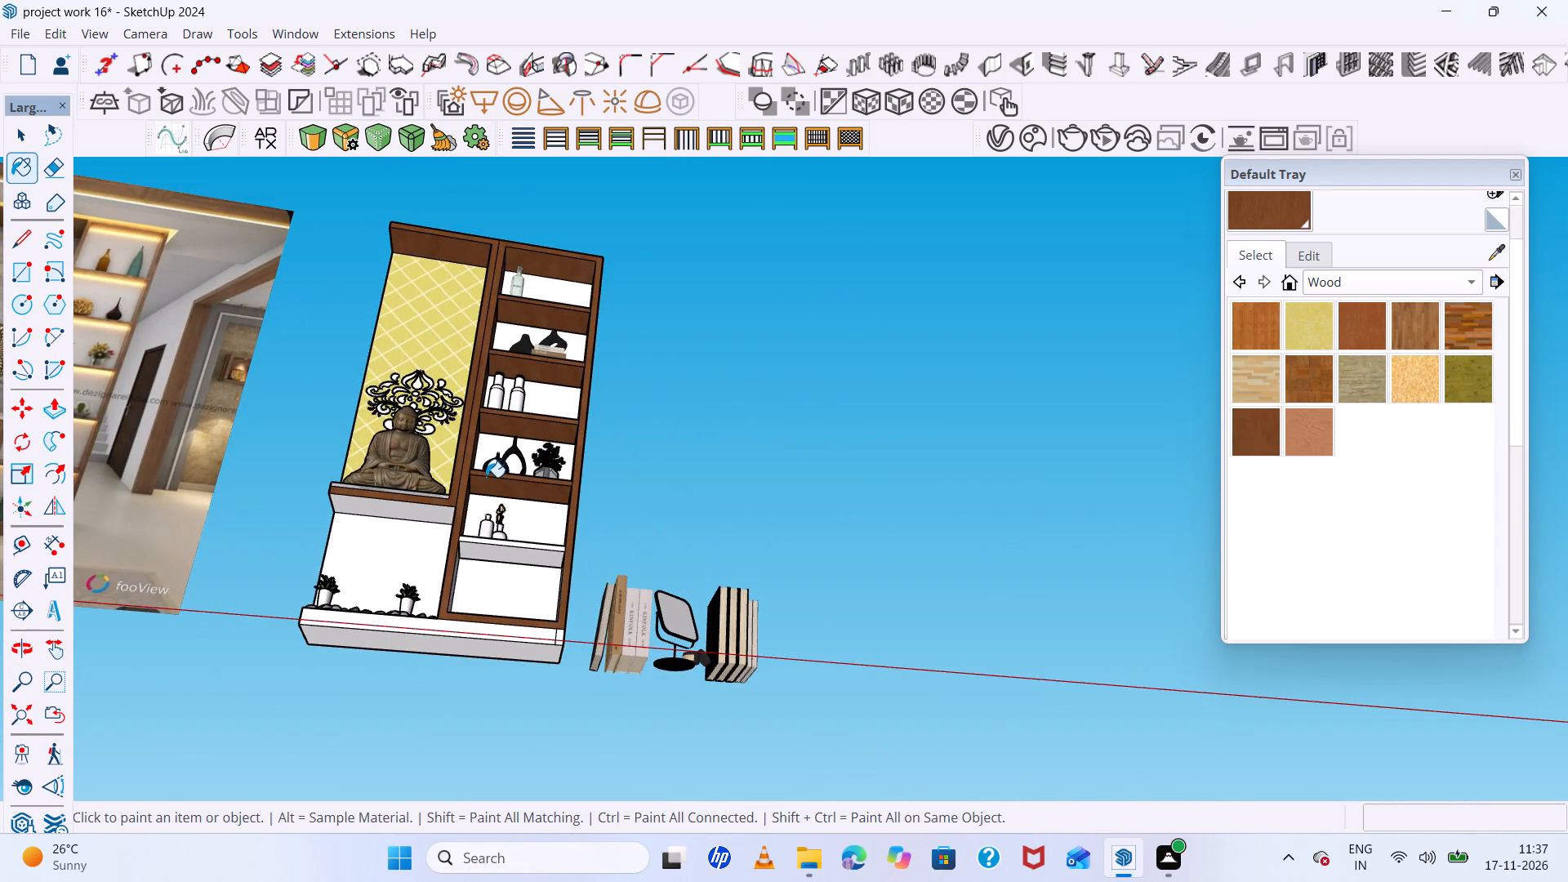
scroll(492, 468, down, 9)
middle_drag(497, 465, 482, 551)
scroll(487, 514, up, 2)
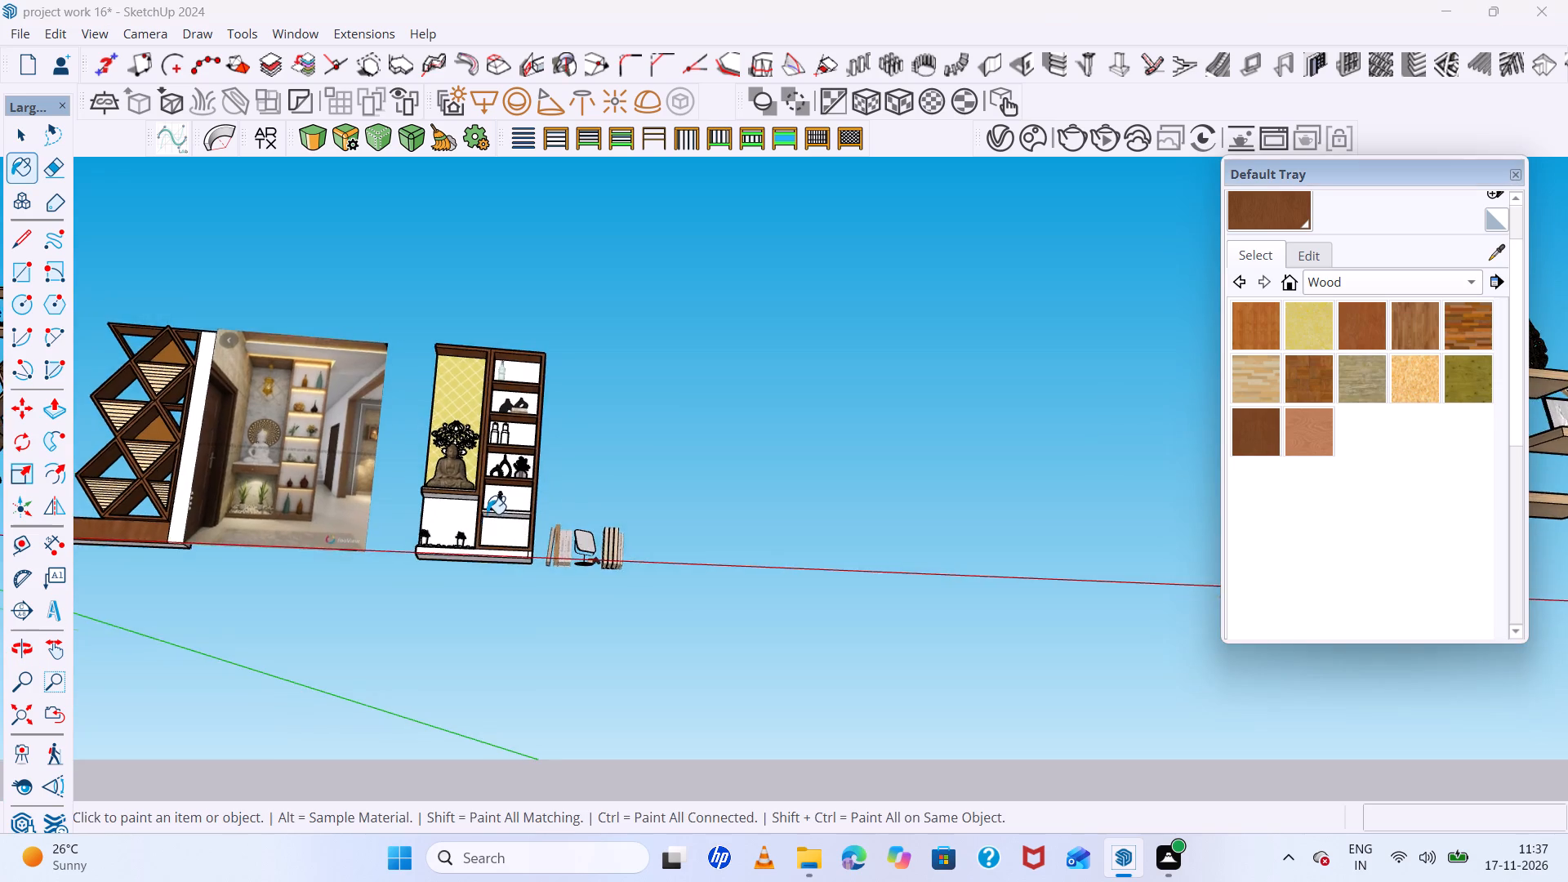
scroll(487, 514, up, 8)
scroll(415, 497, up, 5)
middle_drag(413, 497, 460, 434)
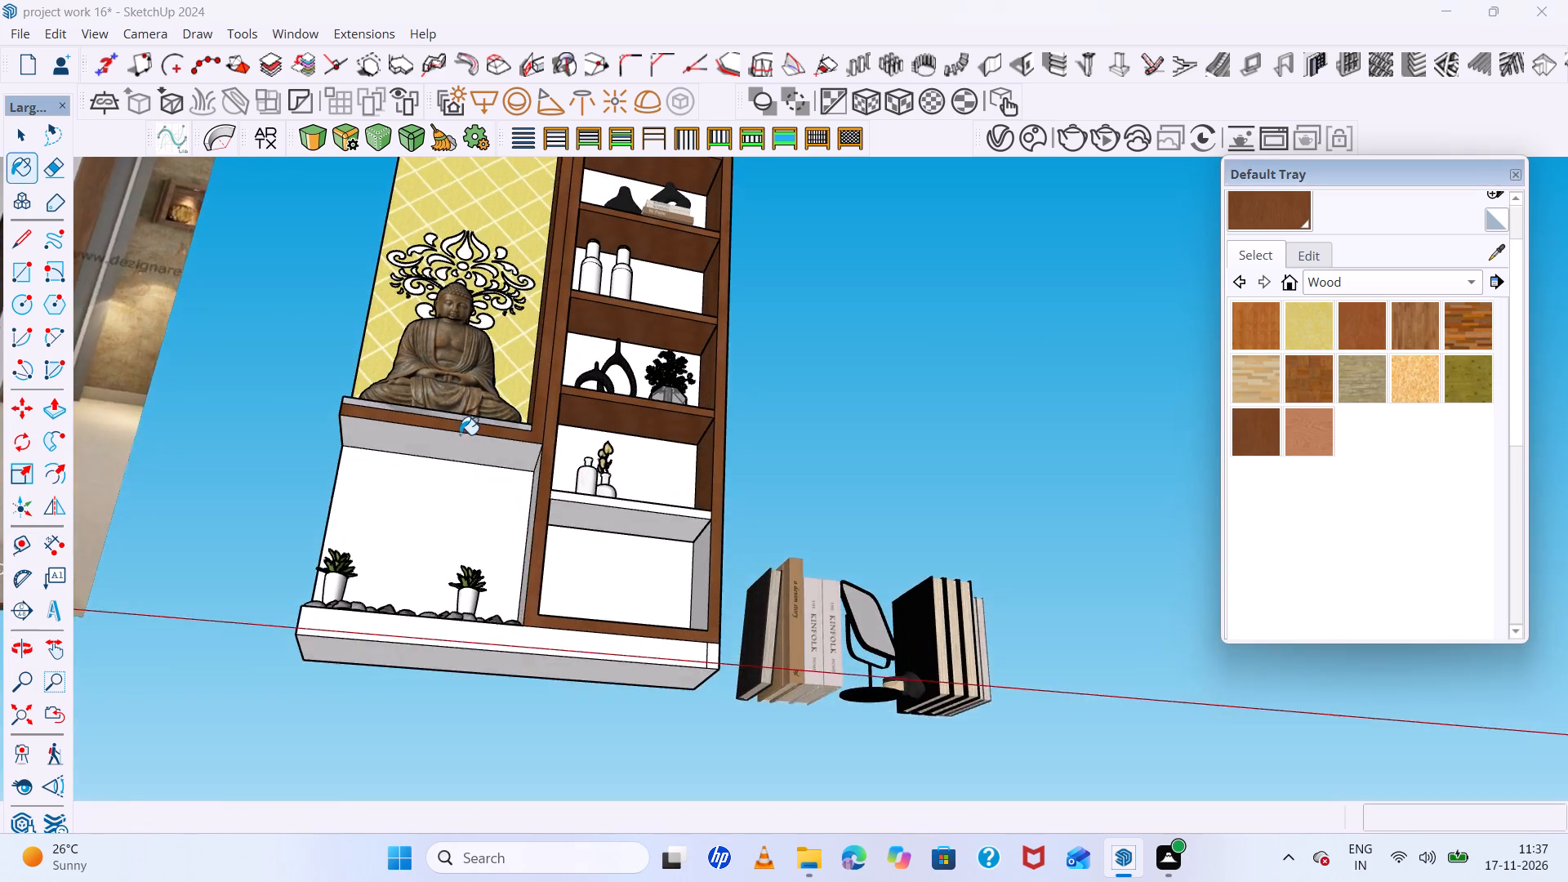
scroll(462, 437, up, 5)
click(462, 437)
Paint the inner side wall of the potted plants' opening, next to the shelf column, dark brown wood.
scroll(462, 441, down, 3)
middle_drag(470, 461, 605, 502)
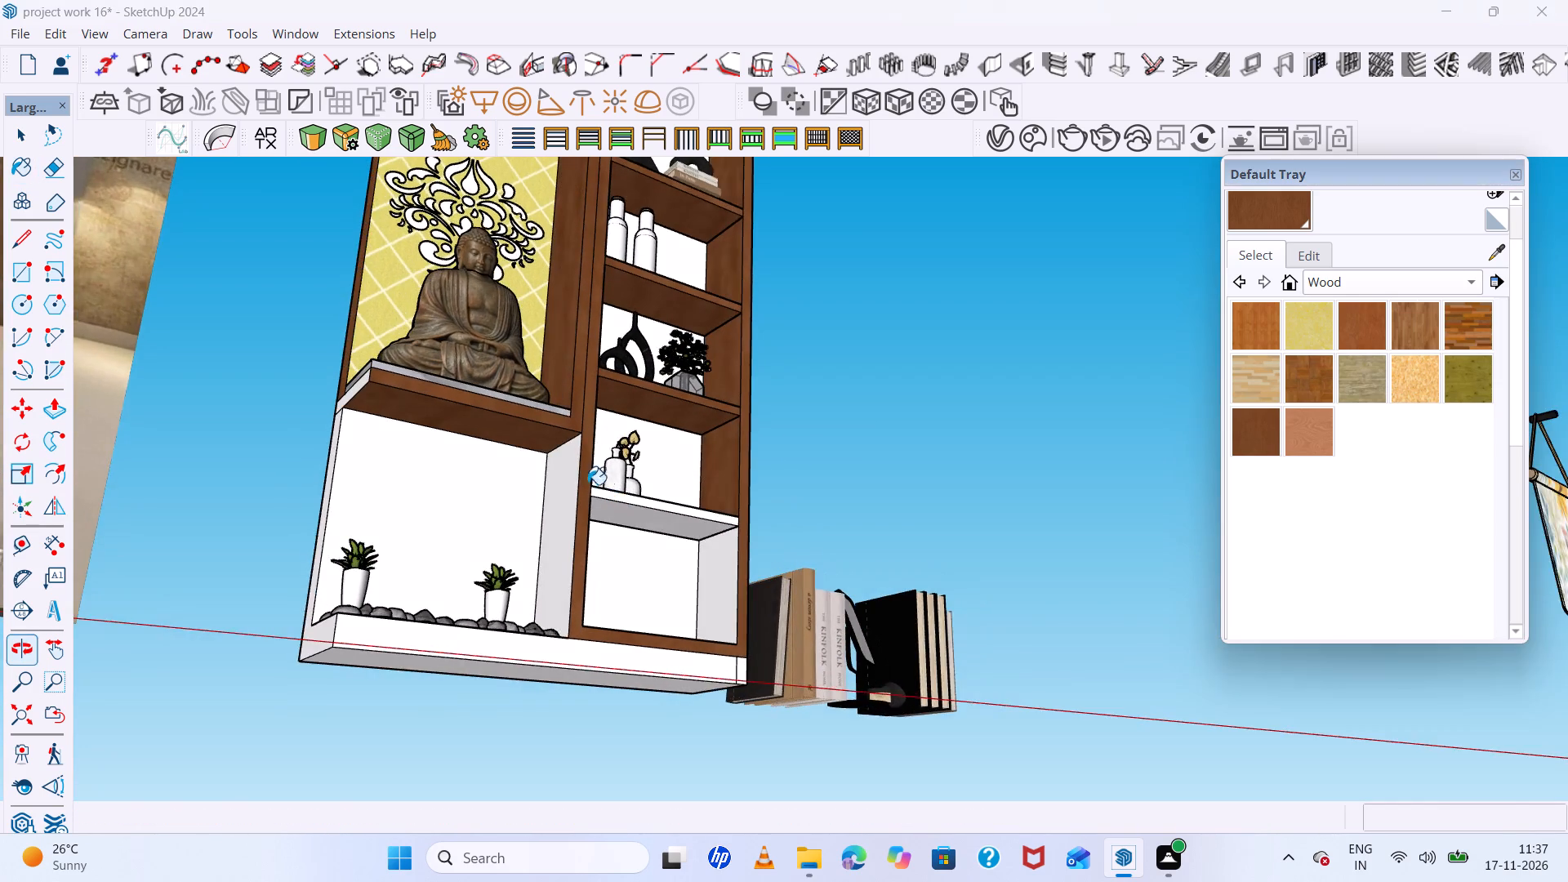
scroll(571, 476, up, 3)
click(566, 471)
Paint the exposed outer end face of the Buddha ledge dark brown wood.
scroll(247, 359, up, 8)
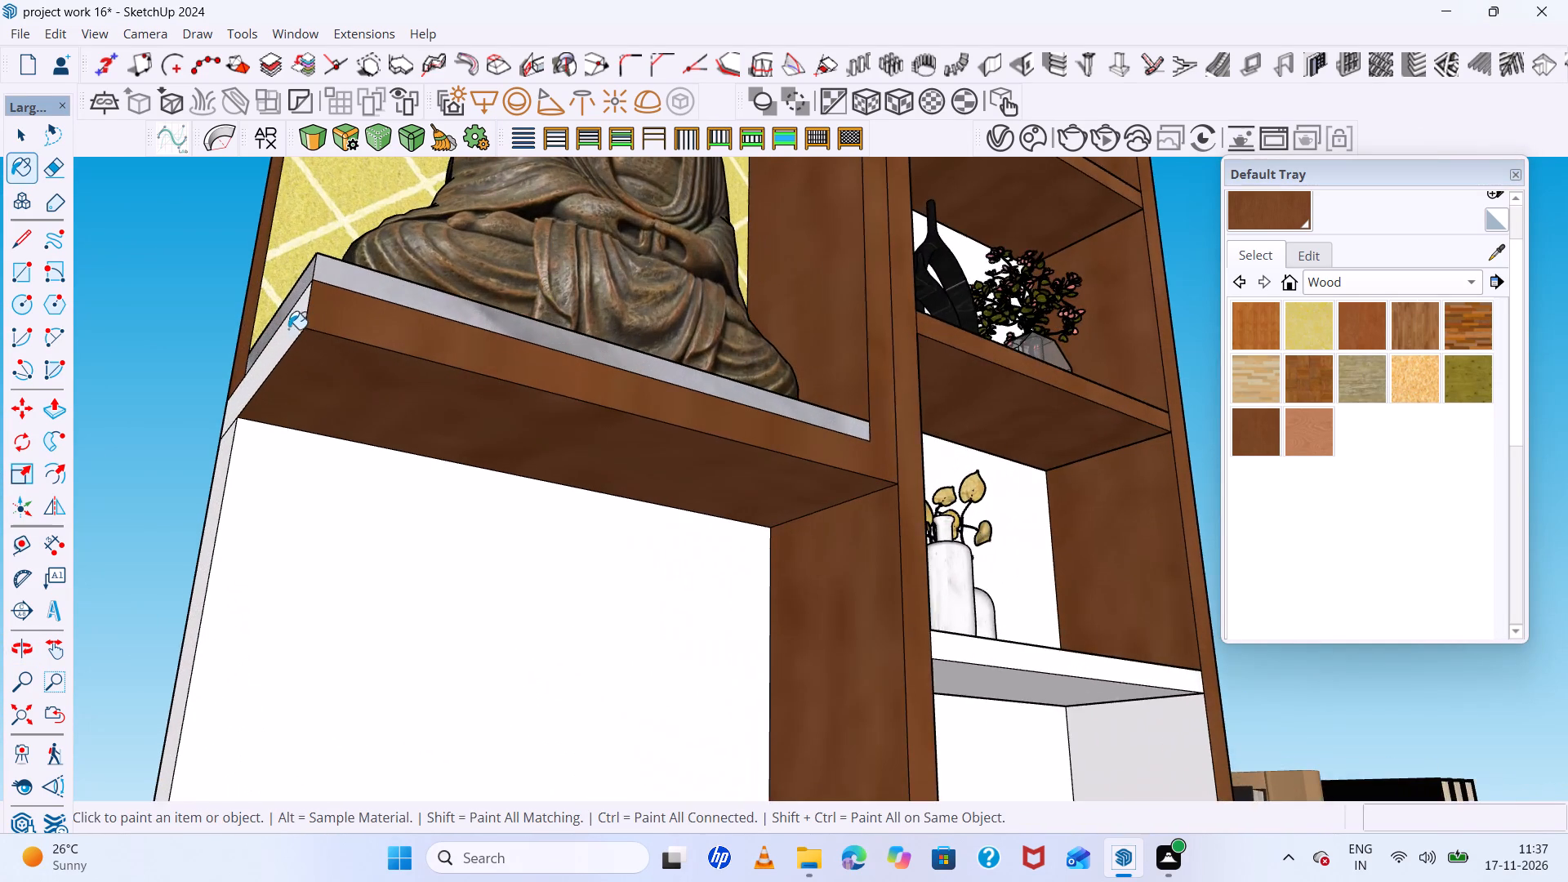
middle_drag(278, 328, 390, 339)
click(359, 318)
Examine the lower compartments, base and ledge of the shelving unit for surfaces still lacking the wood finish.
scroll(364, 321, down, 12)
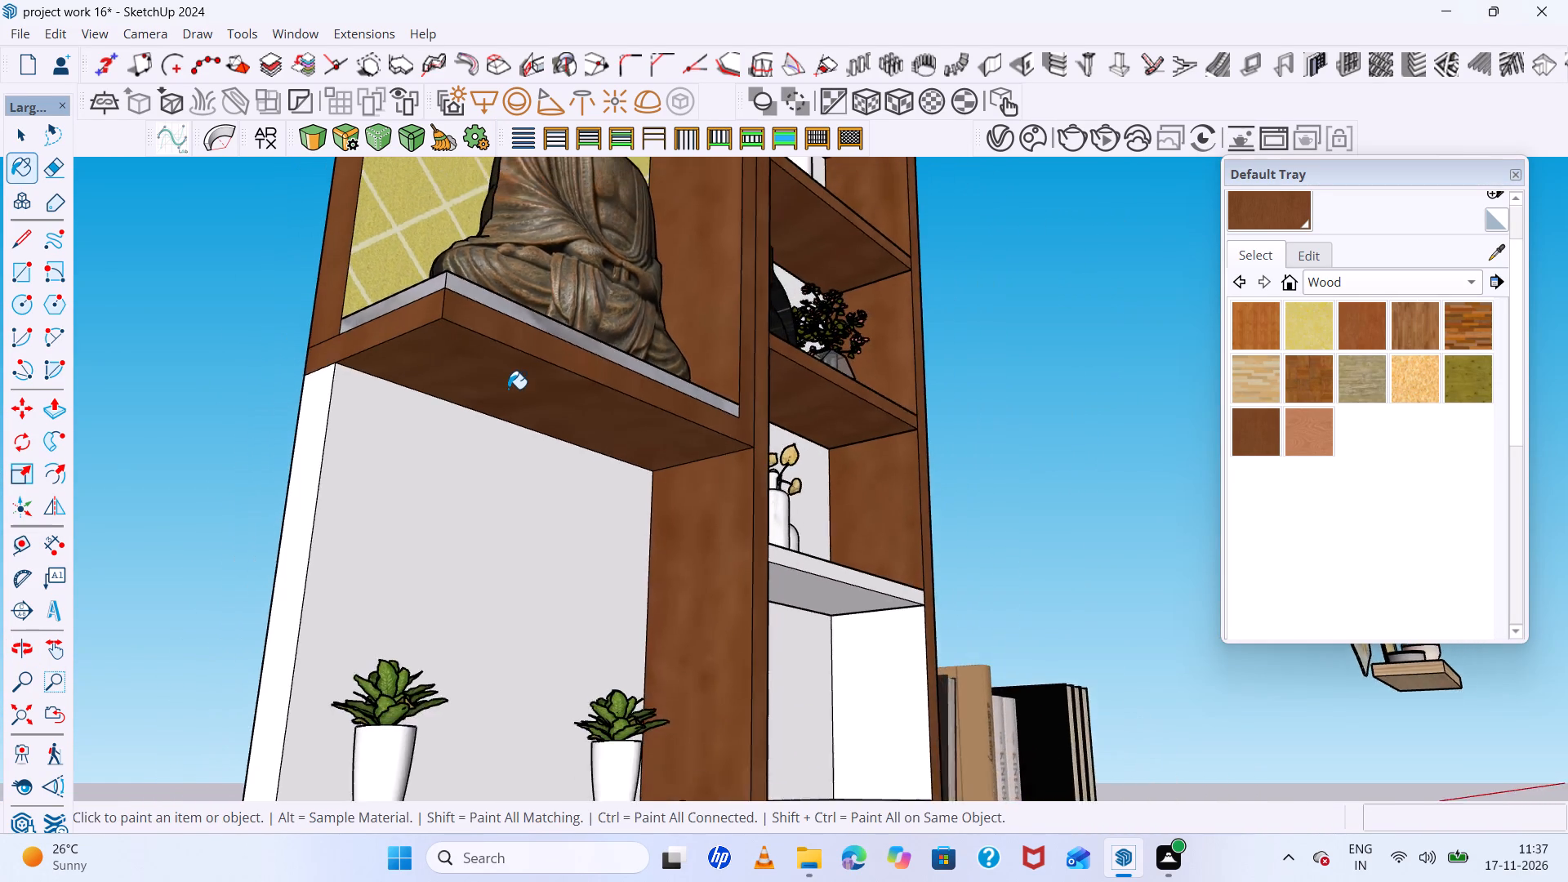
scroll(508, 389, down, 17)
middle_drag(506, 400, 402, 456)
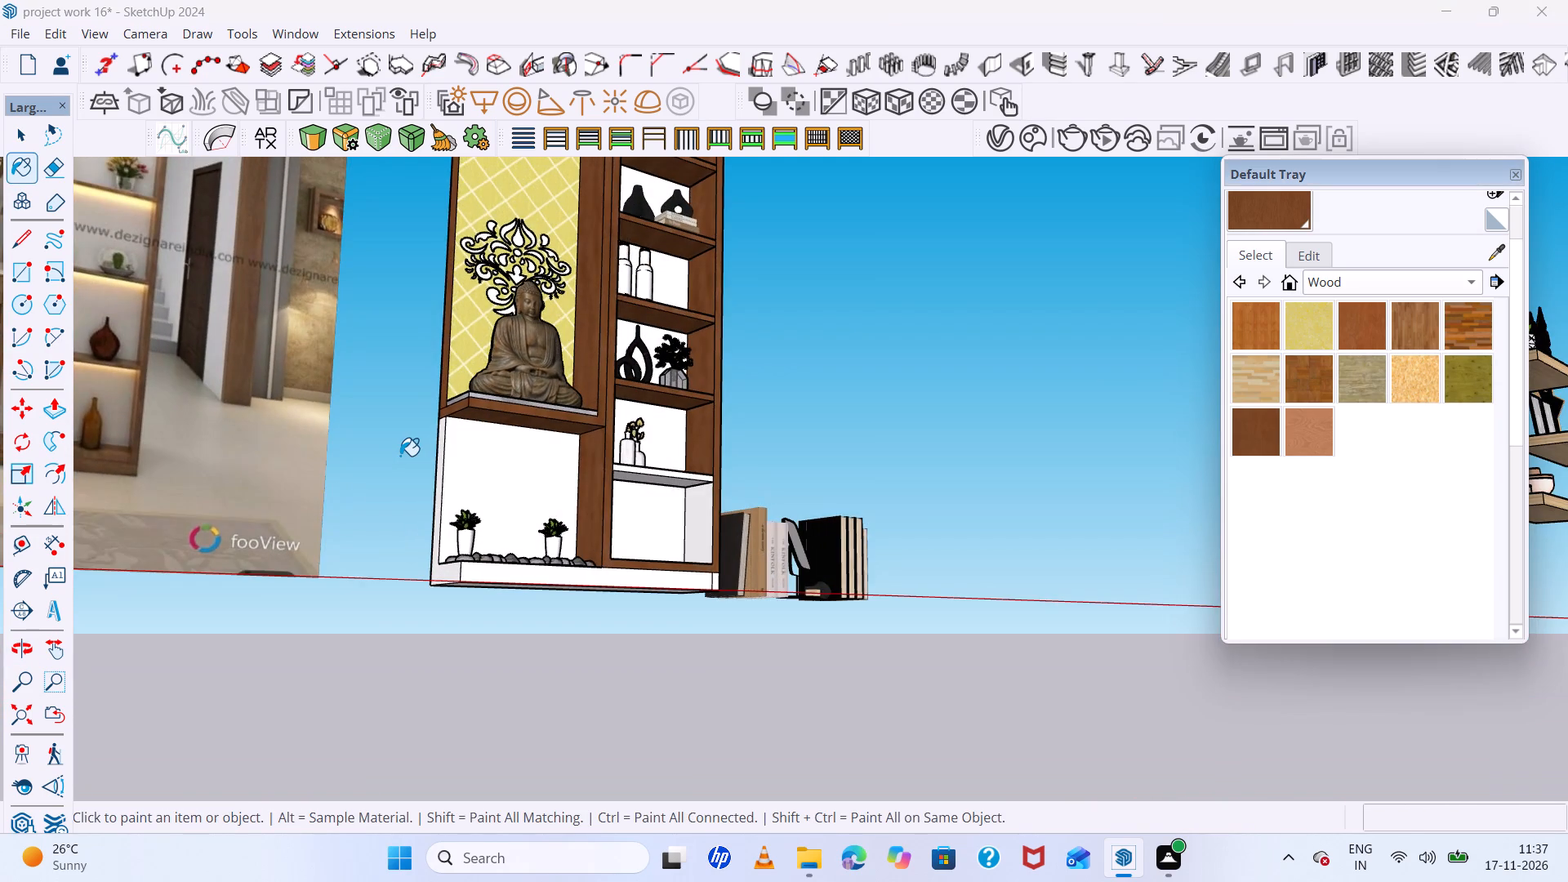
scroll(400, 456, down, 5)
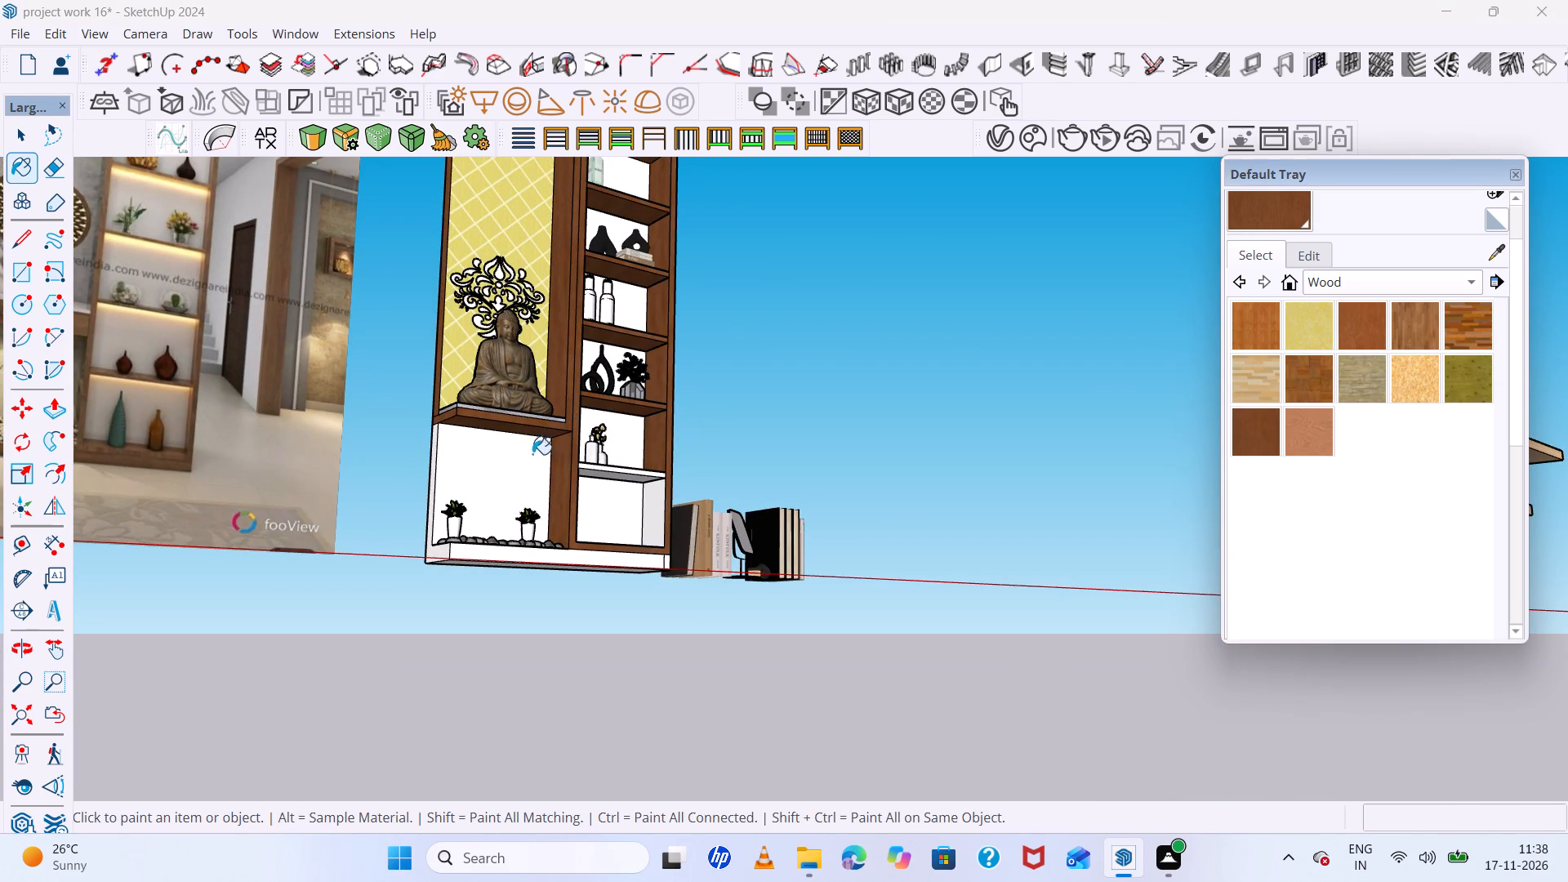
scroll(594, 459, up, 6)
scroll(589, 463, down, 5)
middle_drag(581, 463, 502, 378)
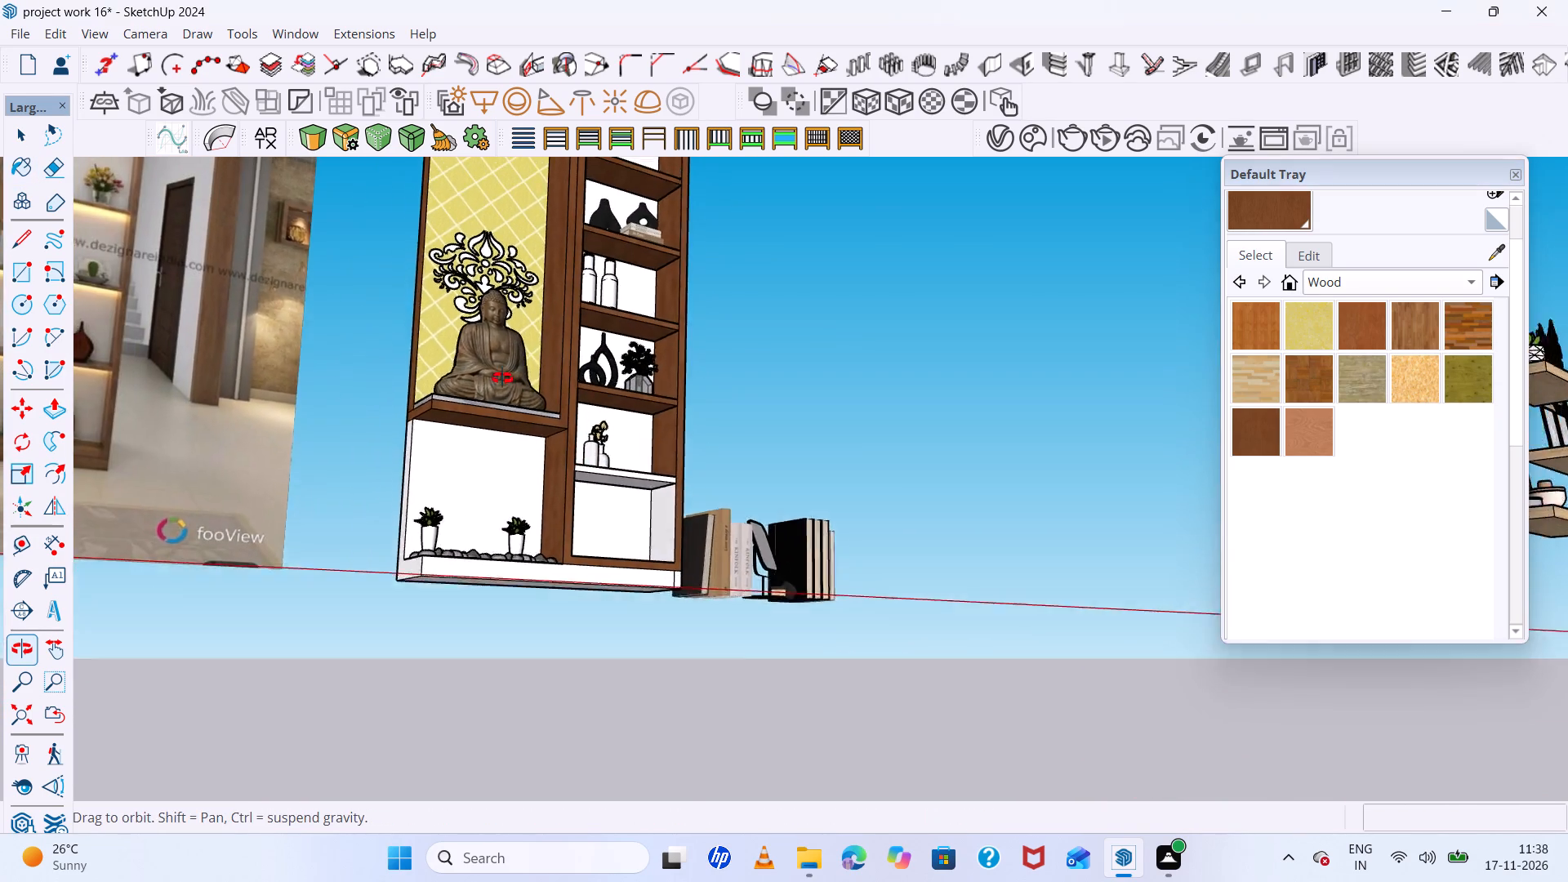
middle_drag(502, 378, 452, 350)
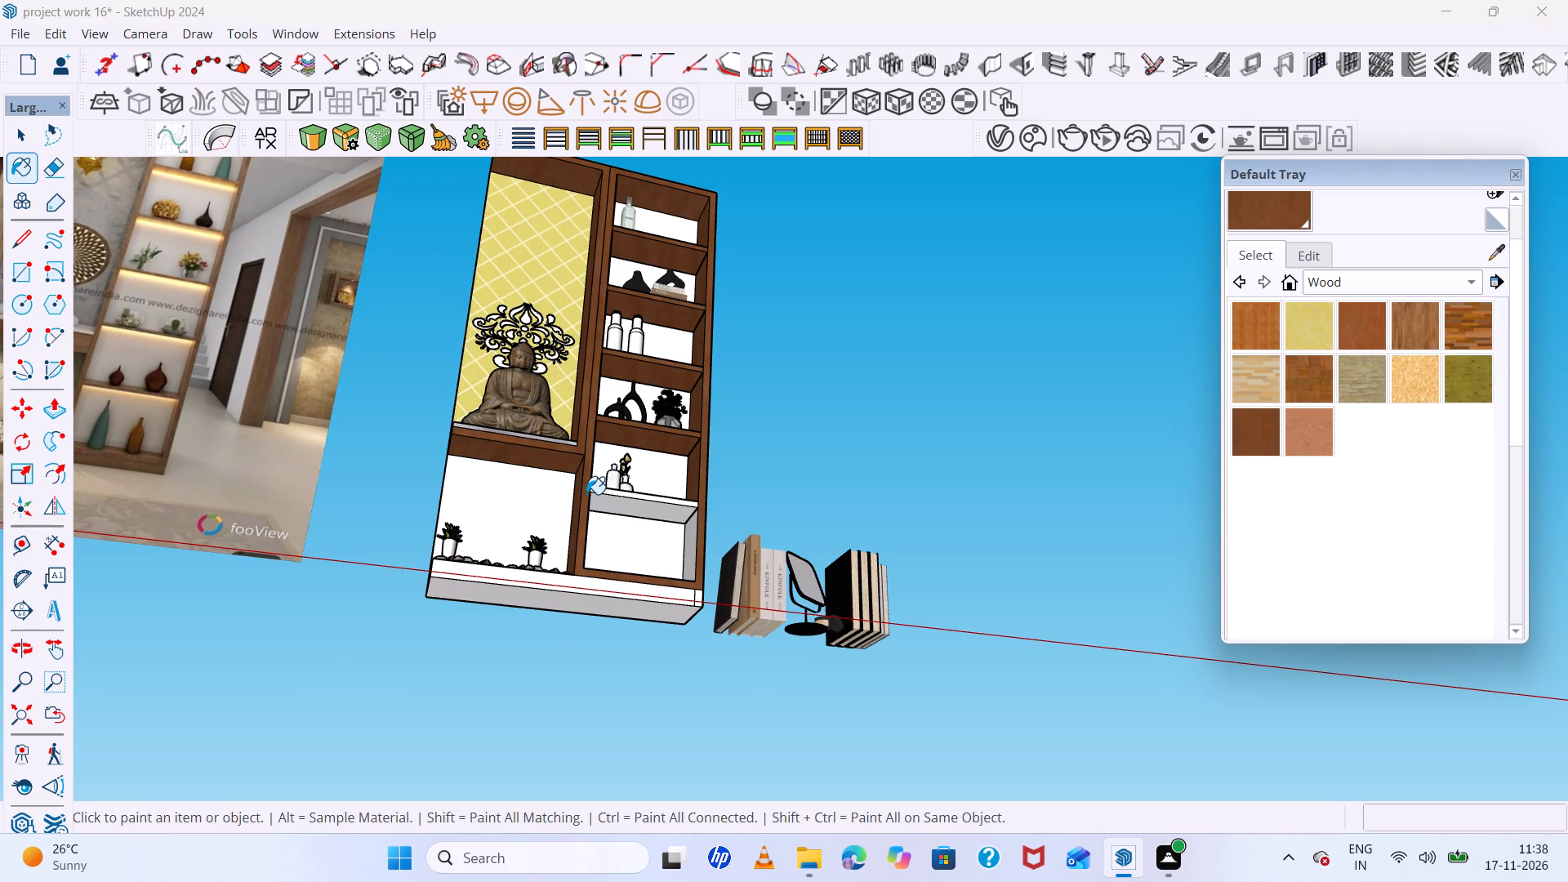
scroll(586, 494, up, 6)
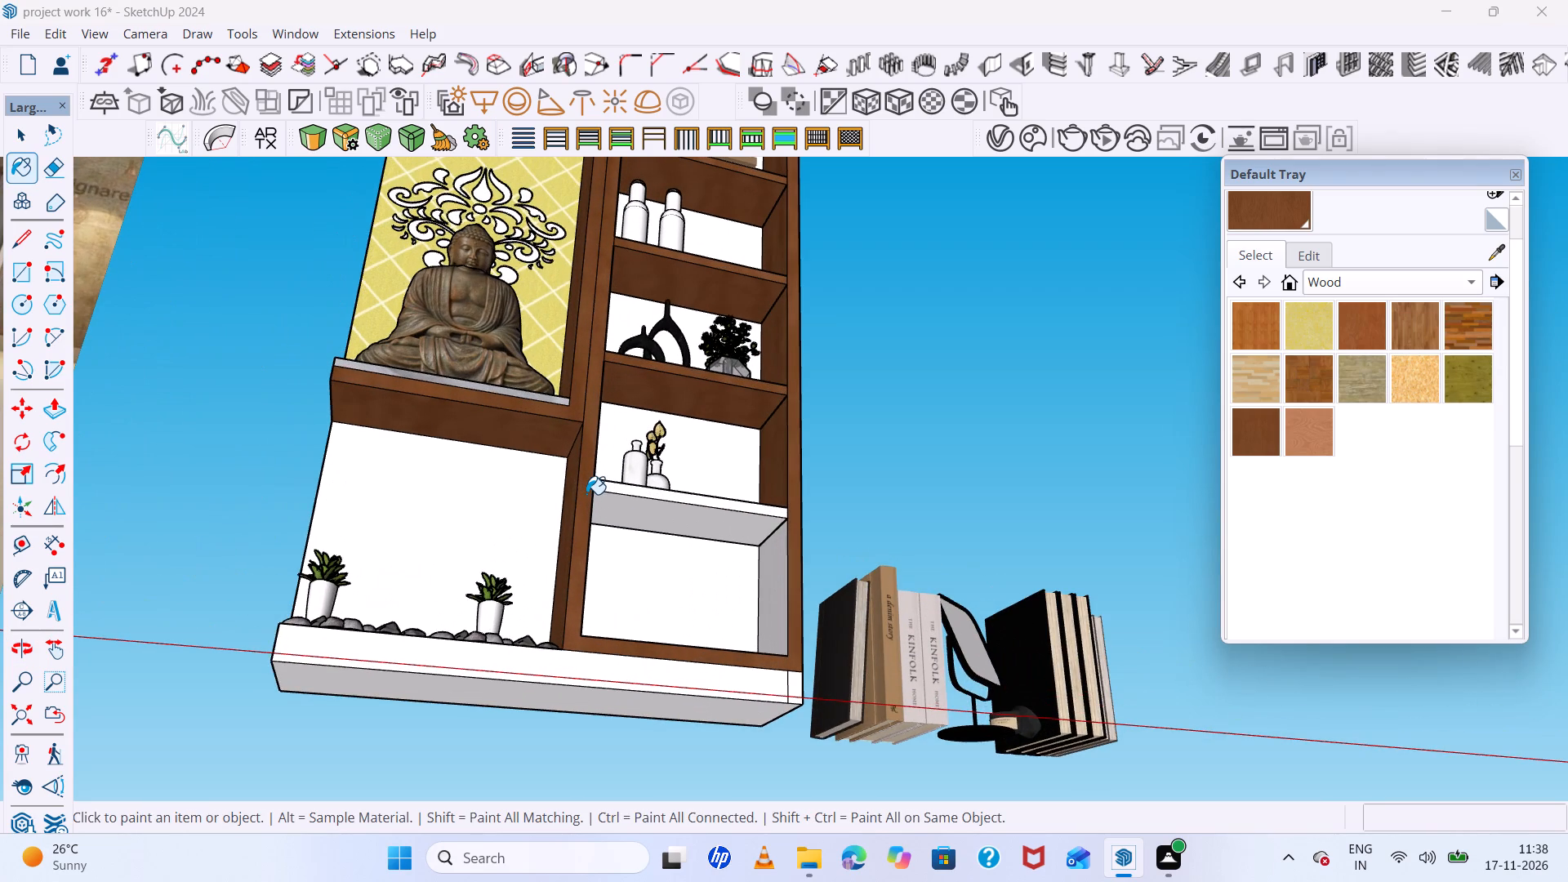
scroll(586, 494, up, 5)
scroll(586, 494, down, 6)
middle_drag(584, 492, 579, 434)
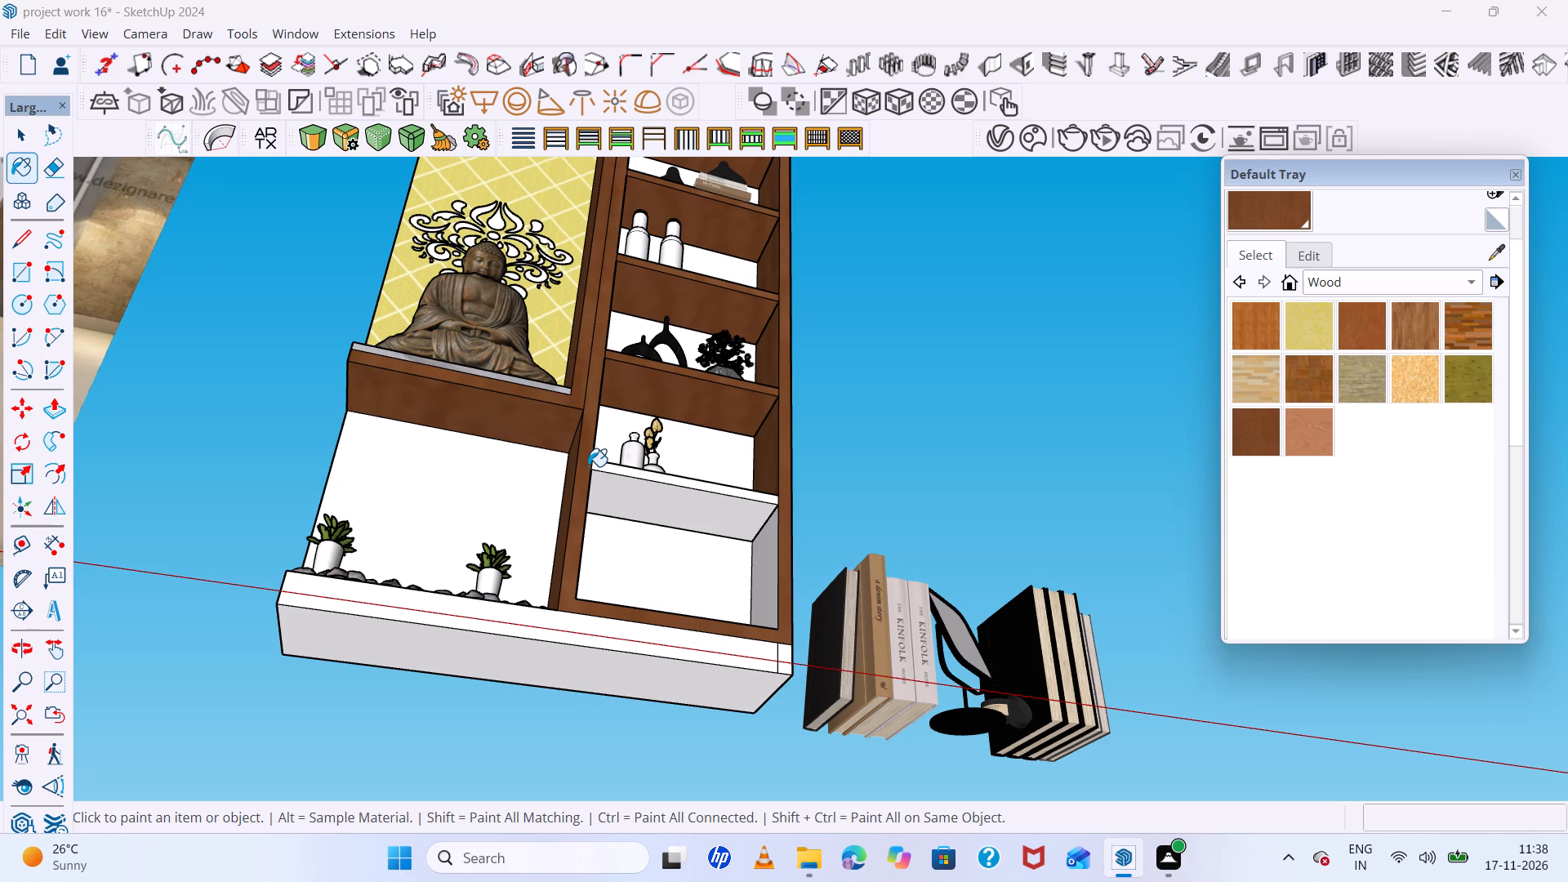
Paint the underside and front edge of the lowest shelf, beneath the two small white vases, dark brown wood.
scroll(588, 466, up, 5)
scroll(630, 486, down, 3)
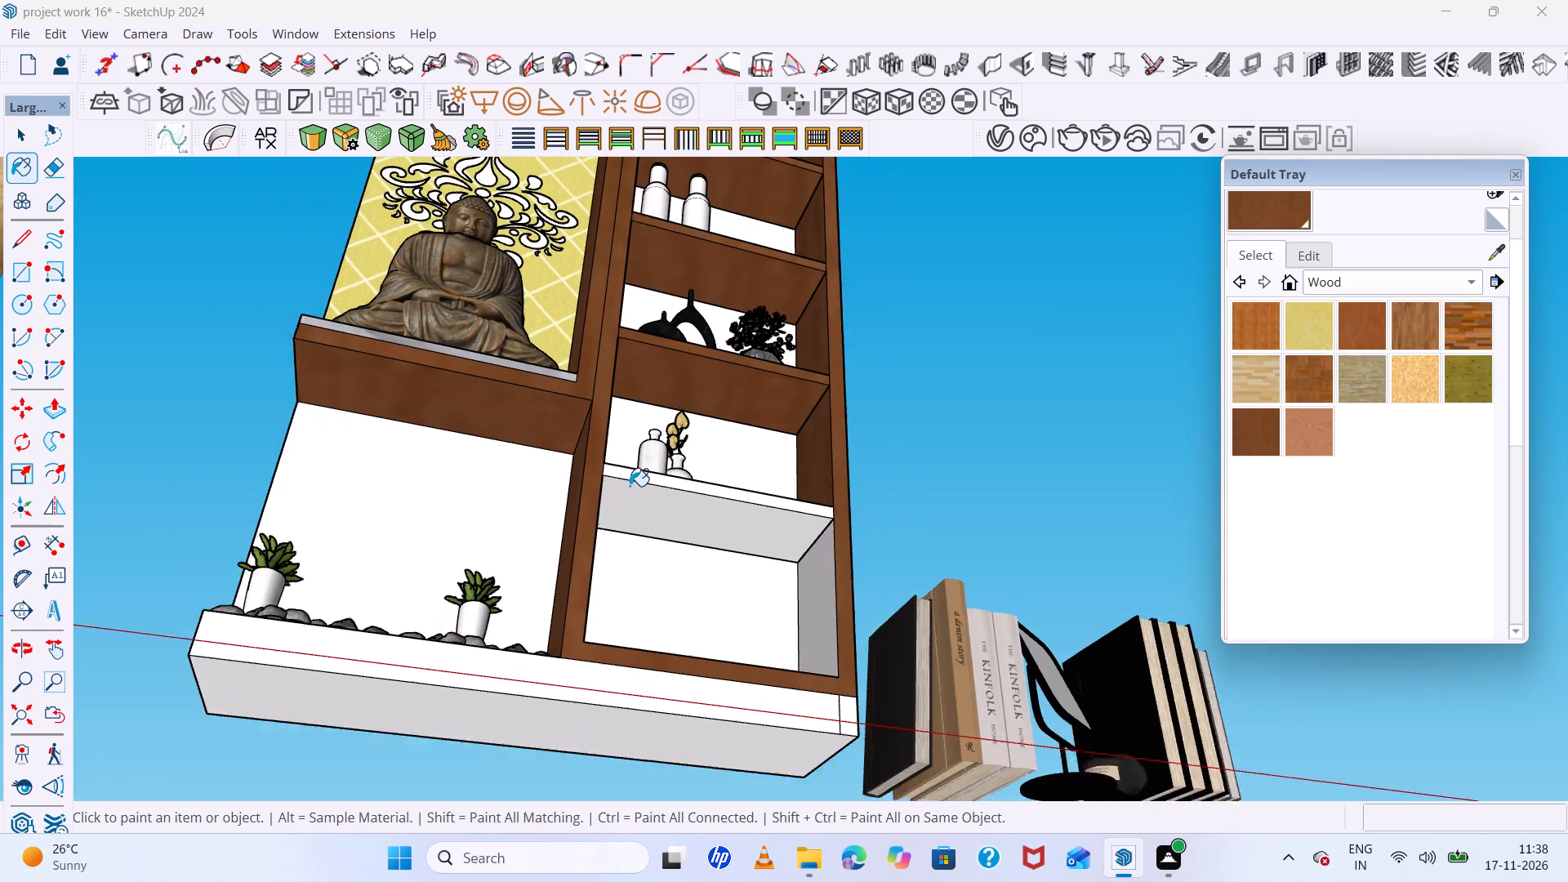
scroll(630, 486, down, 2)
middle_drag(627, 487, 619, 512)
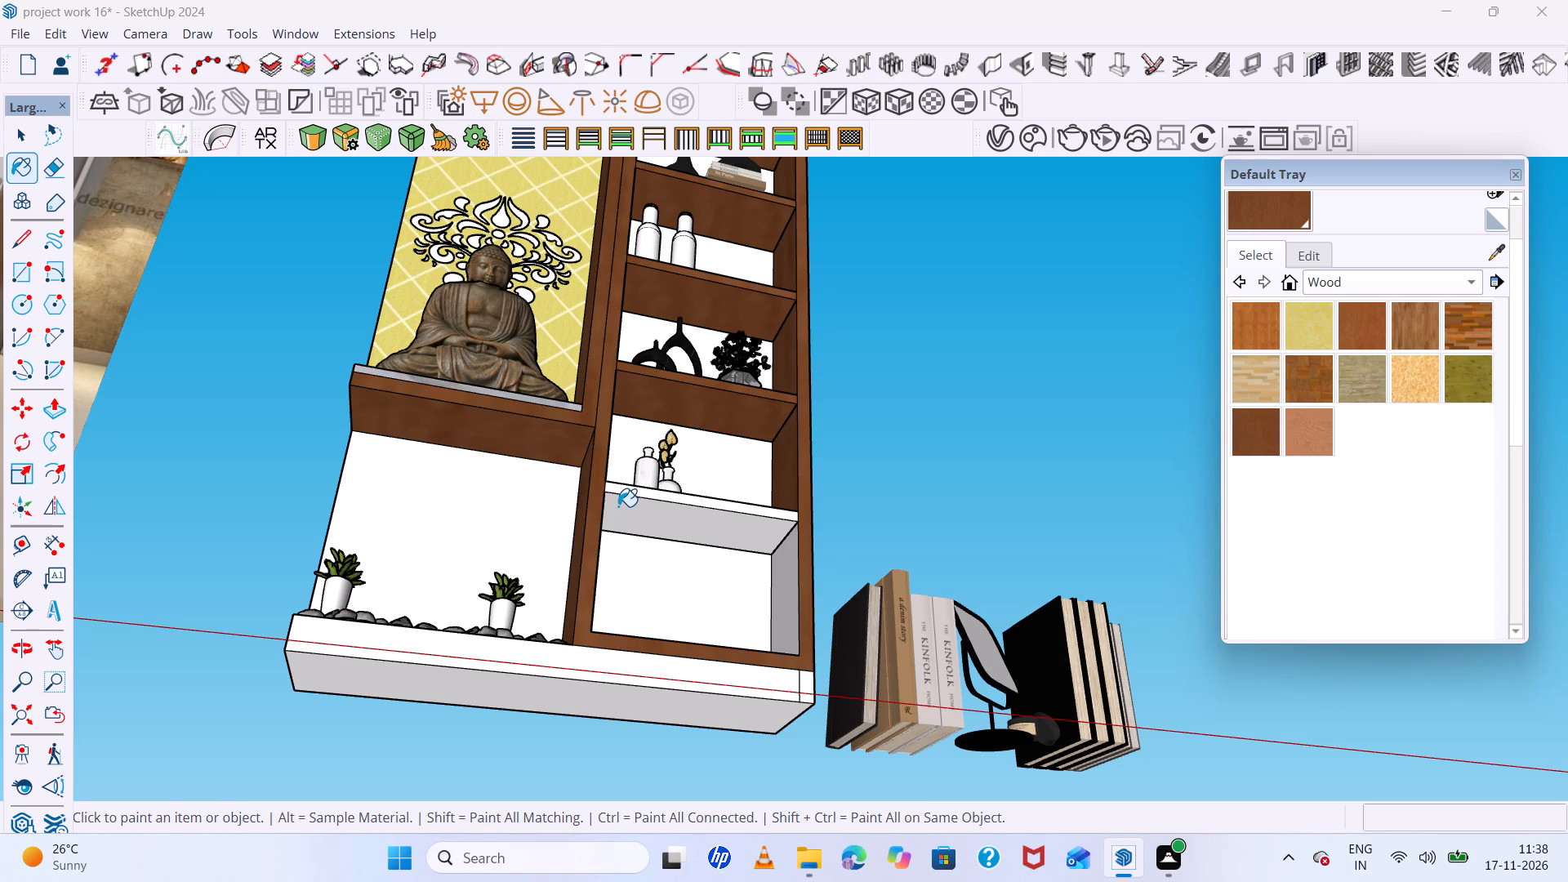
scroll(618, 506, down, 4)
scroll(725, 471, up, 13)
scroll(497, 408, down, 13)
scroll(583, 550, up, 6)
middle_drag(586, 525, 487, 453)
scroll(588, 486, up, 6)
click(587, 486)
scroll(519, 457, up, 5)
click(505, 424)
Paint the top surface of the lowest shelf, under the two small white vases, dark brown wood.
scroll(531, 439, down, 5)
middle_drag(532, 443, 524, 570)
scroll(574, 479, down, 3)
middle_drag(574, 479, 558, 590)
scroll(606, 489, up, 5)
middle_drag(606, 489, 593, 590)
scroll(593, 559, up, 5)
click(594, 562)
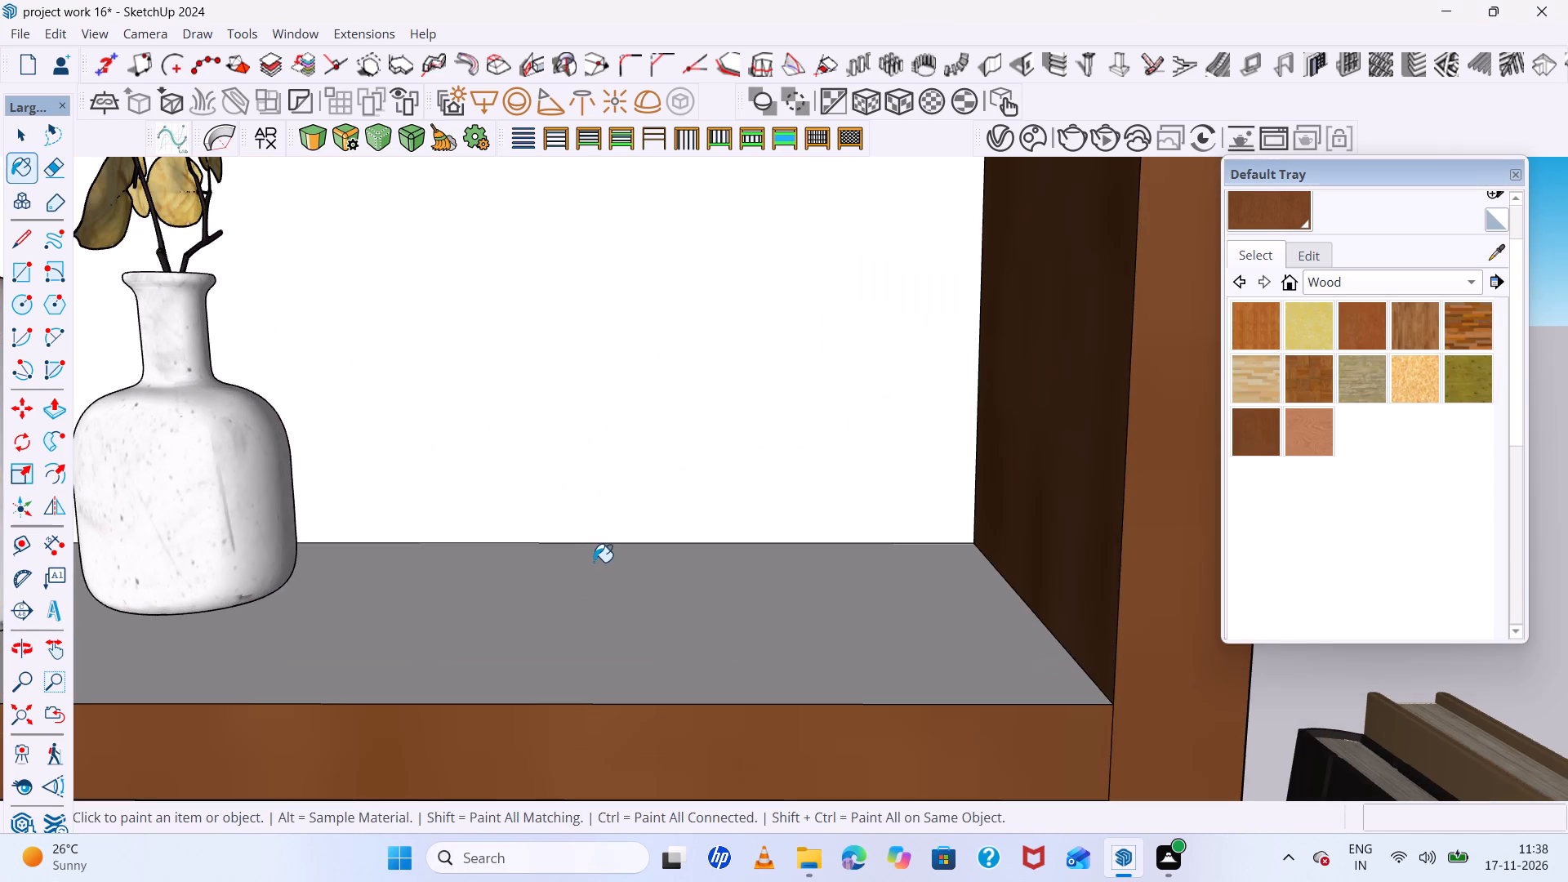
Paint both inner side walls of the bottom compartment in the shelf column dark brown wood.
scroll(594, 559, down, 20)
scroll(604, 528, down, 6)
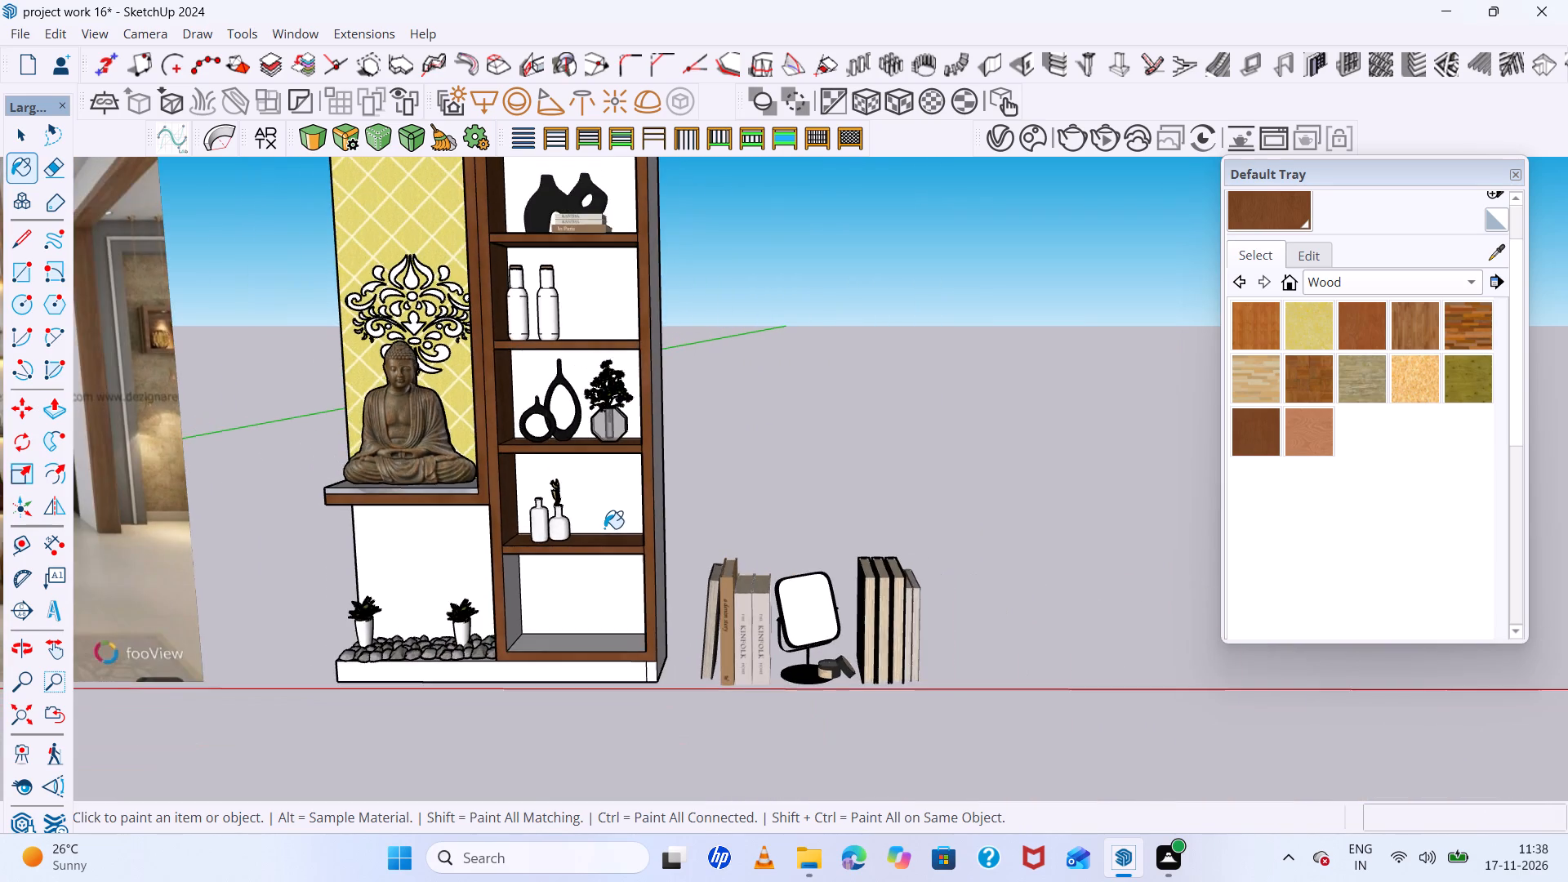
middle_drag(606, 528, 604, 398)
scroll(617, 457, down, 6)
scroll(569, 544, up, 17)
click(541, 506)
scroll(539, 500, down, 5)
middle_drag(539, 500, 745, 505)
scroll(813, 501, up, 6)
click(813, 501)
Compare the shelving unit with the reference image, examining its ledge, compartments and base for remaining differences in finish.
scroll(739, 496, down, 13)
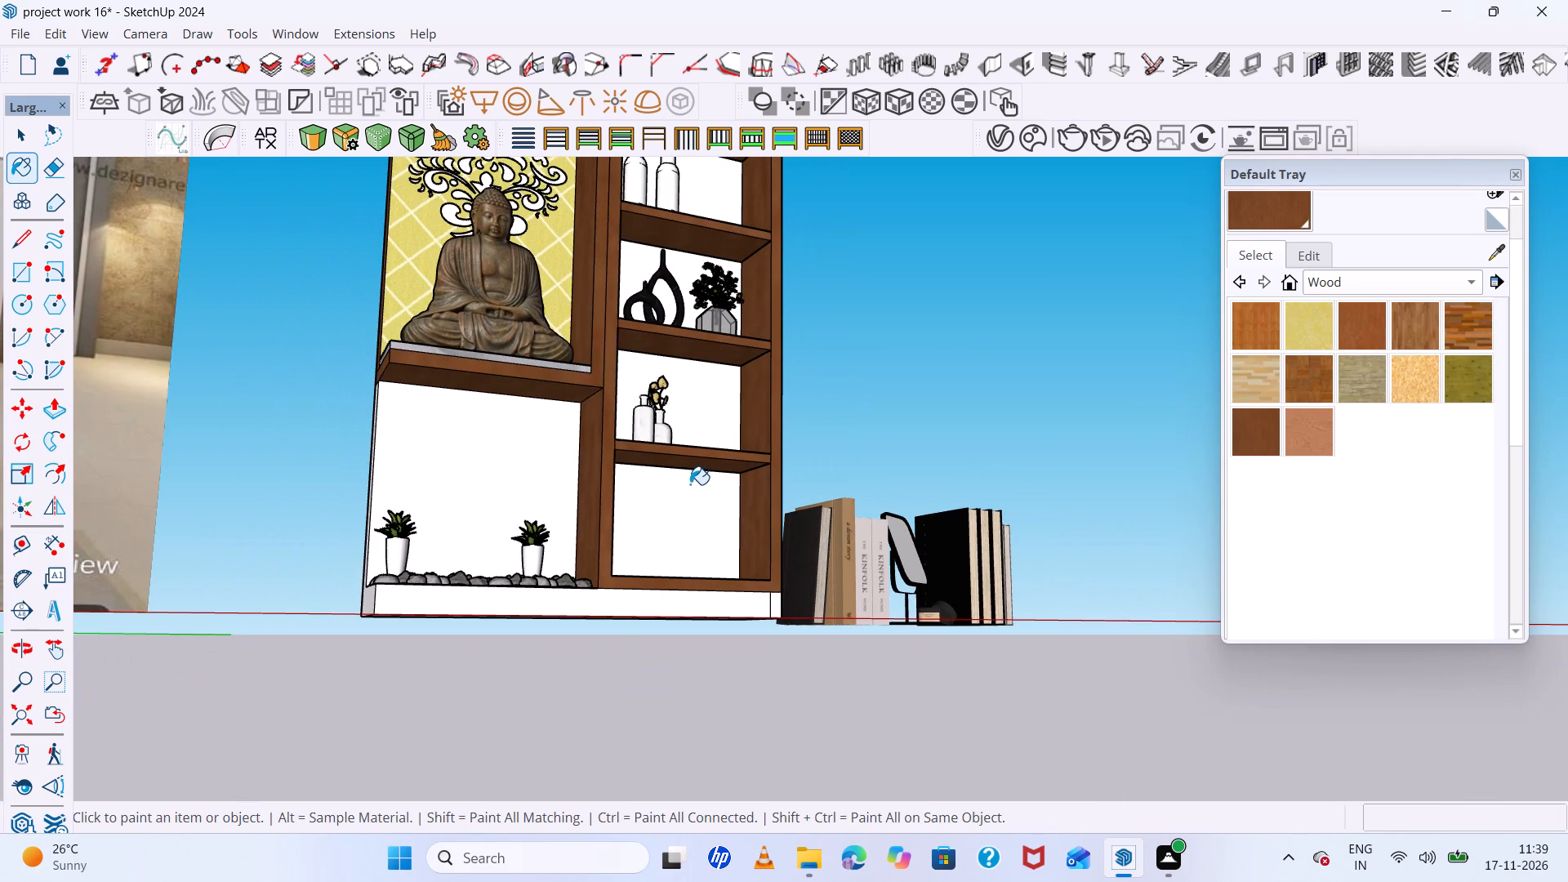
scroll(690, 484, down, 4)
middle_drag(690, 484, 638, 507)
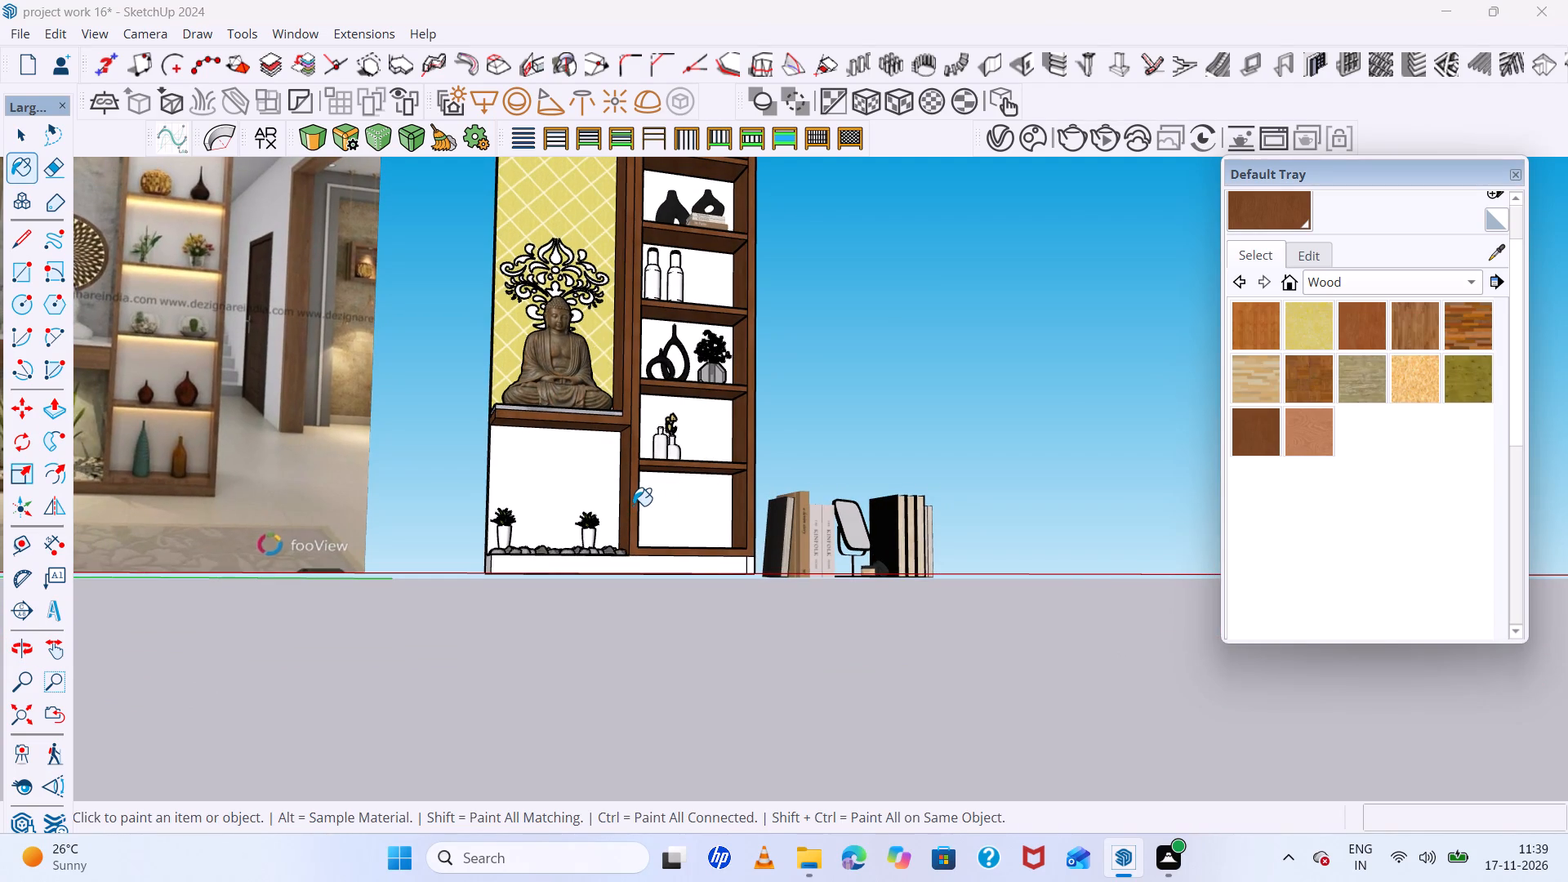
scroll(690, 488, down, 3)
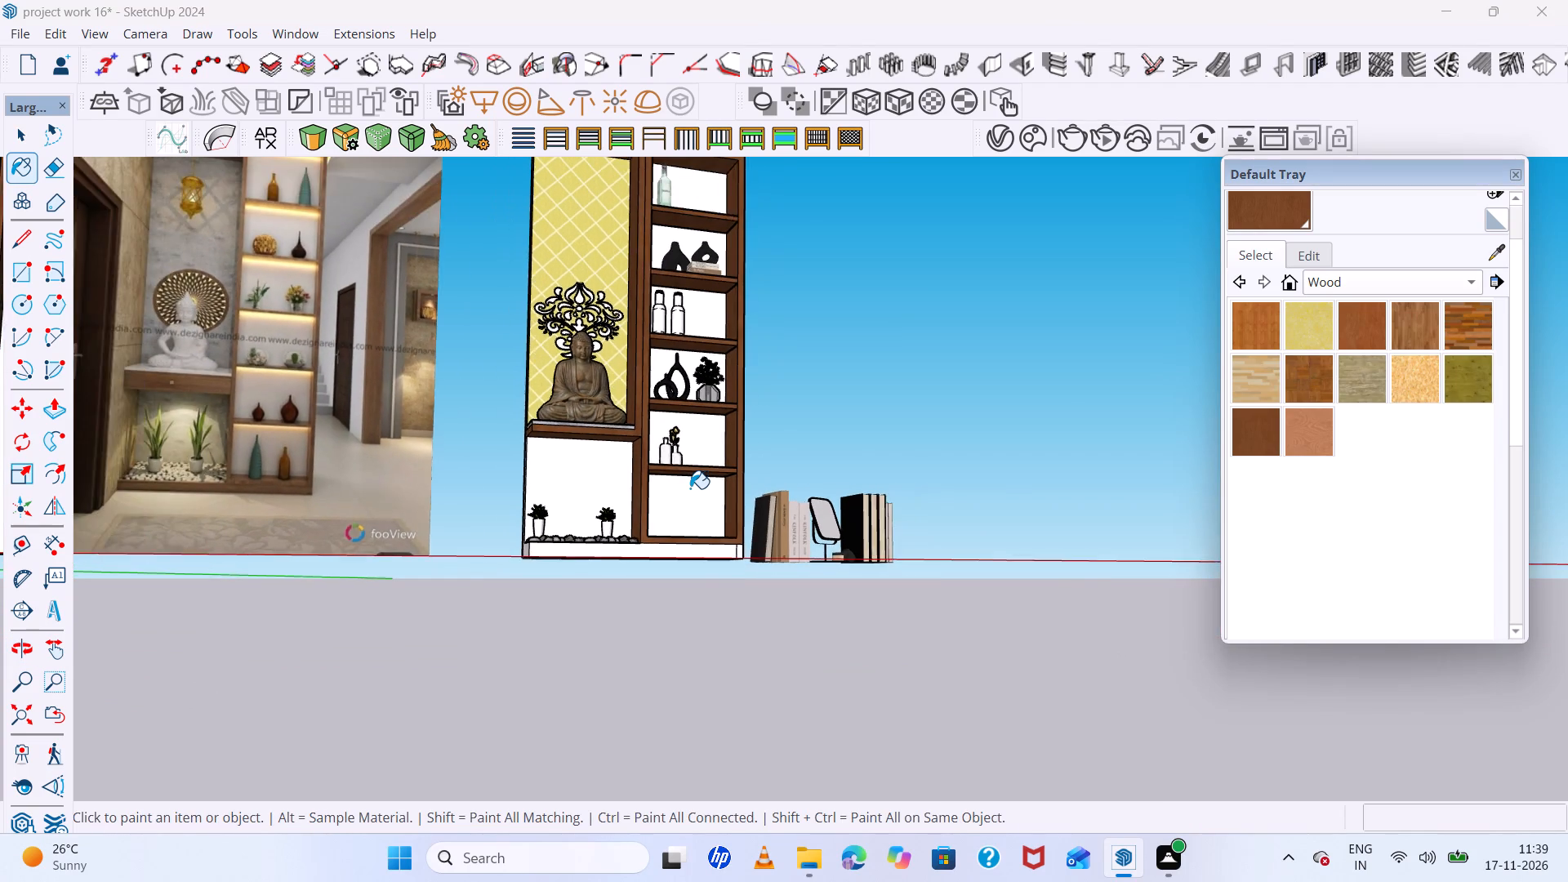
scroll(690, 488, down, 1)
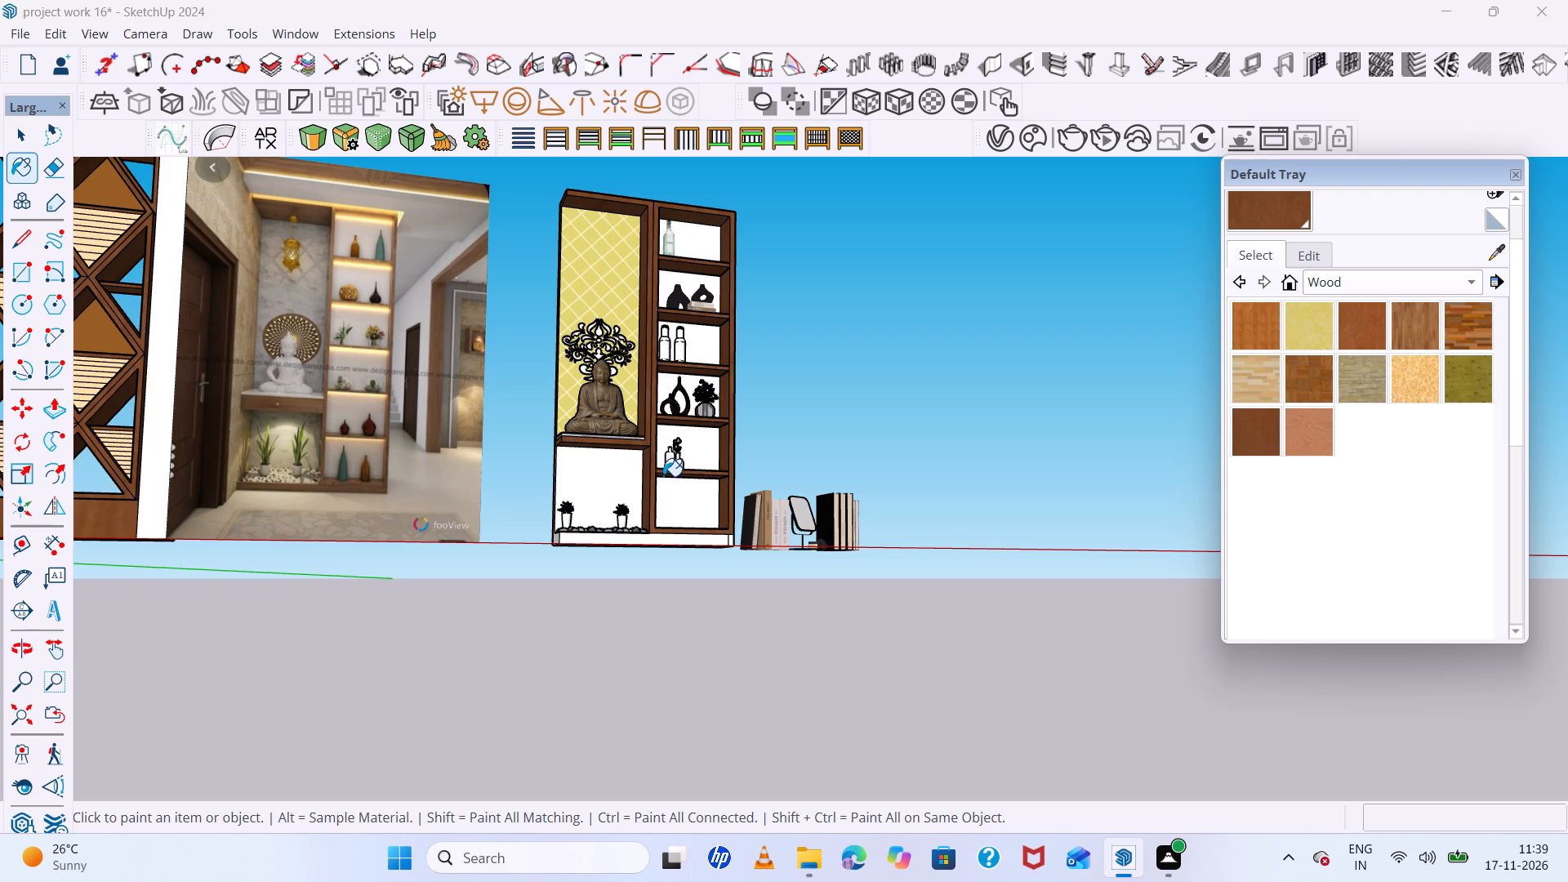
scroll(663, 476, up, 4)
scroll(663, 476, down, 5)
middle_drag(663, 476, 638, 501)
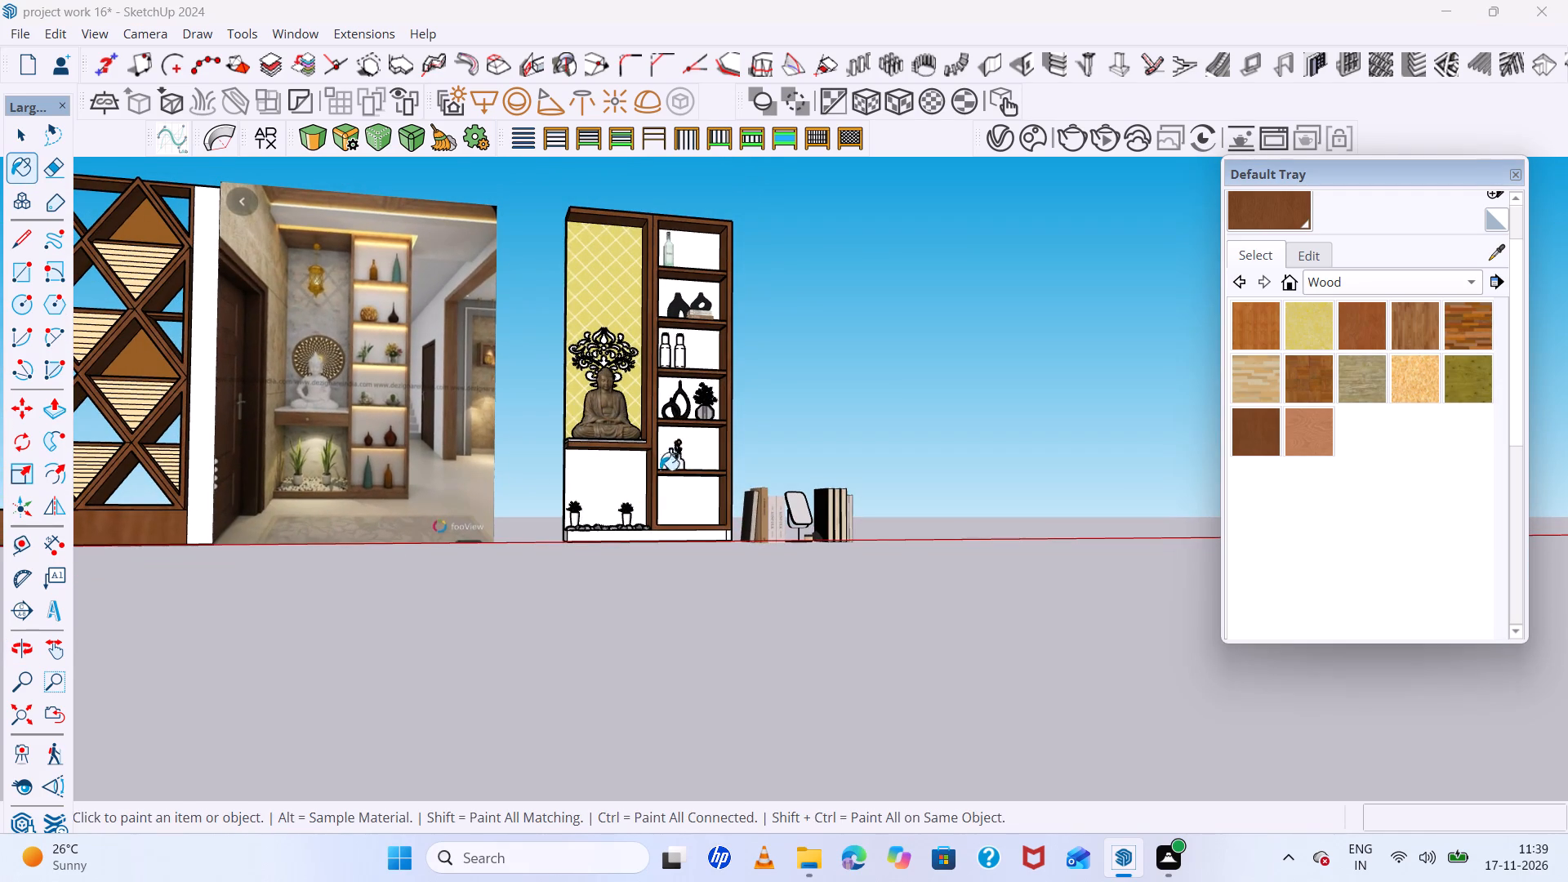
scroll(679, 461, up, 5)
scroll(679, 461, down, 5)
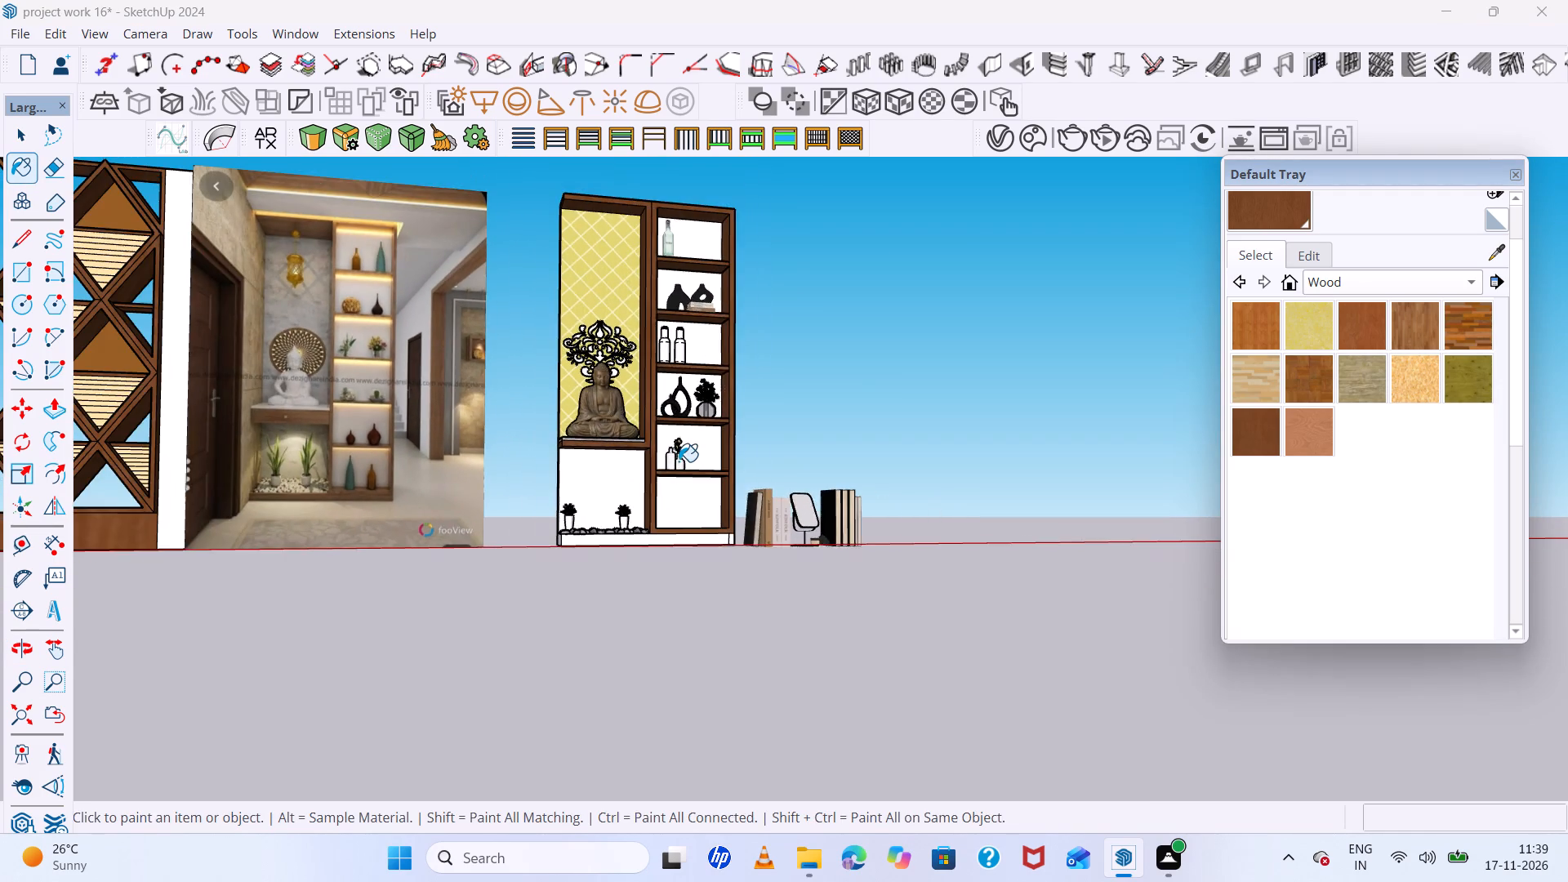
middle_drag(678, 461, 633, 485)
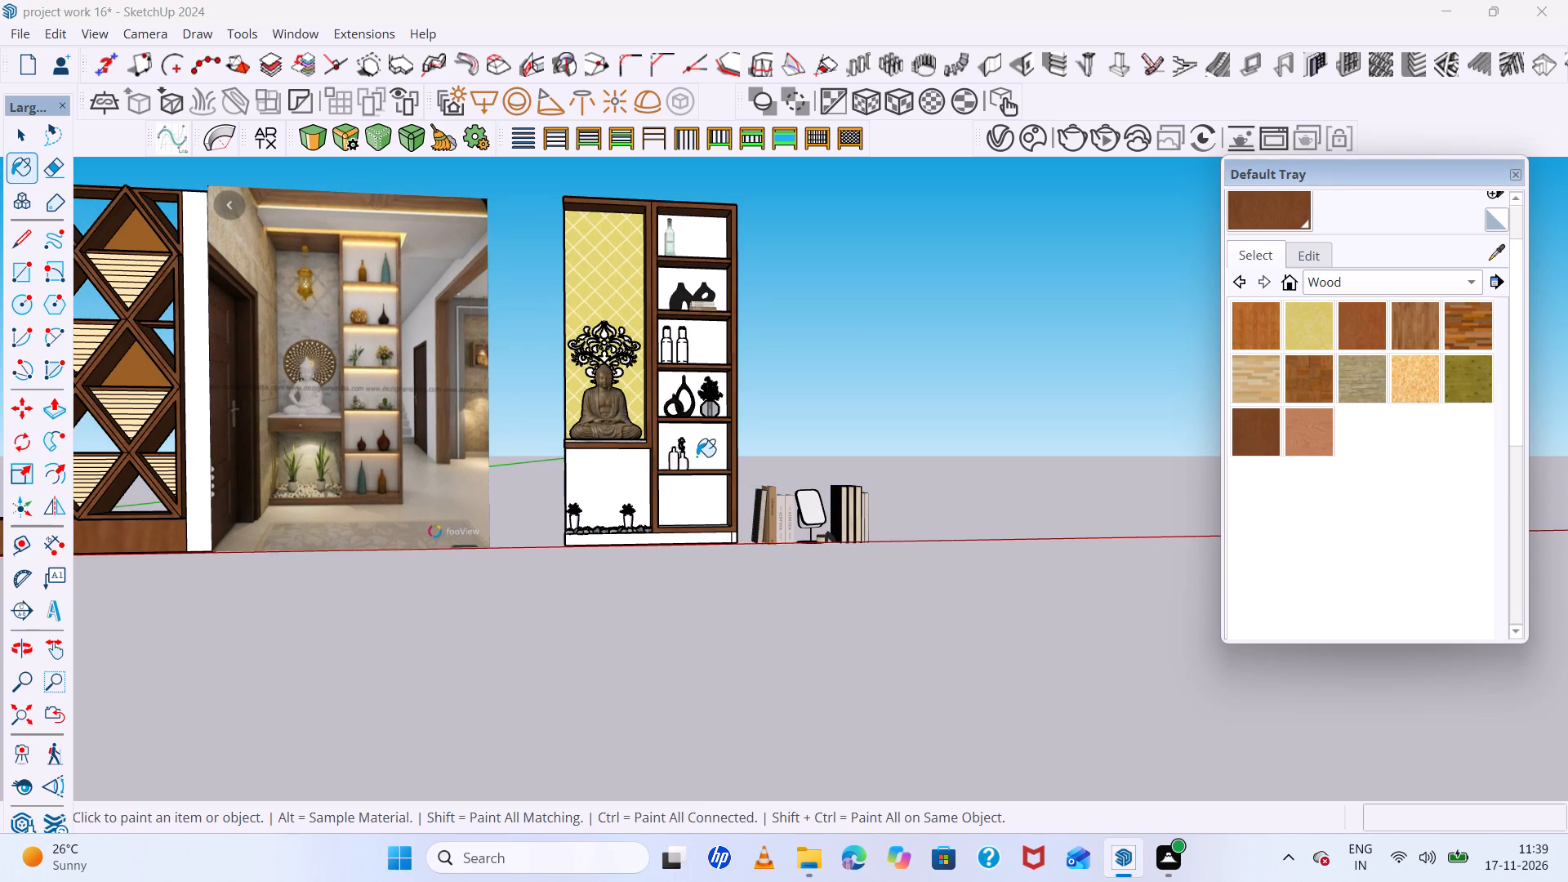
scroll(697, 457, up, 5)
scroll(697, 457, down, 5)
middle_drag(696, 456, 630, 502)
scroll(638, 449, up, 10)
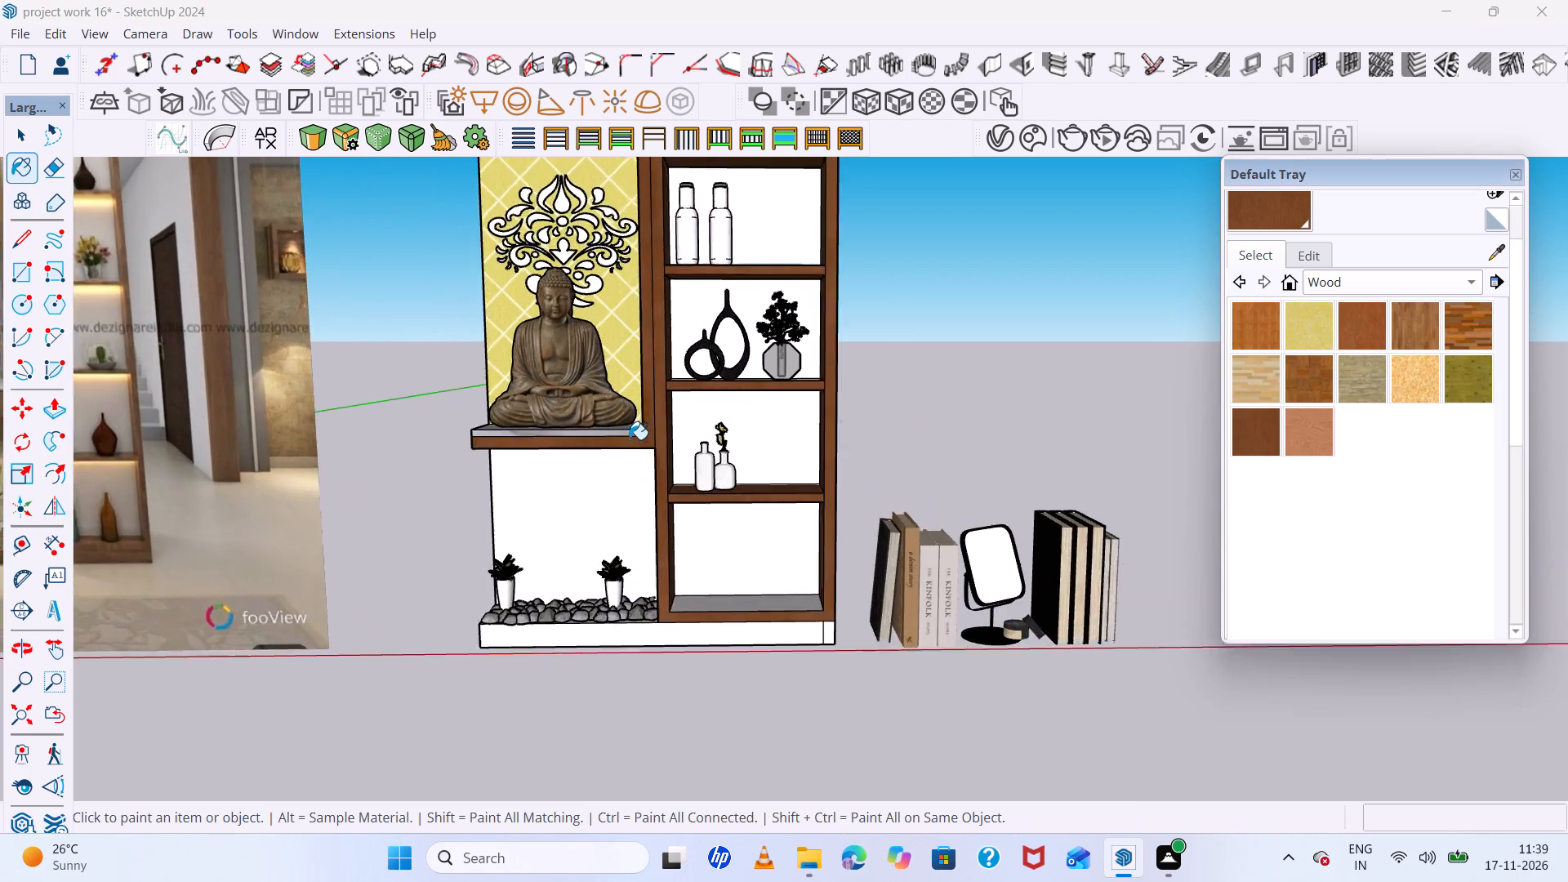
scroll(629, 439, up, 1)
middle_drag(628, 428, 646, 372)
scroll(644, 394, down, 2)
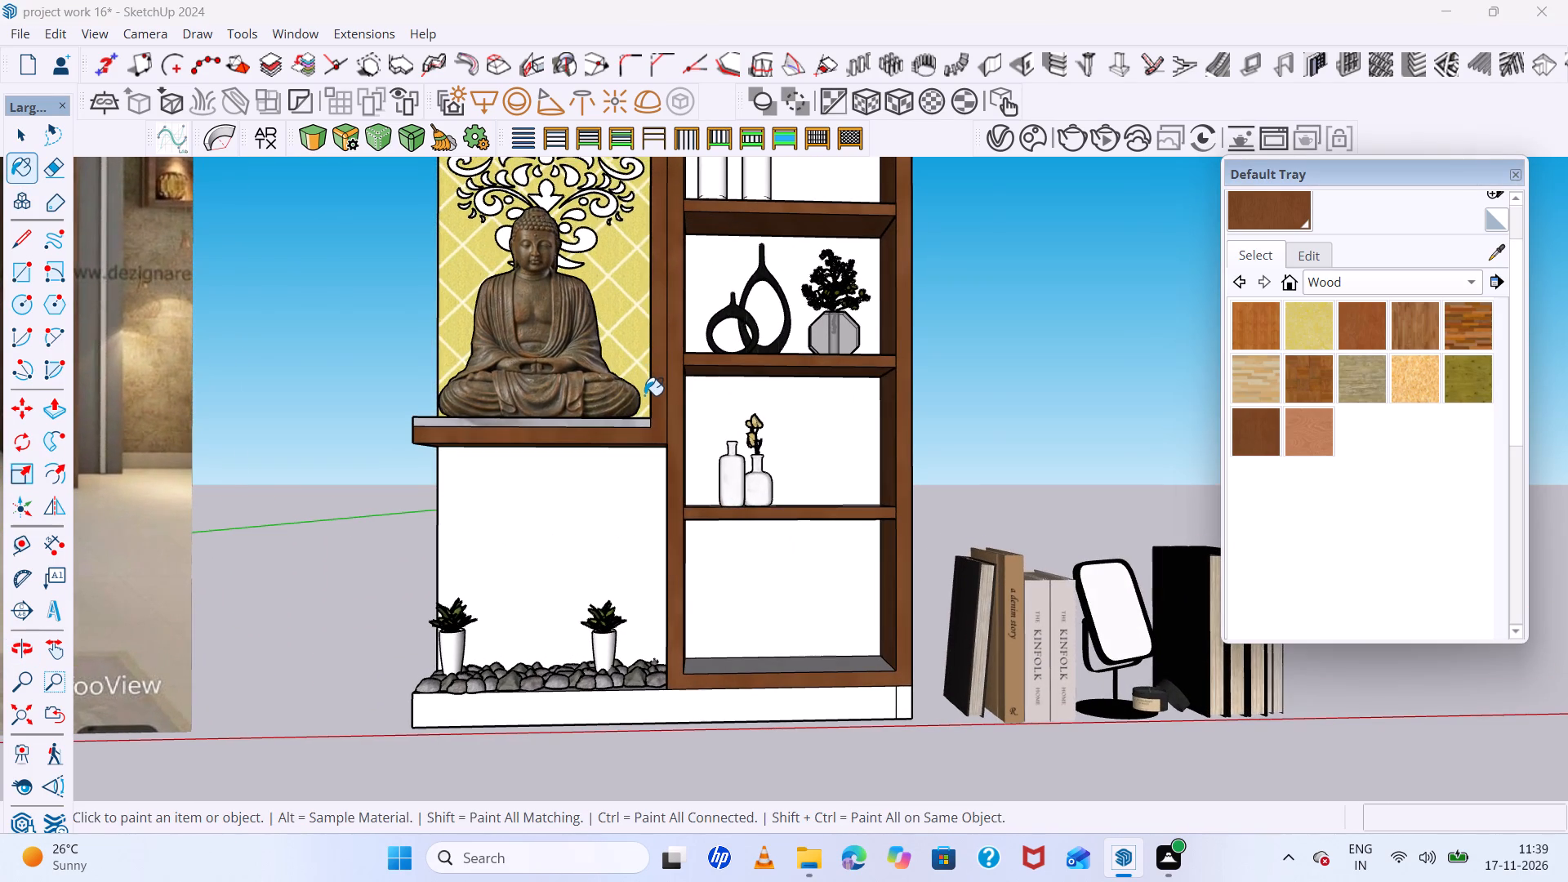
scroll(644, 395, down, 3)
middle_drag(644, 395, 669, 363)
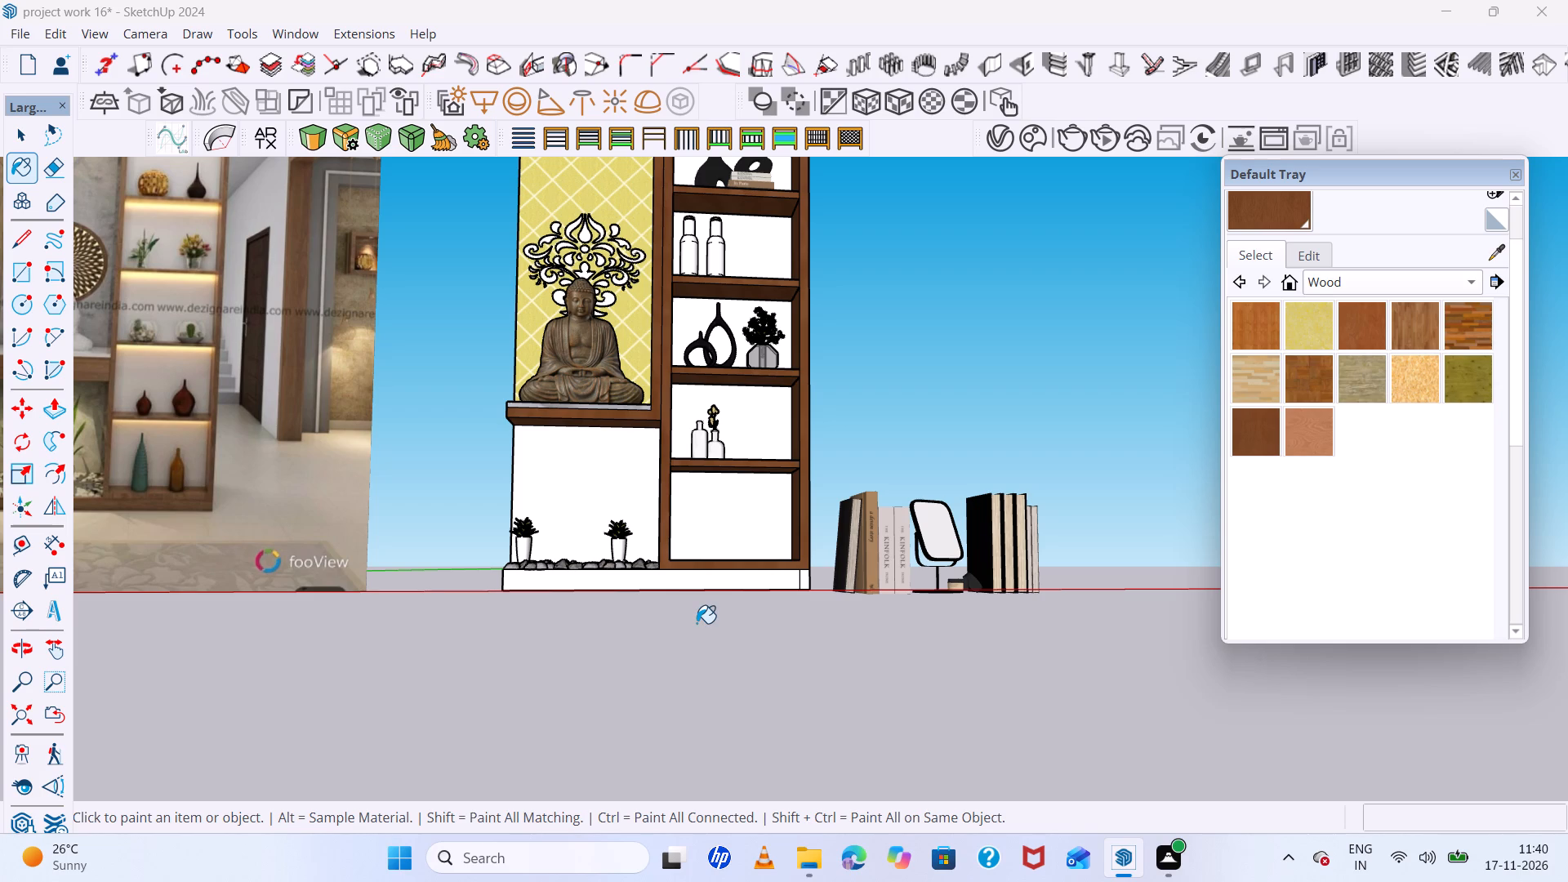
scroll(678, 563, down, 6)
scroll(688, 509, up, 6)
scroll(688, 508, down, 2)
middle_drag(688, 508, 688, 573)
scroll(688, 573, down, 1)
scroll(702, 568, up, 6)
key(space)
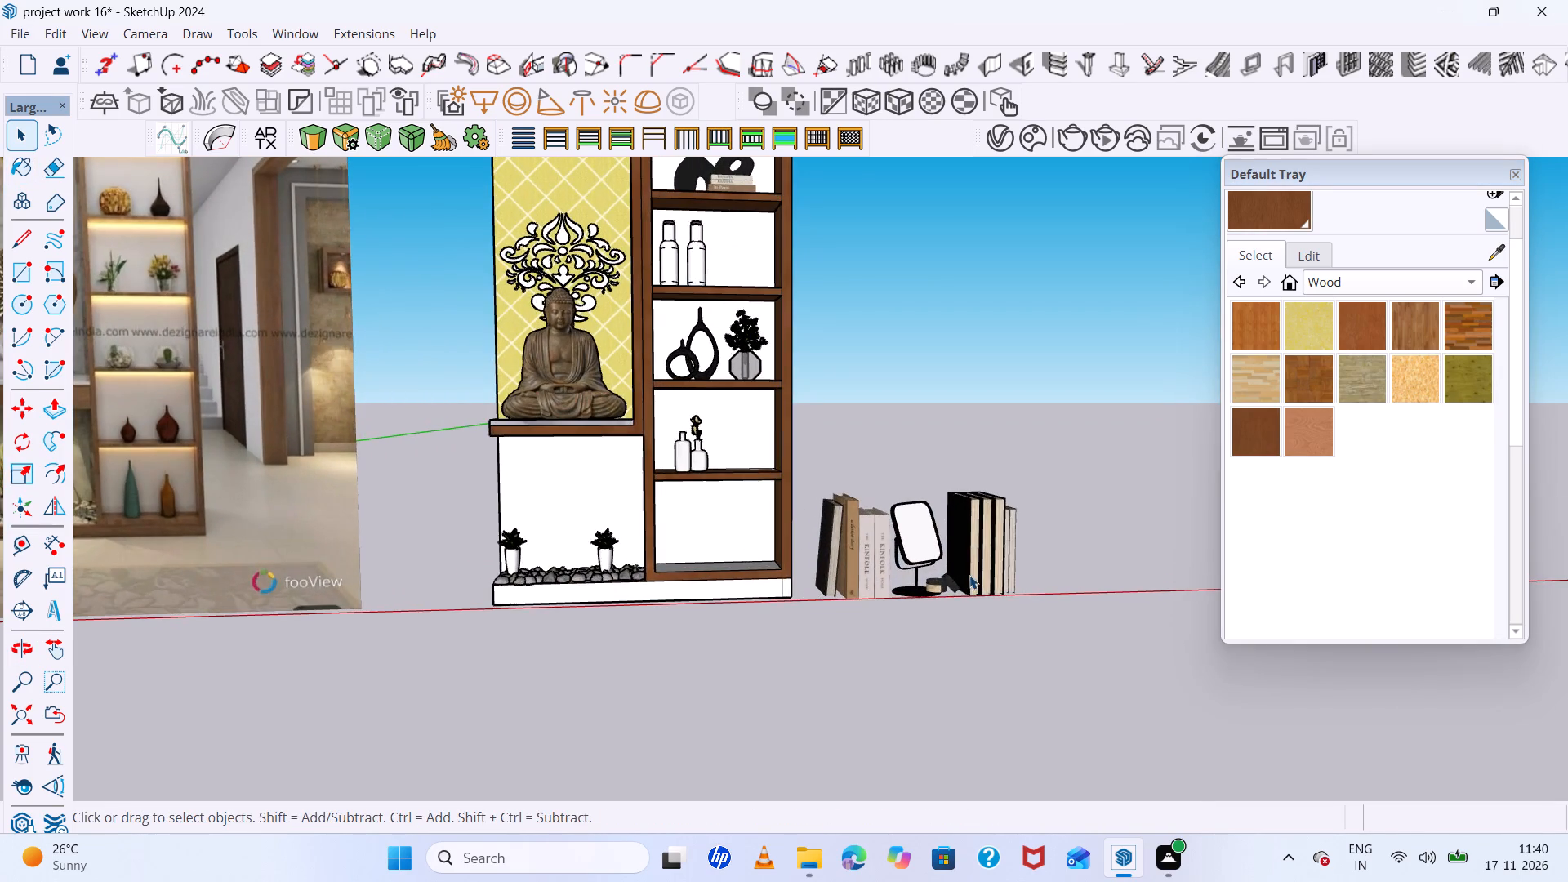
scroll(969, 575, down, 6)
middle_drag(973, 577, 966, 523)
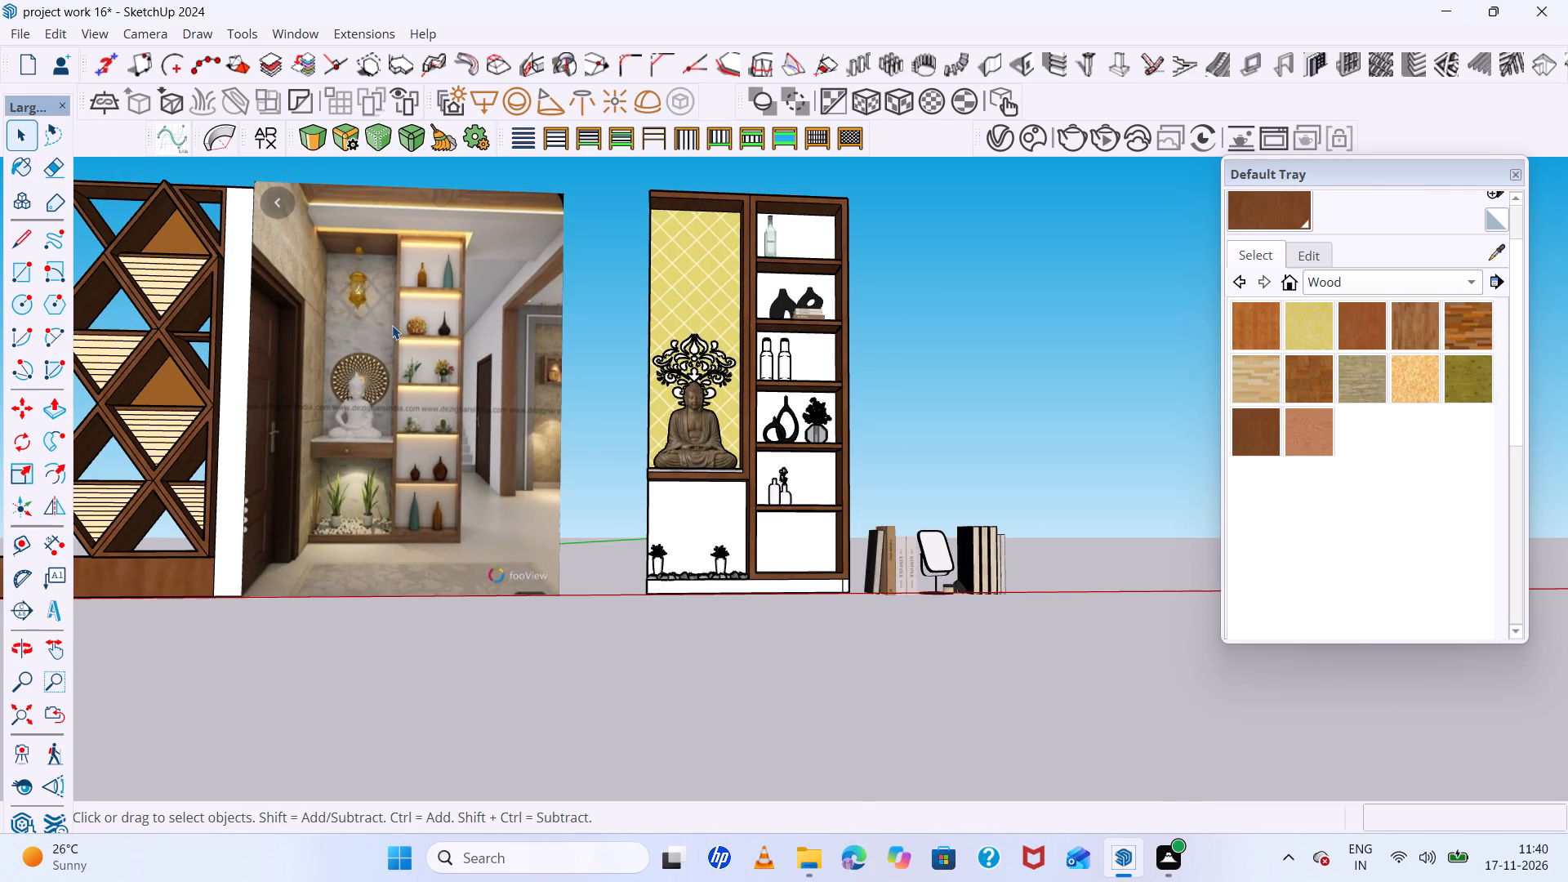
scroll(392, 325, up, 10)
scroll(425, 332, down, 3)
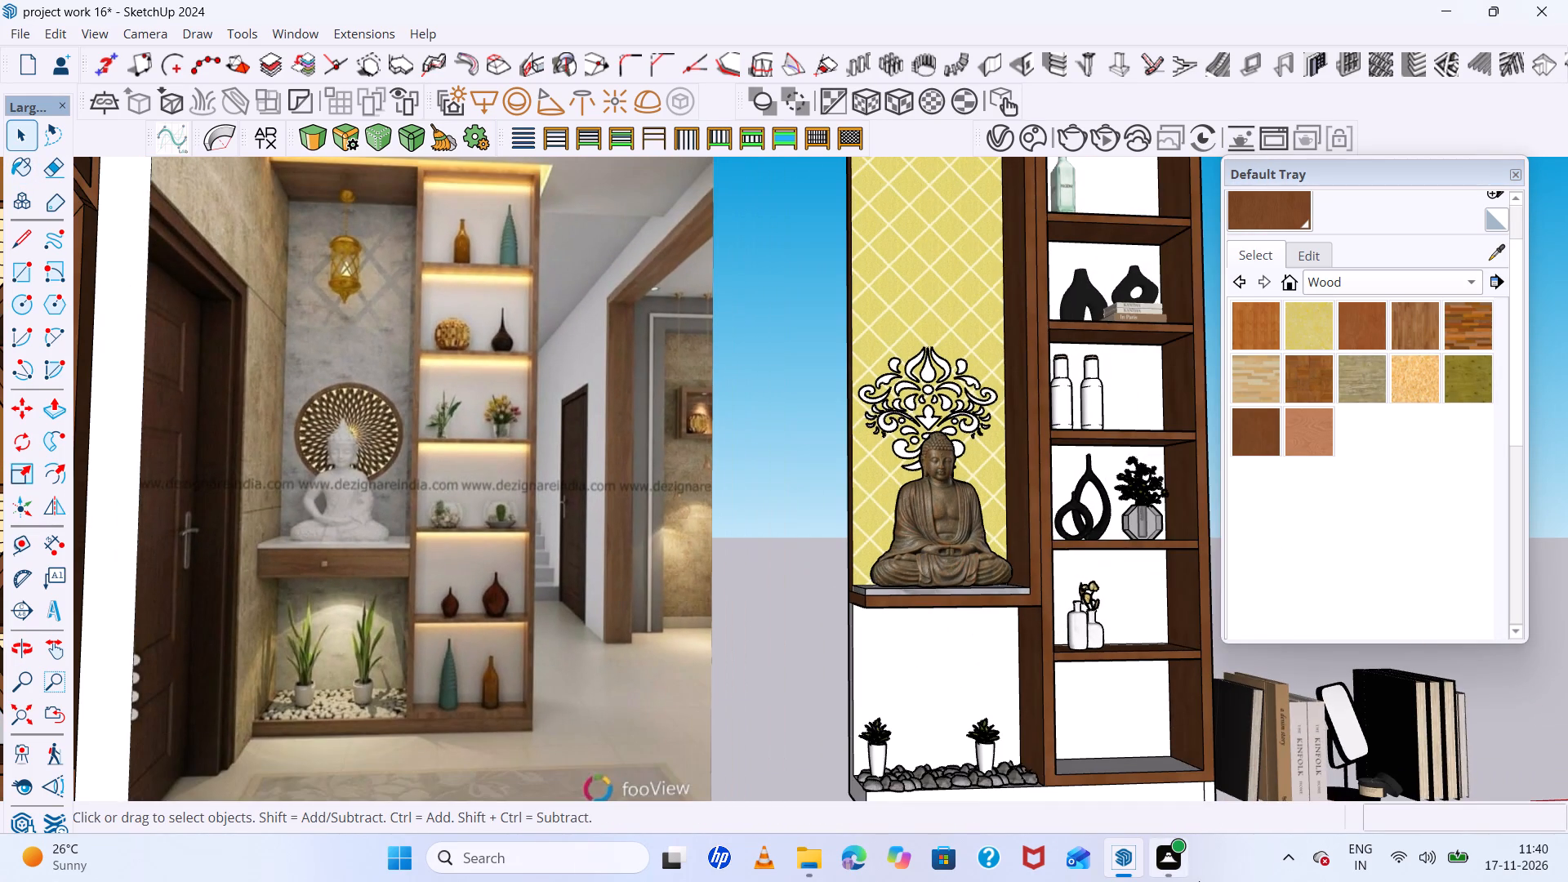
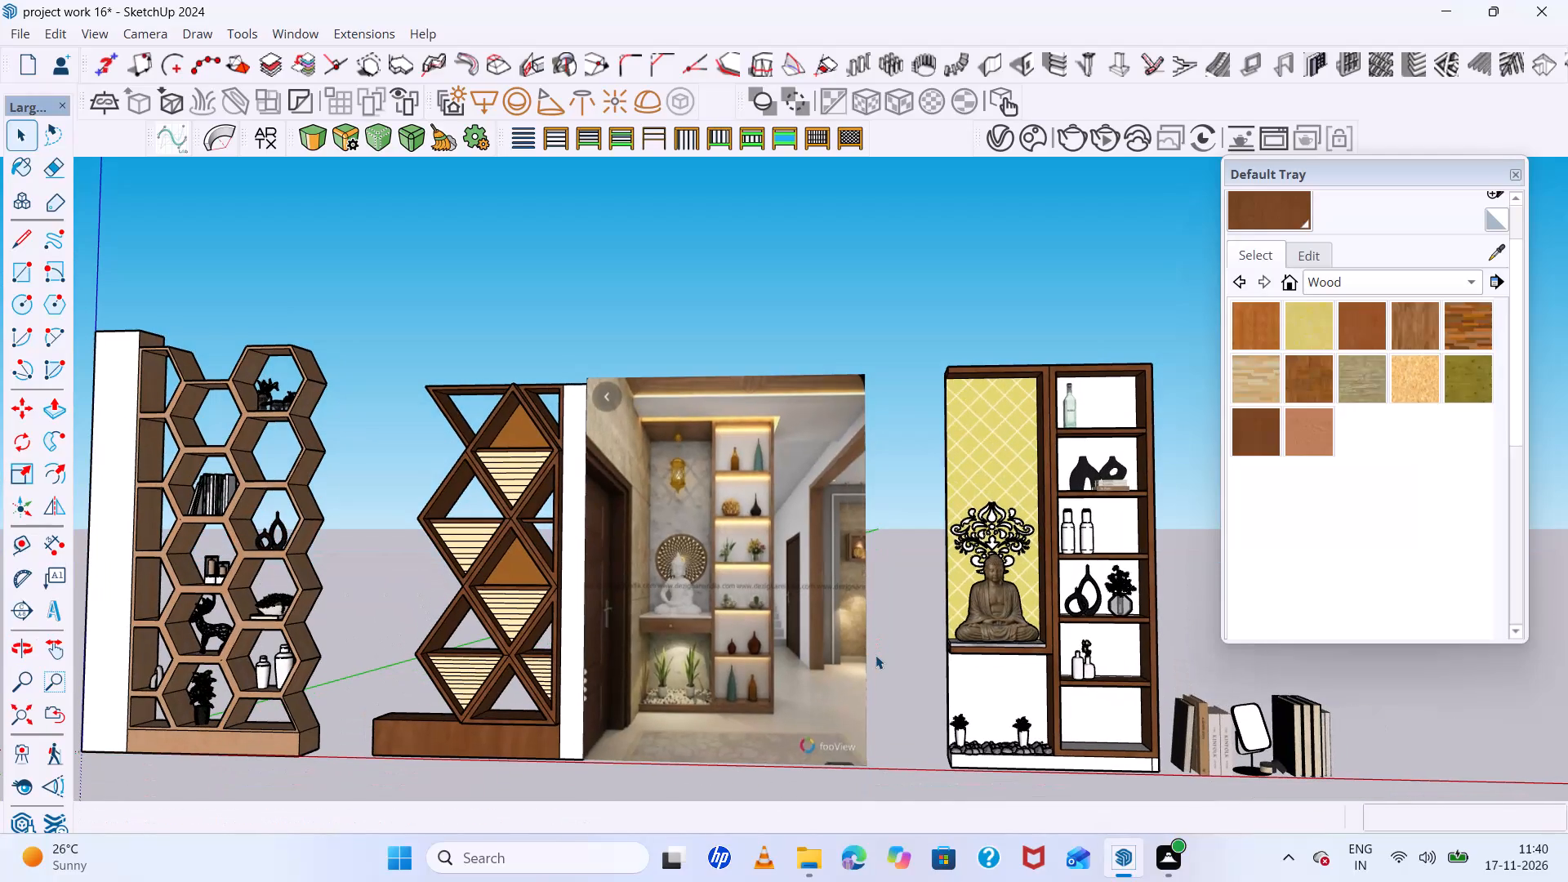
Compare the shelving unit with the reference image, examining the niche behind the potted plants and the lower compartments.
scroll(875, 655, up, 3)
scroll(875, 655, down, 4)
middle_drag(875, 655, 919, 679)
scroll(915, 670, up, 4)
scroll(915, 670, down, 4)
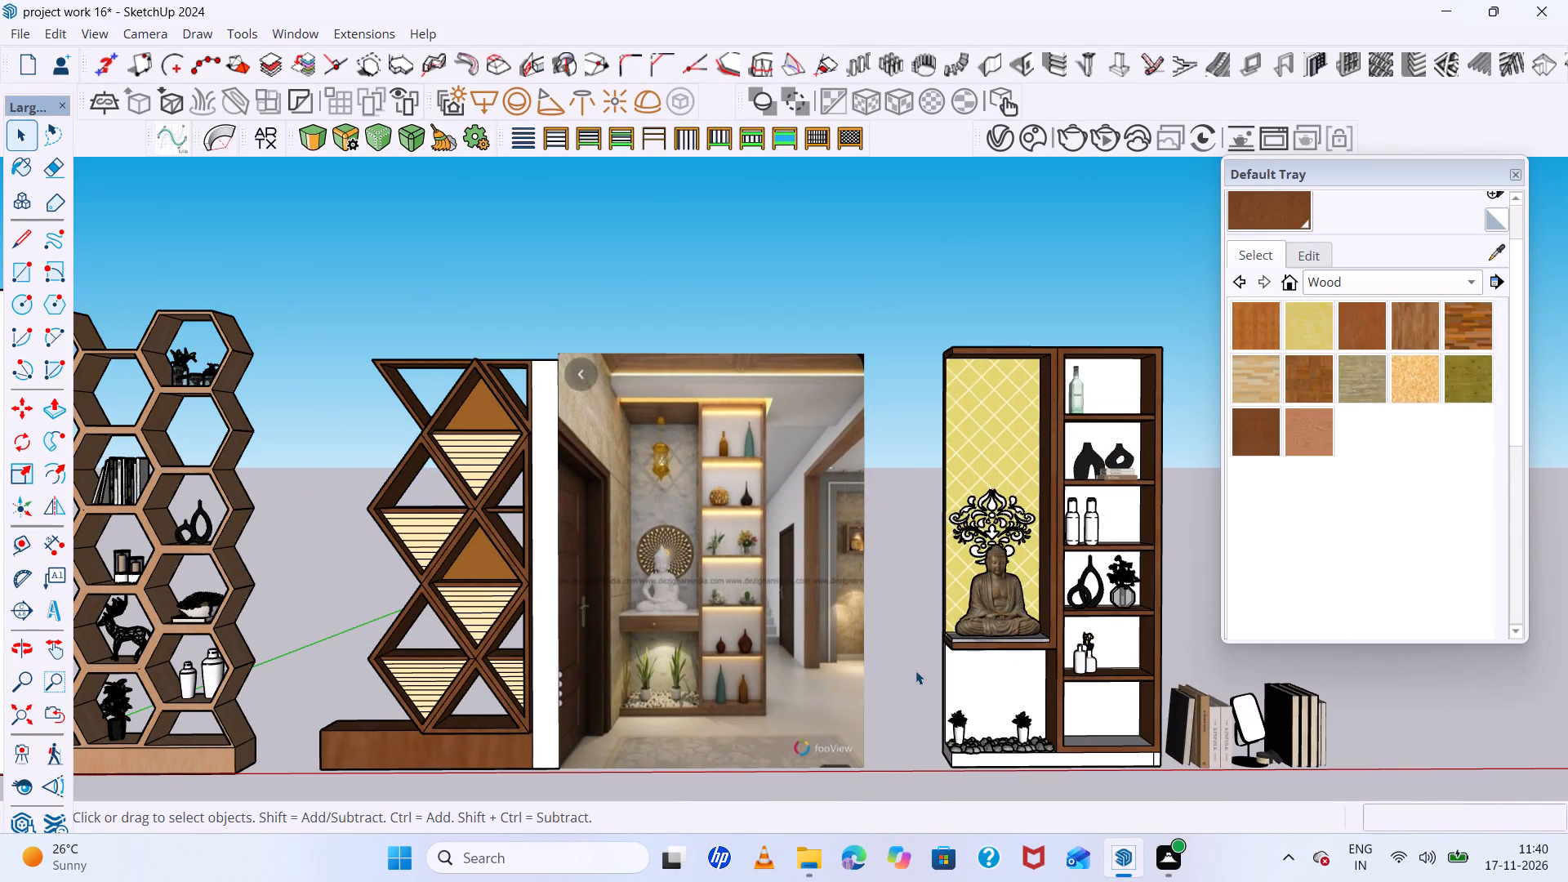
scroll(858, 644, up, 1)
scroll(838, 633, down, 4)
middle_drag(838, 633, 839, 632)
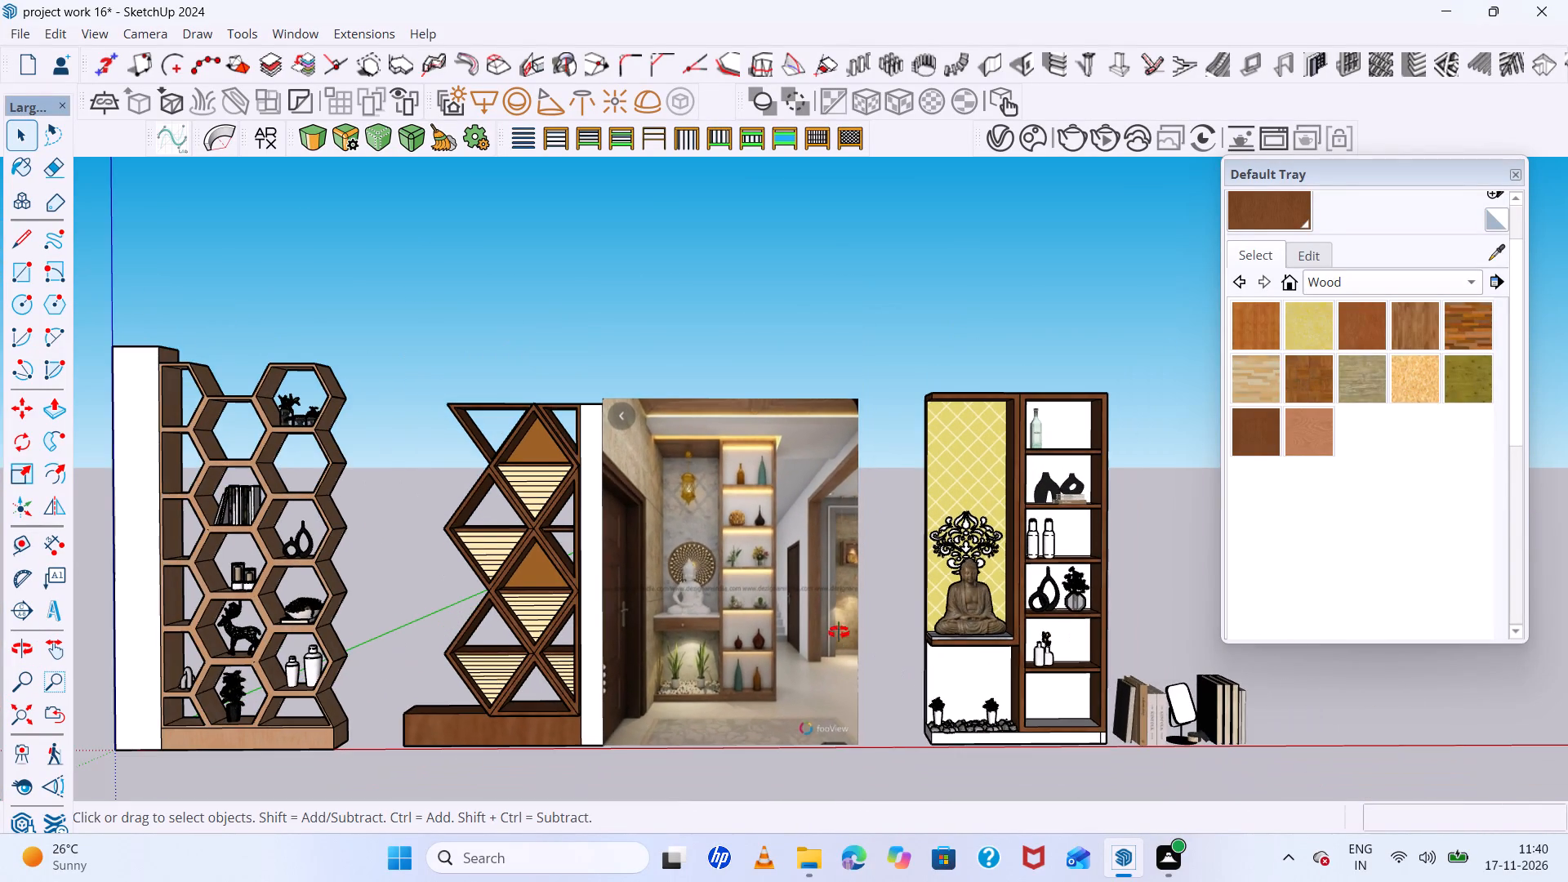
middle_drag(839, 632, 855, 632)
scroll(855, 632, up, 4)
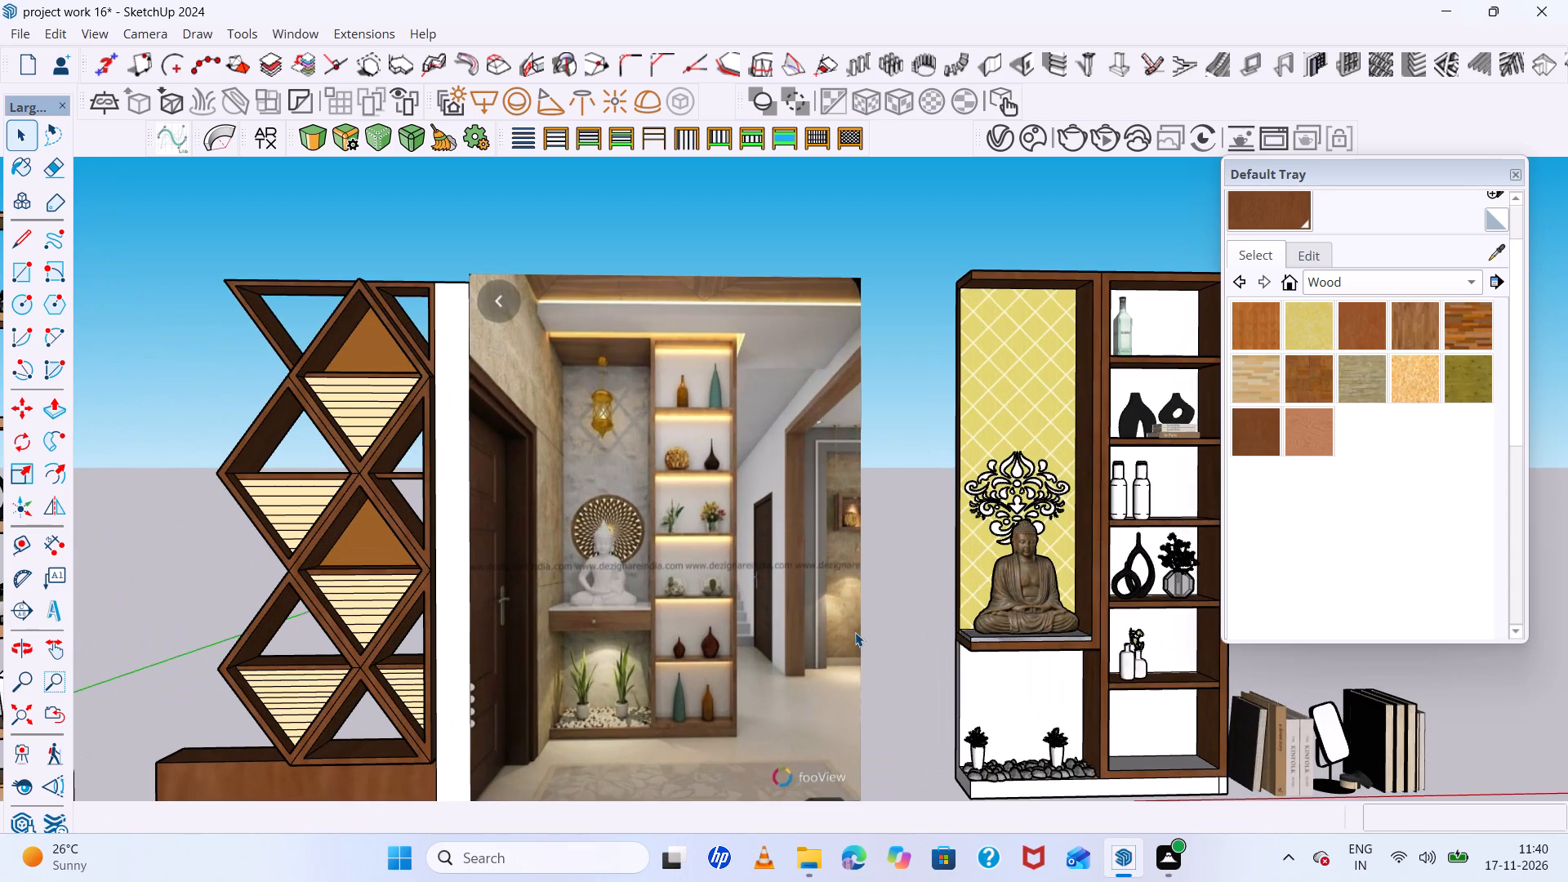
scroll(723, 501, up, 5)
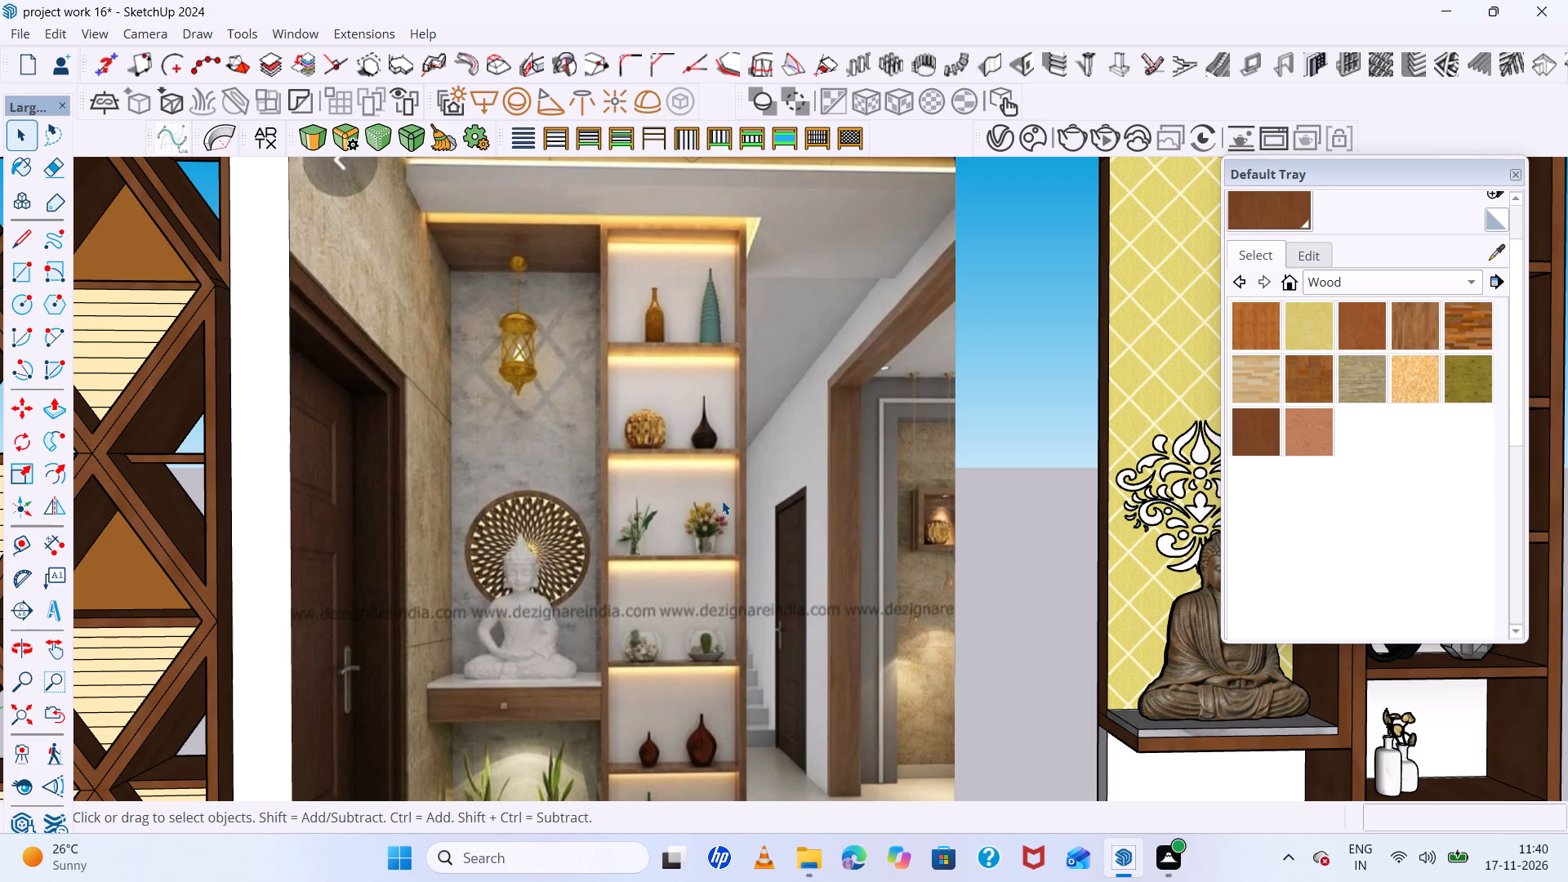
scroll(722, 501, down, 9)
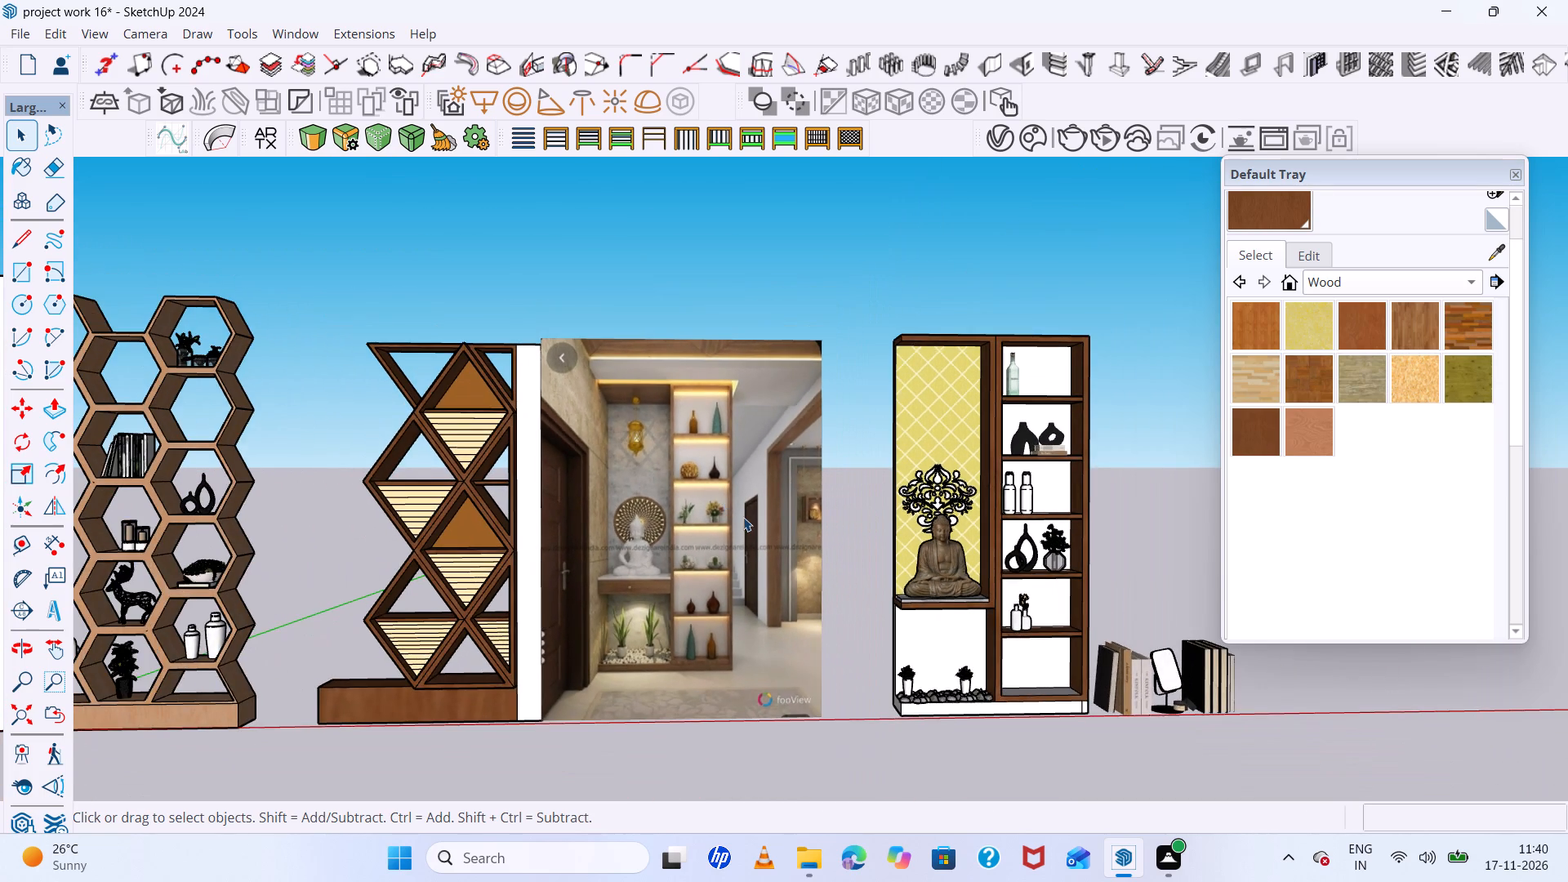
scroll(743, 517, up, 4)
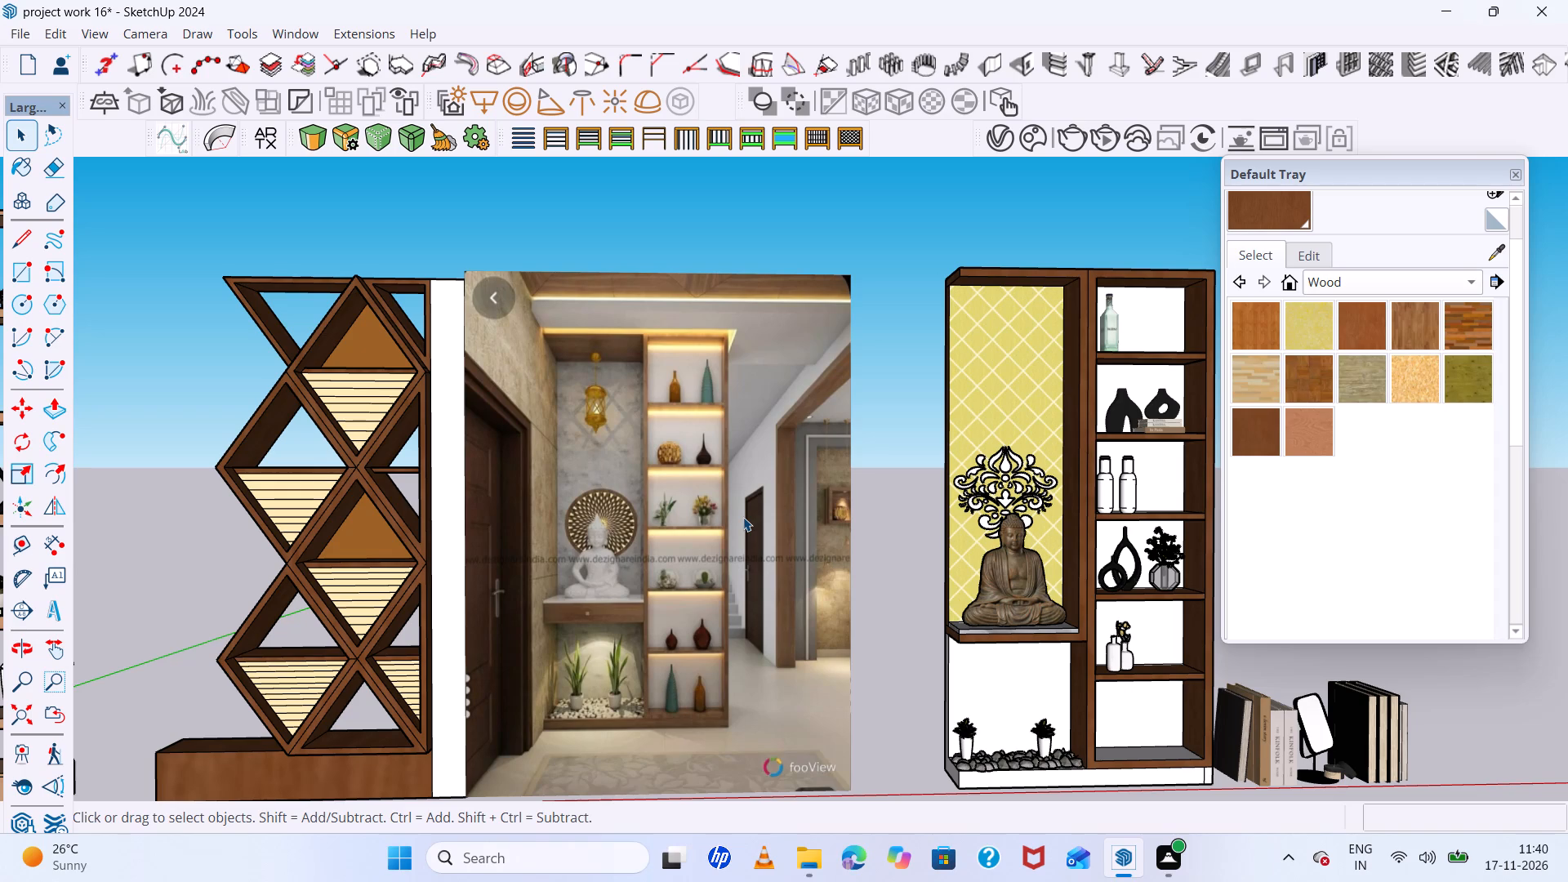
scroll(743, 517, down, 4)
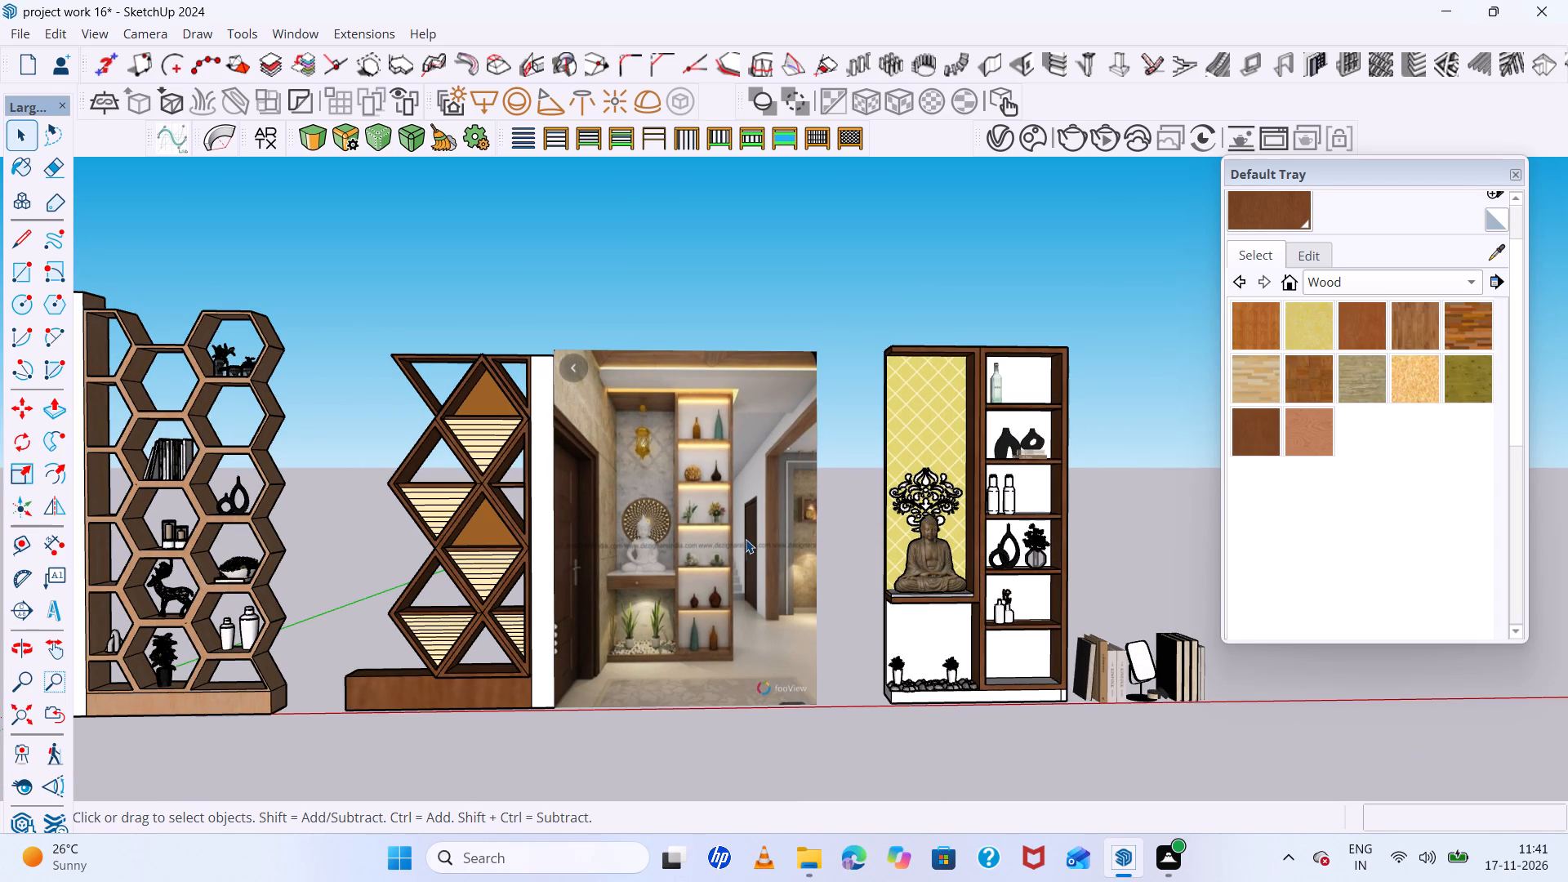
scroll(746, 539, down, 2)
scroll(749, 559, up, 3)
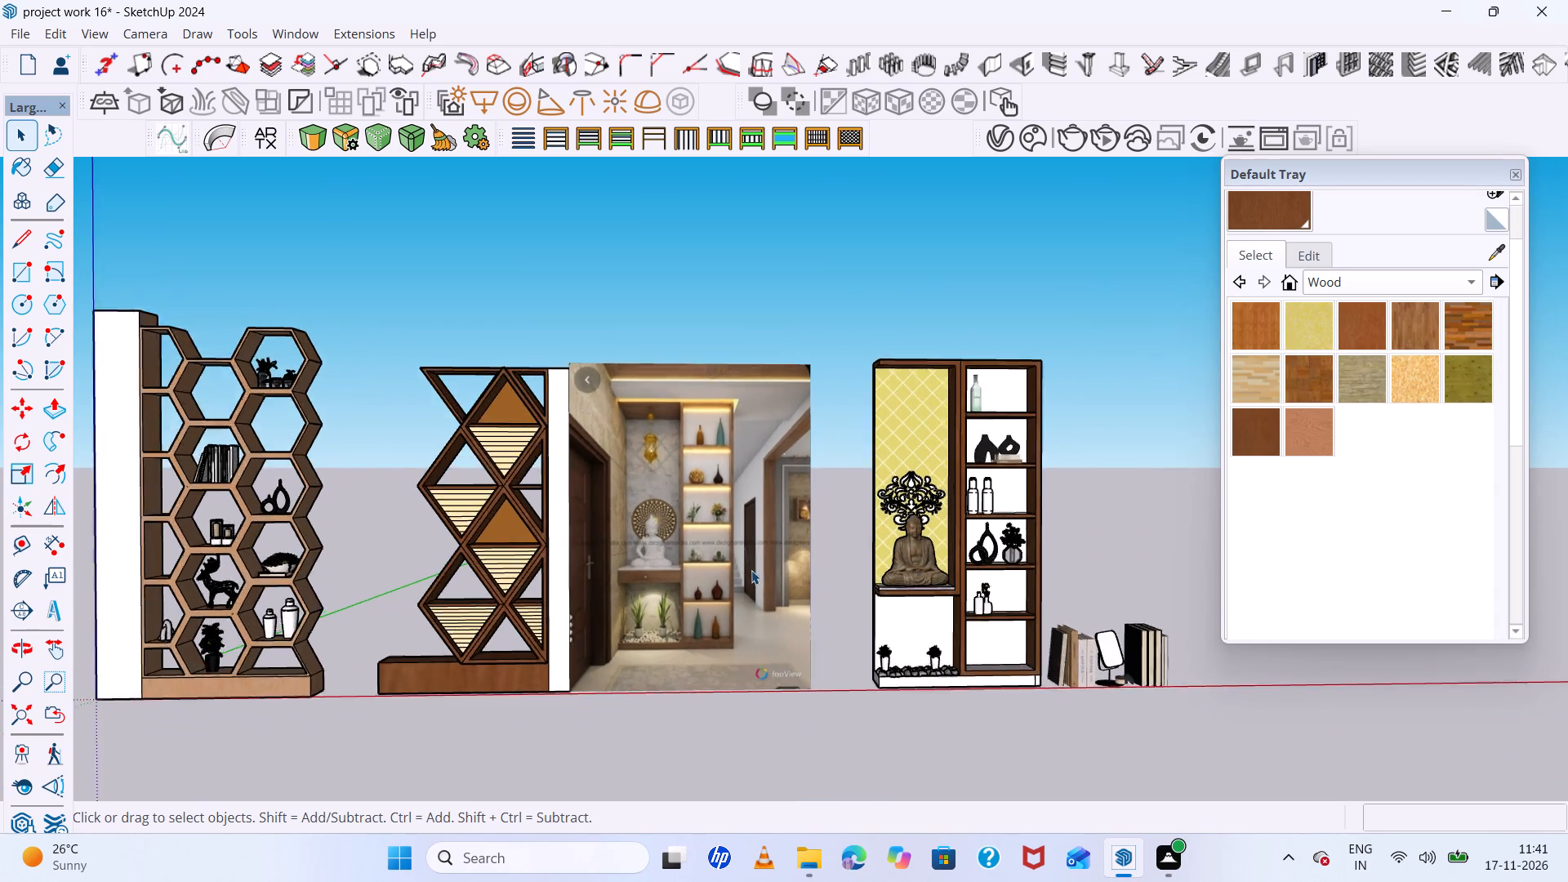
scroll(751, 570, up, 5)
middle_drag(808, 626, 803, 577)
scroll(803, 577, up, 1)
scroll(749, 554, down, 4)
scroll(920, 628, up, 5)
scroll(801, 572, down, 6)
scroll(552, 576, up, 18)
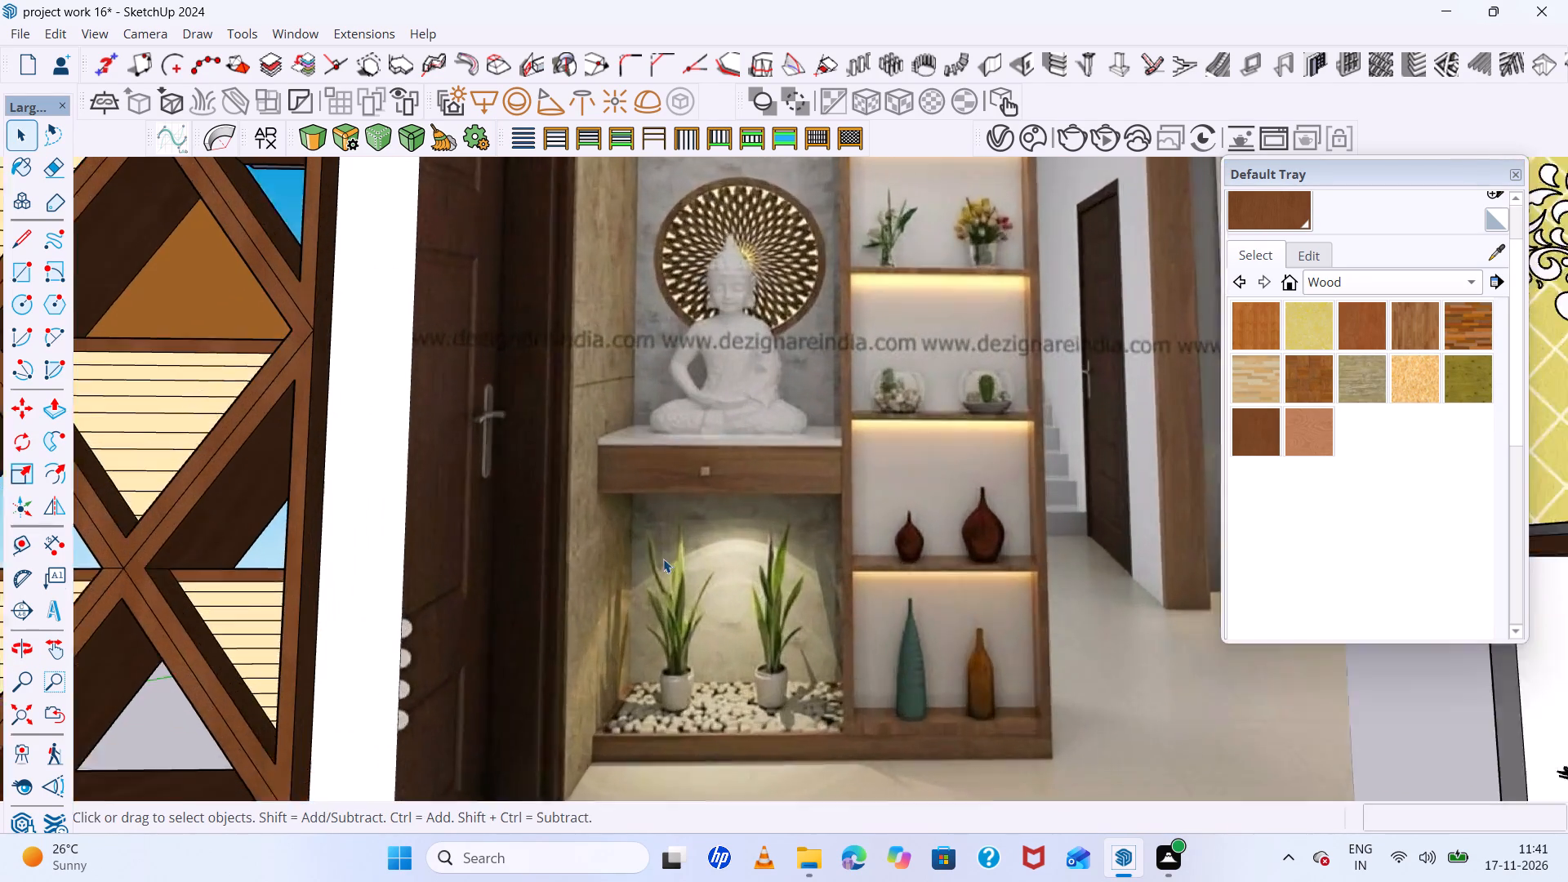
scroll(663, 559, up, 7)
scroll(678, 559, down, 20)
scroll(678, 559, down, 5)
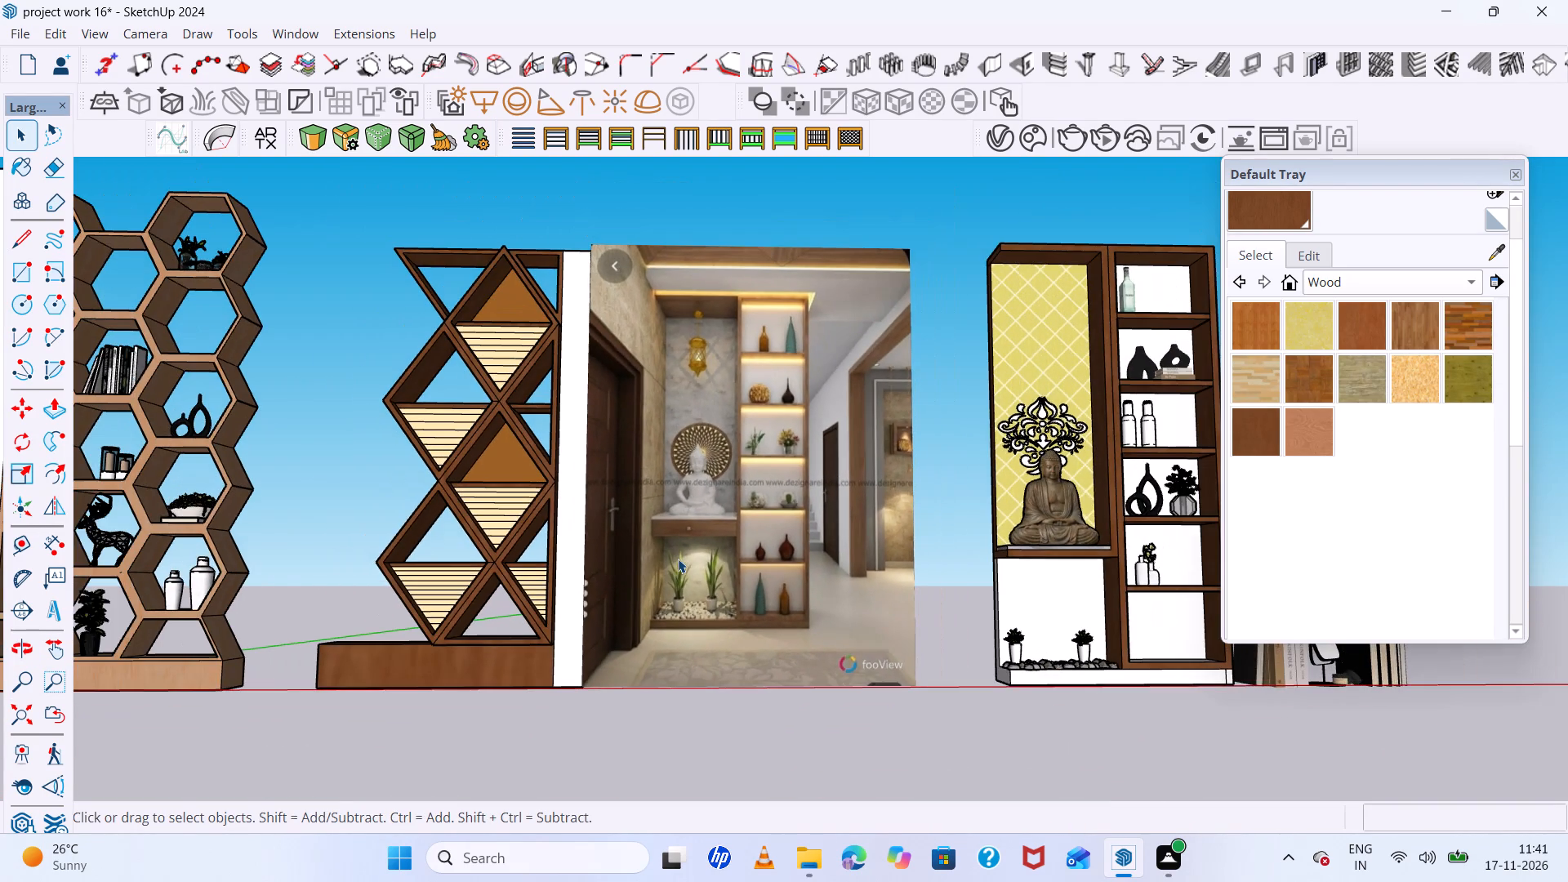
Switch the material library from Wood to the Carpet, Fabrics, Leathers, Textiles and Wallpaper collection.
click(1383, 280)
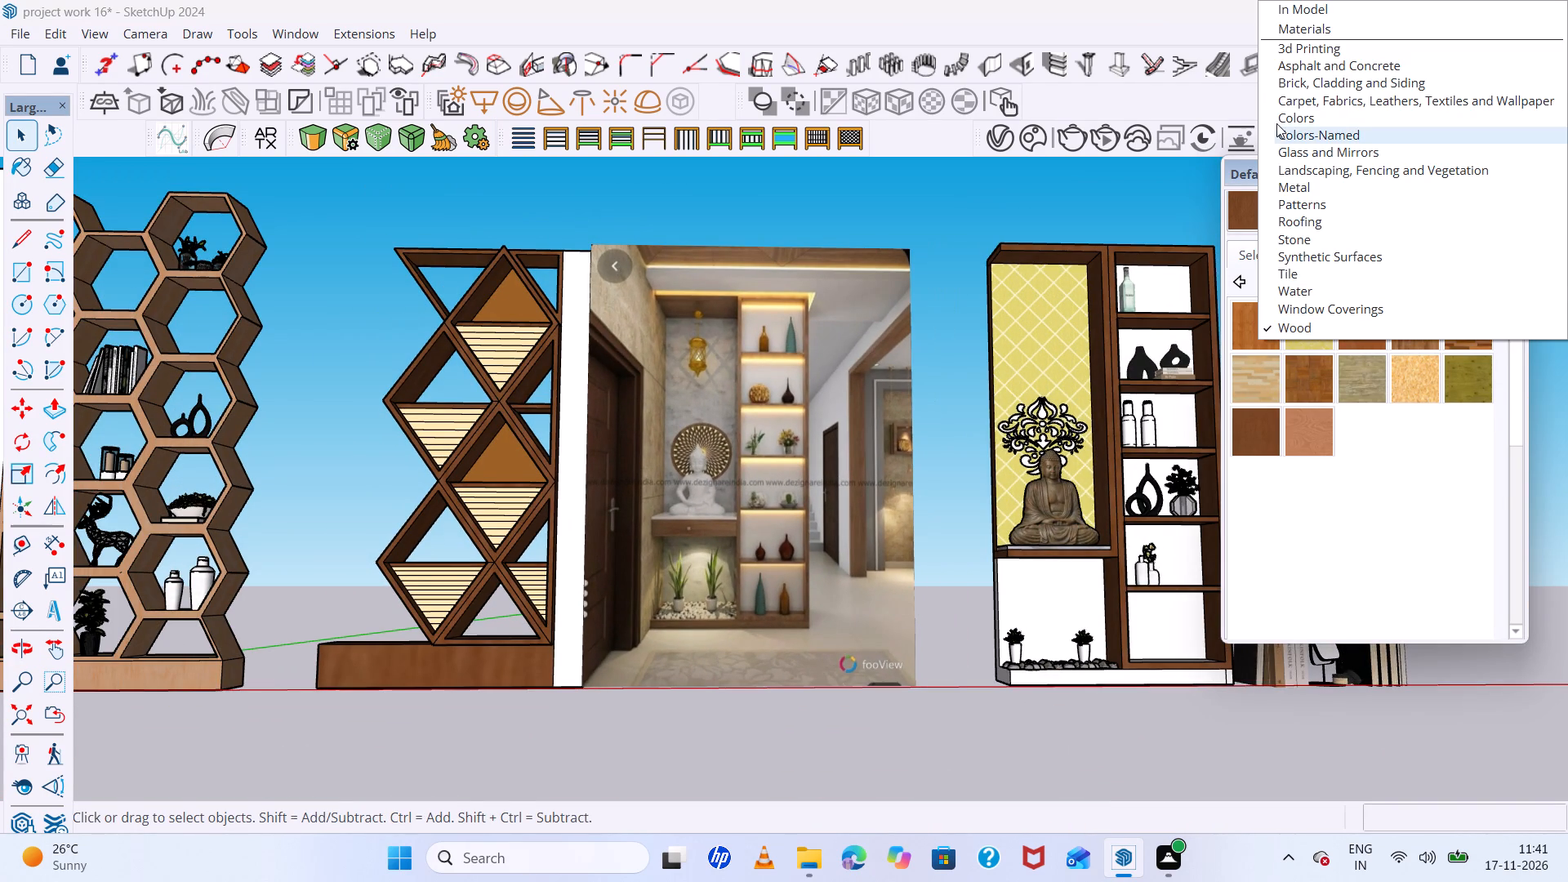
double_click(1321, 94)
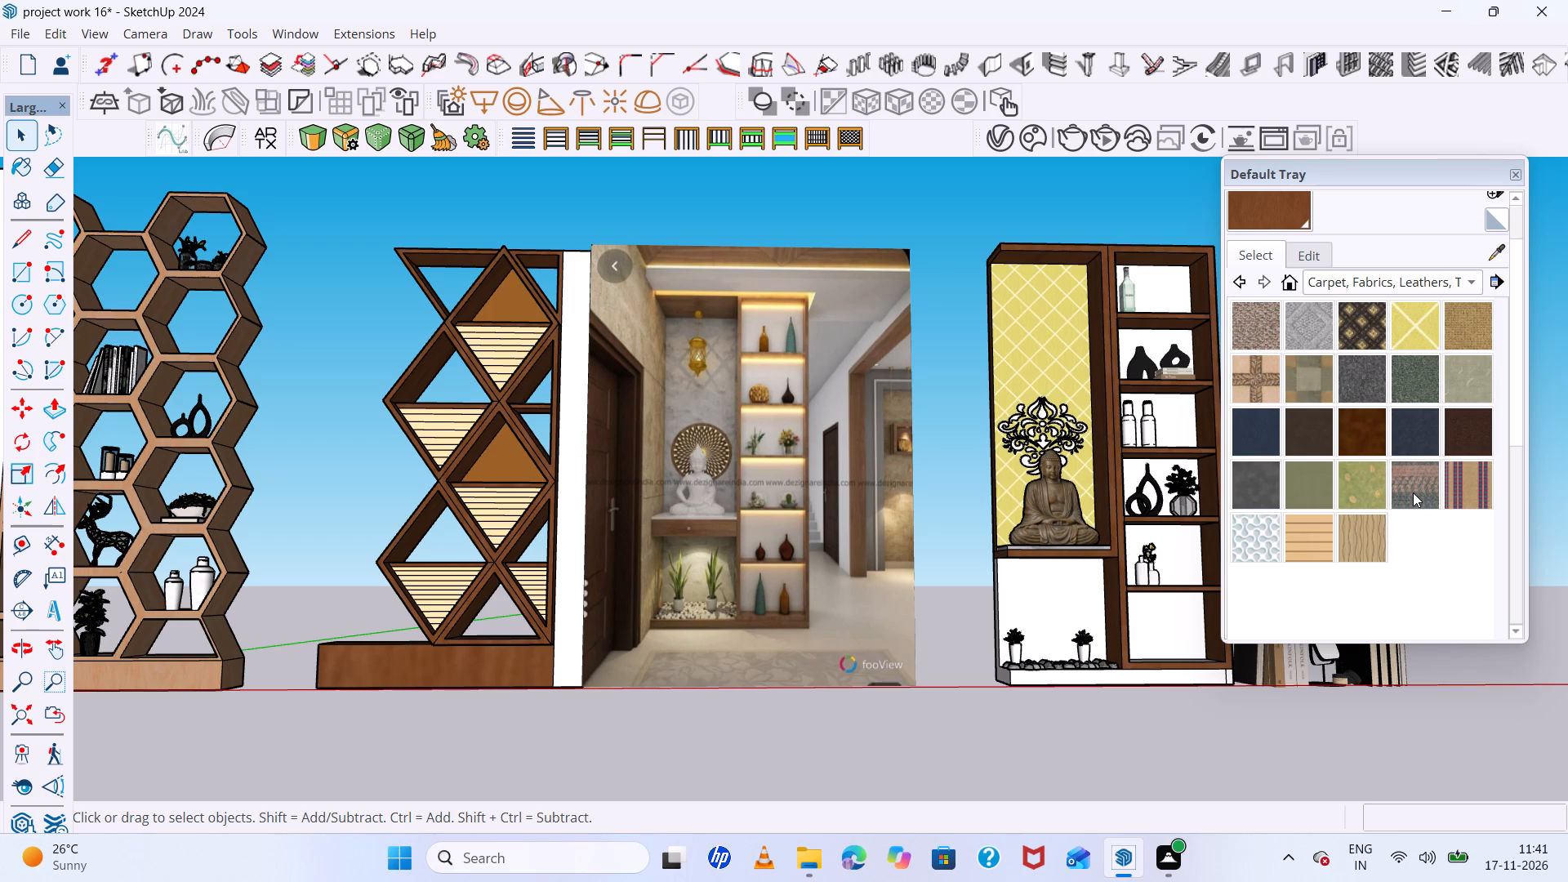
Examine the shelving unit beside the reference image to judge which fabric finish suits the blank panel below the ledge.
scroll(1413, 492, down, 3)
scroll(742, 497, down, 6)
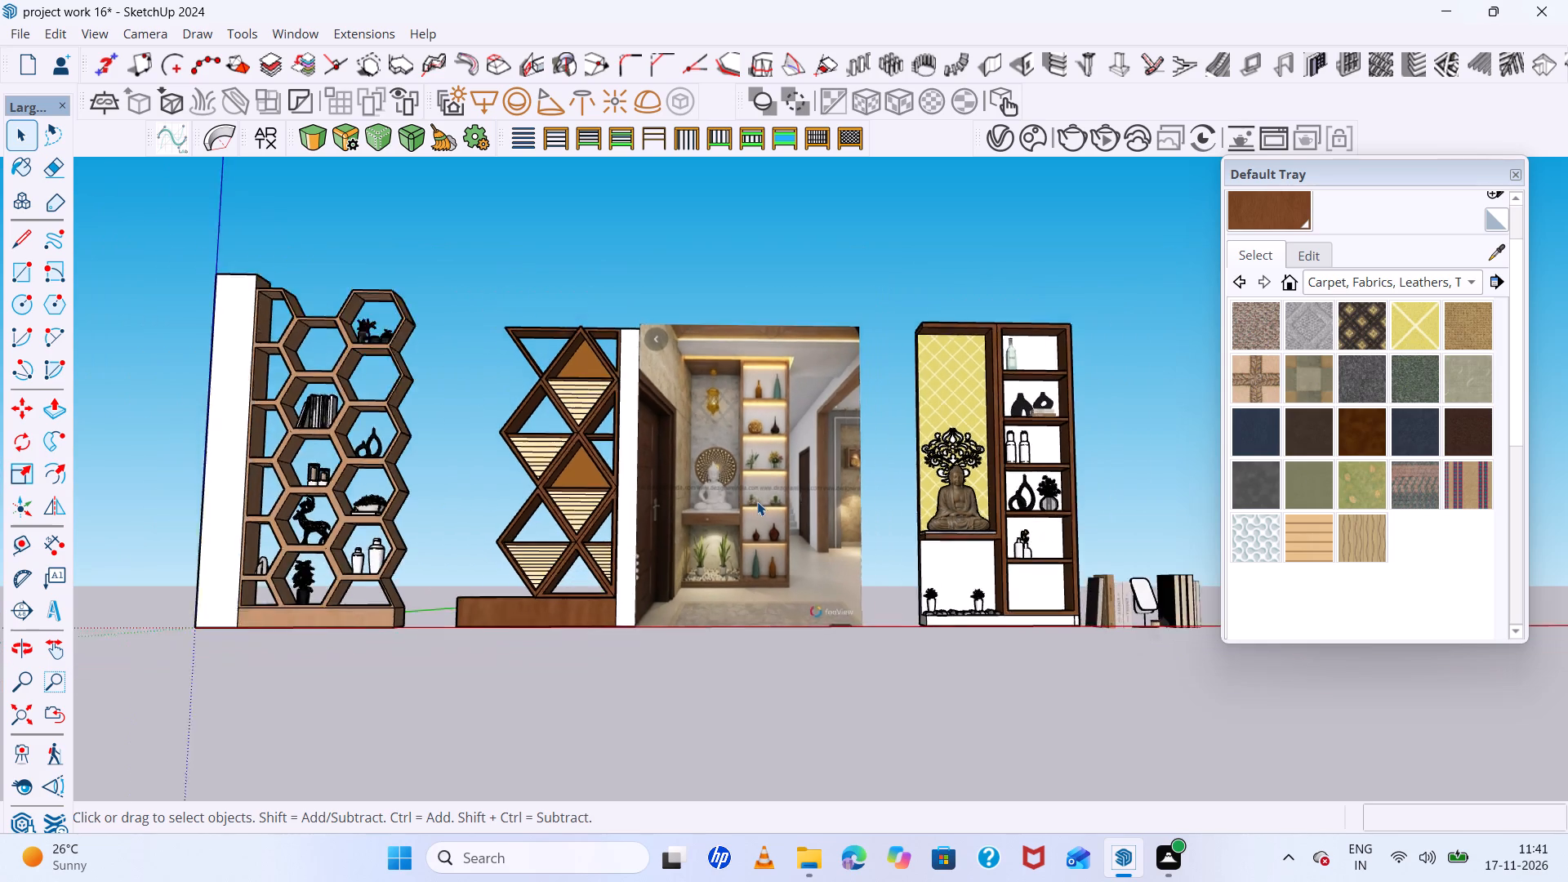
scroll(757, 501, down, 8)
middle_drag(758, 501, 1052, 538)
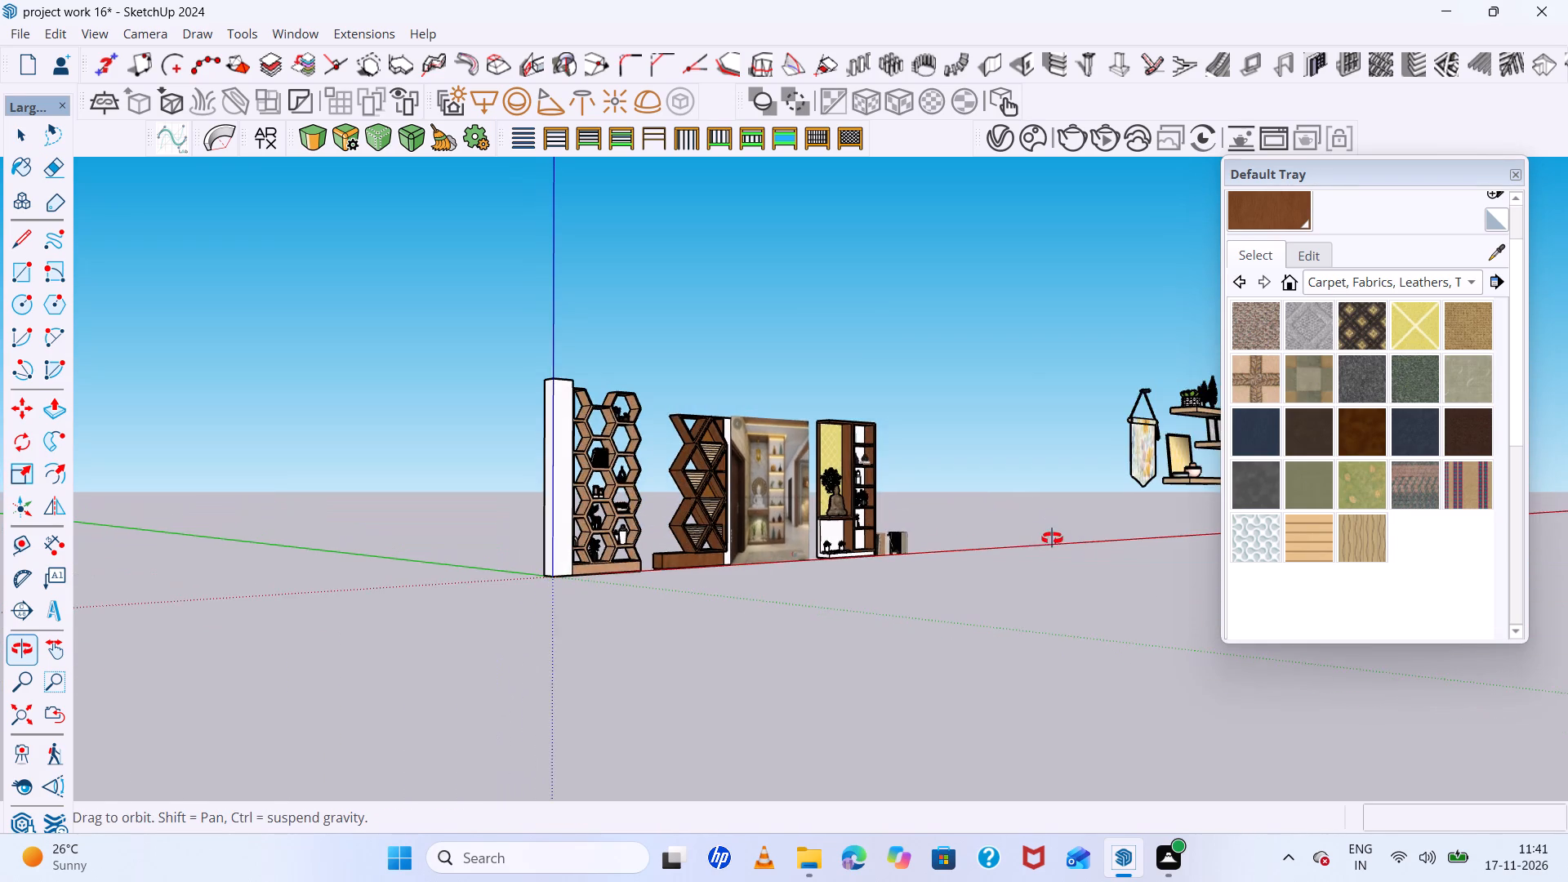
middle_drag(1052, 538, 882, 572)
scroll(686, 463, up, 9)
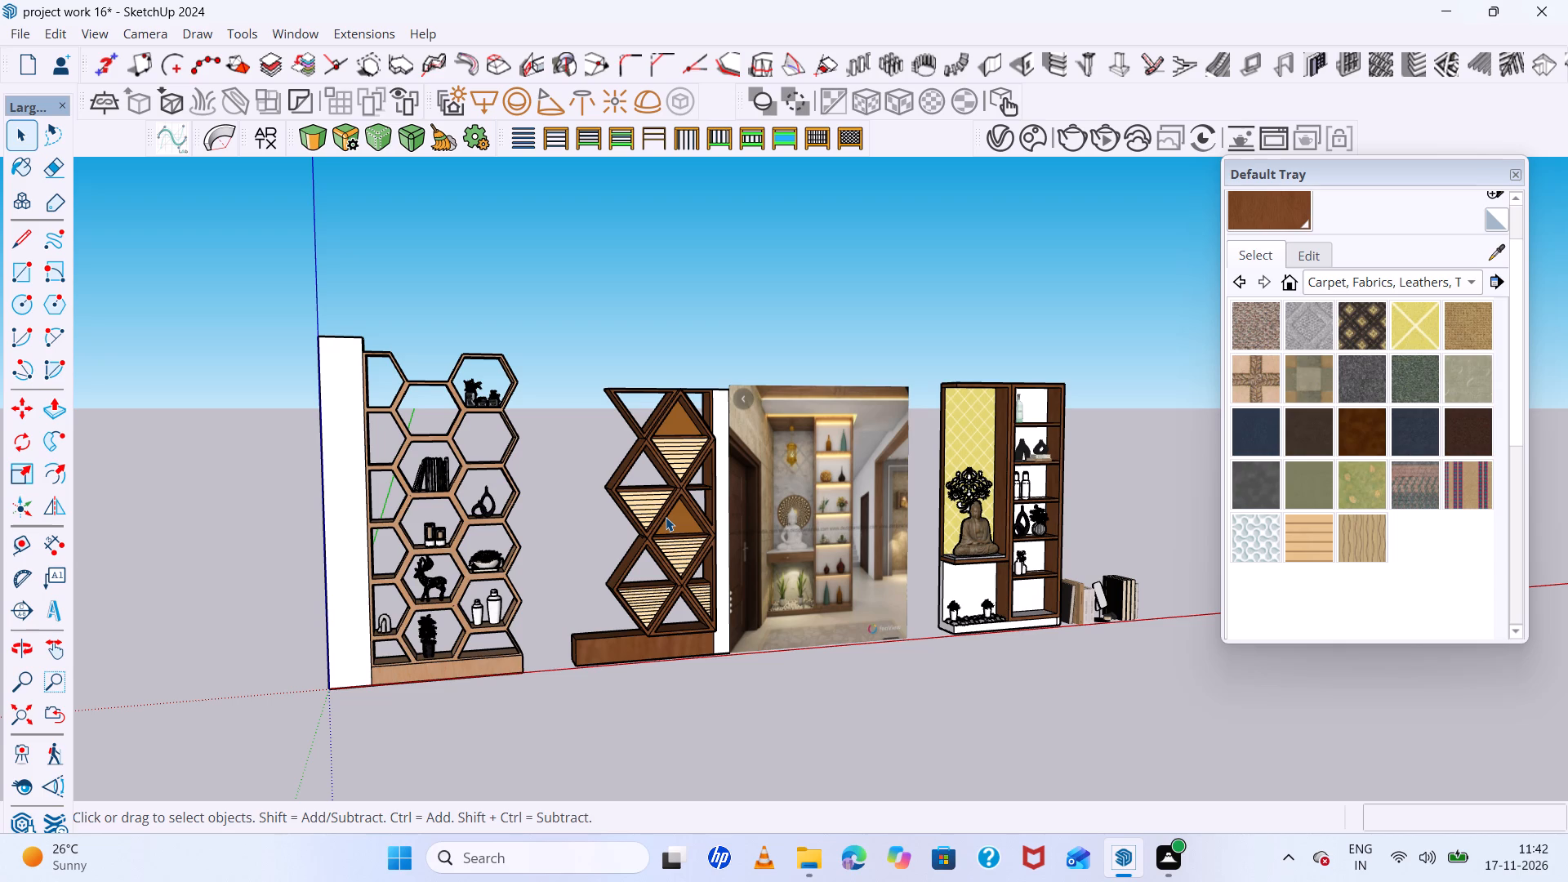
scroll(666, 517, down, 3)
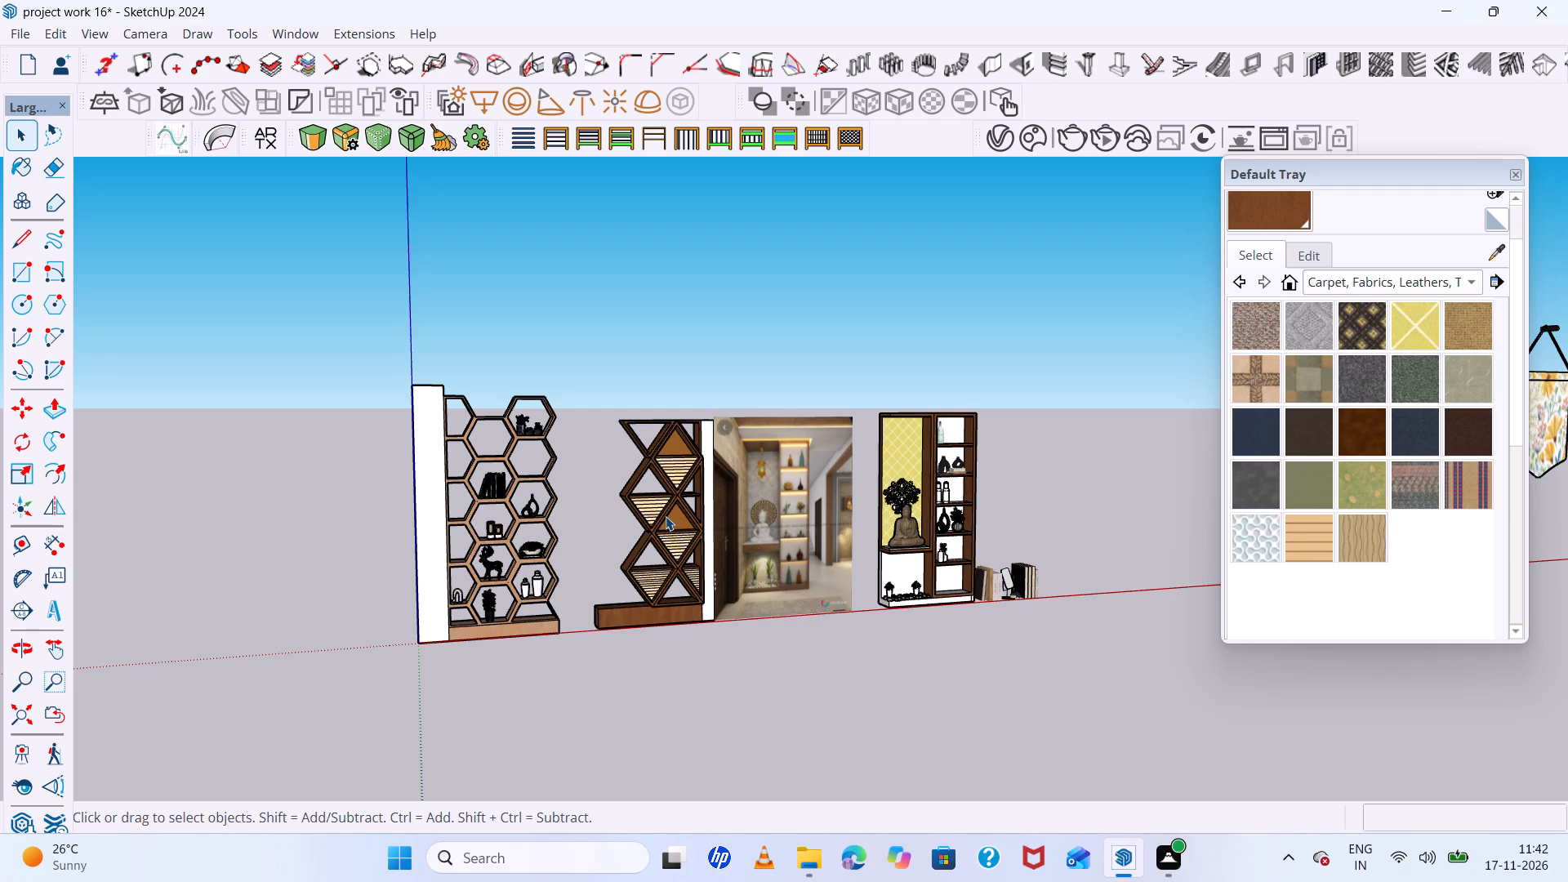
scroll(666, 516, down, 2)
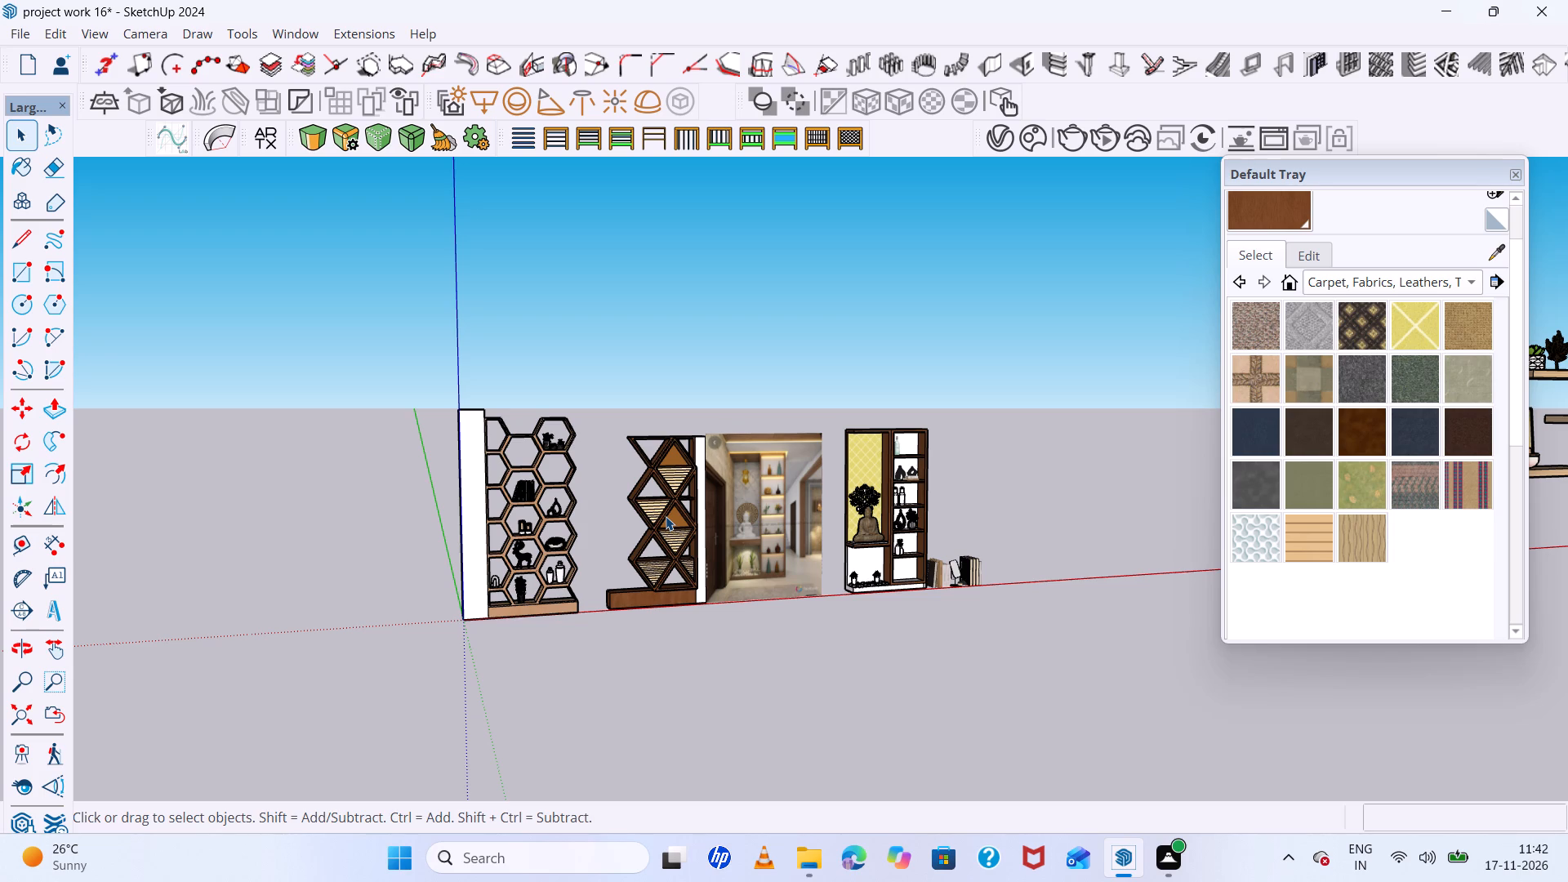
scroll(666, 516, down, 4)
scroll(666, 516, up, 16)
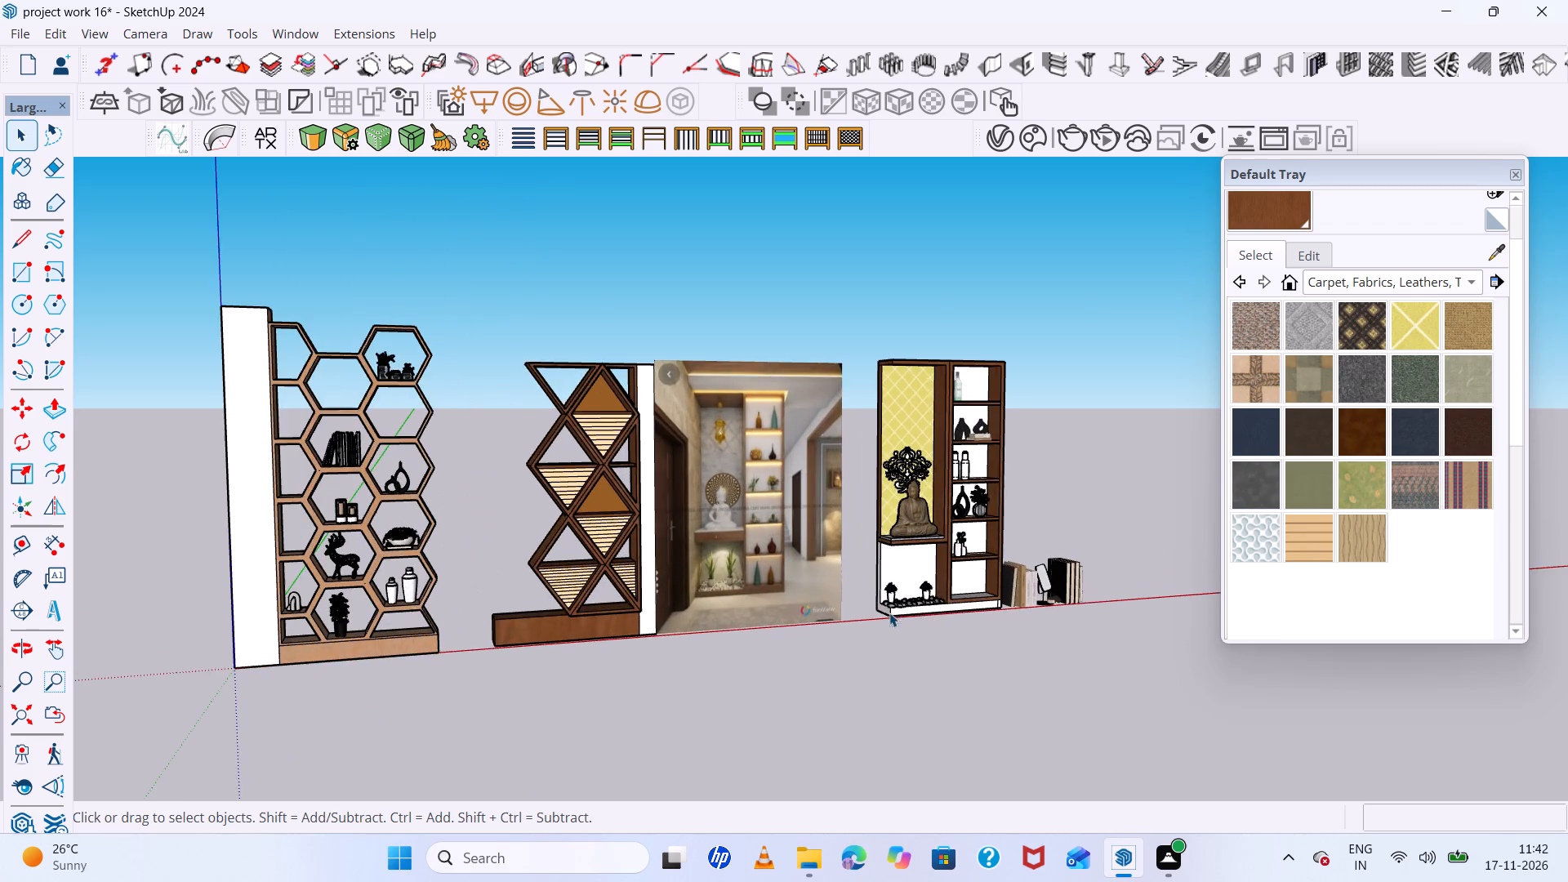
middle_drag(942, 626, 886, 559)
scroll(891, 563, up, 5)
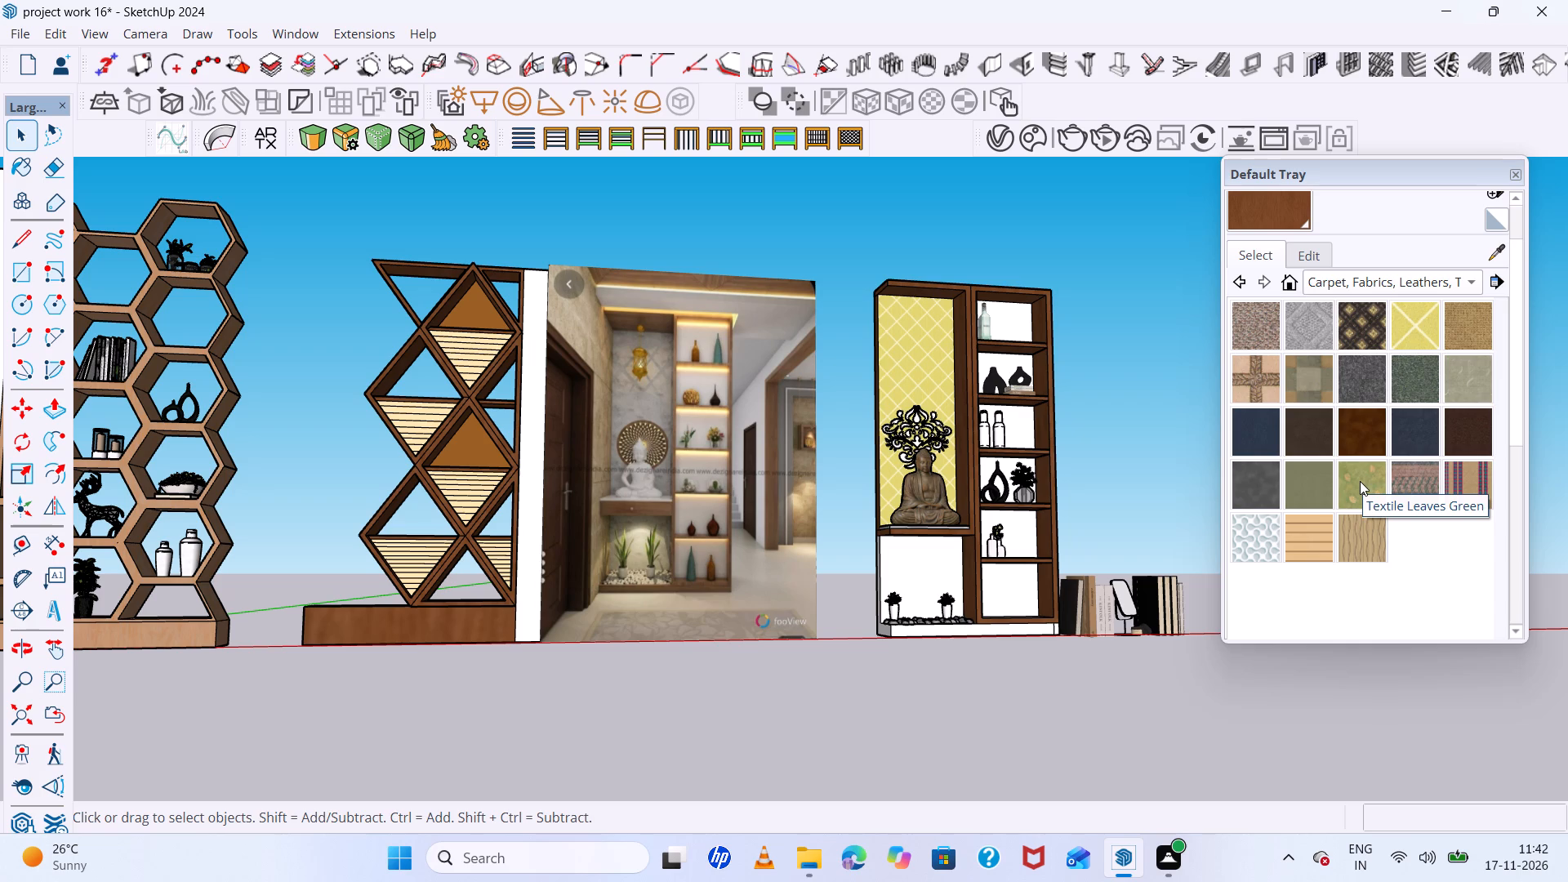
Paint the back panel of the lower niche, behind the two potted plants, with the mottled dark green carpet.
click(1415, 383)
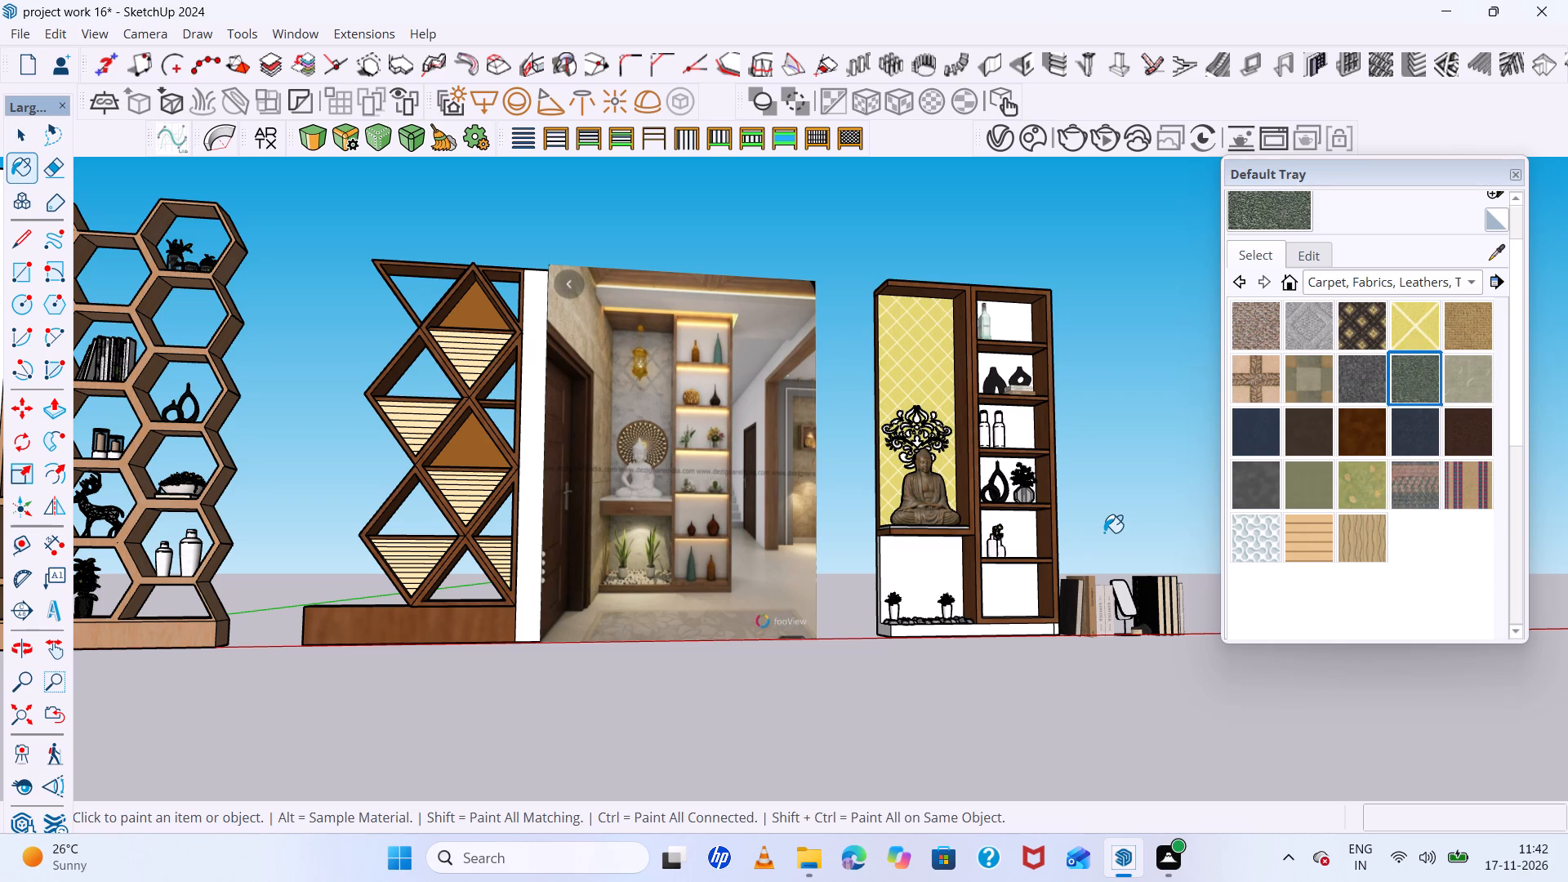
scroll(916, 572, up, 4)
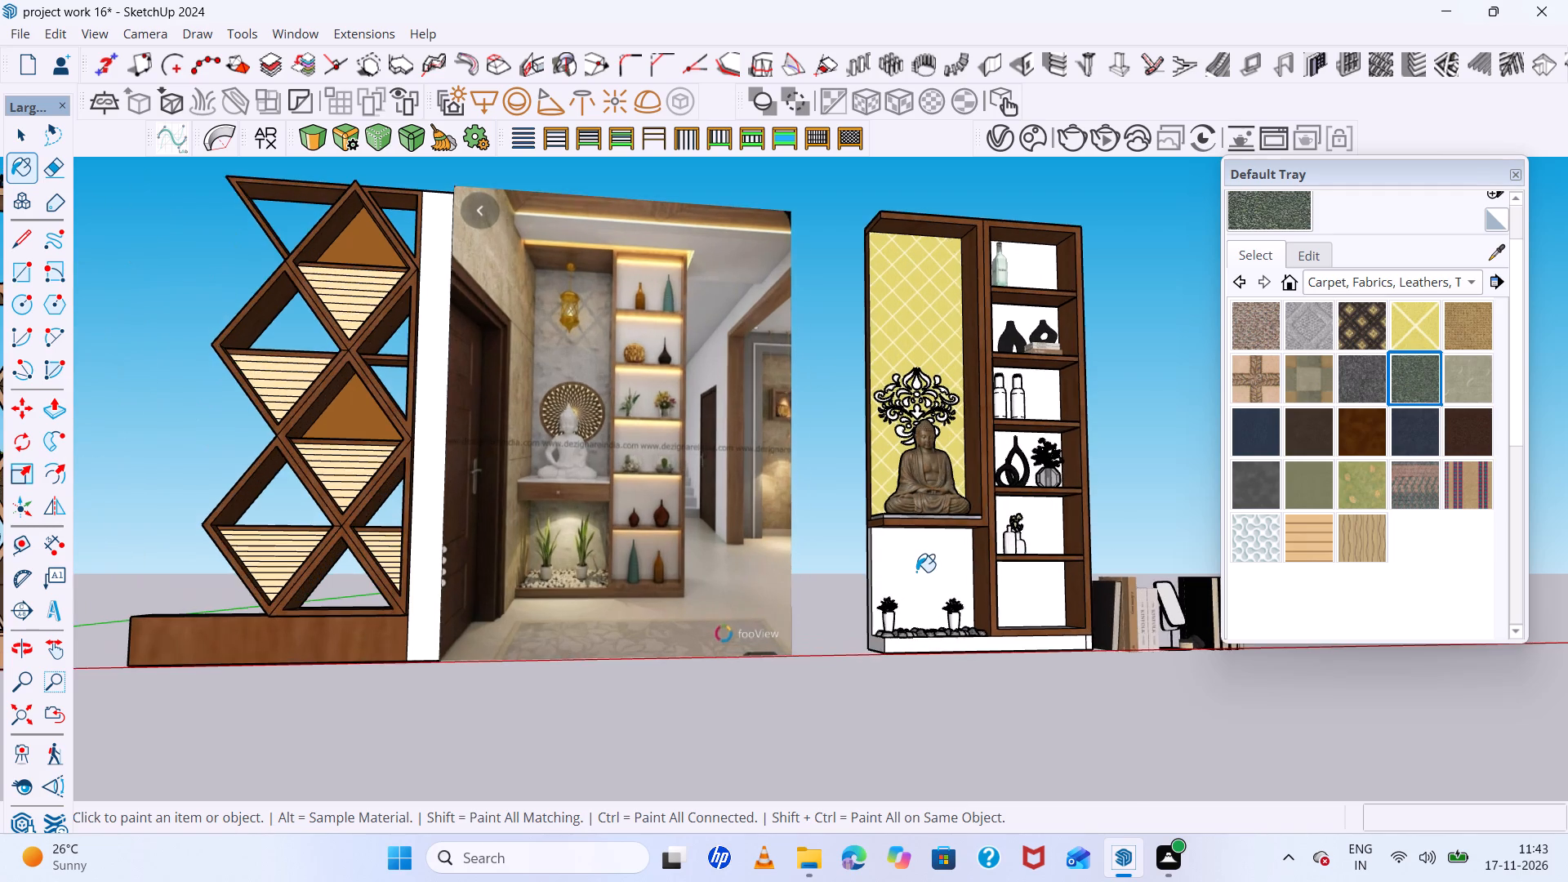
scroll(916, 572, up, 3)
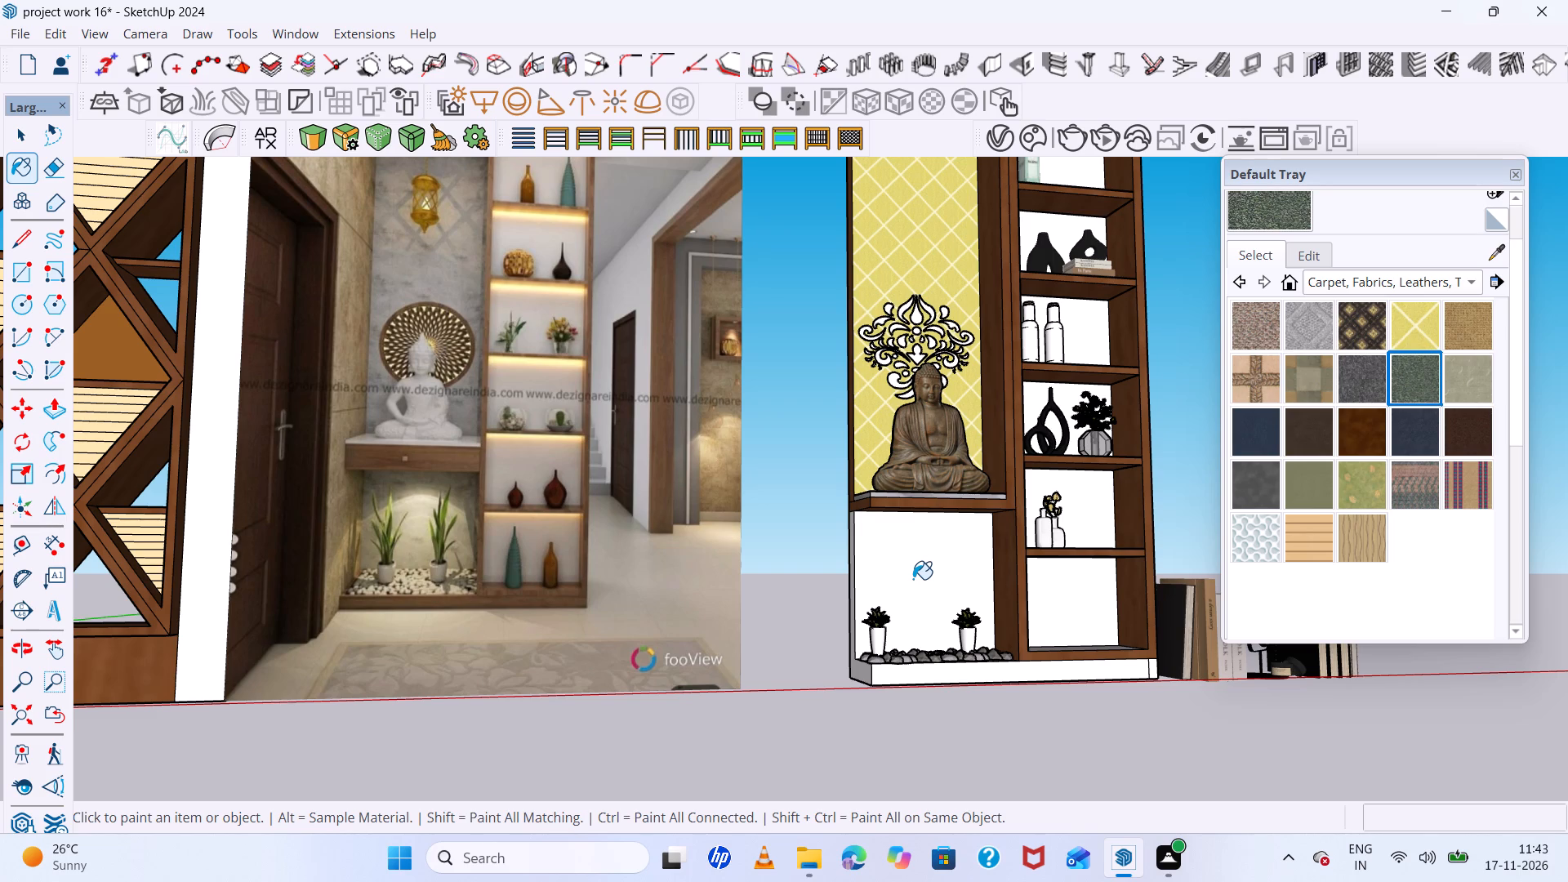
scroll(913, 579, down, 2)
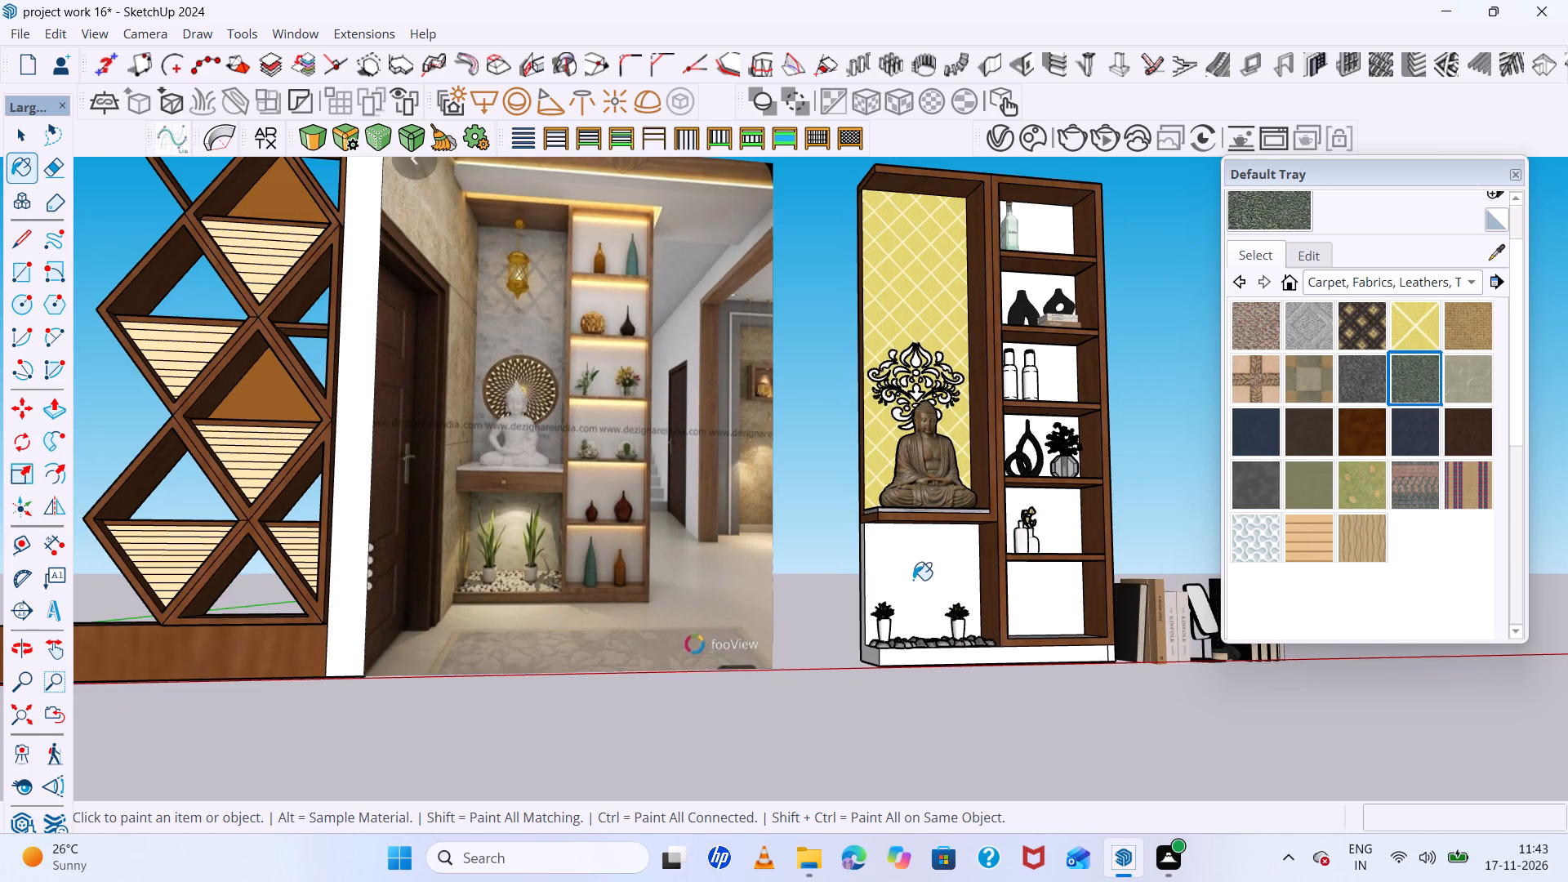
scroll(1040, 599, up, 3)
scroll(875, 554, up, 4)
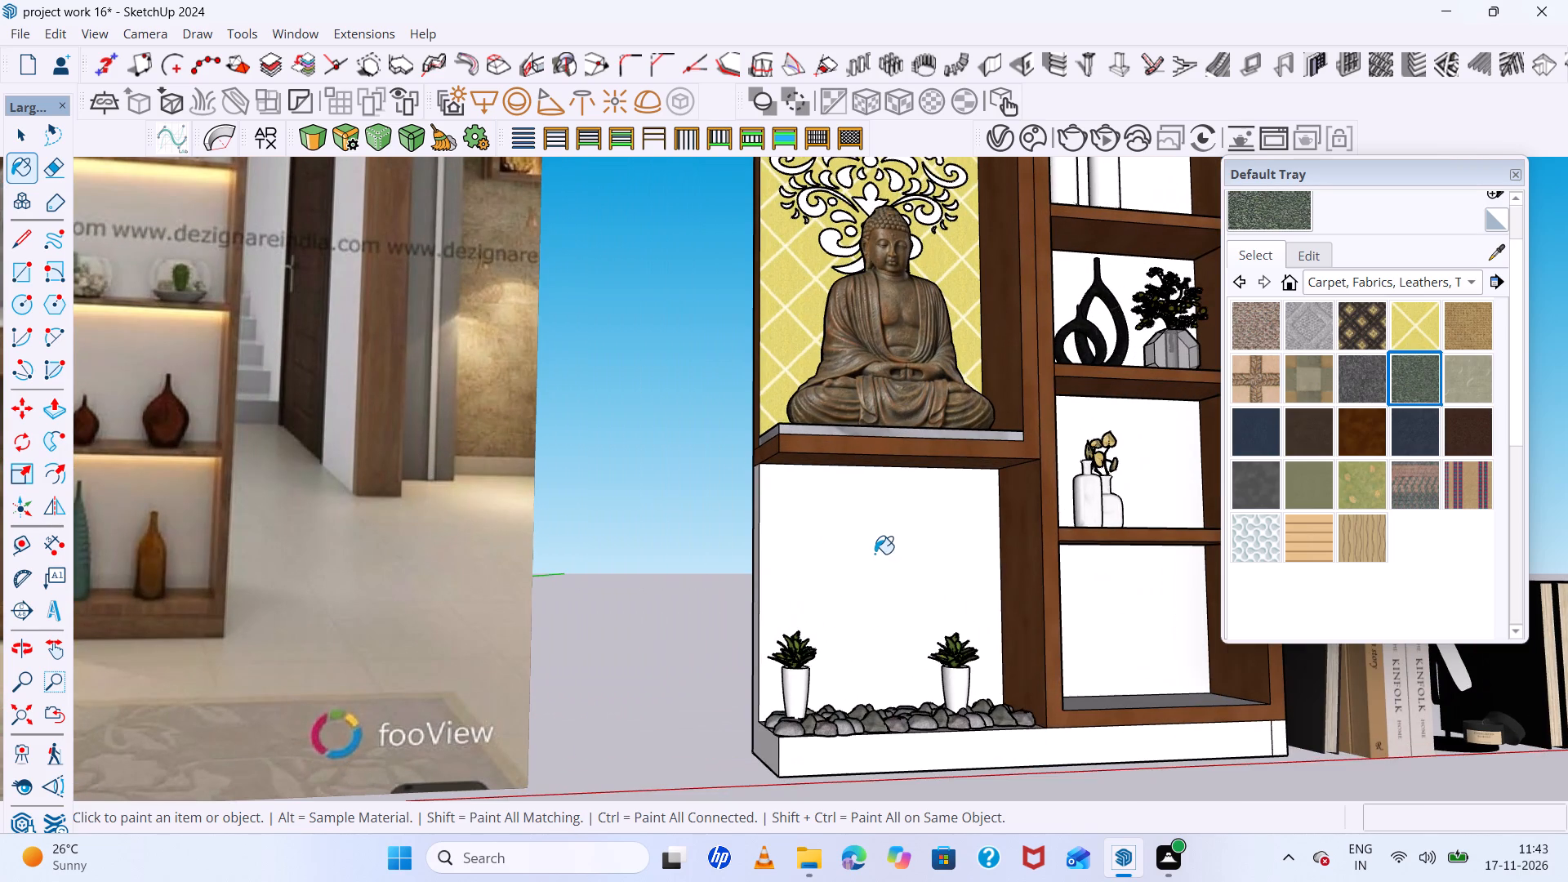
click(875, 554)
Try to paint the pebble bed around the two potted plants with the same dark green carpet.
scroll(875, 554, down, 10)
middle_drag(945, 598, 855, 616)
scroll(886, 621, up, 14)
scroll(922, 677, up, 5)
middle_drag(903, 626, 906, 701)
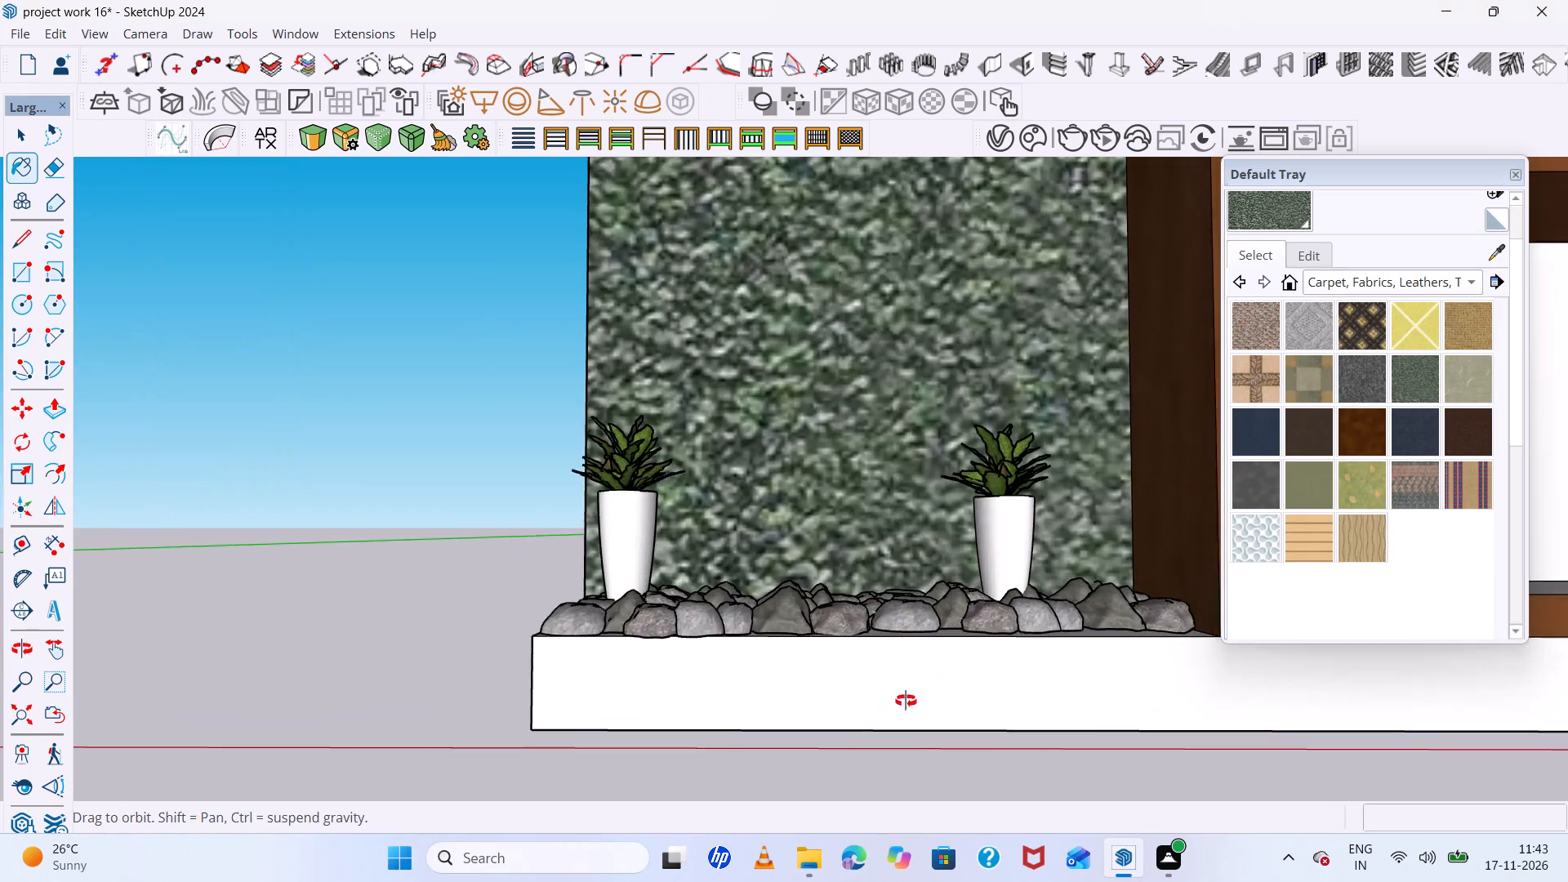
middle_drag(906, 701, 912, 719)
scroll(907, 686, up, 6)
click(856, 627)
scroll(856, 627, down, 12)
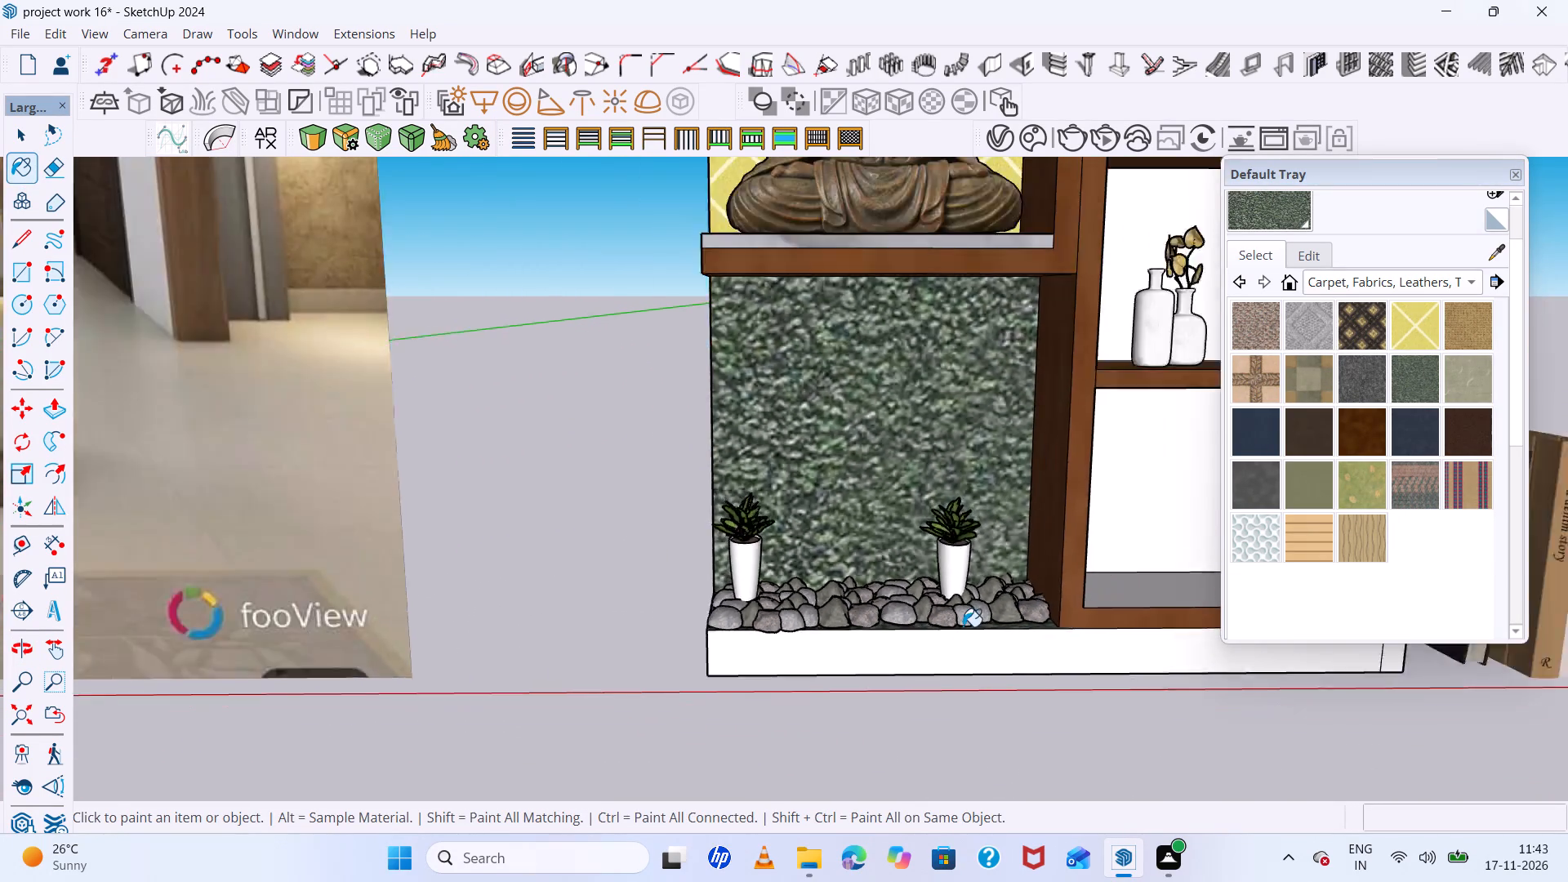
Compare the dark green panel under the Buddha ledge with the matching niche in the reference image.
scroll(963, 626, down, 6)
middle_drag(966, 632, 947, 457)
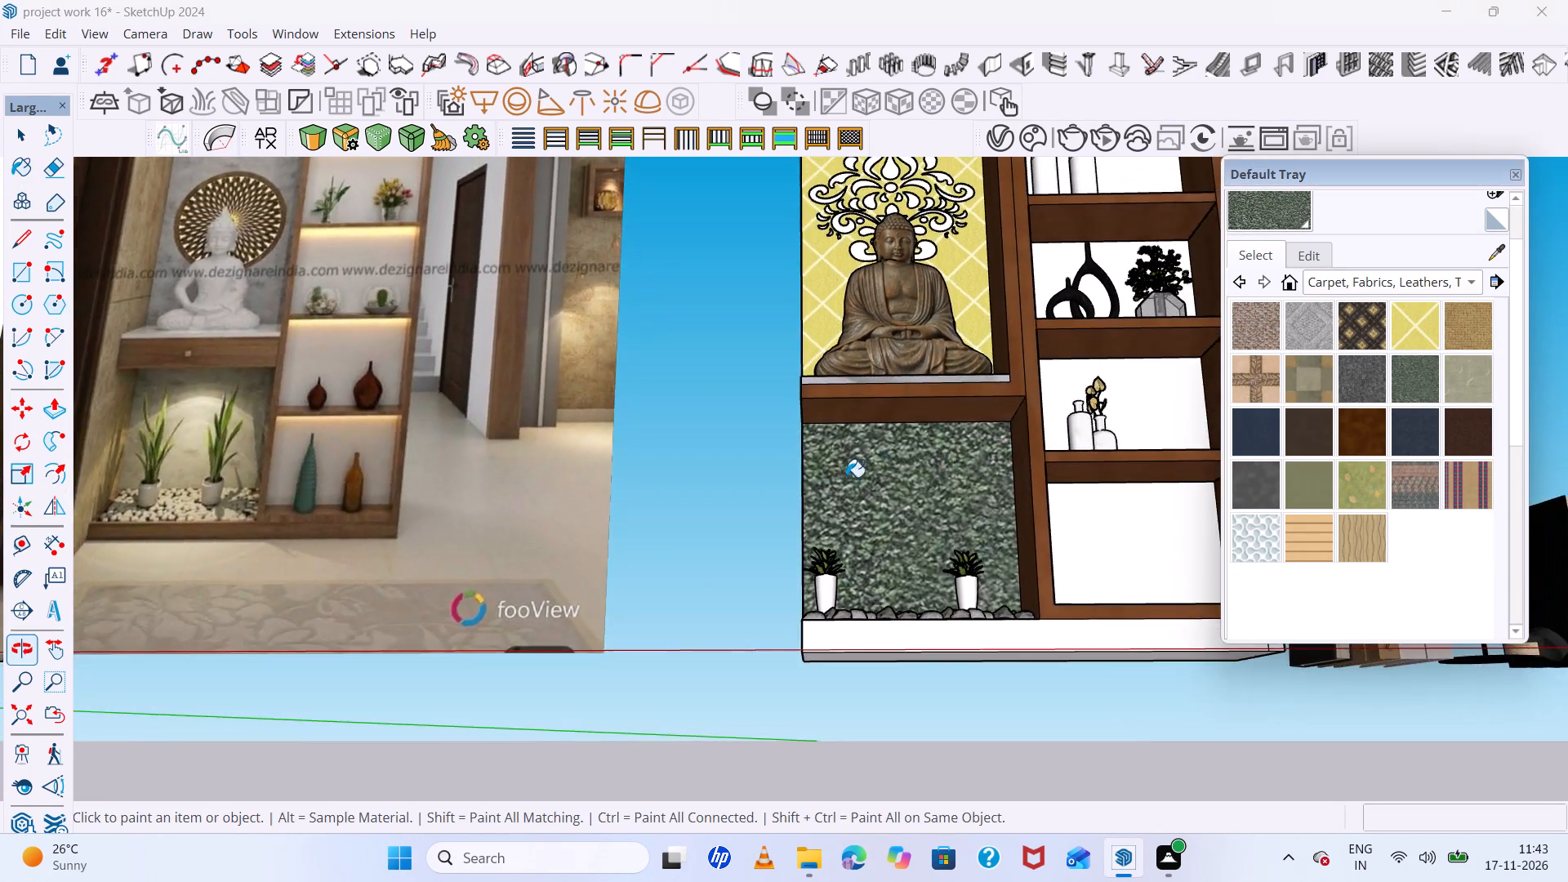
scroll(820, 483, down, 12)
scroll(880, 492, up, 5)
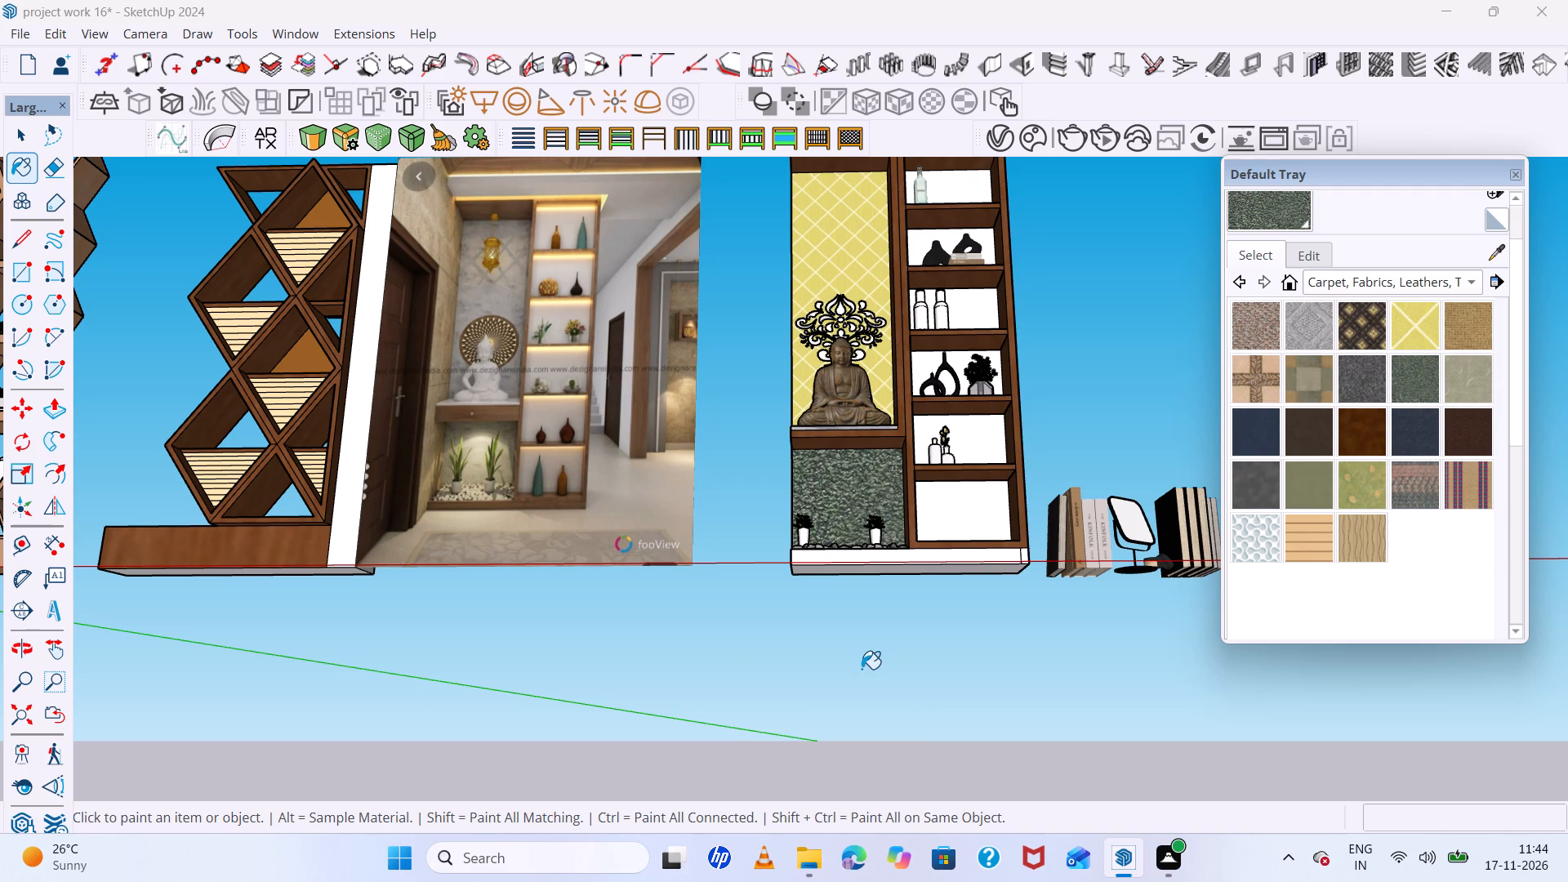
scroll(862, 669, down, 4)
middle_drag(862, 669, 862, 665)
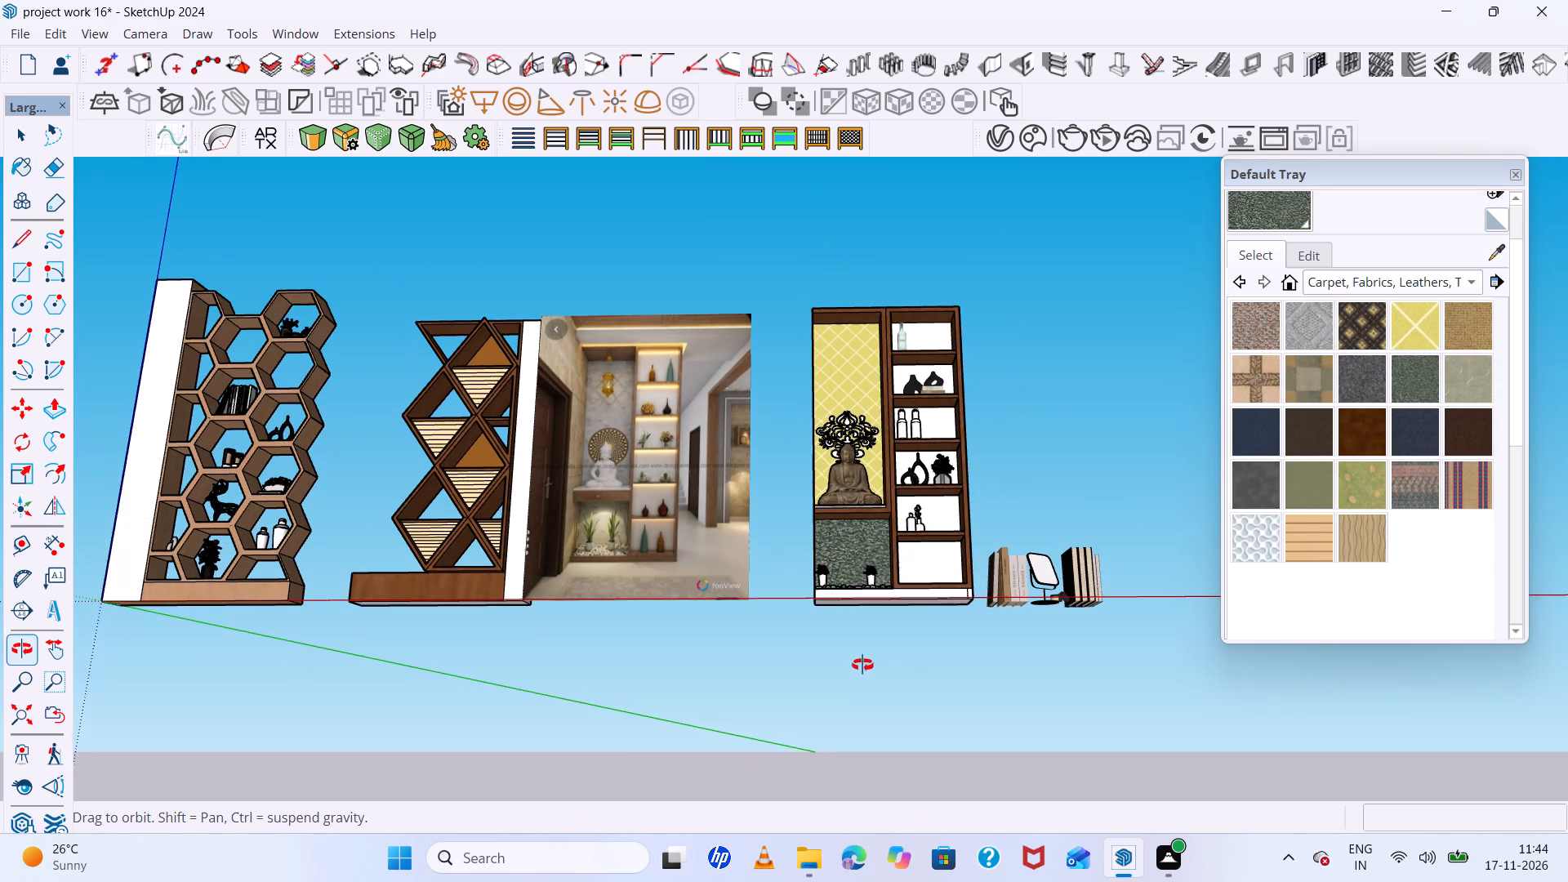
middle_drag(862, 665, 860, 648)
scroll(860, 648, up, 7)
scroll(860, 648, down, 7)
middle_drag(860, 648, 866, 797)
scroll(1037, 461, up, 8)
scroll(1048, 464, down, 1)
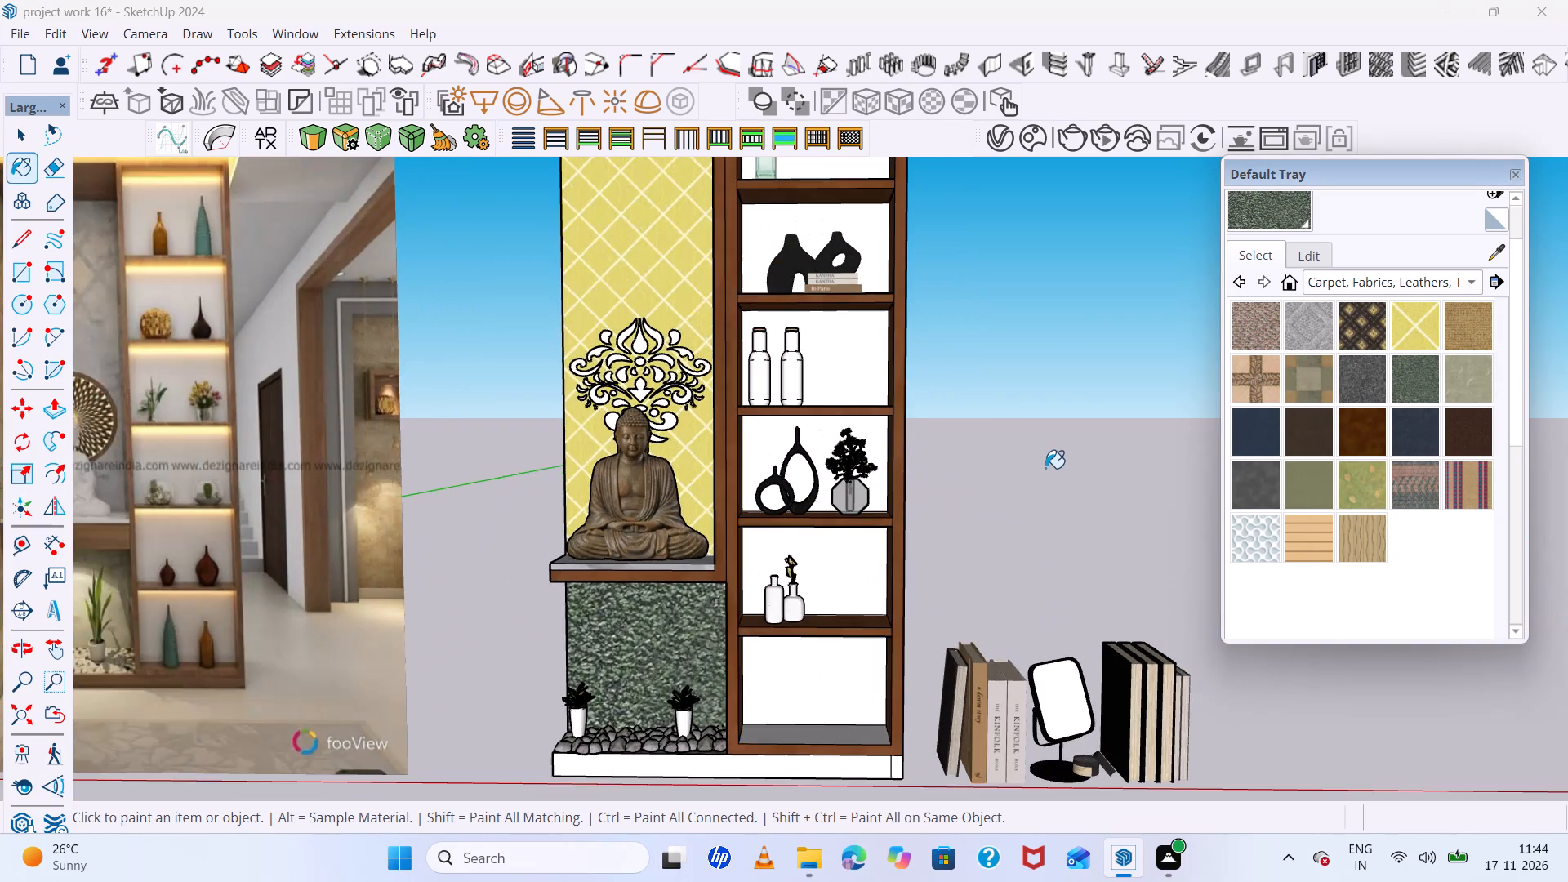
Repaint the lower niche's back panel, behind the two potted plants, with the light grey-green textile material.
click(1464, 367)
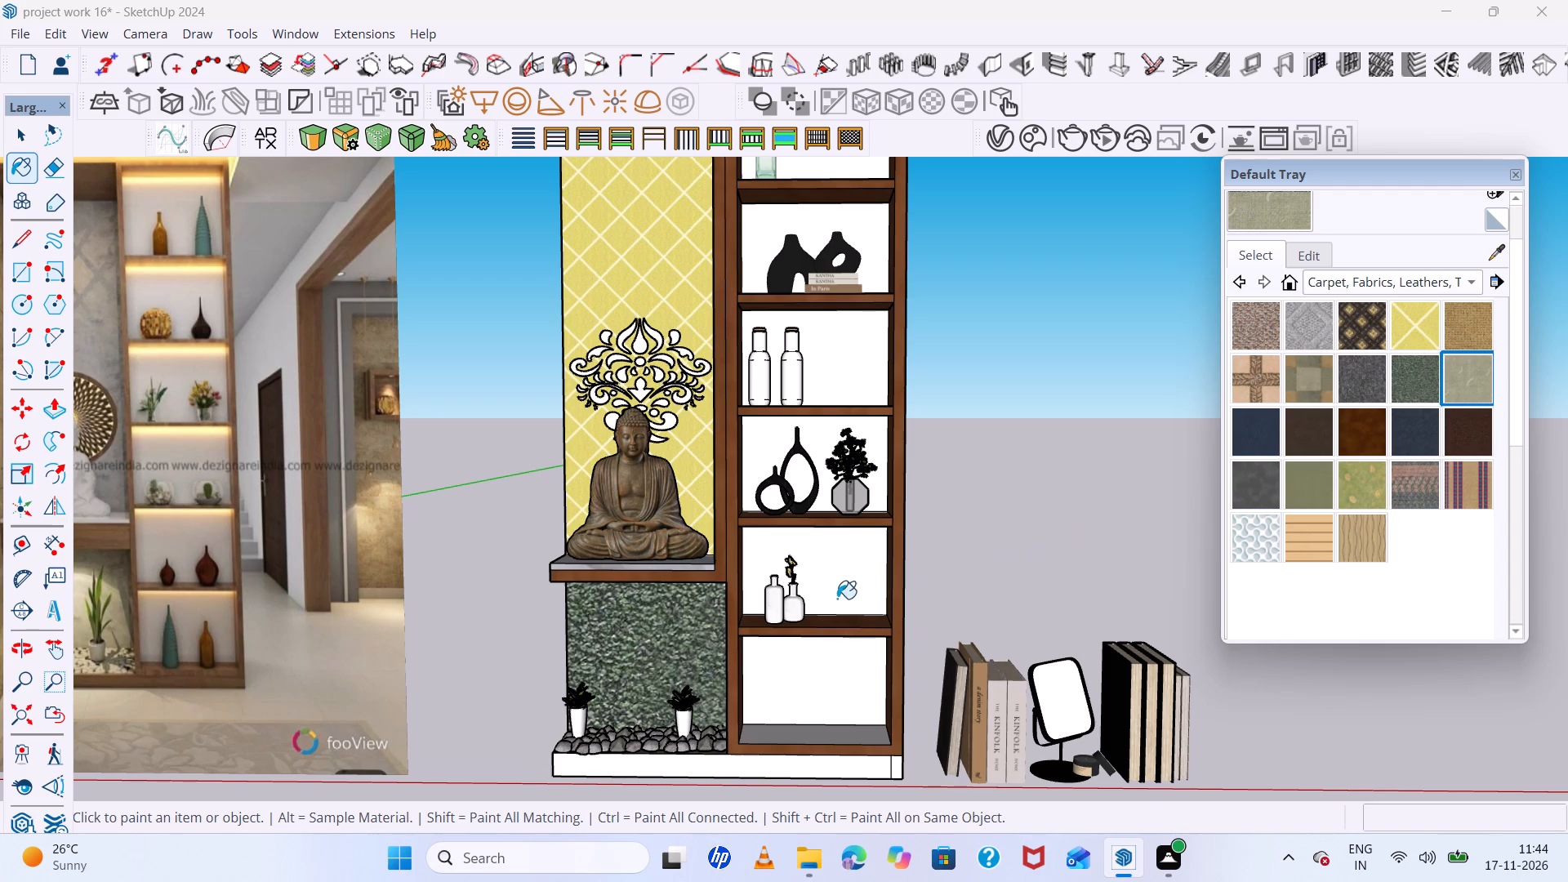
scroll(613, 631, up, 4)
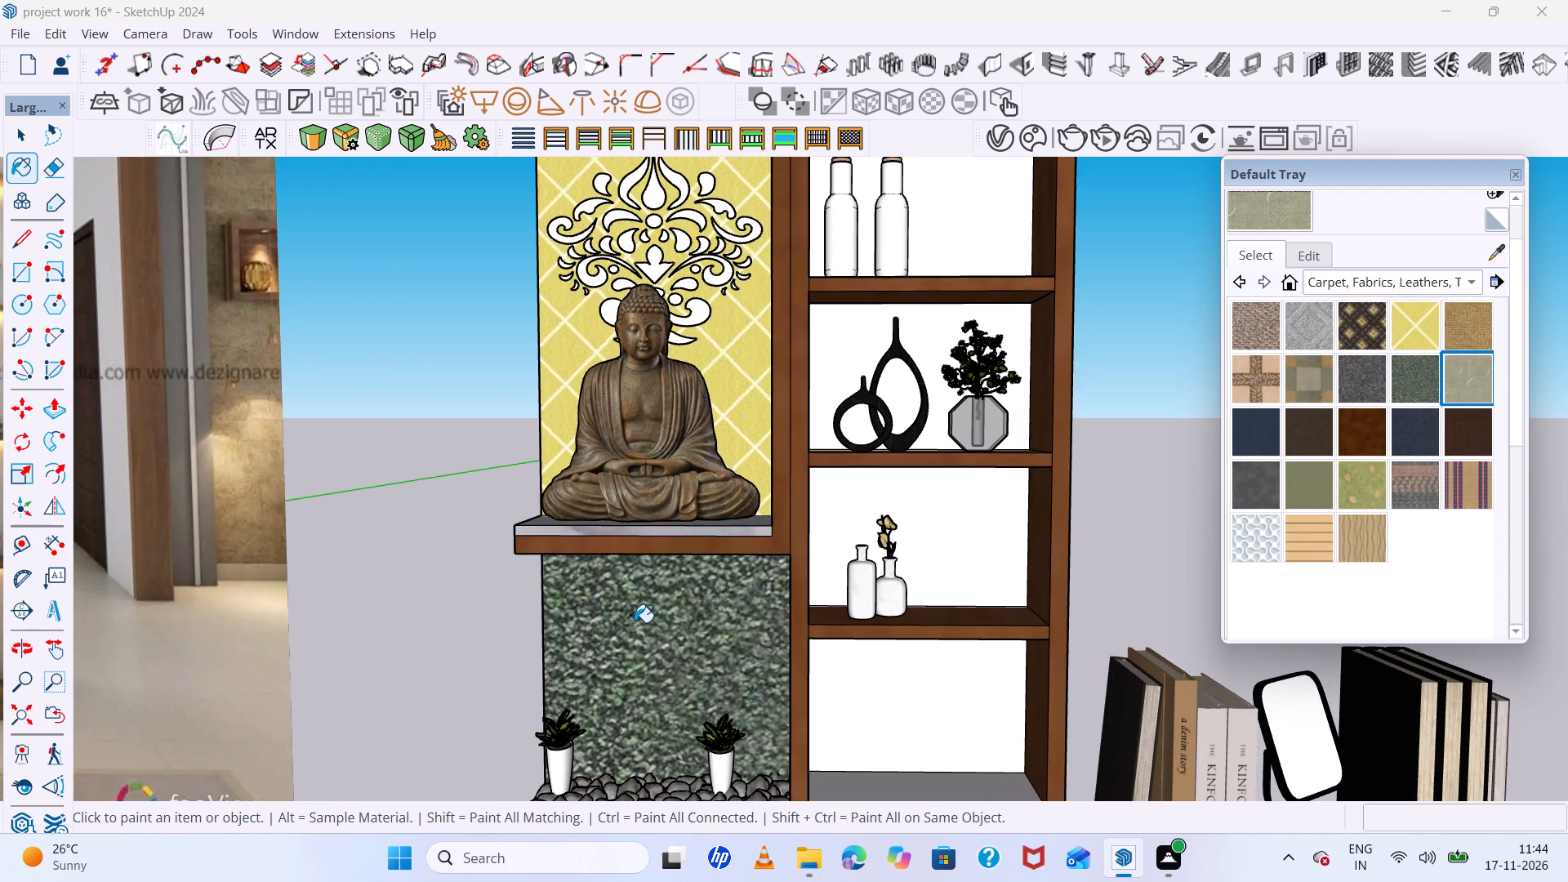
click(635, 622)
scroll(743, 622, down, 5)
middle_drag(743, 622, 750, 590)
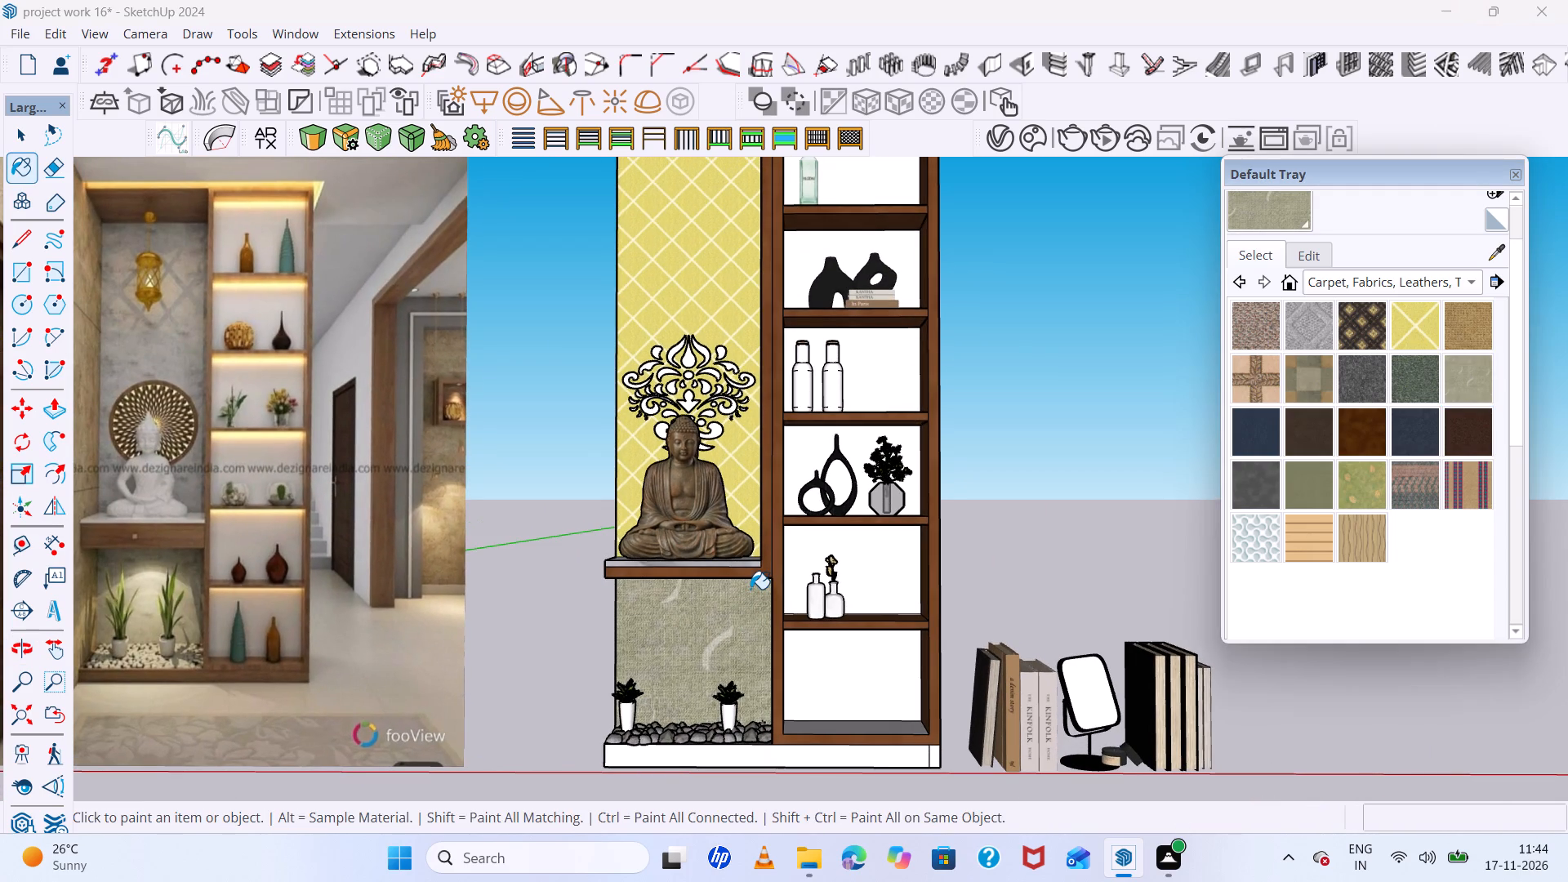
key(space)
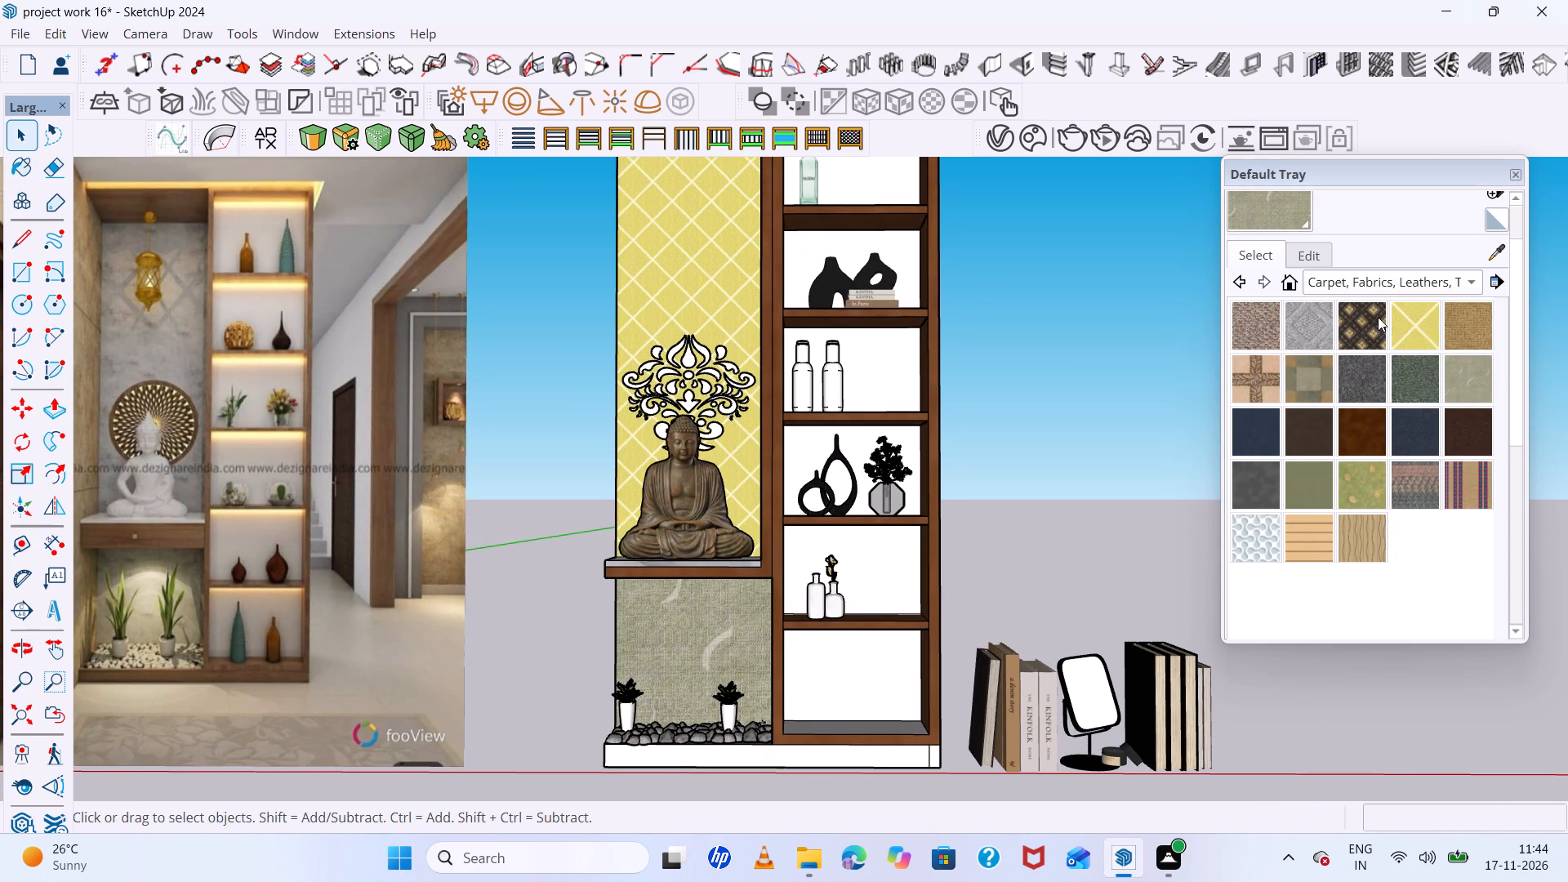
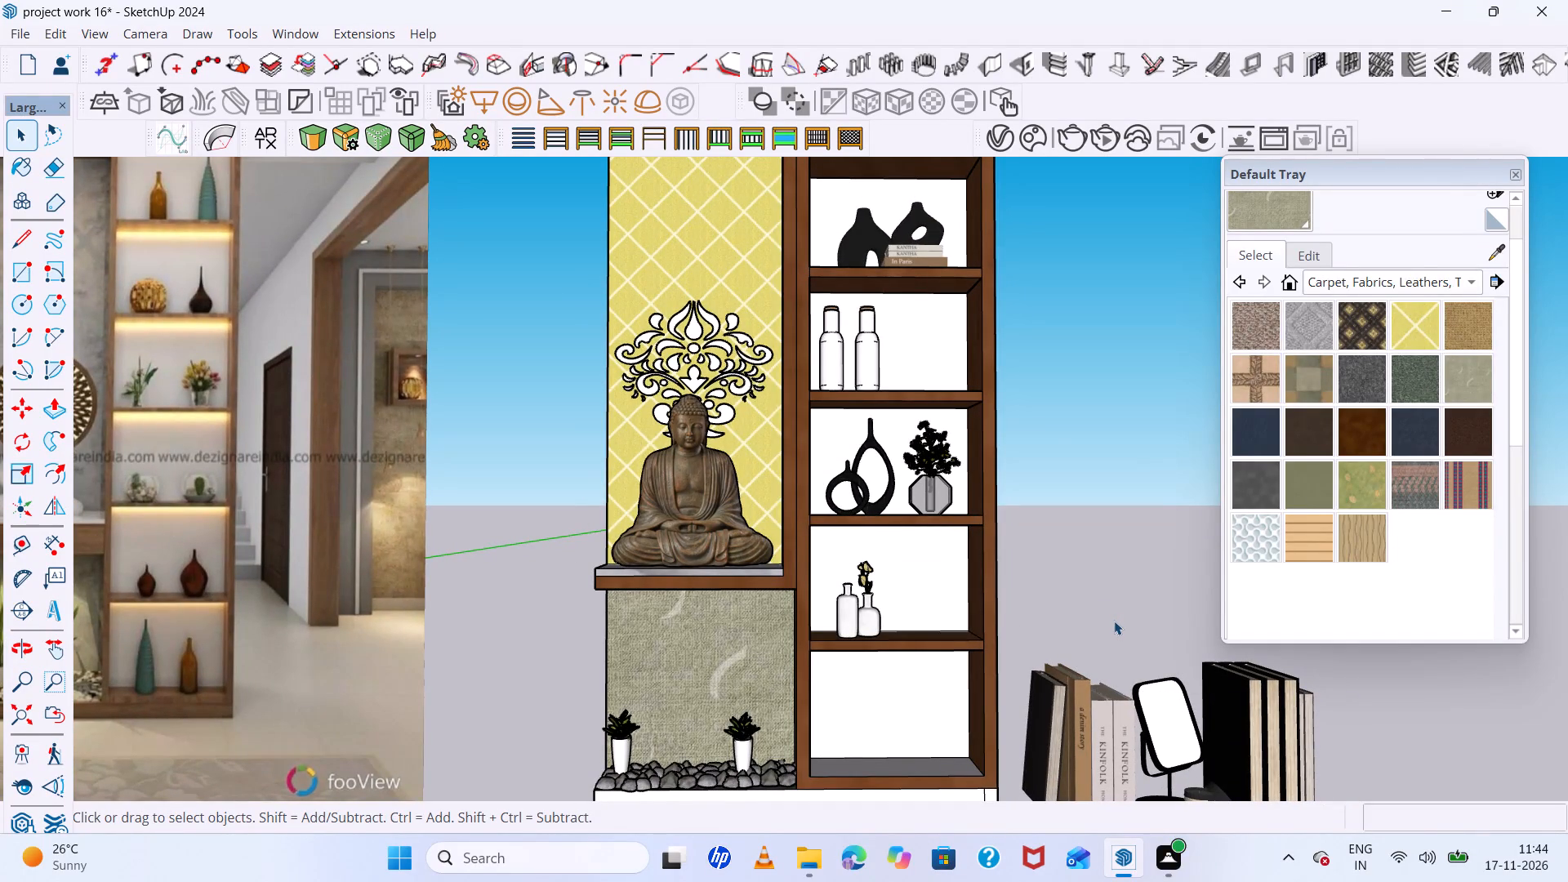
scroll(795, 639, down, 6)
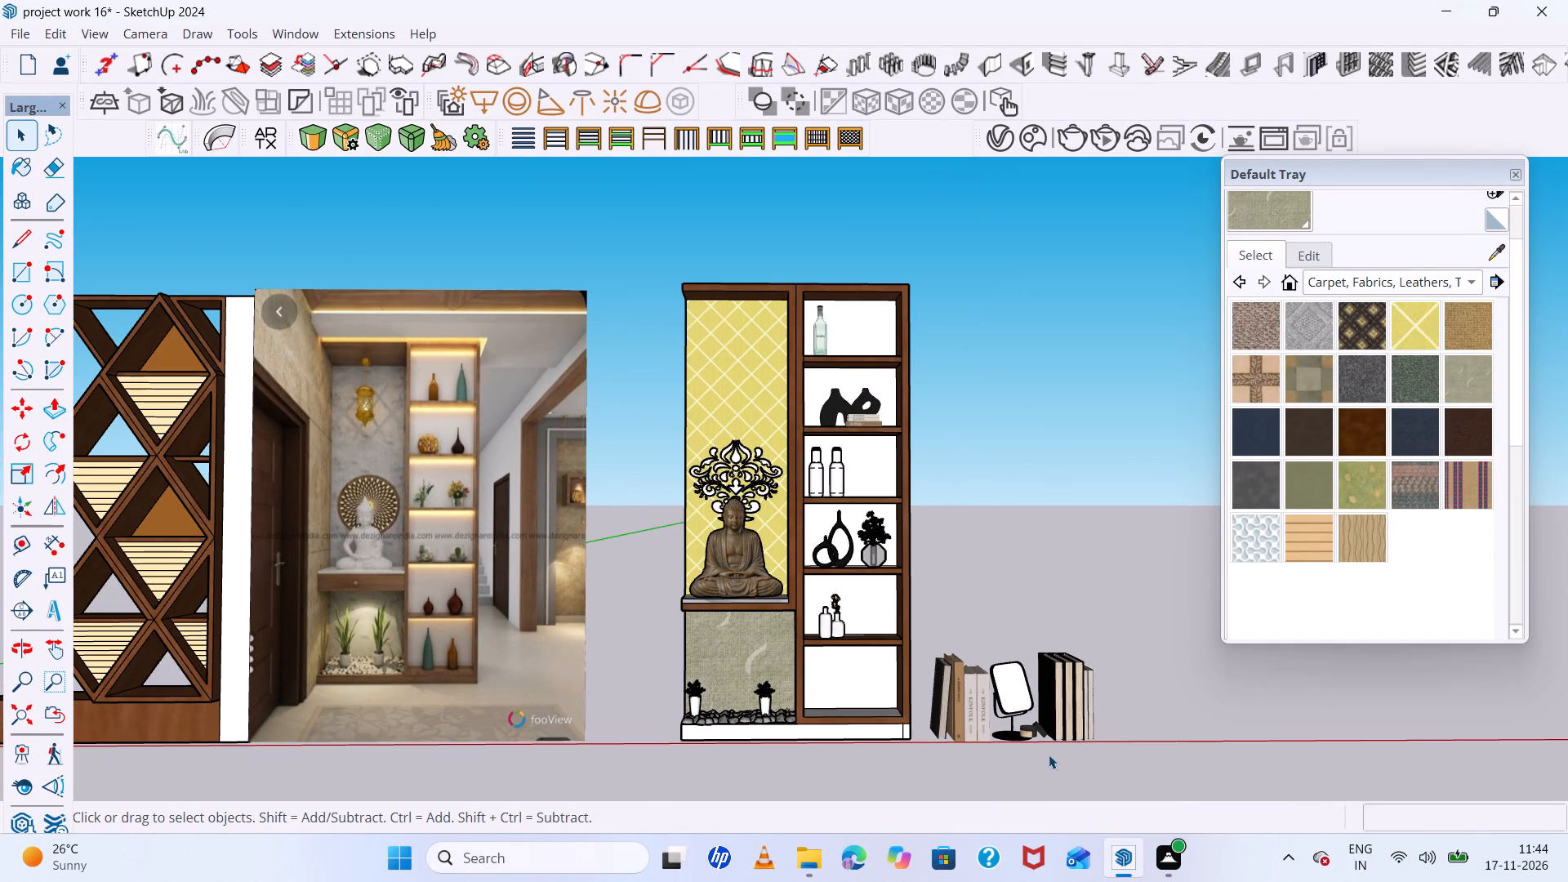
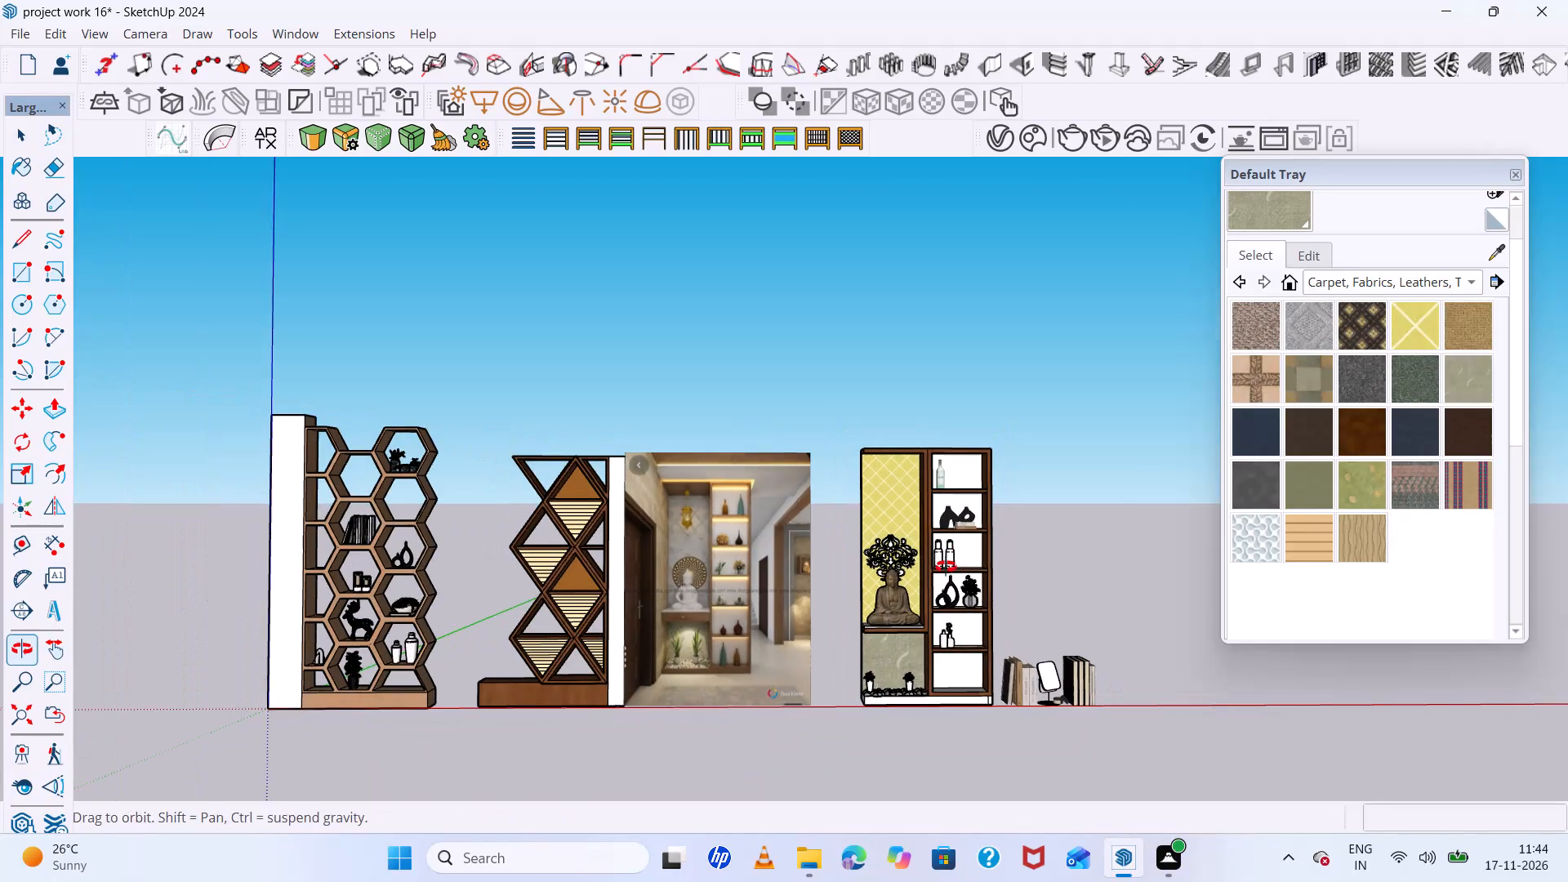
Examine the furnished shelving unit from several angles and compare its niches, shelves and decor with the reference image.
scroll(965, 568, up, 5)
scroll(965, 568, down, 4)
middle_drag(956, 561, 1004, 576)
scroll(1004, 576, up, 4)
scroll(1004, 576, down, 4)
middle_drag(1004, 576, 995, 541)
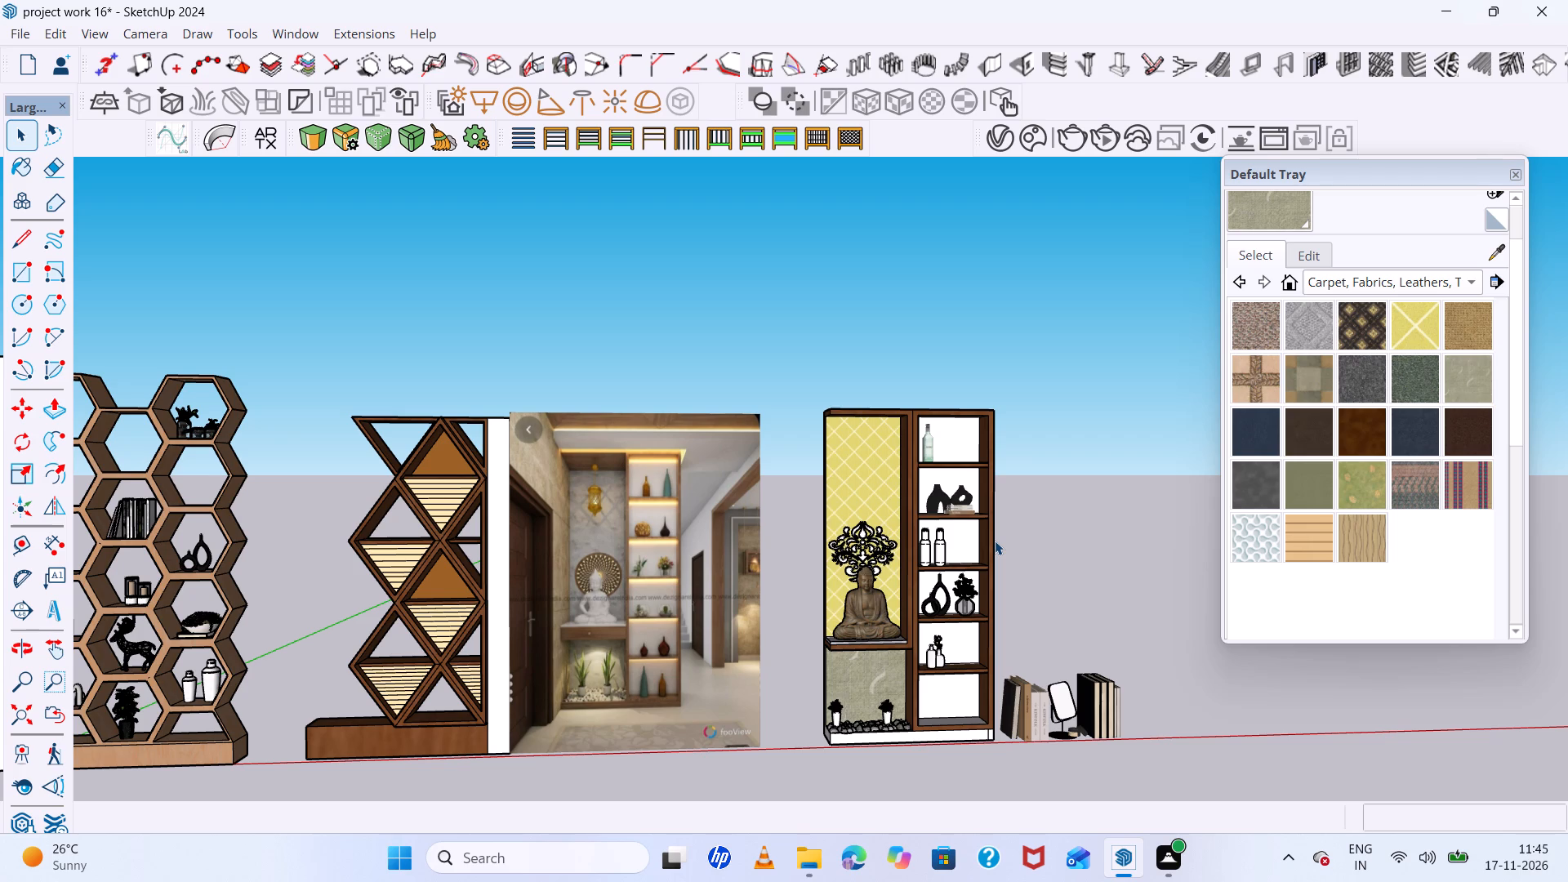
scroll(995, 541, down, 1)
scroll(995, 541, up, 4)
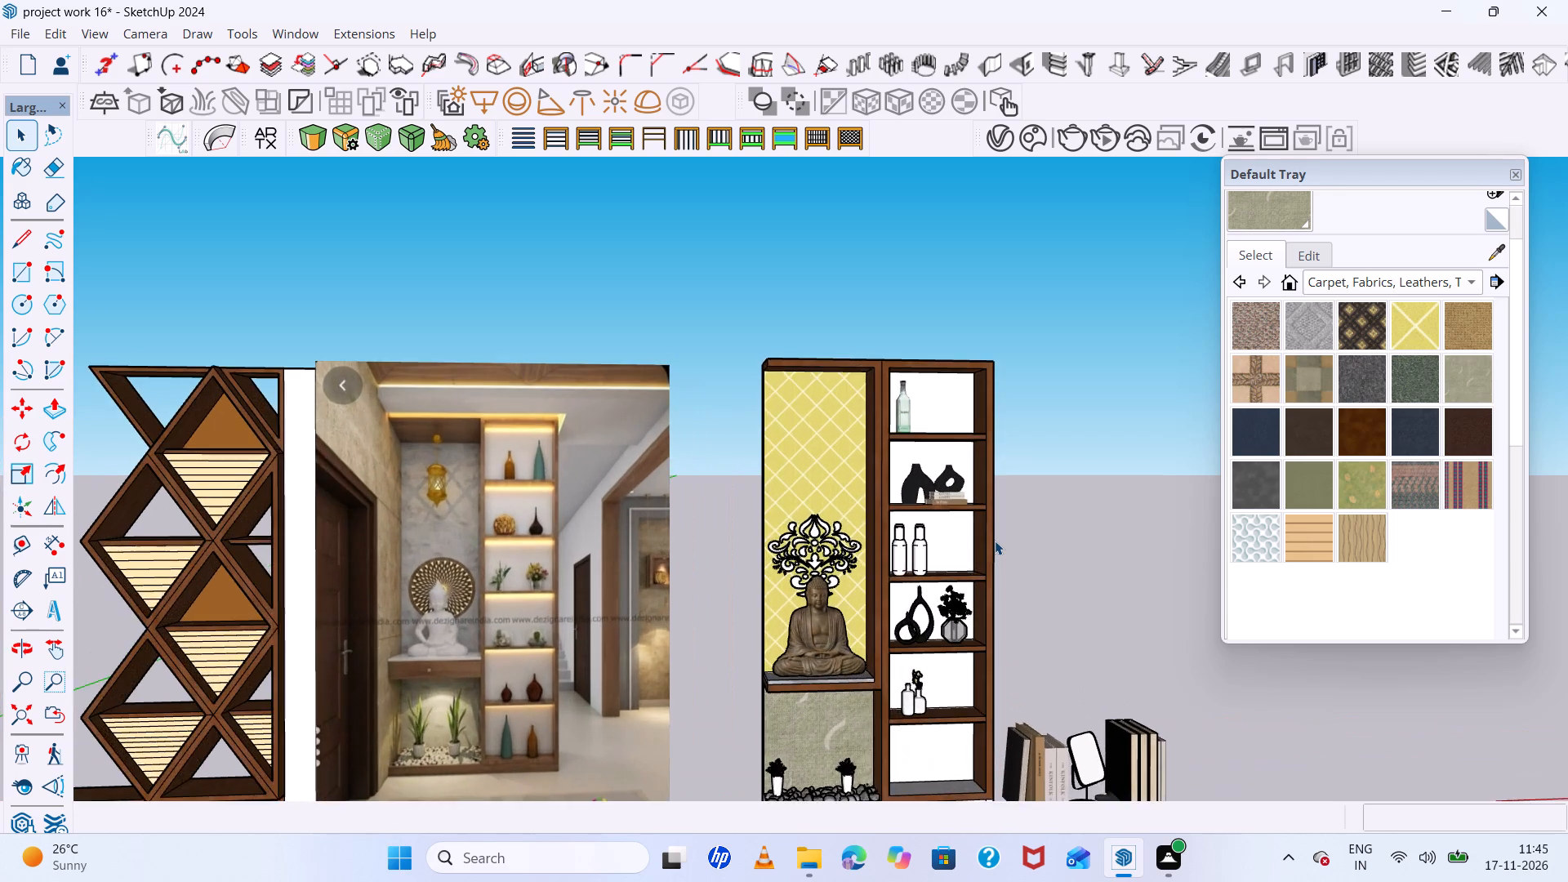
scroll(995, 541, down, 2)
middle_drag(995, 541, 985, 505)
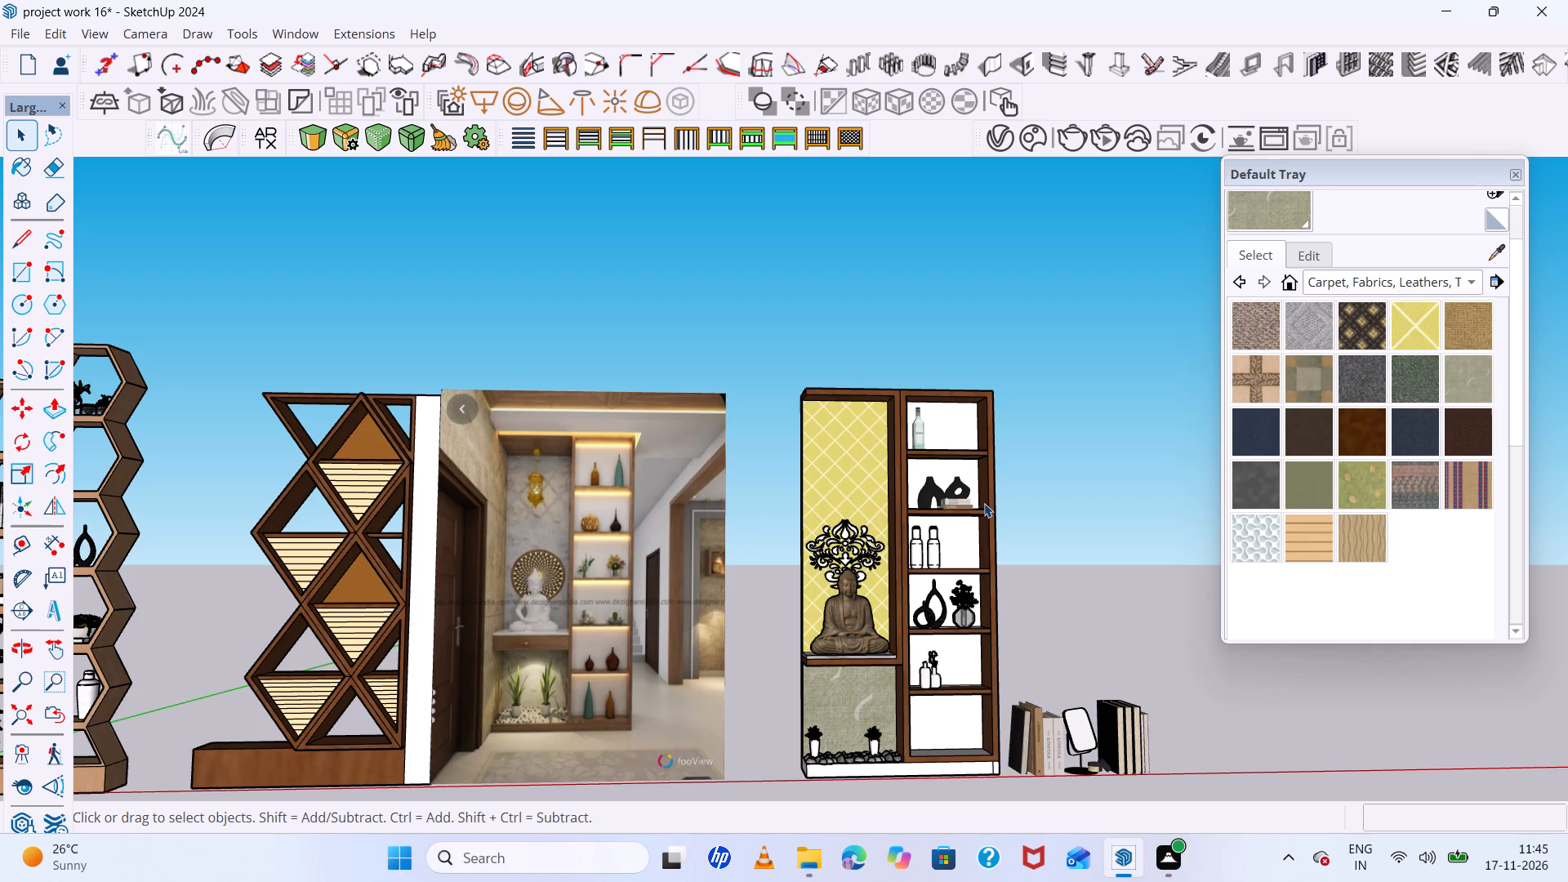
scroll(984, 503, up, 4)
scroll(984, 503, down, 3)
middle_drag(984, 503, 978, 451)
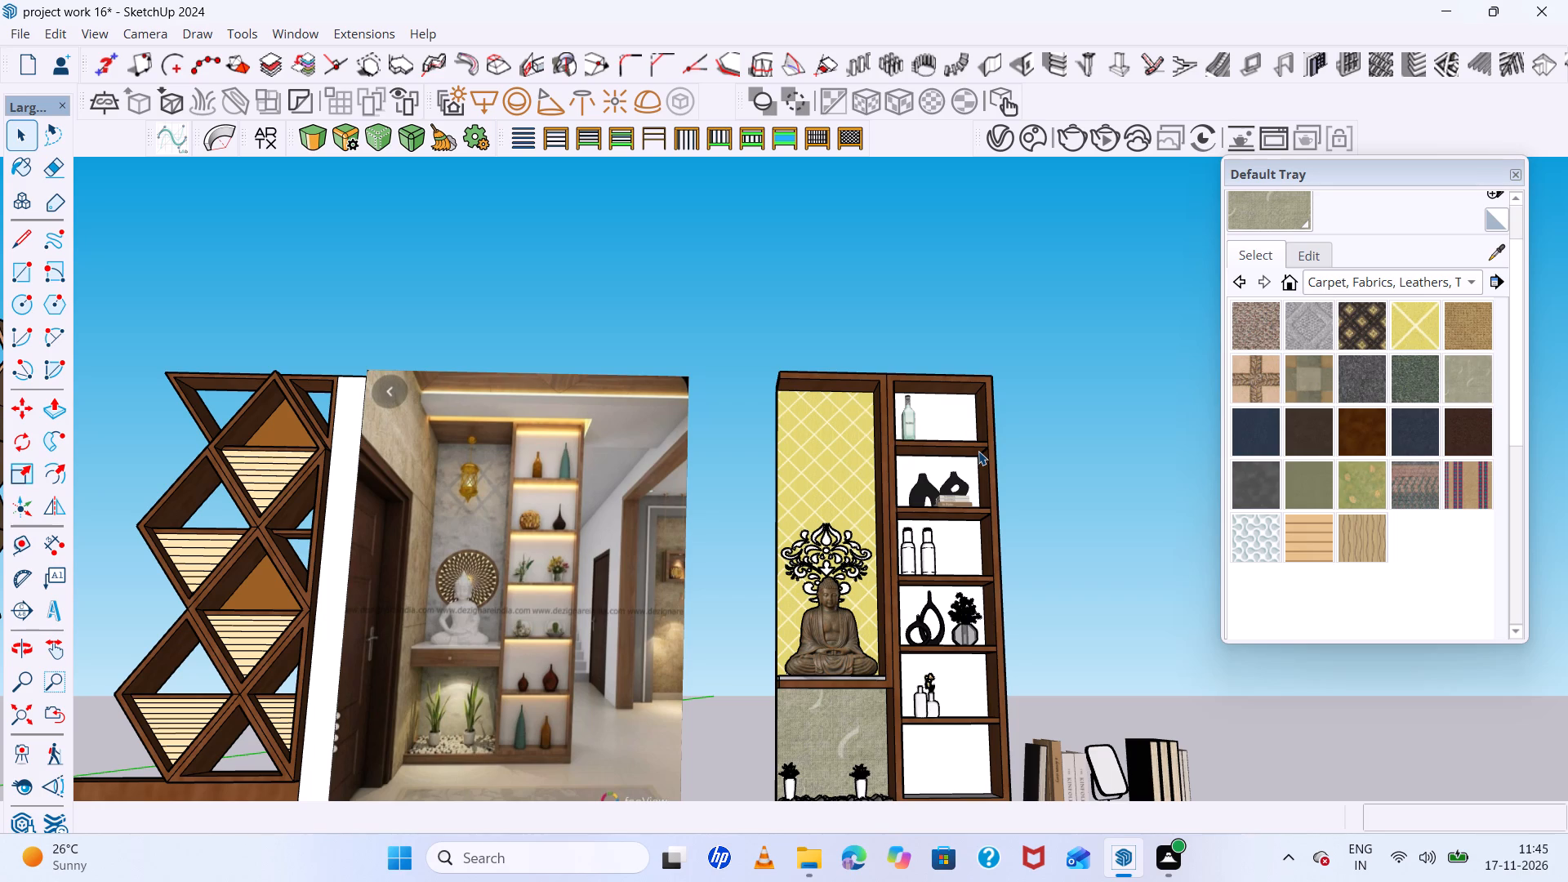
scroll(978, 451, up, 5)
scroll(978, 451, down, 4)
middle_drag(978, 451, 973, 429)
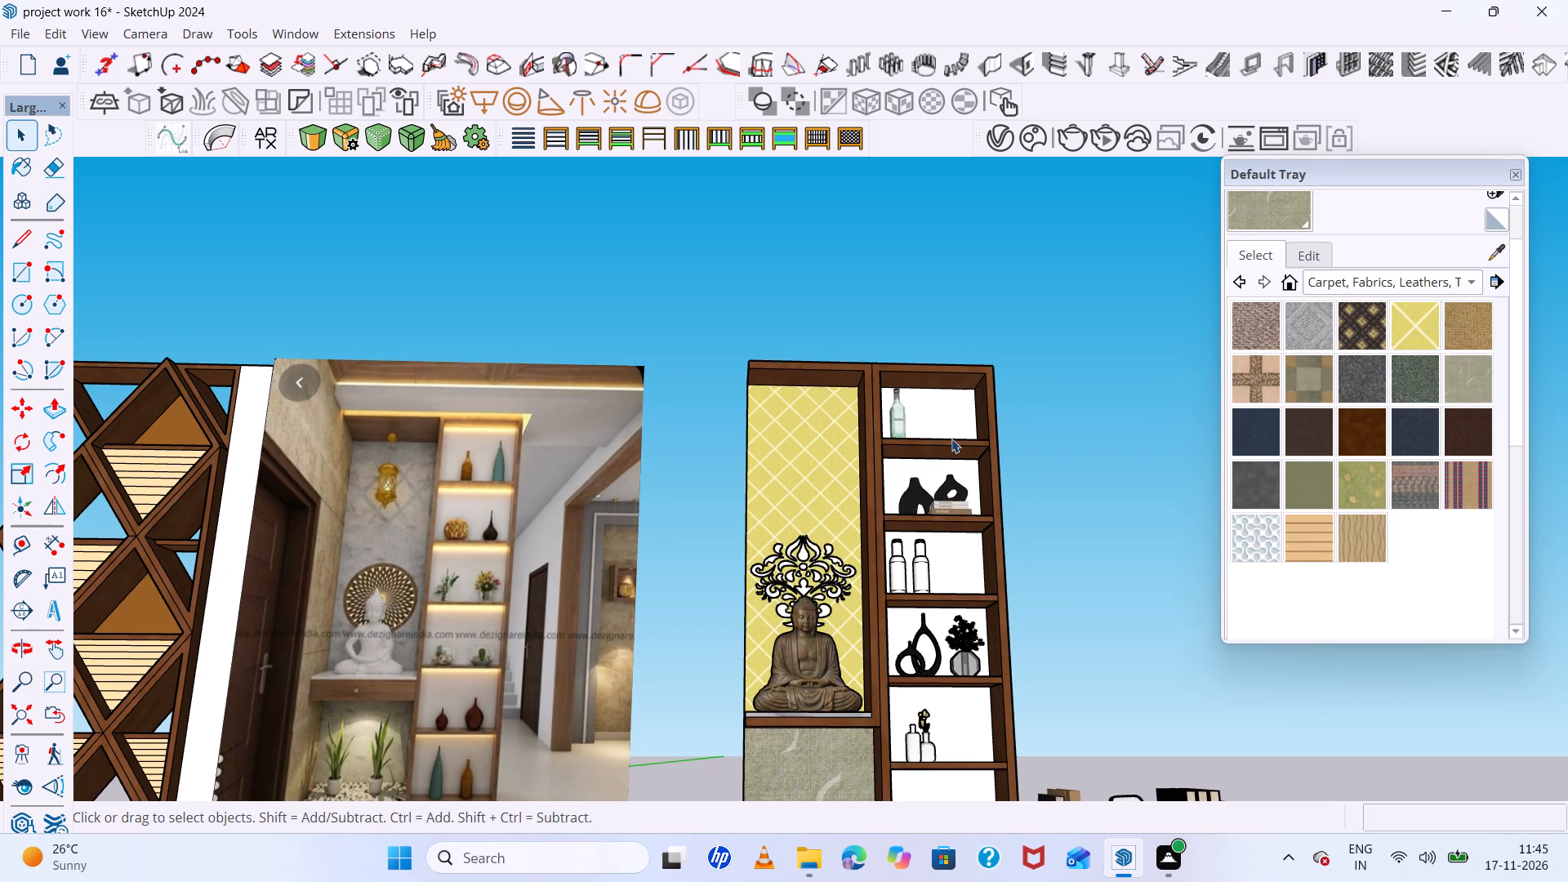
scroll(951, 439, up, 5)
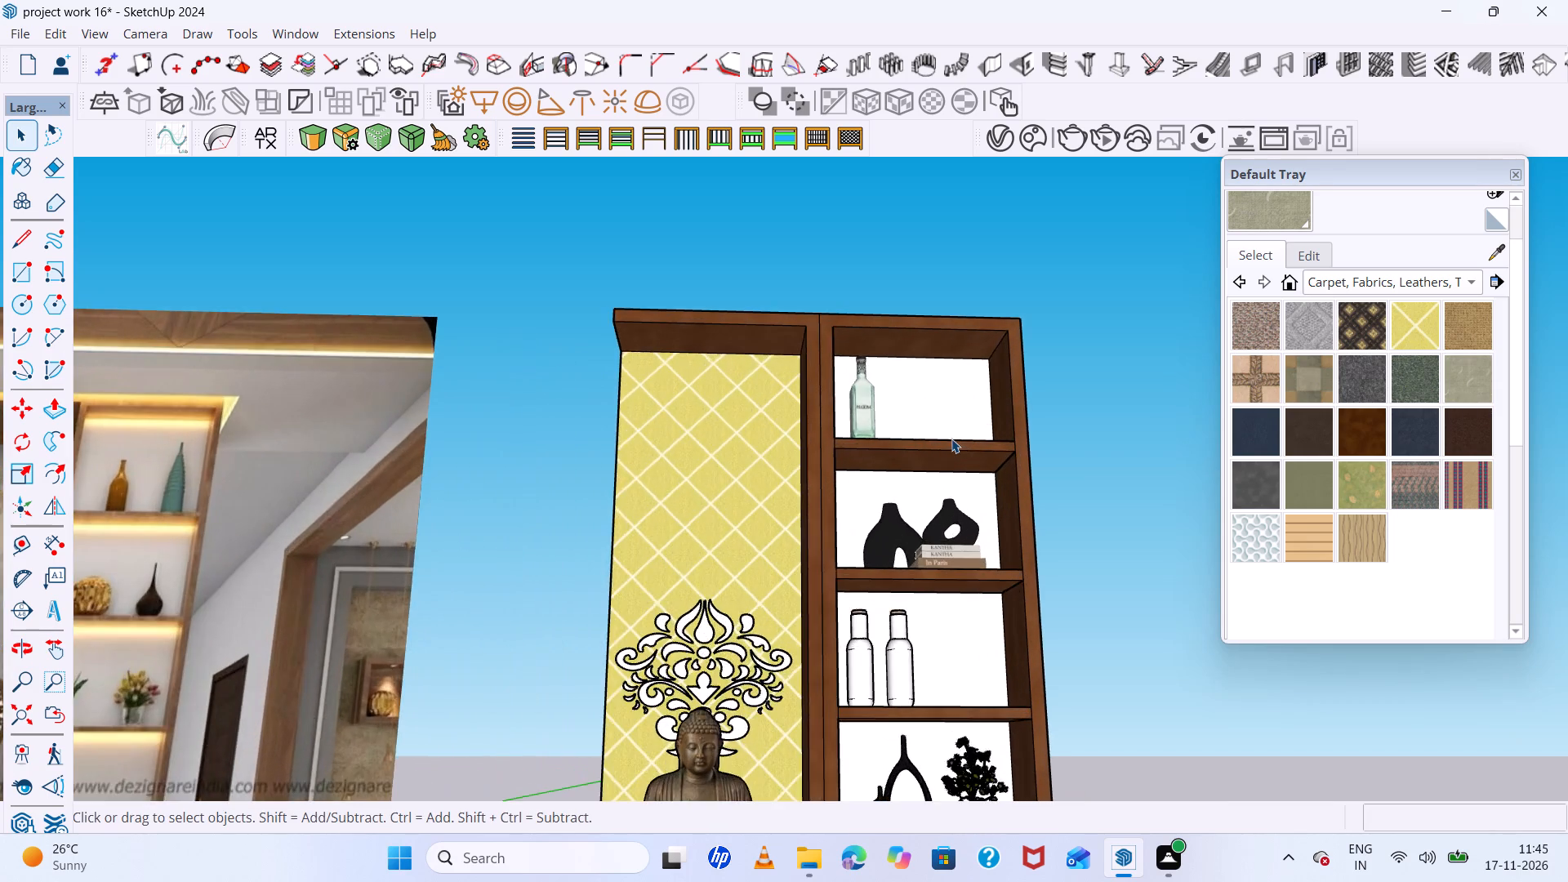
scroll(951, 439, down, 4)
middle_drag(951, 439, 948, 394)
scroll(892, 454, down, 4)
middle_drag(892, 454, 889, 461)
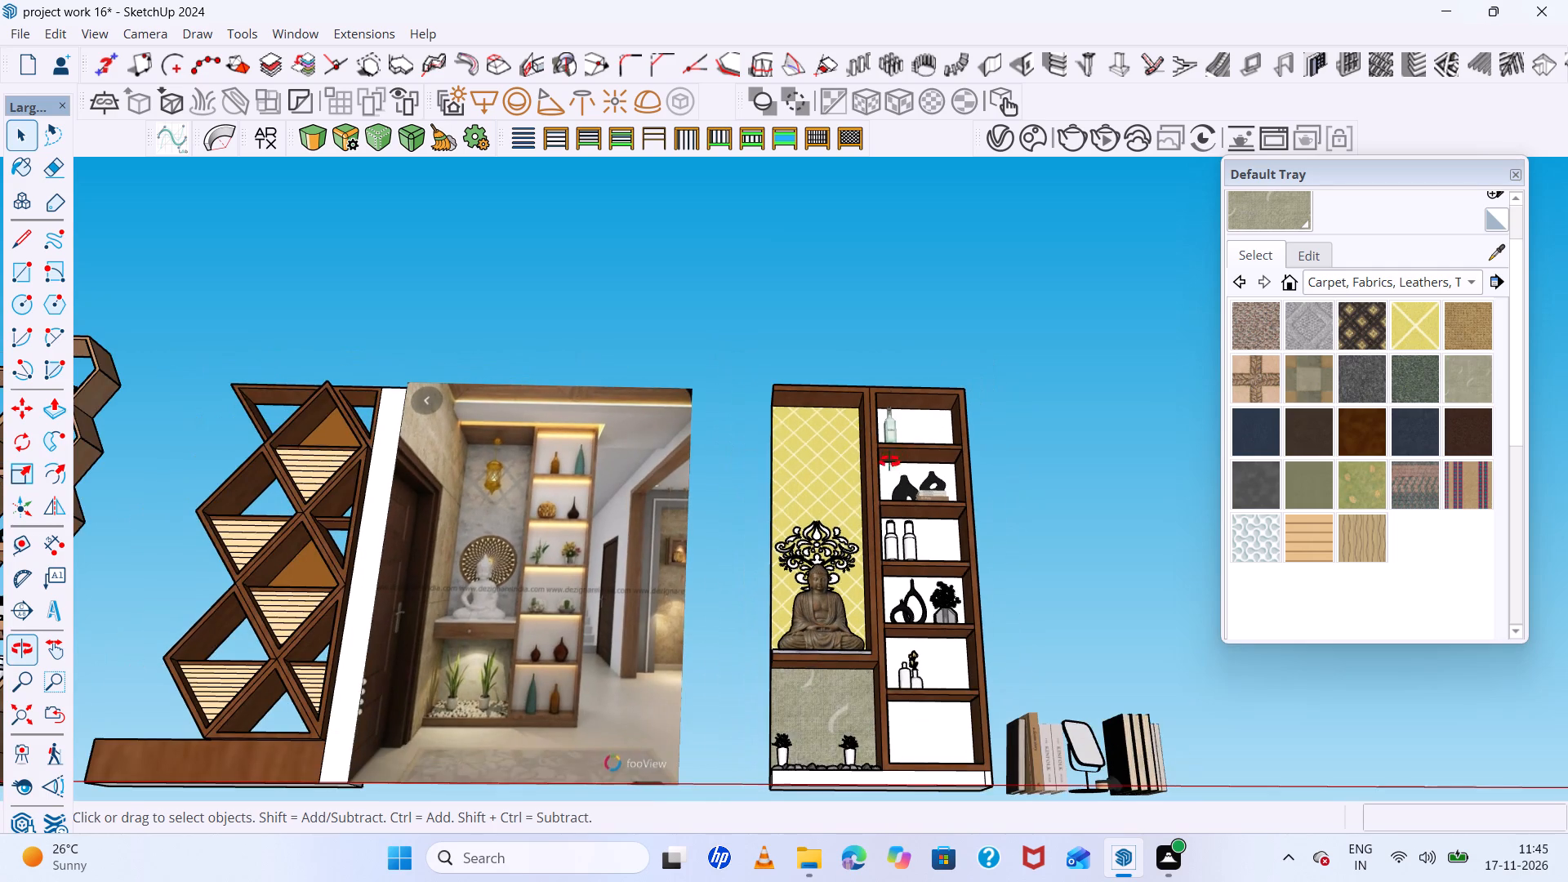
middle_drag(889, 461, 888, 472)
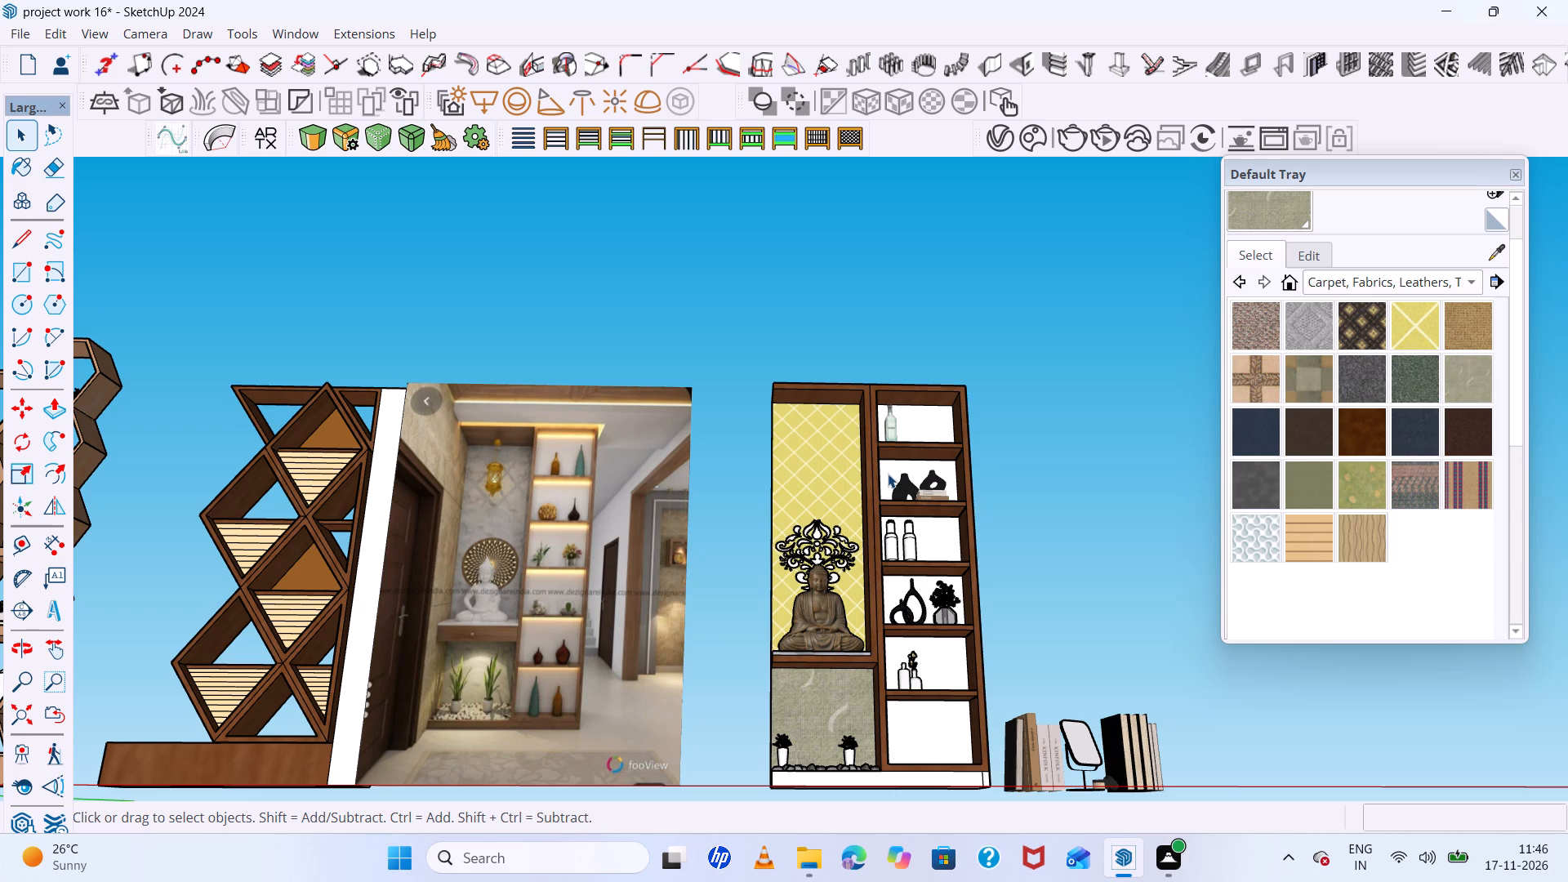
scroll(818, 559, down, 1)
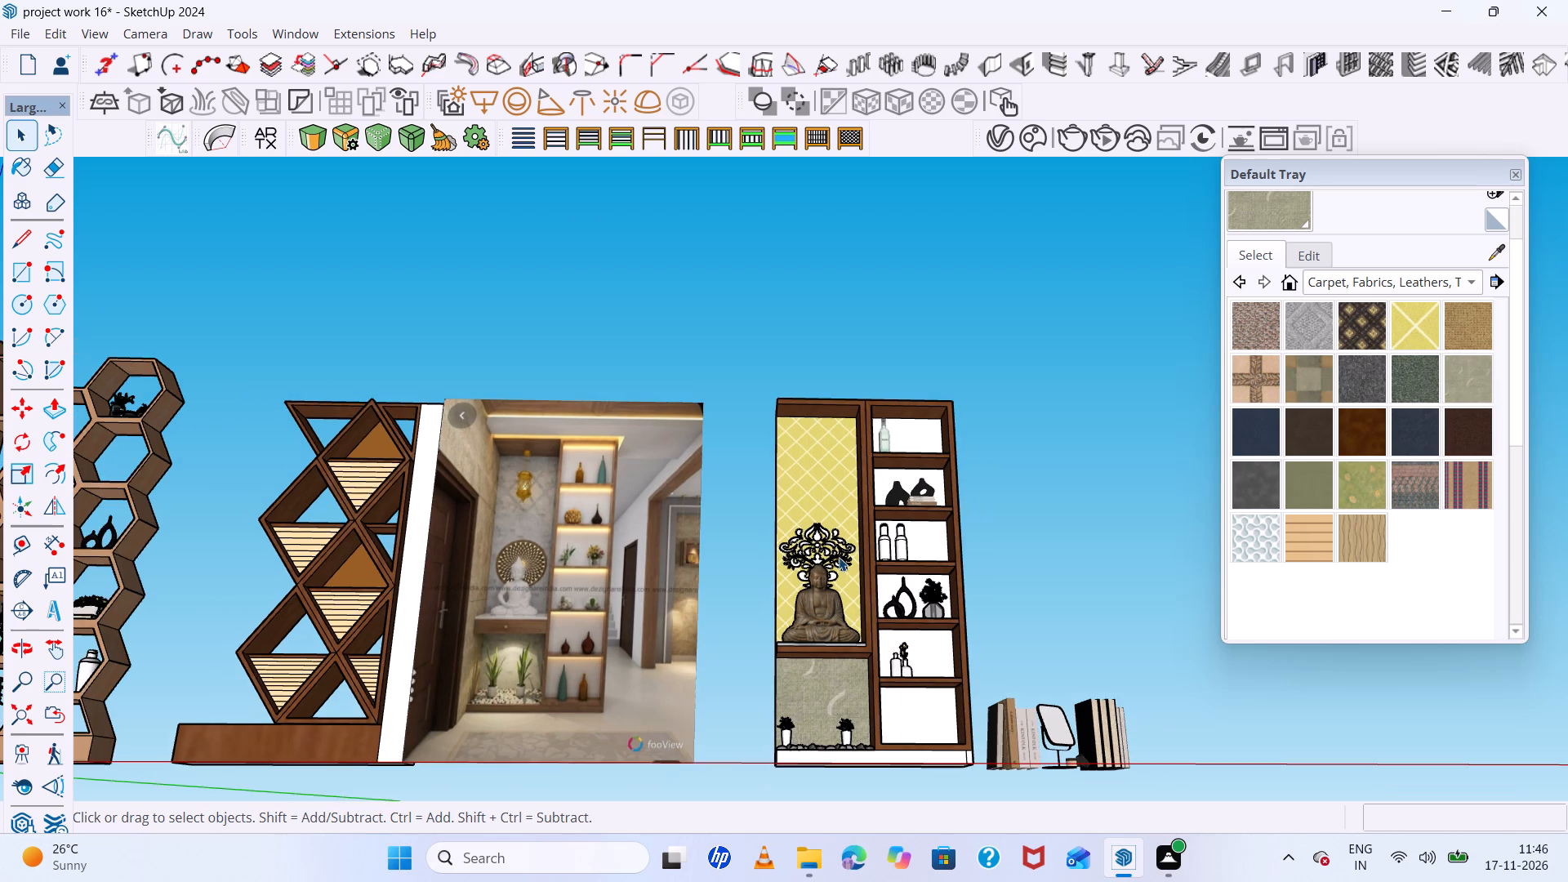
scroll(852, 552, up, 5)
middle_drag(842, 503, 817, 598)
scroll(1059, 435, up, 5)
scroll(1059, 435, down, 5)
middle_drag(1059, 435, 1013, 536)
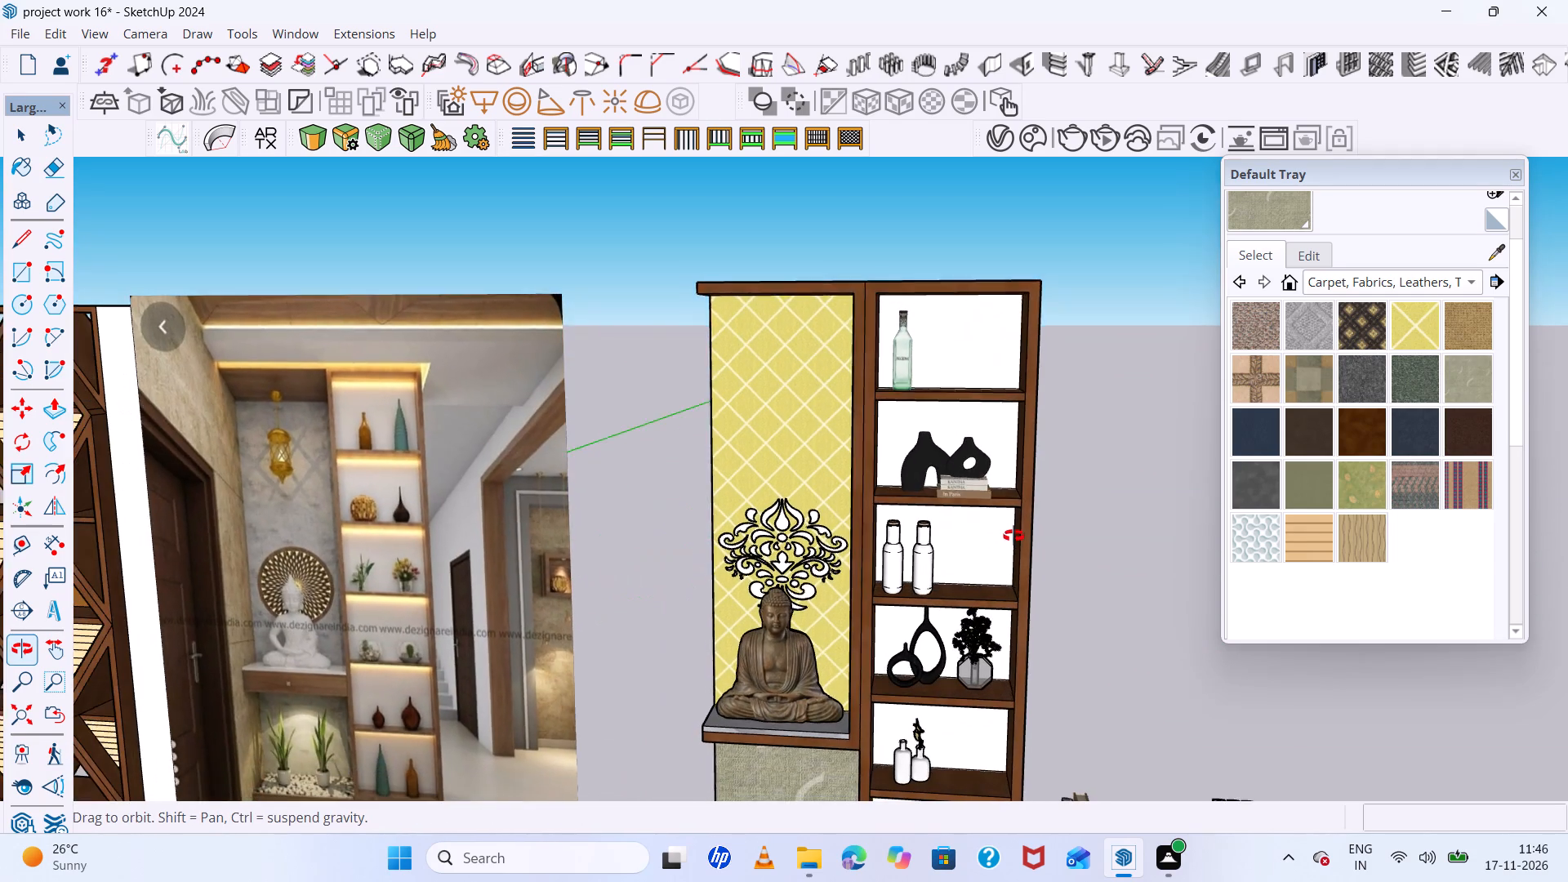
middle_drag(1013, 536, 976, 524)
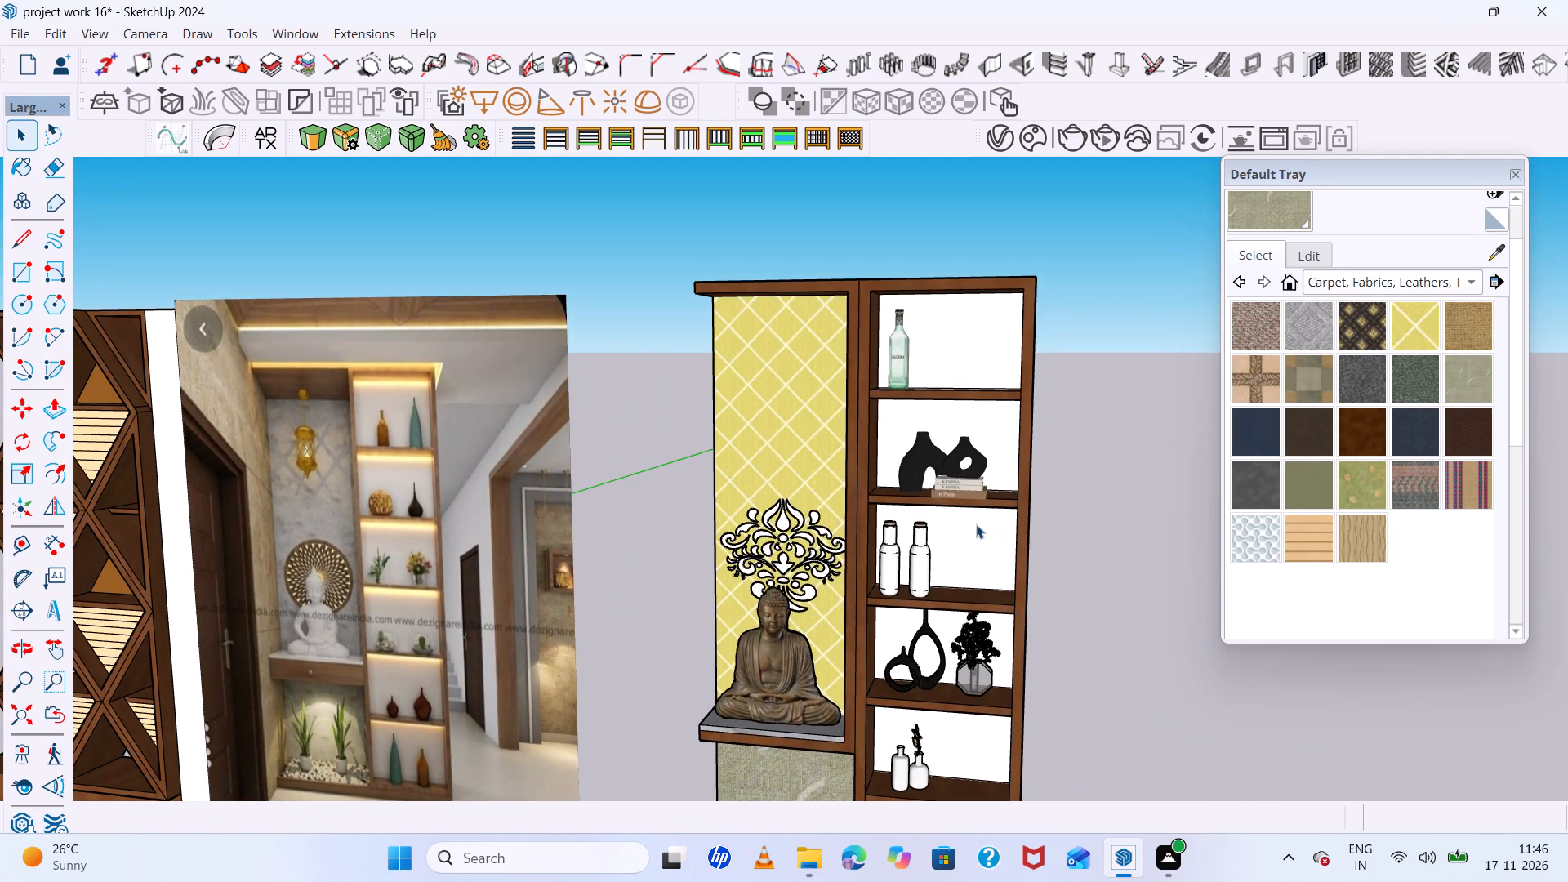
scroll(976, 515, up, 4)
scroll(976, 515, down, 4)
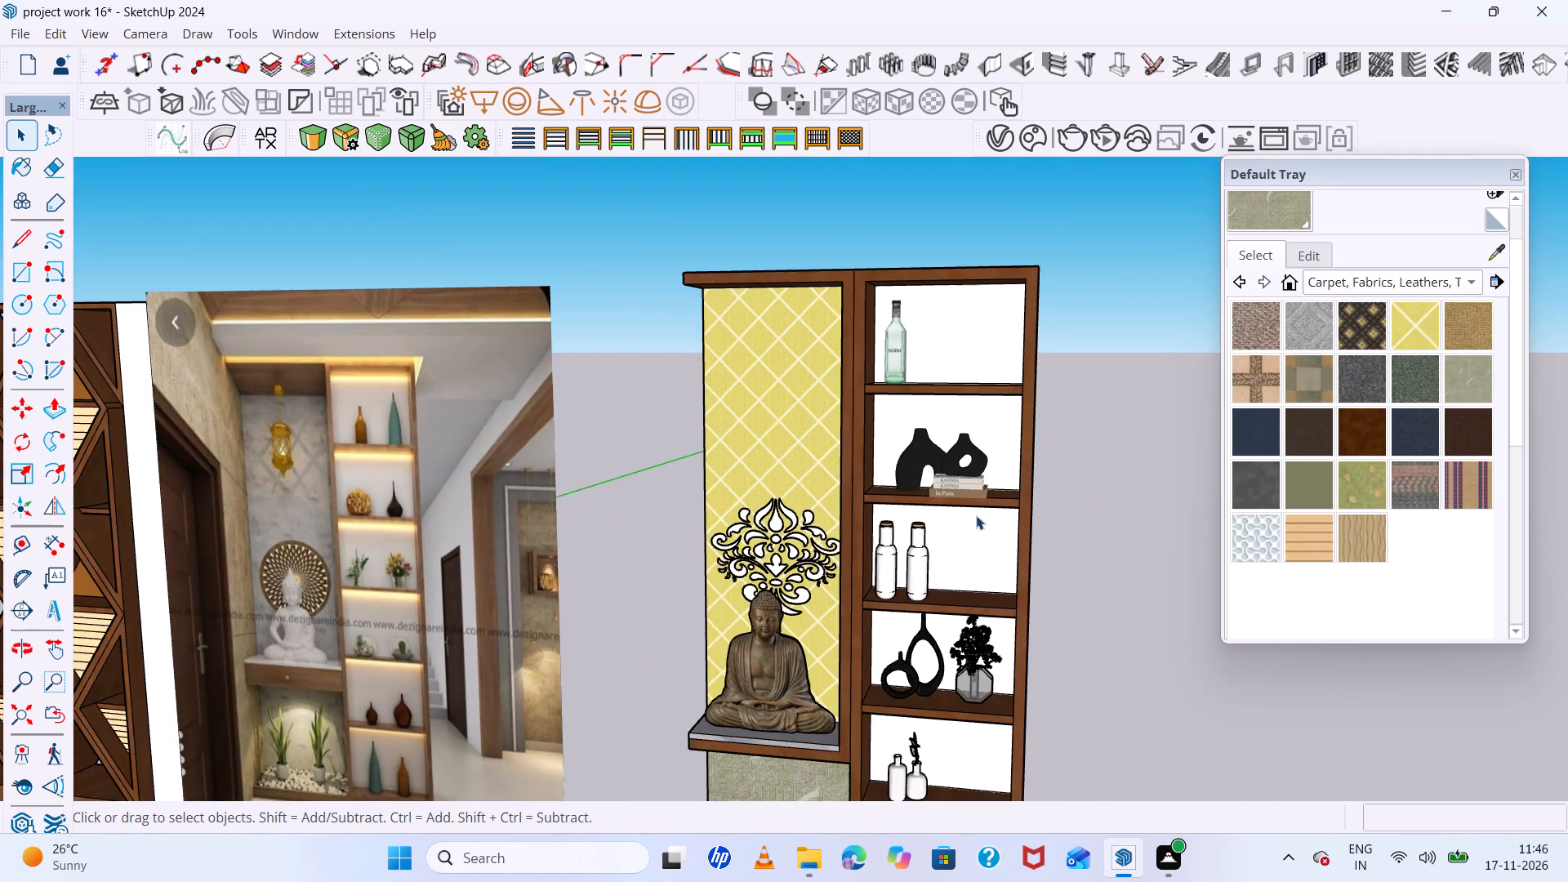
middle_drag(976, 515, 971, 469)
scroll(971, 467, up, 4)
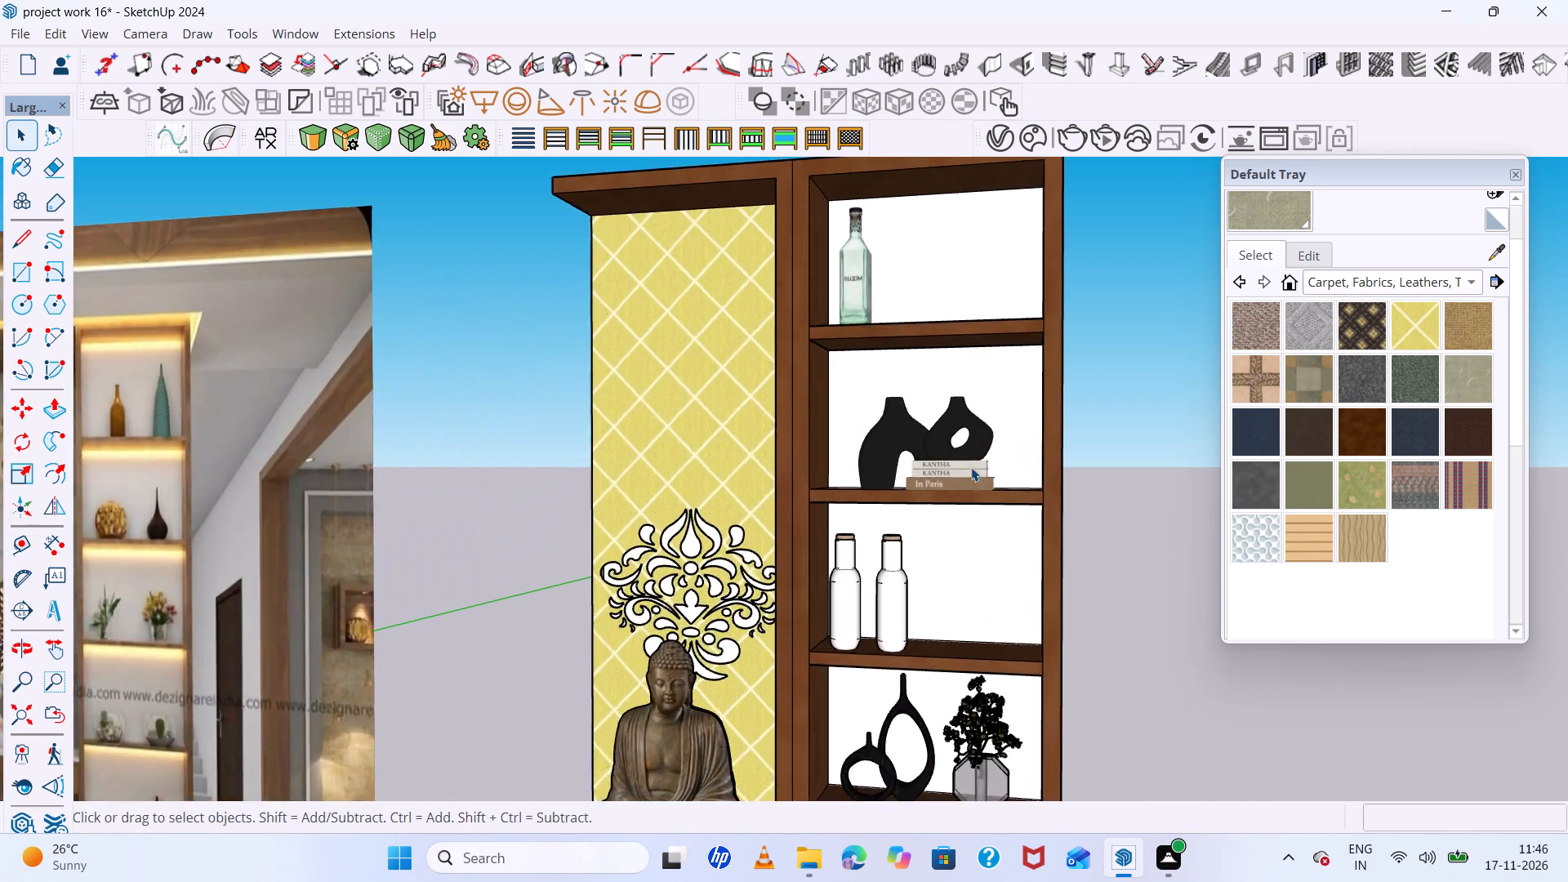
scroll(971, 467, down, 9)
middle_drag(973, 508, 977, 452)
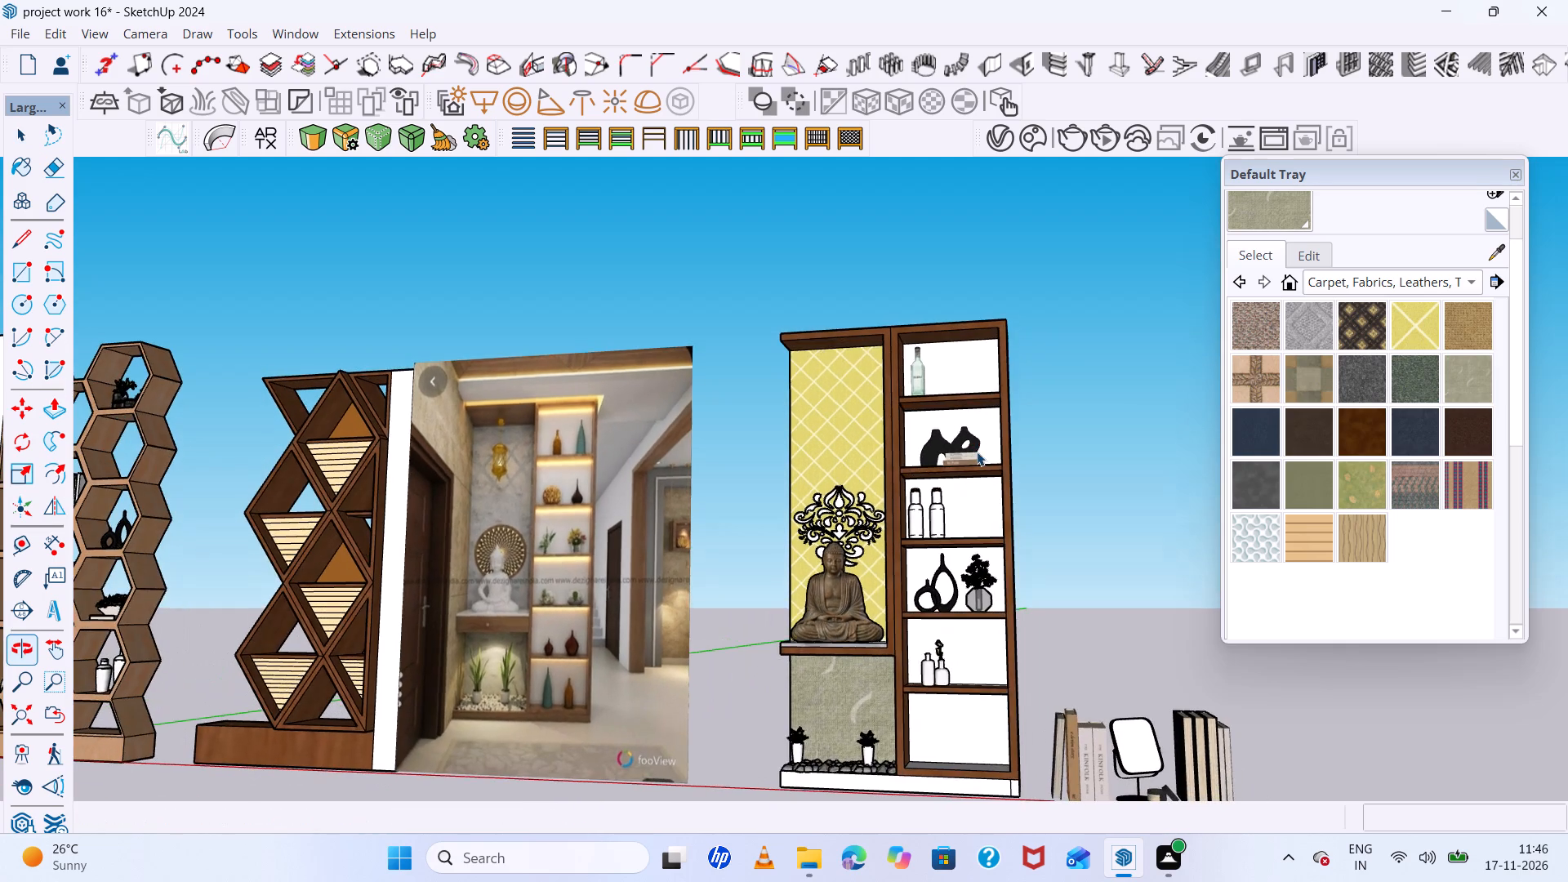
Delete the leftover books and mirror standing on the ground beside the furnished shelving unit.
scroll(811, 520, down, 5)
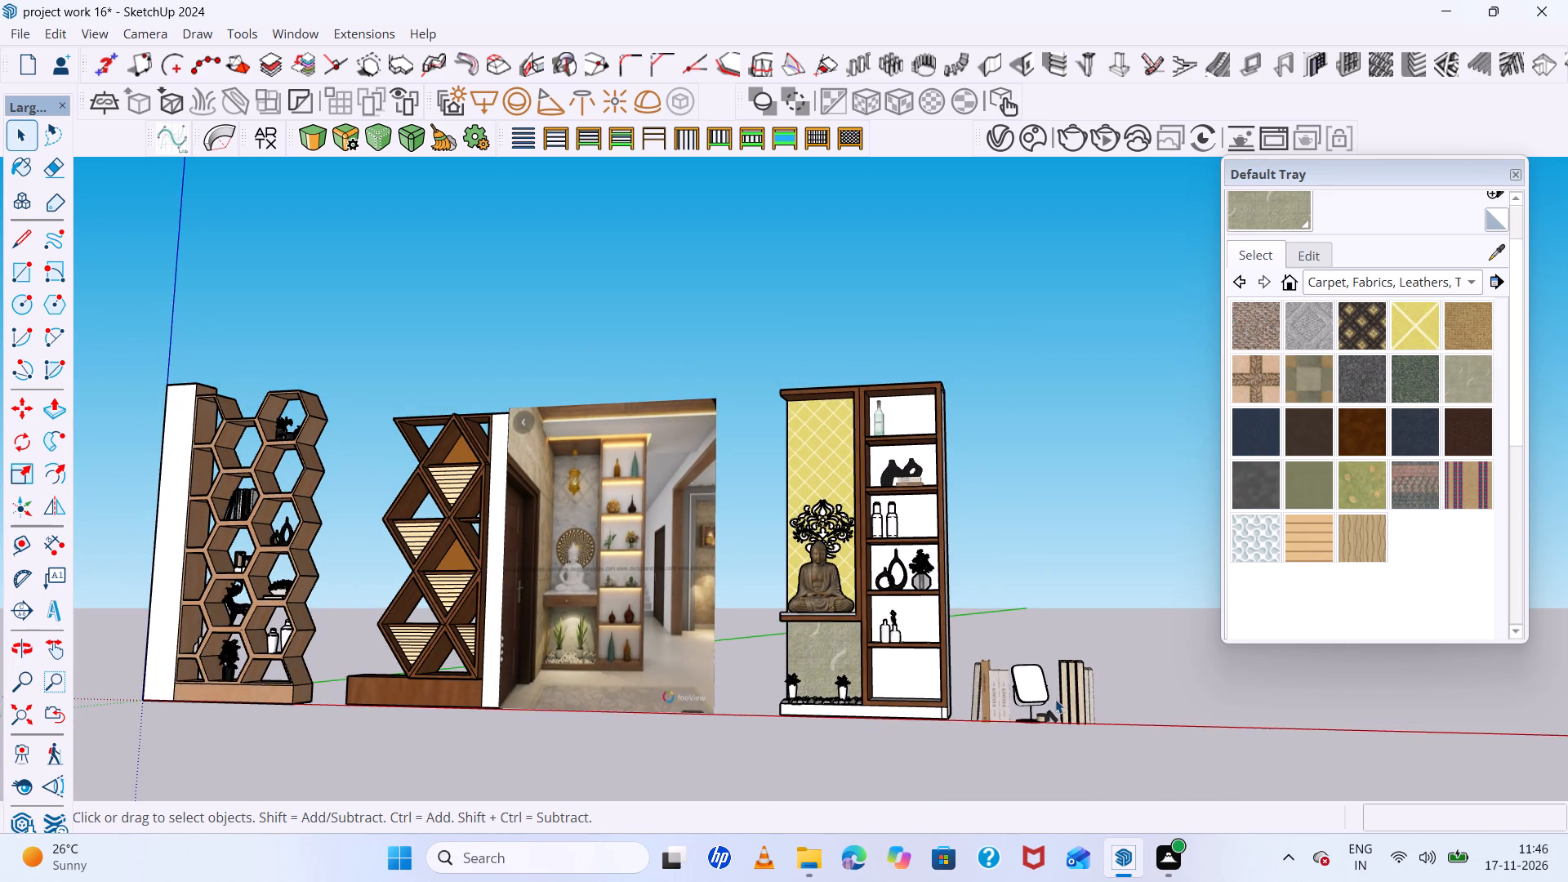
click(1057, 699)
click(1085, 693)
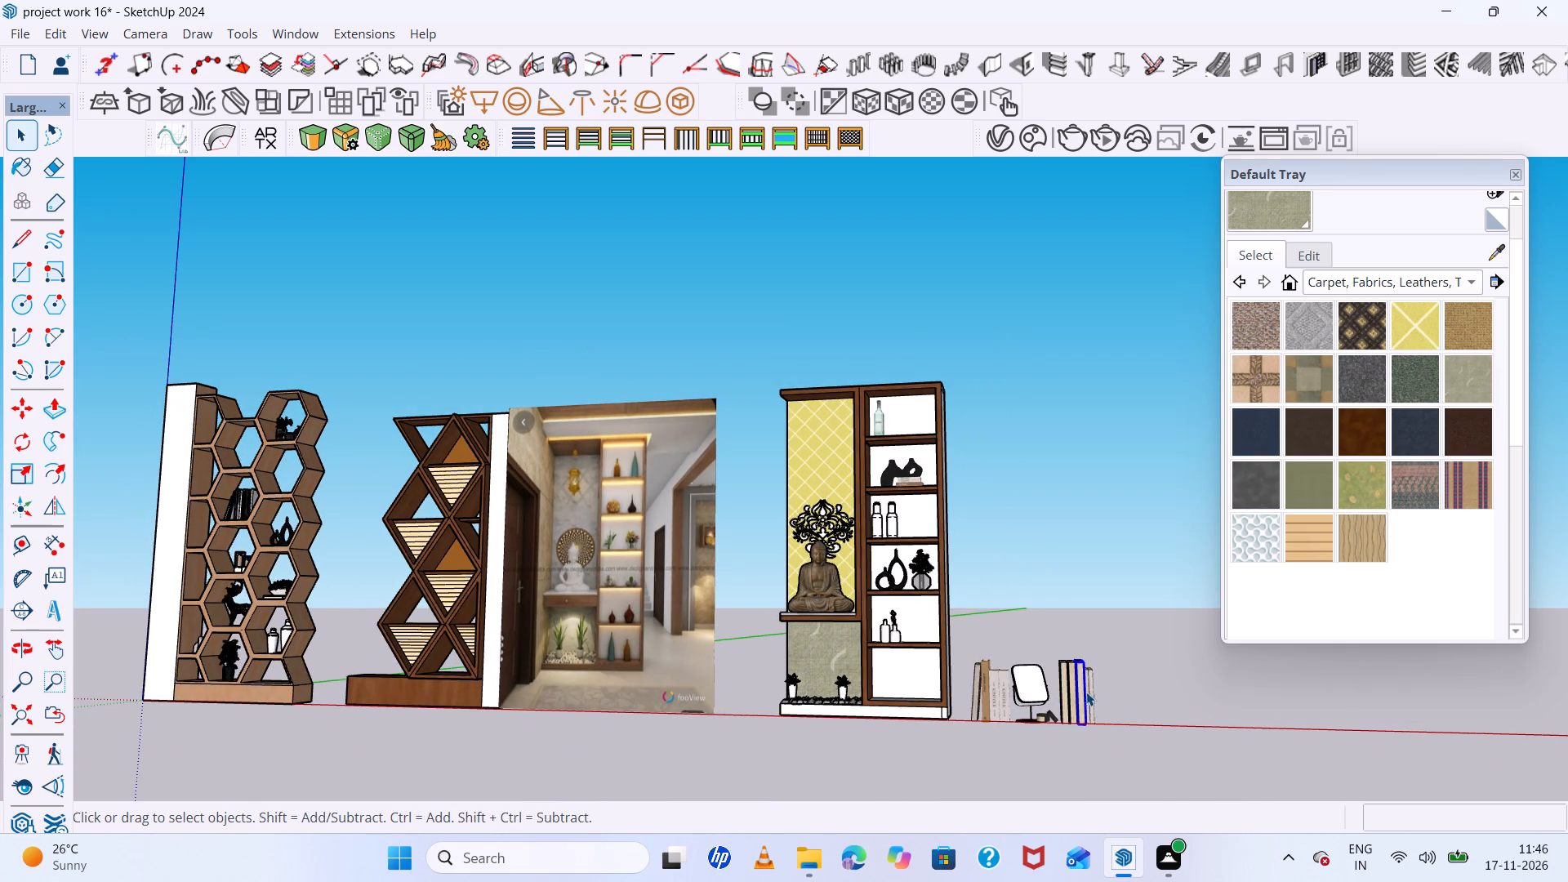
drag(1114, 641, 974, 782)
drag(974, 782, 972, 790)
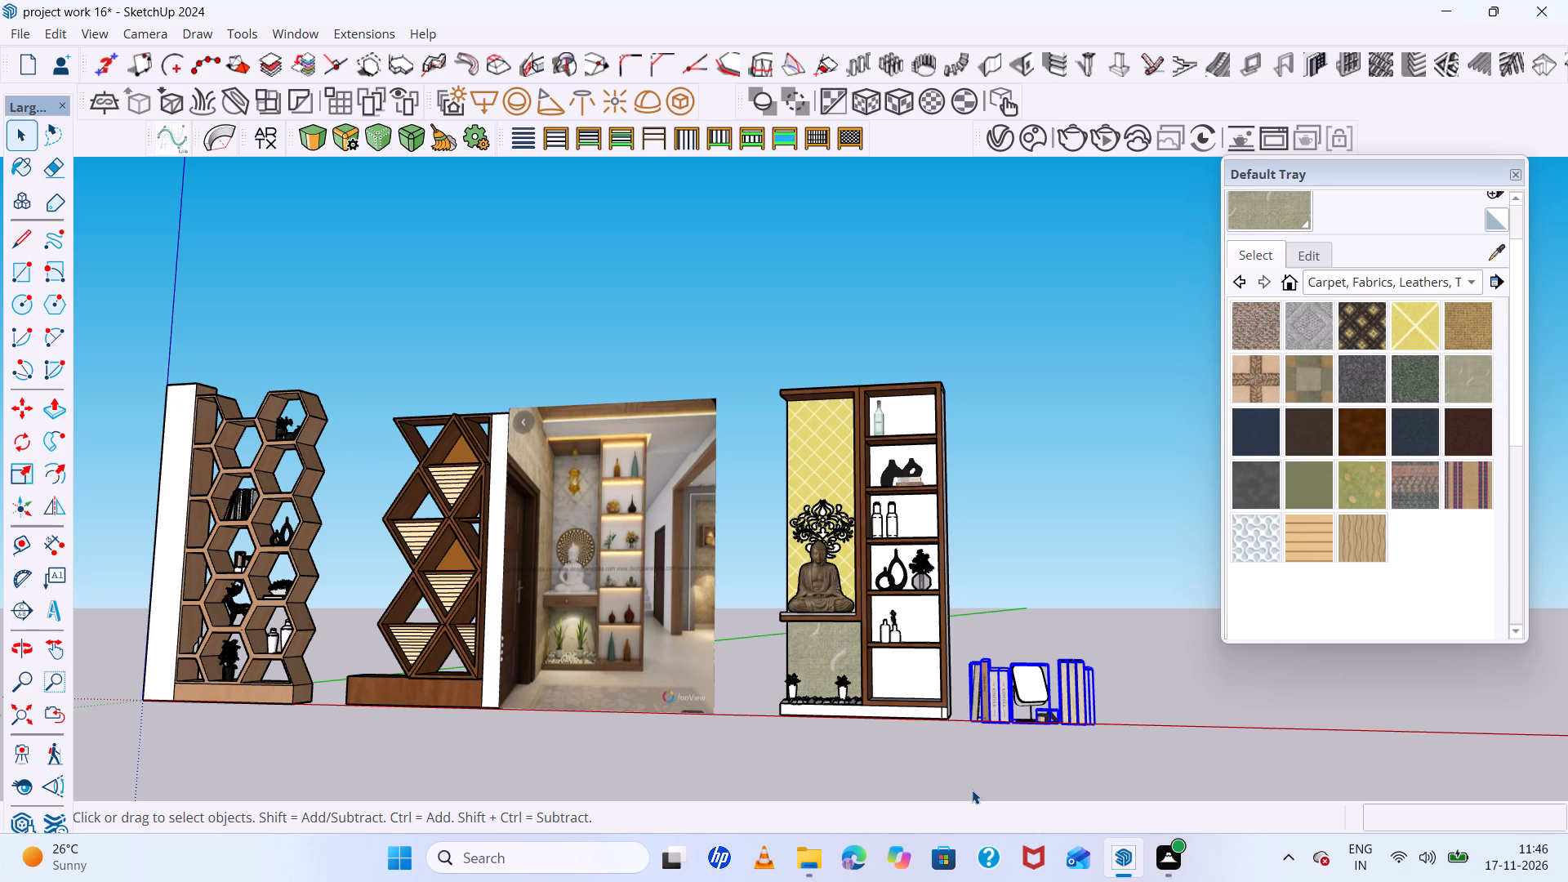
key(Delete)
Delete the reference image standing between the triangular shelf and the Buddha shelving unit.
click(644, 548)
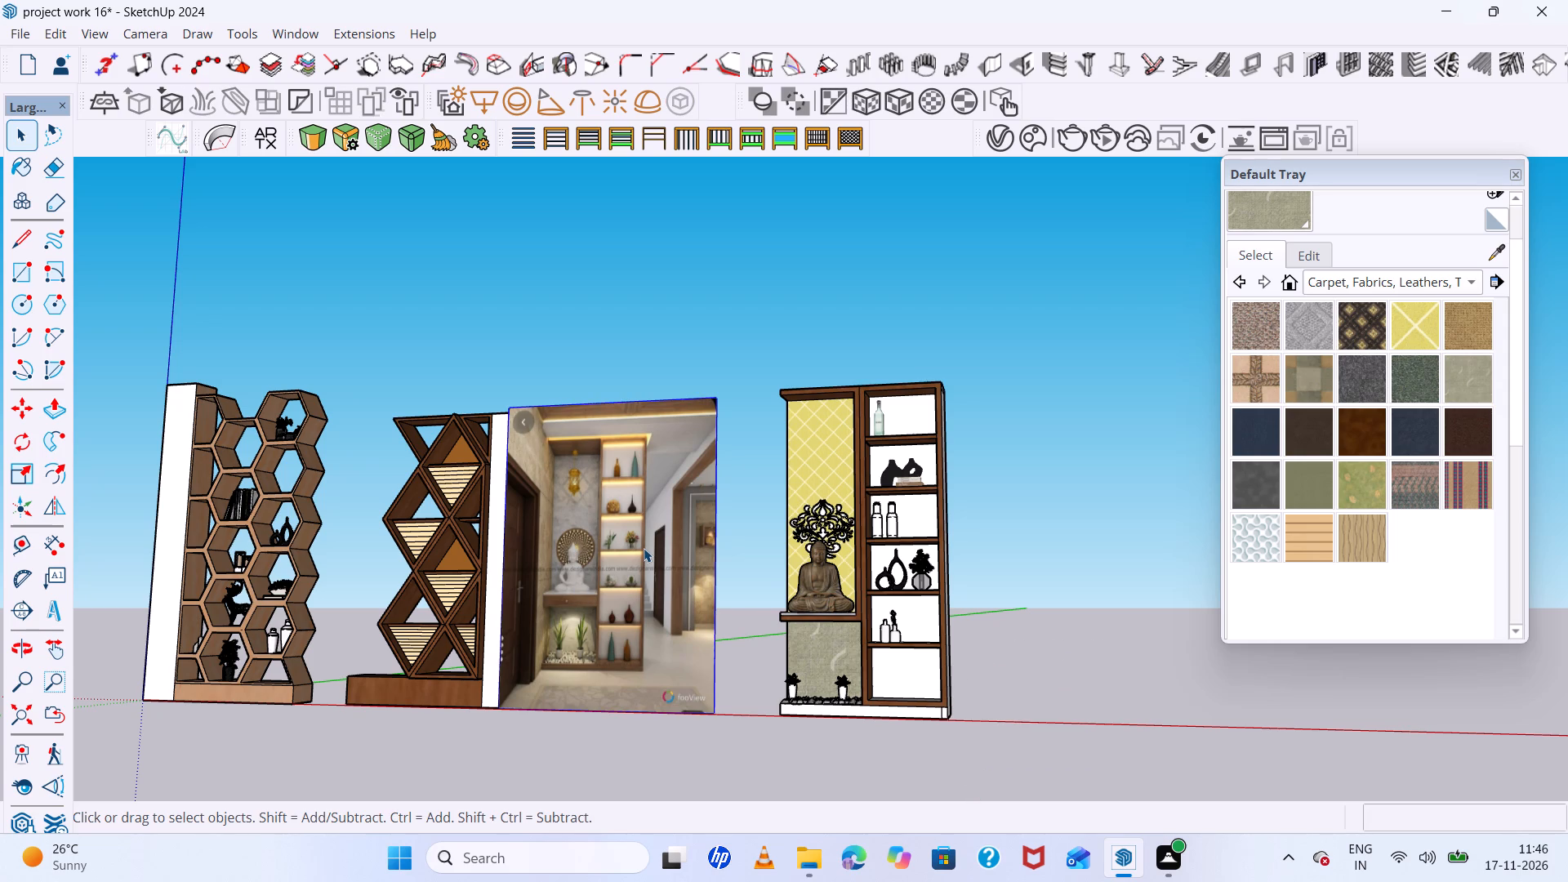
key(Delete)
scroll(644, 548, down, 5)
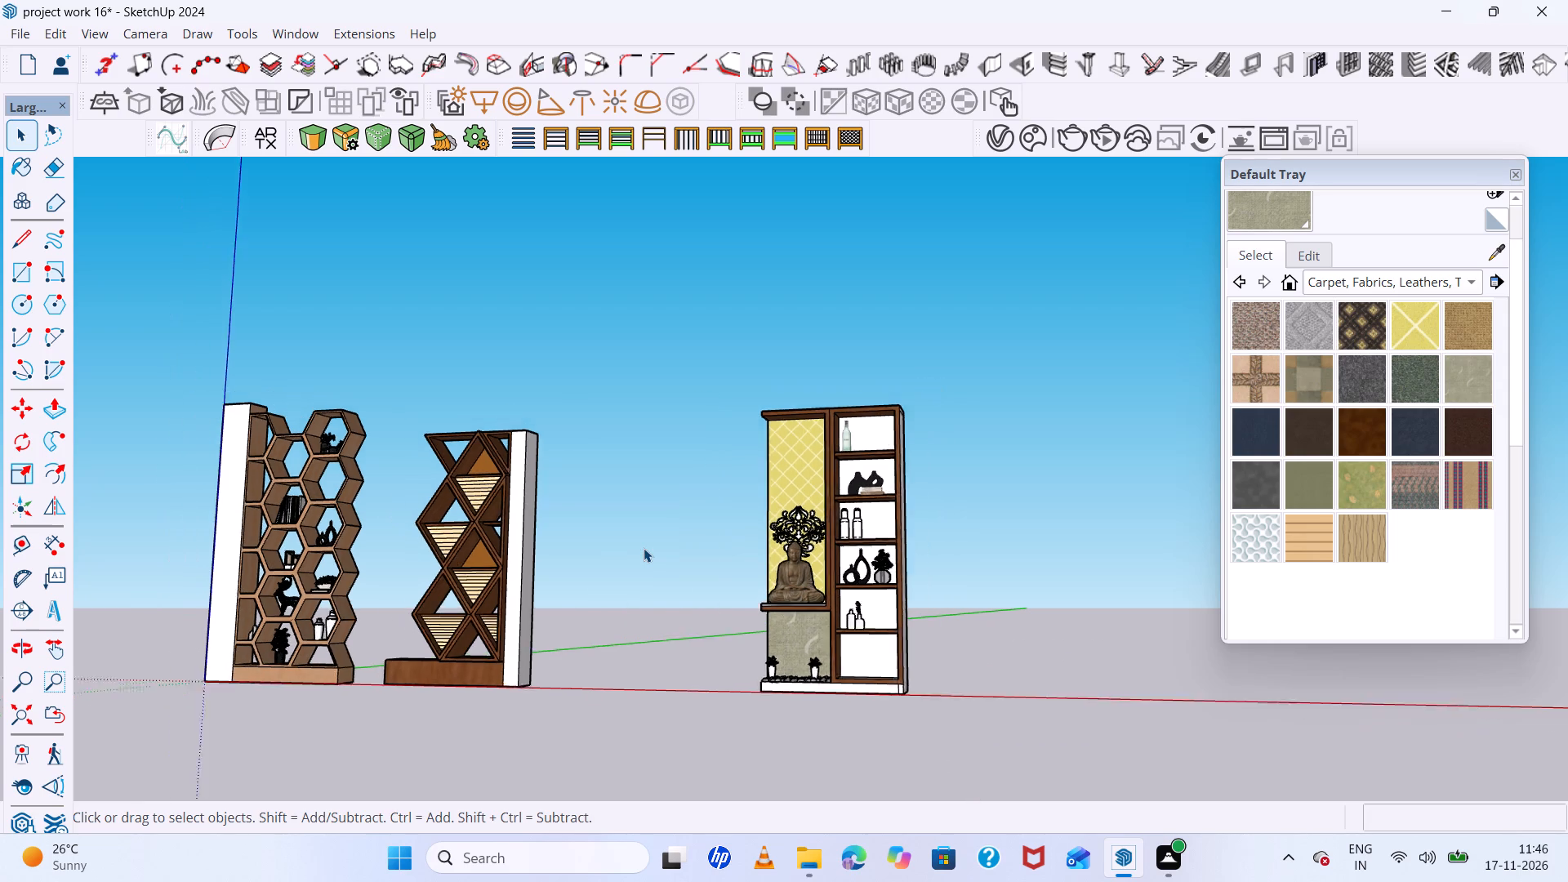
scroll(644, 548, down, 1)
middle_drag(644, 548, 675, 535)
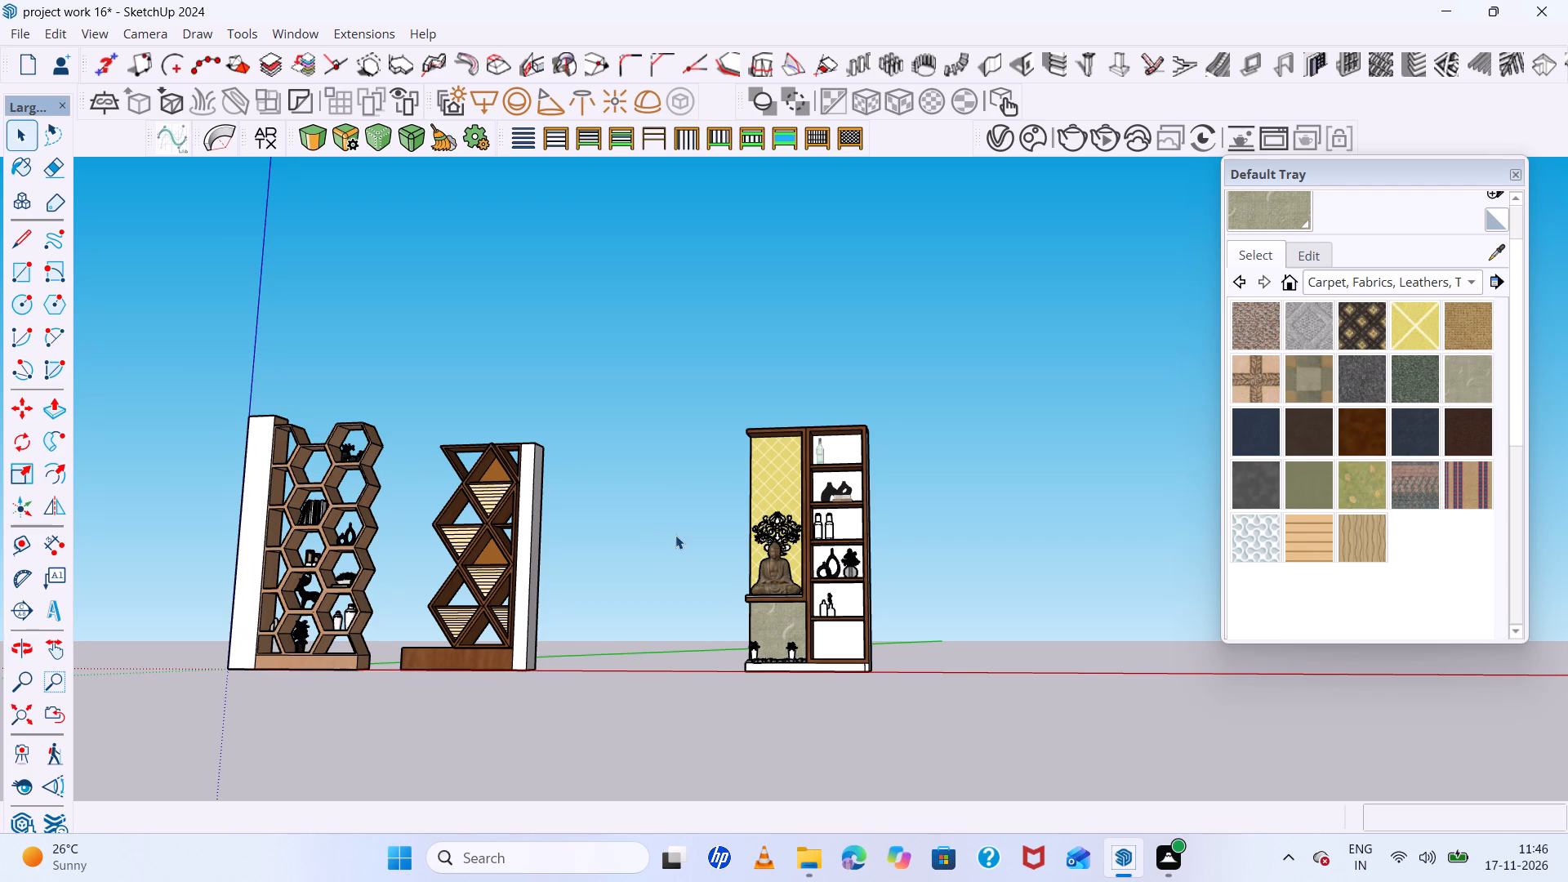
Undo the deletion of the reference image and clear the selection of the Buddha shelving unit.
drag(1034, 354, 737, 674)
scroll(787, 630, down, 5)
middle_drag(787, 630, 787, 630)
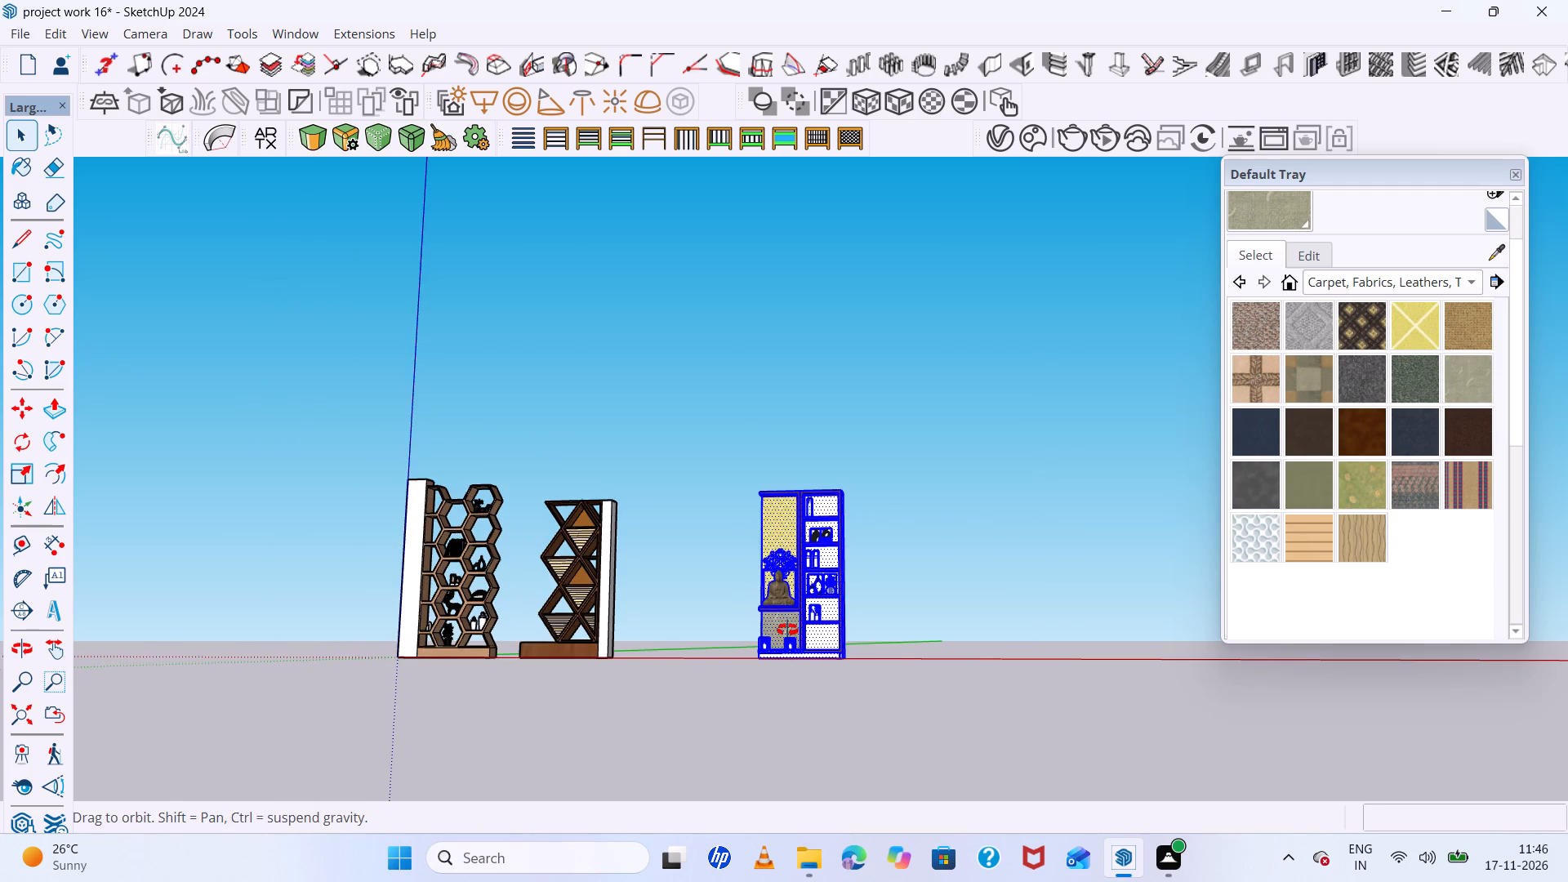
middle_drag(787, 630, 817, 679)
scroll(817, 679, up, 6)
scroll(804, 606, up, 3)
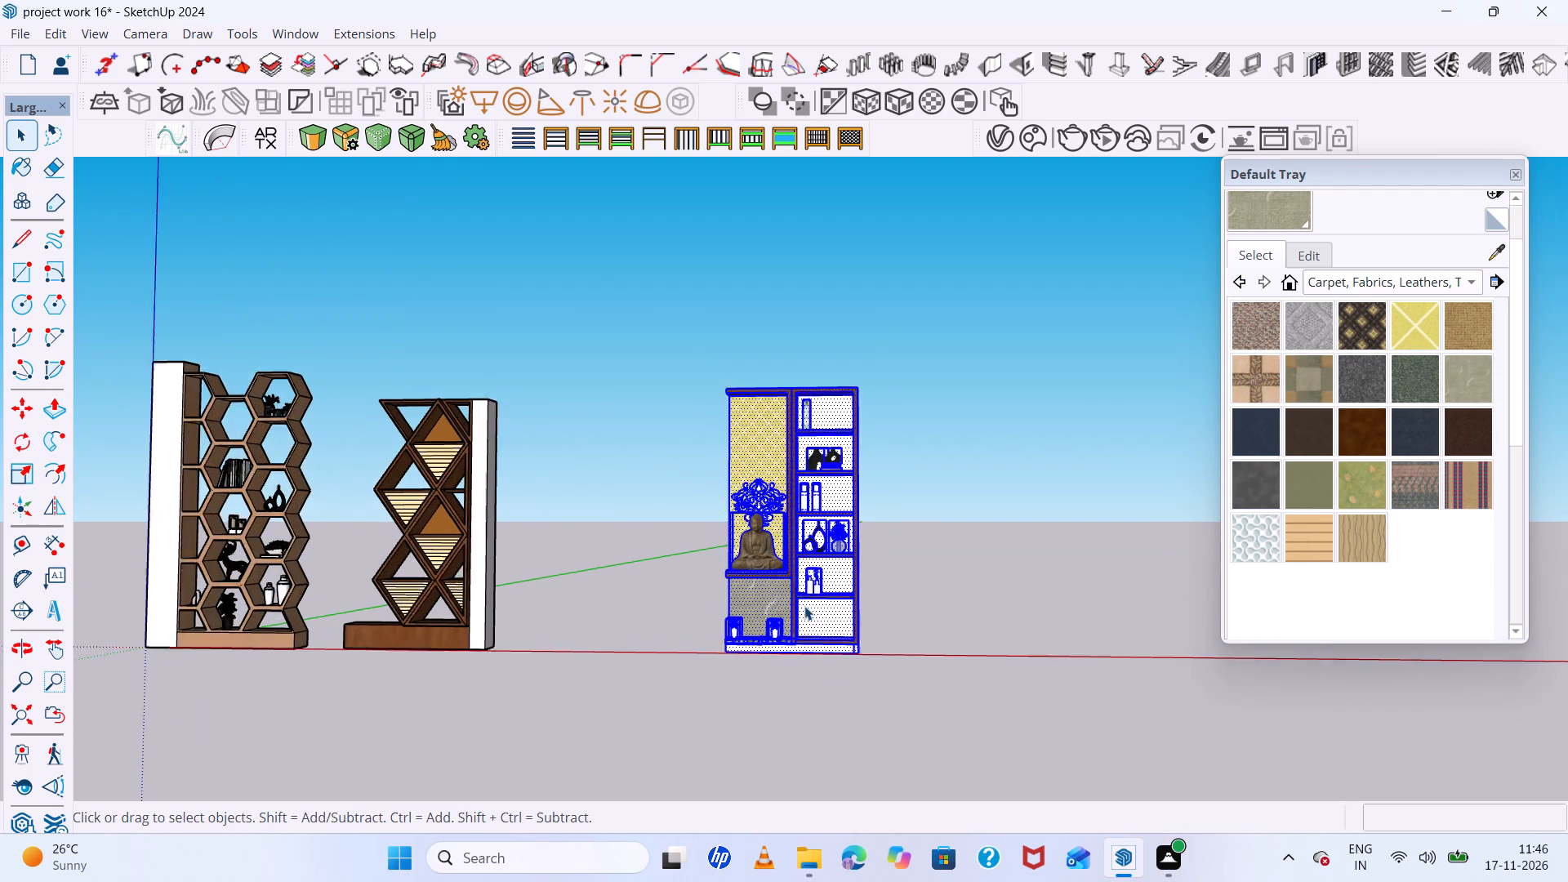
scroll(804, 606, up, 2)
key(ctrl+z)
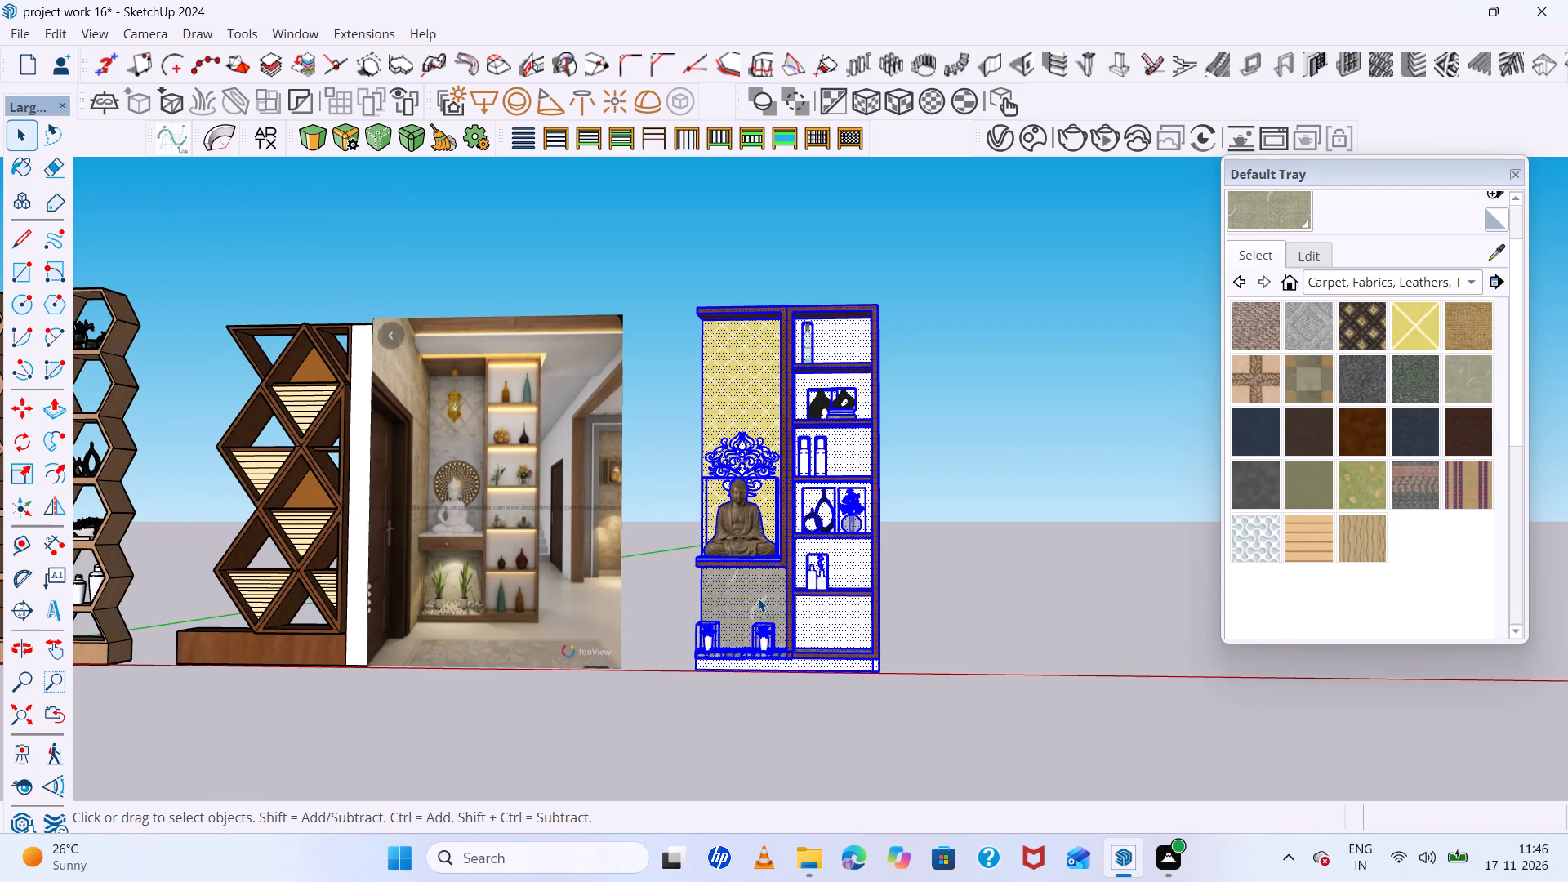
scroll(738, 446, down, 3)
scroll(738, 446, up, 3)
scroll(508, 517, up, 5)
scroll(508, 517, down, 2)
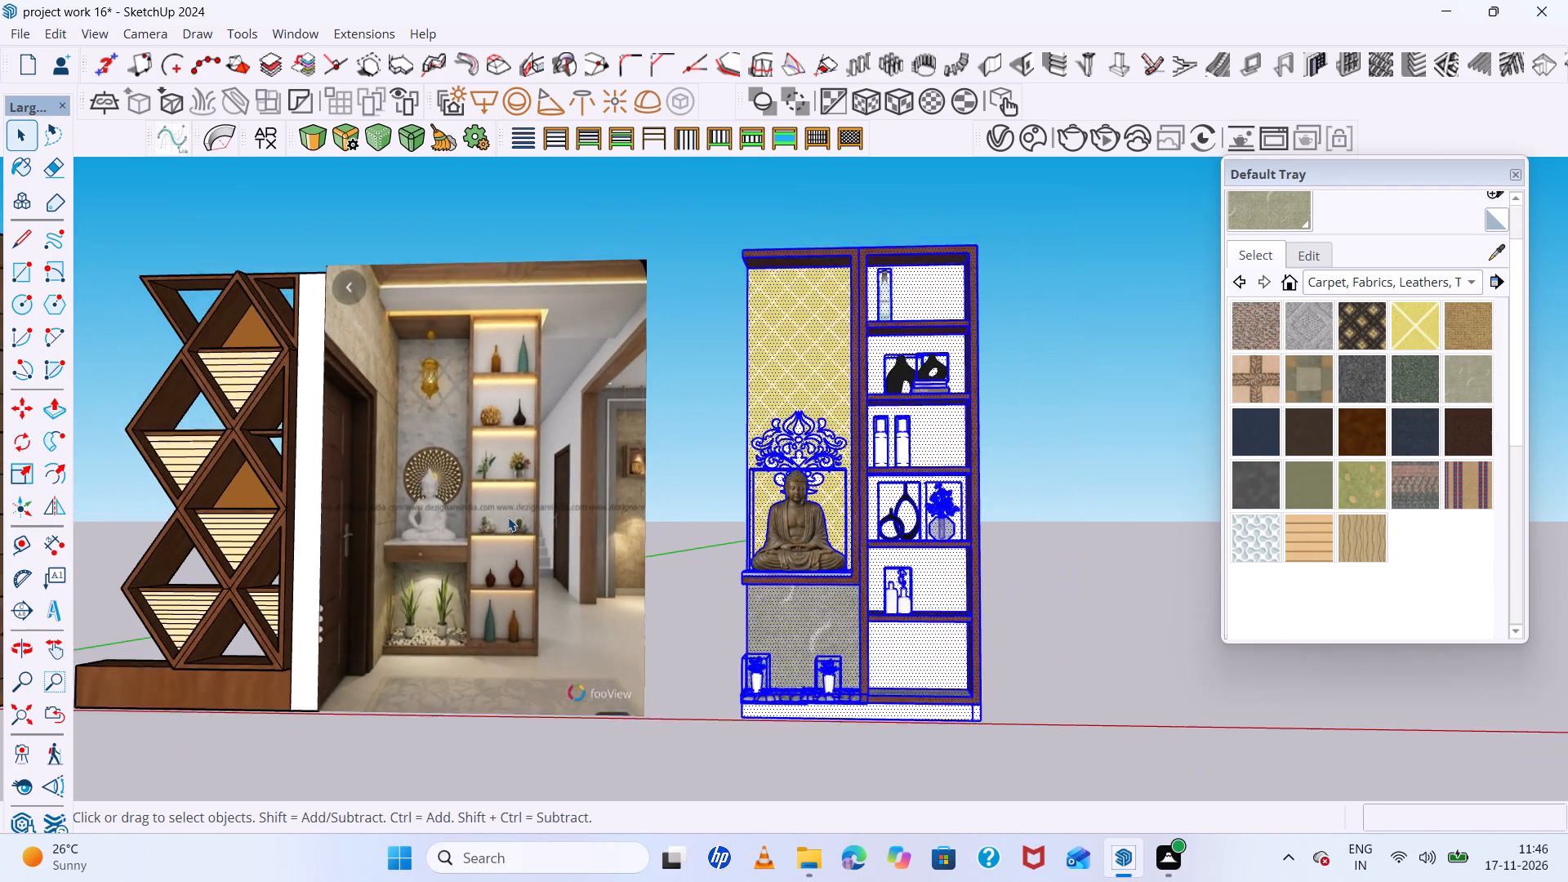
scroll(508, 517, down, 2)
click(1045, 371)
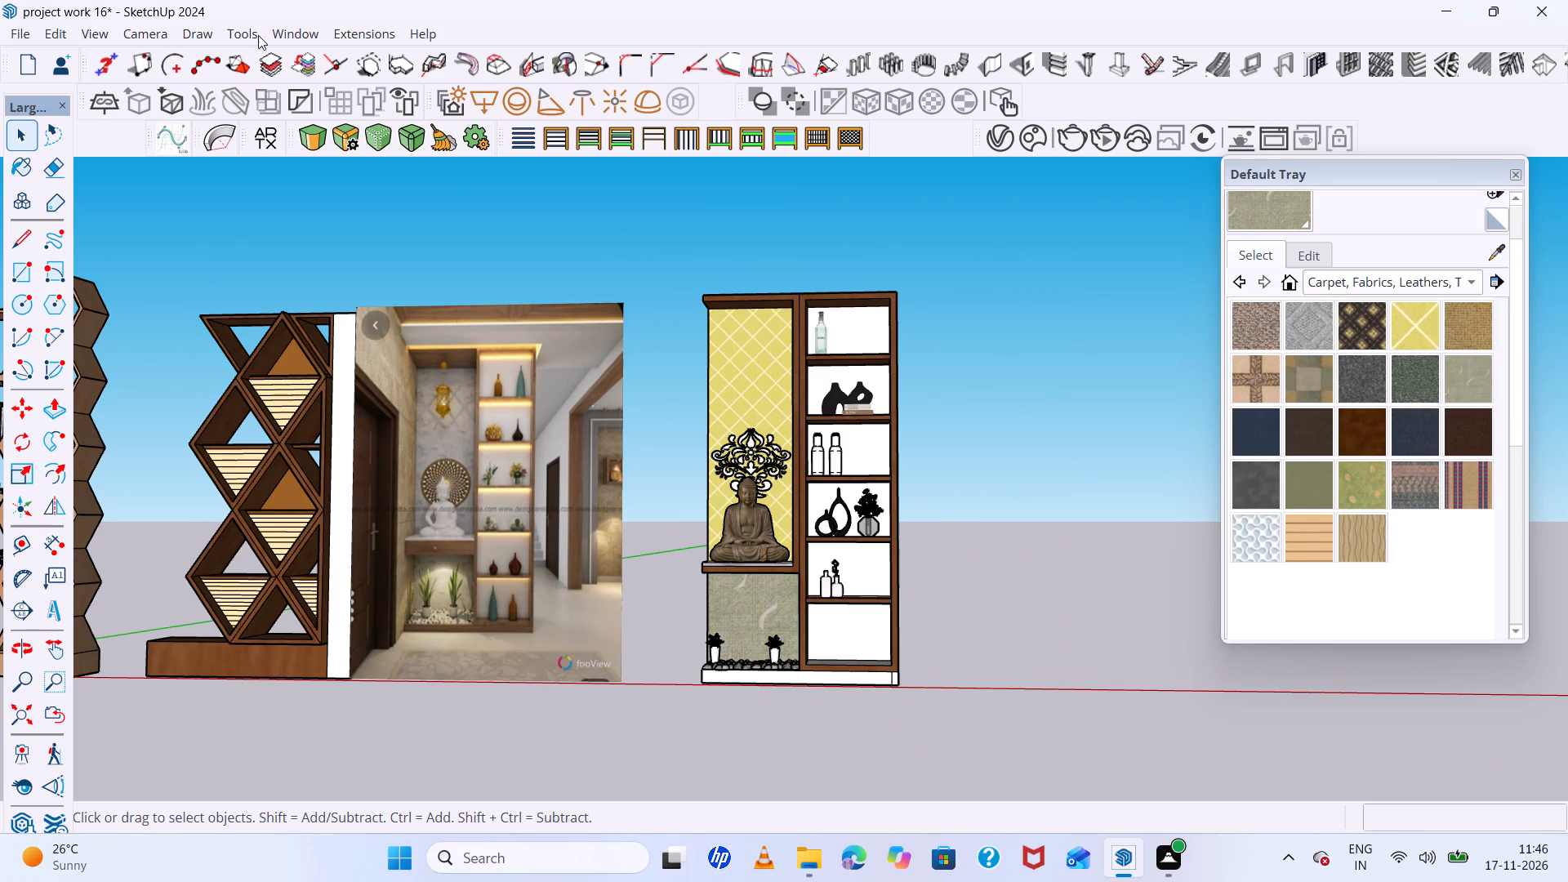
Search the 3D Warehouse for decorative items.
click(291, 35)
click(322, 241)
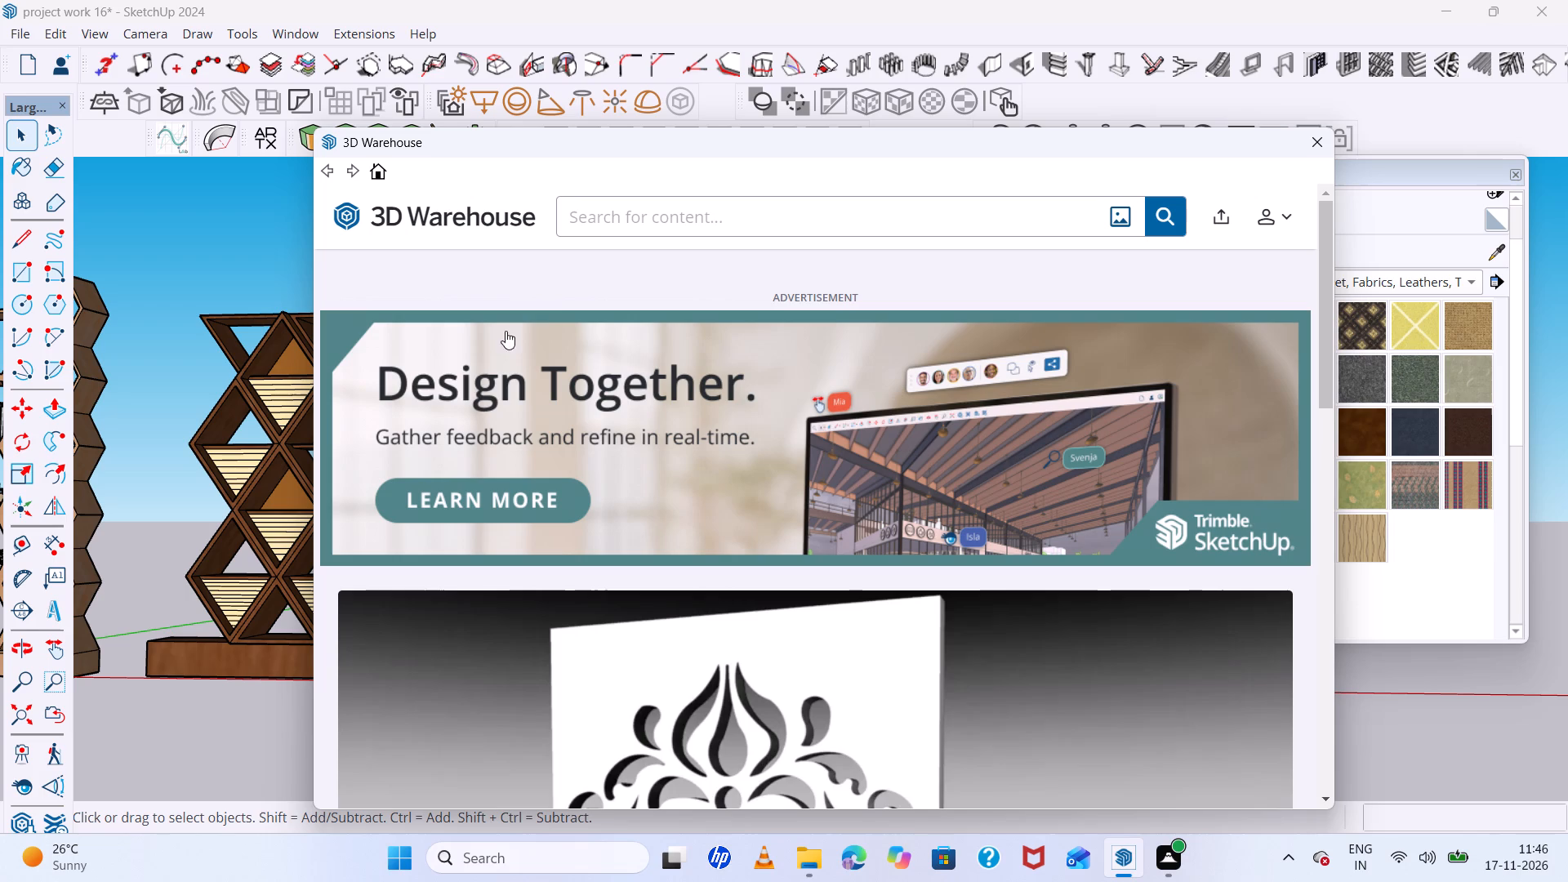
click(603, 225)
key(d)
key(e)
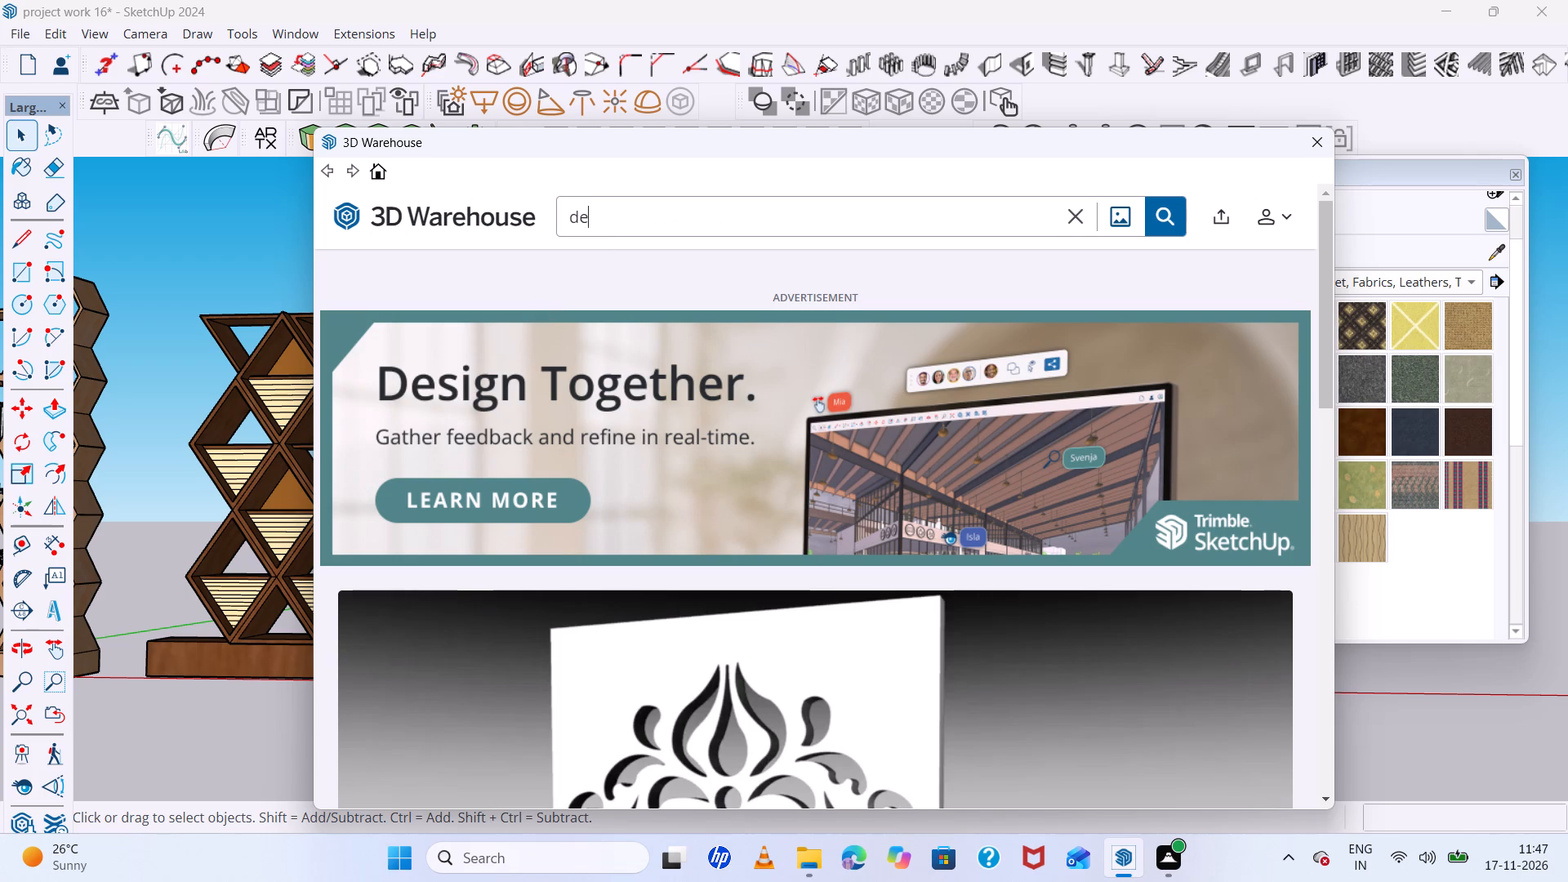
text(corativ)
text(e)
key(space)
text(items)
key(Return)
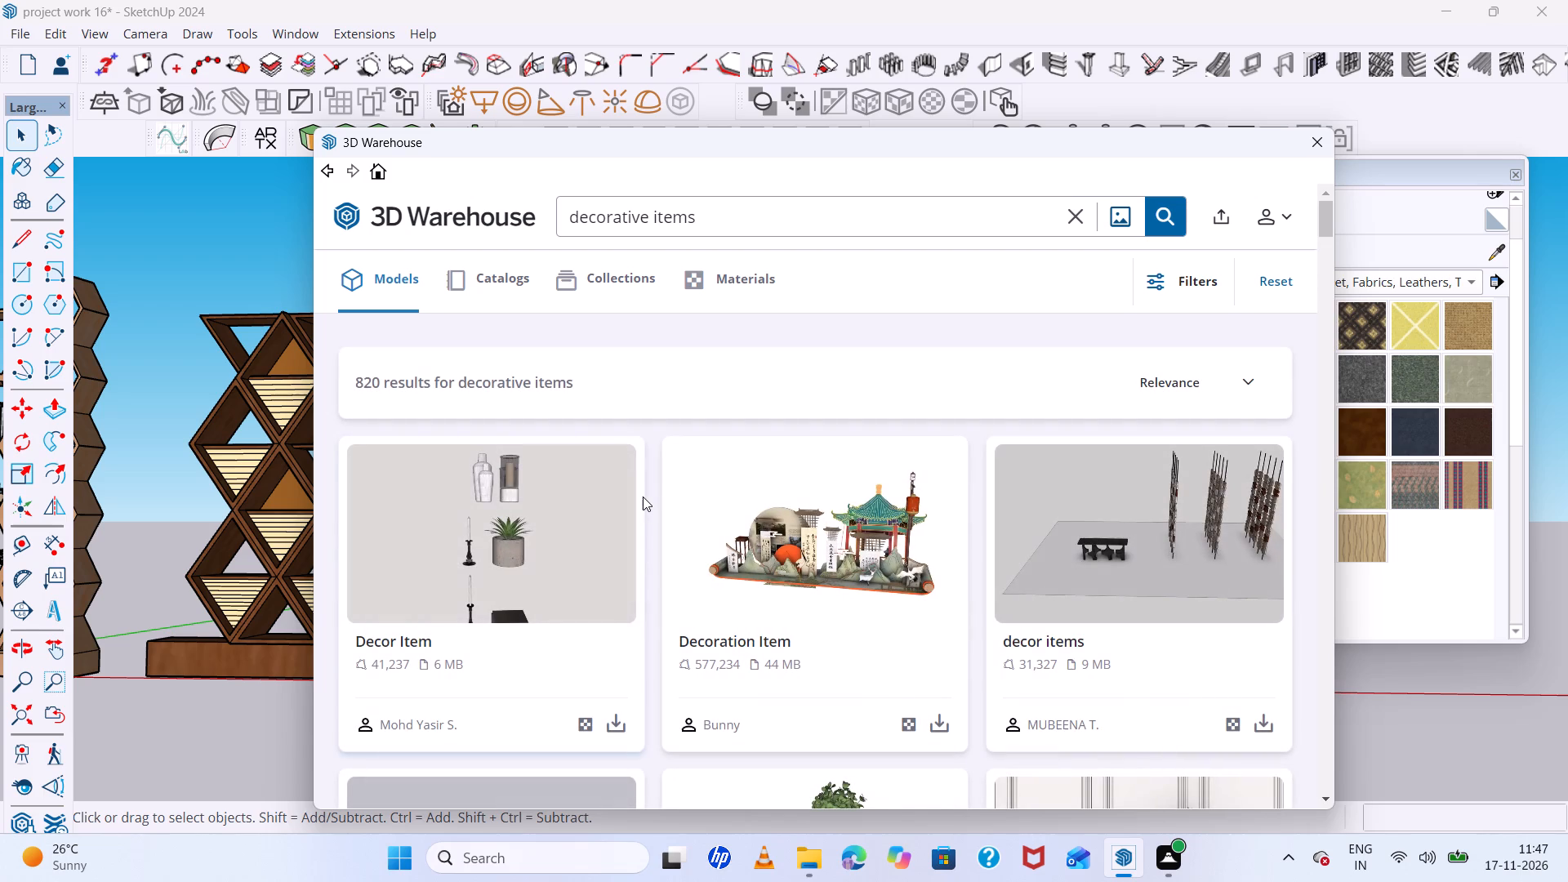
Look through the decorative item results for a model suited to the Buddha shelving unit.
scroll(710, 564, down, 3)
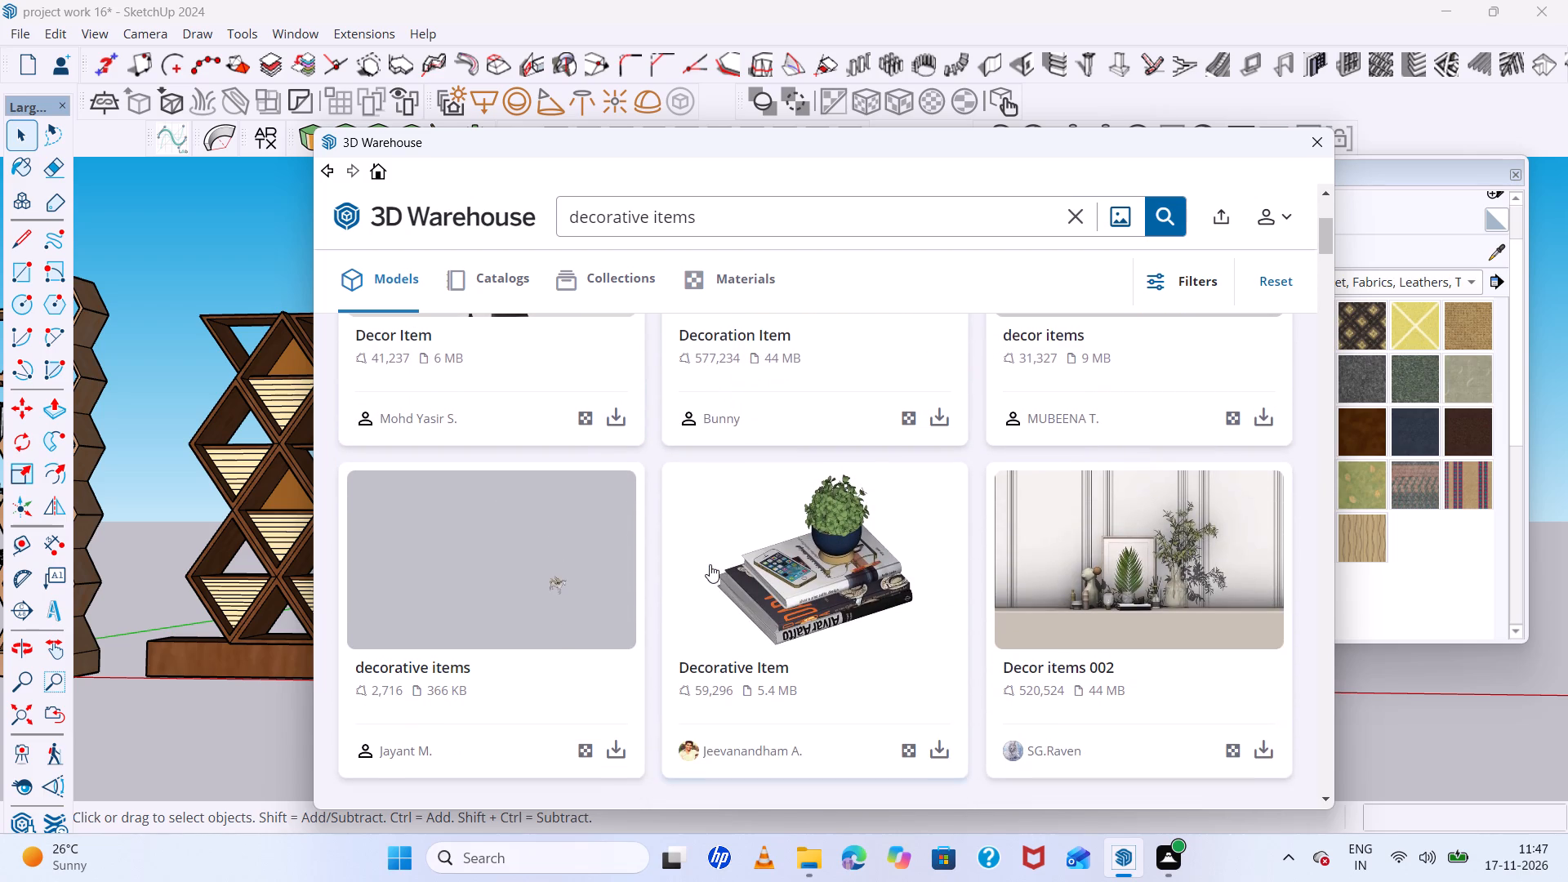
scroll(710, 564, down, 1)
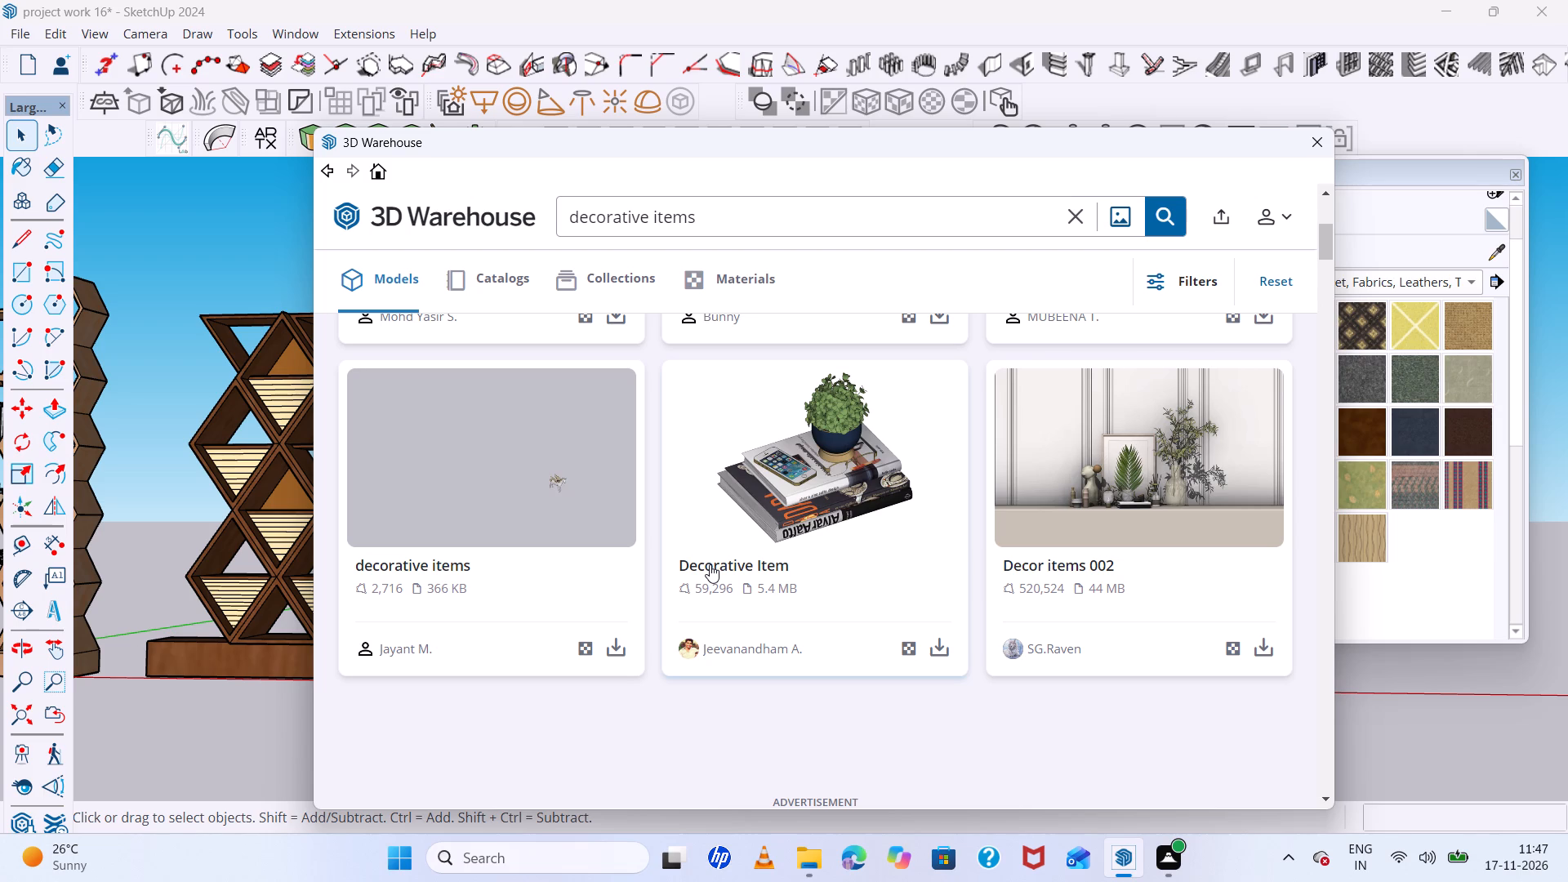
scroll(710, 564, down, 1)
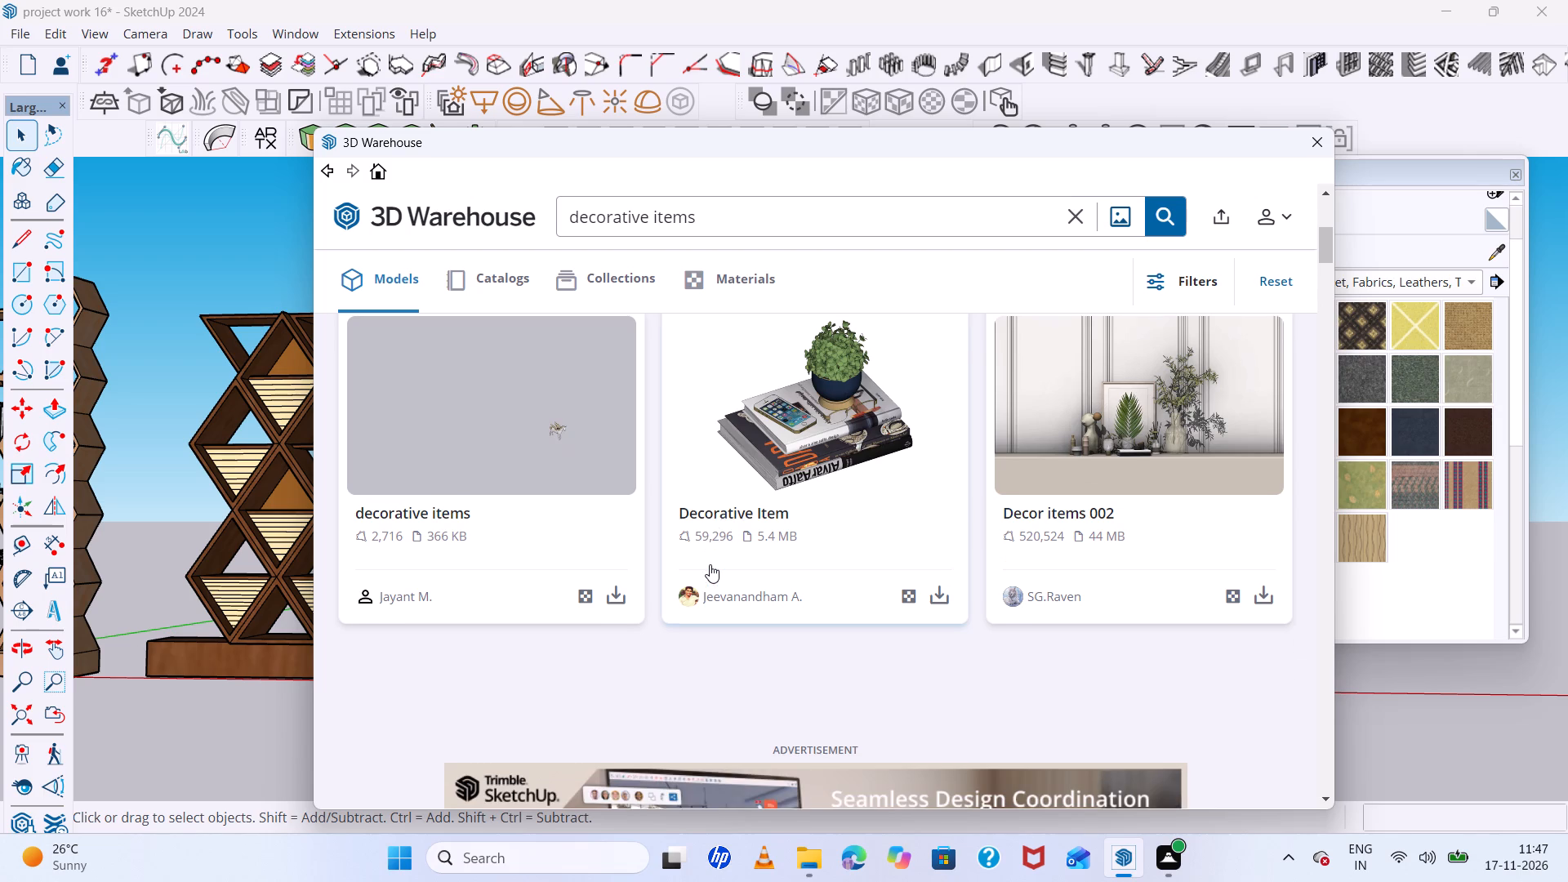
scroll(710, 564, down, 2)
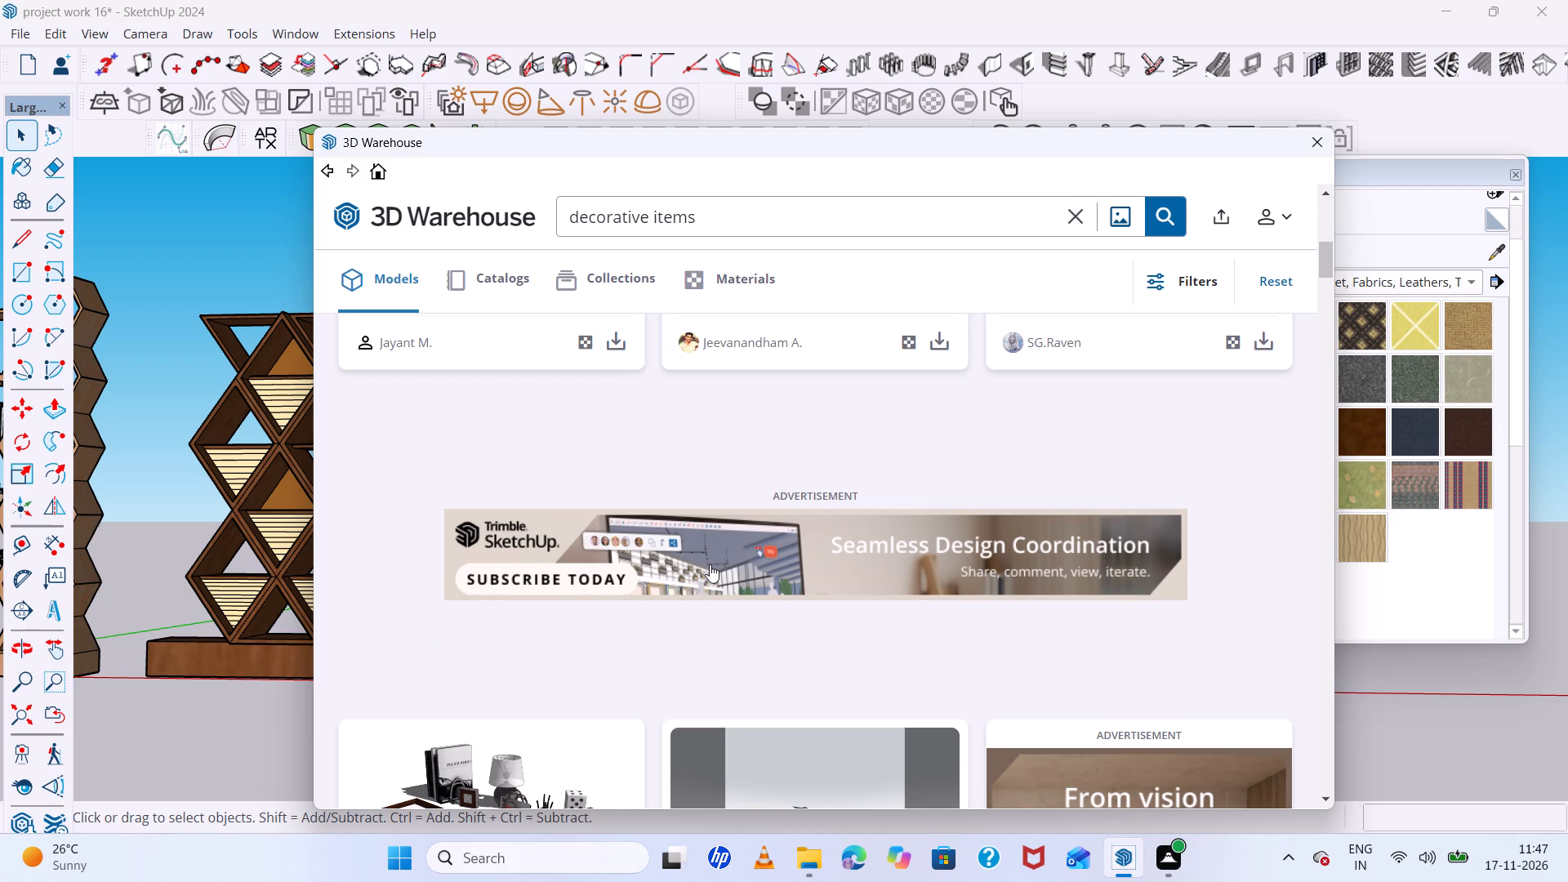
scroll(710, 564, down, 3)
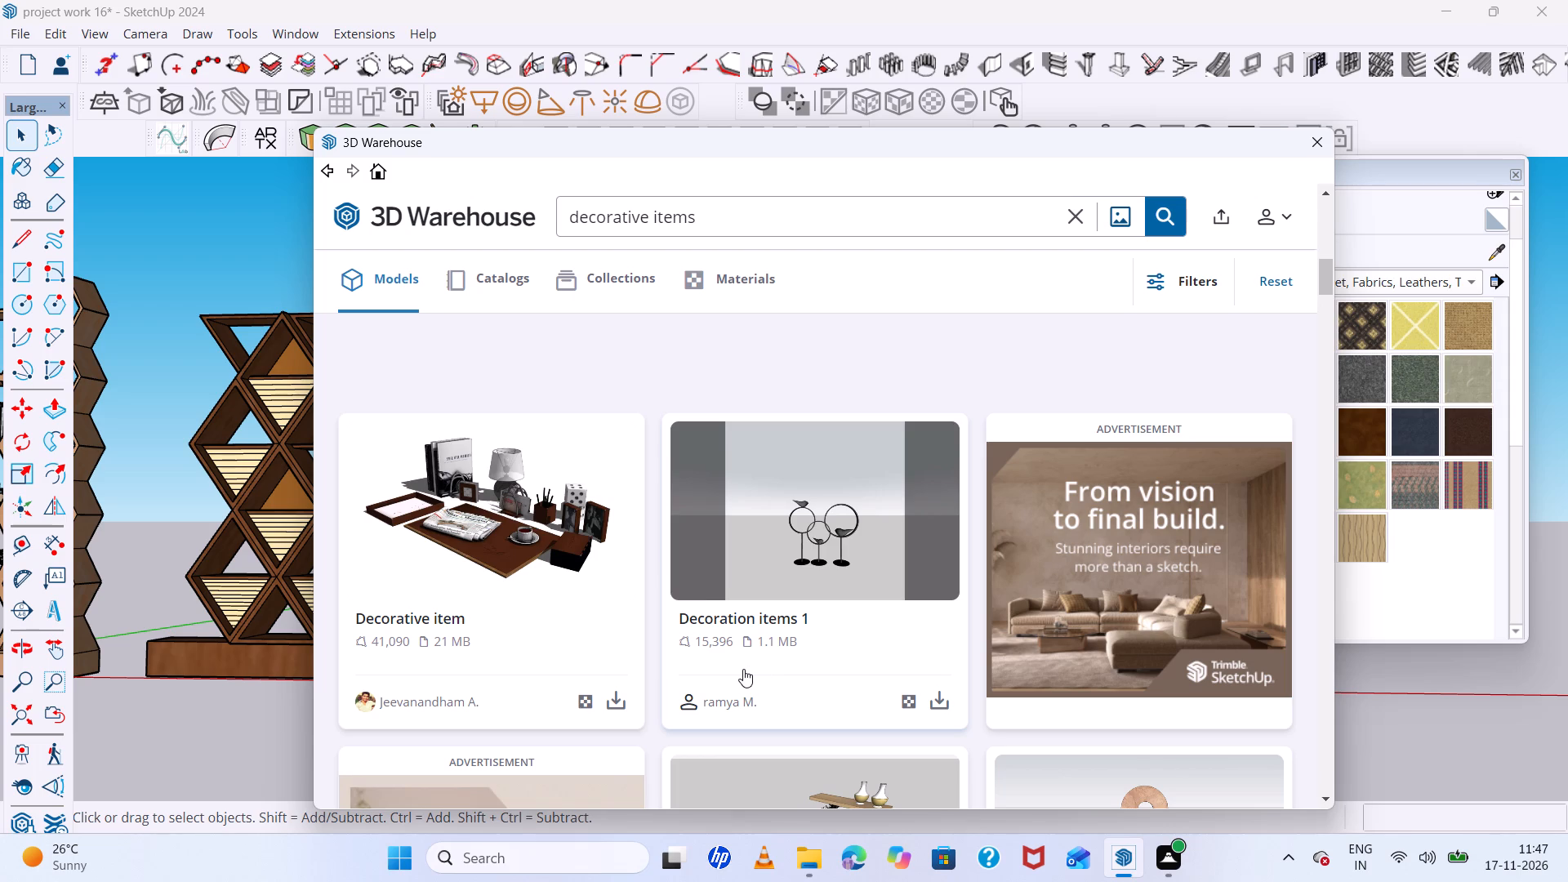
scroll(743, 669, down, 3)
scroll(743, 669, up, 2)
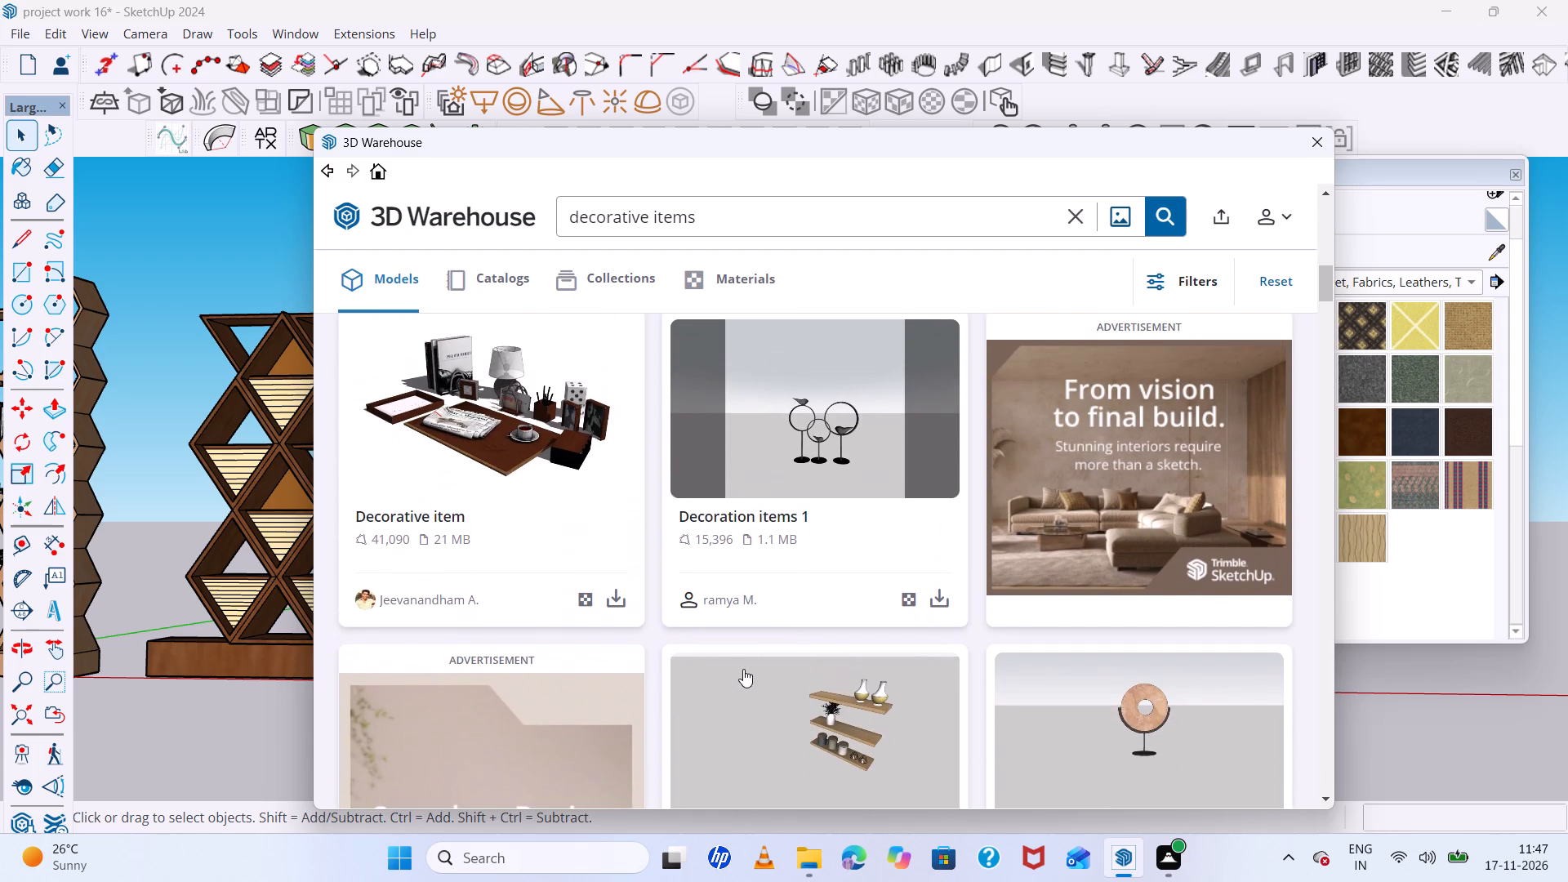
scroll(743, 669, down, 7)
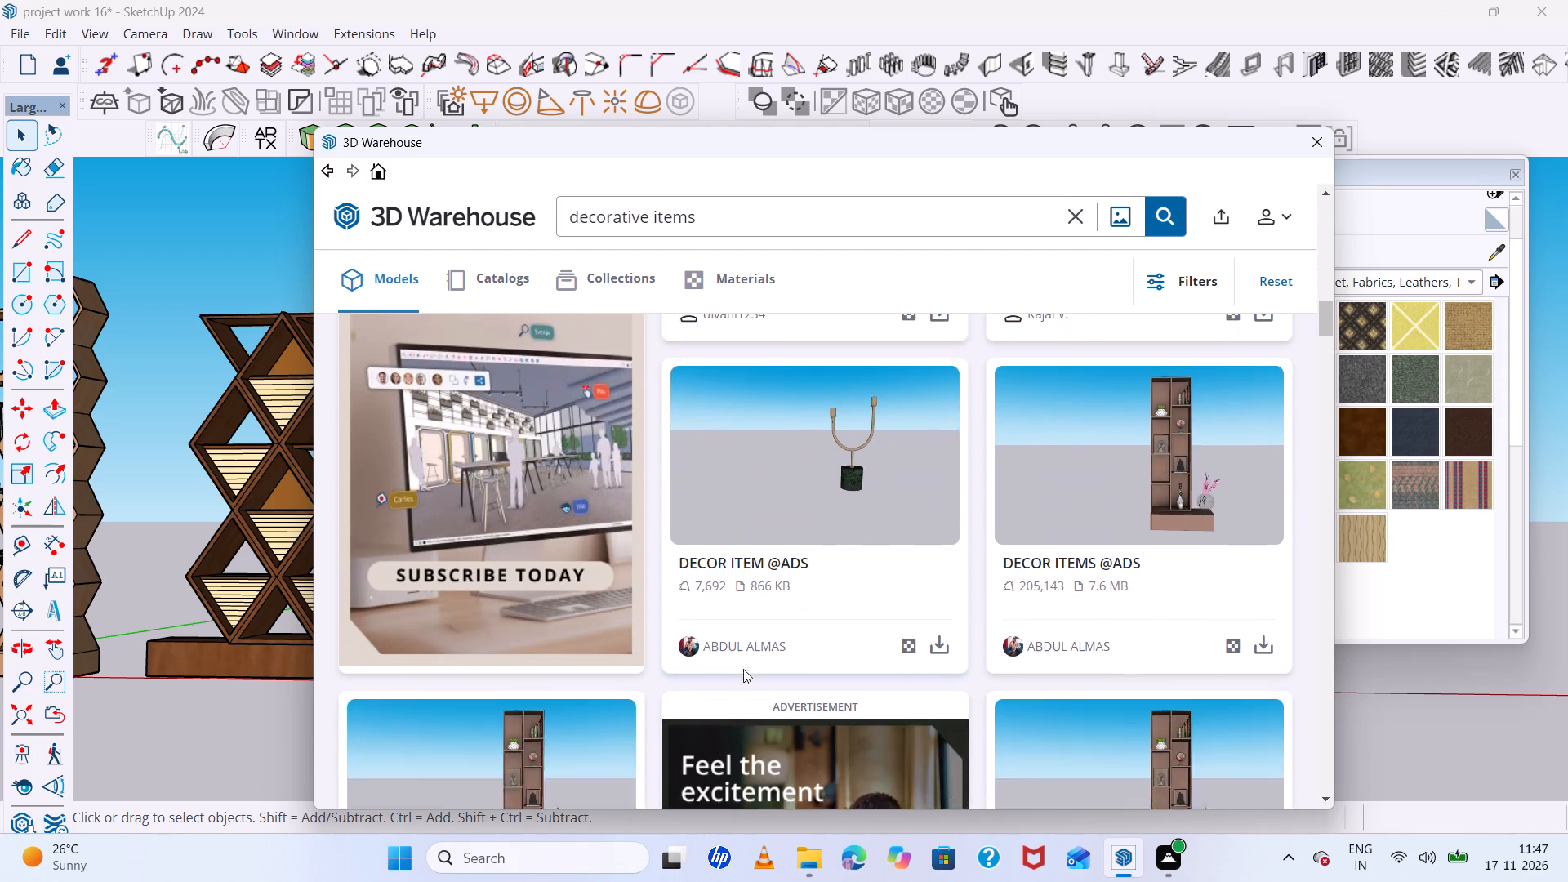
scroll(743, 669, down, 7)
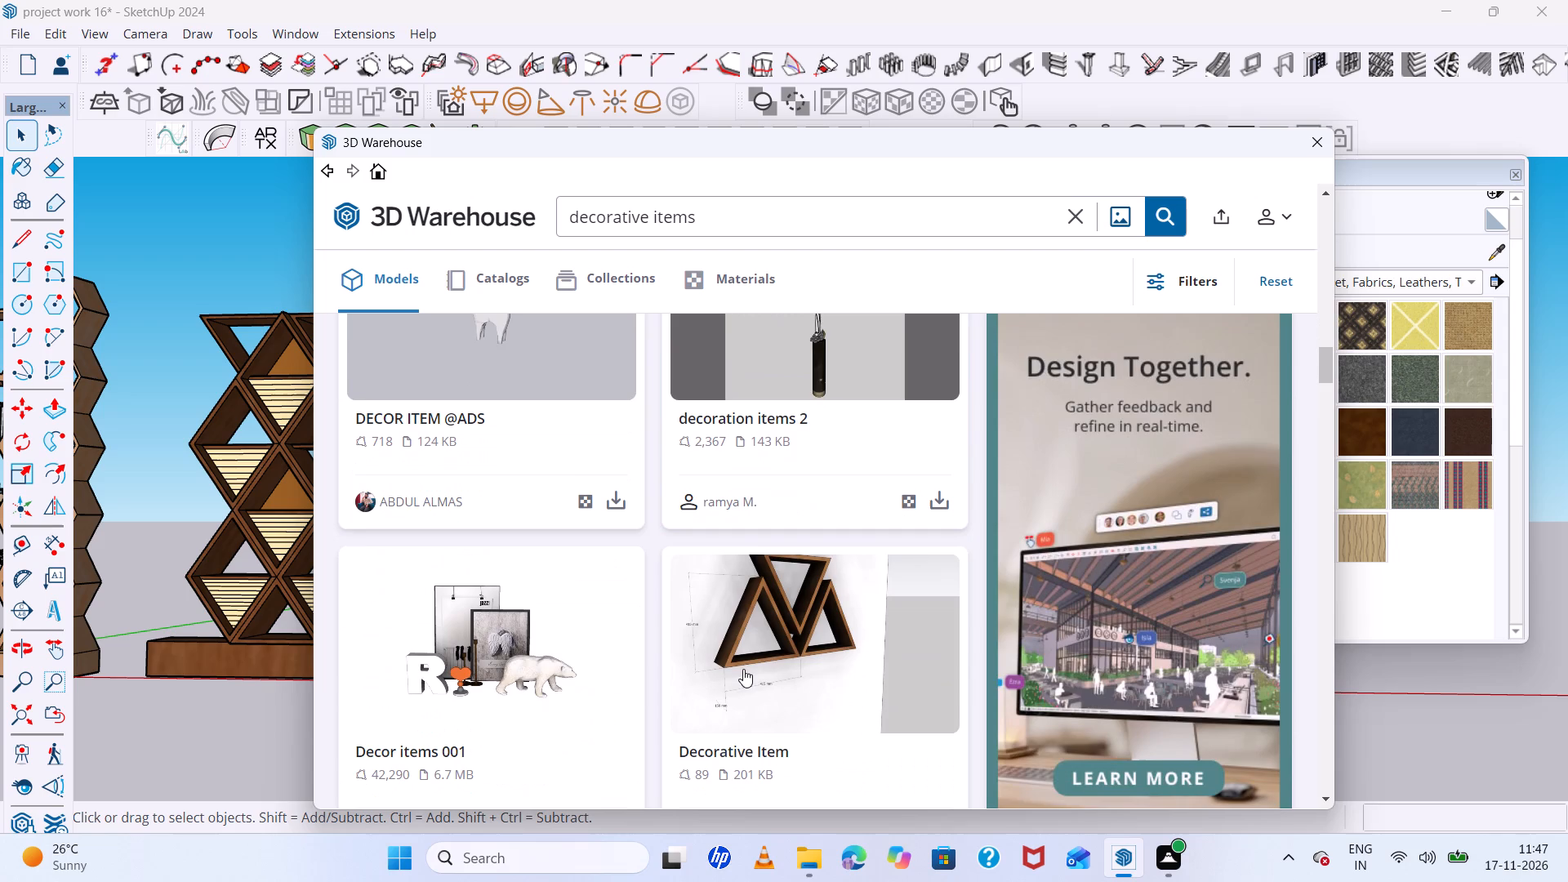
scroll(743, 669, down, 16)
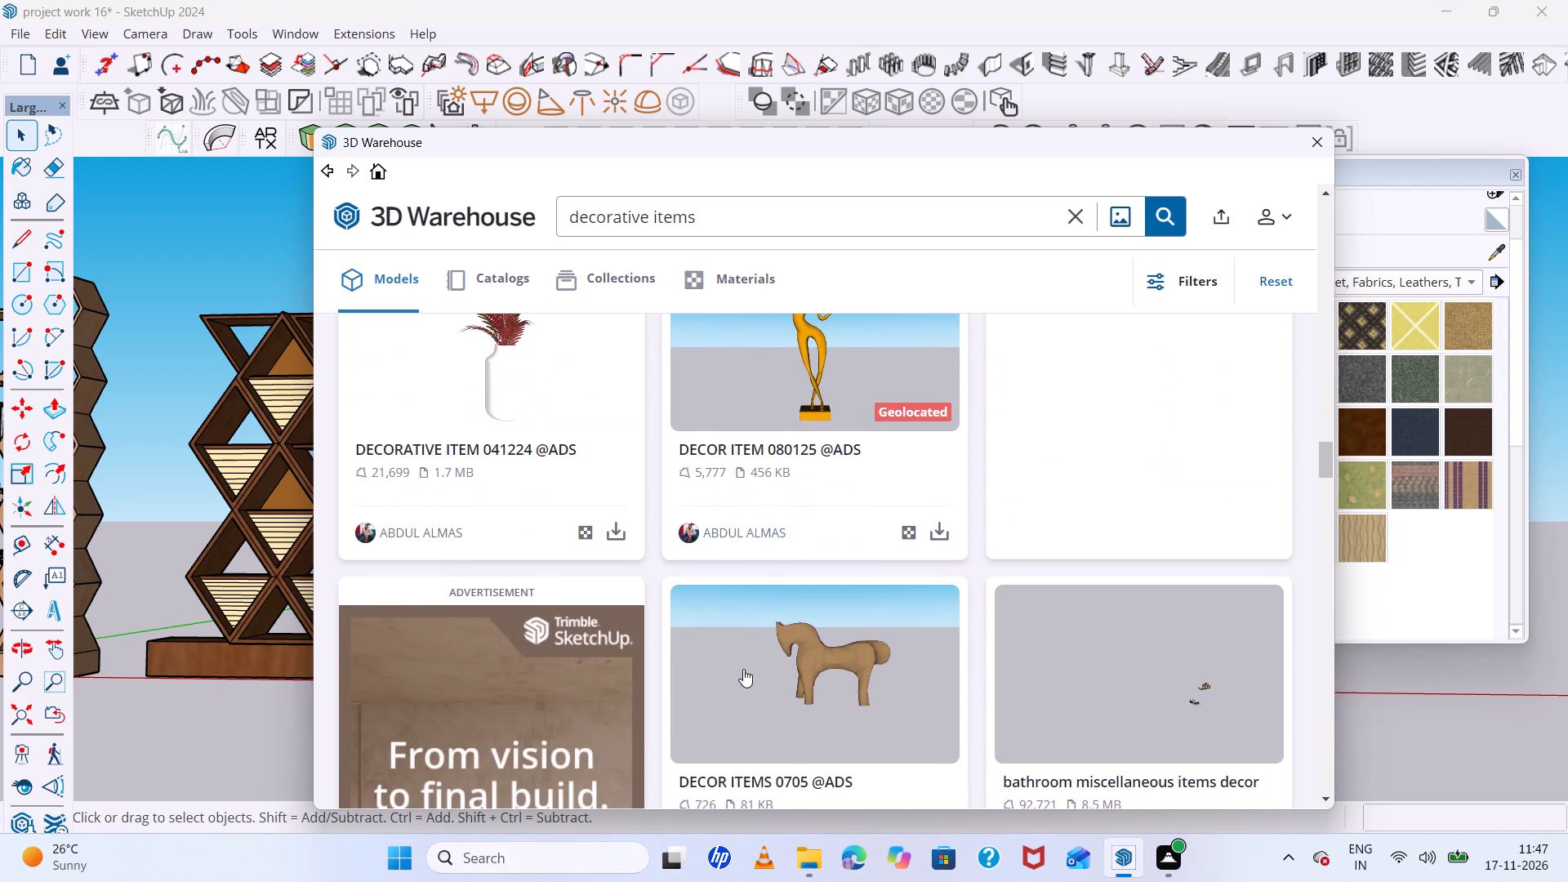
scroll(743, 669, up, 3)
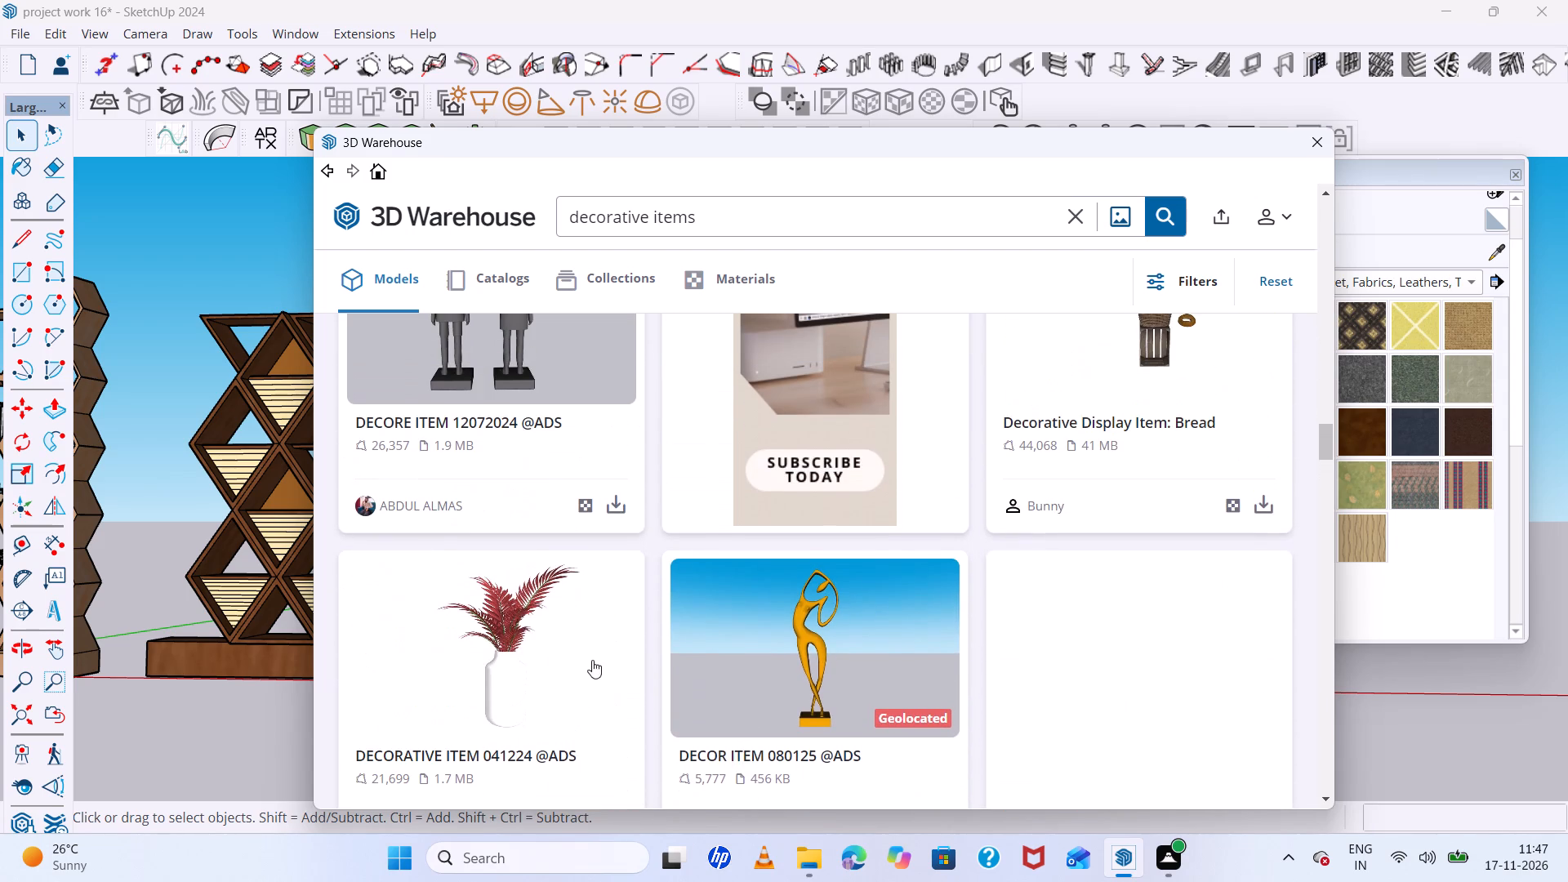
click(567, 646)
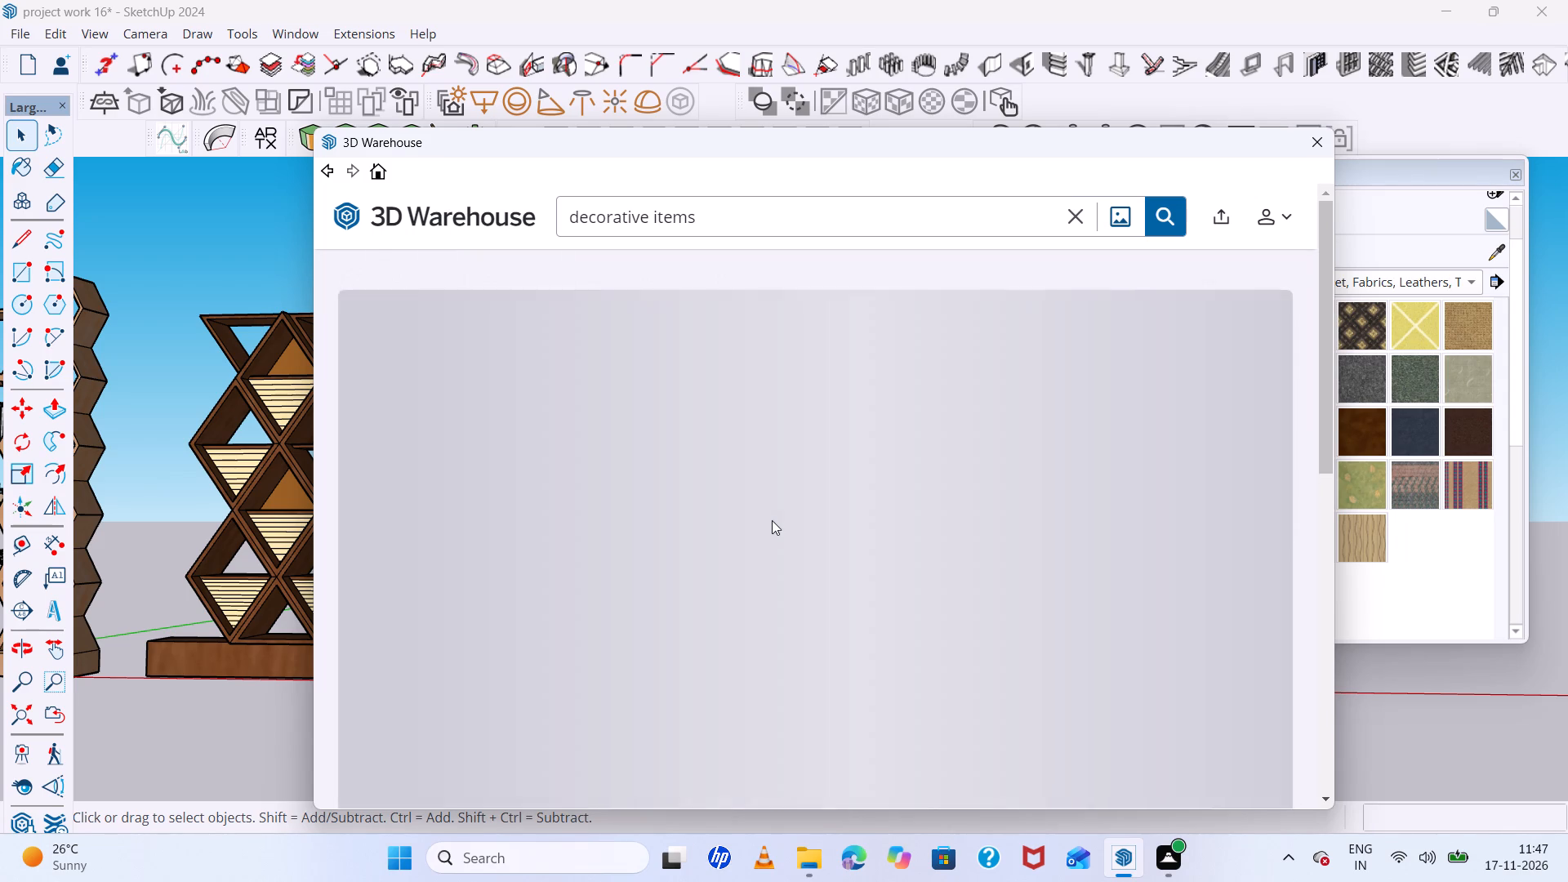
scroll(772, 520, down, 10)
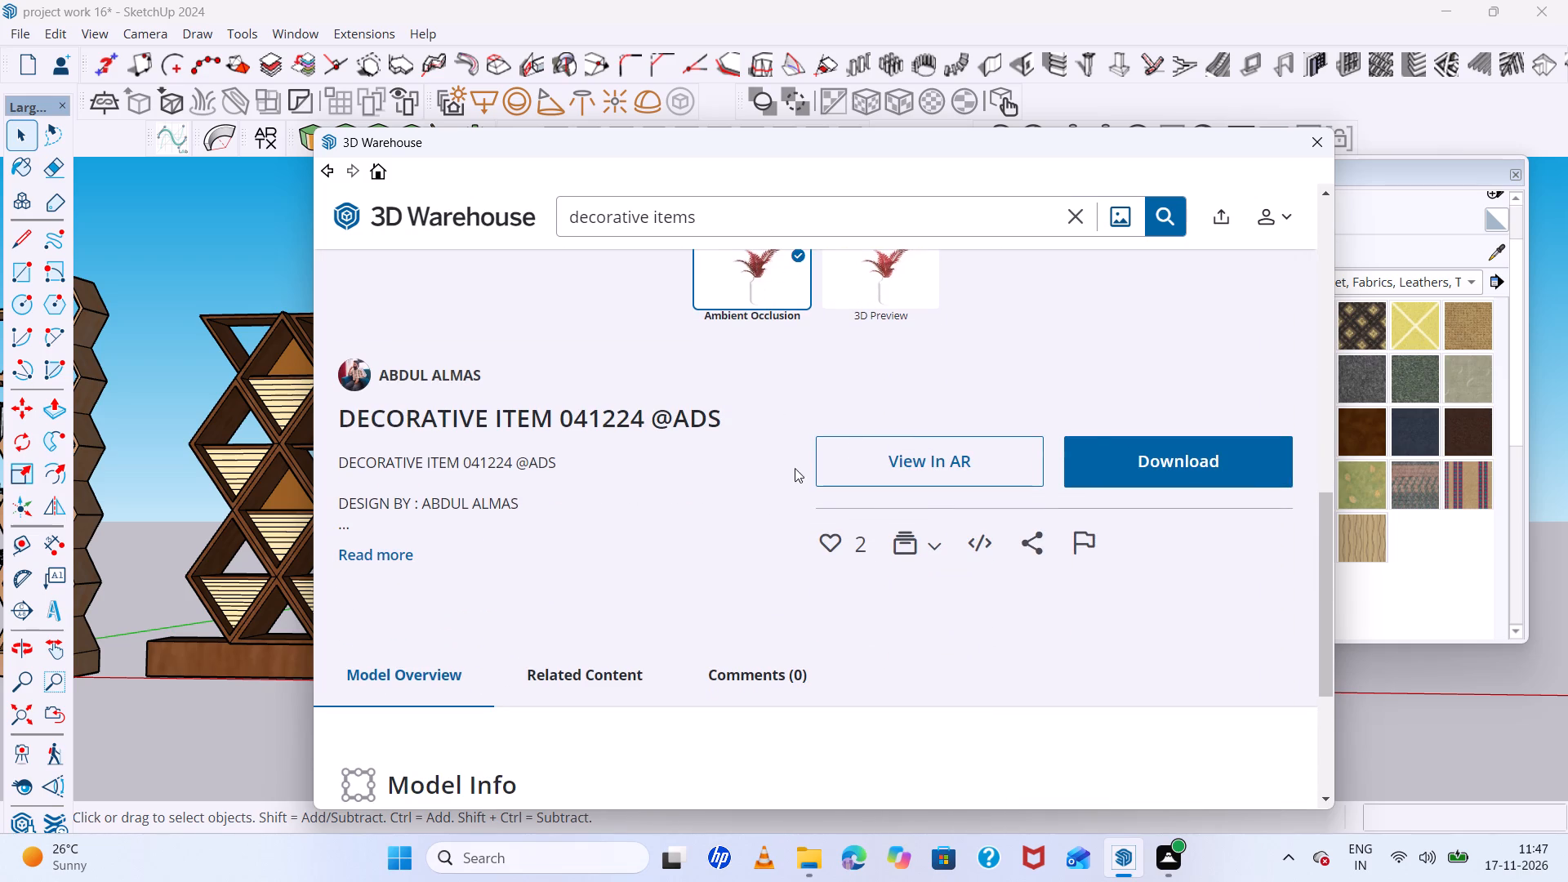
click(1089, 453)
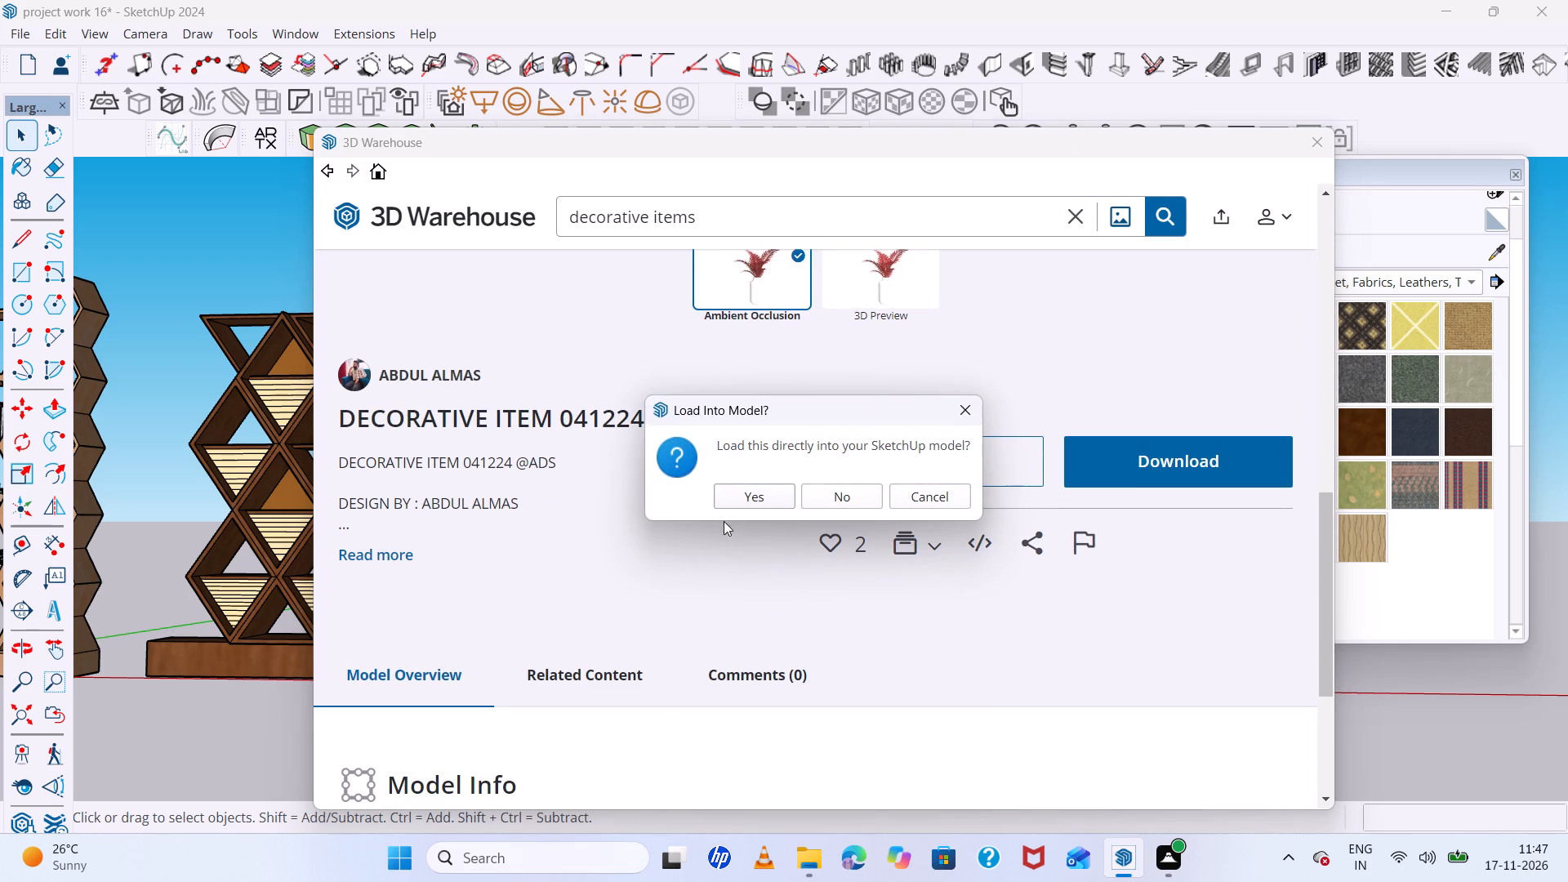
click(724, 488)
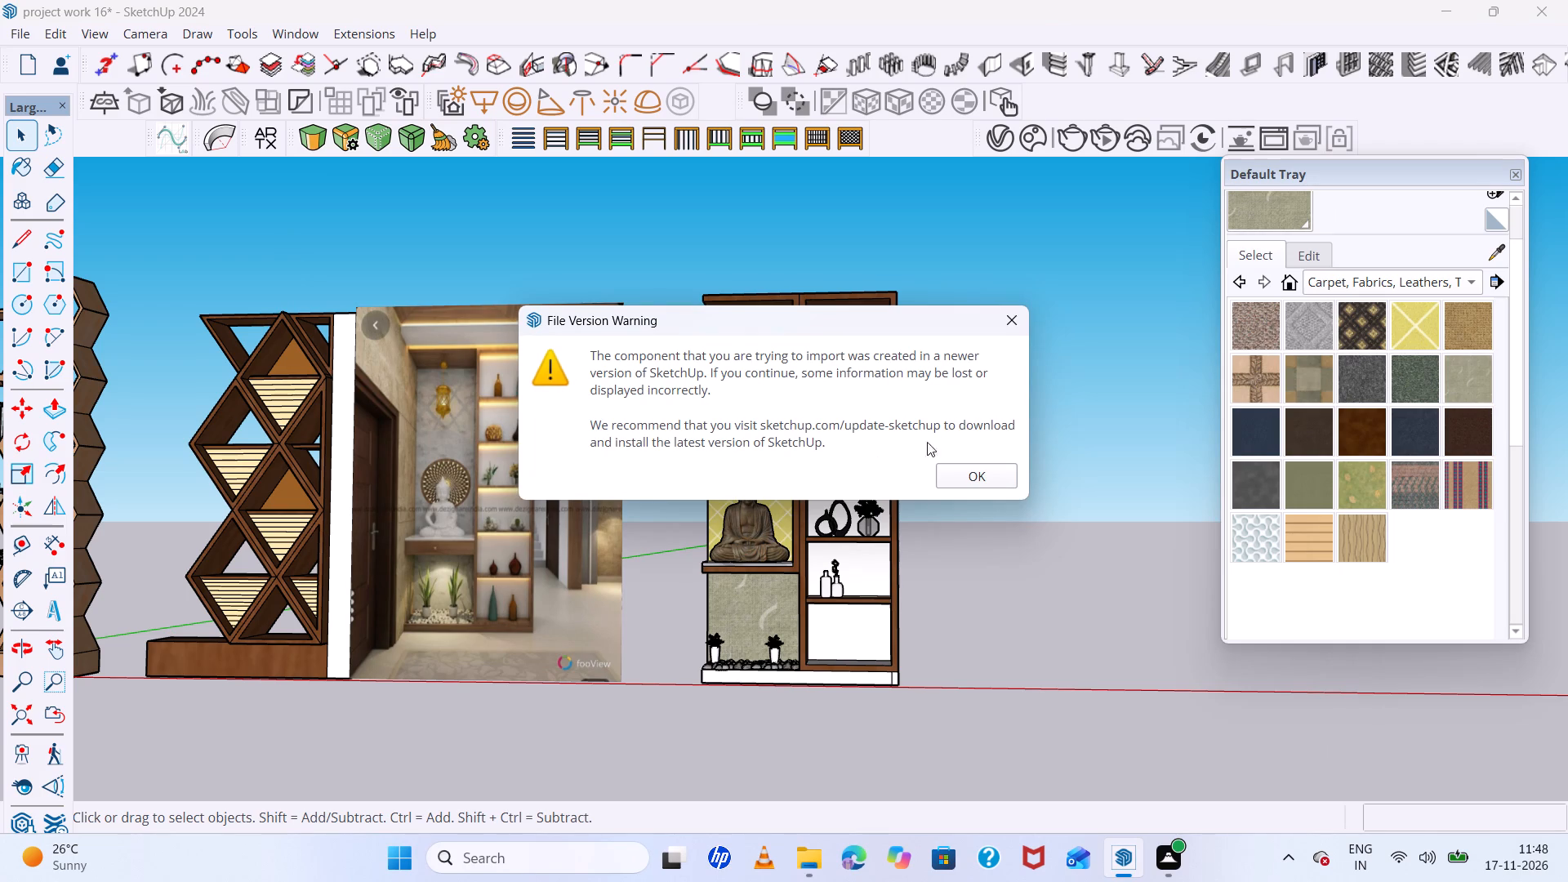
click(961, 479)
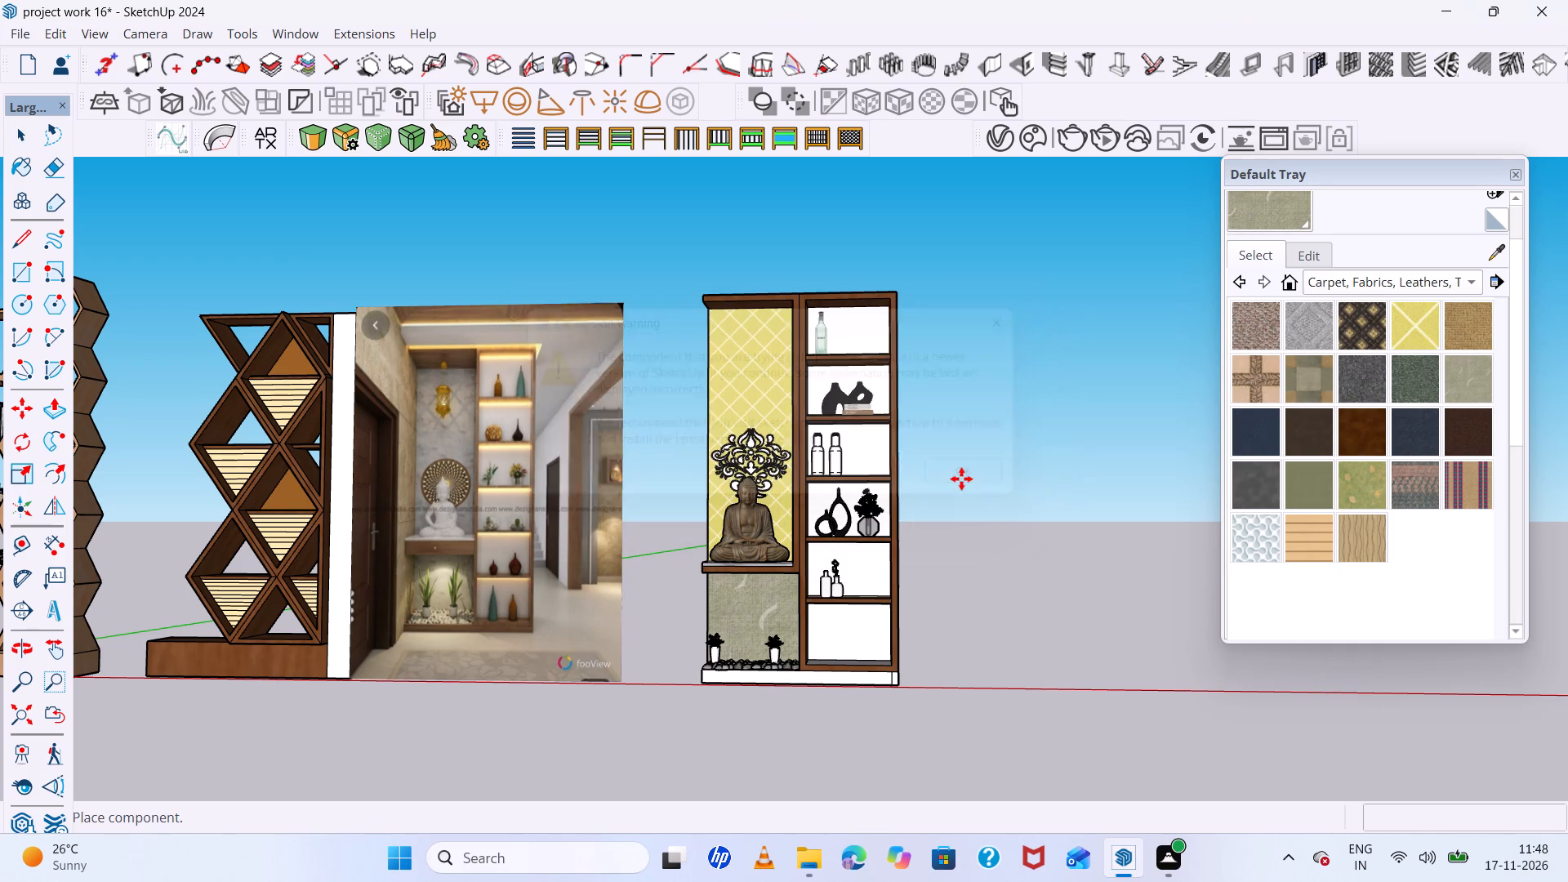
scroll(865, 514, down, 7)
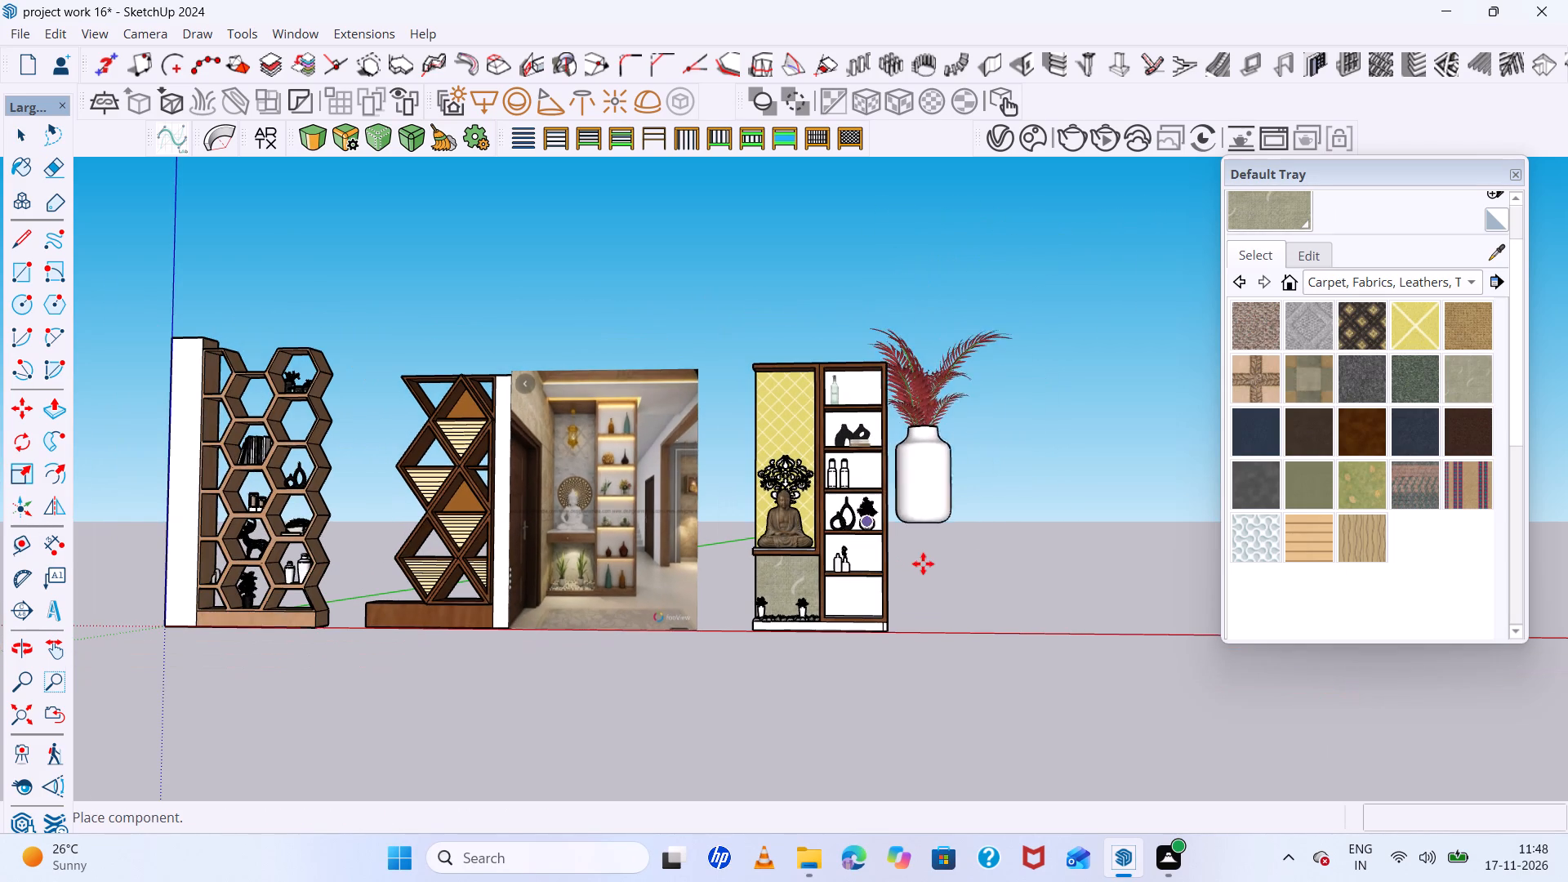
click(930, 626)
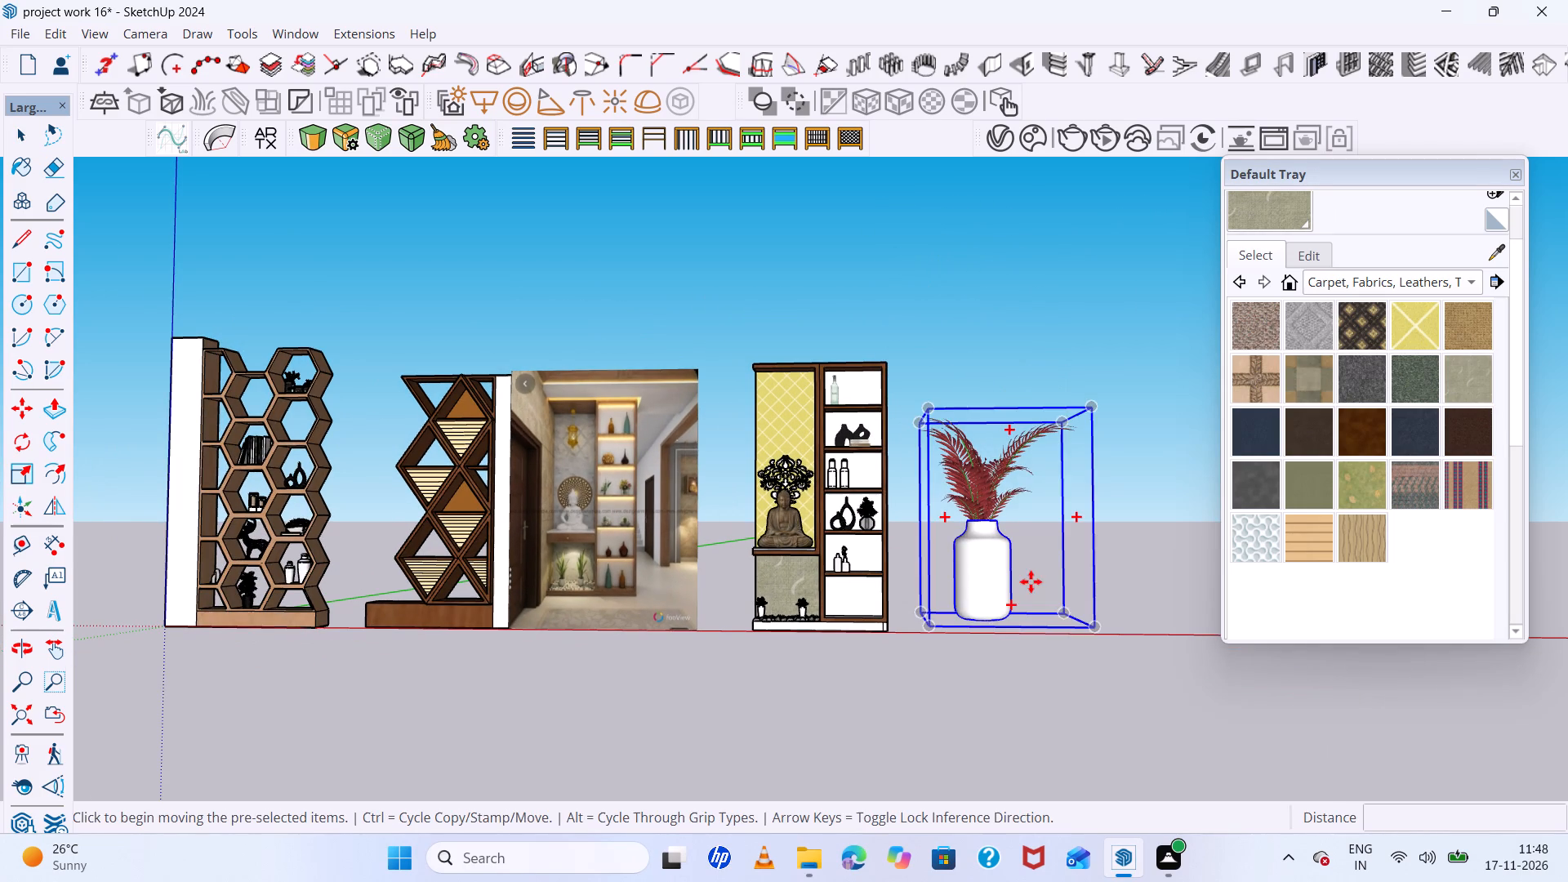
Scale the red-leaf vase down uniformly to a factor of about 0.25.
scroll(1032, 579, up, 11)
scroll(987, 532, down, 1)
middle_drag(987, 532, 909, 612)
scroll(949, 594, down, 6)
middle_drag(969, 581, 988, 506)
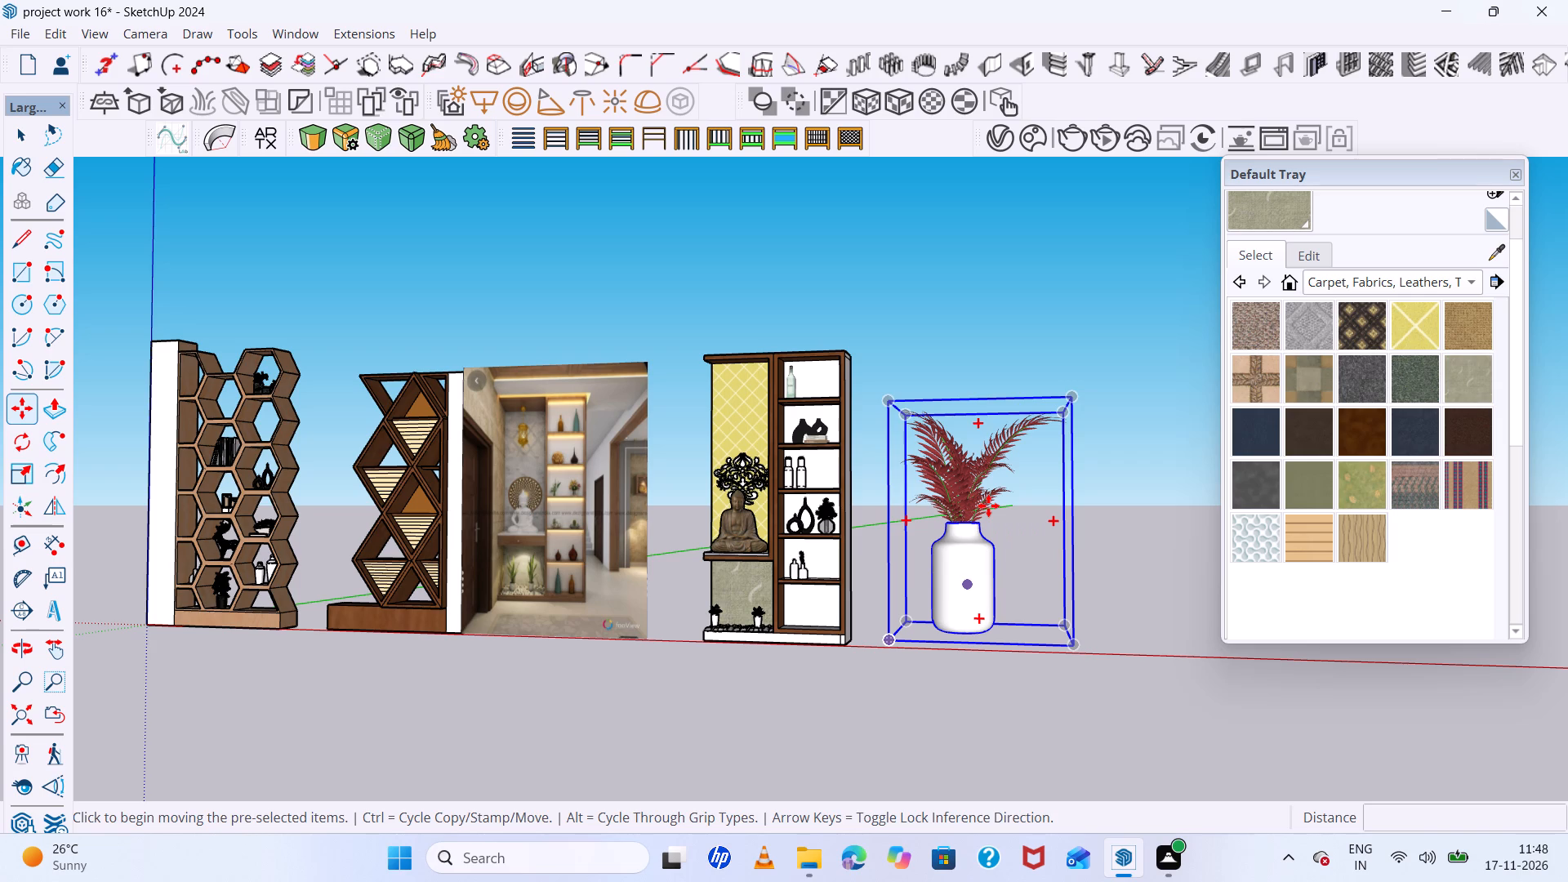
key(s)
middle_drag(1052, 469, 1062, 525)
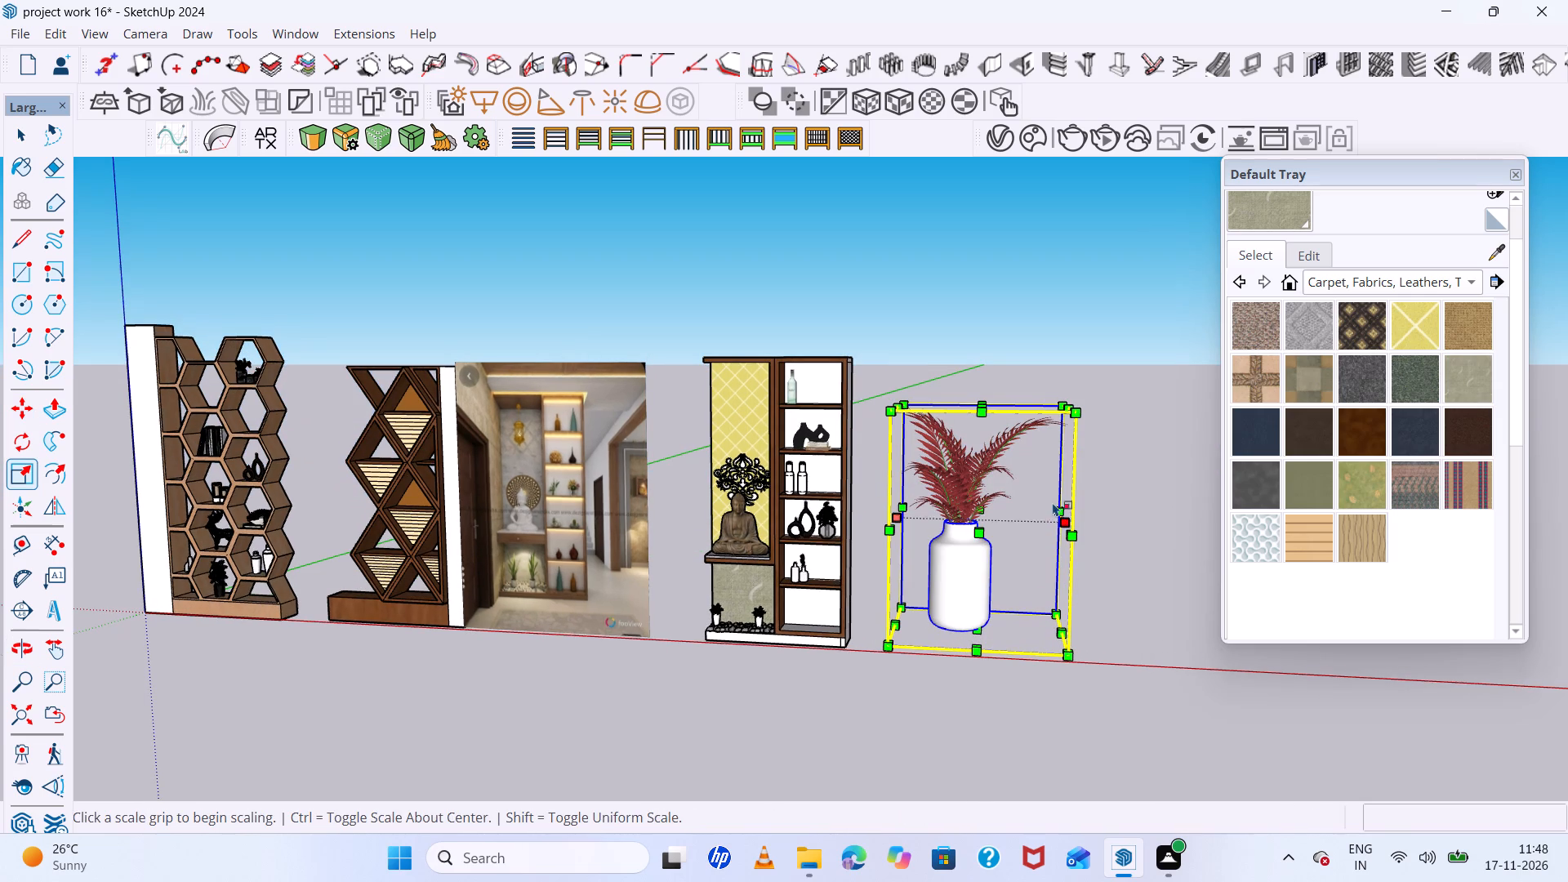
click(1061, 402)
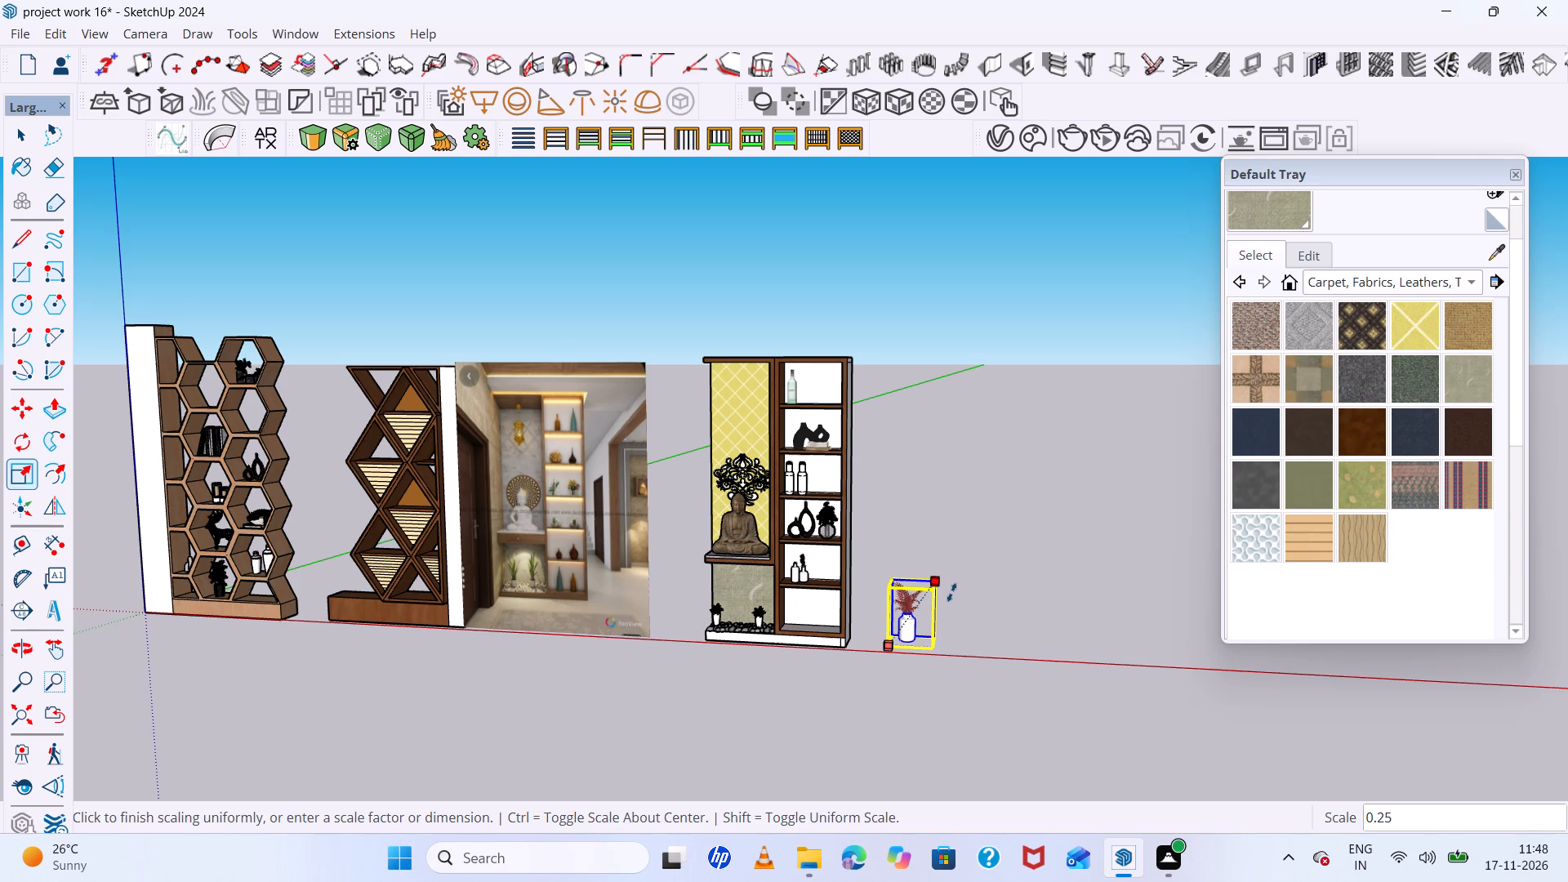
click(951, 592)
Scale the red-leaf vase down uniformly again by a factor of about 0.64 so it suits the shelf niches.
scroll(973, 622, up, 6)
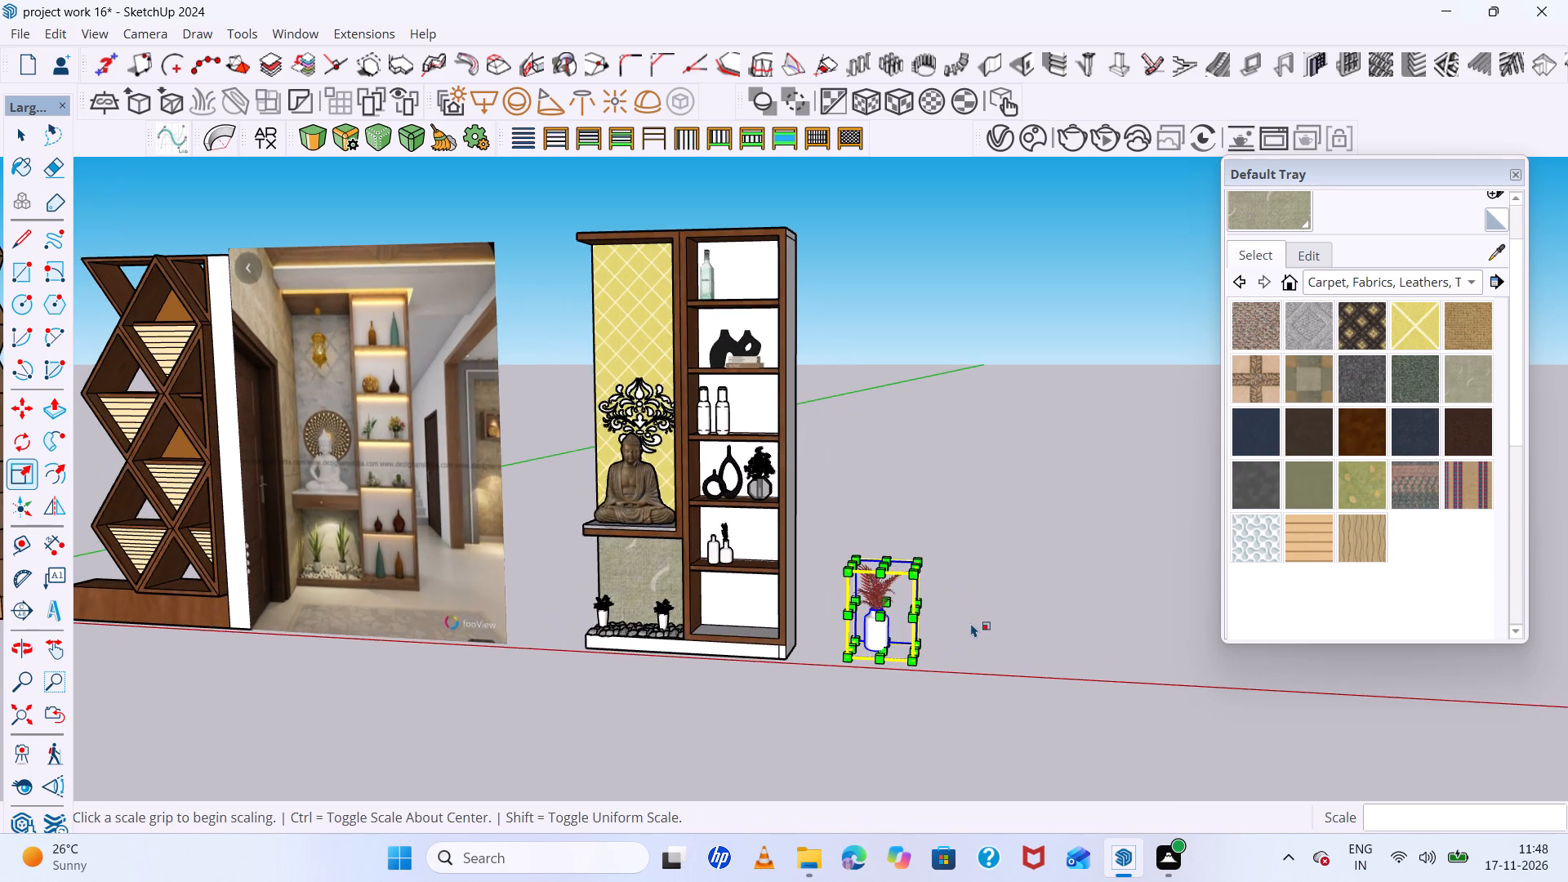
middle_drag(969, 620, 974, 568)
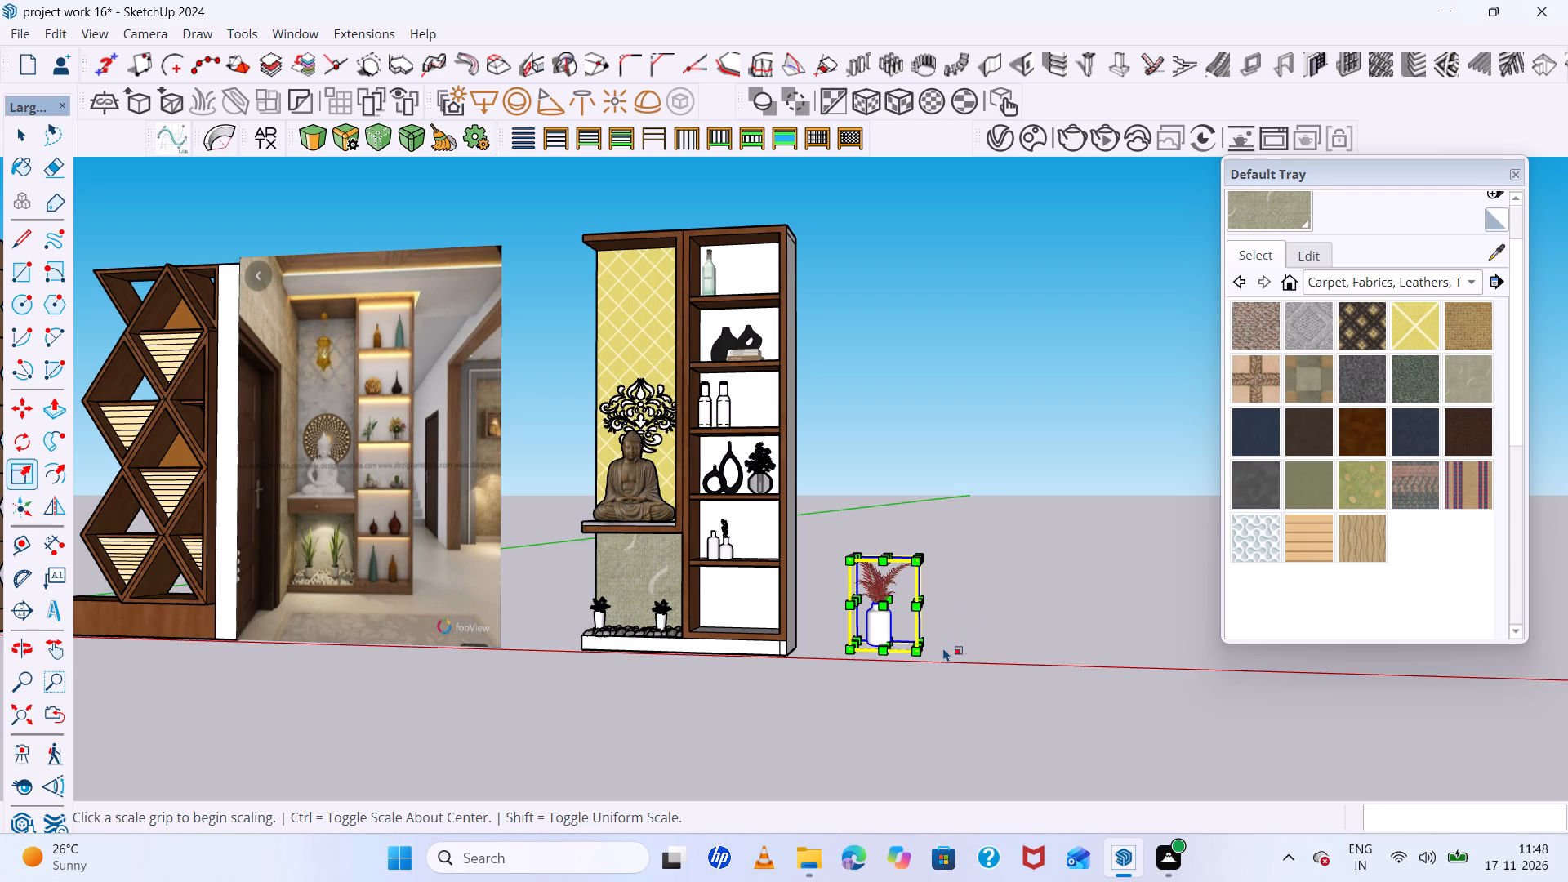
scroll(939, 660, down, 3)
scroll(936, 702, up, 5)
scroll(935, 702, down, 1)
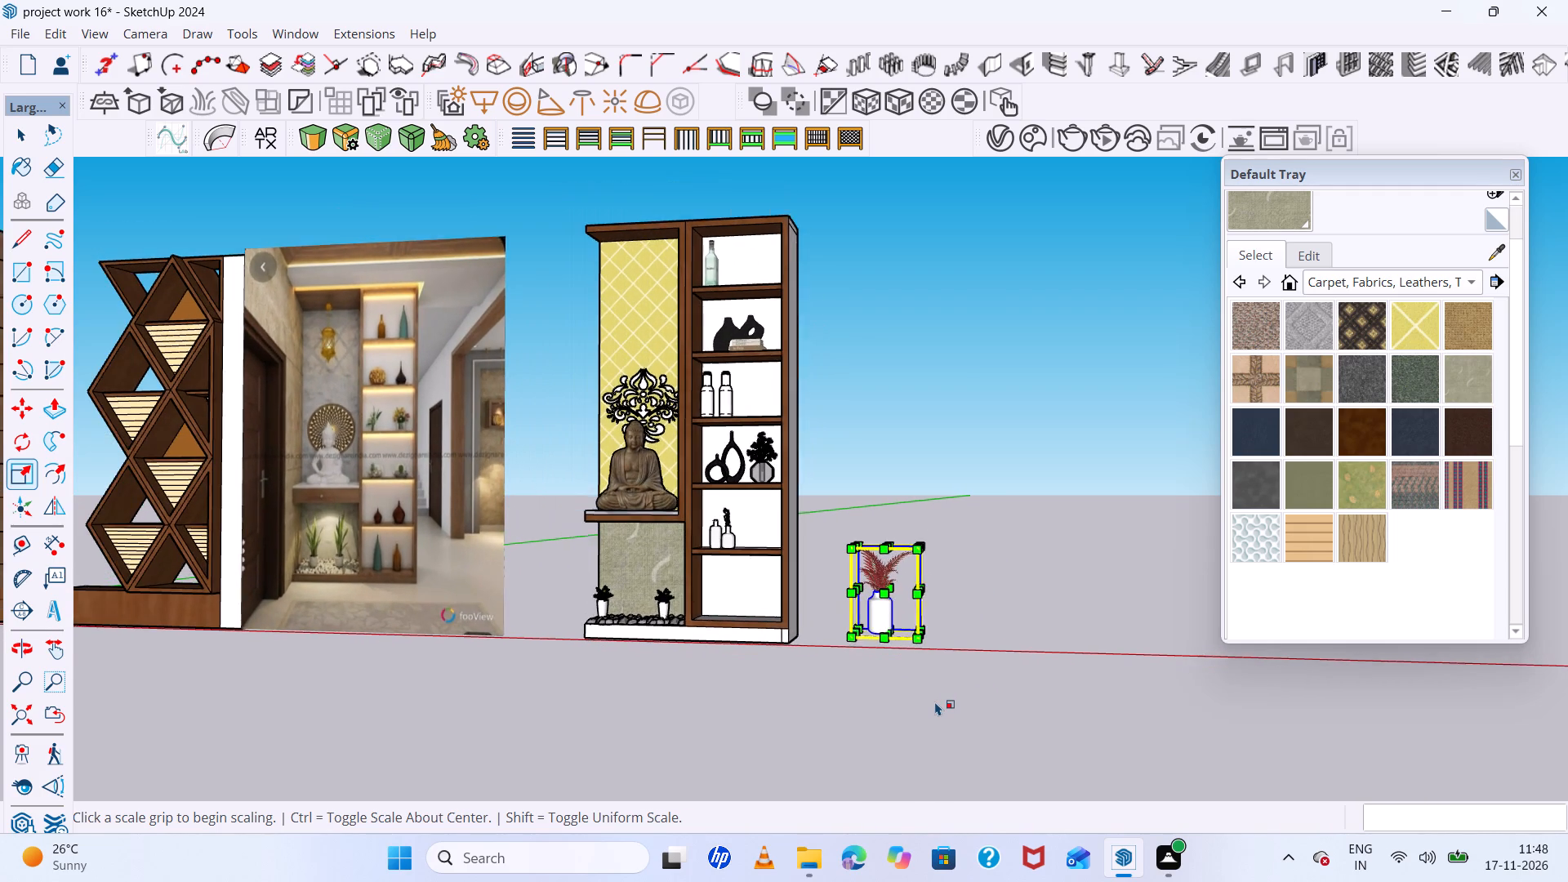
scroll(935, 702, down, 1)
middle_drag(935, 700, 951, 664)
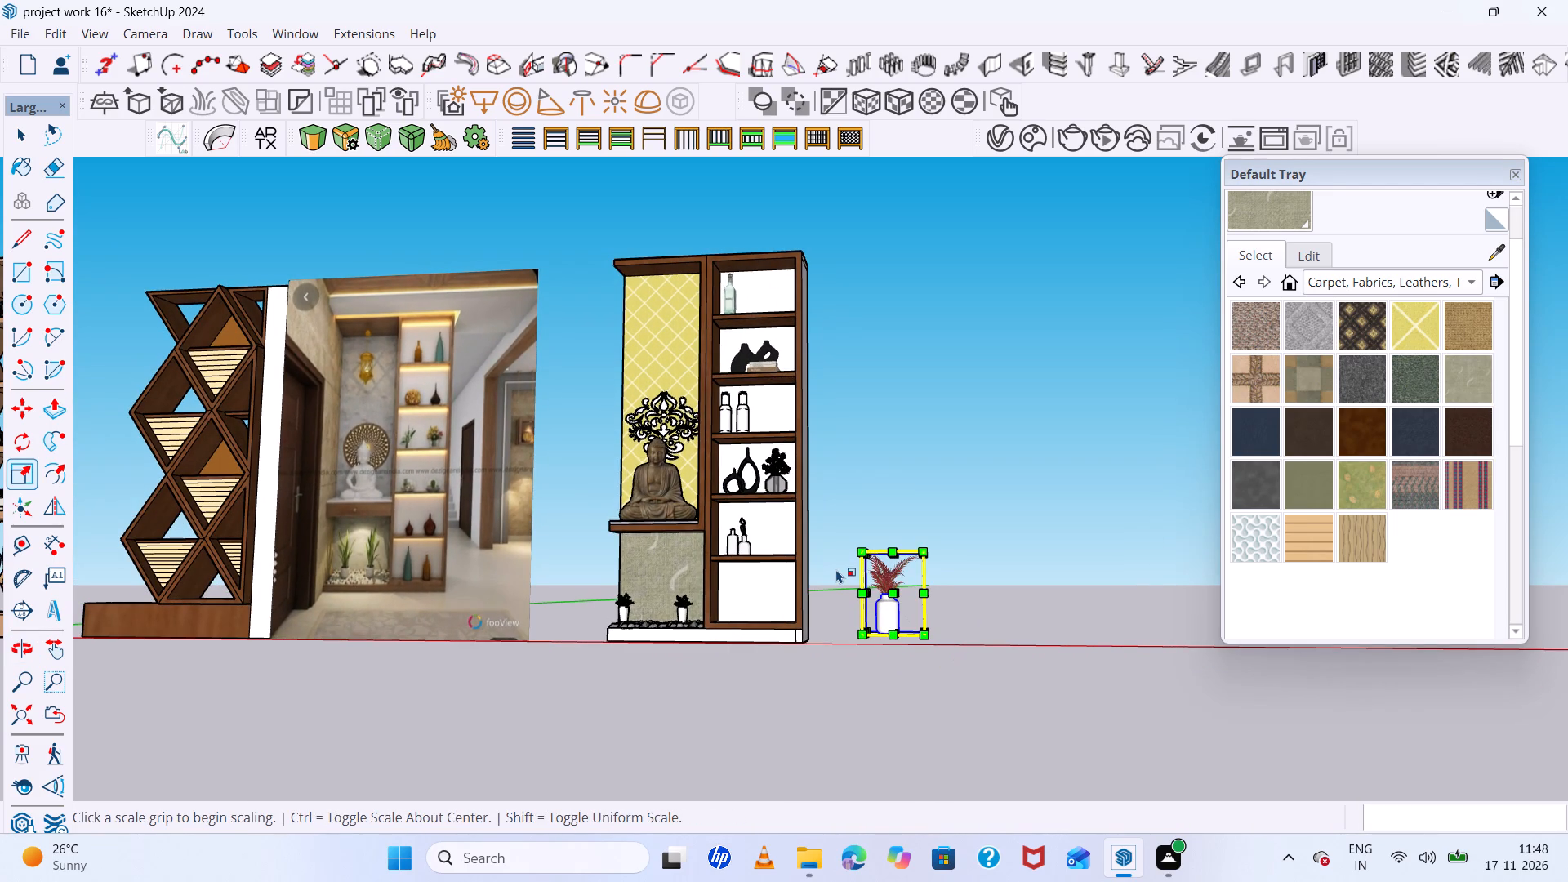
scroll(852, 584, up, 9)
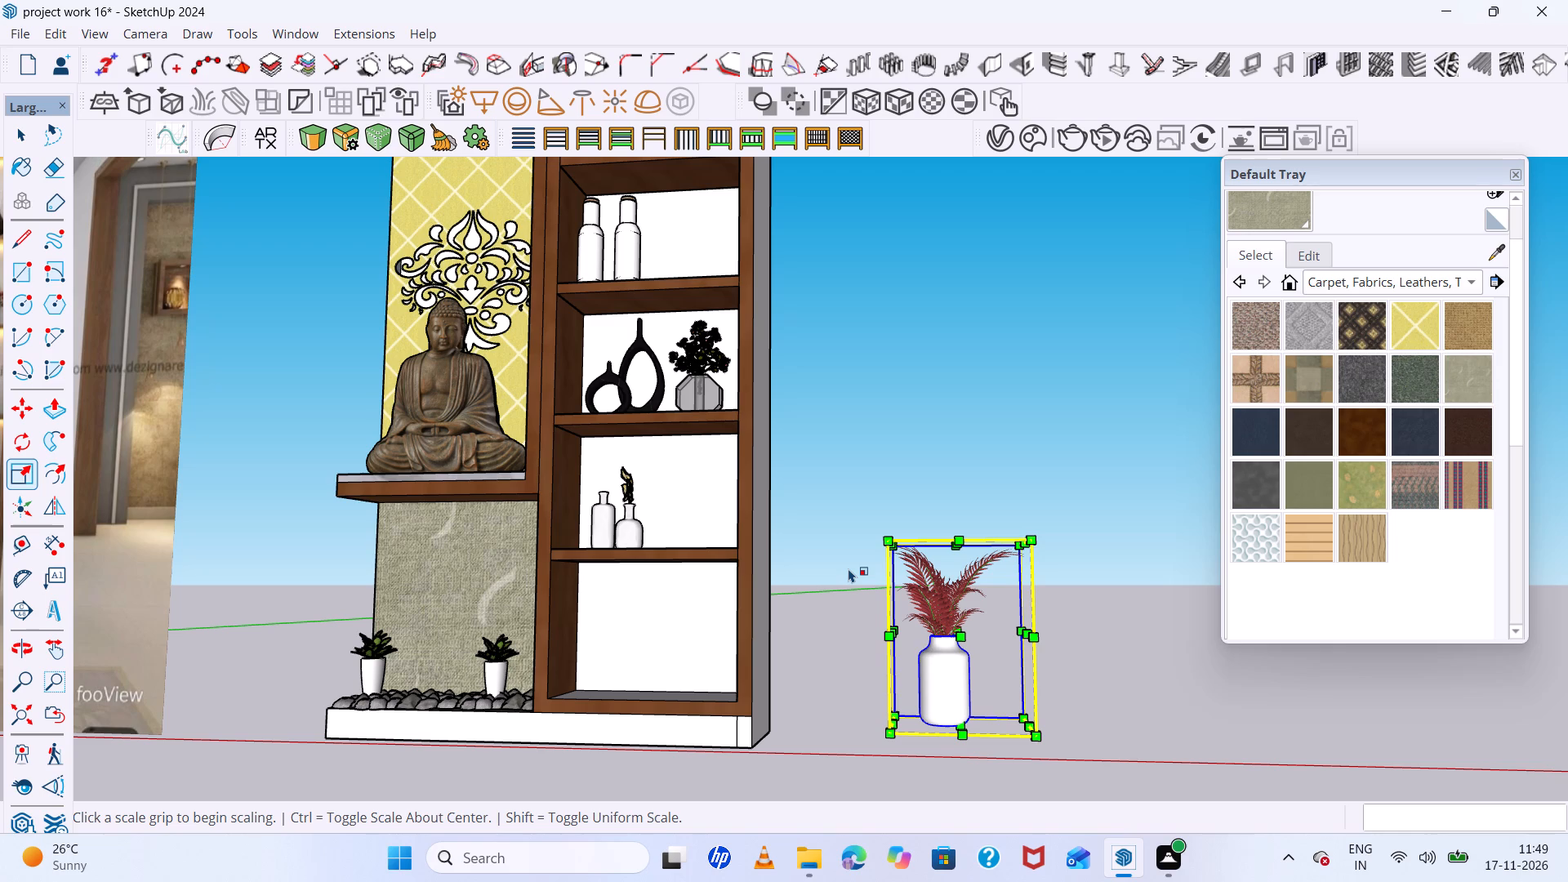
scroll(936, 537, up, 5)
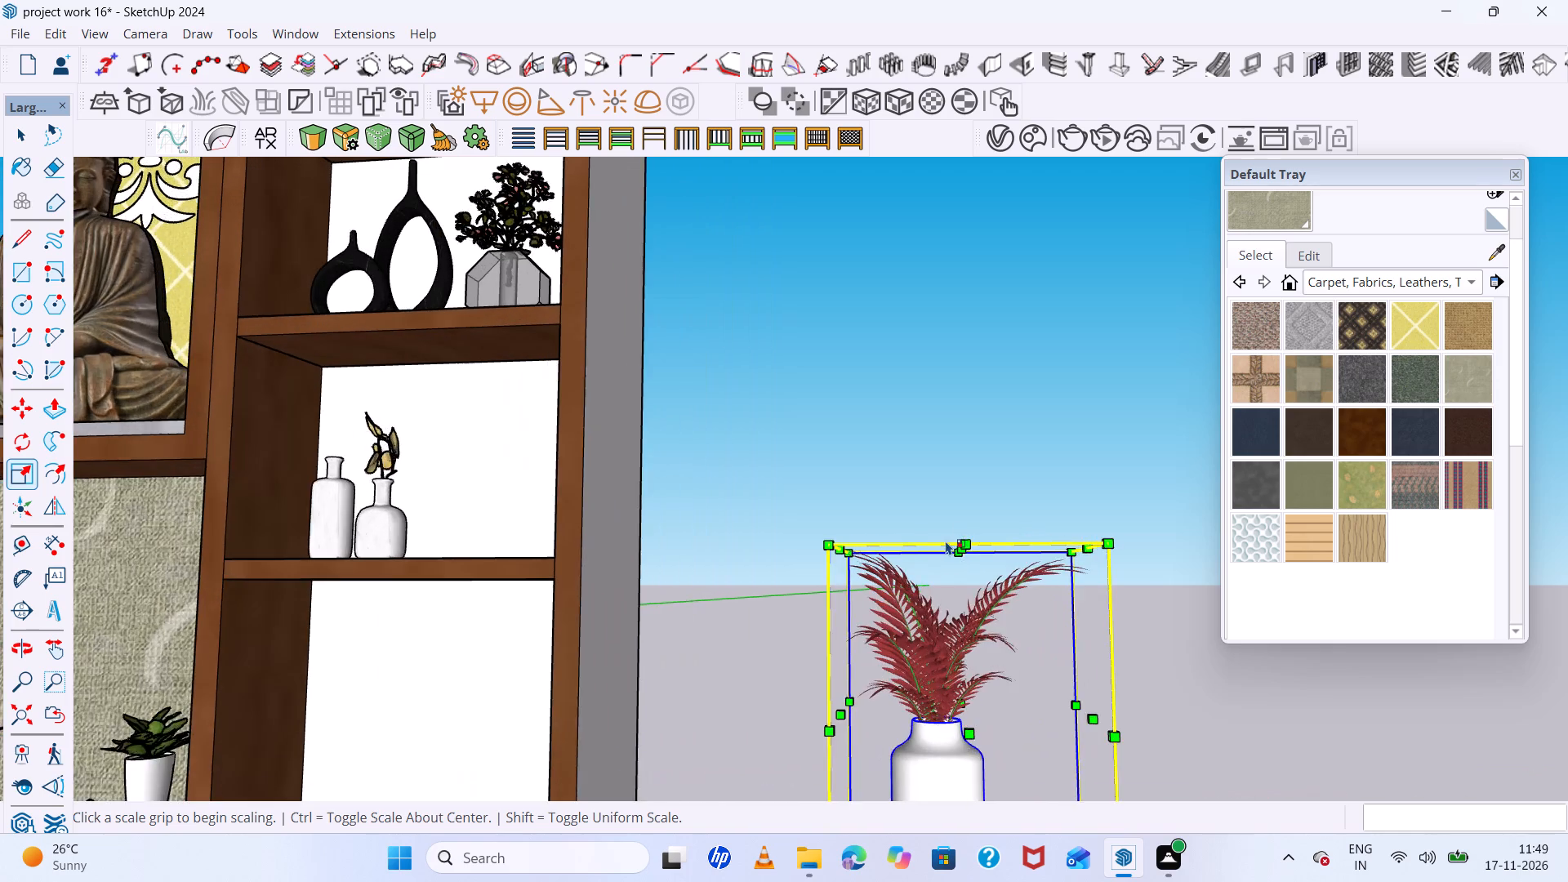
scroll(942, 541, down, 8)
middle_drag(905, 515, 894, 568)
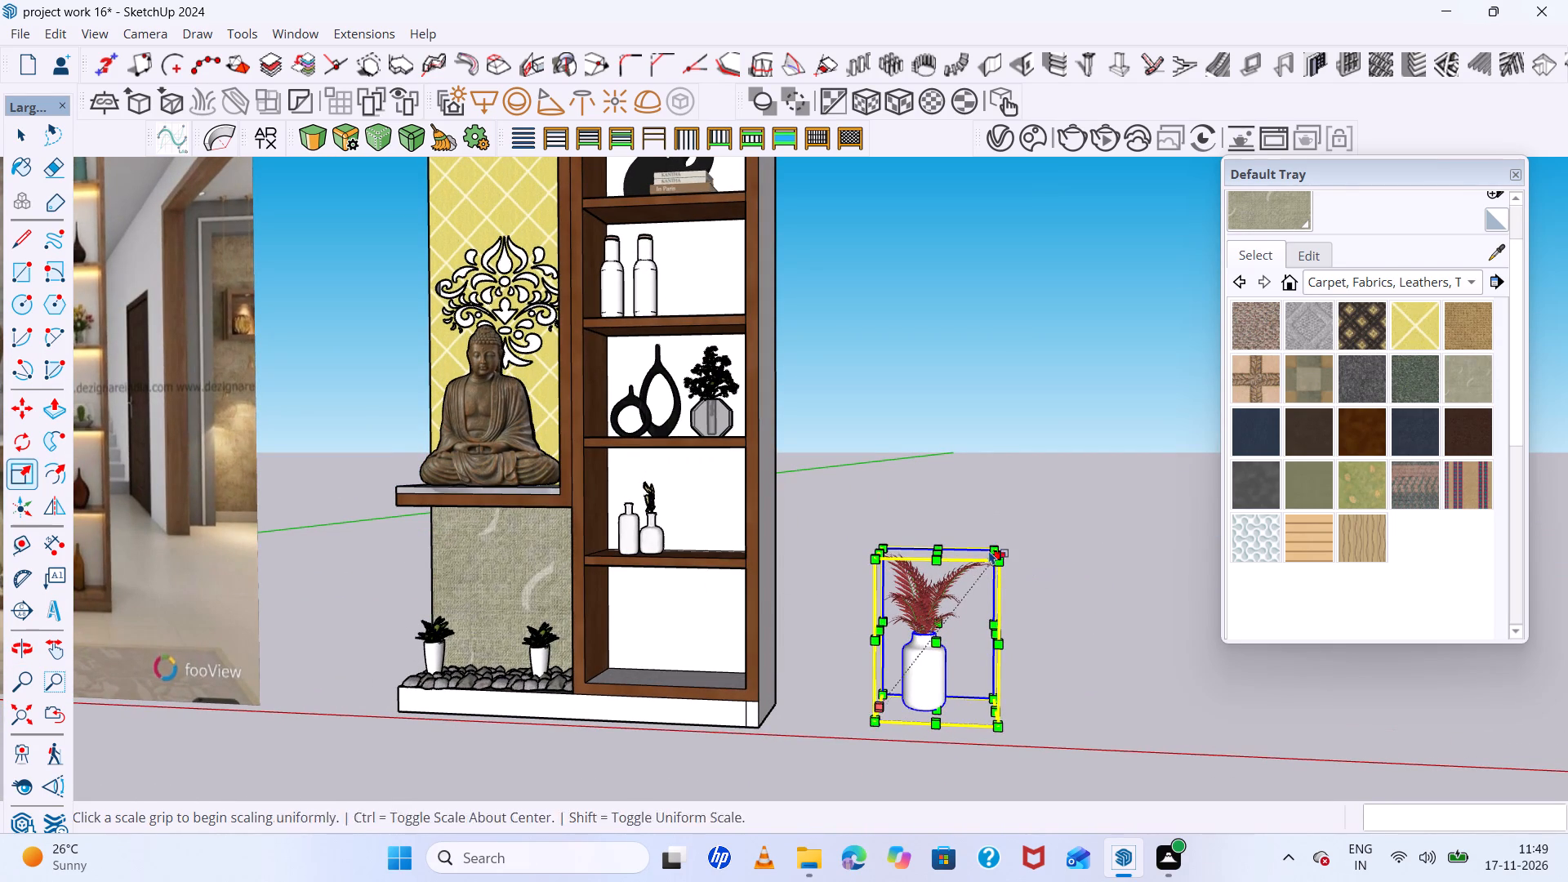
click(998, 546)
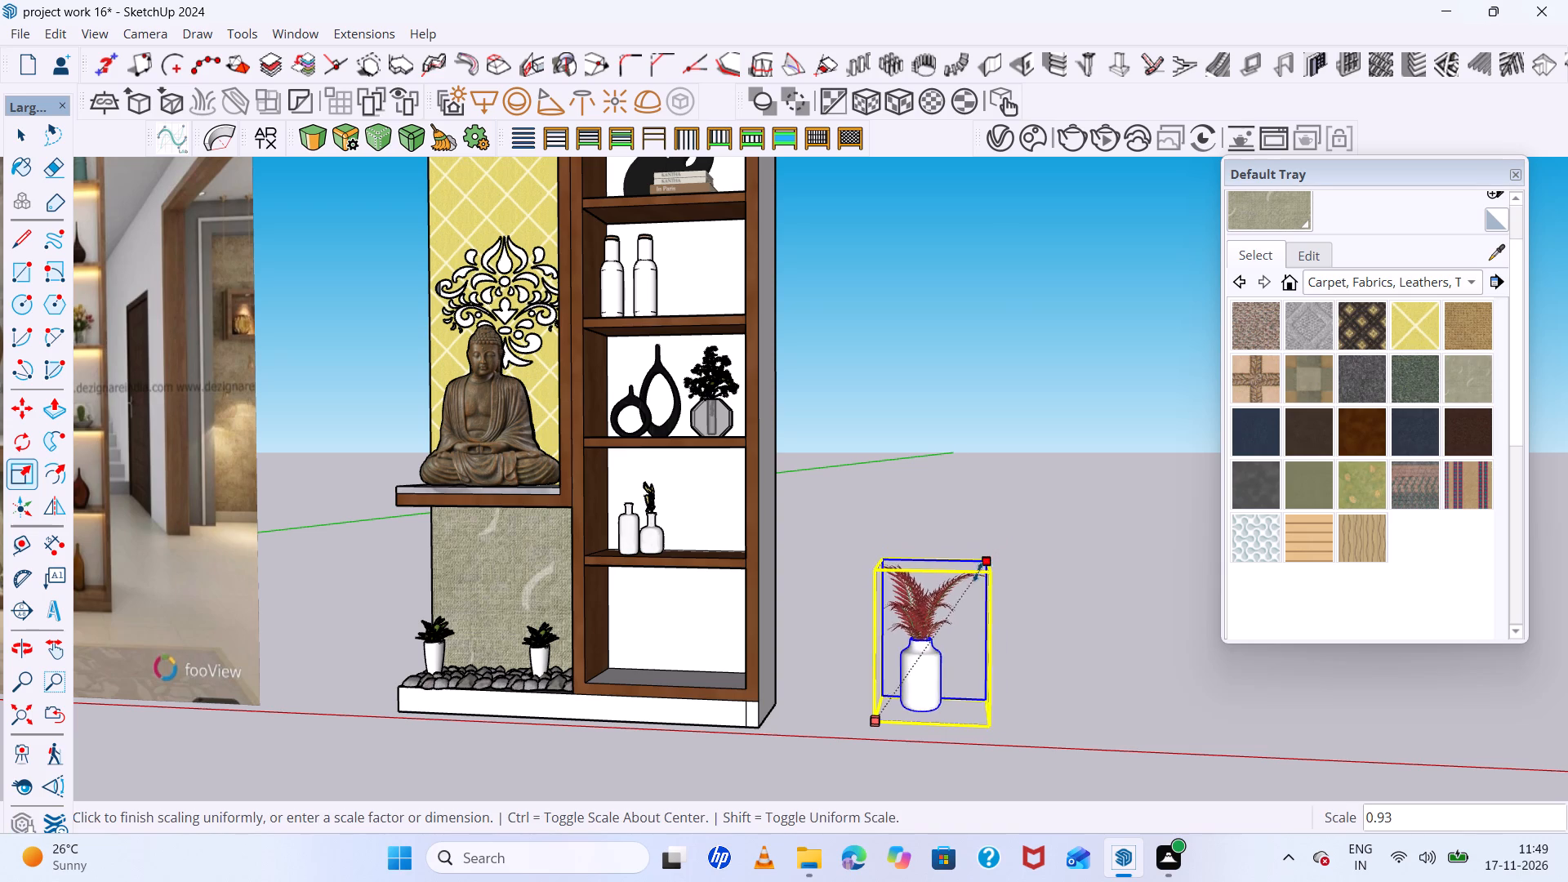
click(946, 603)
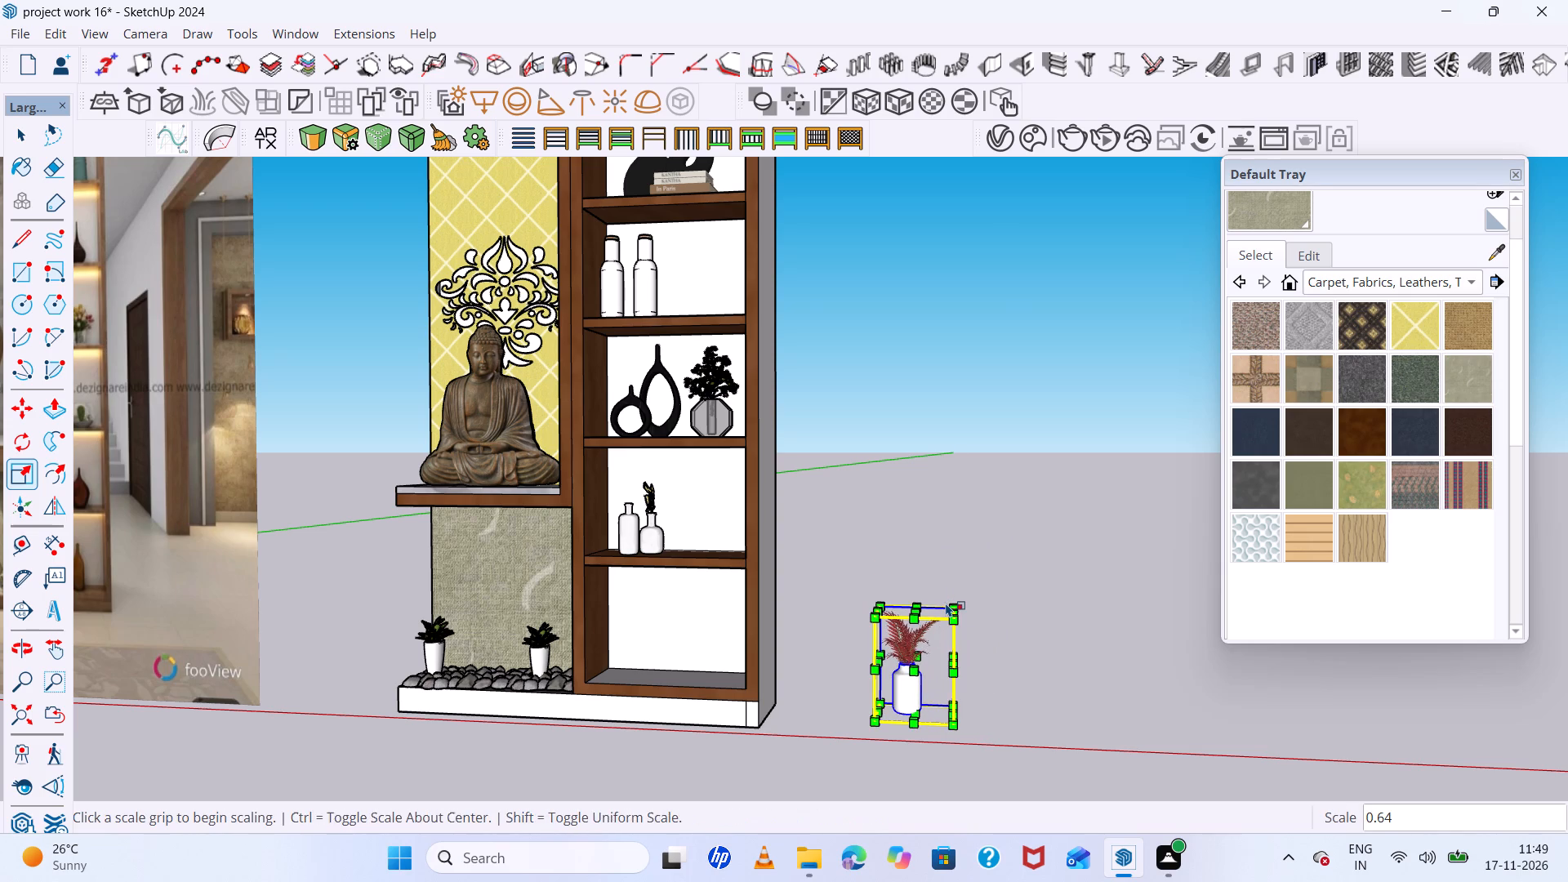
Move the red-leaf vase from the ground into the bottom niche of the Buddha shelving unit, near the niche's inner side.
scroll(944, 694, up, 5)
scroll(943, 695, down, 5)
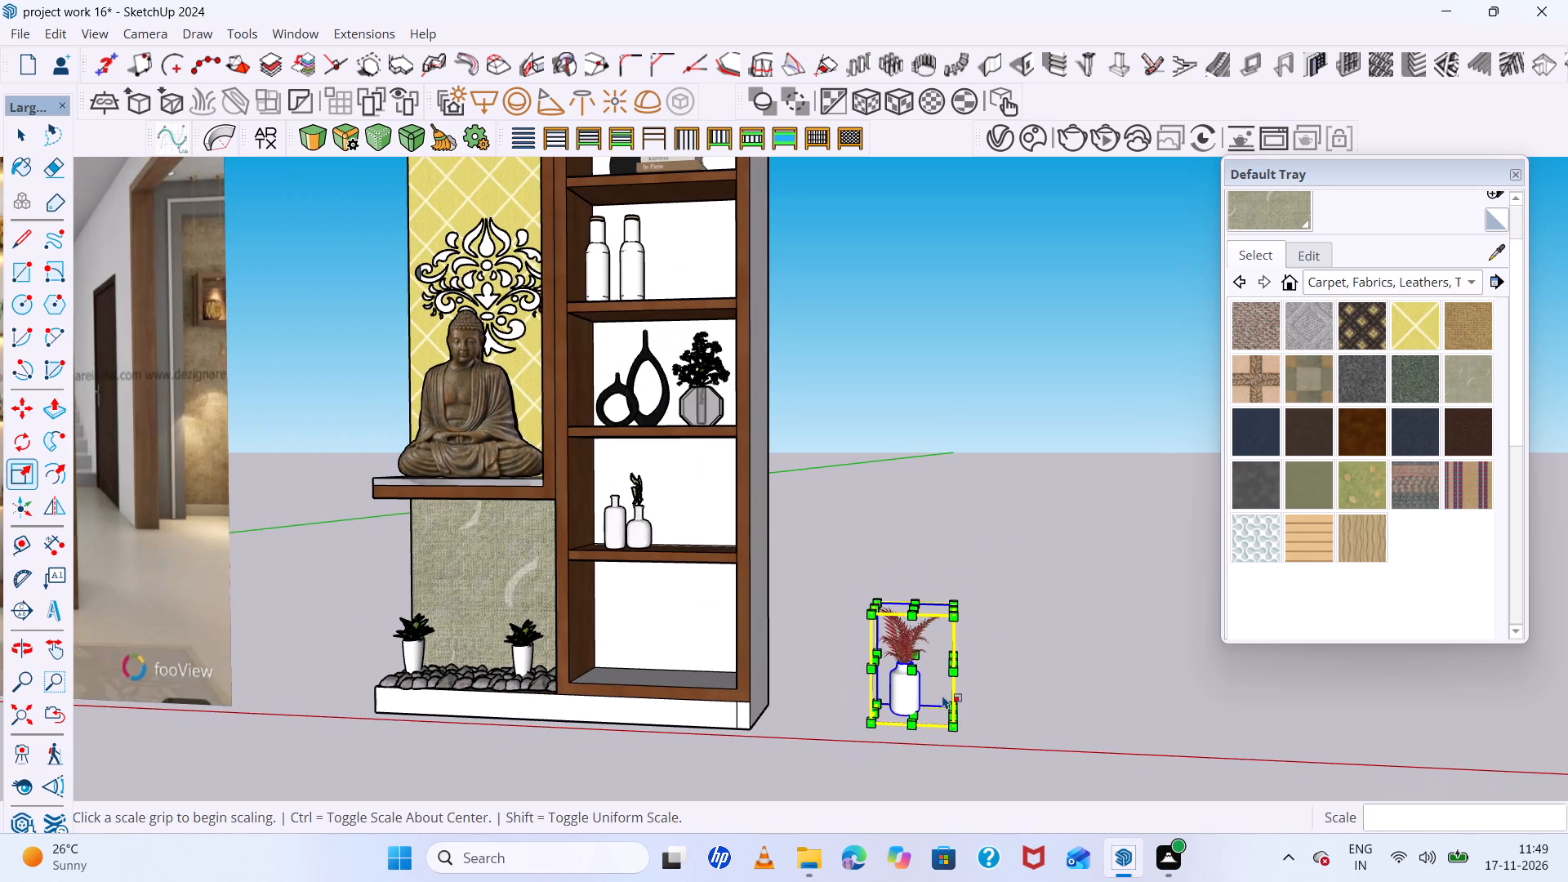
middle_drag(942, 694, 987, 671)
scroll(955, 595, down, 6)
middle_drag(955, 595, 980, 595)
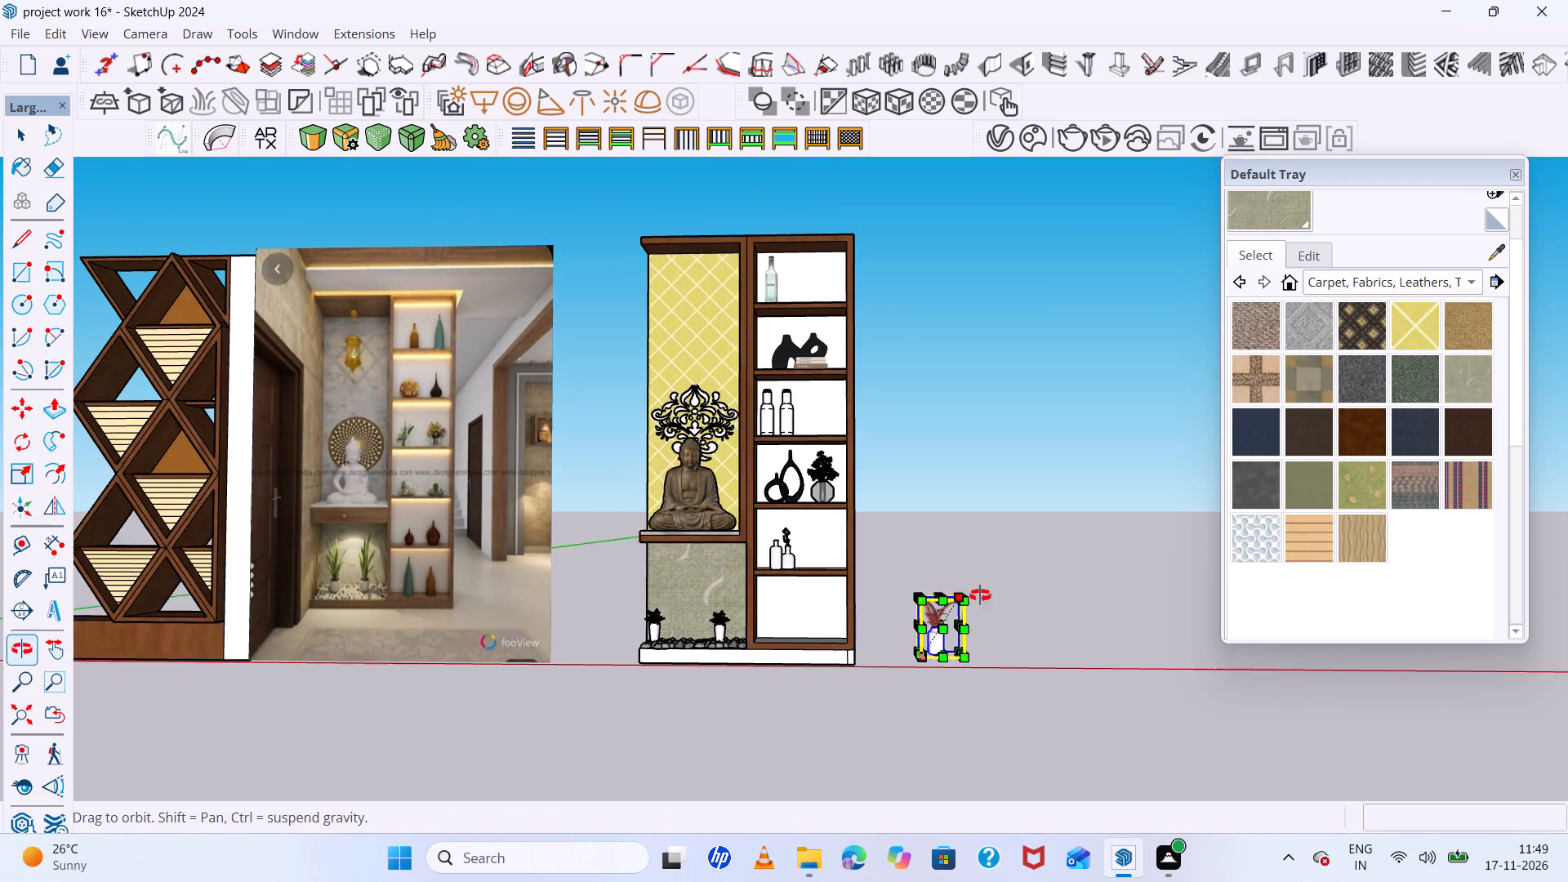
middle_drag(980, 595, 1012, 602)
scroll(954, 661, up, 6)
scroll(954, 661, down, 5)
middle_drag(954, 661, 993, 654)
key(space)
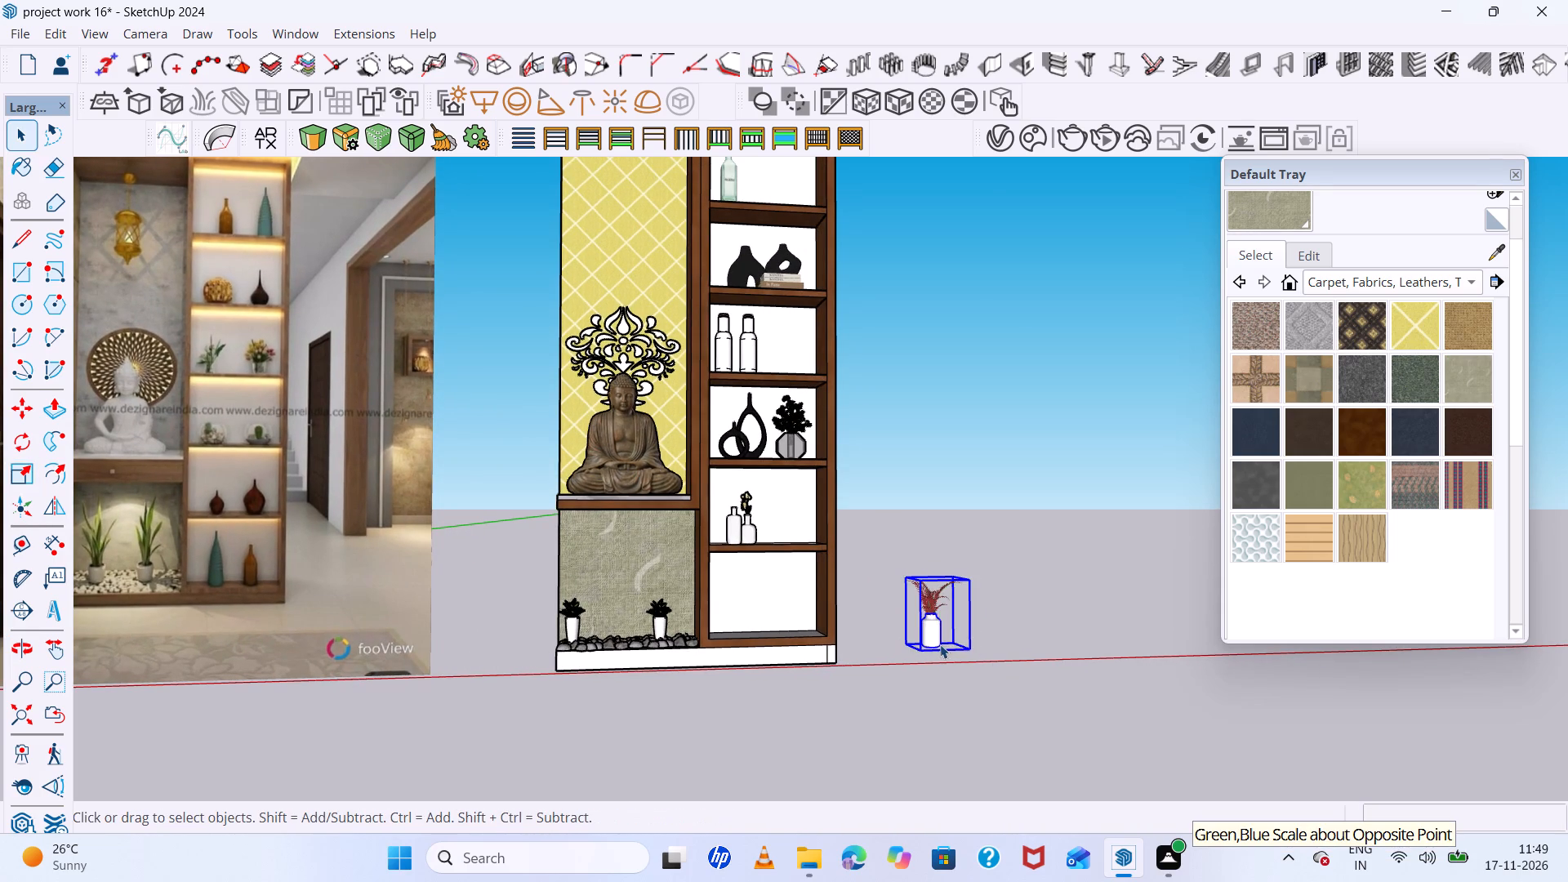
scroll(920, 608, up, 12)
scroll(915, 603, down, 5)
middle_drag(915, 603, 998, 646)
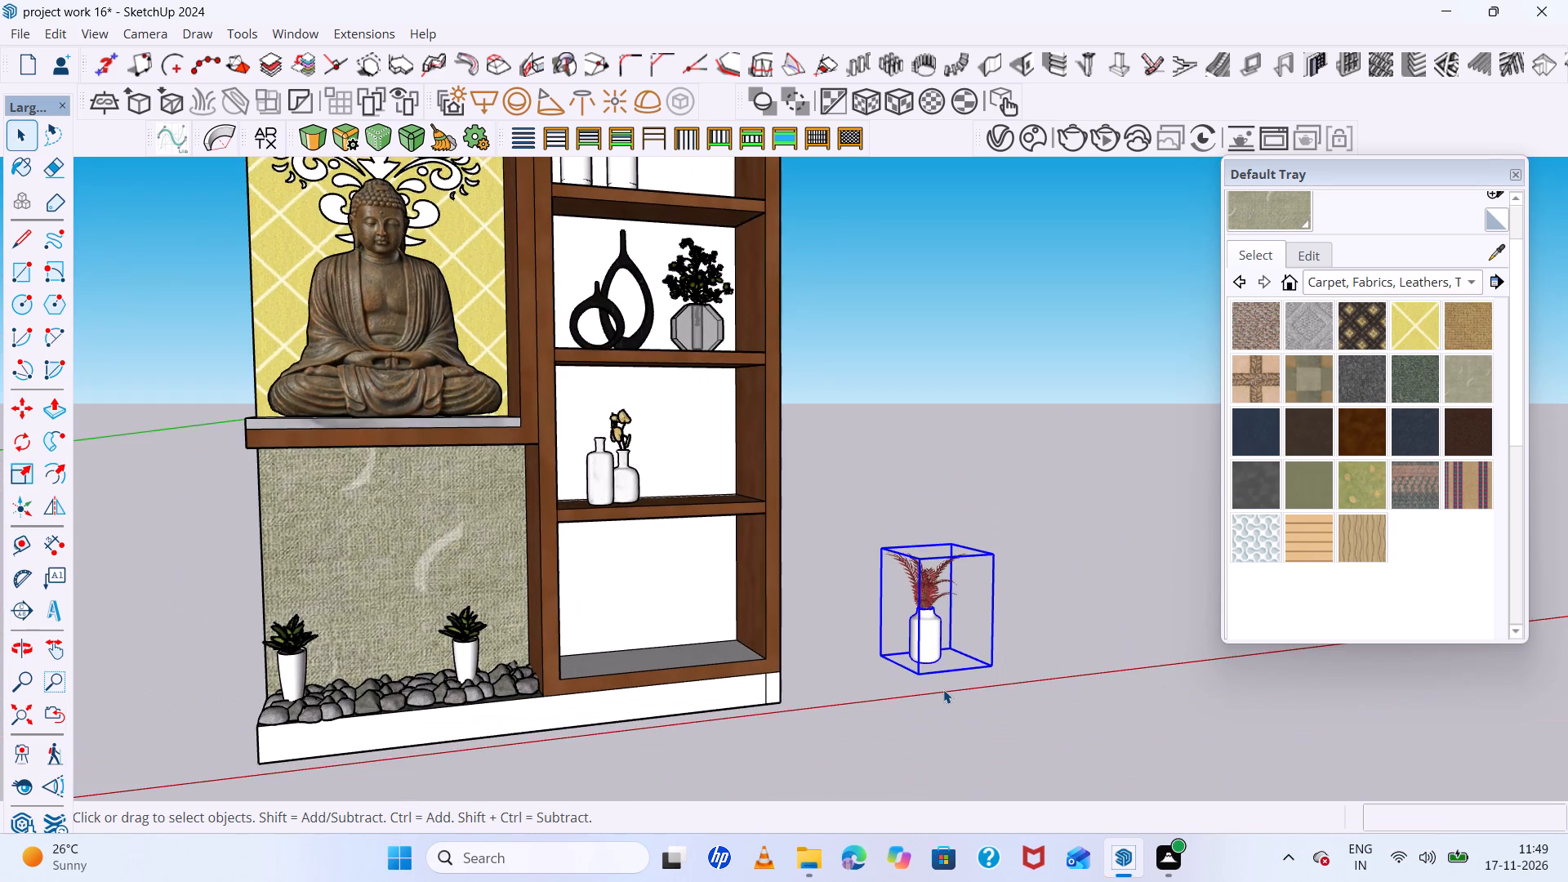
key(m)
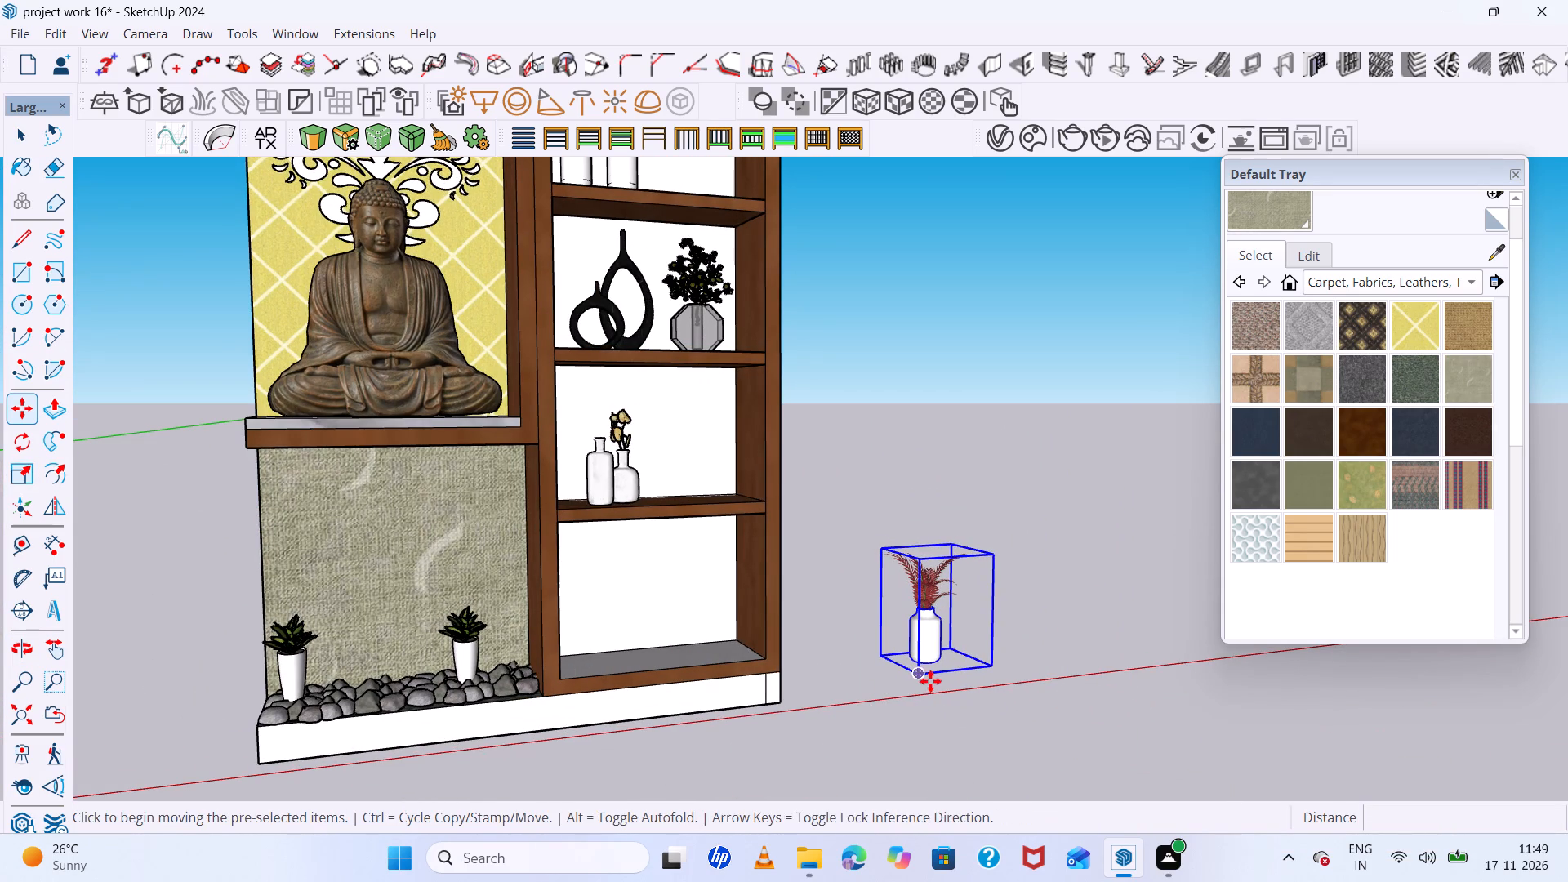
click(924, 679)
scroll(920, 676, down, 5)
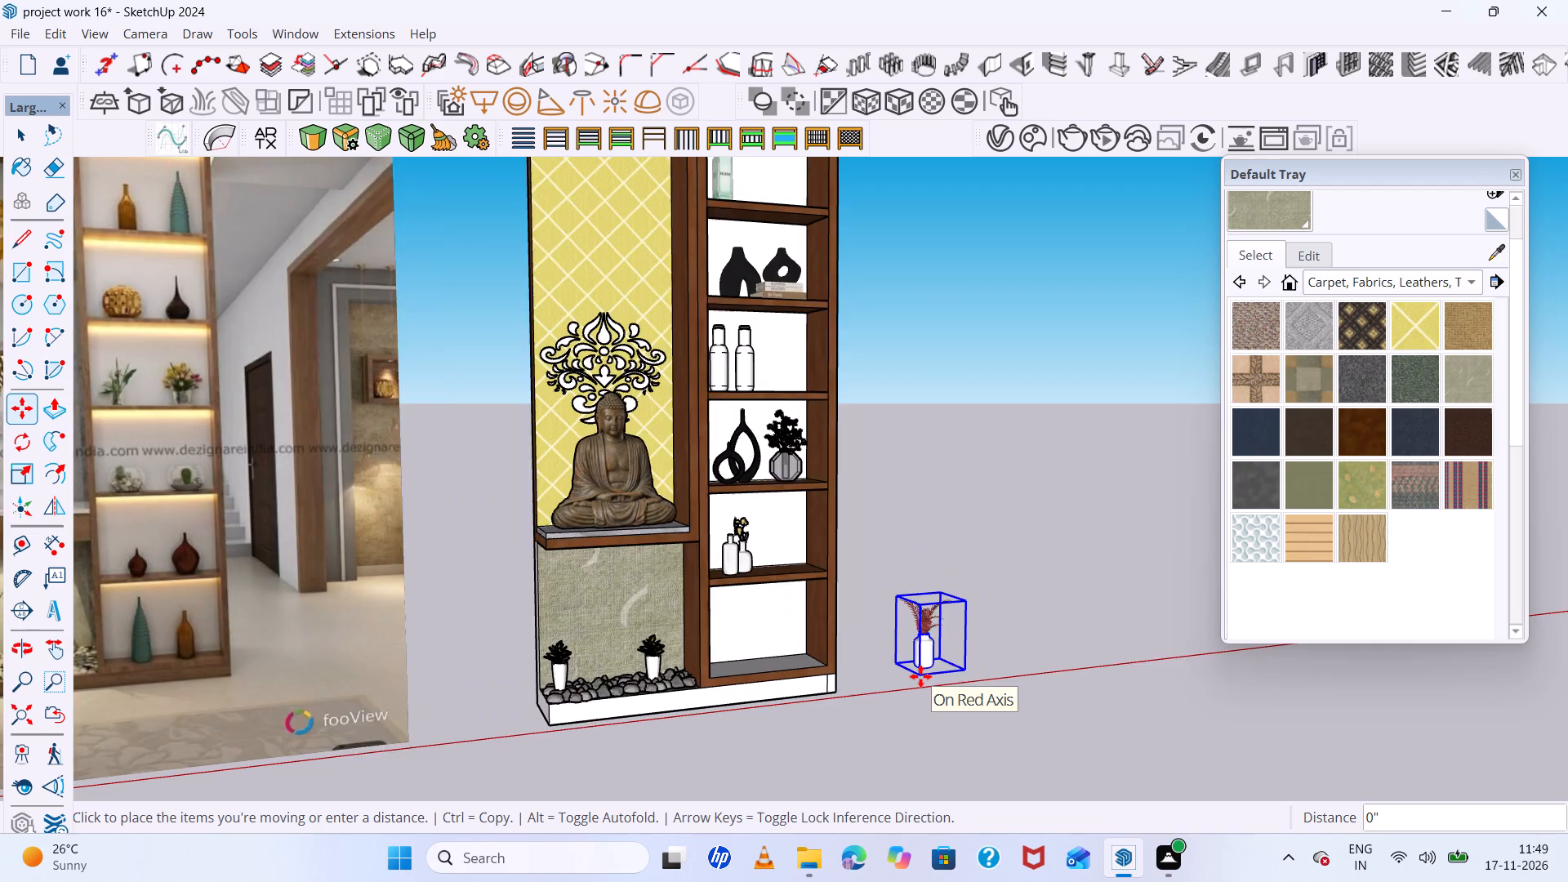
scroll(920, 676, down, 2)
scroll(764, 672, up, 10)
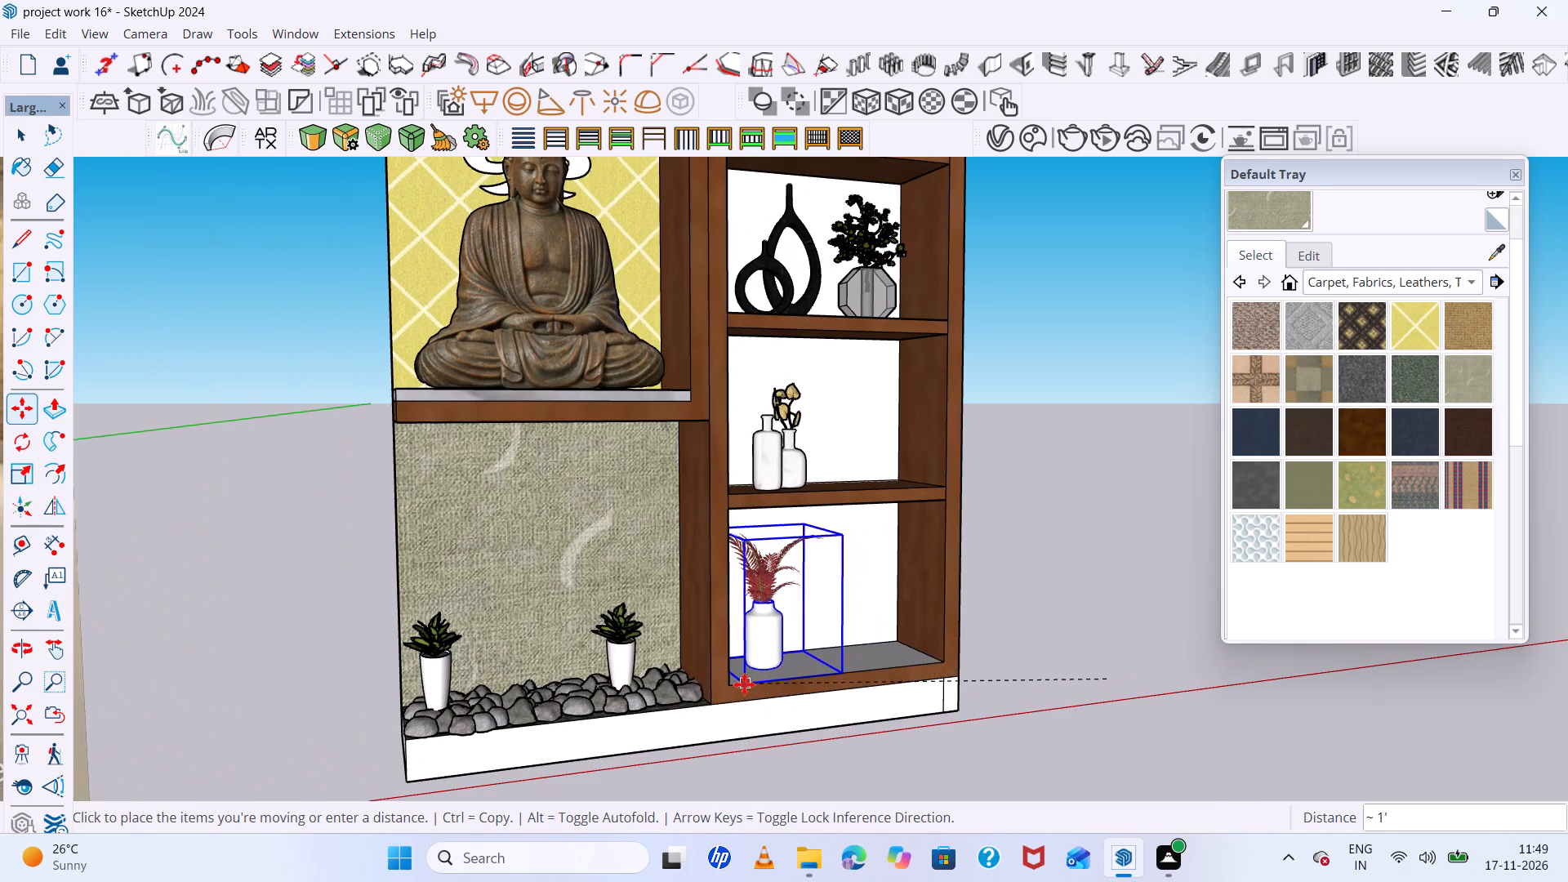
click(744, 686)
middle_drag(902, 690, 752, 658)
key(space)
click(991, 656)
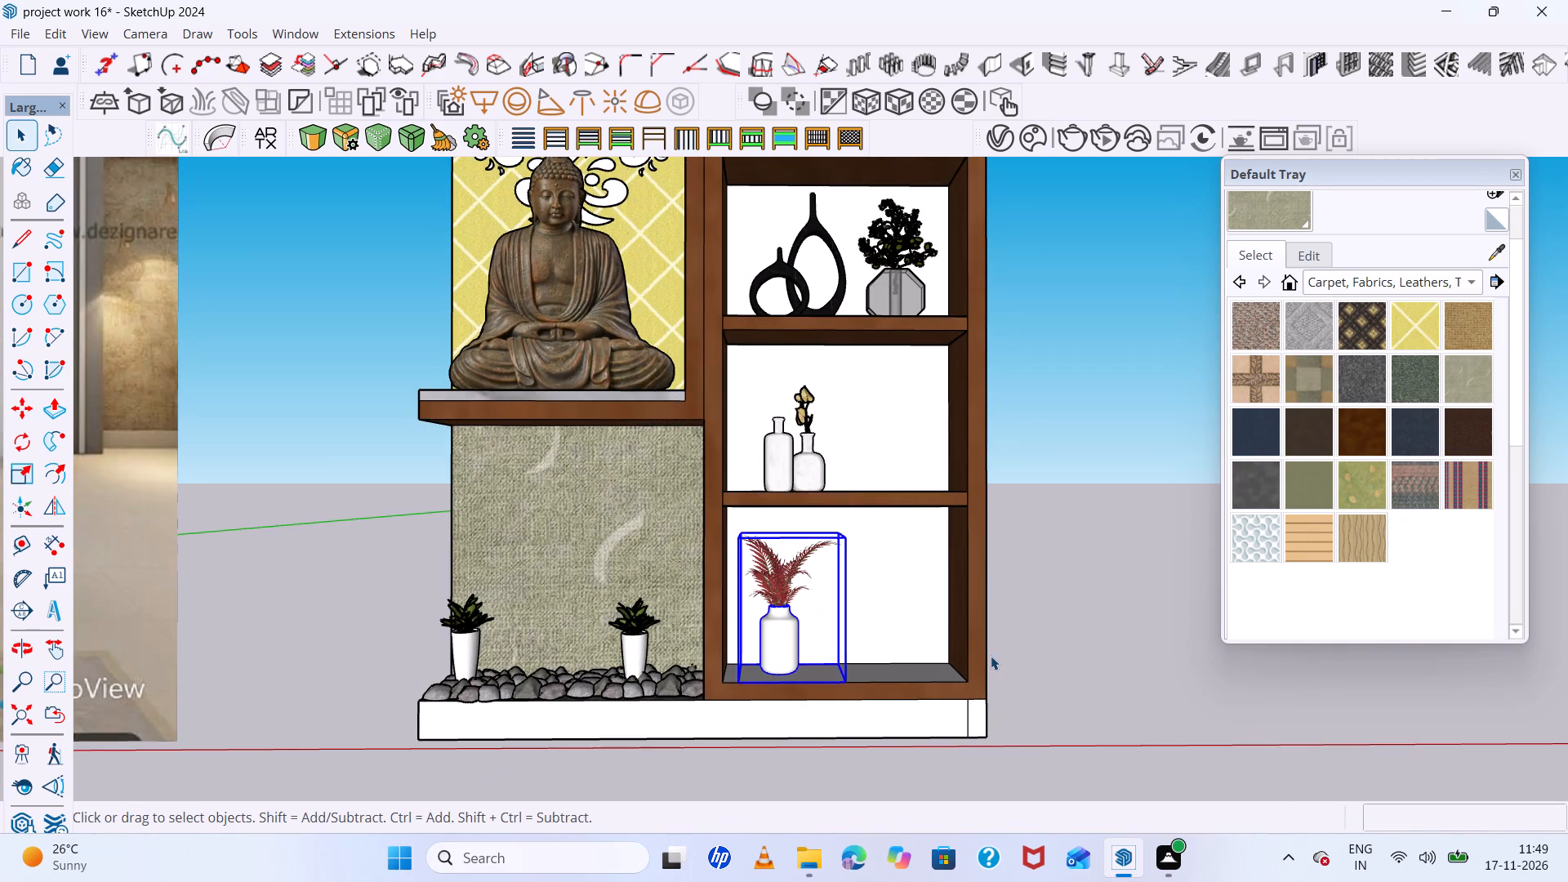
Examine the furnished Buddha shelving unit from several angles and compare it with the reference image beside it.
scroll(991, 656, up, 5)
scroll(991, 656, down, 4)
middle_click(991, 656)
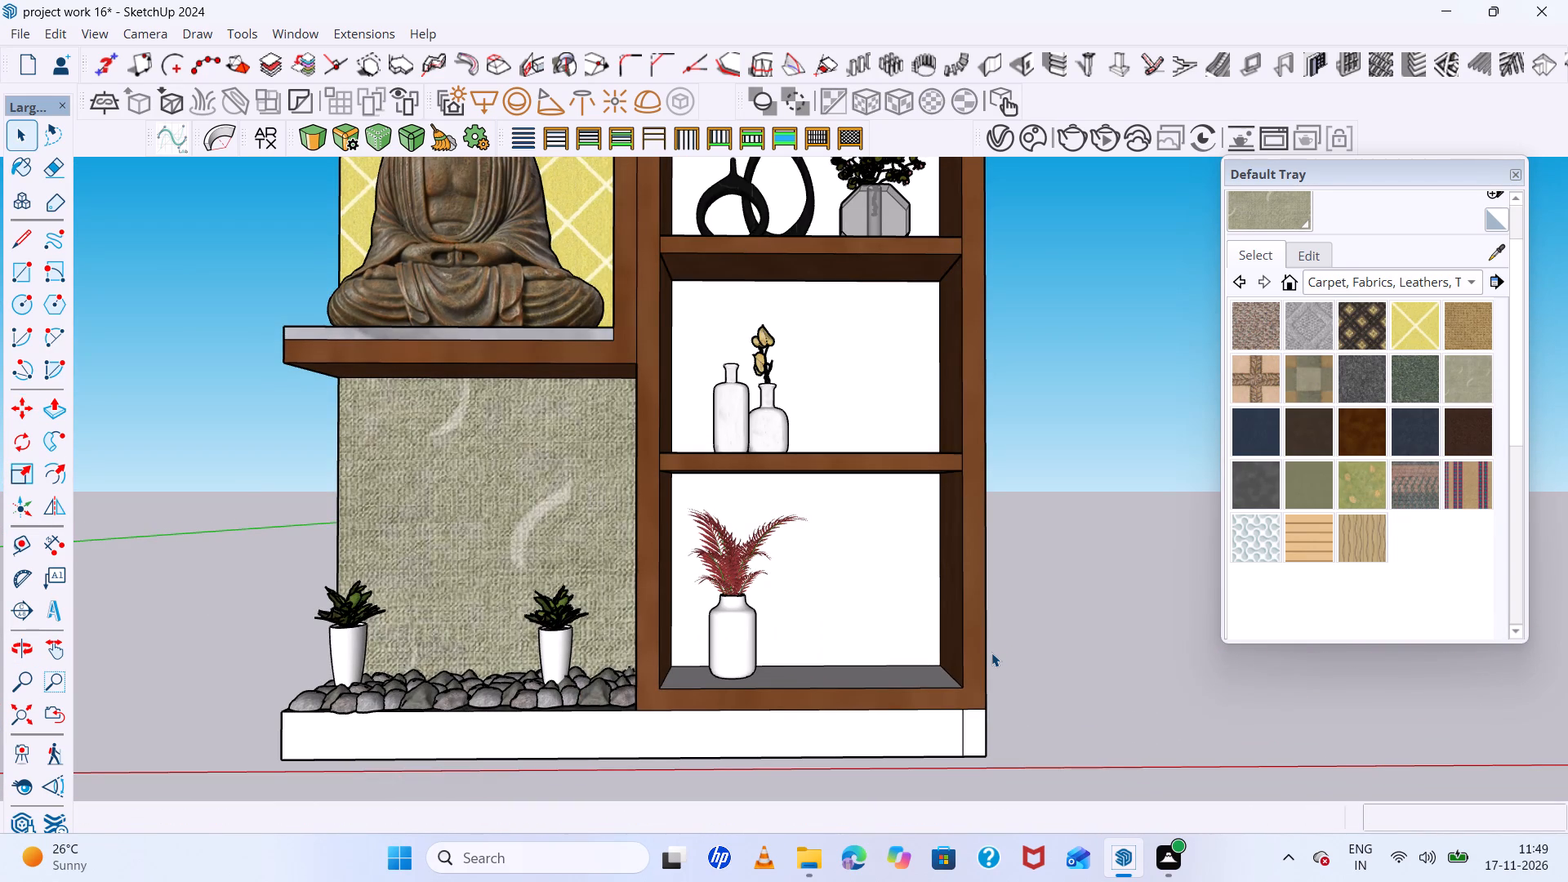
scroll(991, 653, up, 4)
scroll(991, 653, down, 5)
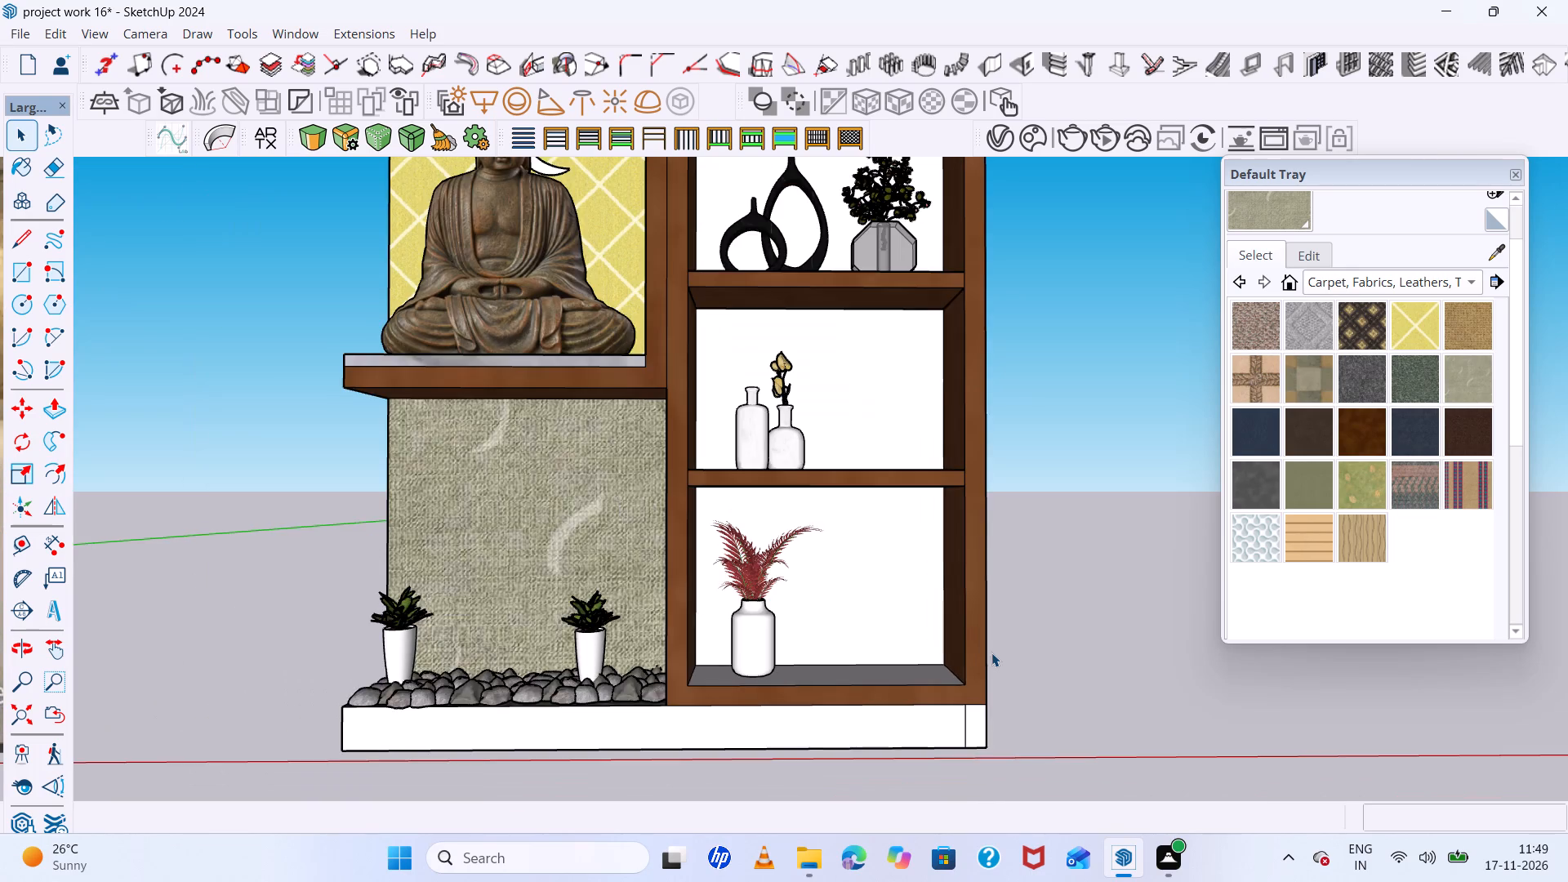
middle_drag(991, 653, 987, 598)
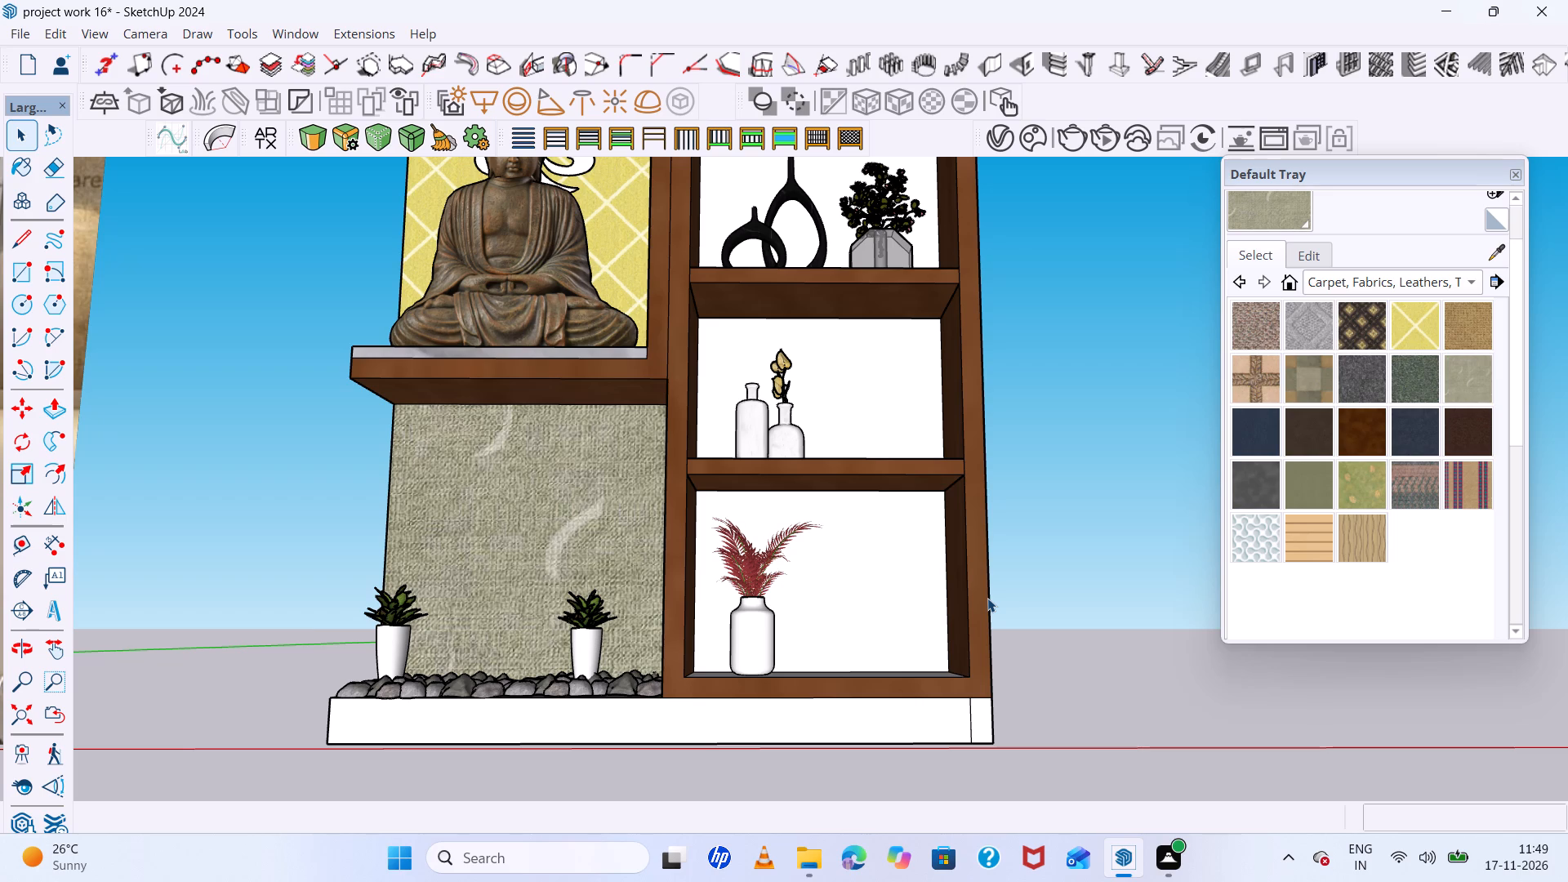
scroll(987, 598, down, 10)
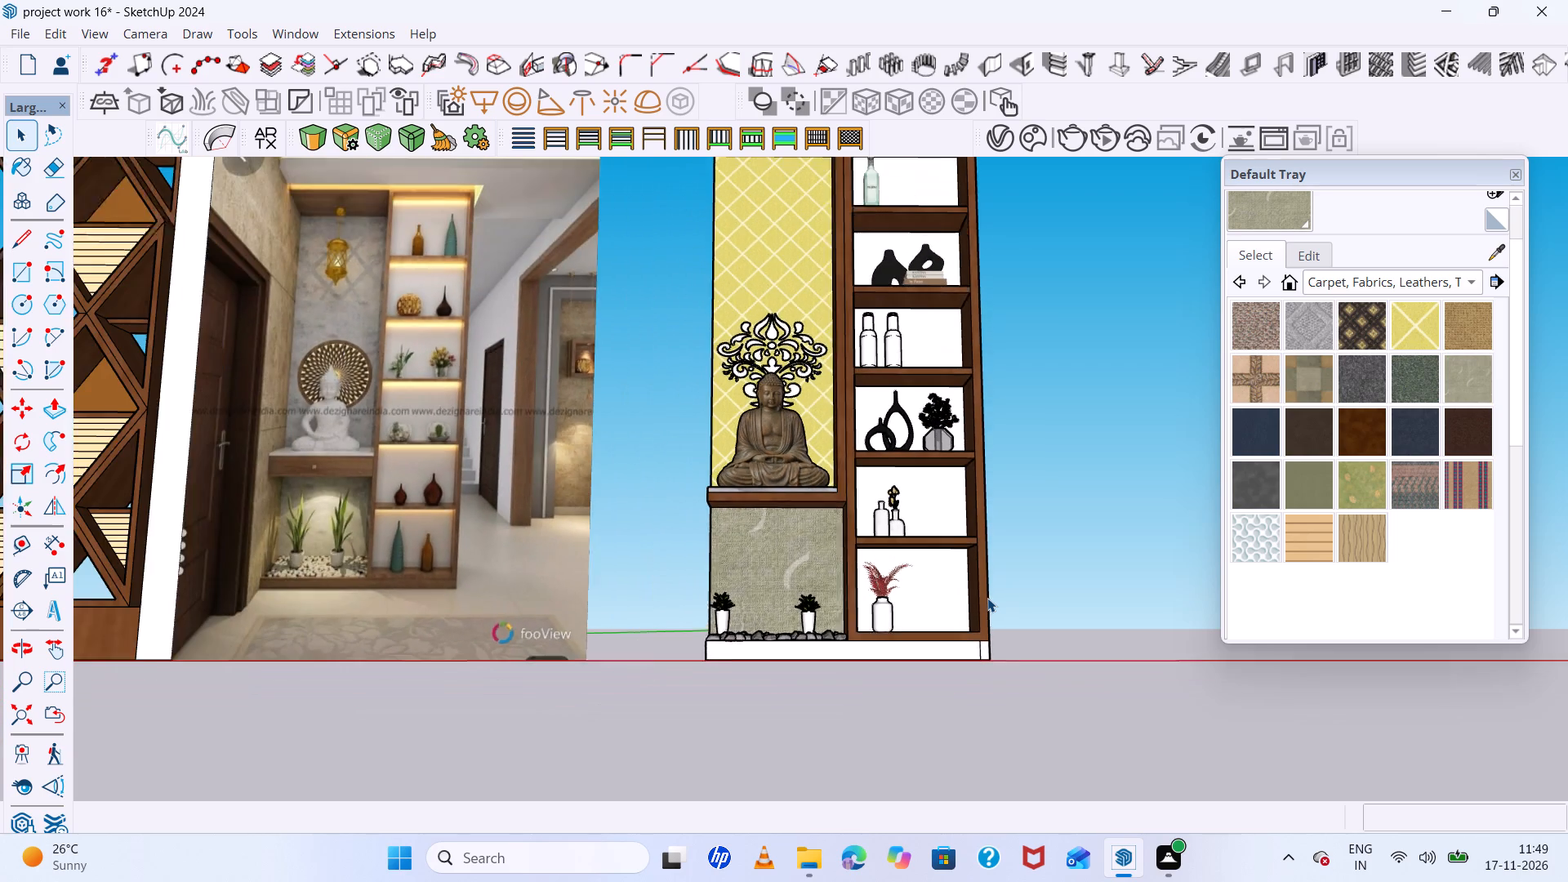
scroll(987, 598, down, 5)
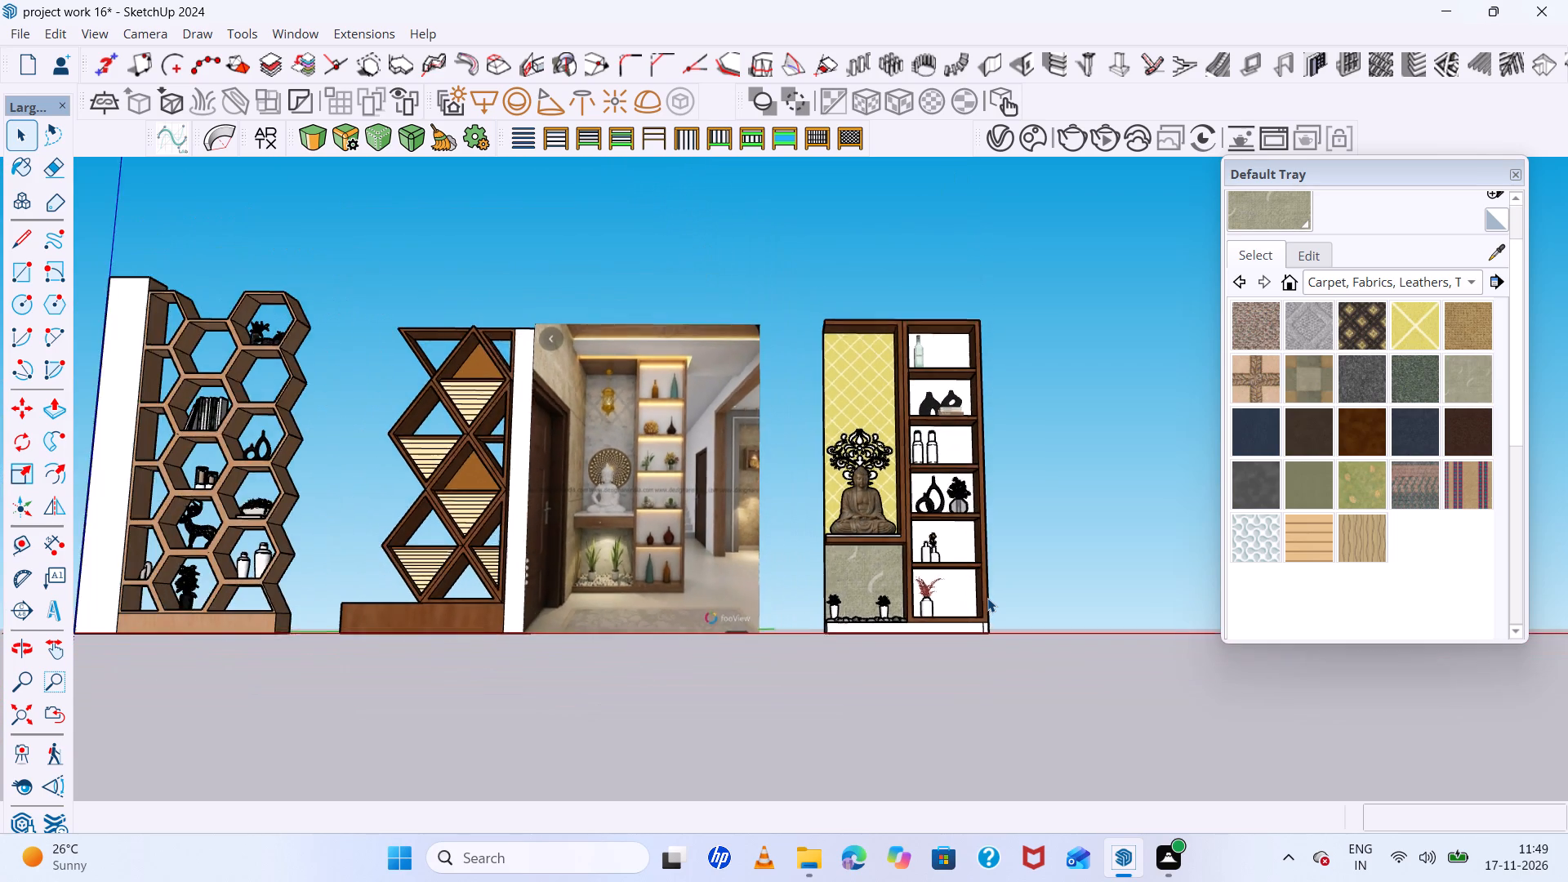
scroll(987, 598, down, 3)
scroll(996, 470, up, 6)
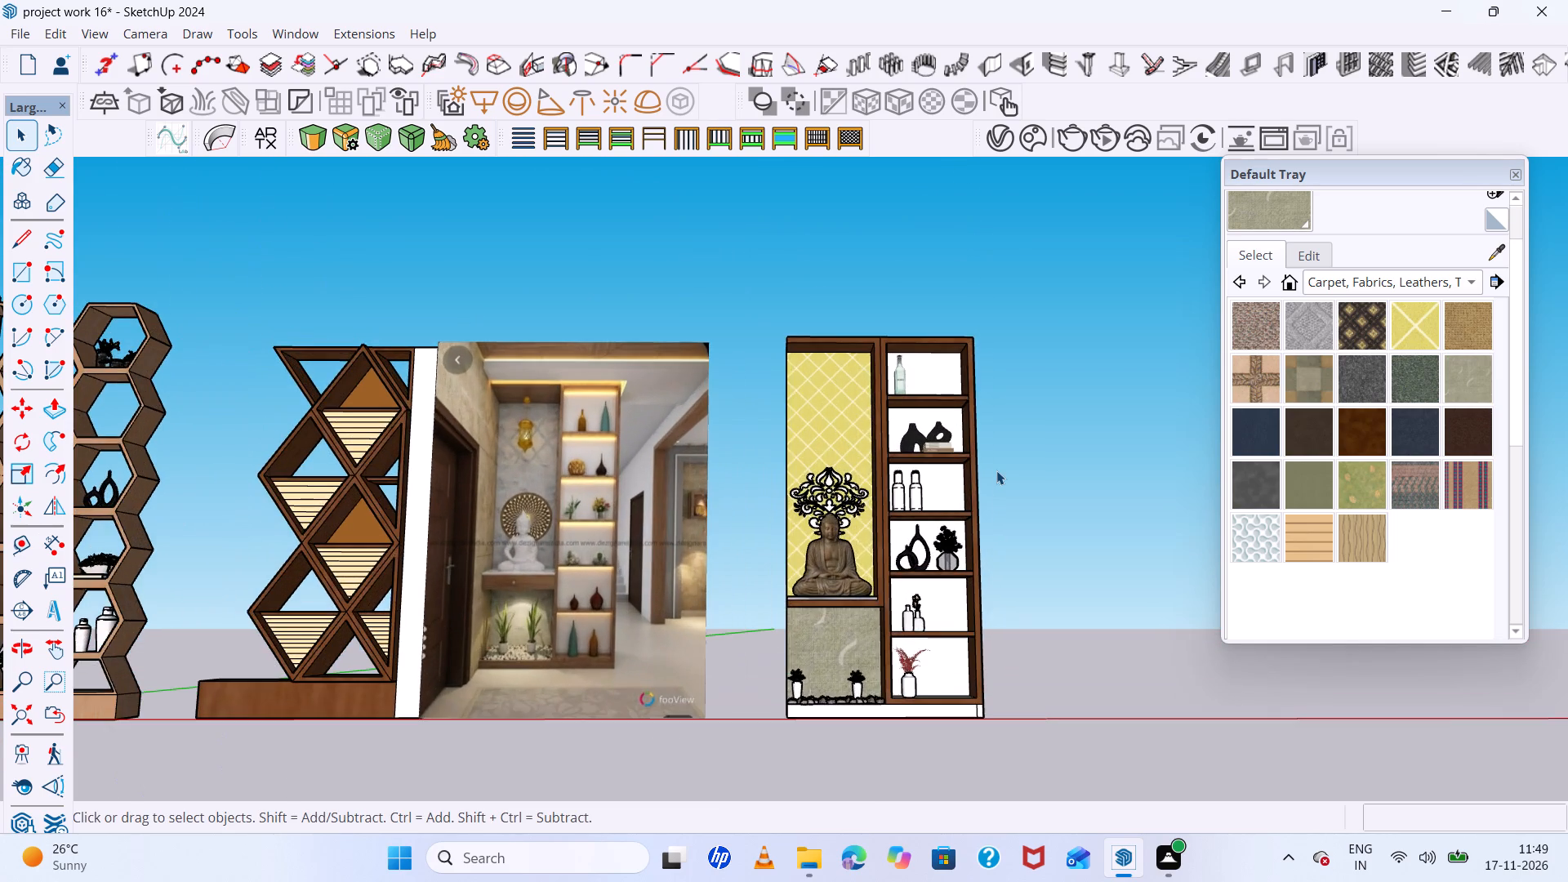
scroll(996, 470, up, 5)
scroll(996, 470, down, 5)
middle_drag(1003, 504, 991, 684)
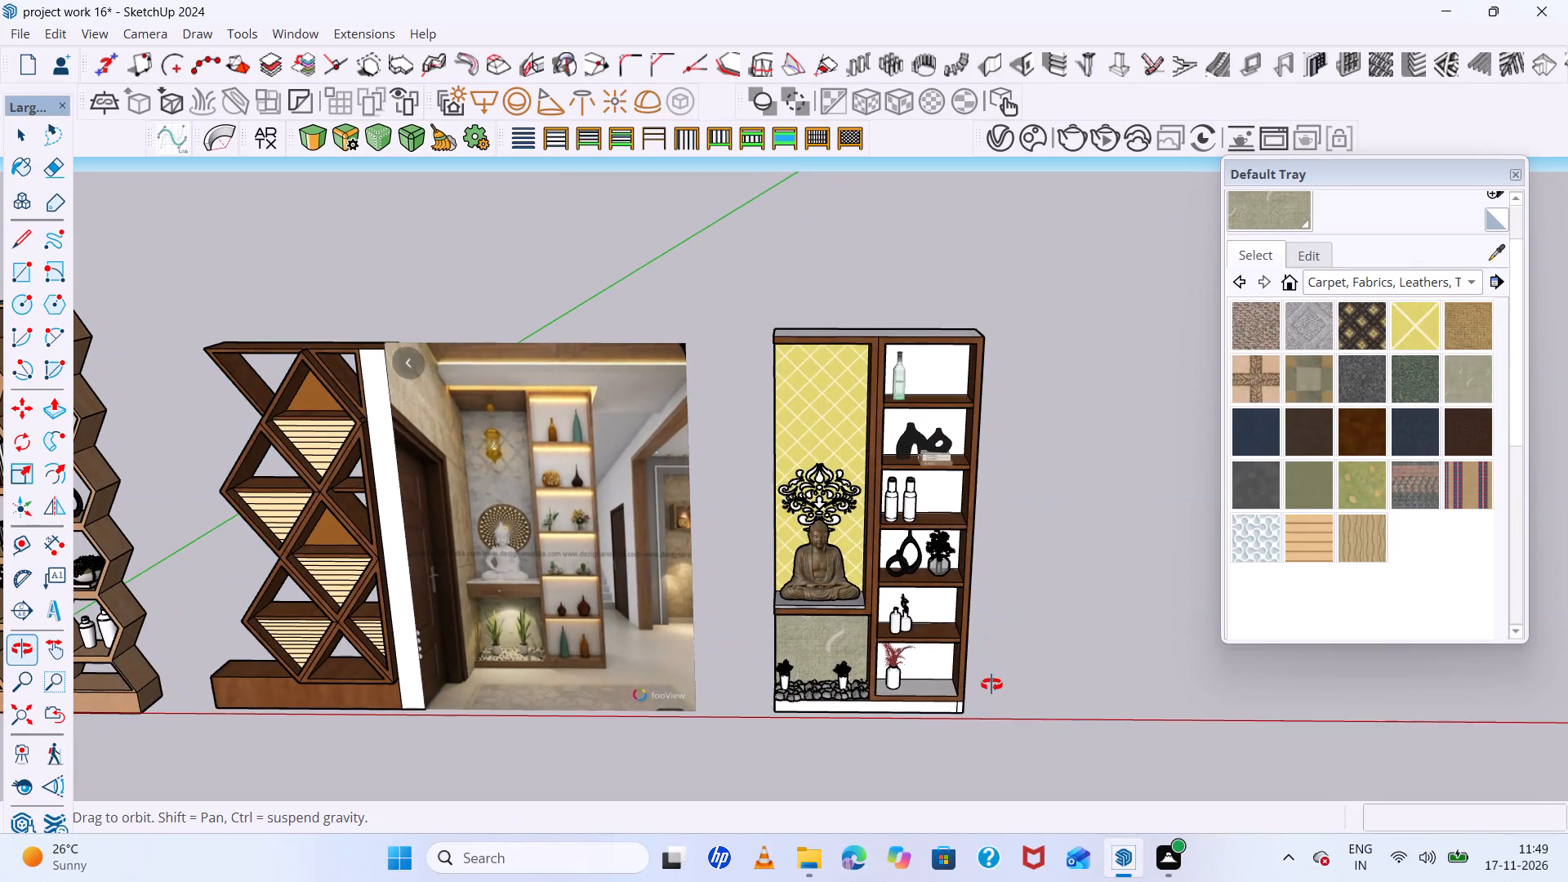
middle_drag(991, 684, 989, 684)
scroll(1018, 637, up, 6)
scroll(1018, 637, down, 6)
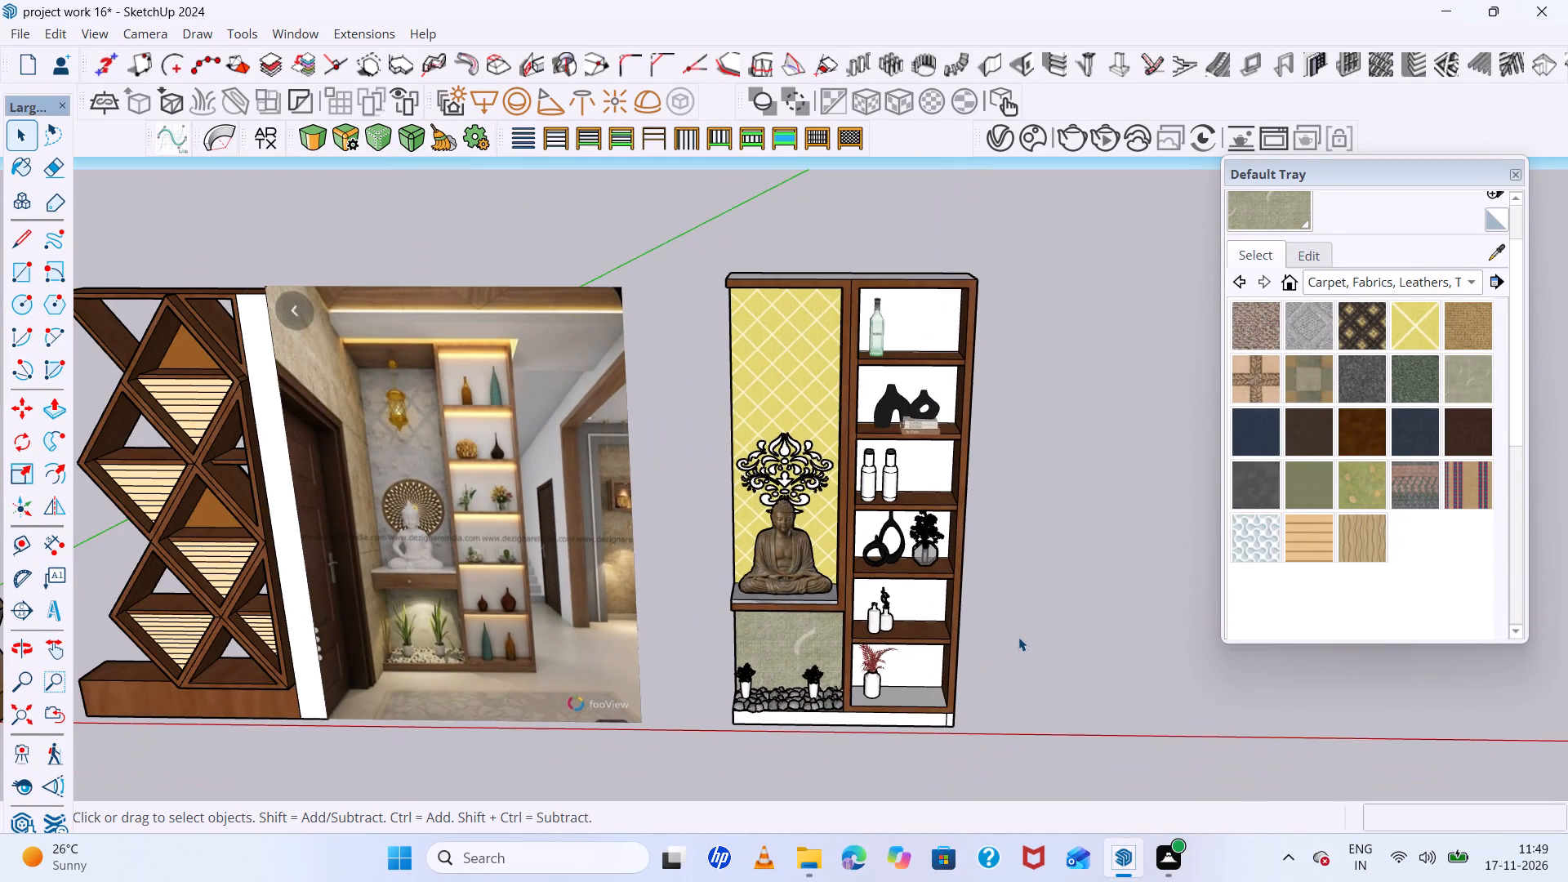
middle_drag(1018, 635, 1013, 621)
scroll(1012, 617, up, 2)
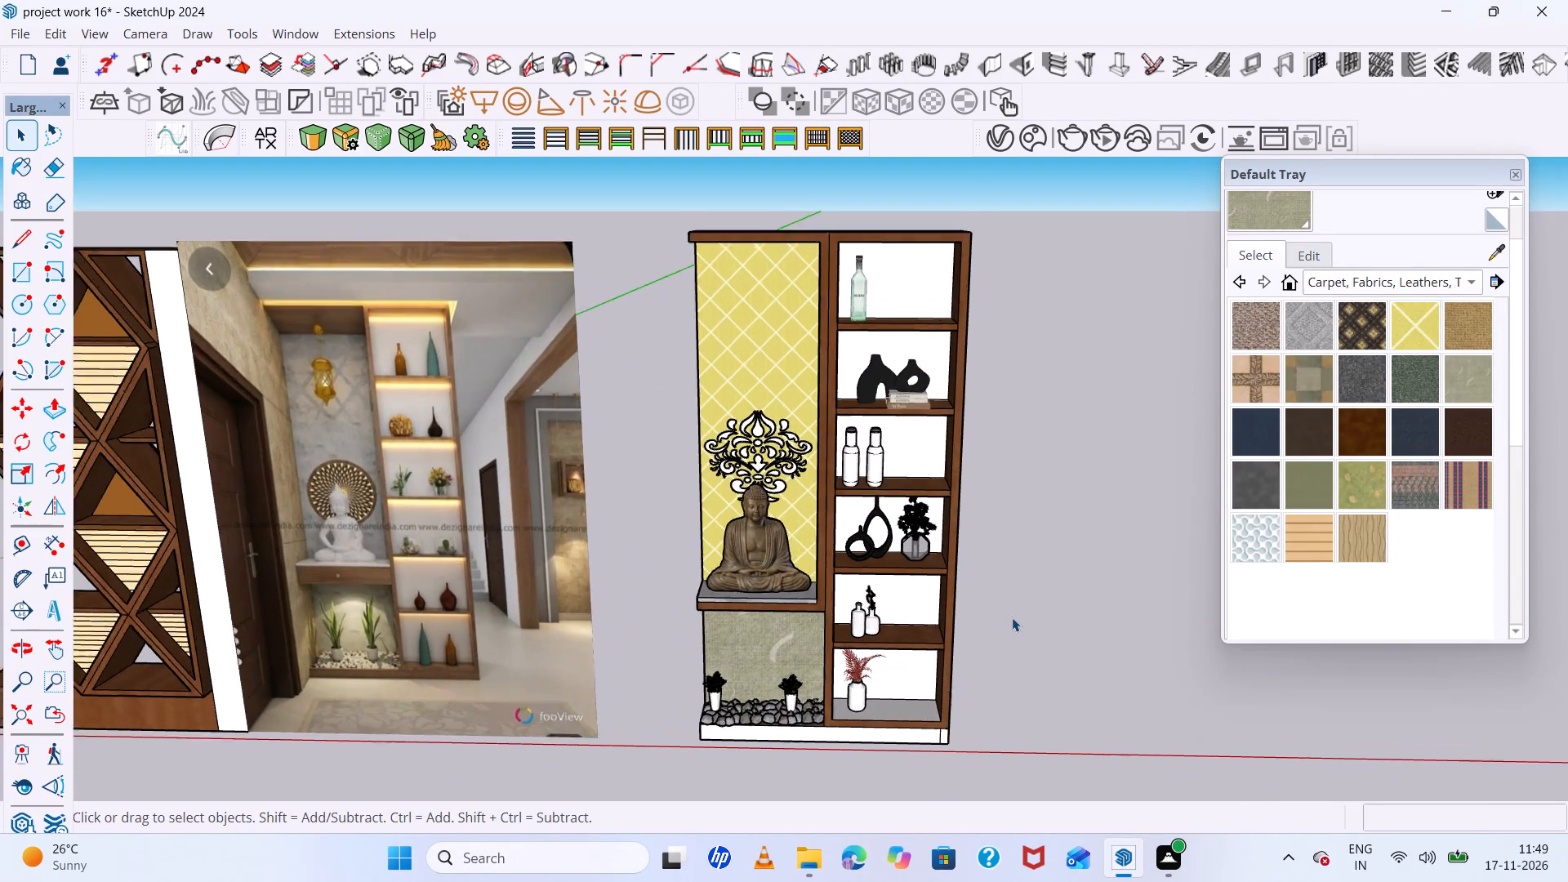
scroll(1012, 617, up, 2)
scroll(1012, 617, down, 3)
middle_drag(1004, 604, 991, 561)
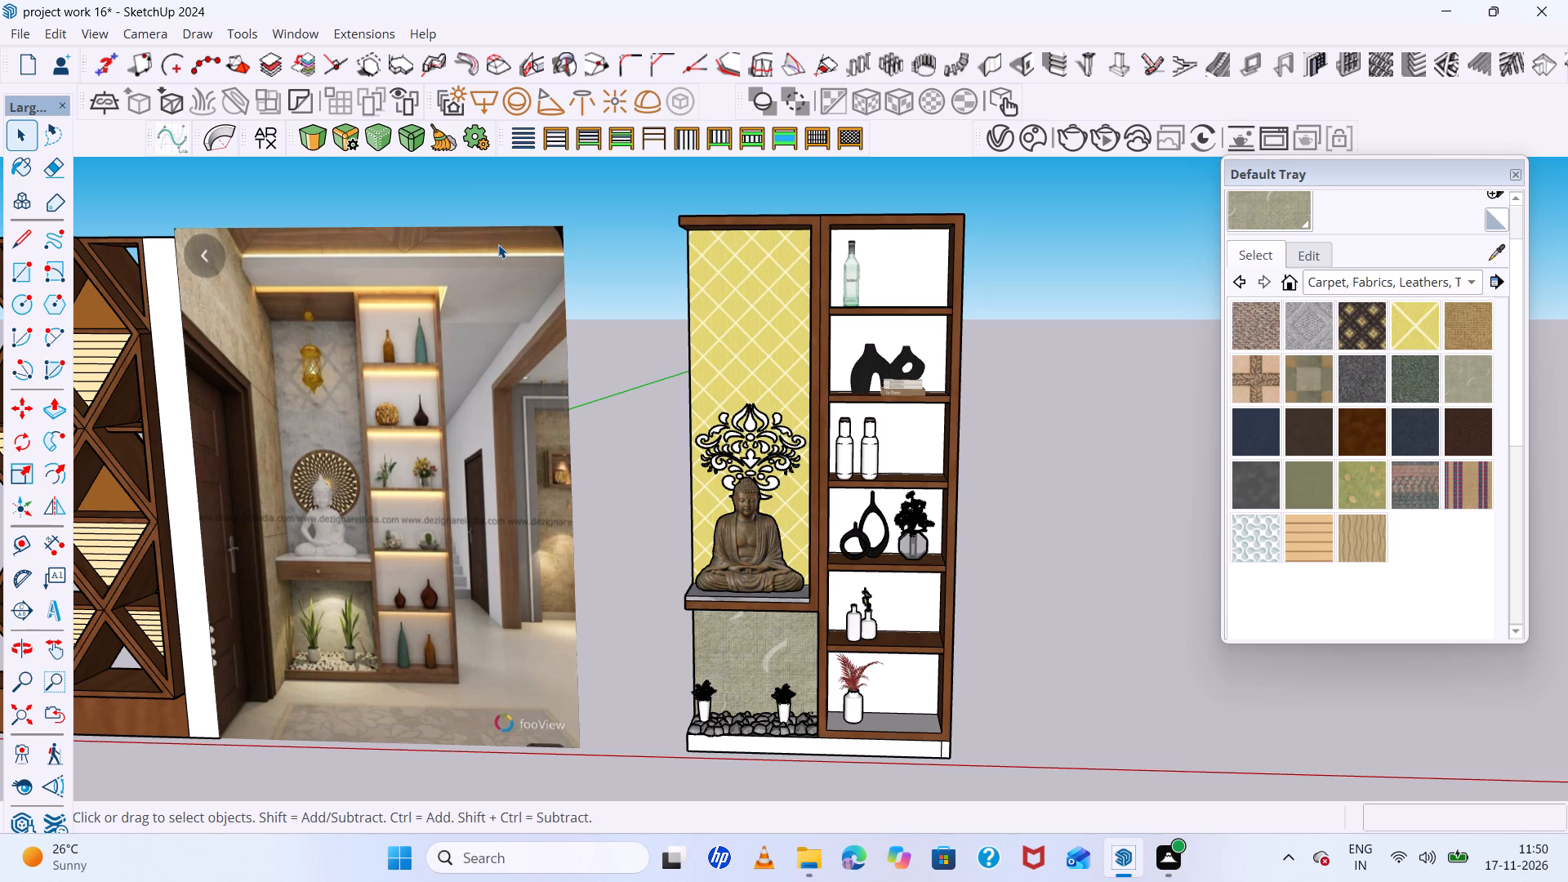
Search 3D Warehouse for "pot plants".
click(295, 32)
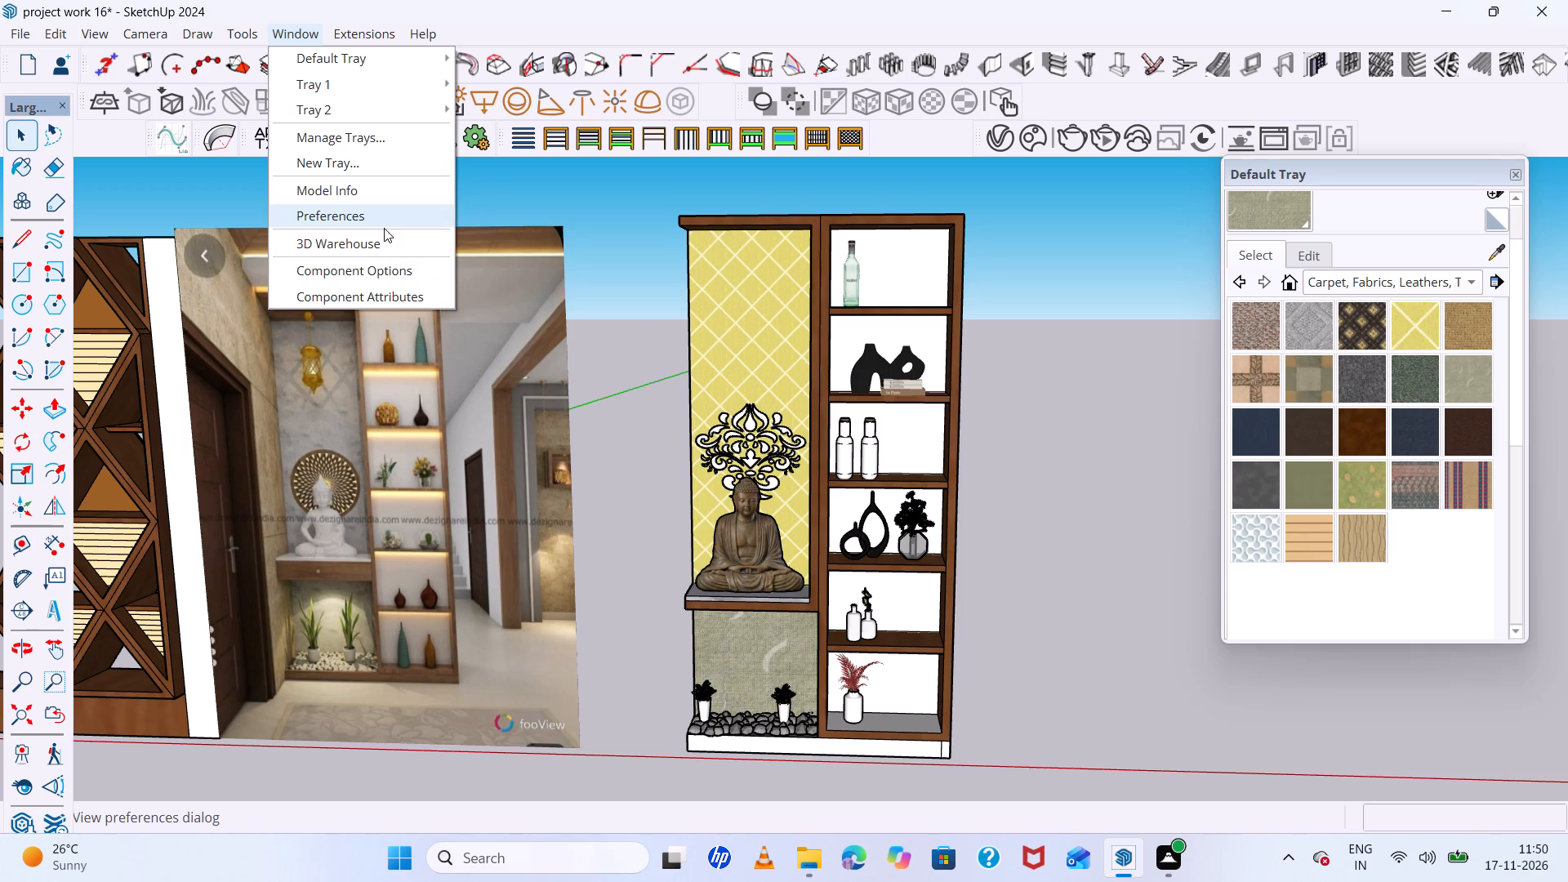
click(384, 240)
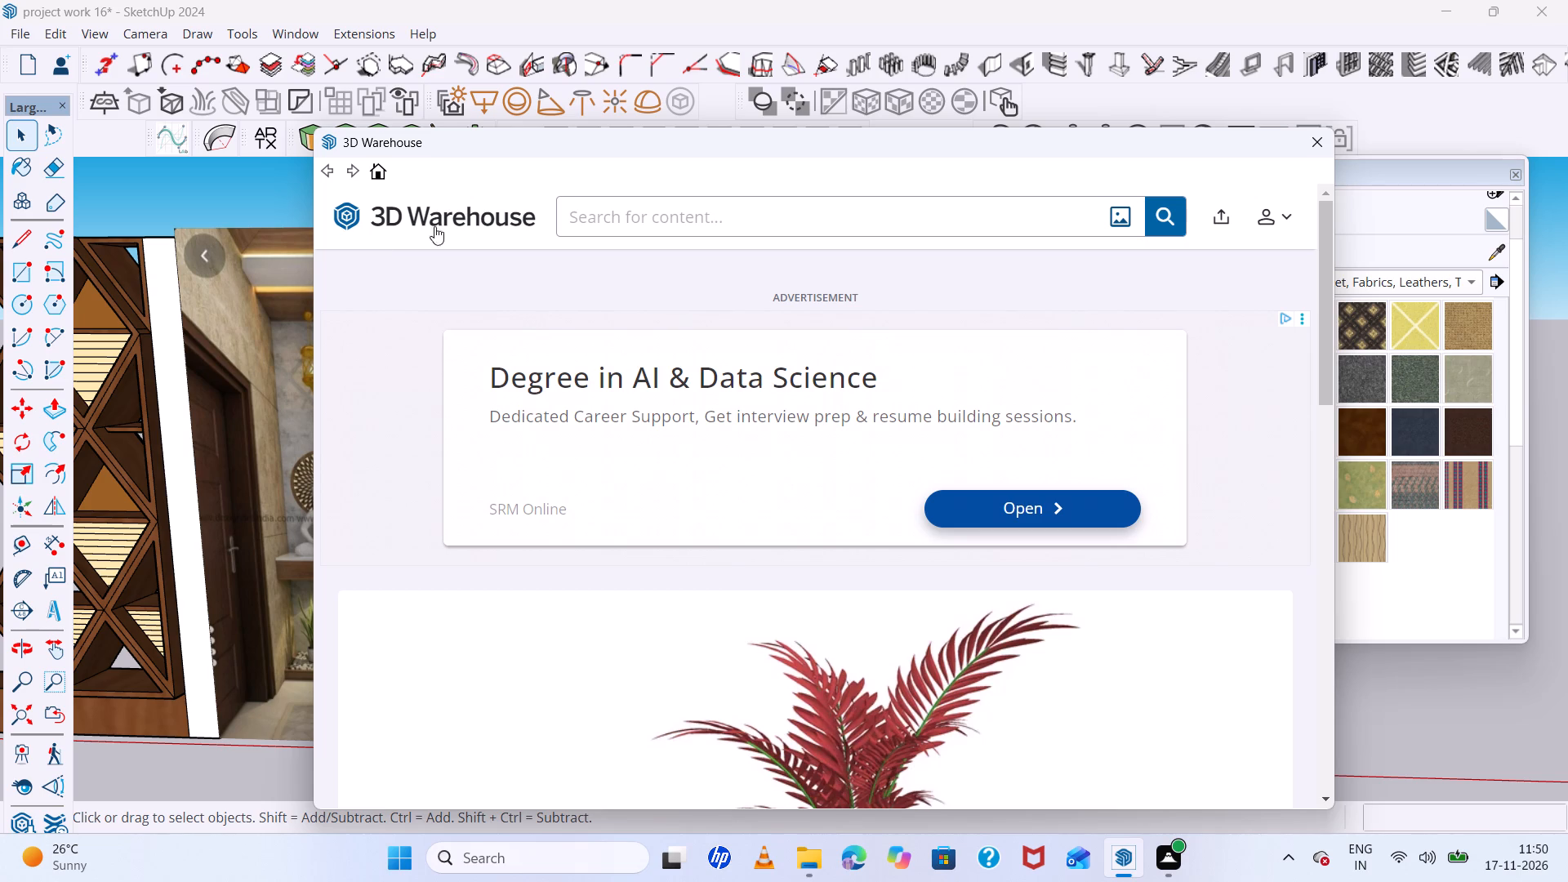
click(637, 227)
text(po)
text(t)
key(space)
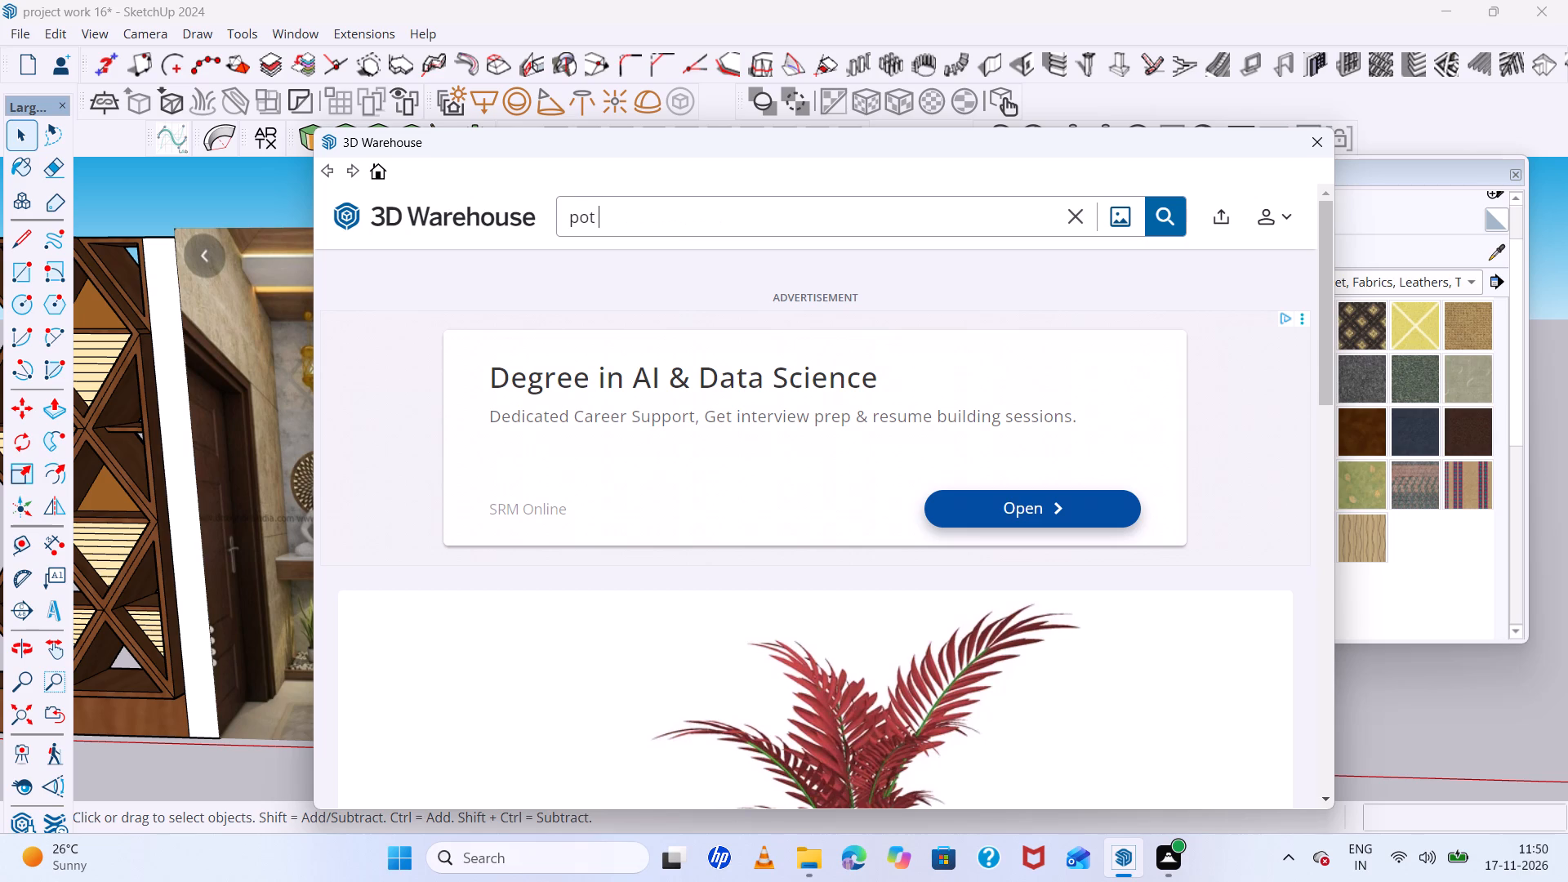
text(plant)
key(s)
key(Return)
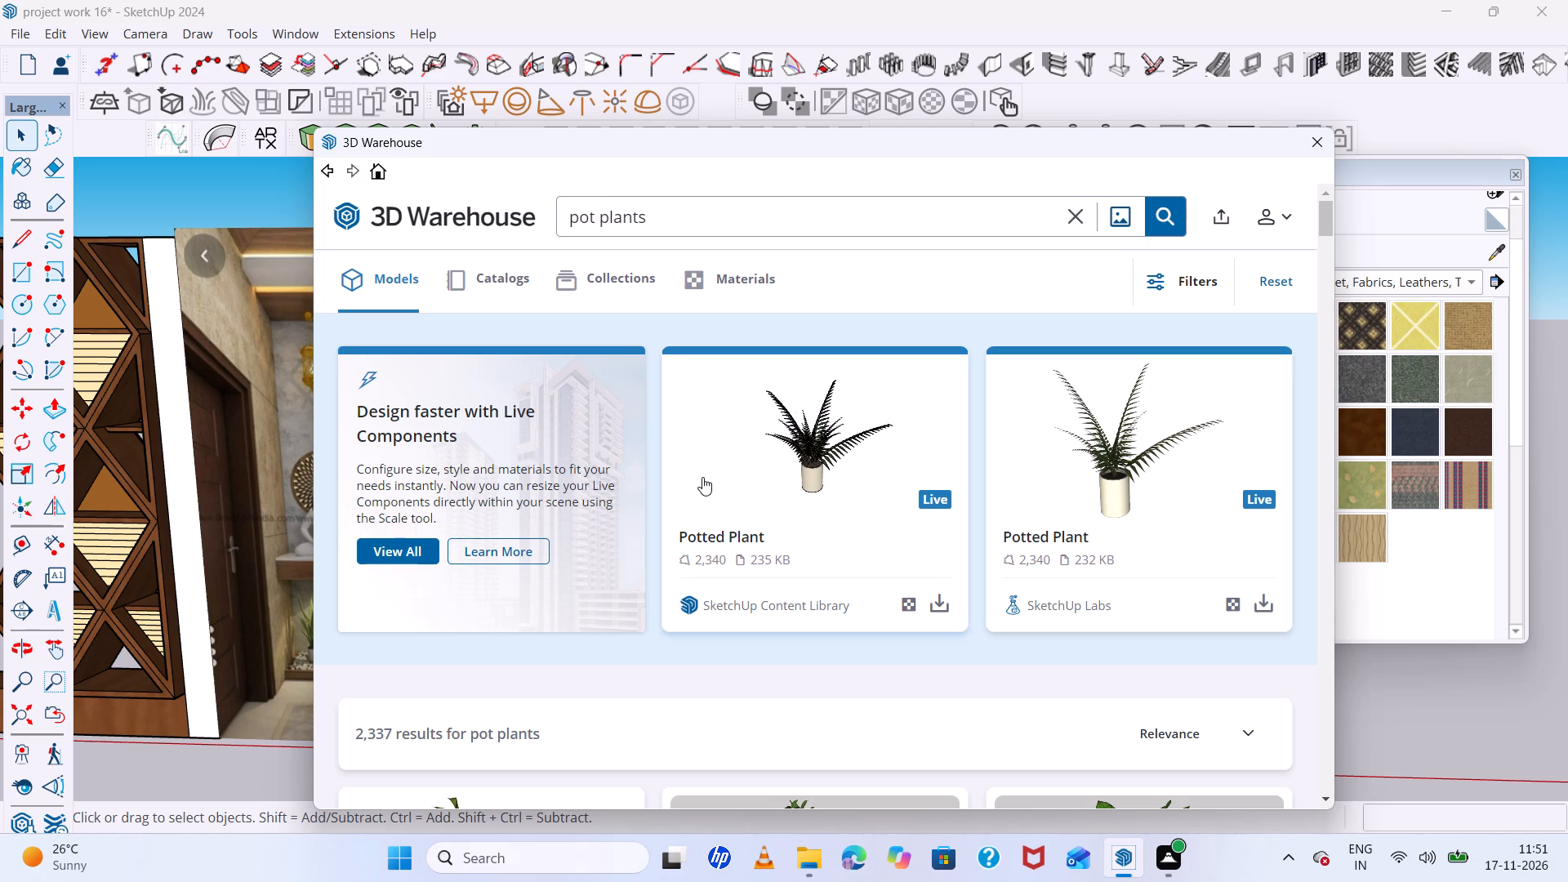
Look through the pot plants results for a plant model suited to the Buddha shelving unit.
scroll(702, 487, down, 5)
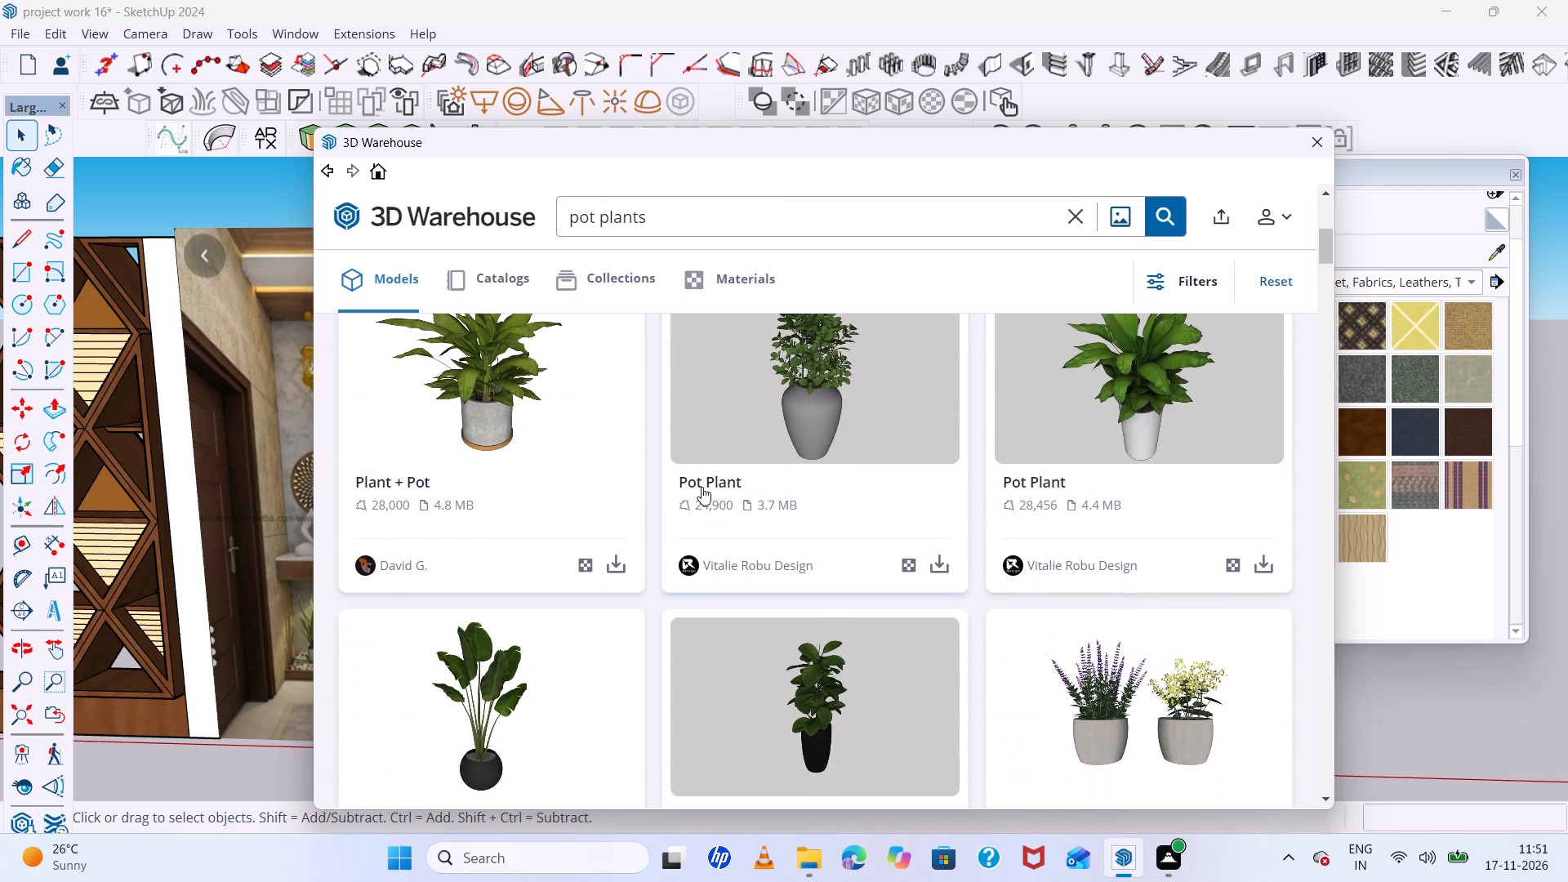
scroll(702, 487, down, 4)
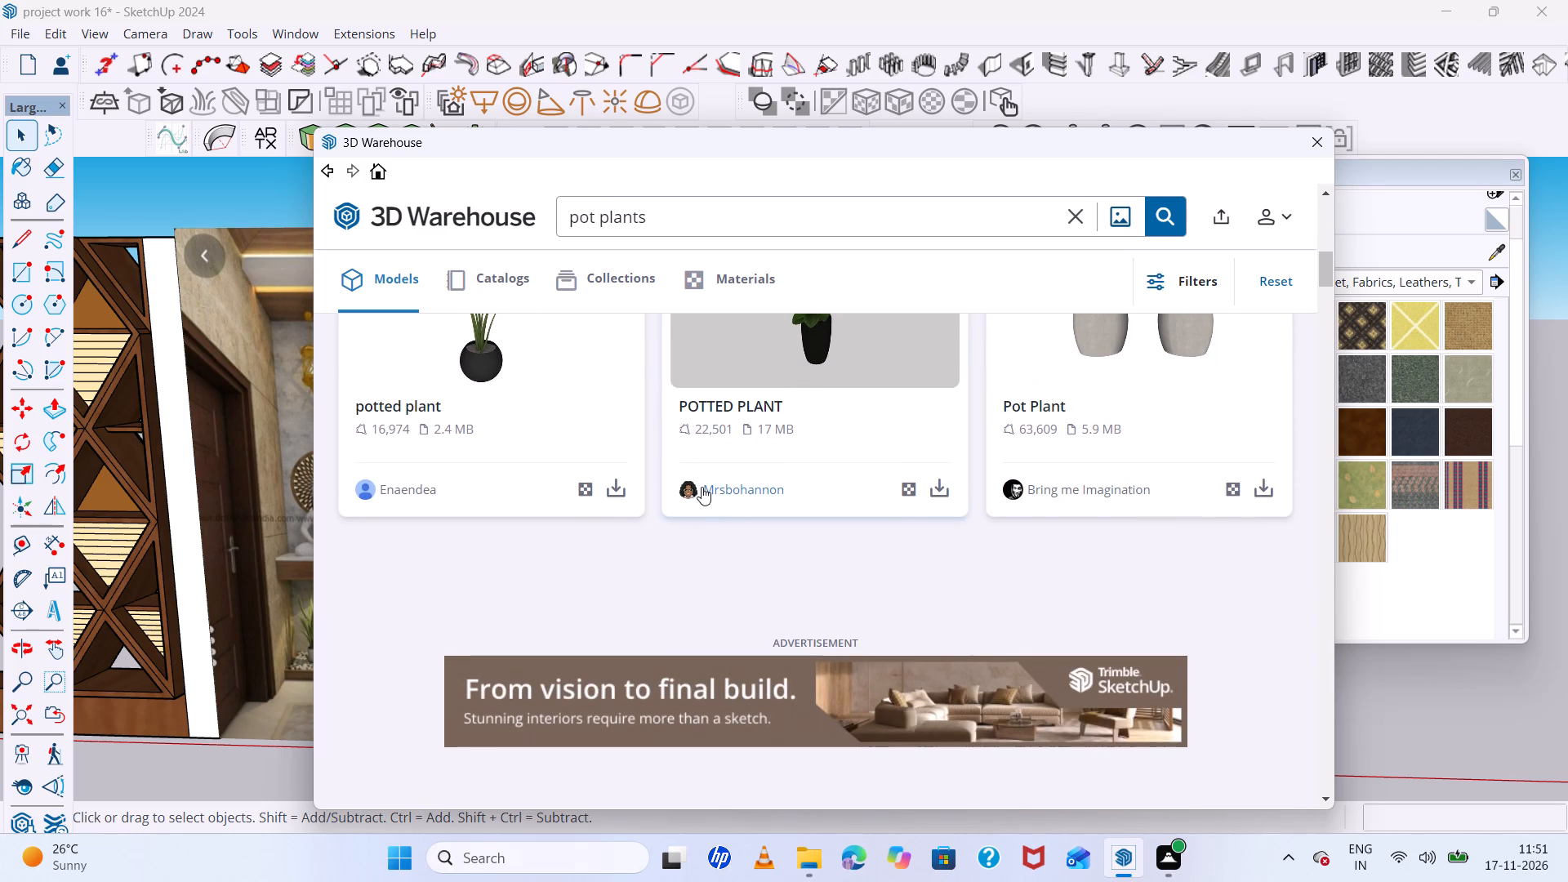
scroll(702, 487, down, 4)
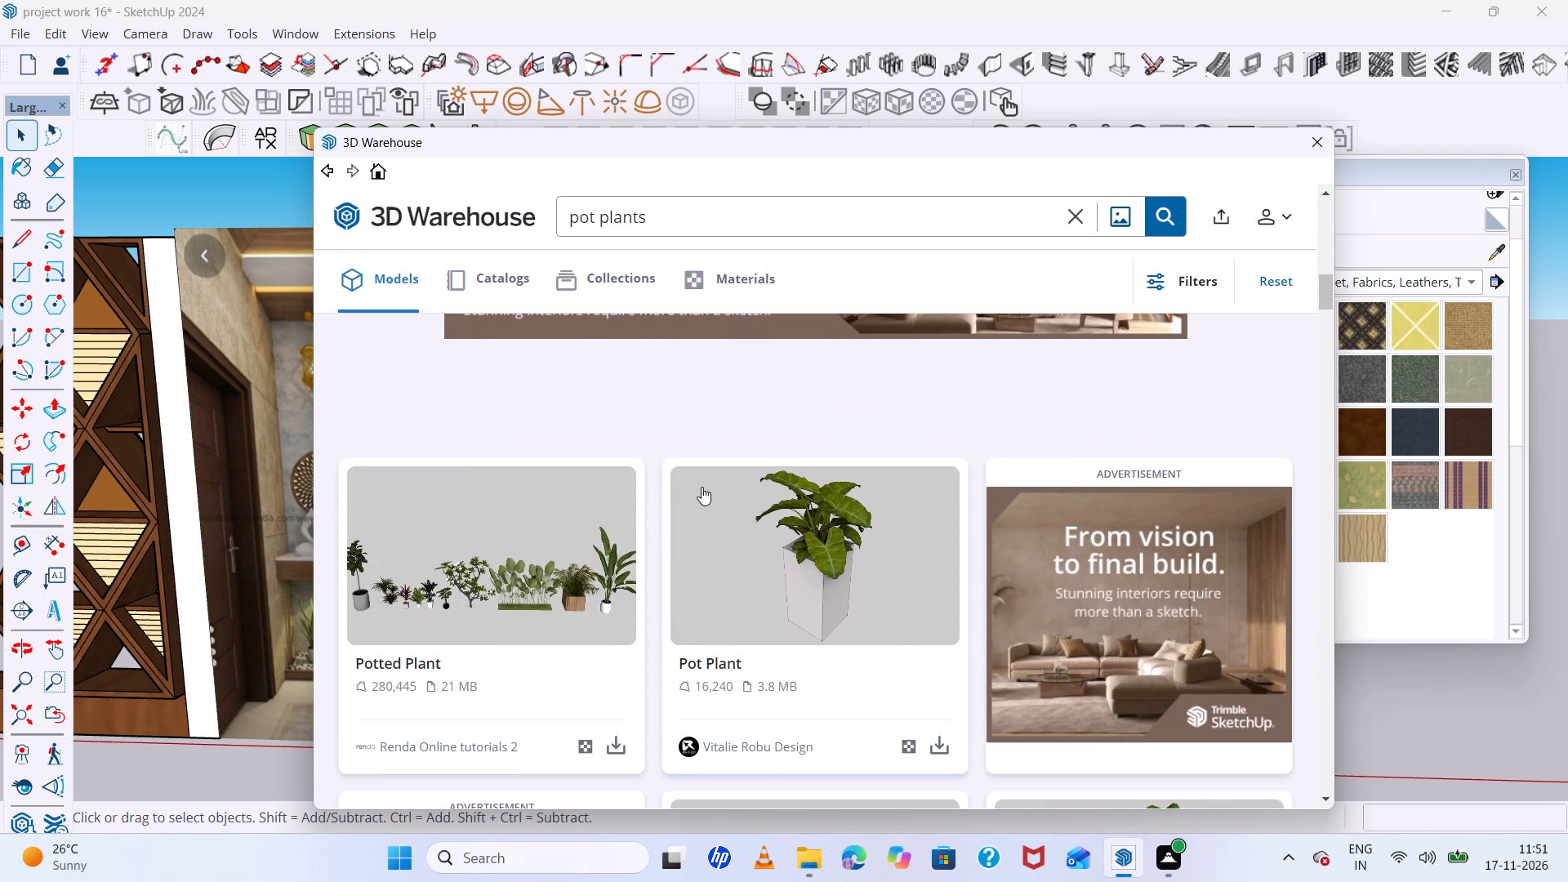
scroll(702, 487, down, 5)
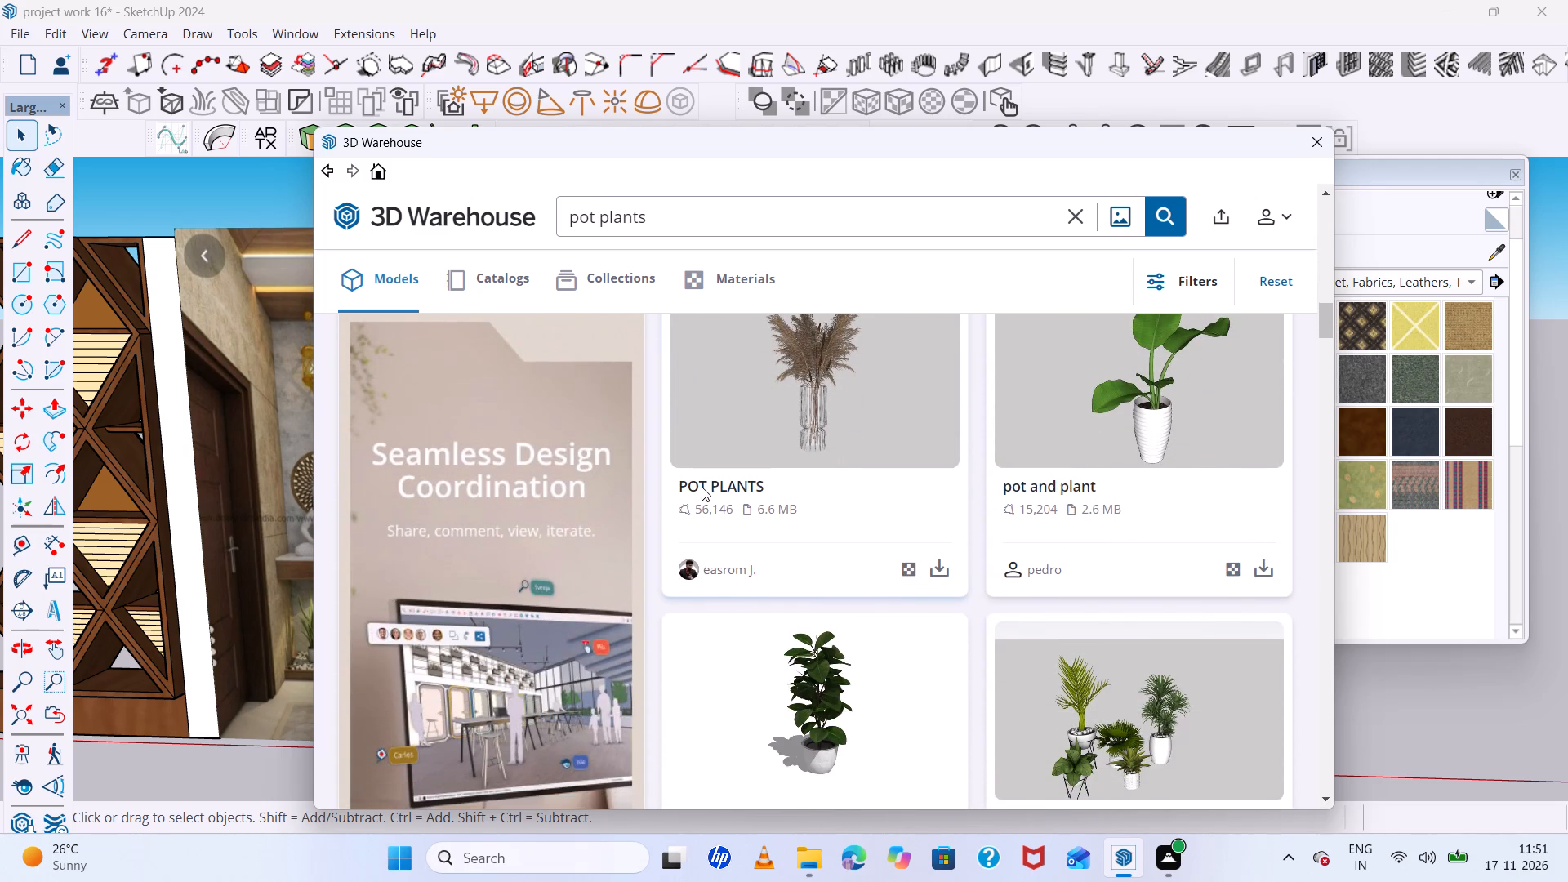
scroll(702, 487, down, 3)
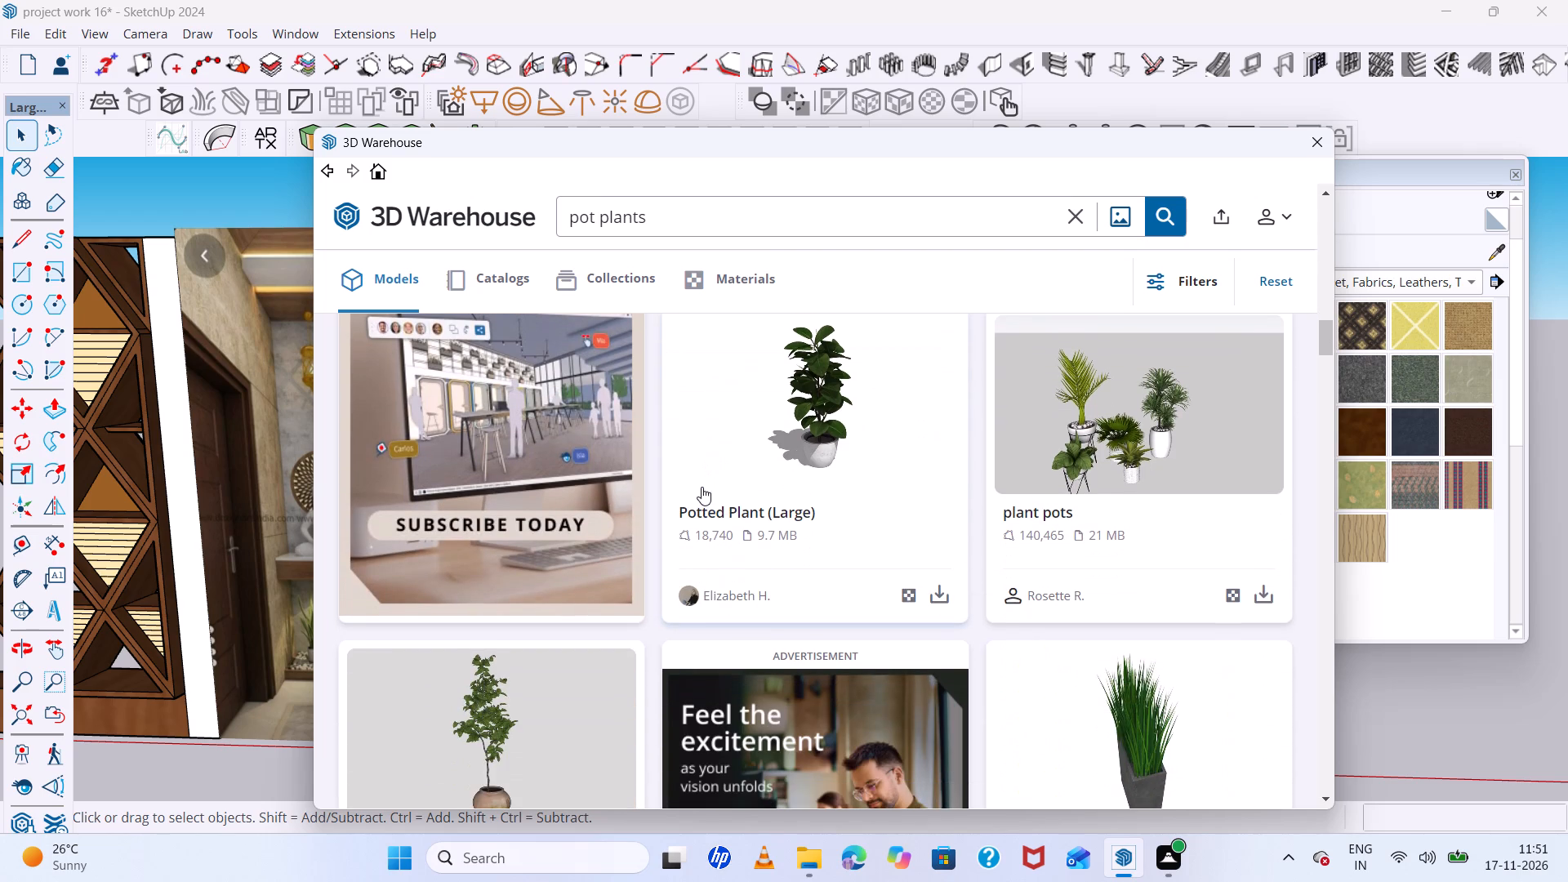
scroll(702, 487, down, 7)
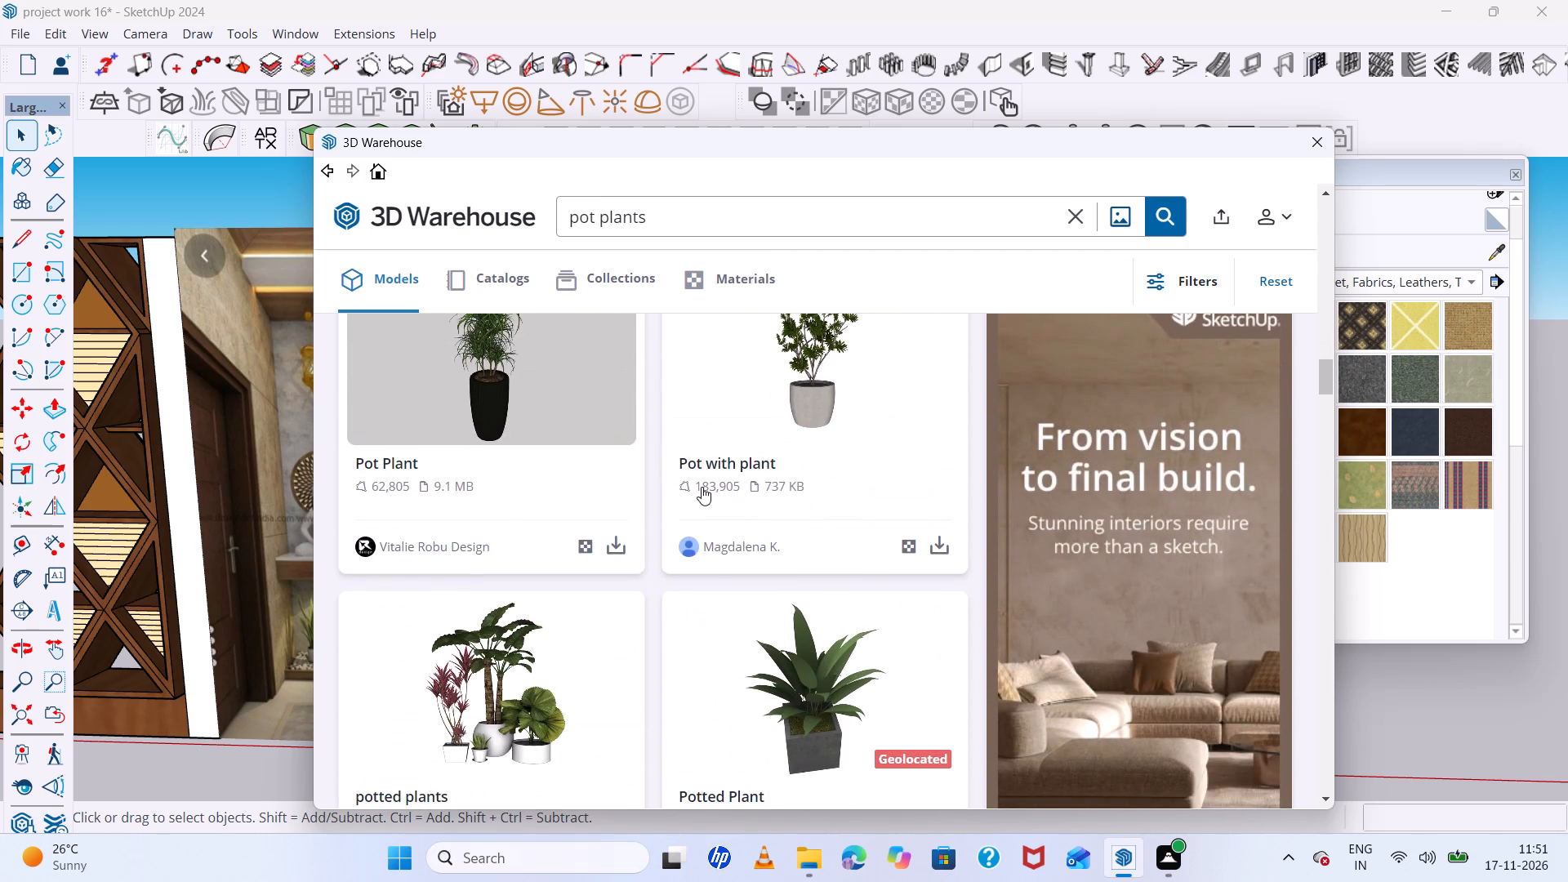
scroll(702, 487, down, 2)
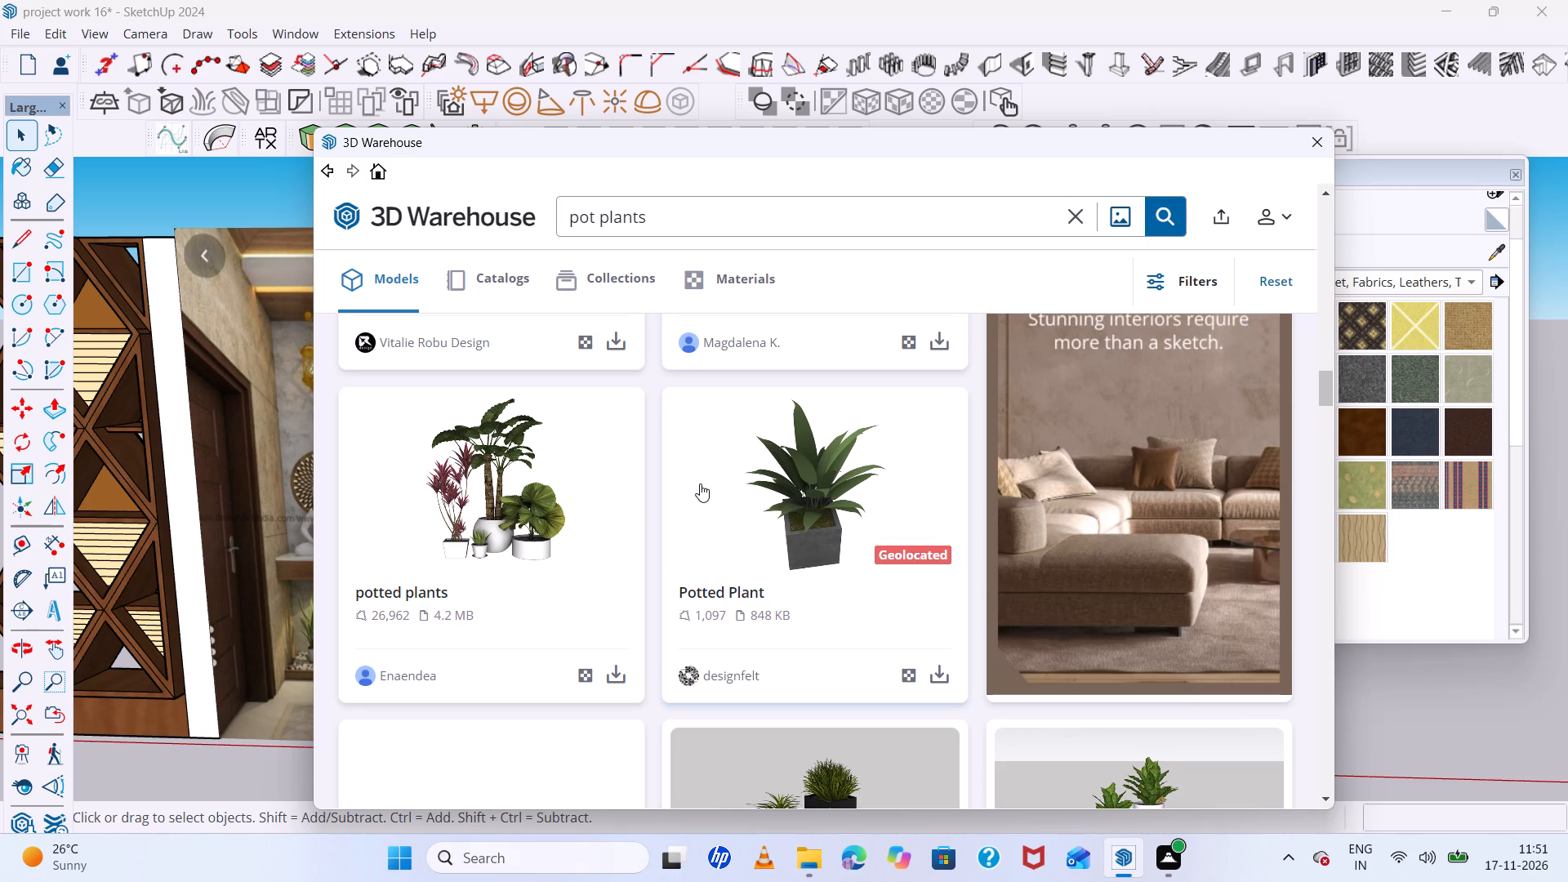
scroll(700, 483, up, 1)
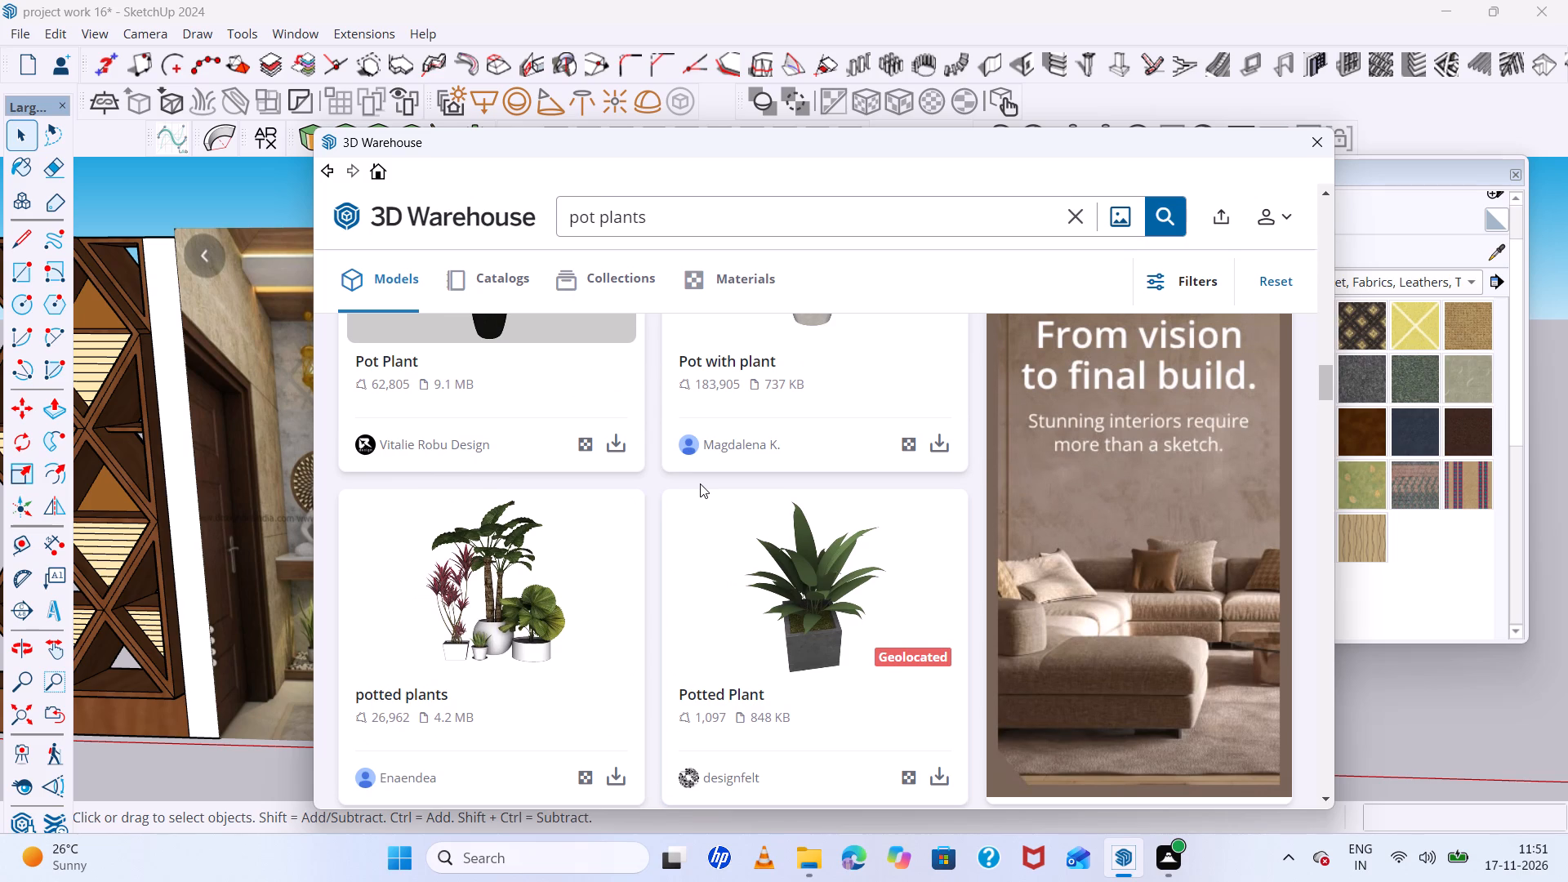
scroll(700, 483, up, 1)
scroll(700, 483, down, 7)
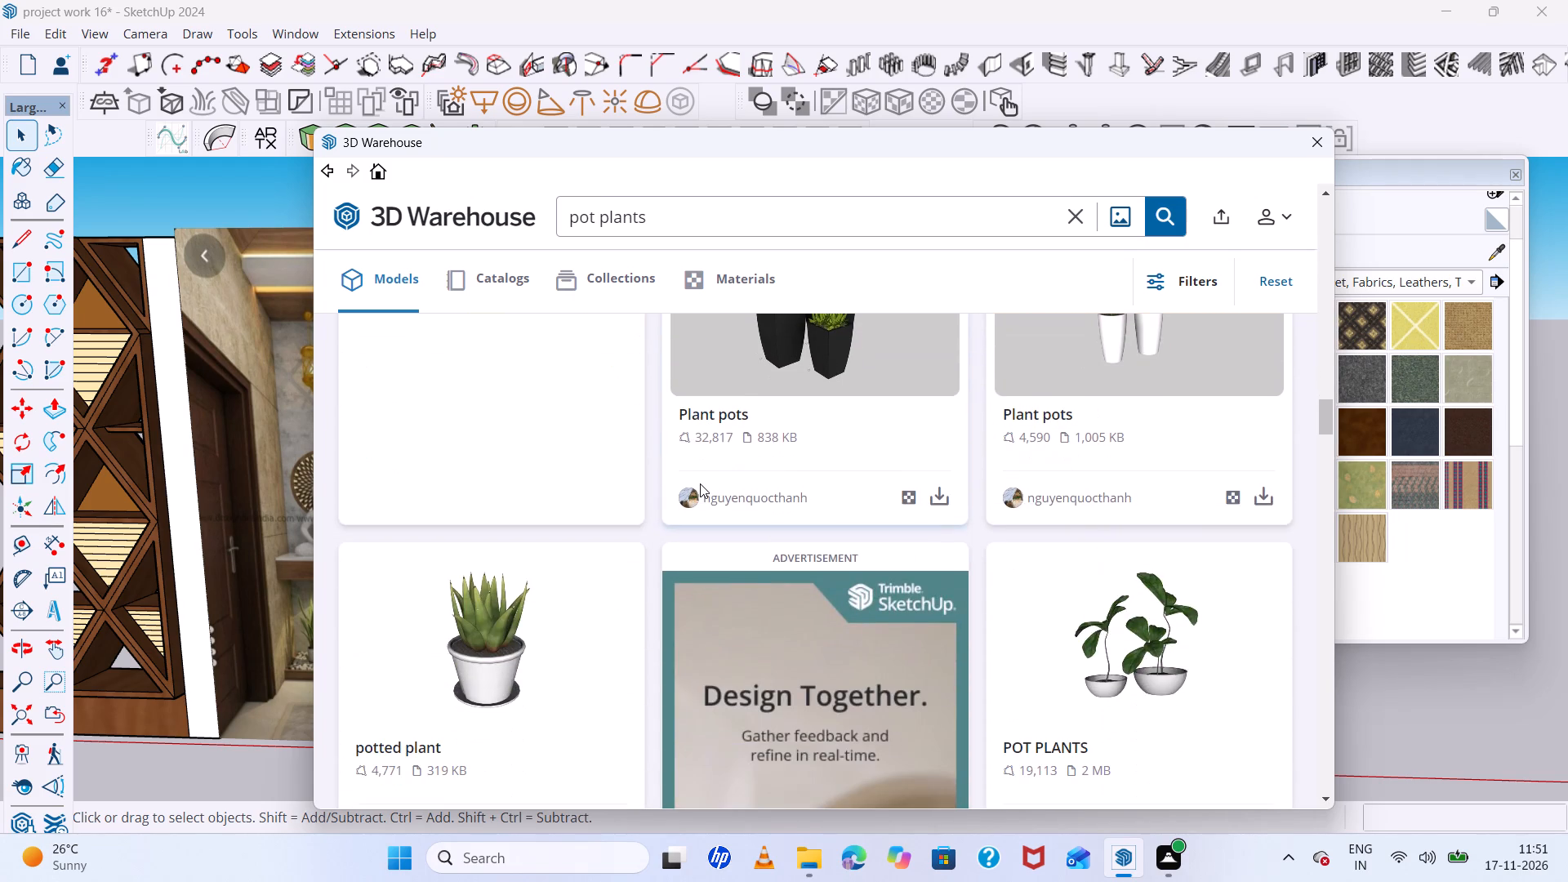
scroll(700, 483, down, 7)
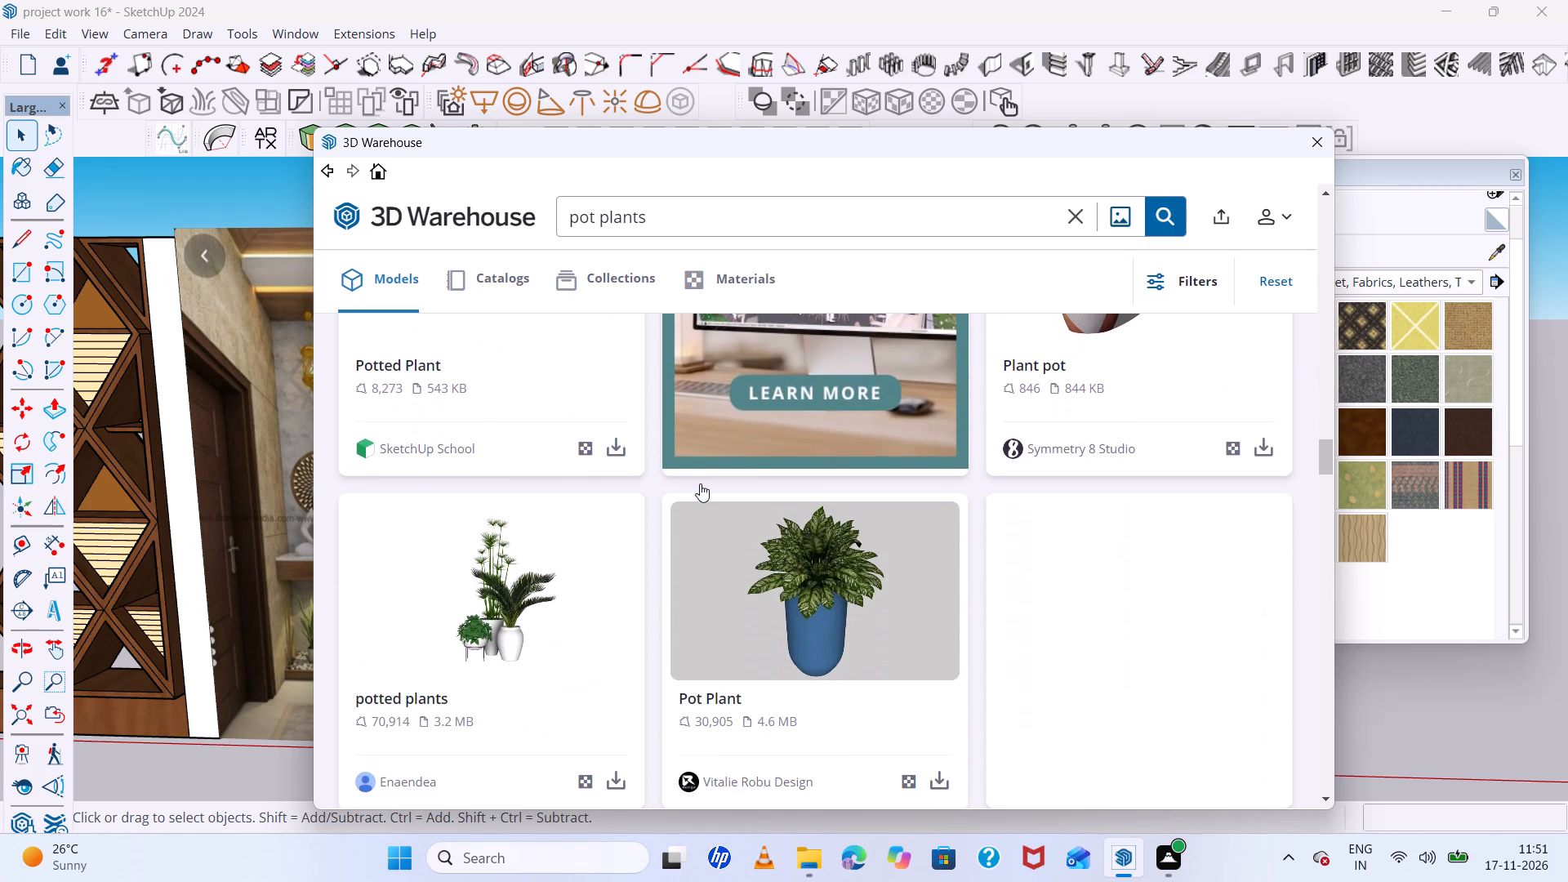
scroll(700, 483, down, 6)
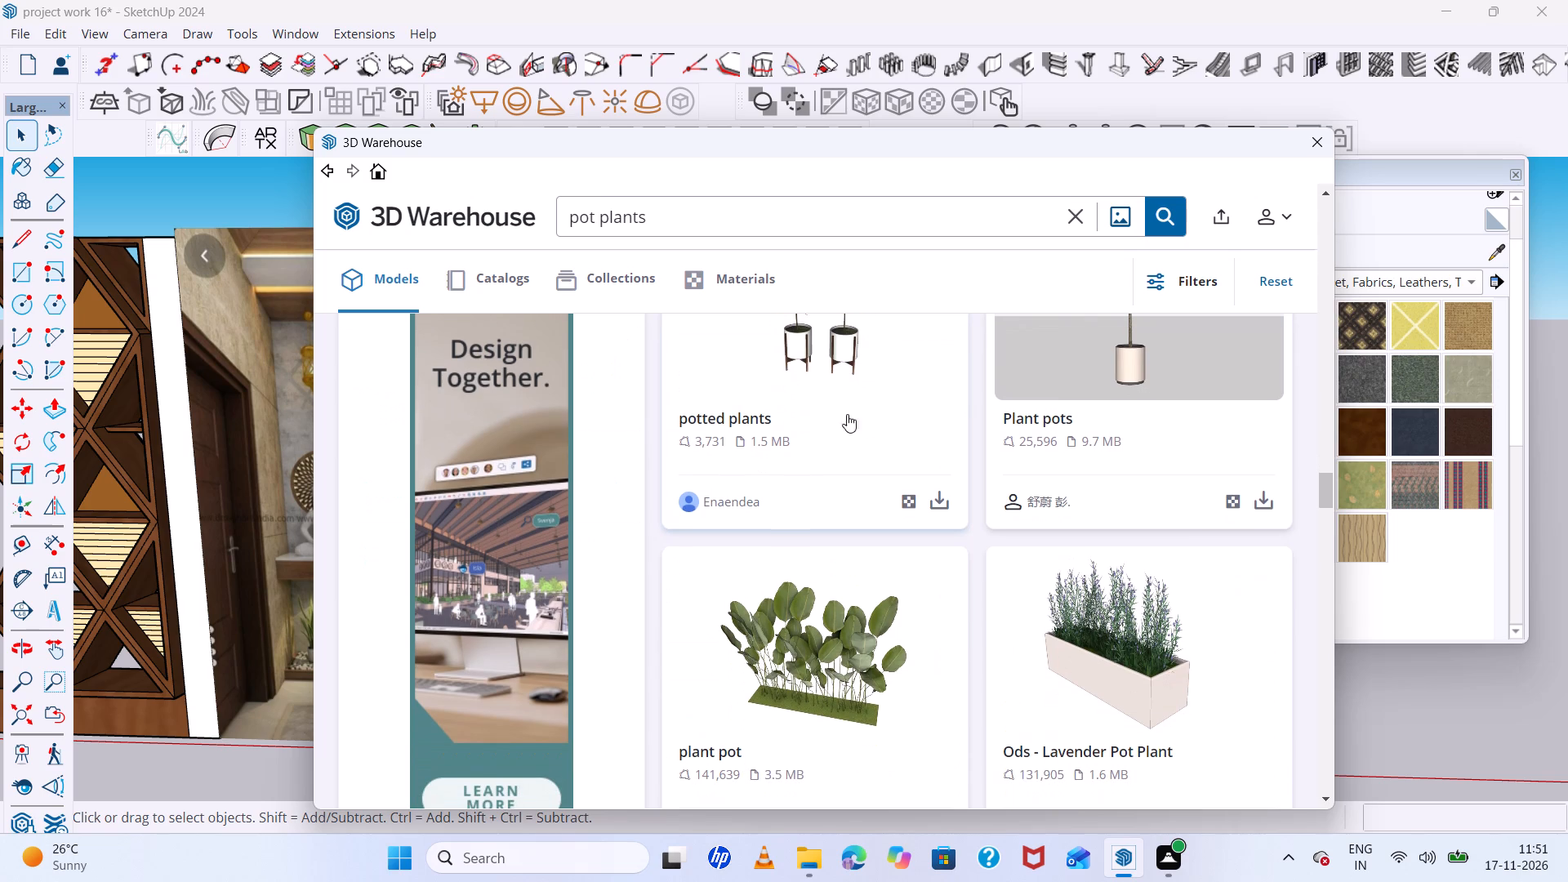
Open the "potted plants" model by Enaendea in the pot plants results and download it directly into the model.
click(844, 353)
scroll(834, 393, down, 3)
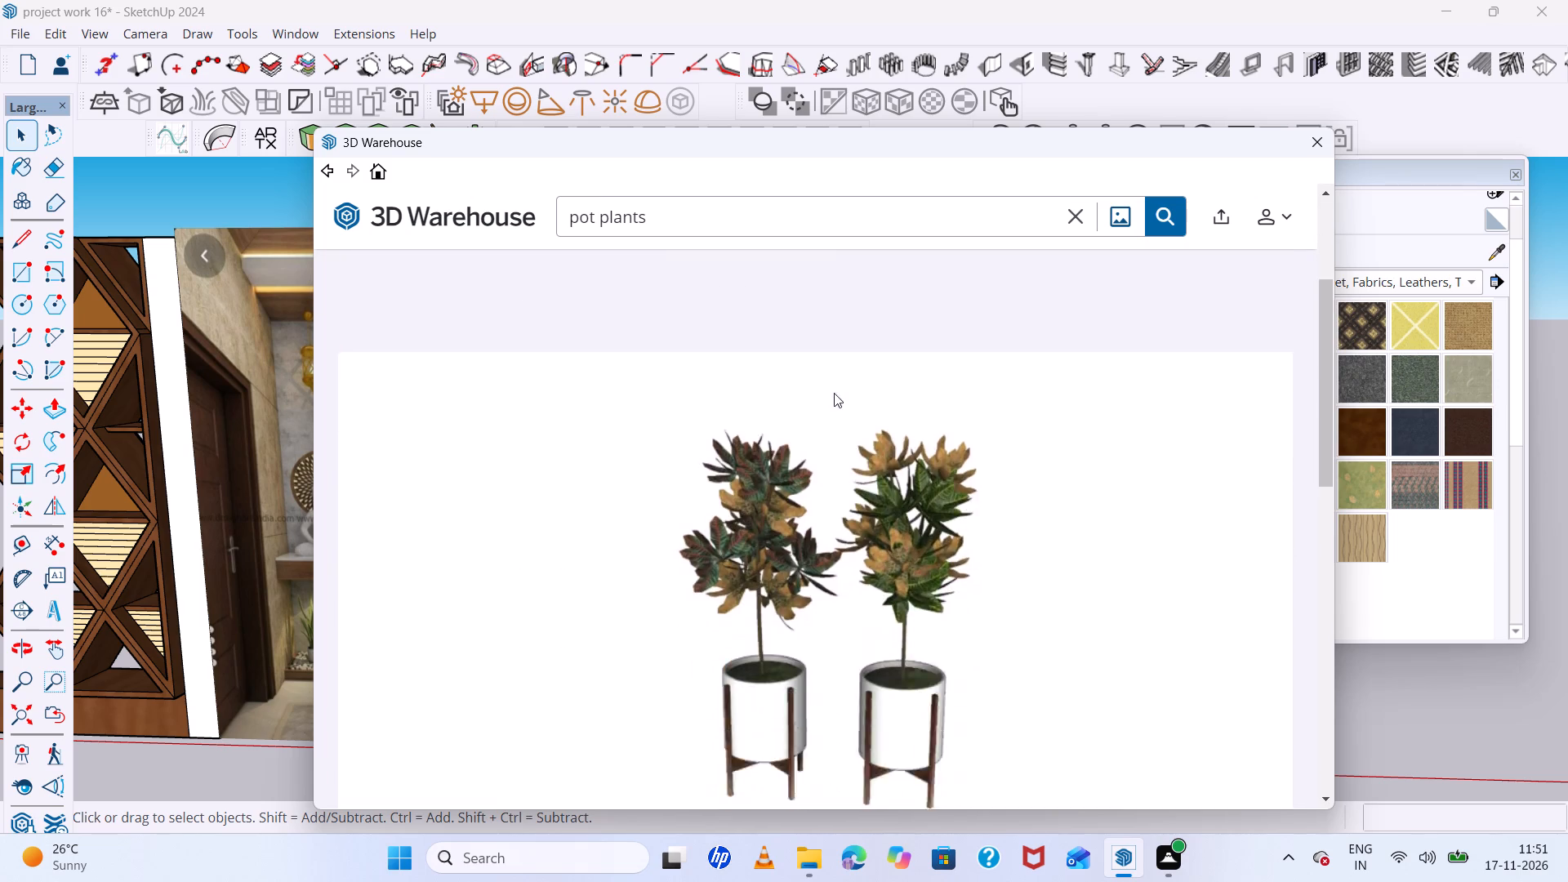
scroll(834, 393, down, 9)
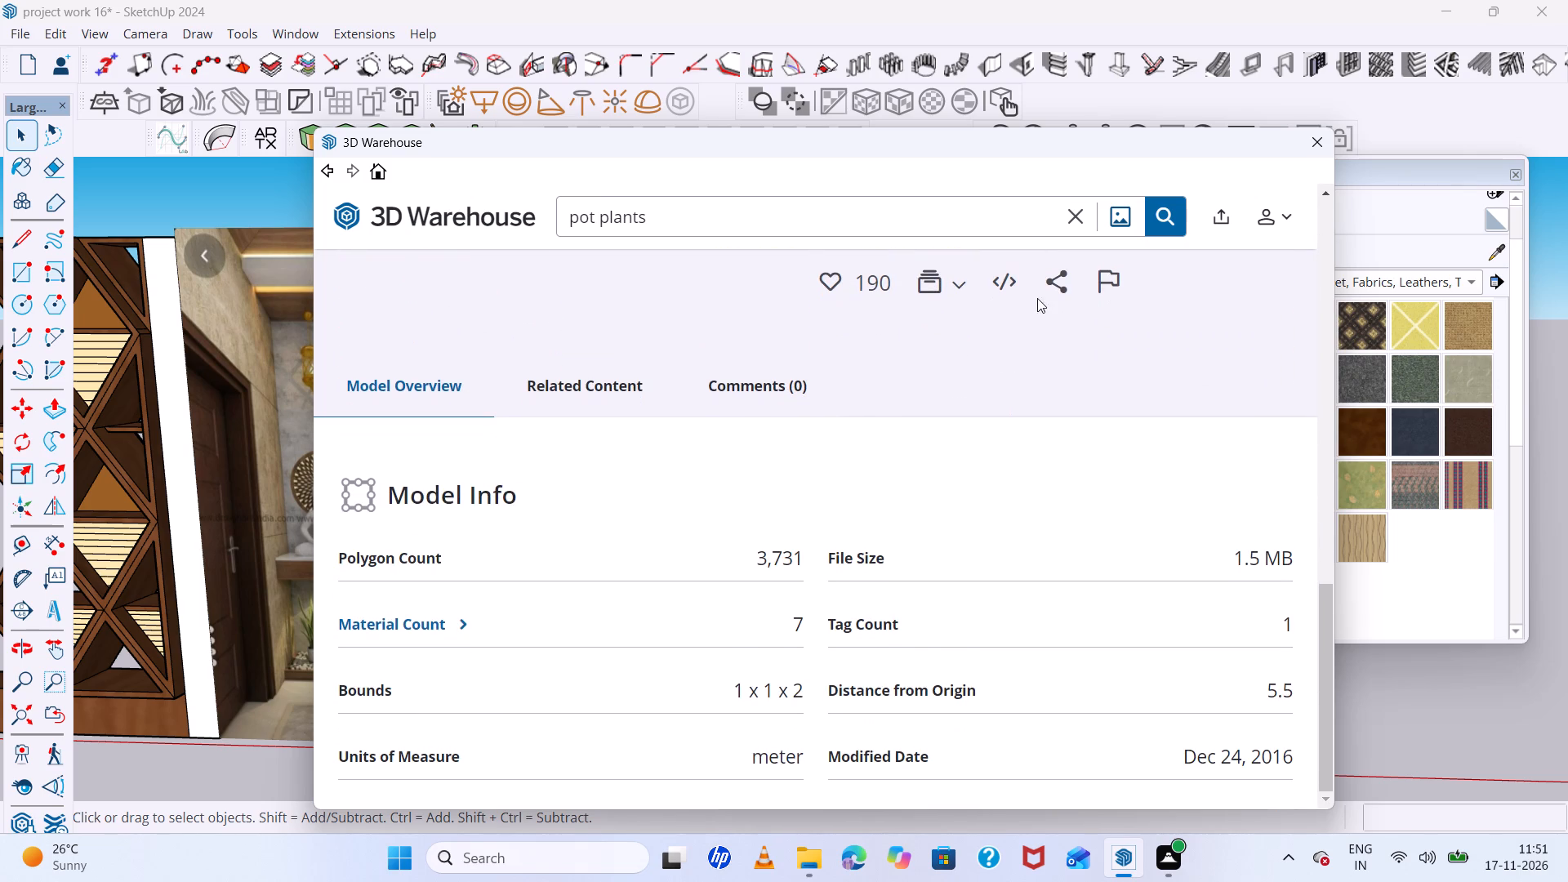
scroll(1040, 314, up, 2)
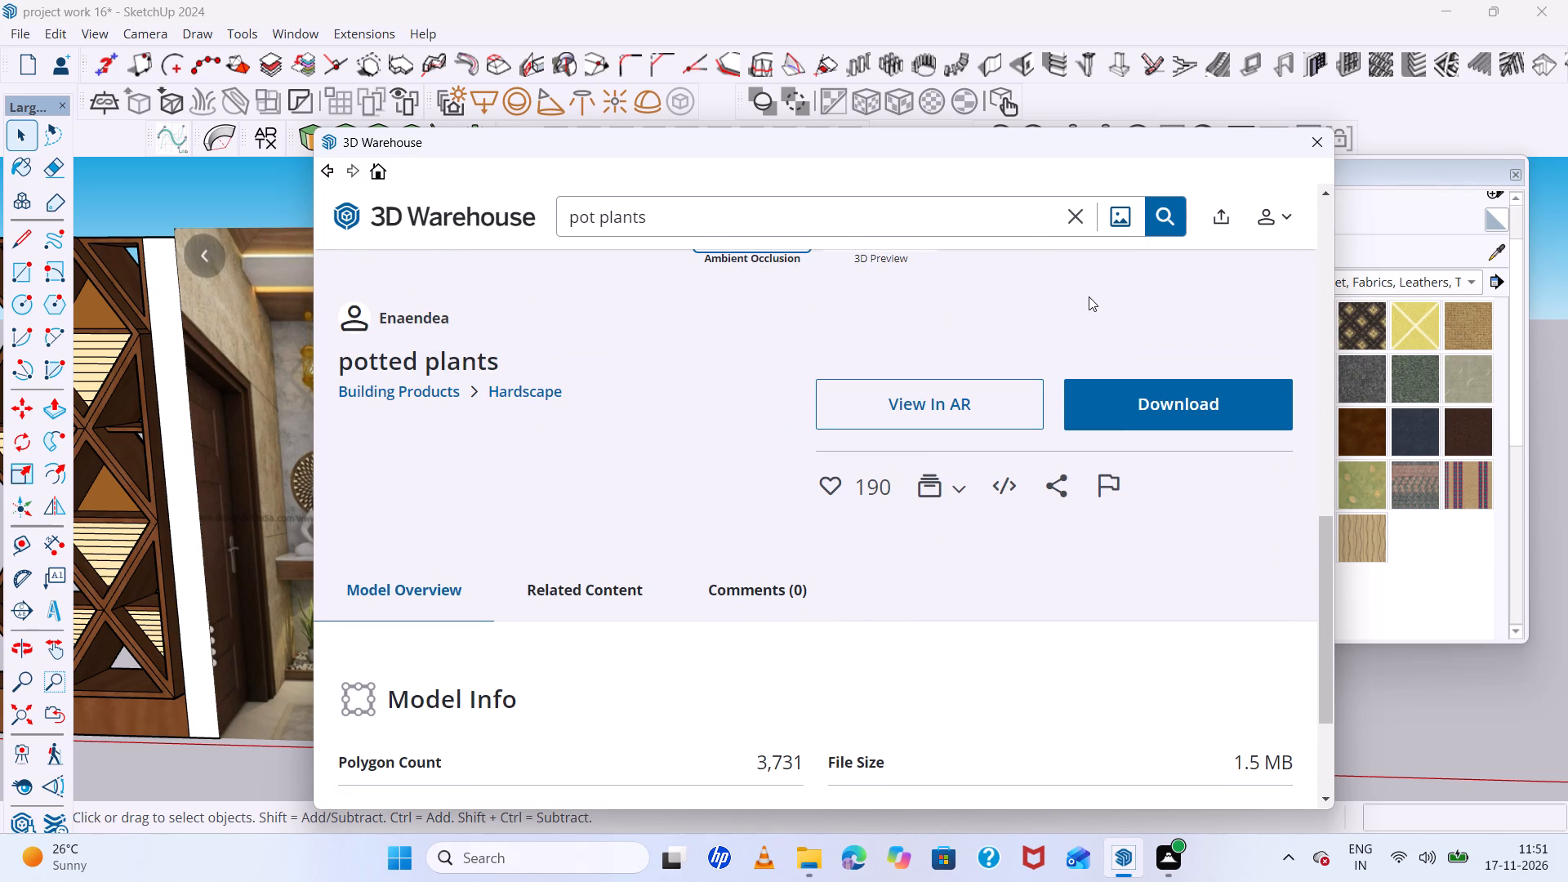
click(1089, 394)
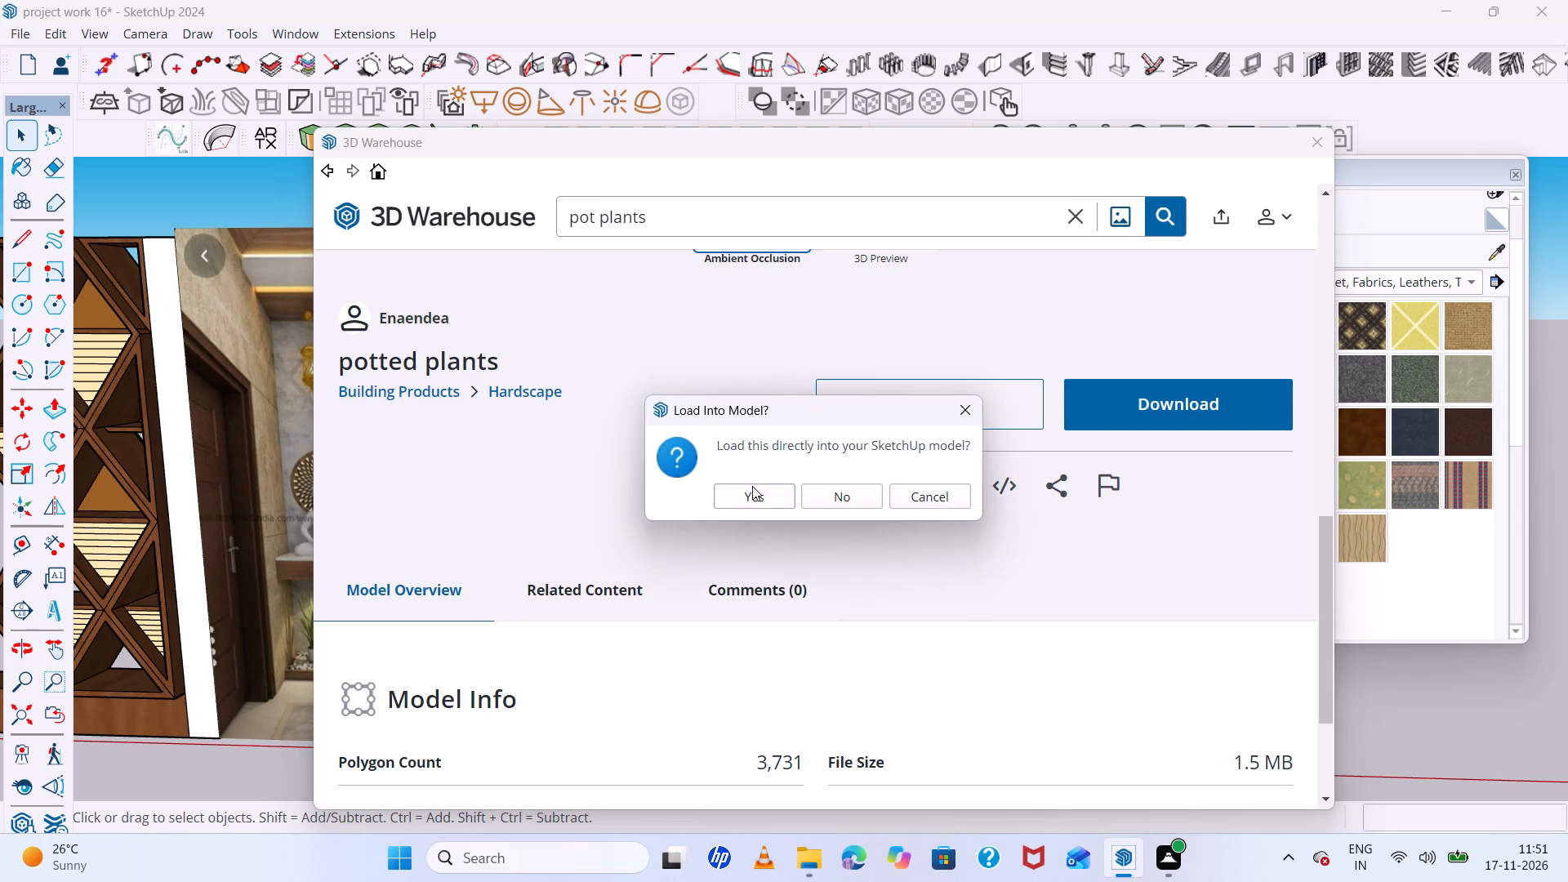
click(759, 498)
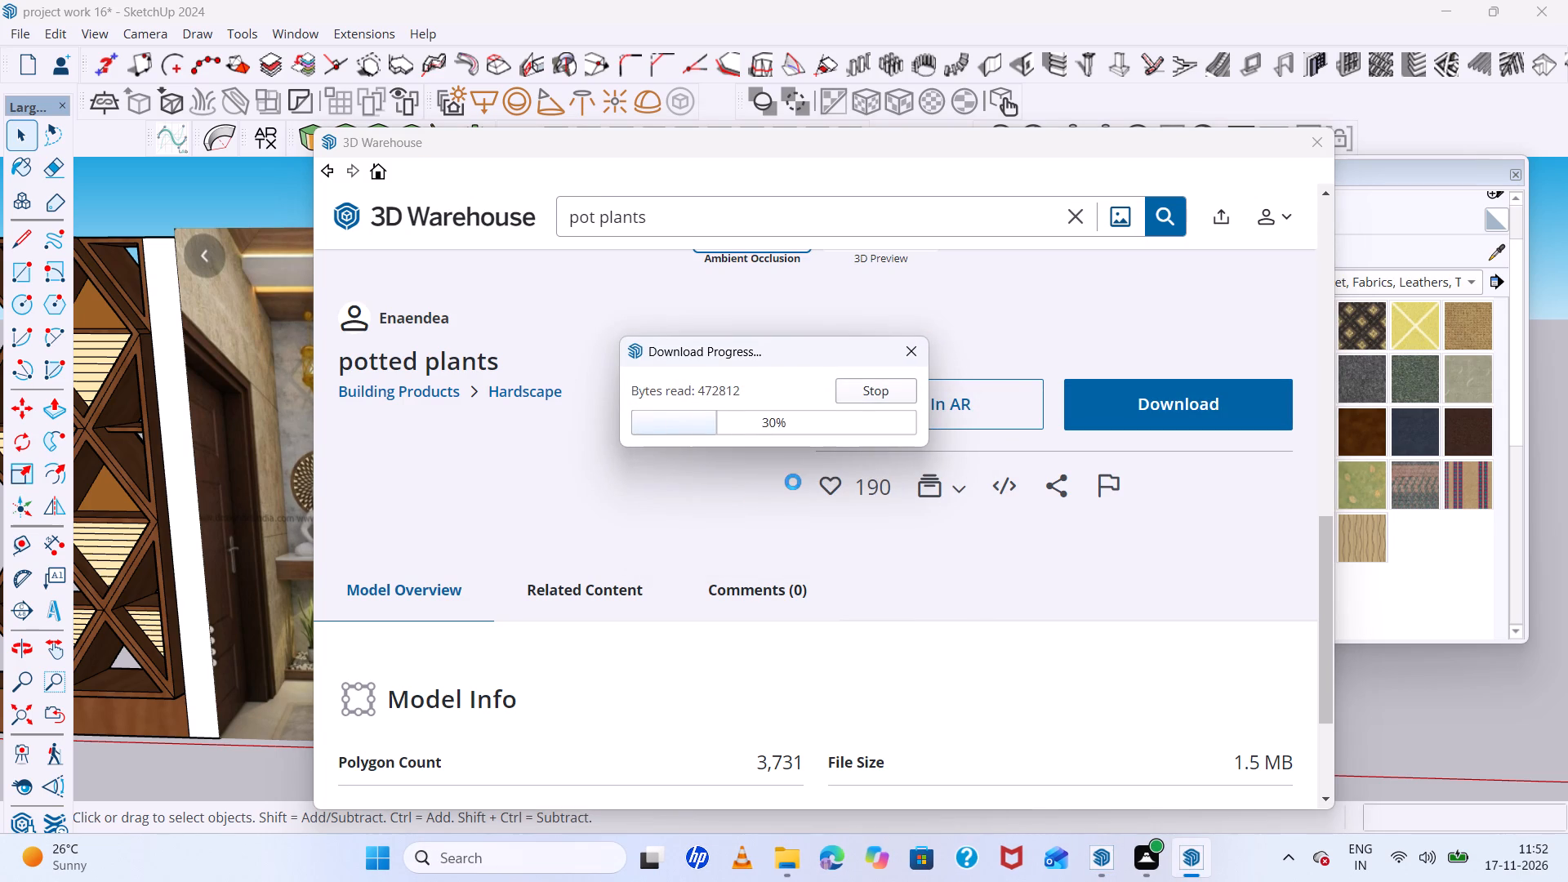
Place the potted plants pair in the open area between the Buddha shelving unit and the floating wall shelves.
scroll(792, 477, down, 1)
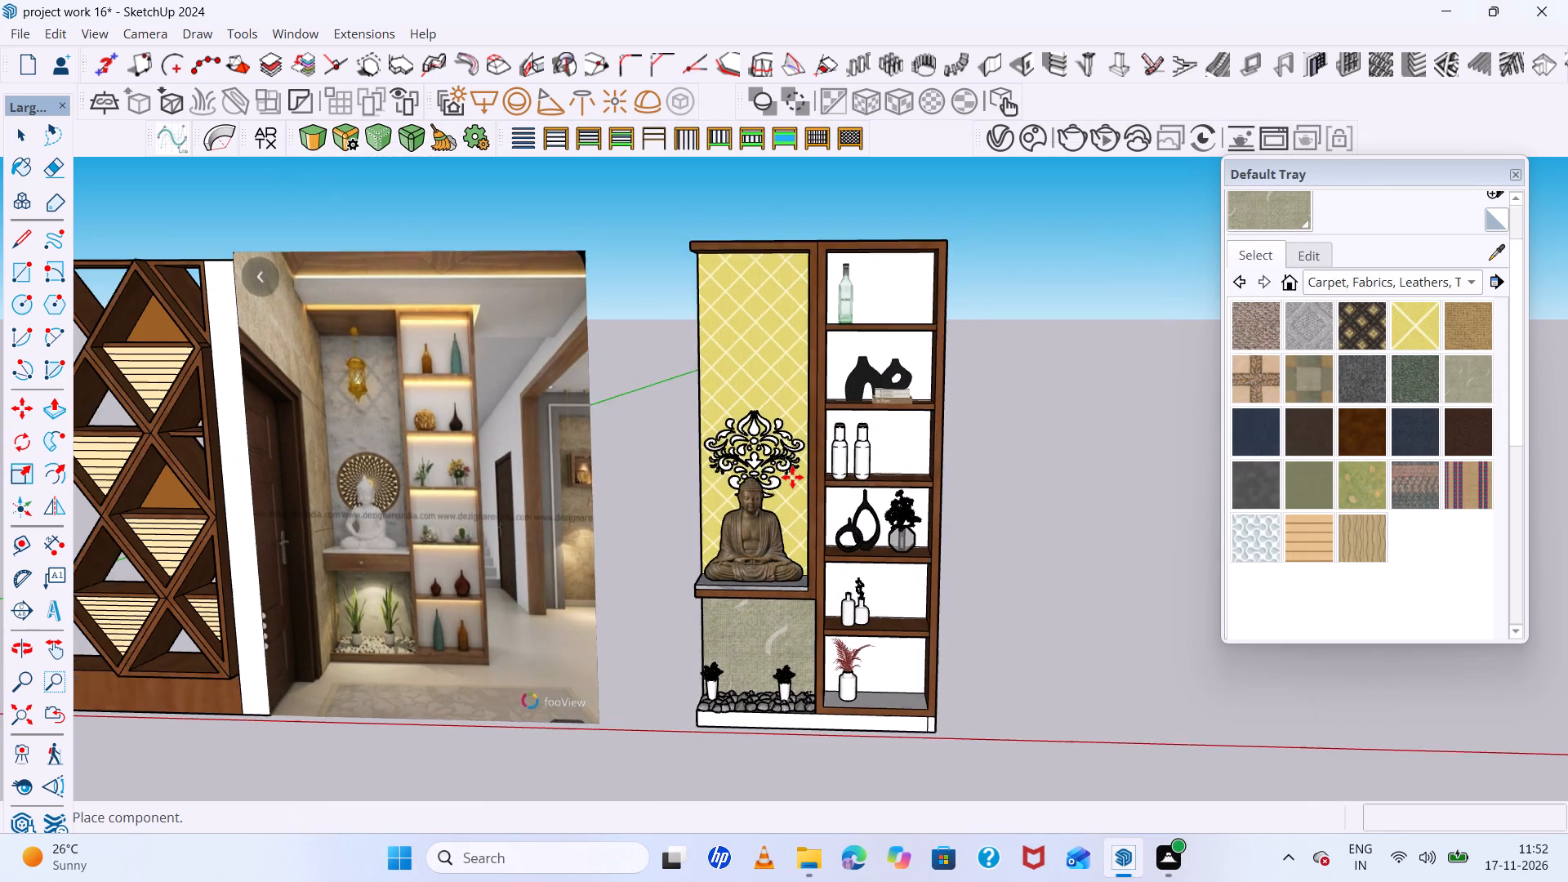
scroll(792, 477, down, 9)
scroll(764, 566, down, 2)
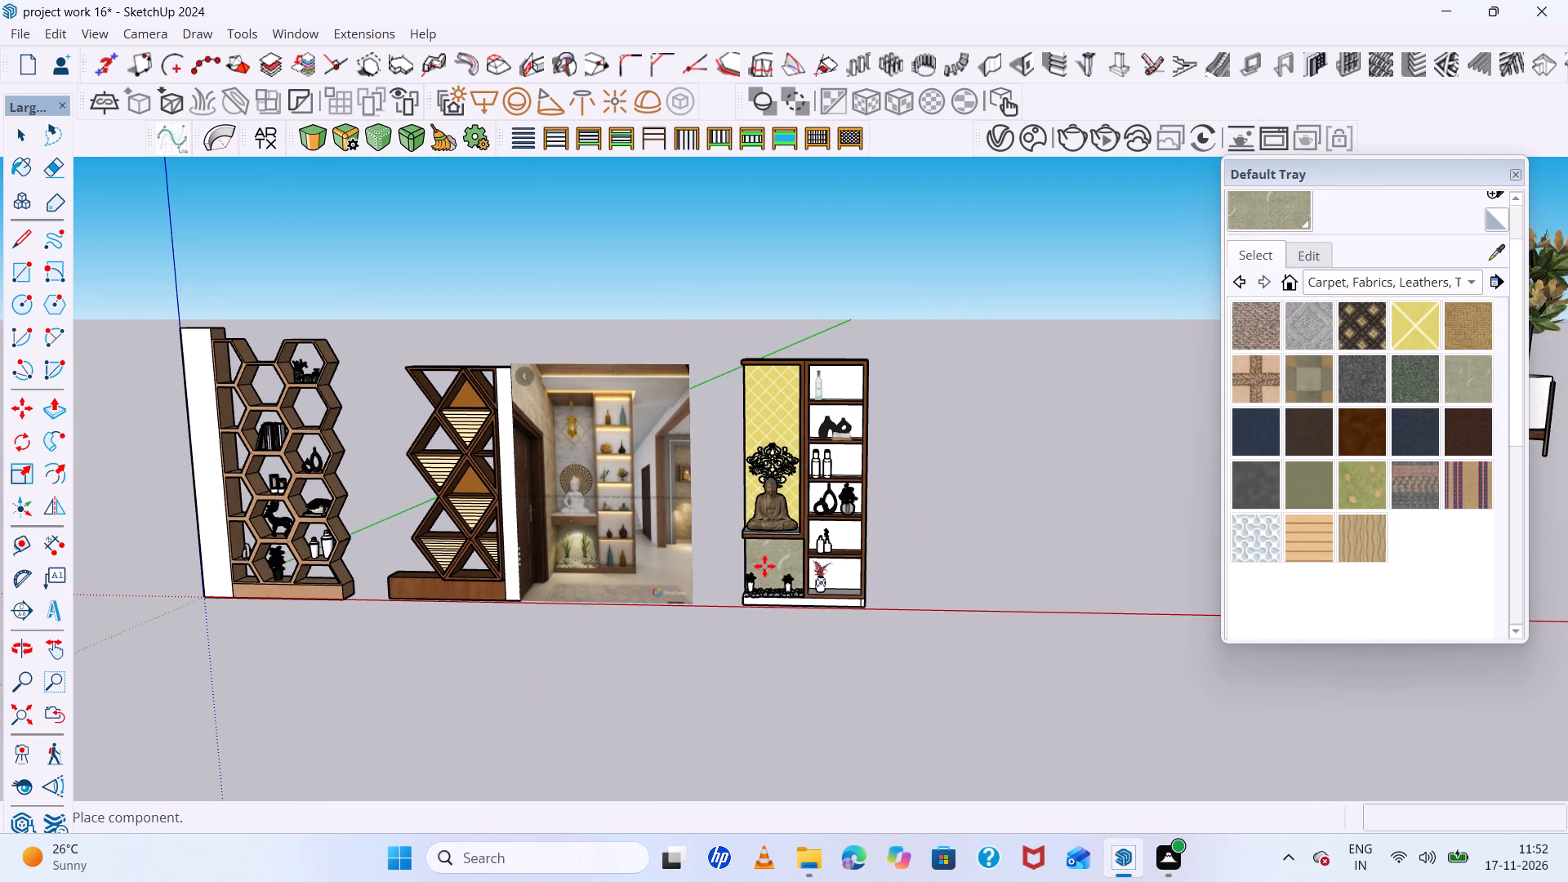
scroll(764, 566, down, 15)
scroll(670, 598, down, 6)
click(626, 641)
Examine the placed potted plants against the Buddha shelving unit and the decorated floating shelves.
scroll(980, 595, up, 3)
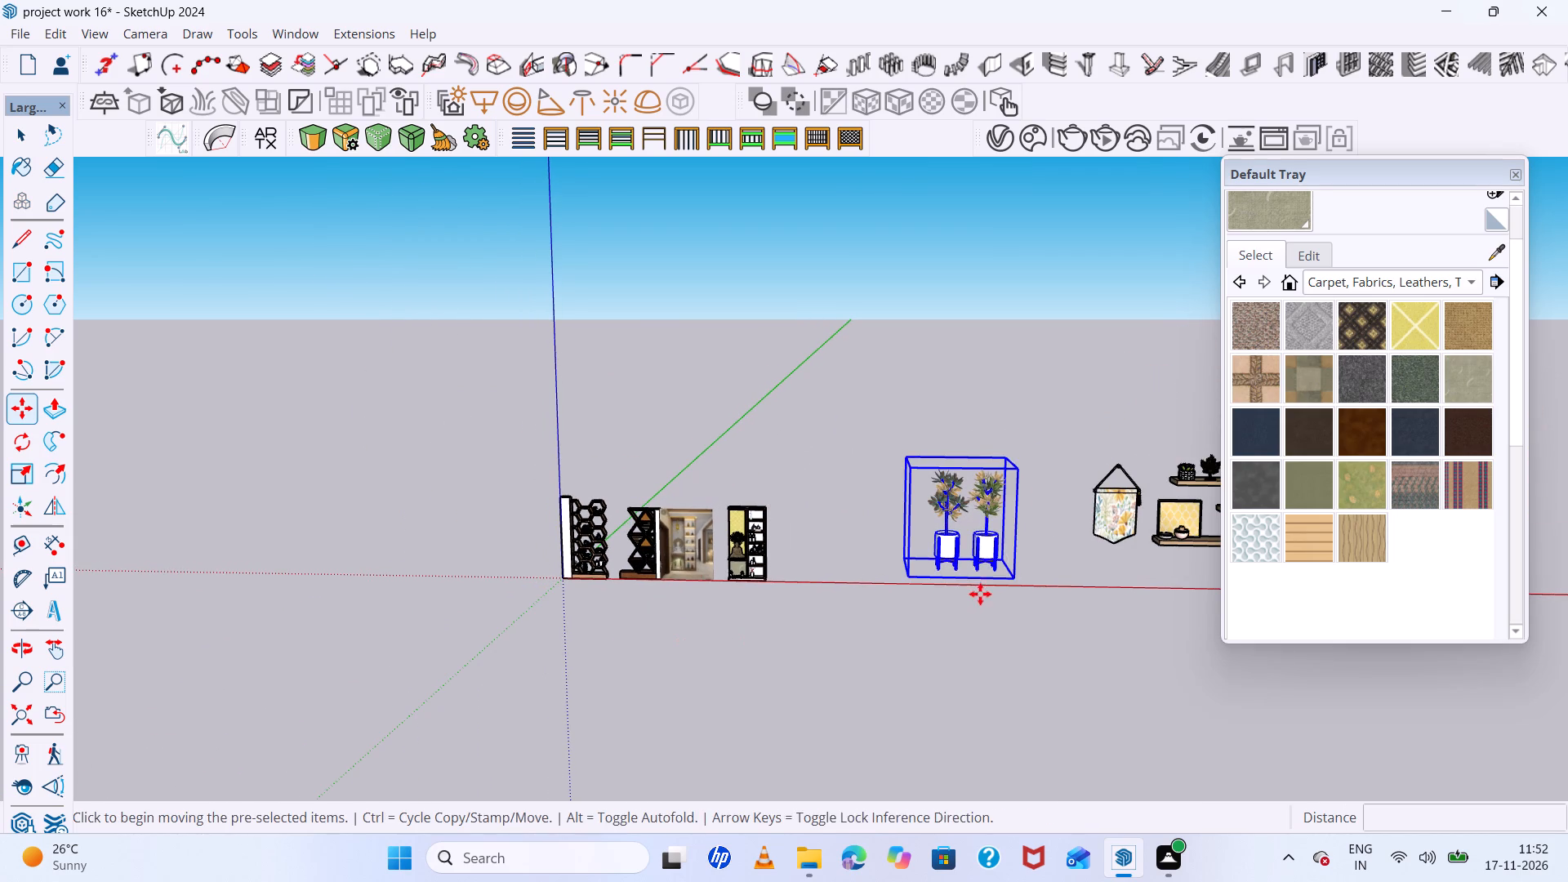
scroll(980, 594, up, 3)
scroll(679, 450, down, 18)
middle_drag(822, 561, 854, 518)
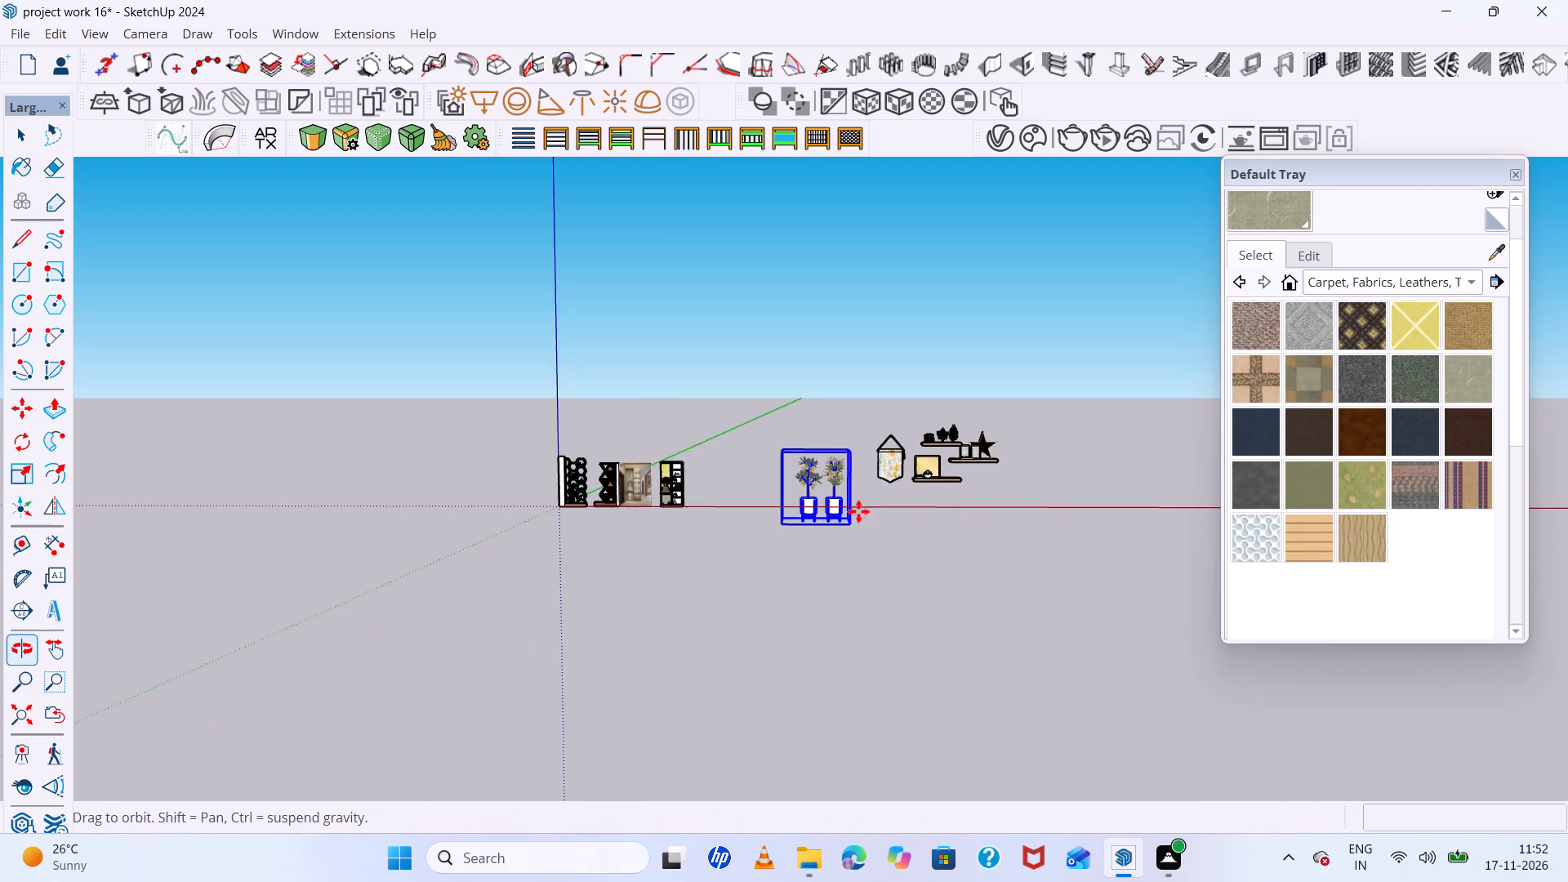
scroll(959, 492, up, 17)
key(space)
scroll(958, 422, up, 7)
scroll(933, 442, down, 3)
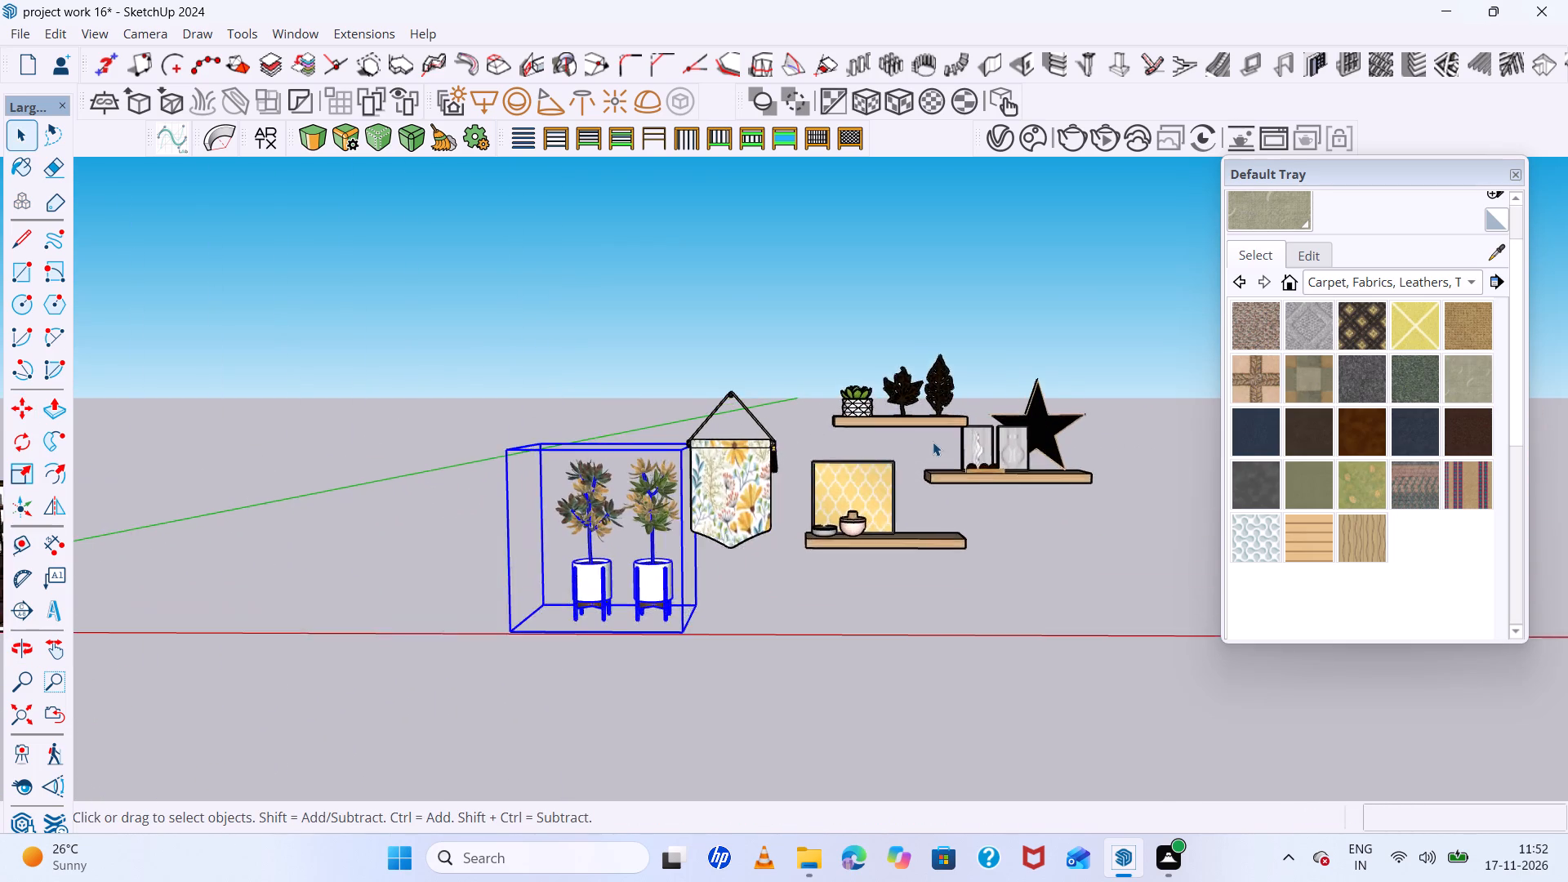
scroll(933, 442, down, 9)
scroll(354, 486, up, 18)
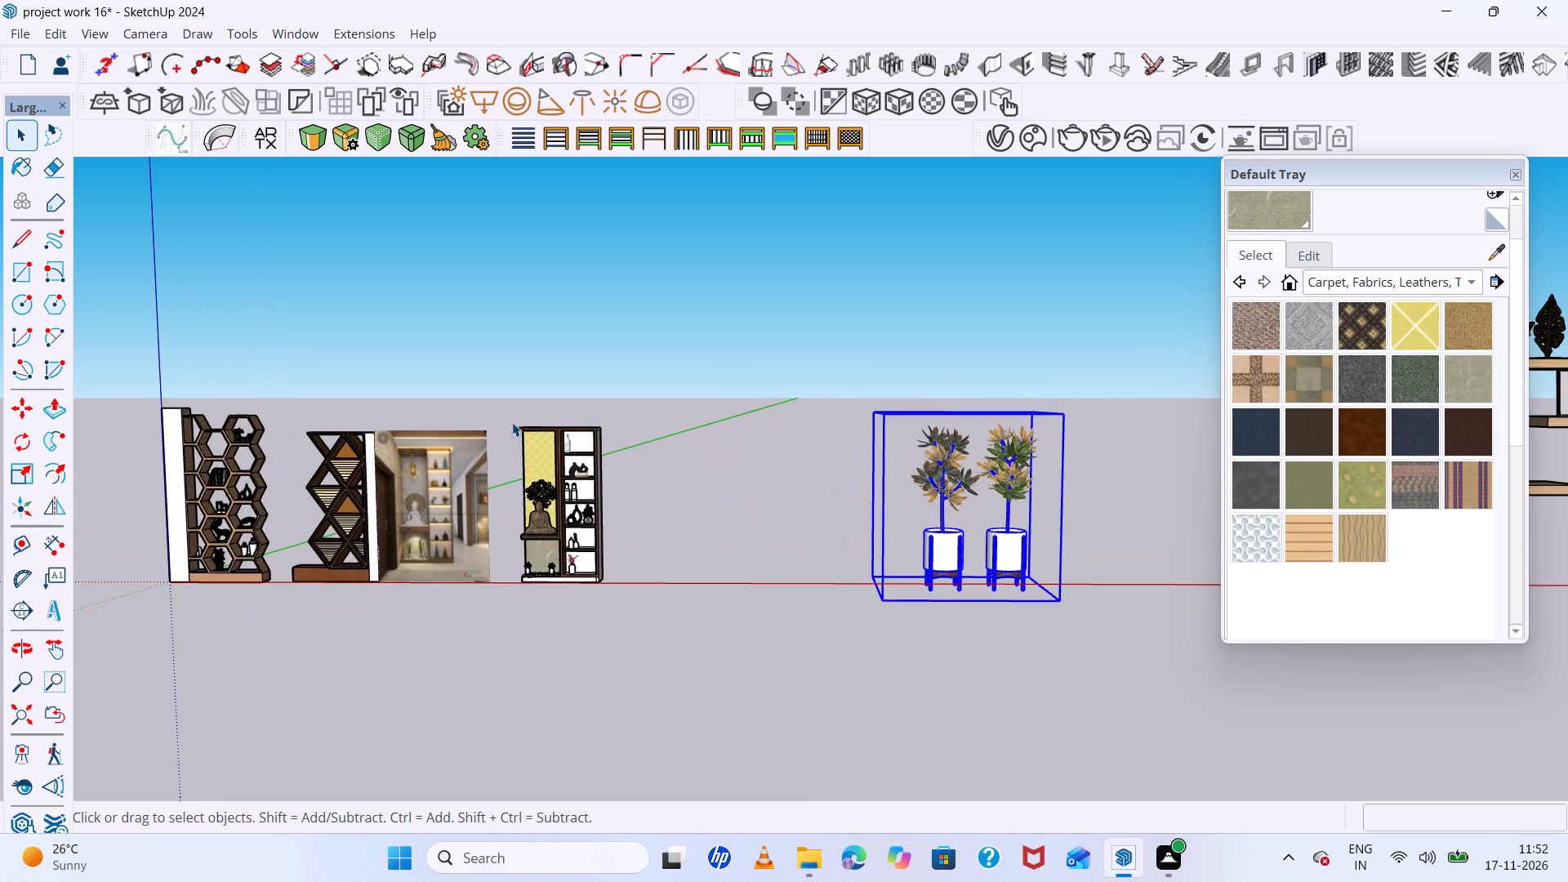
scroll(512, 422, up, 16)
middle_drag(665, 483, 668, 411)
middle_click(668, 411)
middle_click(668, 411)
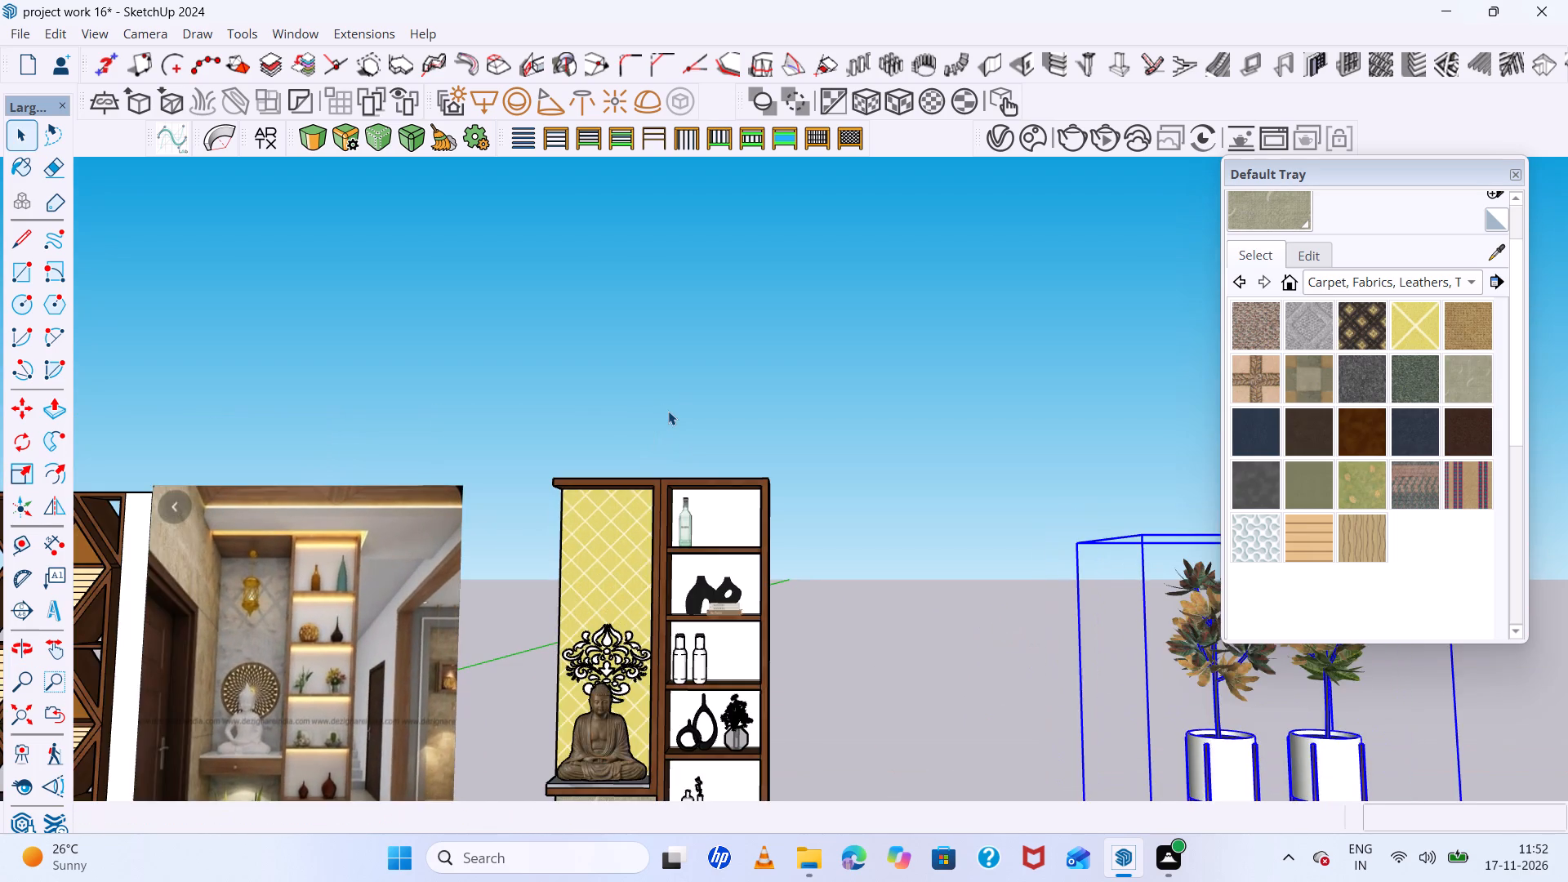
scroll(668, 411, down, 17)
scroll(600, 406, down, 3)
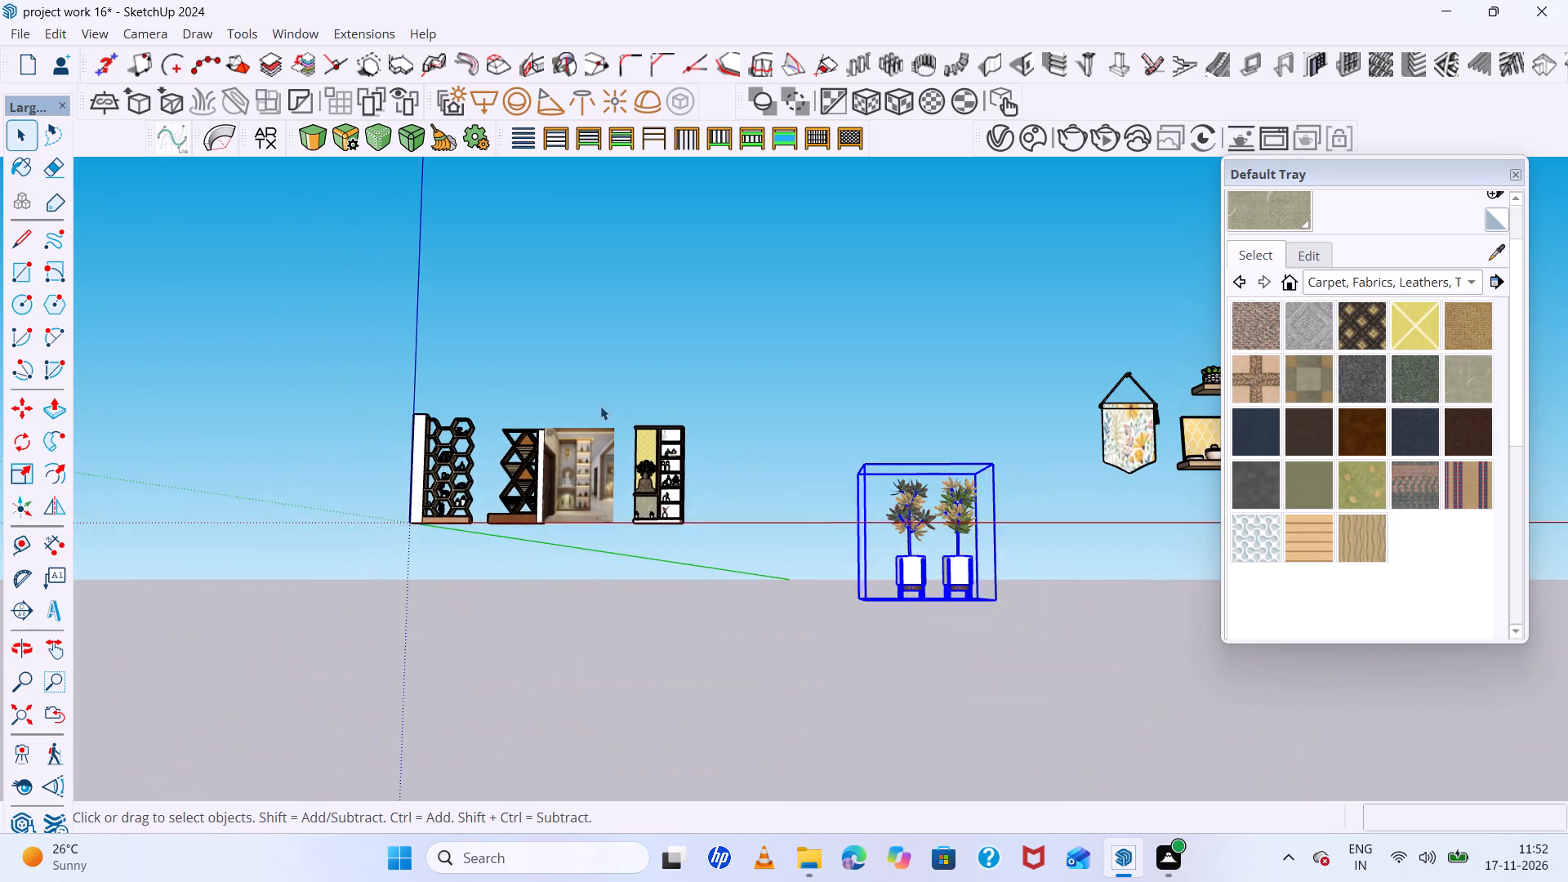
scroll(600, 406, down, 8)
scroll(1084, 398, up, 8)
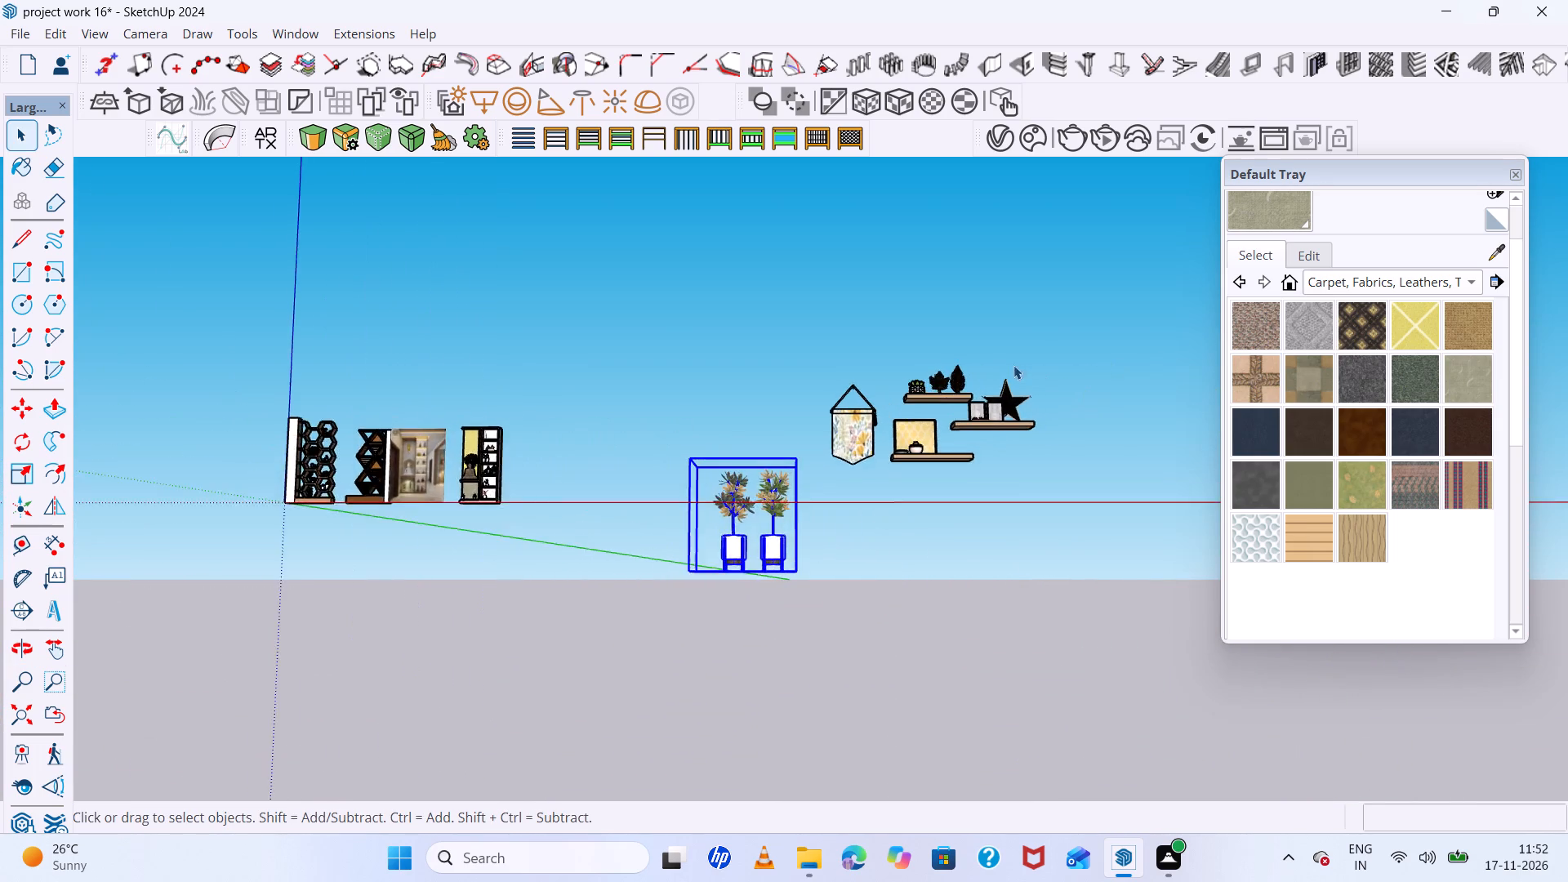
Move the pair of black leaf sculptures from the upper floating shelf to the ground beside the Buddha shelving unit.
scroll(1013, 365, up, 10)
middle_drag(1035, 338, 1024, 473)
scroll(924, 436, up, 10)
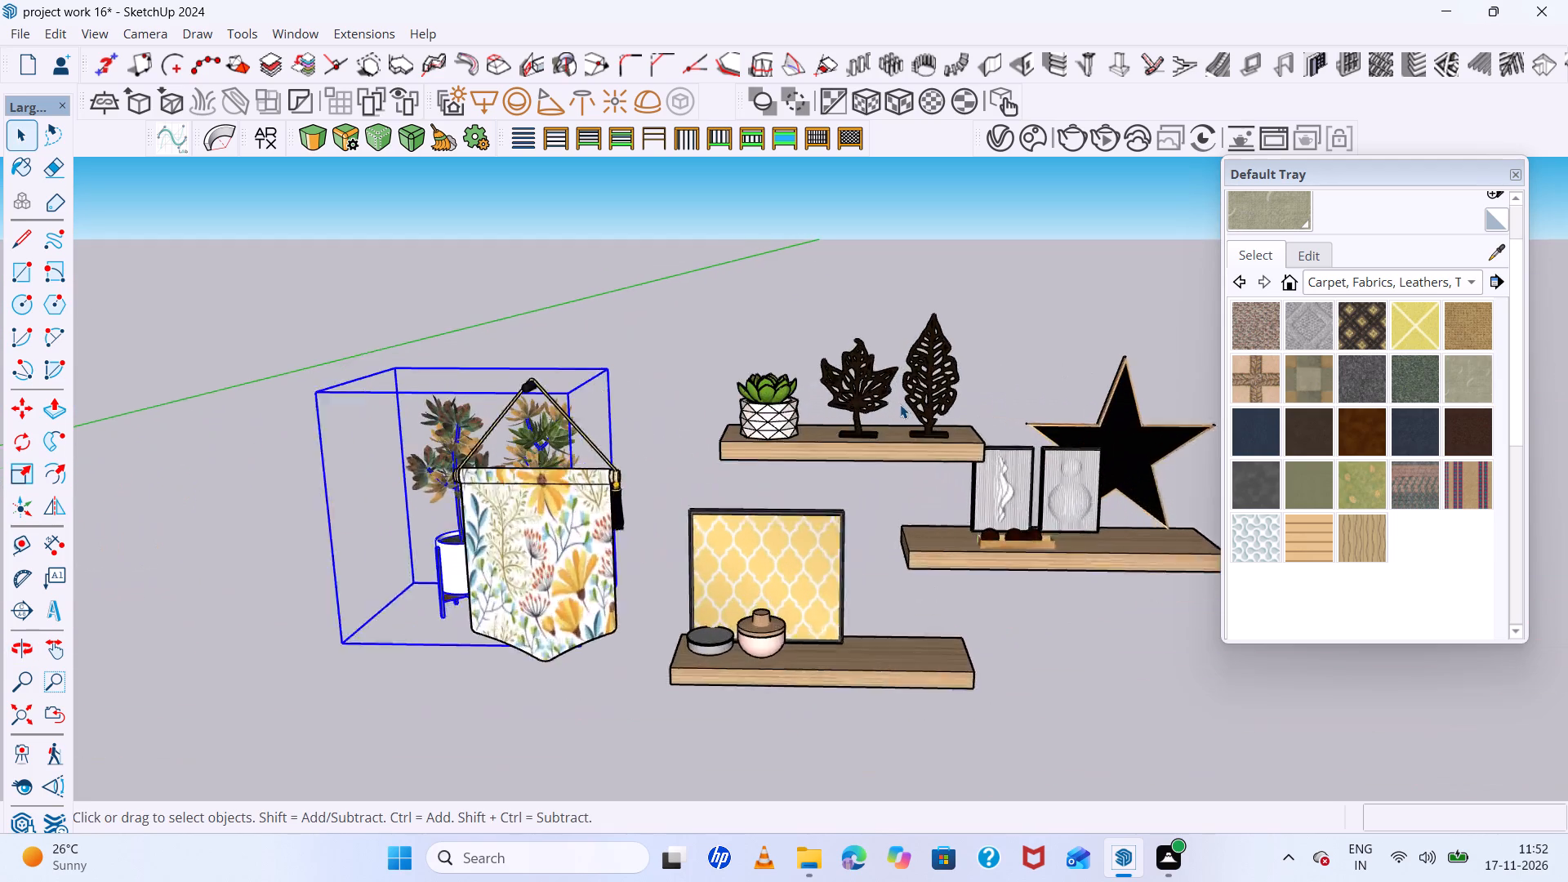
scroll(900, 404, up, 8)
scroll(900, 403, down, 5)
middle_drag(897, 401, 893, 373)
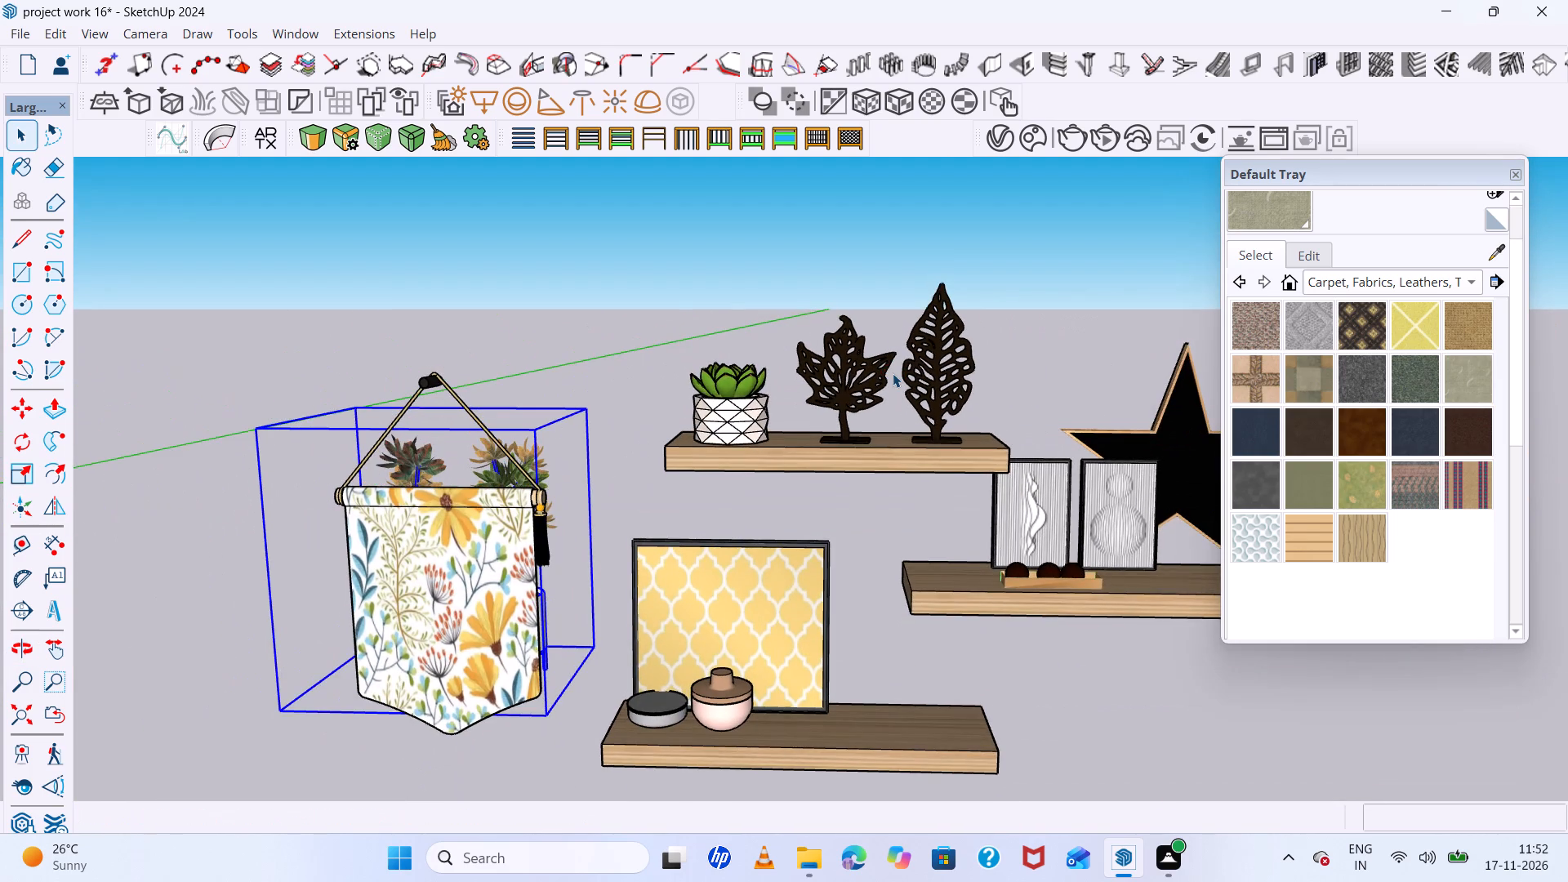
scroll(892, 372, up, 4)
scroll(826, 370, down, 5)
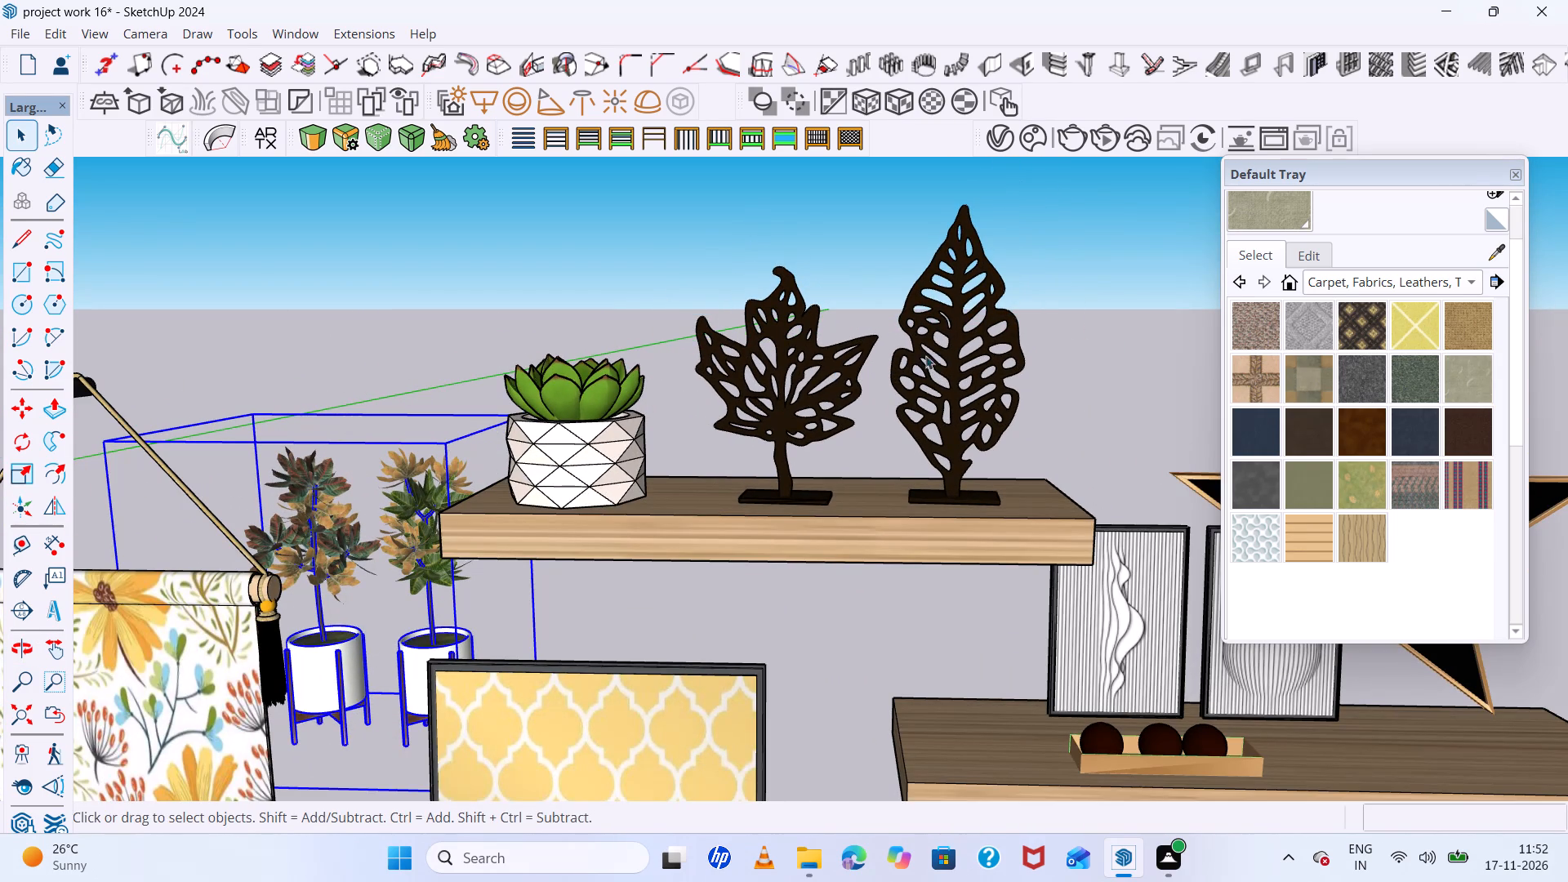
double_click(939, 354)
scroll(939, 354, up, 3)
scroll(897, 354, down, 6)
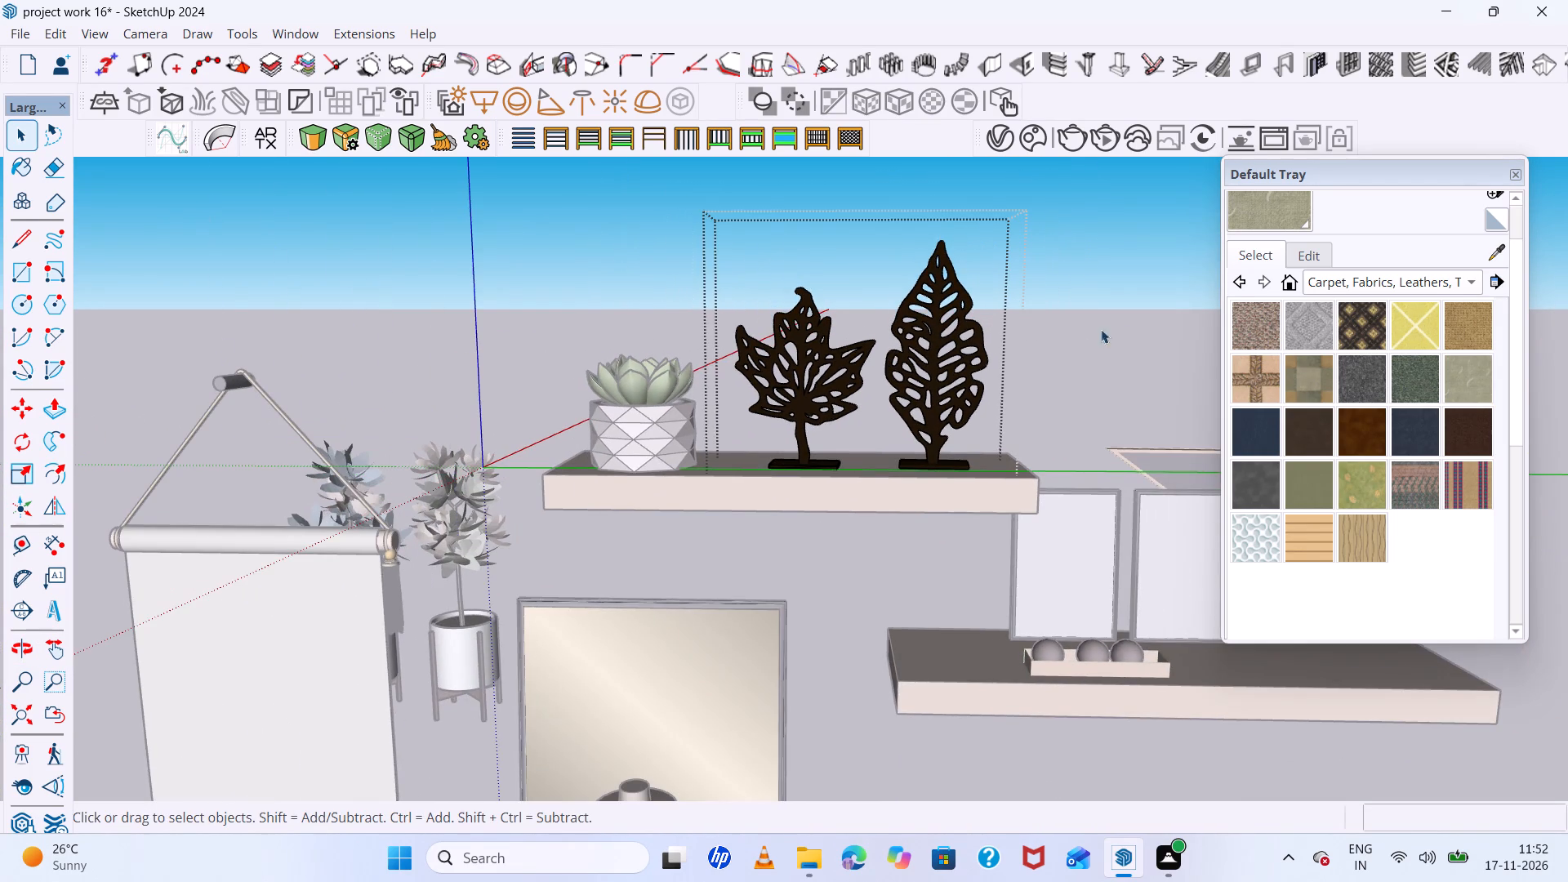
click(1118, 326)
click(950, 344)
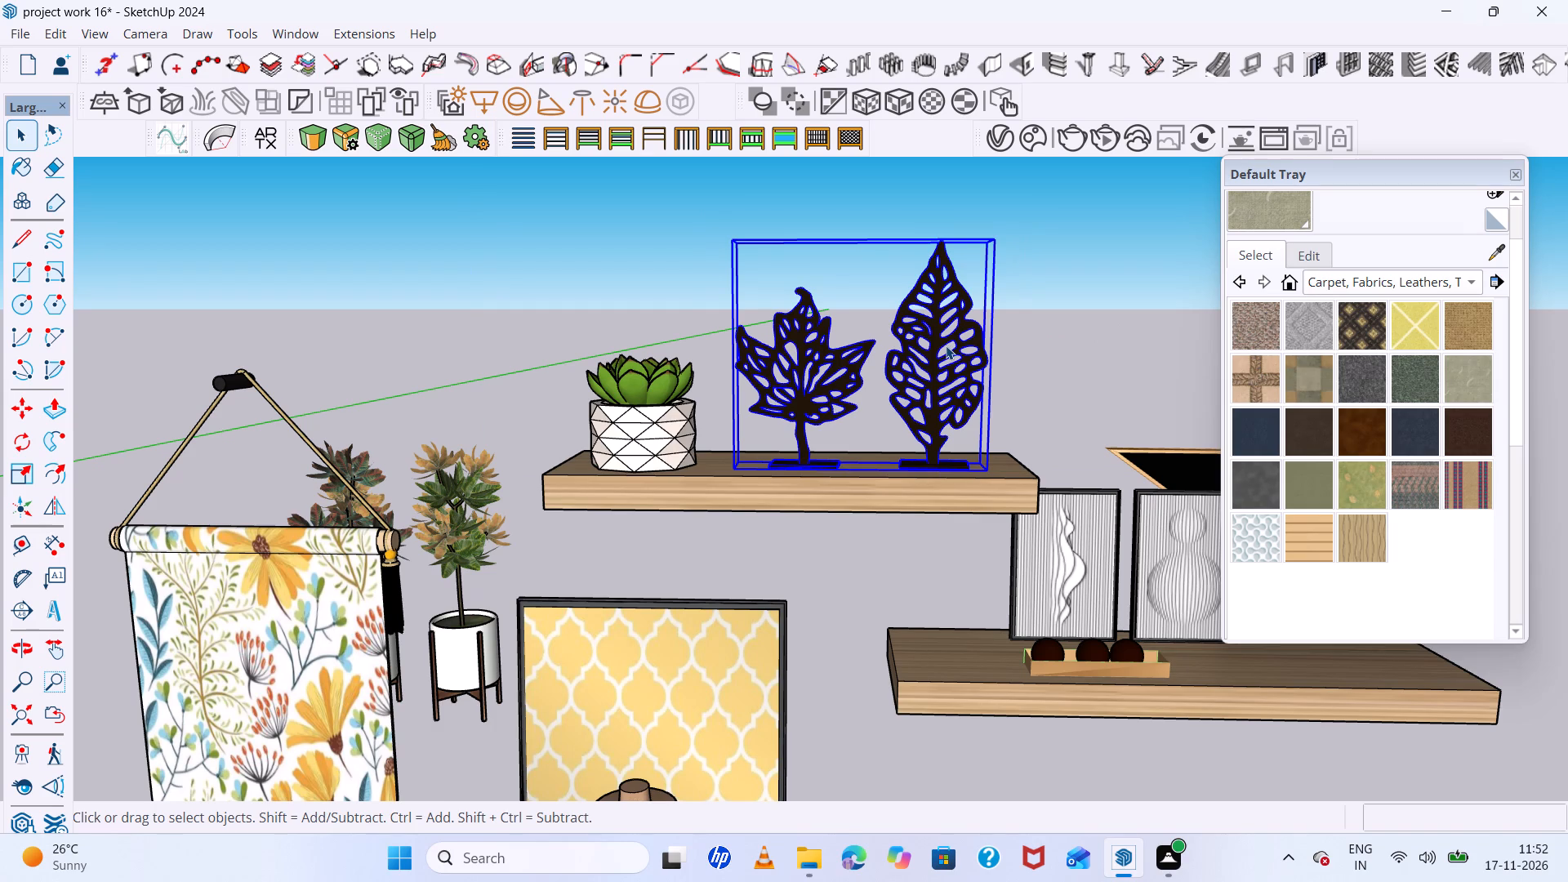
key(m)
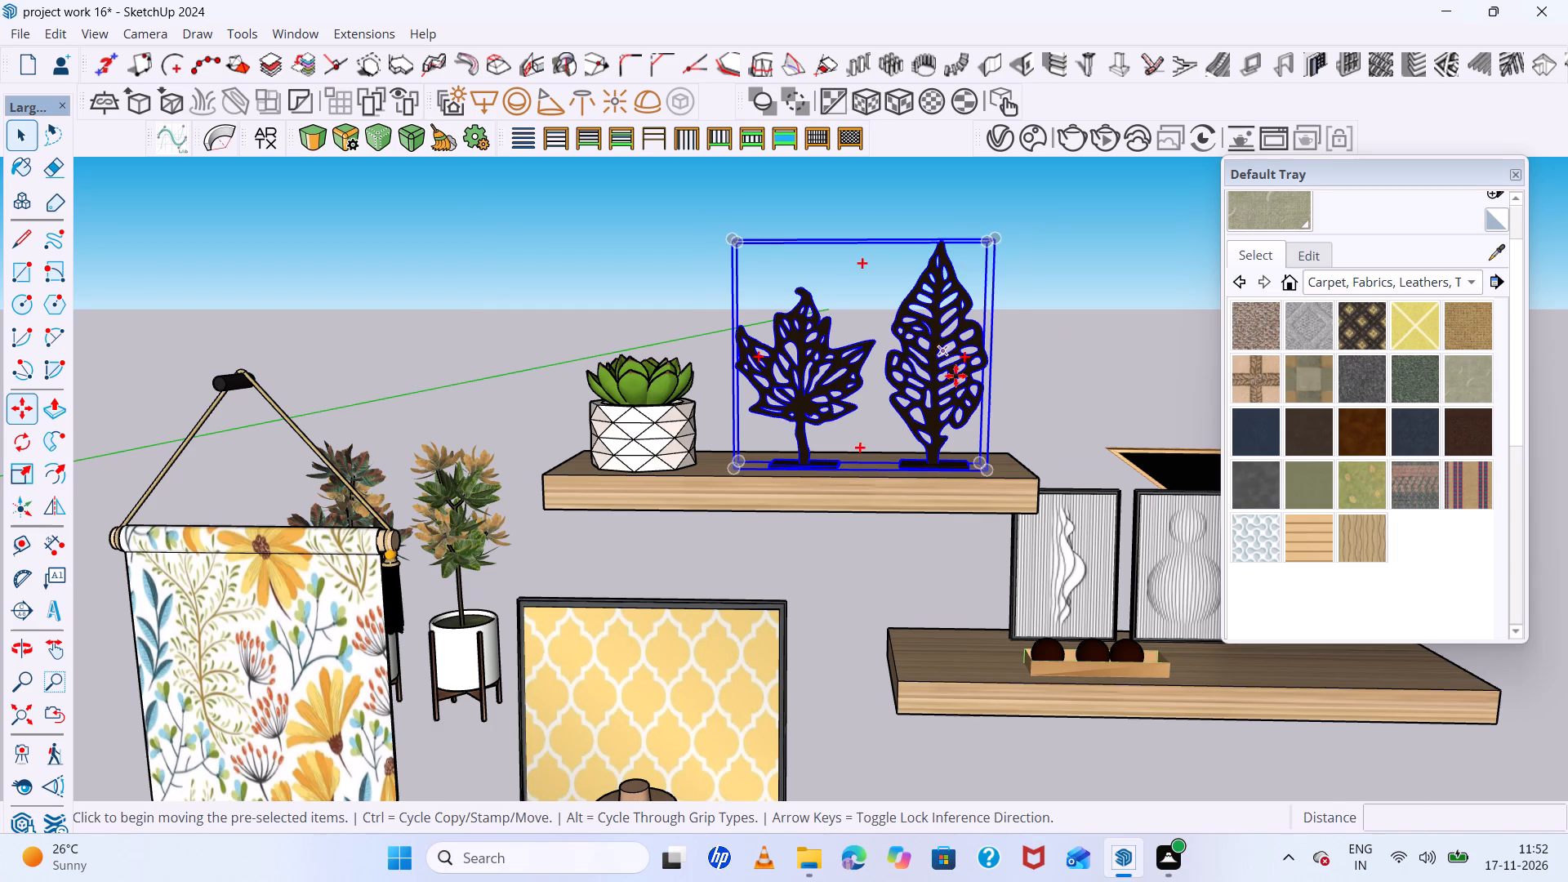
click(985, 470)
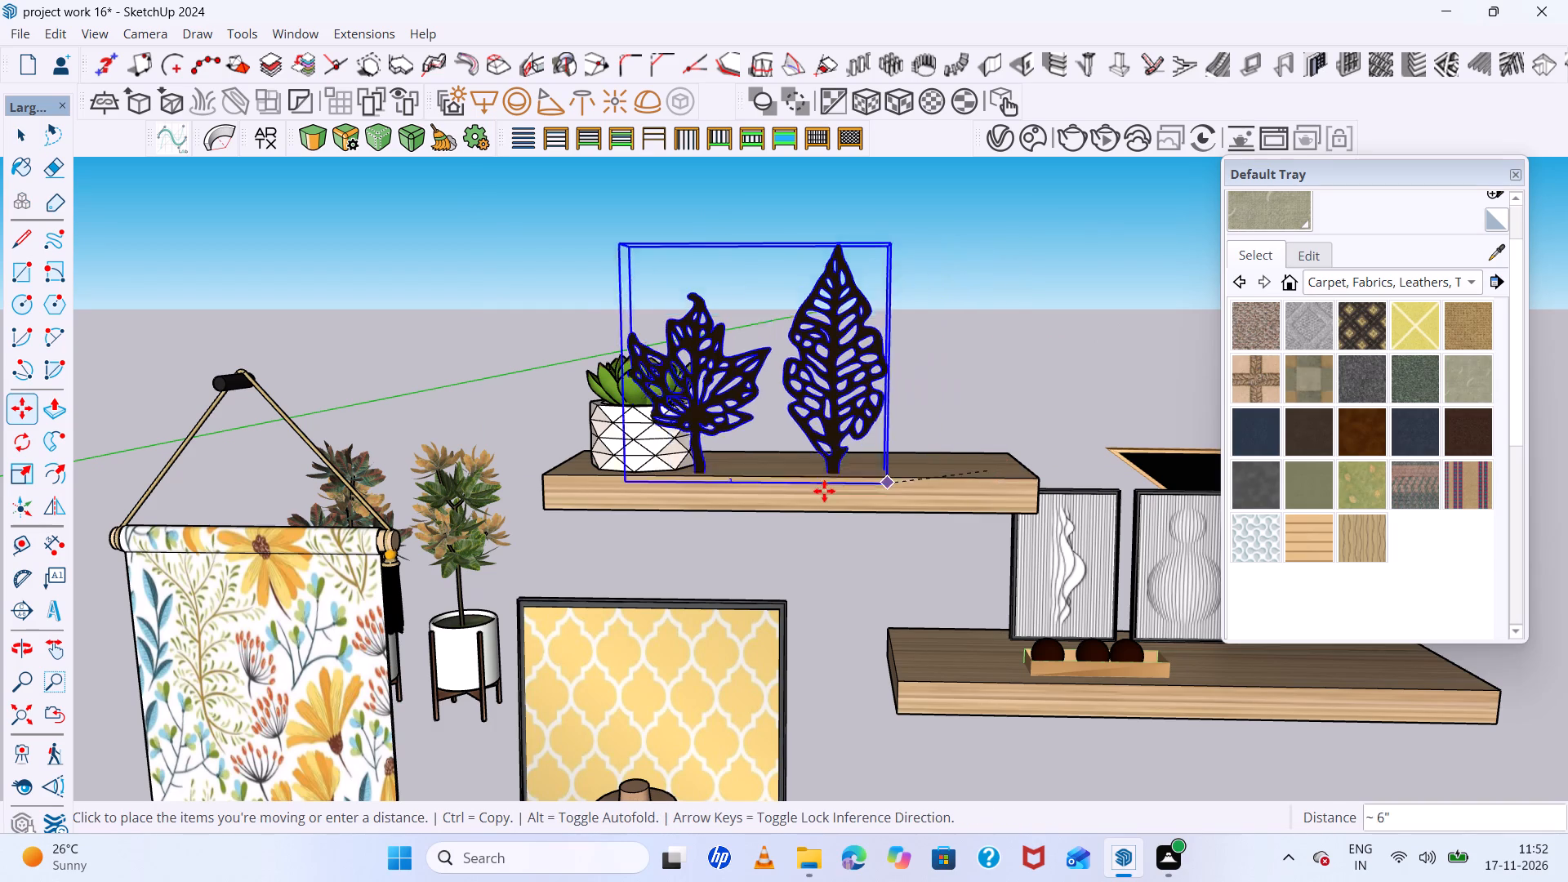
scroll(824, 491, down, 6)
scroll(987, 452, down, 20)
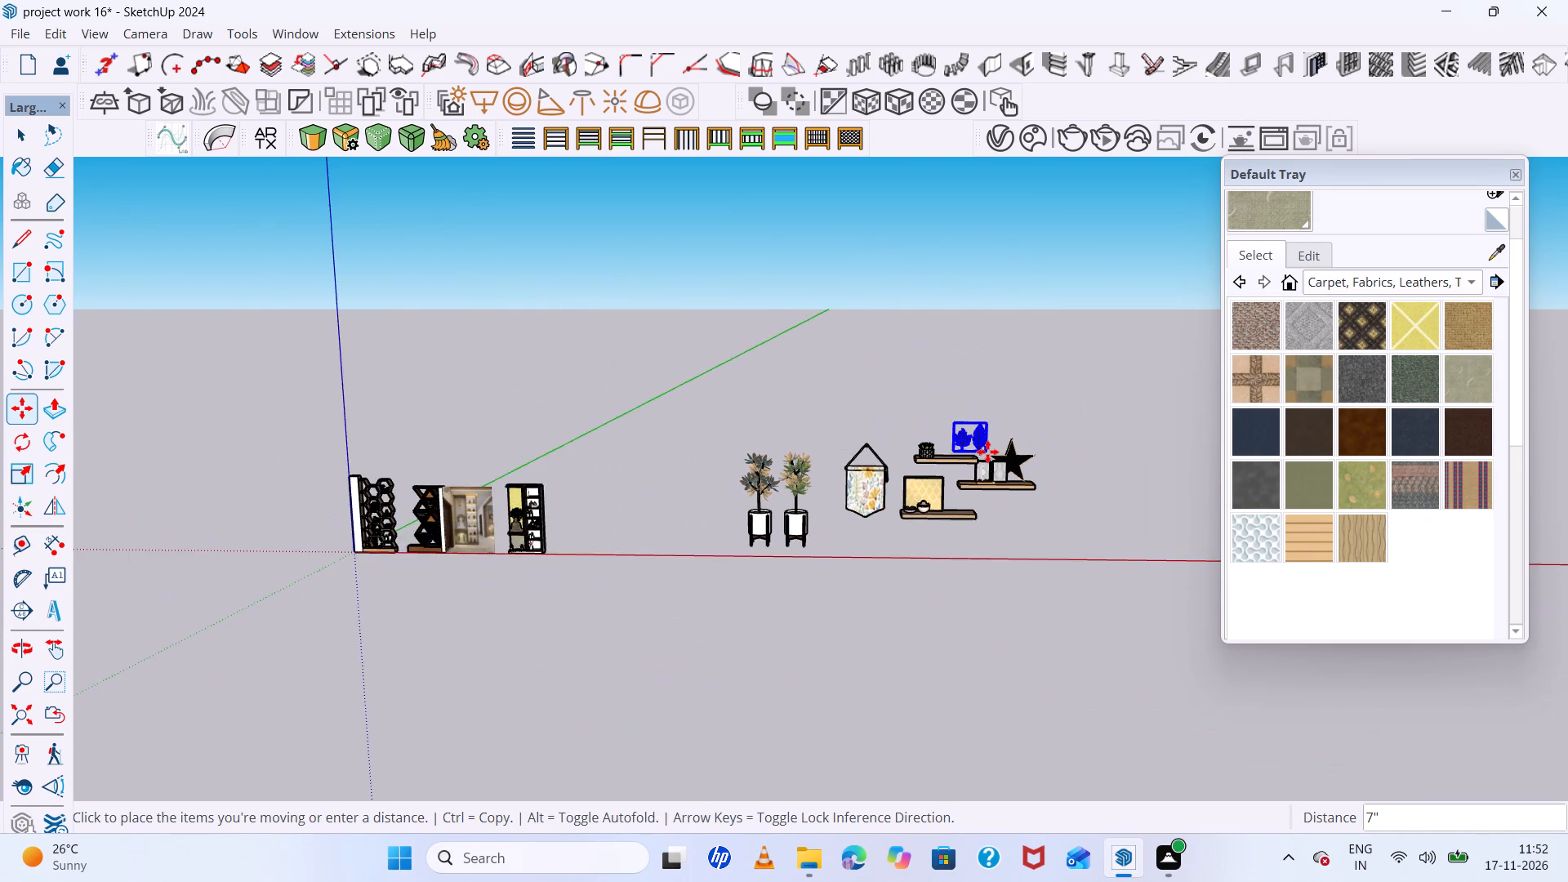
scroll(987, 452, down, 12)
scroll(861, 461, up, 12)
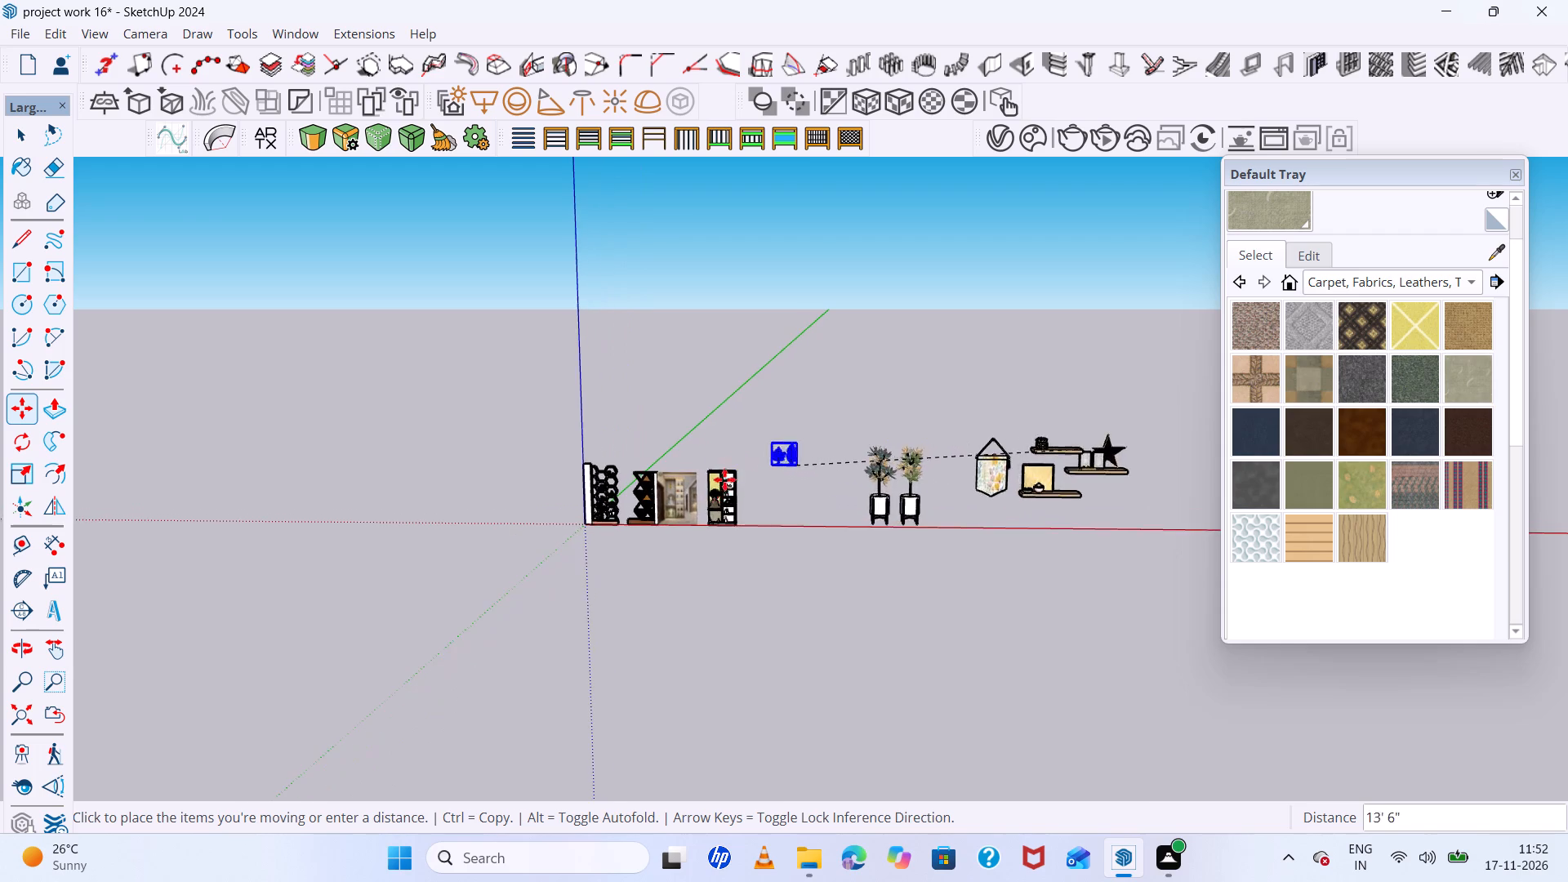
scroll(724, 479, up, 20)
scroll(724, 479, up, 10)
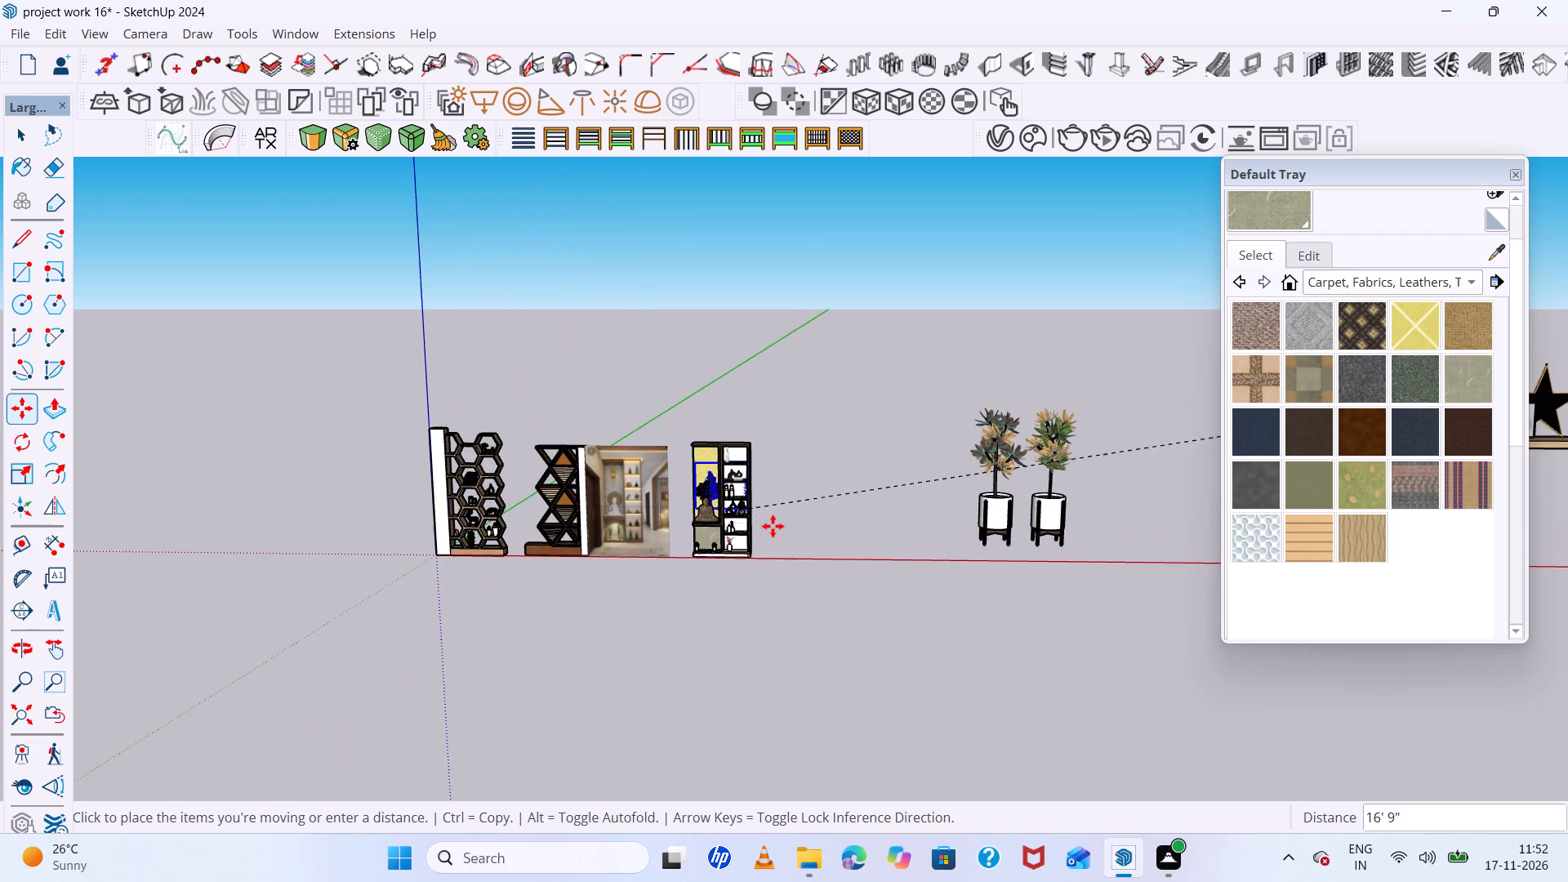
scroll(773, 526, up, 18)
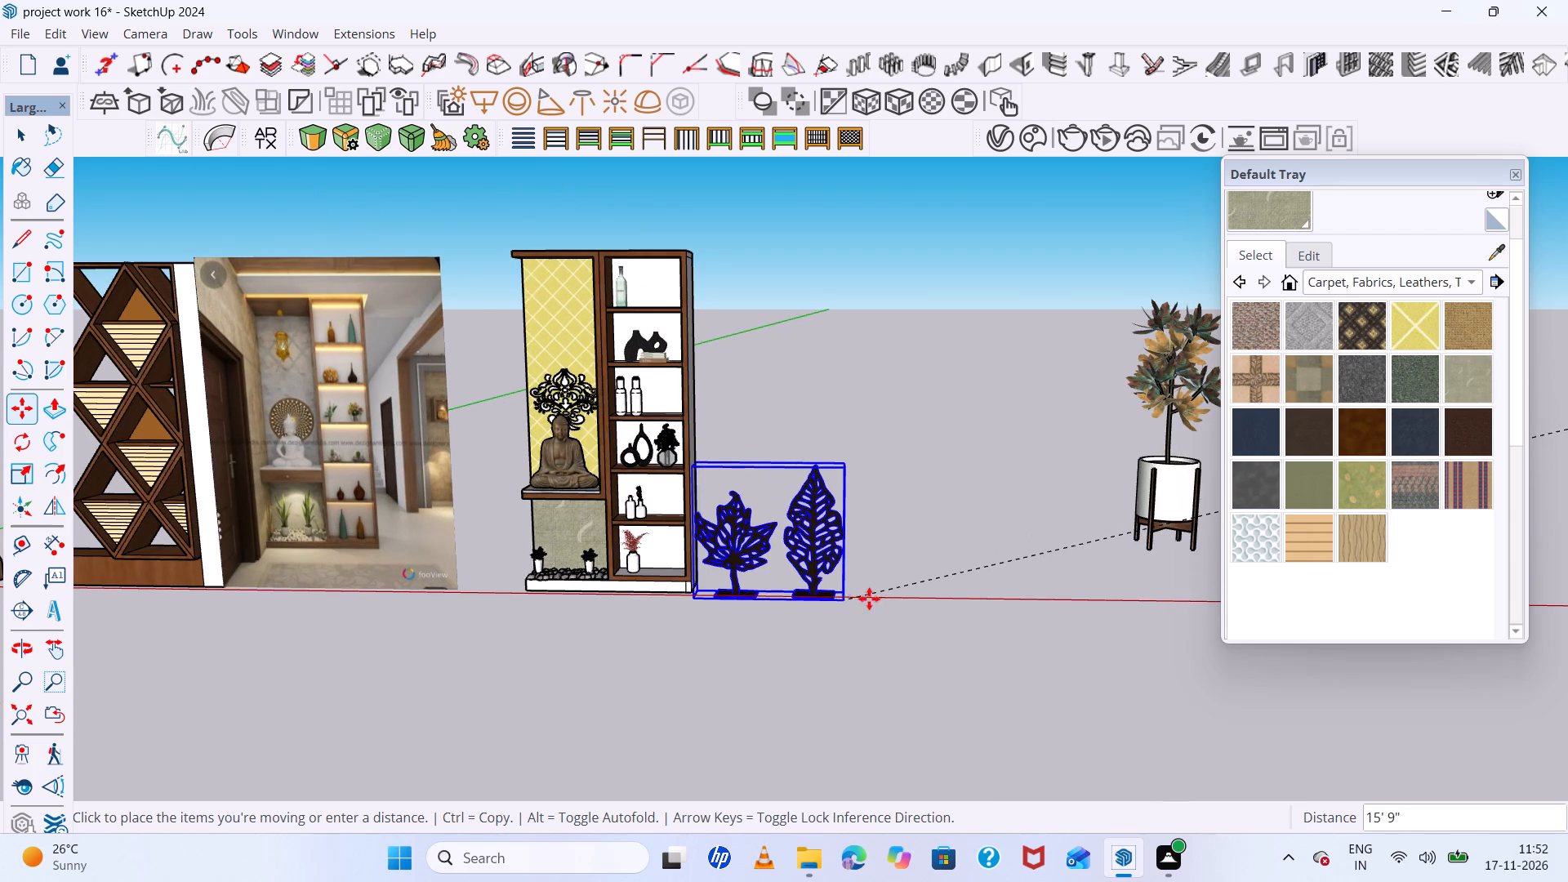
click(872, 585)
Scale the leaf sculptures uniformly down to about 0.43.
scroll(832, 502, up, 6)
middle_drag(836, 501, 837, 453)
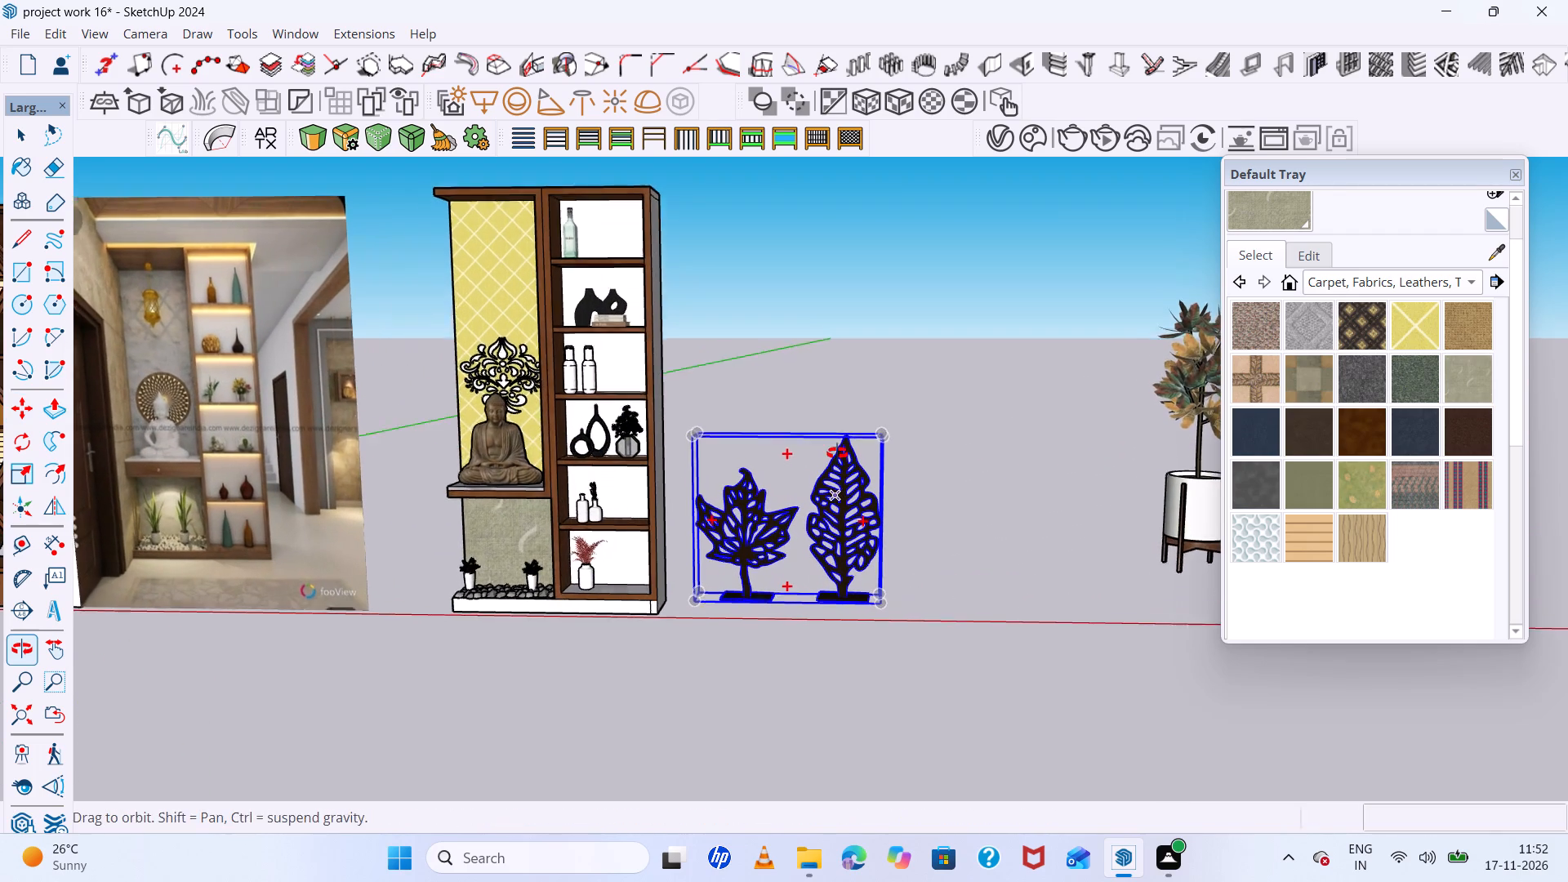
middle_drag(837, 453, 837, 452)
scroll(846, 470, up, 6)
key(s)
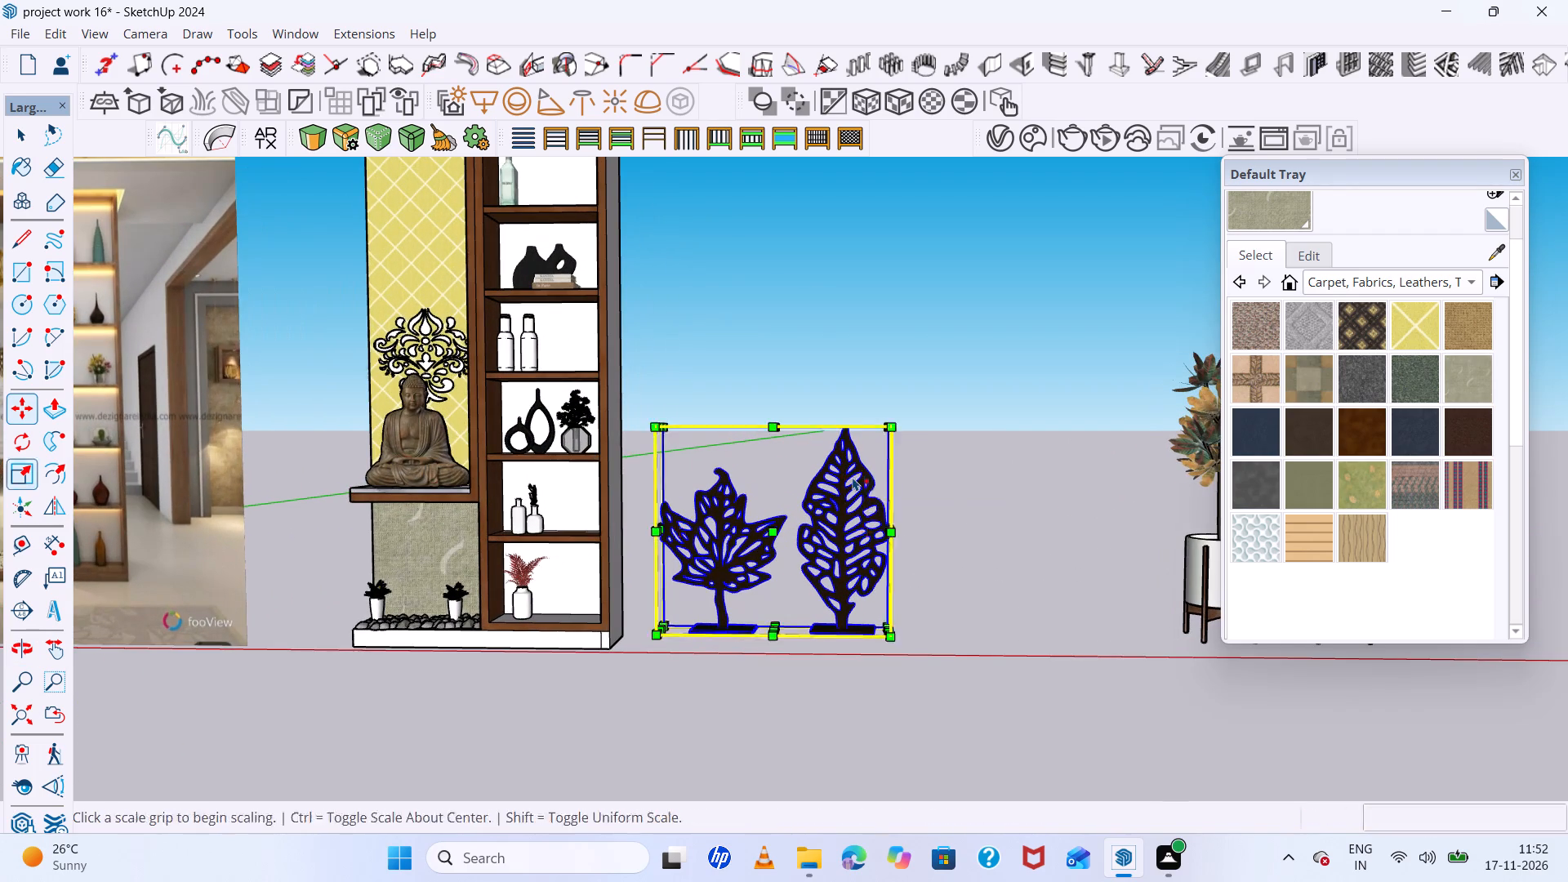
click(893, 424)
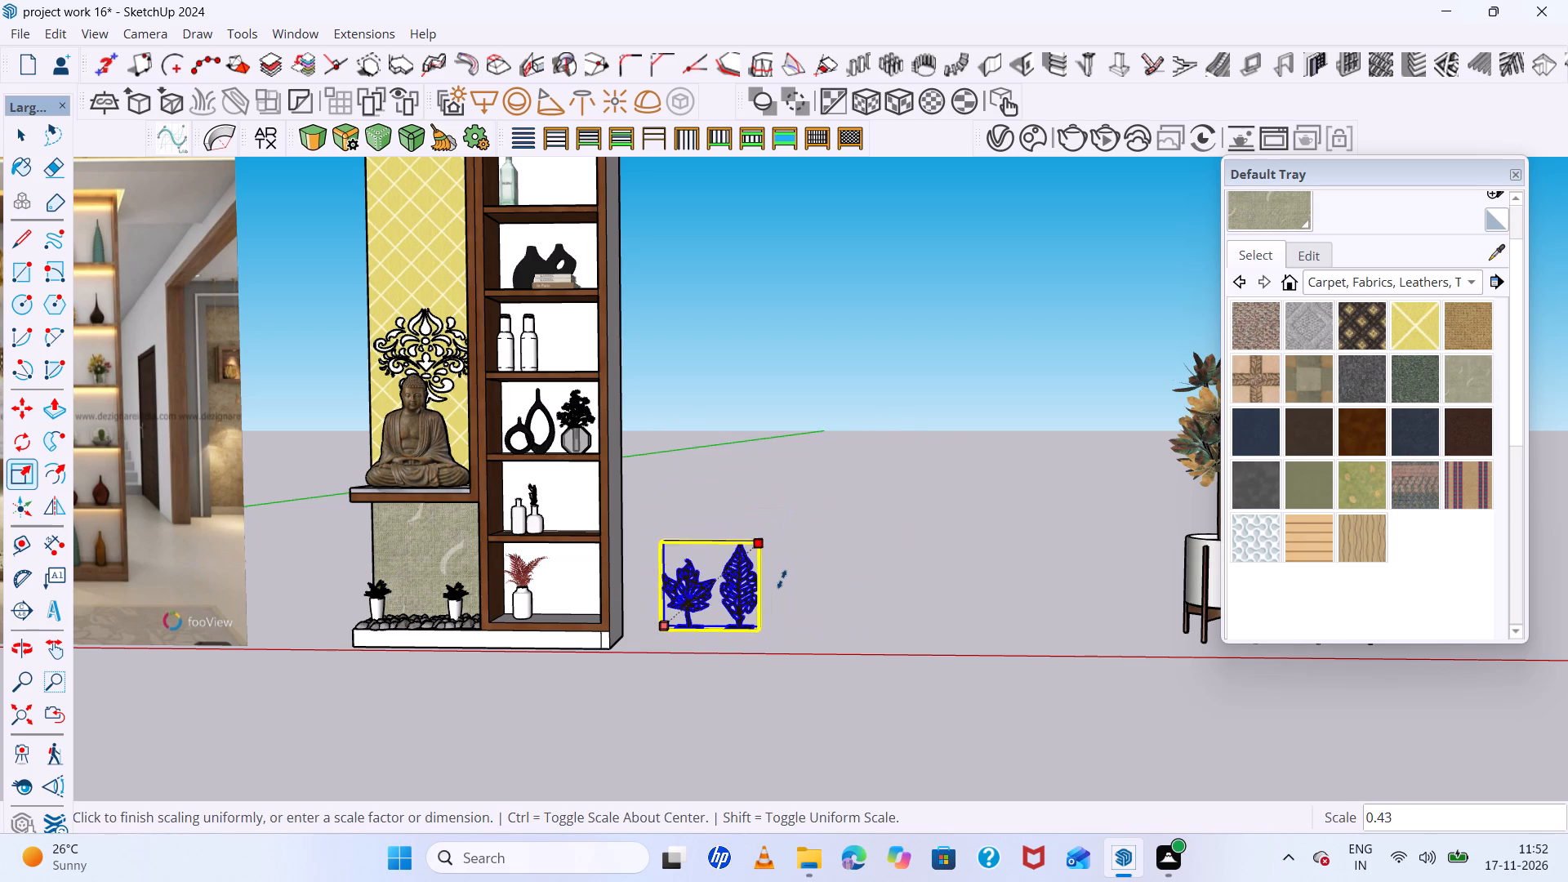
click(779, 585)
Scale the leaf sculptures' height down to about 0.69 along the blue axis.
scroll(707, 574, up, 11)
middle_drag(699, 561, 744, 602)
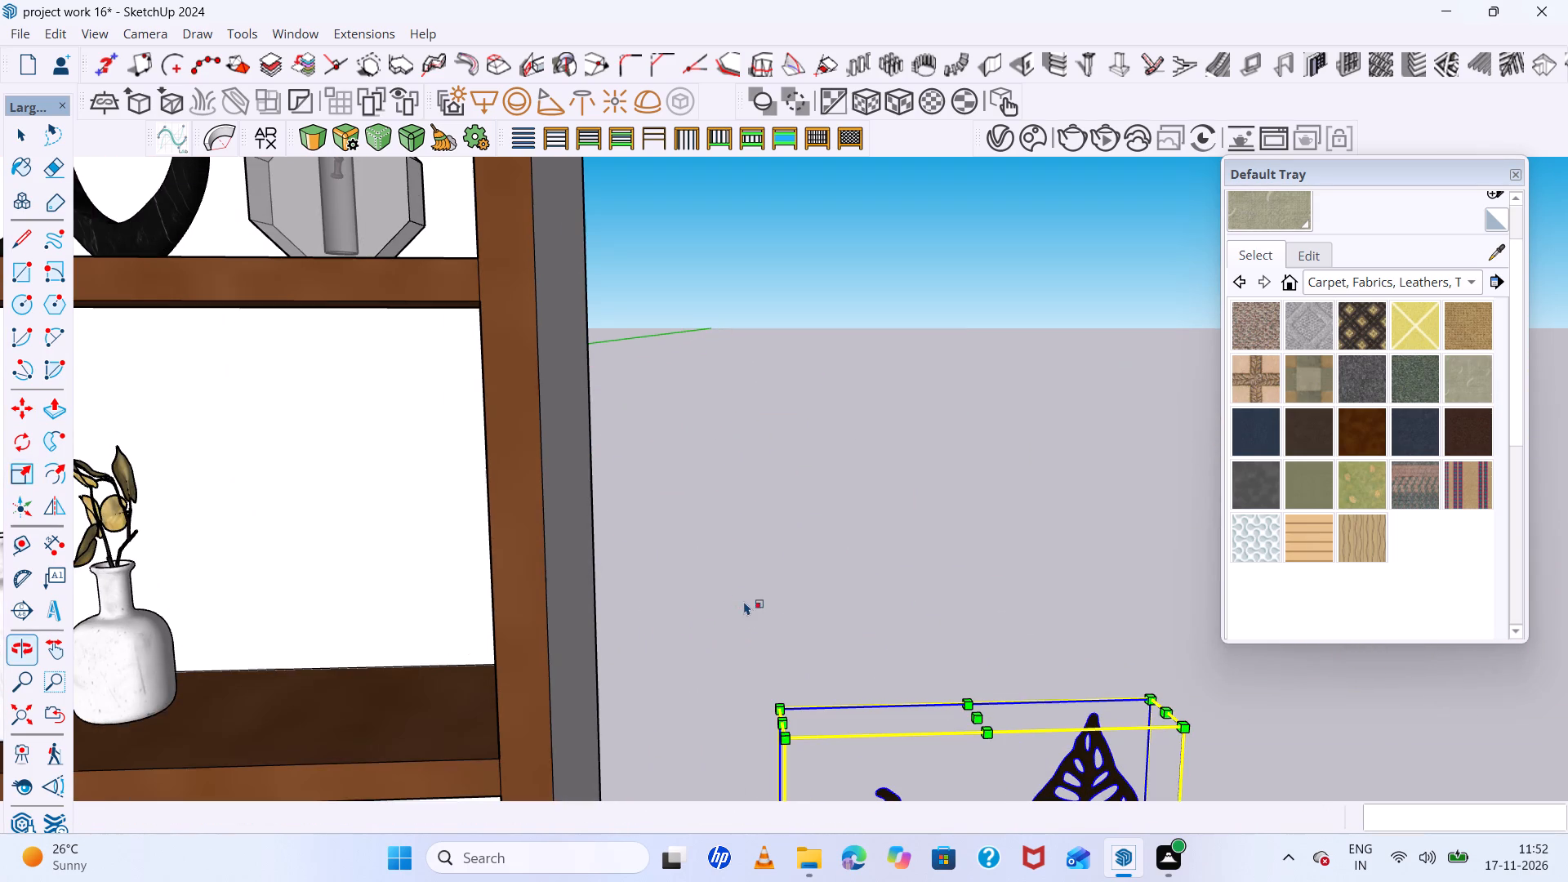
scroll(700, 492, down, 7)
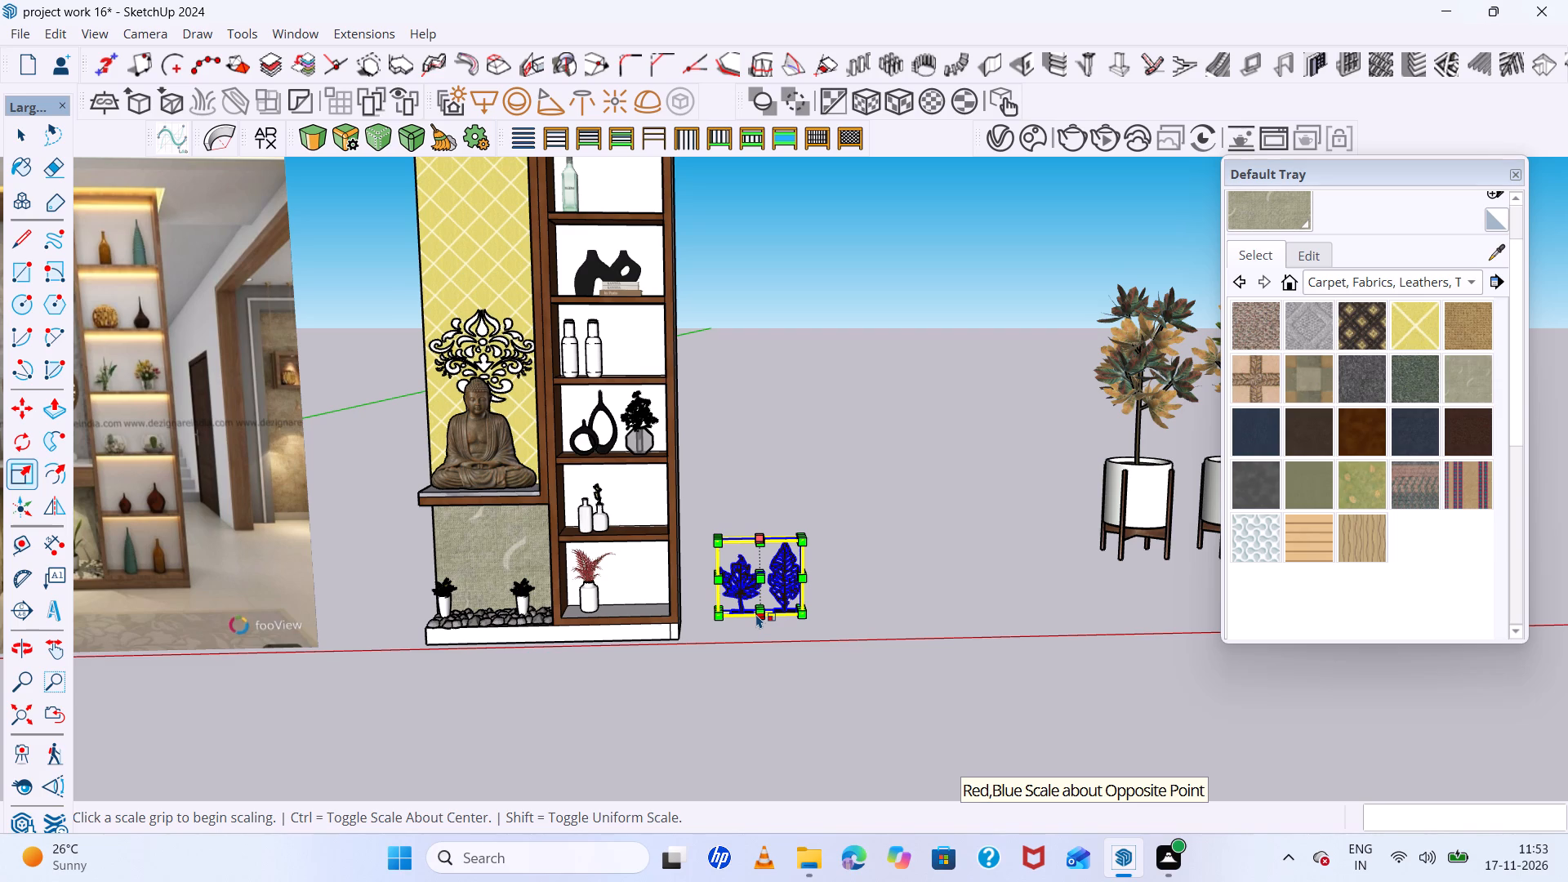
scroll(756, 614, up, 5)
scroll(752, 612, down, 5)
middle_drag(751, 609, 808, 621)
scroll(751, 534, up, 16)
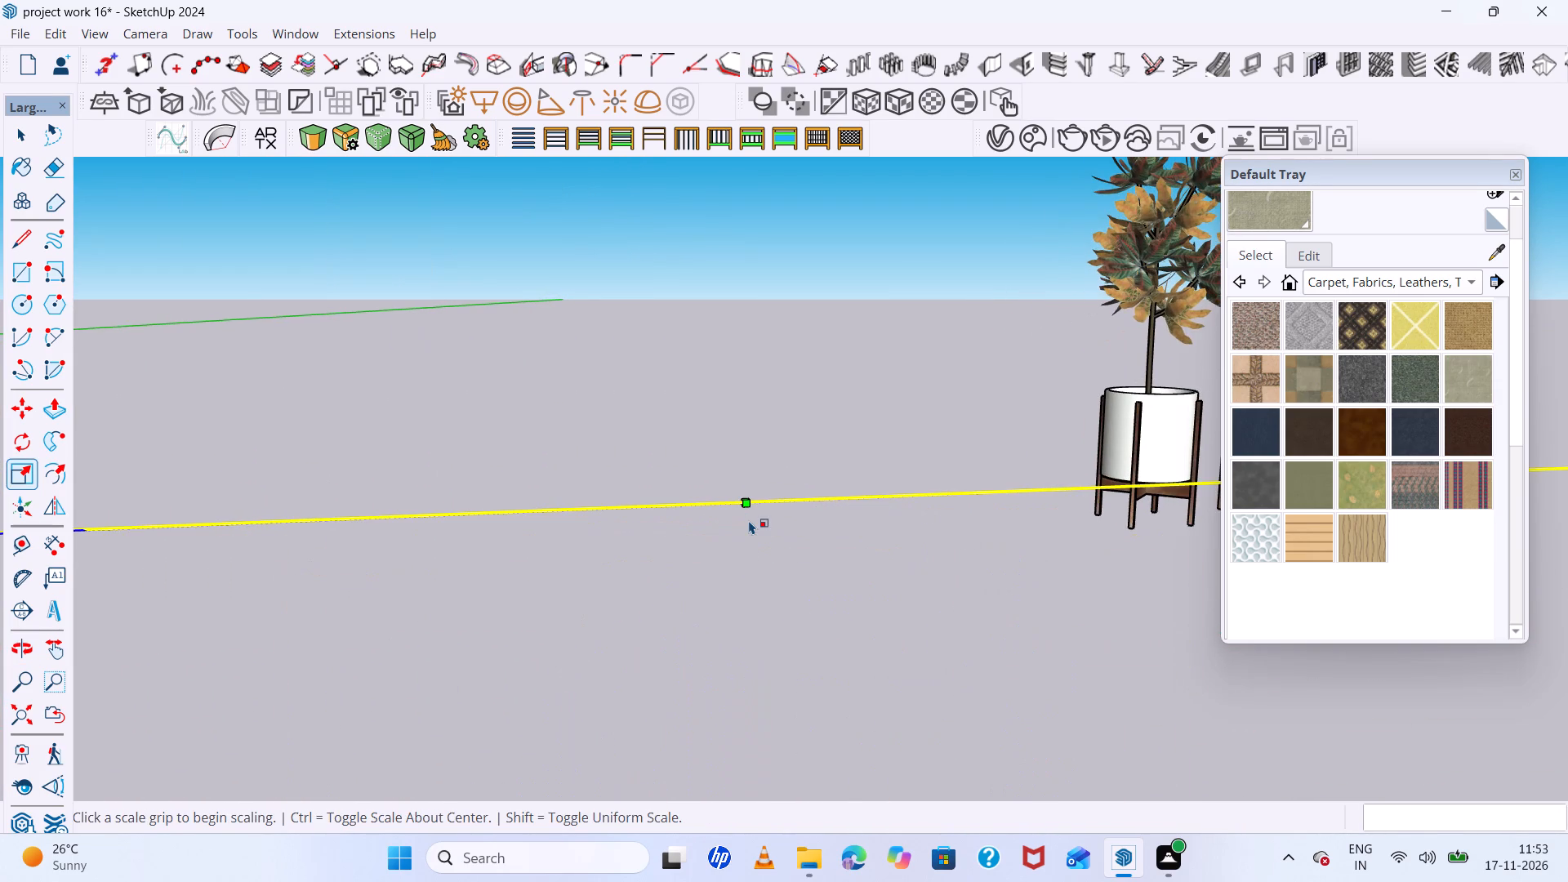
scroll(749, 520, down, 5)
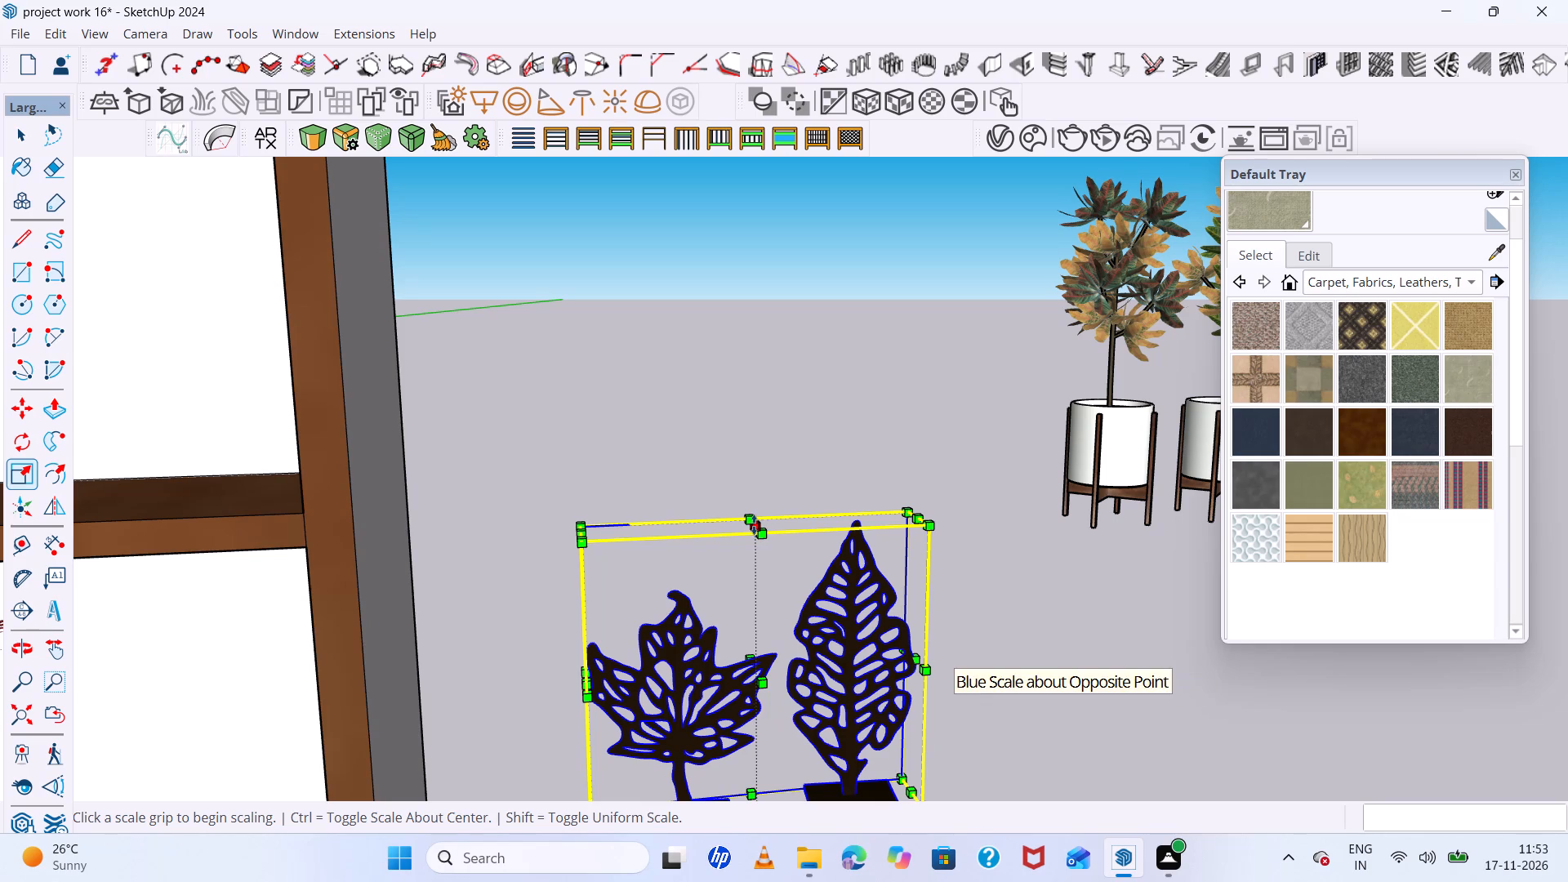
click(754, 524)
scroll(761, 617, down, 3)
click(760, 617)
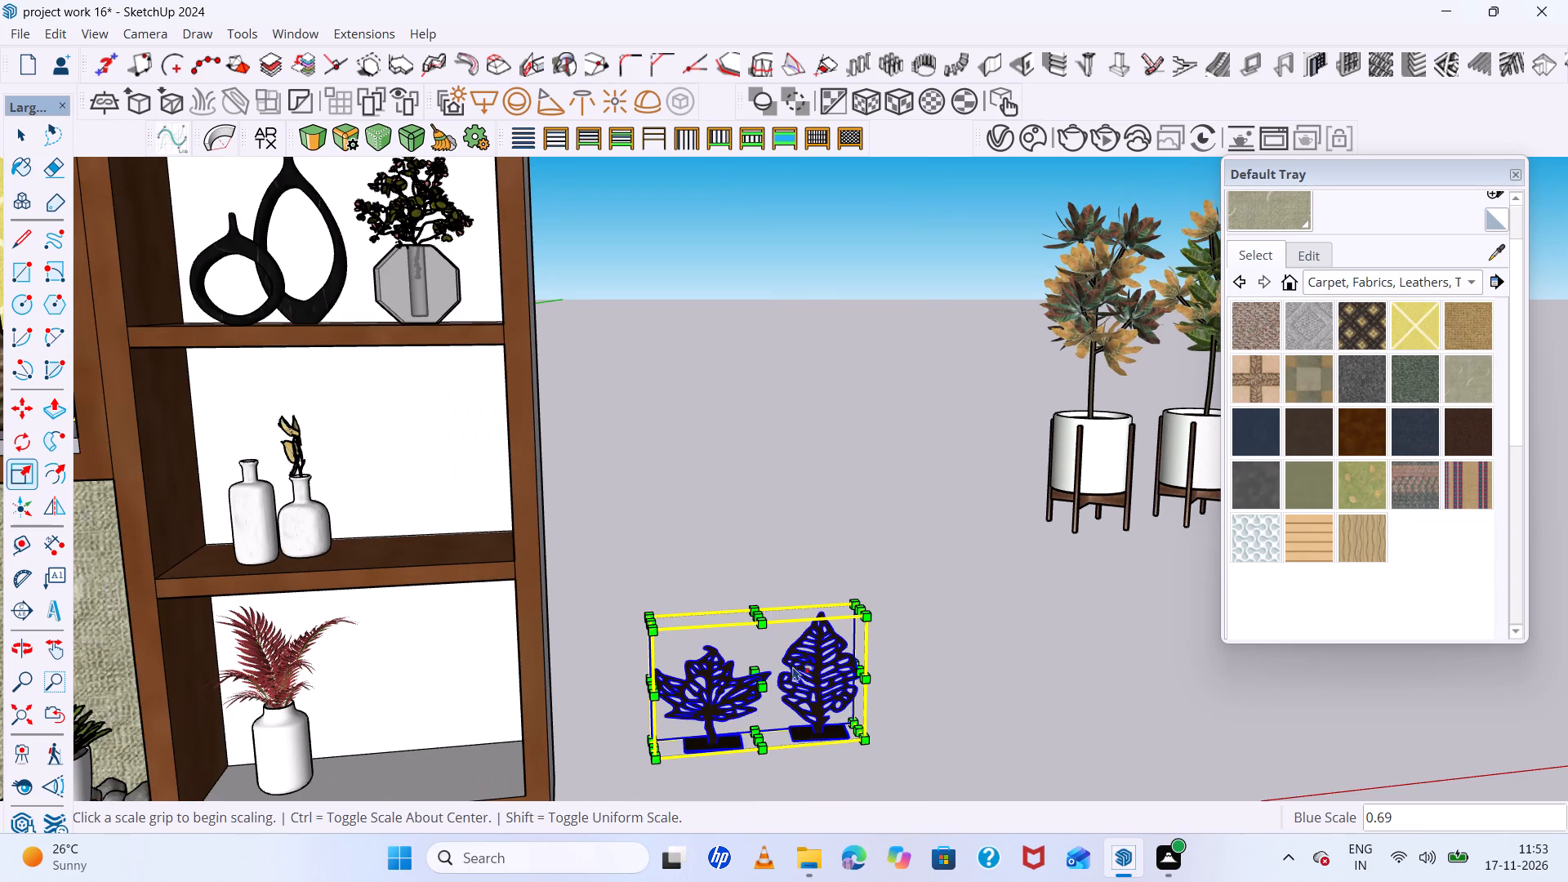
Scale the pair of leaf sculptures narrower along their width, keeping their height.
scroll(808, 693, up, 5)
scroll(808, 693, down, 4)
middle_drag(804, 690, 786, 664)
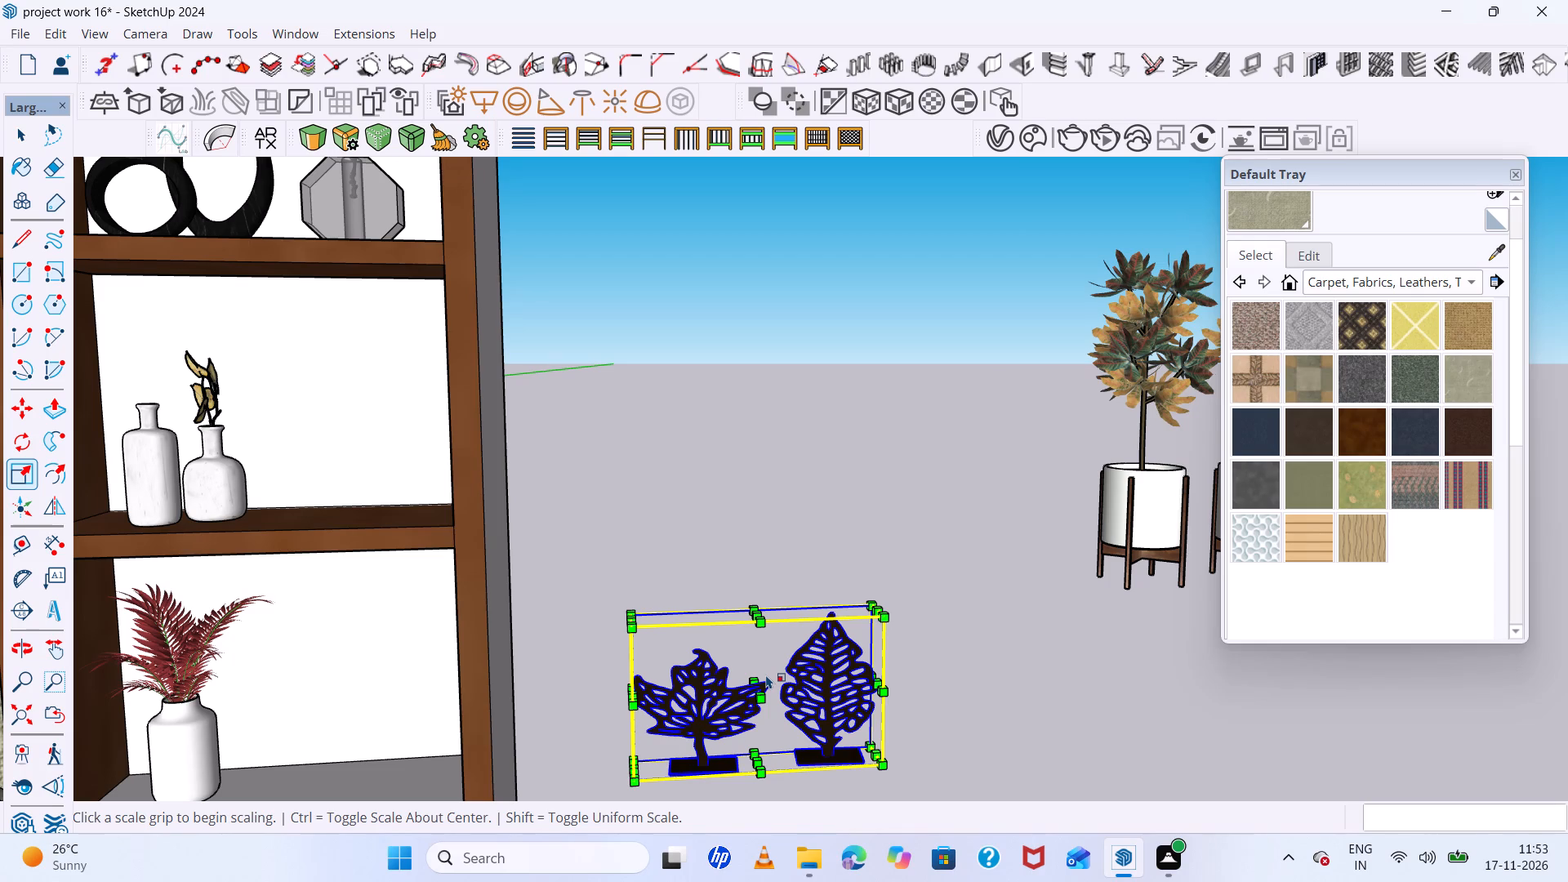
click(632, 694)
click(675, 697)
scroll(670, 670, down, 5)
middle_drag(668, 668, 662, 626)
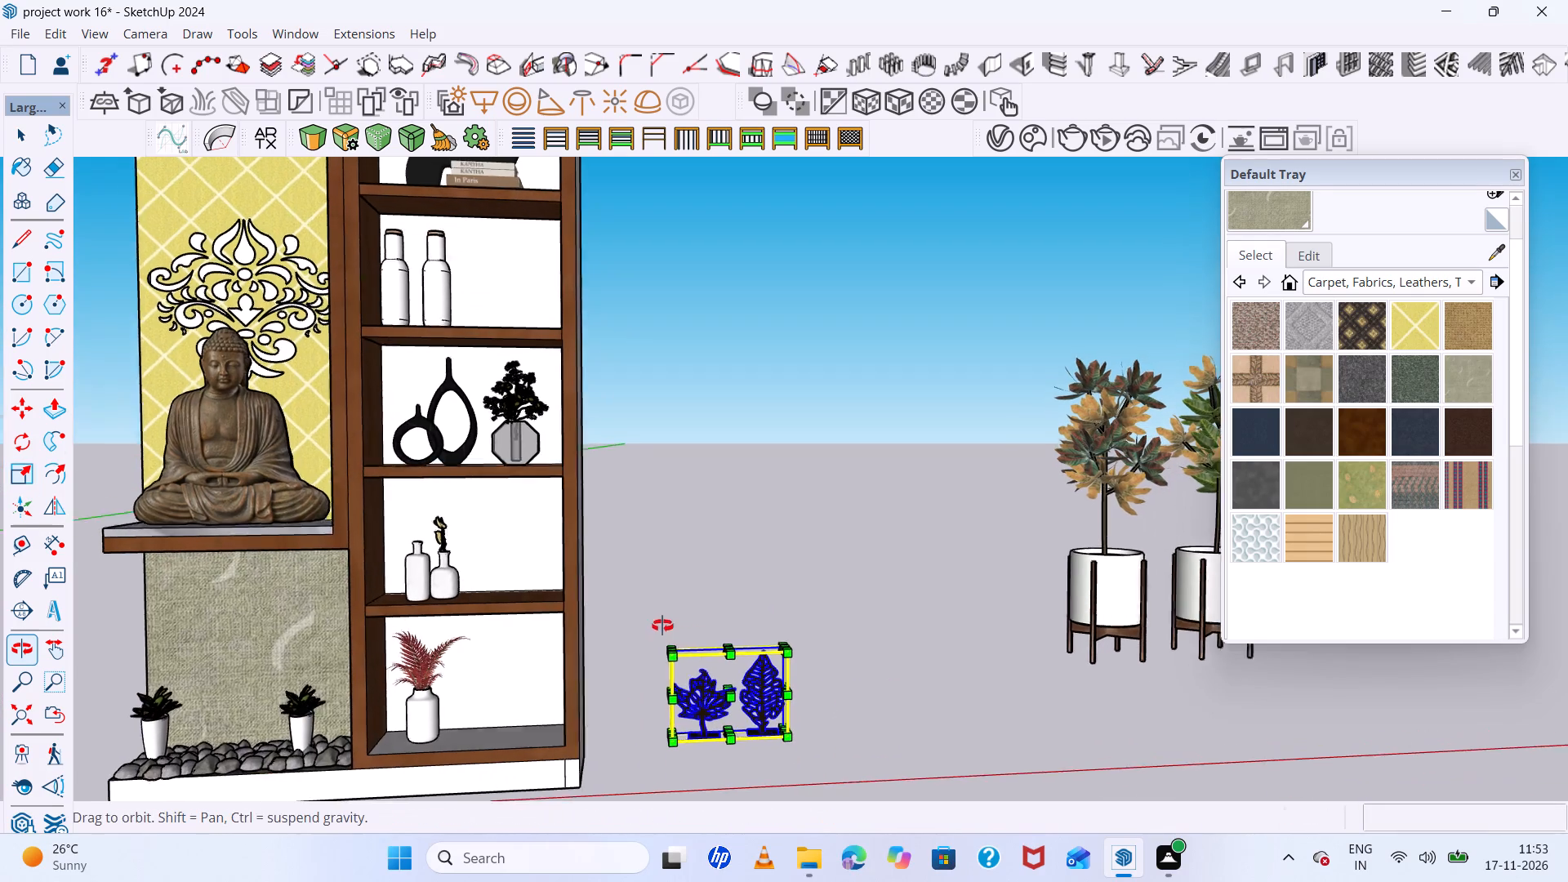
middle_drag(662, 626, 662, 625)
key(space)
Move the leaf sculptures onto the Buddha unit's top shelf, beside the green glass bottle.
scroll(705, 641, down, 5)
middle_drag(720, 662, 709, 626)
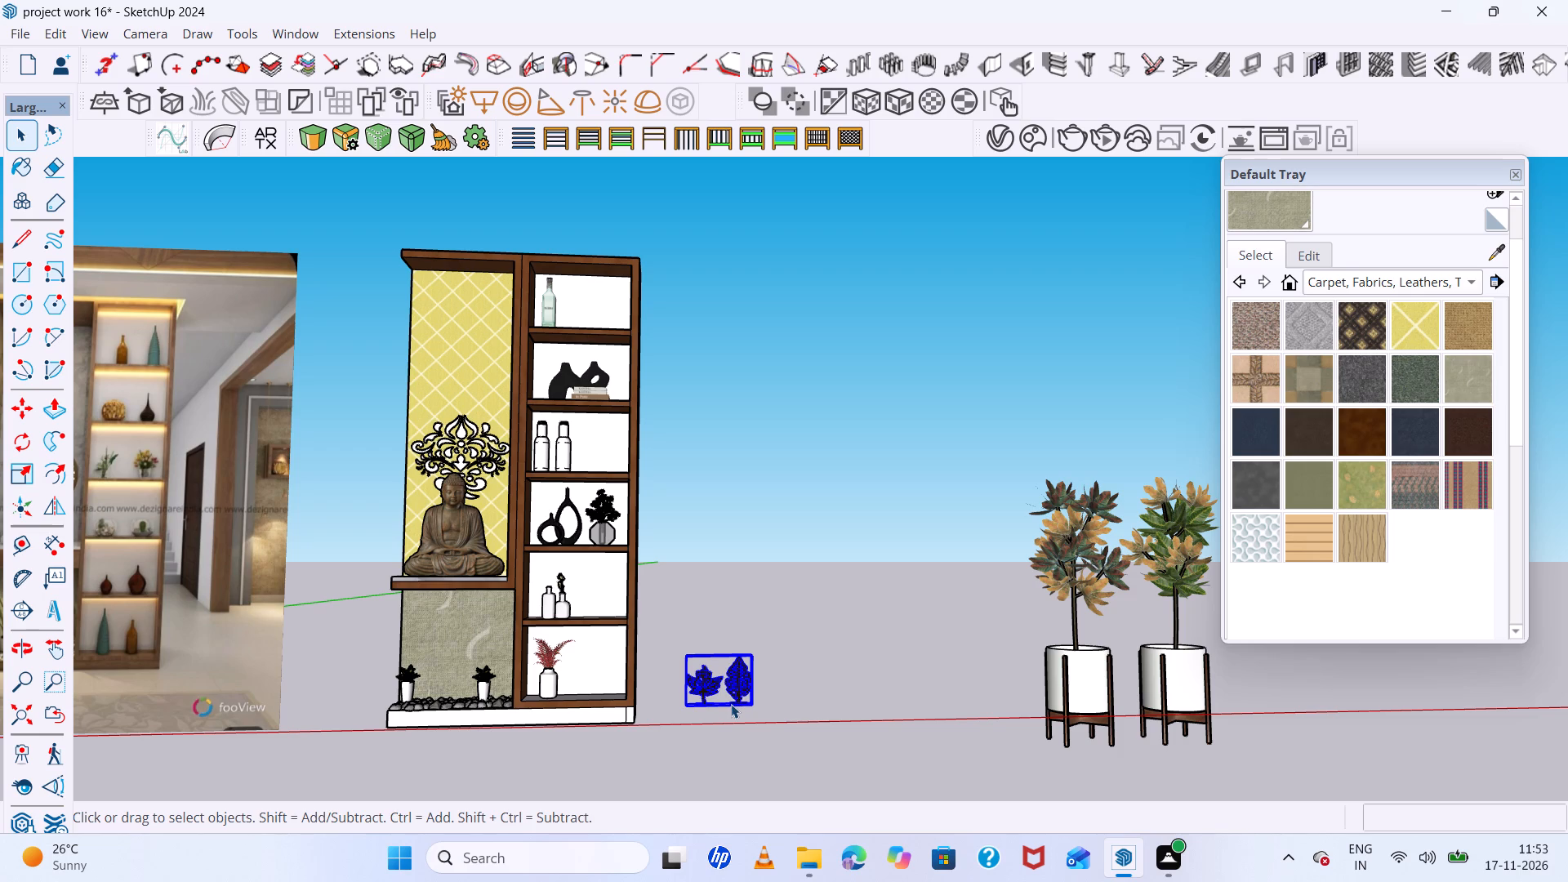
key(m)
scroll(753, 704, up, 9)
click(754, 705)
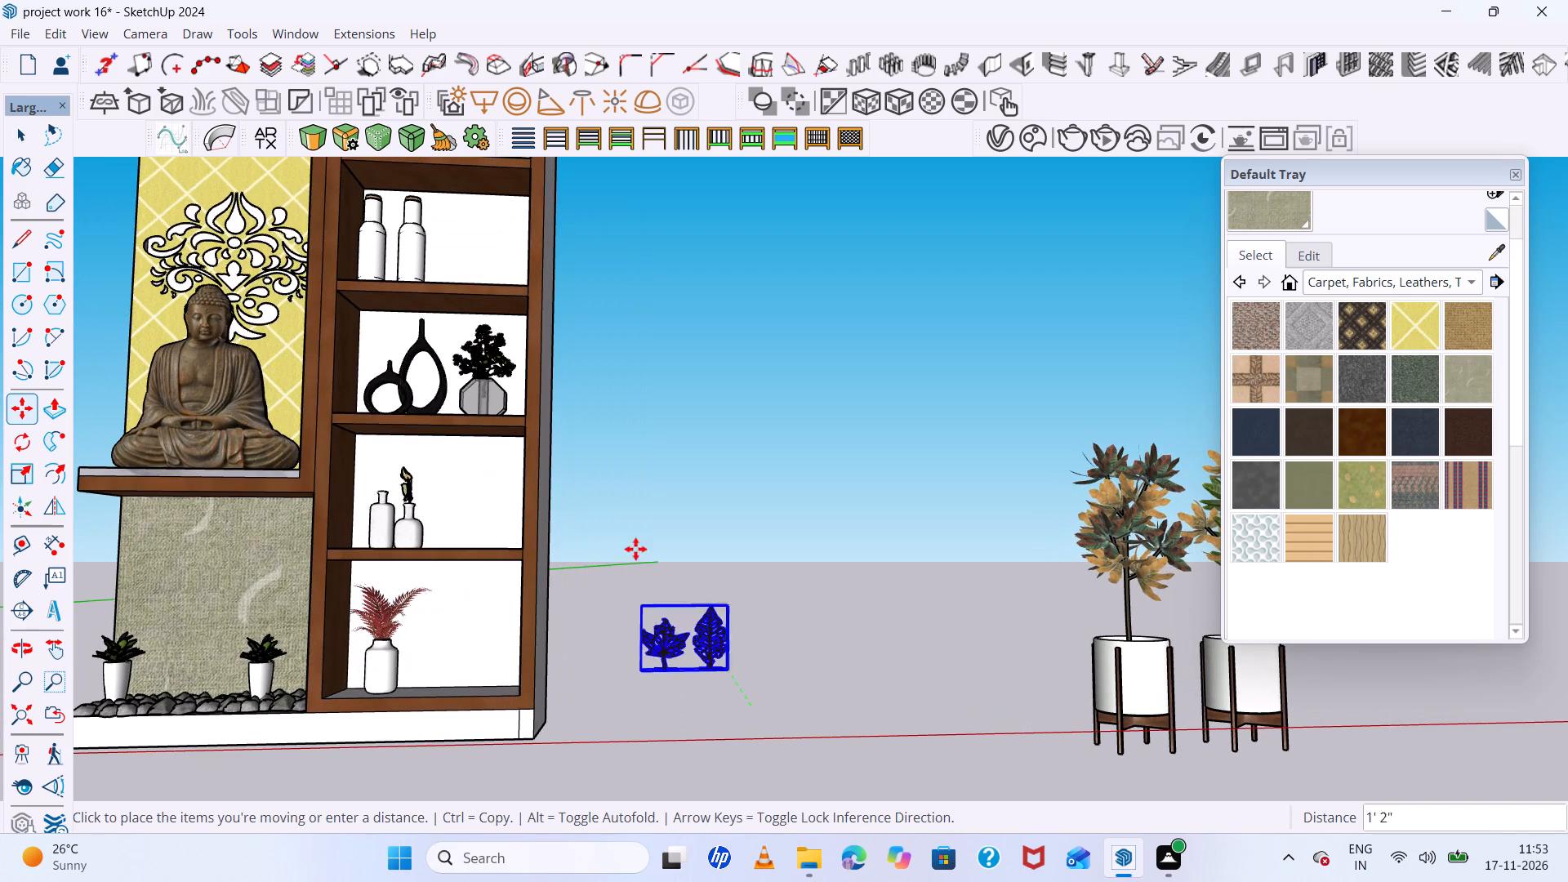
scroll(733, 592, down, 12)
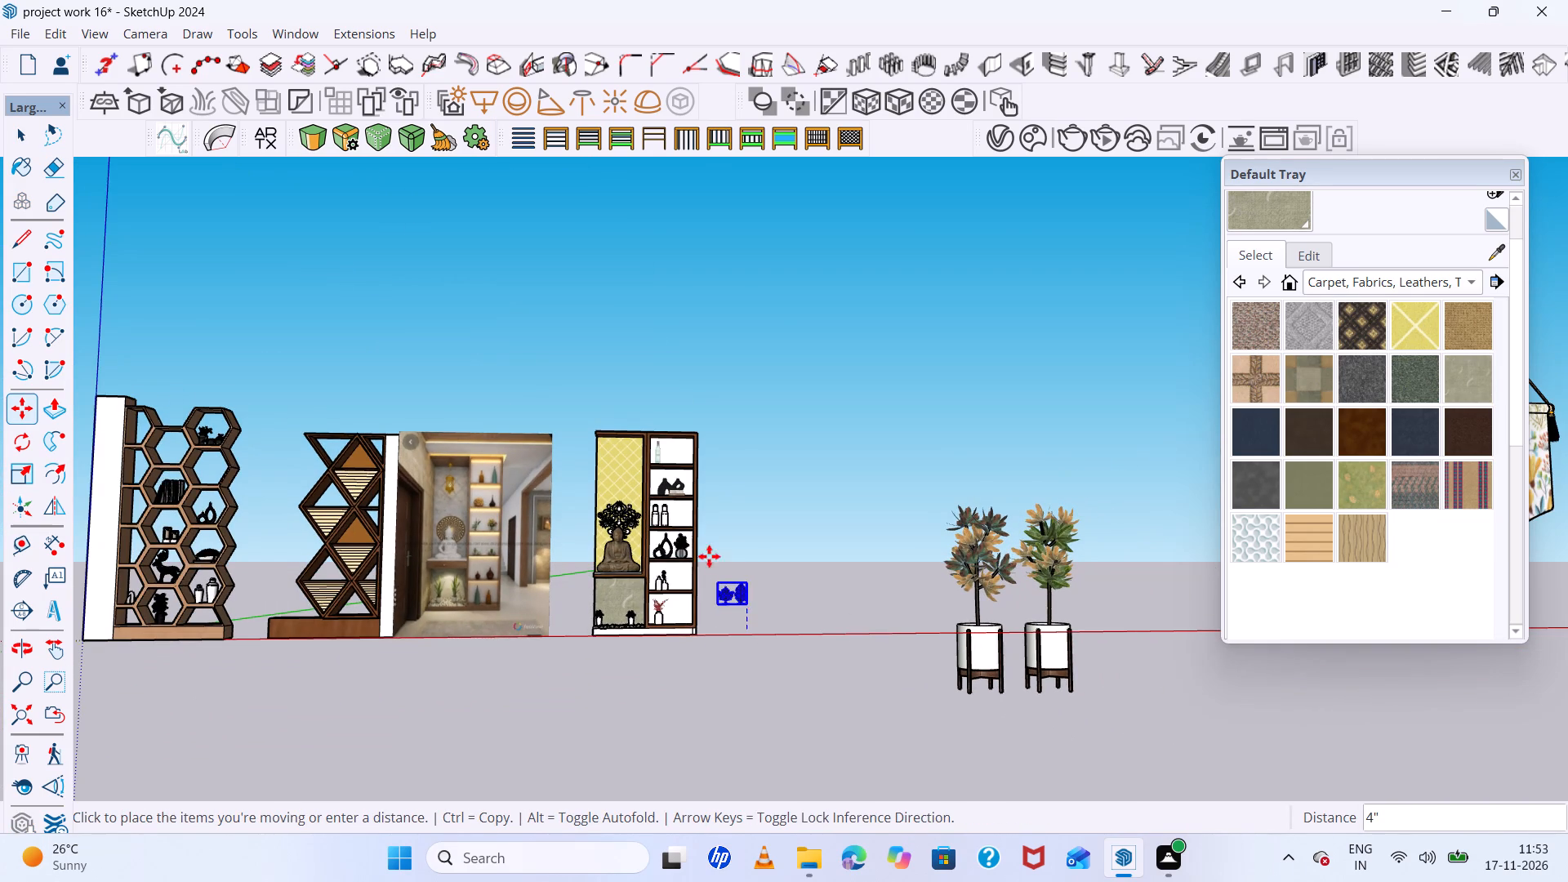
scroll(691, 523, up, 20)
scroll(691, 523, up, 3)
scroll(701, 447, up, 6)
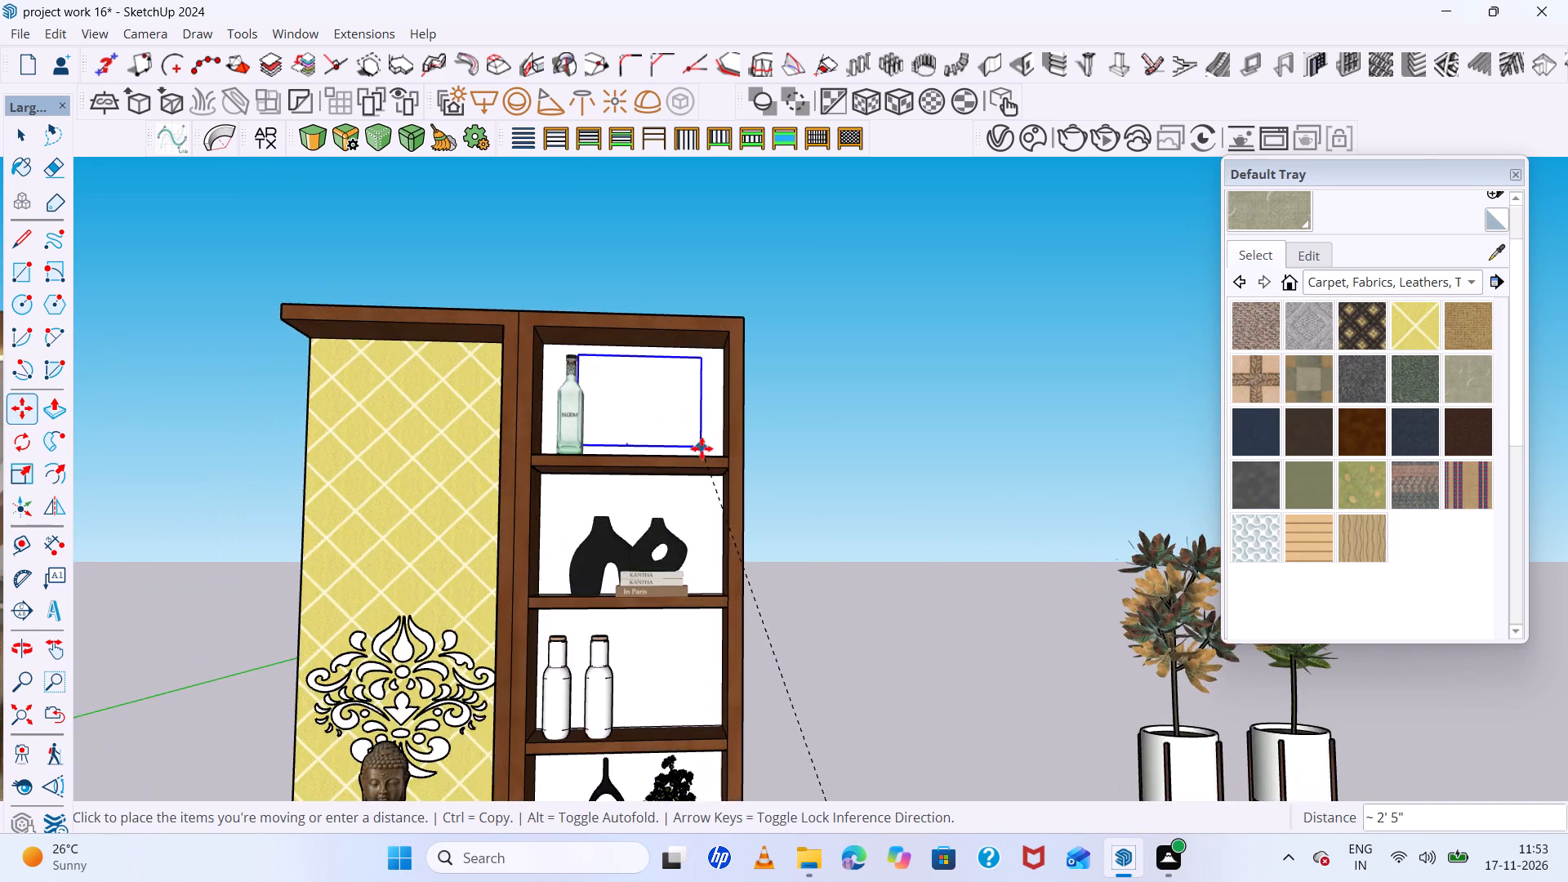
scroll(701, 456, up, 14)
middle_drag(708, 449, 705, 479)
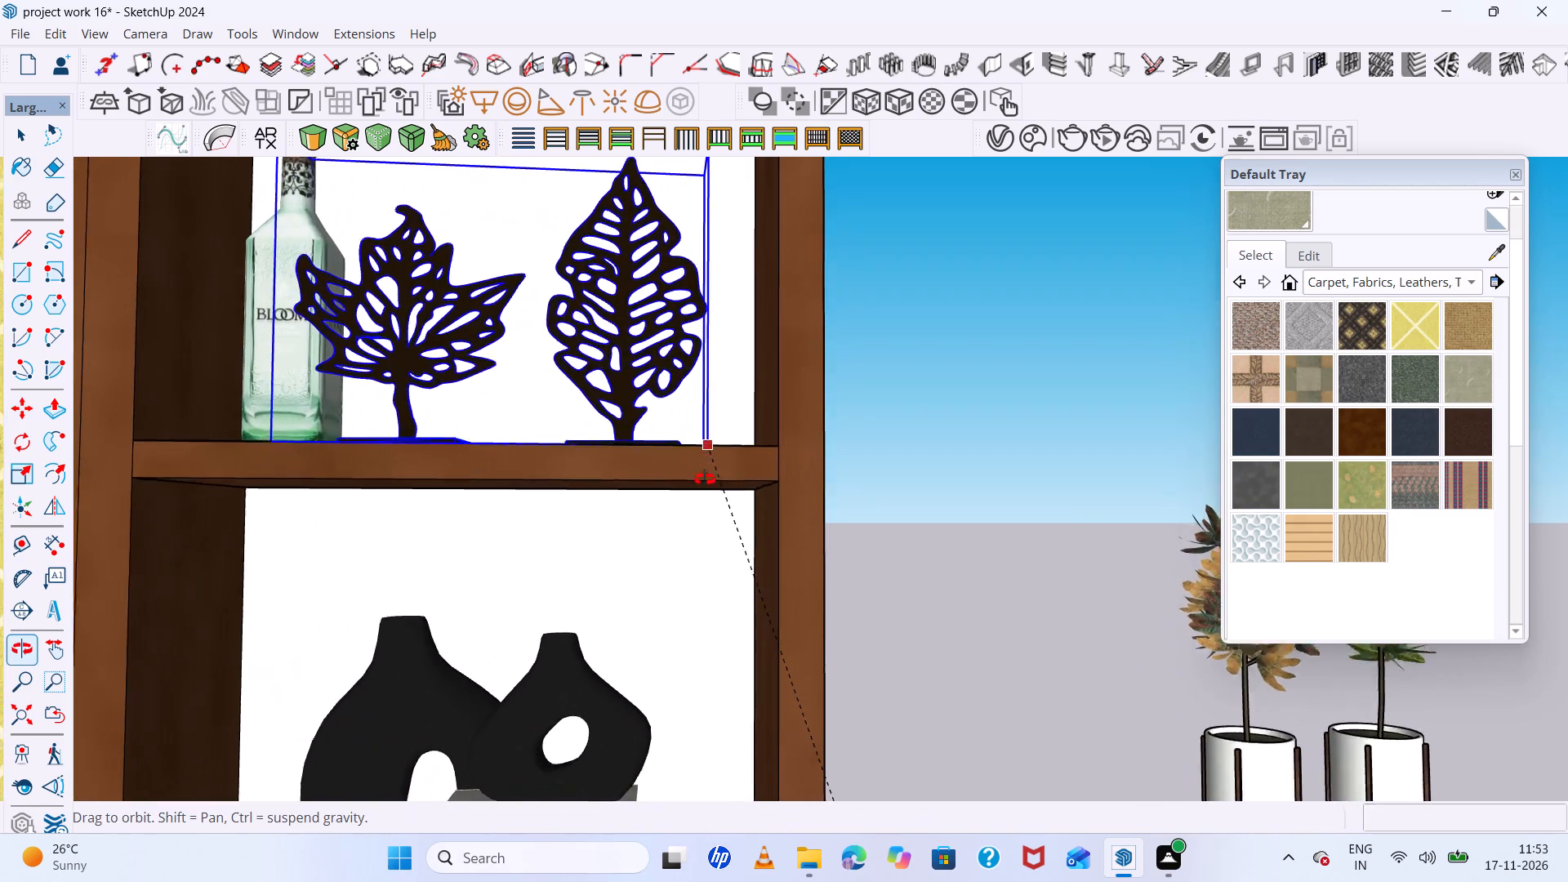
middle_drag(705, 479, 701, 514)
scroll(720, 434, up, 6)
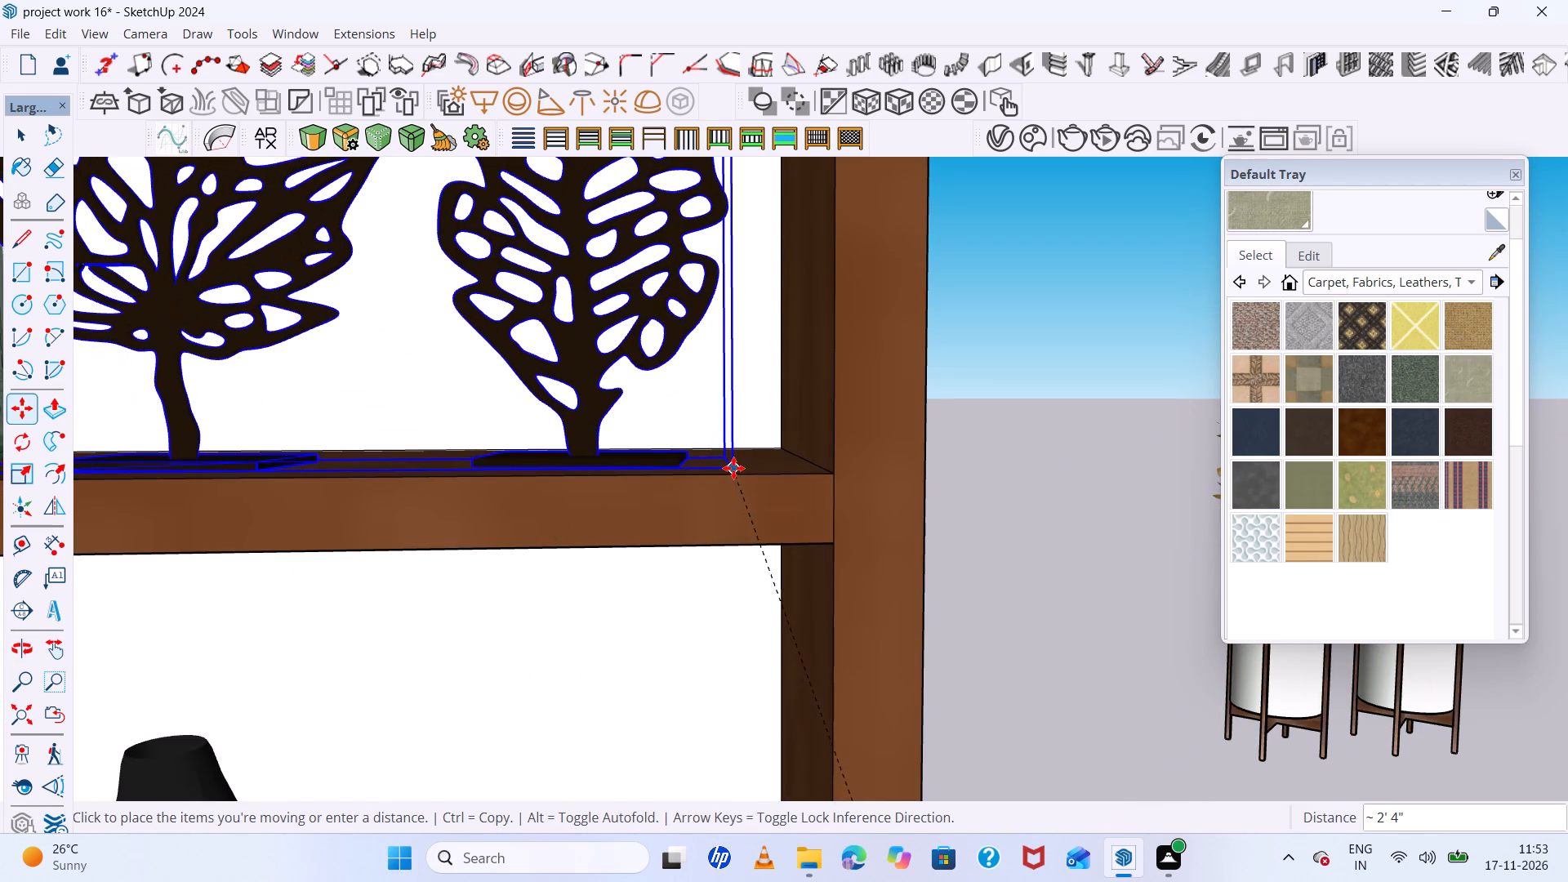
click(733, 468)
Shift the leaf sculptures about 1 inch toward the back of the top shelf along the green axis.
scroll(761, 493, down, 9)
middle_drag(838, 525, 716, 497)
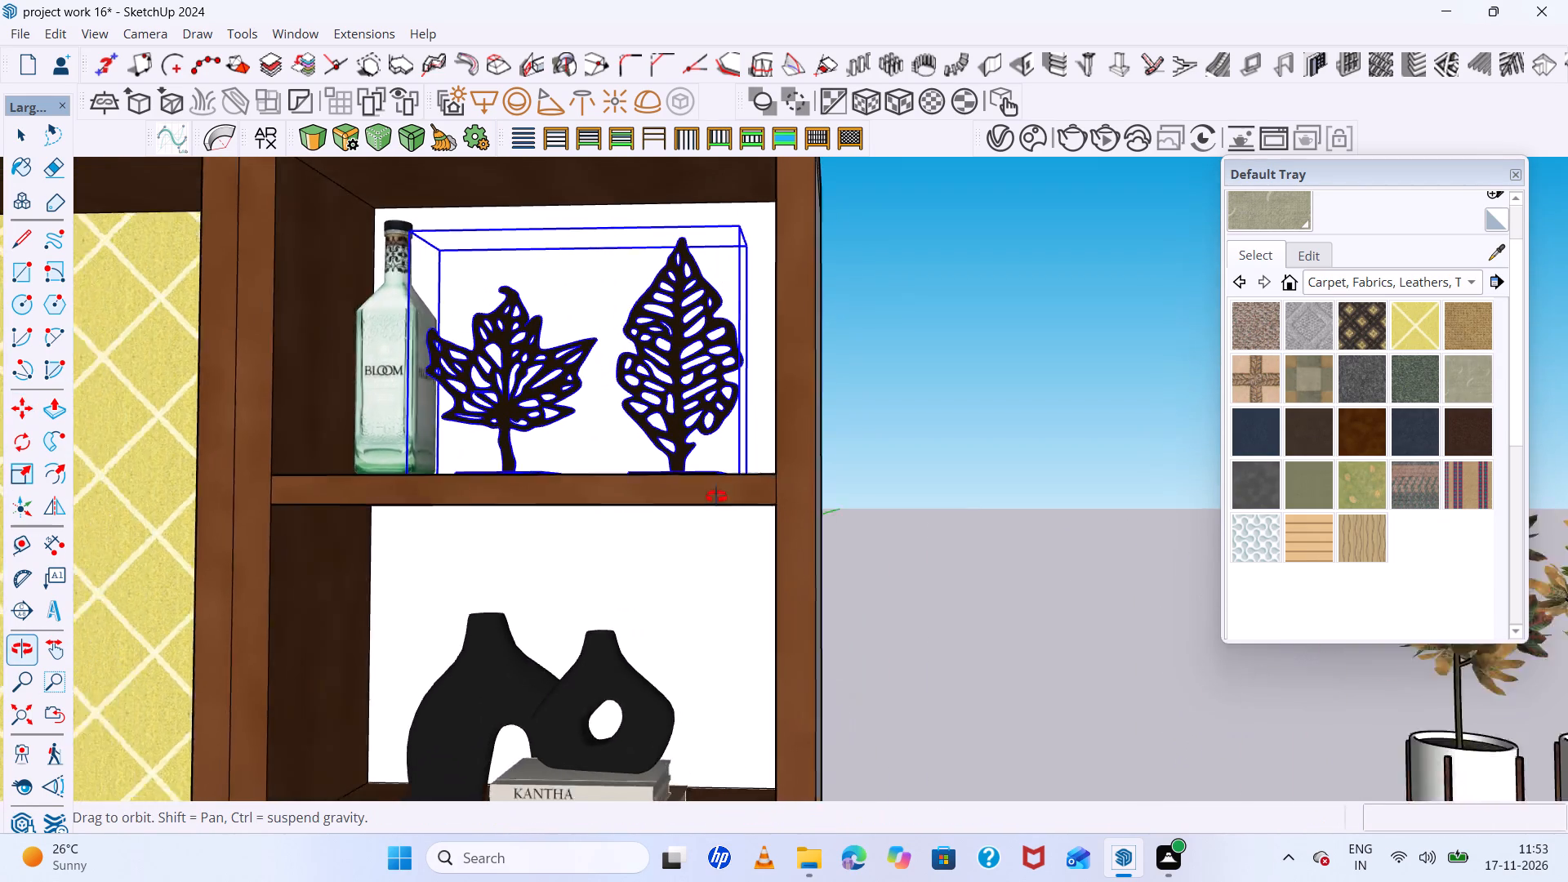
middle_drag(716, 497, 716, 613)
scroll(539, 487, up, 11)
middle_drag(532, 470, 537, 528)
click(560, 503)
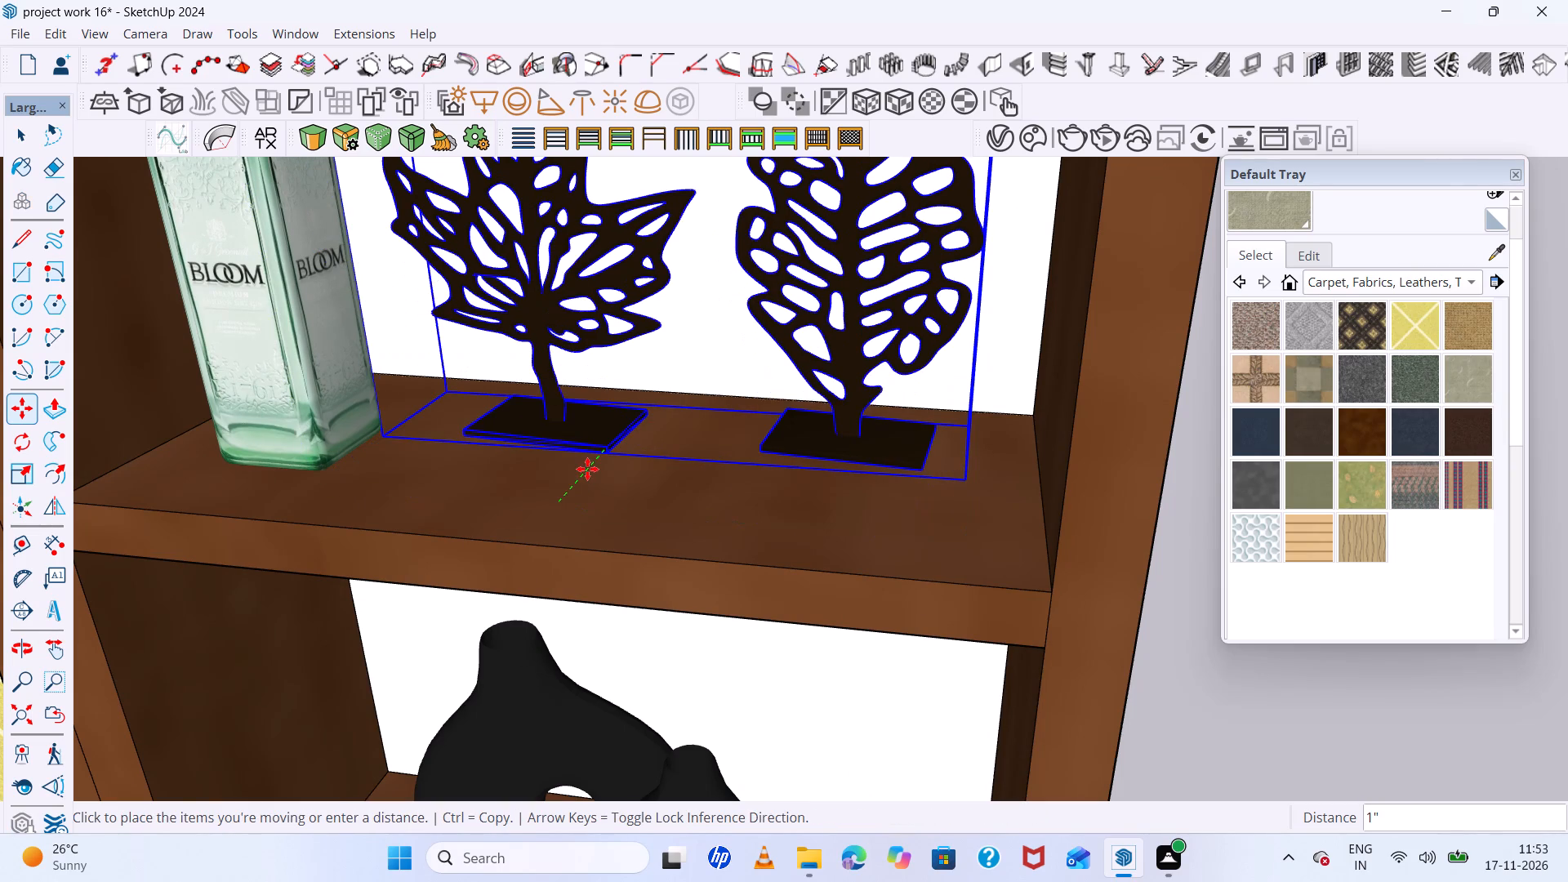
click(584, 477)
scroll(567, 480, down, 12)
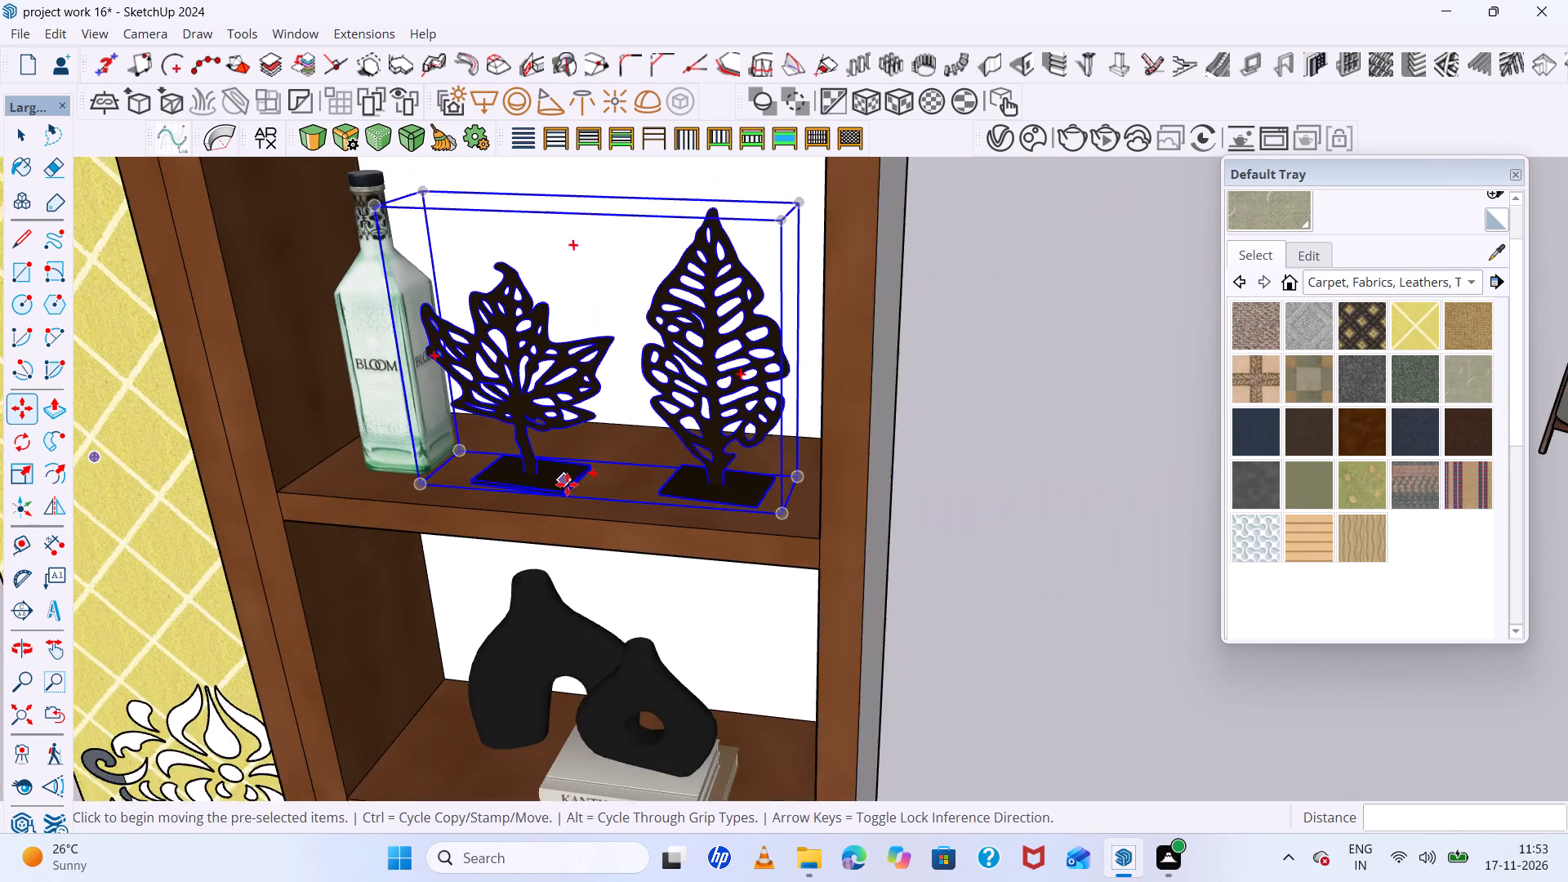
scroll(567, 484, down, 1)
middle_drag(601, 508, 606, 451)
key(space)
click(863, 504)
Examine the decorated Buddha shelving unit against the reference image and the neighbouring shelving units.
scroll(826, 497, down, 5)
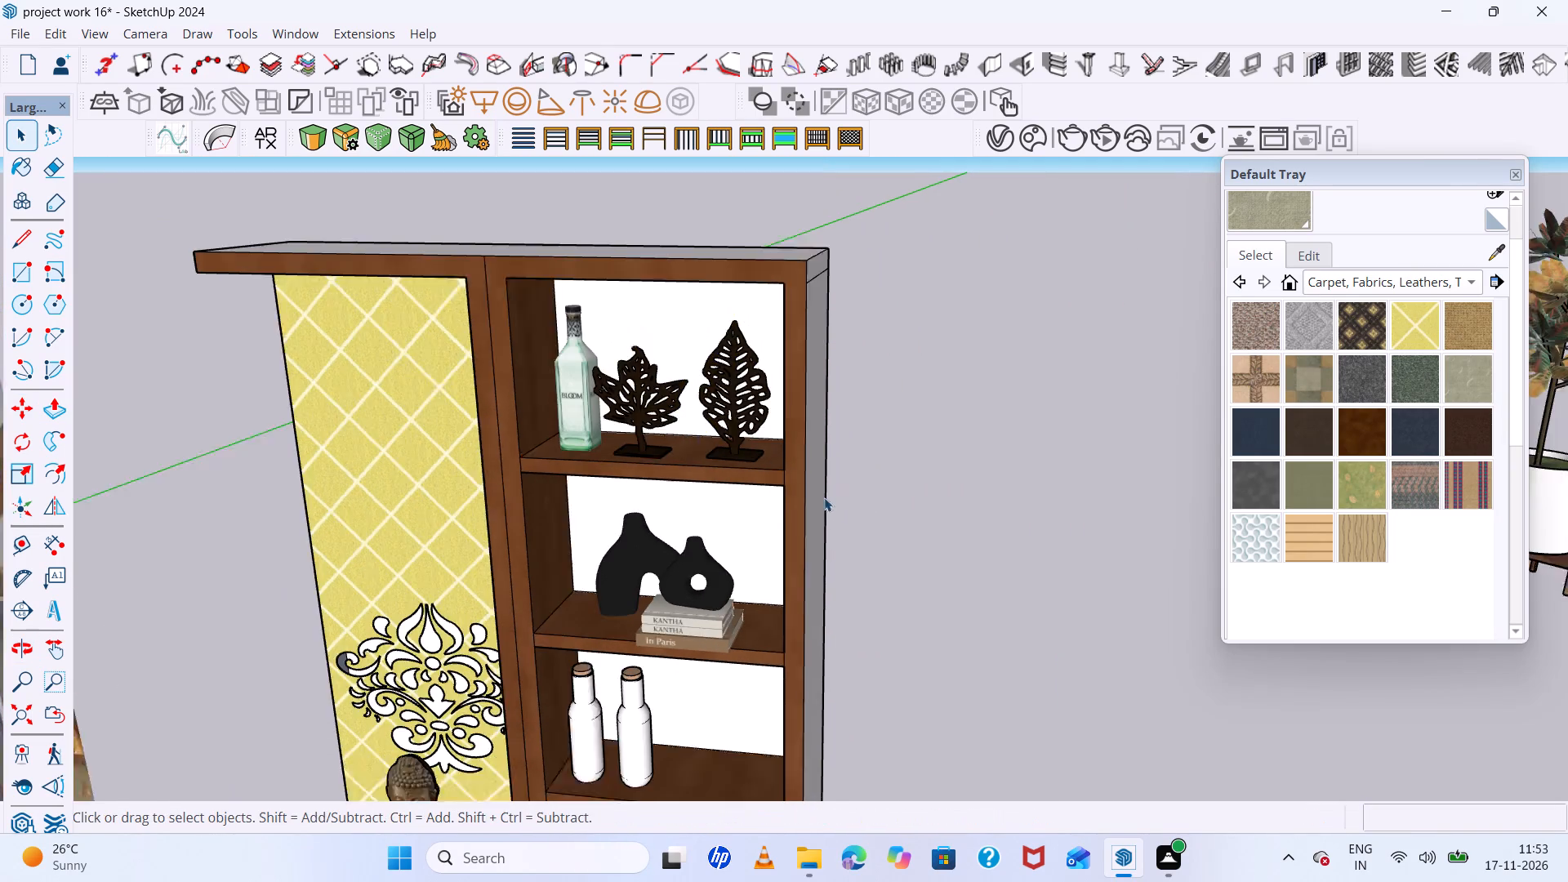
middle_drag(826, 512, 849, 399)
scroll(666, 430, down, 12)
middle_drag(672, 457, 729, 435)
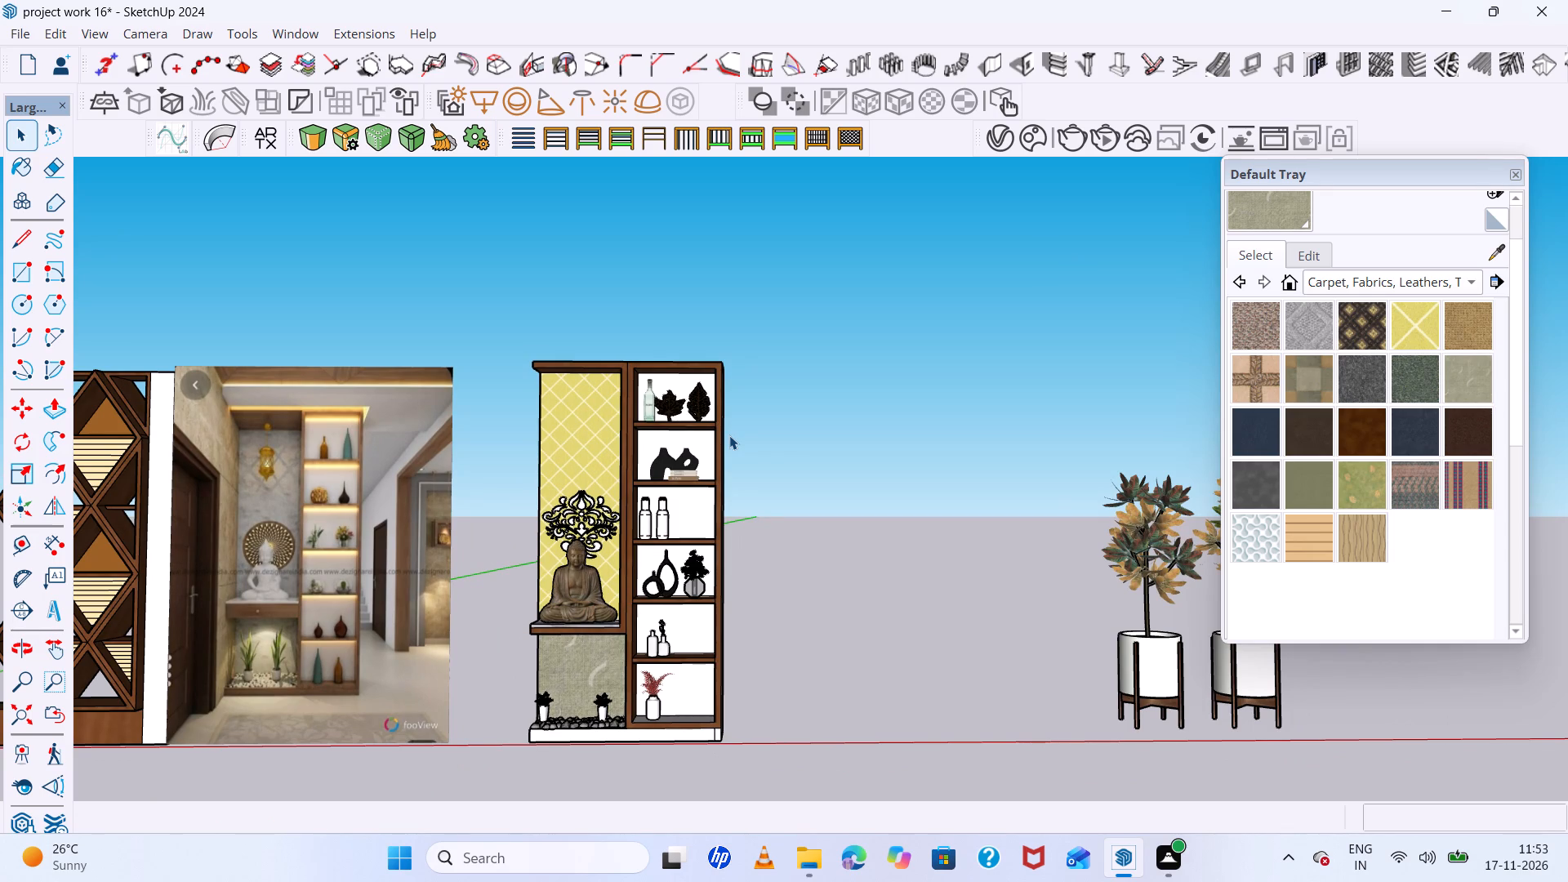
scroll(729, 435, down, 1)
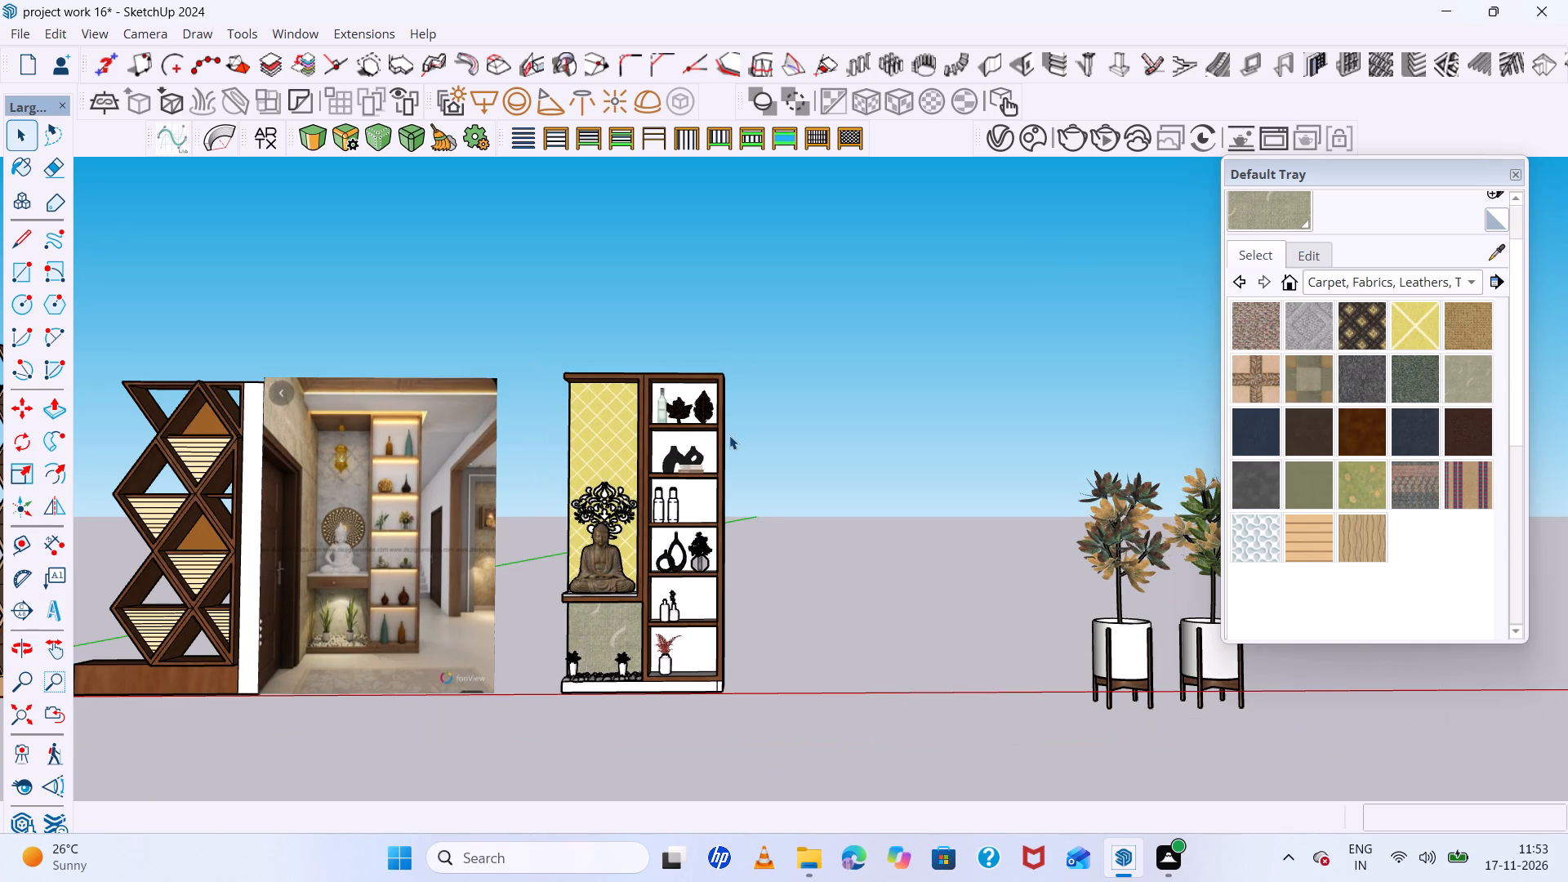
scroll(729, 435, down, 7)
scroll(744, 465, up, 4)
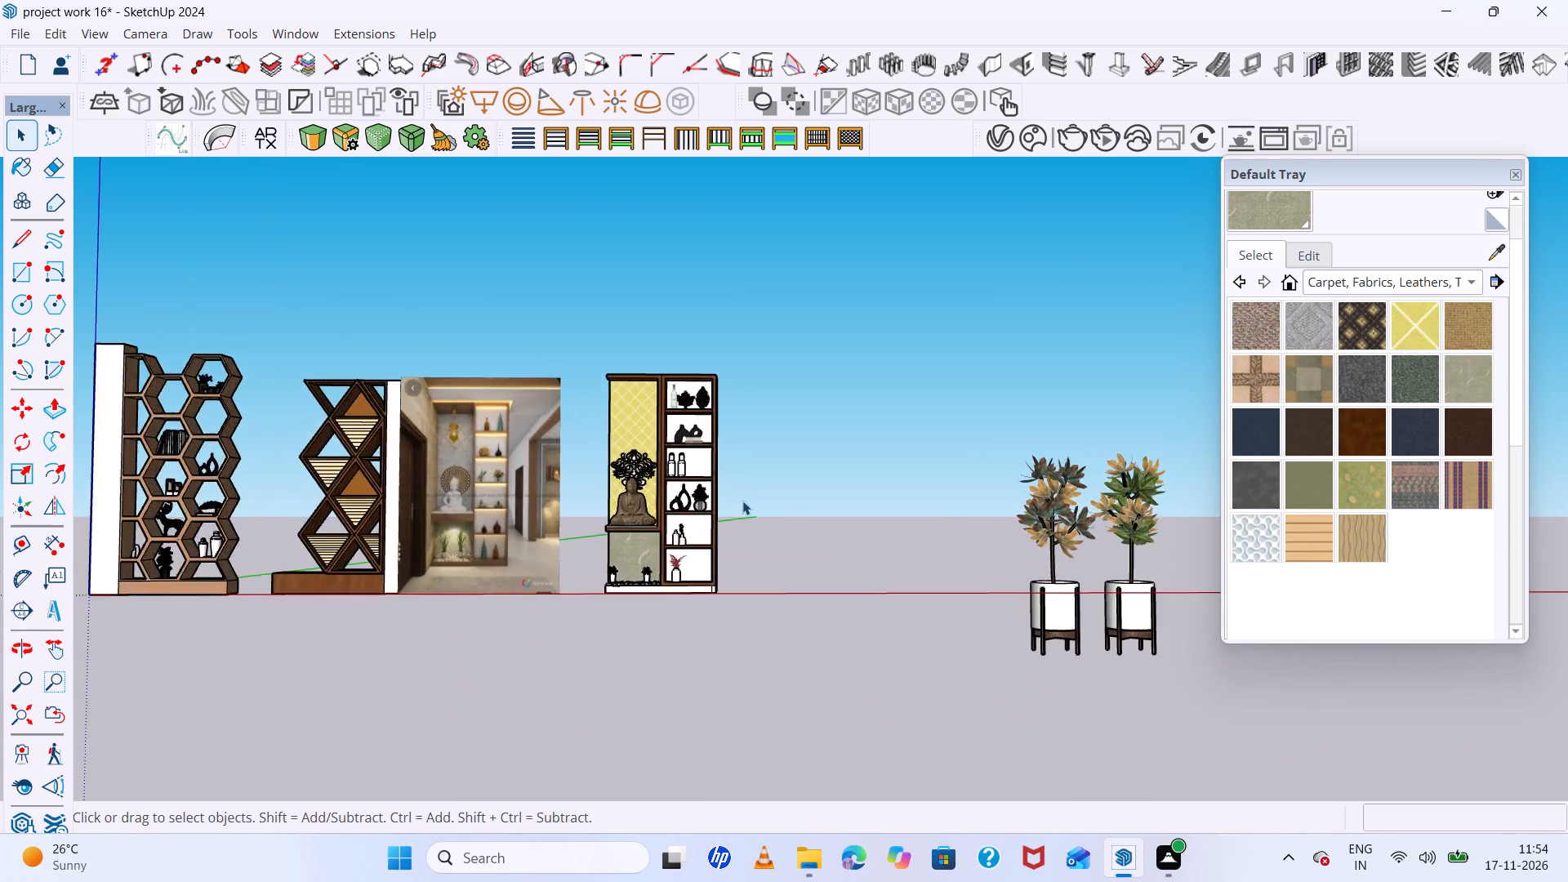
scroll(742, 501, up, 11)
scroll(742, 519, down, 5)
middle_drag(739, 514, 733, 497)
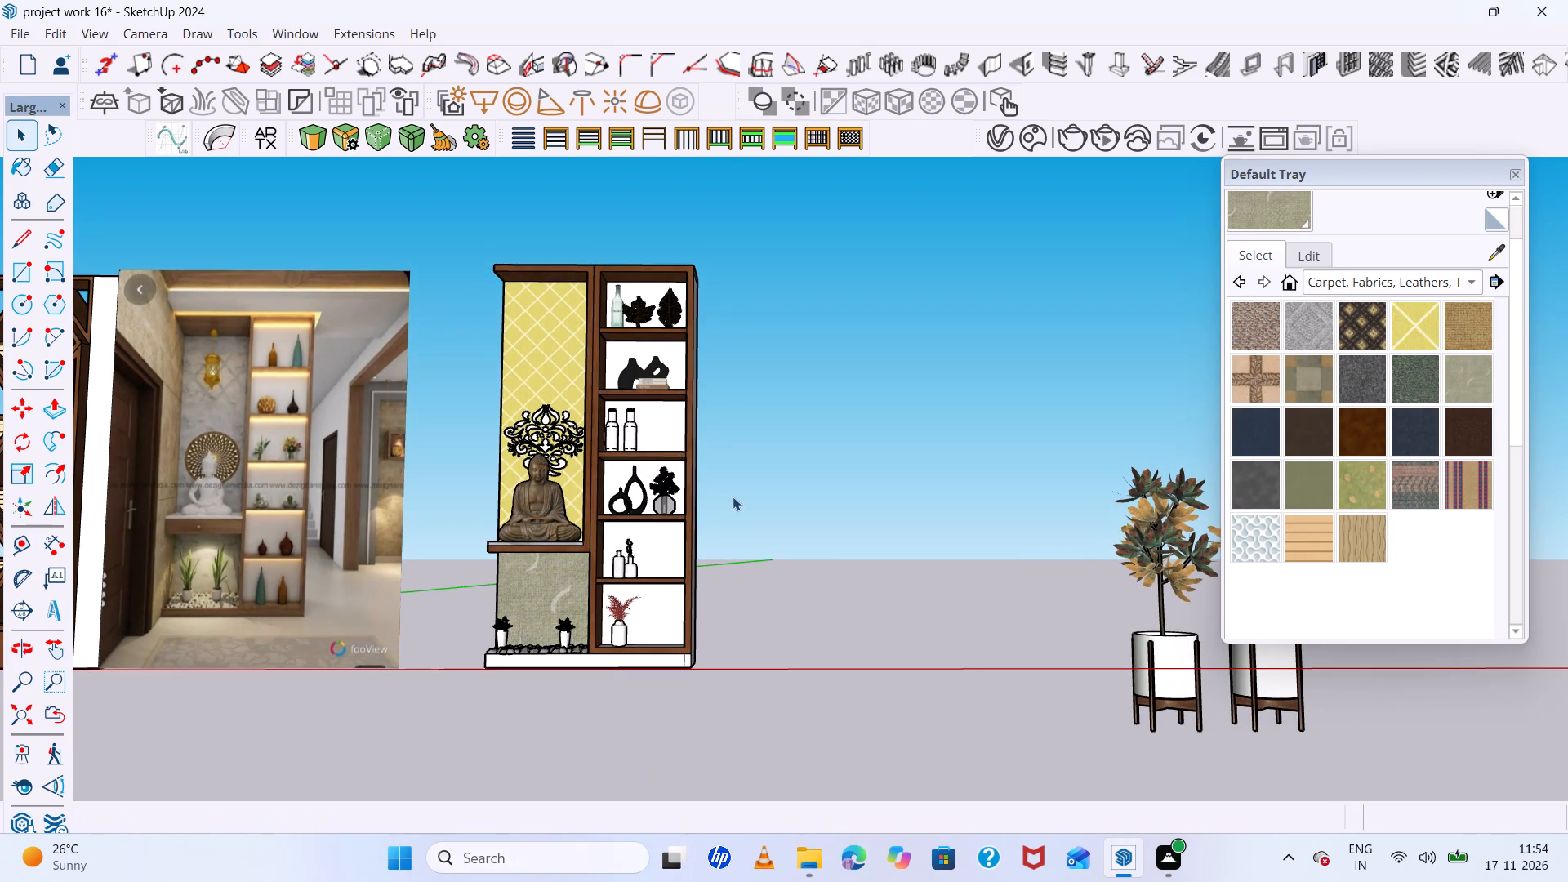
scroll(733, 497, down, 2)
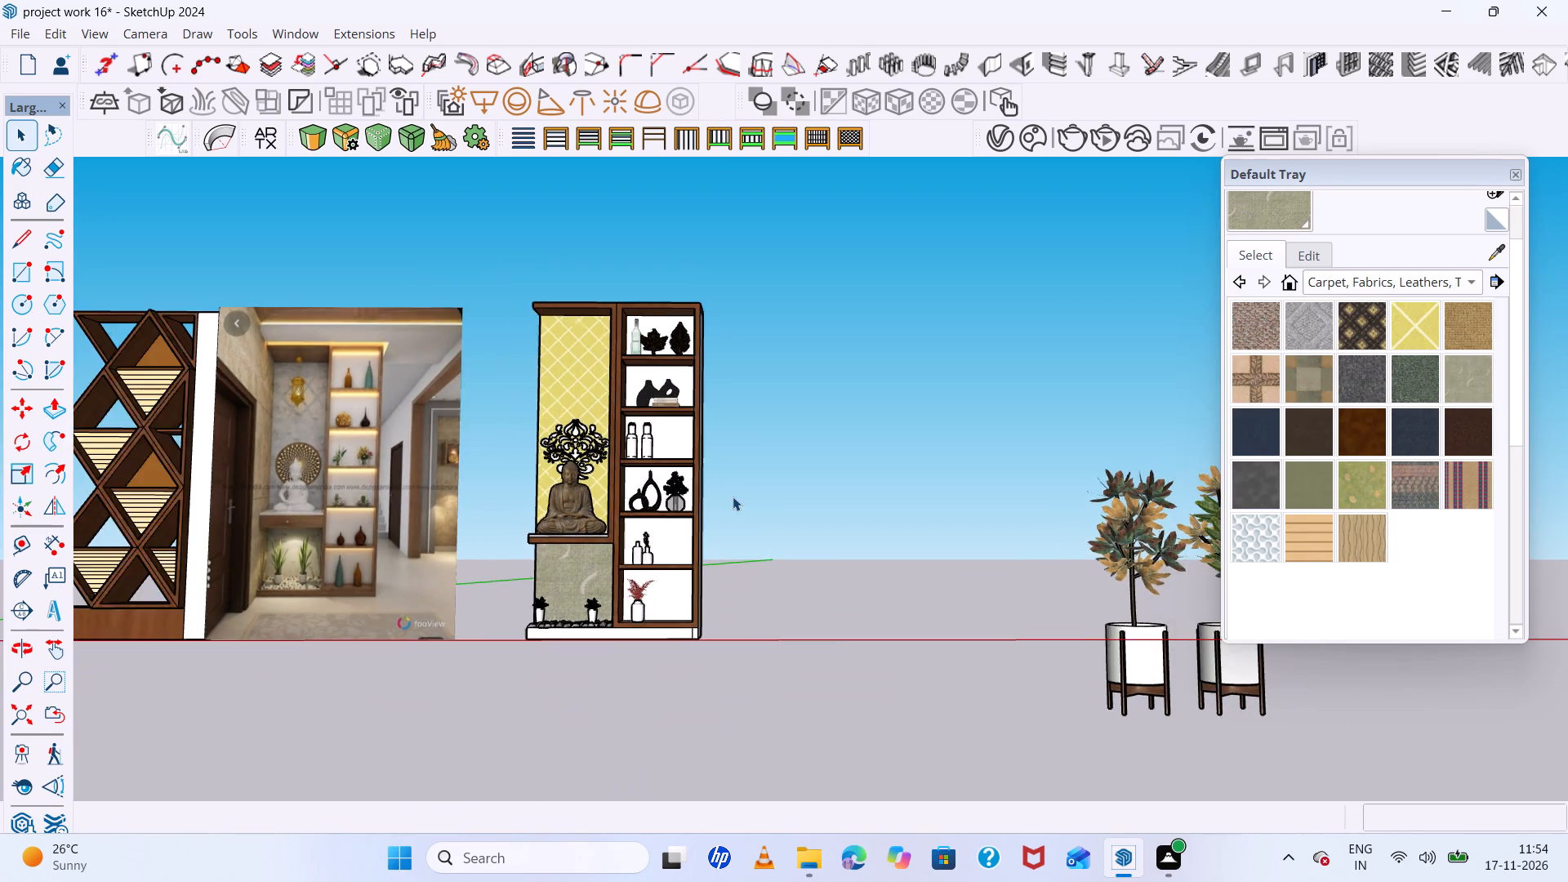
scroll(733, 497, down, 2)
middle_drag(733, 497, 736, 470)
scroll(732, 522, up, 5)
scroll(732, 522, down, 4)
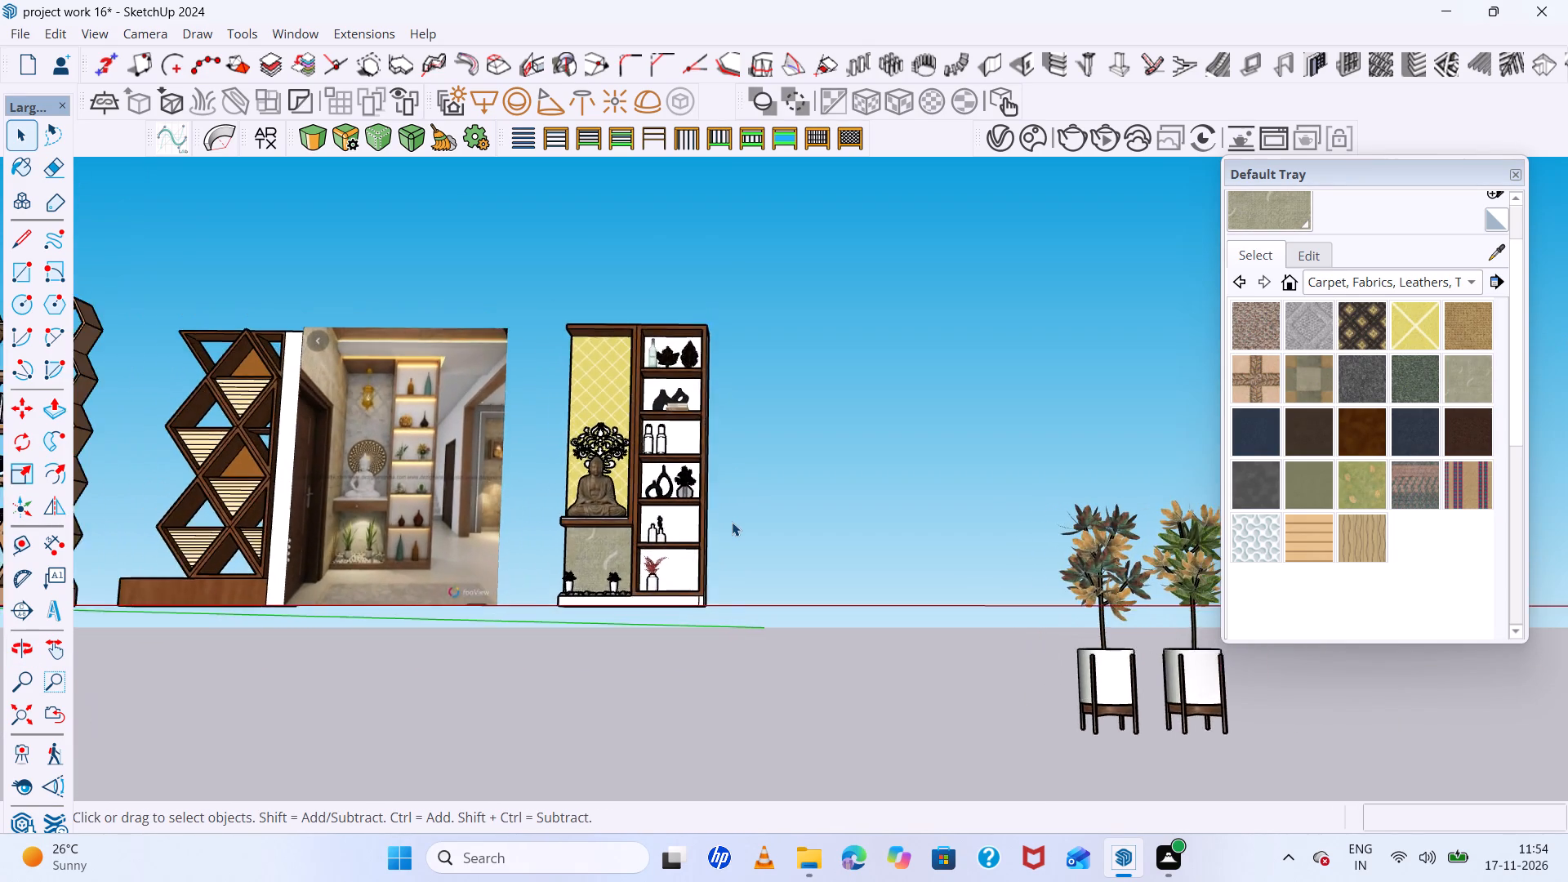
scroll(732, 522, down, 1)
middle_drag(731, 522, 736, 500)
scroll(735, 498, down, 8)
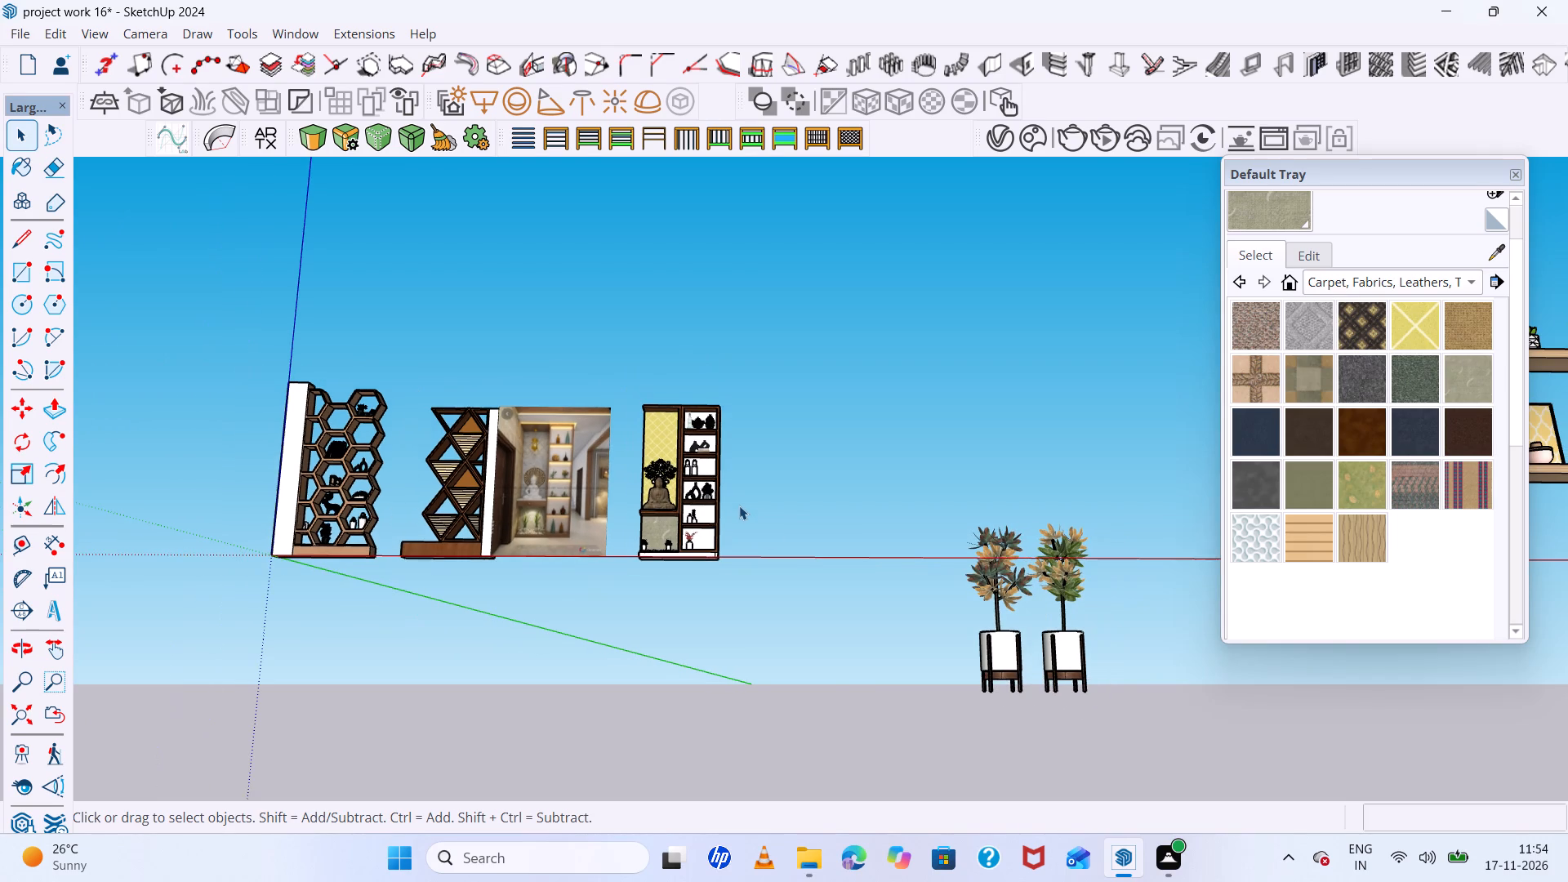
Explode the group holding the two tall potted plants.
click(1004, 657)
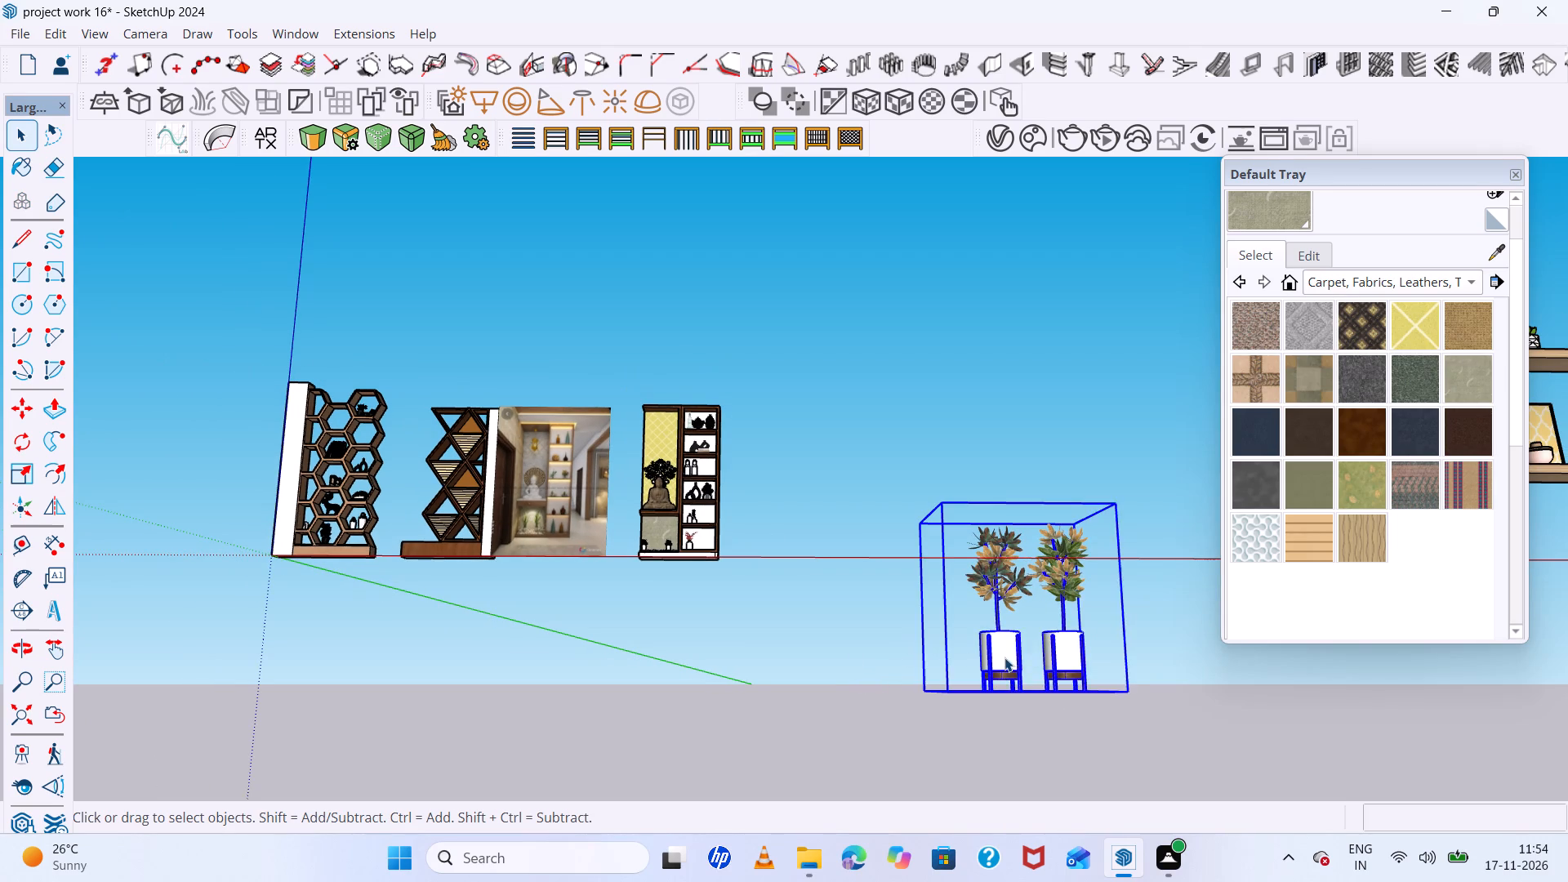
right_click(1004, 657)
click(1049, 167)
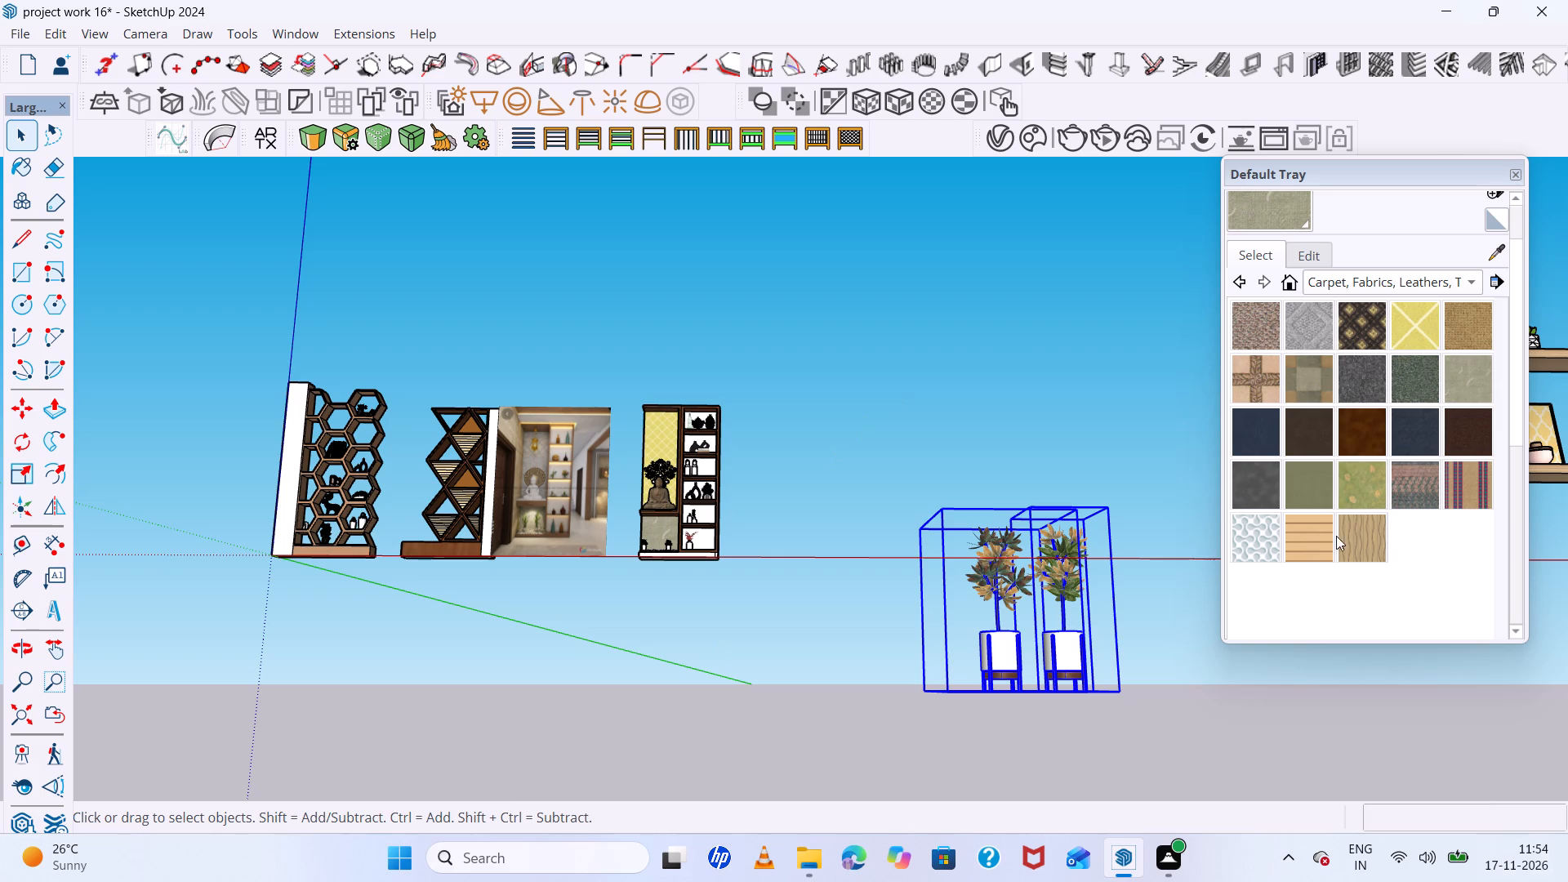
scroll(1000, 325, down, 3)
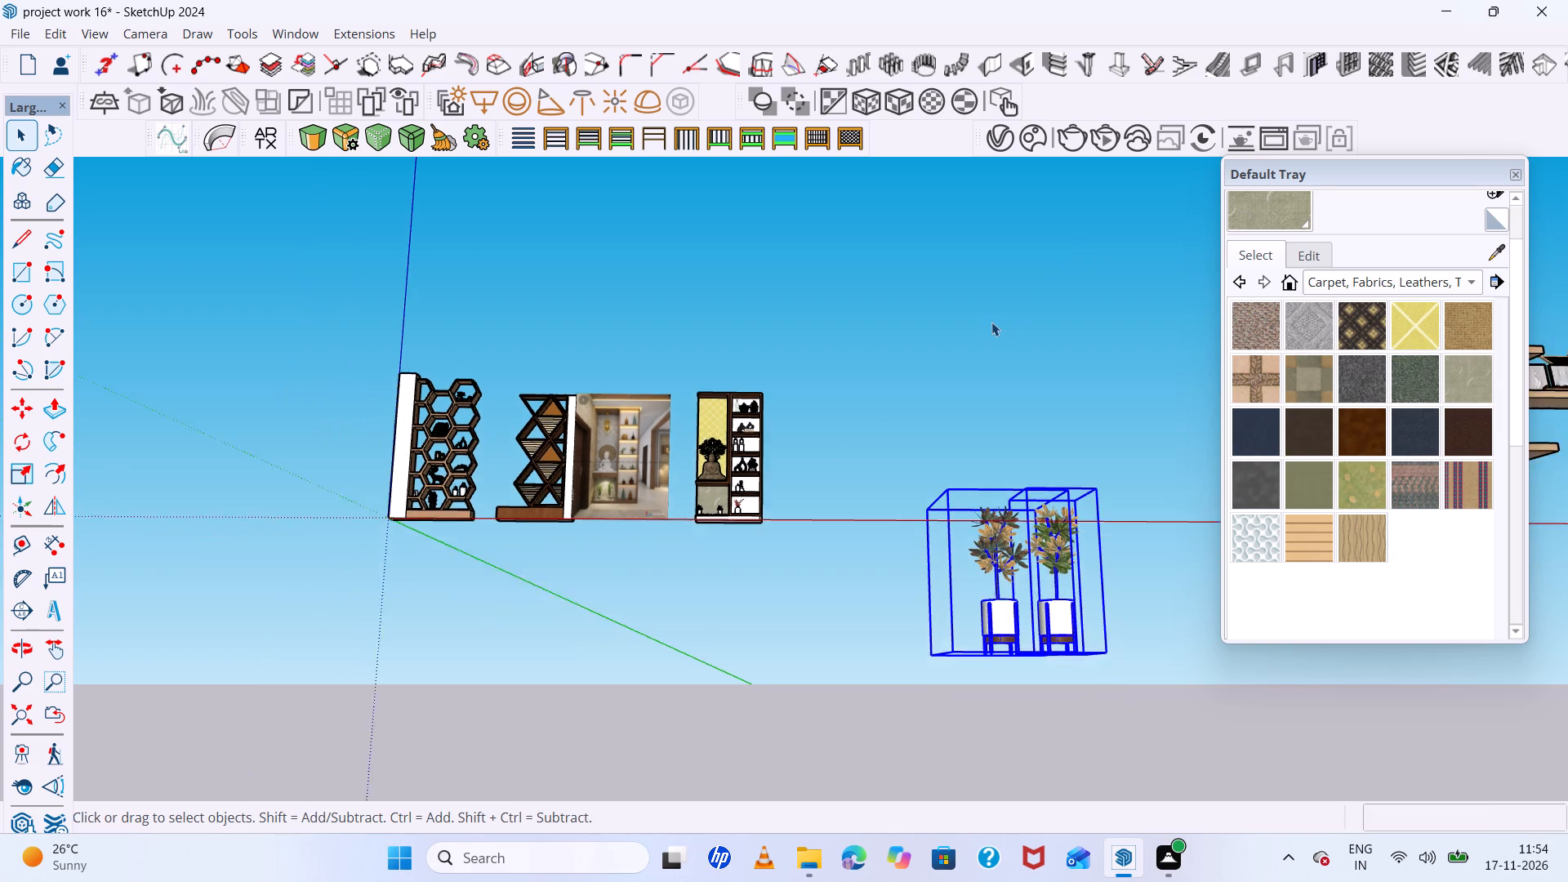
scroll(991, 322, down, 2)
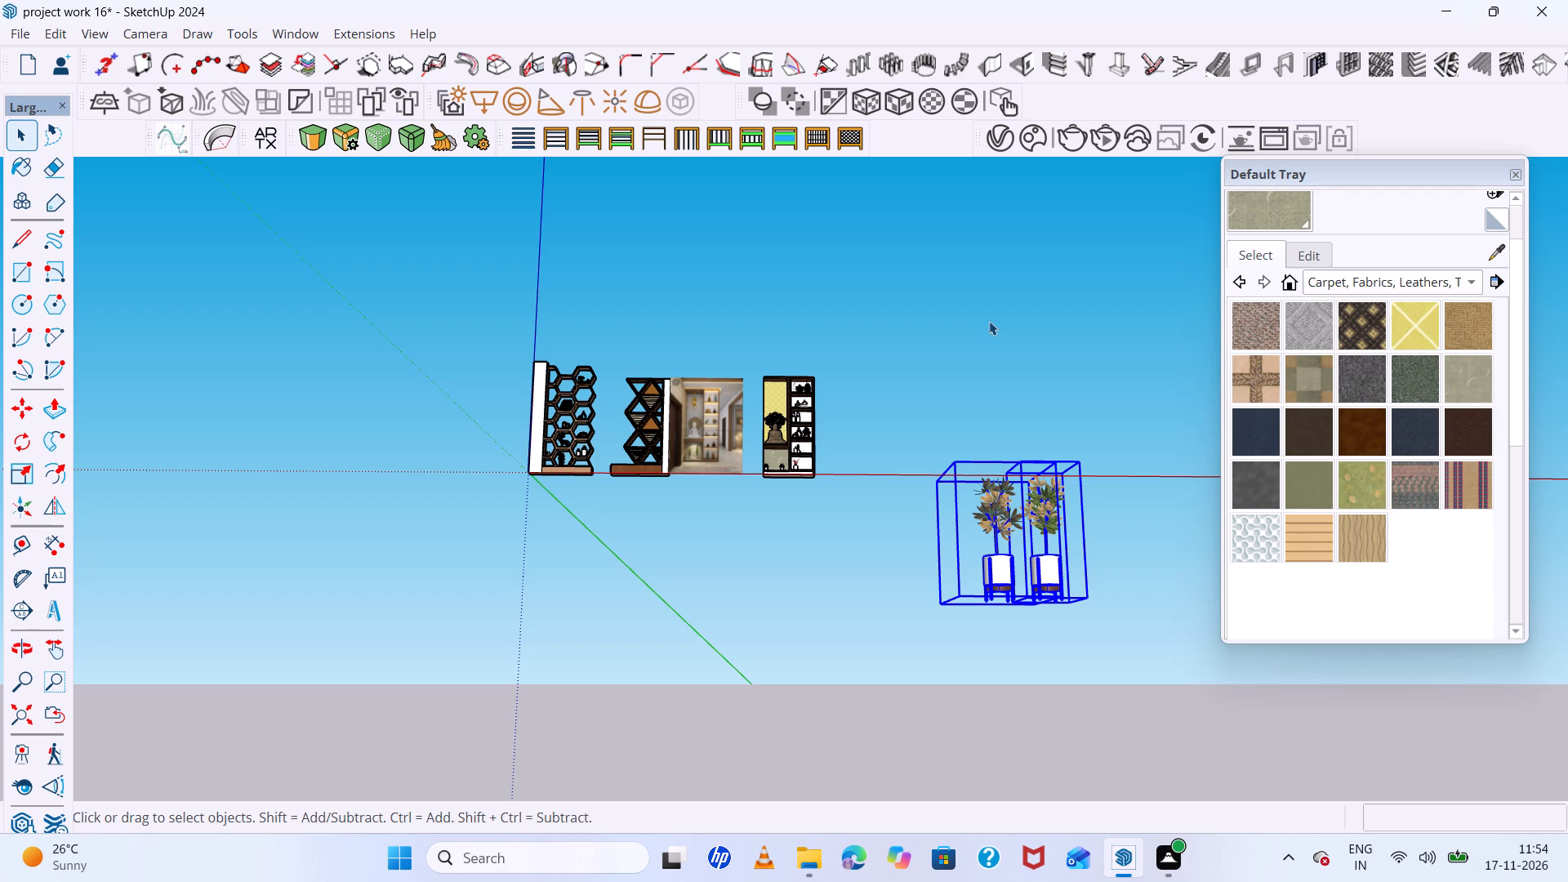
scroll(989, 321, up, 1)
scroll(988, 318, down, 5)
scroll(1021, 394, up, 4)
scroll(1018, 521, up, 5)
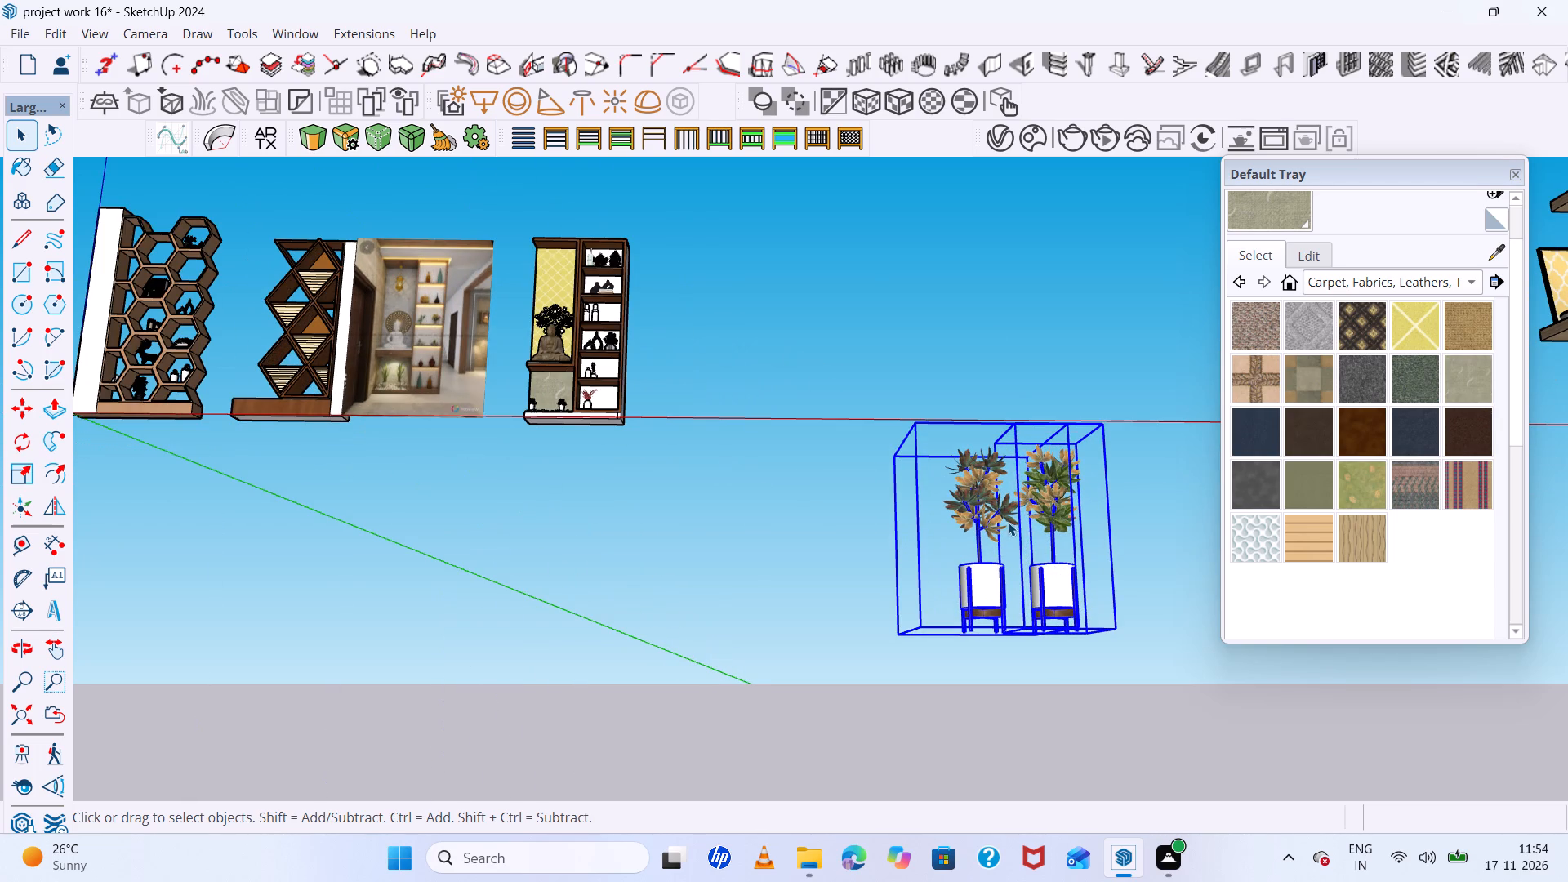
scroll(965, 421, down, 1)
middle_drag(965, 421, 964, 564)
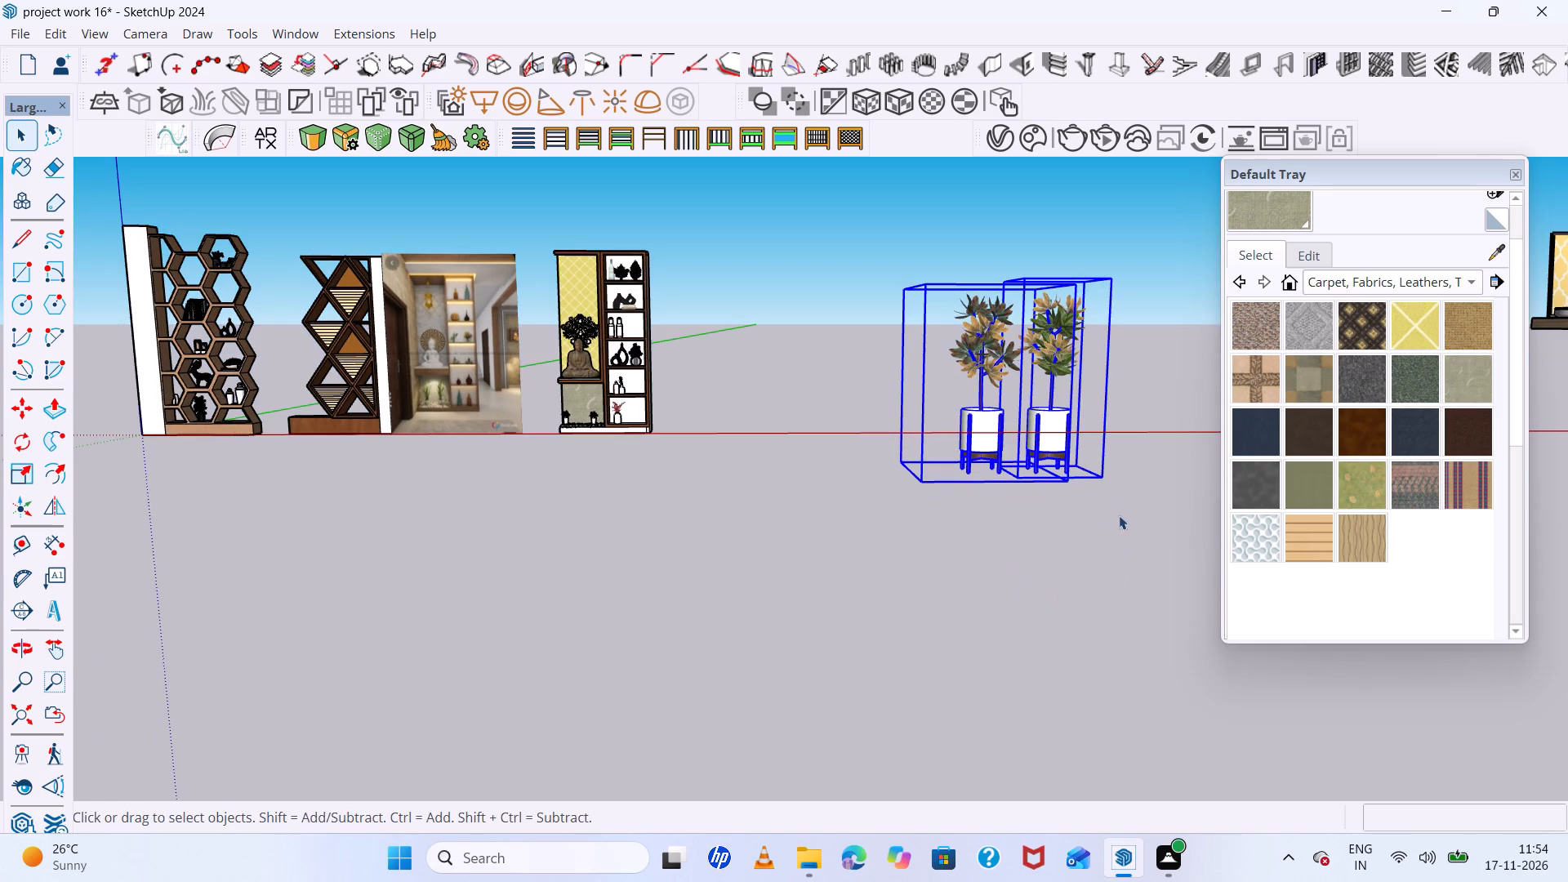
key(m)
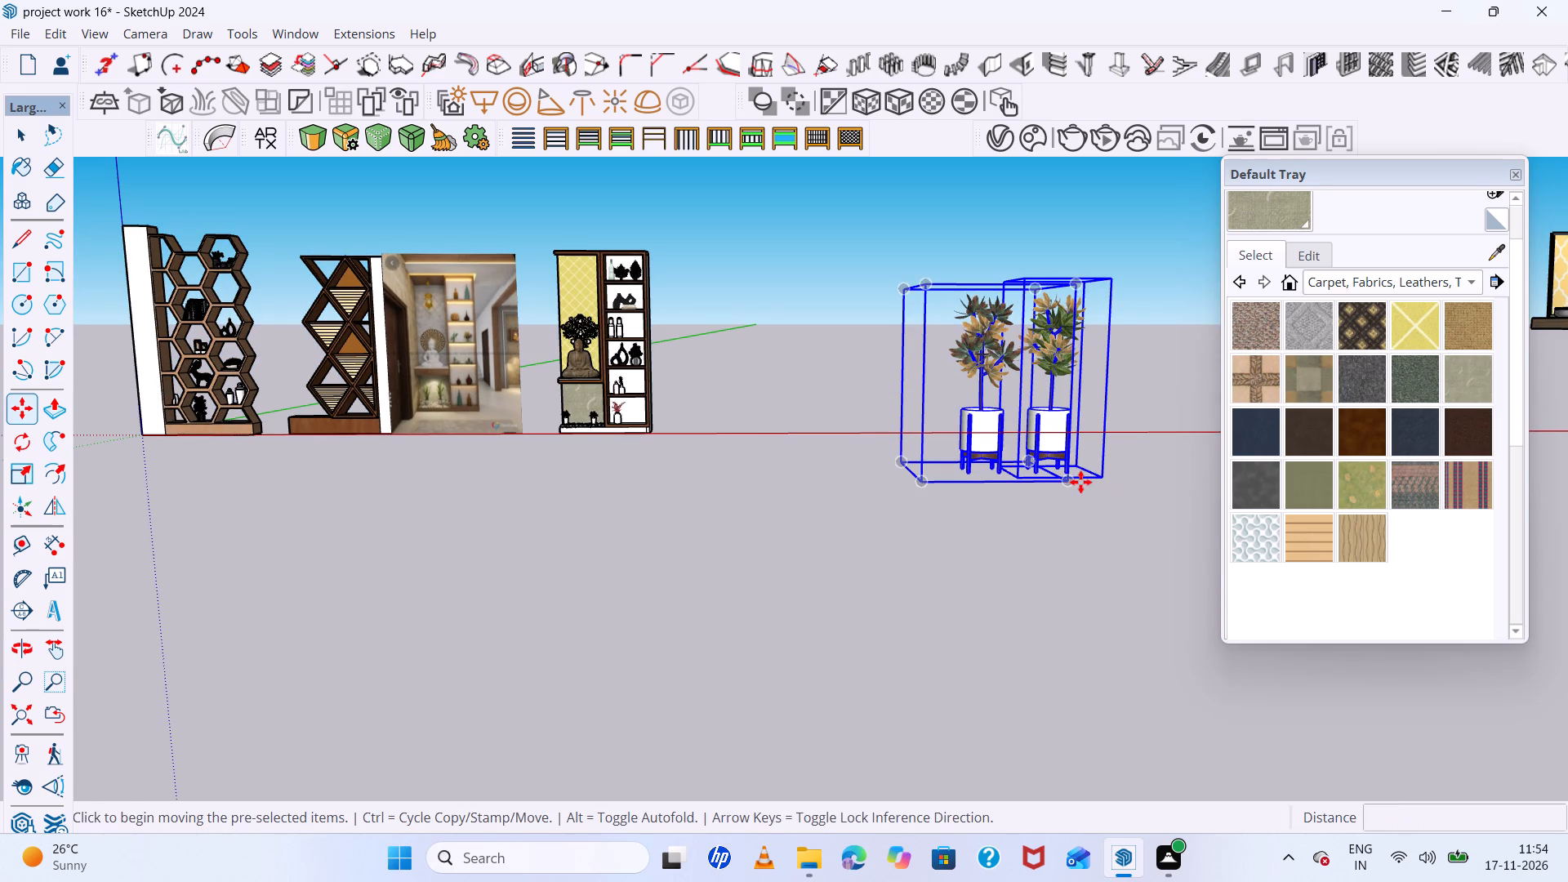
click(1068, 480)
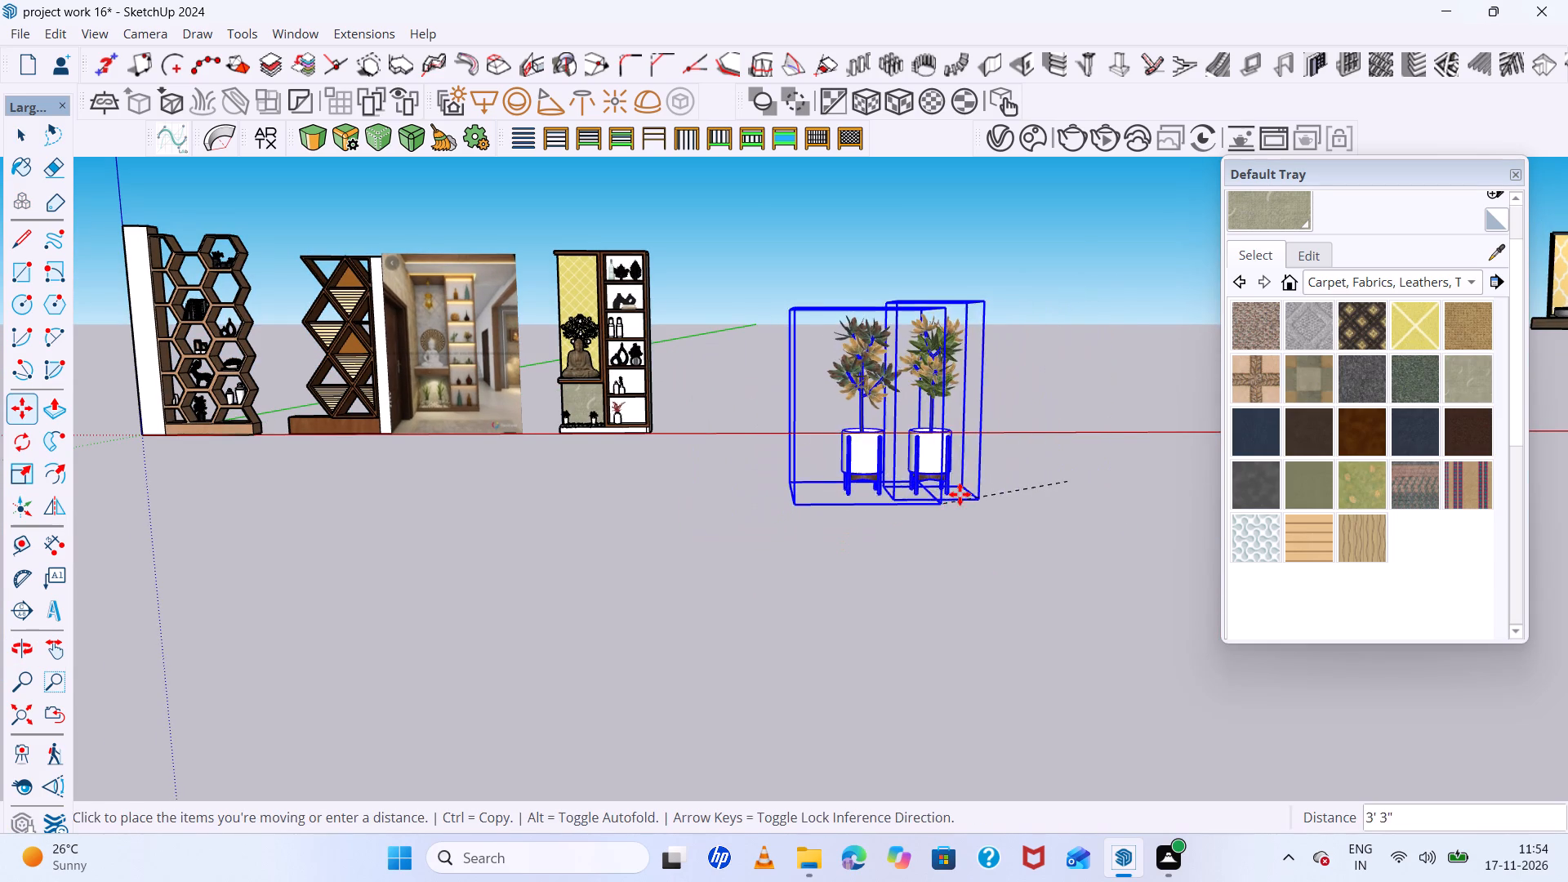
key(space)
Explode the two tall potted plants again into separate foliage, pot and stand parts.
right_click(990, 412)
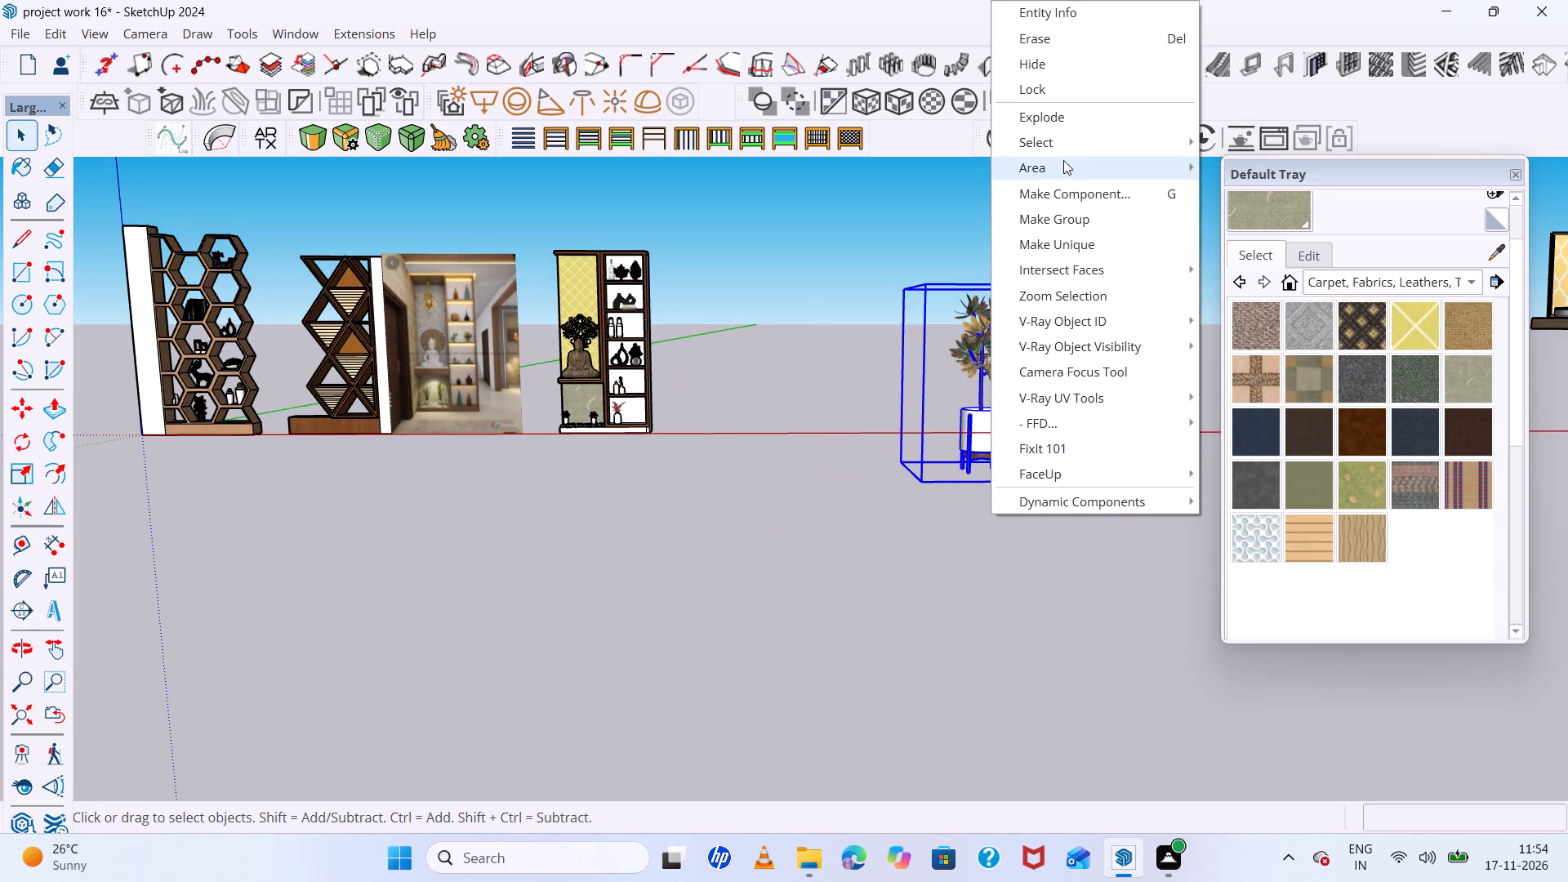
click(1058, 122)
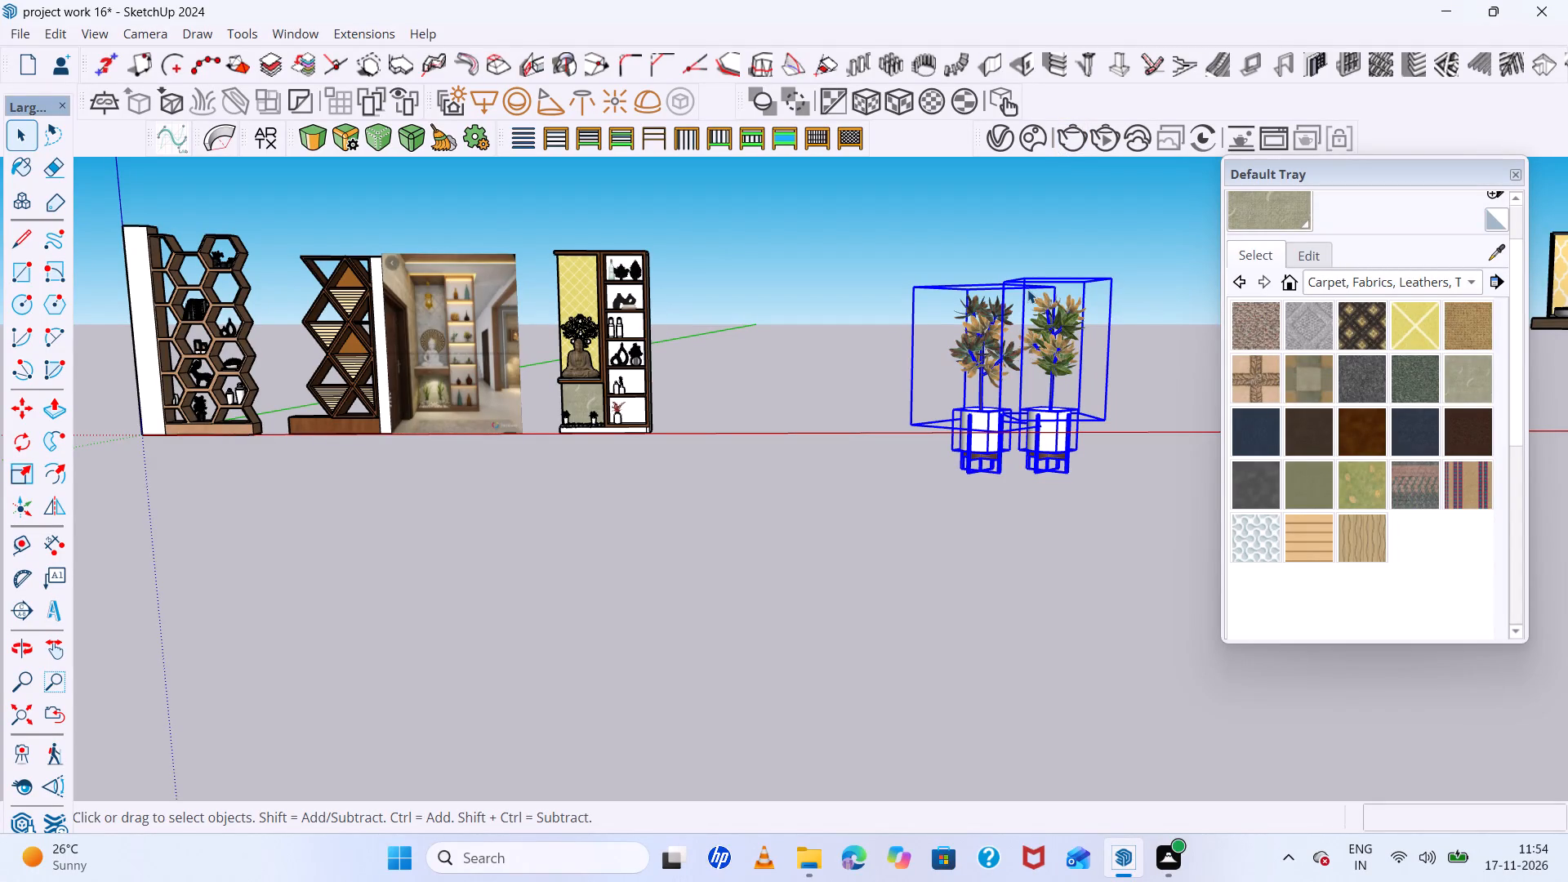
key(space)
click(991, 502)
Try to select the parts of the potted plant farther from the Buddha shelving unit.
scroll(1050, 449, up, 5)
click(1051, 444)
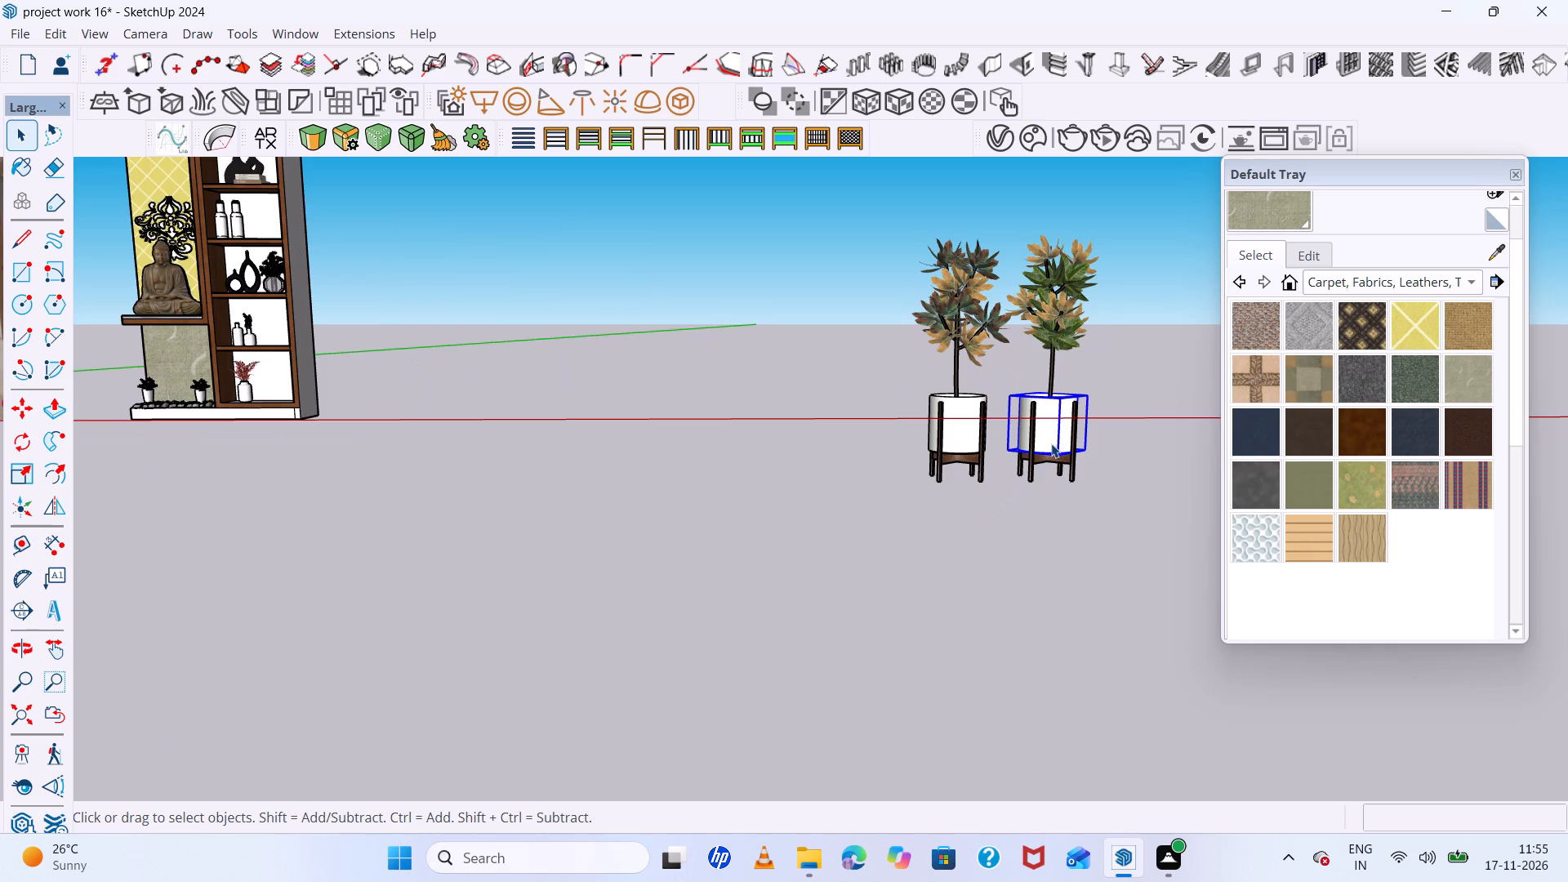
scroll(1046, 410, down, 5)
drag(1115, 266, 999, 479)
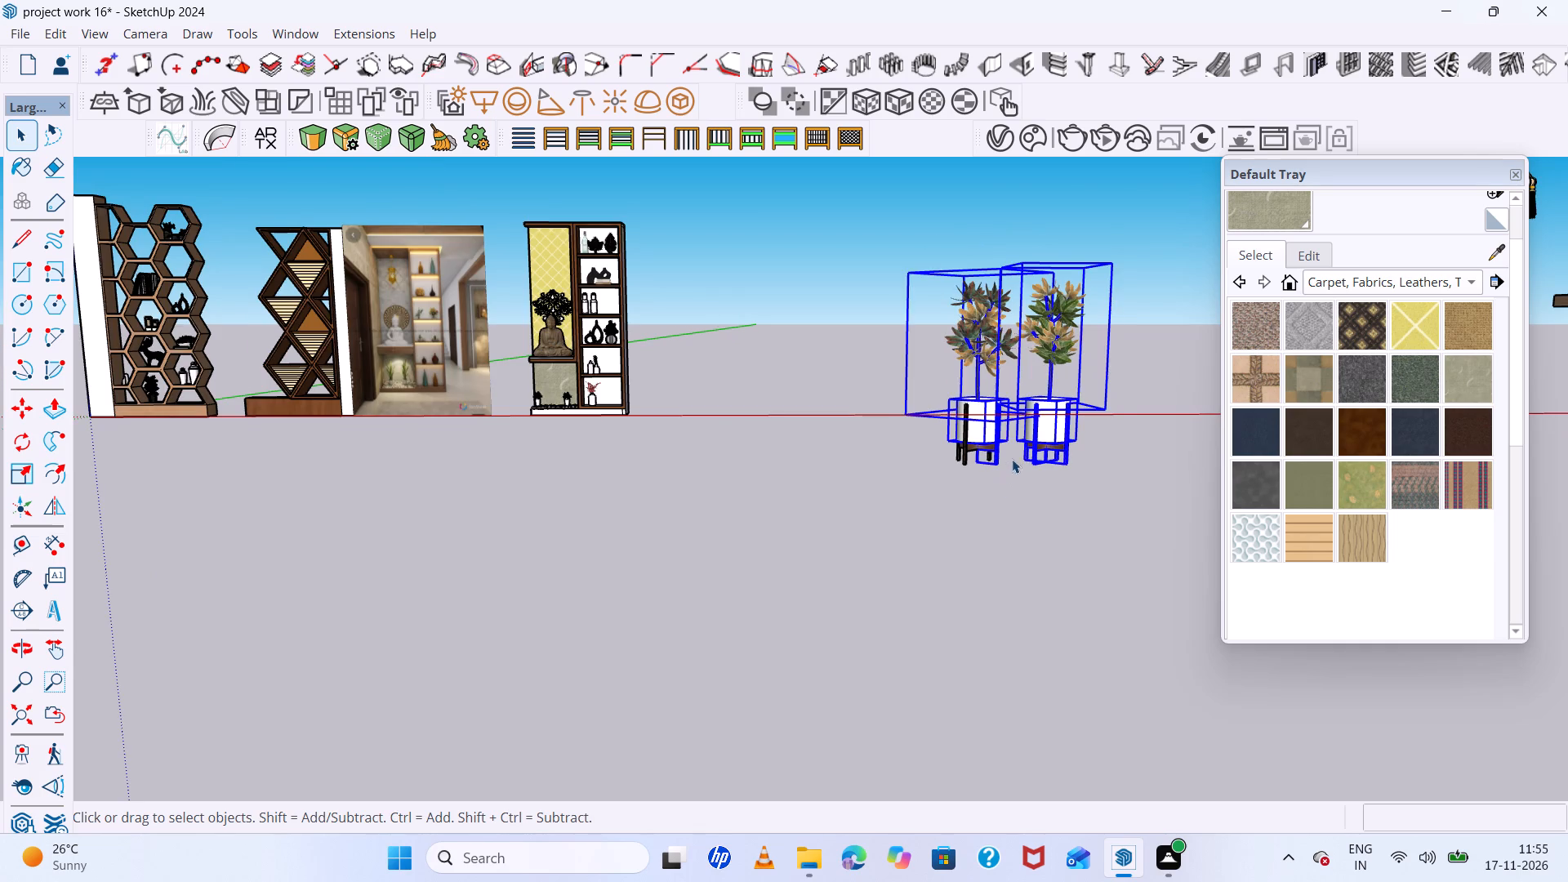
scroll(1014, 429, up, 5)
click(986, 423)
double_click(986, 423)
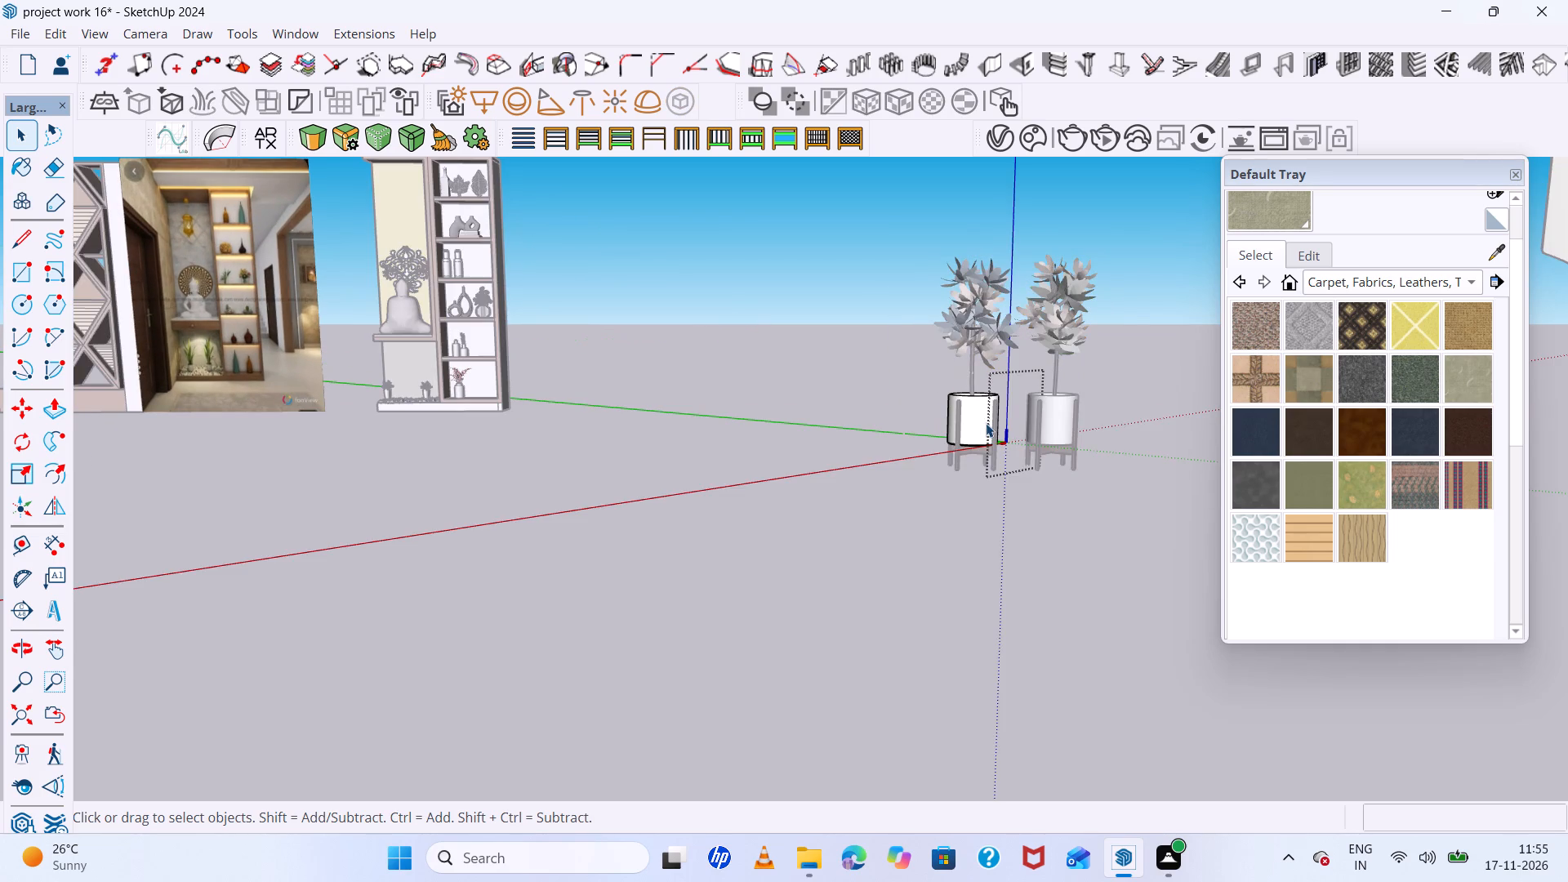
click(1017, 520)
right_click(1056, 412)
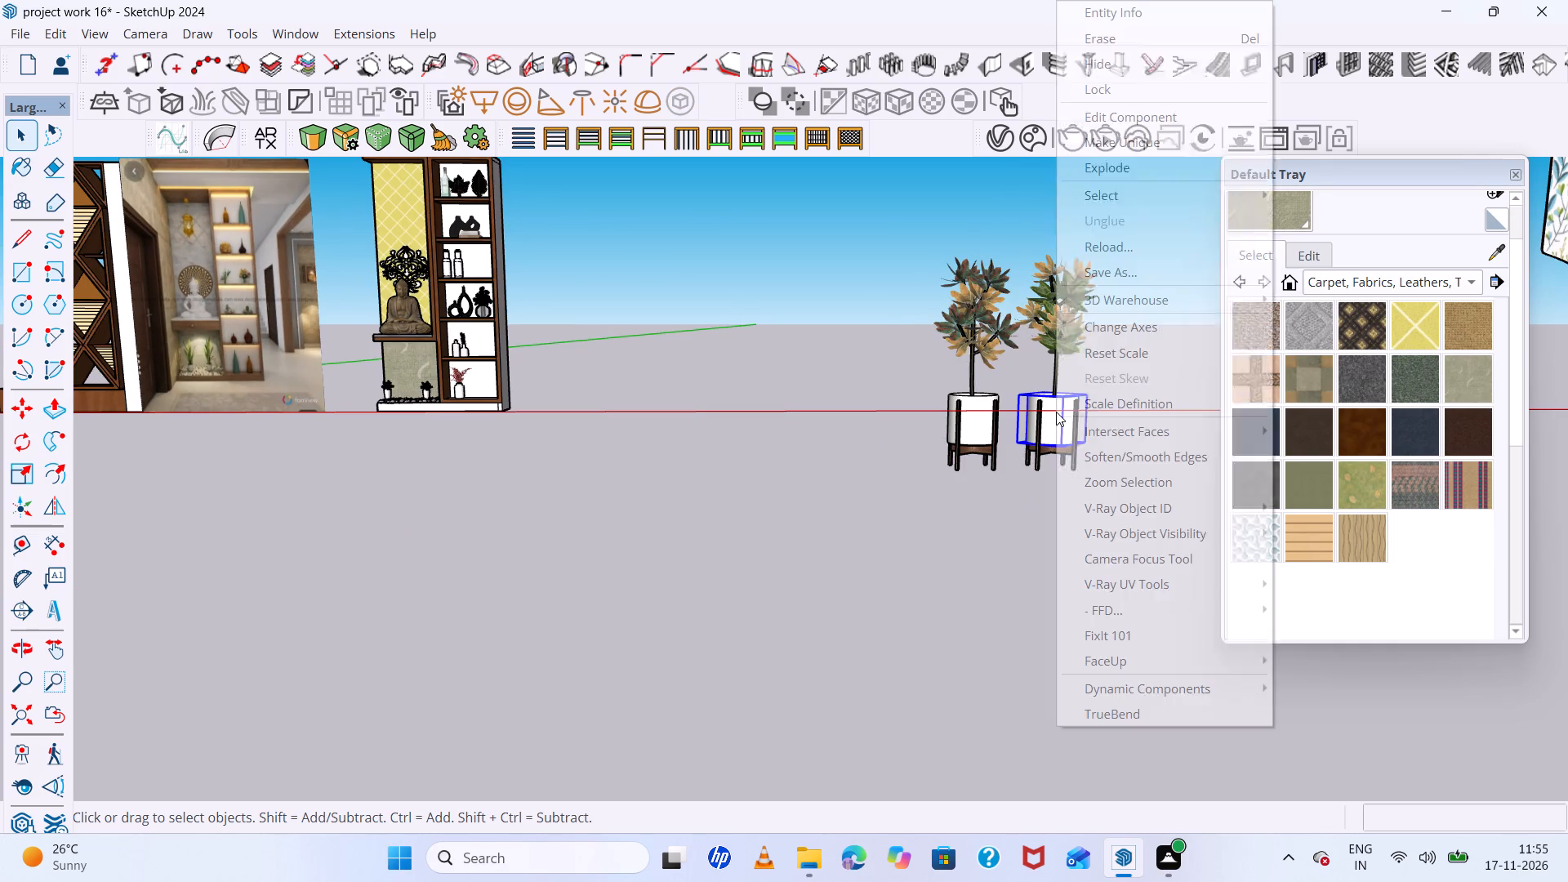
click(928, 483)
Delete the foliage, pot and stand parts of the potted plant farther from the Buddha shelving unit.
scroll(928, 483, down, 5)
middle_drag(928, 483, 968, 500)
scroll(1067, 386, up, 3)
scroll(1043, 398, down, 4)
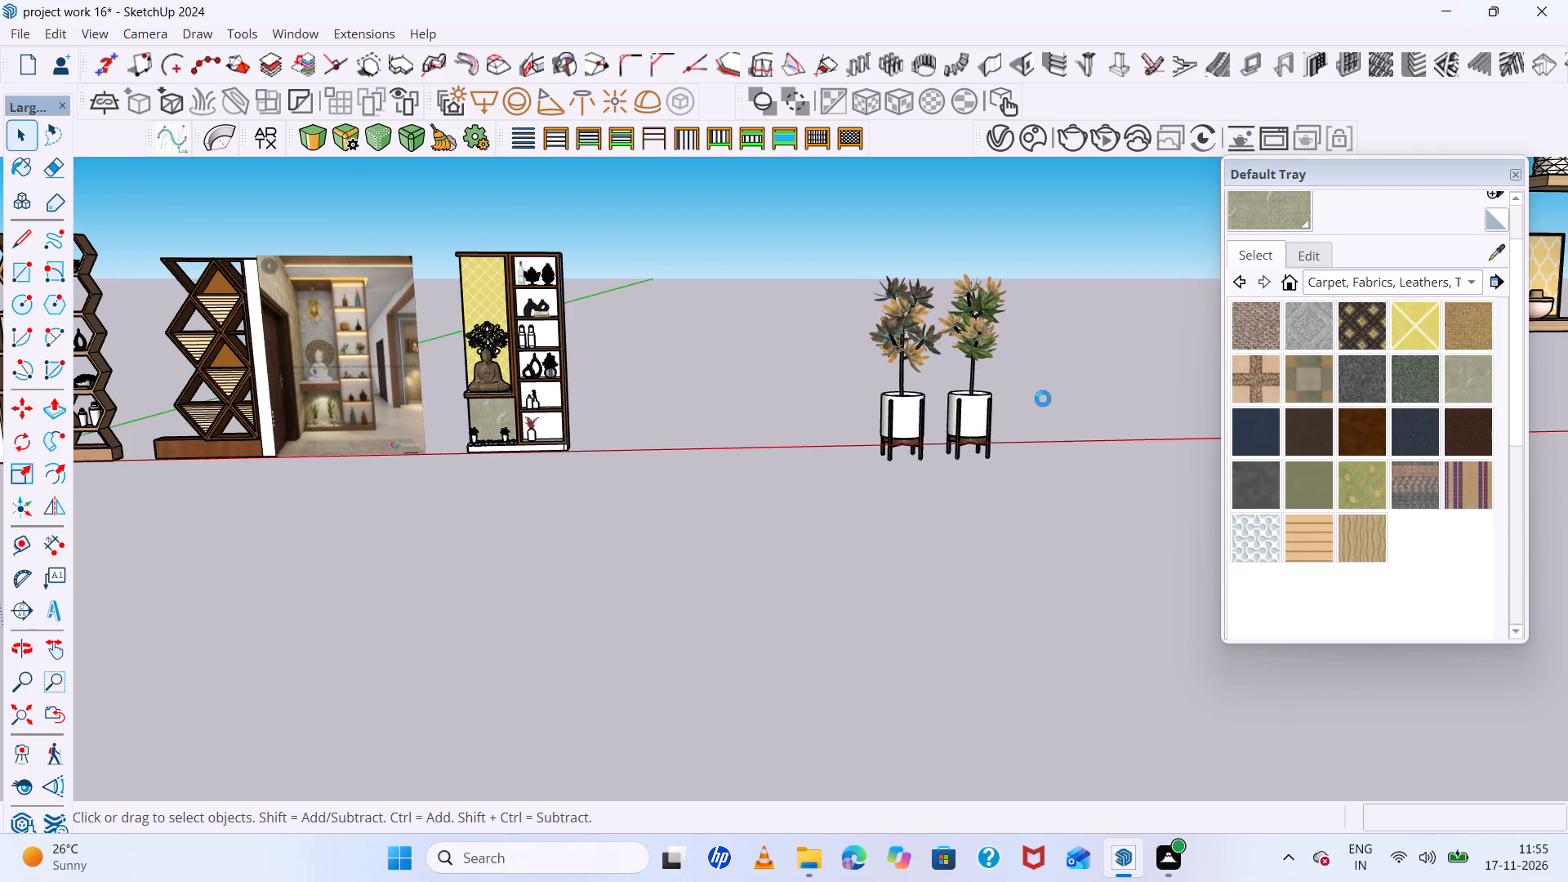
middle_drag(1041, 399, 1040, 381)
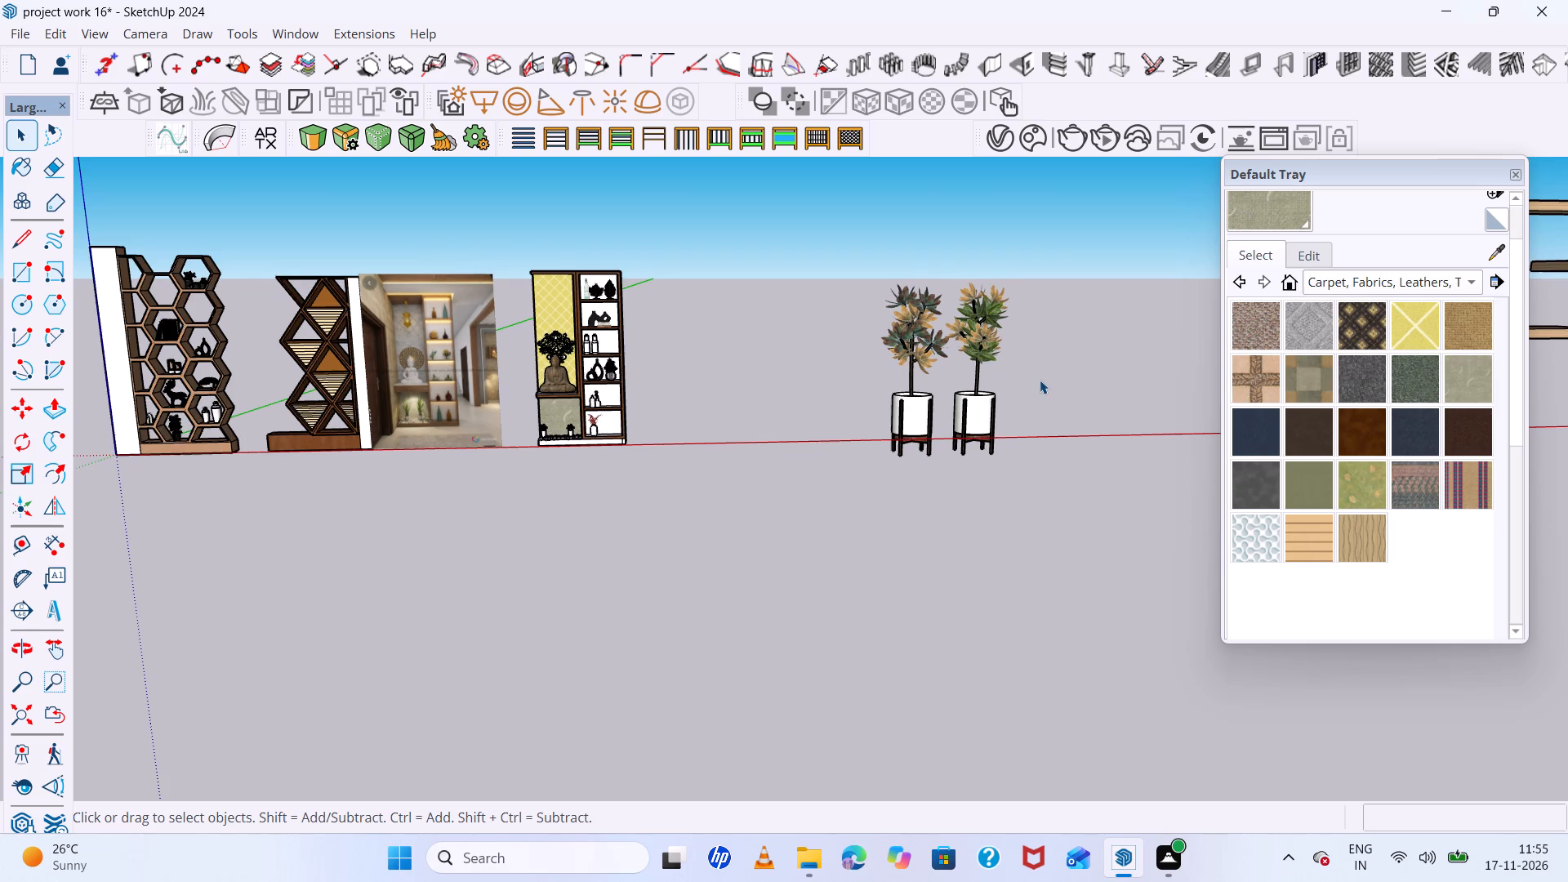
scroll(1040, 380, down, 4)
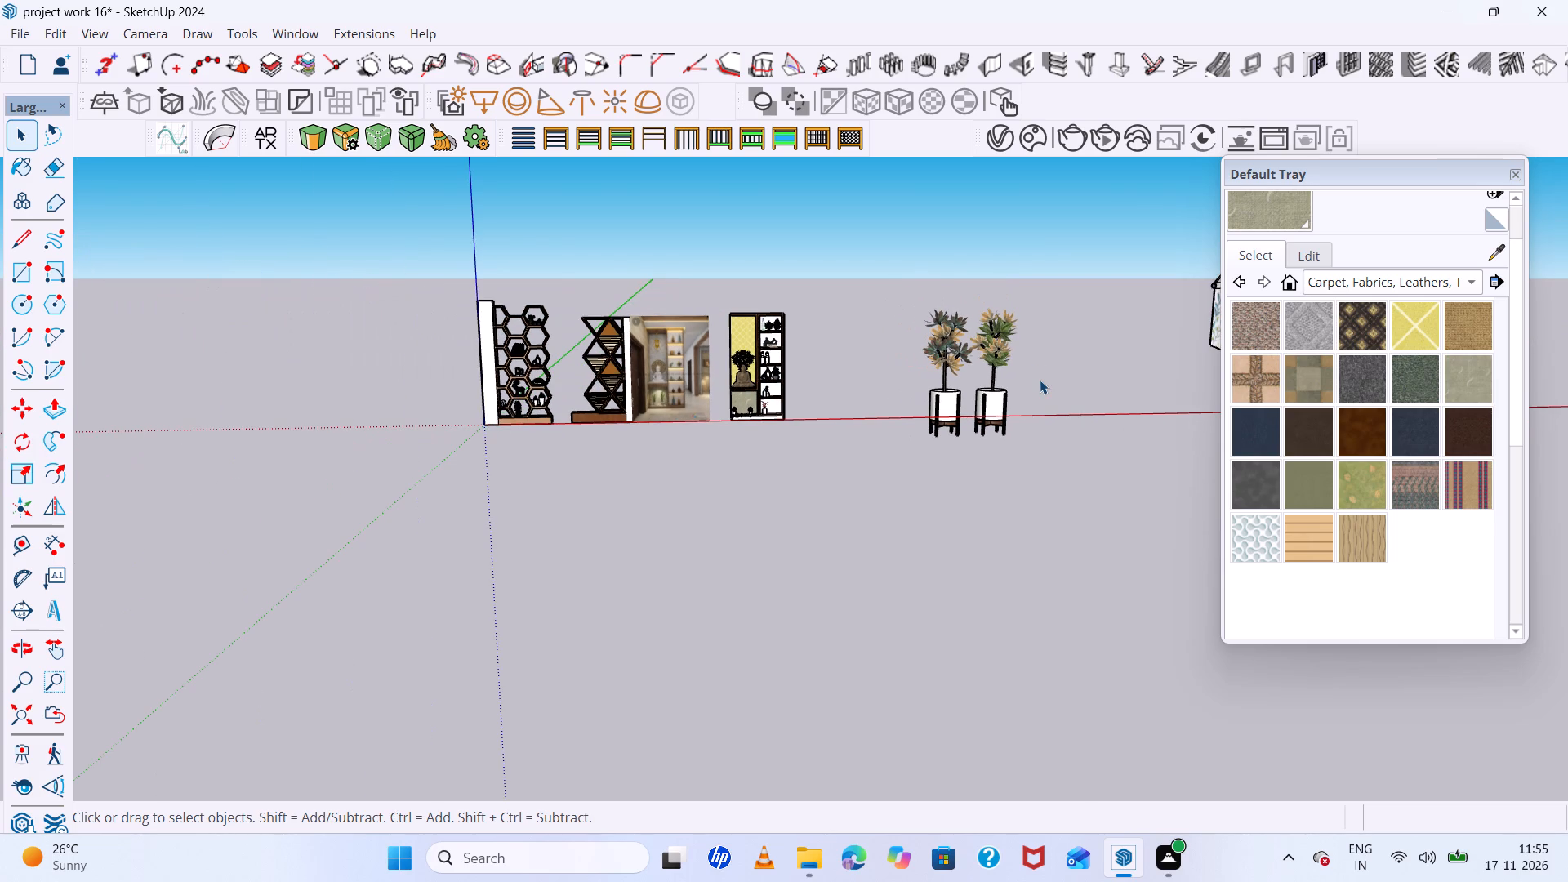
scroll(1058, 290, up, 9)
middle_drag(1044, 308, 1040, 292)
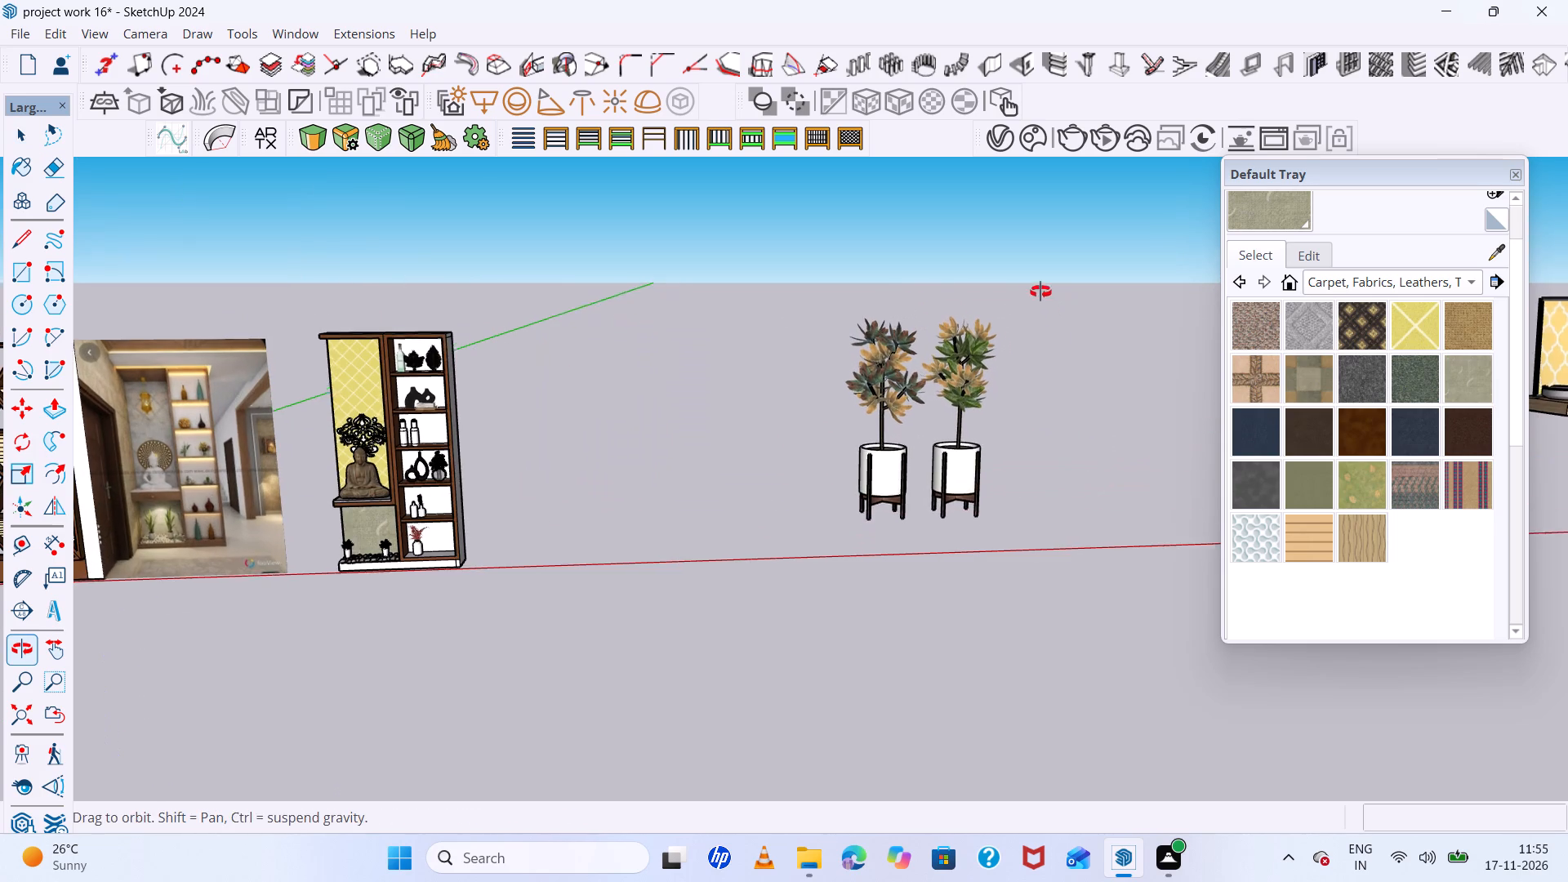
middle_drag(1040, 292, 1038, 280)
scroll(1011, 468, up, 1)
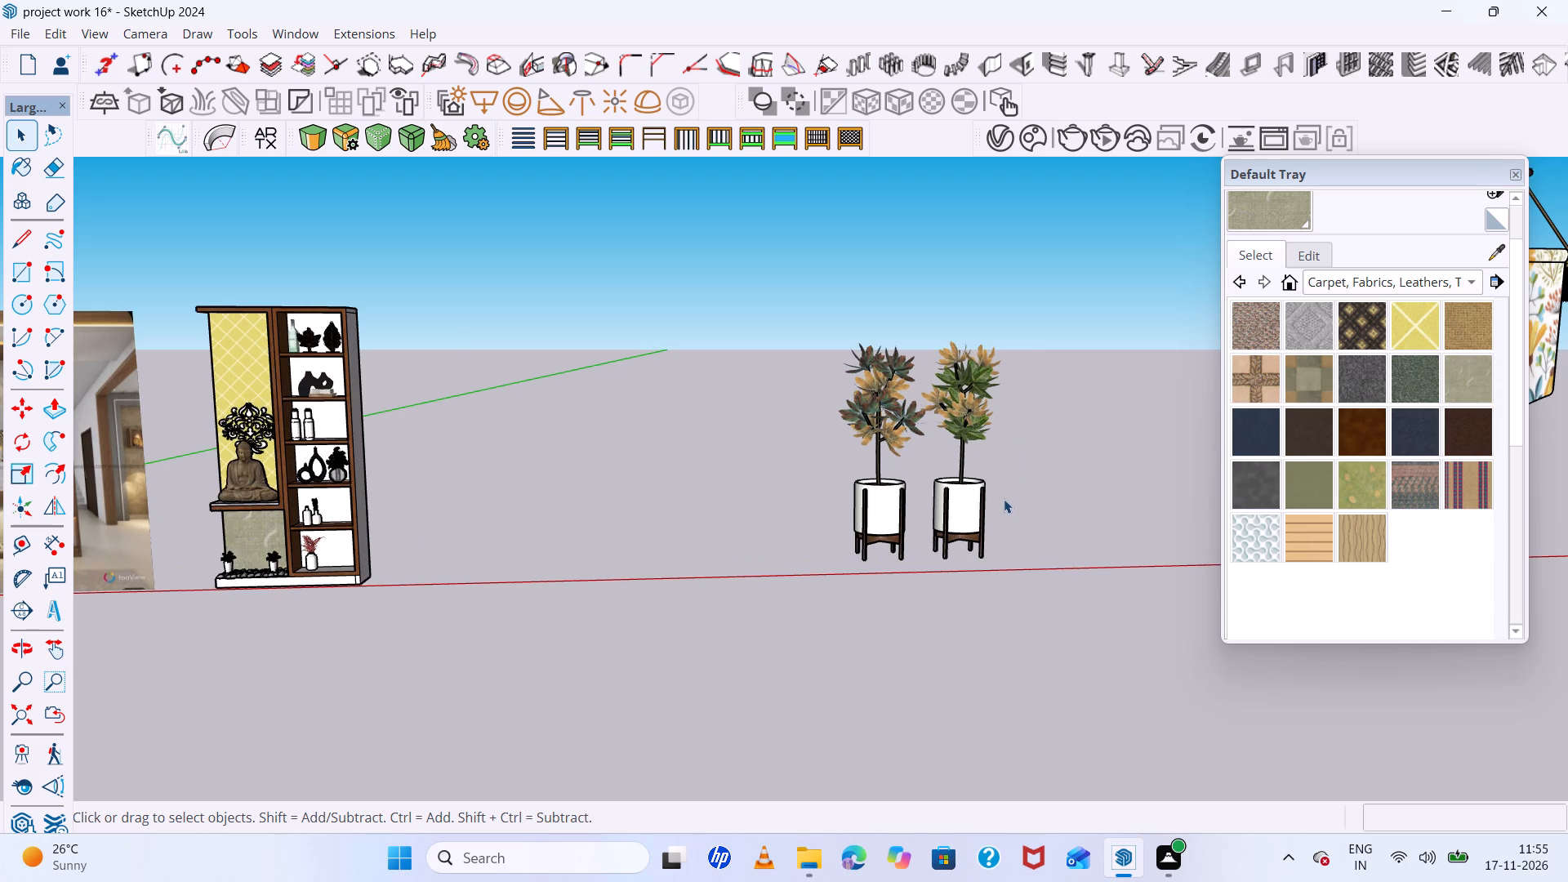
scroll(991, 490, up, 5)
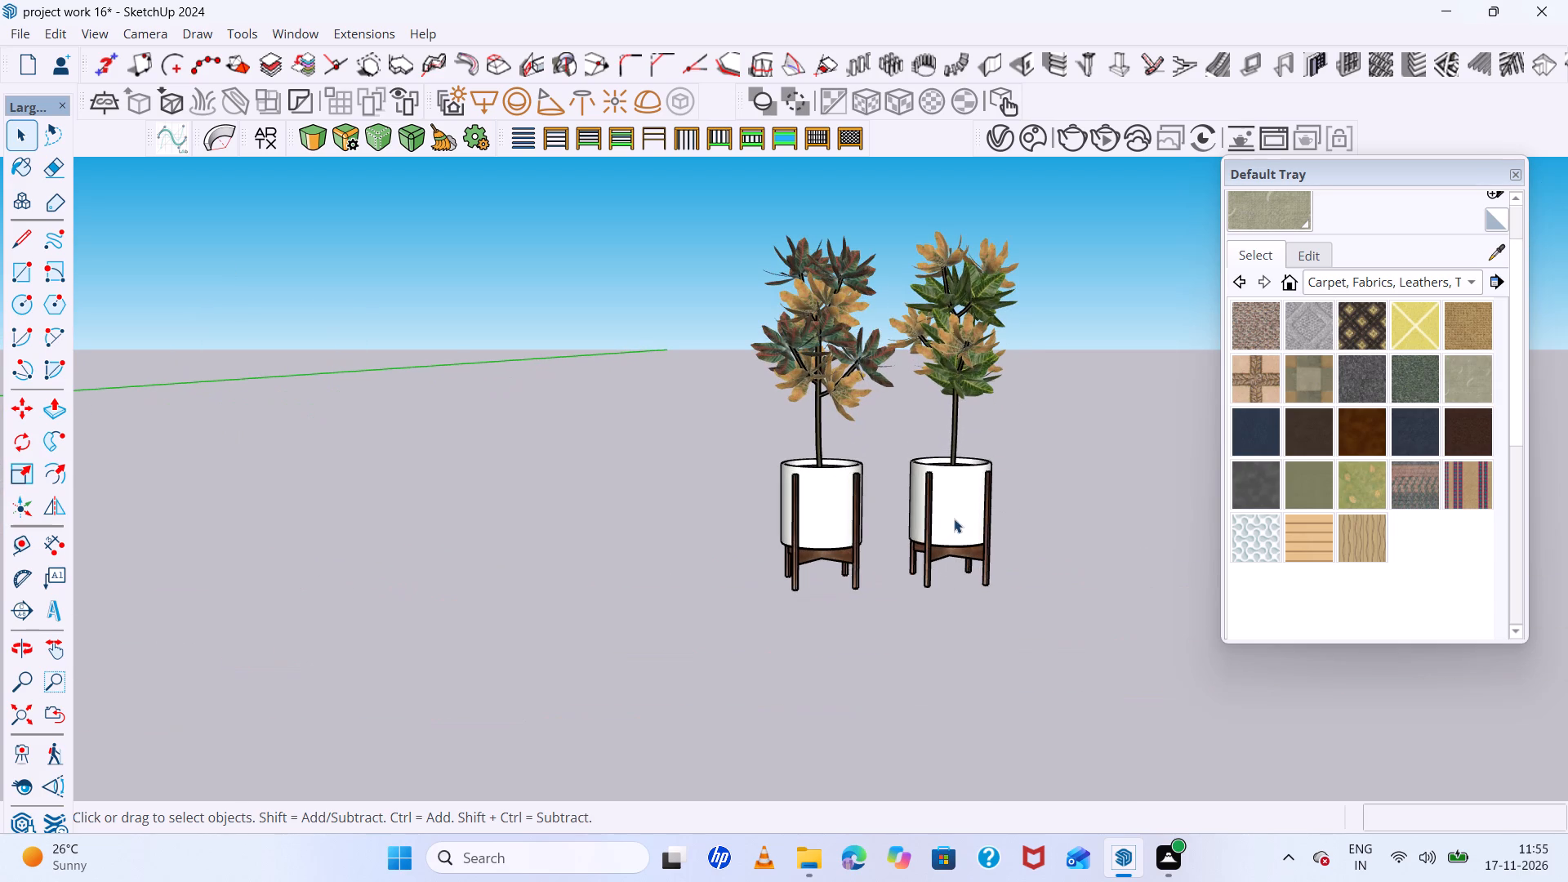
click(954, 515)
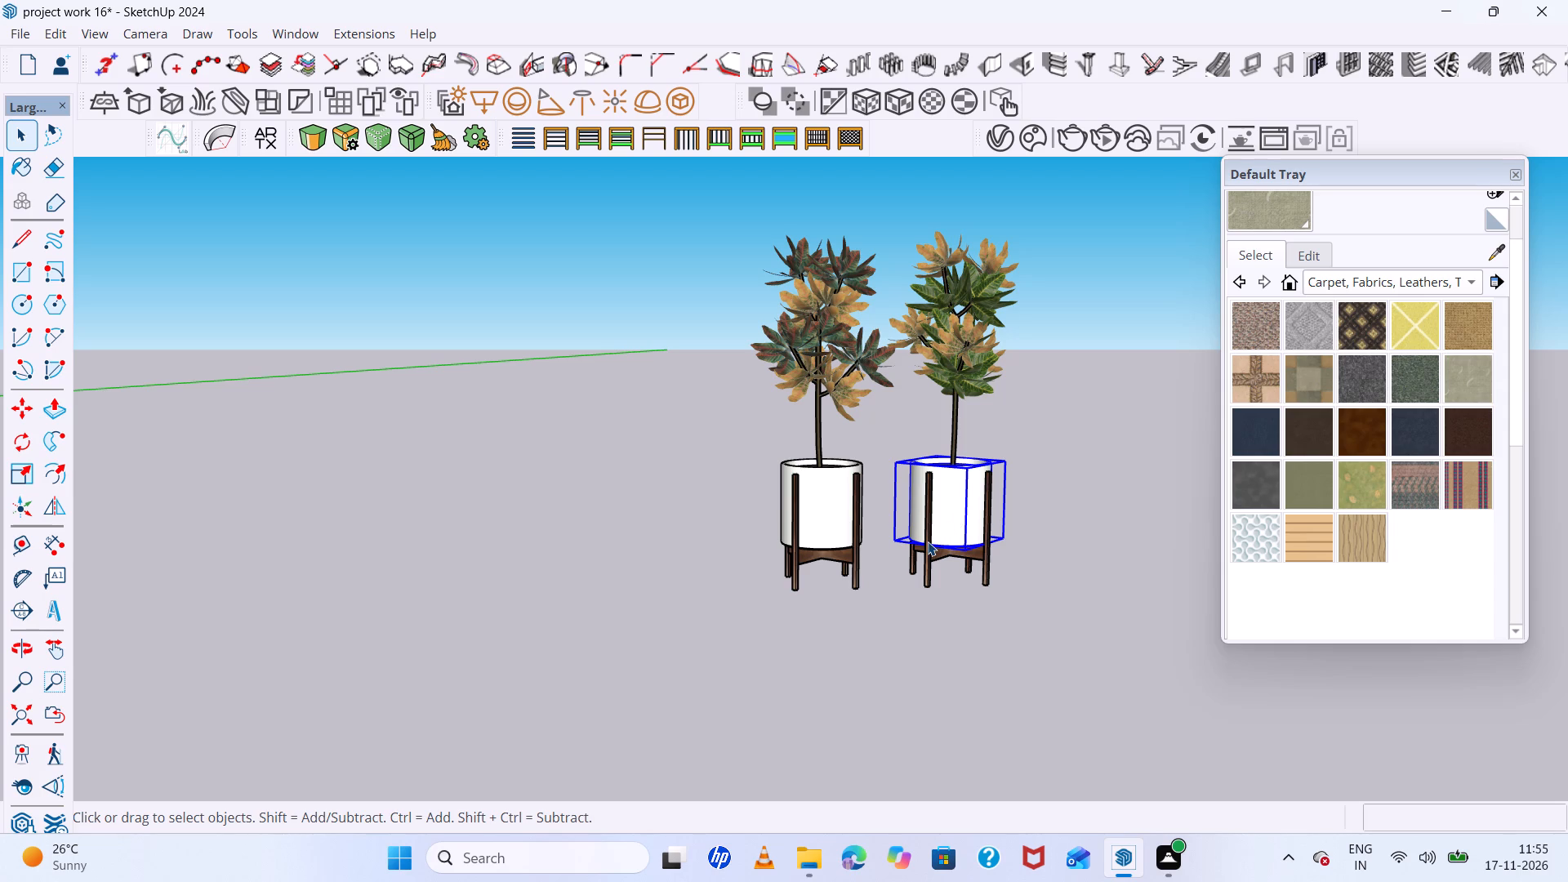
click(928, 541)
click(929, 564)
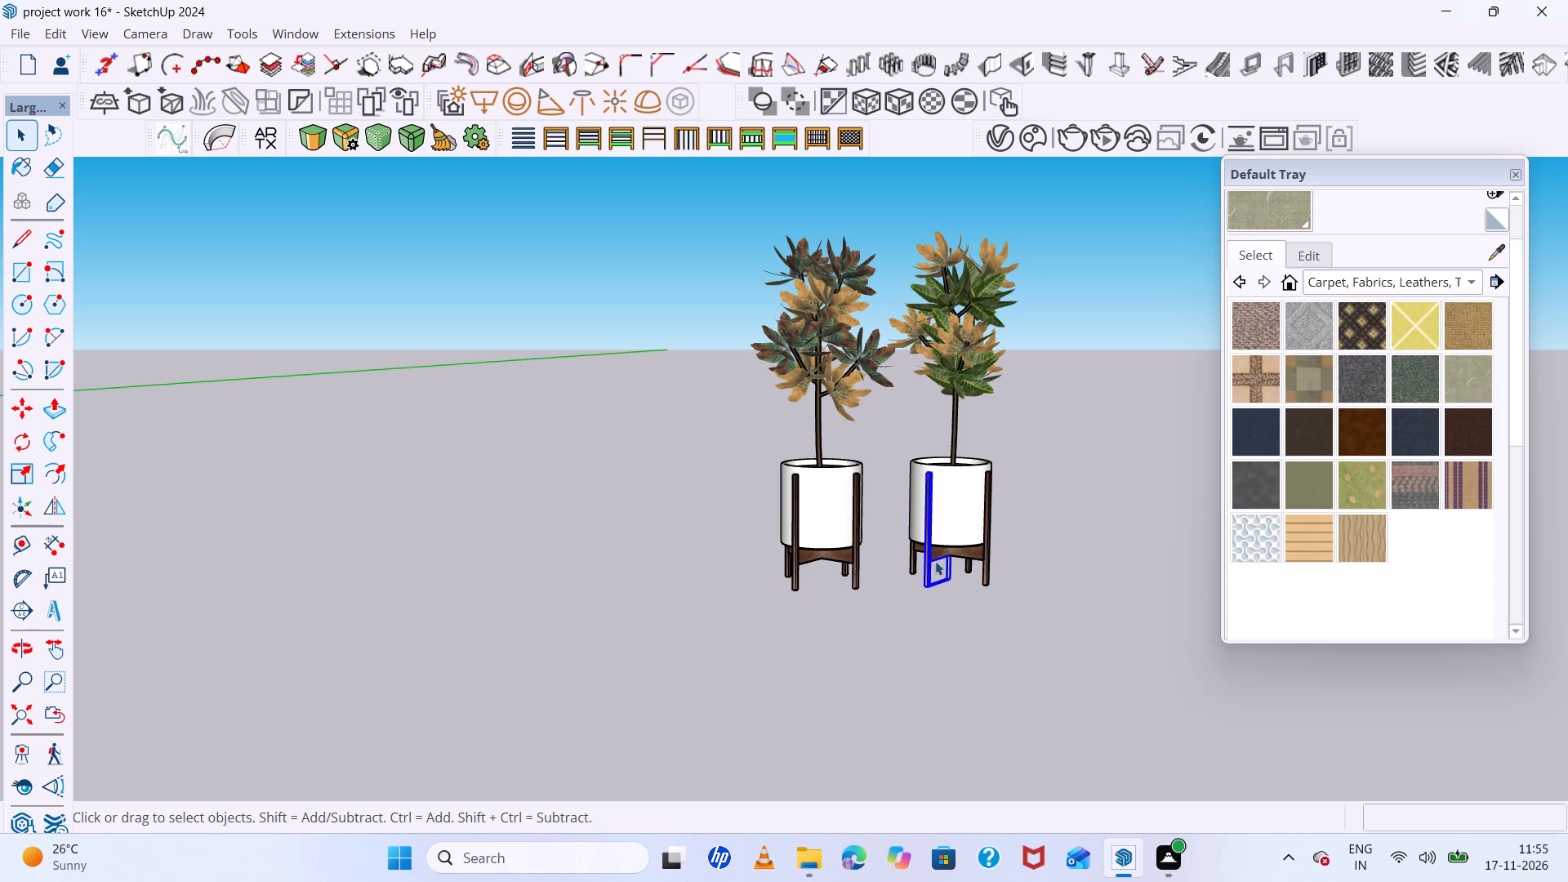
shift+click(991, 551)
drag(1017, 398, 910, 539)
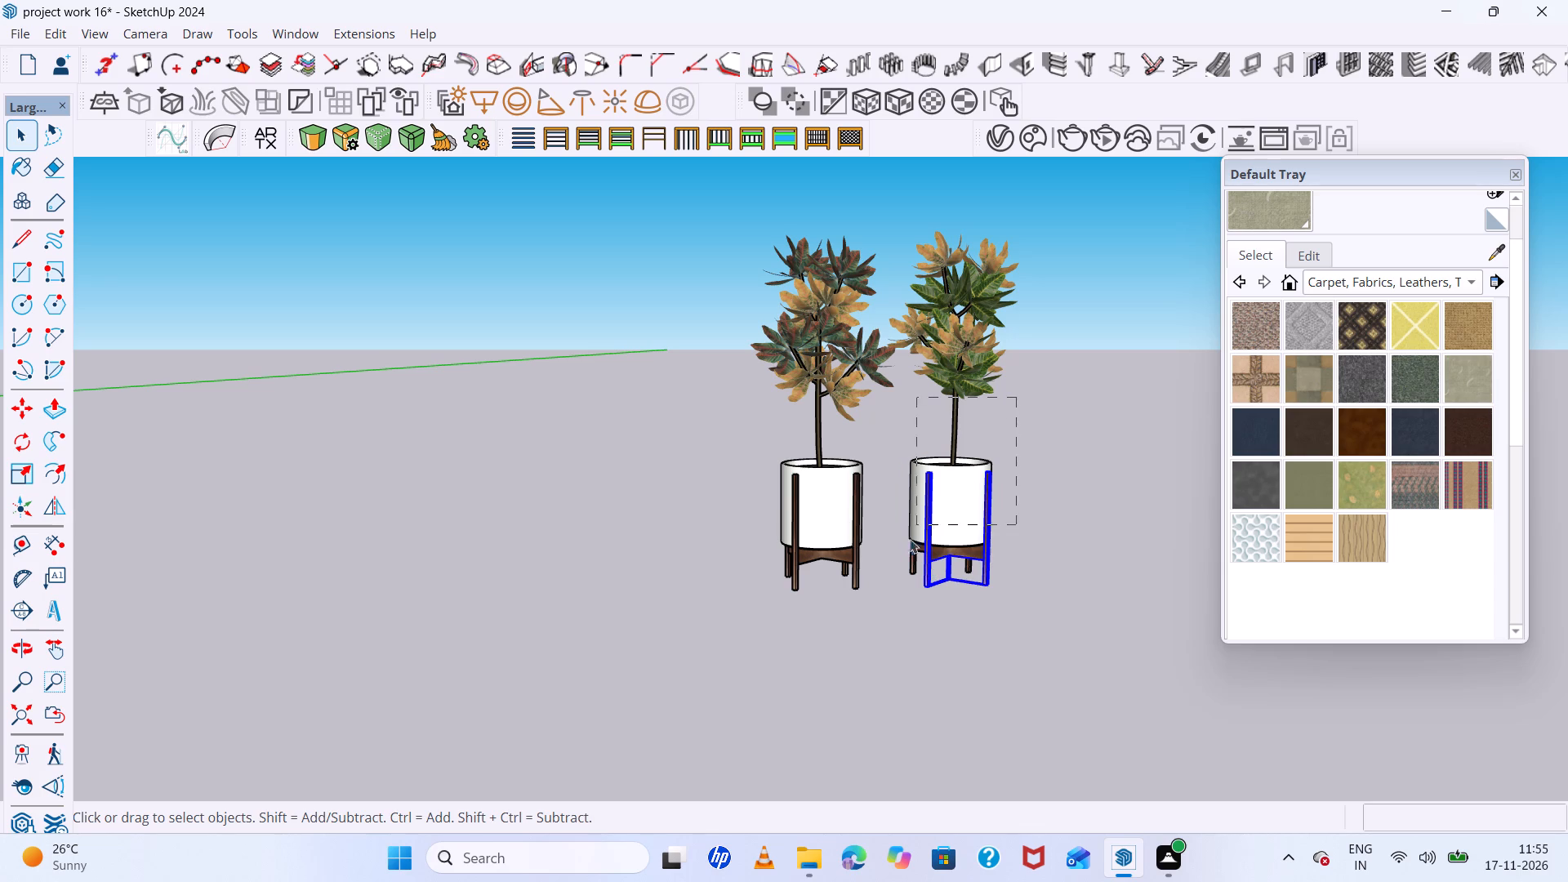
drag(910, 539, 898, 572)
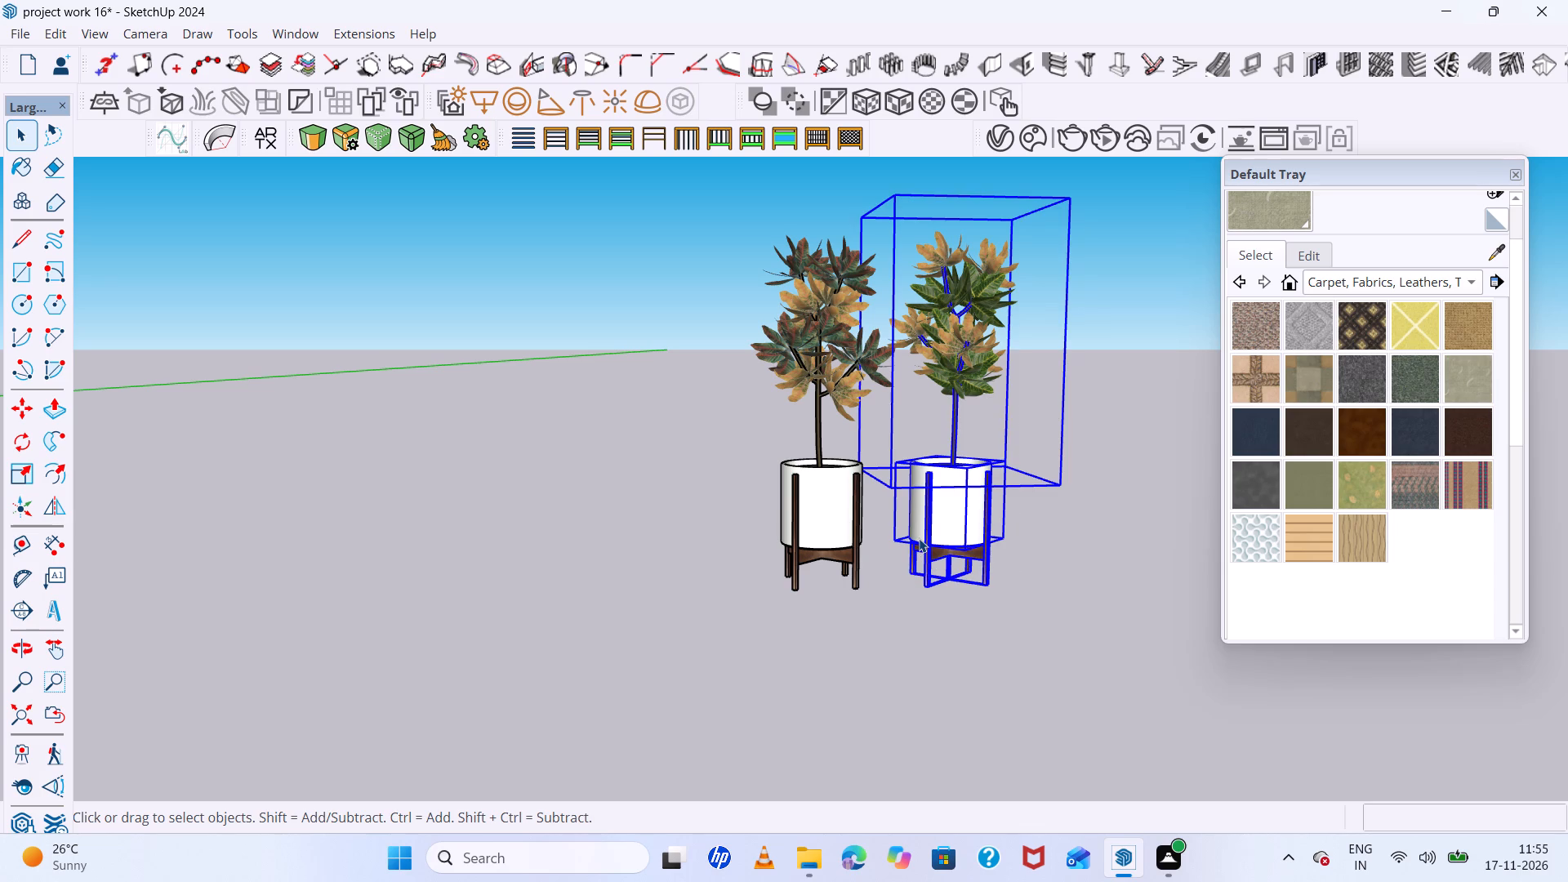
key(Delete)
Group the foliage, pot and stand parts of the remaining potted plant.
scroll(835, 510, up, 7)
scroll(832, 498, down, 9)
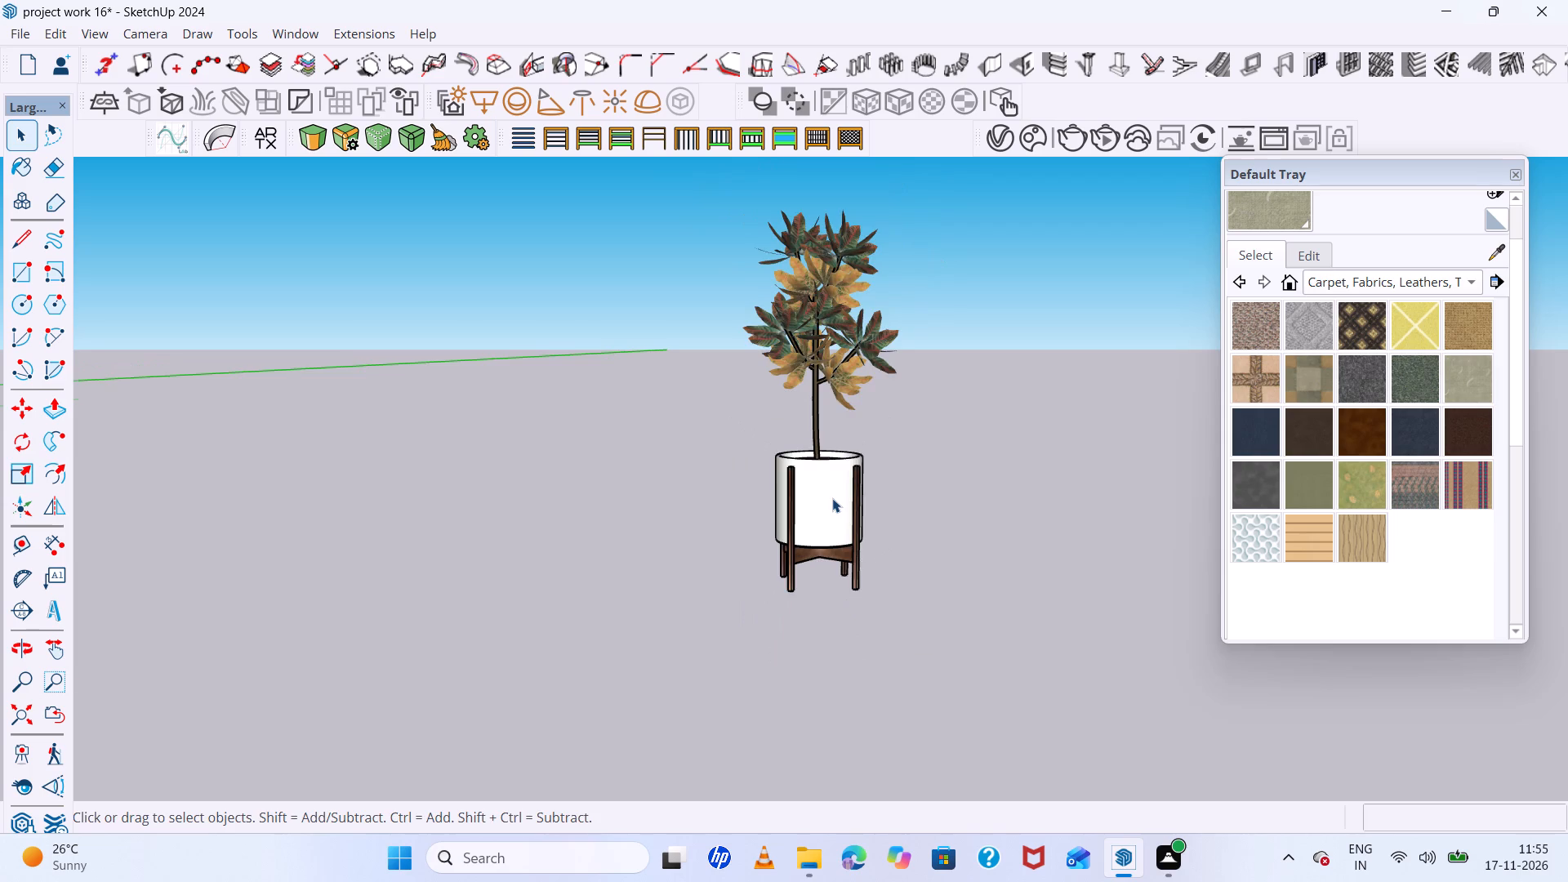
scroll(832, 498, down, 3)
middle_drag(832, 498, 827, 536)
click(826, 501)
click(839, 465)
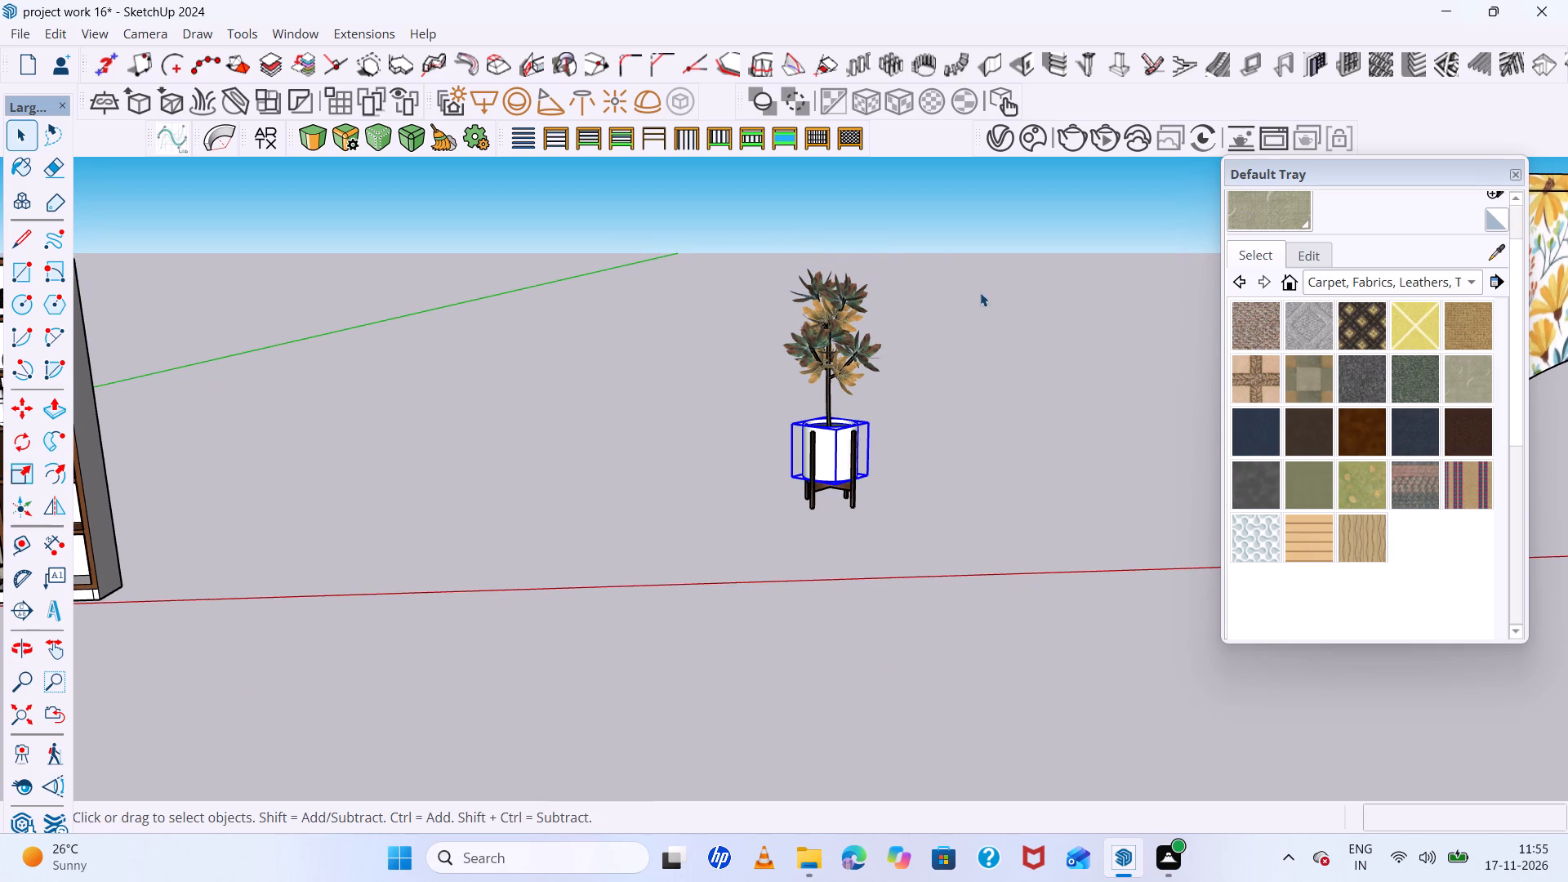
drag(961, 257, 739, 517)
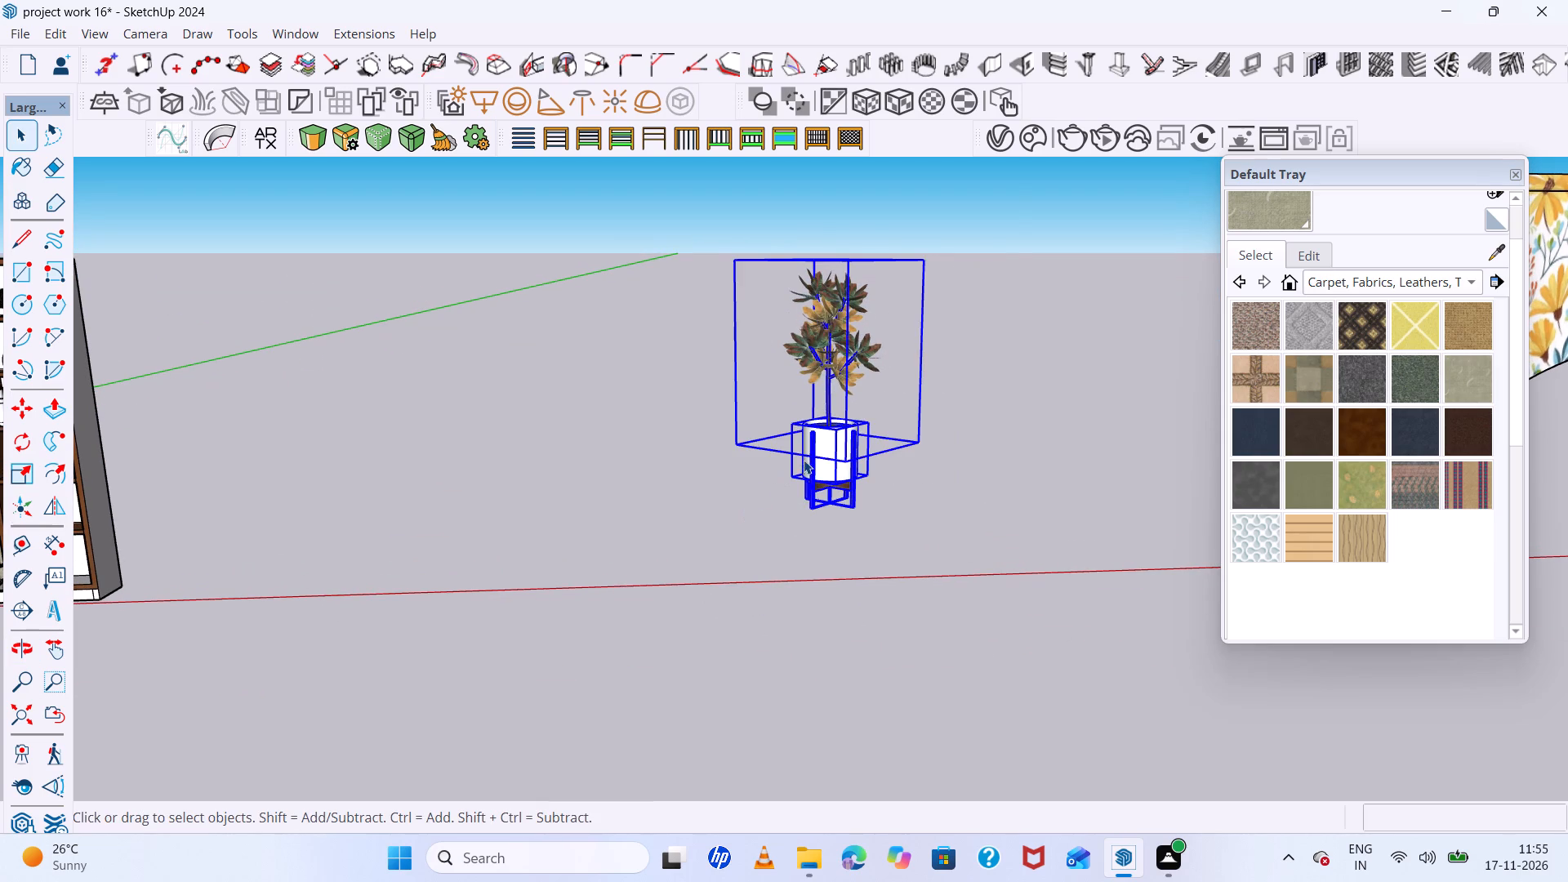
right_click(805, 460)
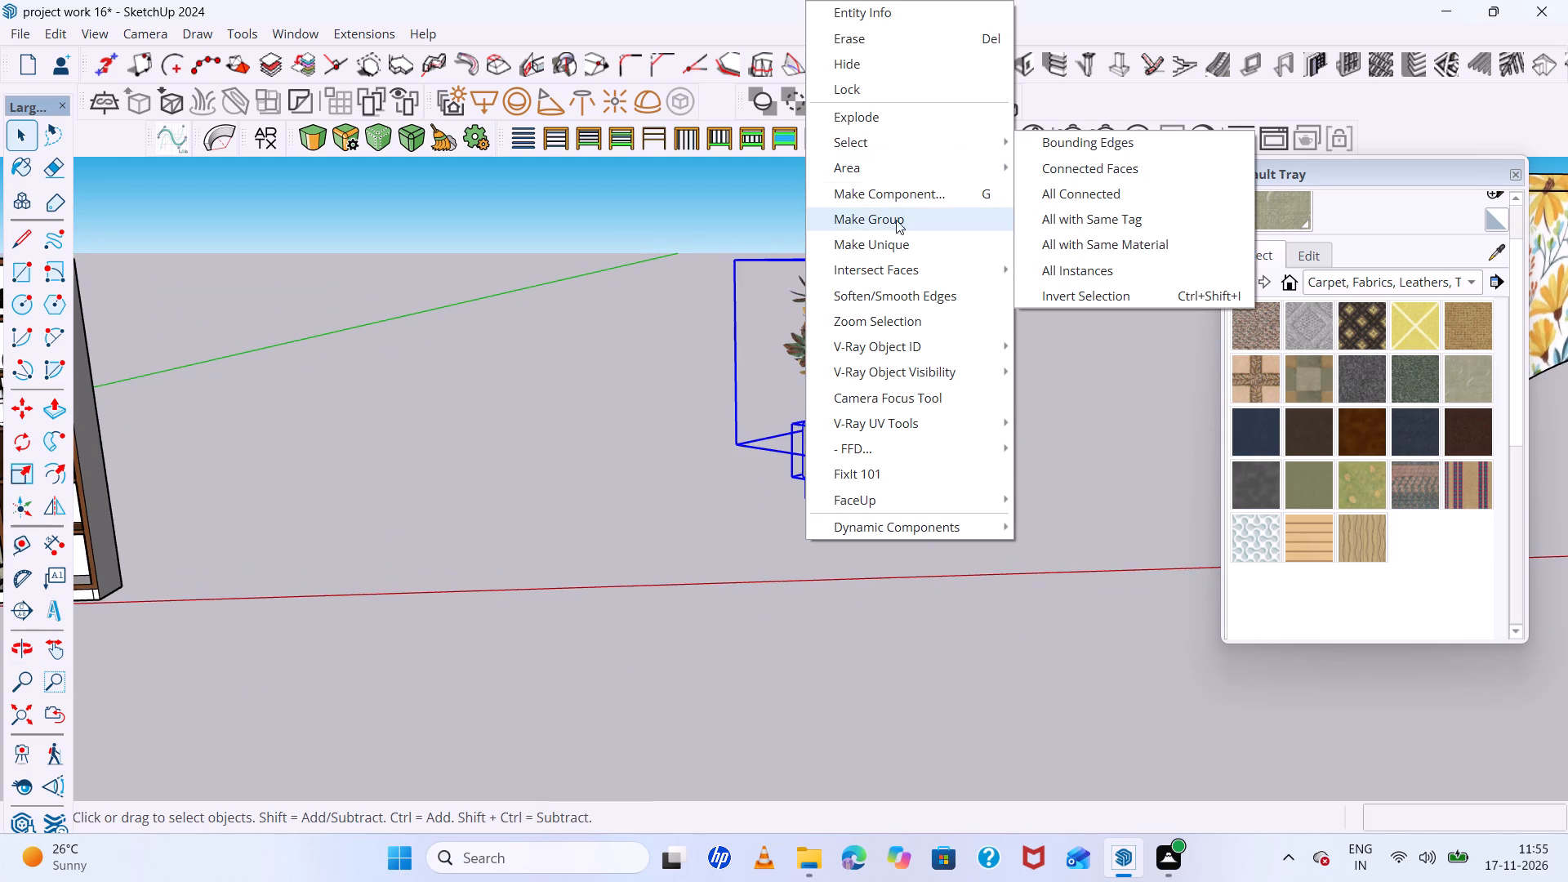
click(896, 217)
Scale the grouped potted plant down uniformly from an upper corner of its bounding box.
scroll(866, 425, down, 5)
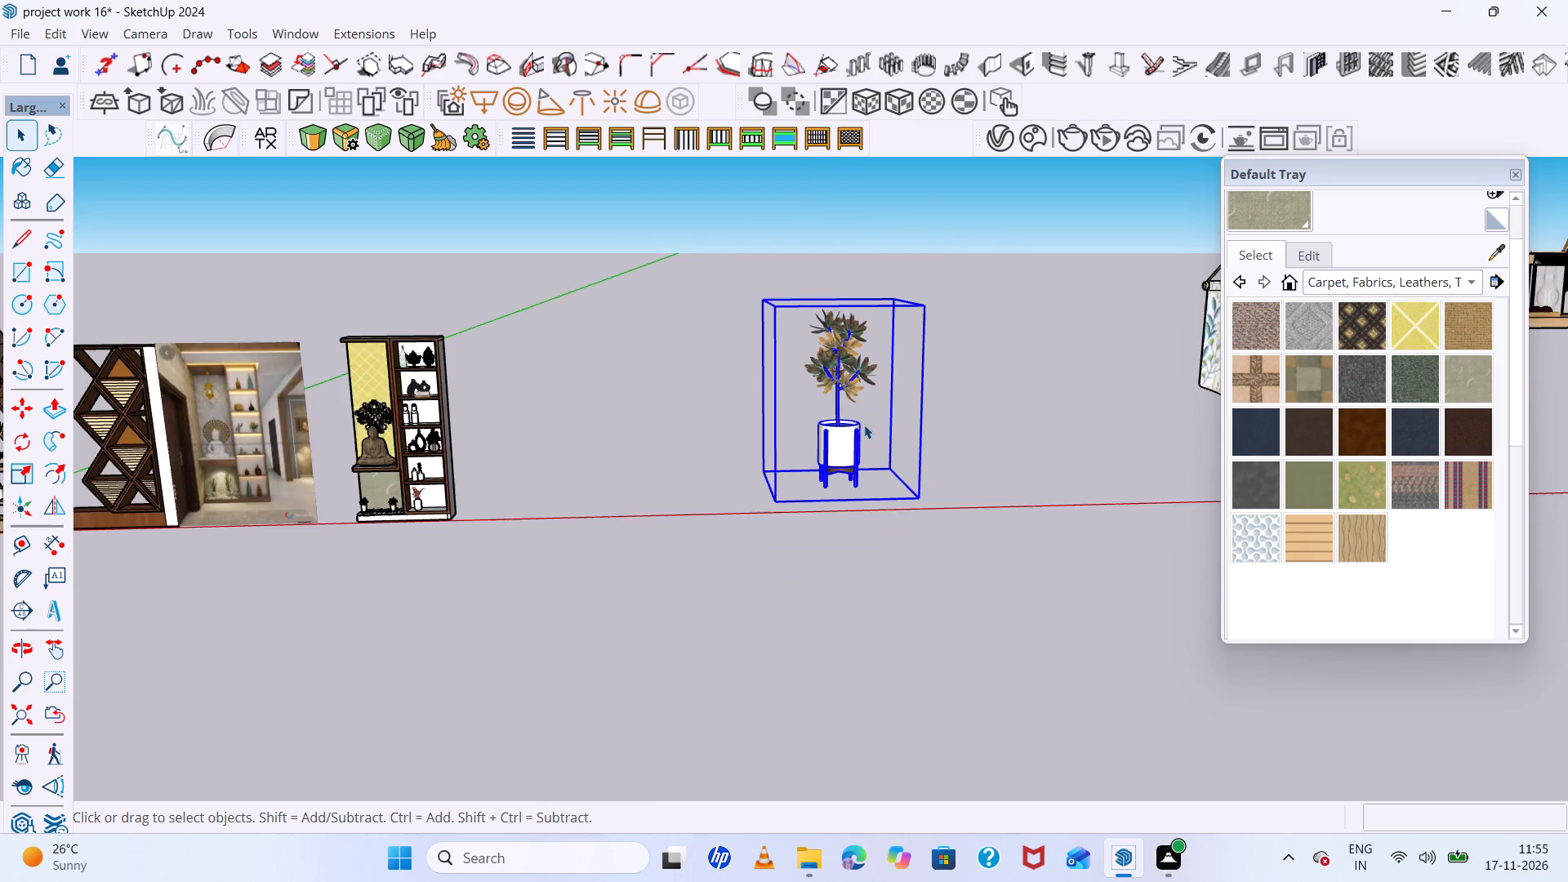
scroll(864, 425, down, 4)
middle_drag(864, 425, 862, 408)
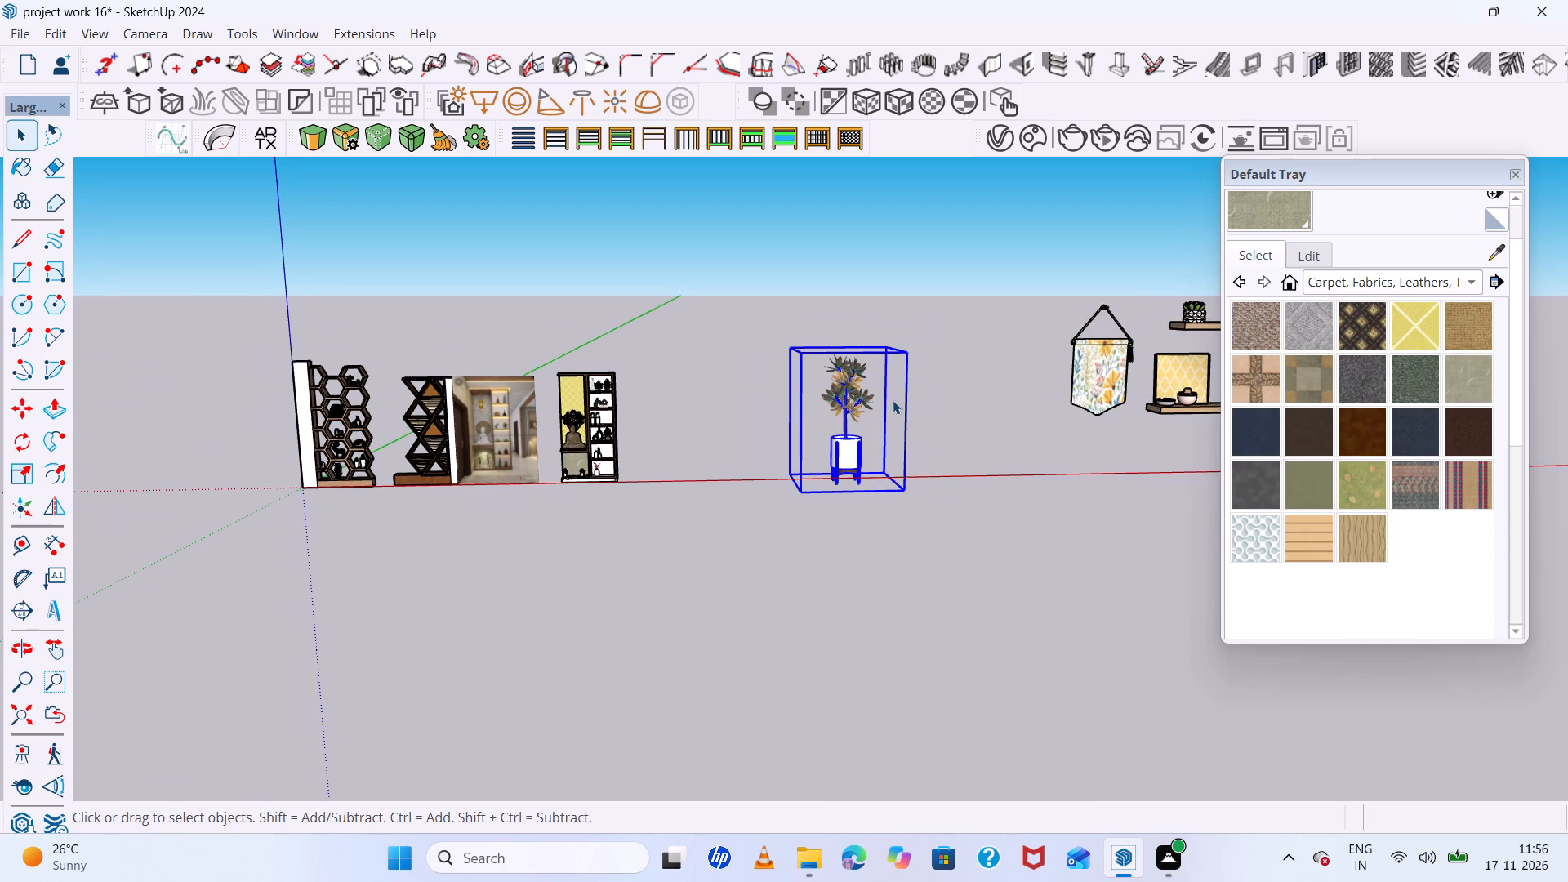
scroll(893, 400, up, 4)
scroll(893, 400, down, 3)
middle_drag(893, 400, 893, 390)
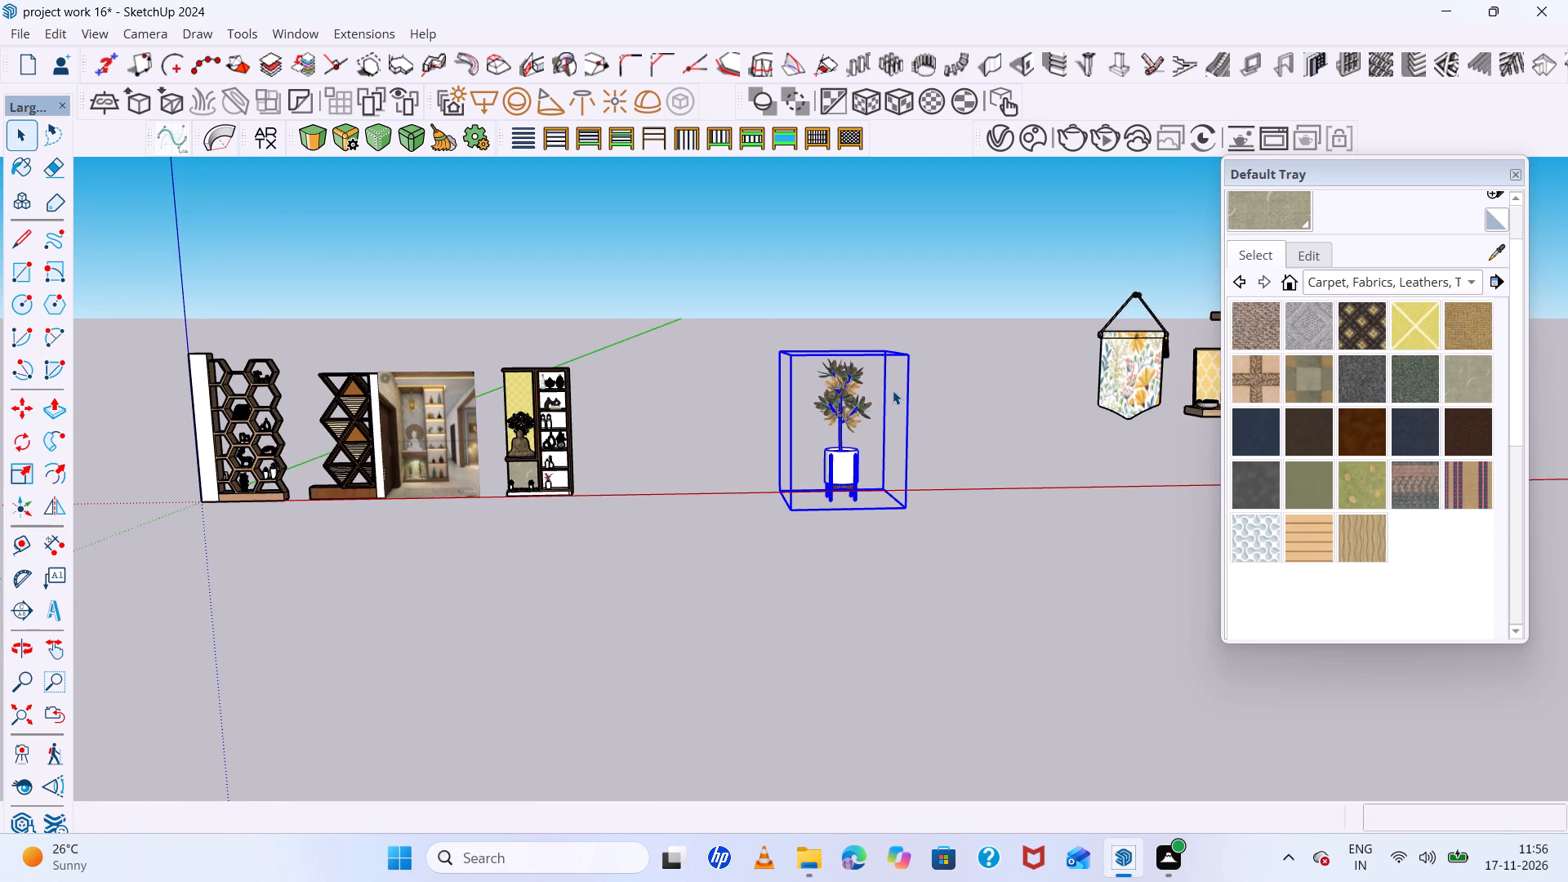
scroll(893, 390, up, 3)
scroll(893, 390, down, 4)
middle_drag(893, 390, 889, 356)
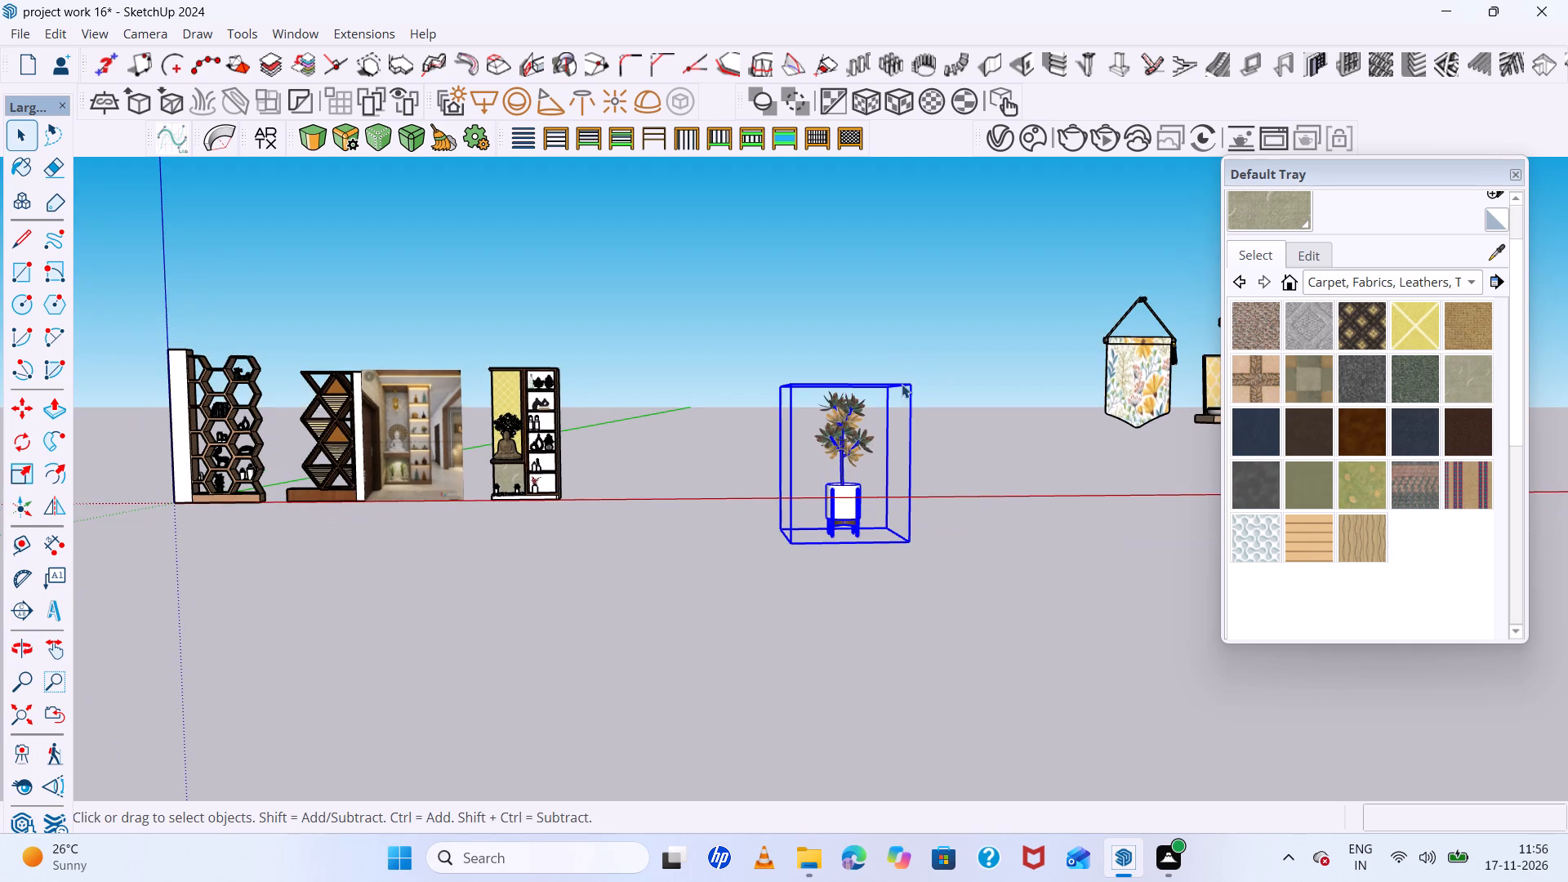
scroll(907, 397, up, 5)
middle_drag(907, 397, 903, 369)
scroll(892, 450, up, 5)
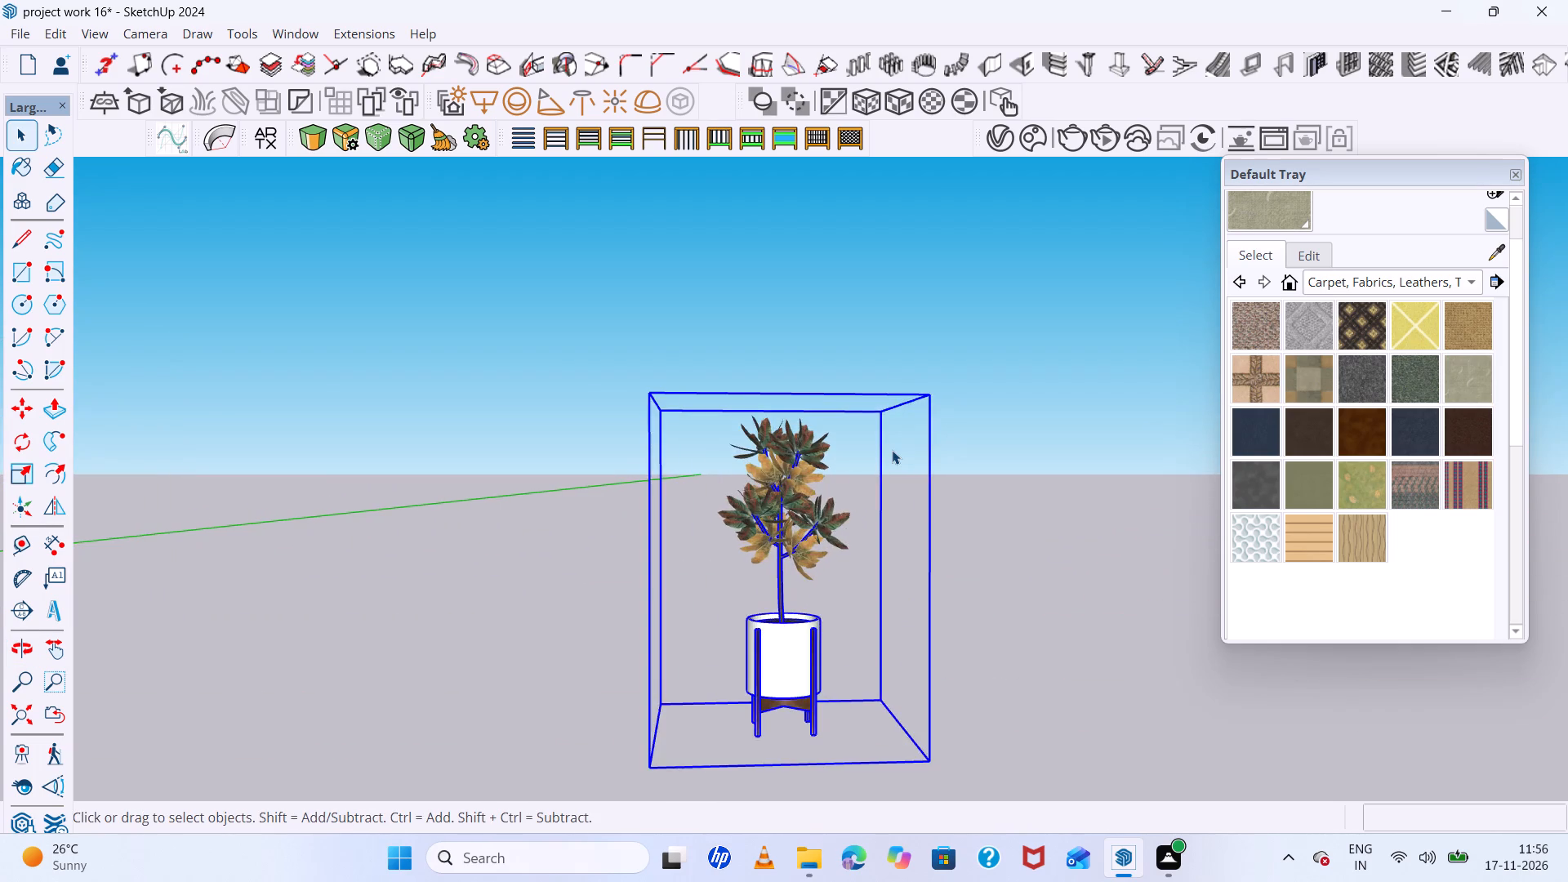
scroll(892, 450, down, 5)
middle_drag(892, 450, 871, 448)
key(s)
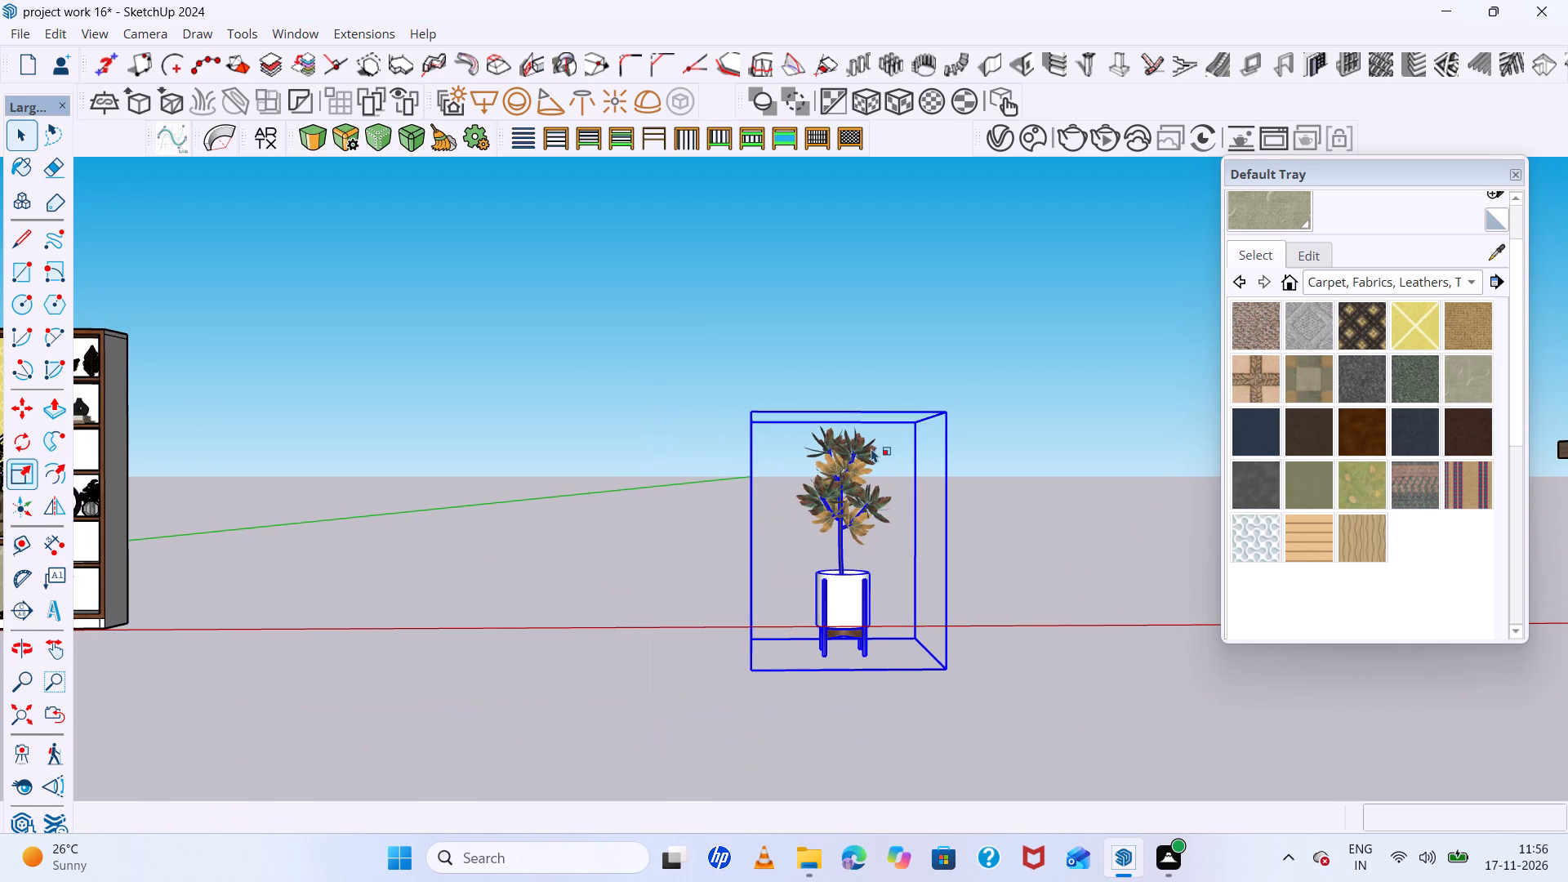
scroll(889, 386, up, 1)
click(915, 420)
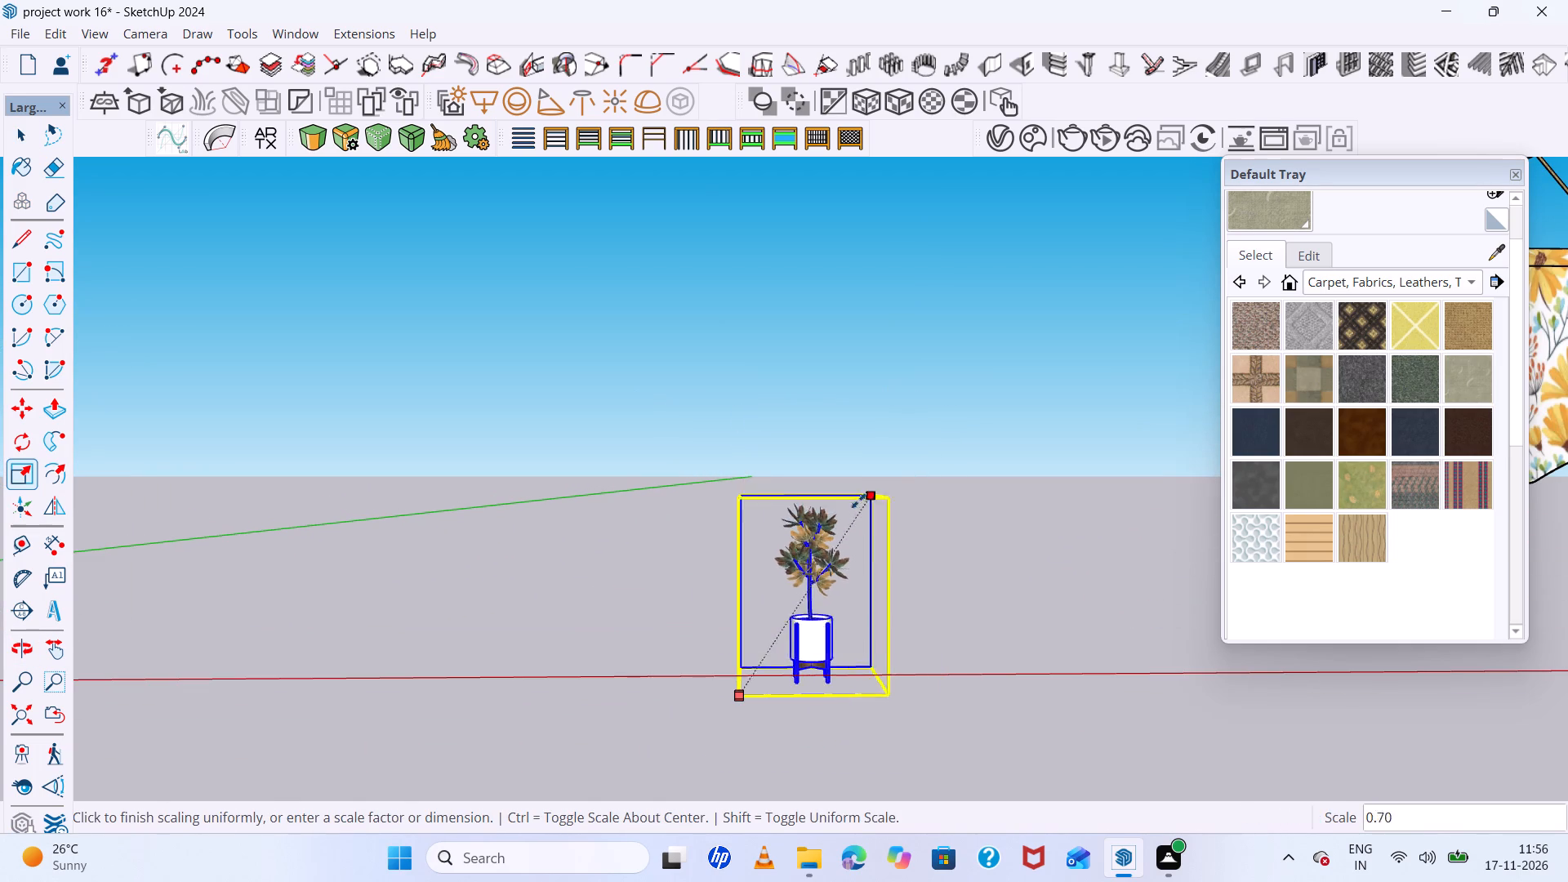
click(831, 550)
scroll(820, 513, down, 5)
middle_drag(820, 513, 803, 515)
key(space)
Scale the potted plant group down uniformly again by a factor of about 0.47.
scroll(856, 577, up, 9)
scroll(835, 523, down, 6)
middle_drag(835, 523, 875, 545)
scroll(866, 510, down, 6)
scroll(858, 568, up, 11)
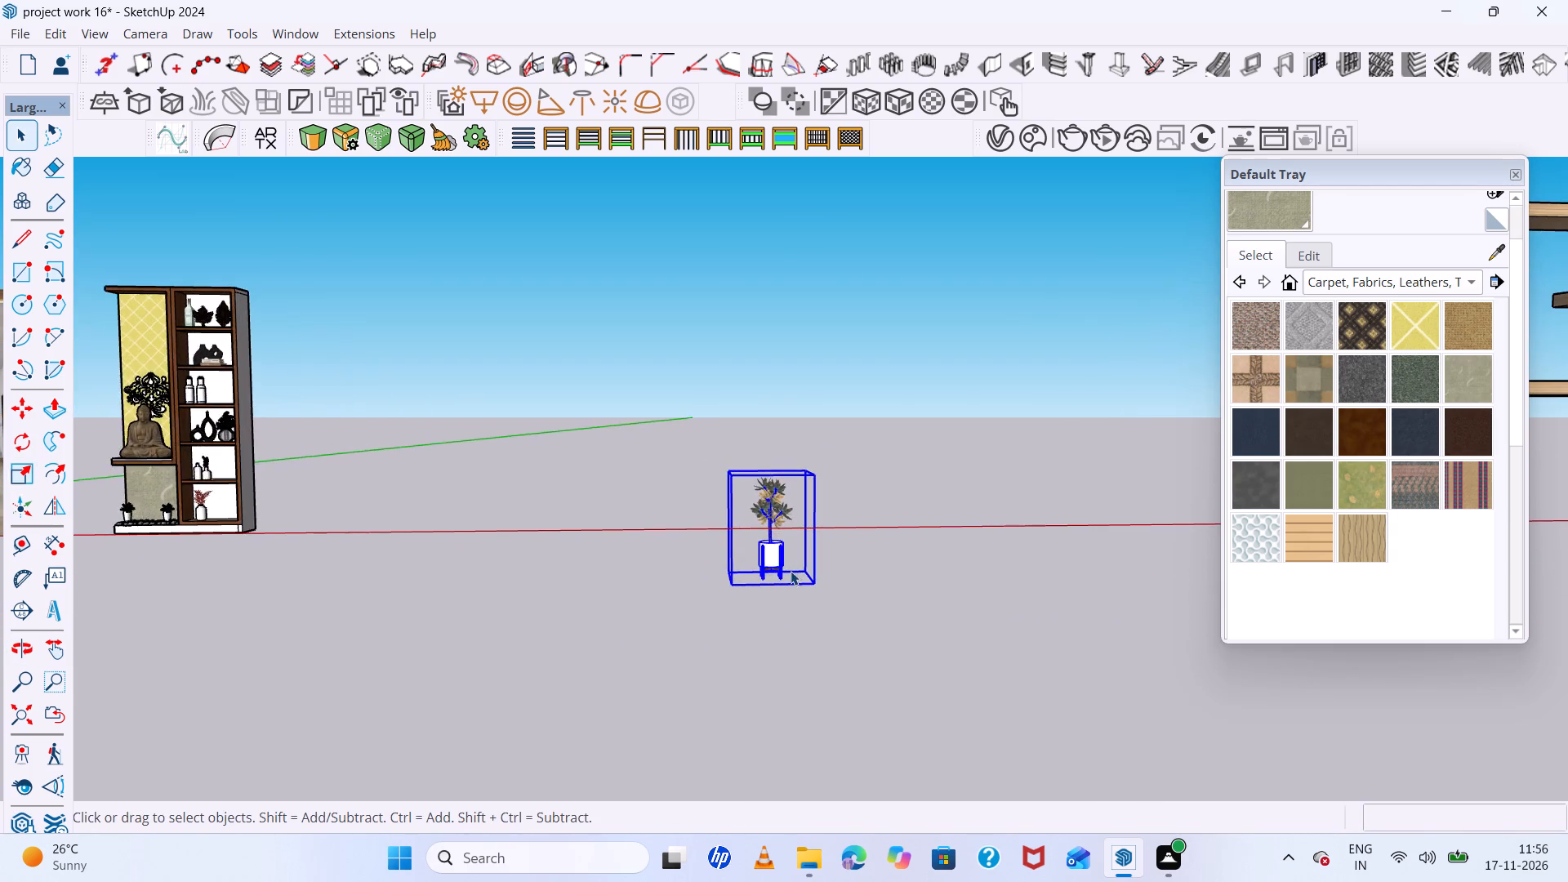
middle_drag(791, 571, 893, 581)
scroll(889, 568, up, 1)
scroll(835, 485, down, 11)
scroll(803, 556, up, 5)
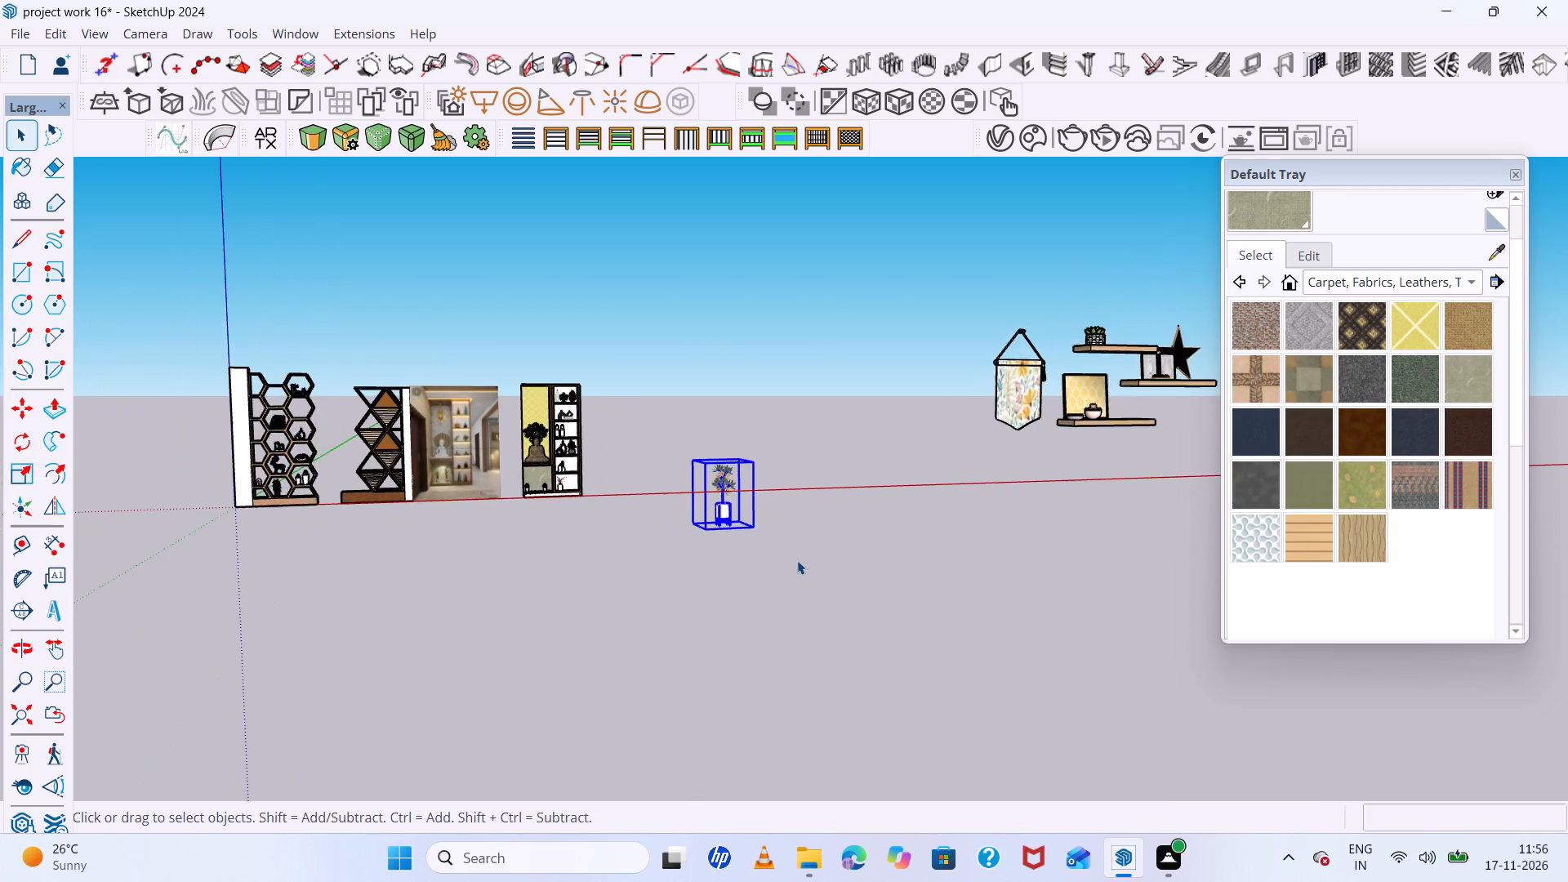
scroll(764, 533, up, 12)
scroll(744, 483, down, 3)
middle_drag(742, 483, 688, 596)
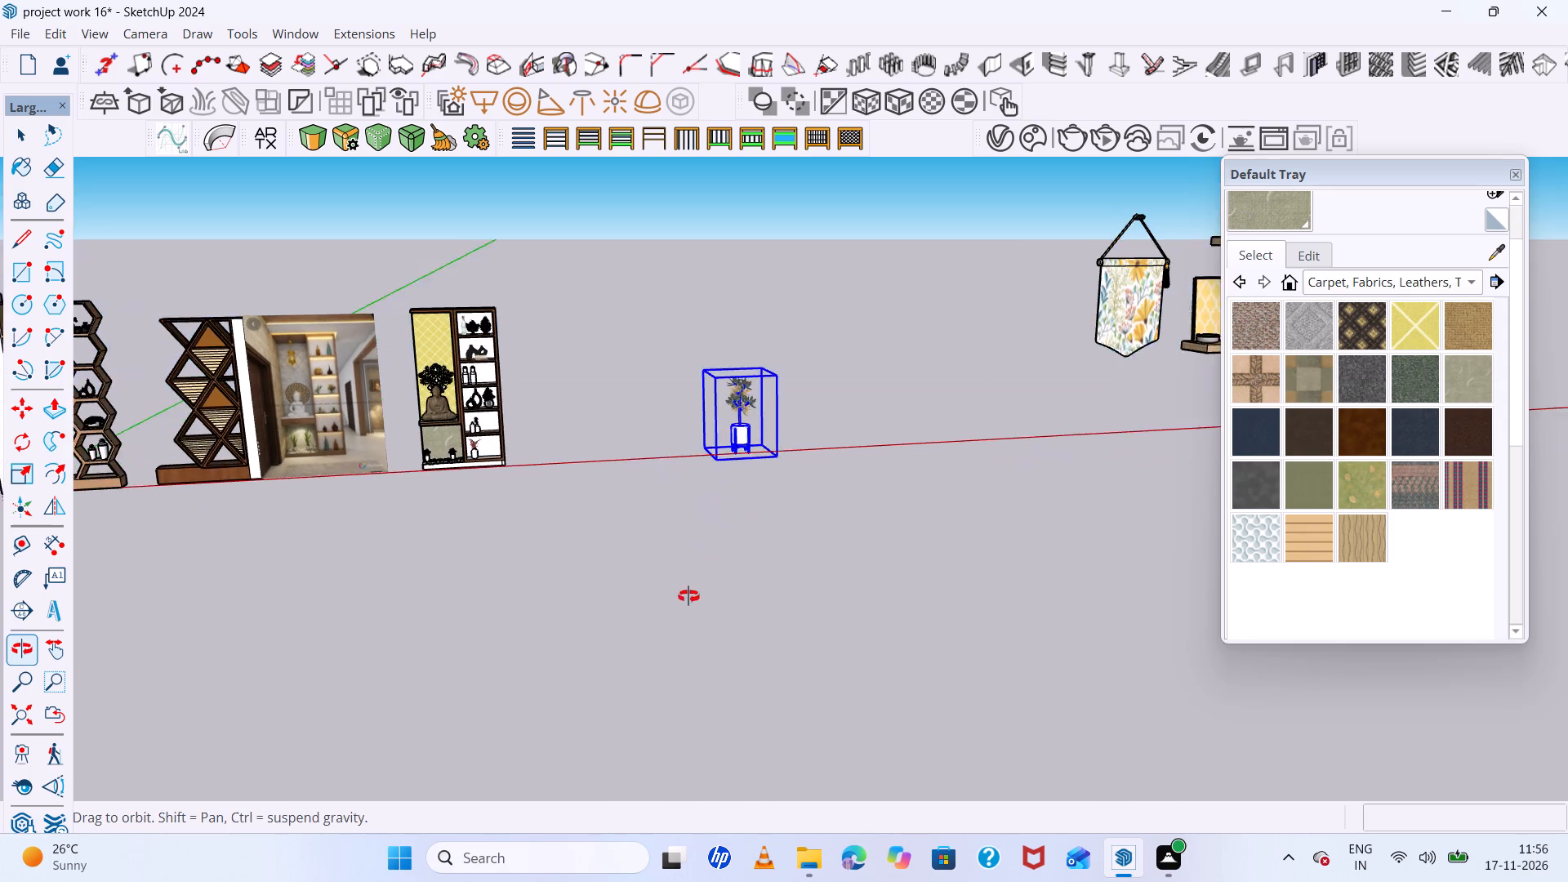
middle_drag(688, 596, 686, 601)
key(s)
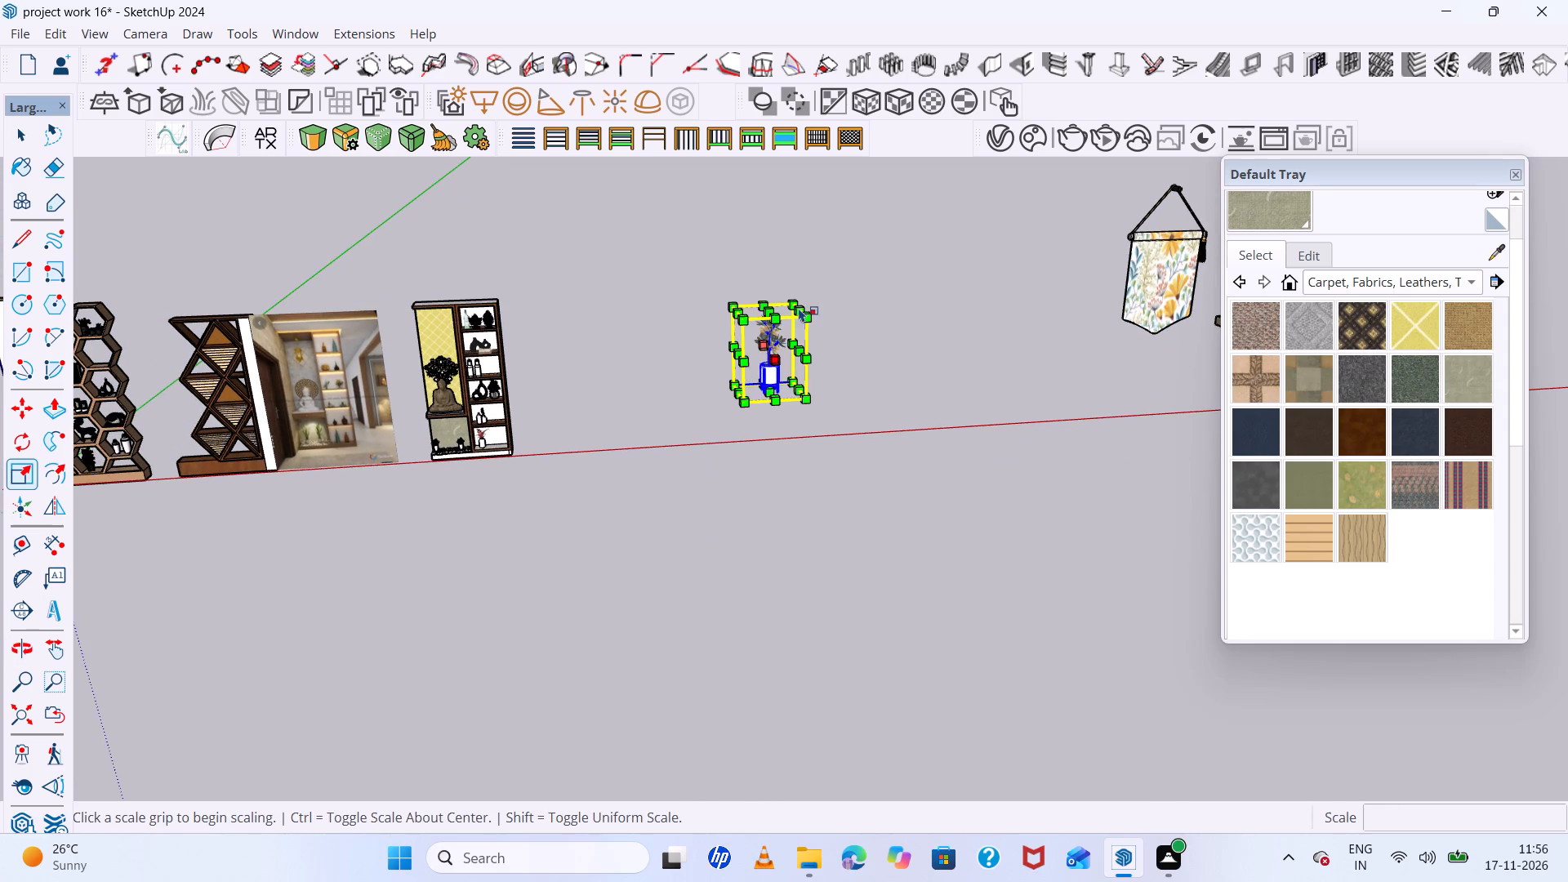
scroll(800, 307, up, 5)
click(791, 300)
click(757, 368)
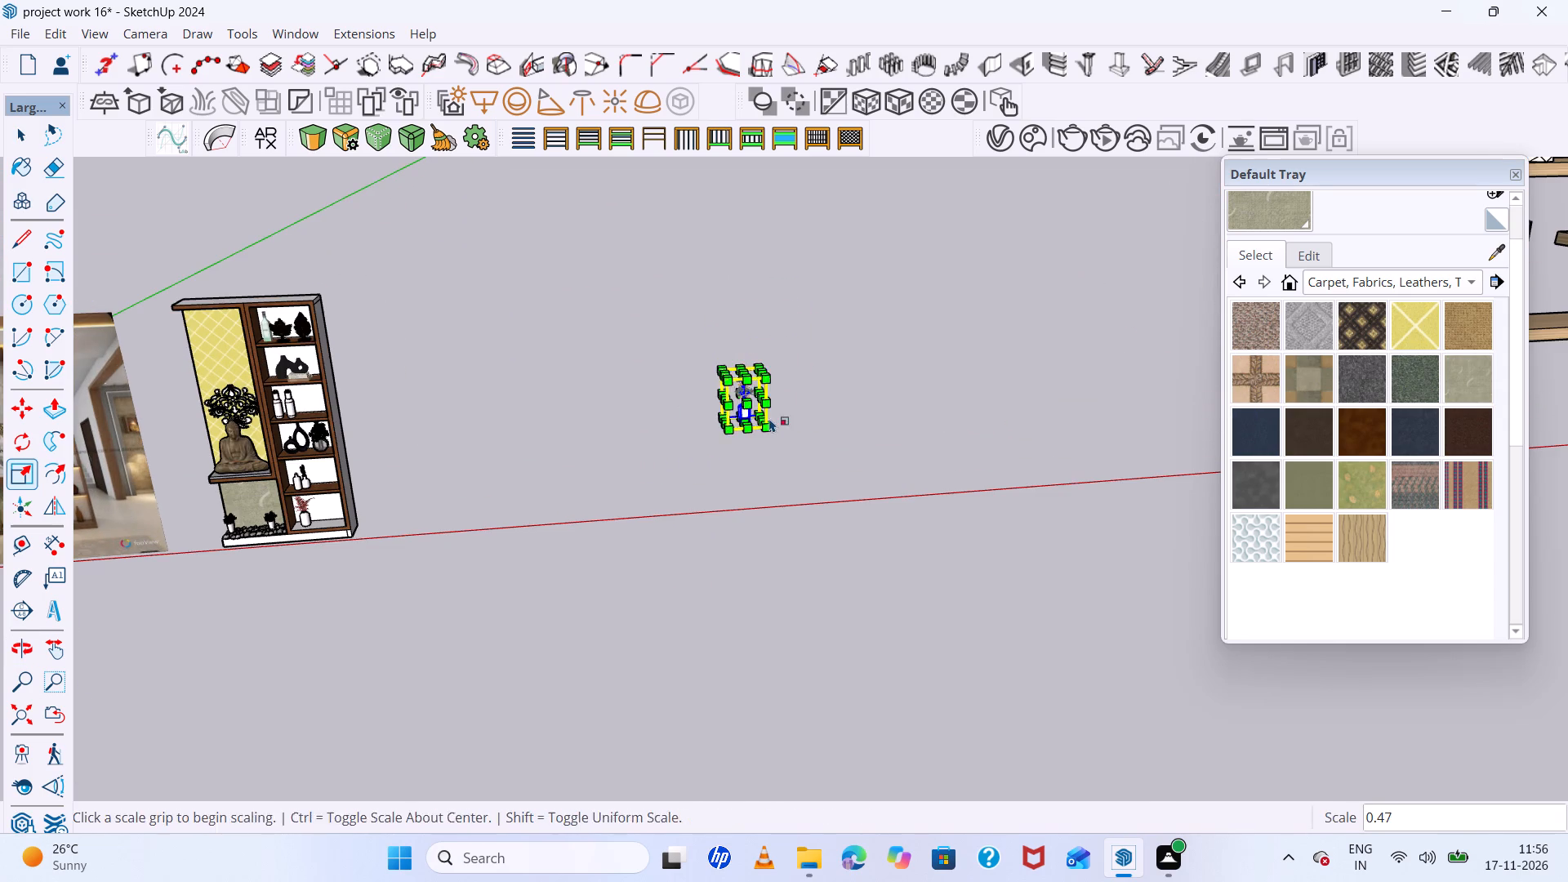
key(space)
Move the potted plant group about 7' to beside the open-shelf side of the Buddha shelving unit.
scroll(771, 425, up, 9)
middle_drag(771, 425, 822, 399)
key(m)
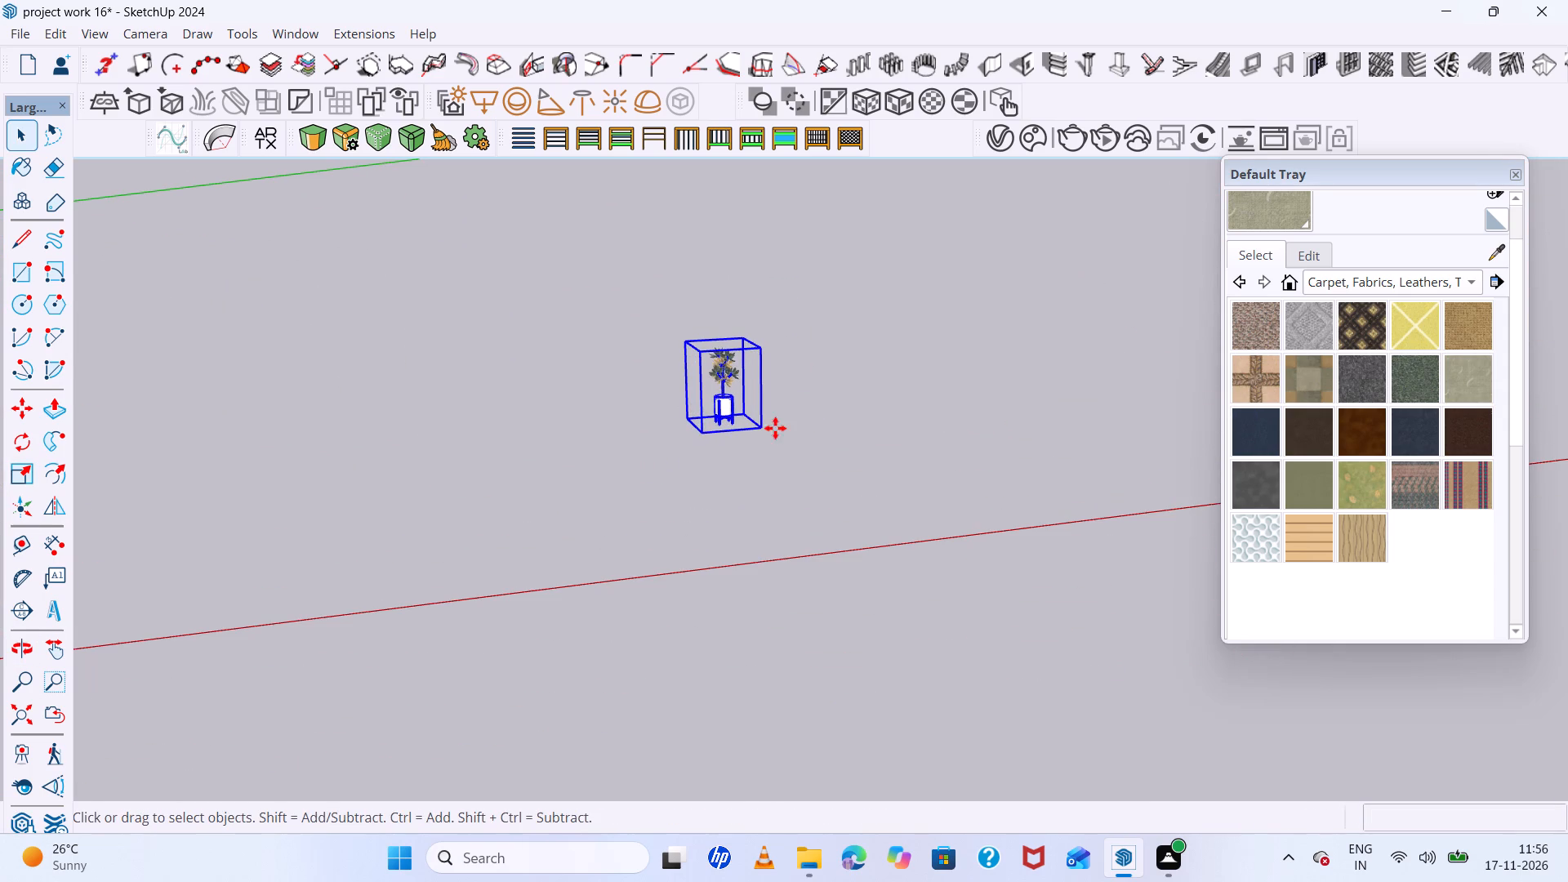
click(758, 429)
scroll(877, 519, down, 14)
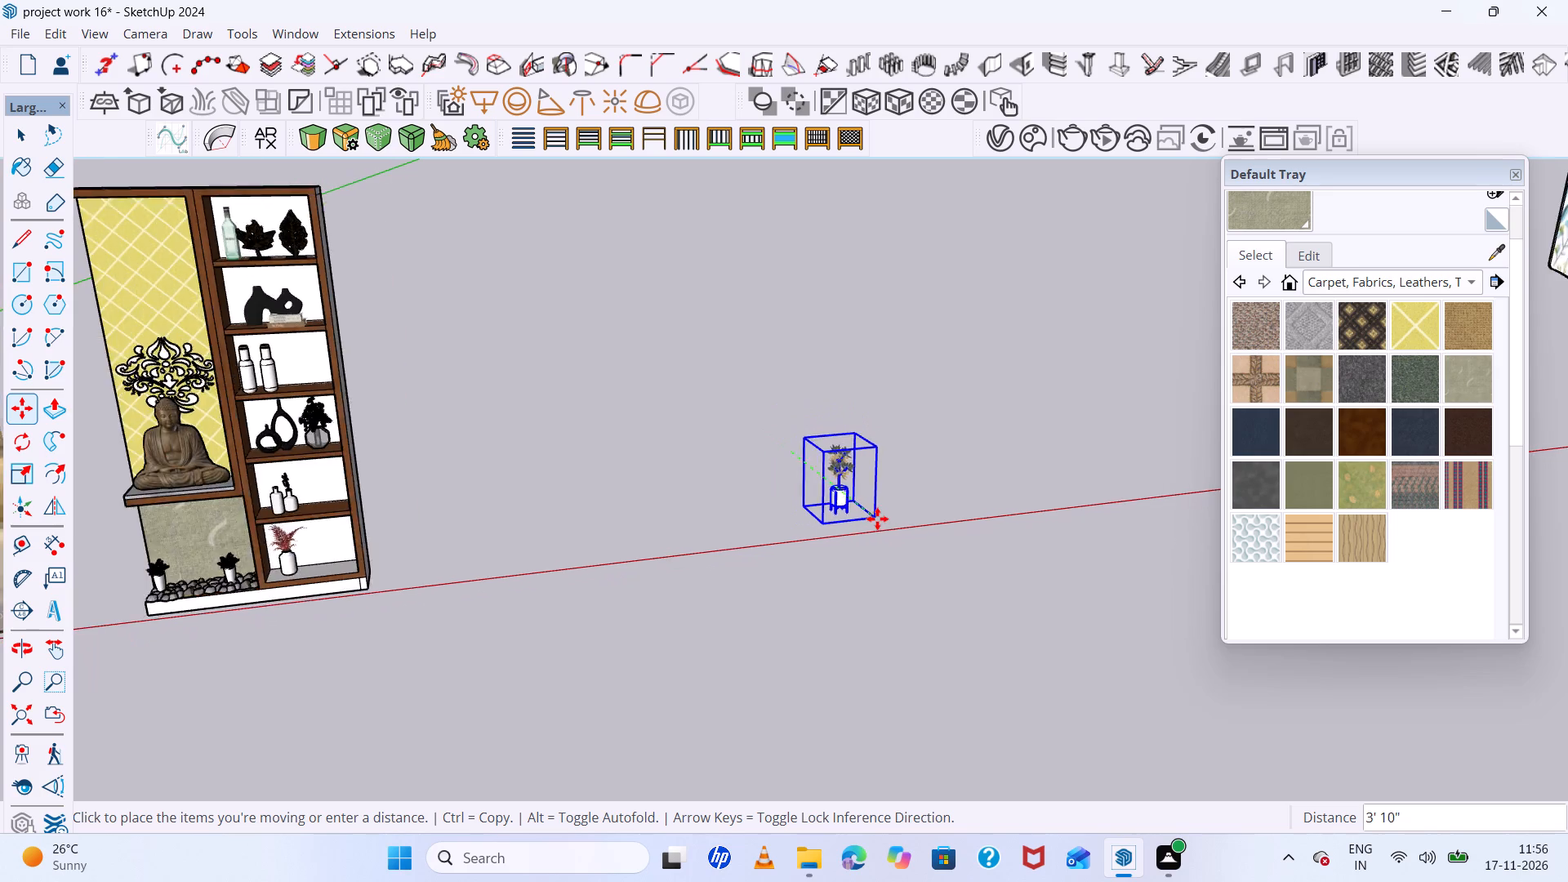
scroll(877, 519, down, 9)
scroll(621, 549, up, 16)
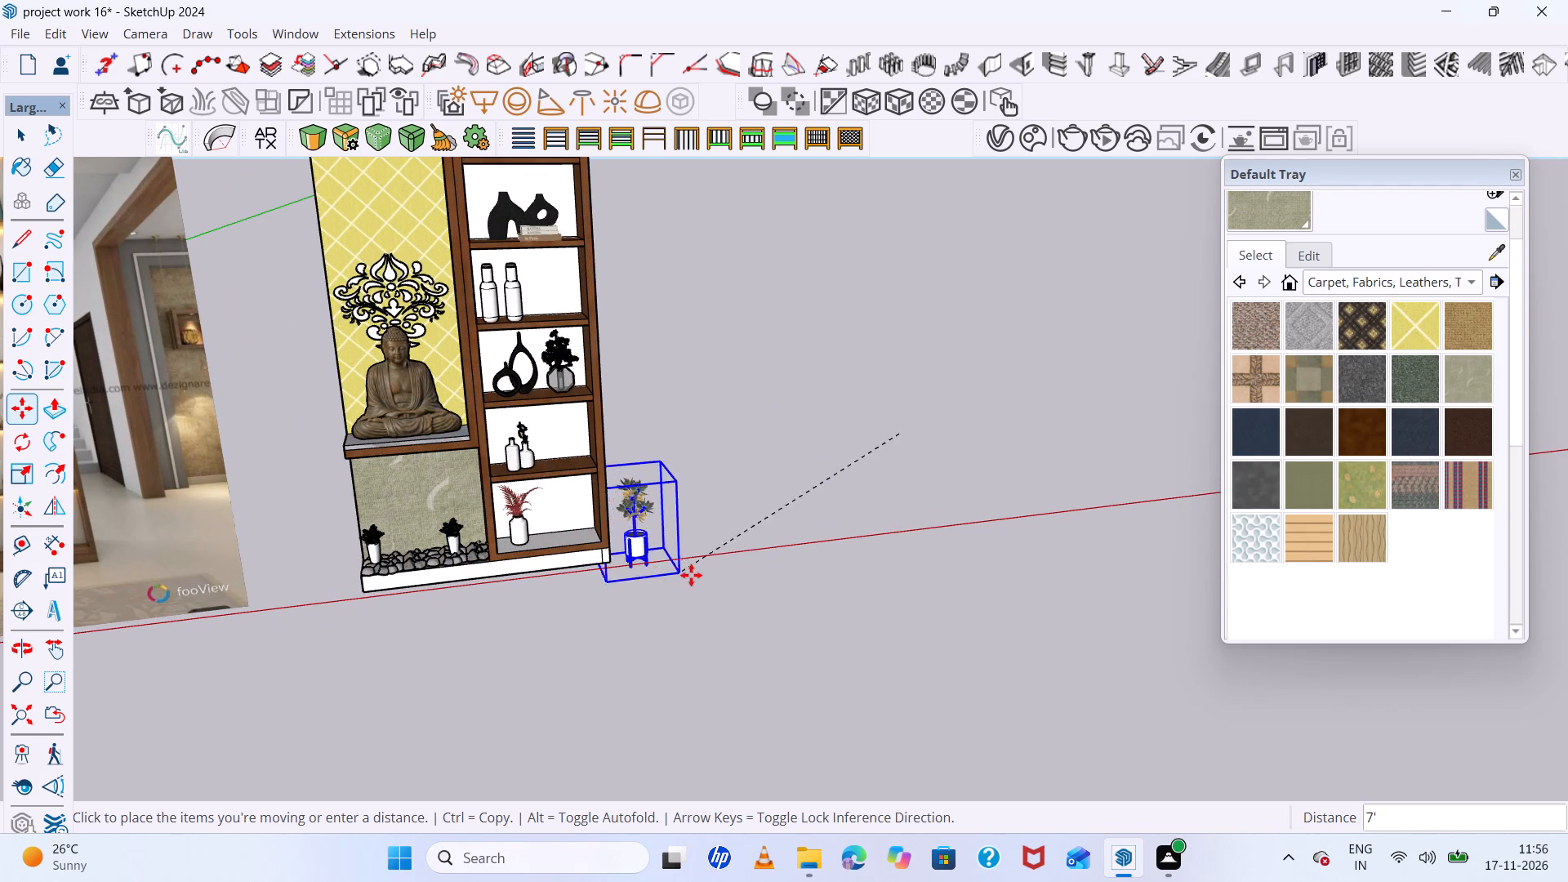
click(694, 566)
Raise the potted plant group about 1' 7" beside the base of the Buddha shelving unit.
scroll(683, 551, up, 5)
middle_drag(680, 553, 667, 449)
scroll(647, 608, up, 3)
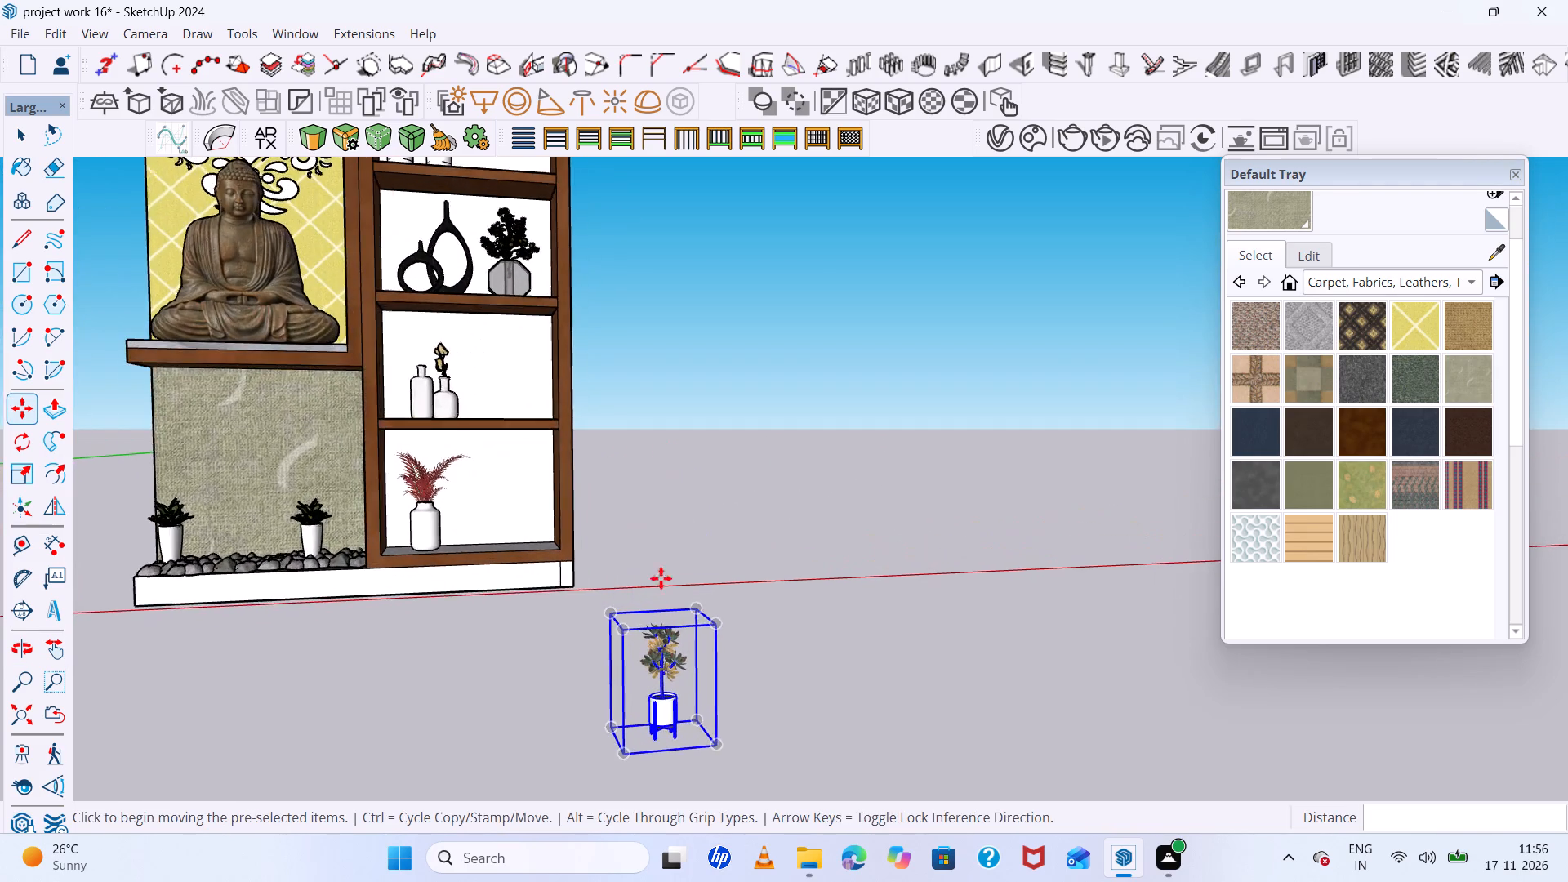
scroll(664, 568, down, 5)
click(706, 612)
click(706, 463)
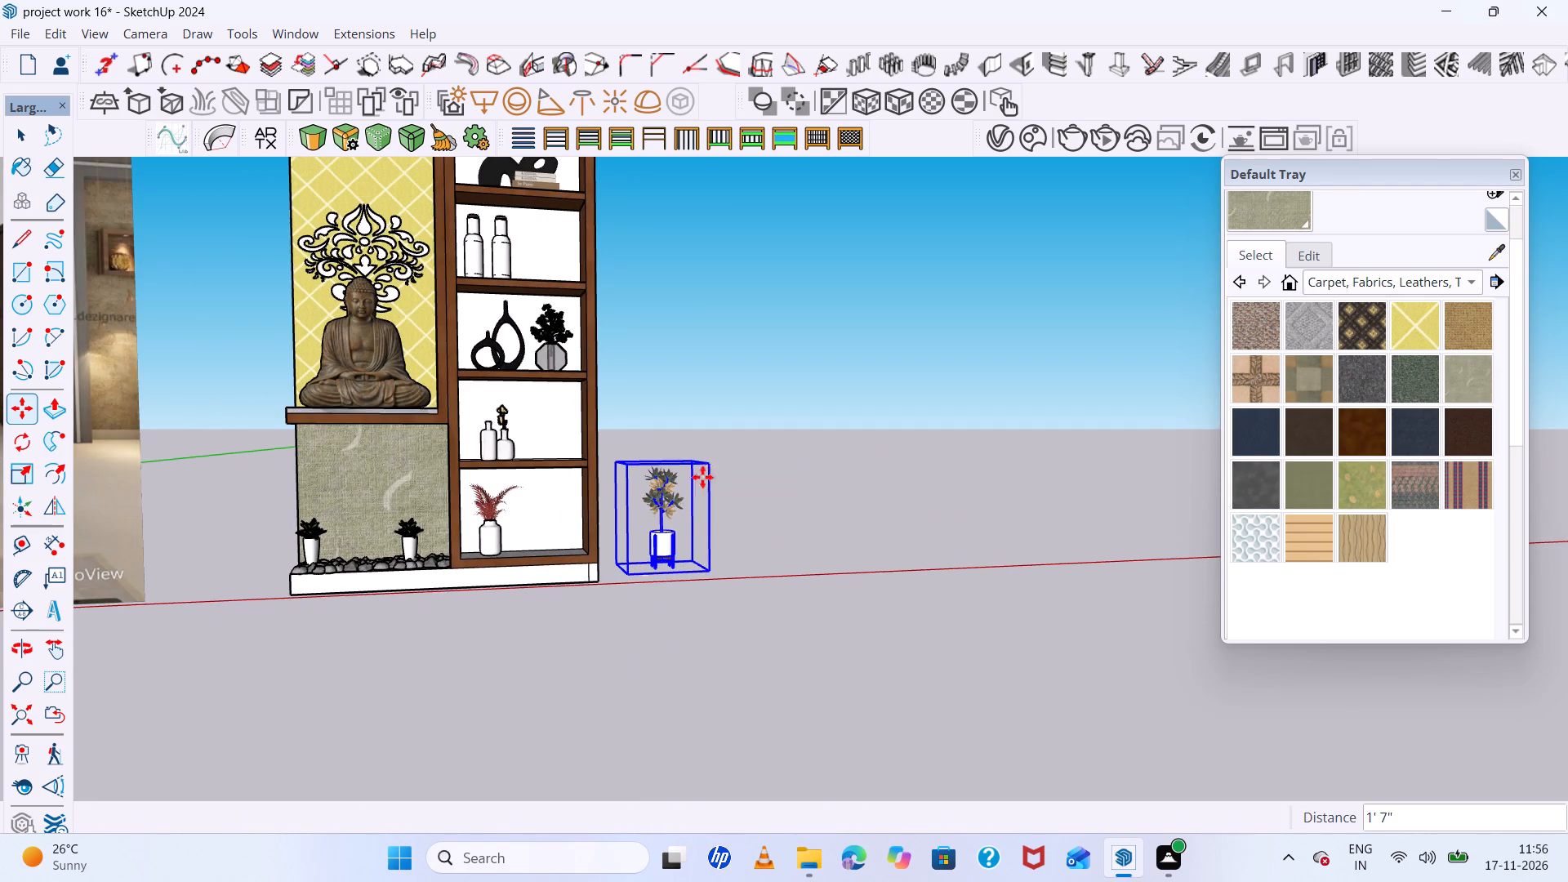
Scale the potted plant group beside the shelving unit down uniformly by a factor of about 0.54.
scroll(678, 521, up, 10)
scroll(675, 523, down, 11)
middle_drag(675, 523, 670, 551)
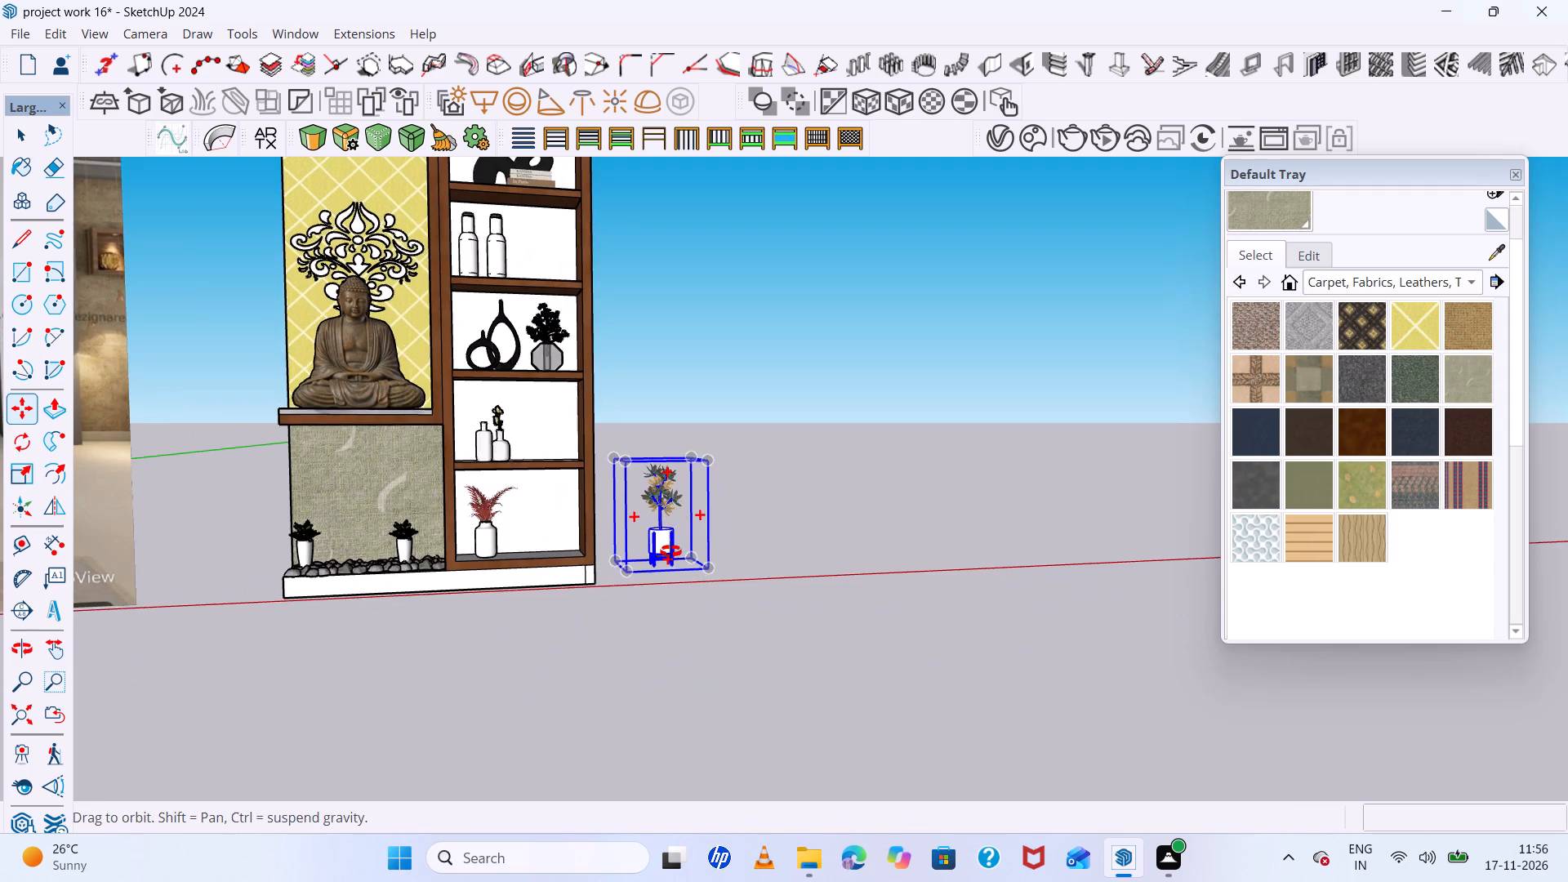
middle_drag(670, 551, 661, 592)
key(s)
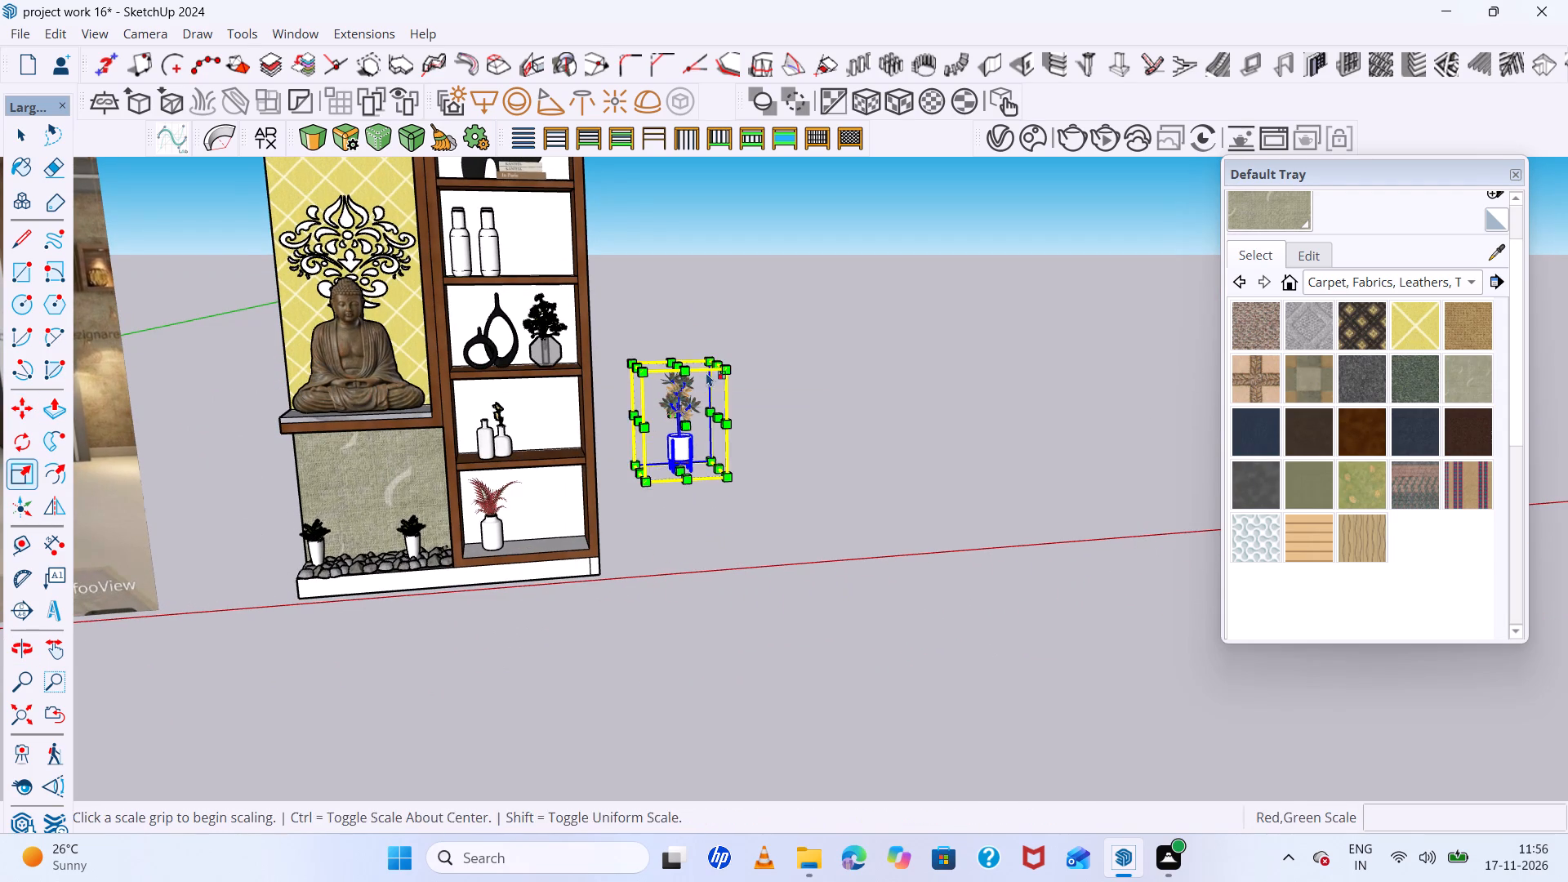
scroll(708, 369, up, 4)
click(715, 354)
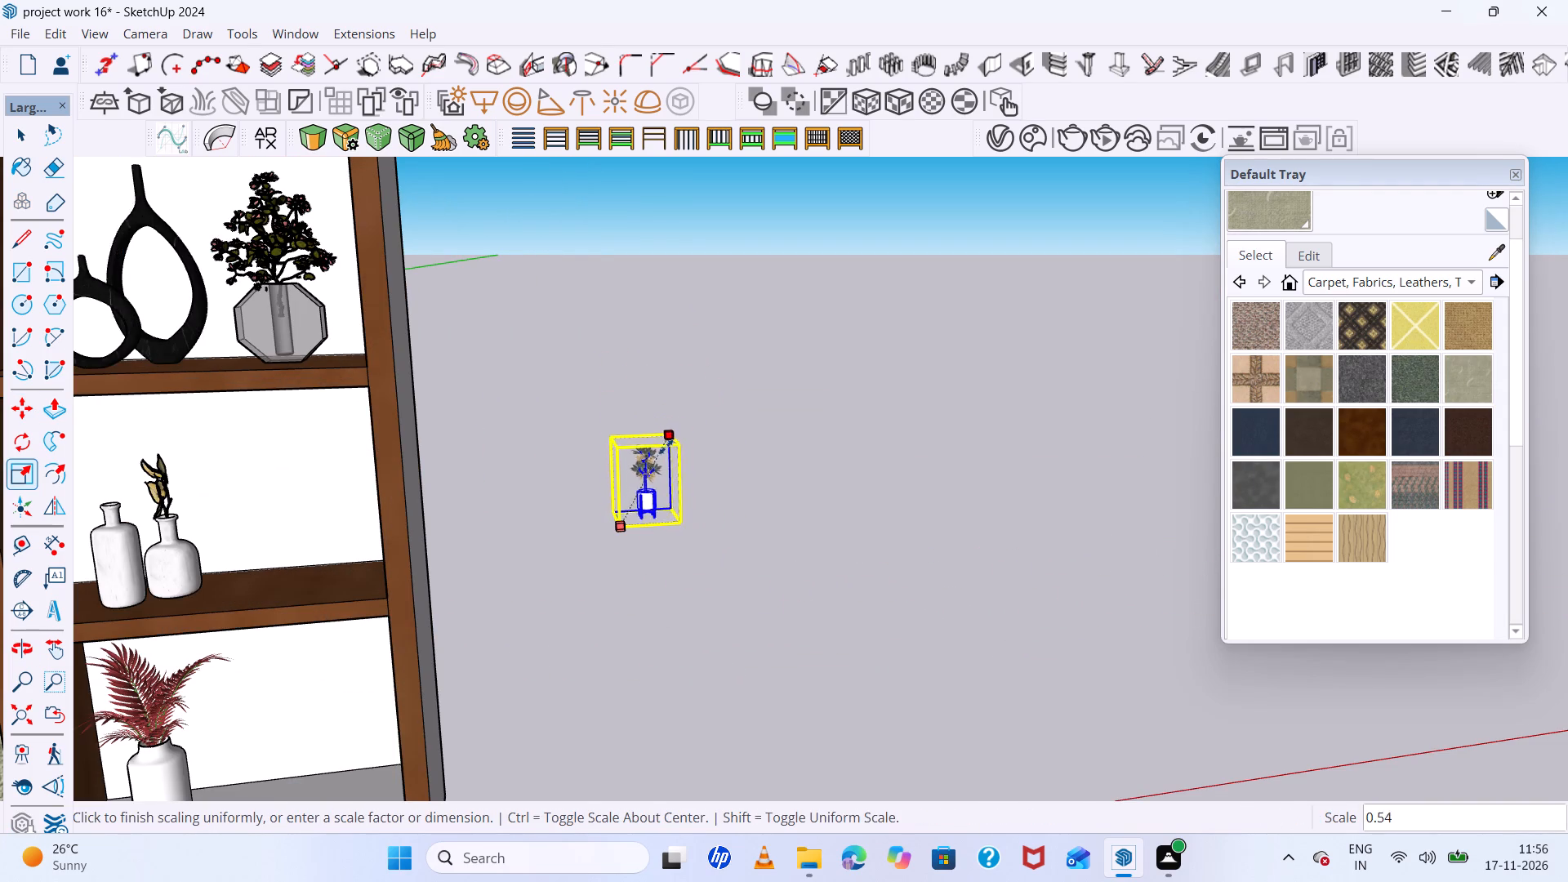
click(666, 447)
scroll(717, 510, up, 4)
middle_drag(717, 510, 710, 473)
key(space)
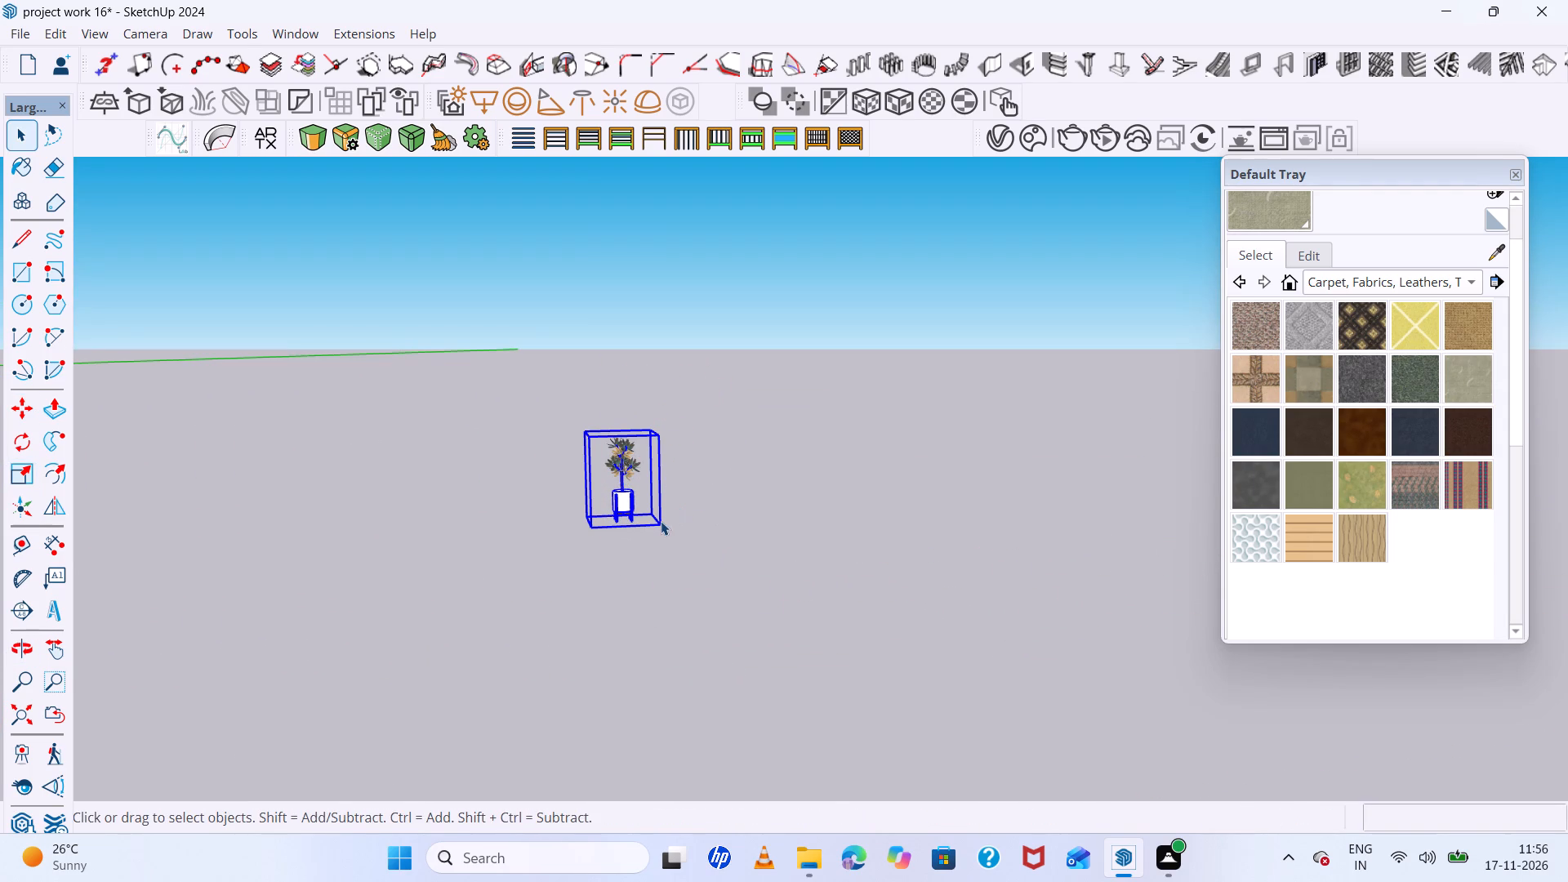
Move the potted plant group about 5' 6" into the bottom open compartment, beside the vase with red leaves.
key(m)
click(660, 523)
scroll(784, 545, down, 6)
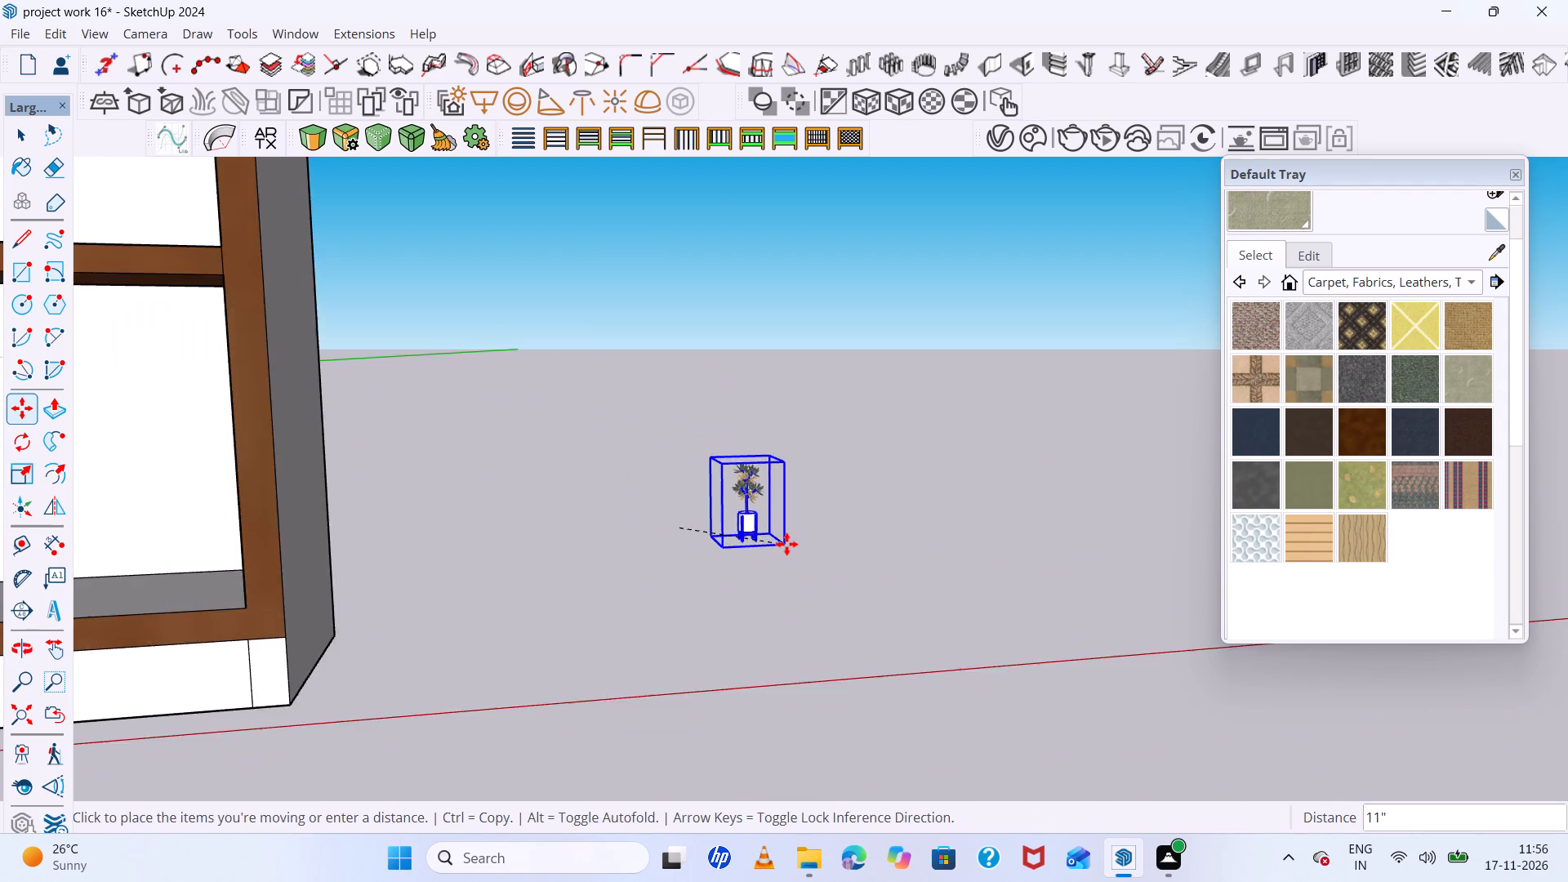
scroll(786, 544, down, 18)
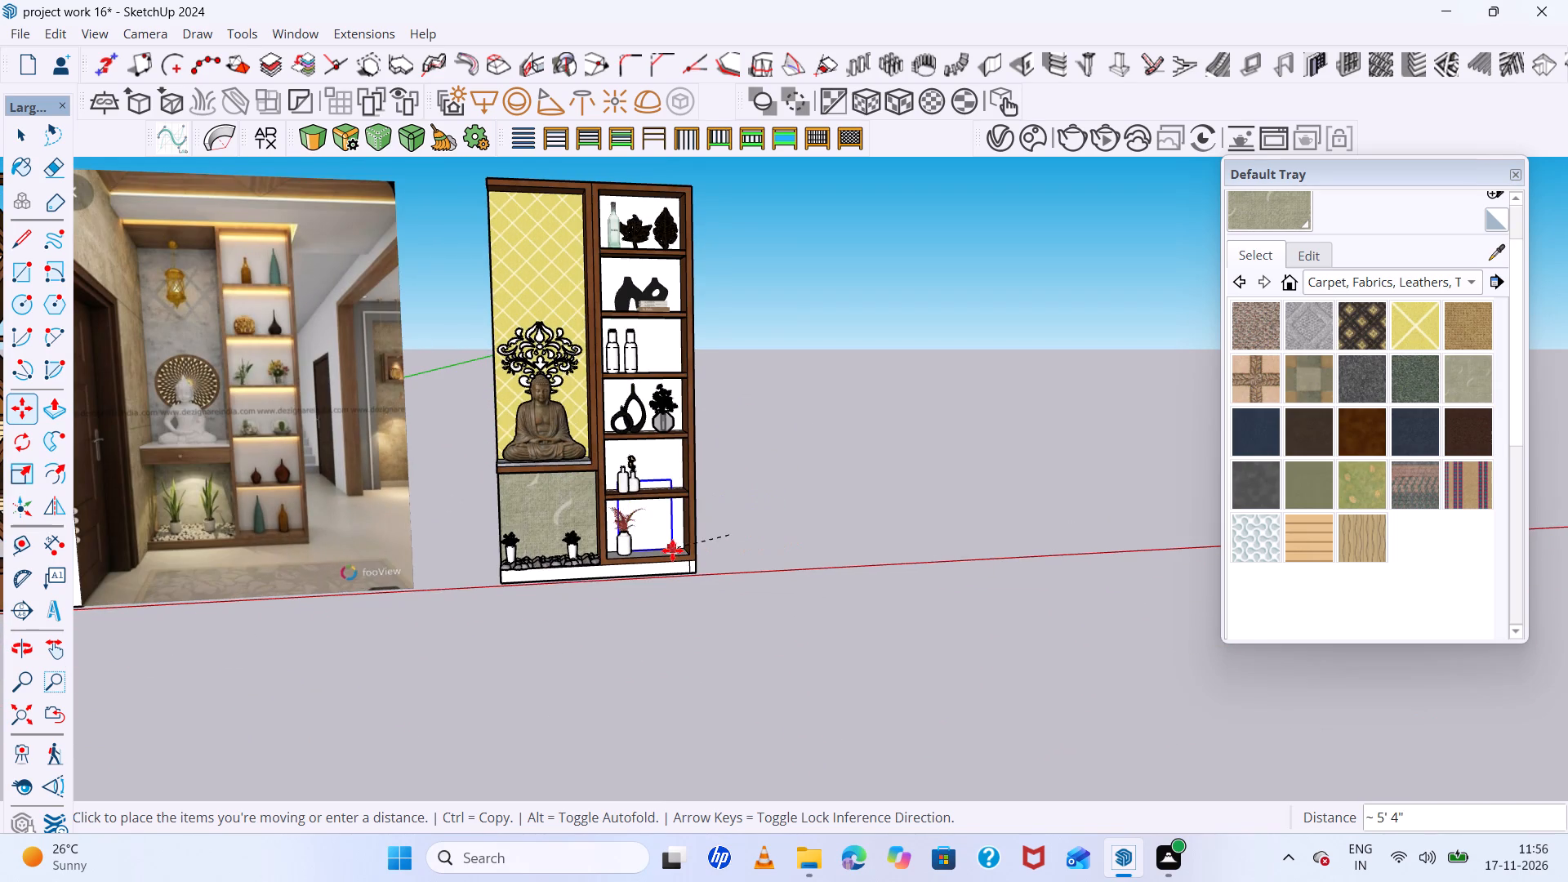
scroll(670, 556, up, 9)
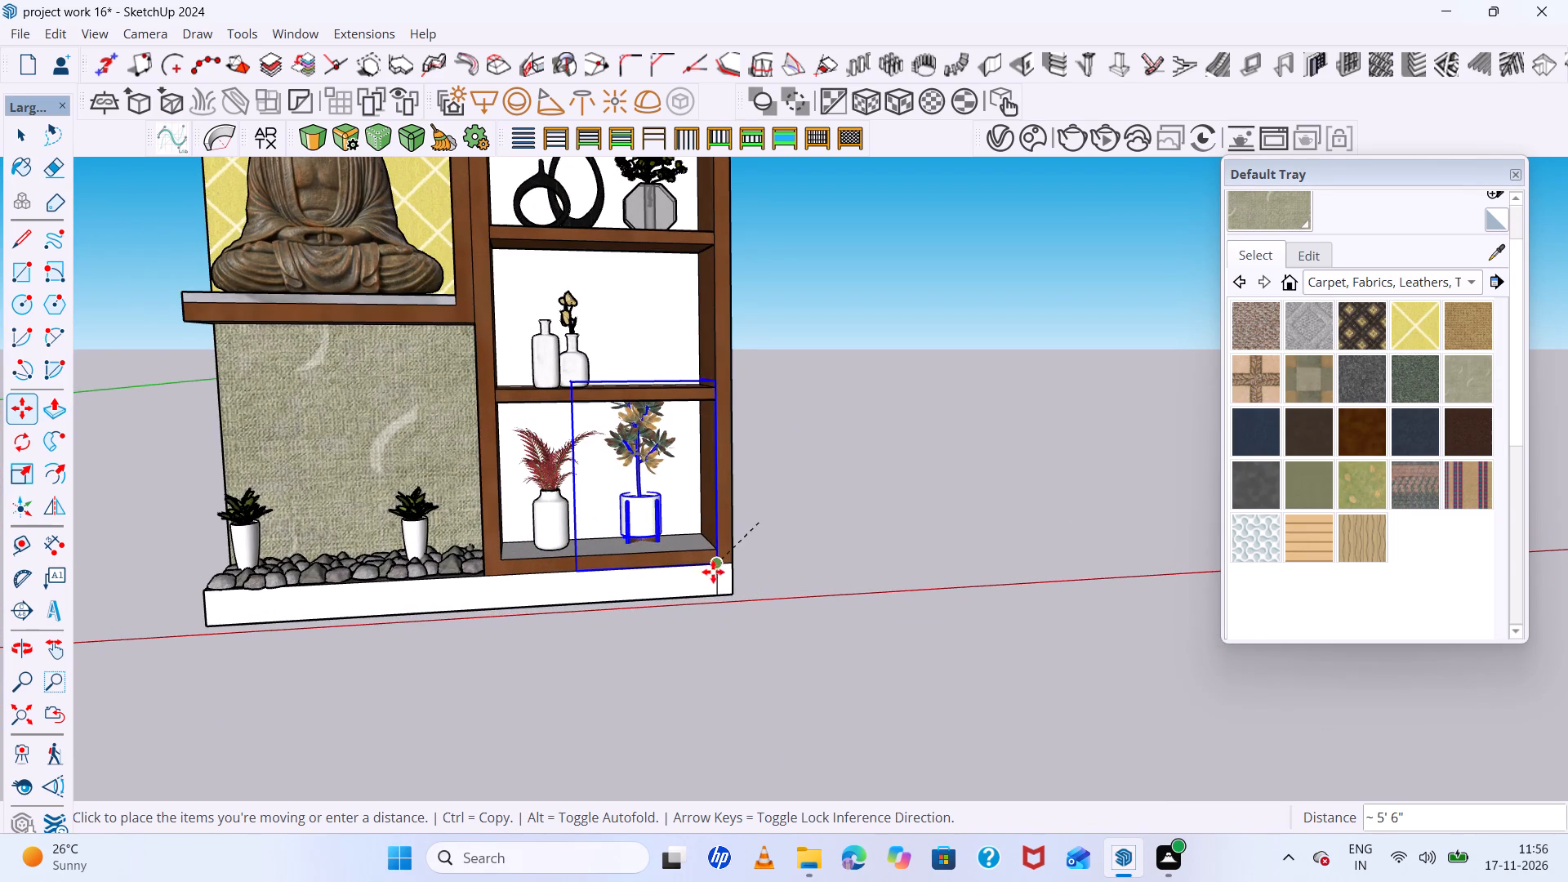
click(720, 587)
Shift the potted plant group slightly toward the front of the bottom compartment.
scroll(639, 507, up, 7)
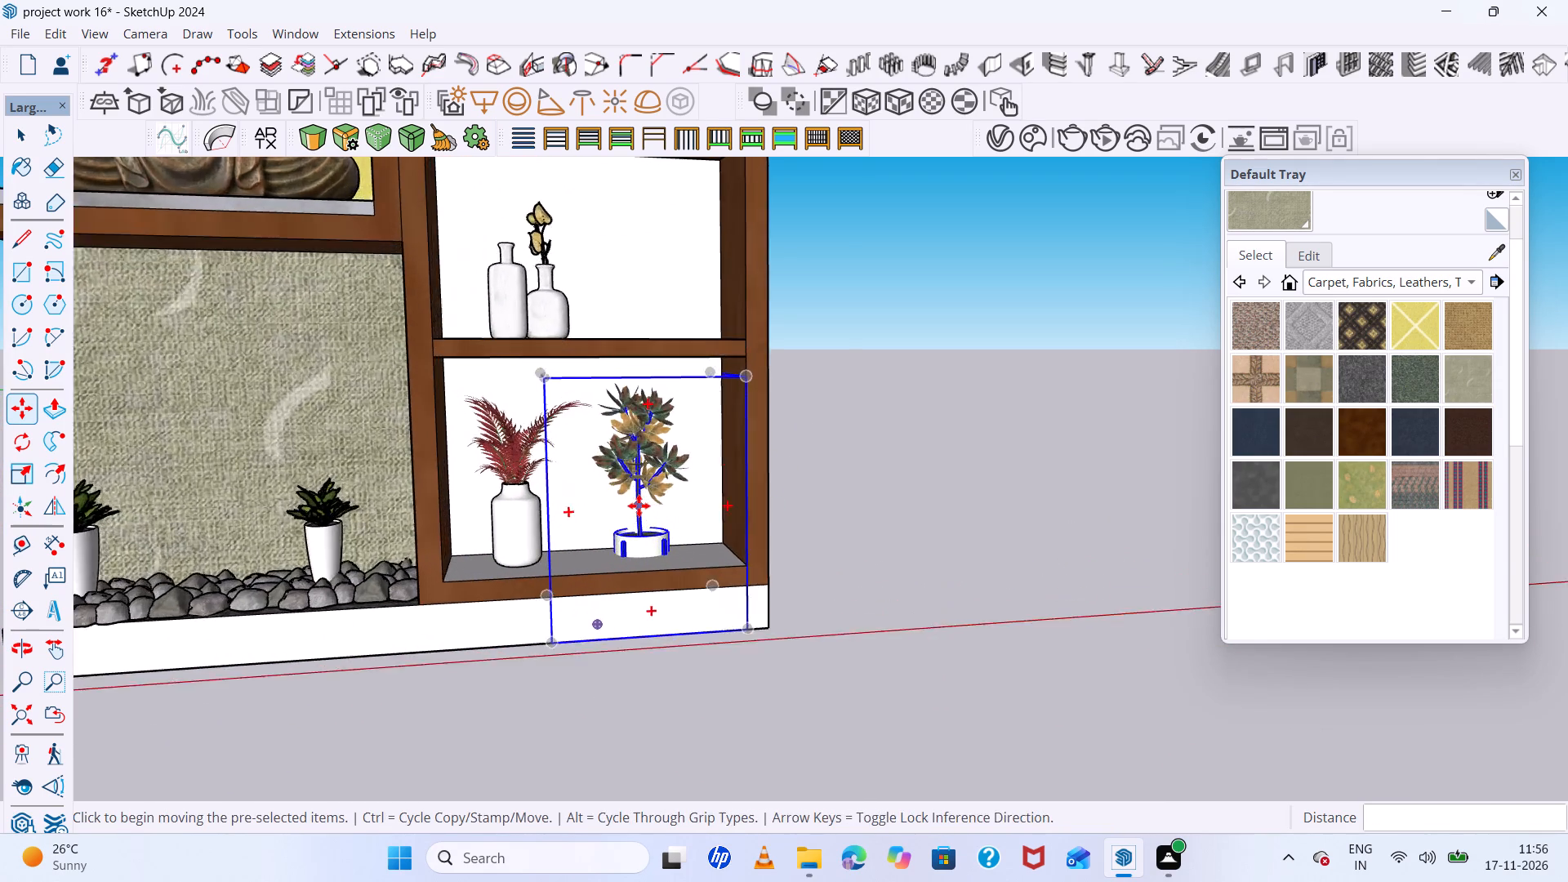
scroll(639, 506, up, 4)
middle_drag(639, 506, 728, 599)
click(640, 553)
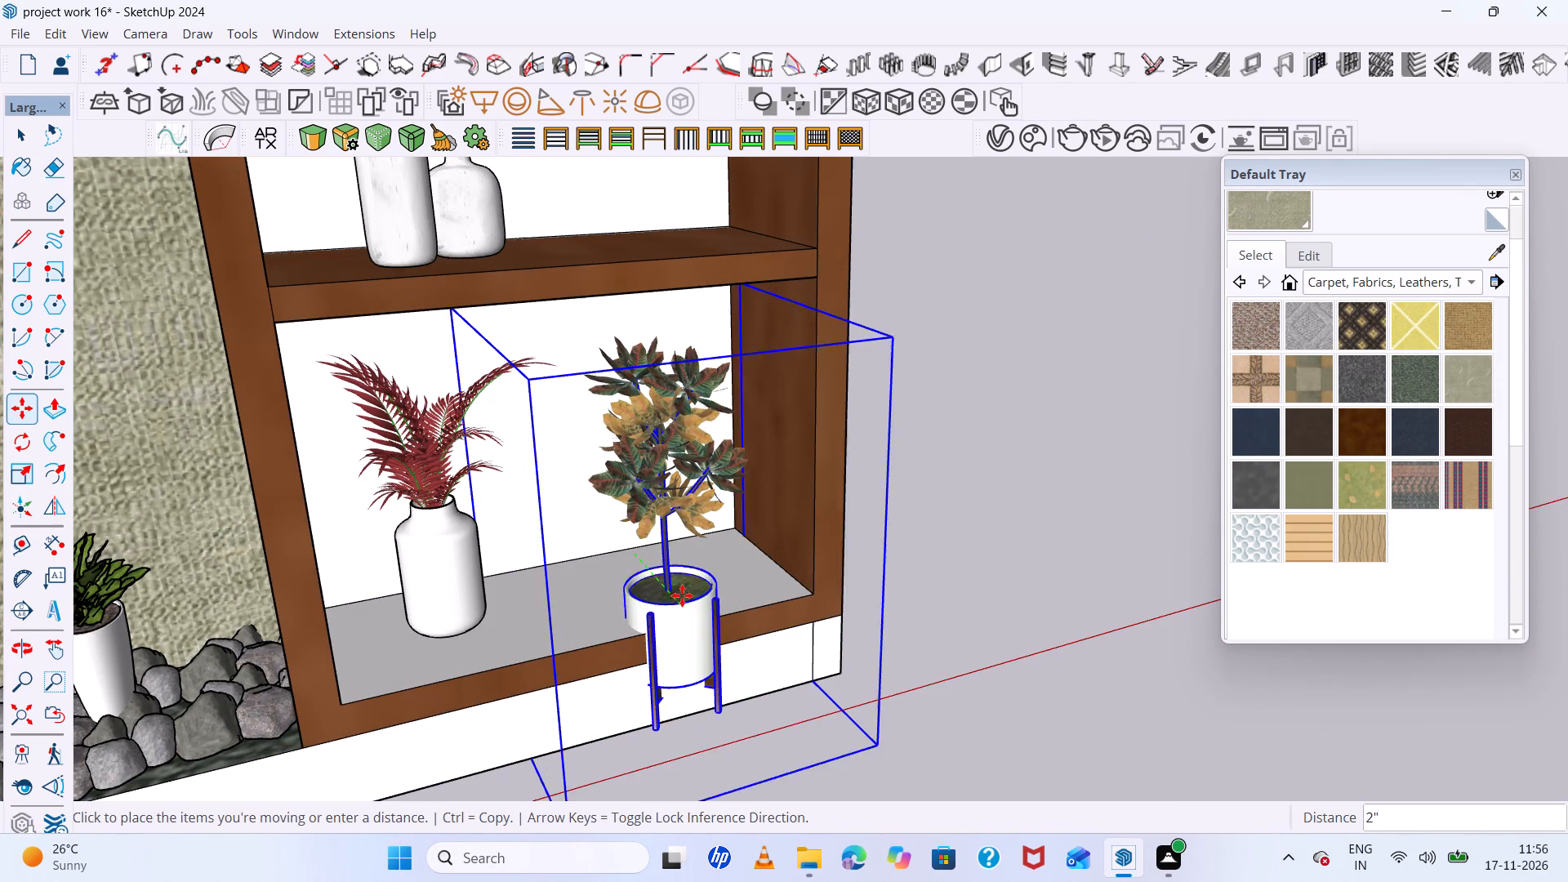
click(669, 572)
Raise the potted plant group vertically by about 1" so its pot and legs clear the bottom shelf.
middle_drag(682, 580, 658, 500)
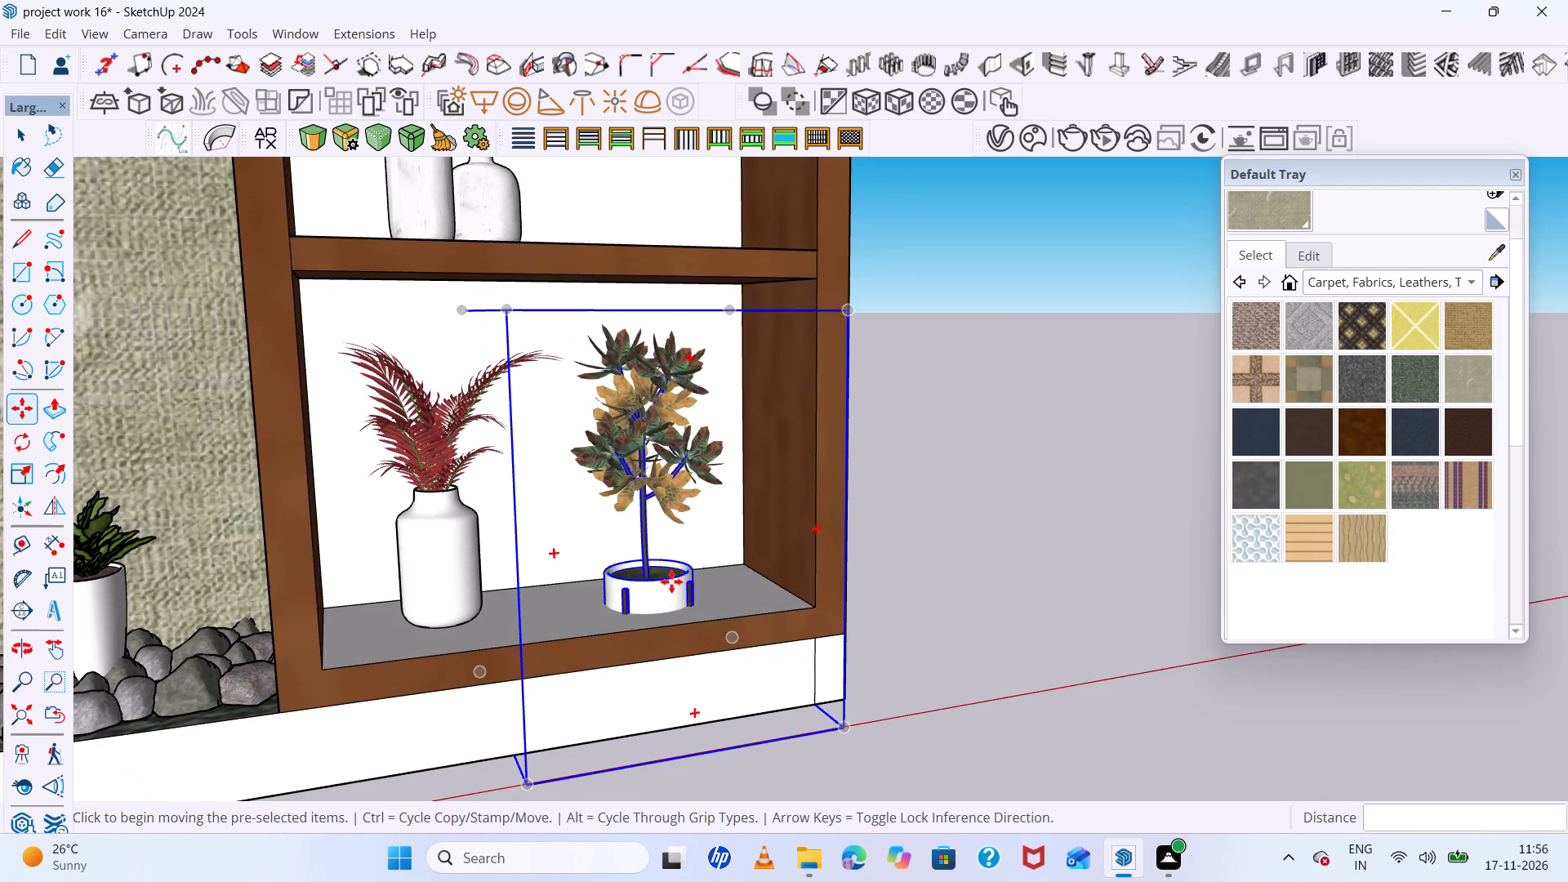
scroll(671, 594, up, 2)
click(668, 573)
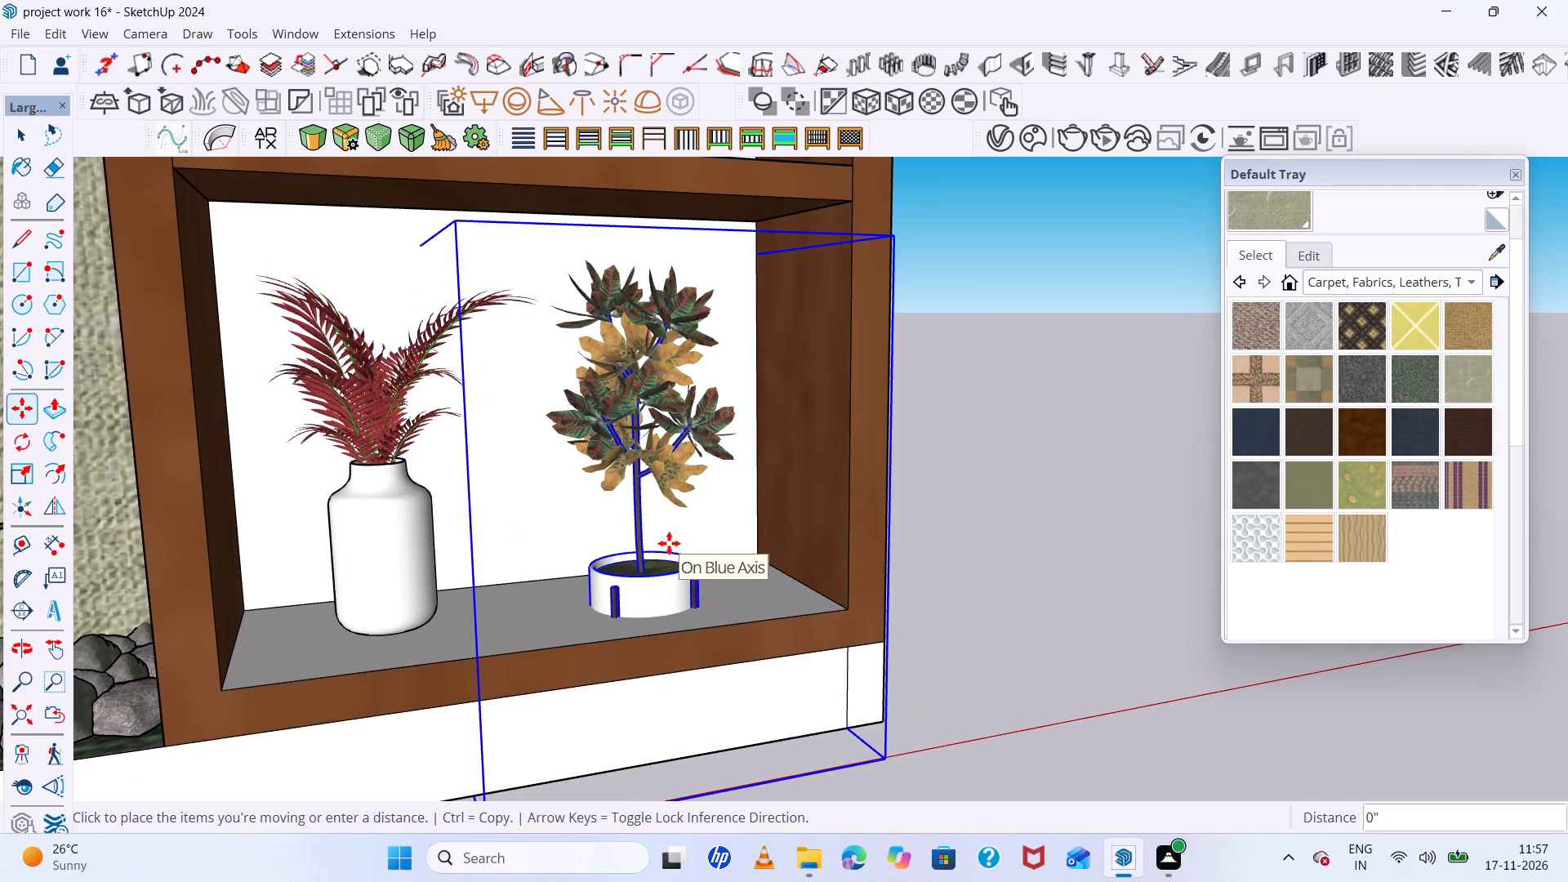
key(Up)
click(666, 580)
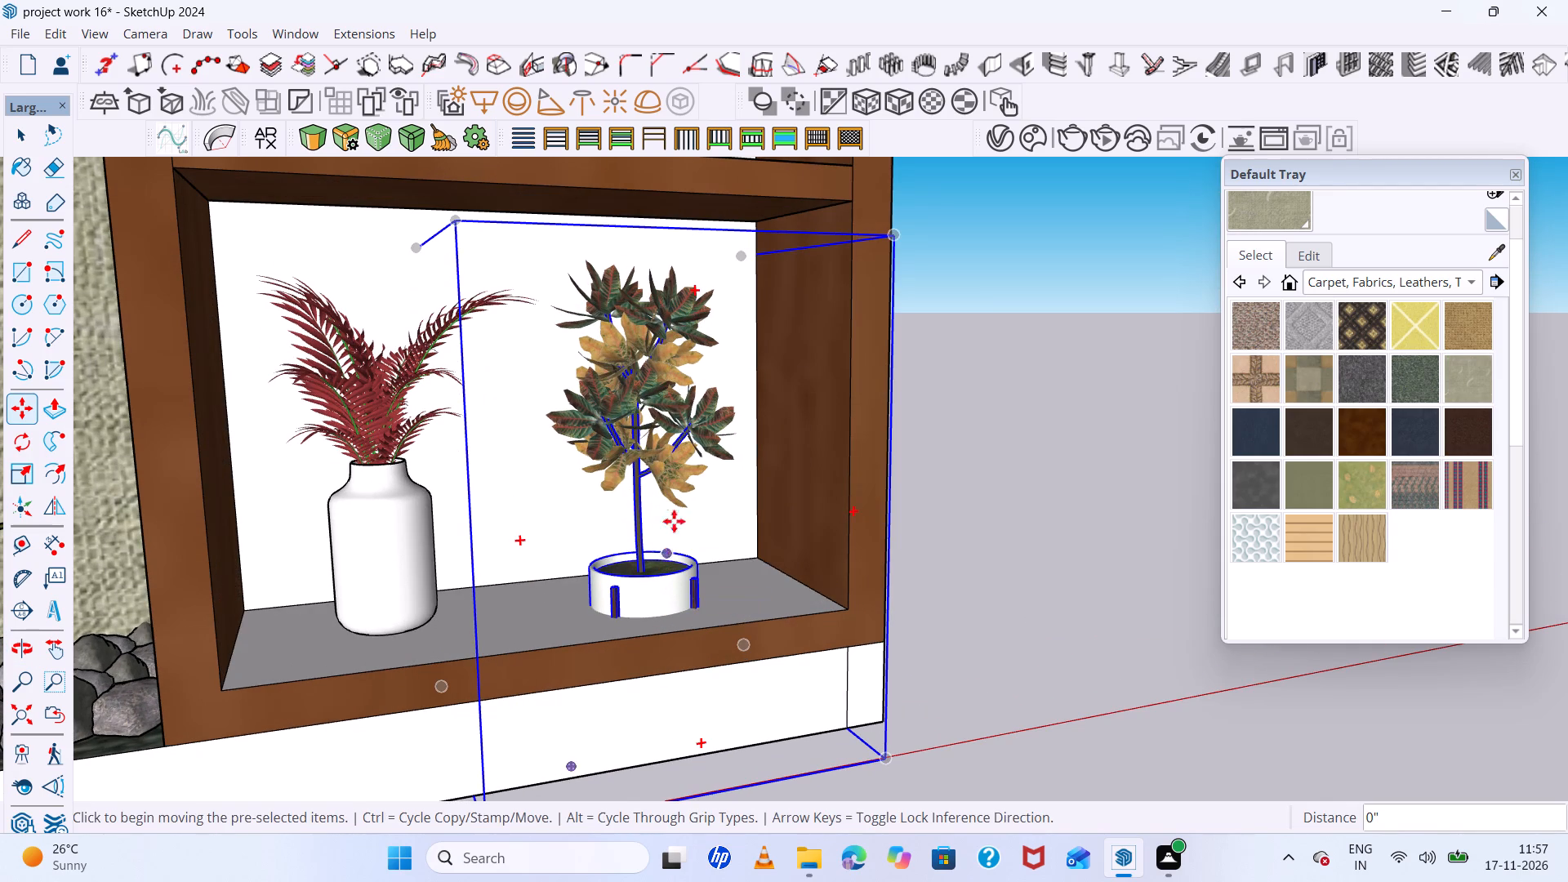
click(664, 377)
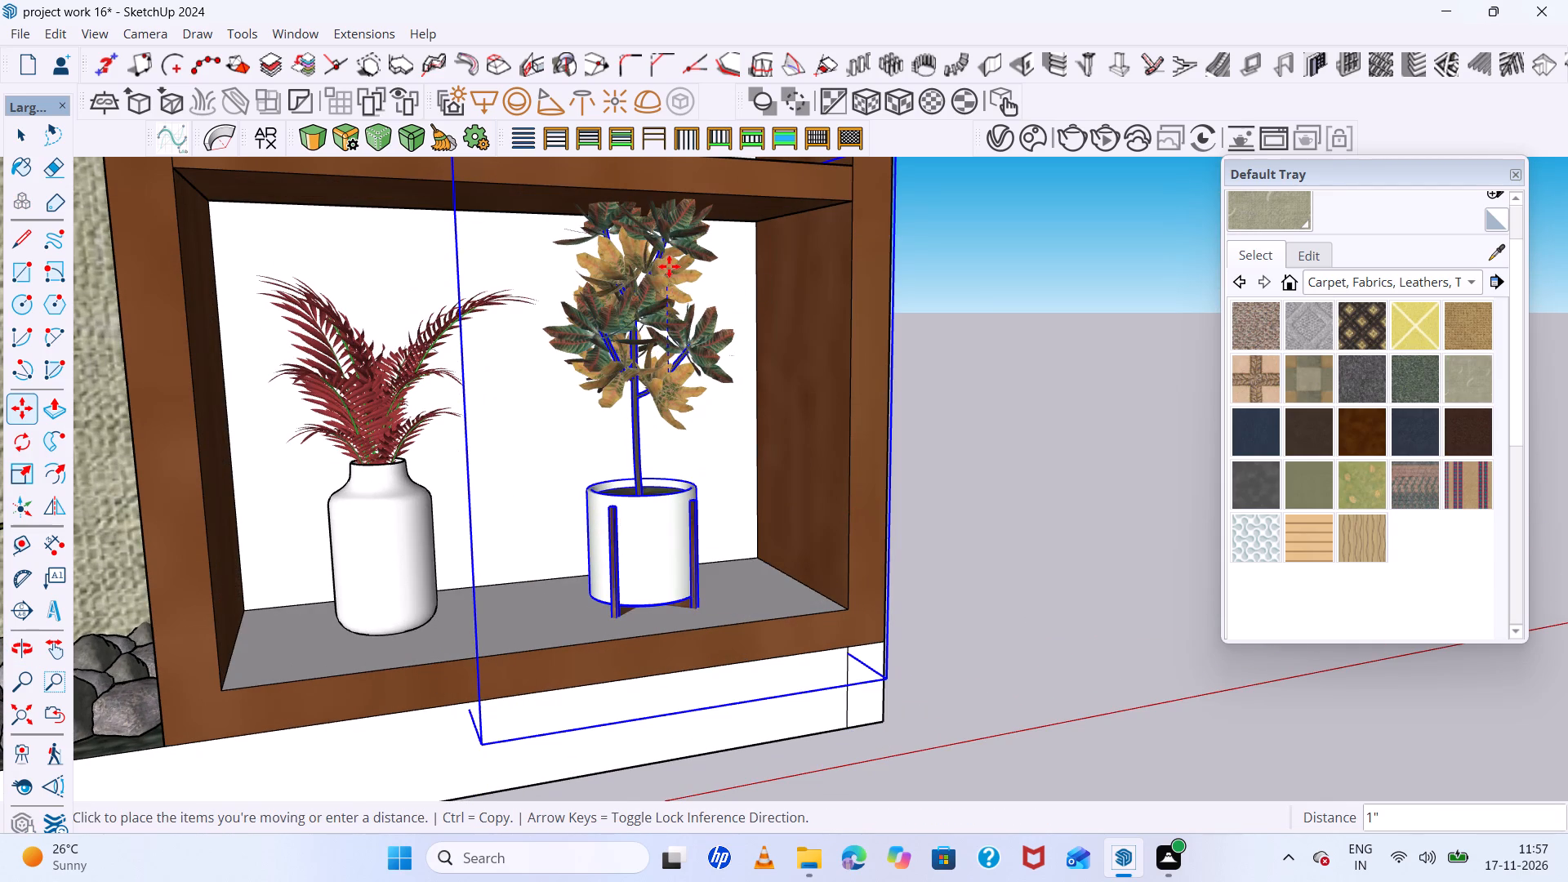
click(669, 266)
Scale the potted plant group down uniformly by a factor of about 0.79 from a lower corner to fit the bottom compartment.
scroll(684, 432, down, 5)
middle_drag(724, 573, 666, 581)
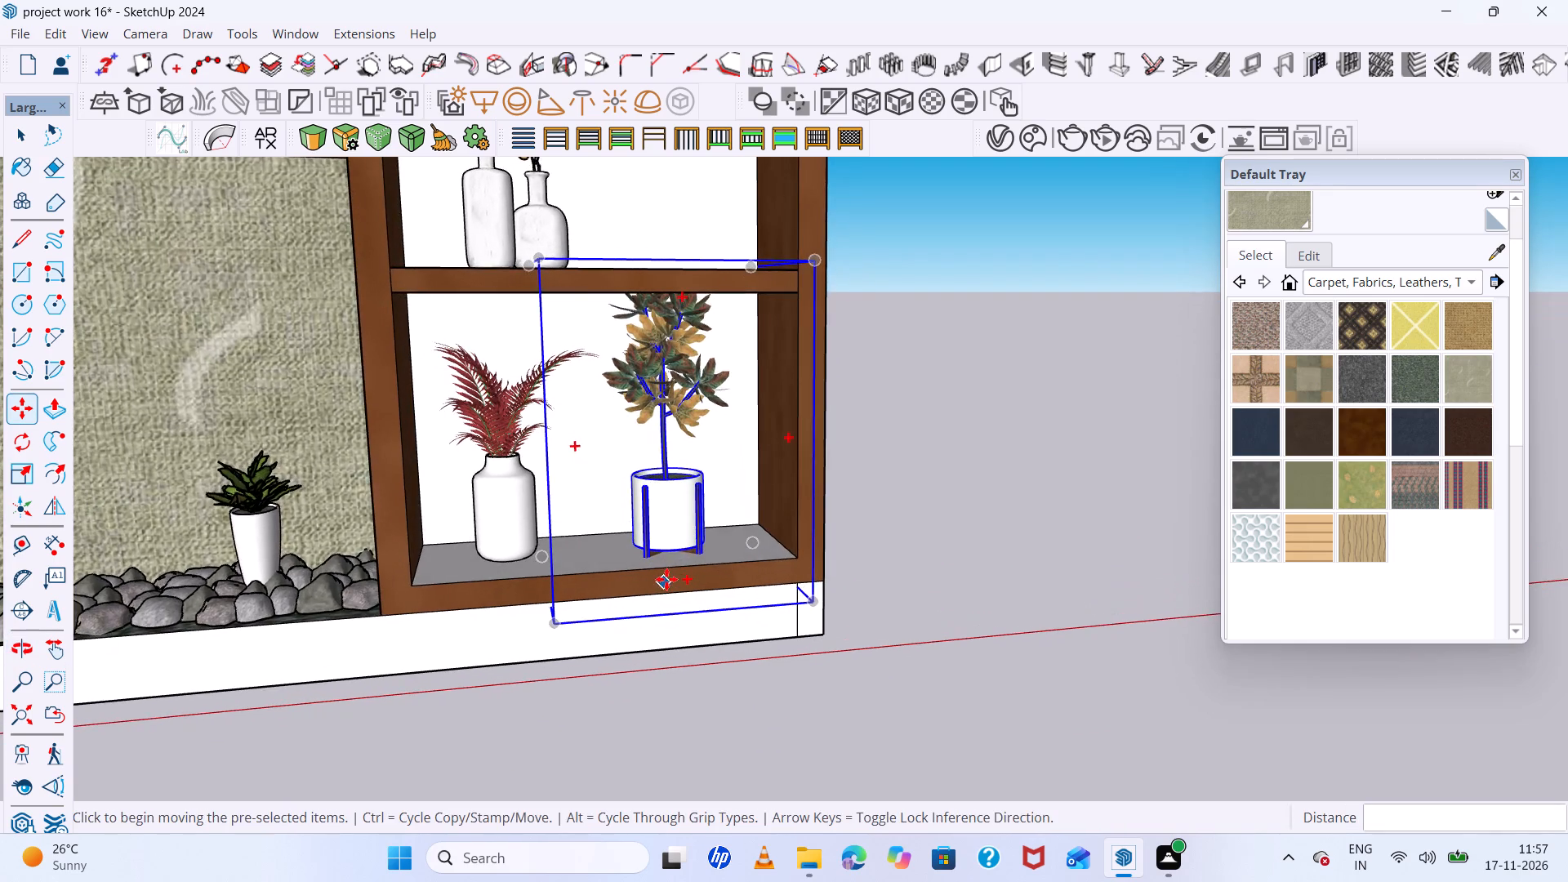
scroll(666, 579, down, 10)
middle_drag(684, 564, 676, 518)
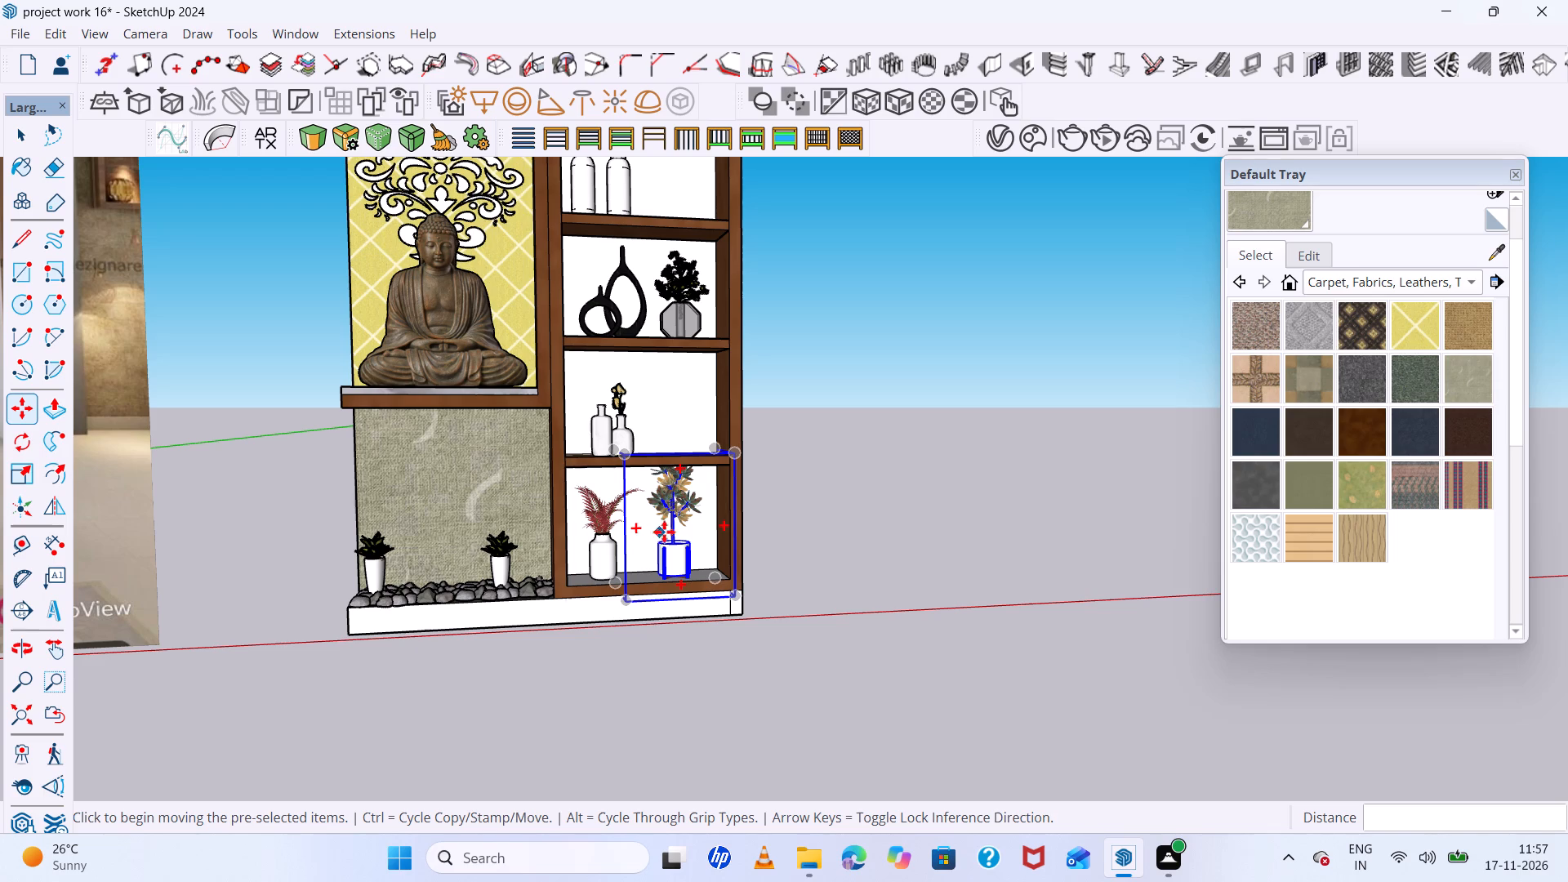
scroll(673, 527, up, 5)
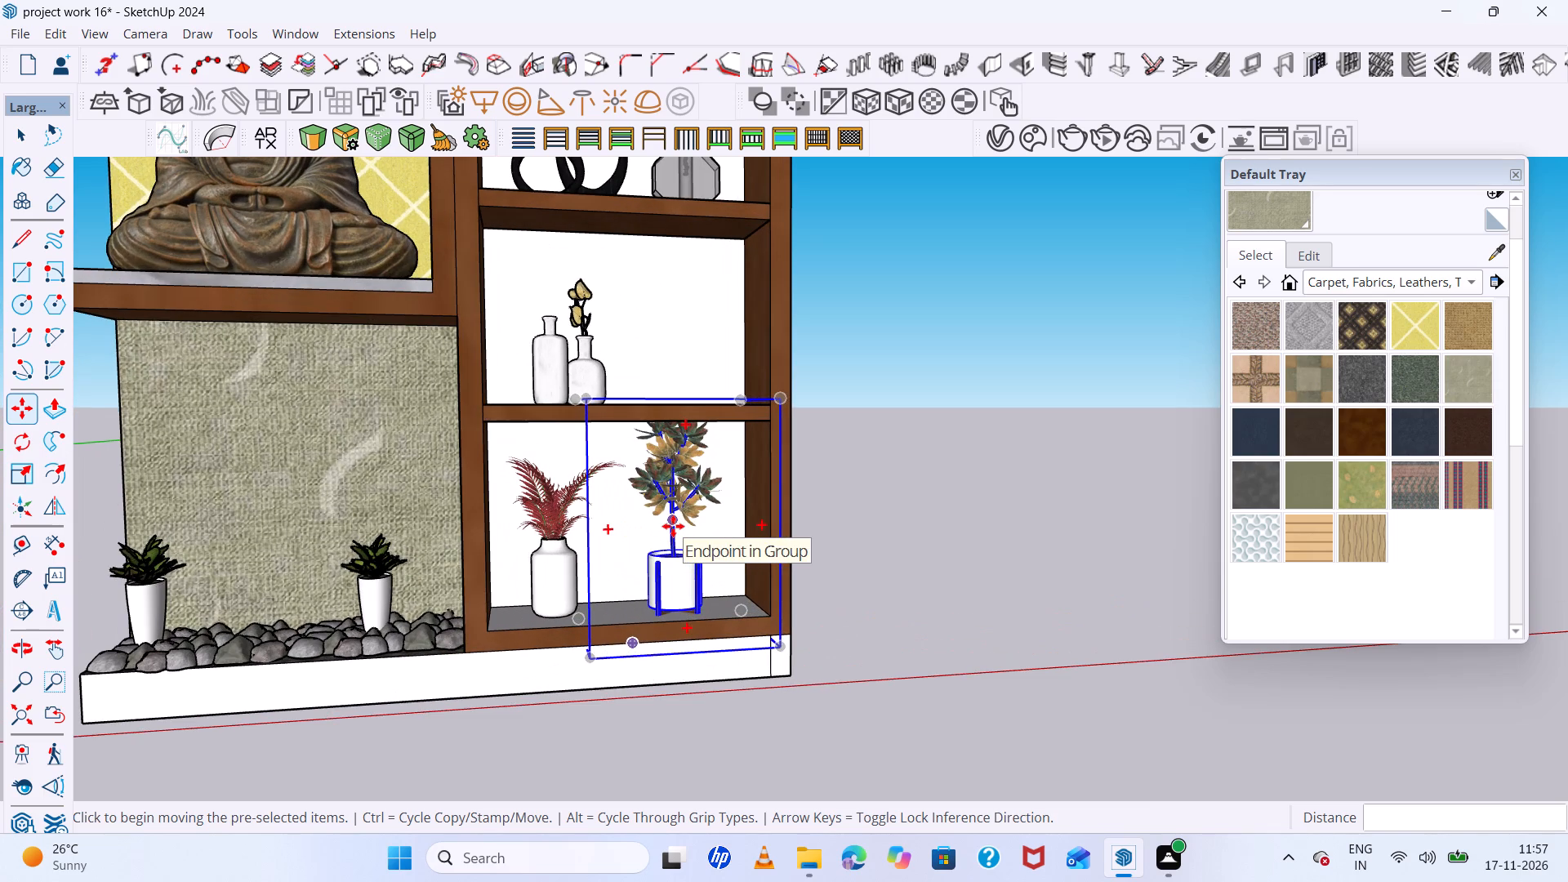
middle_click(673, 526)
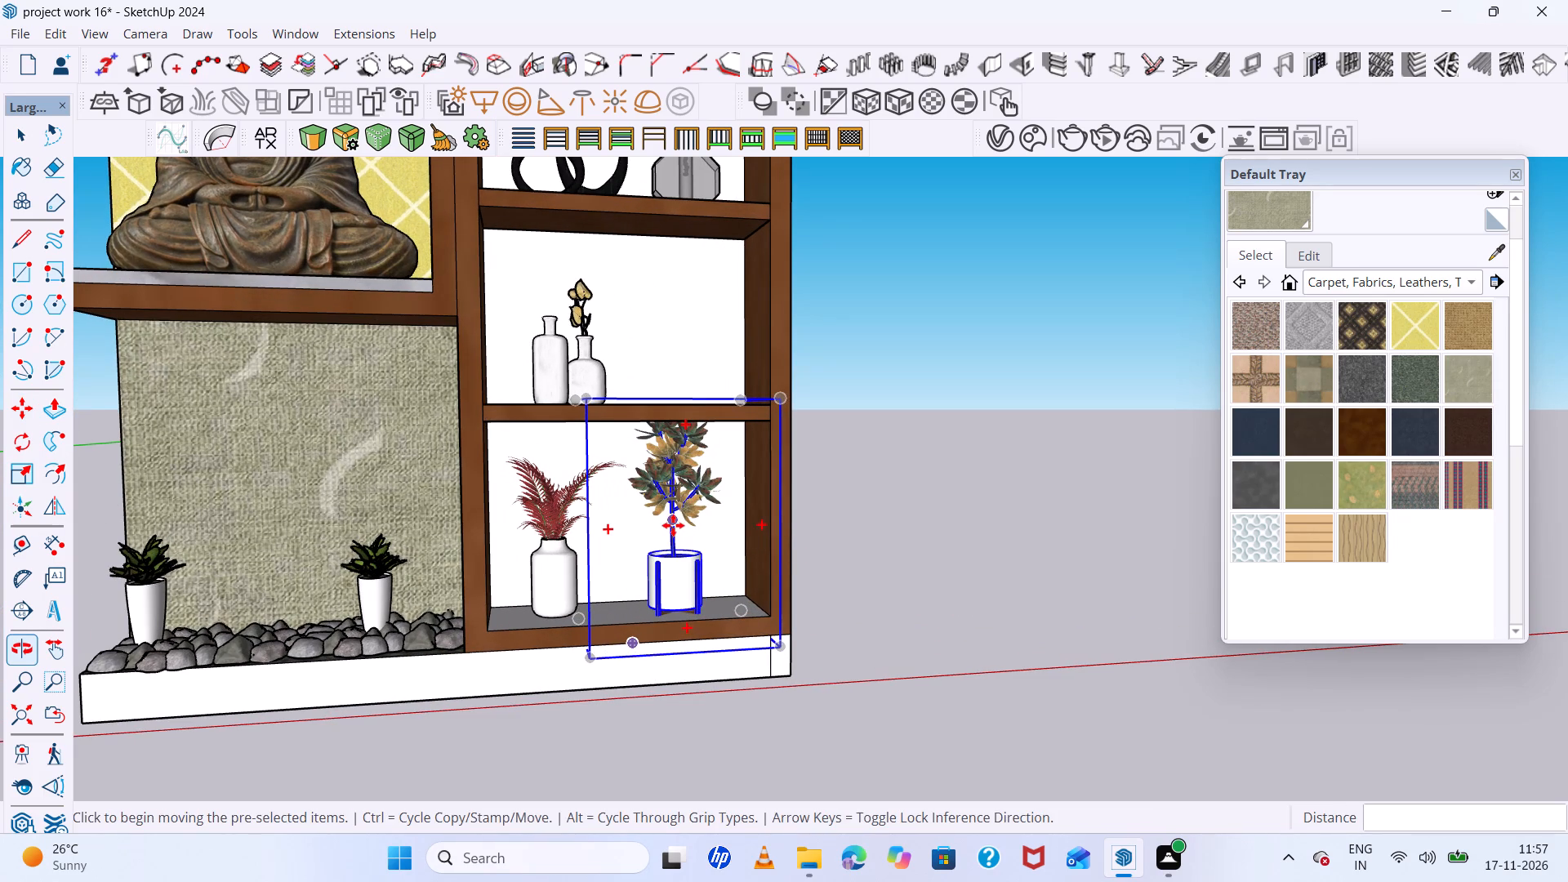
key(s)
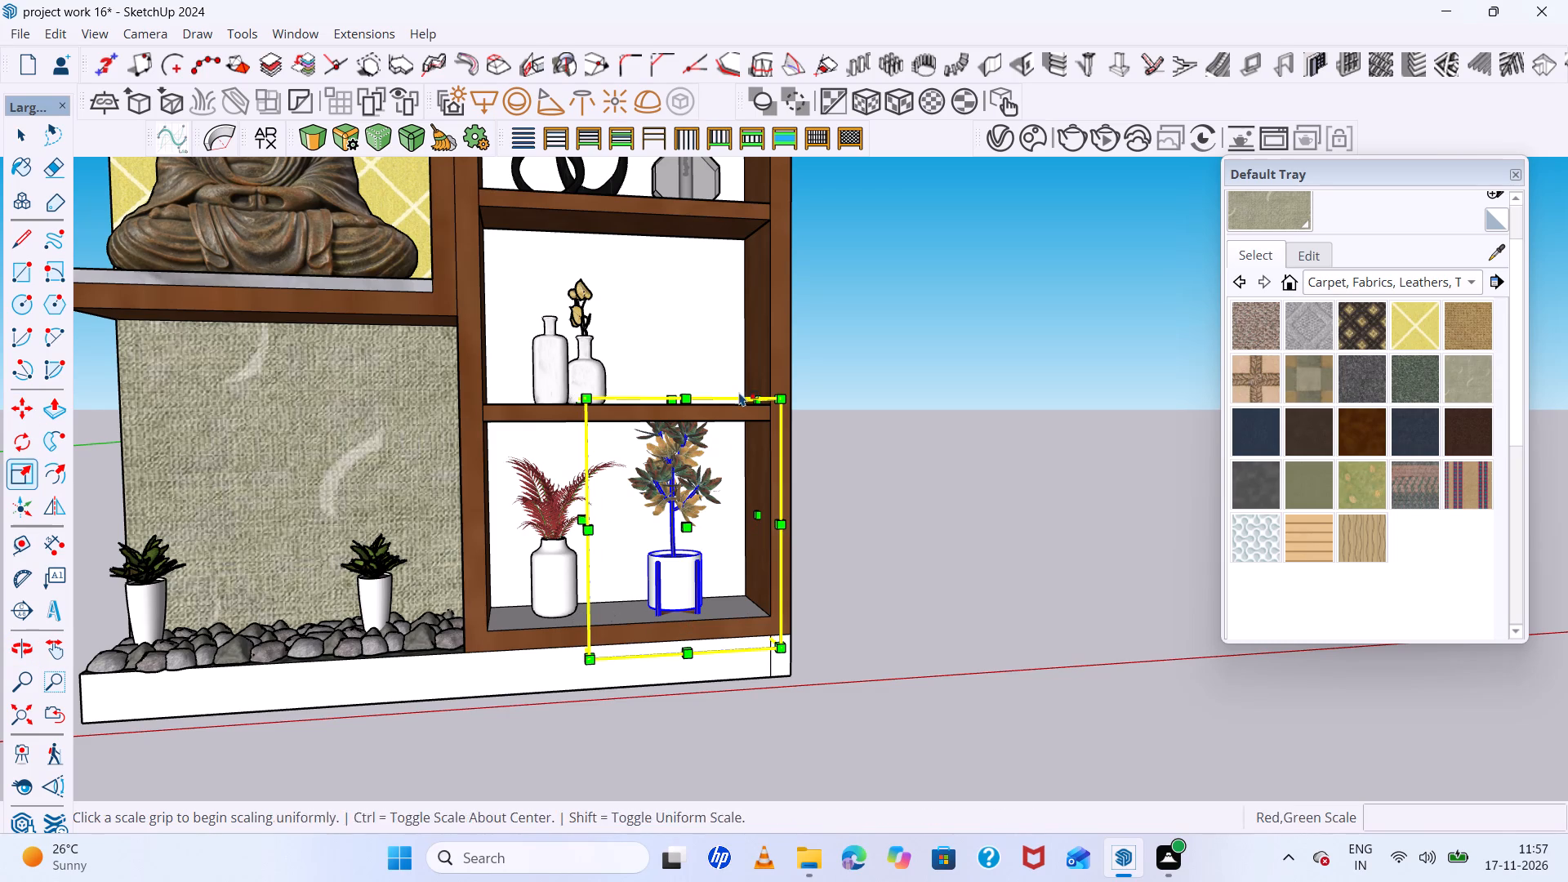
scroll(755, 397, down, 3)
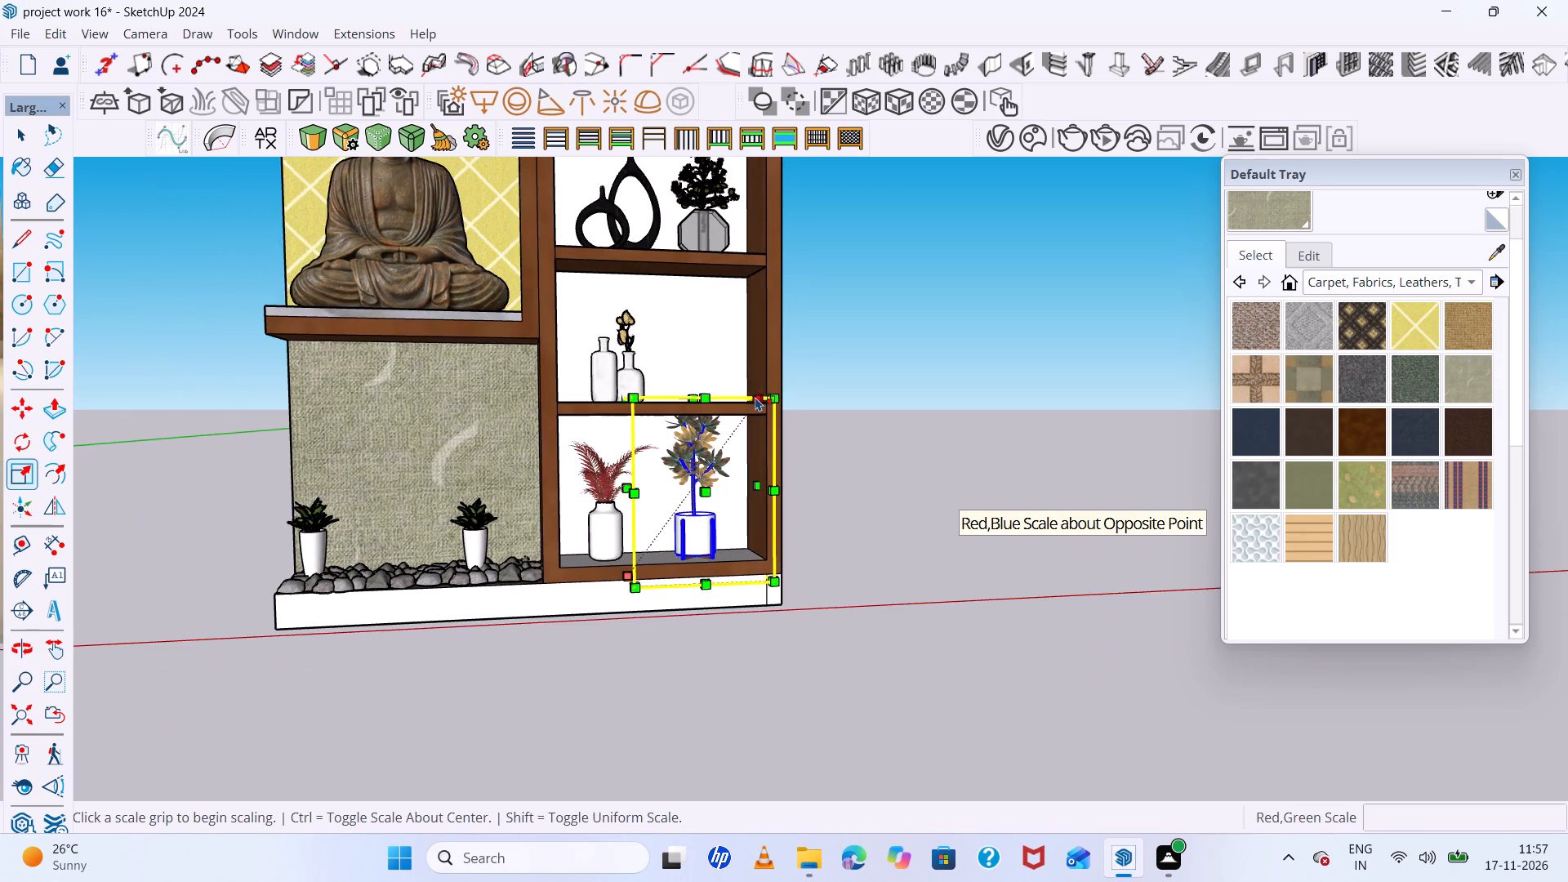
middle_drag(755, 397, 758, 416)
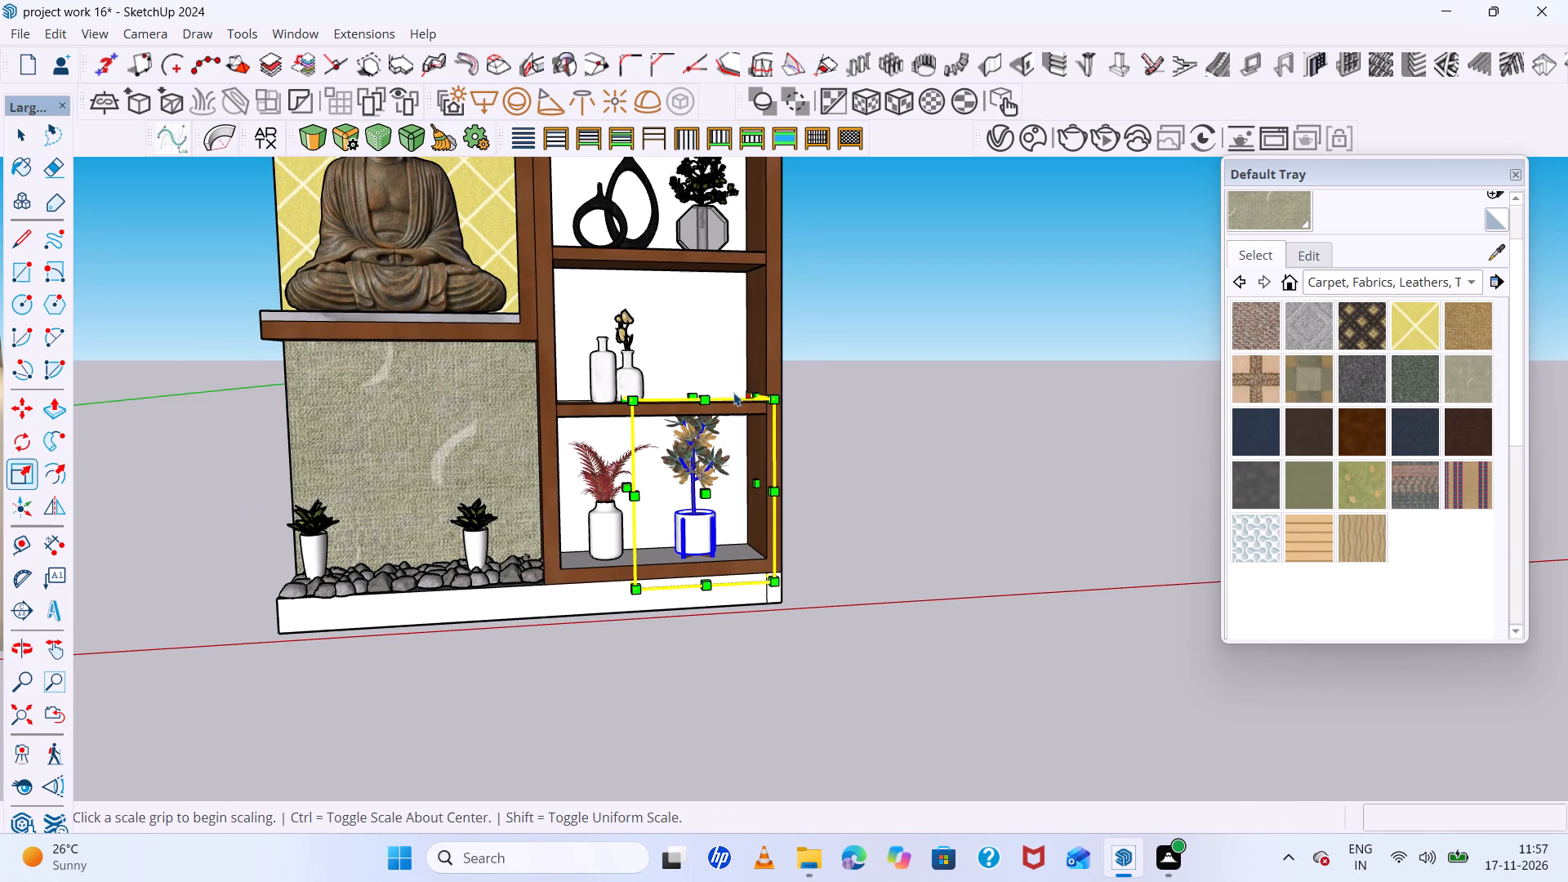
click(635, 592)
click(668, 547)
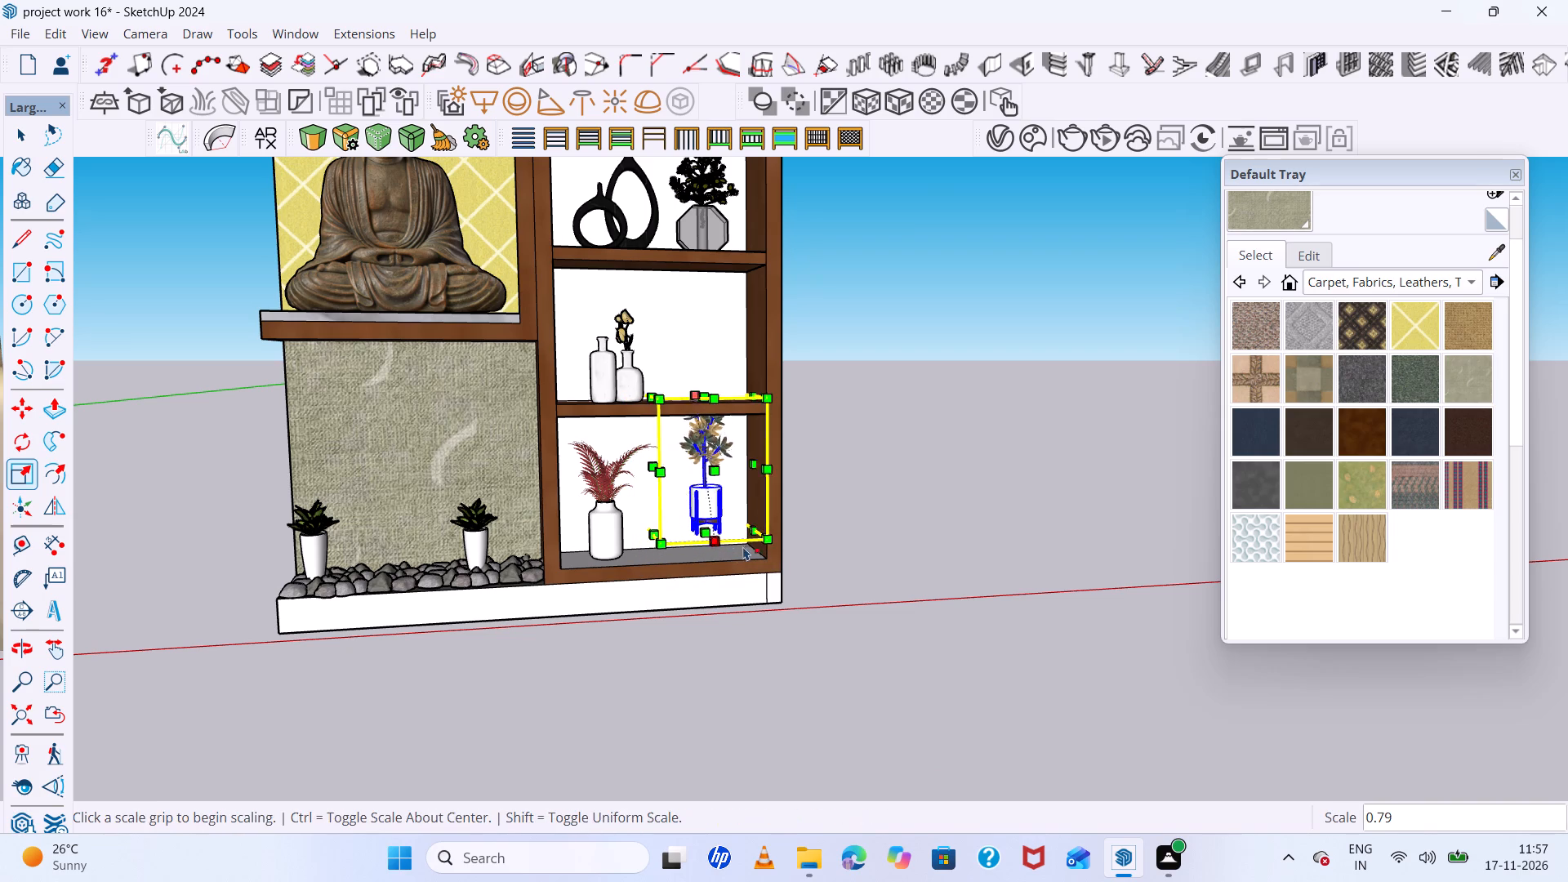
scroll(743, 546, up, 5)
middle_drag(744, 543, 689, 537)
key(space)
Lower the potted plant group about 1" by its bottom corner onto the floor of the bottom compartment.
scroll(751, 519, down, 3)
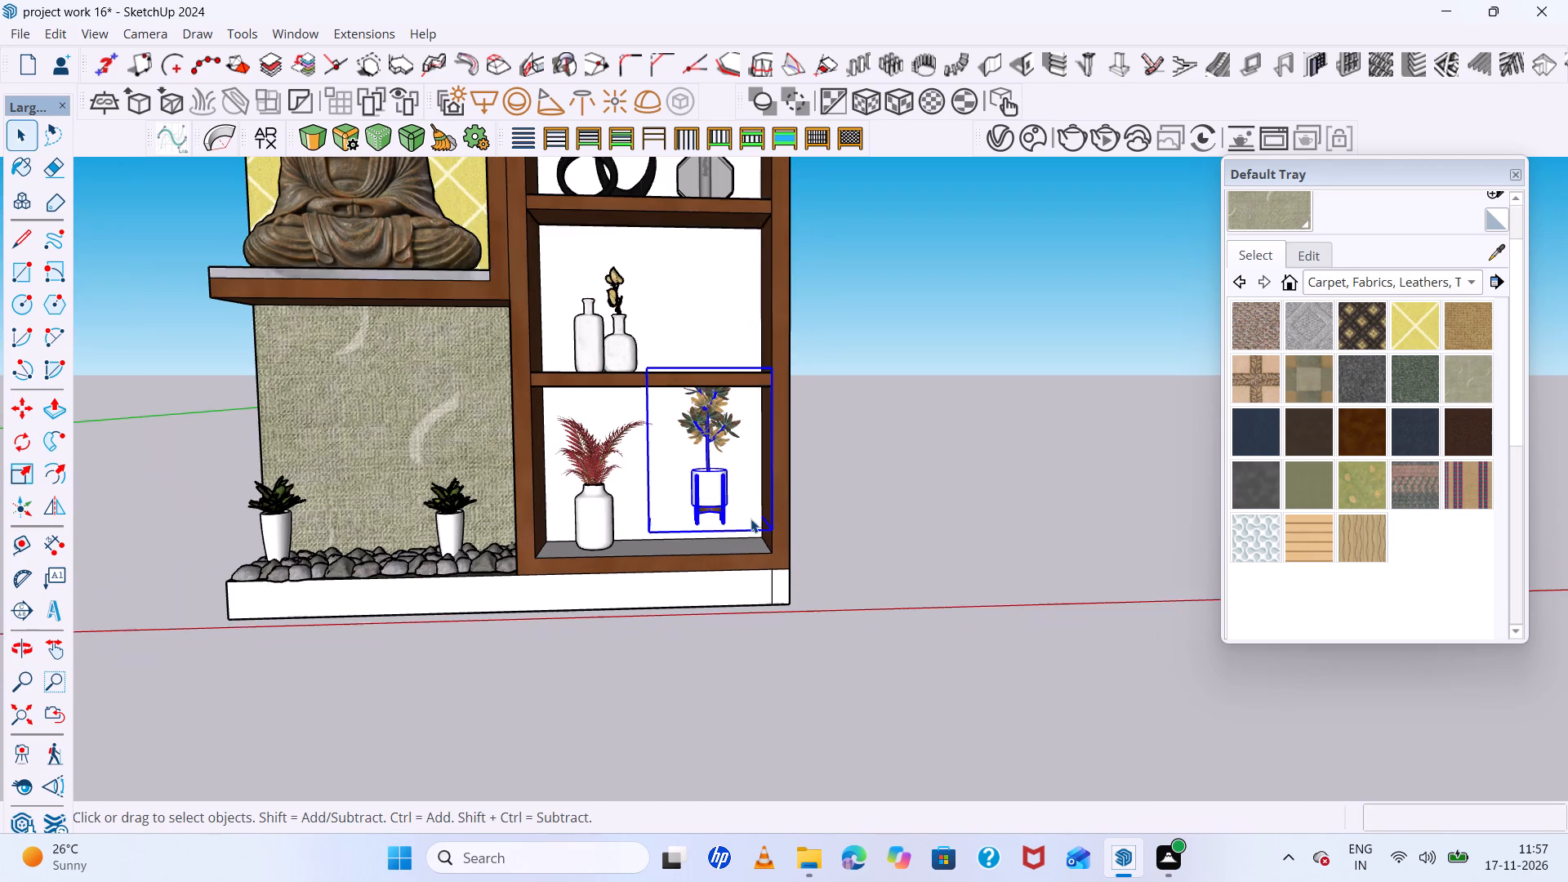
middle_drag(768, 562, 791, 595)
scroll(732, 519, up, 5)
scroll(721, 501, down, 4)
middle_drag(728, 506, 770, 538)
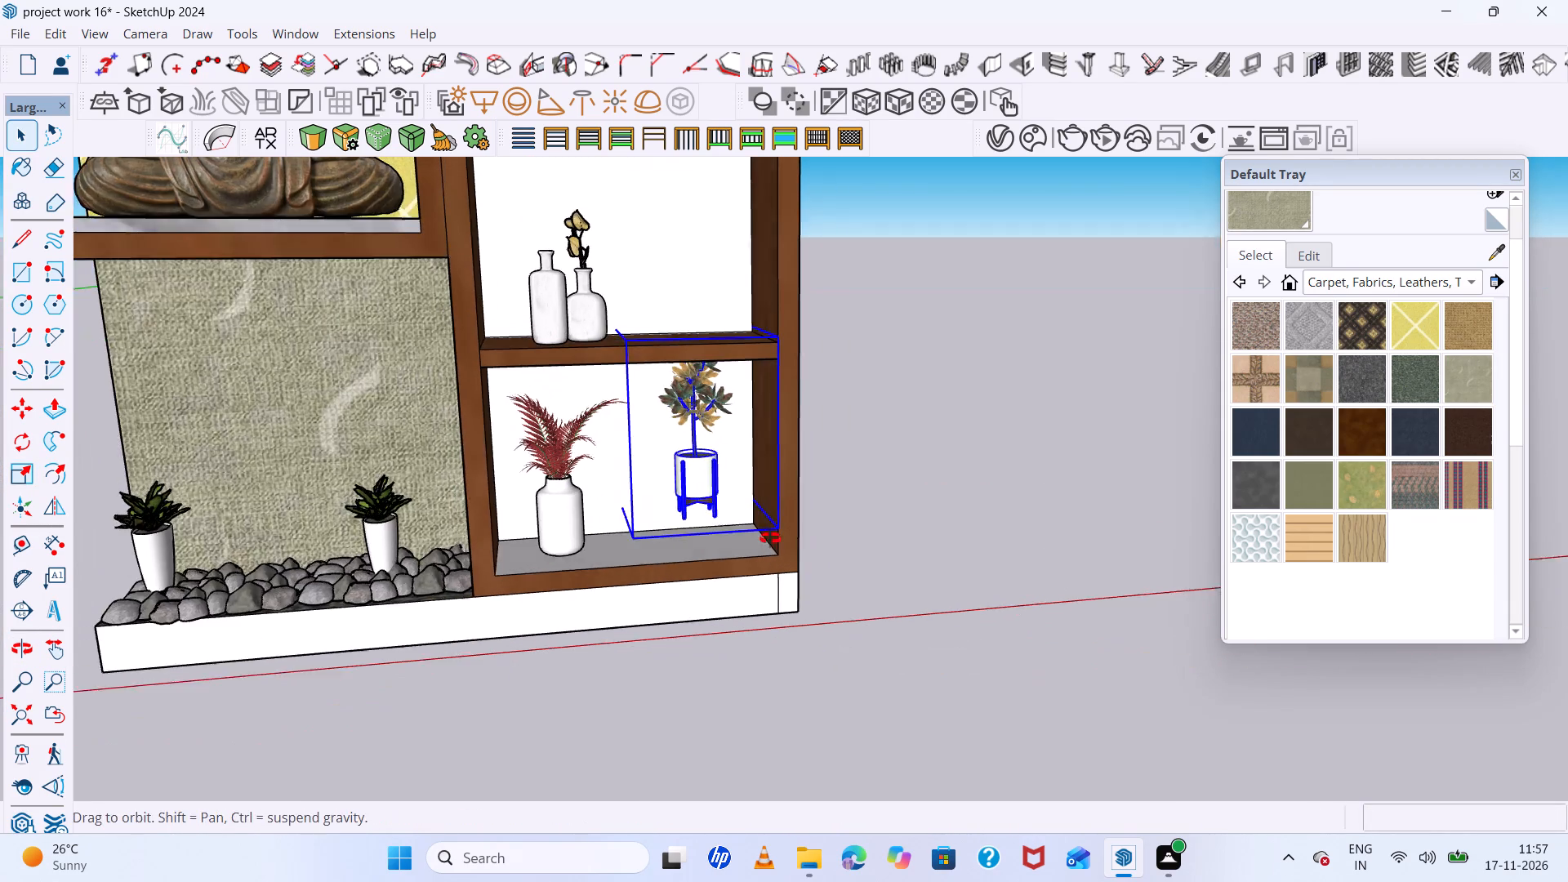
middle_drag(770, 538, 801, 551)
scroll(678, 522, up, 5)
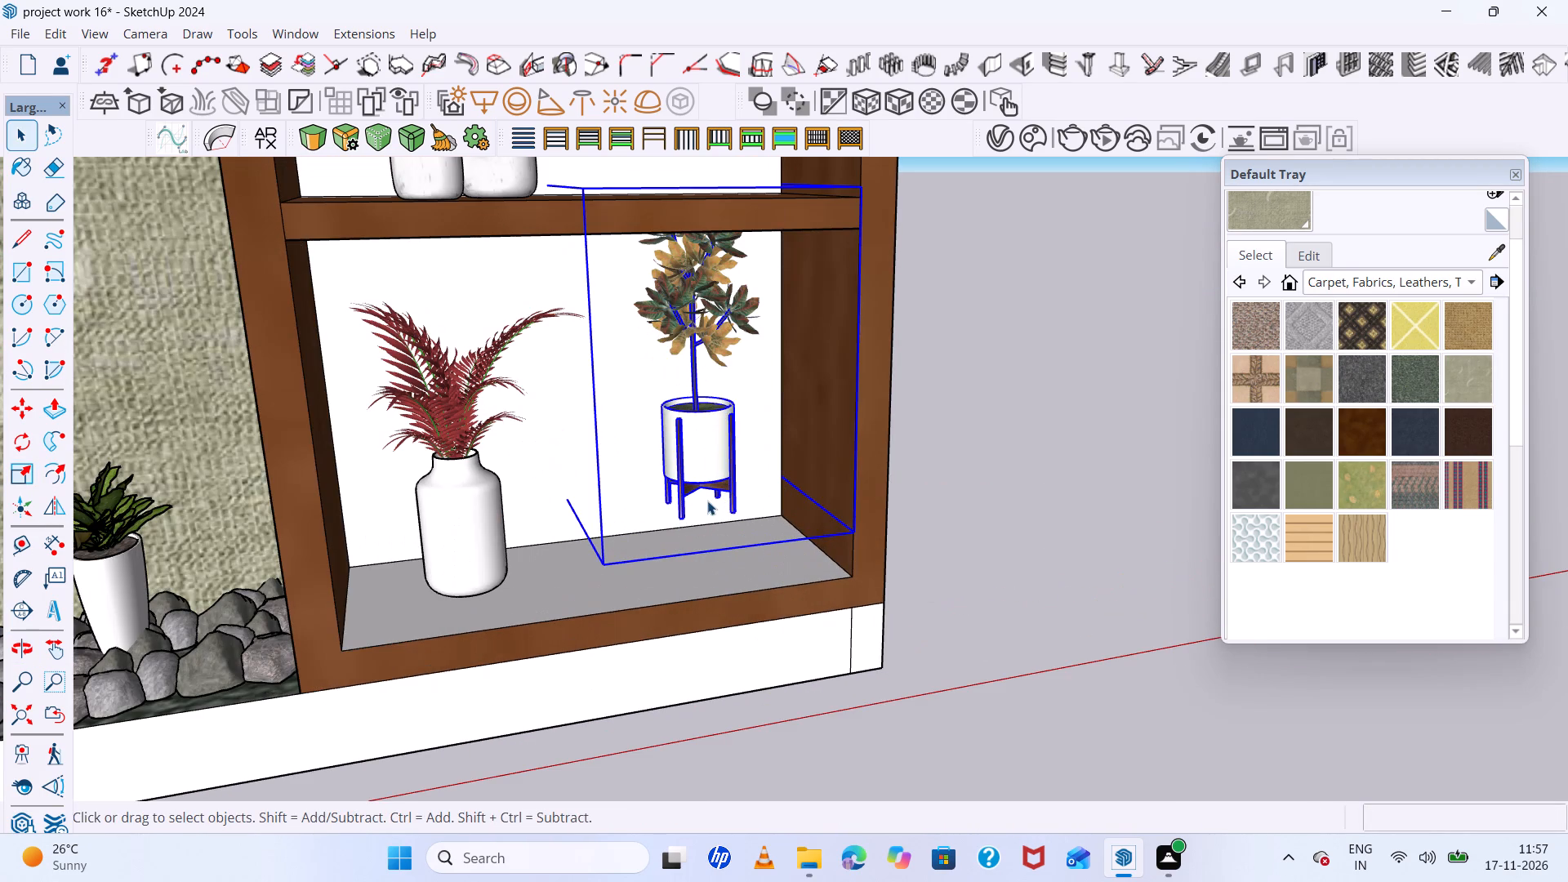
key(m)
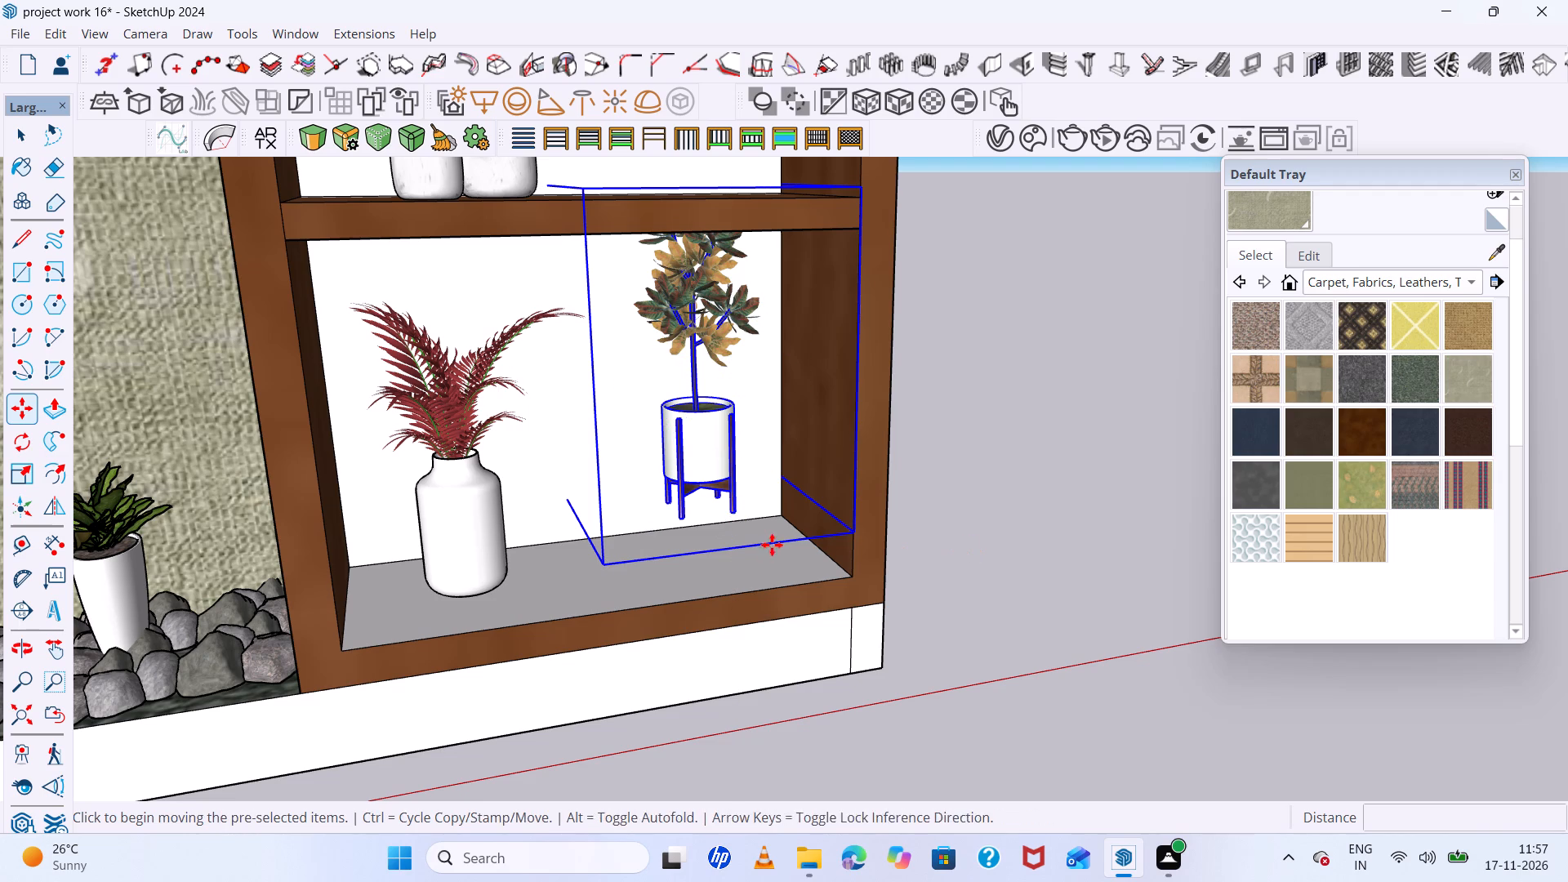
click(857, 534)
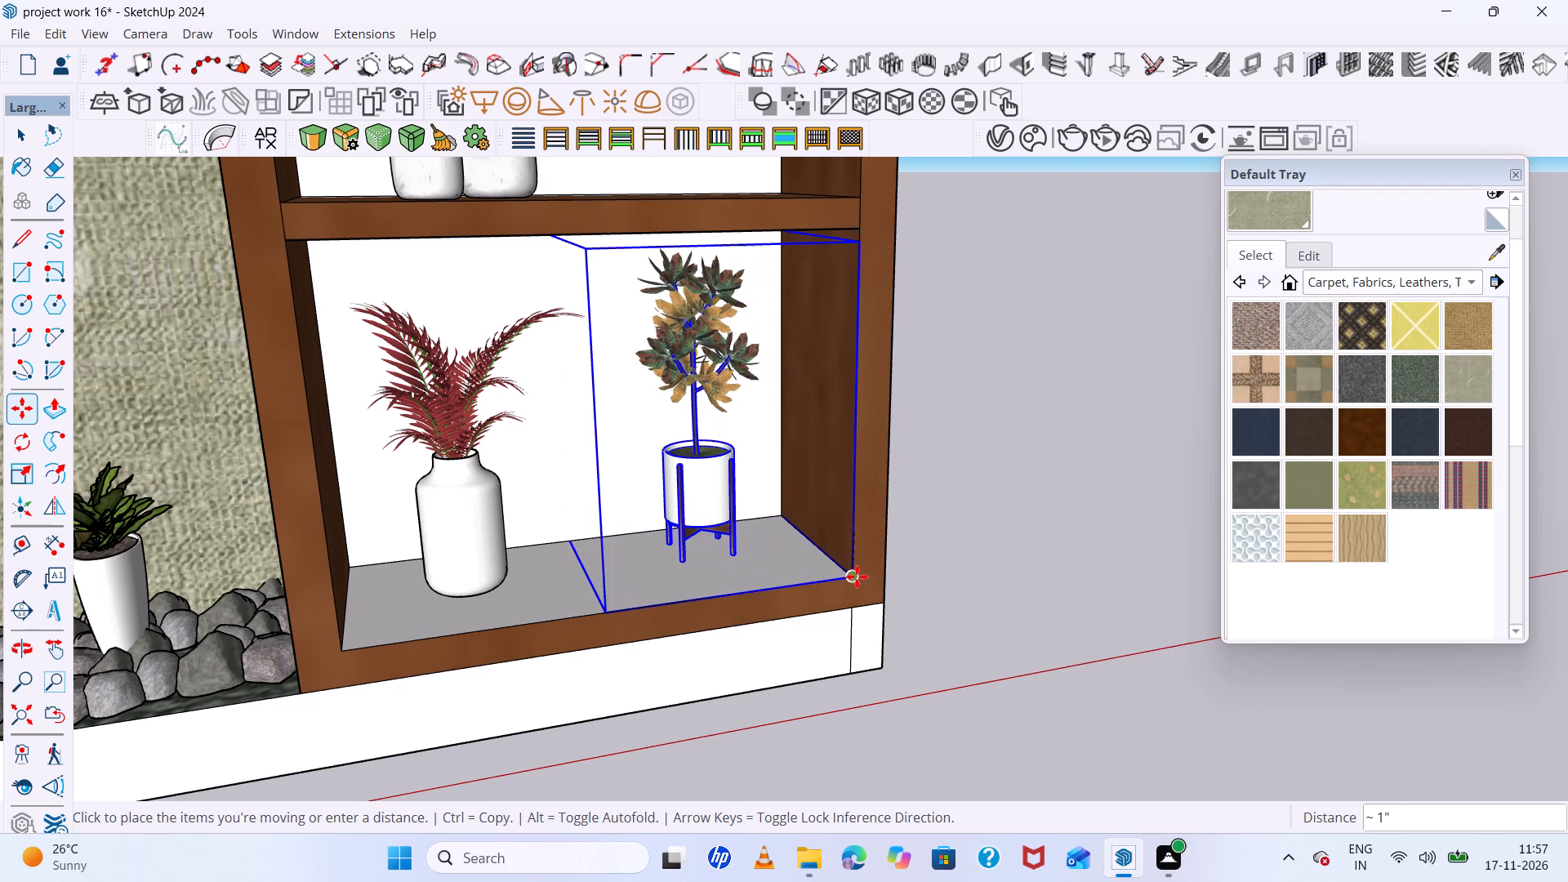
click(857, 577)
Move the potted plant group about 1" toward the front of the bottom shelf and deselect it.
scroll(687, 493, up, 5)
middle_drag(685, 491, 825, 550)
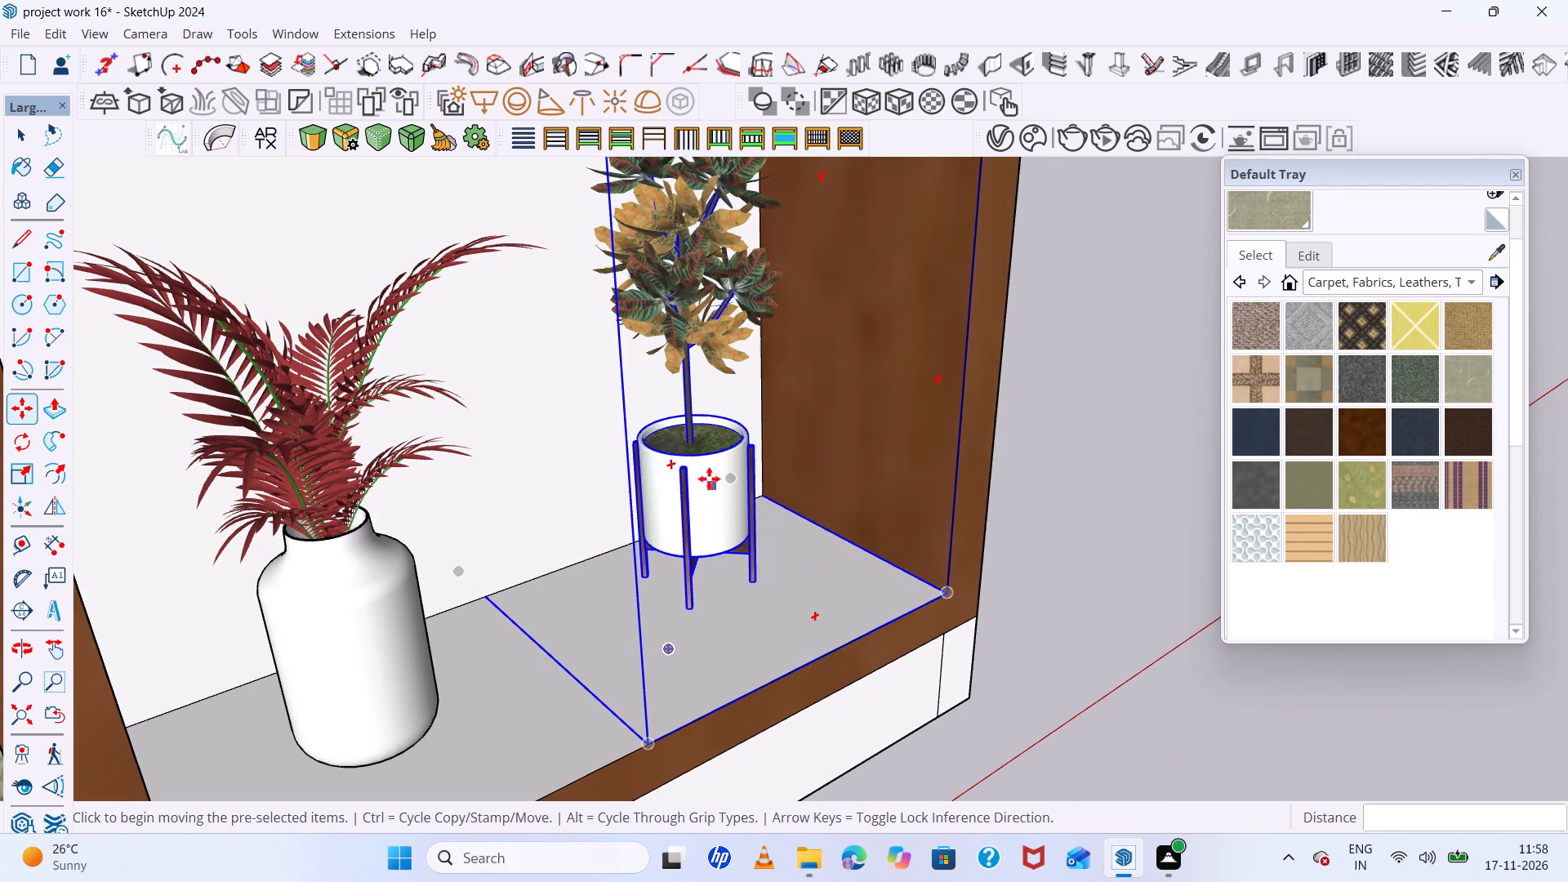
click(706, 457)
click(724, 479)
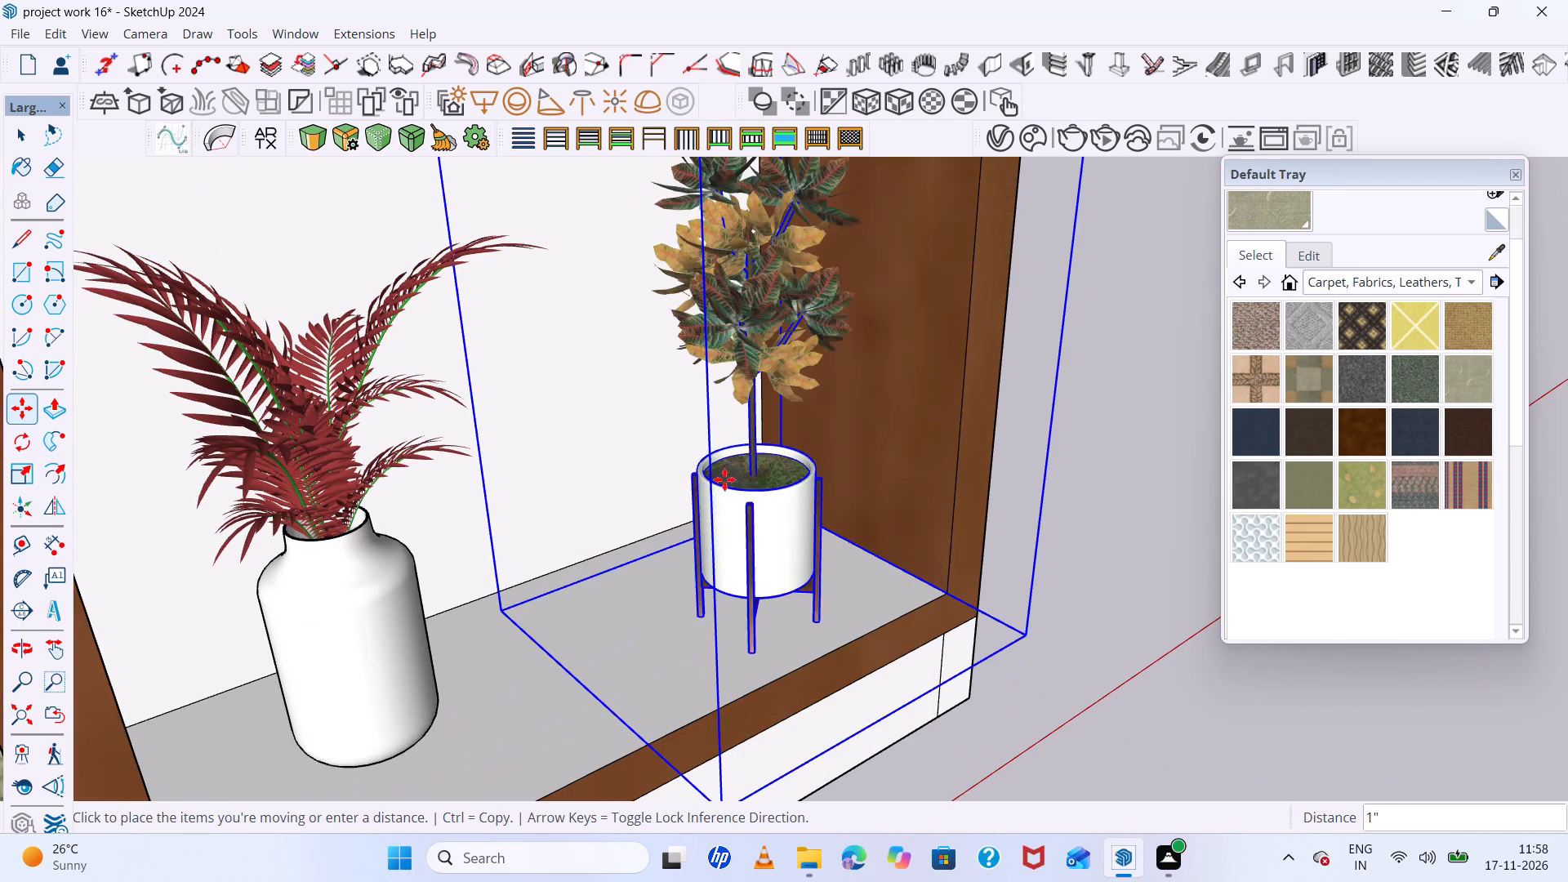
scroll(800, 550, up, 5)
scroll(787, 543, down, 3)
middle_drag(749, 529, 642, 495)
key(space)
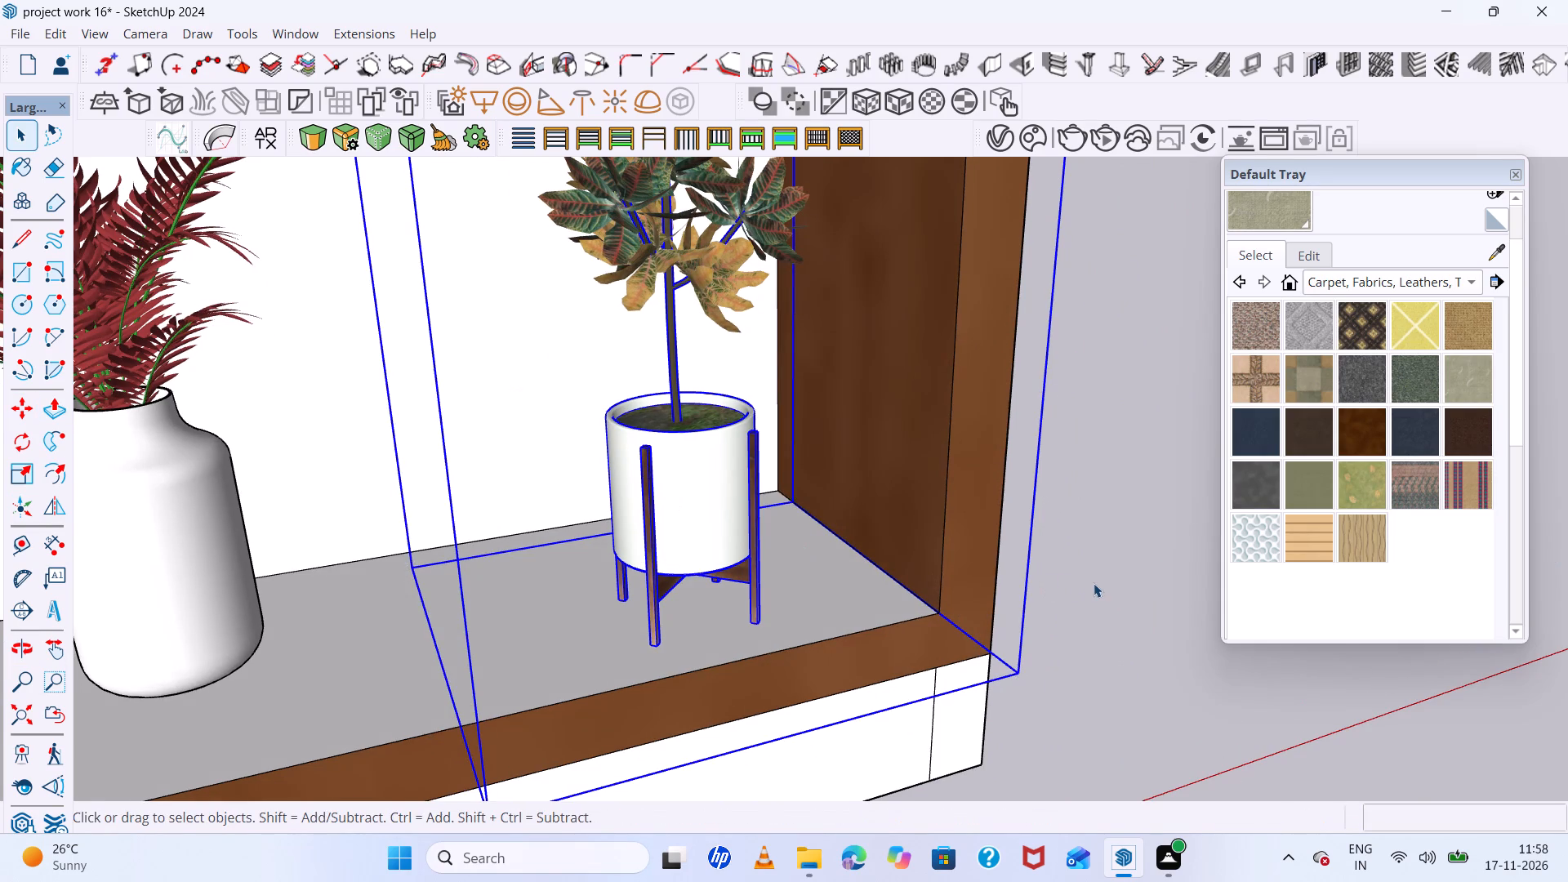
click(1094, 583)
Examine the plant's placement in the bottom compartment and the whole shelving unit against the reference image.
scroll(1087, 583, down, 4)
middle_drag(1086, 583, 861, 457)
scroll(818, 515, down, 11)
middle_drag(942, 570, 964, 502)
scroll(987, 513, up, 5)
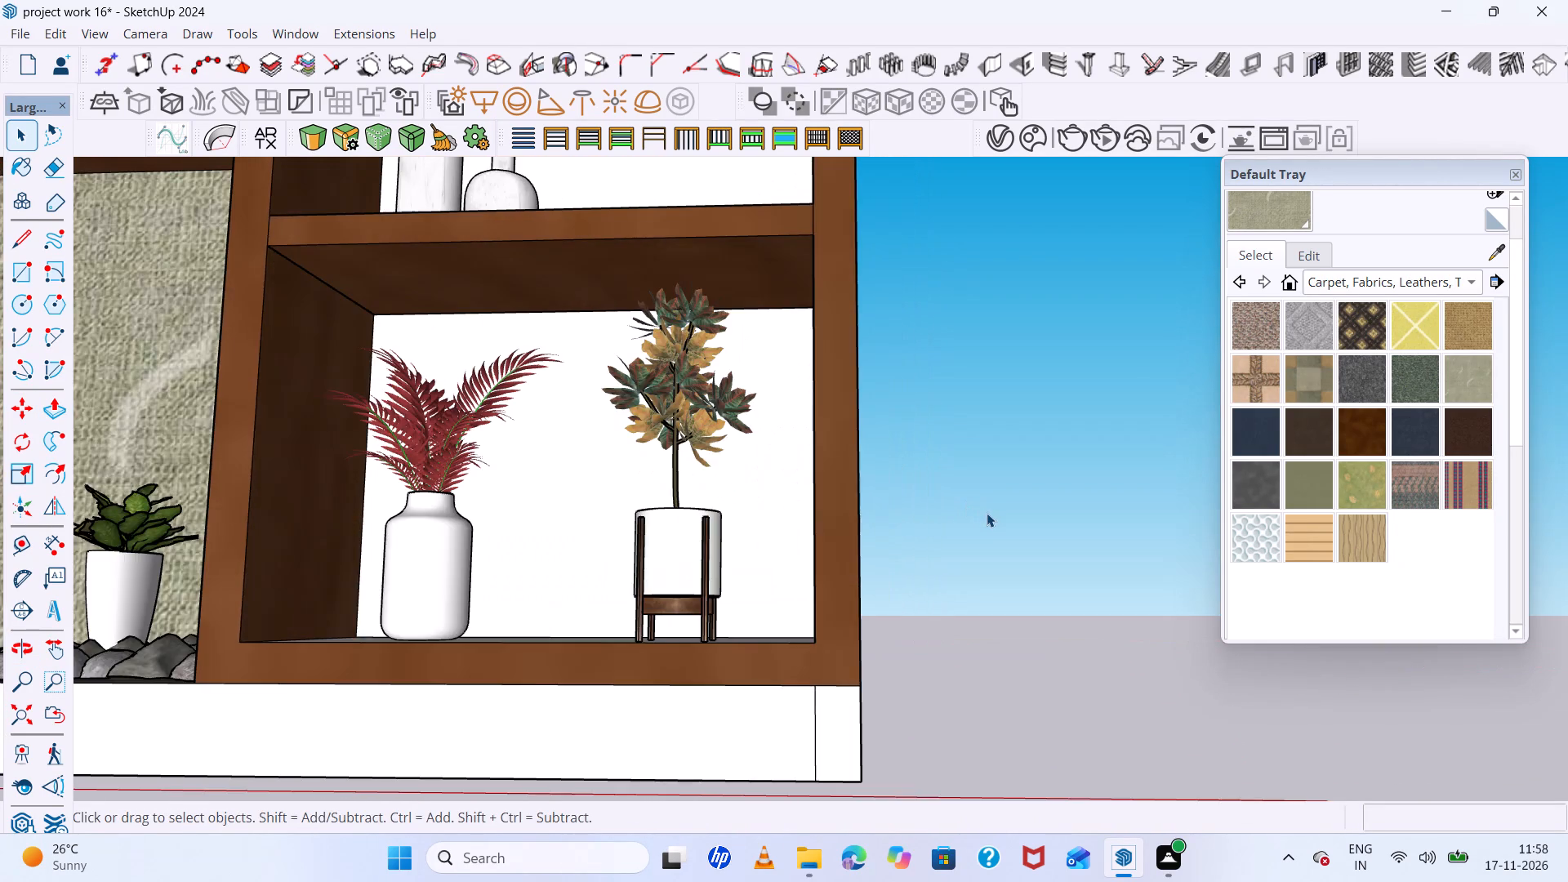
scroll(987, 515, up, 1)
scroll(987, 515, down, 1)
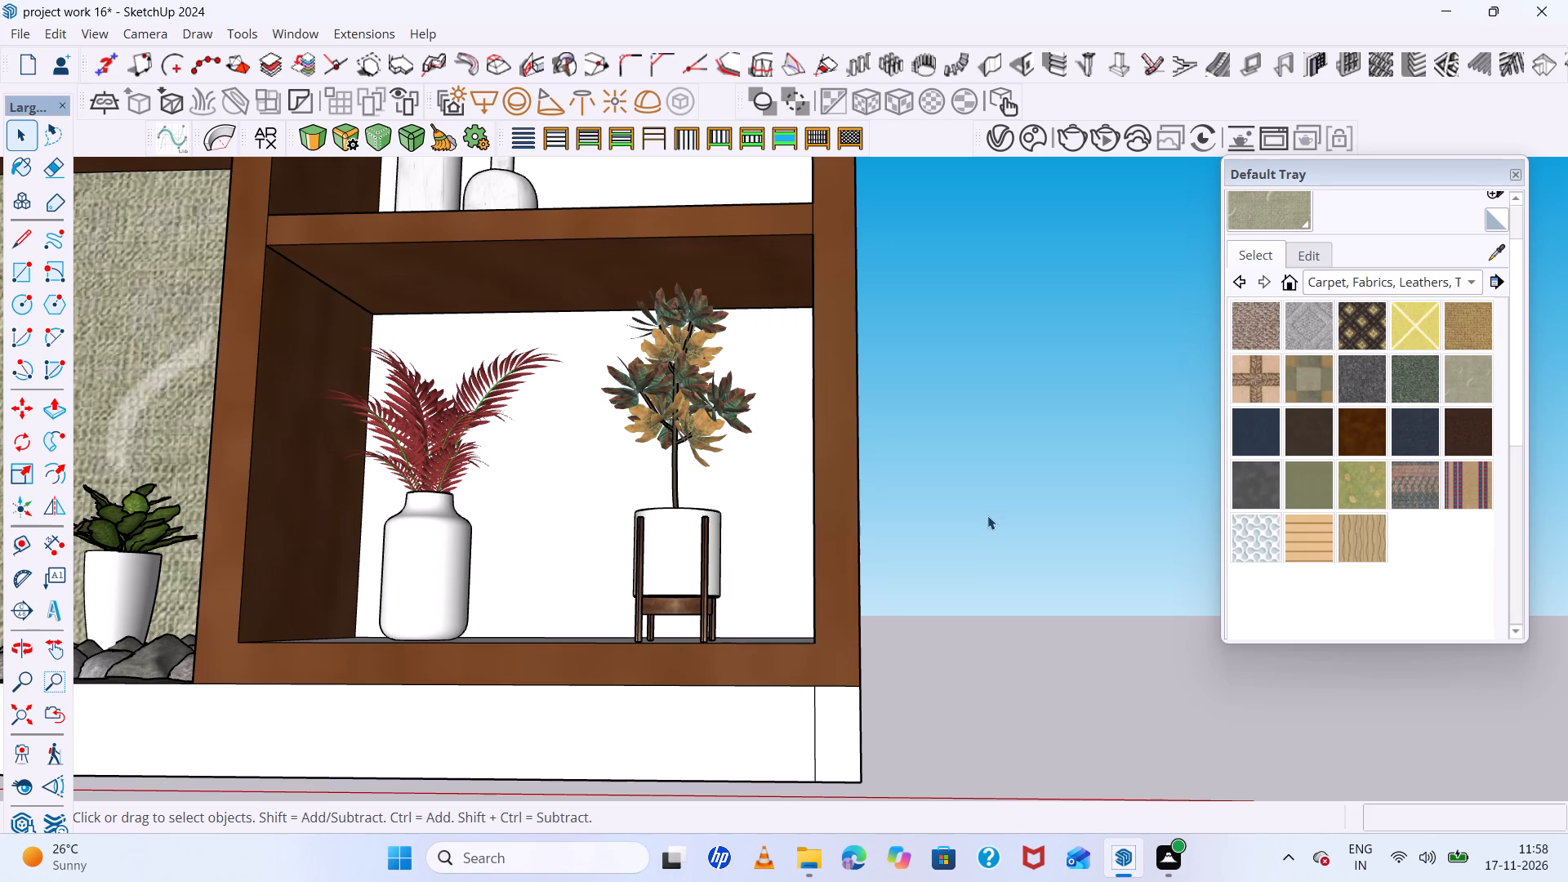
click(987, 515)
scroll(987, 515, down, 5)
scroll(987, 515, up, 5)
scroll(987, 515, down, 1)
middle_drag(987, 515, 1003, 581)
scroll(1002, 572, down, 9)
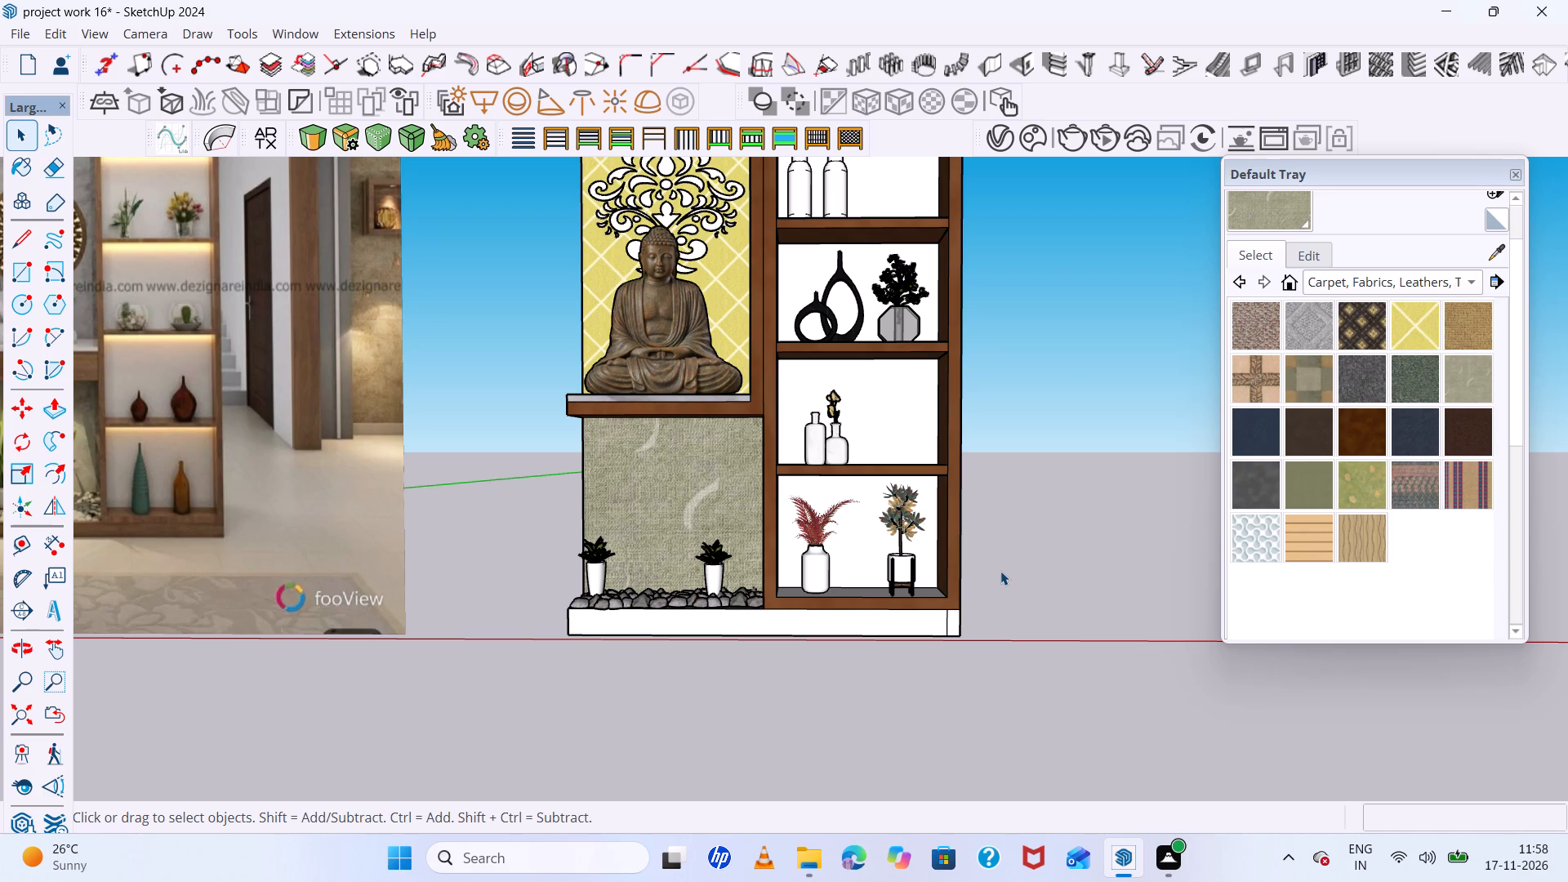
scroll(1000, 571, down, 5)
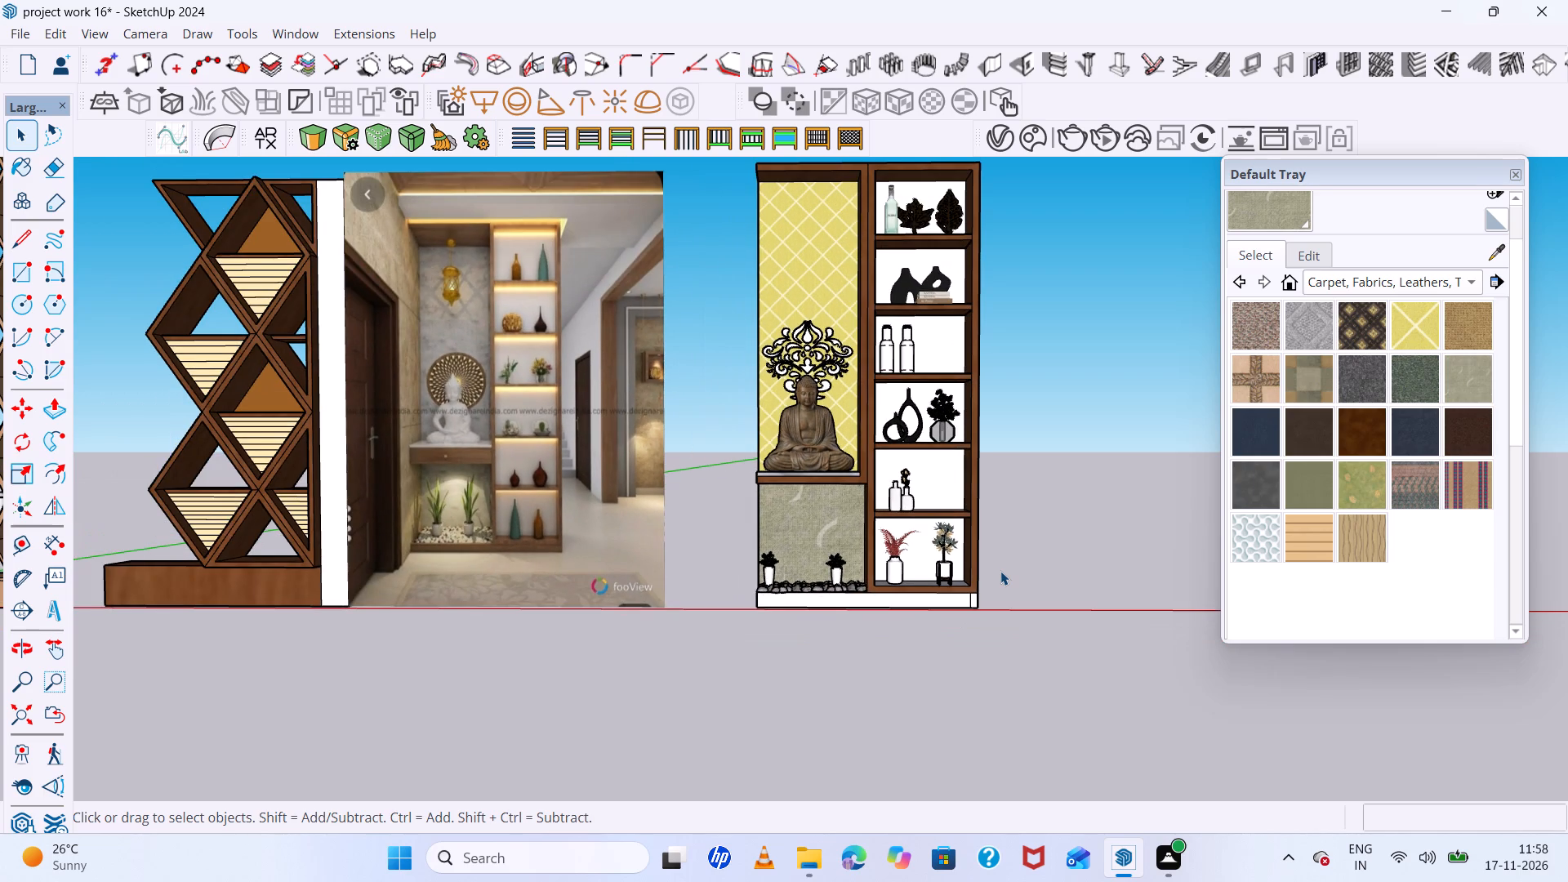
scroll(1000, 571, down, 10)
Delete the reference image standing between the triangular shelving unit and the Buddha shelving unit.
scroll(1002, 454, up, 10)
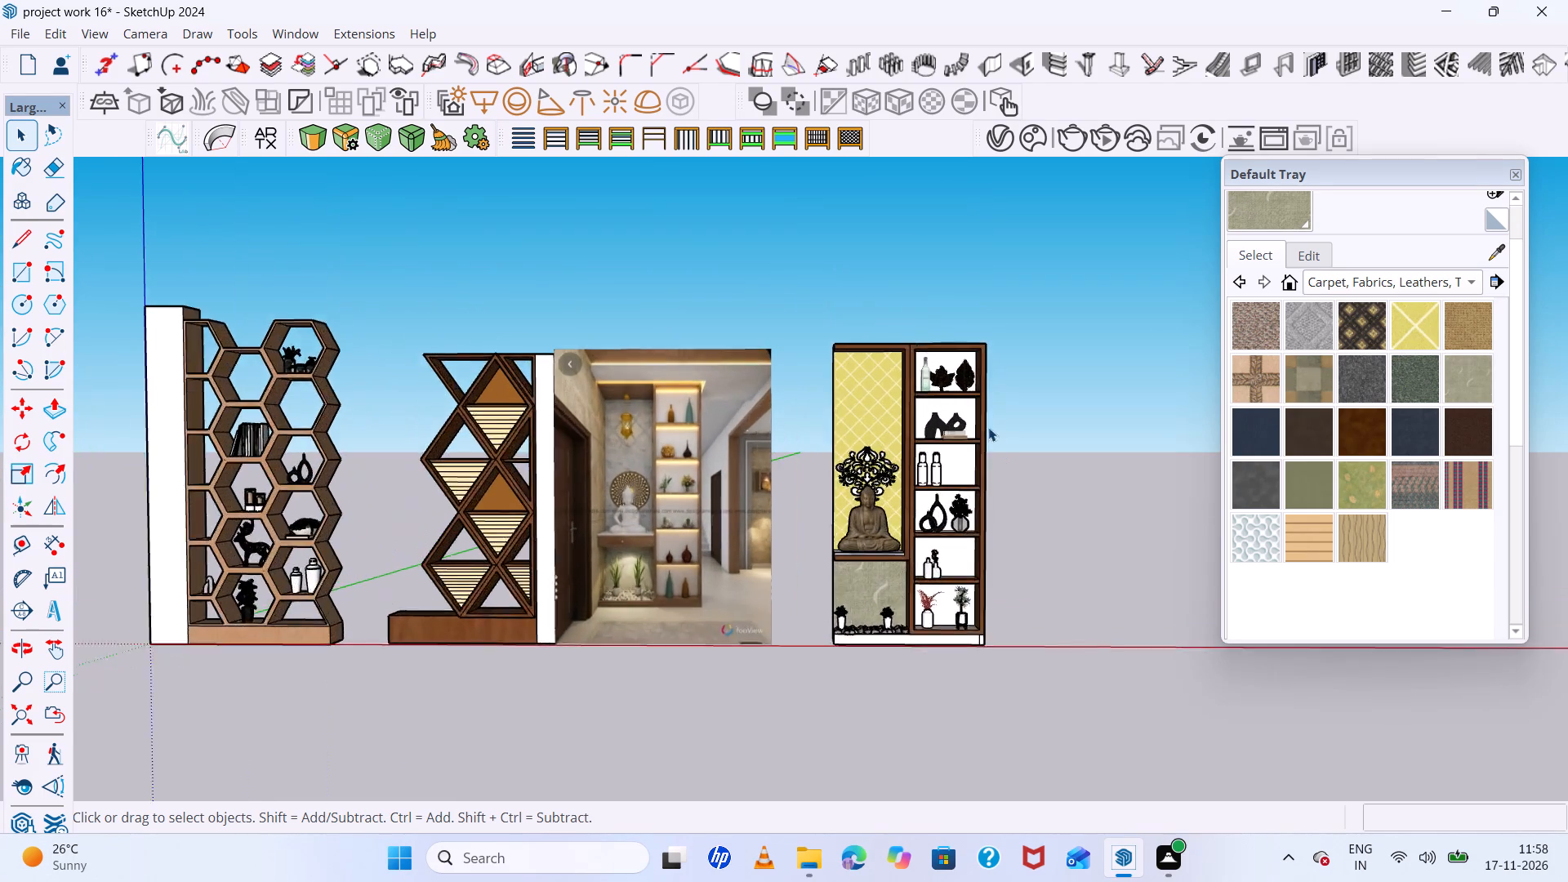
scroll(988, 427, up, 2)
click(663, 502)
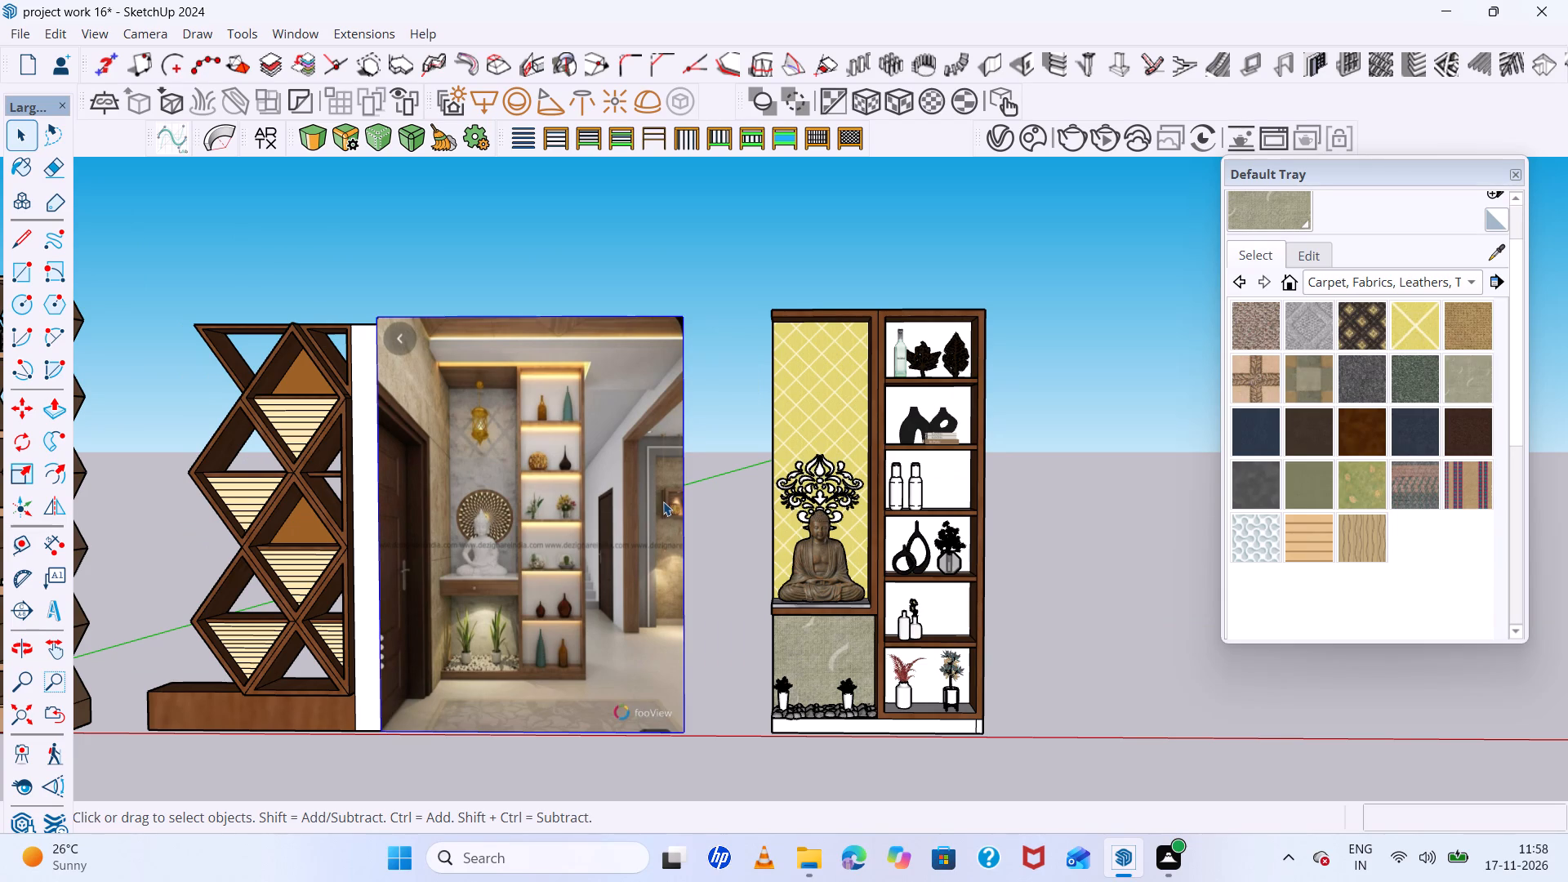
key(Delete)
Group the entire Buddha shelving unit together with all its decor into one group.
scroll(683, 485, down, 13)
scroll(788, 467, down, 4)
middle_drag(804, 486, 808, 513)
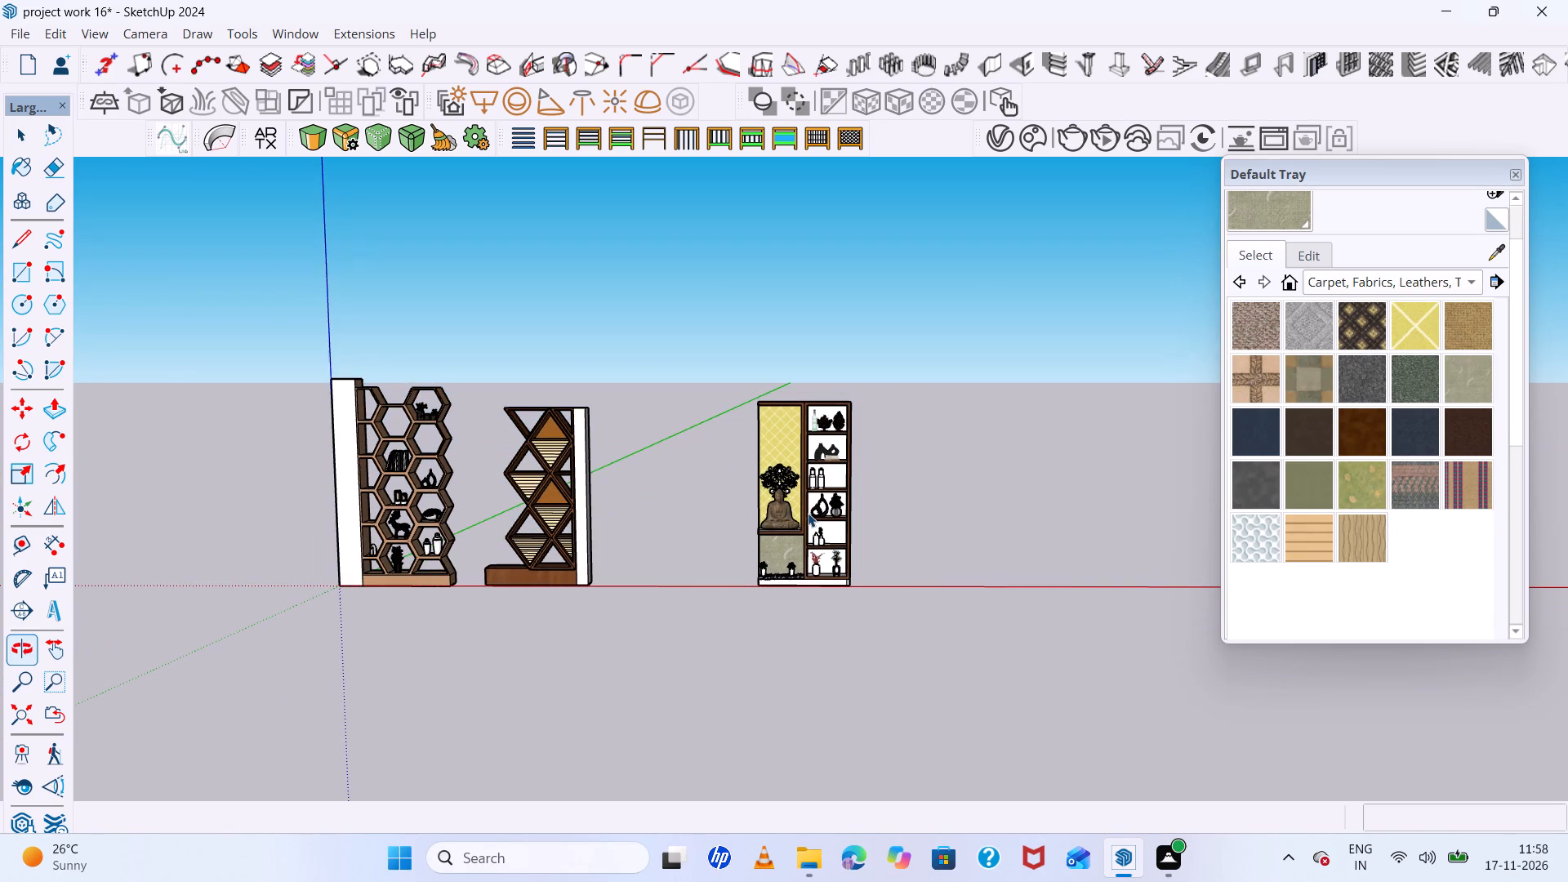
drag(926, 354, 737, 636)
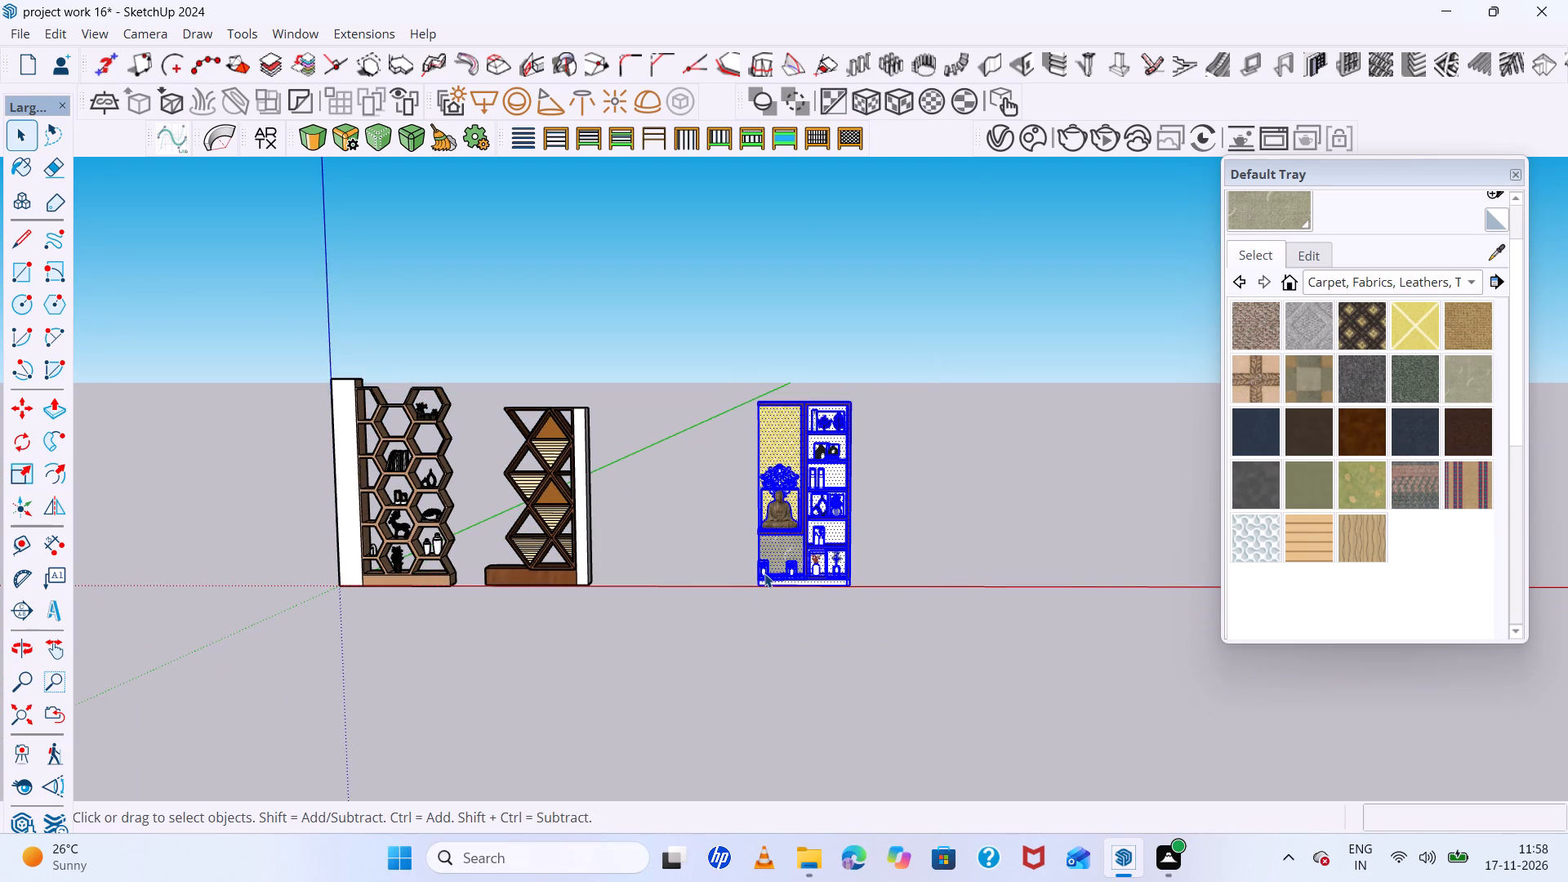
right_click(764, 573)
click(839, 223)
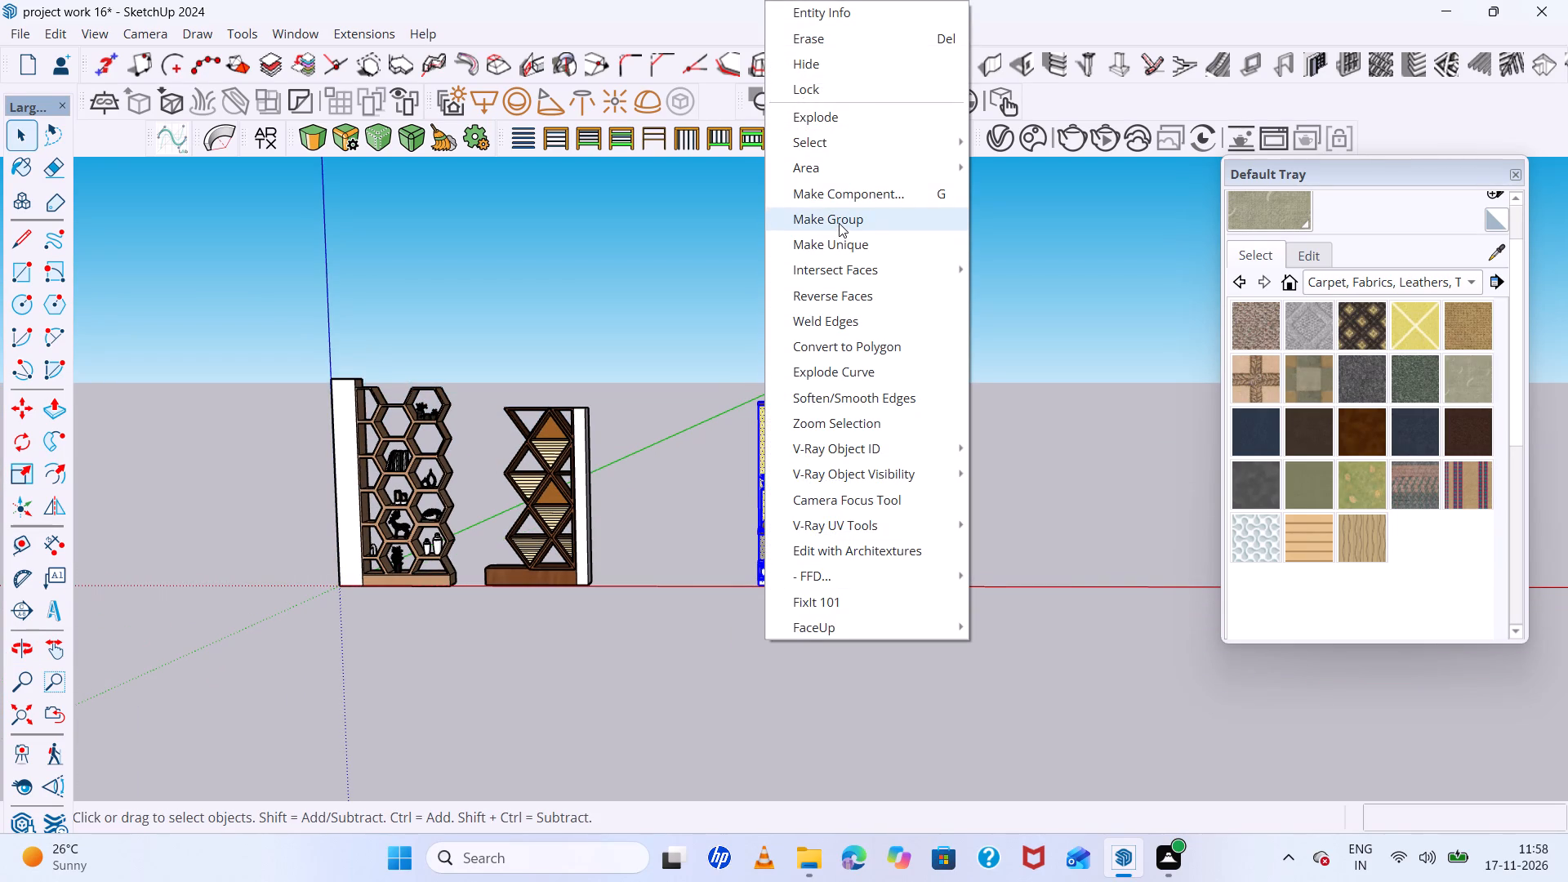
Move the Buddha shelving group by its bottom front corner along the red axis to just beside the triangular unit, and deselect it.
scroll(835, 534, up, 5)
middle_drag(835, 555, 933, 612)
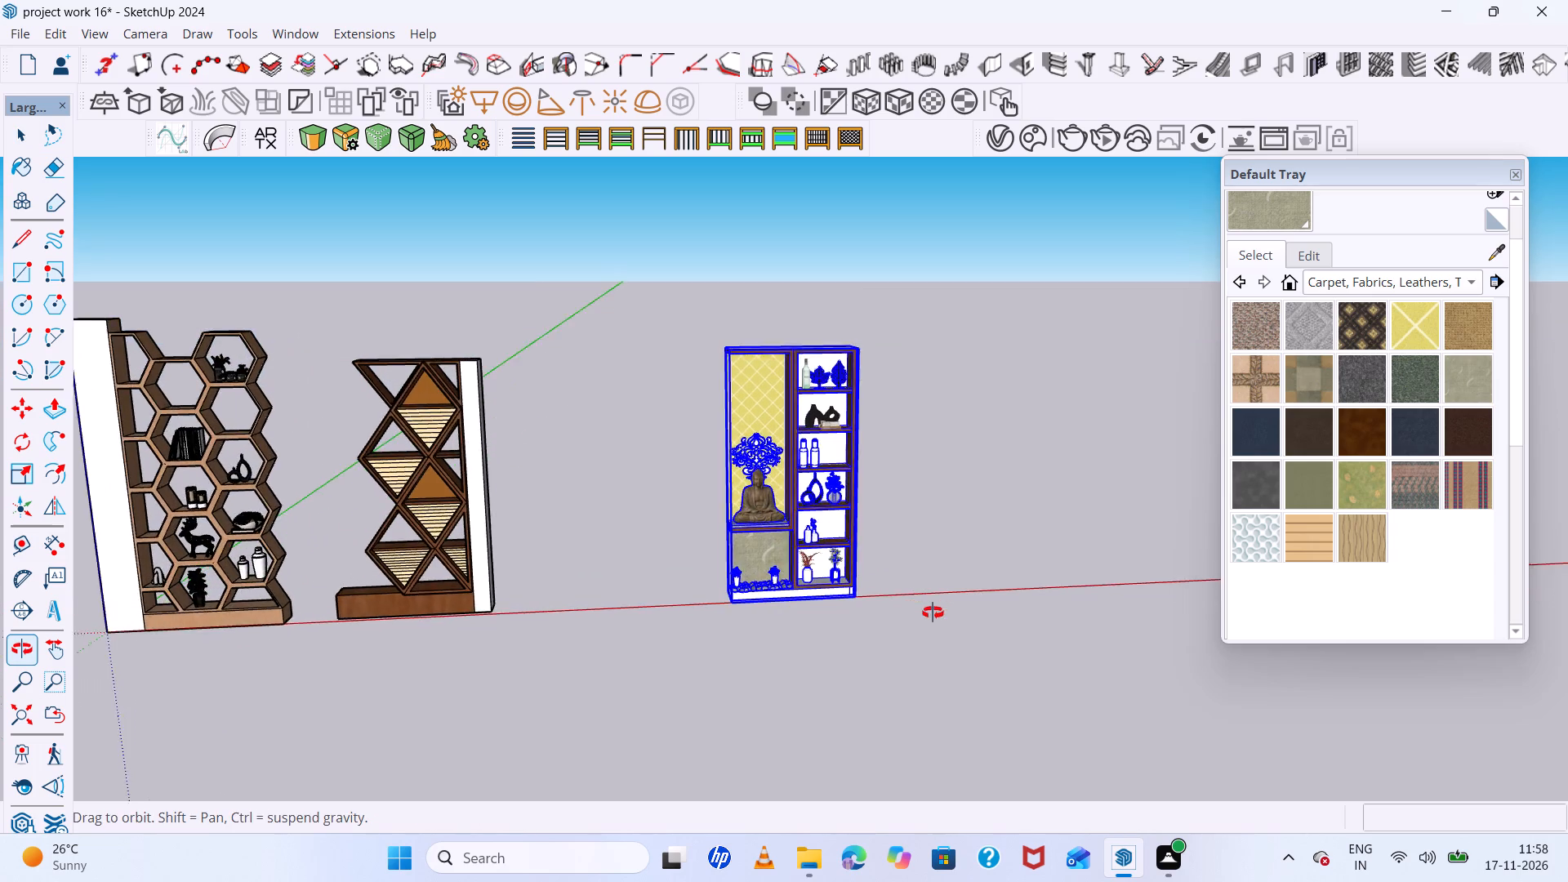
middle_drag(933, 612, 731, 652)
scroll(737, 583, up, 5)
middle_drag(737, 581, 906, 600)
scroll(784, 594, up, 4)
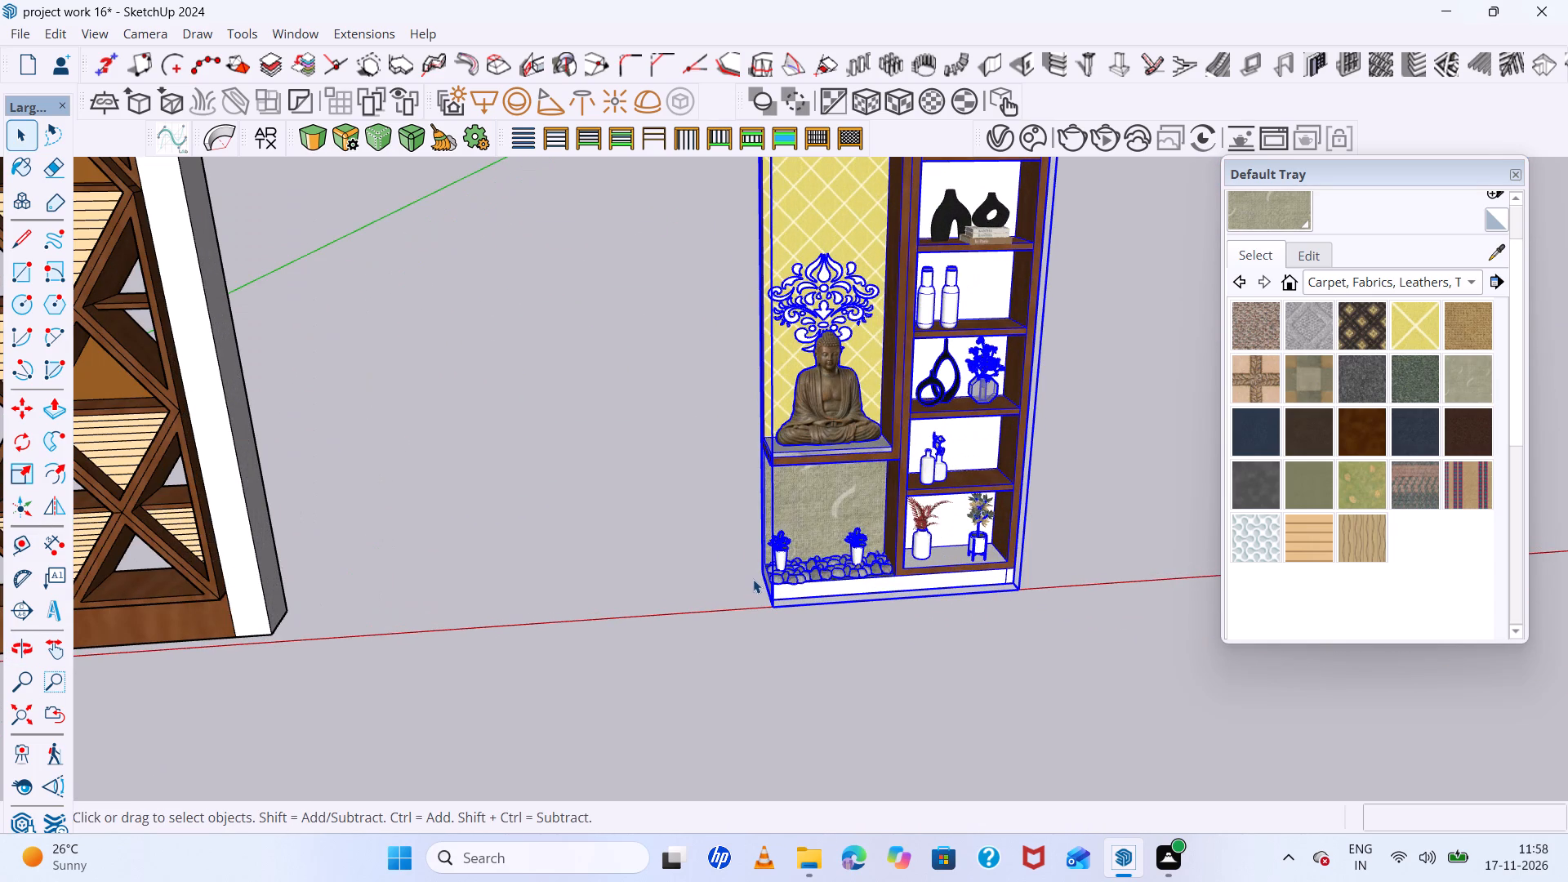
key(m)
scroll(768, 609, up, 1)
click(770, 604)
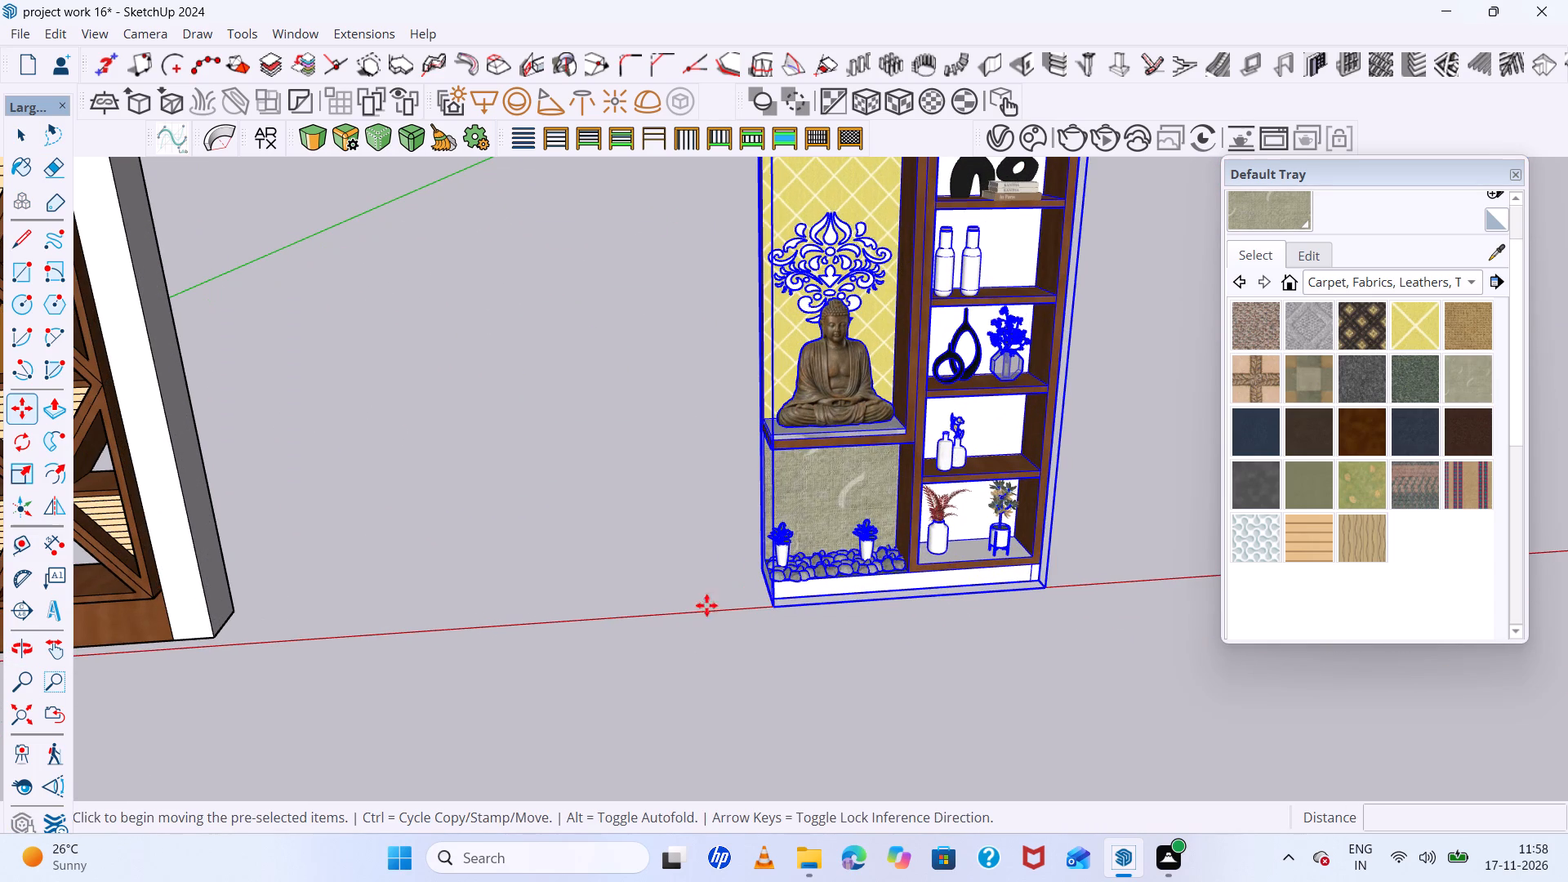
scroll(674, 607, down, 17)
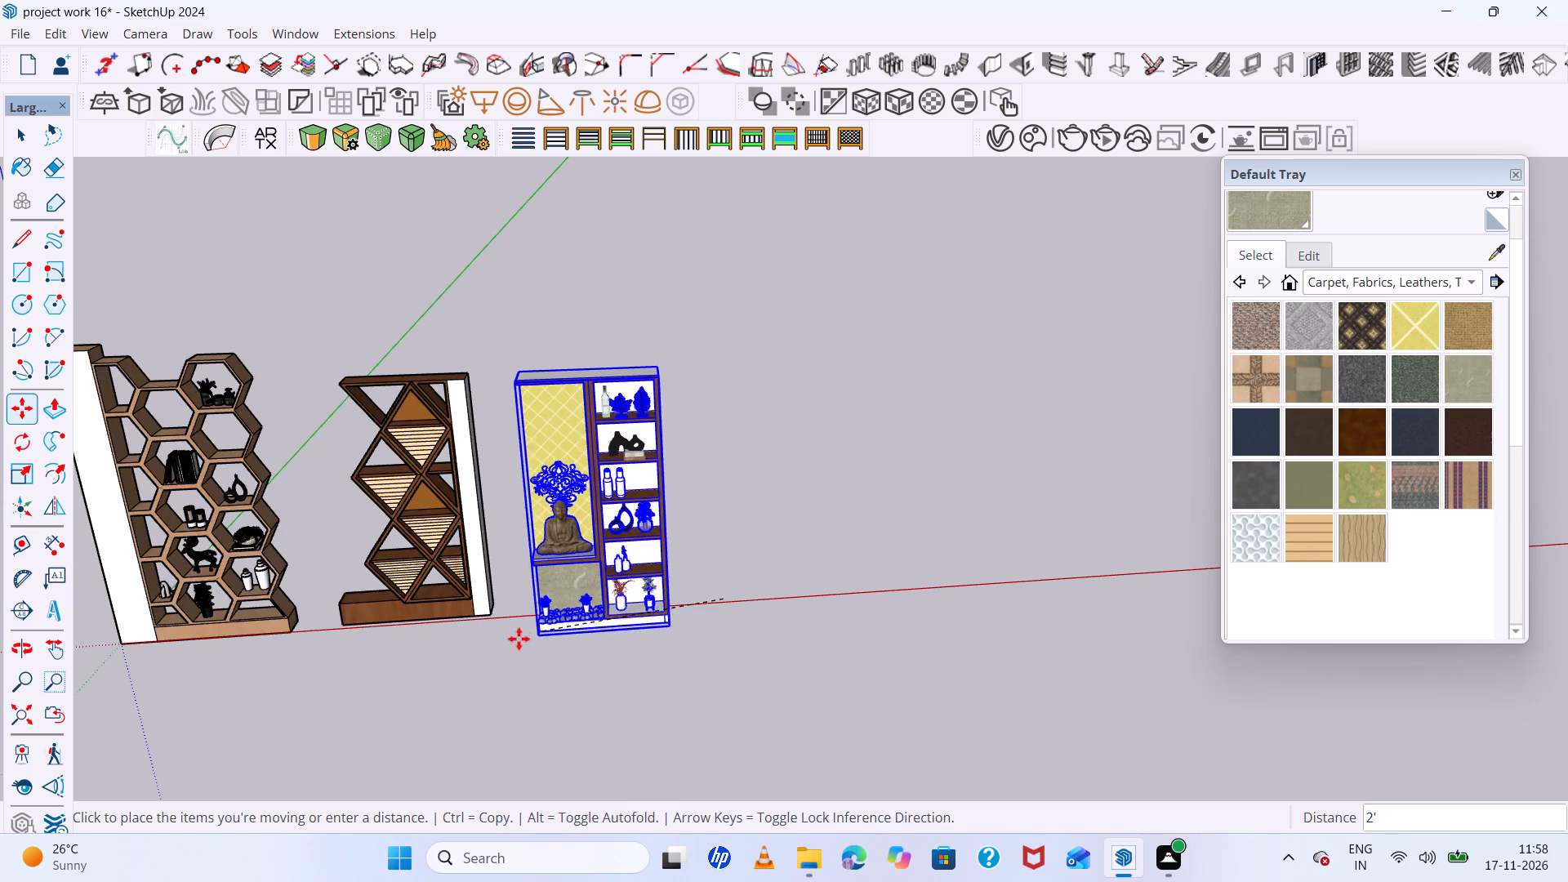
click(511, 622)
key(space)
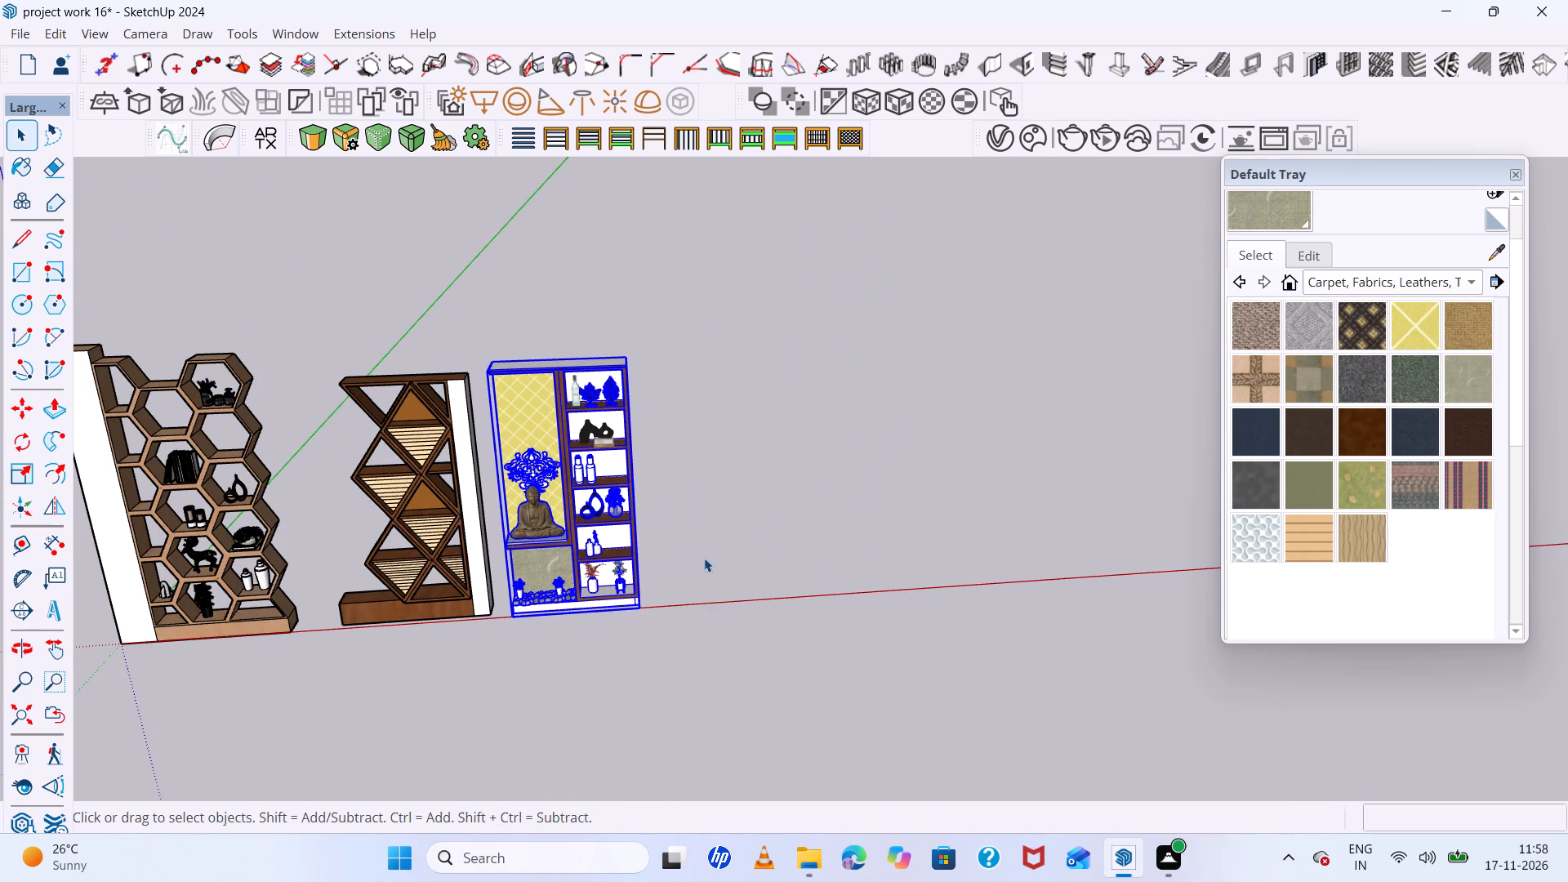
click(707, 558)
Examine the relocated Buddha shelving unit in line with the triangular and hexagonal units.
scroll(762, 696, up, 1)
middle_drag(761, 691, 764, 577)
scroll(764, 577, up, 1)
scroll(826, 600, down, 3)
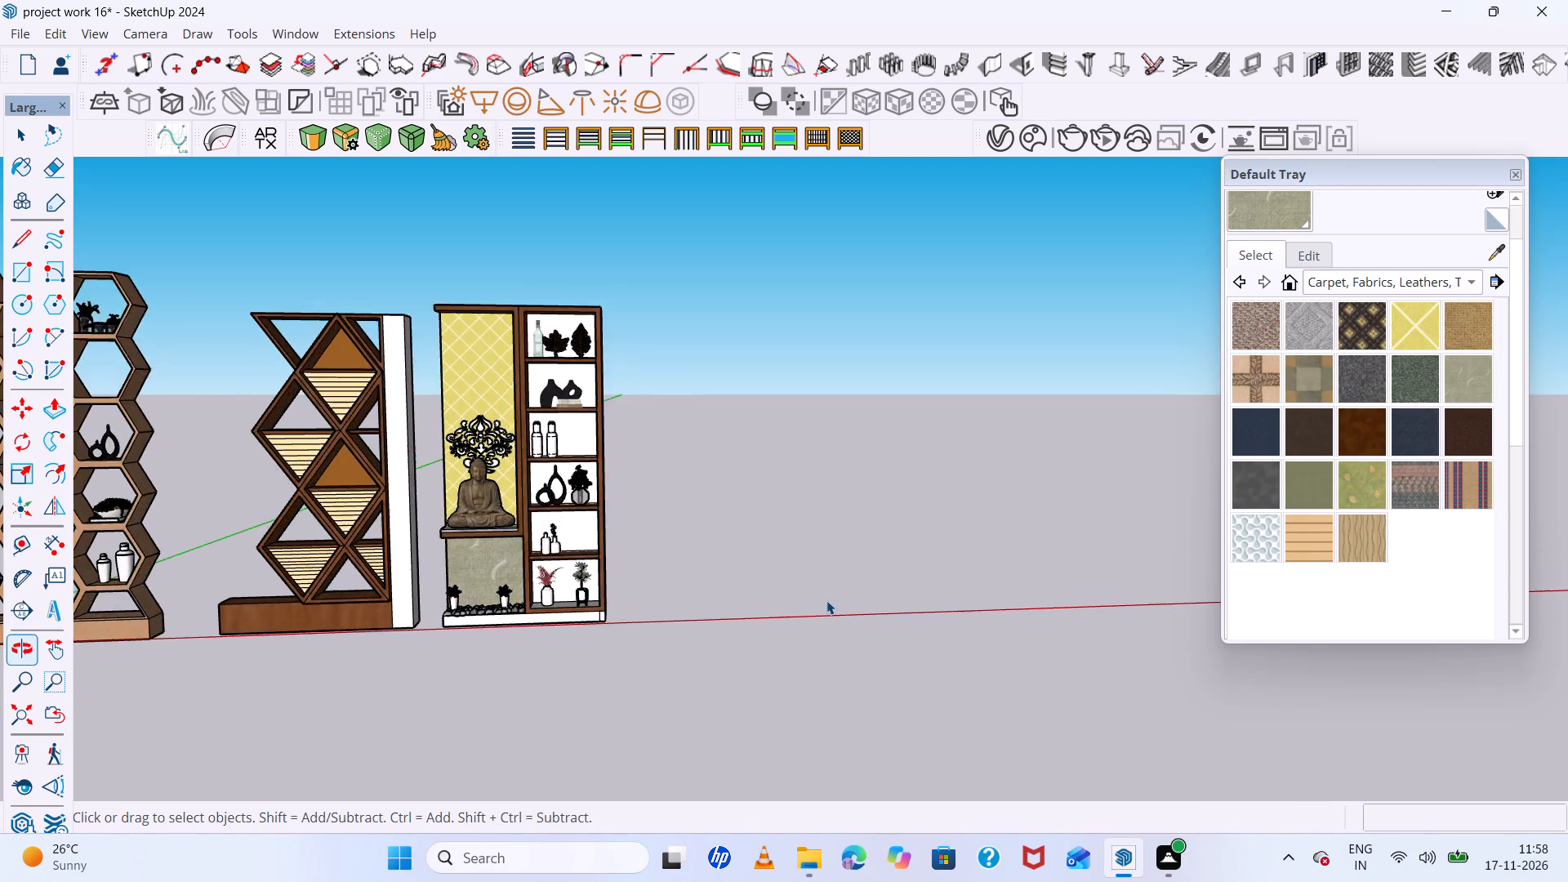
scroll(826, 600, down, 2)
scroll(221, 368, down, 5)
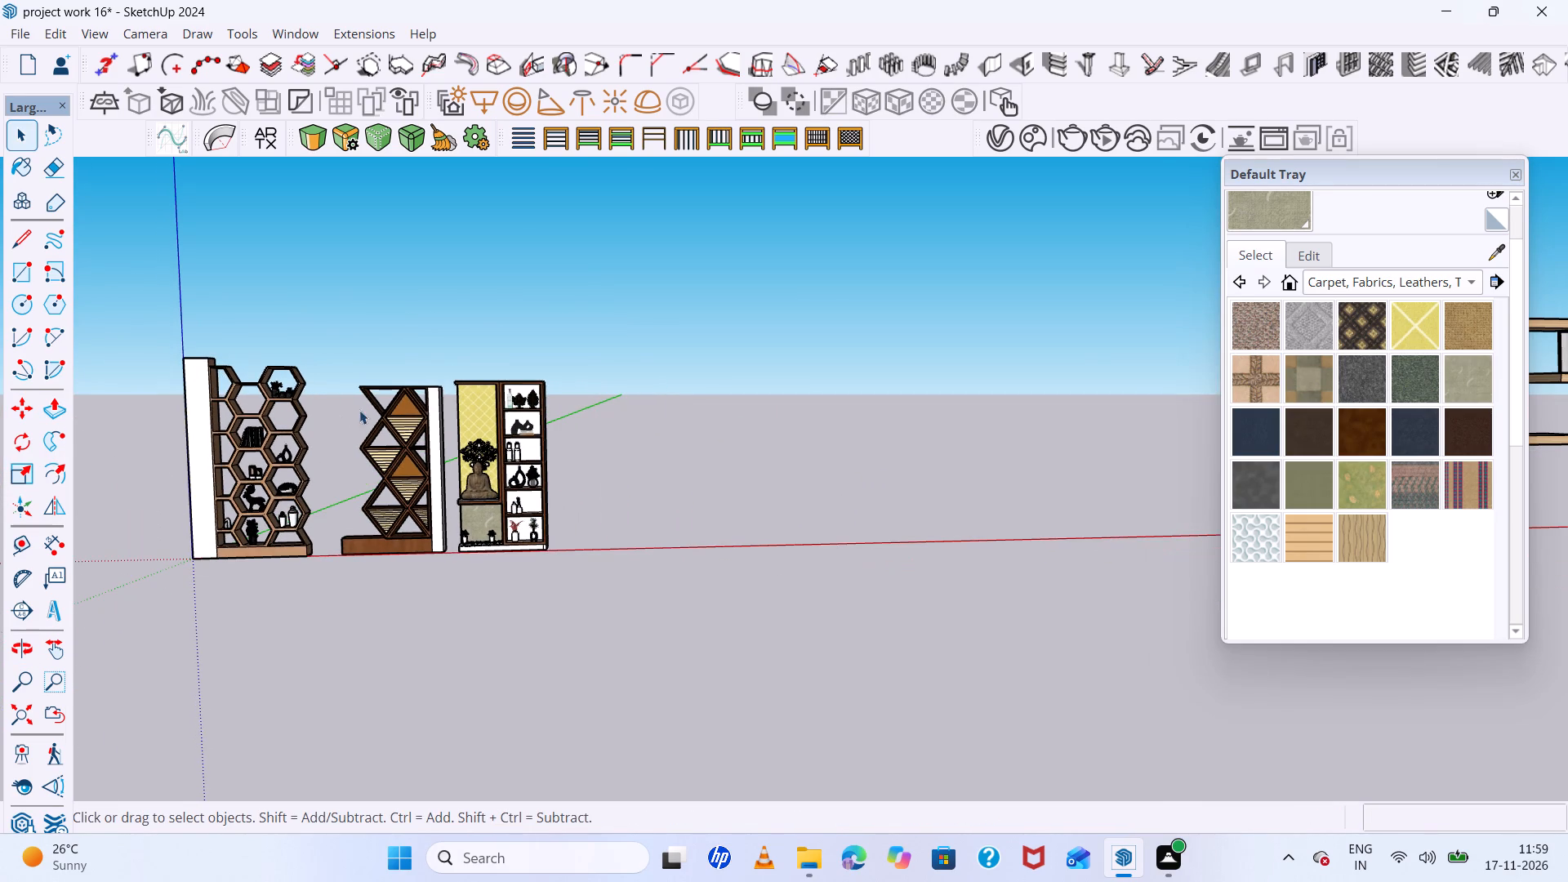
scroll(621, 468, down, 3)
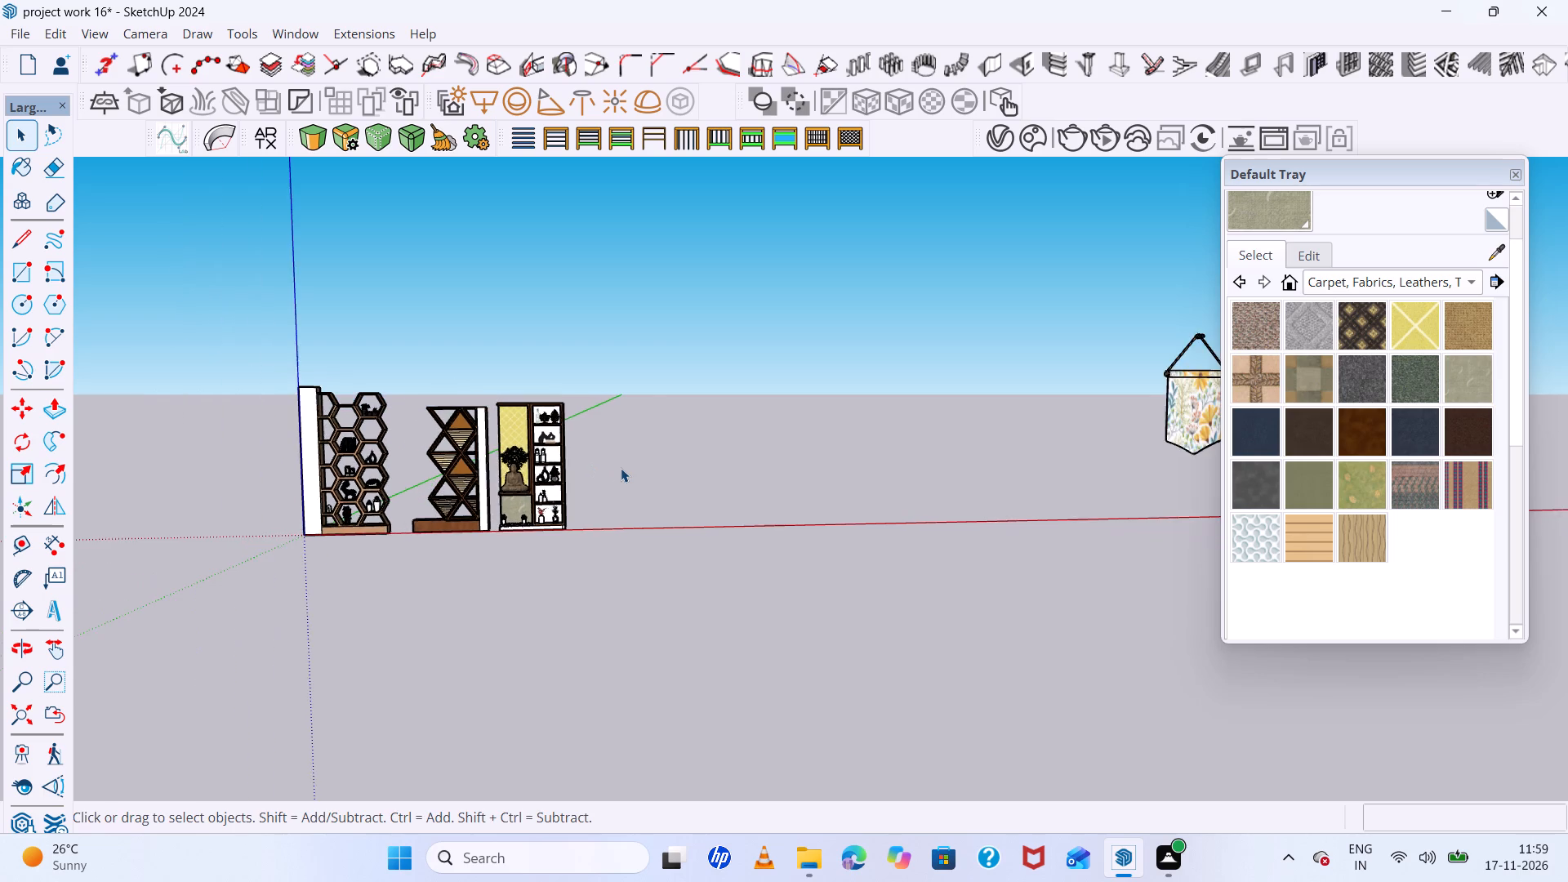
middle_drag(621, 468, 559, 468)
scroll(348, 465, up, 9)
scroll(347, 465, down, 9)
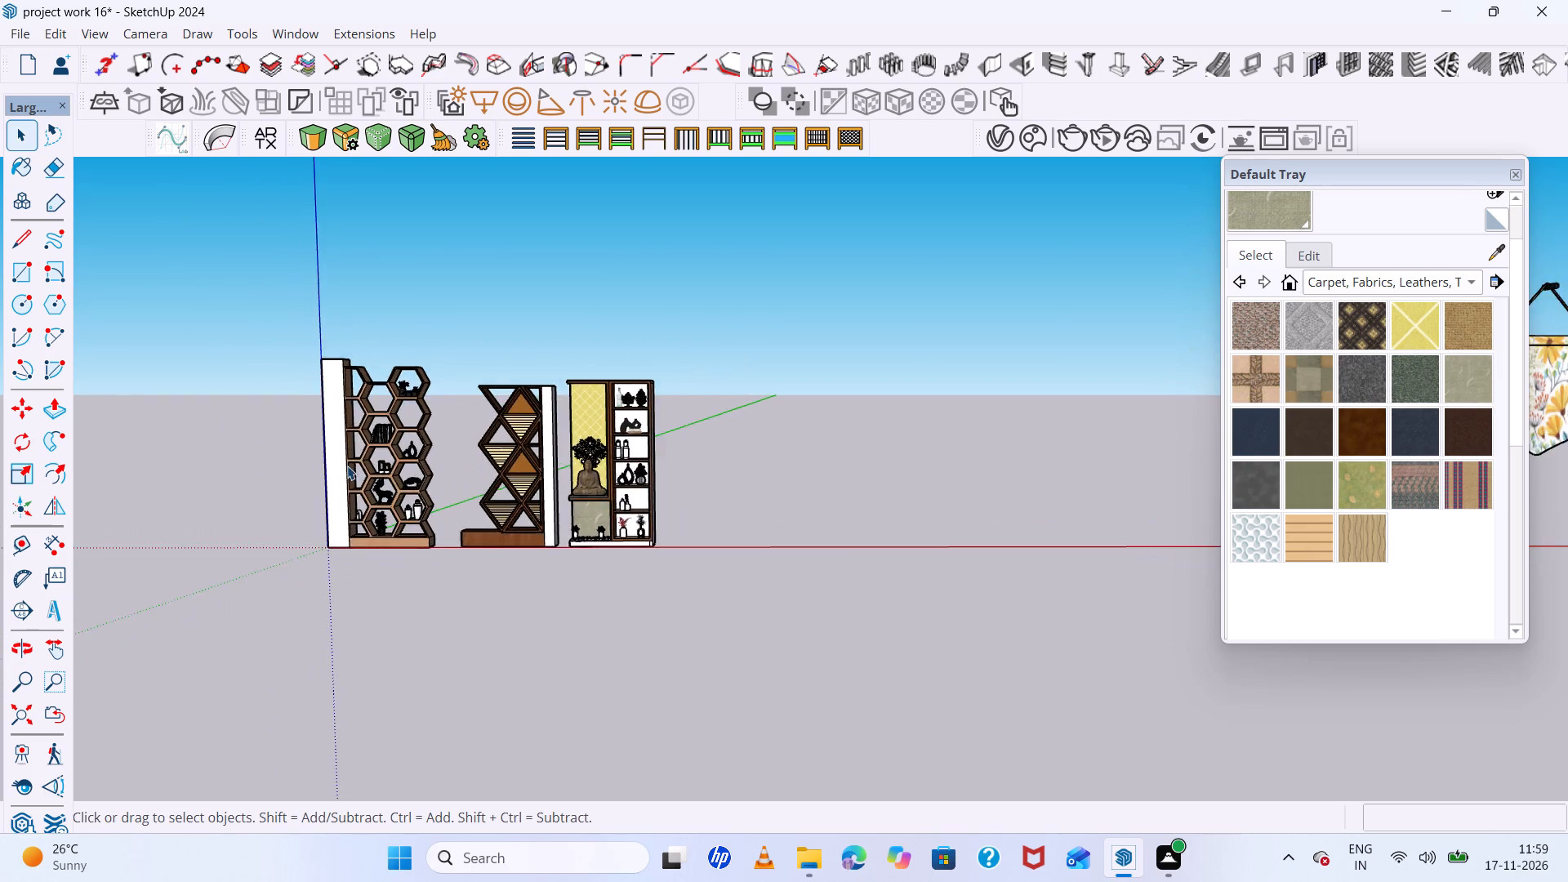
Delete the leftover wall hanging and floating shelf decor pieces standing far from the shelving units.
scroll(347, 465, down, 18)
middle_drag(599, 523, 643, 521)
drag(1137, 342, 841, 520)
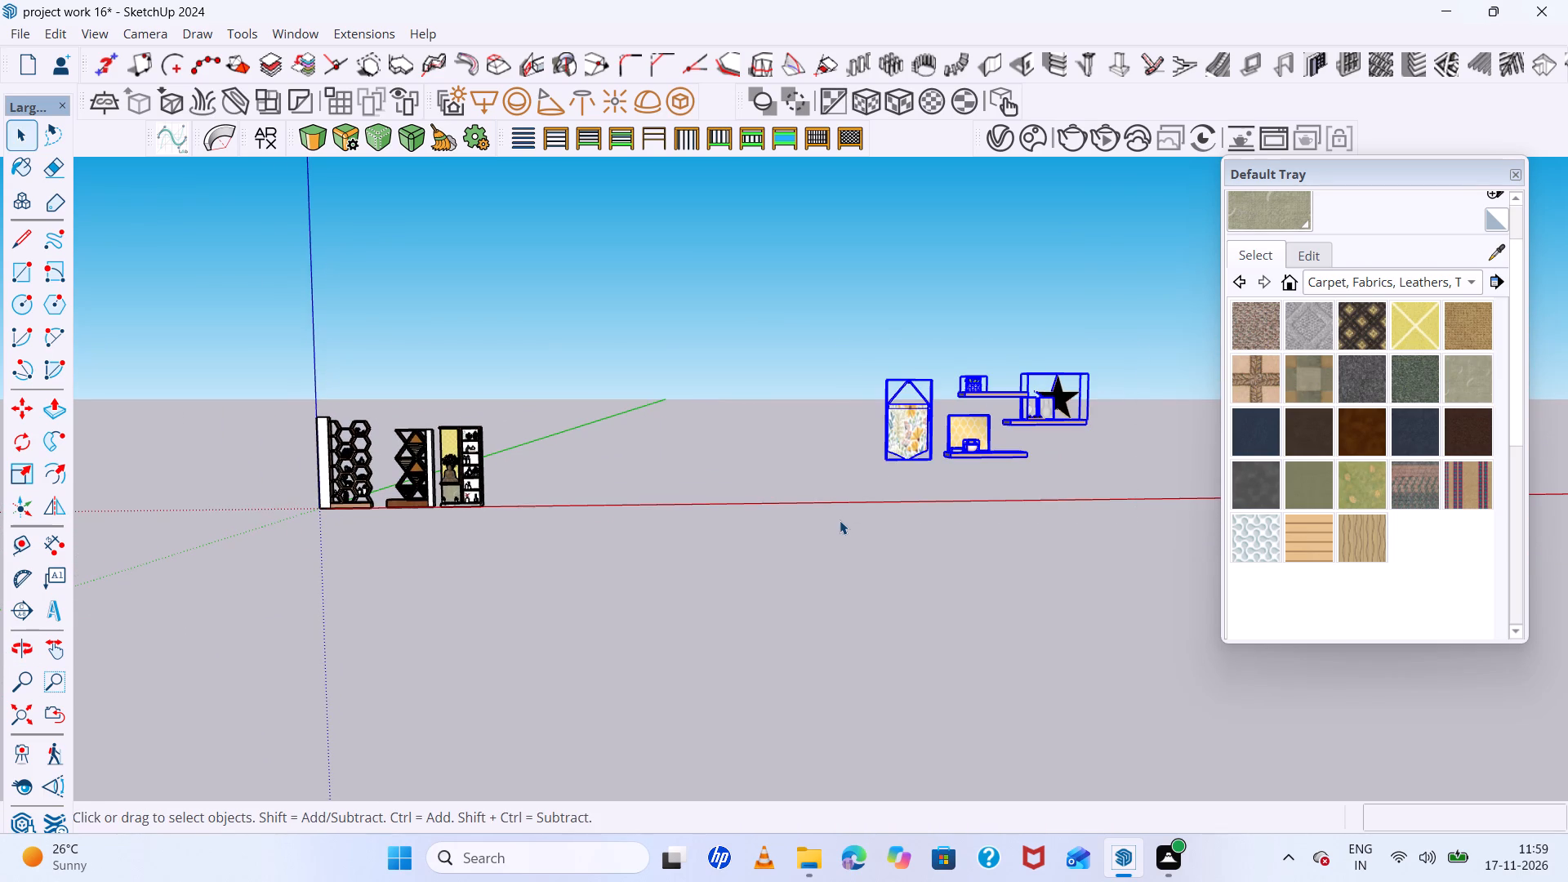
key(Delete)
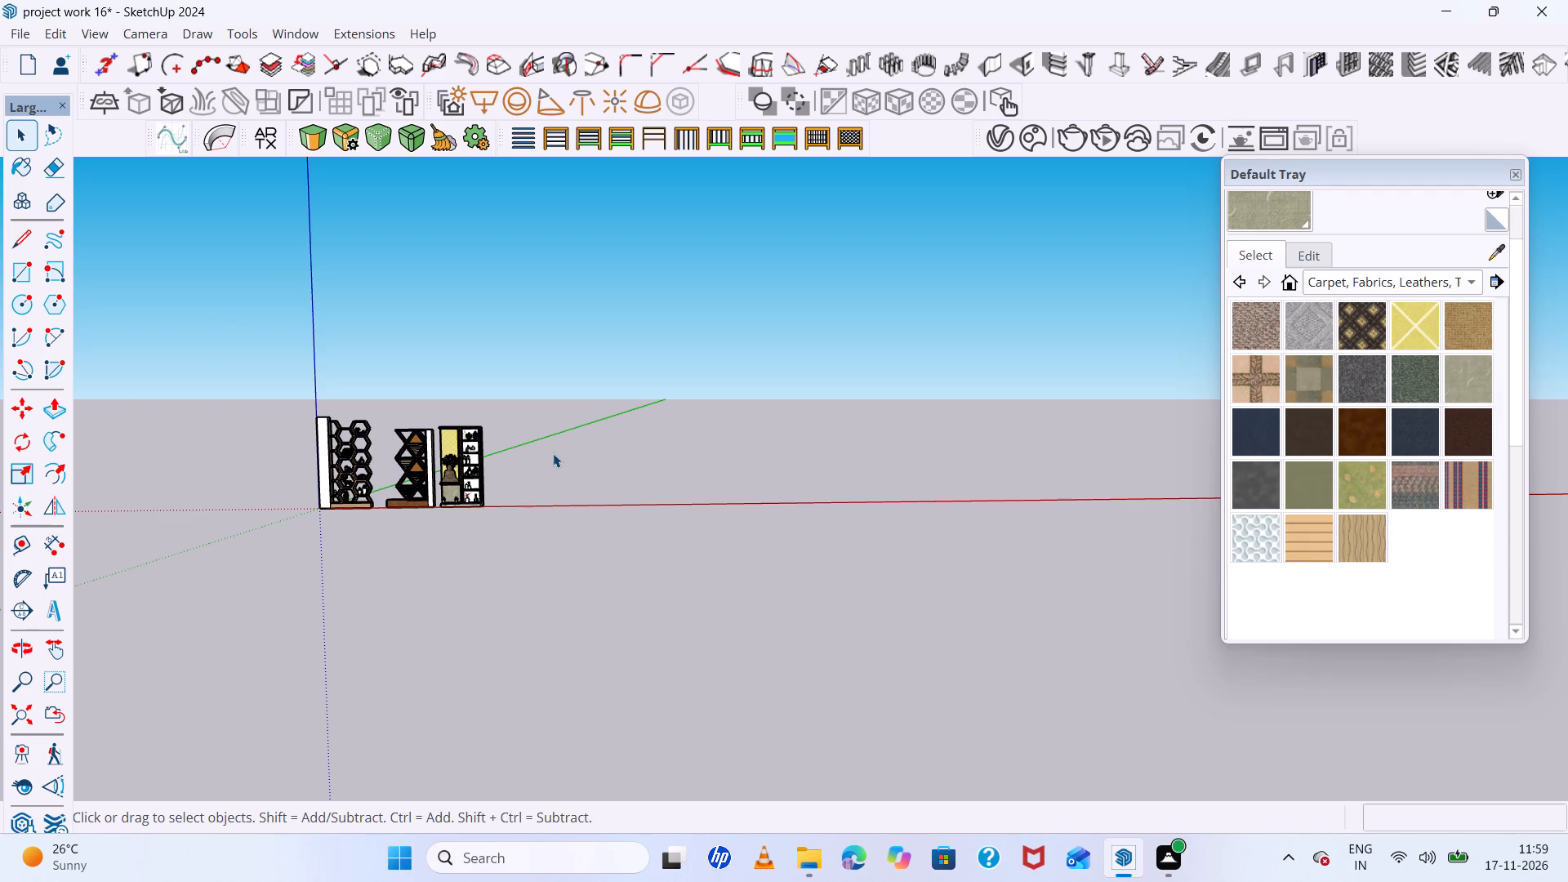
Examine the row of hexagonal, triangular and Buddha shelving units from the front and at an angle.
scroll(553, 453, up, 4)
scroll(553, 453, down, 4)
middle_drag(554, 452, 544, 420)
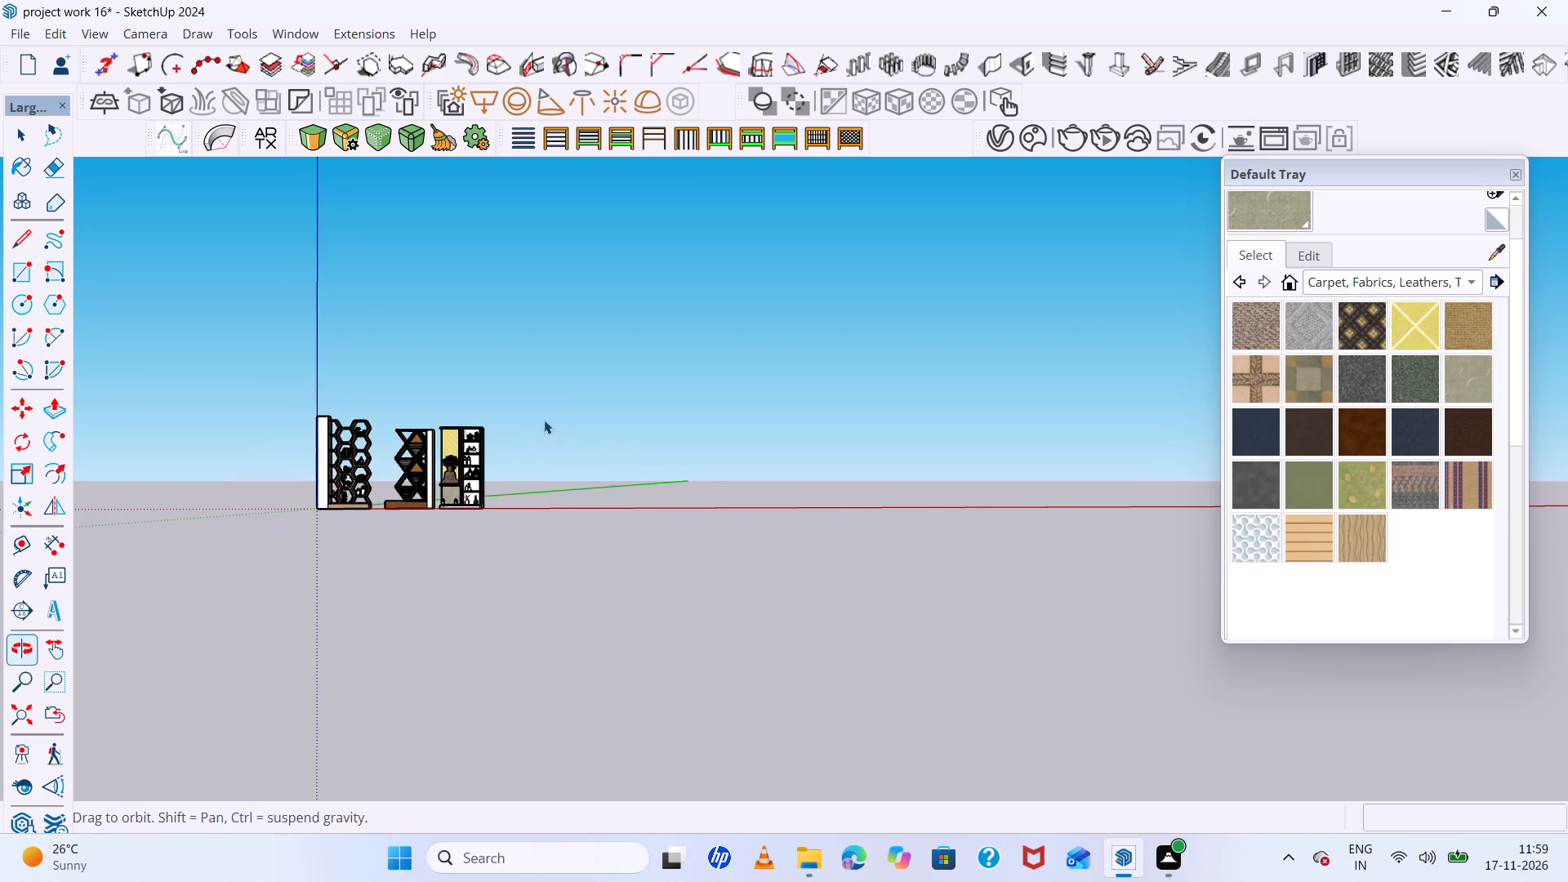
scroll(345, 511, up, 11)
middle_drag(604, 503, 545, 503)
scroll(347, 465, up, 2)
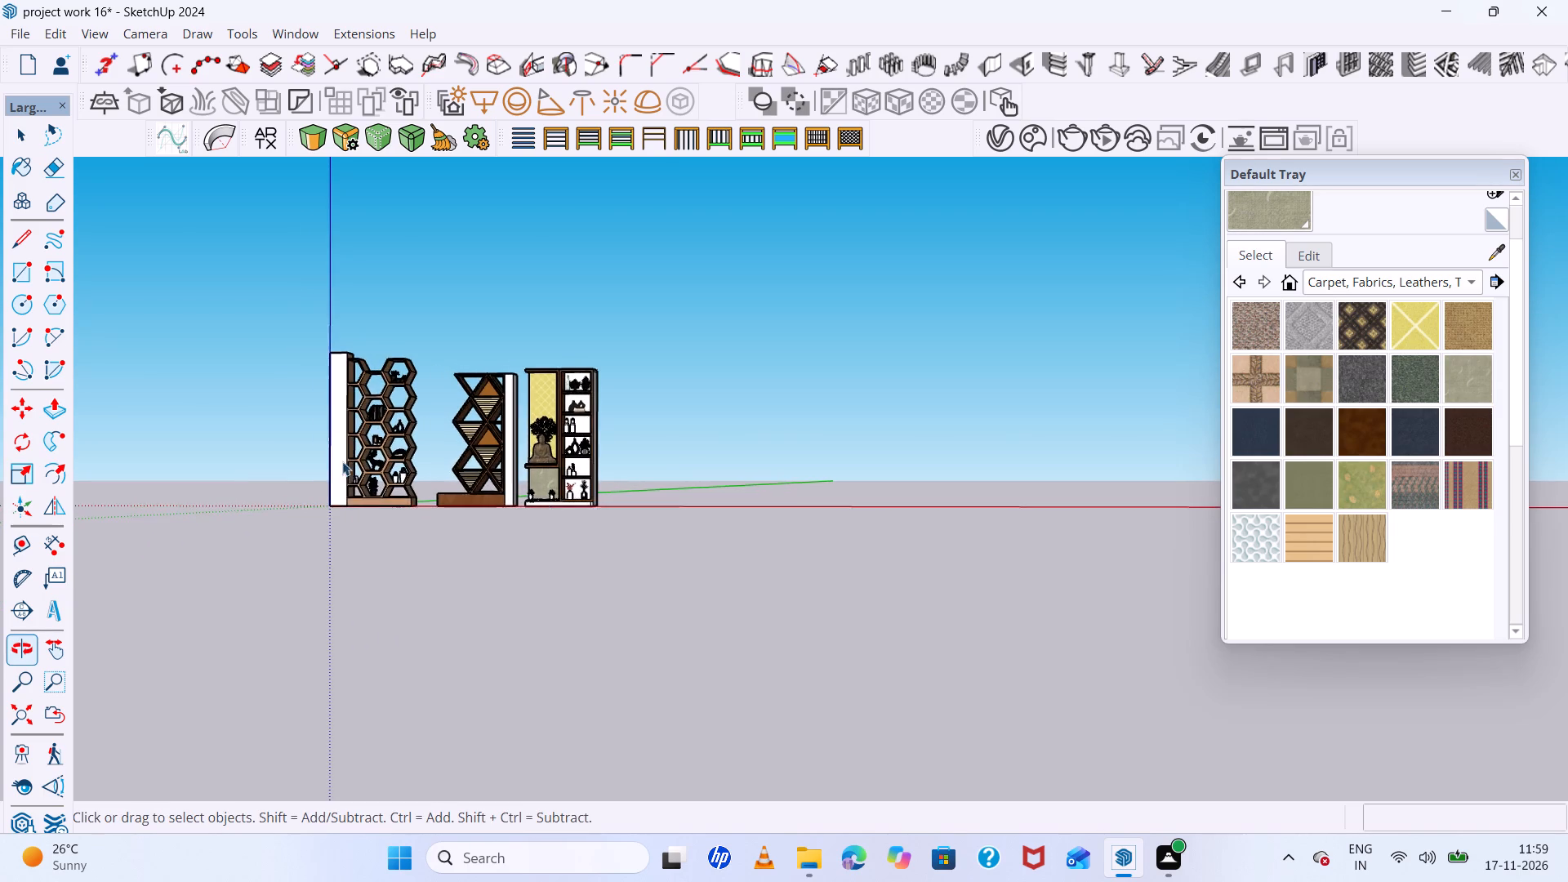
scroll(342, 461, up, 15)
scroll(298, 435, down, 4)
middle_drag(298, 435, 322, 436)
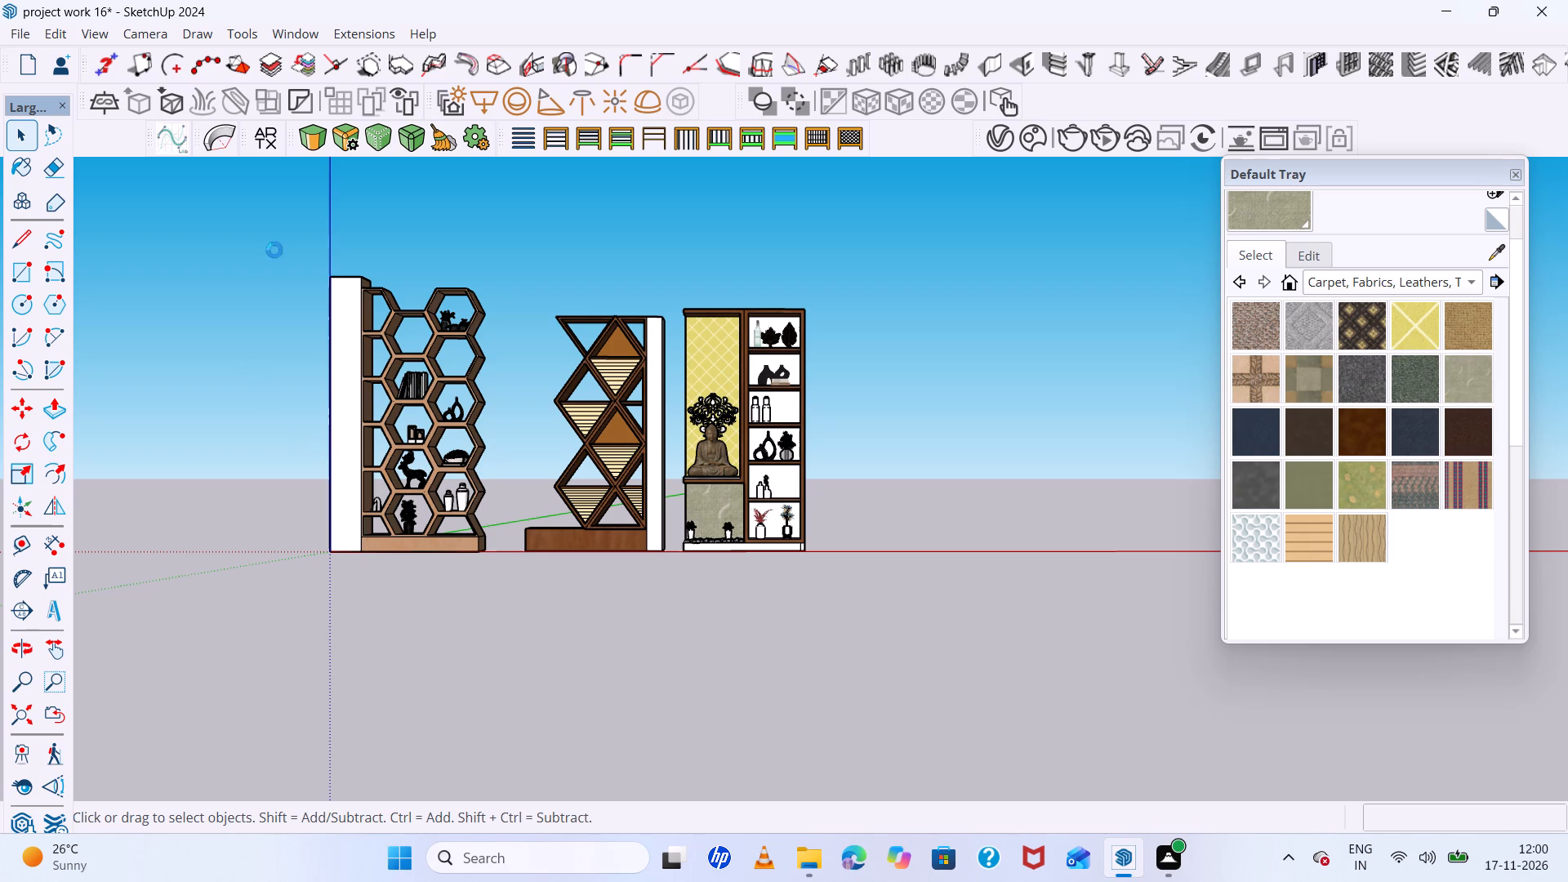
key(space)
scroll(529, 461, down, 6)
scroll(576, 503, up, 11)
middle_drag(551, 471, 600, 498)
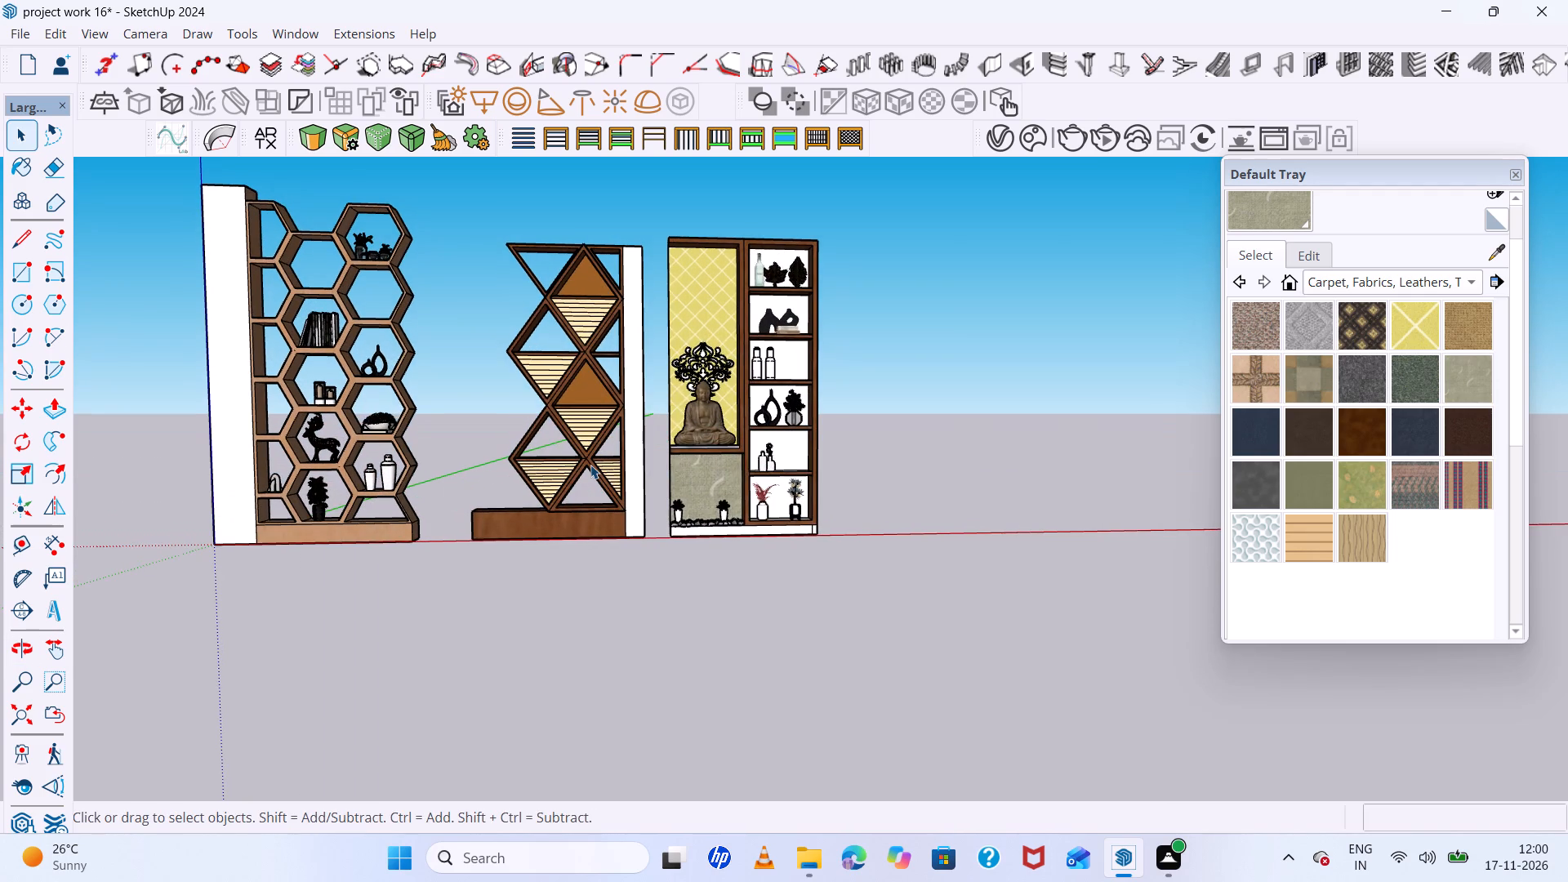
scroll(590, 465, up, 5)
scroll(586, 459, down, 5)
middle_drag(586, 459, 590, 457)
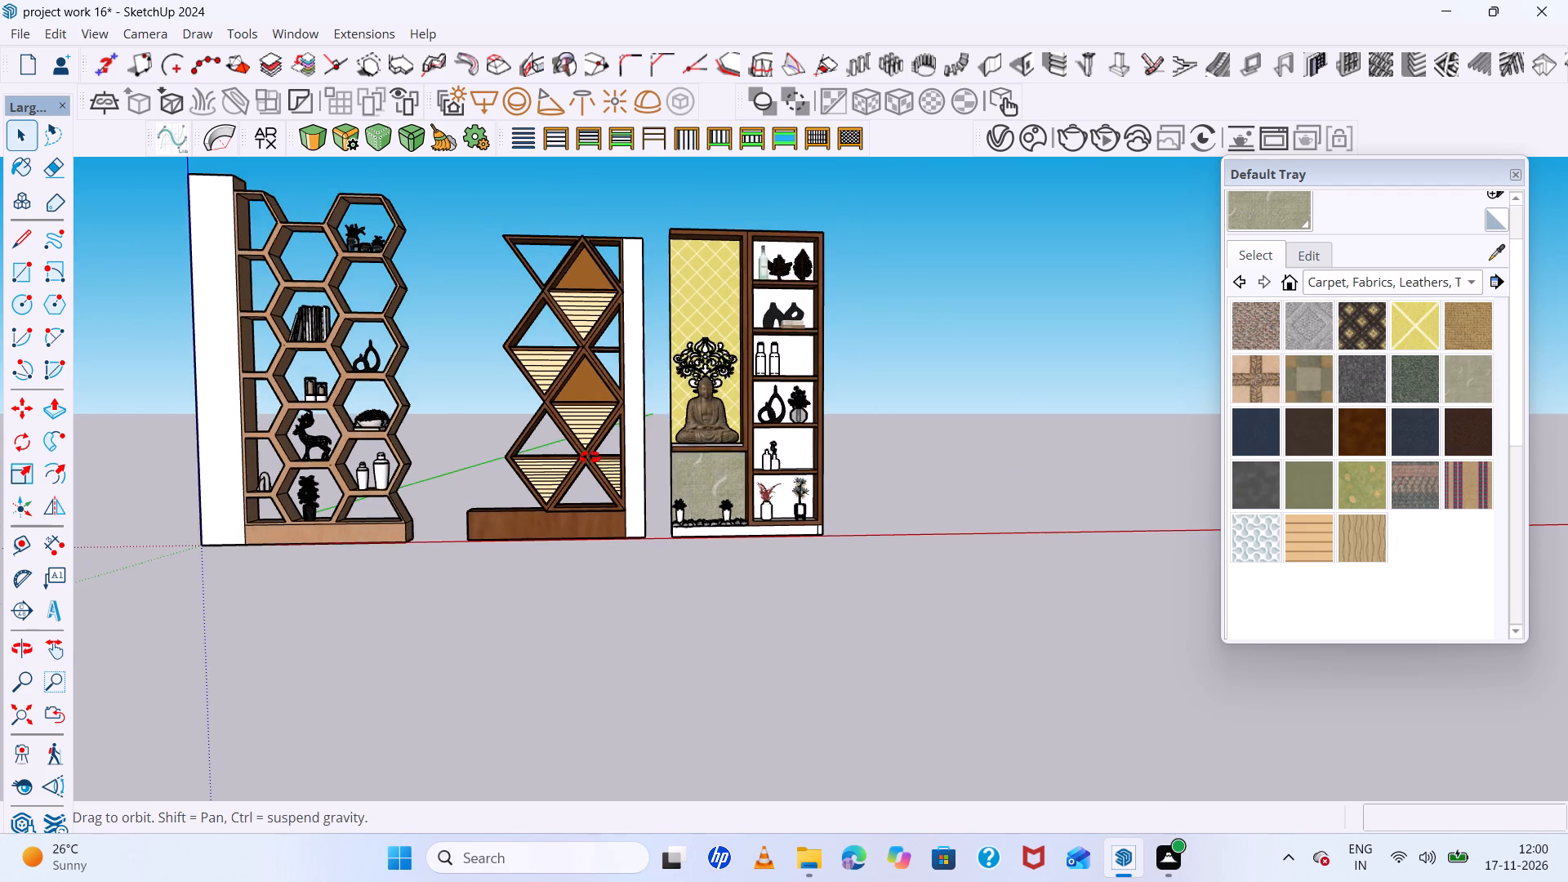
middle_drag(590, 457, 692, 440)
Examine the slatted triangular panels and base of the middle unit up close, and the whole row of units again.
scroll(514, 434, up, 18)
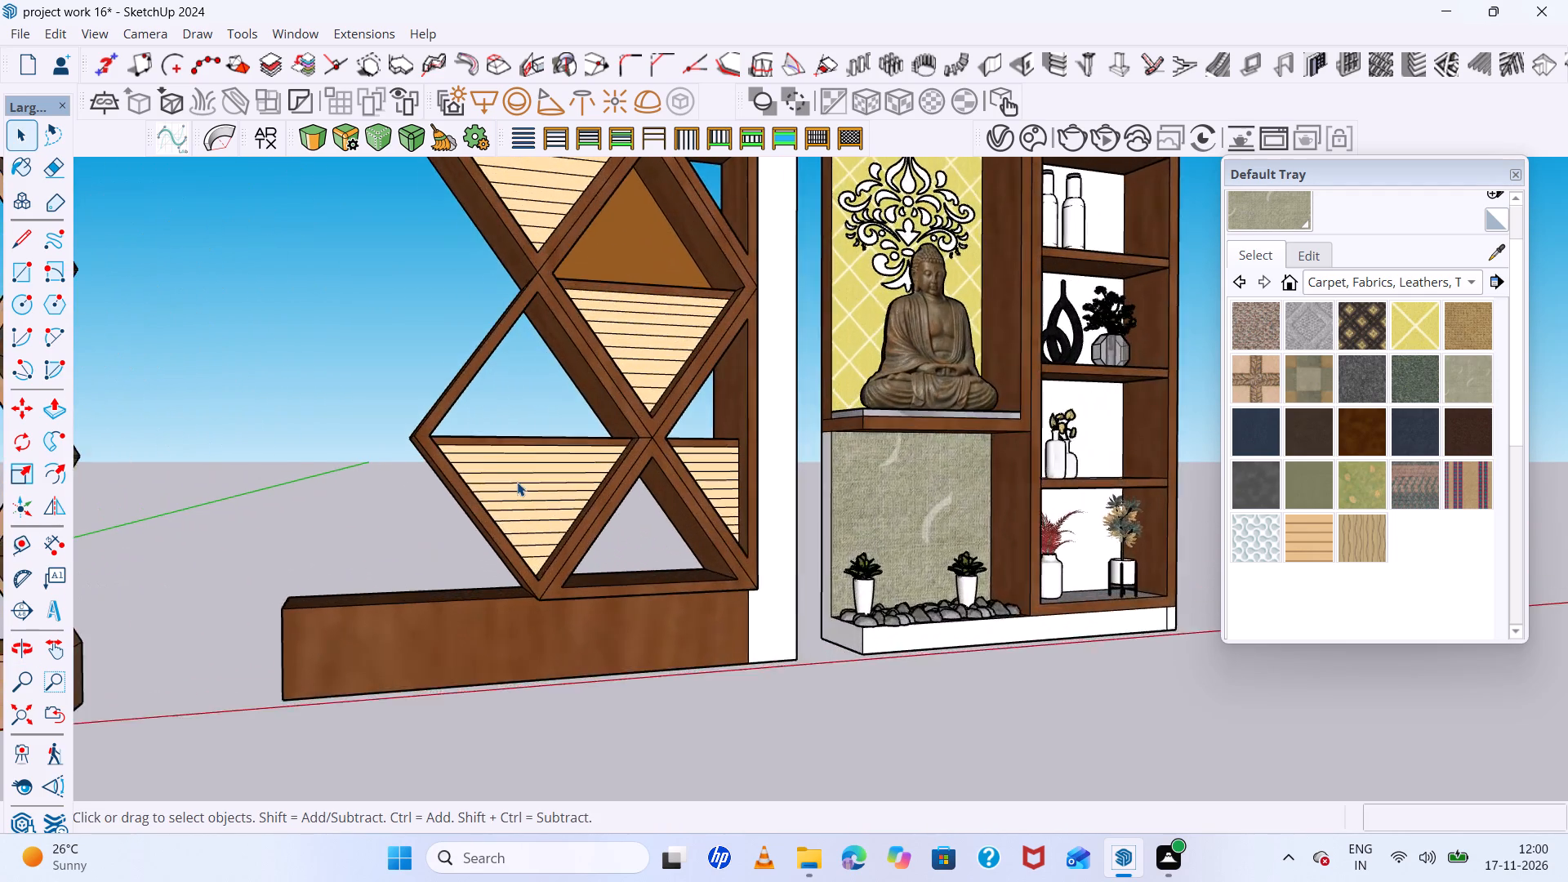
scroll(517, 482, up, 11)
click(514, 476)
scroll(514, 476, down, 6)
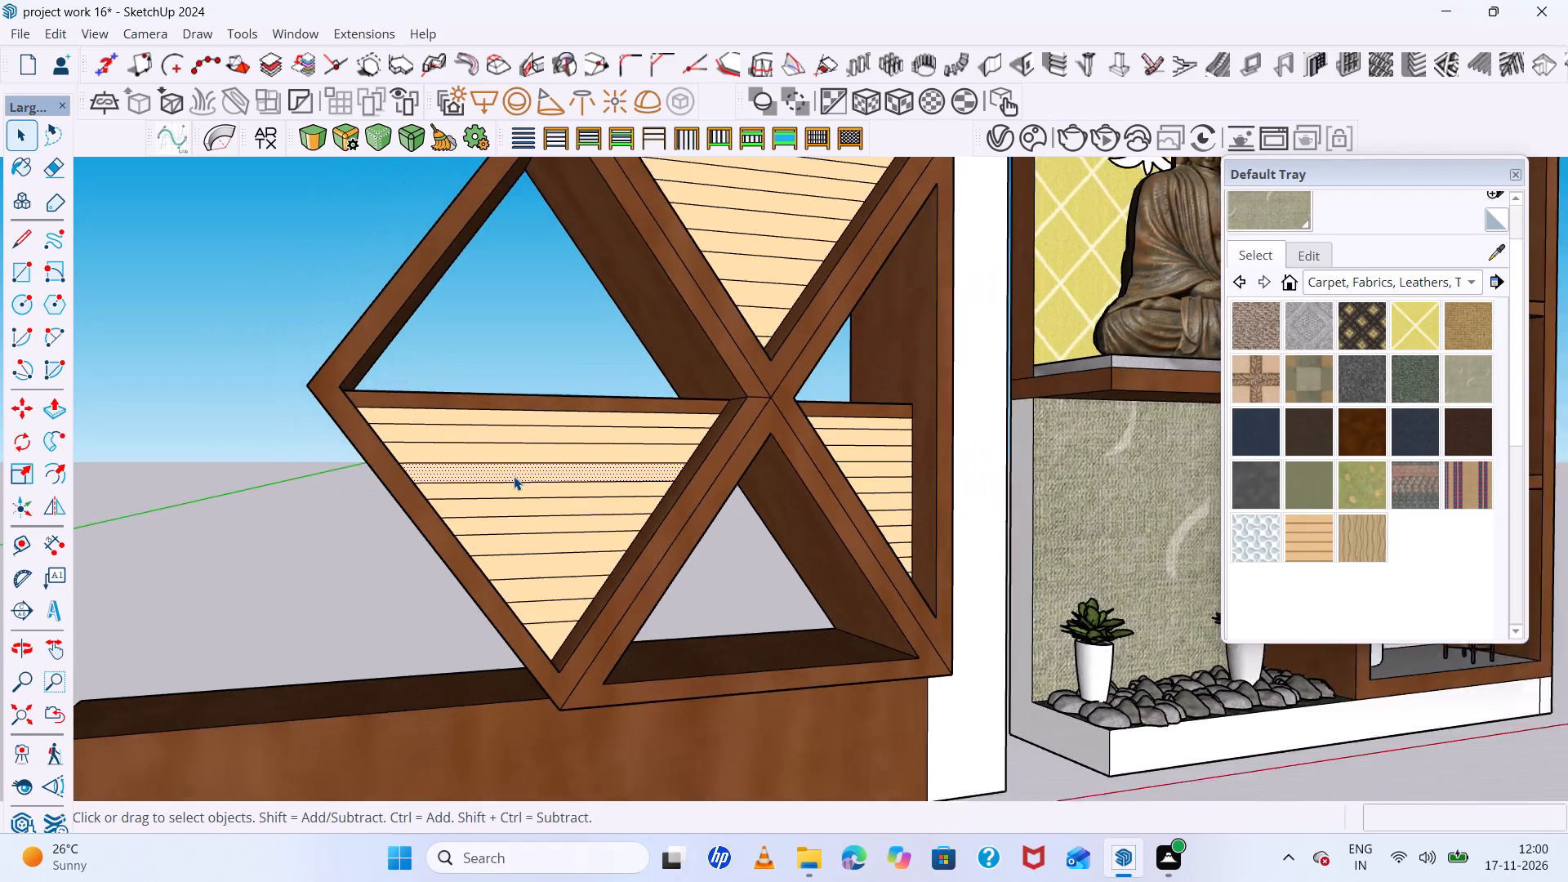
middle_drag(514, 476, 424, 479)
click(290, 540)
scroll(290, 540, down, 2)
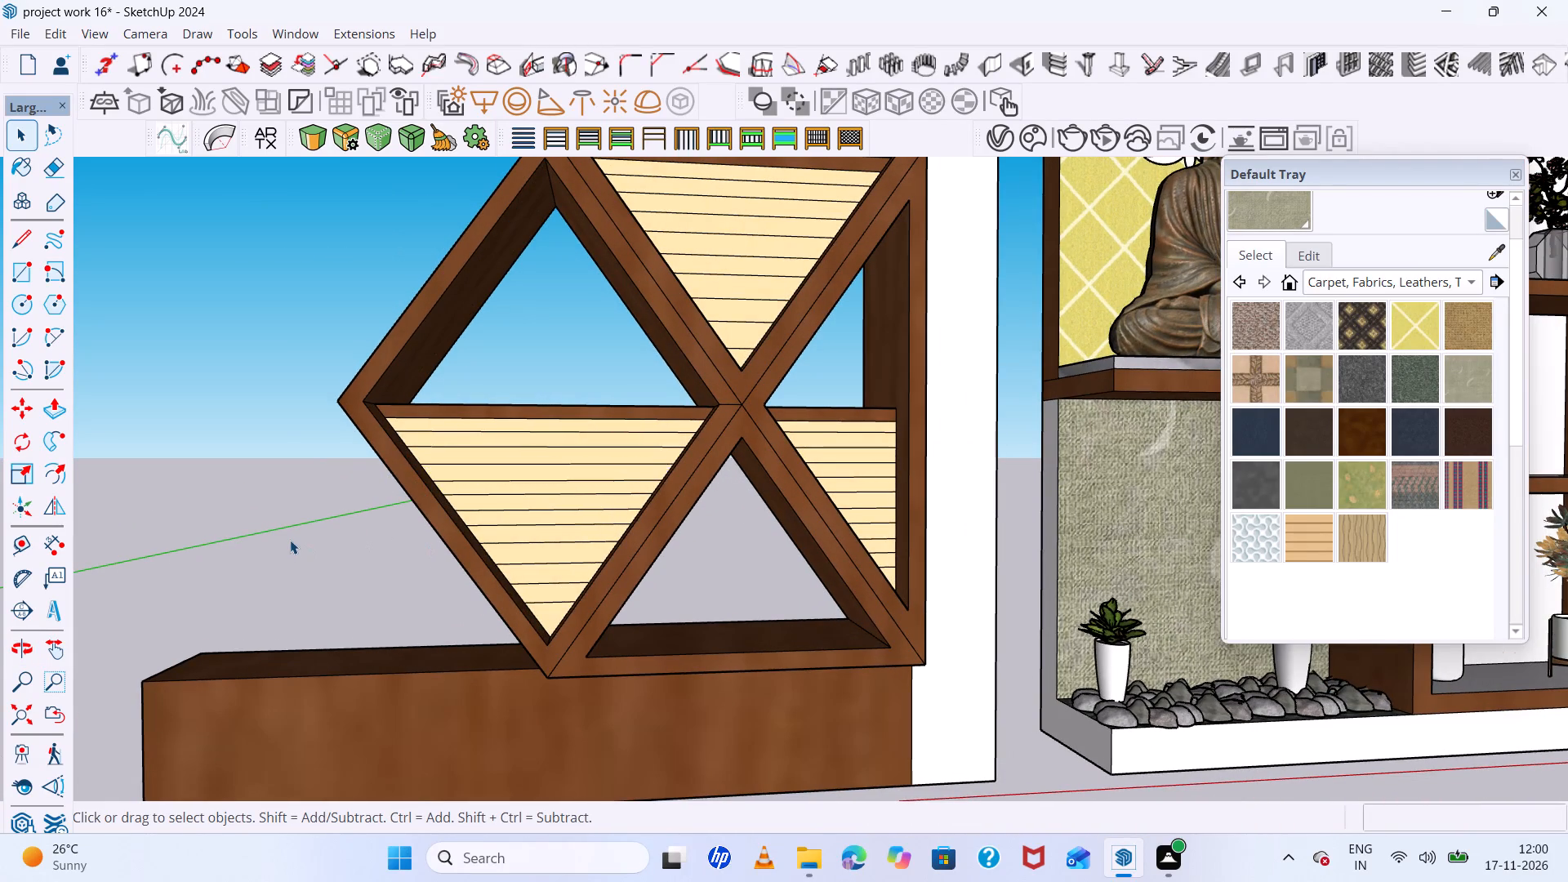
scroll(290, 540, down, 3)
middle_drag(290, 540, 367, 528)
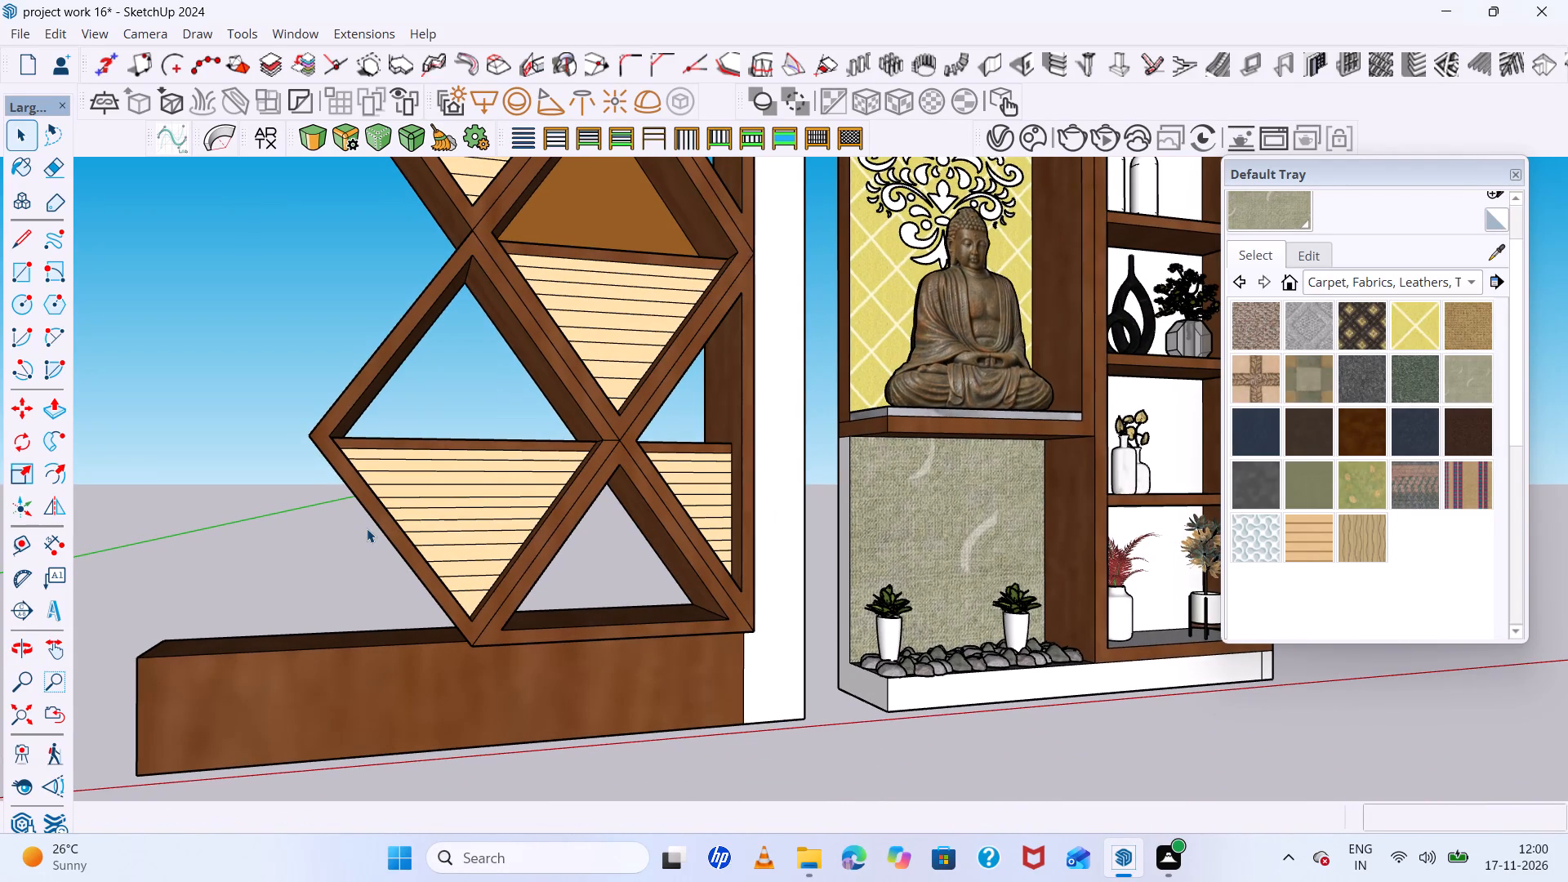
scroll(367, 528, up, 5)
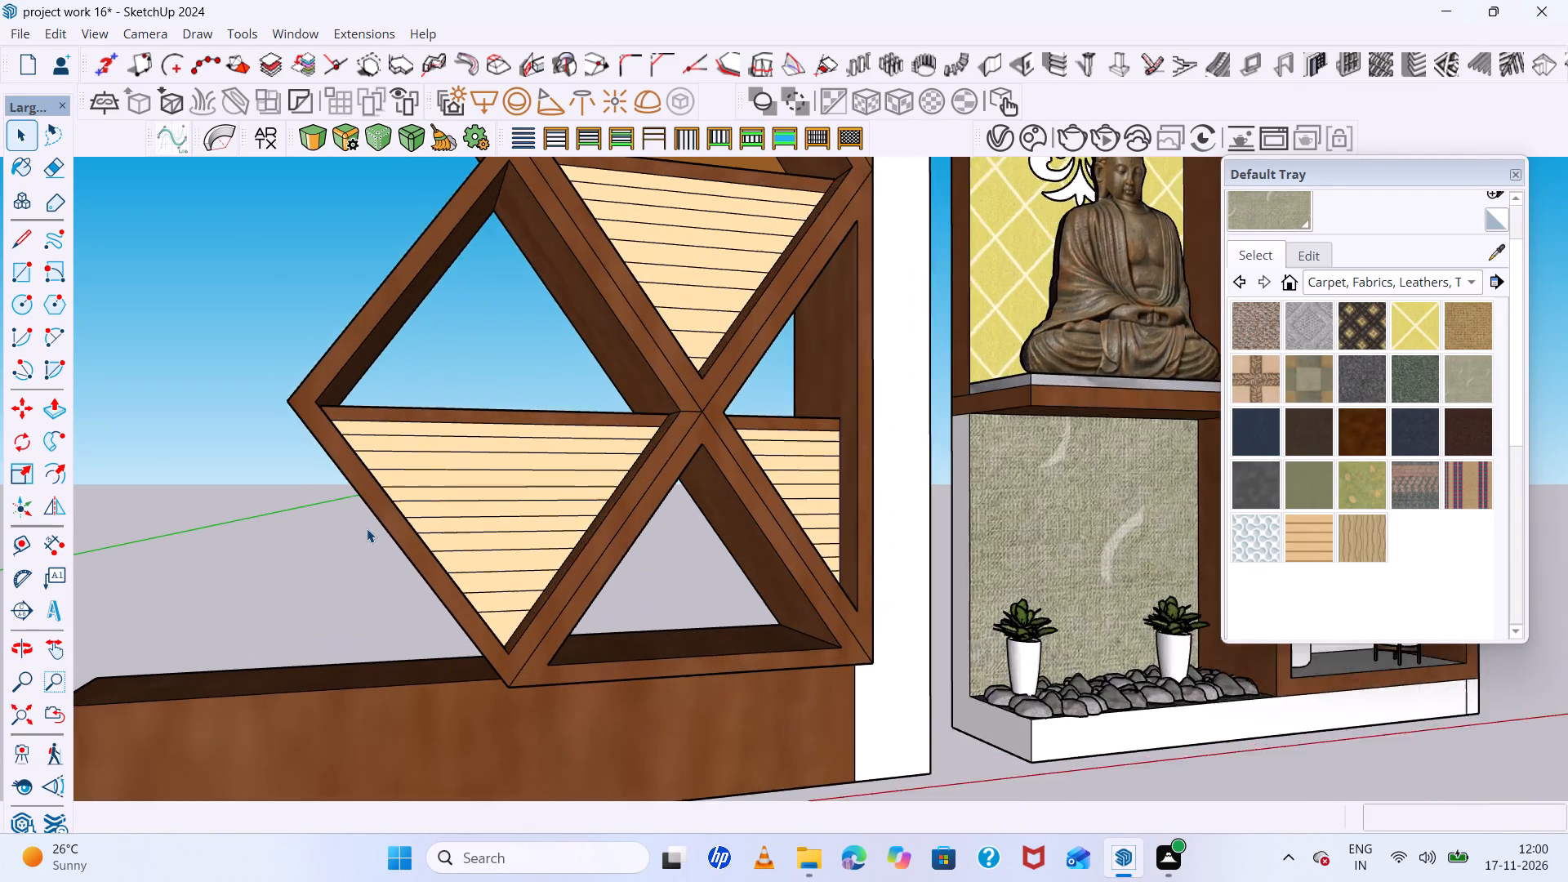
scroll(367, 528, down, 6)
middle_drag(367, 528, 361, 503)
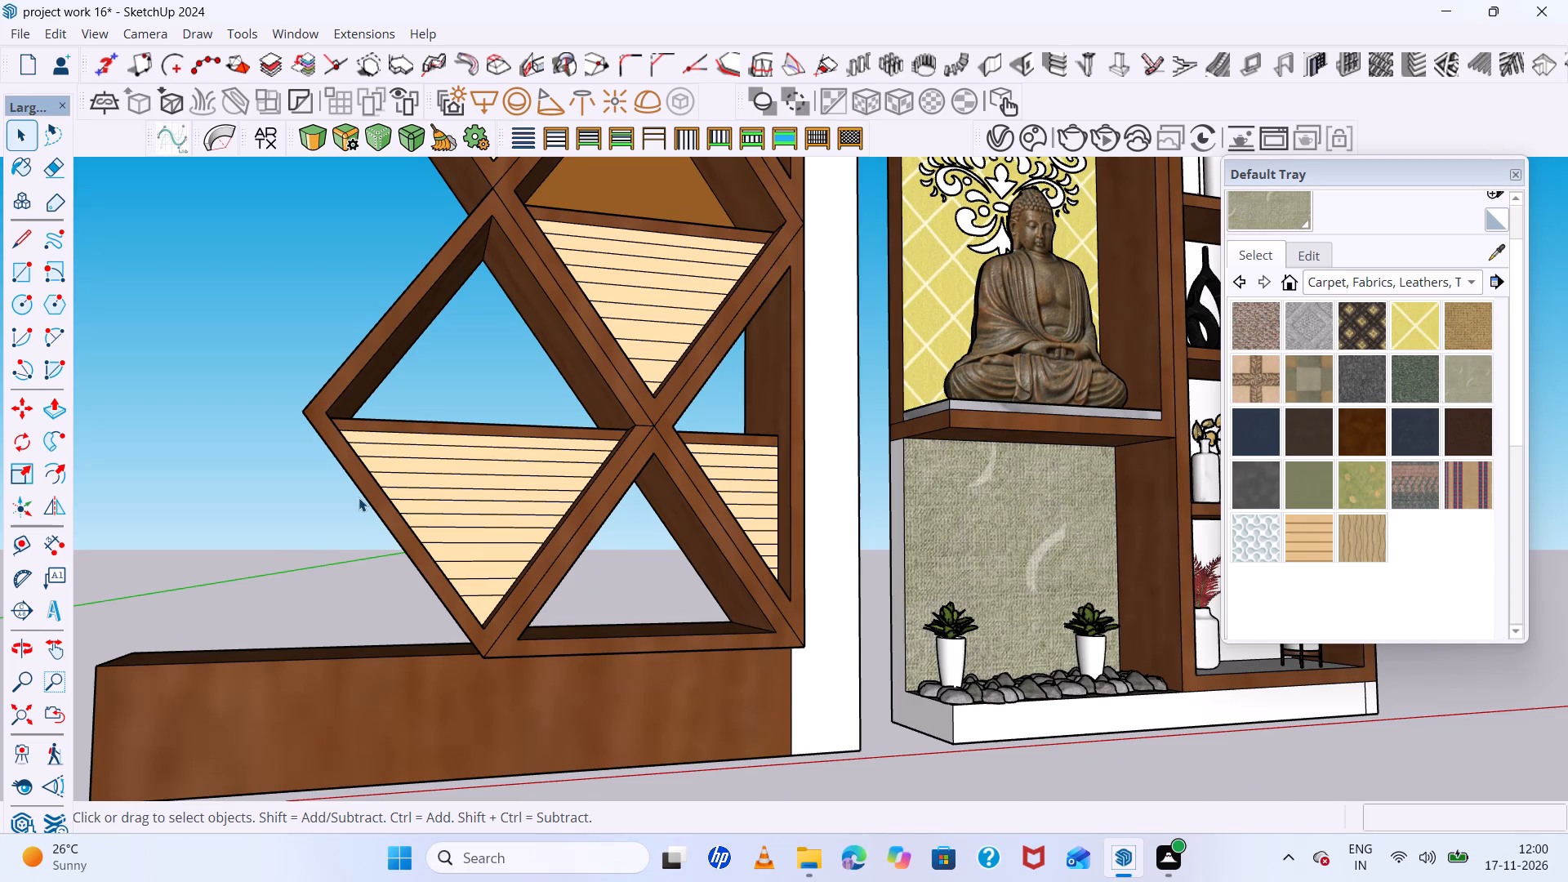
scroll(359, 497, up, 5)
scroll(341, 496, down, 20)
scroll(341, 496, down, 13)
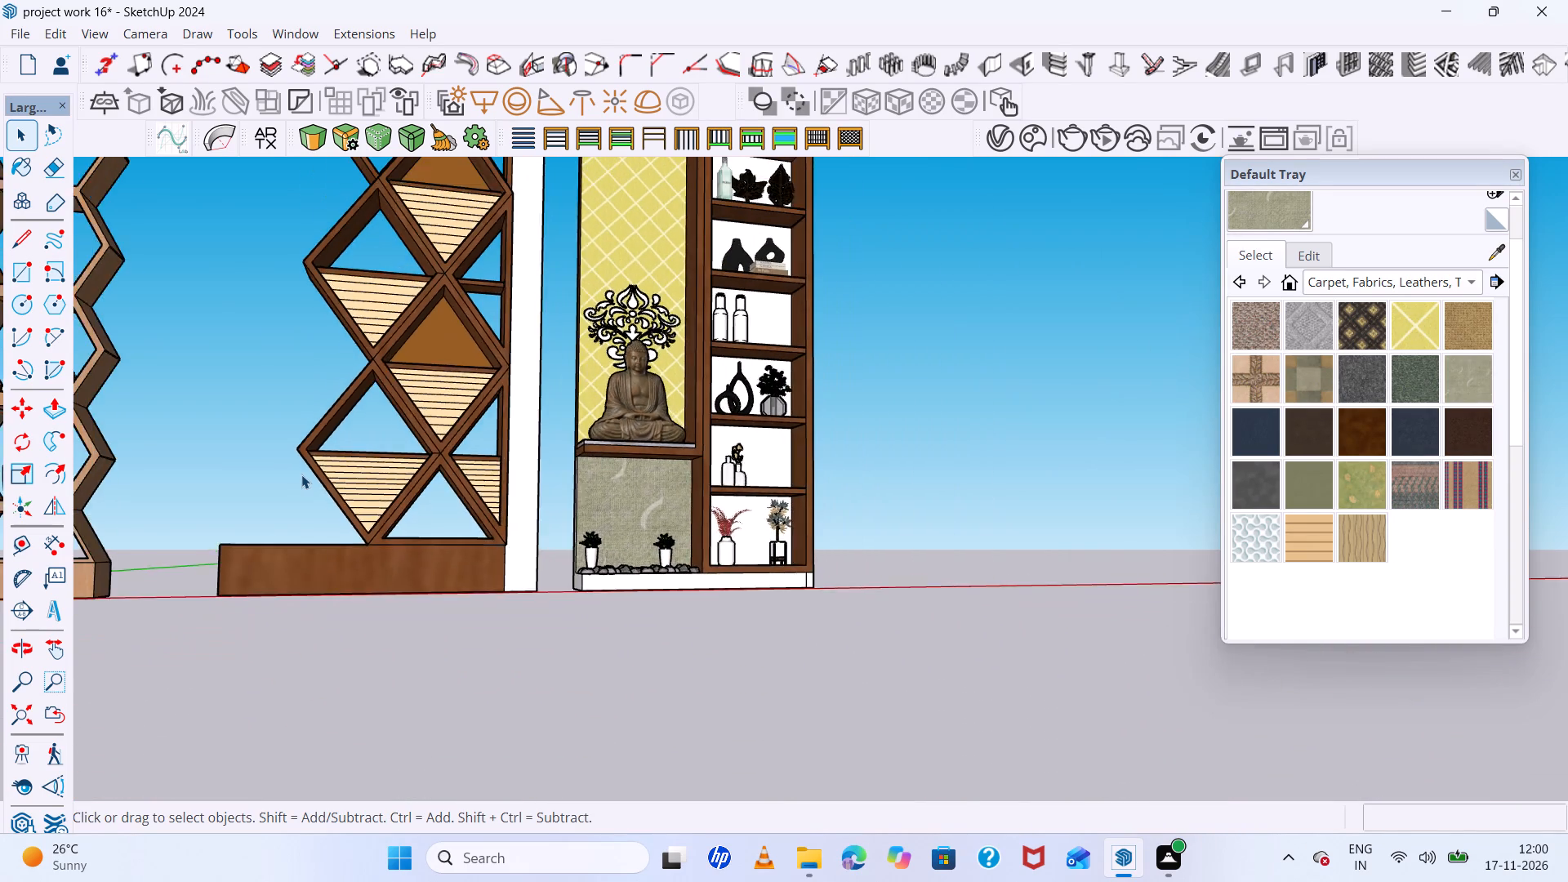
scroll(301, 474, down, 11)
middle_drag(595, 521, 493, 533)
scroll(513, 528, down, 7)
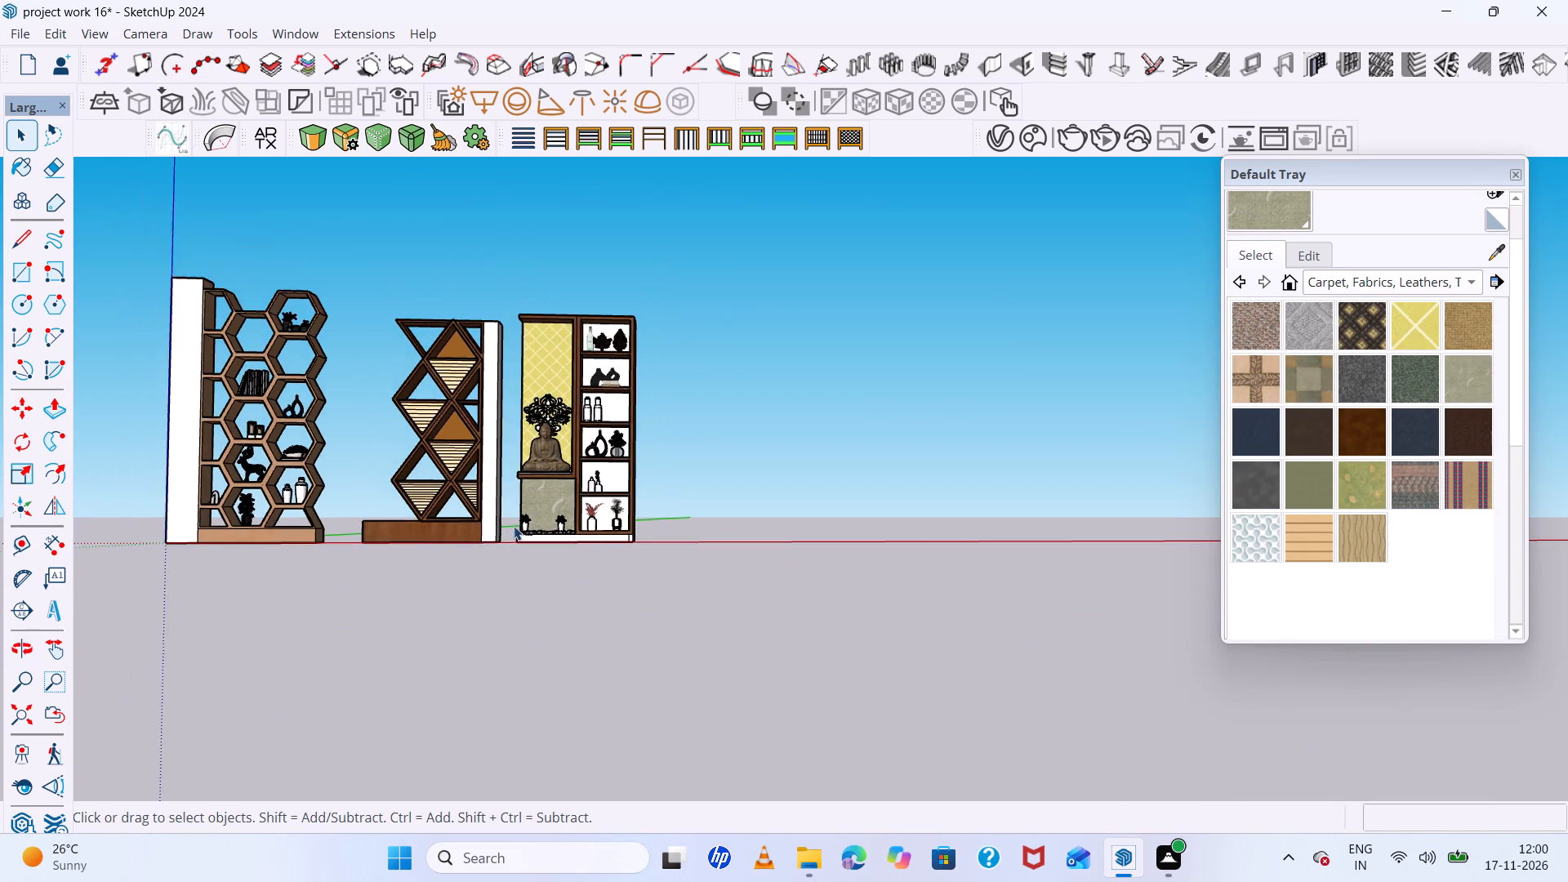
scroll(300, 282, up, 6)
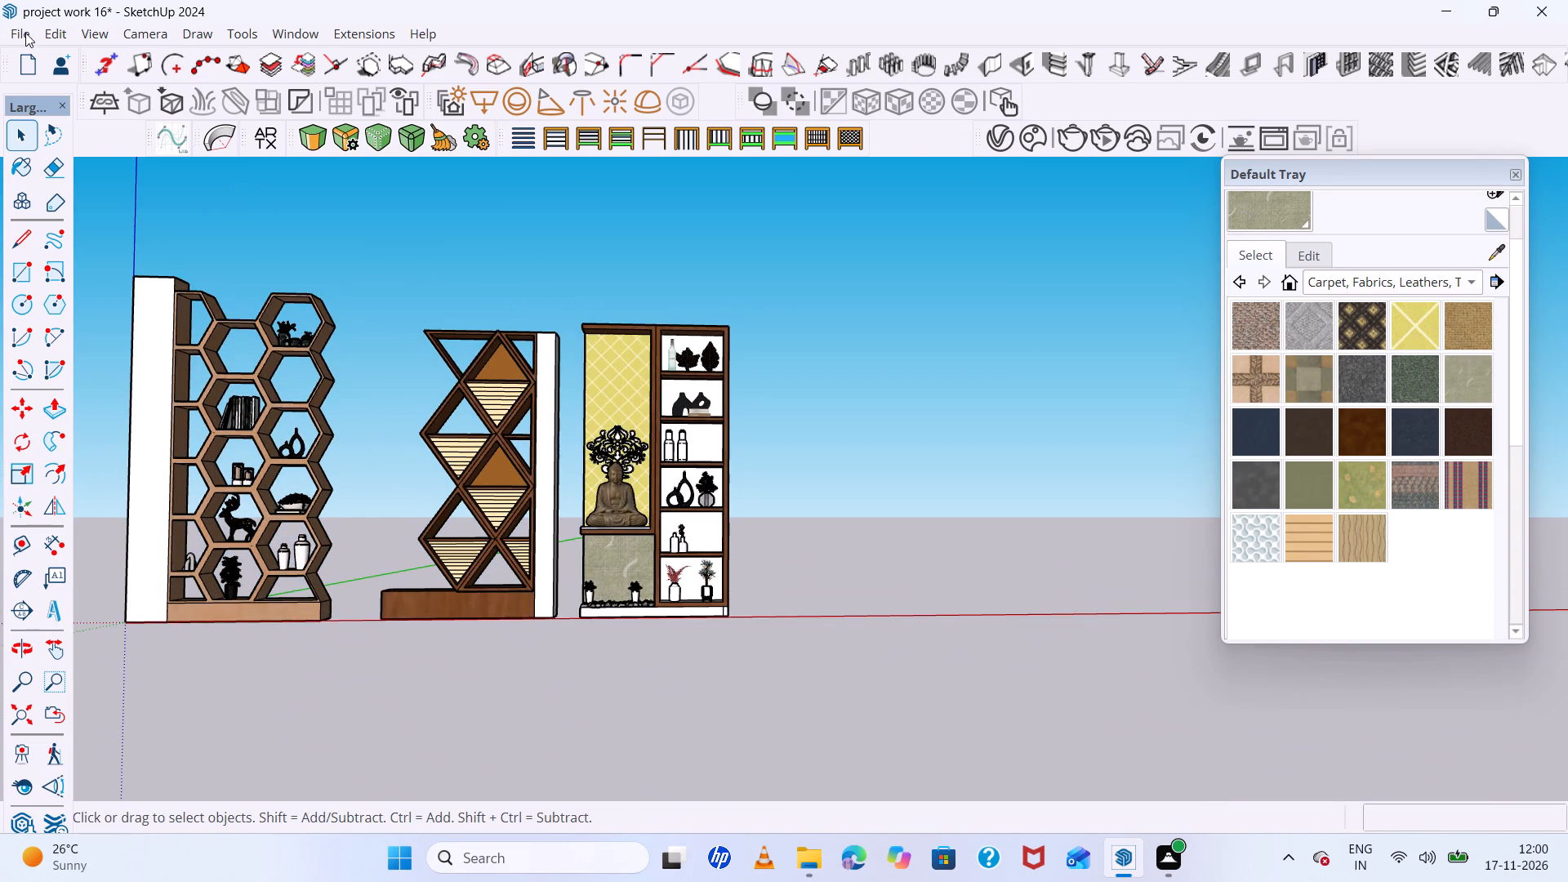
Look through the reference images available for import in the Desktop images folder, without importing any.
click(25, 33)
click(82, 318)
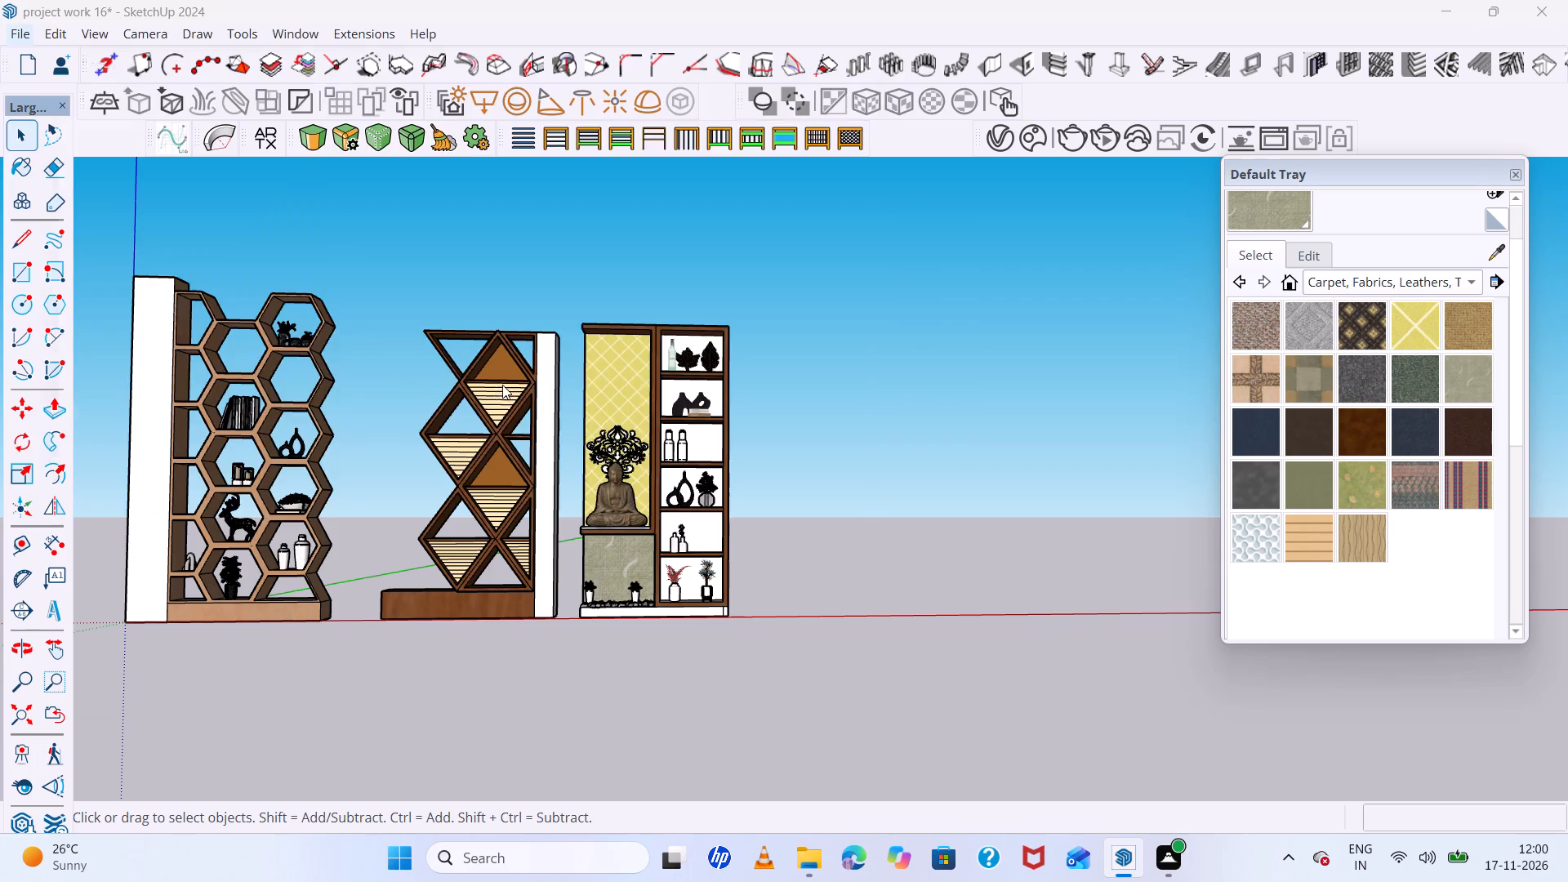
scroll(278, 369, down, 13)
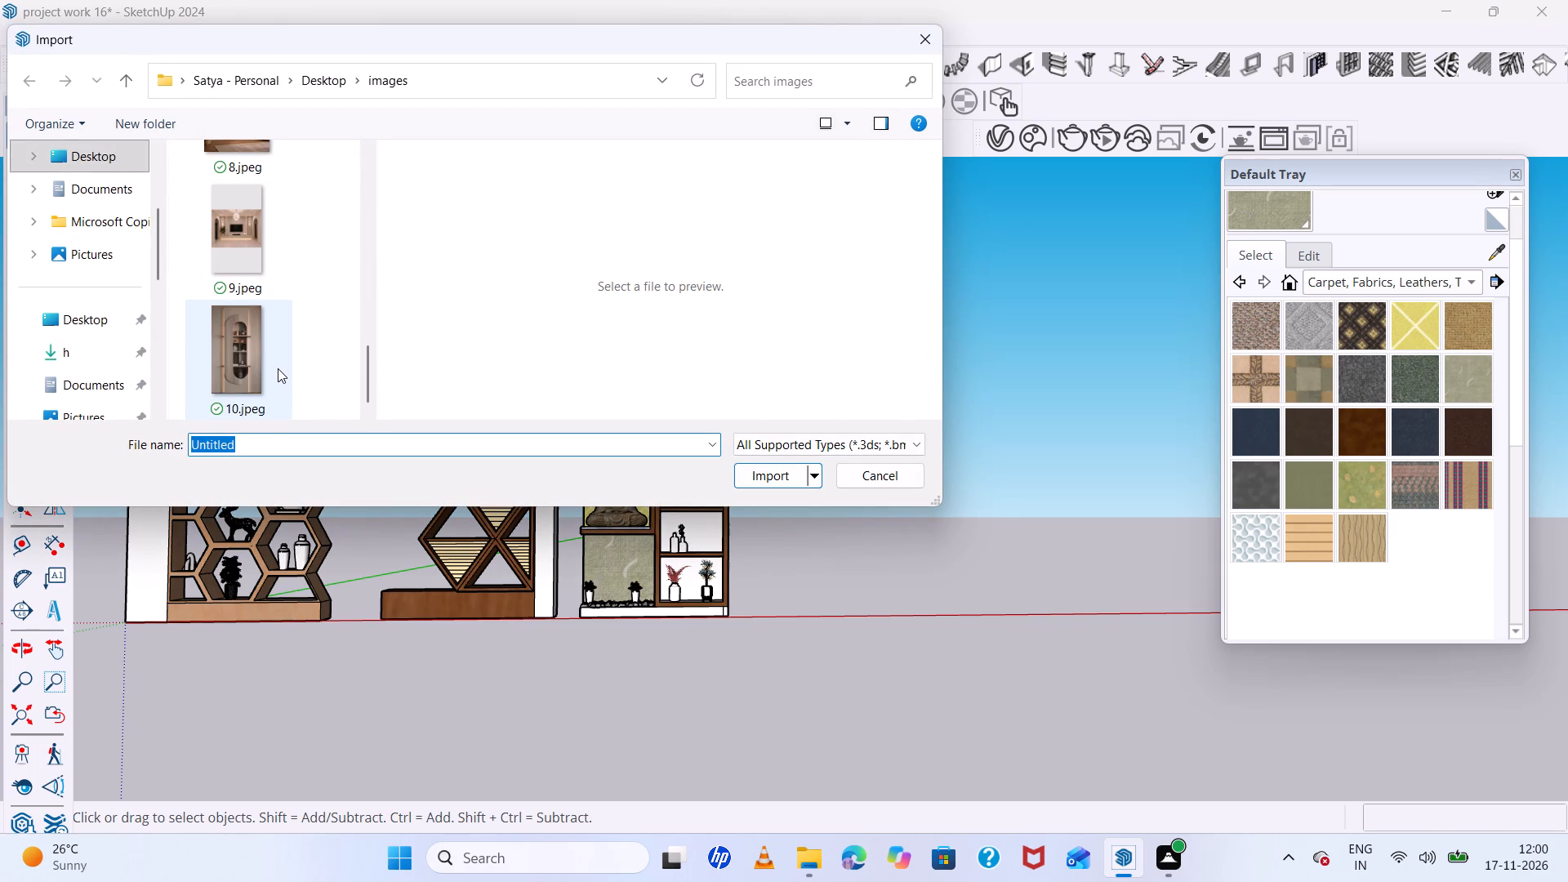
scroll(261, 345, down, 7)
scroll(249, 250, up, 2)
scroll(249, 250, down, 5)
scroll(248, 341, up, 1)
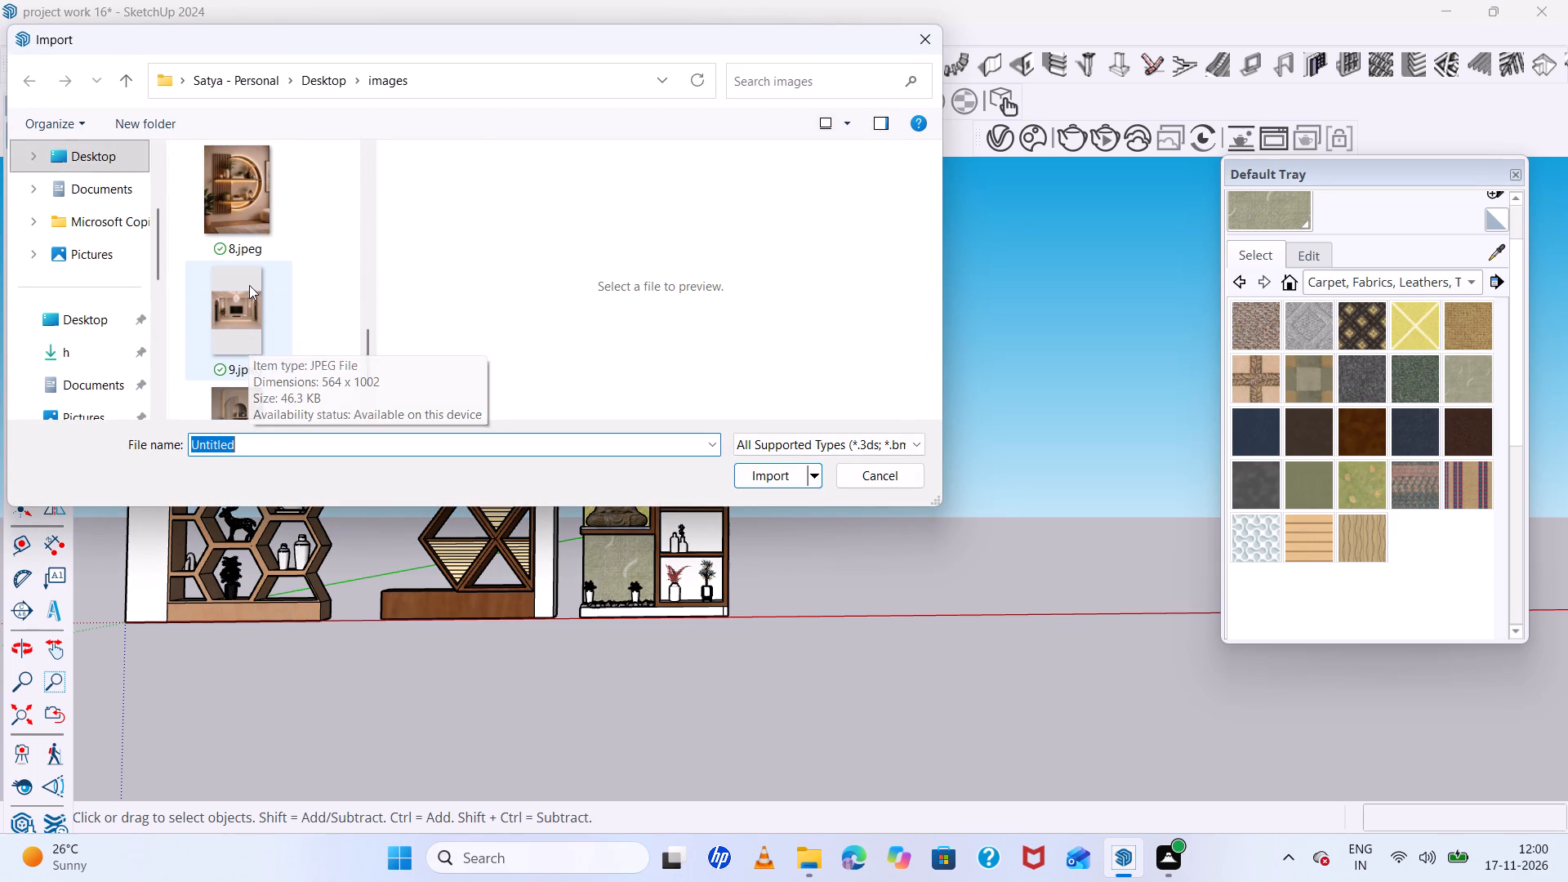
scroll(249, 283, up, 2)
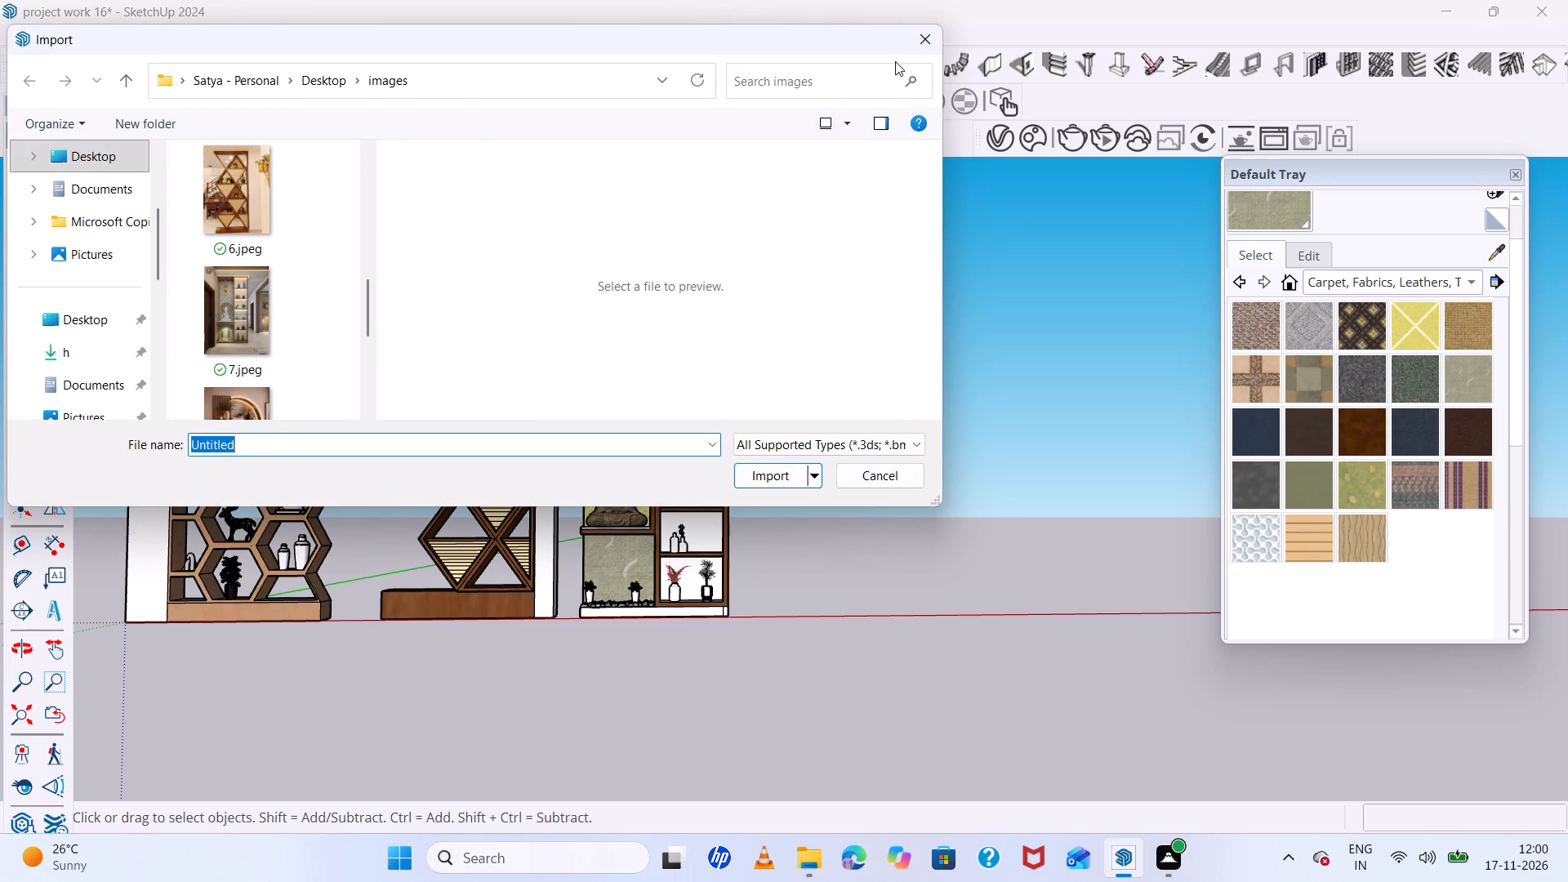
click(924, 48)
Examine the full row of hexagonal, triangular and Buddha shelving units from the front and slightly above.
scroll(1056, 434, down, 8)
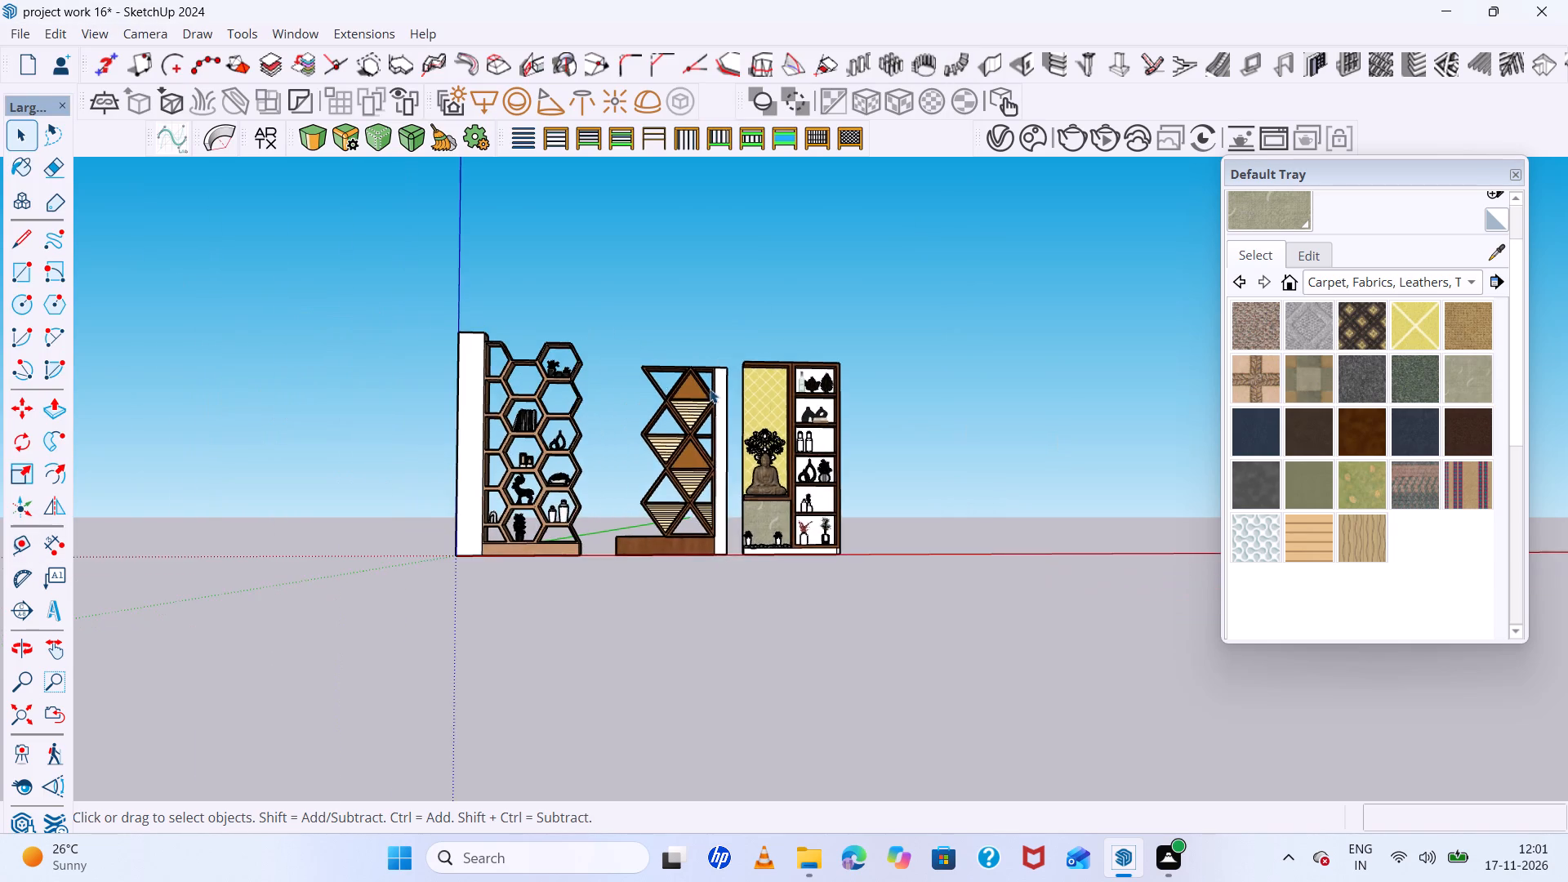
scroll(597, 354, up, 9)
middle_drag(582, 339, 560, 404)
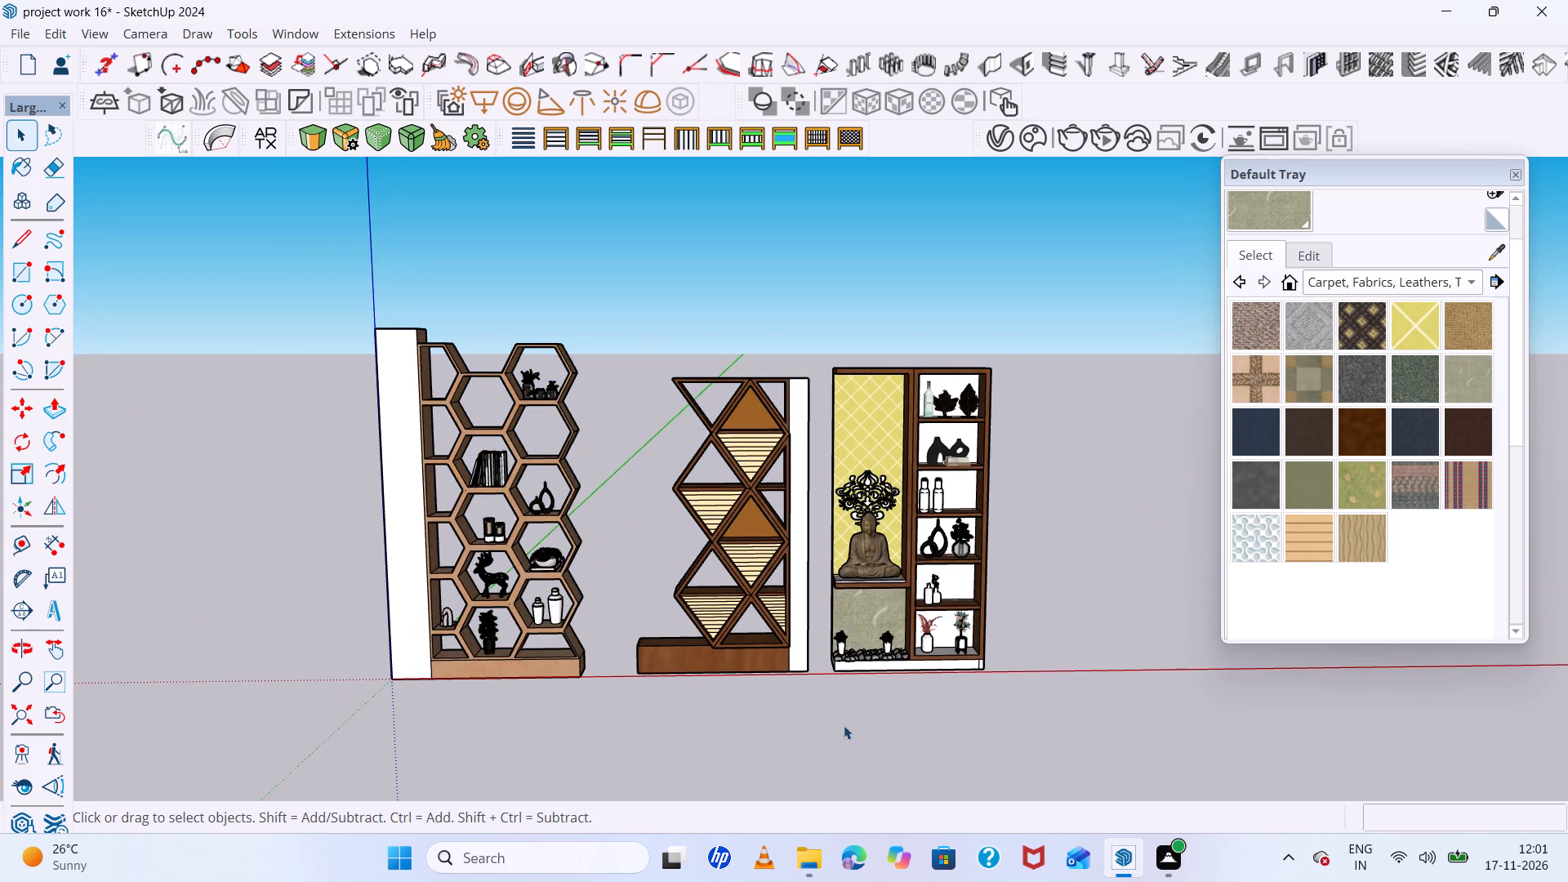
scroll(844, 725, up, 3)
middle_drag(845, 712, 840, 678)
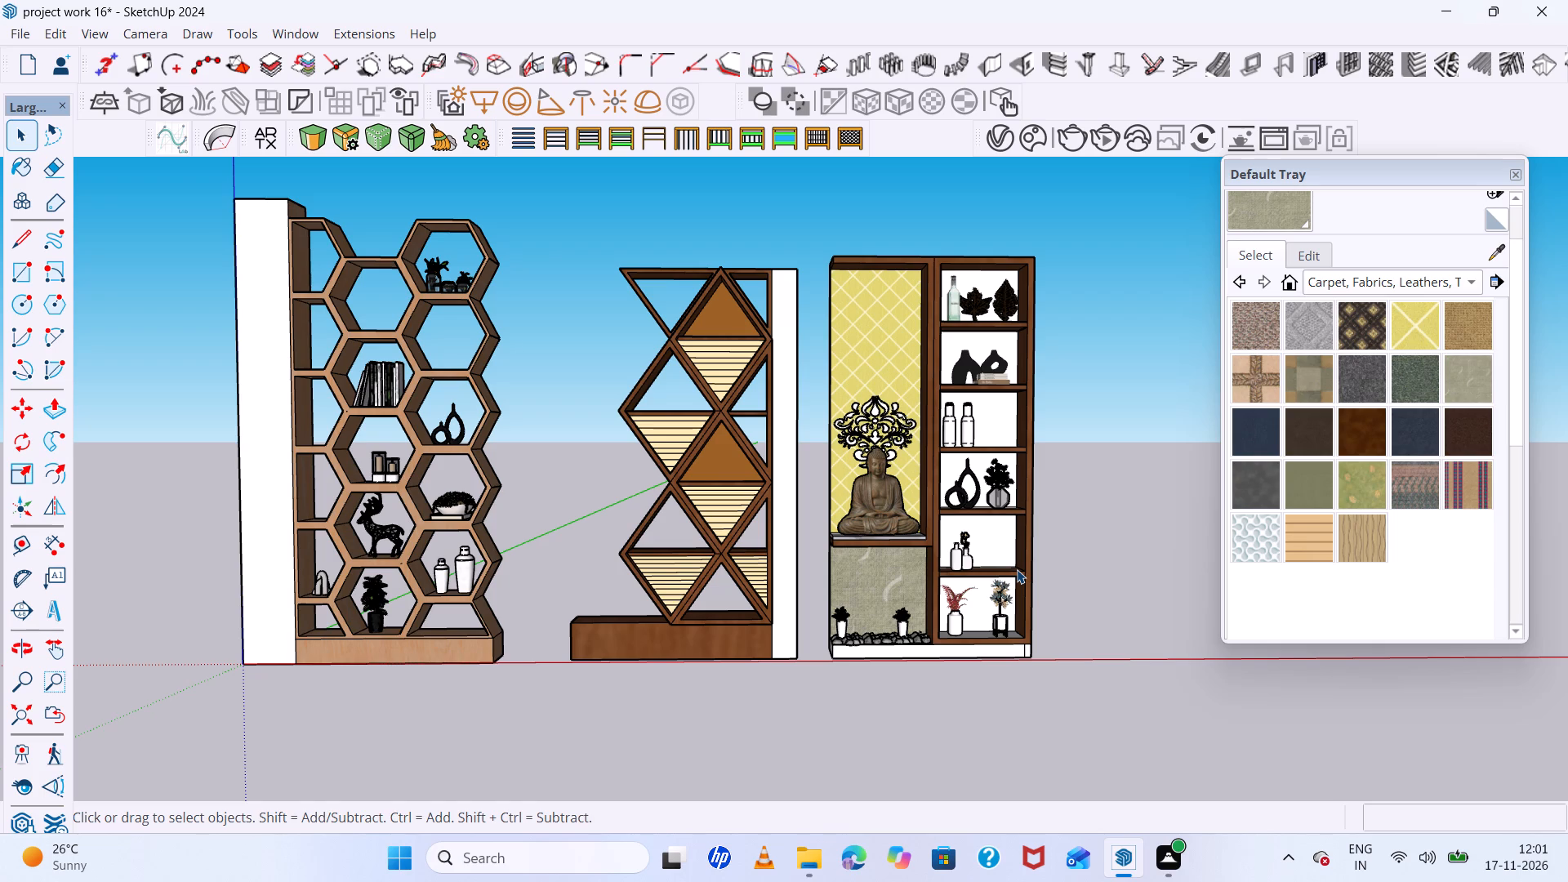
scroll(860, 450, down, 1)
scroll(978, 369, up, 2)
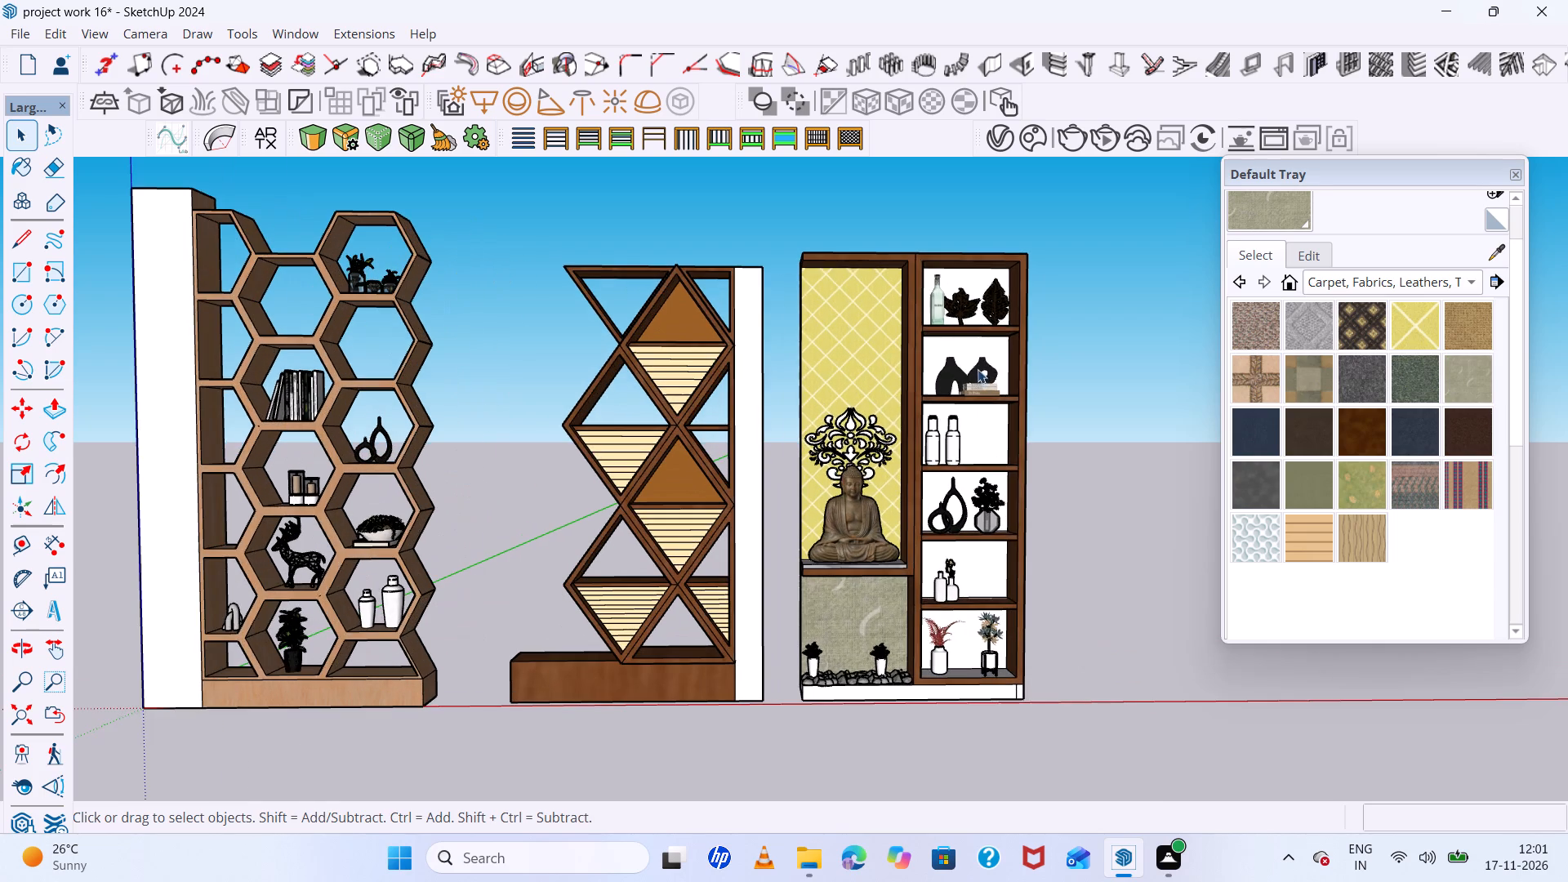
middle_drag(981, 369, 981, 357)
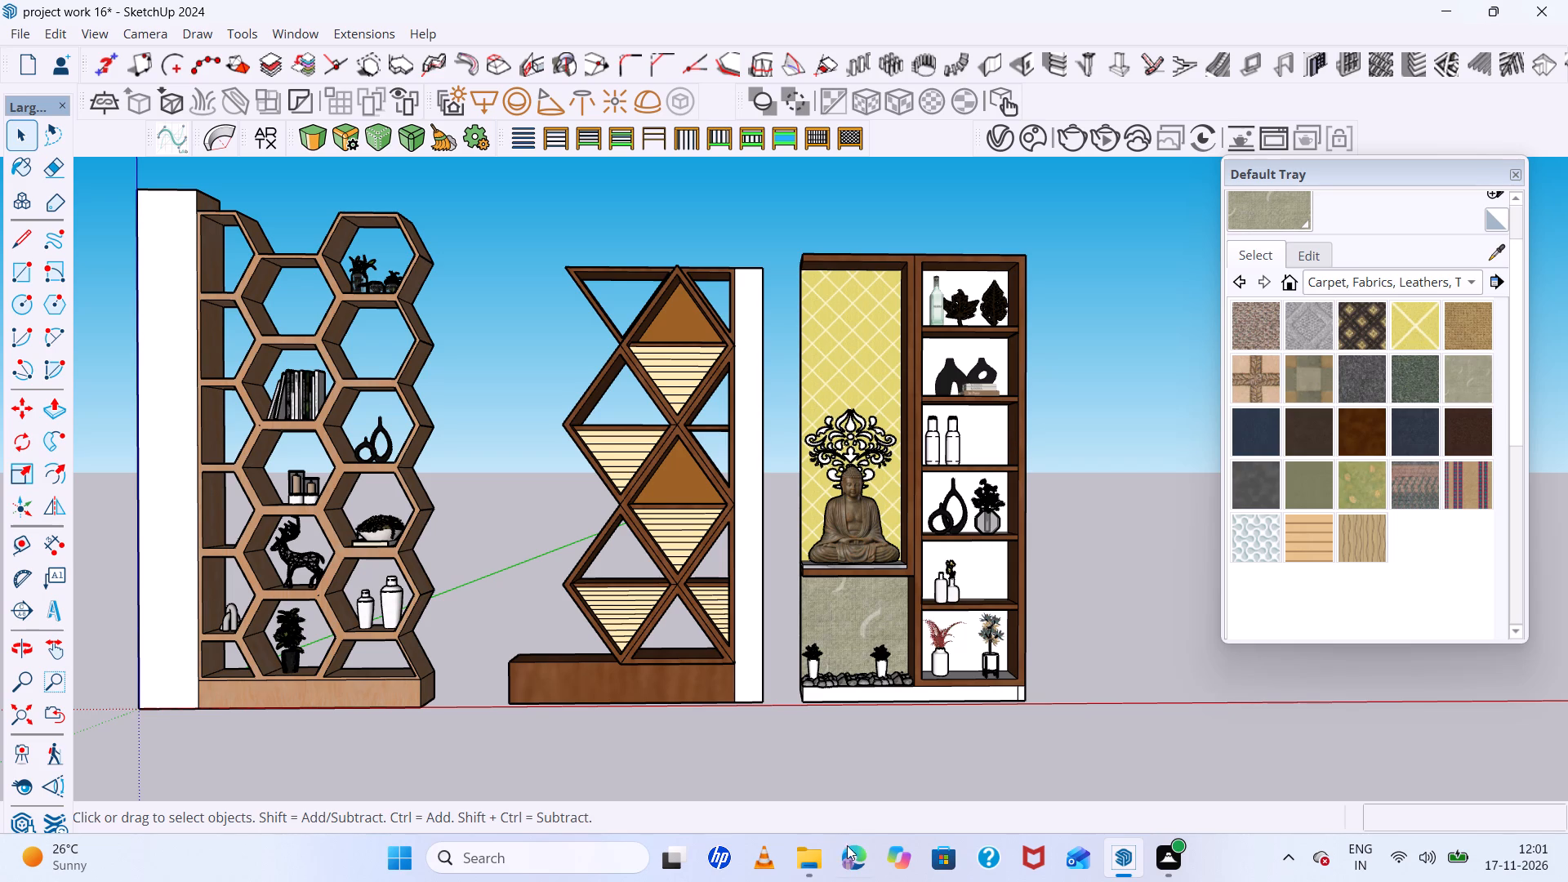
scroll(813, 602, down, 1)
scroll(678, 470, down, 6)
middle_drag(678, 470, 670, 486)
Save the project work 16 model.
key(ctrl+s)
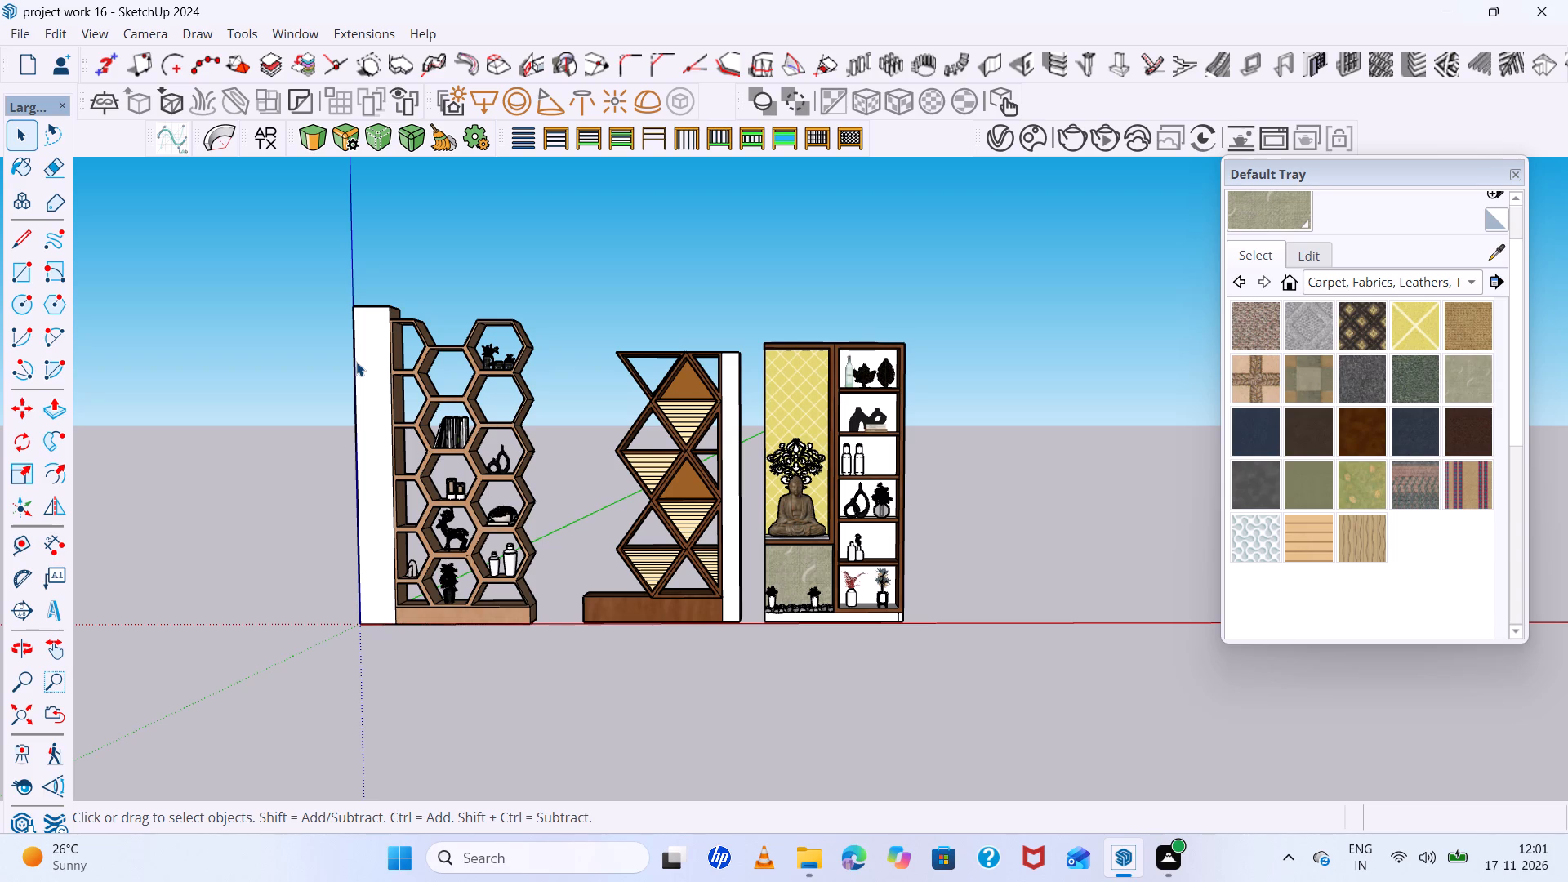
Examine the three shelving units together from eye level and from above, checking their alignment and shelf decor.
scroll(536, 414, down, 5)
middle_drag(536, 414, 544, 415)
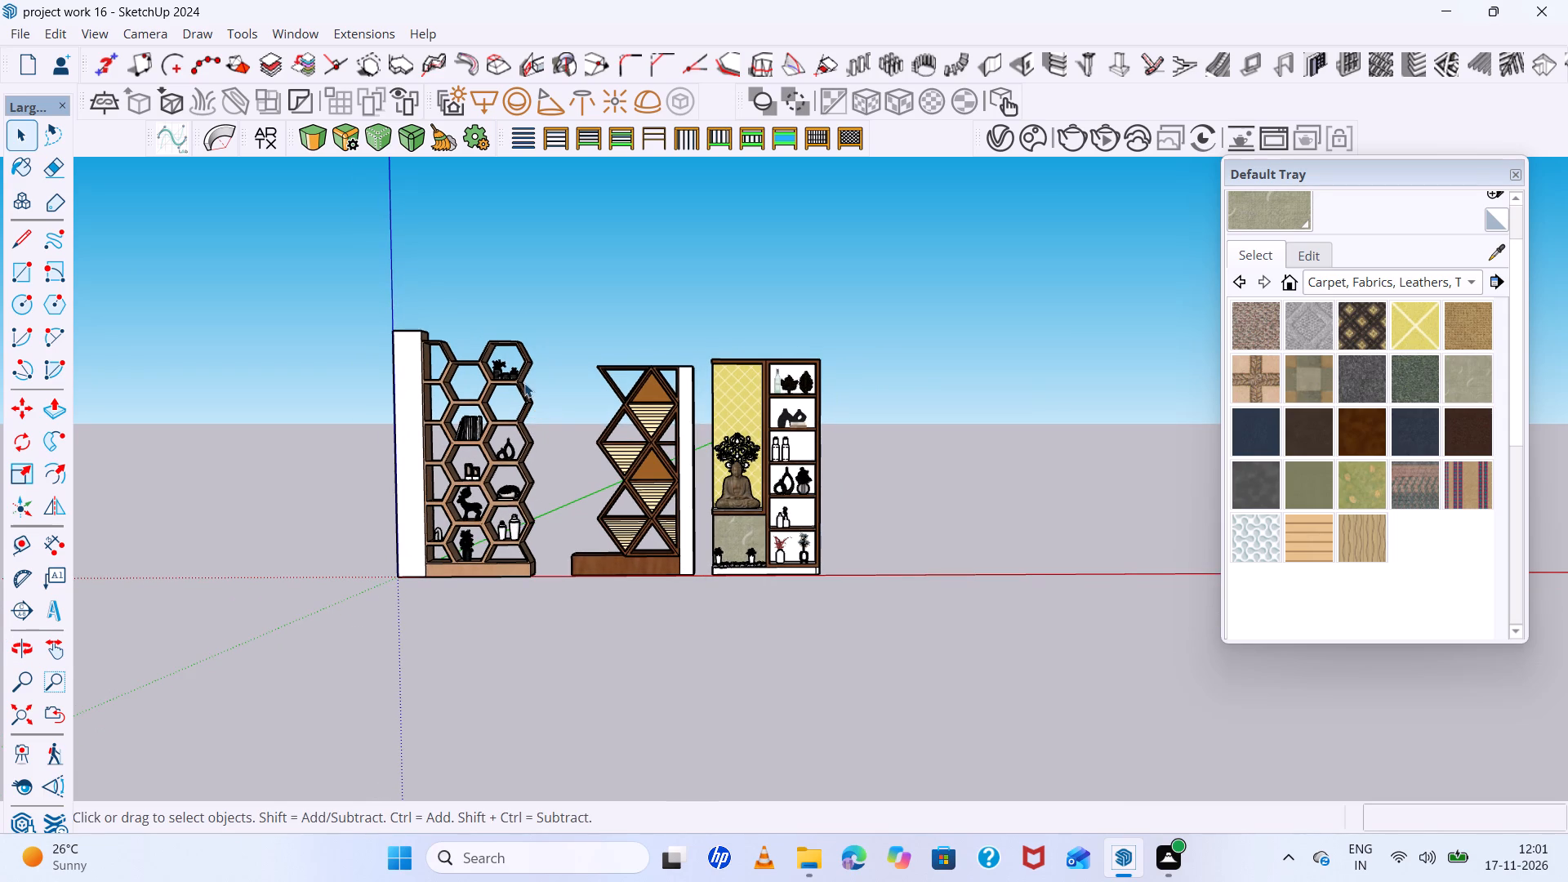
scroll(380, 312, up, 6)
middle_drag(902, 604, 894, 563)
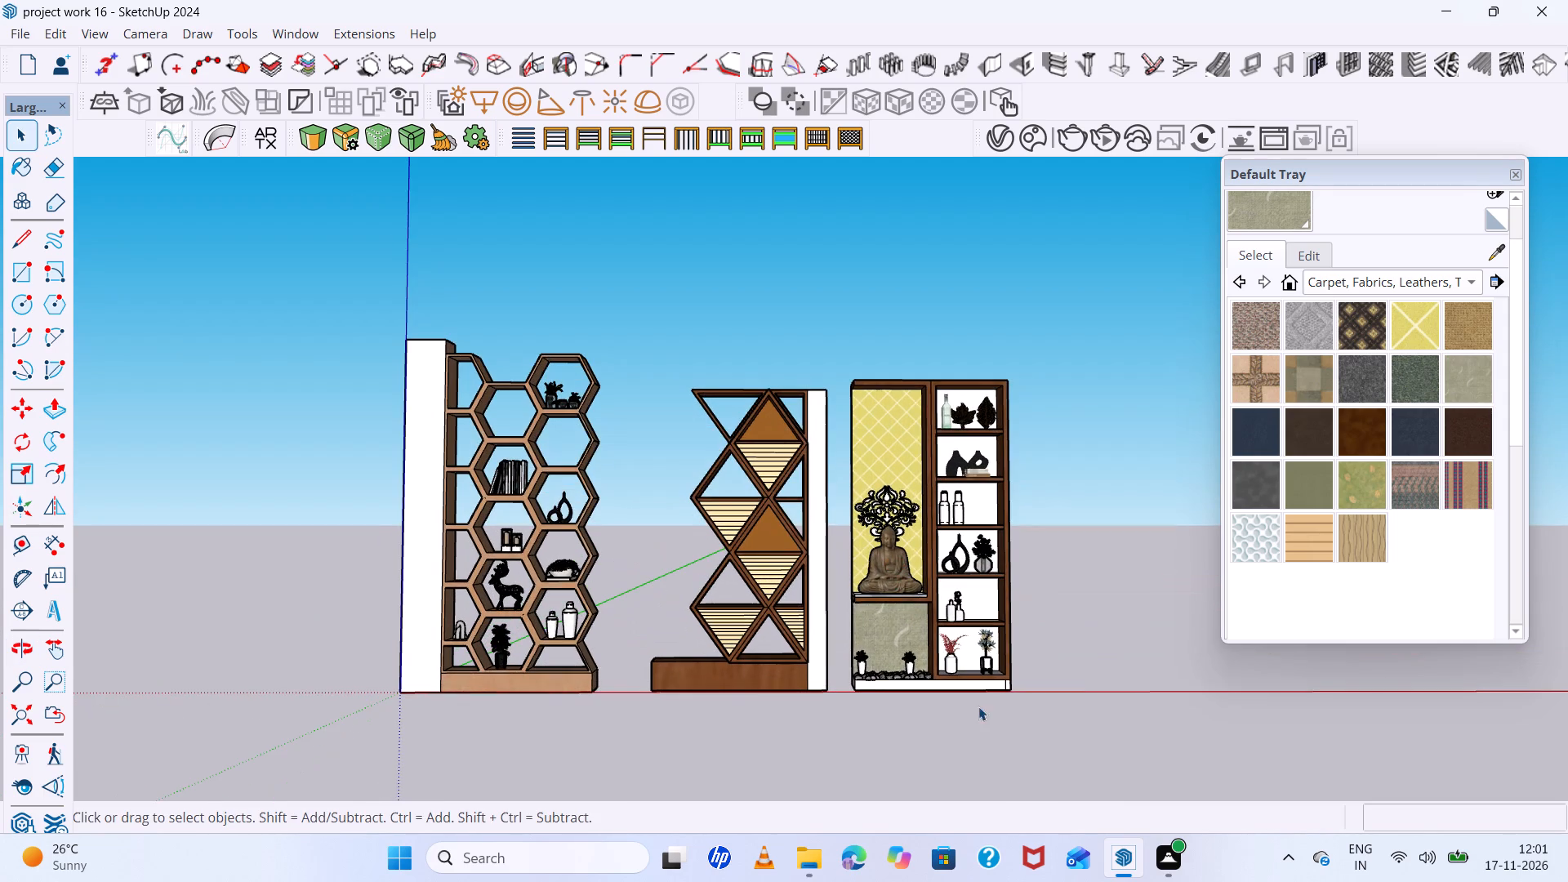
scroll(1028, 704, up, 5)
scroll(1028, 704, down, 4)
middle_drag(1028, 704, 1025, 706)
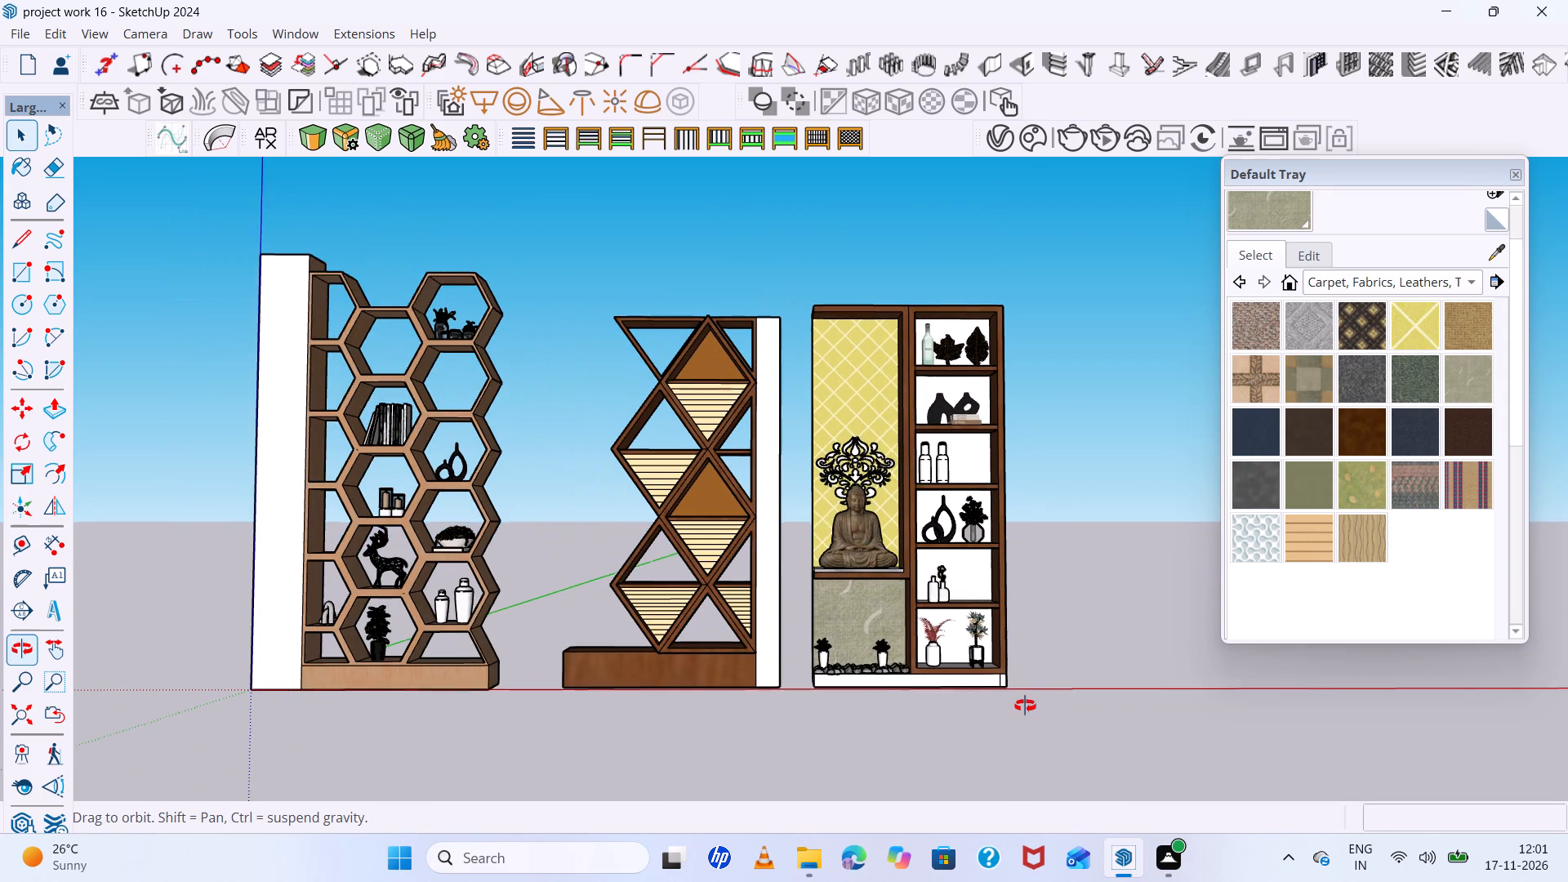
middle_drag(1025, 706, 1005, 710)
scroll(165, 339, up, 1)
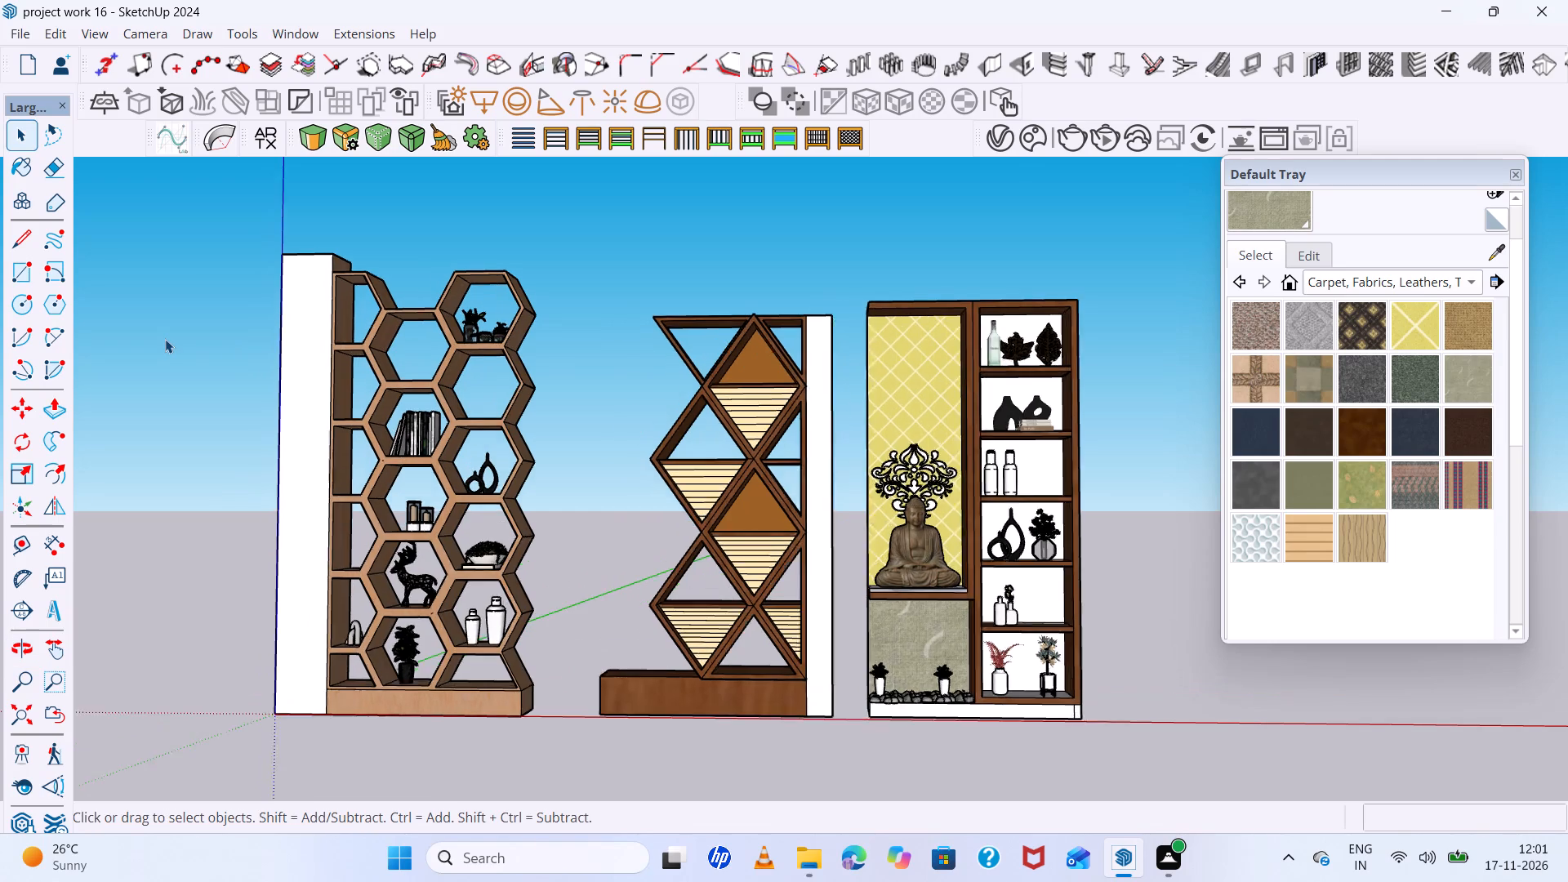
scroll(165, 339, up, 2)
scroll(165, 339, down, 2)
middle_drag(165, 339, 173, 376)
scroll(110, 388, up, 3)
scroll(110, 389, down, 3)
scroll(1183, 697, up, 1)
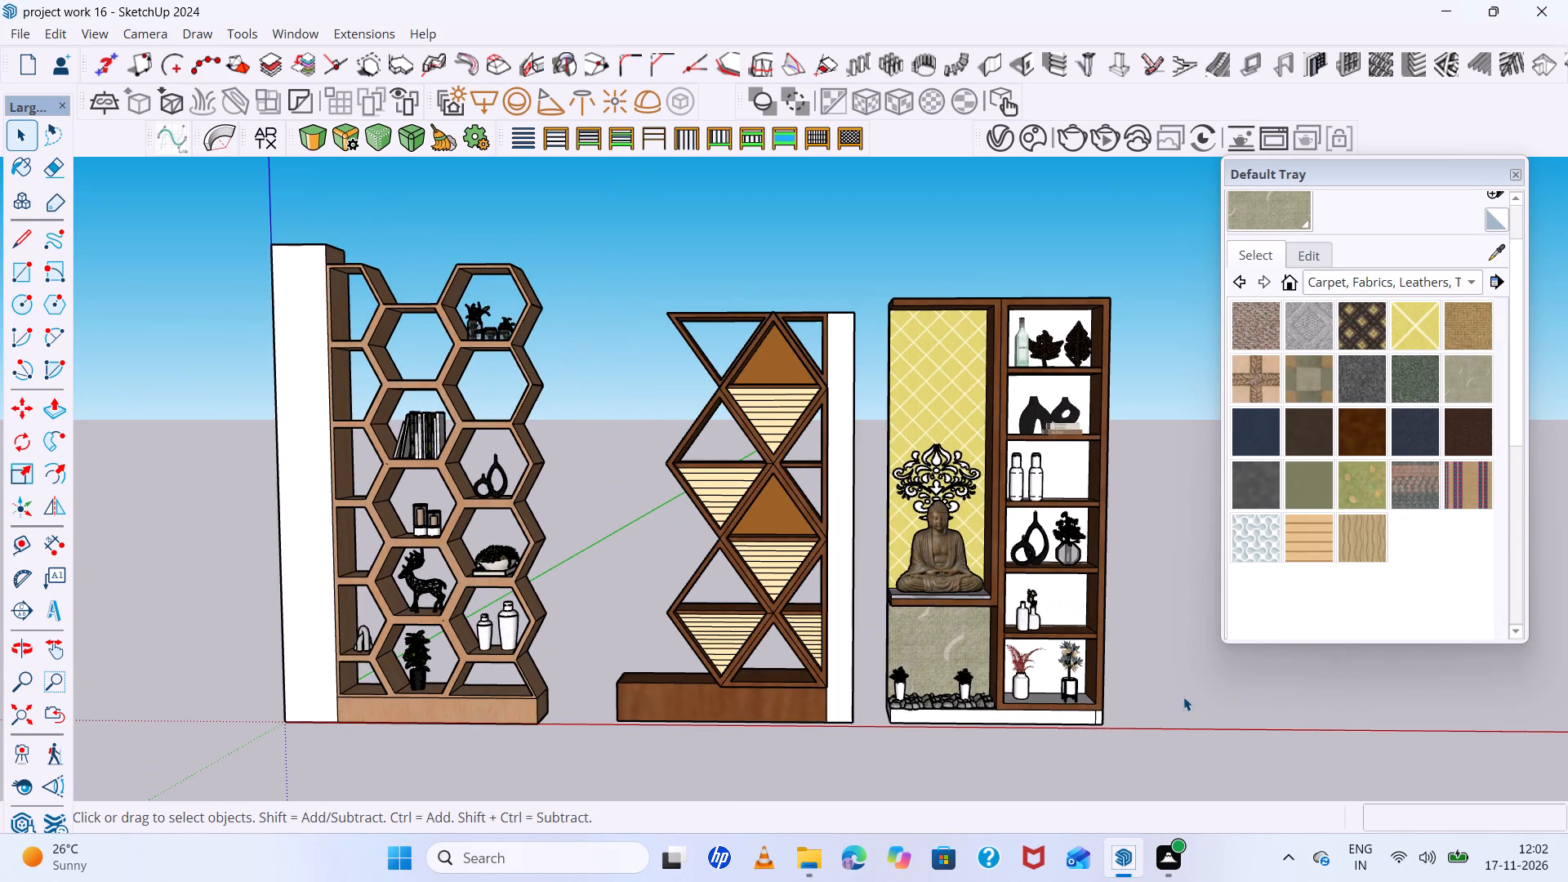
scroll(1183, 697, up, 2)
middle_drag(1183, 697, 1181, 679)
scroll(1087, 685, down, 4)
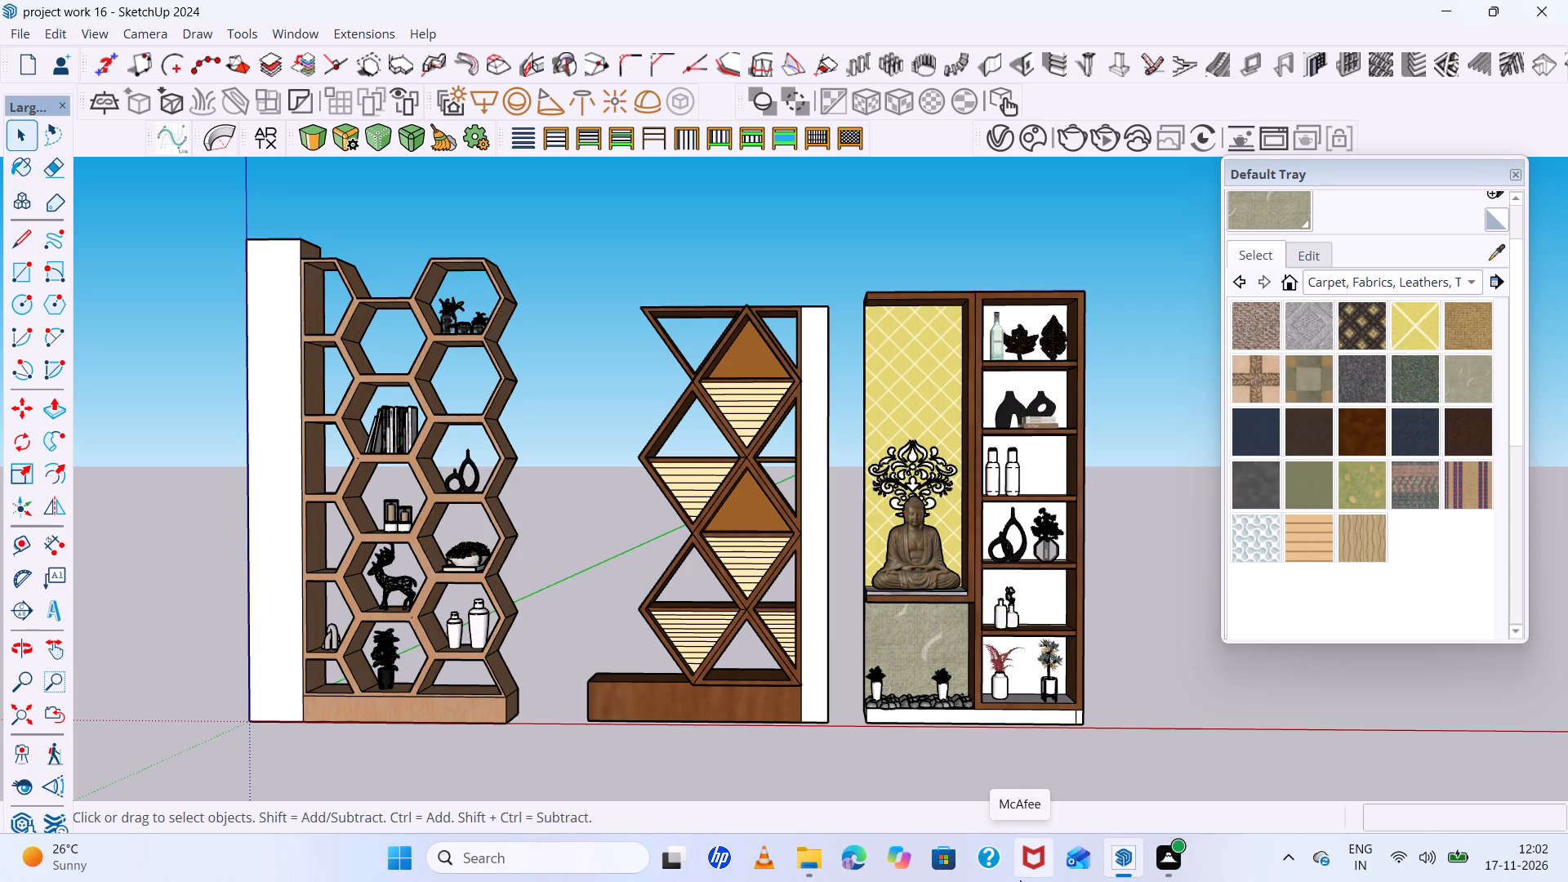
scroll(1009, 880, down, 1)
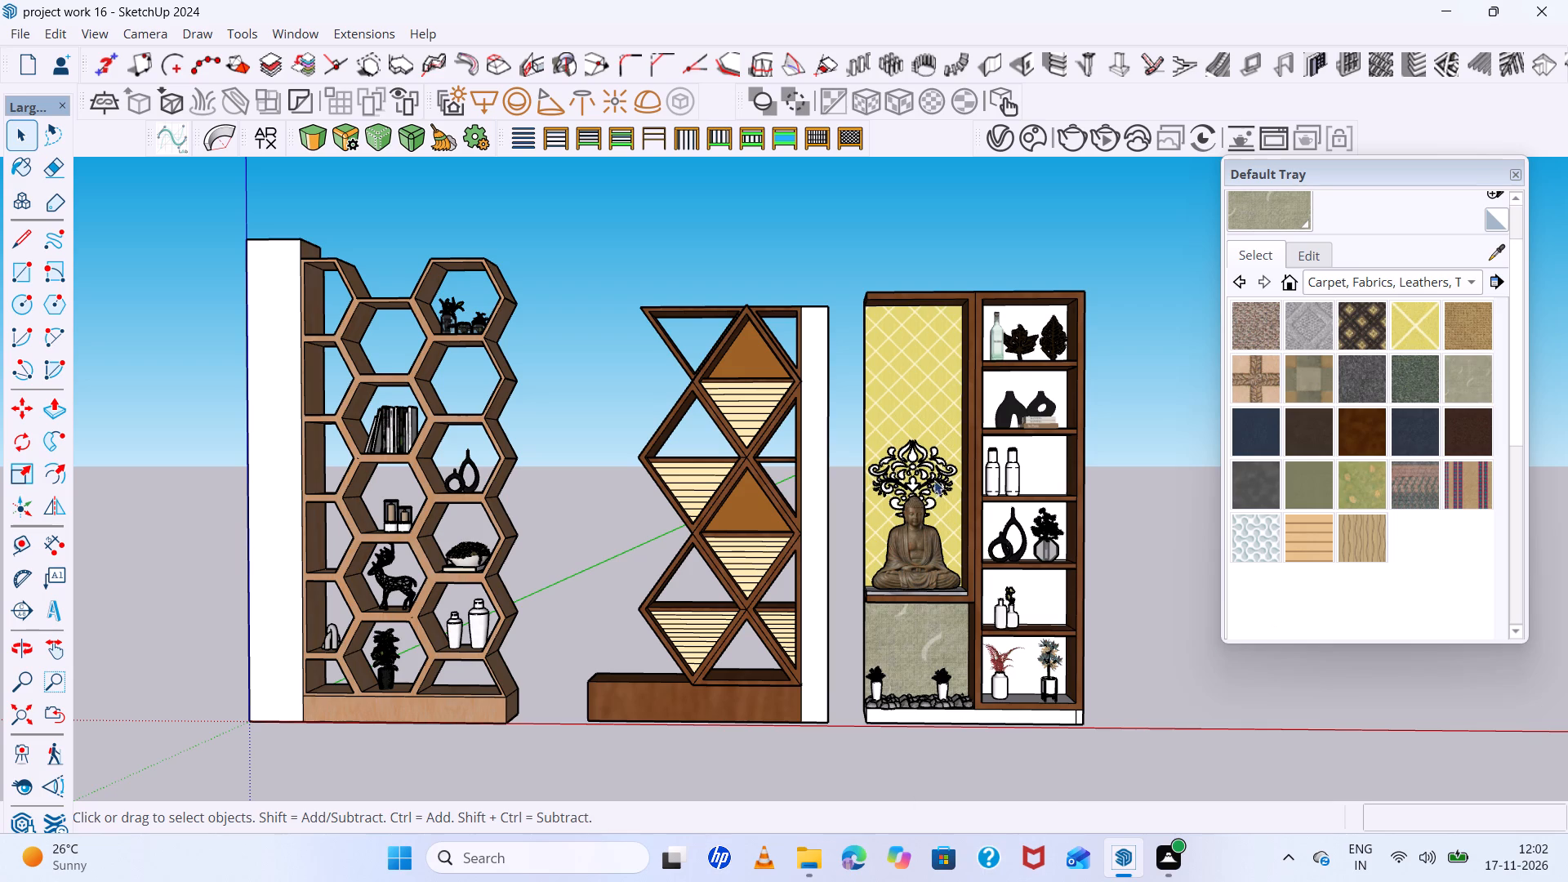
scroll(752, 426, down, 6)
middle_drag(752, 426, 746, 474)
scroll(474, 398, up, 2)
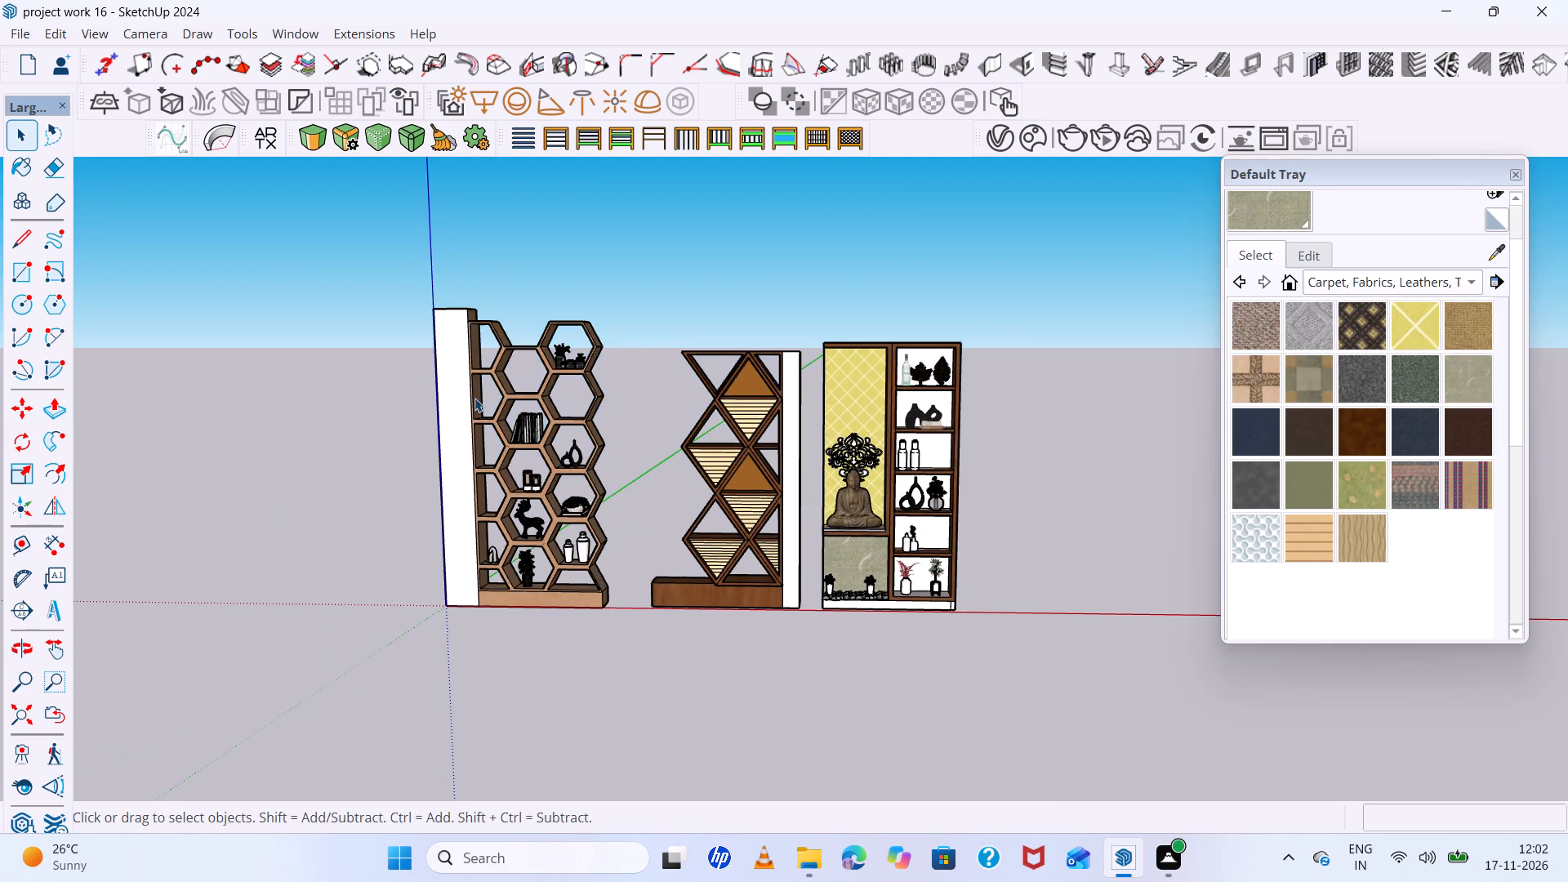
scroll(474, 398, up, 2)
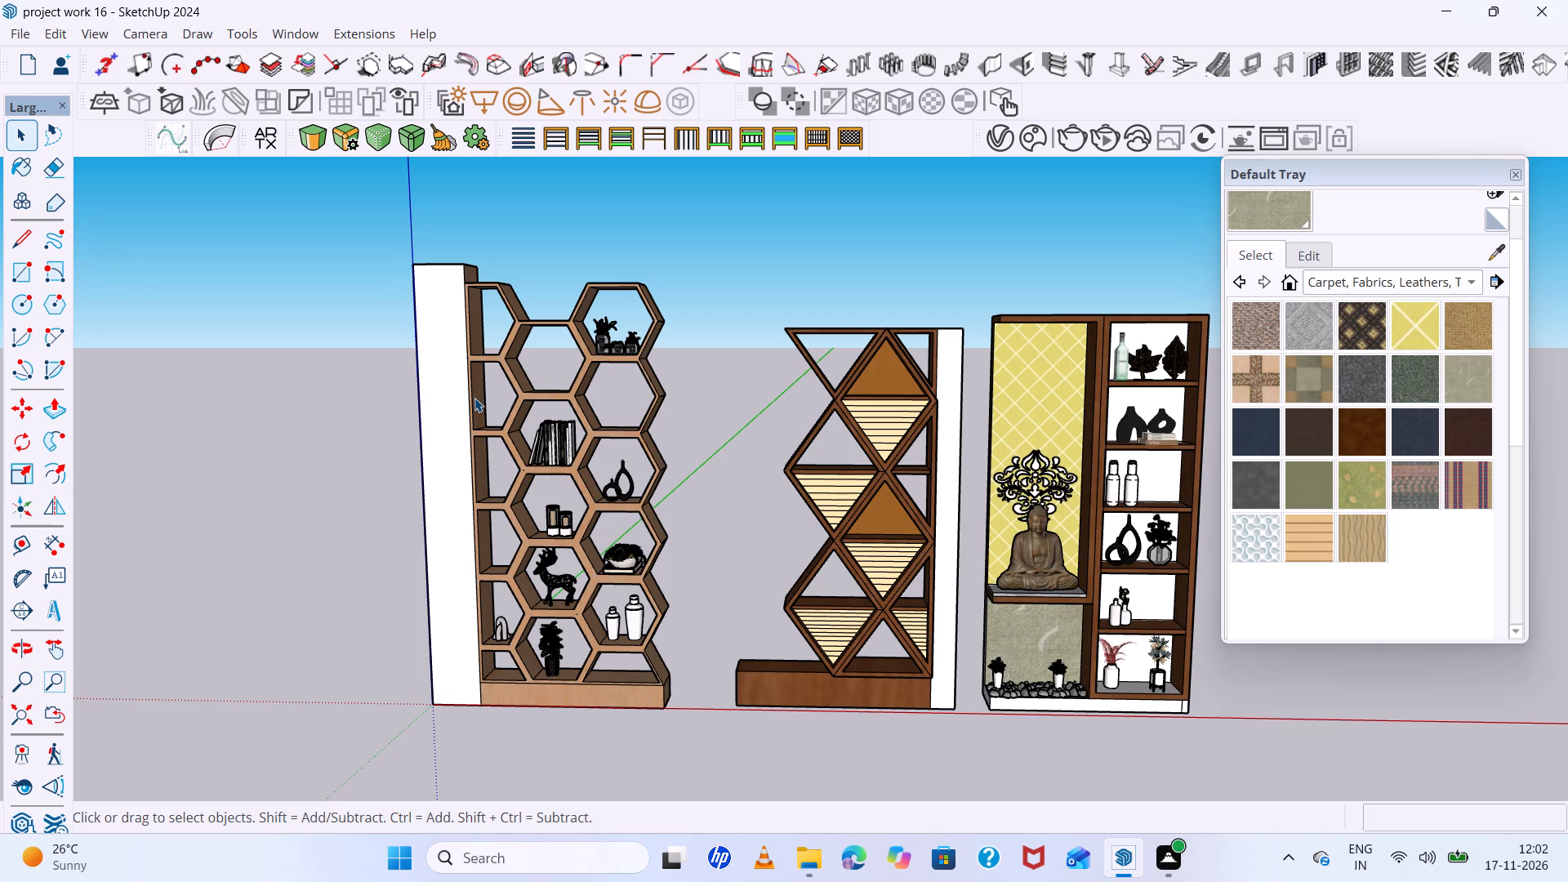
Examine the hexagonal unit's shelves, books, candle holders and vases up close.
scroll(572, 474, down, 2)
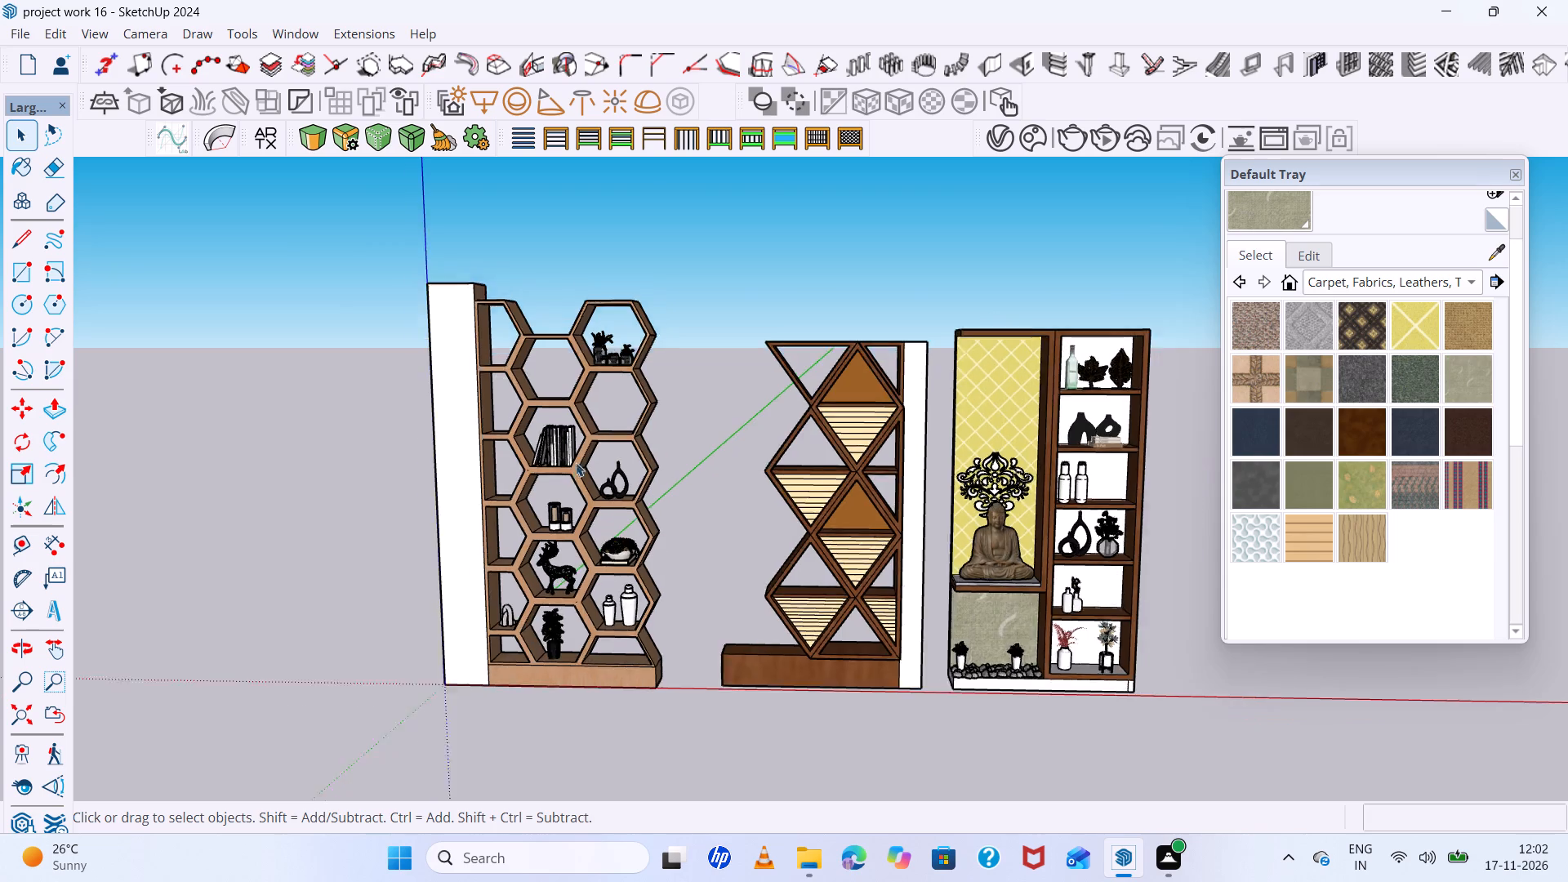
scroll(576, 462, down, 1)
scroll(523, 417, up, 20)
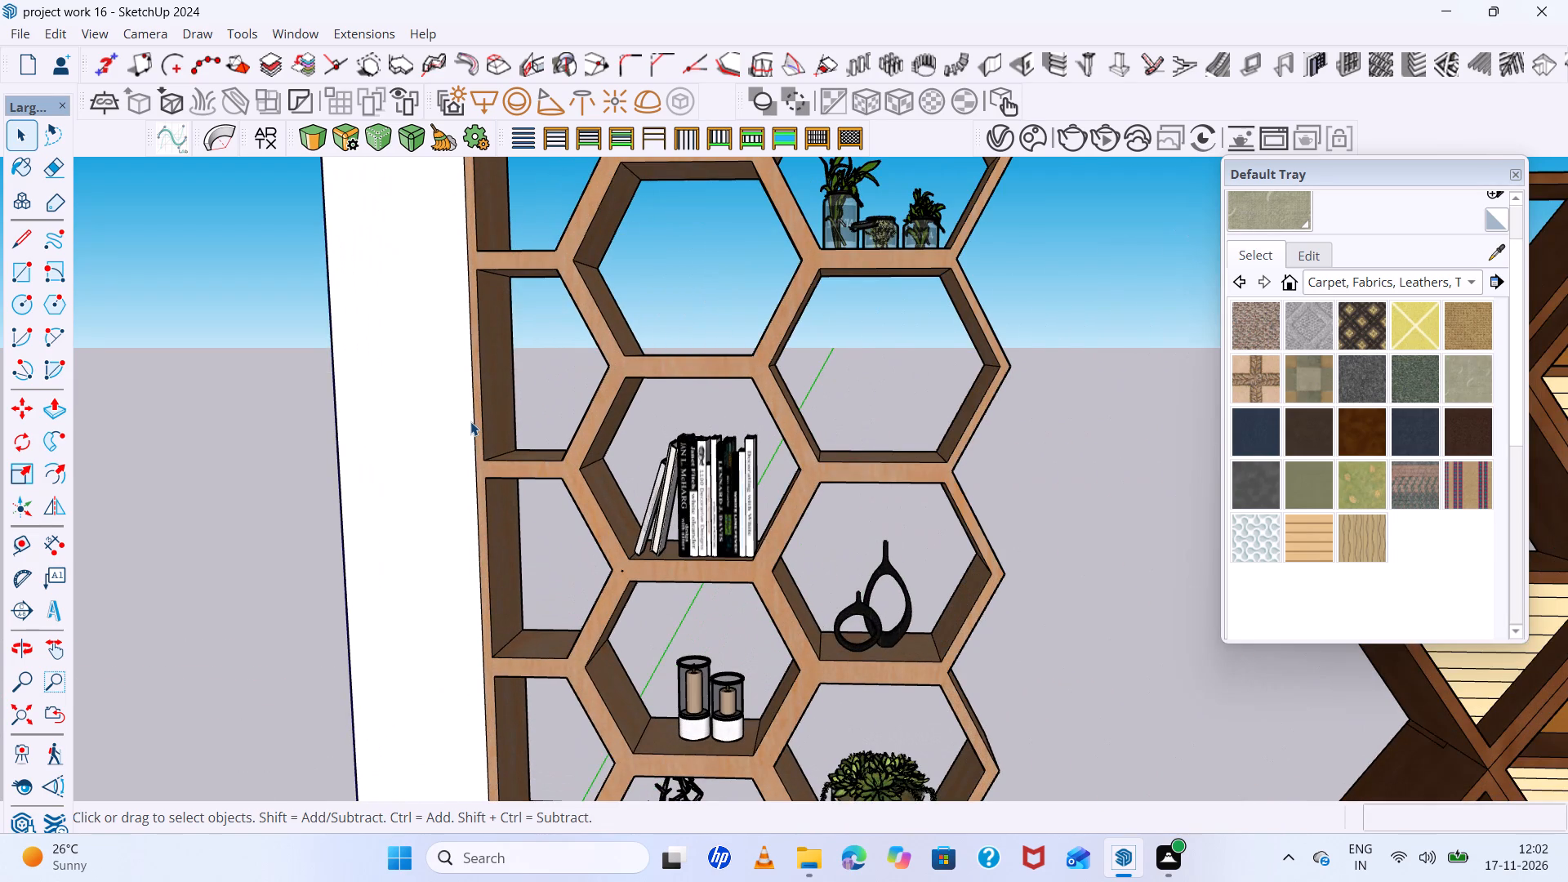
scroll(471, 421, up, 1)
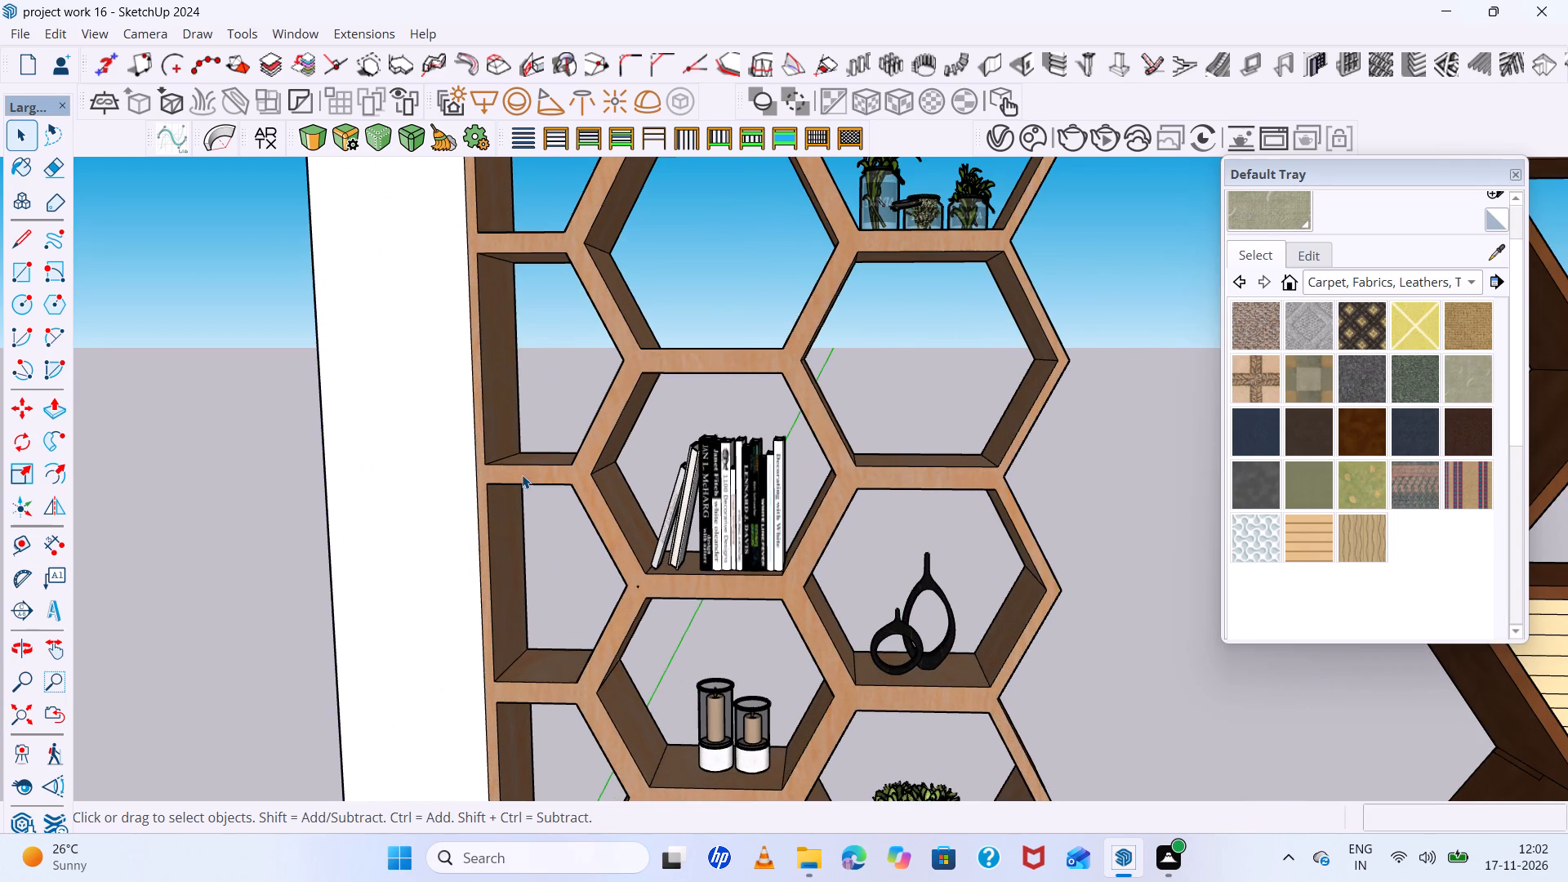
scroll(522, 476, up, 5)
scroll(523, 480, down, 5)
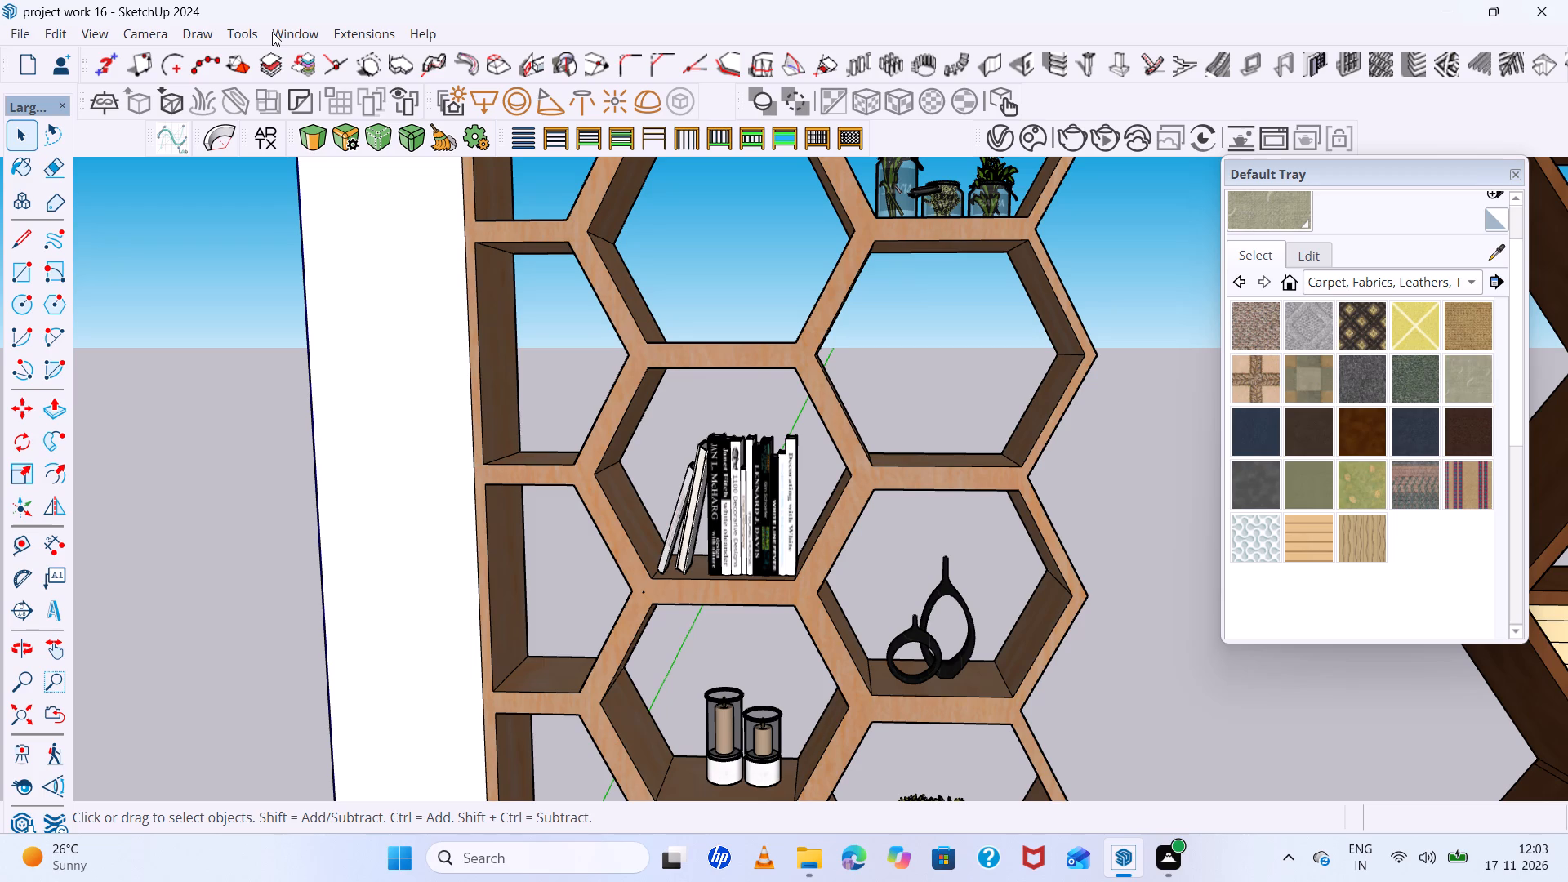
scroll(715, 503, down, 2)
Print a front view of all three shelving units to PDF, saved as 16 in the Desktop skup files folder.
scroll(715, 503, down, 18)
scroll(714, 497, down, 6)
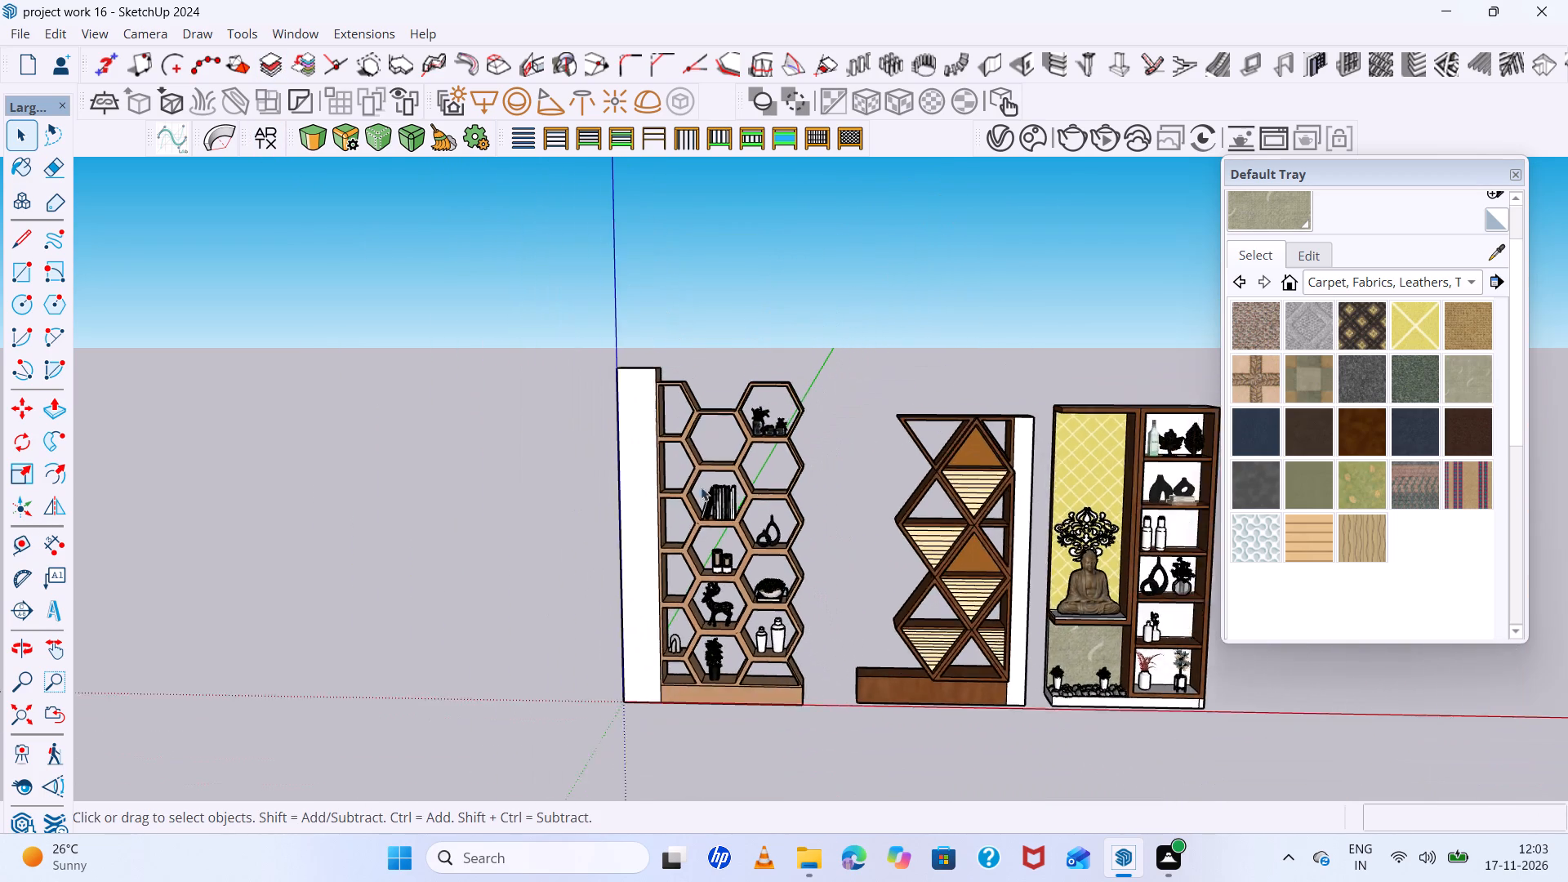
scroll(654, 459, down, 7)
middle_drag(946, 595, 947, 537)
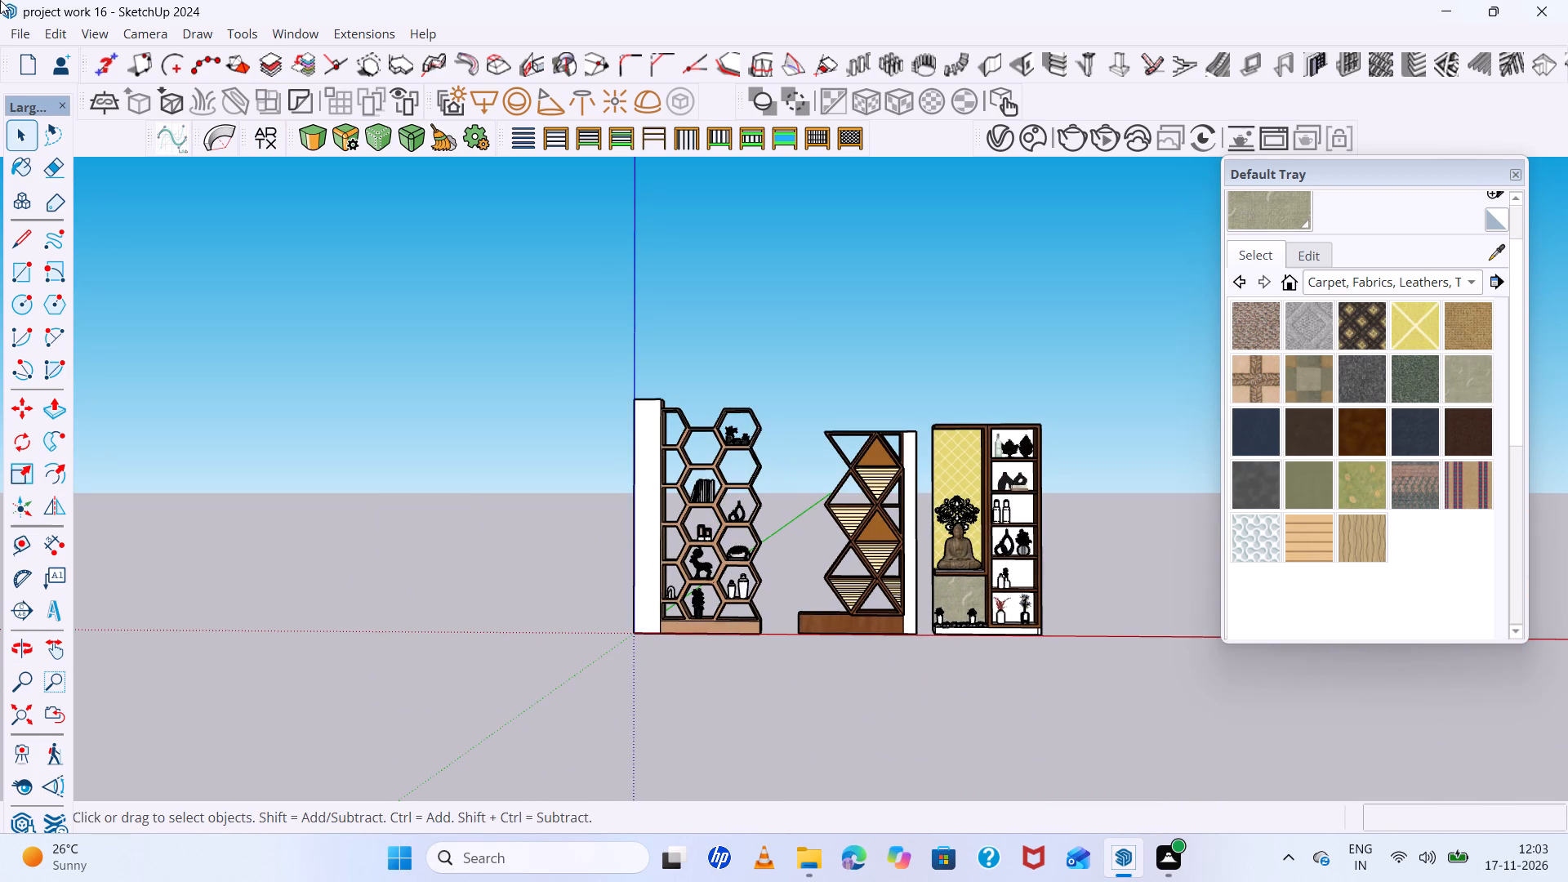
click(13, 38)
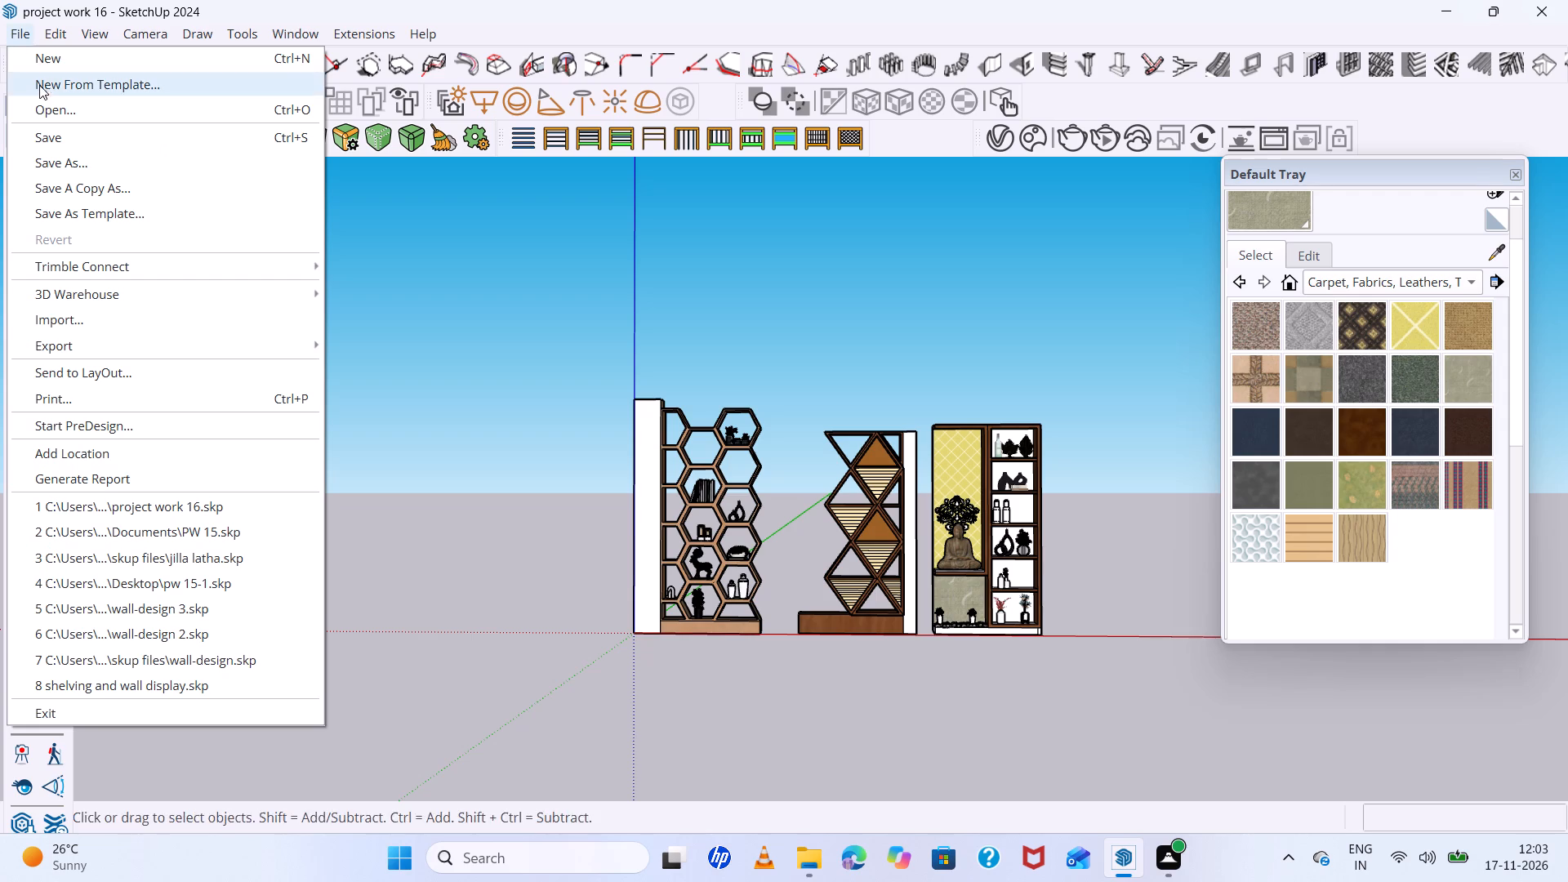
click(127, 403)
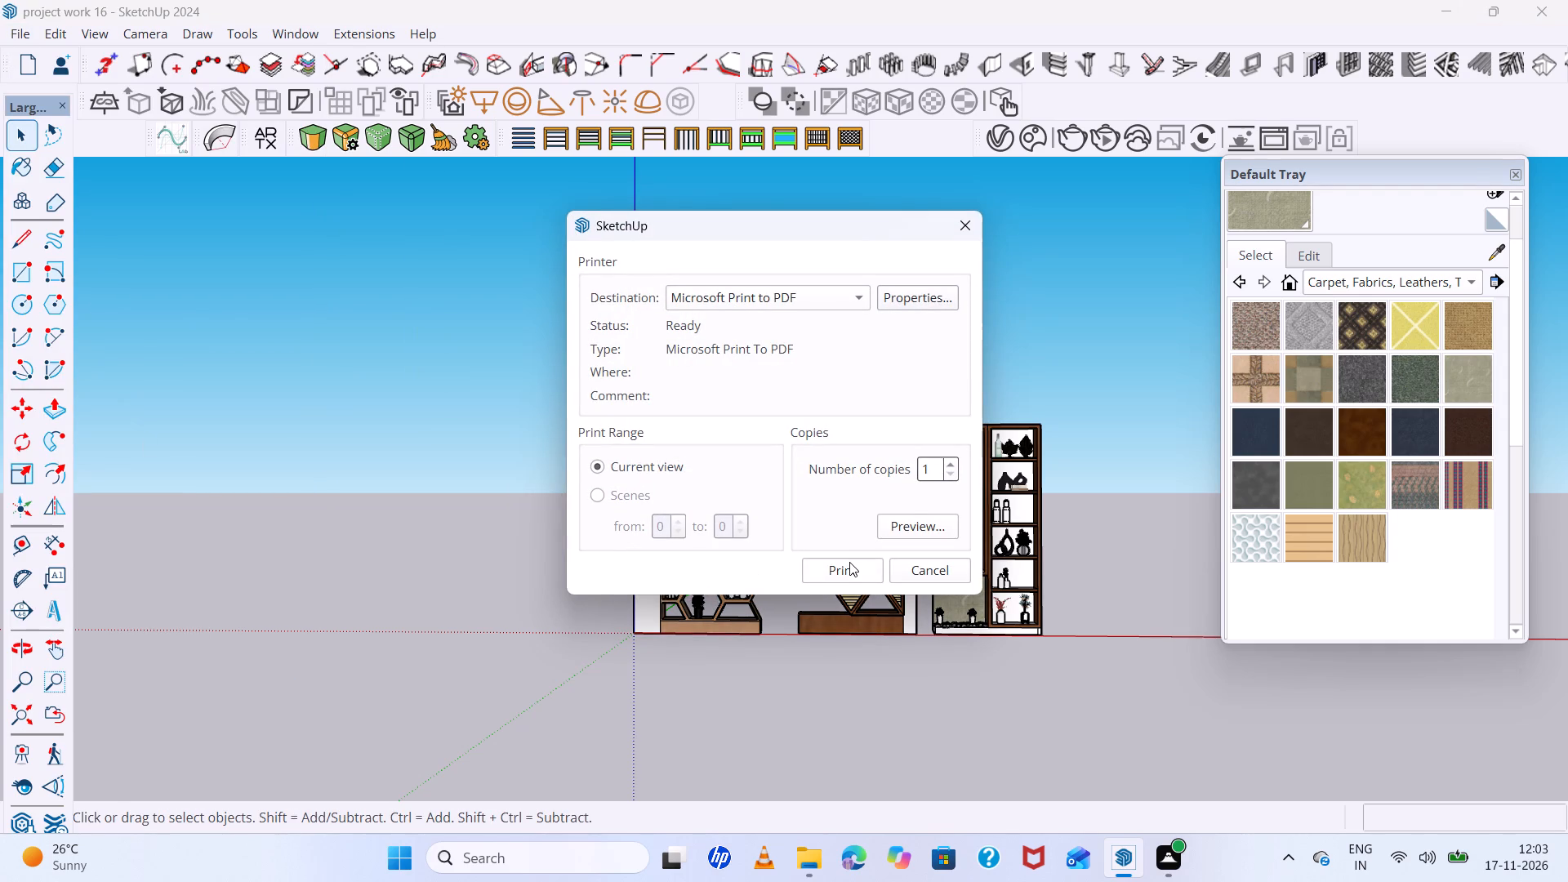
click(849, 562)
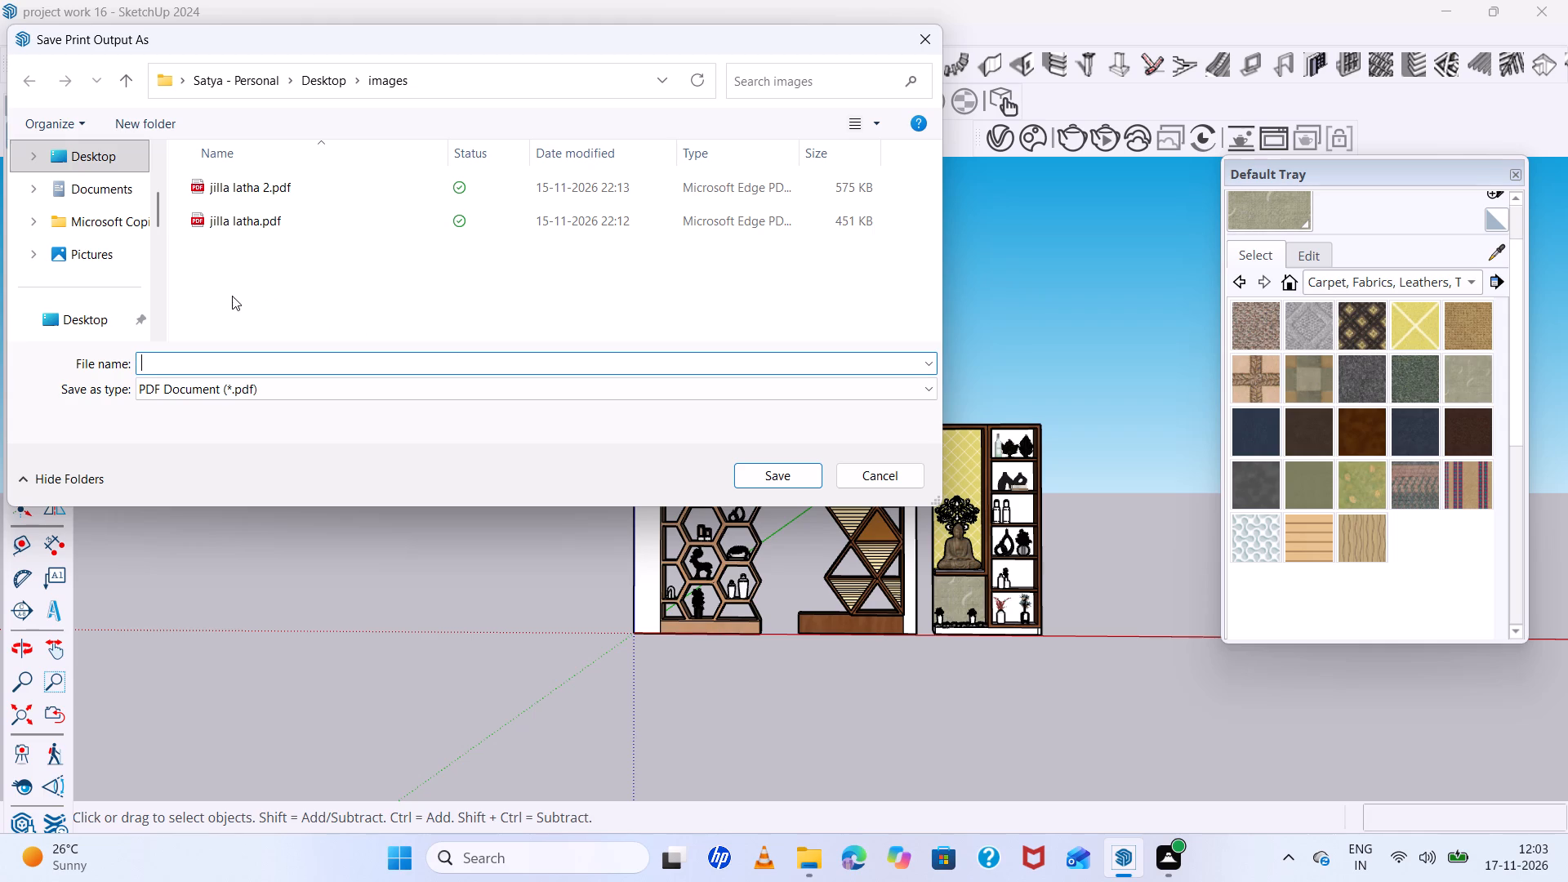
click(87, 323)
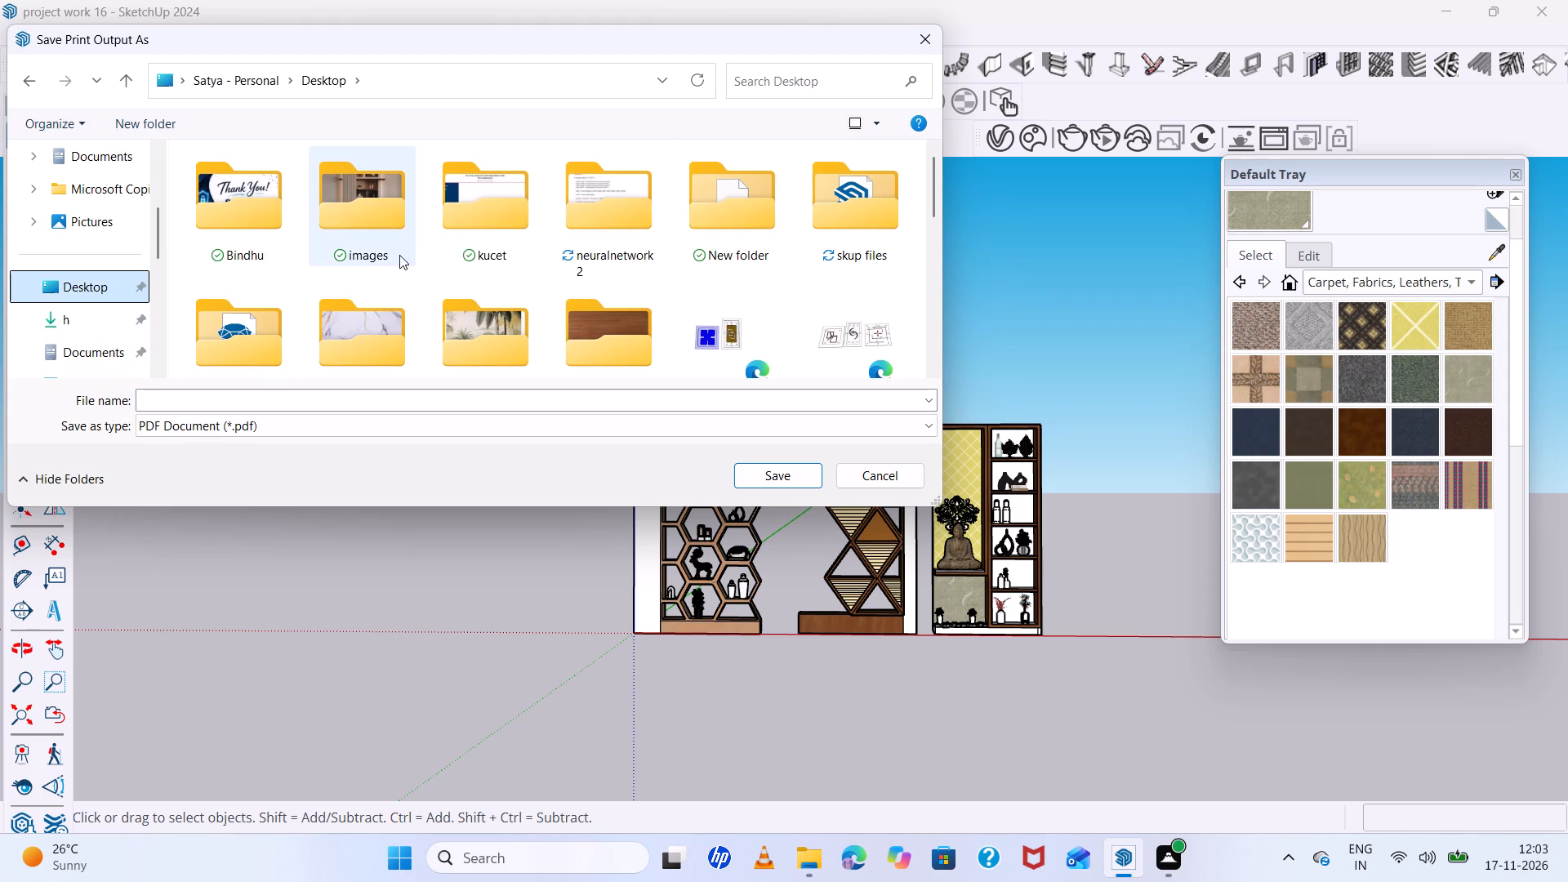
double_click(822, 251)
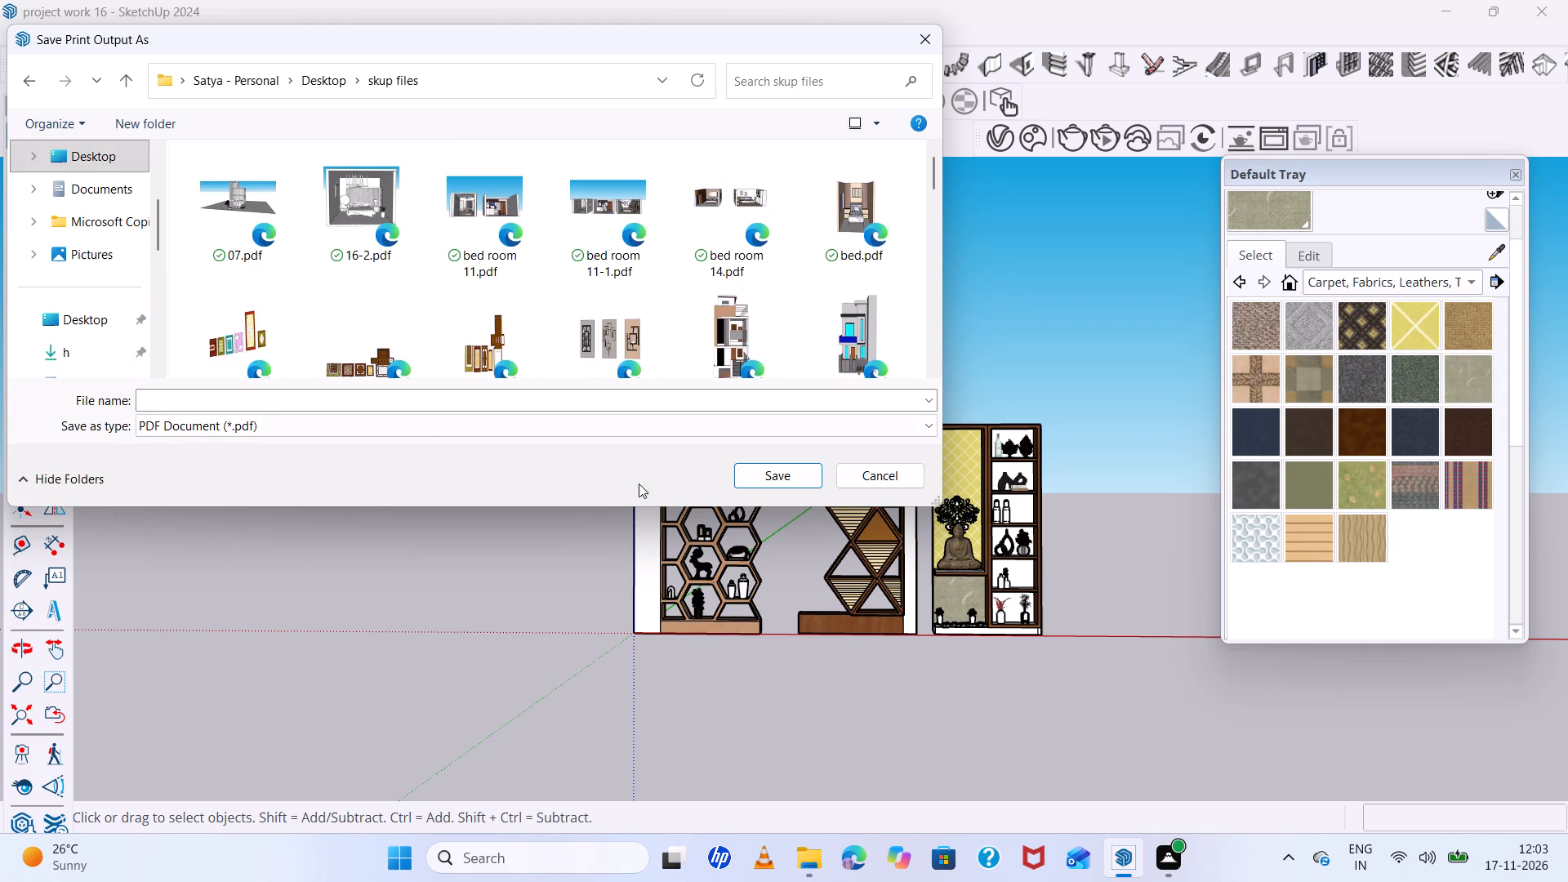
click(435, 394)
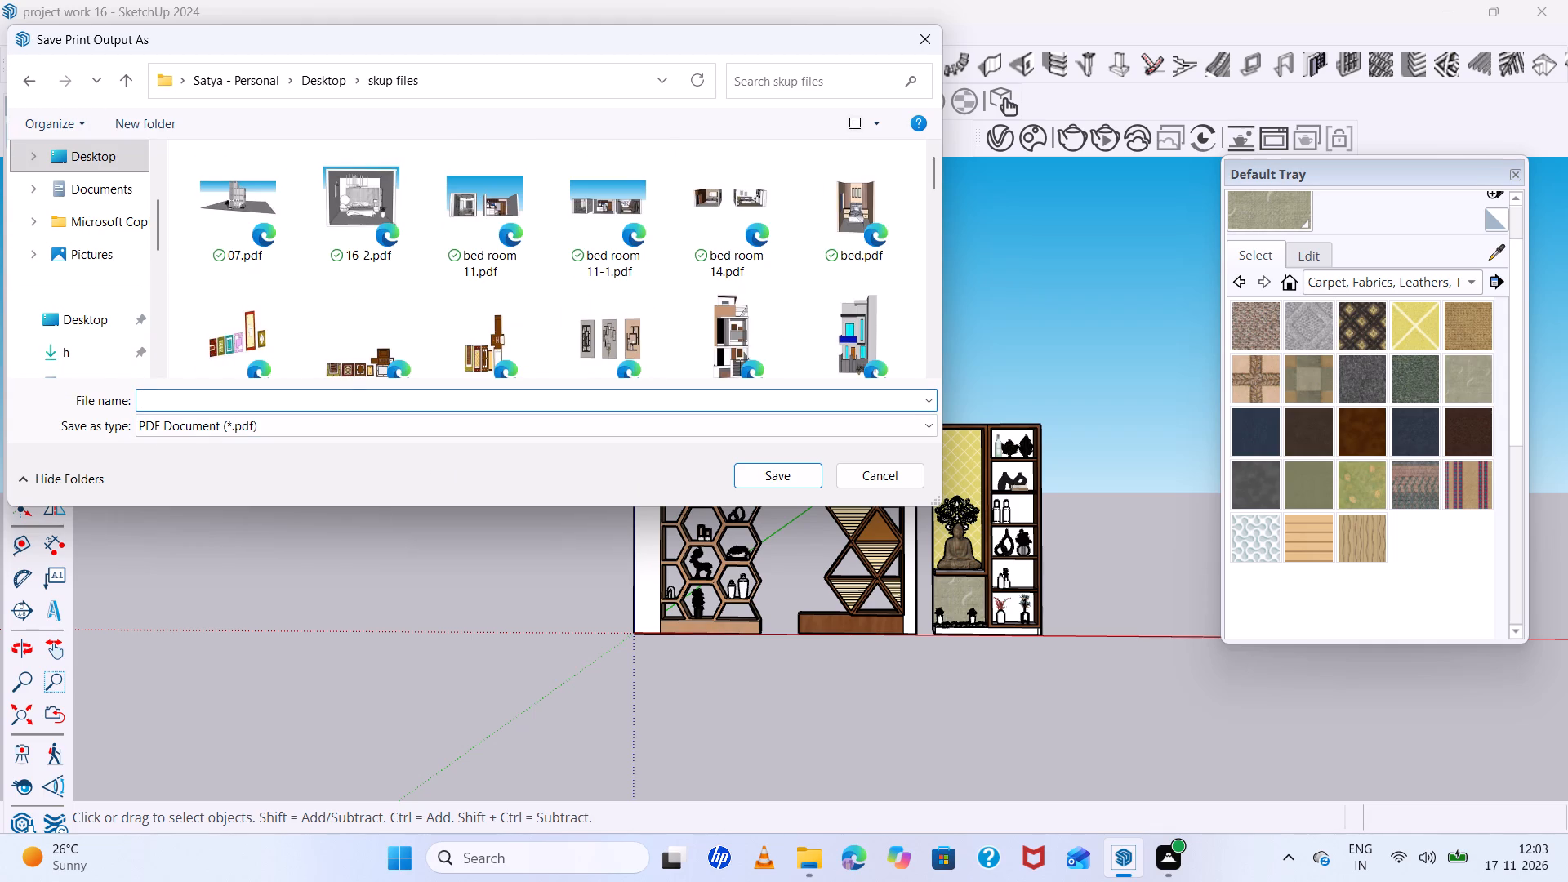
text(16)
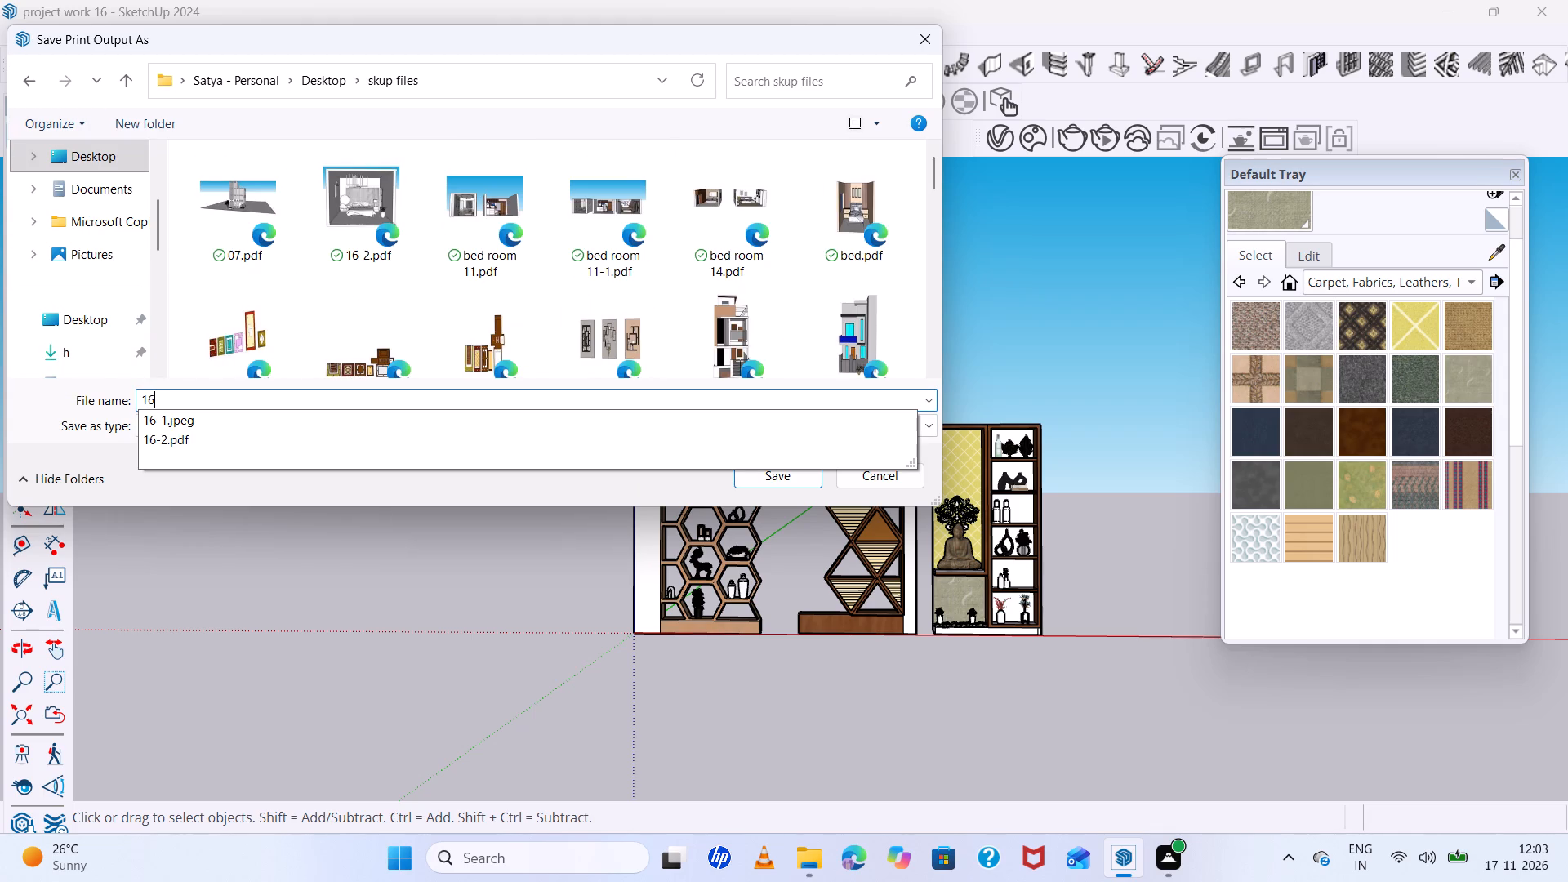
click(804, 480)
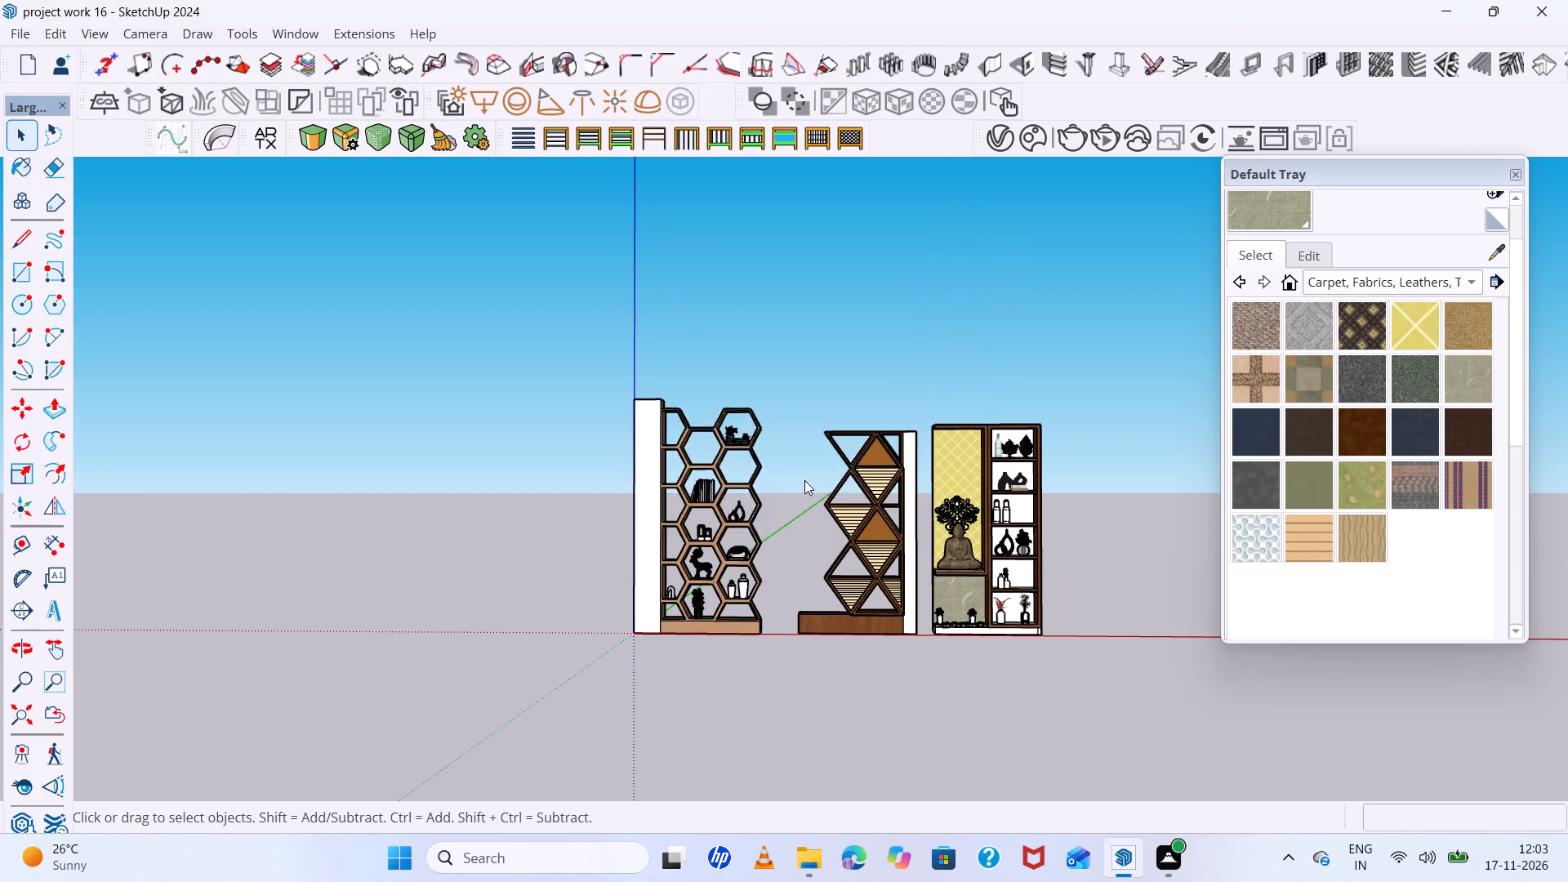
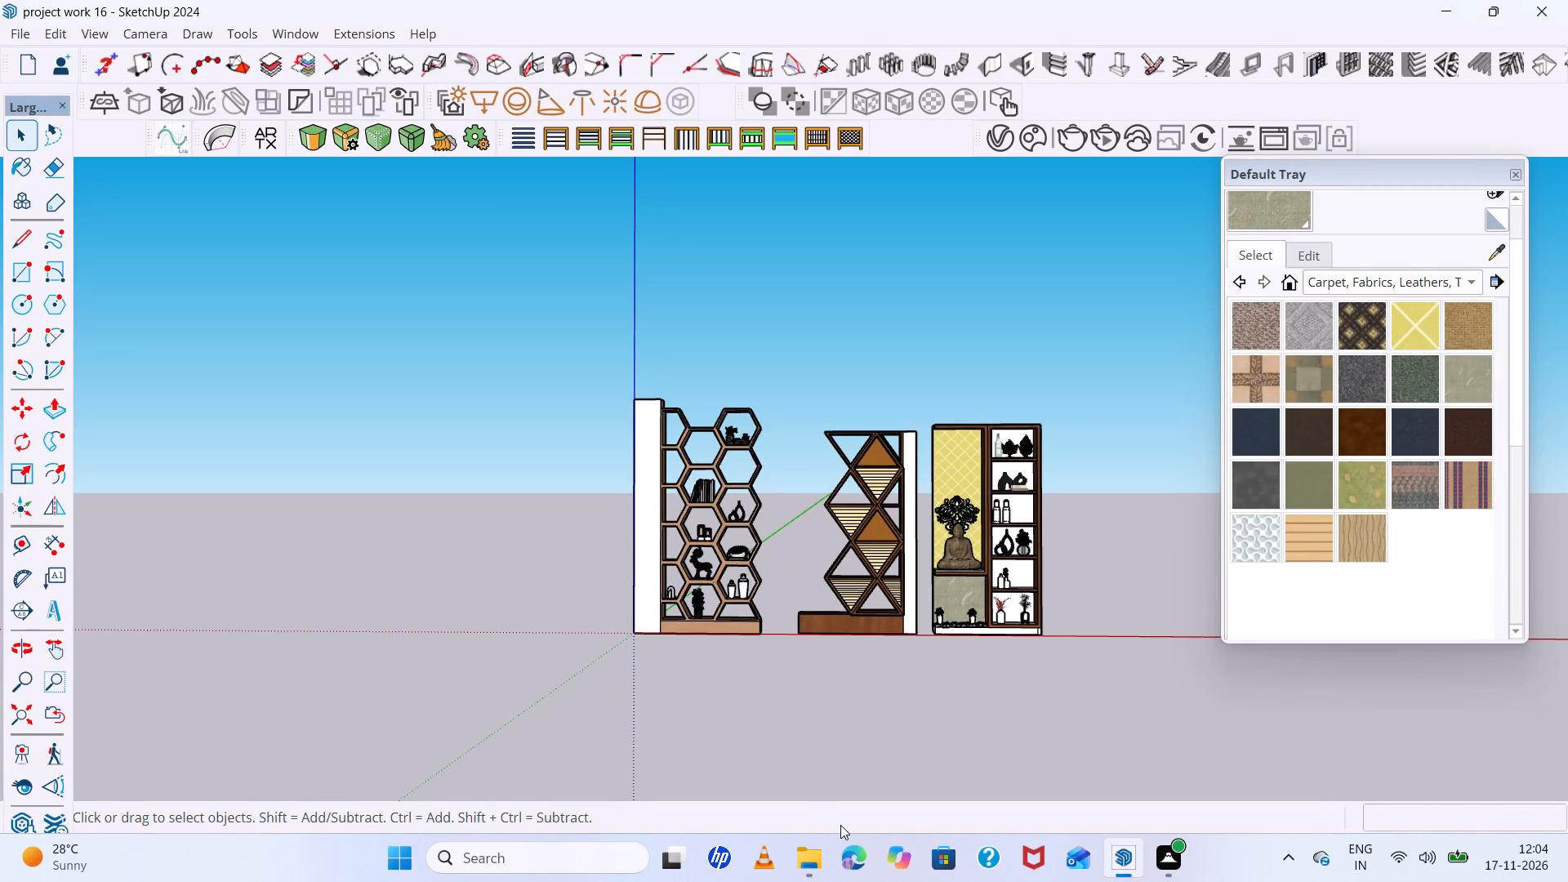
Create a new blank model, leaving the shelving display project.
scroll(968, 612, up, 5)
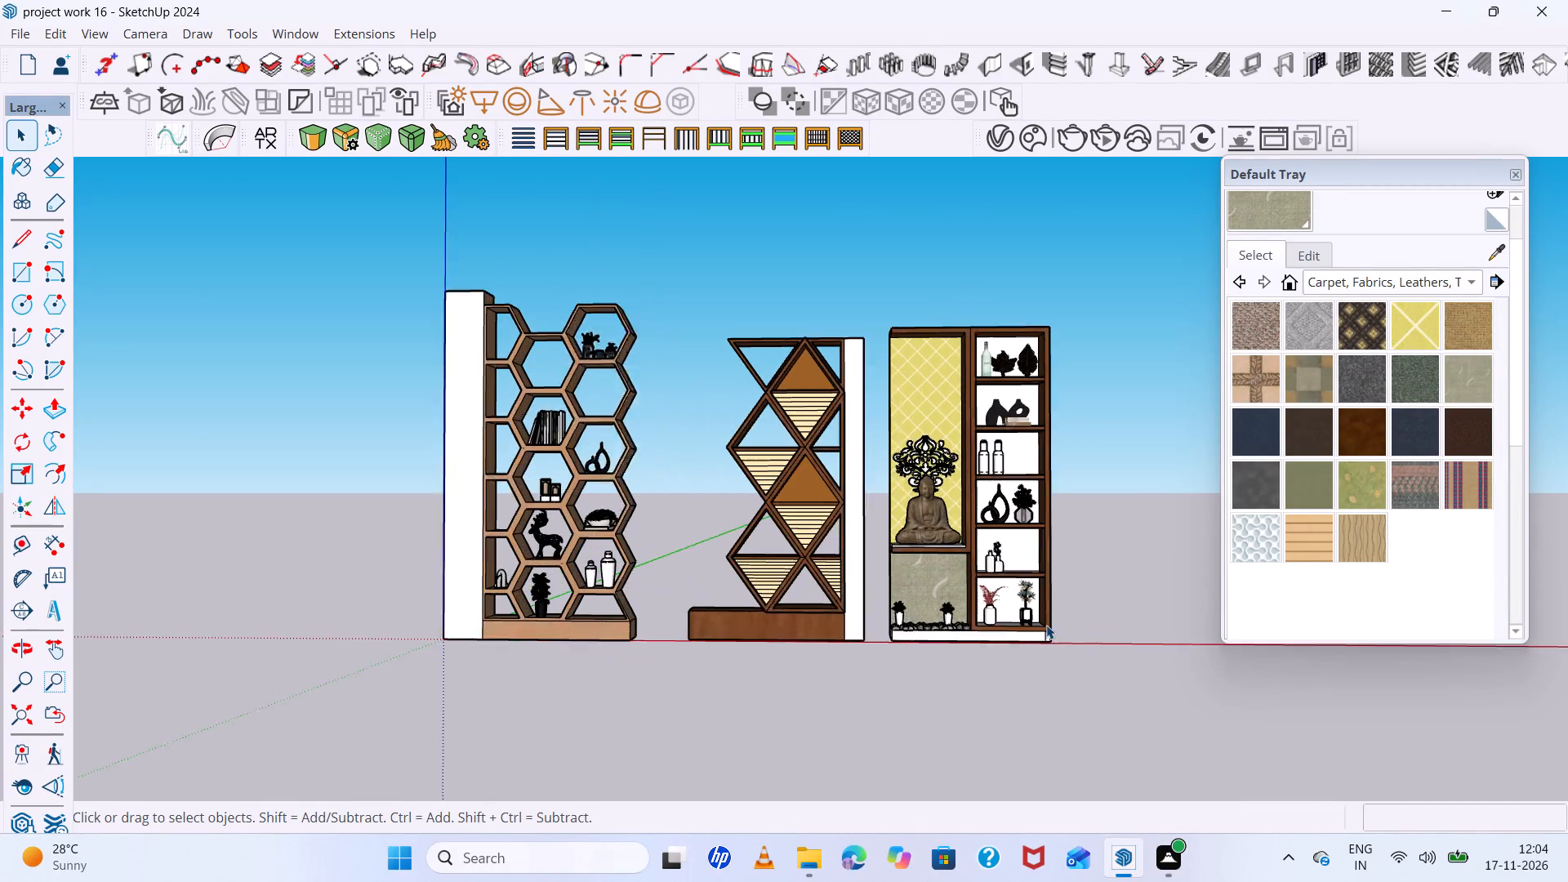
middle_drag(1046, 624, 1075, 636)
scroll(1046, 624, up, 1)
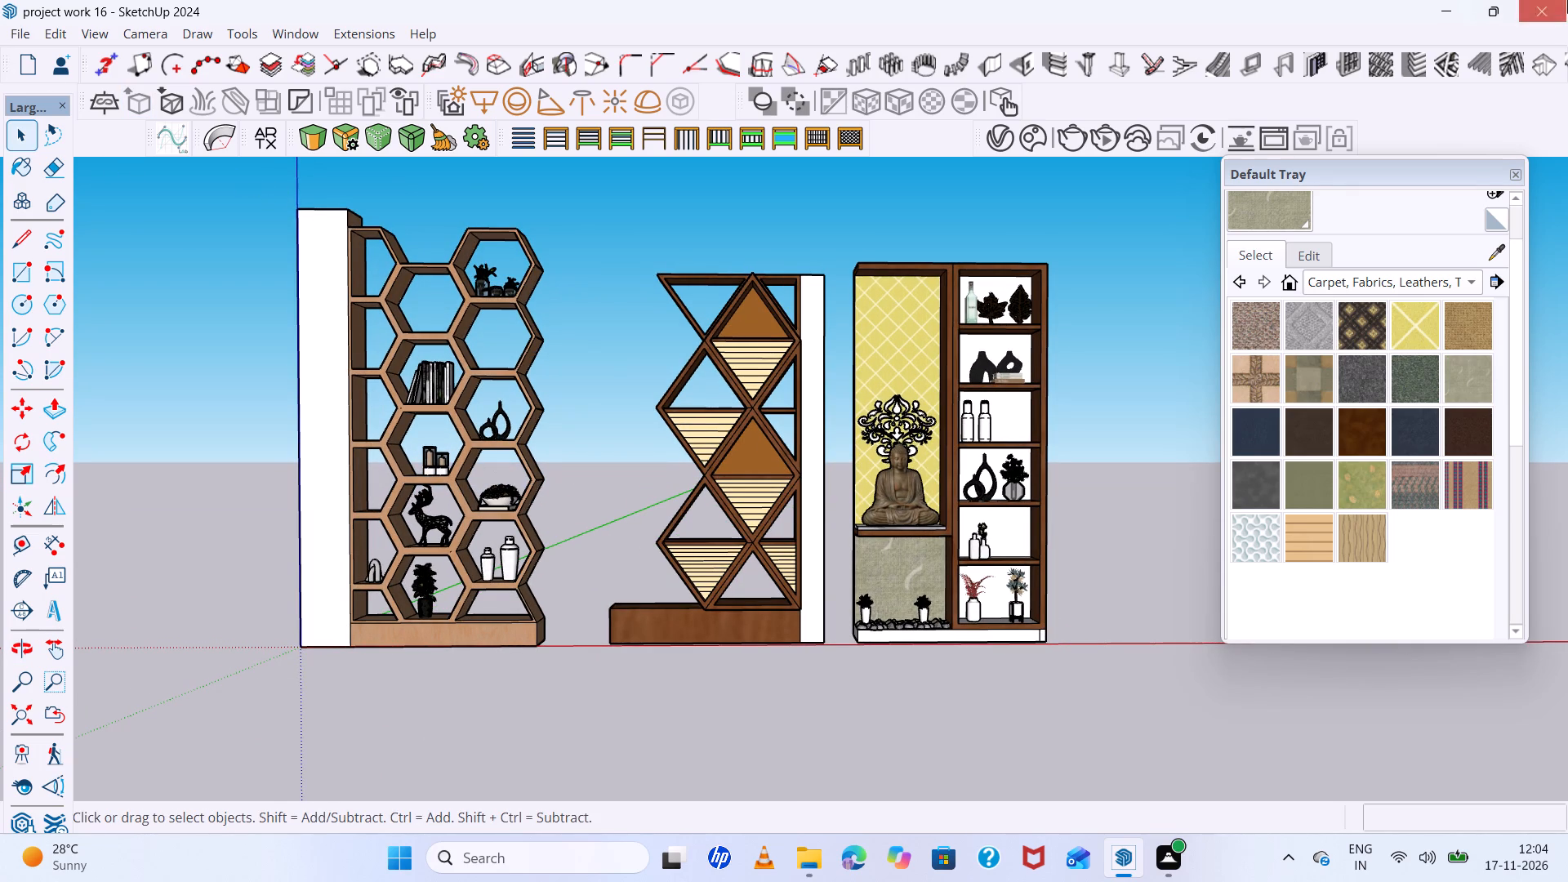
click(16, 32)
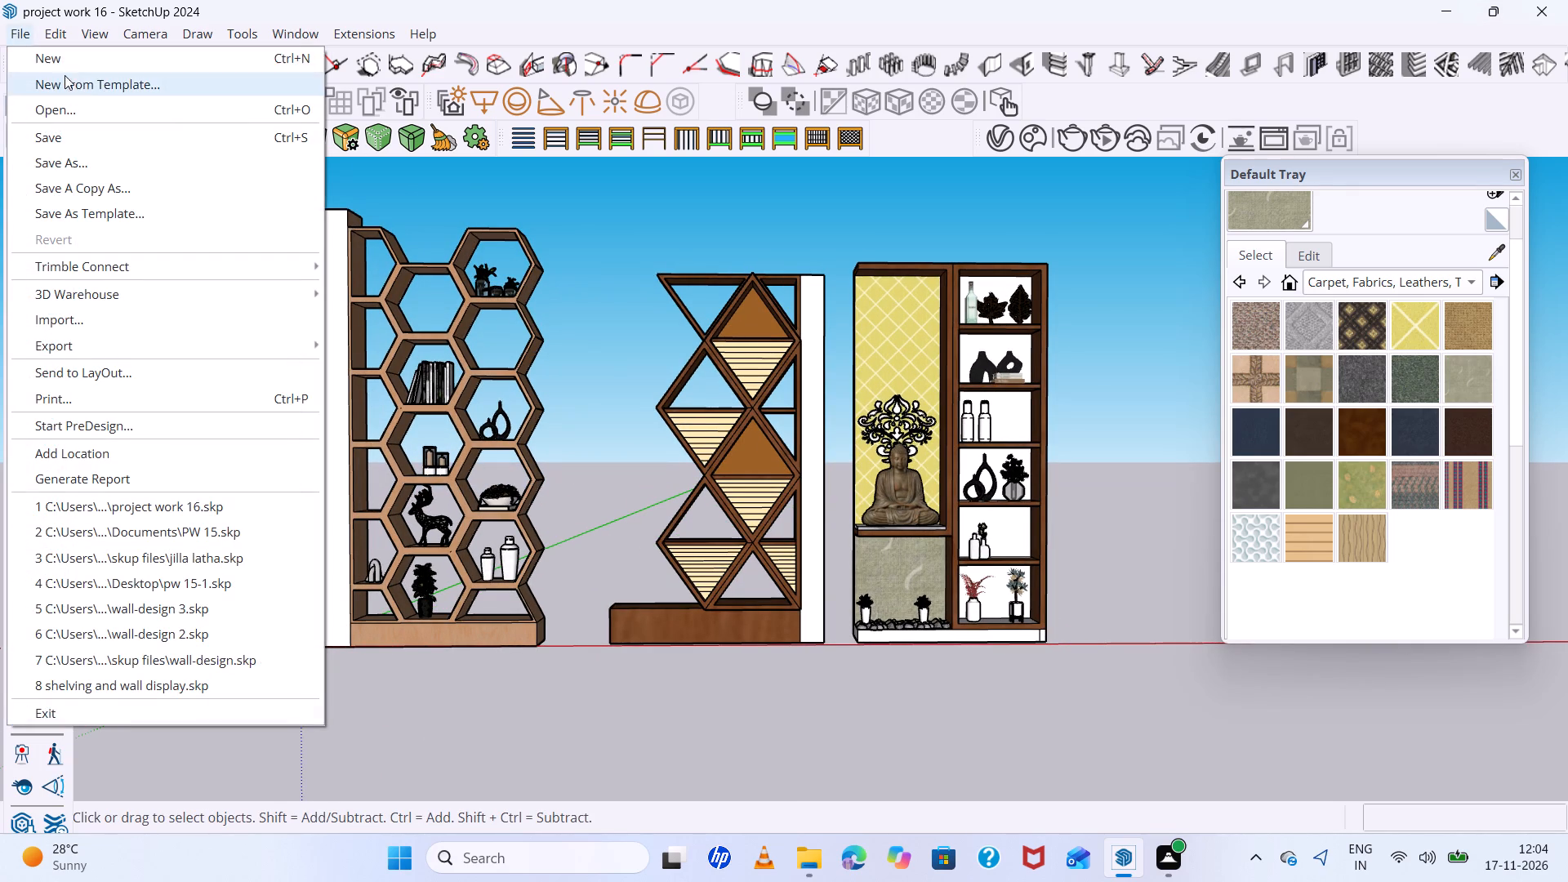
click(82, 61)
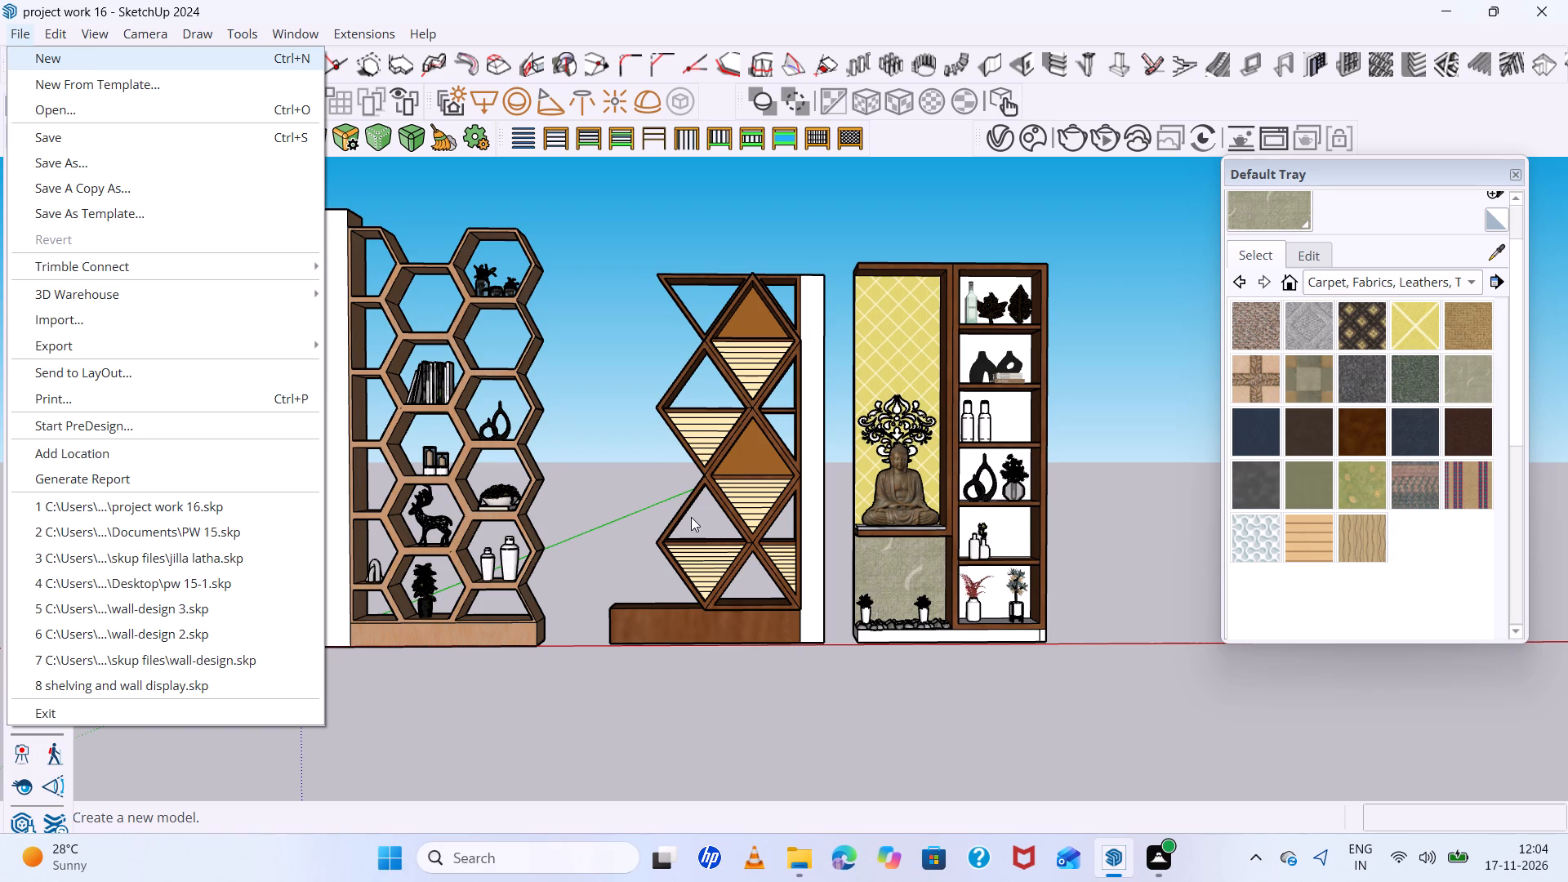
Delete all materials in the In Model collection of the new model.
scroll(691, 517, down, 3)
scroll(688, 515, up, 3)
scroll(650, 437, down, 4)
middle_drag(649, 436, 710, 203)
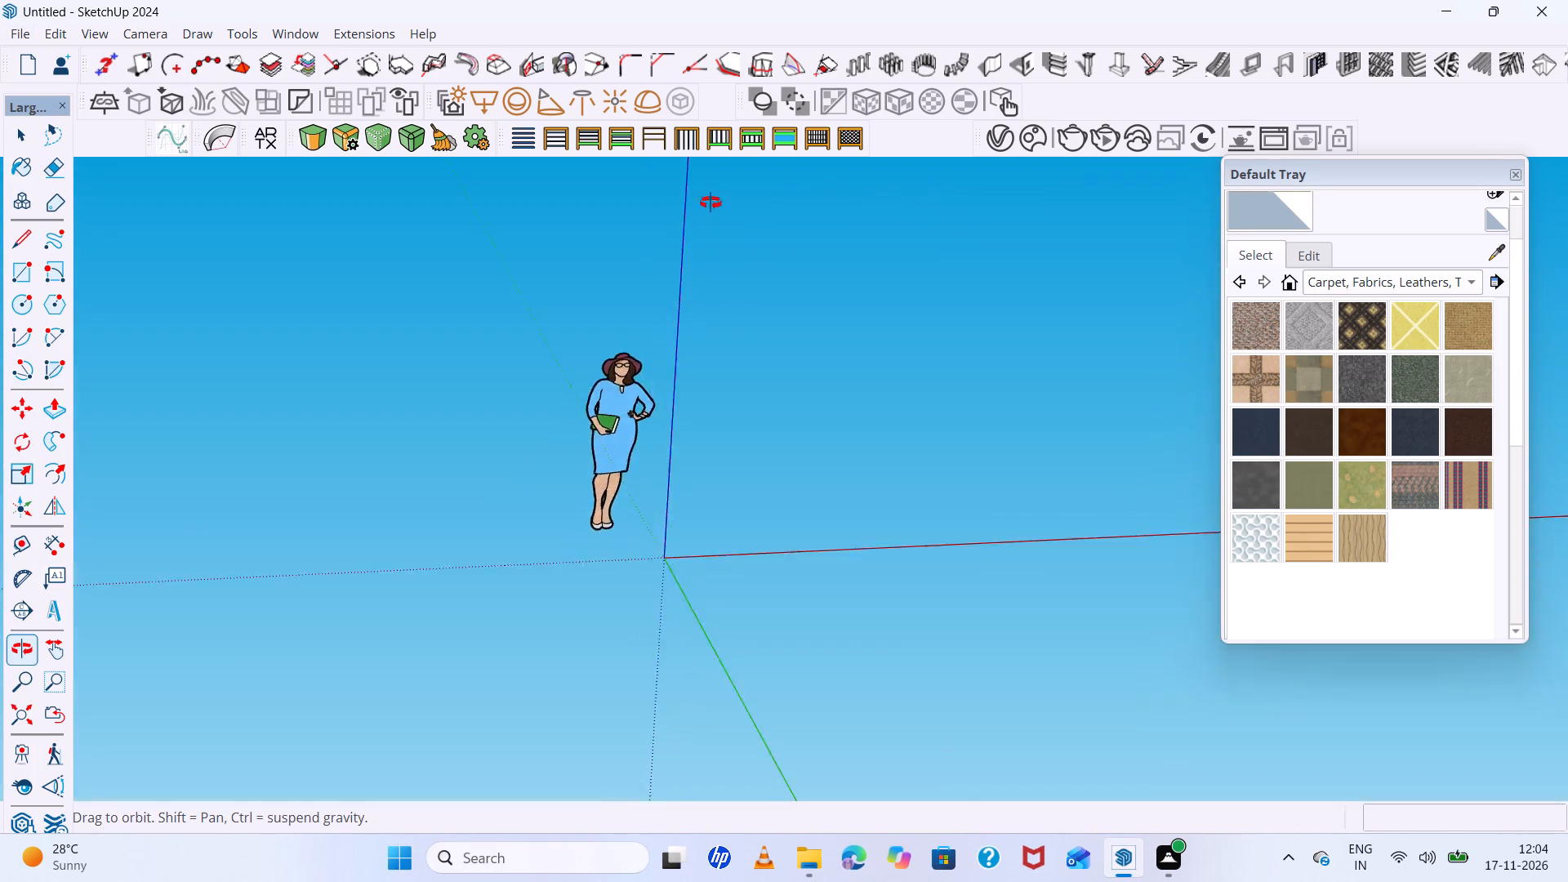
middle_drag(710, 203, 798, 651)
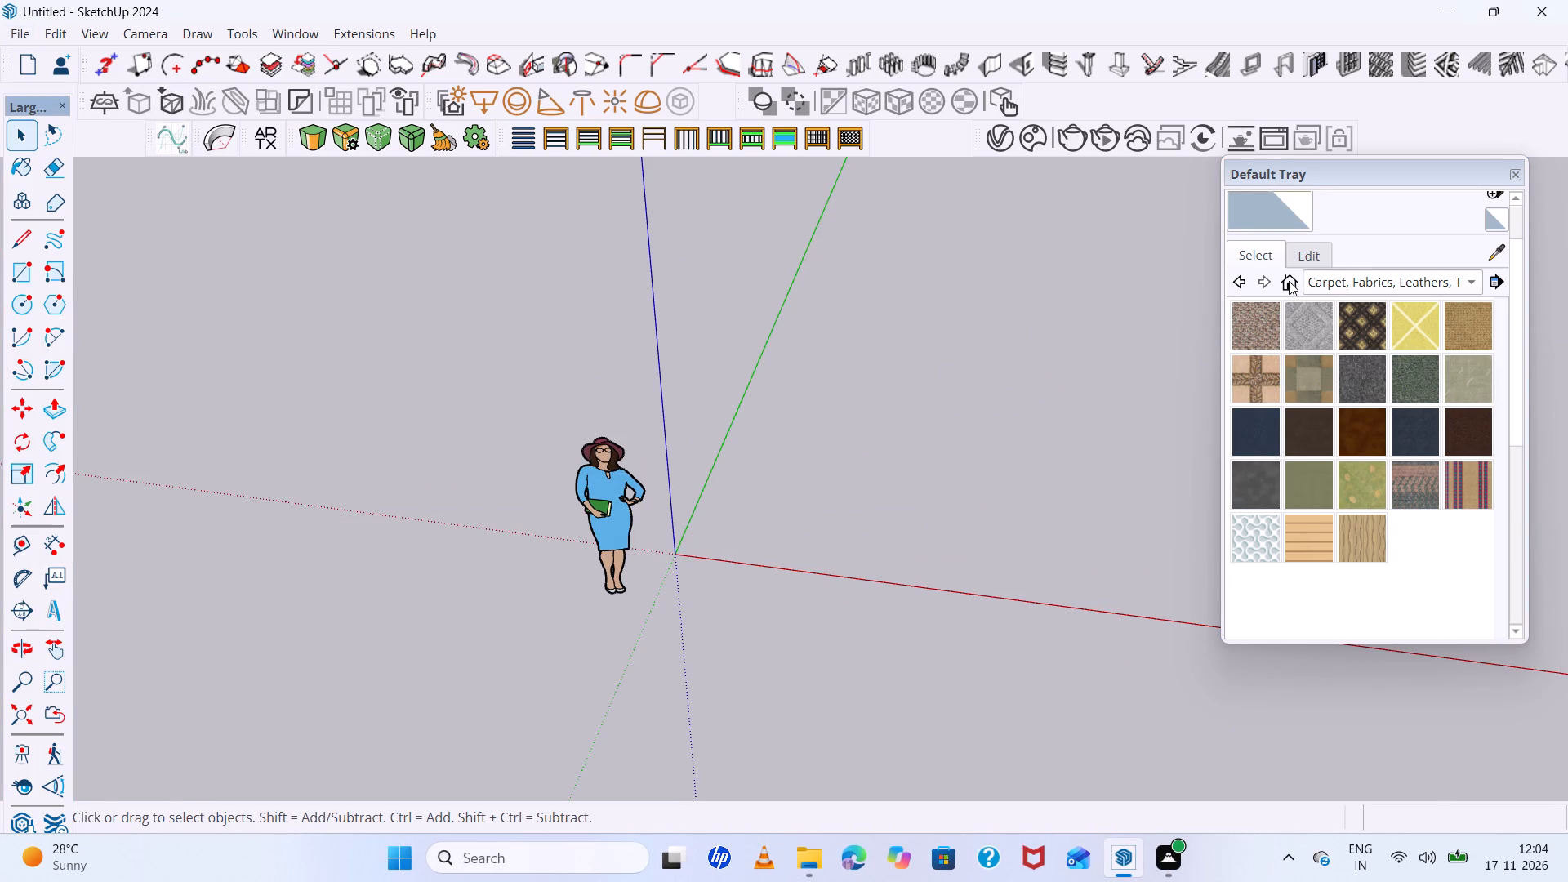
click(1286, 281)
click(1495, 281)
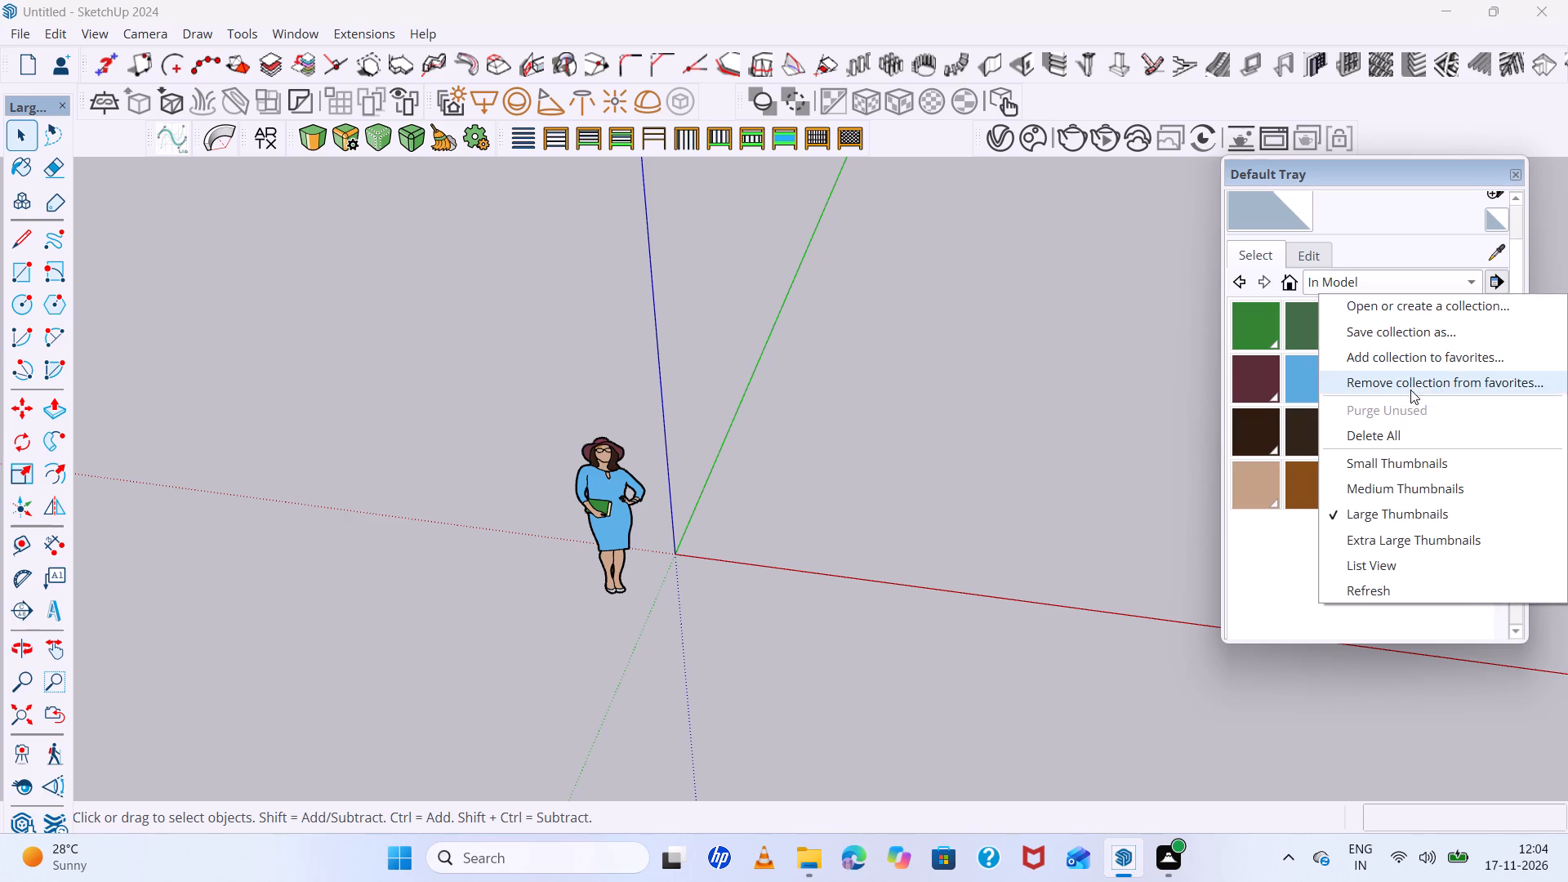
click(1395, 432)
Delete the default standing woman figure beside the origin.
drag(750, 384, 376, 692)
key(Delete)
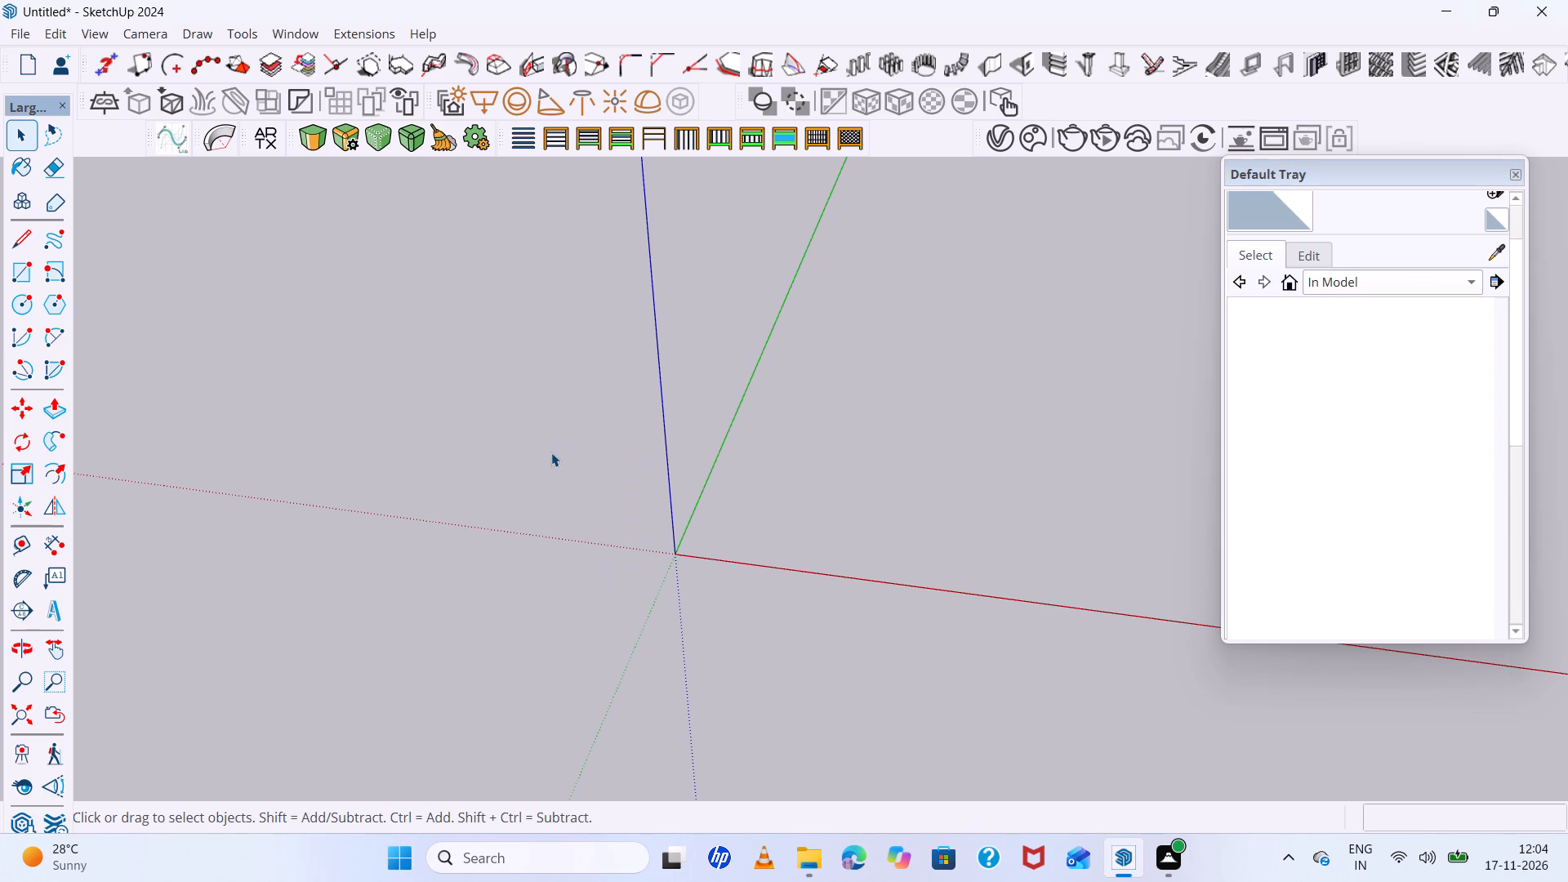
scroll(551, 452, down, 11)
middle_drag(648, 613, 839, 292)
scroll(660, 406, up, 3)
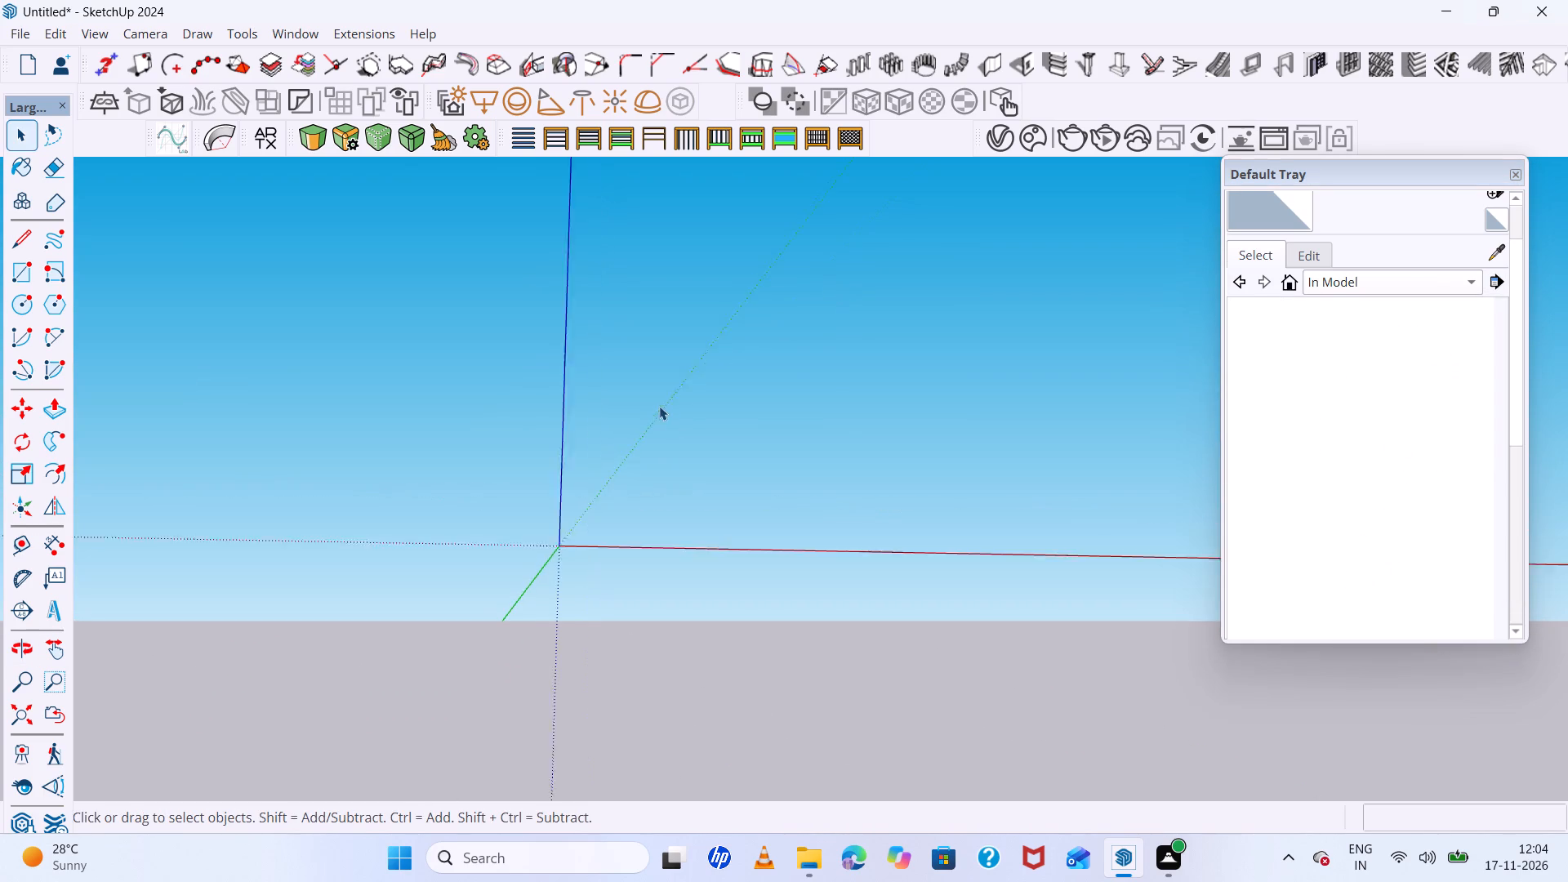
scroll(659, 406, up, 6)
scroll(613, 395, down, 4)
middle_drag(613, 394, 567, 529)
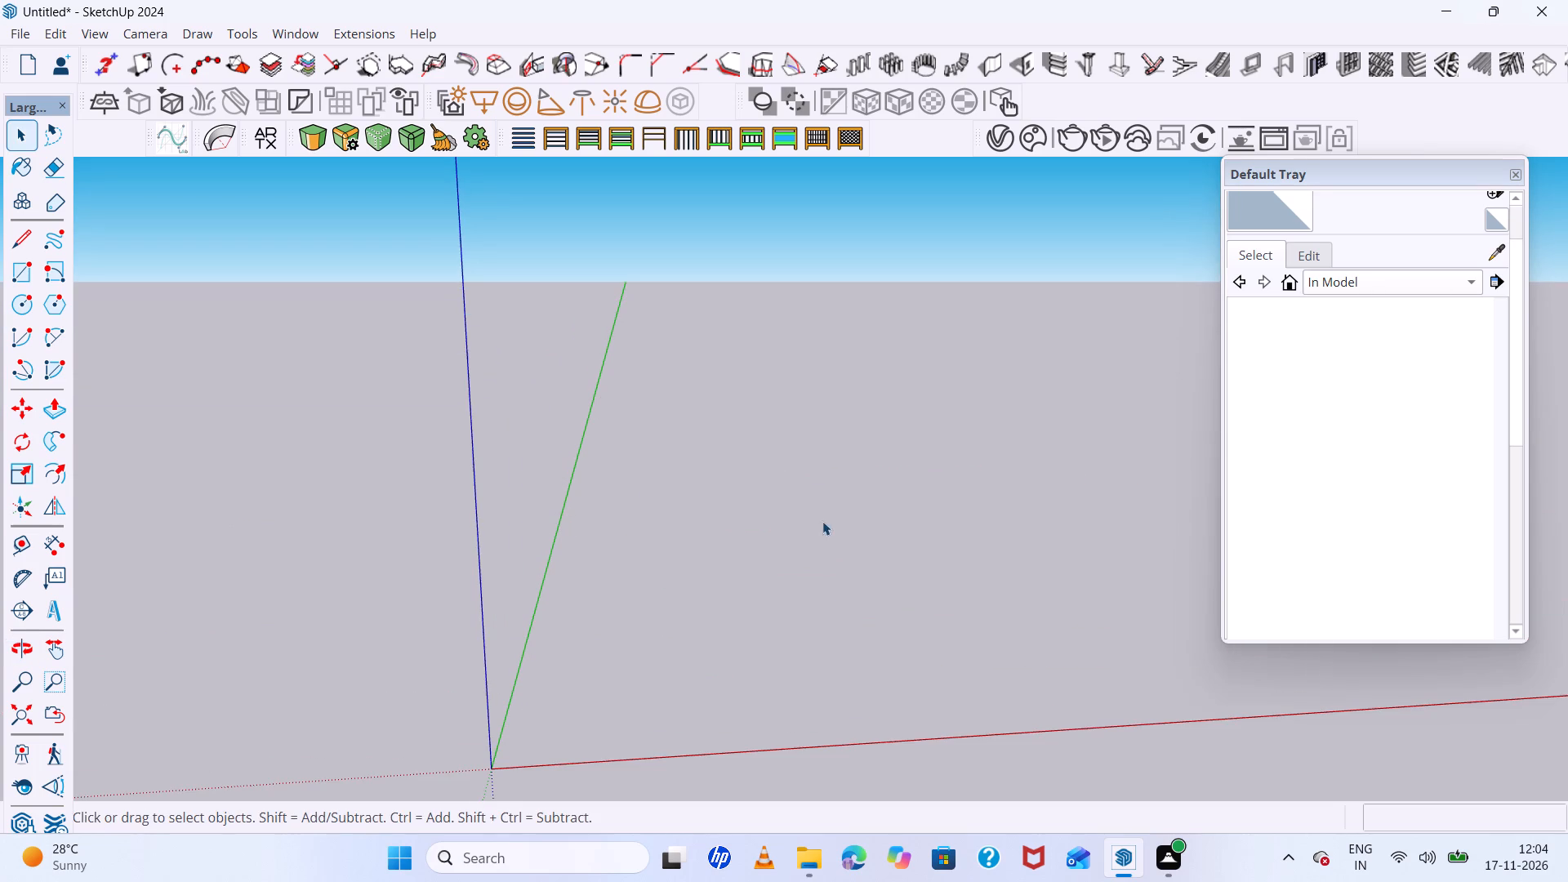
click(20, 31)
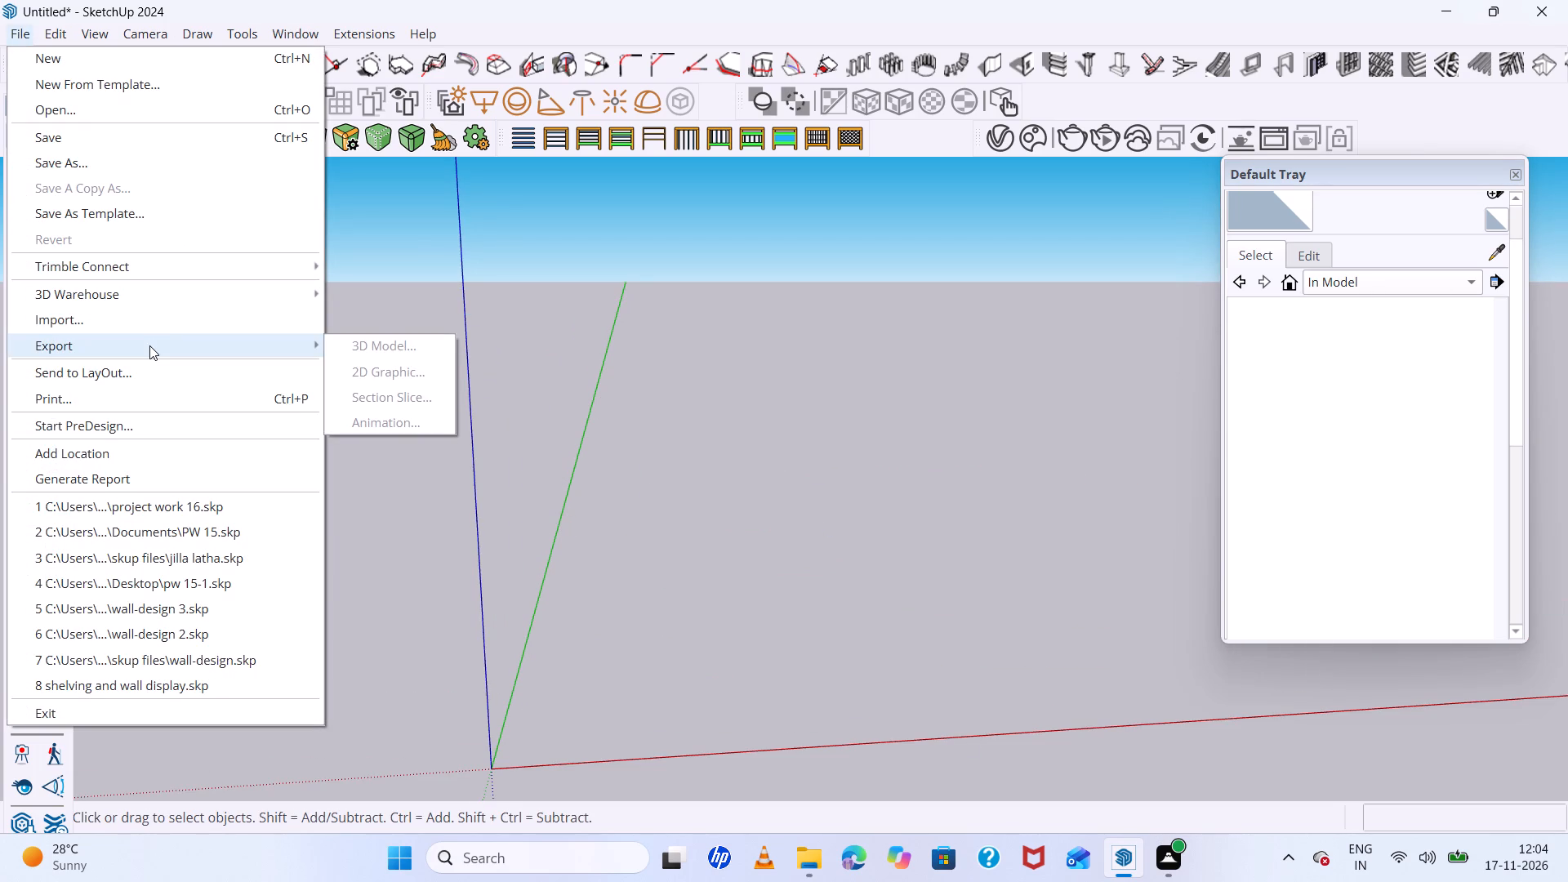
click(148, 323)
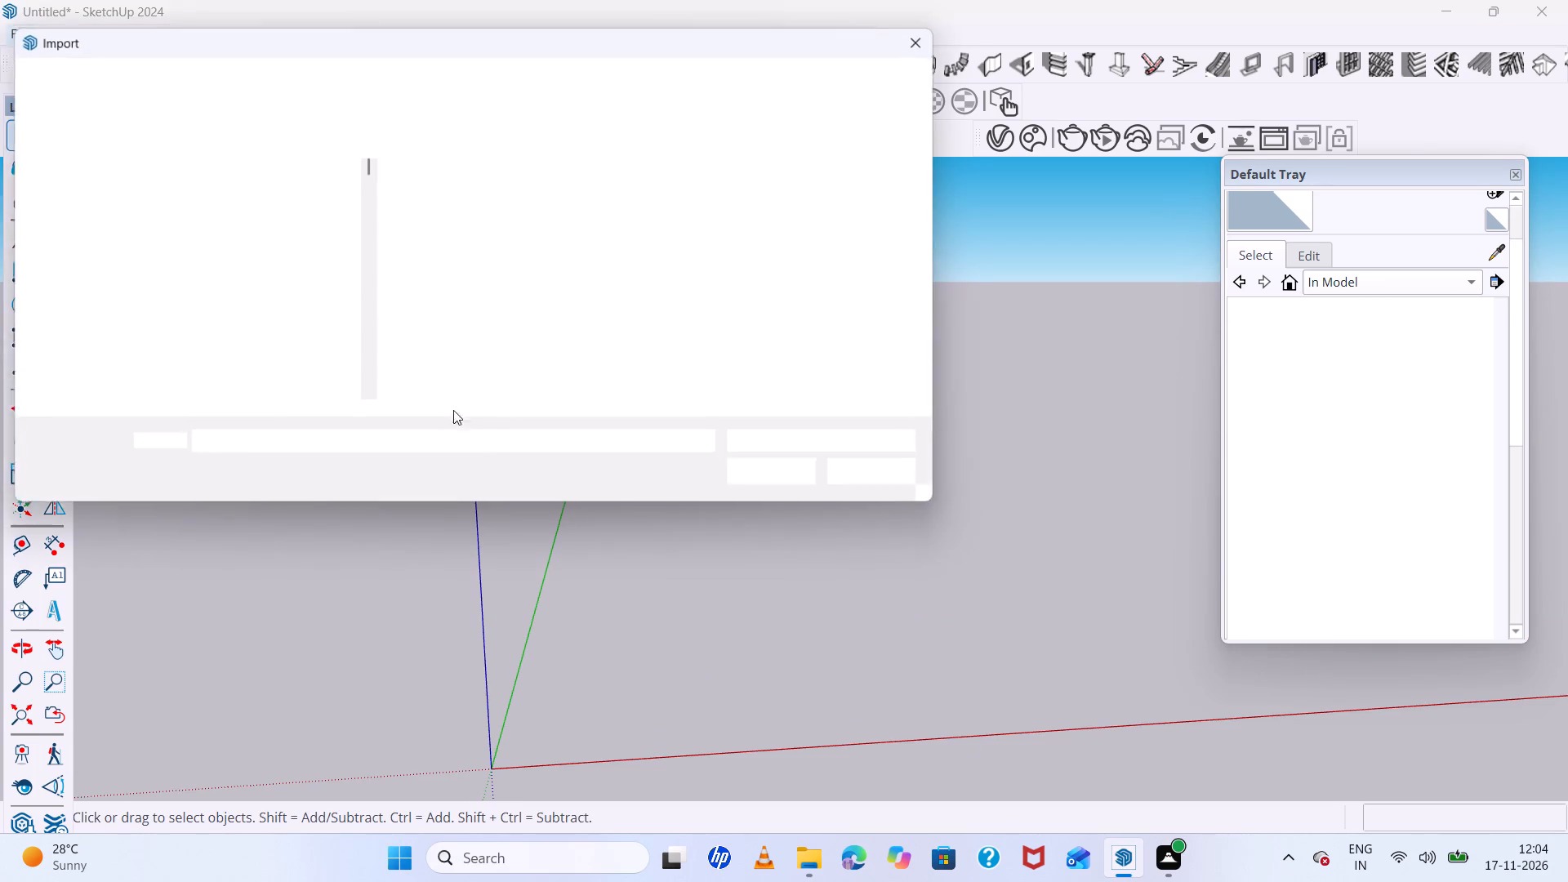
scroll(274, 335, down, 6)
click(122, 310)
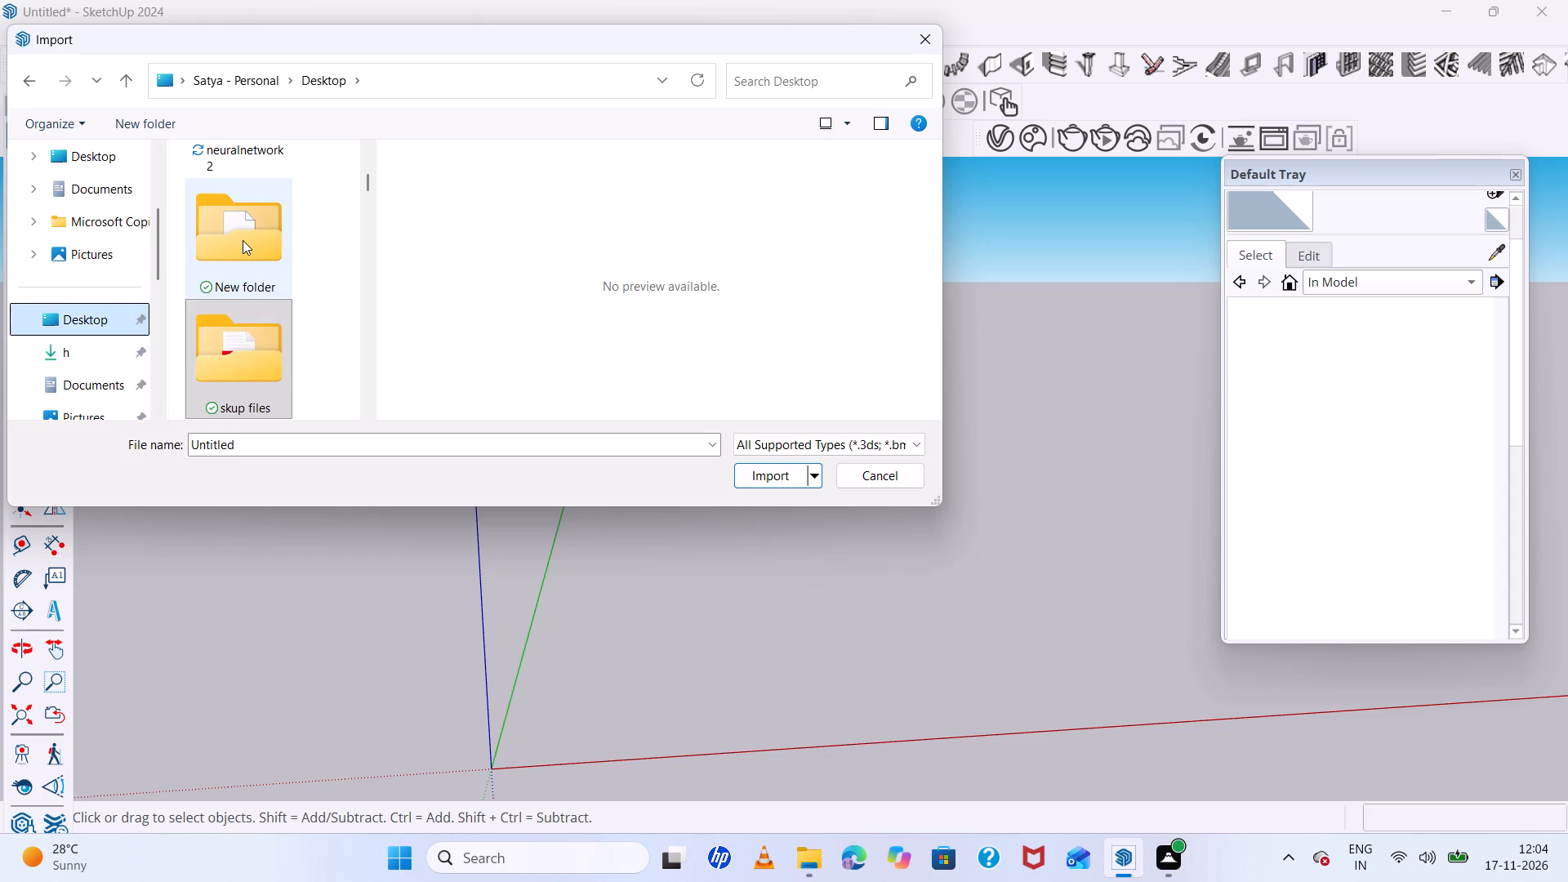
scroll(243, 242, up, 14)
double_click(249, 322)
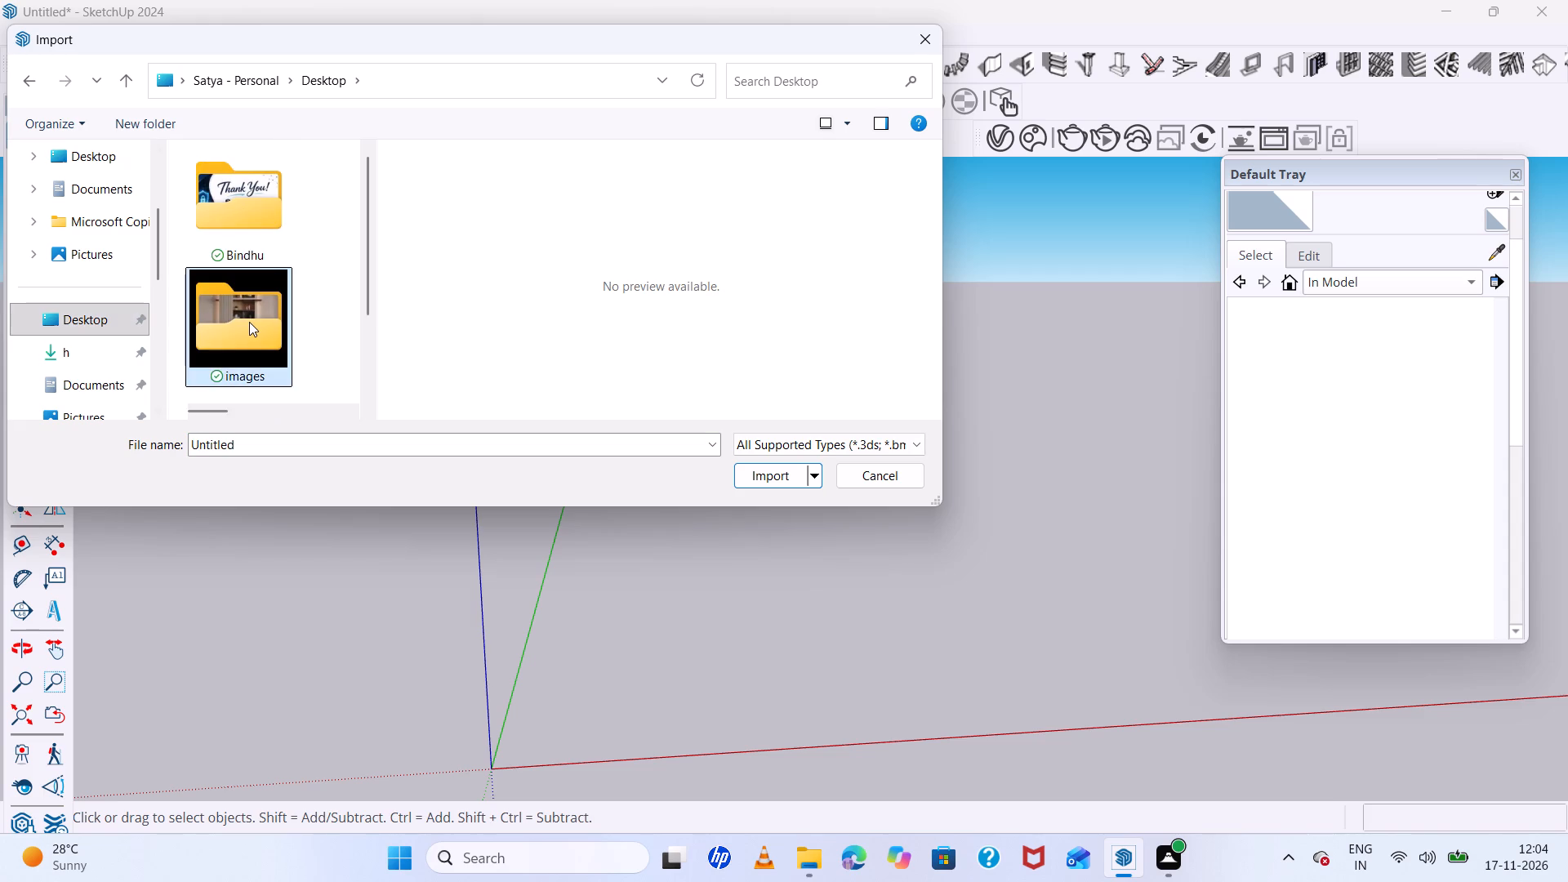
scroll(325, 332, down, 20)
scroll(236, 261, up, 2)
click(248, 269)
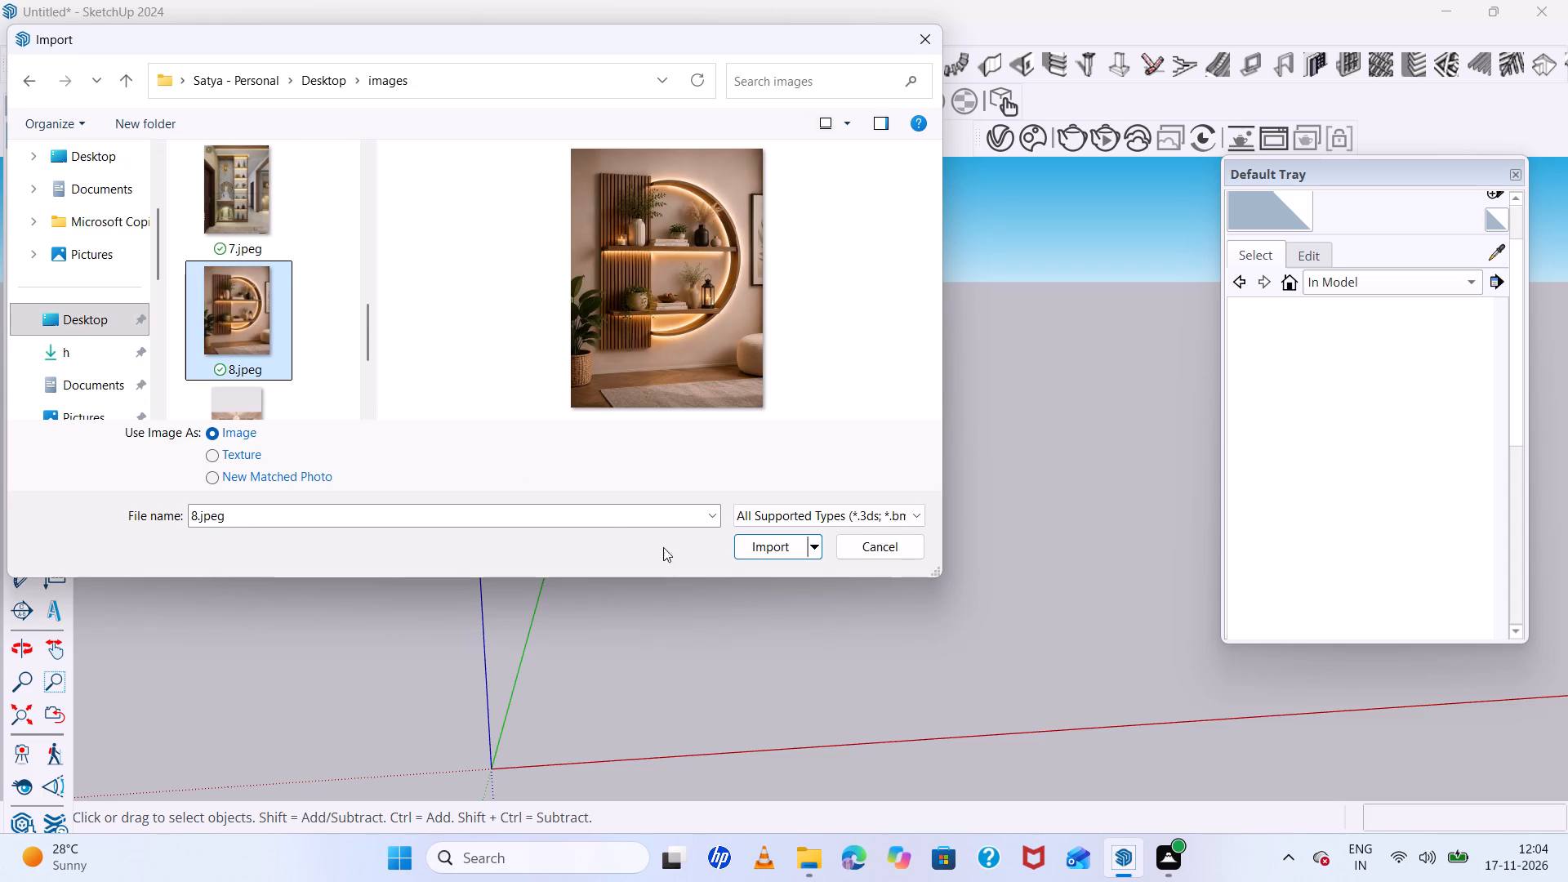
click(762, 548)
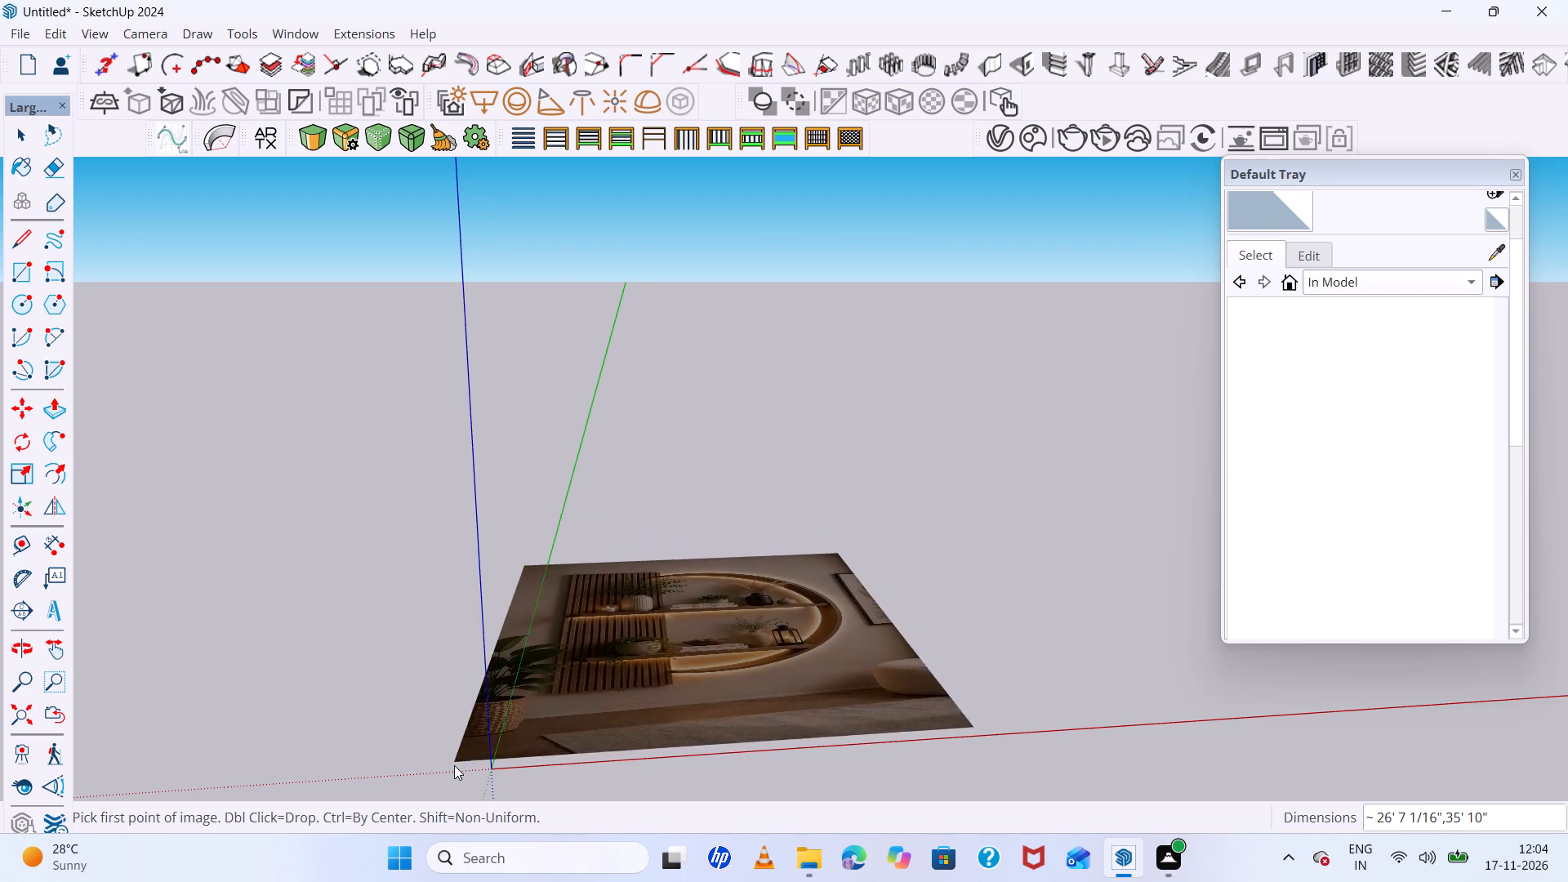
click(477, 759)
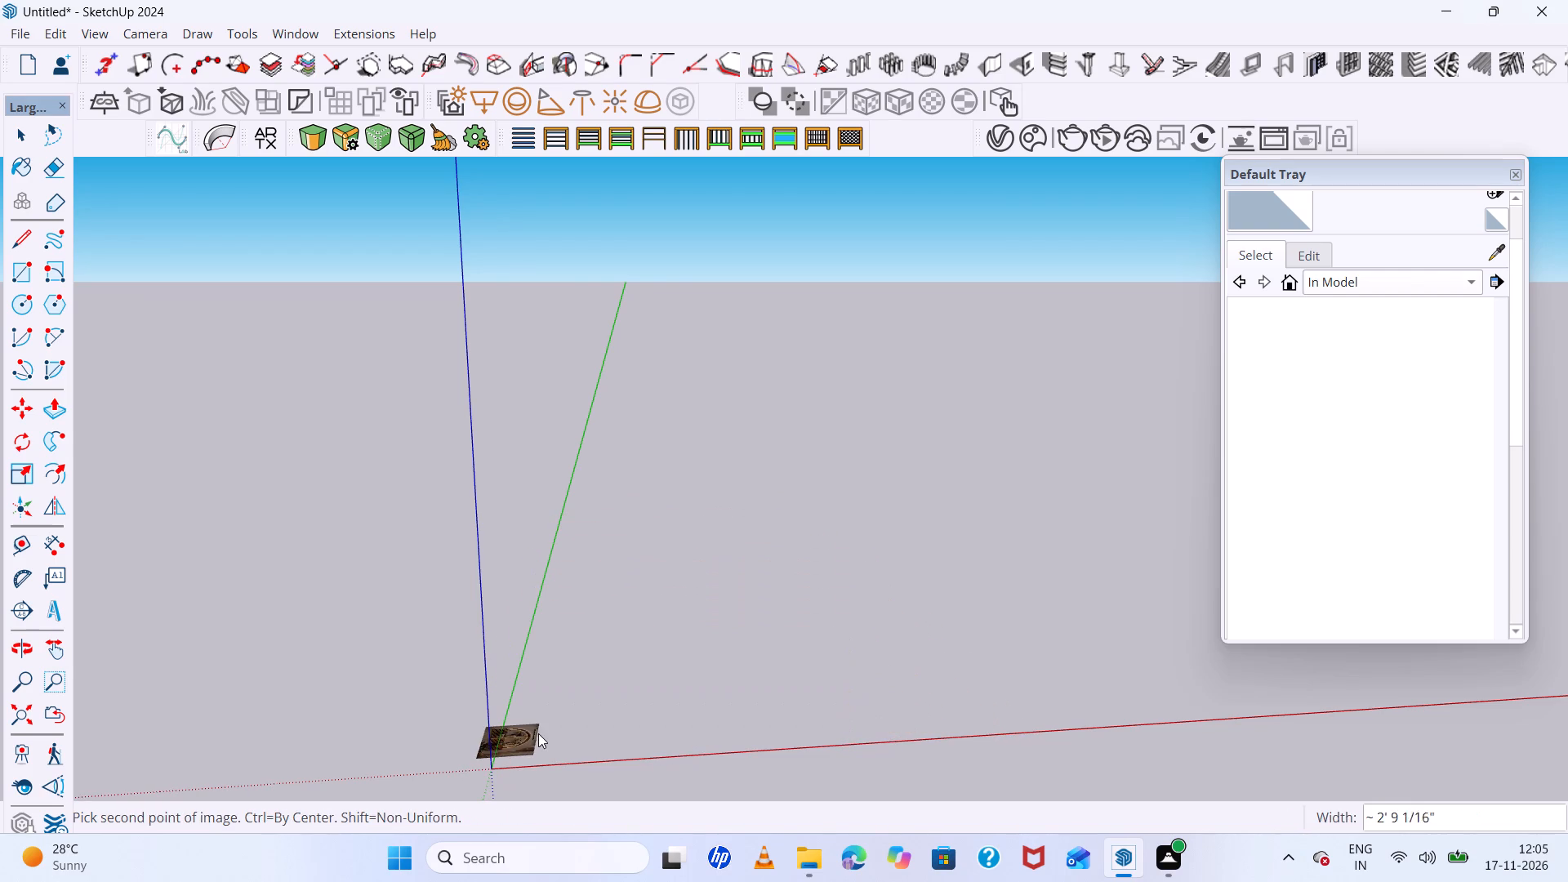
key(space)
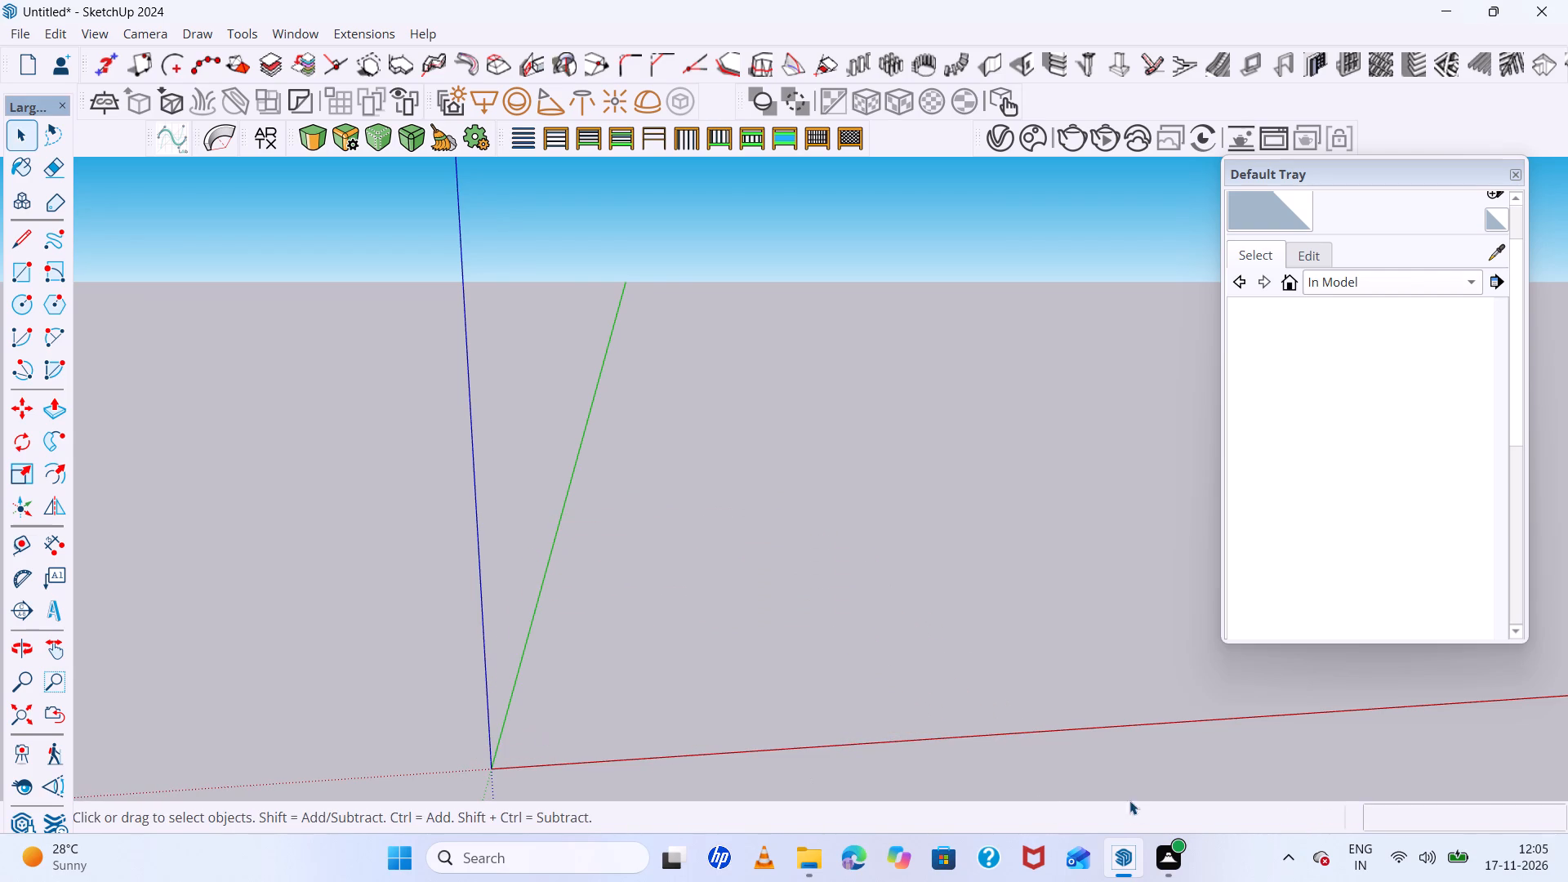
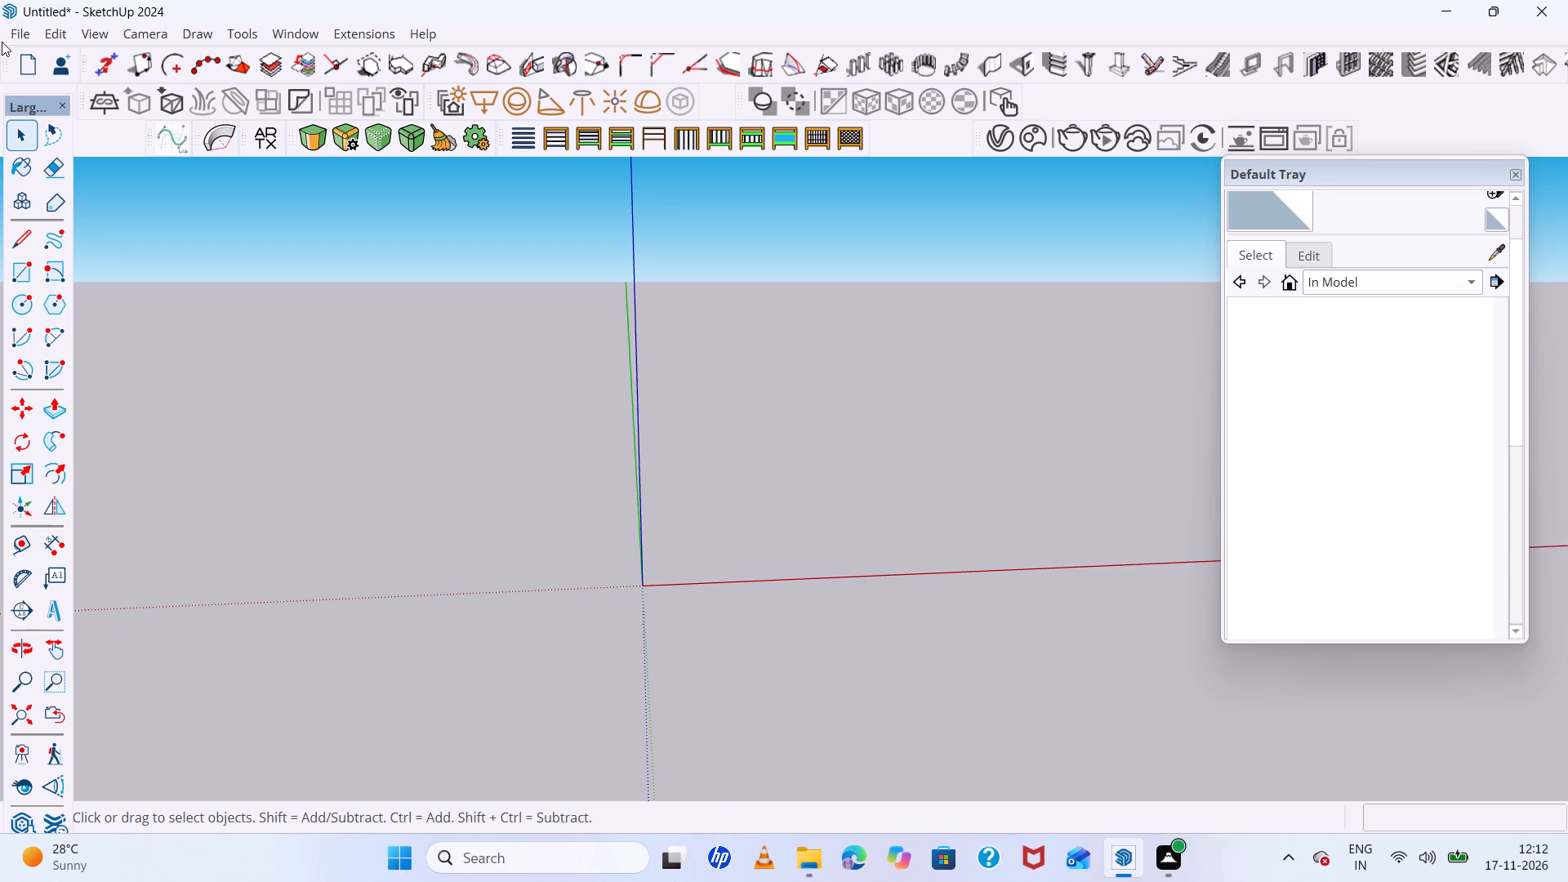
Save the new model as "project work 17" in the skup files folder on the Desktop.
scroll(365, 390, down, 2)
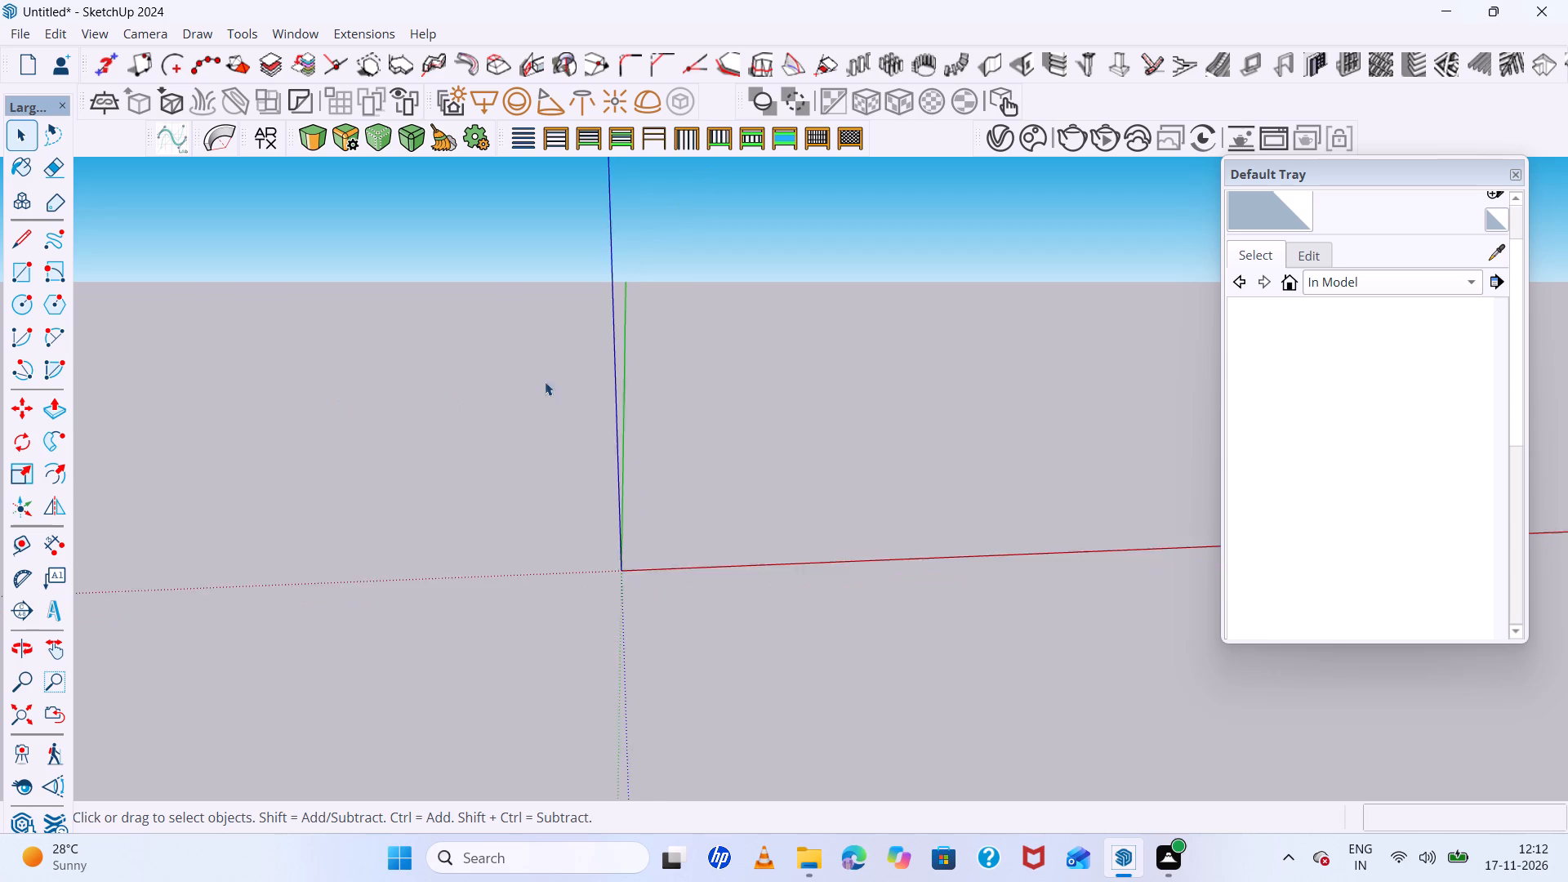
scroll(545, 381, down, 5)
middle_drag(690, 469, 700, 380)
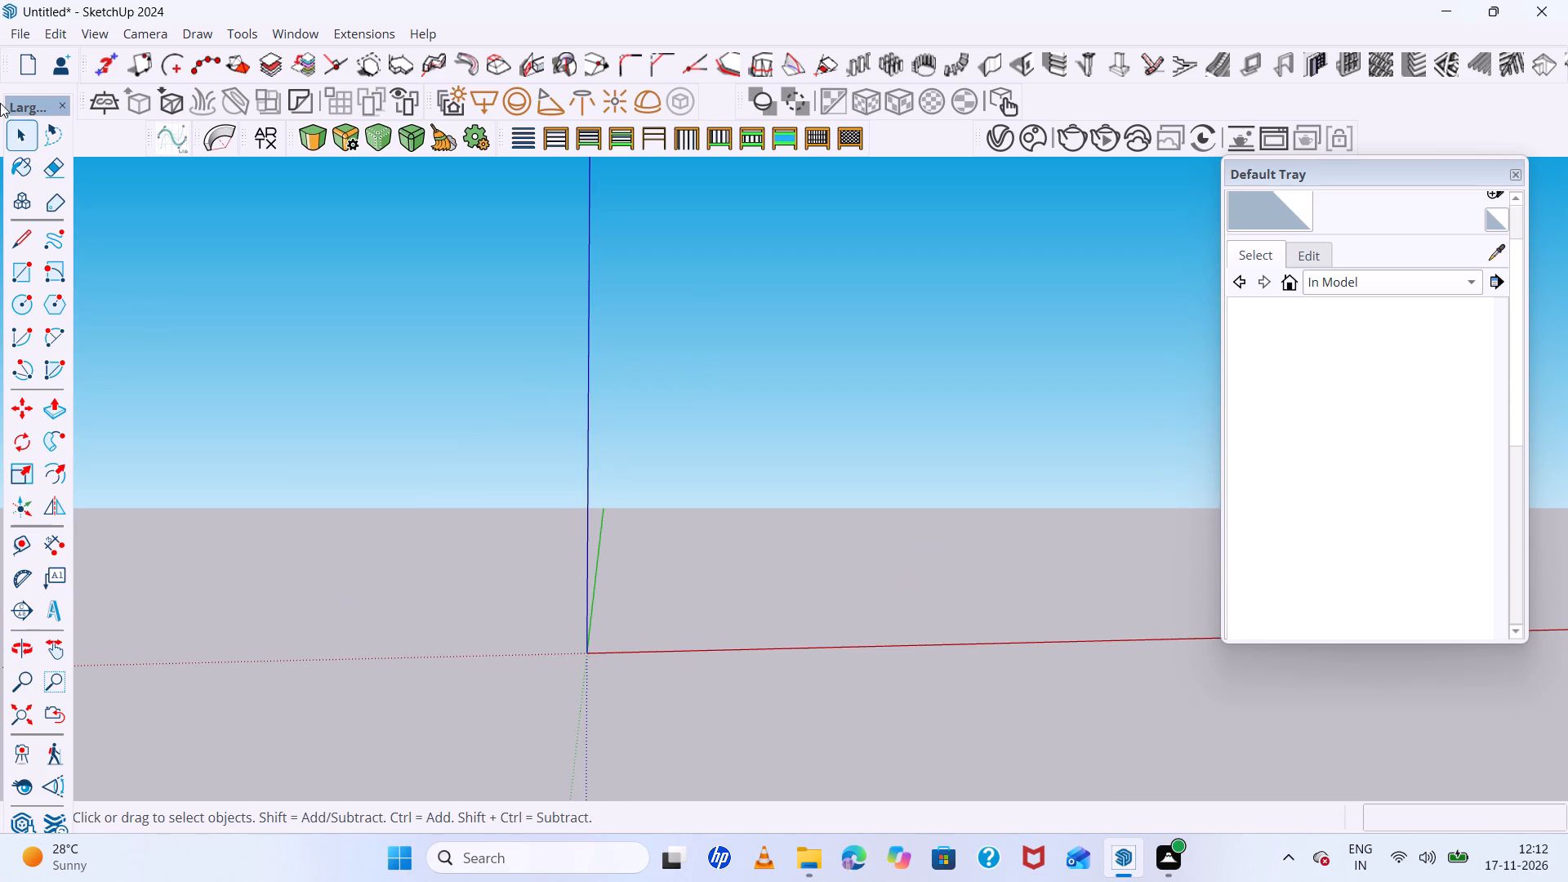
click(30, 36)
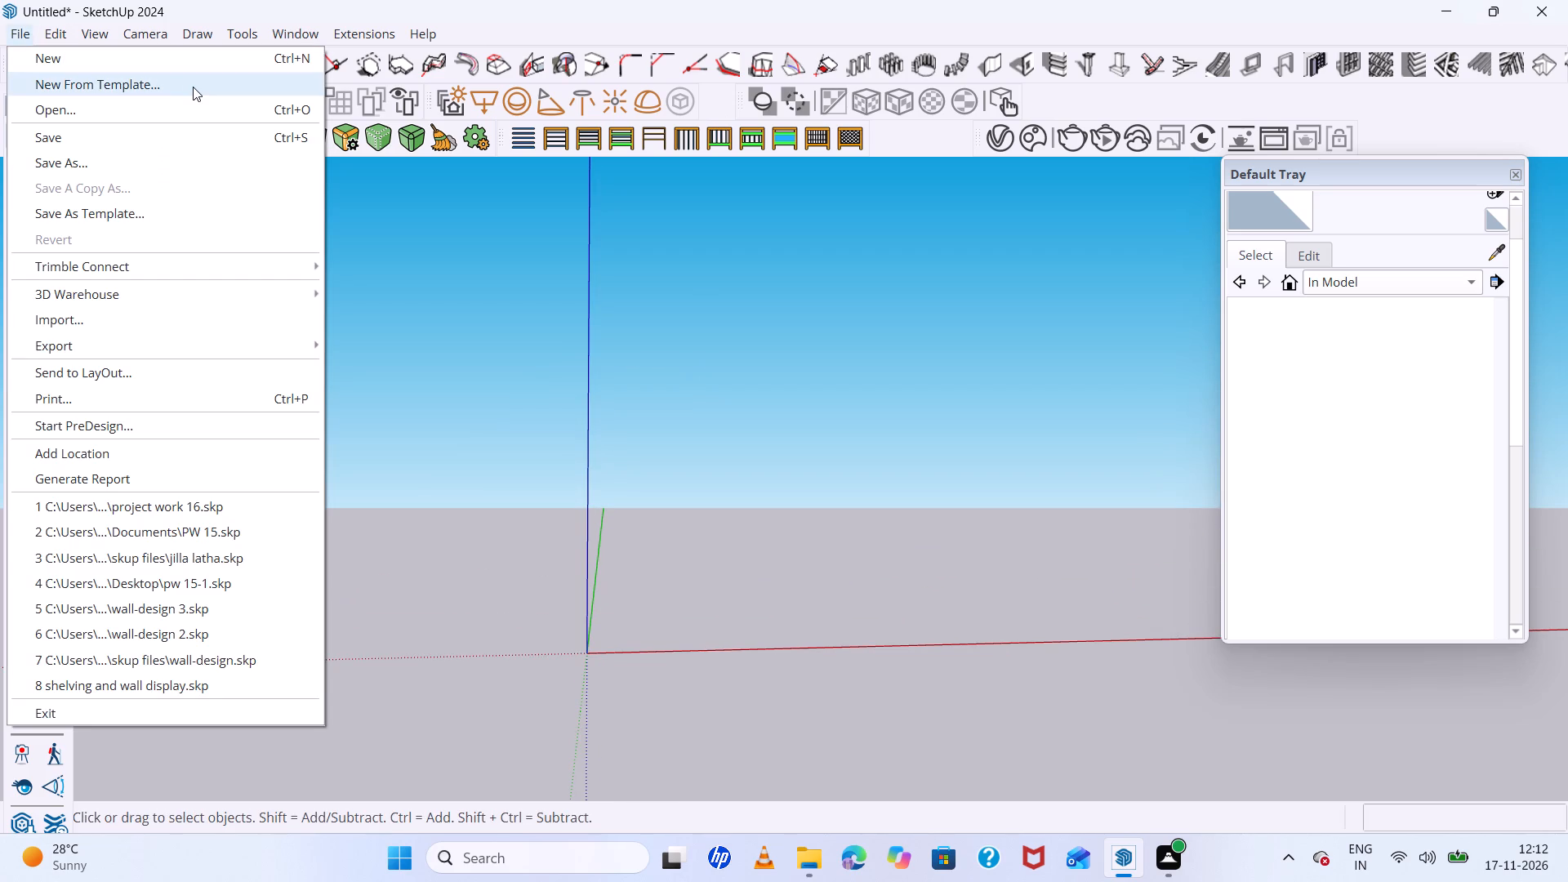
click(238, 140)
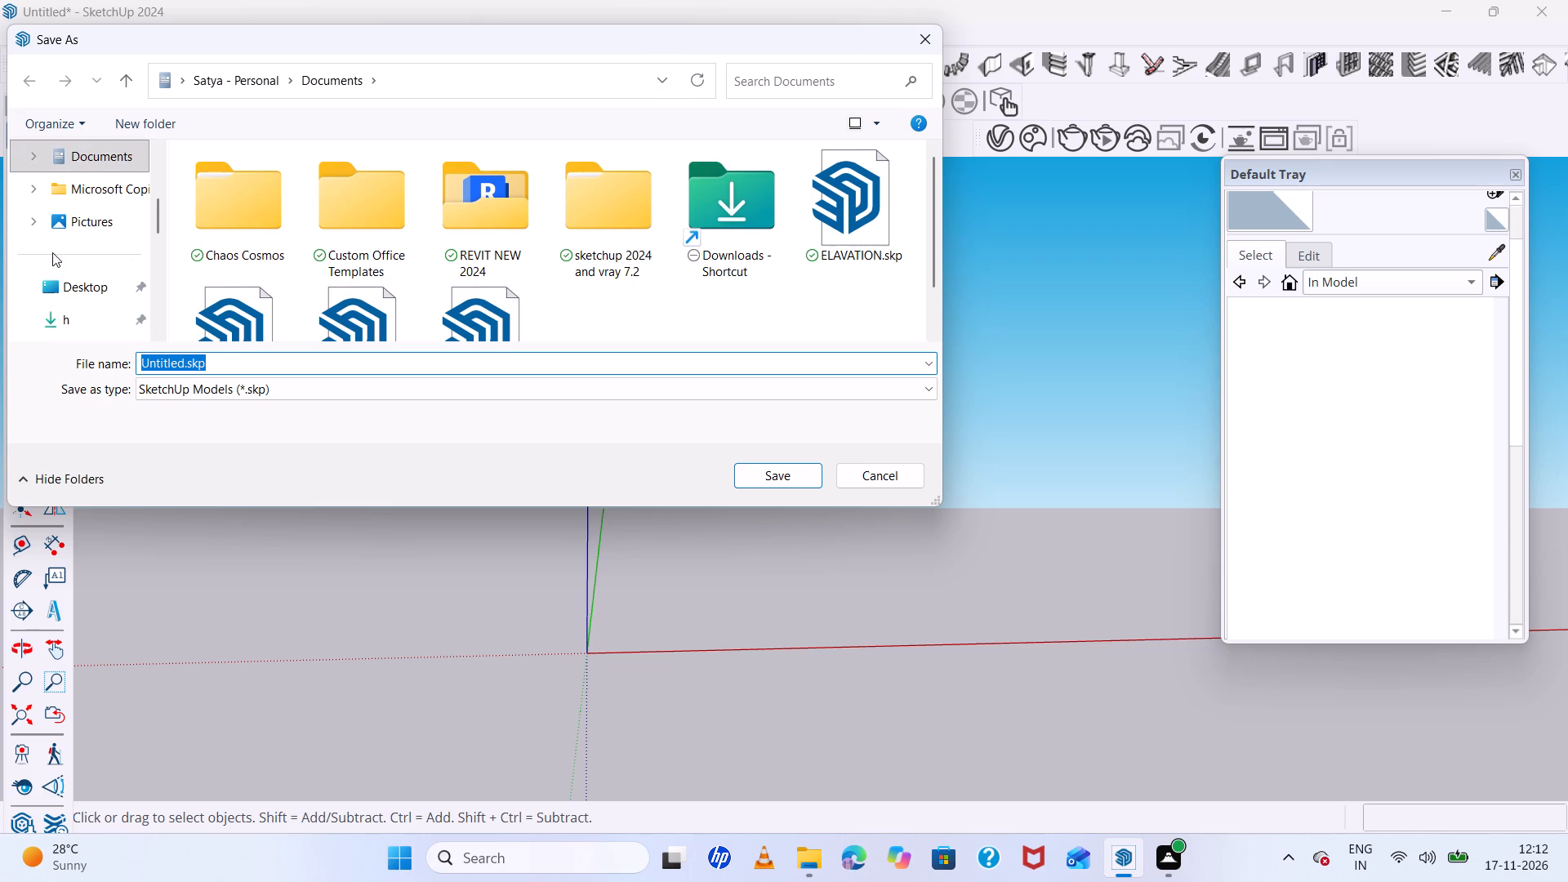
click(91, 296)
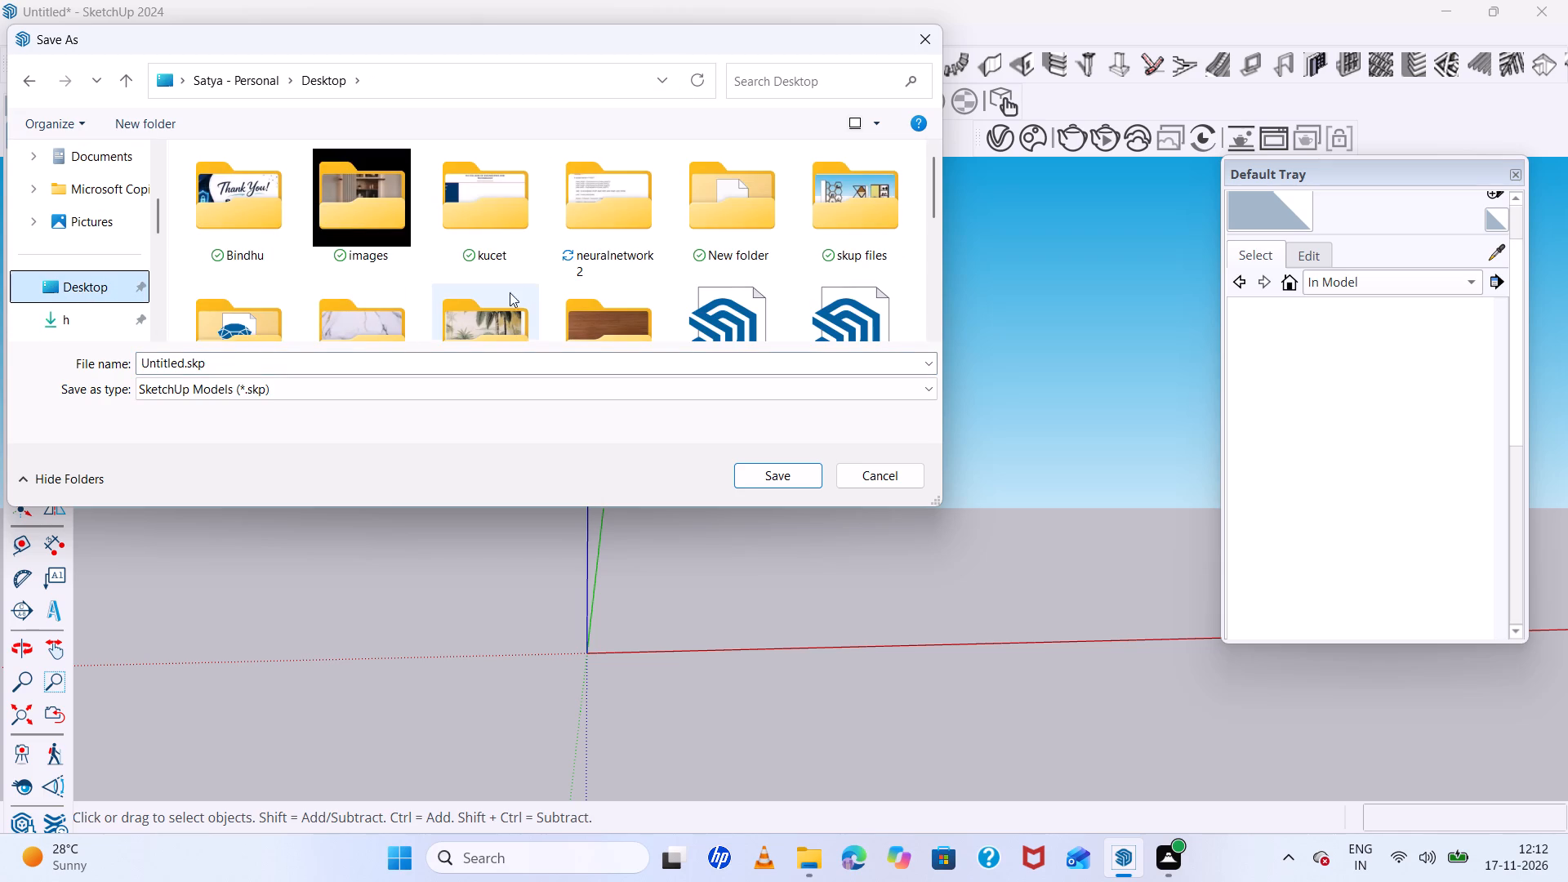
click(353, 196)
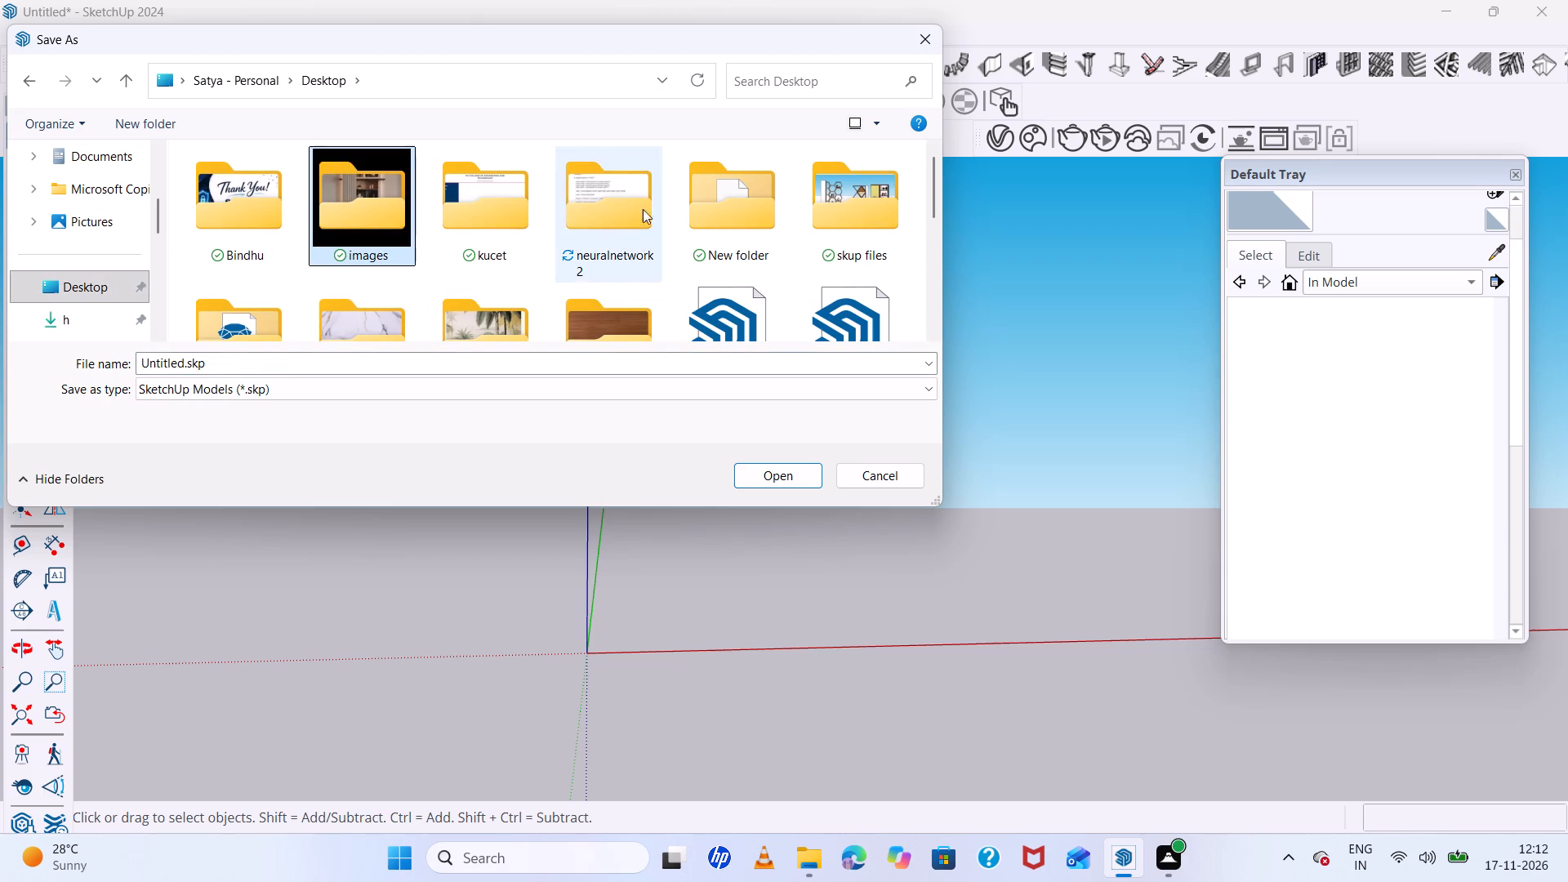
double_click(734, 211)
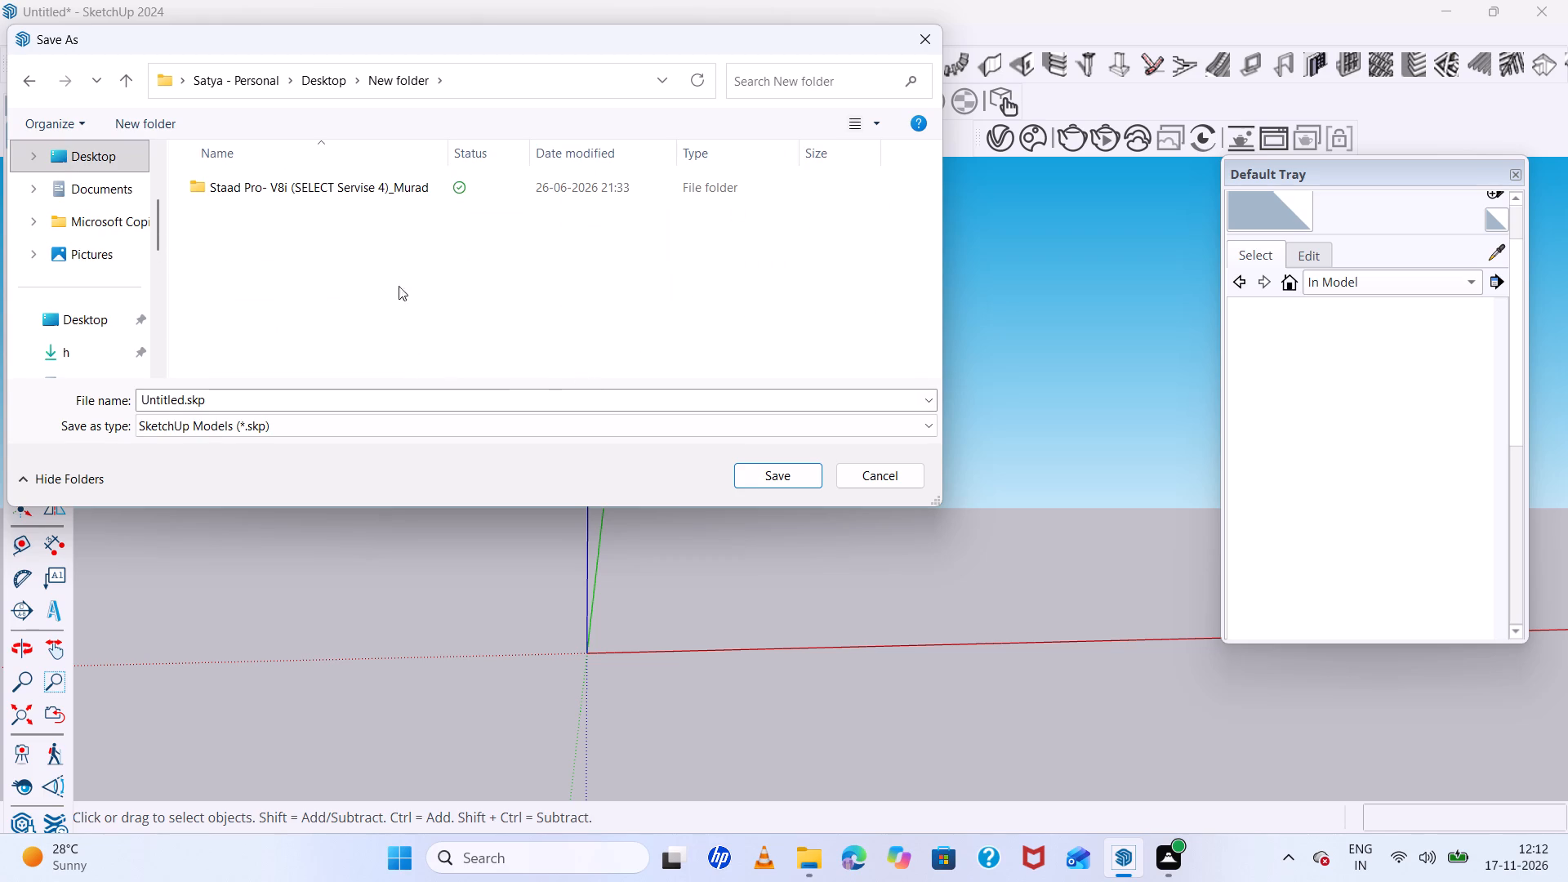
click(19, 83)
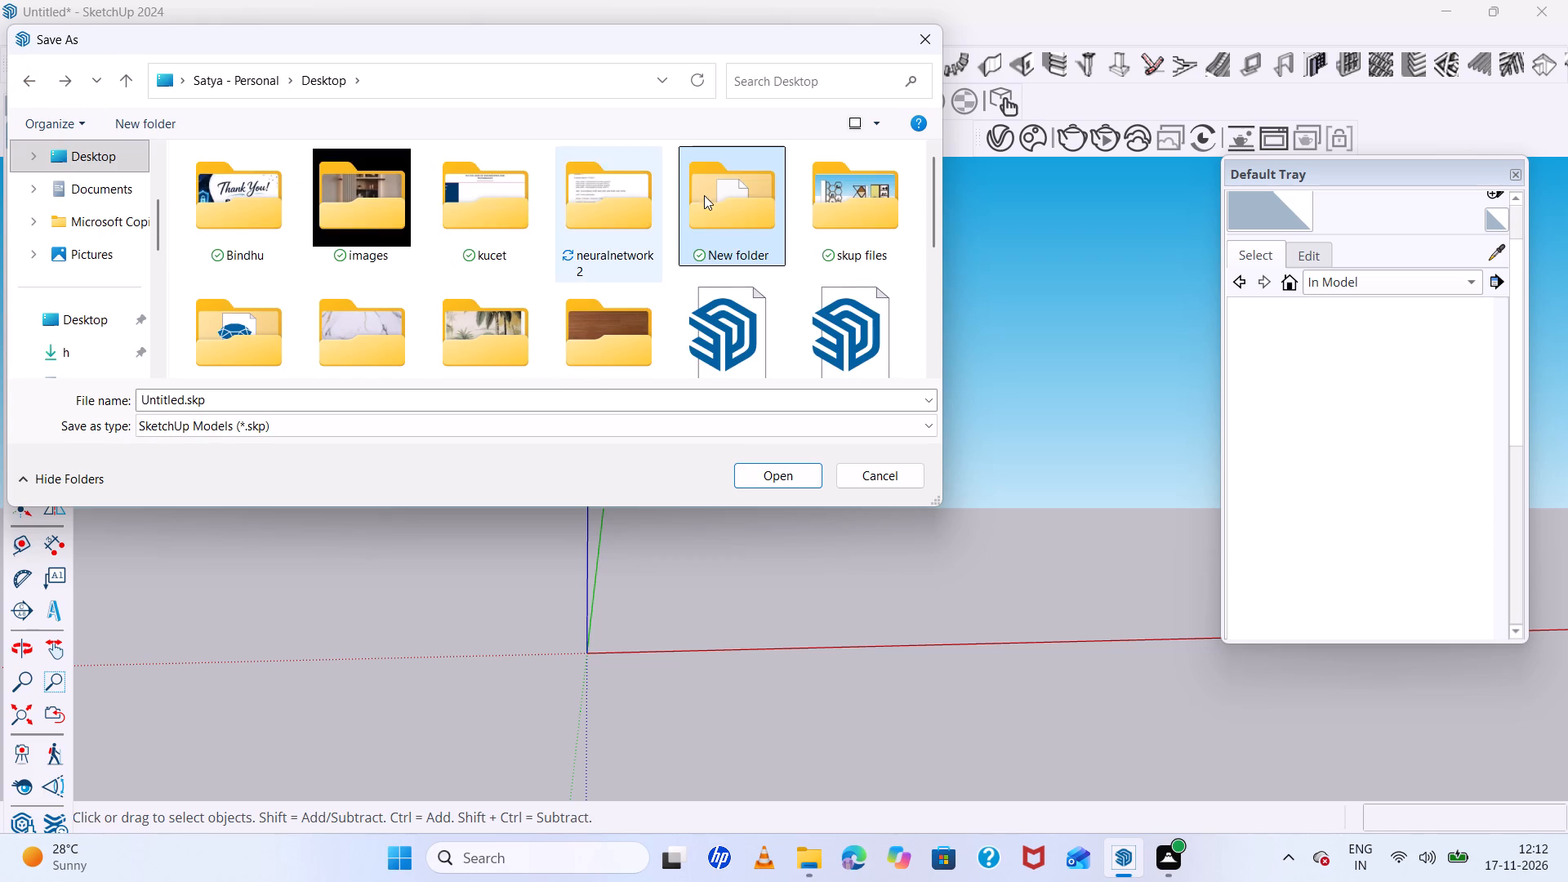
double_click(877, 211)
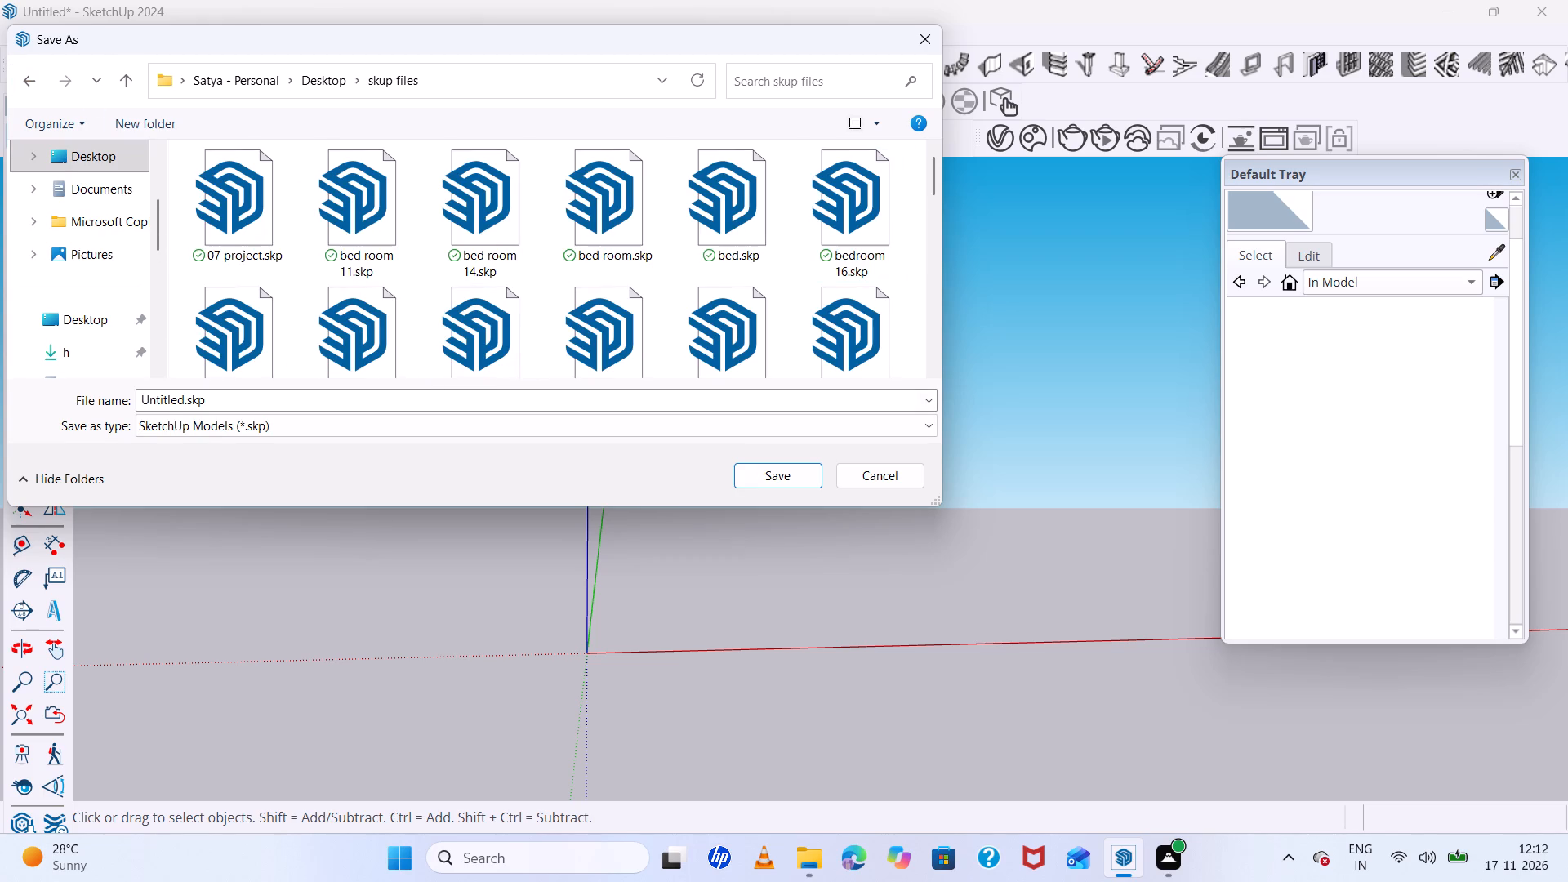
click(316, 395)
key(BackSpace)
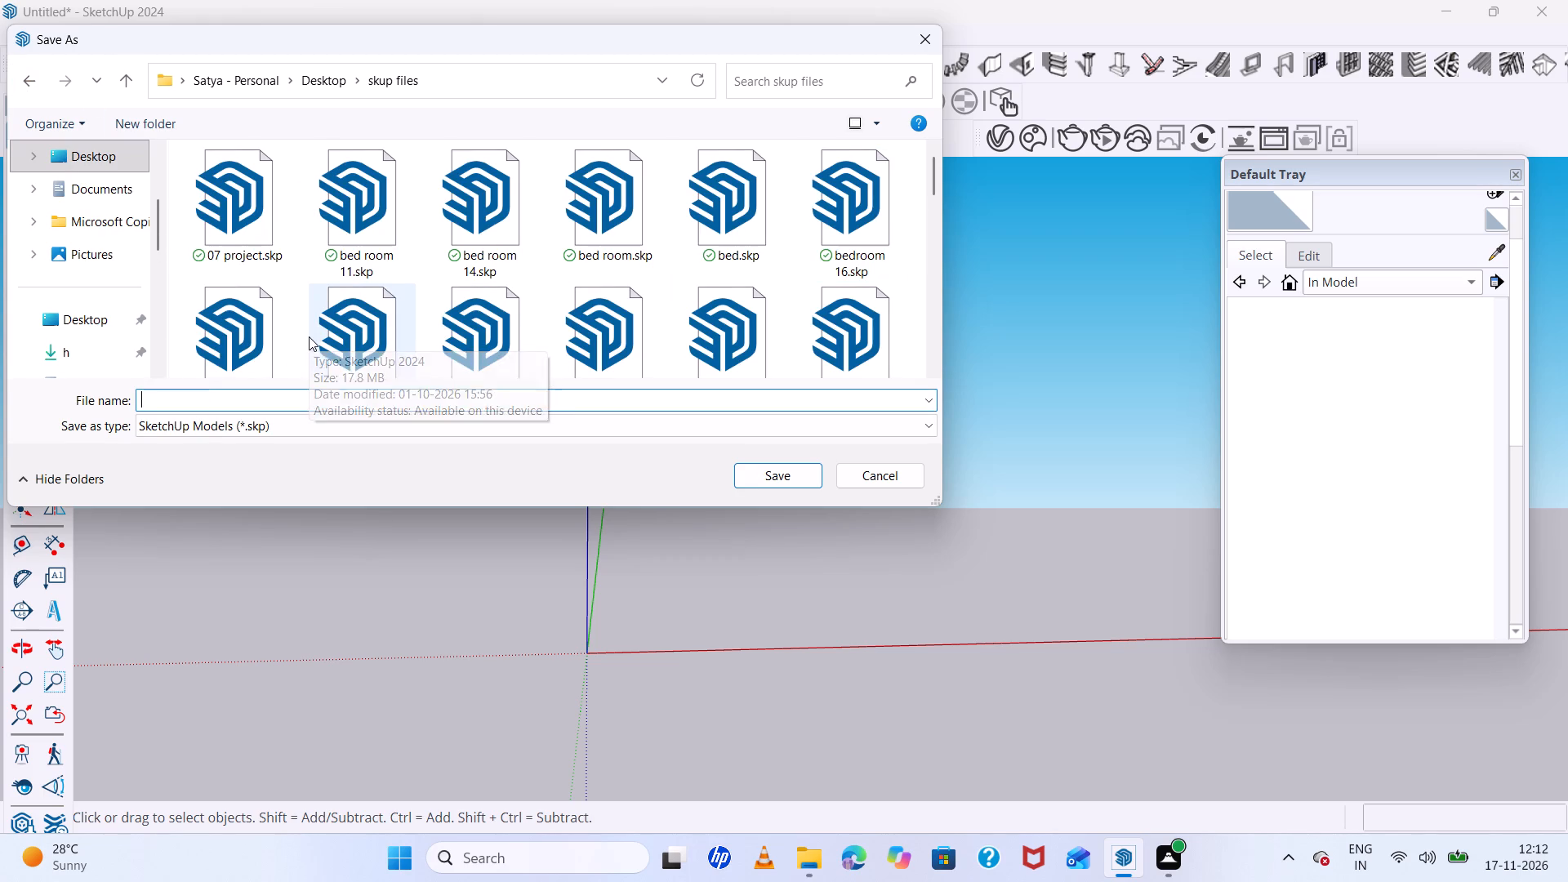
key(BackSpace)
key(BackSpace)
key(BackSpace)
key(BackSpace)
key(BackSpace)
key(BackSpace)
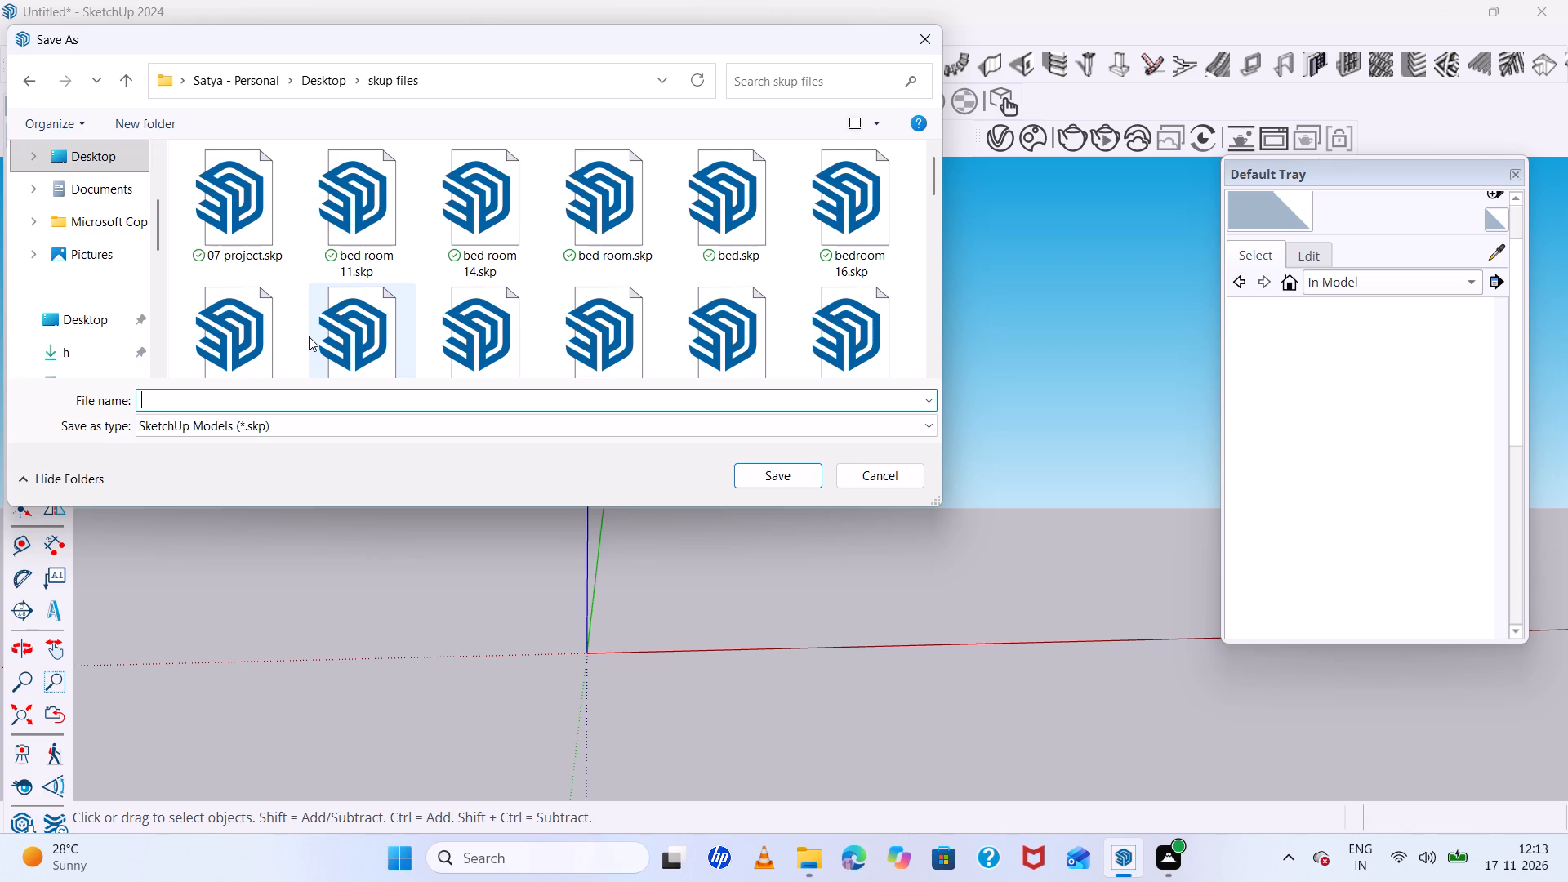
text(projec)
text(t)
key(space)
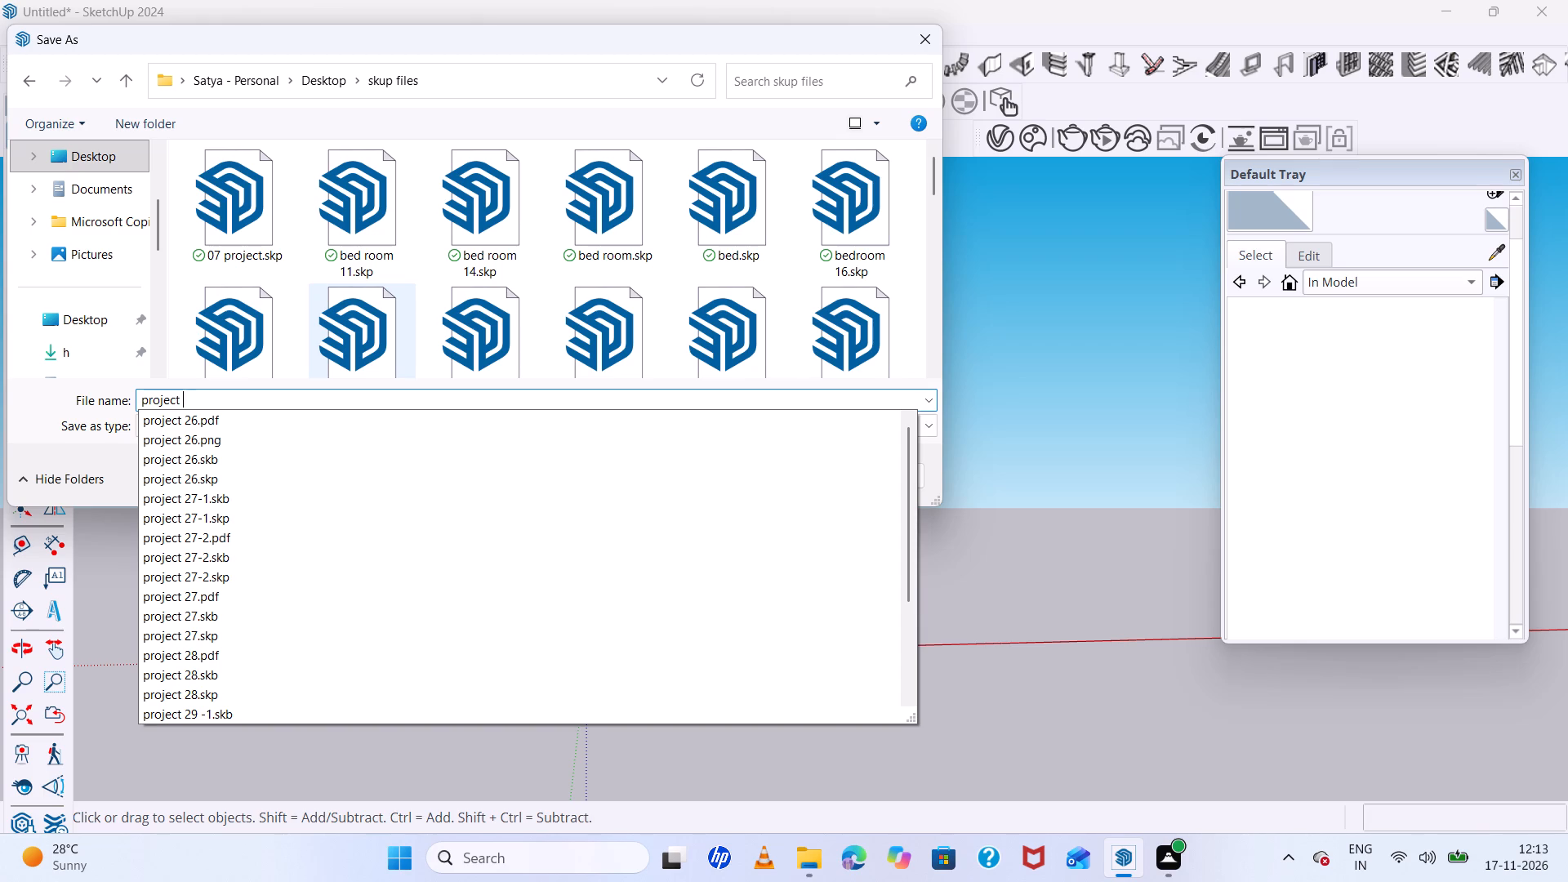
text(workd)
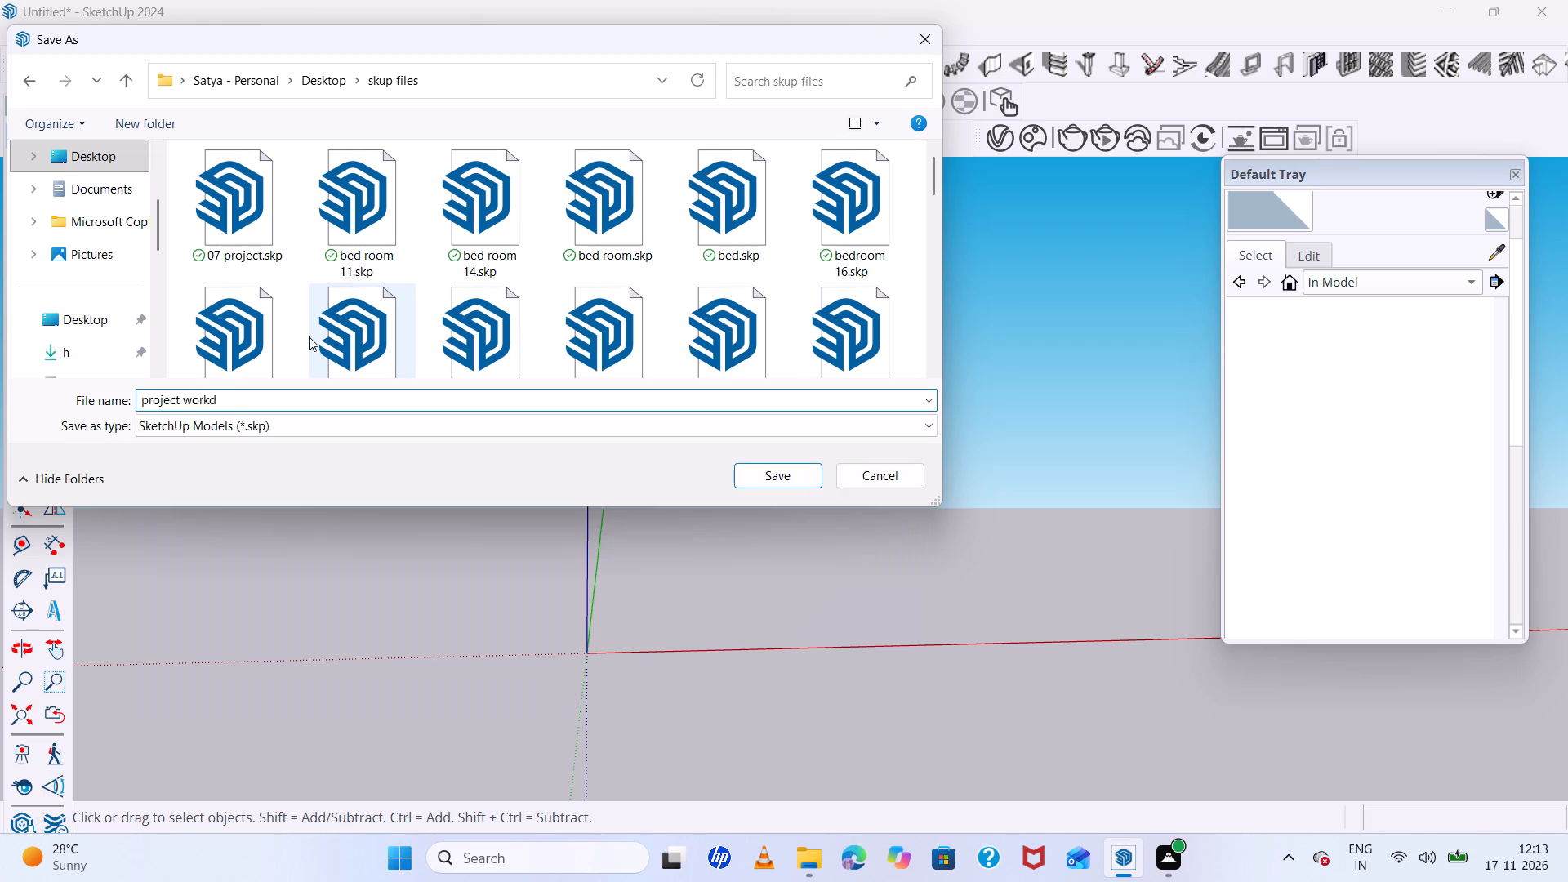
key(BackSpace)
text(s)
key(space)
key(BackSpace)
key(BackSpace)
key(space)
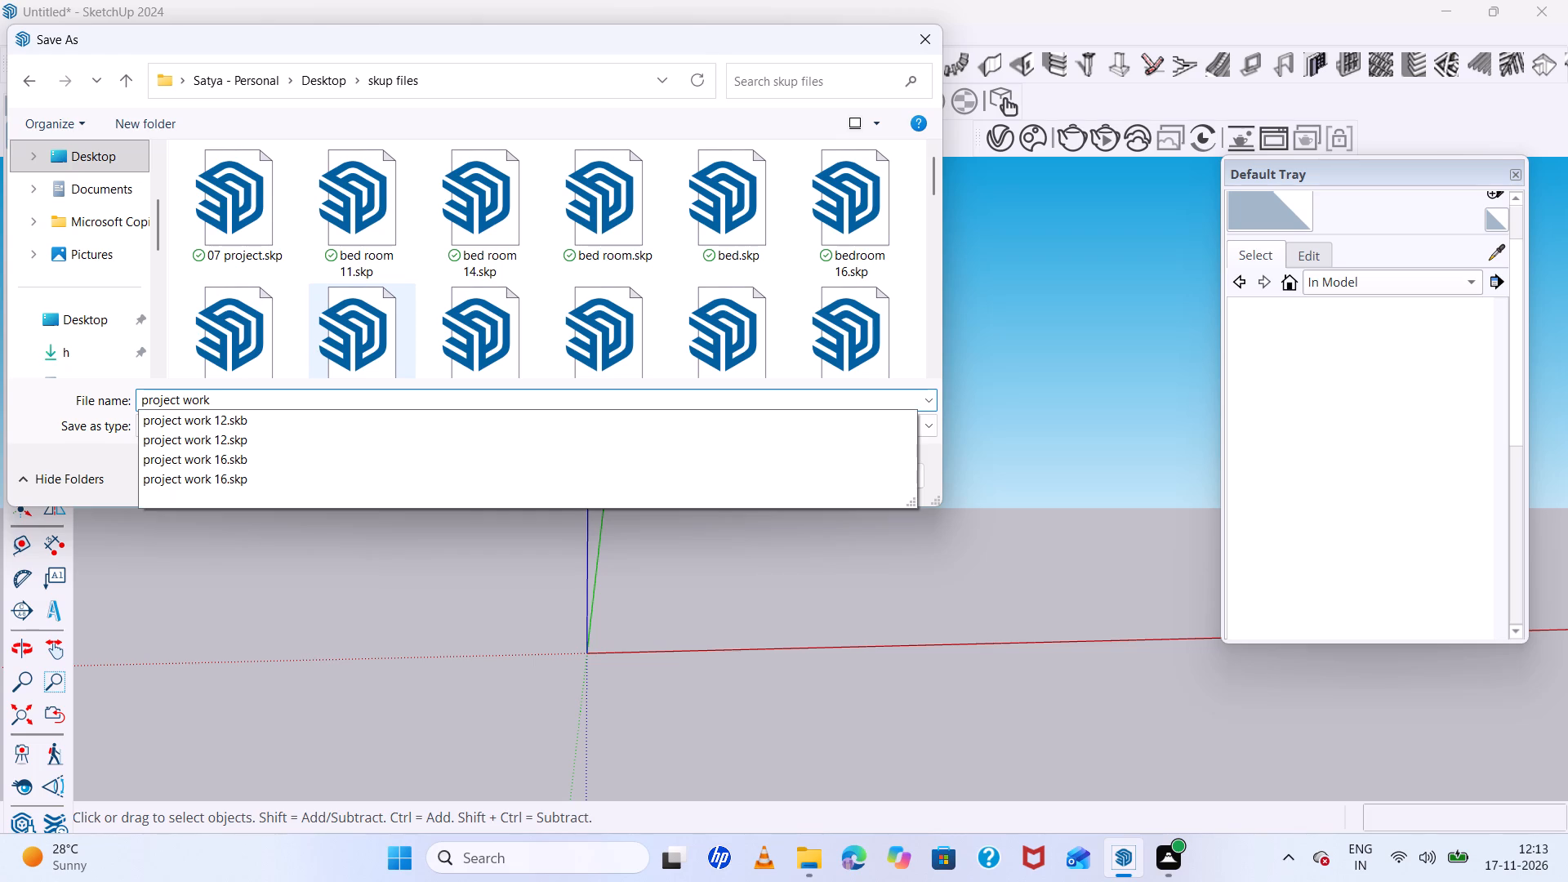
text(17)
key(Return)
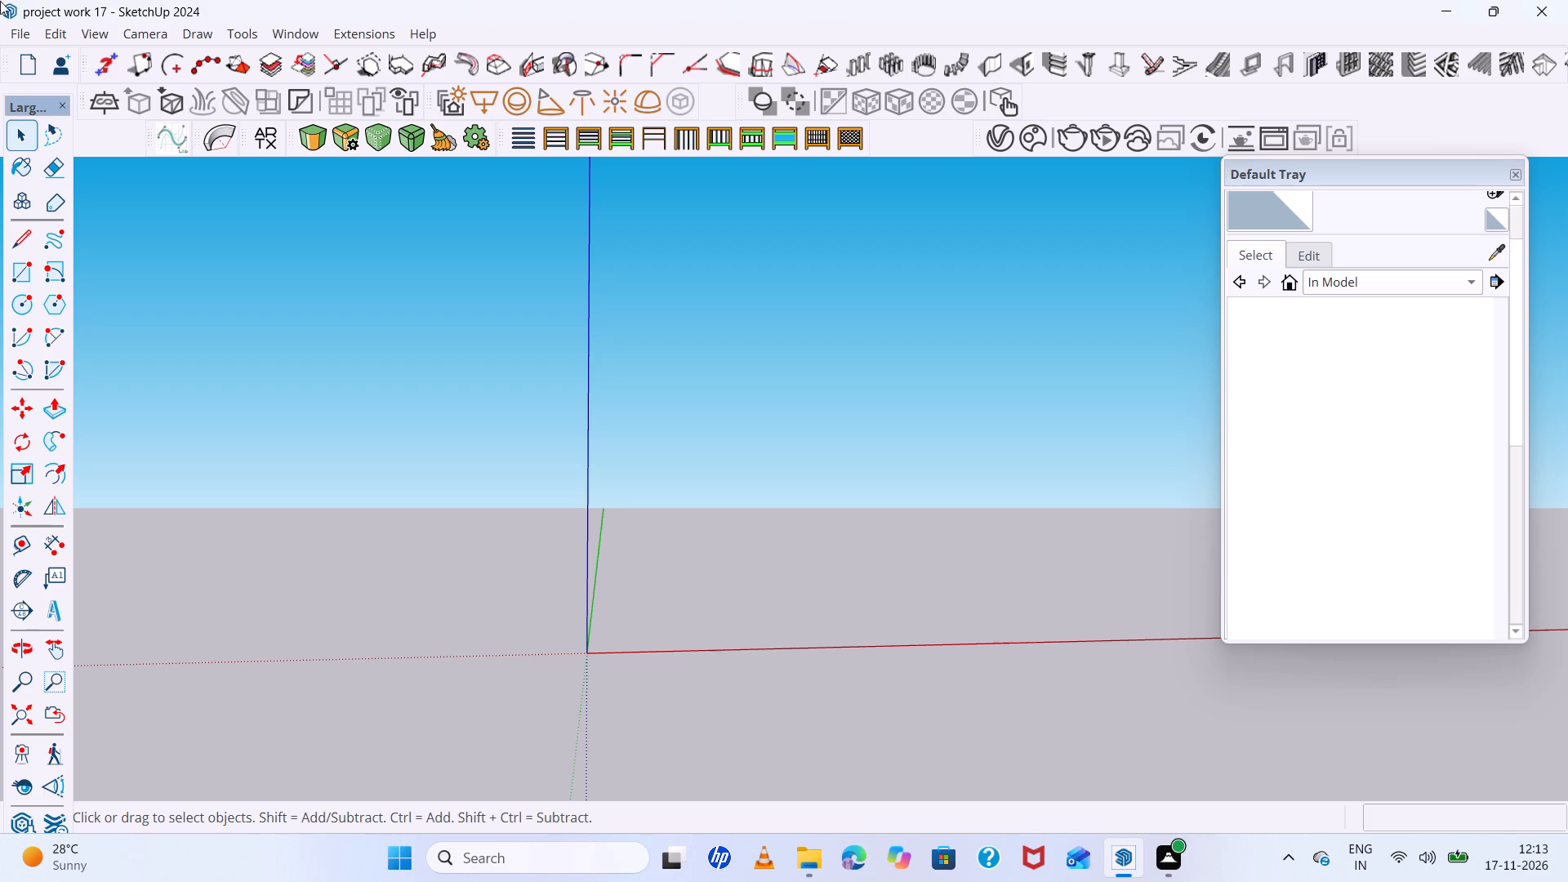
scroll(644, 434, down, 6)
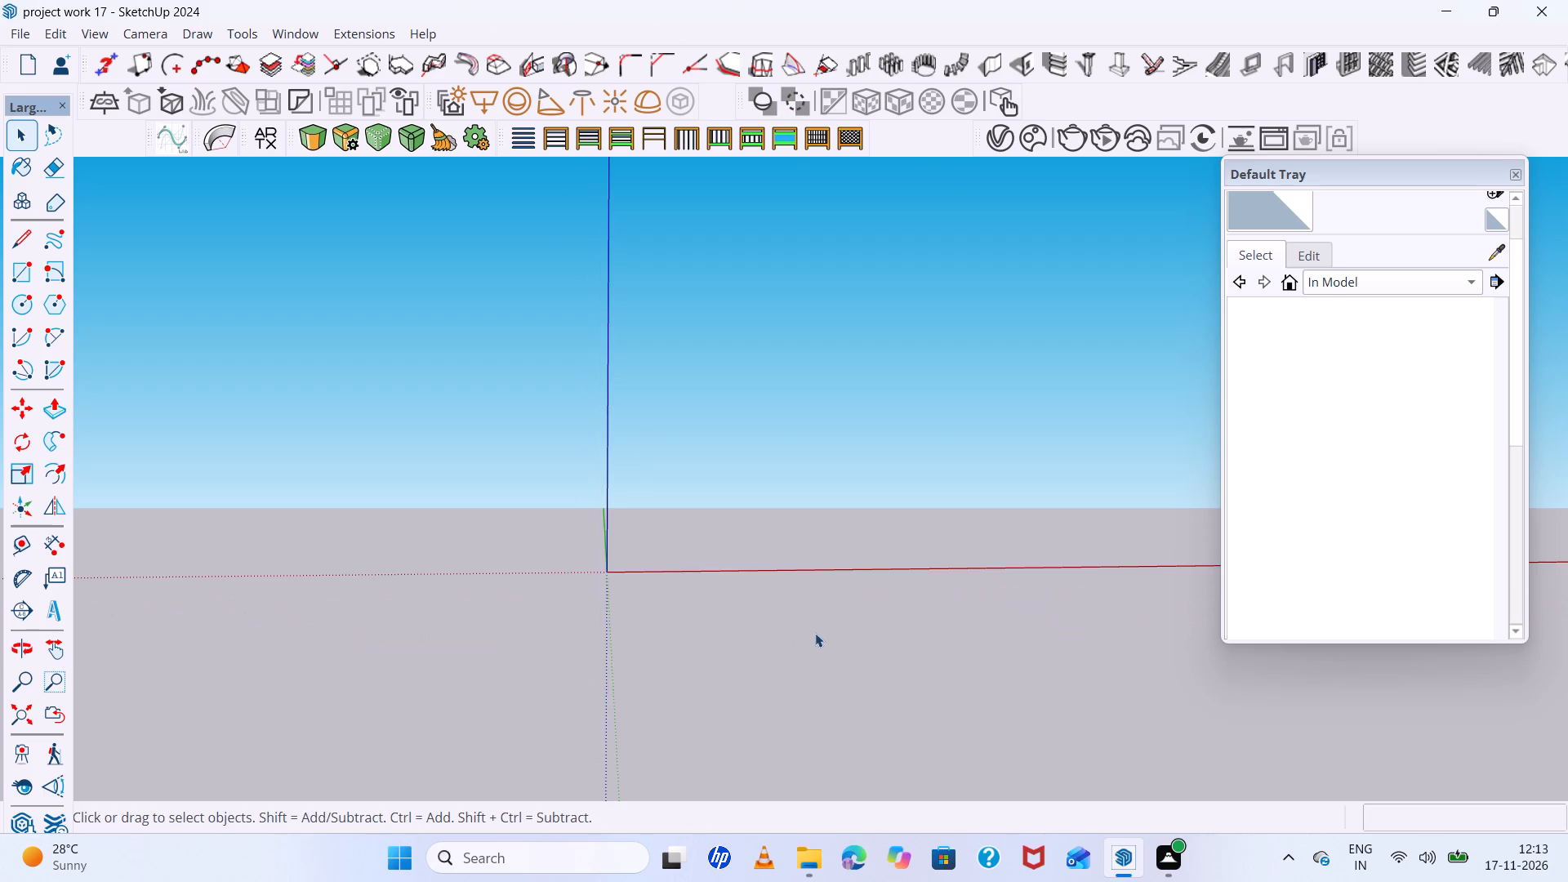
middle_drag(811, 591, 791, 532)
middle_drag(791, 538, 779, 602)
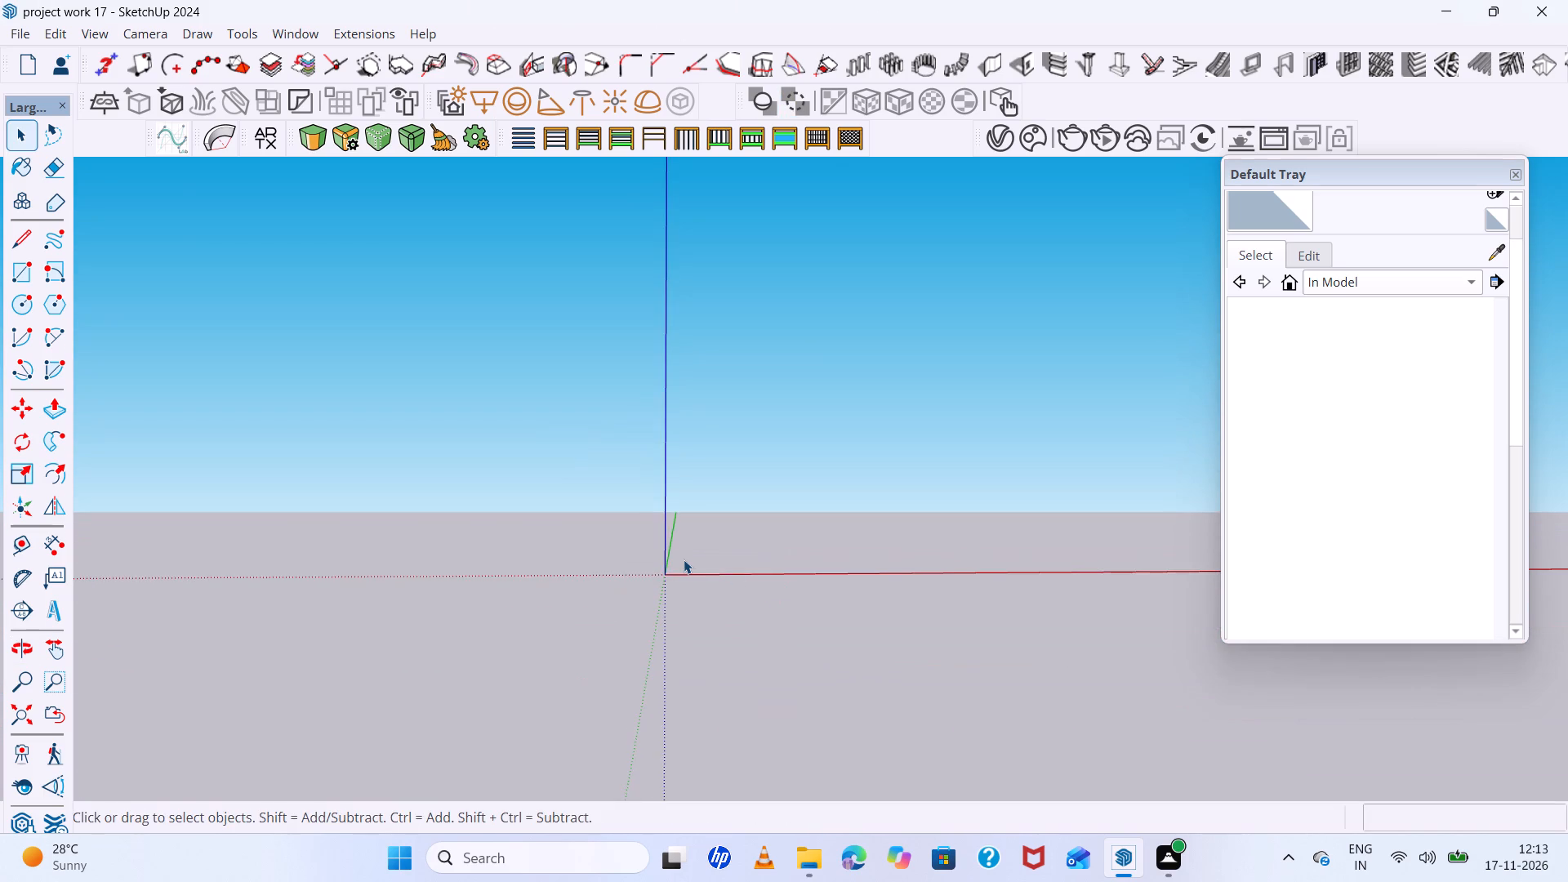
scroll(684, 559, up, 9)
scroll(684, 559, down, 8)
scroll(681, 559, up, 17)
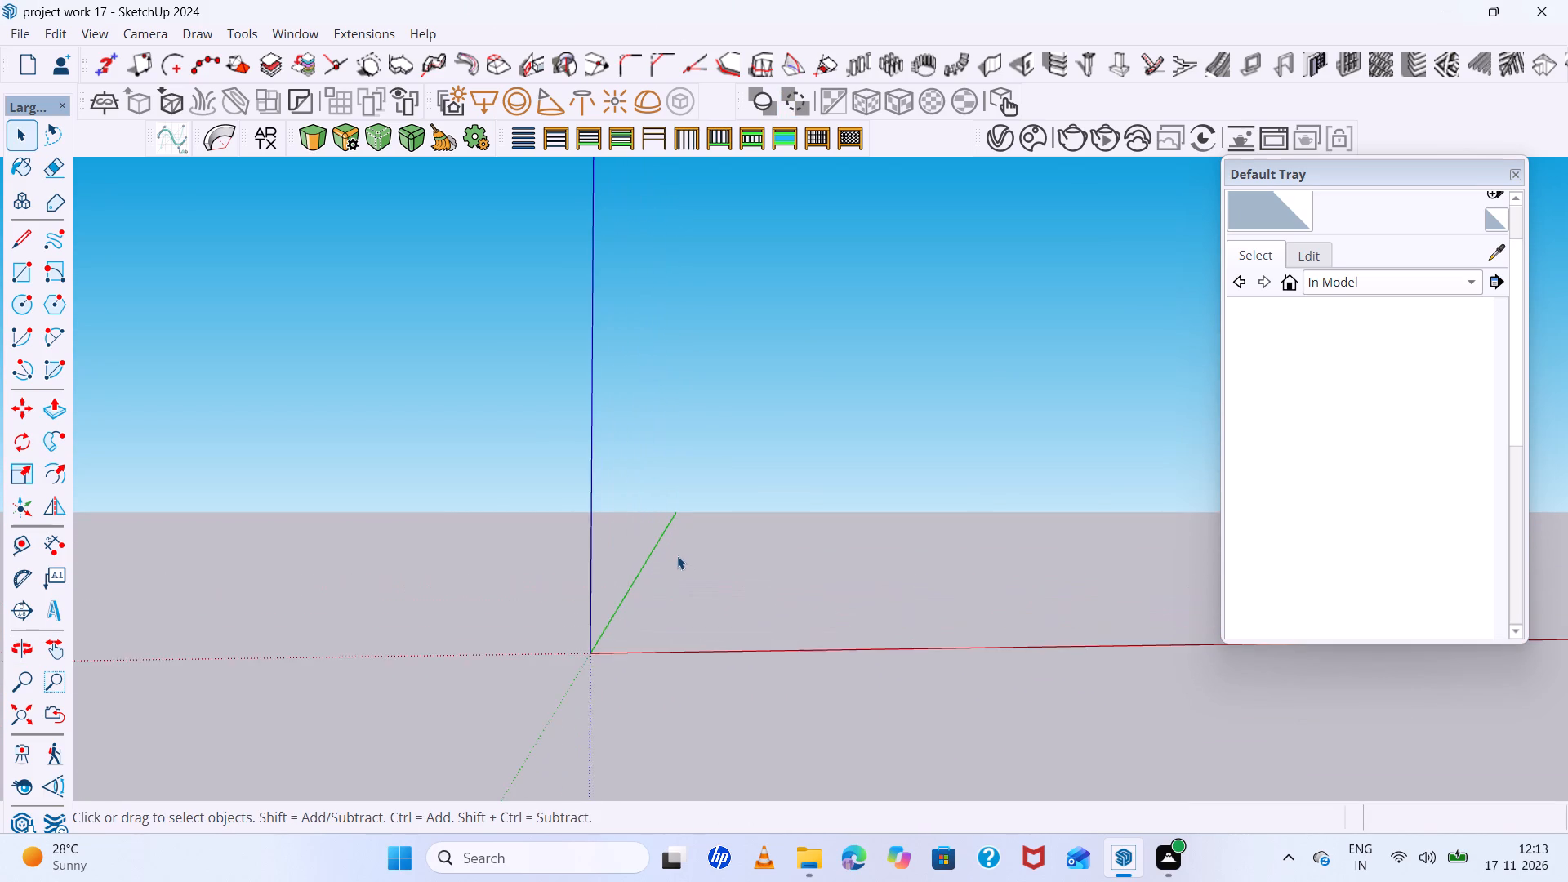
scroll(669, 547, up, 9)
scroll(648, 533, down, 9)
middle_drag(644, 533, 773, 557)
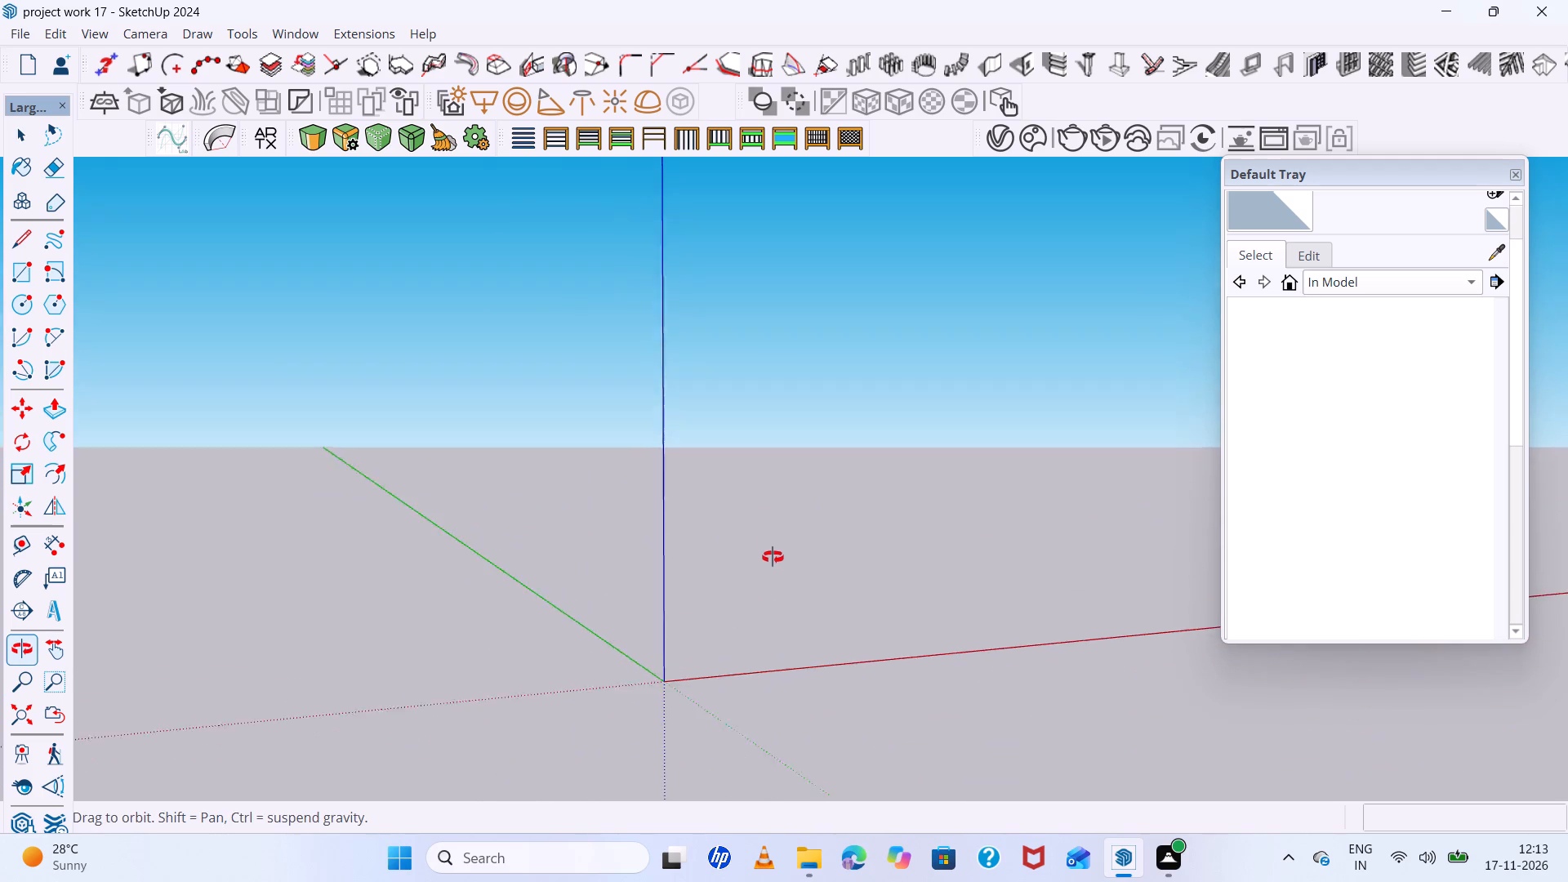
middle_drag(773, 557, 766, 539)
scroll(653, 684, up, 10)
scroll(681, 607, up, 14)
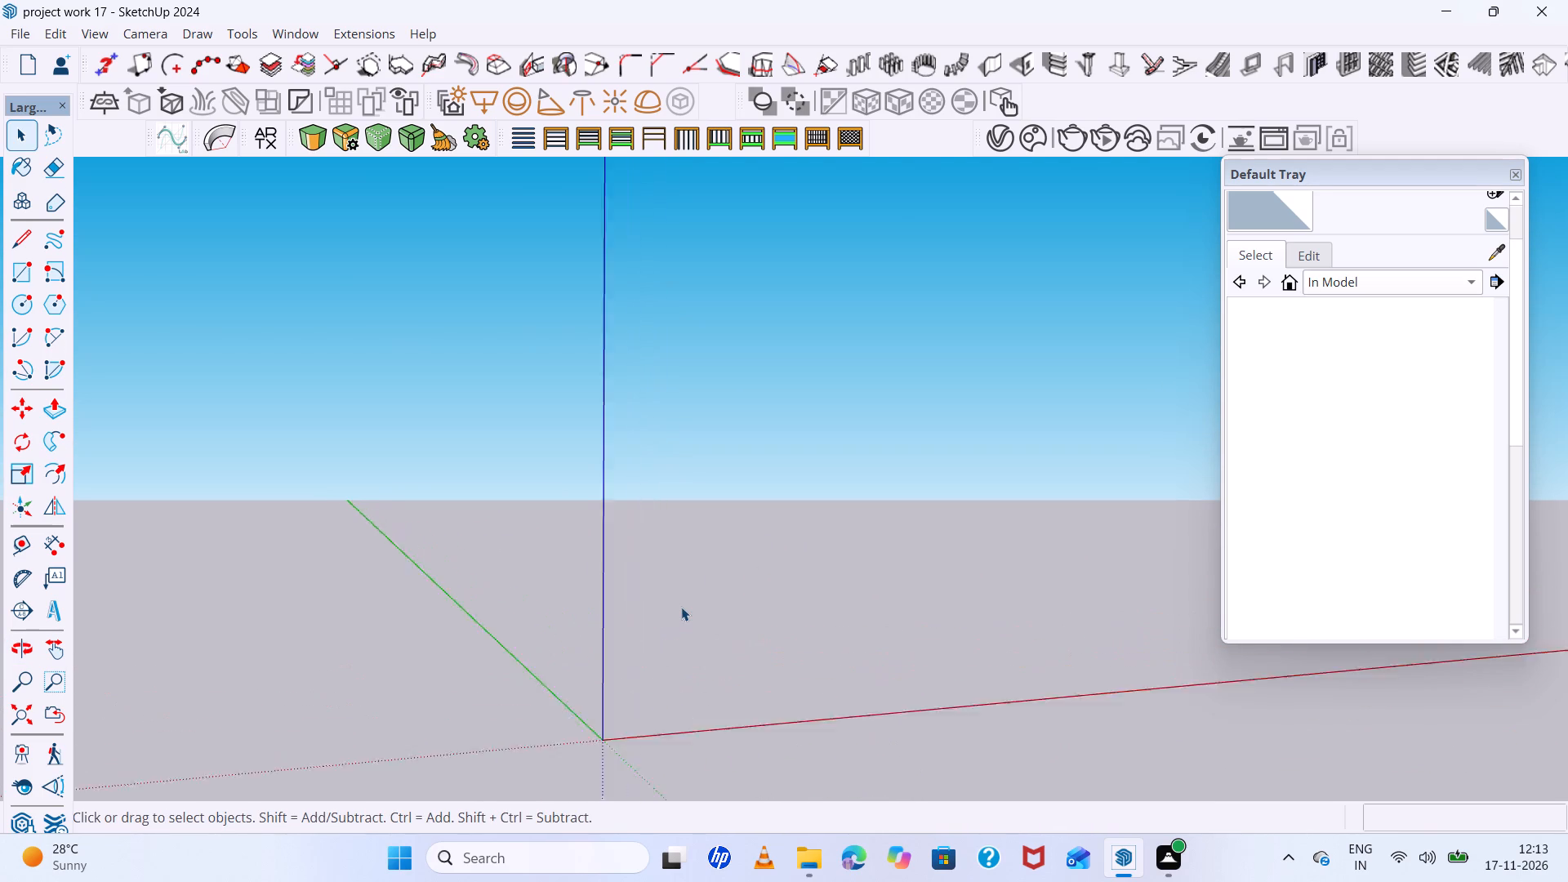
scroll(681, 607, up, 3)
Import 8.jpeg from the Desktop images folder as an image and place it small on the ground plane with its corner at the origin.
click(26, 34)
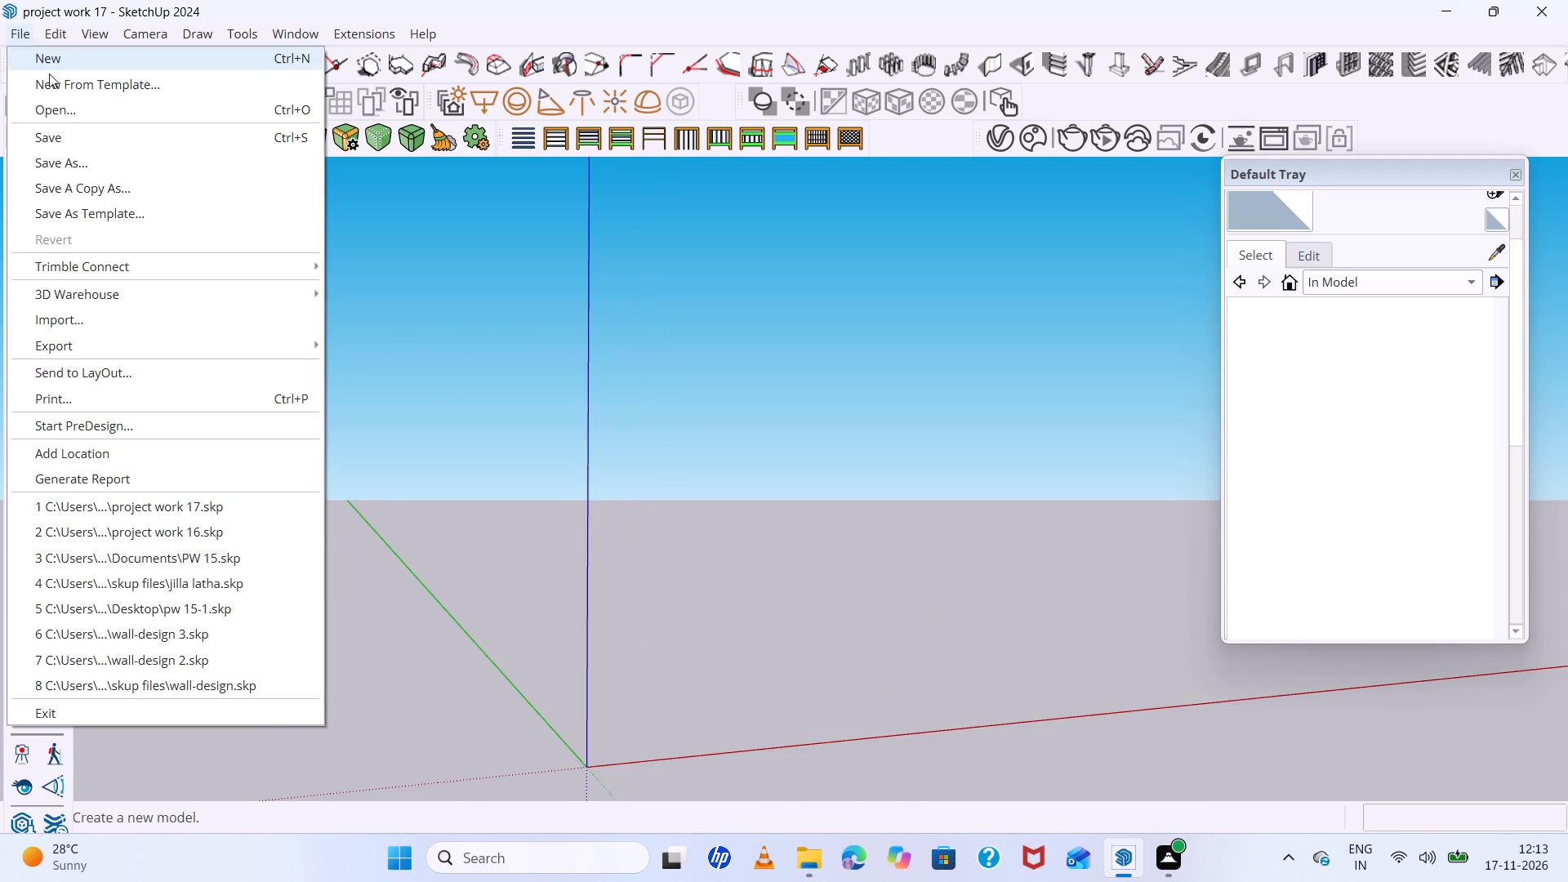
click(118, 319)
scroll(247, 279, down, 1)
click(96, 324)
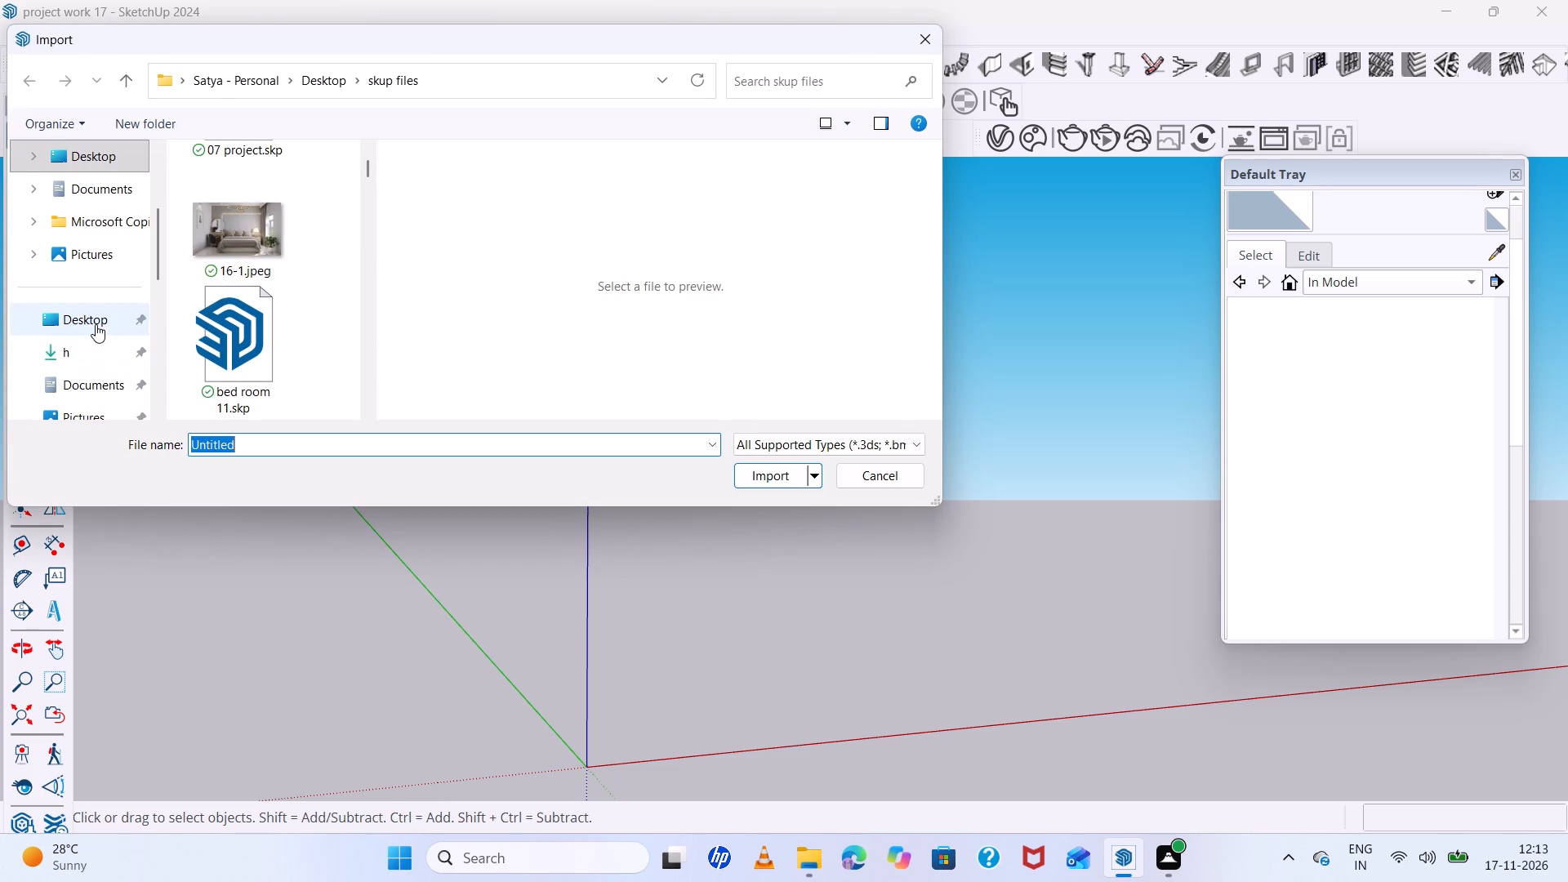
scroll(229, 234, up, 4)
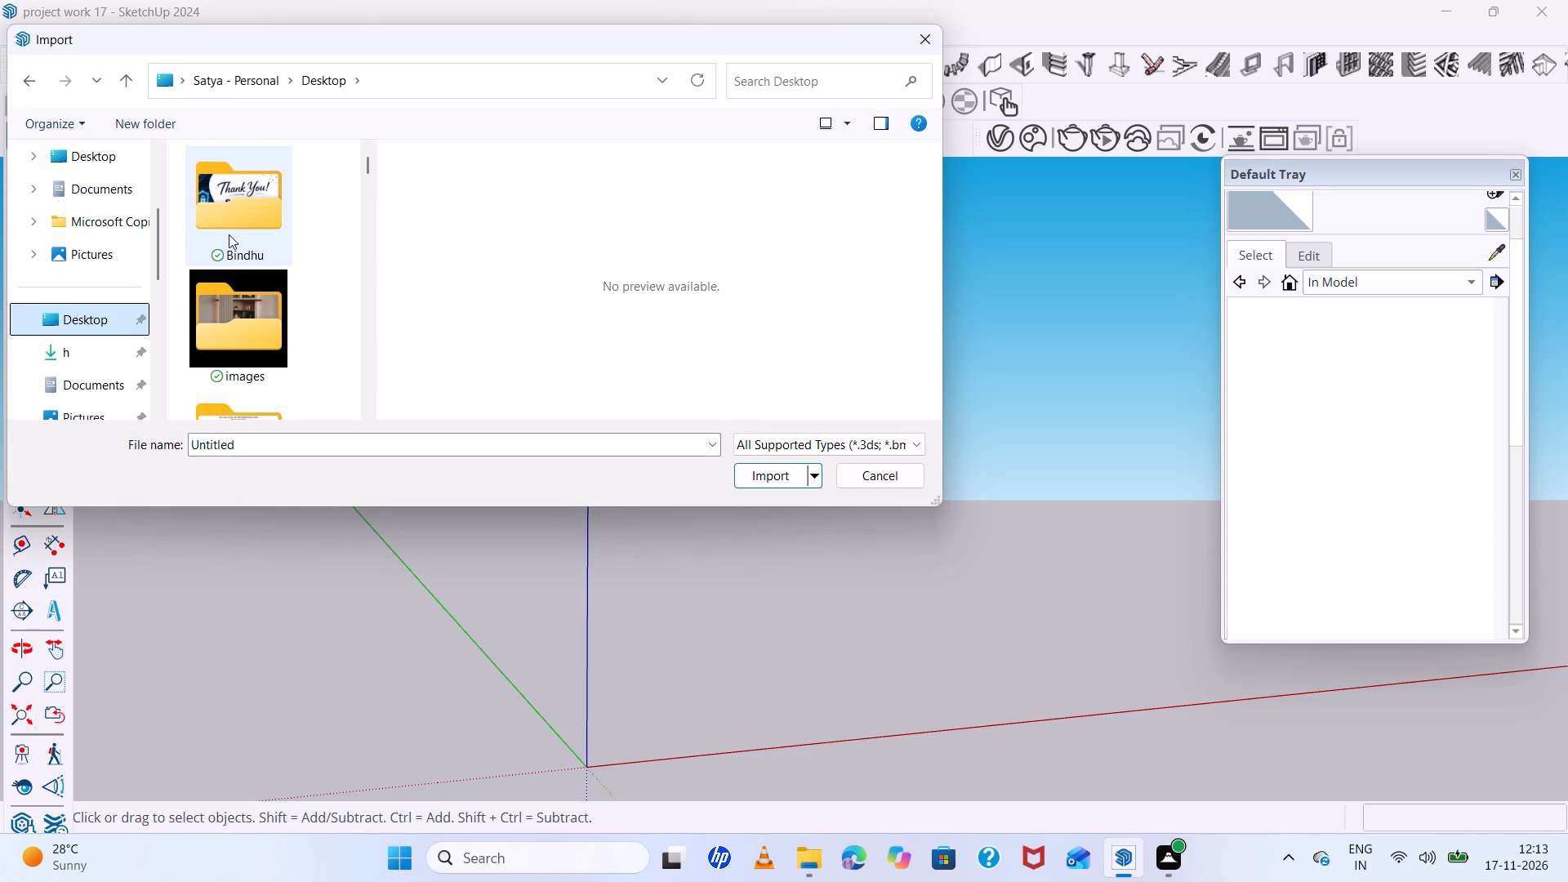
double_click(278, 308)
scroll(272, 303, down, 10)
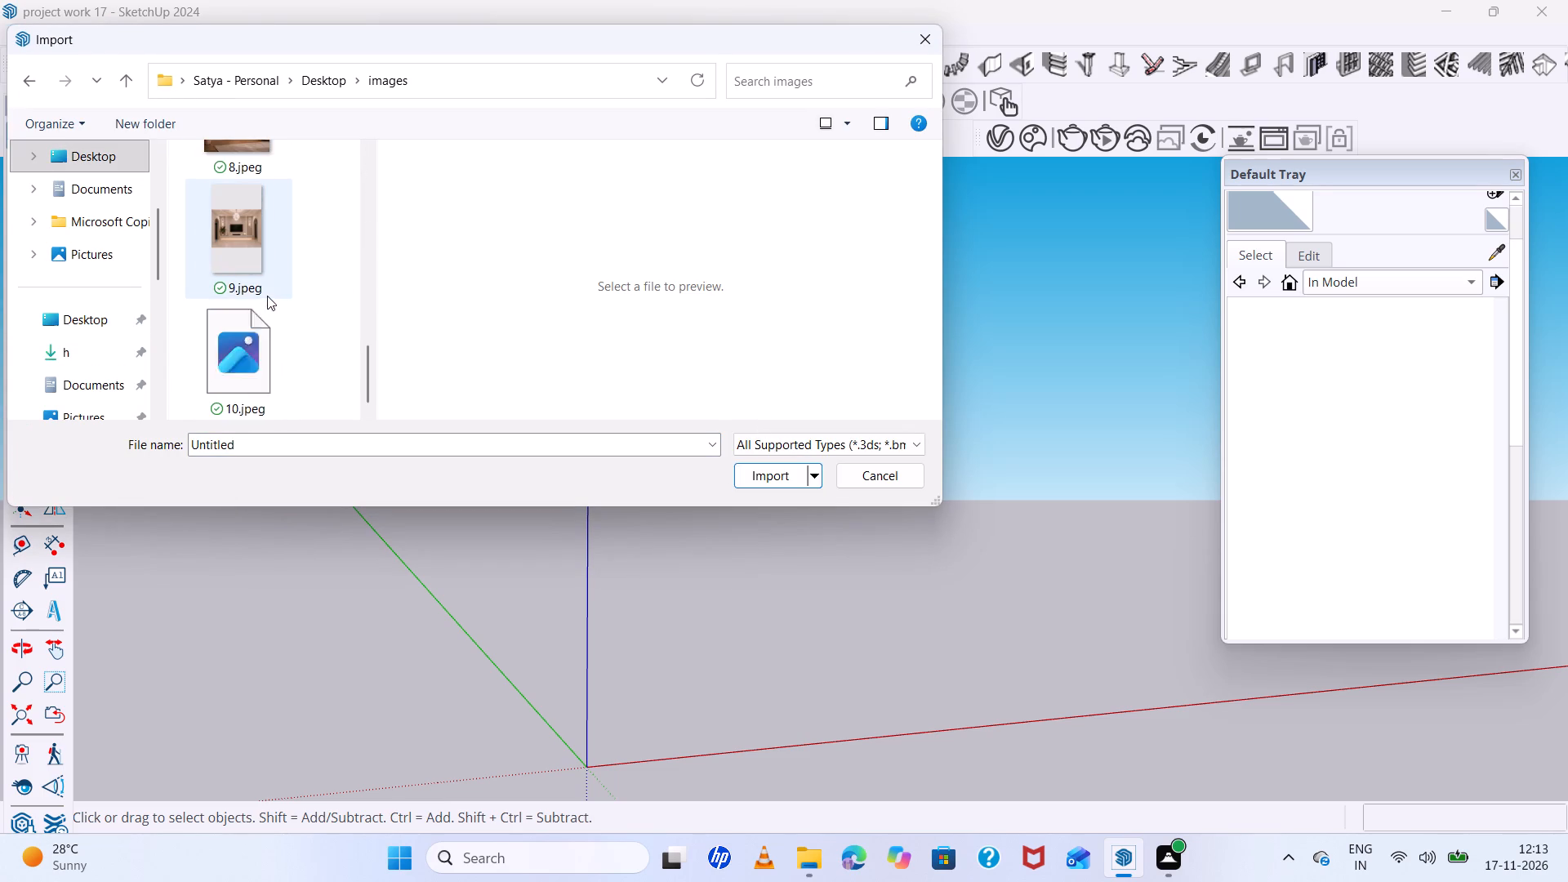
scroll(267, 296, down, 2)
scroll(188, 252, up, 5)
scroll(249, 293, down, 2)
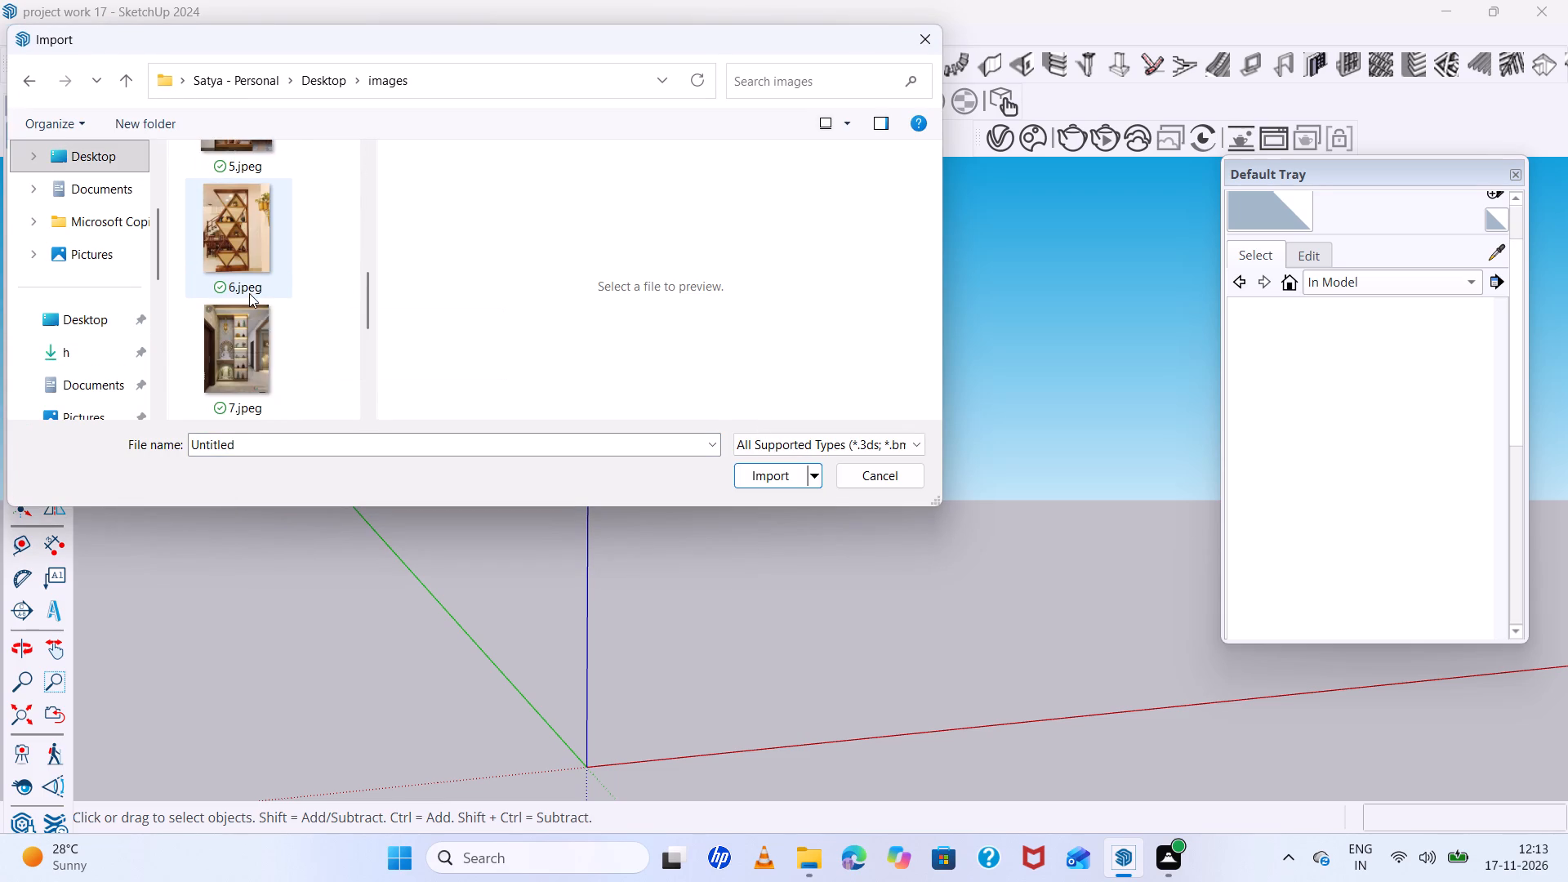
scroll(243, 258, down, 2)
click(243, 258)
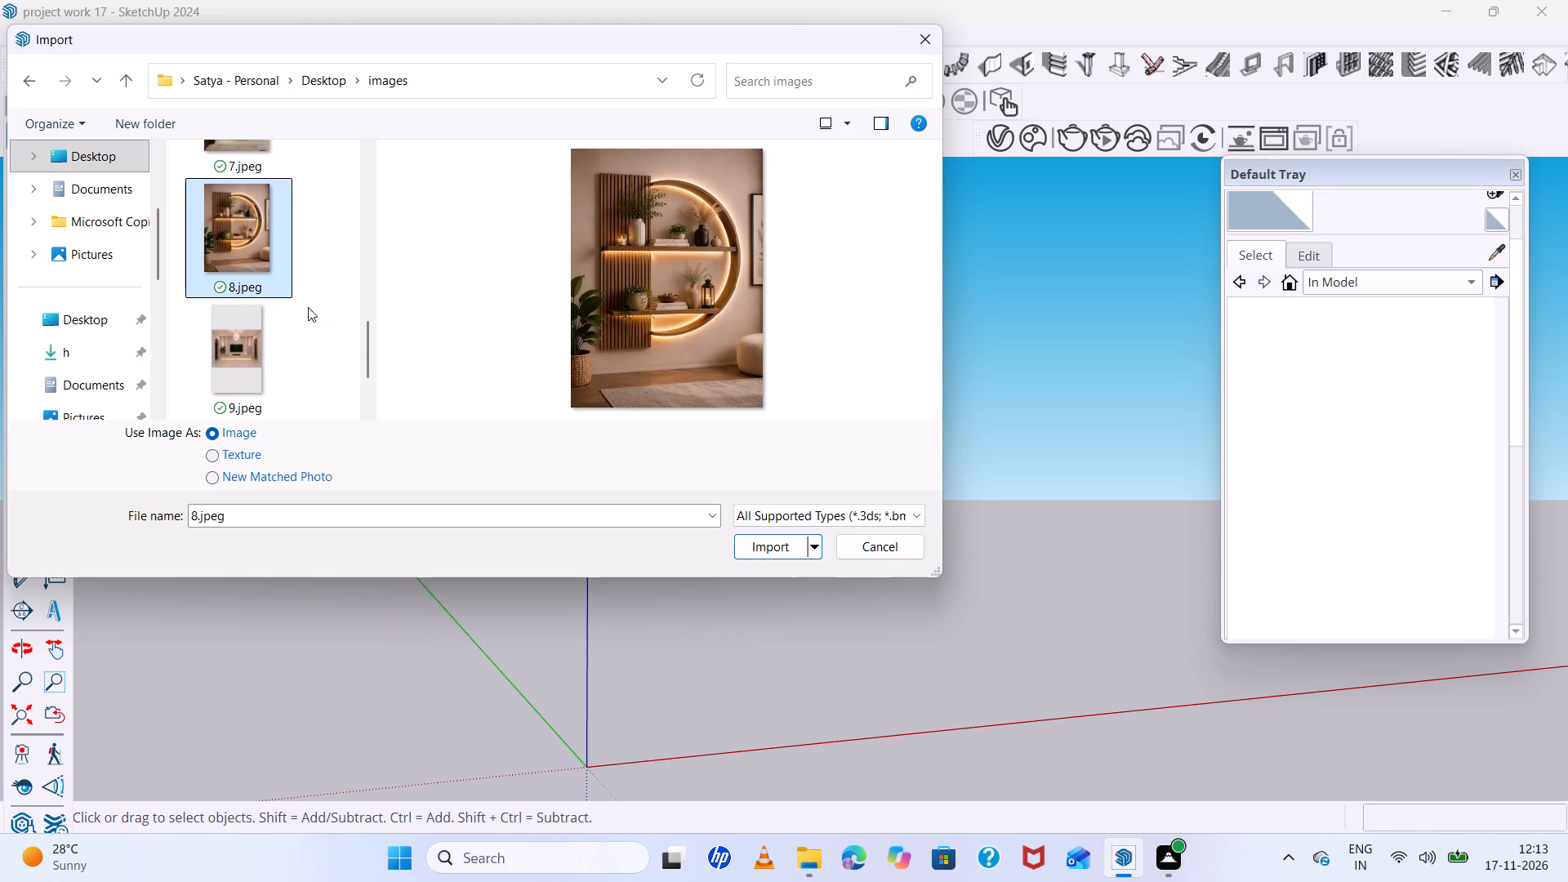
click(768, 547)
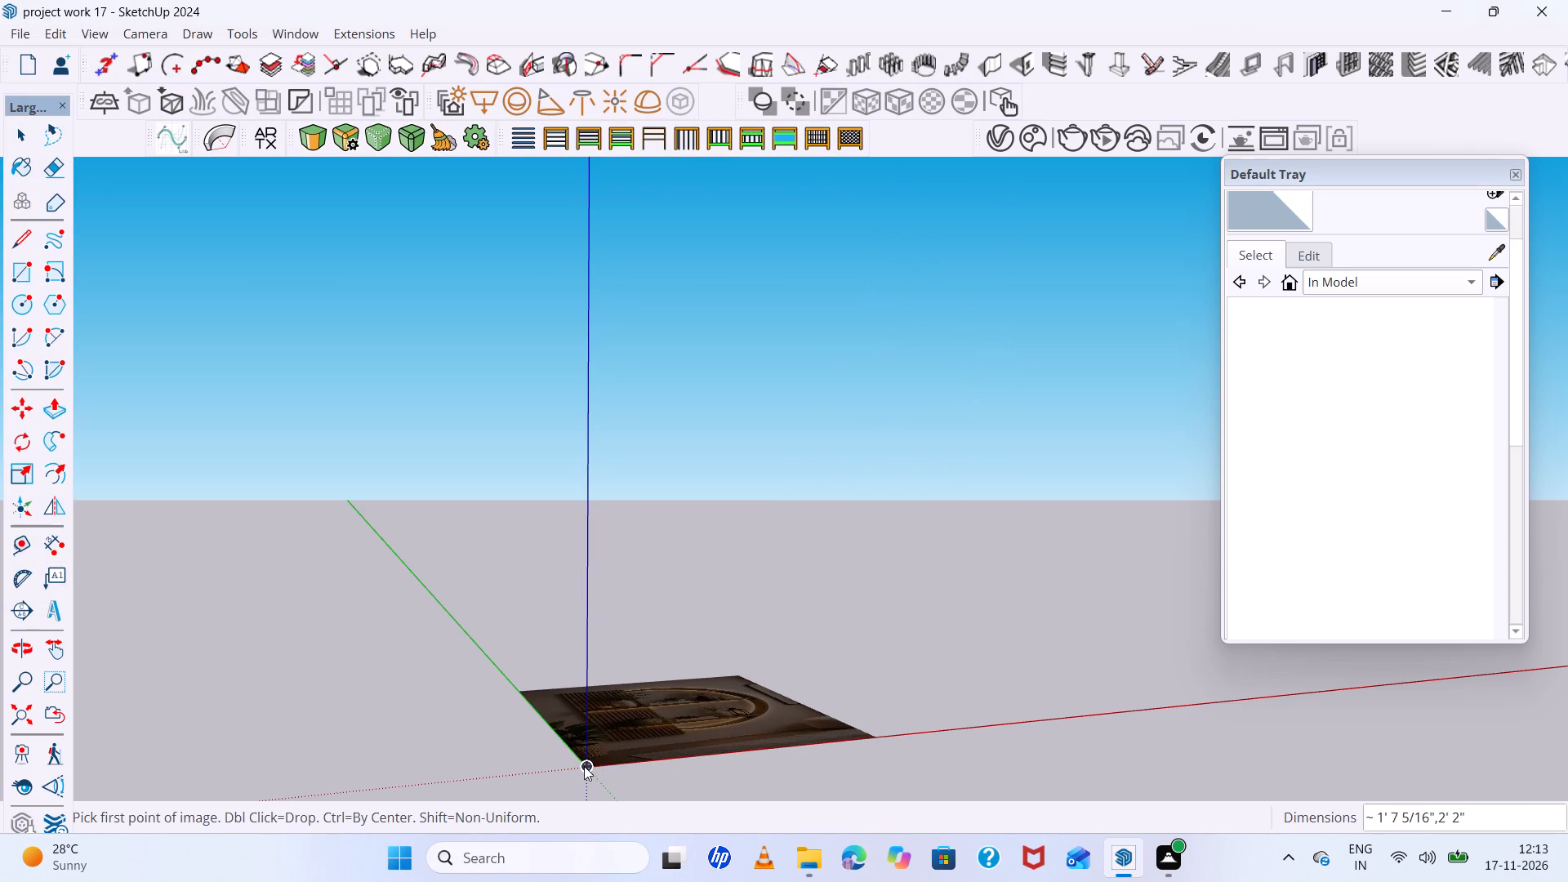
click(594, 770)
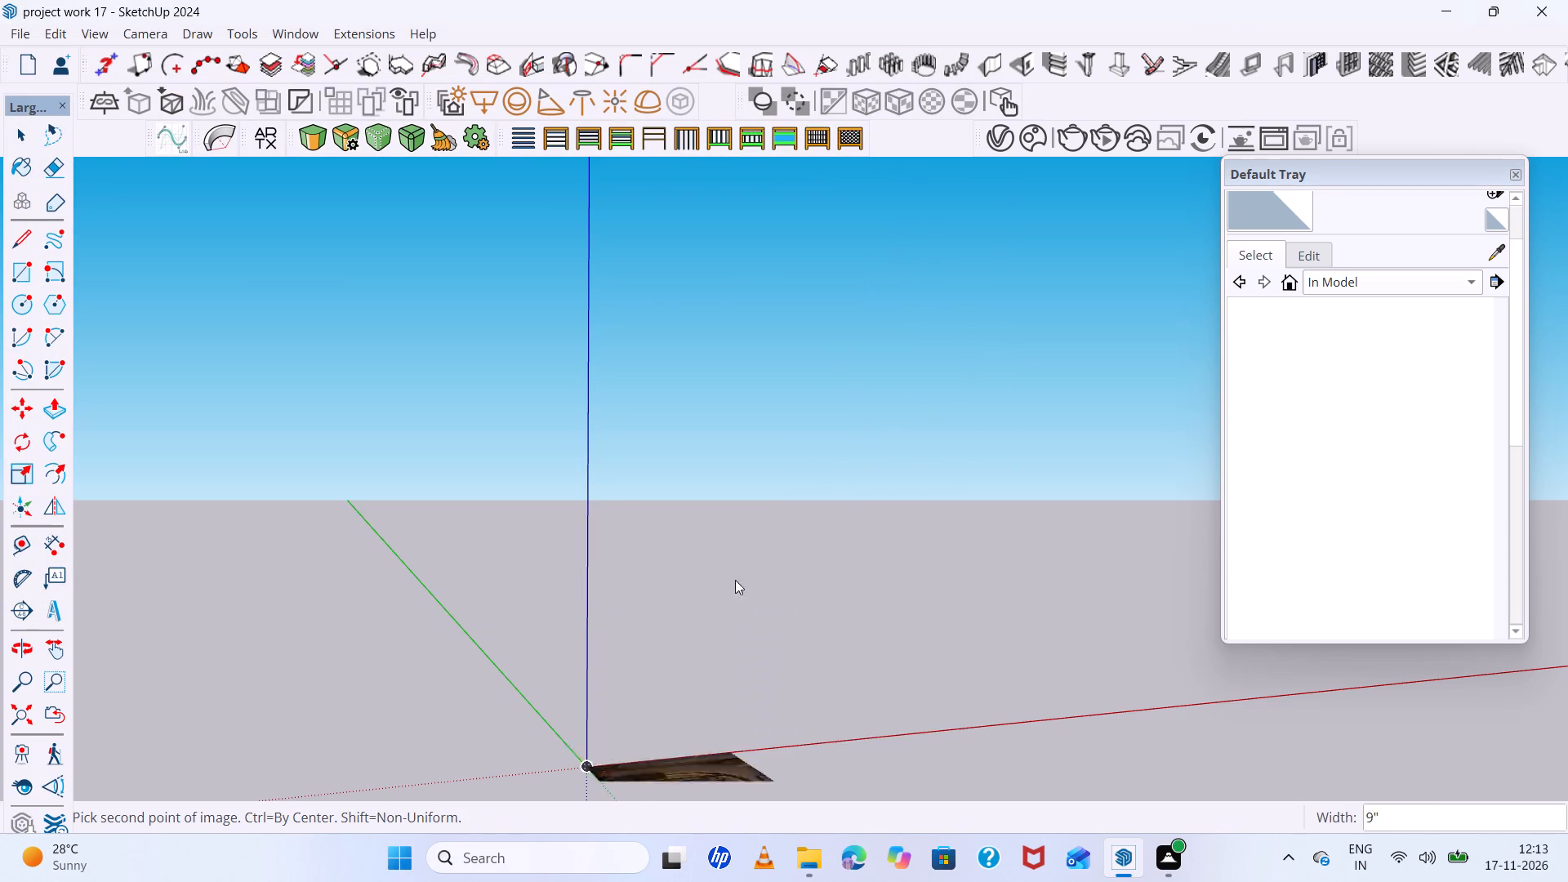
scroll(737, 575, down, 6)
scroll(693, 626, up, 6)
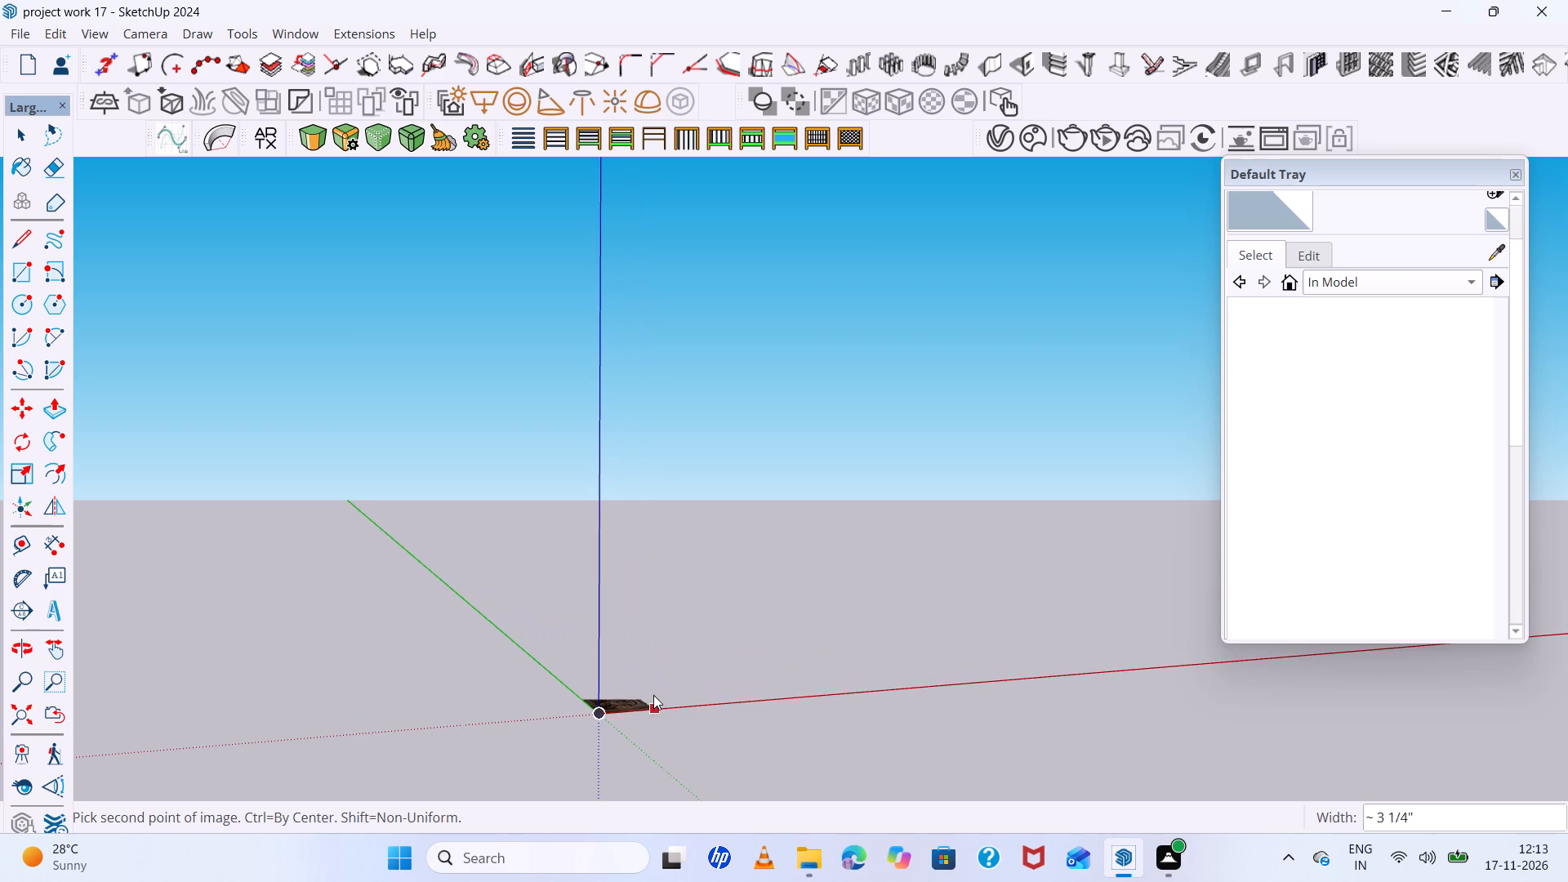
click(617, 706)
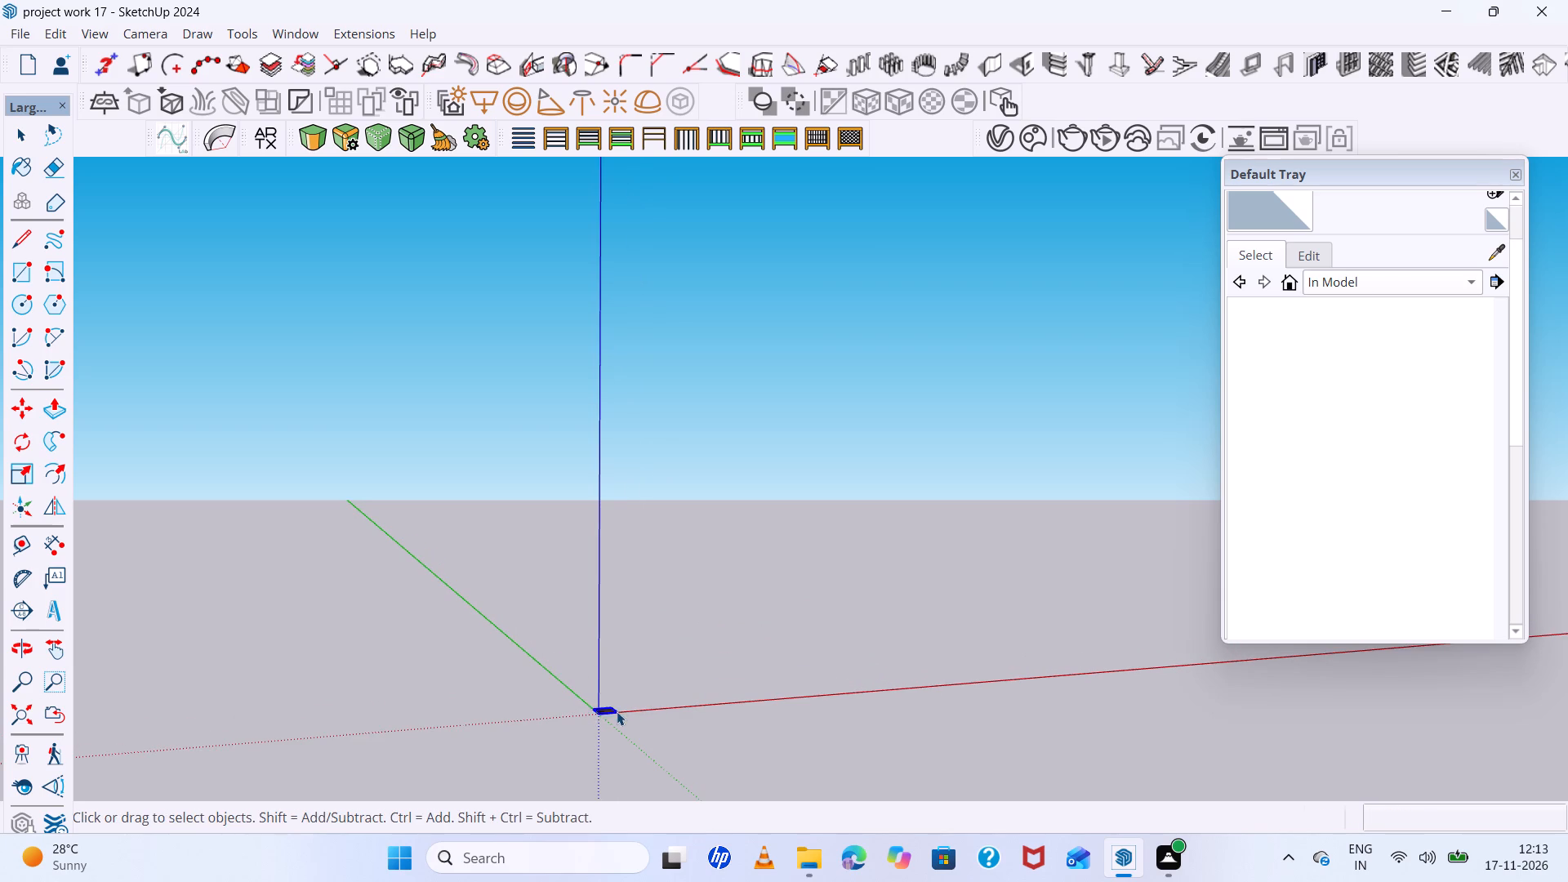
Examine the placed reference image at the origin from above.
scroll(617, 711, up, 15)
scroll(305, 404, down, 14)
middle_drag(457, 518, 369, 586)
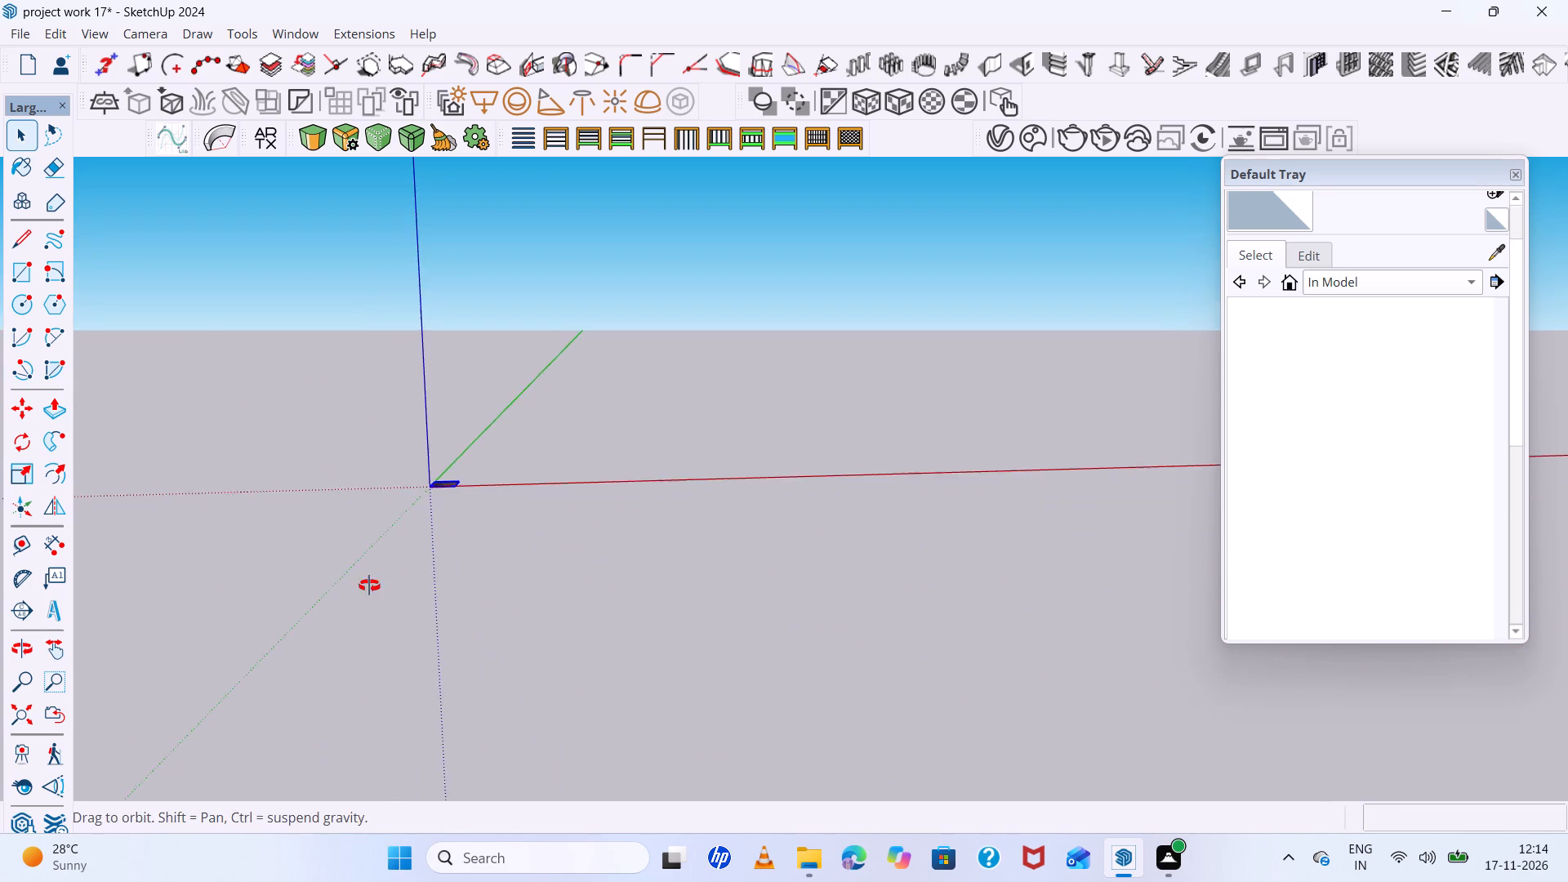
middle_drag(369, 586, 368, 587)
scroll(484, 403, up, 17)
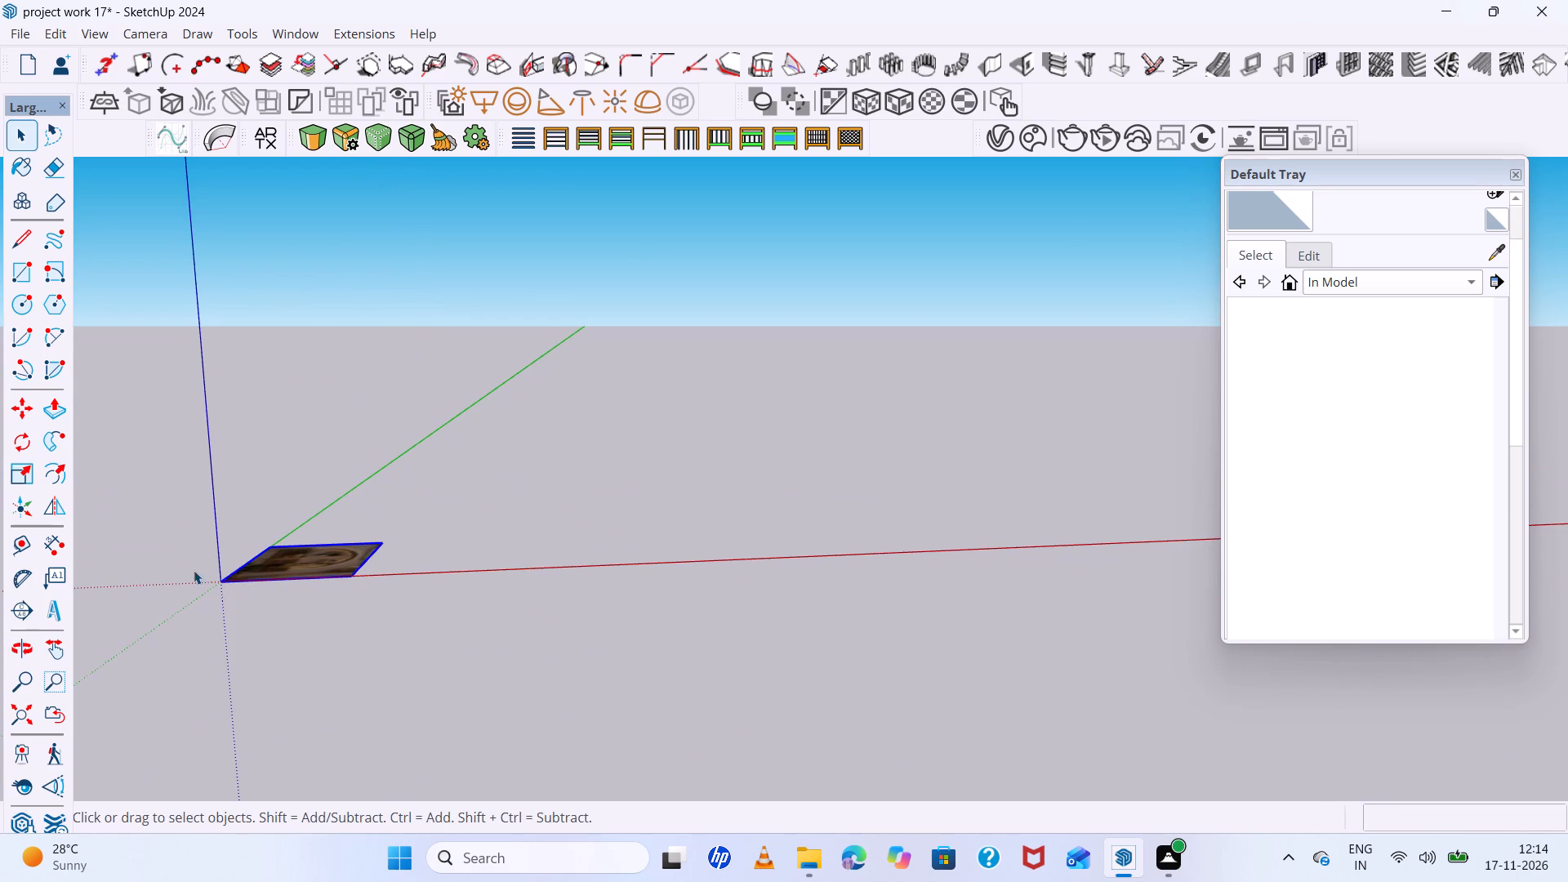
scroll(381, 550, down, 6)
middle_drag(381, 555, 384, 629)
scroll(318, 588, up, 7)
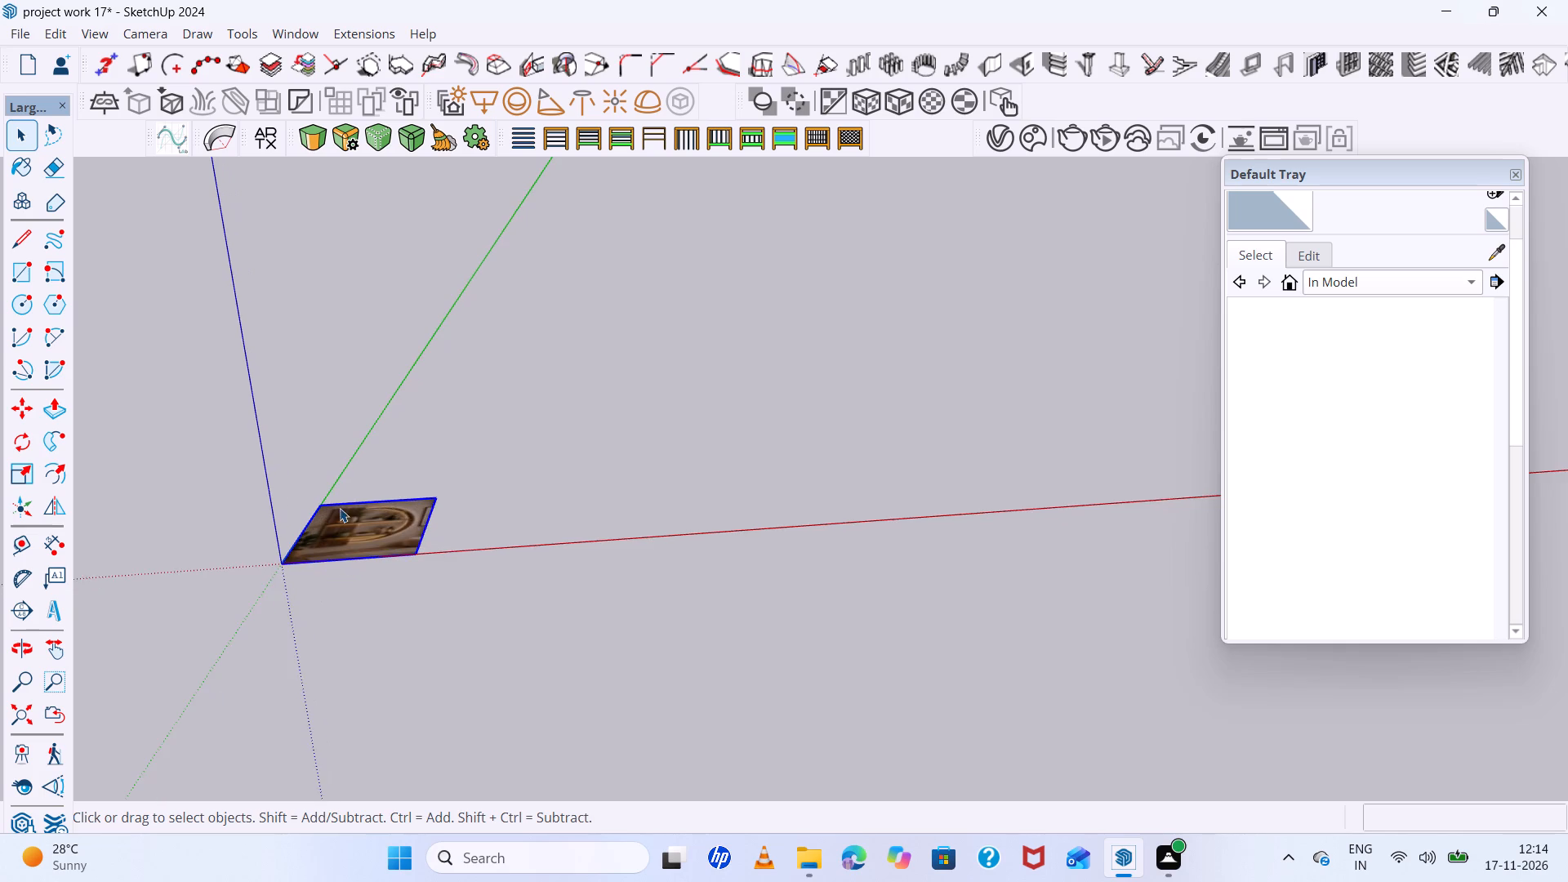
Rotate the reference image 90 degrees about the red axis from its lower corner on that axis, standing it upright.
scroll(316, 481, up, 1)
scroll(306, 475, down, 6)
middle_drag(307, 503, 309, 634)
scroll(258, 517, up, 7)
scroll(347, 519, up, 7)
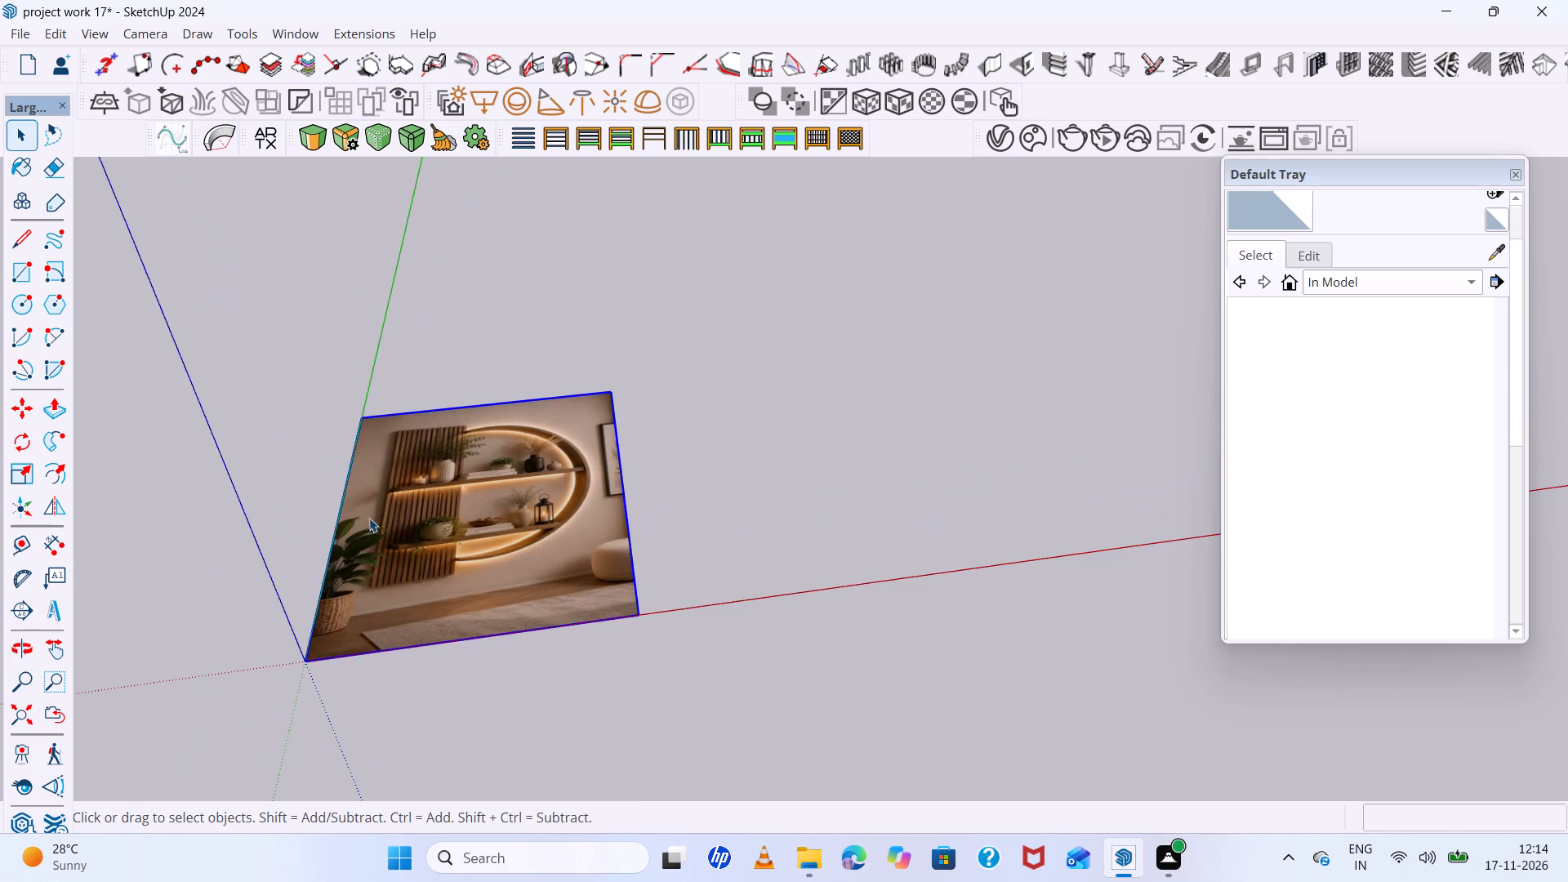
scroll(476, 573, up, 1)
middle_drag(476, 573, 456, 497)
key(1)
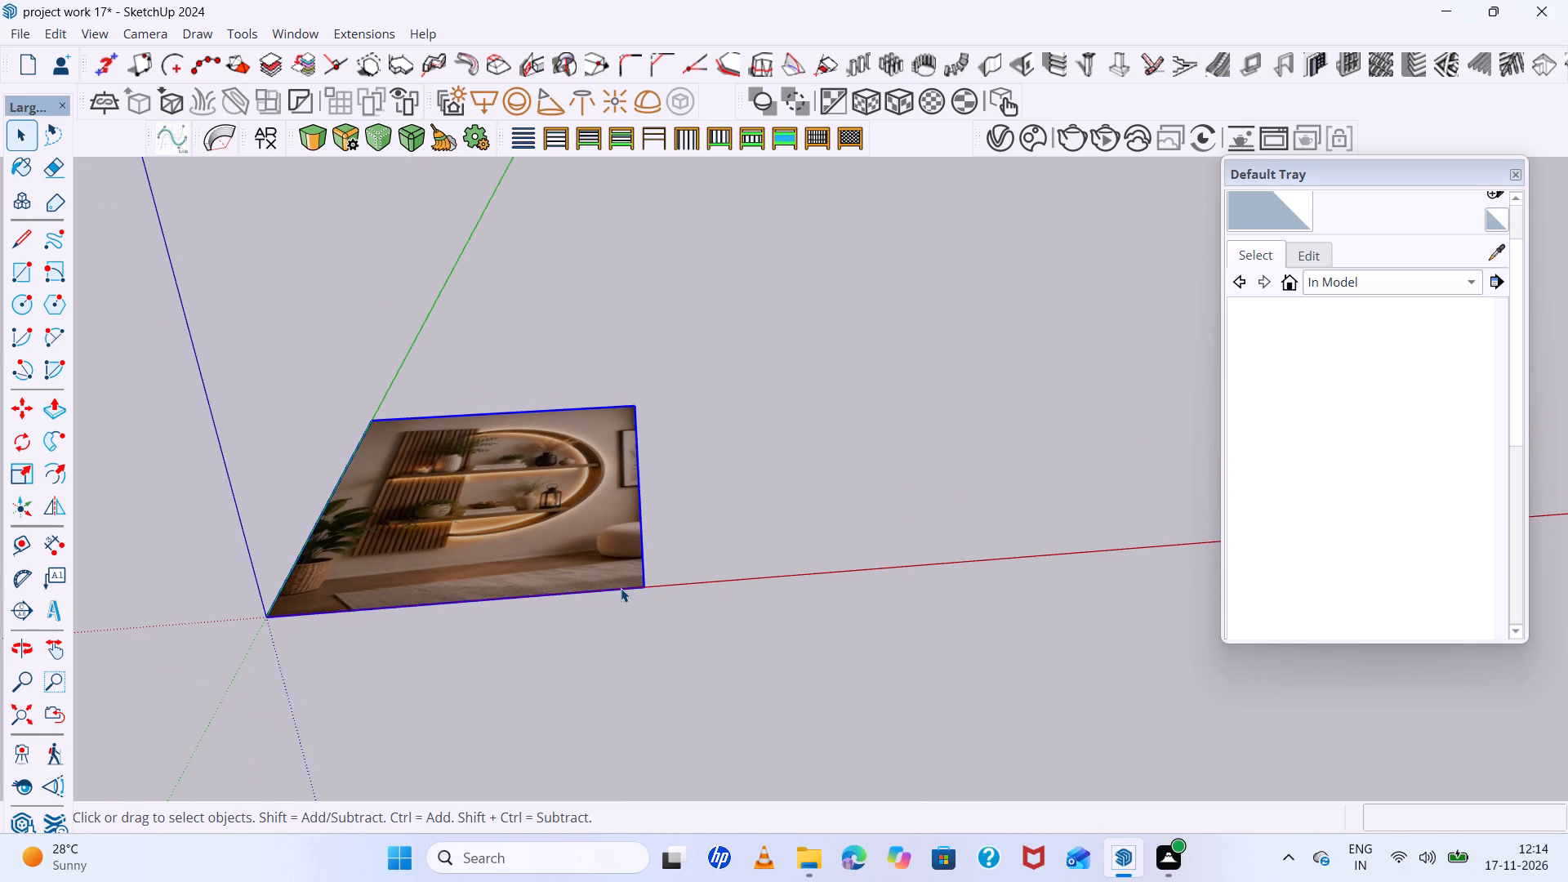
key(q)
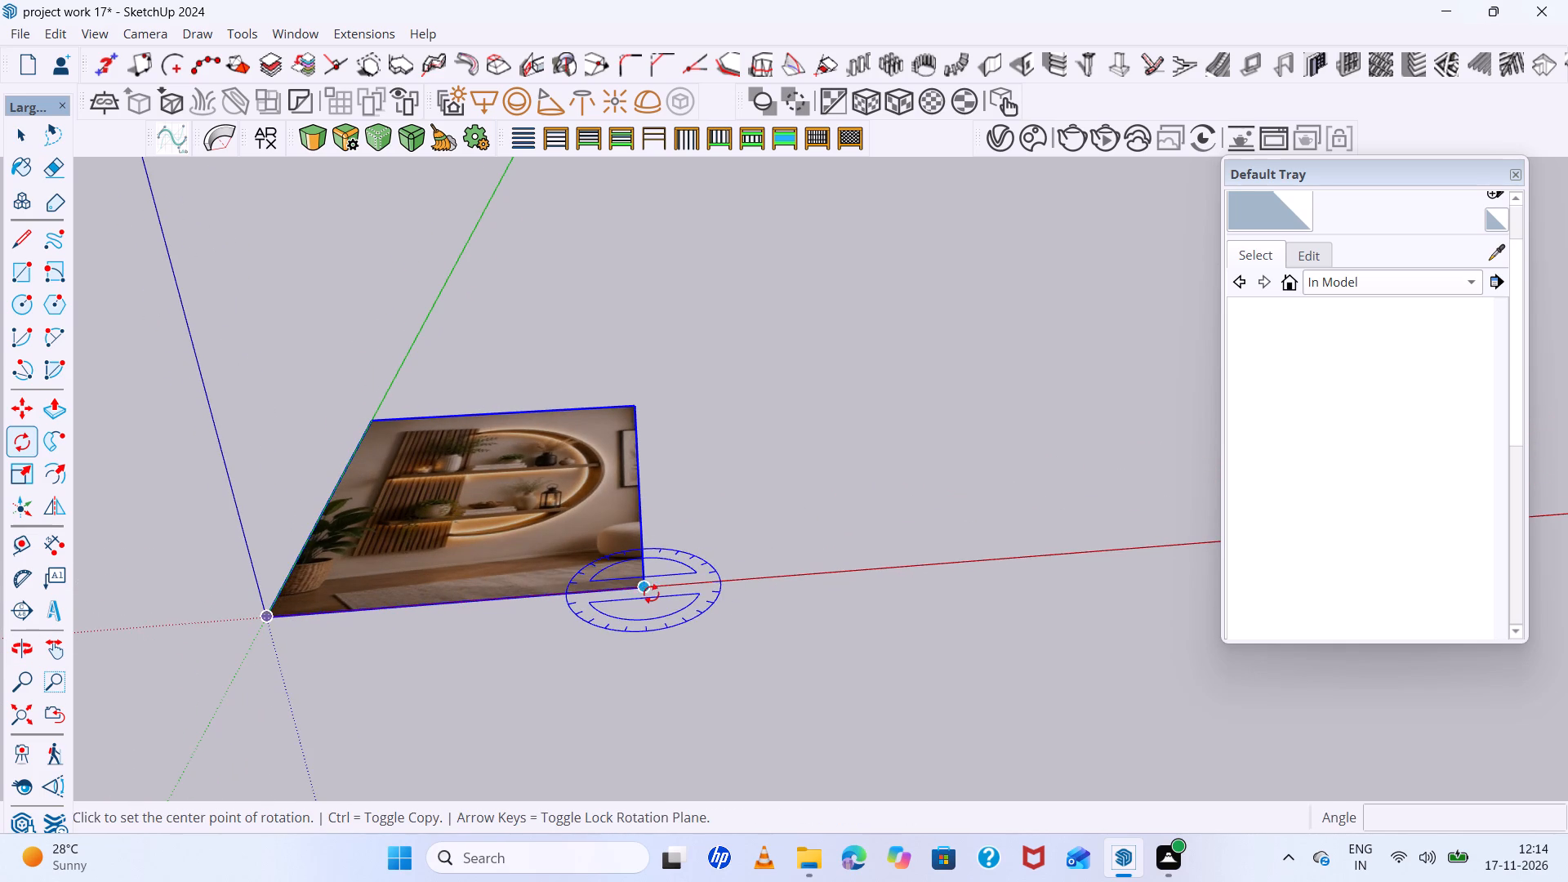
key(Right)
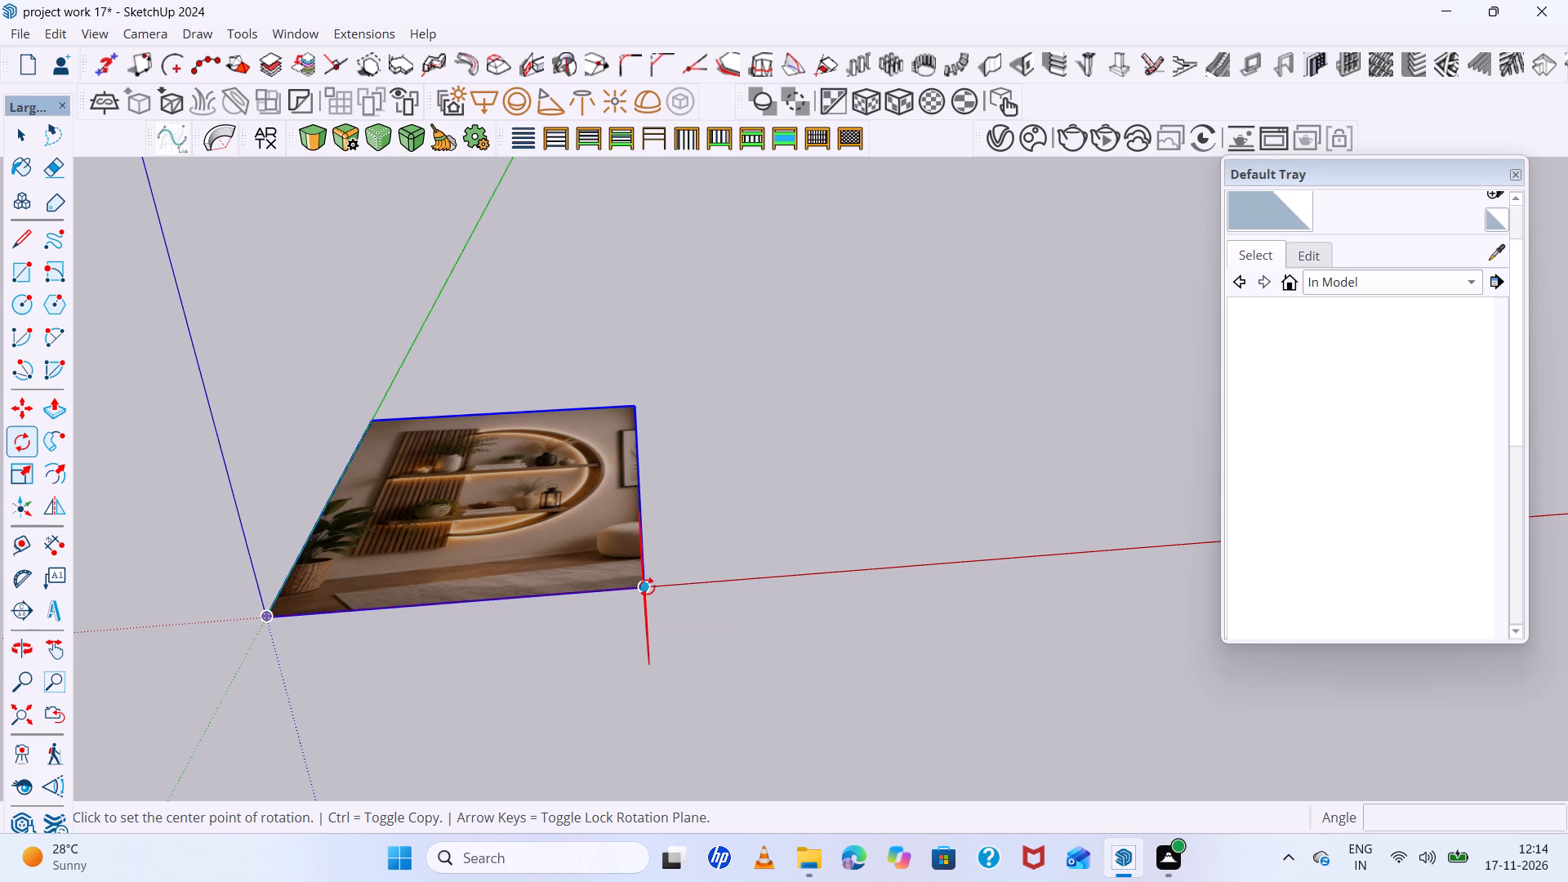
click(647, 586)
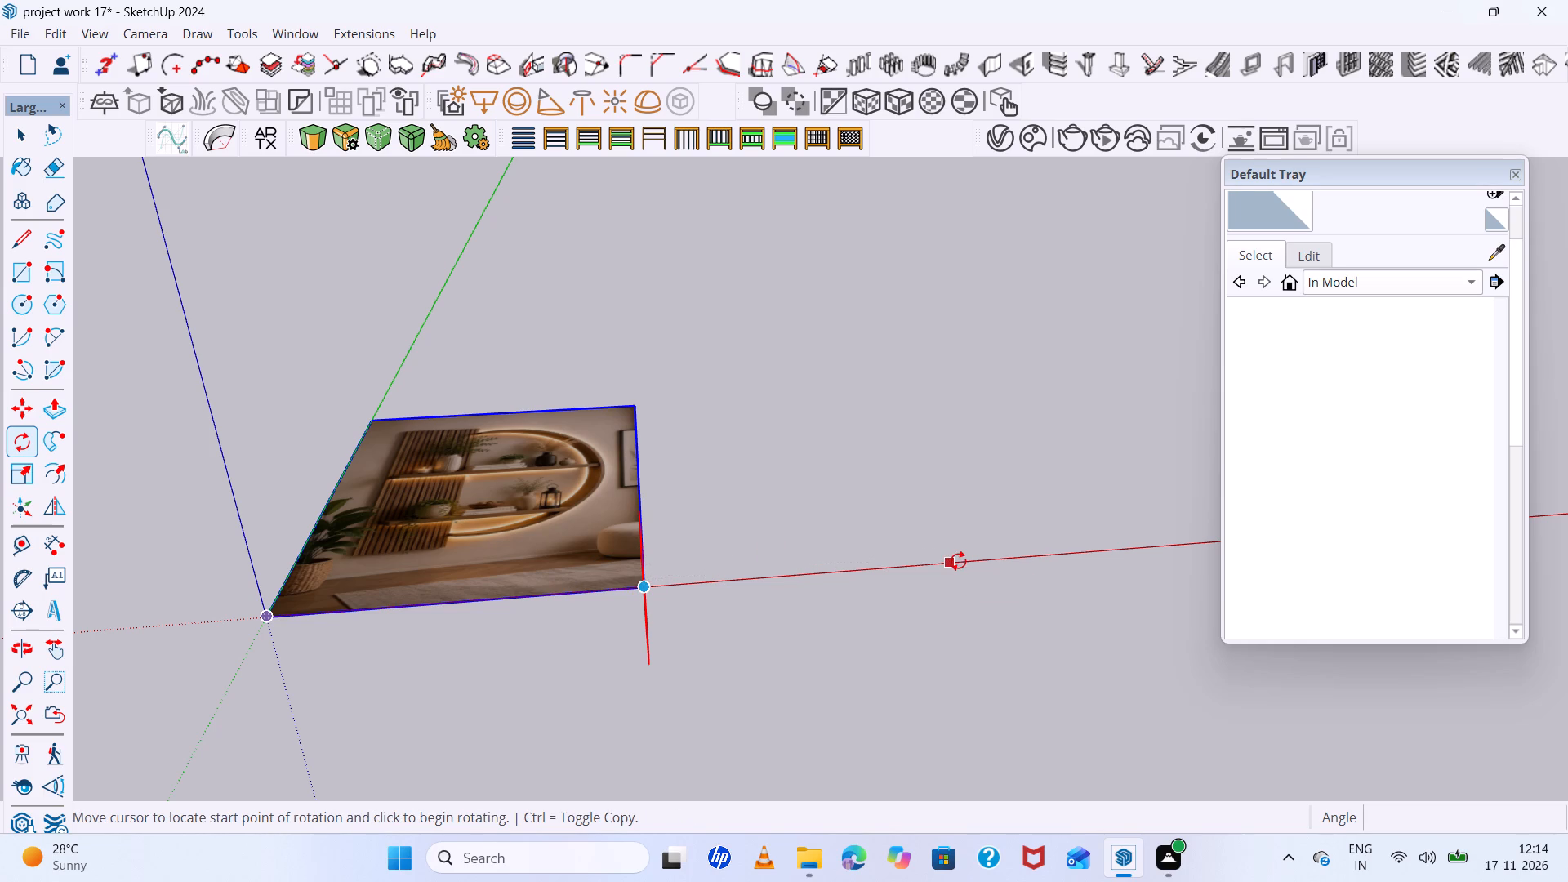
click(958, 561)
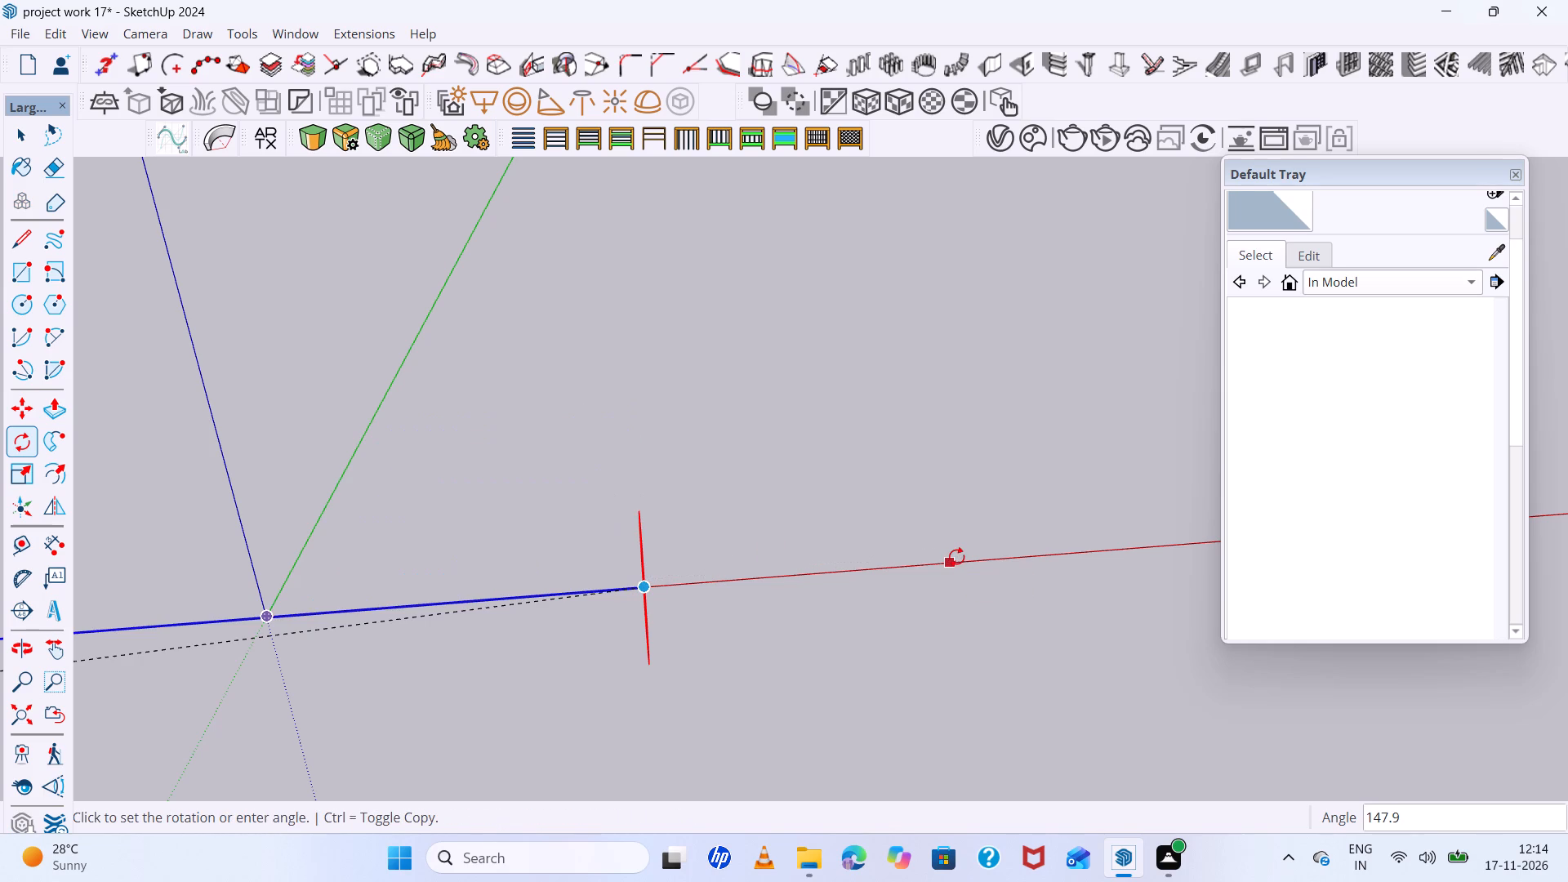
text(90)
key(Return)
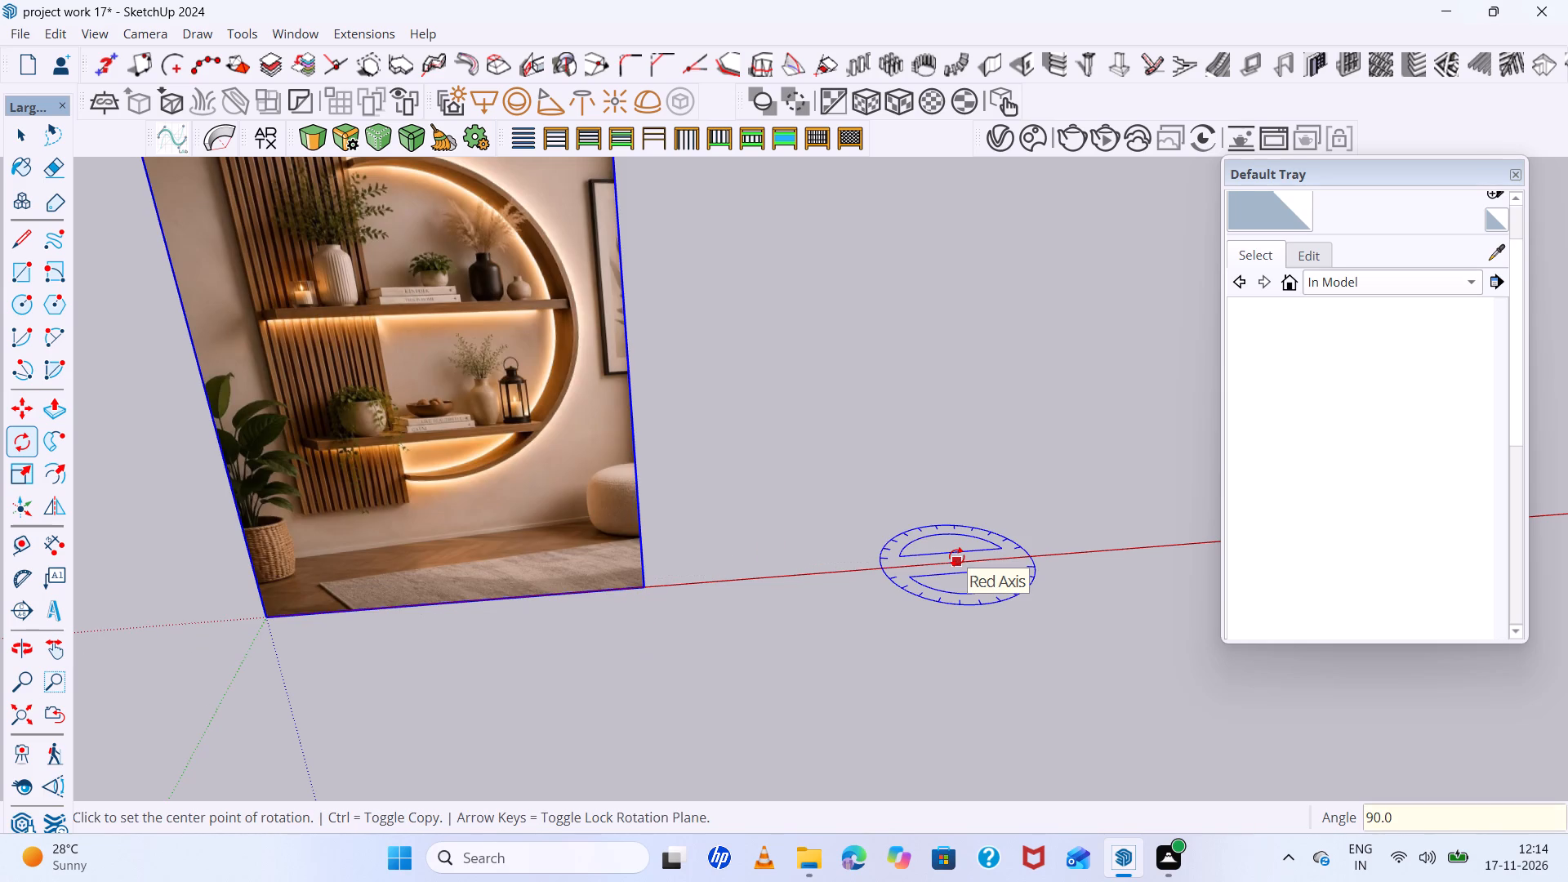
scroll(595, 500, down, 5)
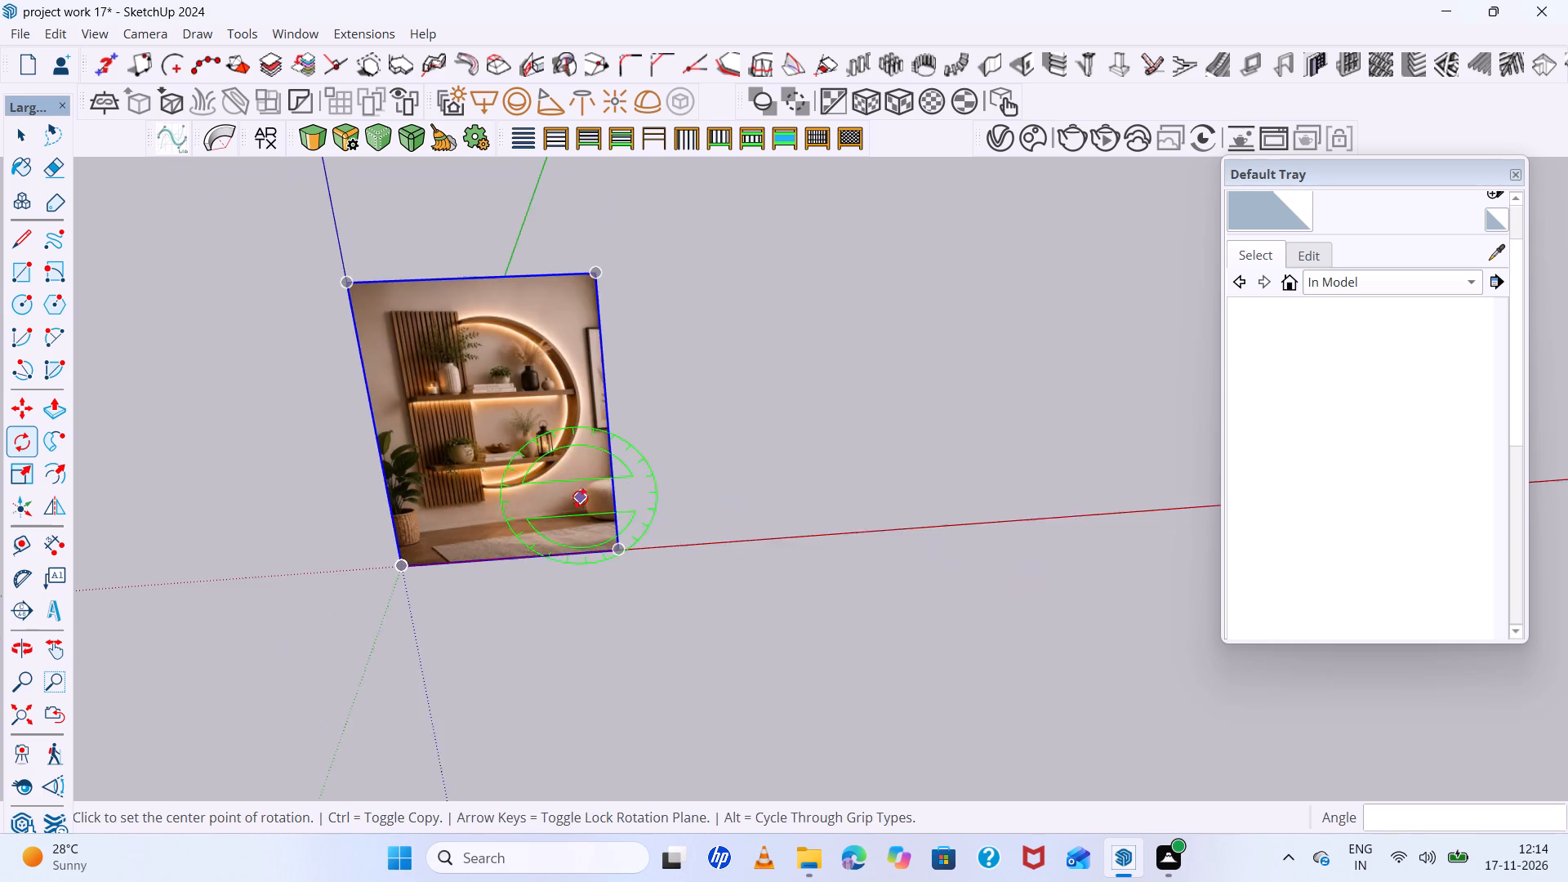
scroll(580, 498, down, 2)
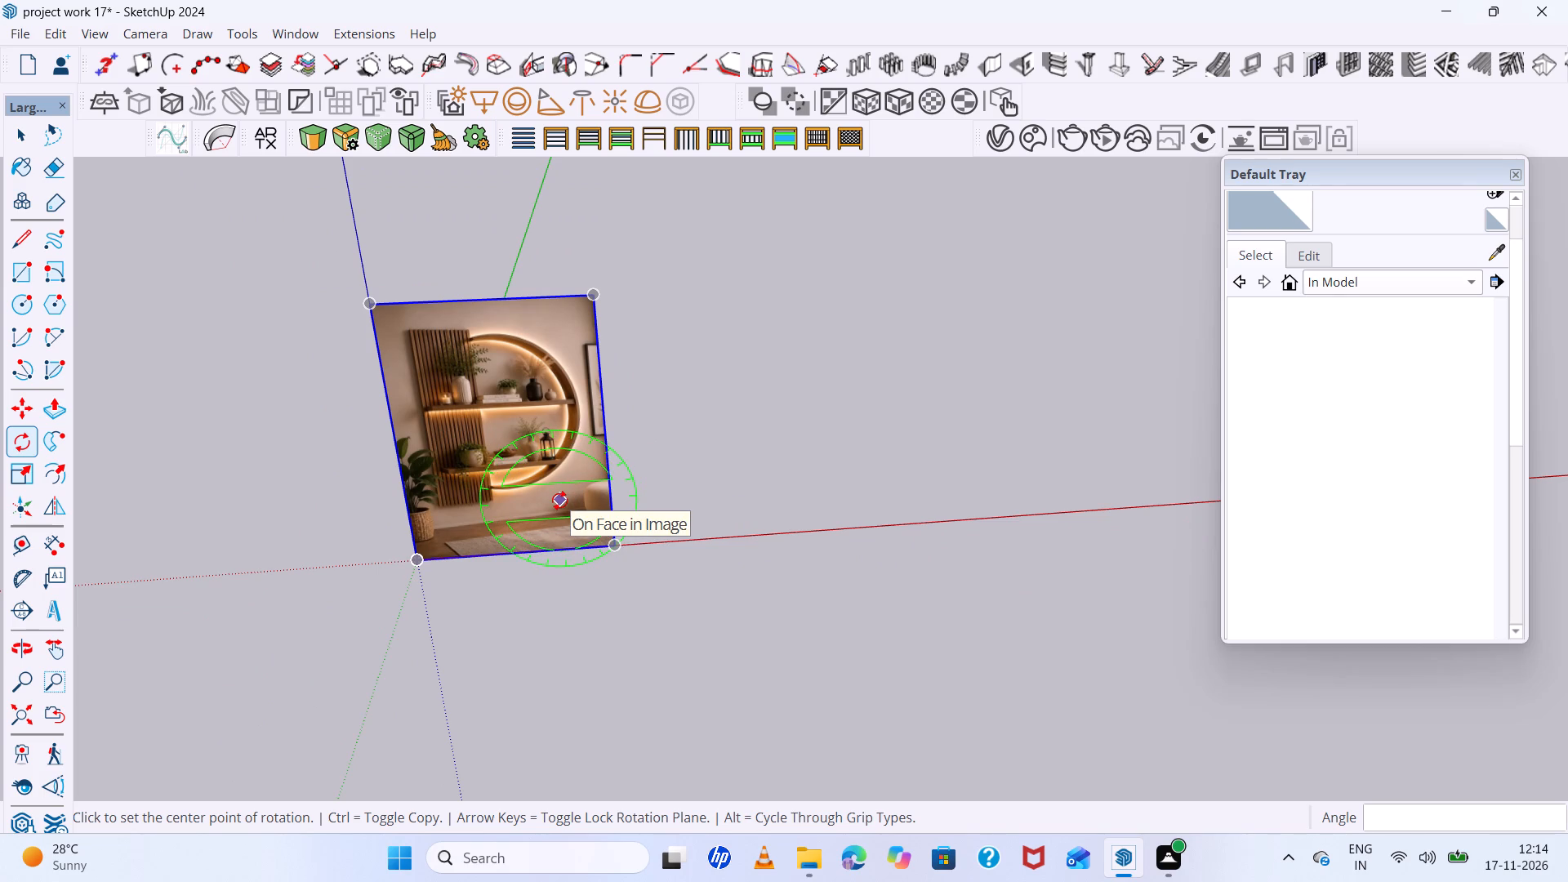
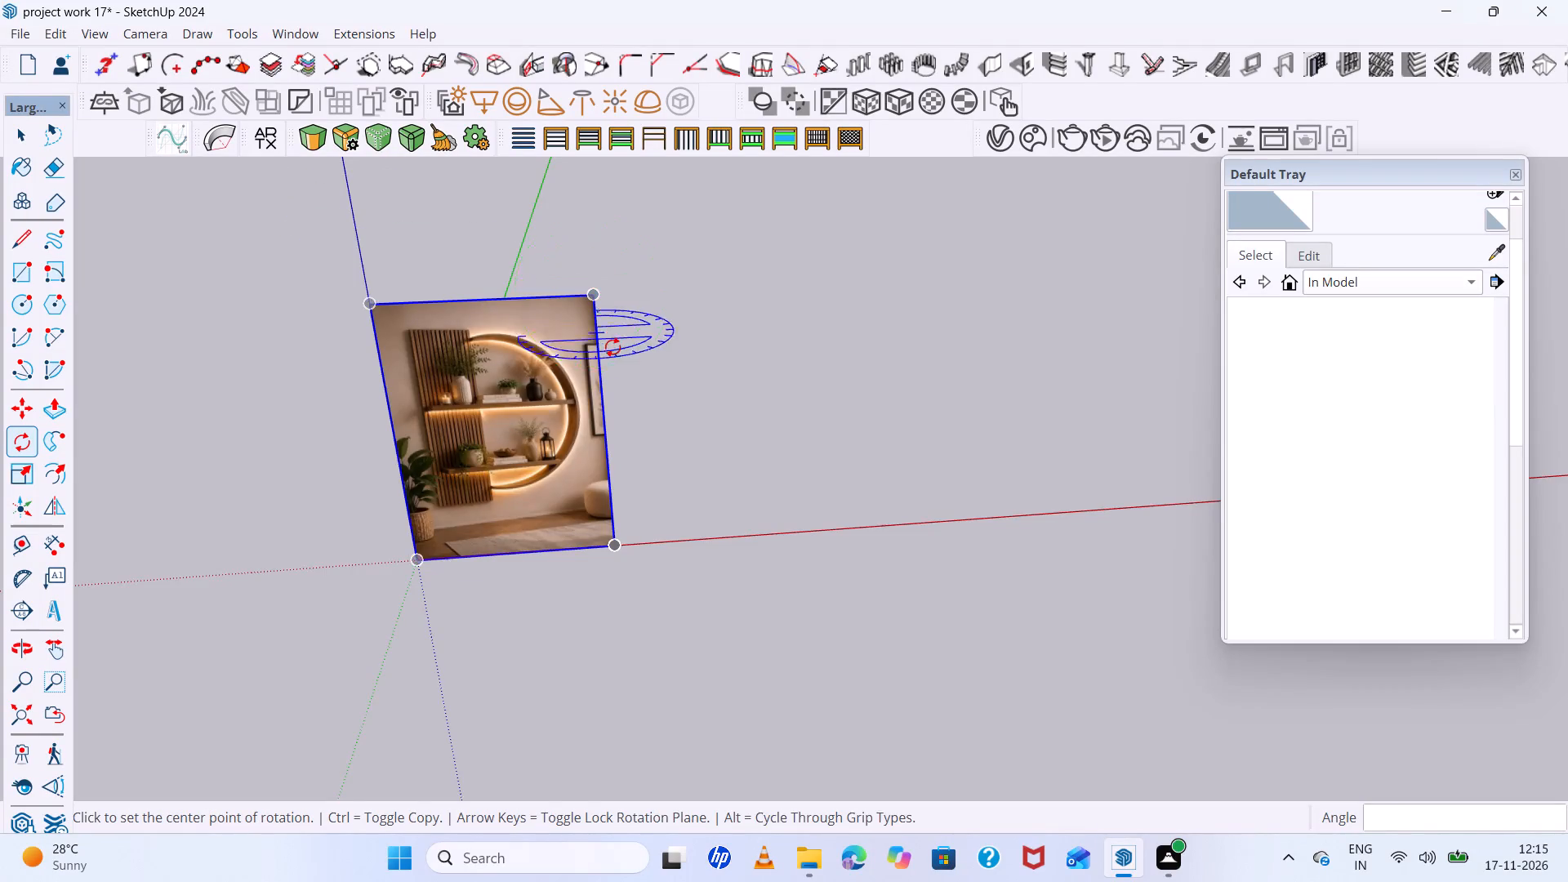
Draw a long, narrow rectangle on the ground along the red axis, starting just beyond the reference image's lower corner.
scroll(614, 350, down, 5)
scroll(667, 486, up, 6)
scroll(612, 444, up, 5)
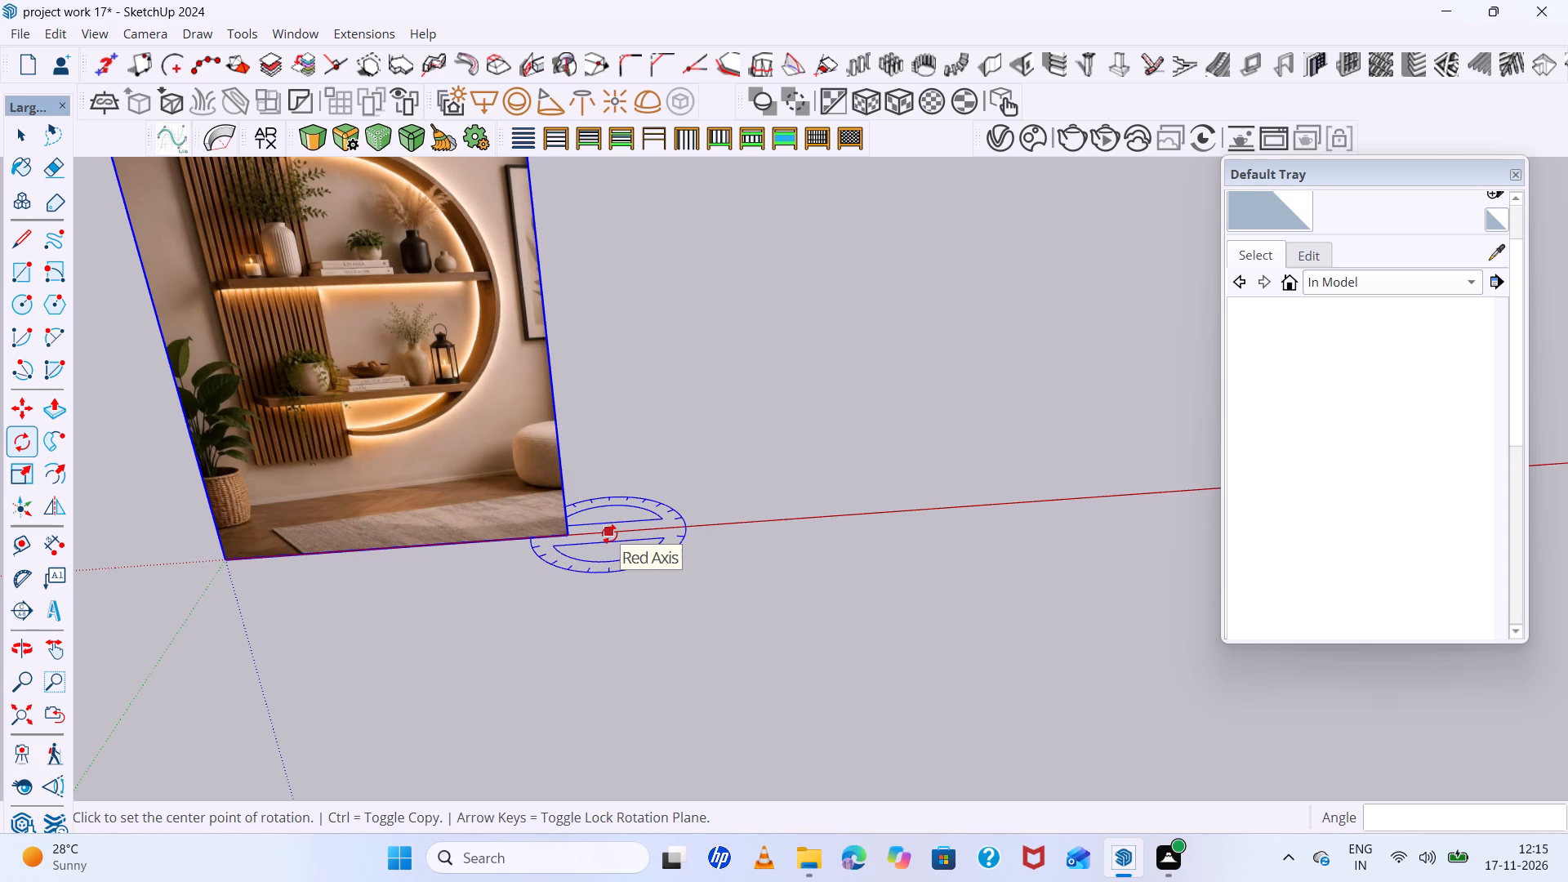
key(Escape)
scroll(536, 546, up, 6)
key(space)
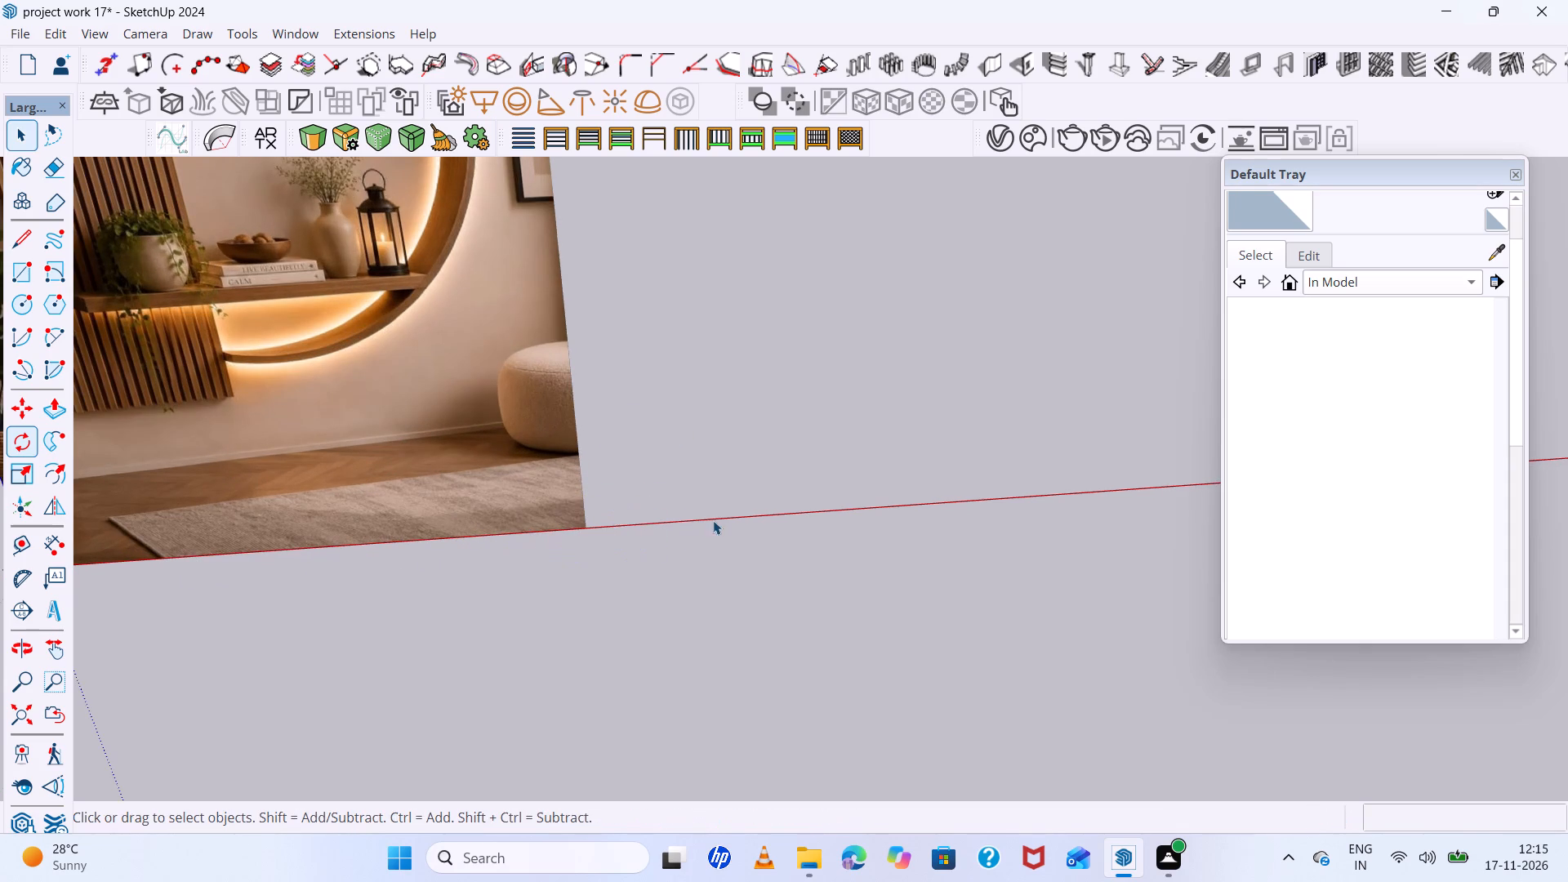
key(r)
scroll(616, 552, down, 14)
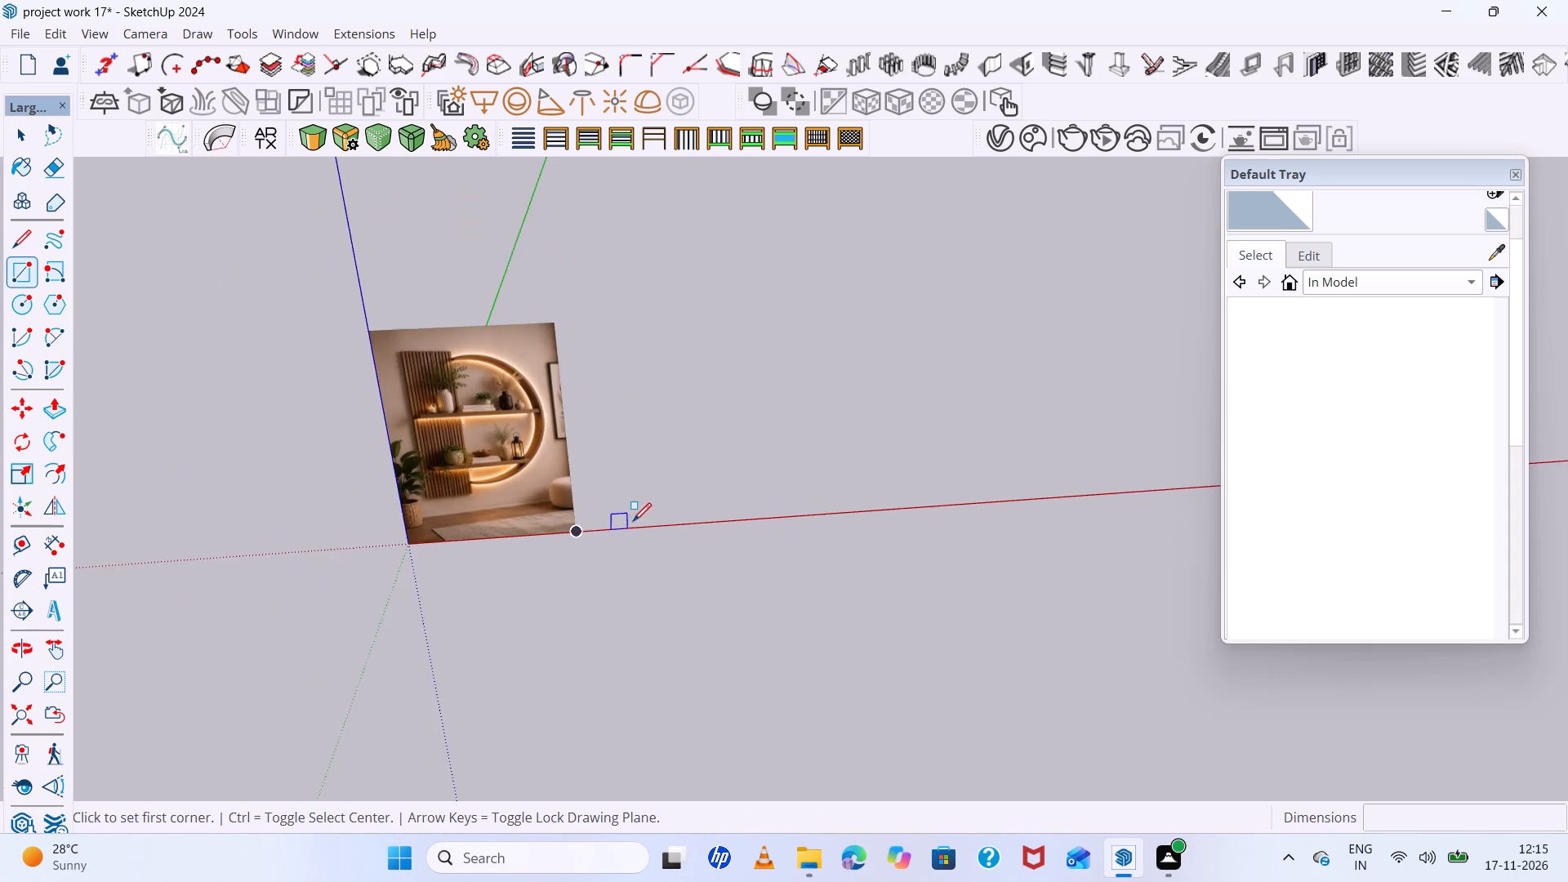
scroll(636, 514, up, 11)
click(554, 545)
scroll(670, 519, down, 3)
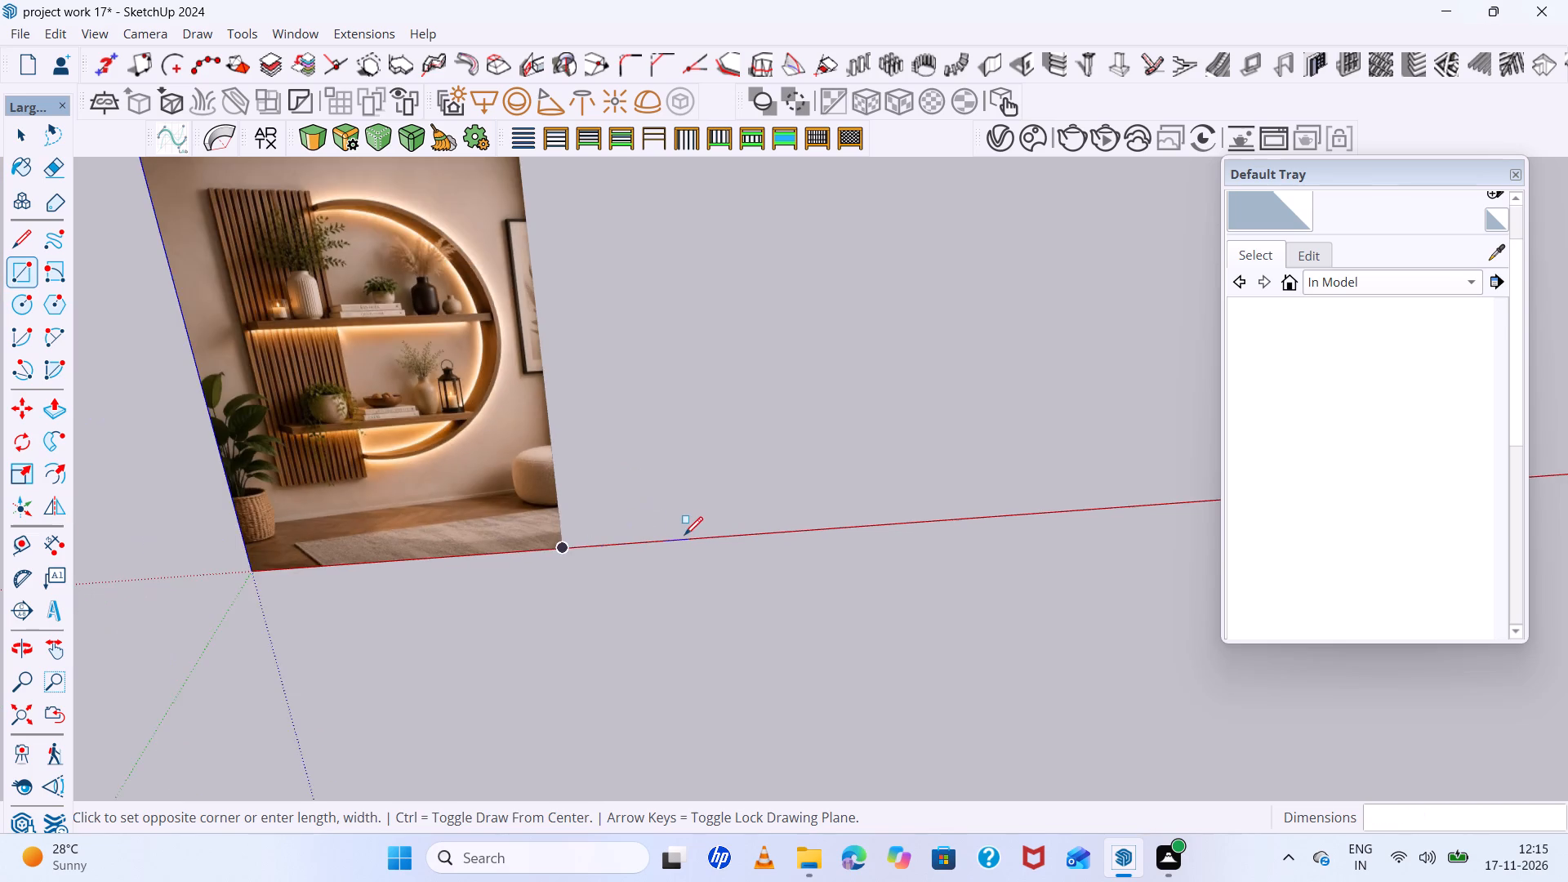
scroll(684, 535, down, 4)
scroll(1040, 491, up, 4)
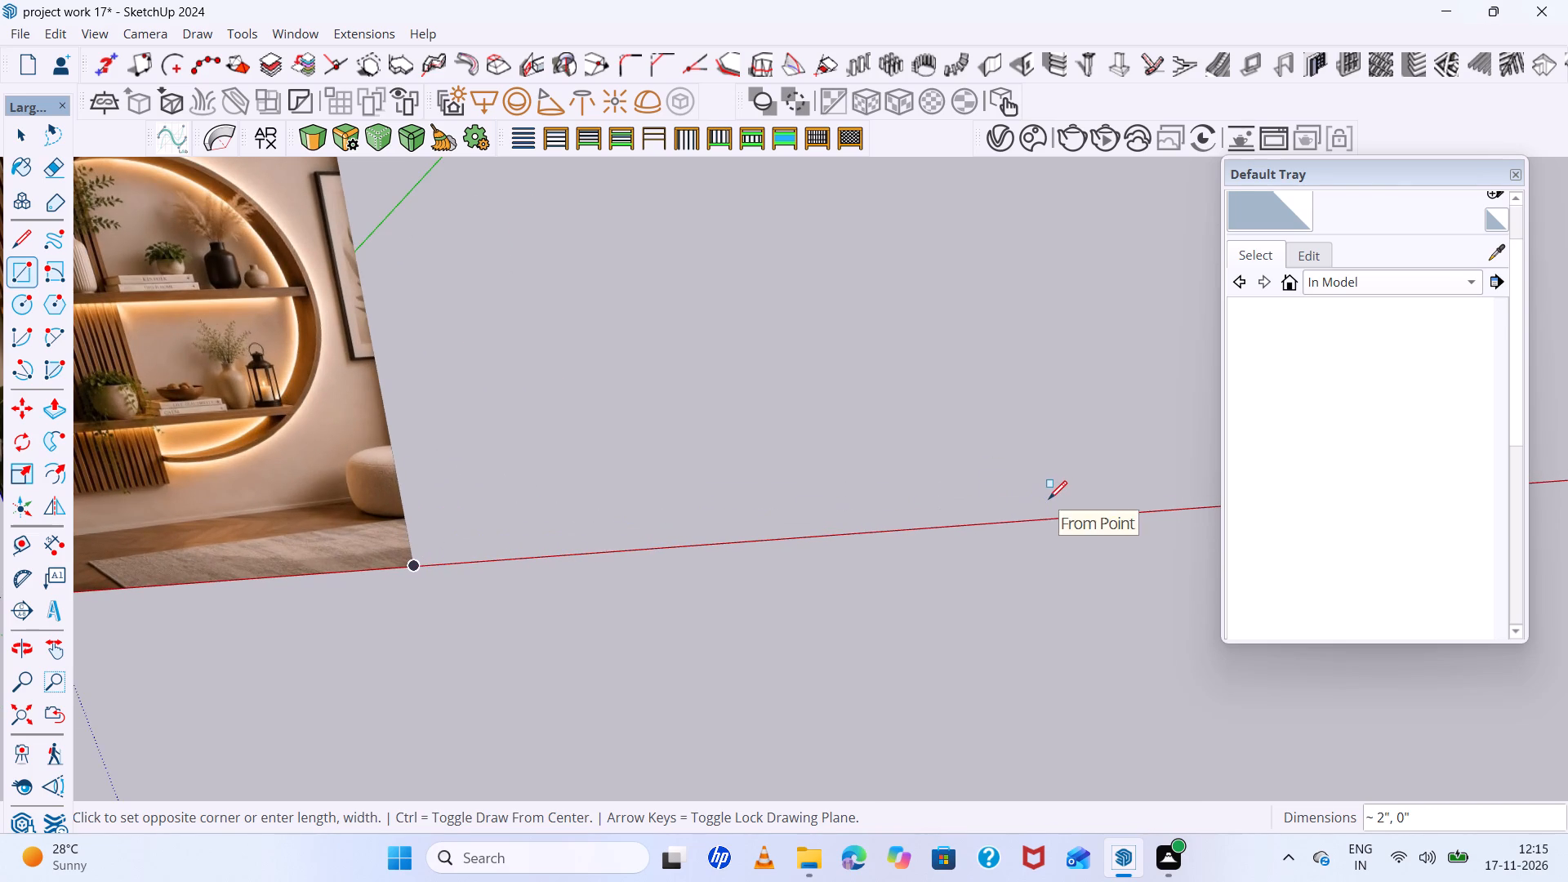
click(1048, 492)
Extrude the rectangle upward about 1 7/16" to match the height of the reference image's top corner.
scroll(810, 489, down, 5)
middle_drag(795, 509, 722, 412)
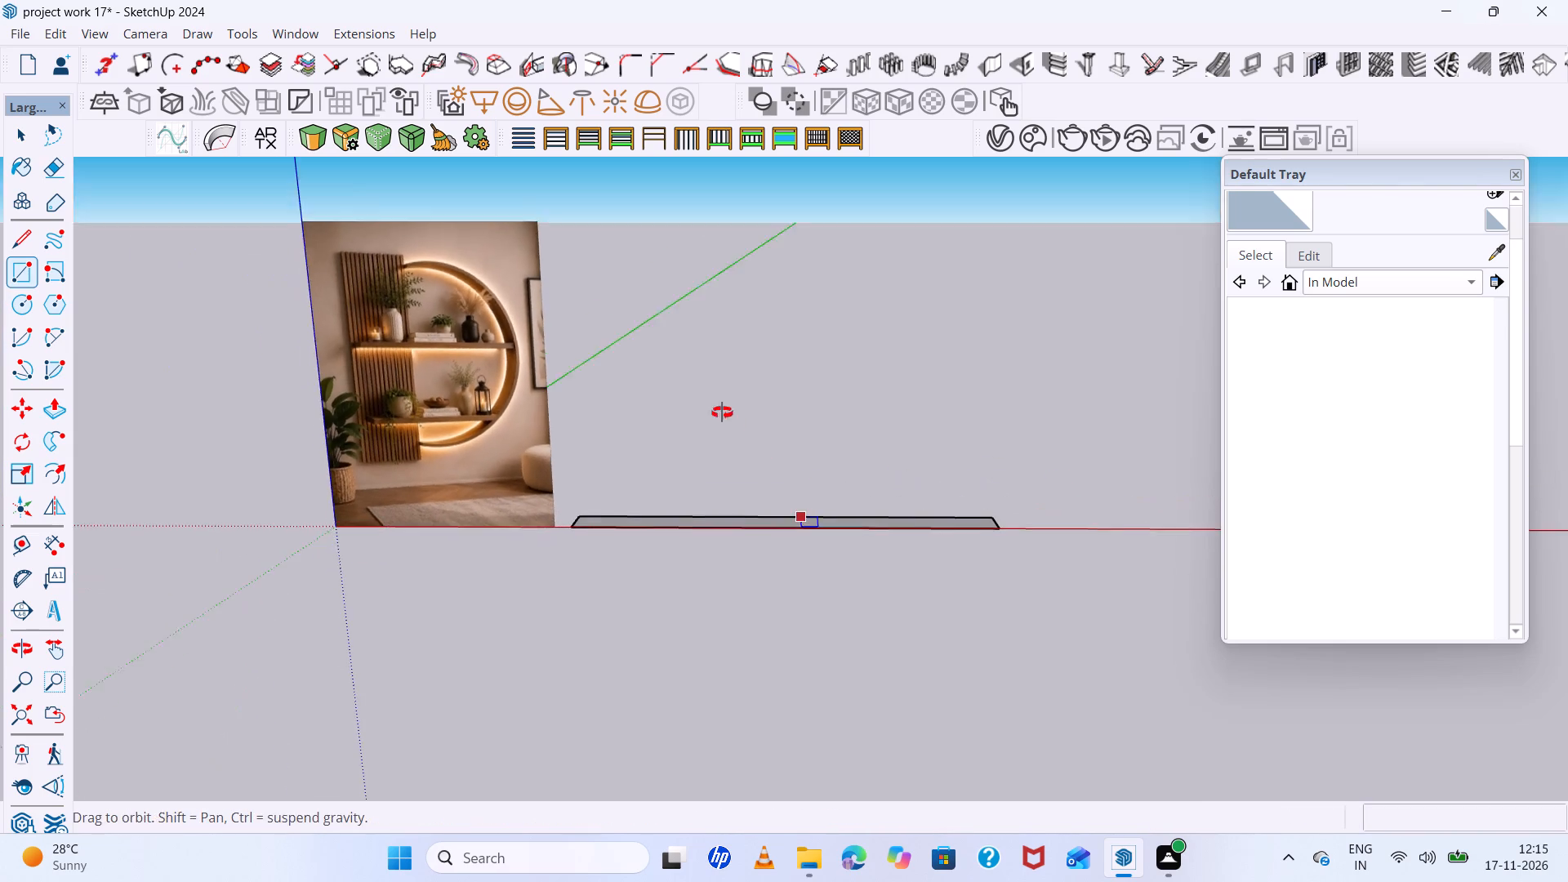
middle_drag(722, 412, 719, 406)
scroll(742, 548, up, 6)
key(space)
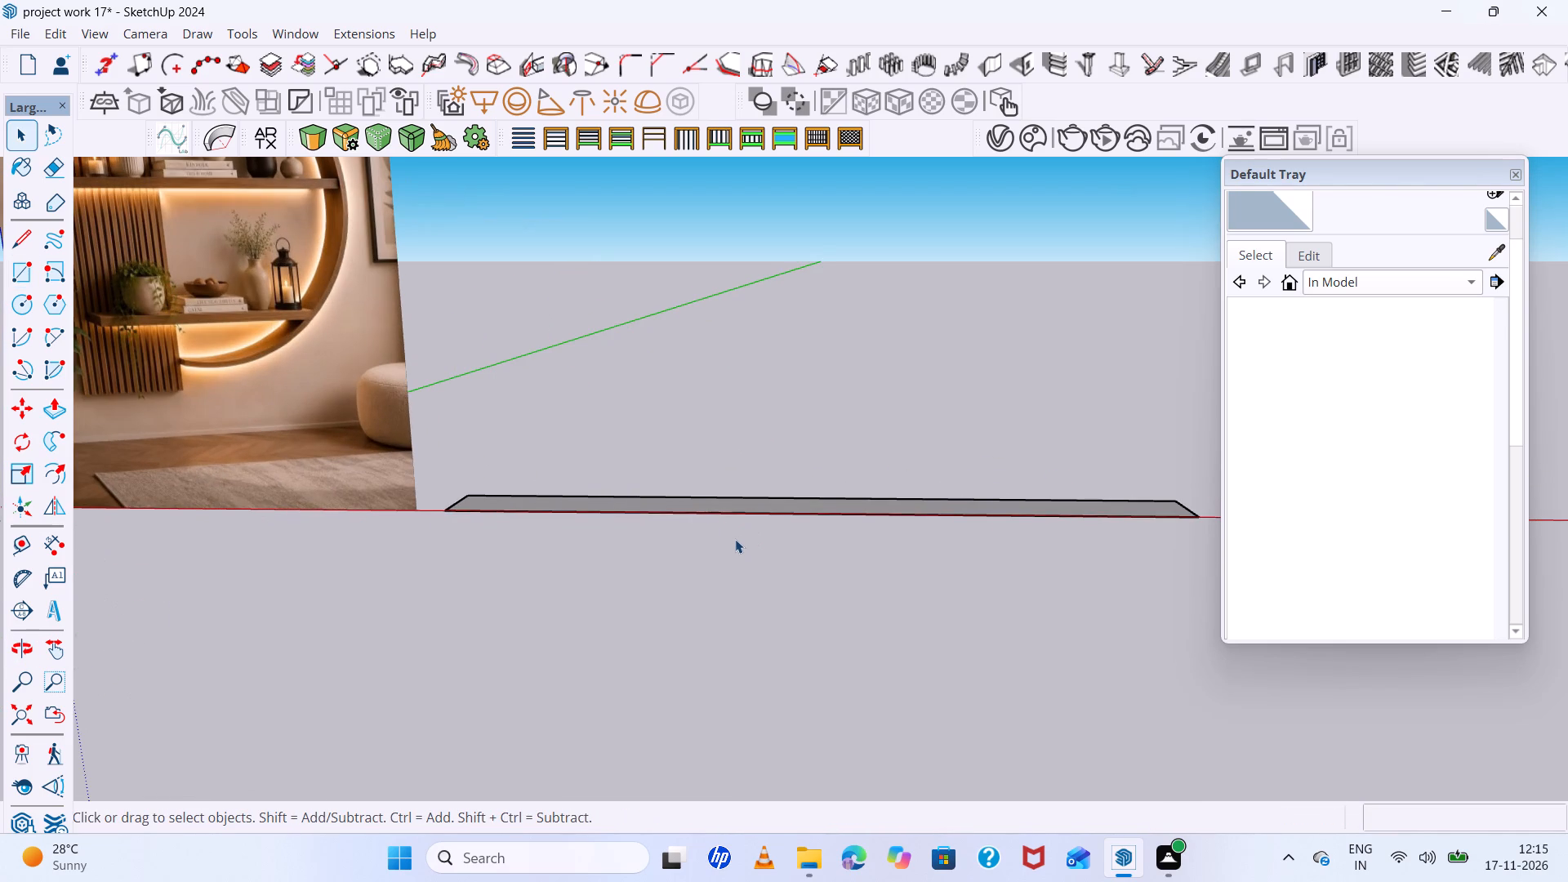
scroll(838, 521, up, 4)
scroll(766, 497, down, 3)
middle_drag(766, 500, 794, 635)
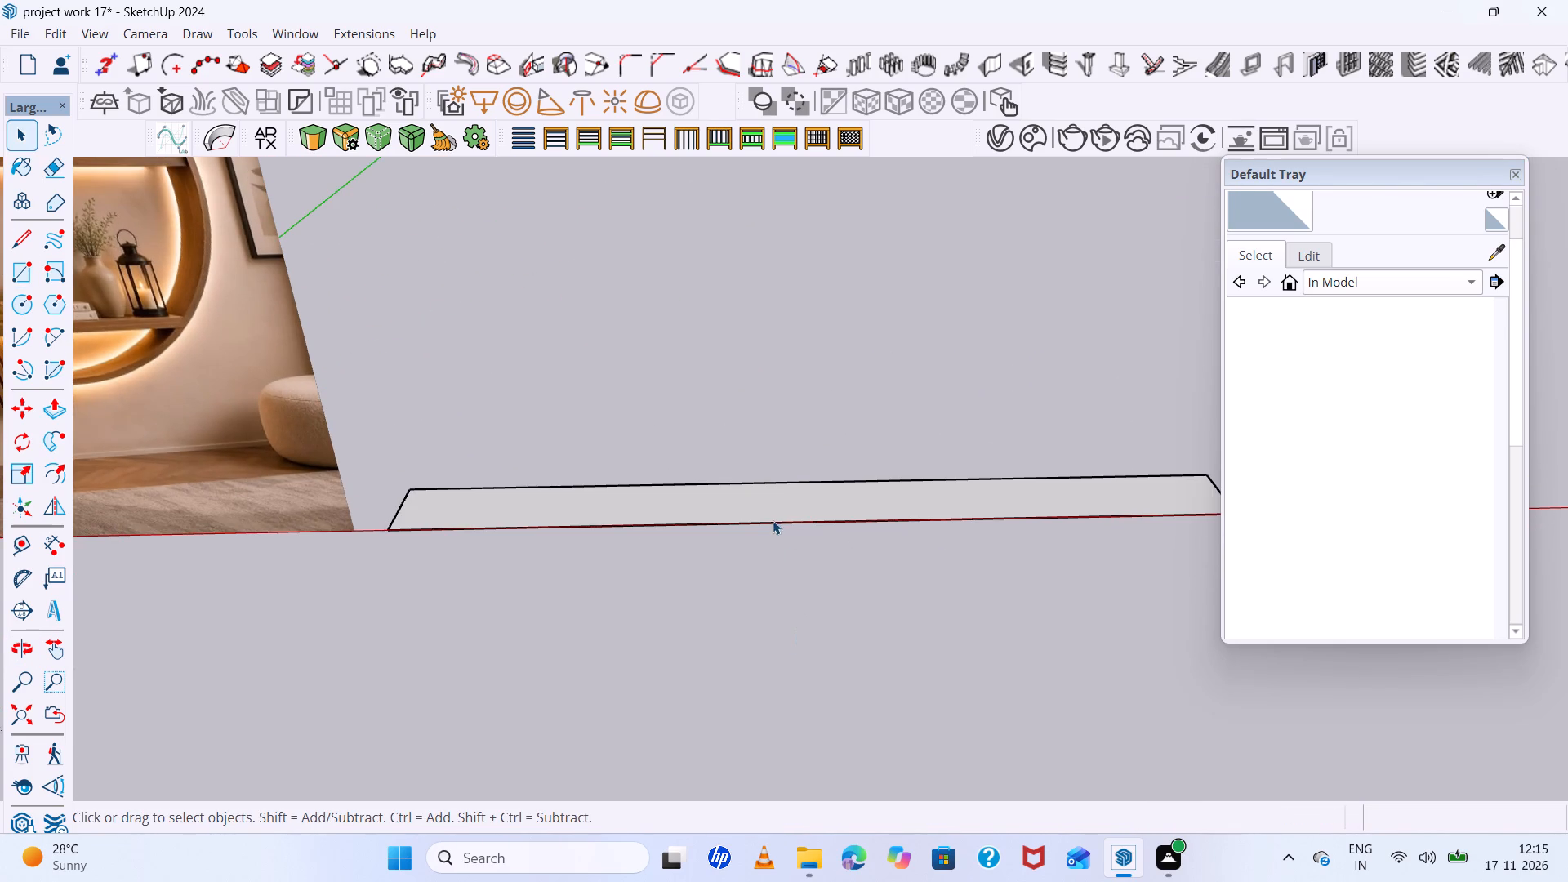
click(759, 502)
key(p)
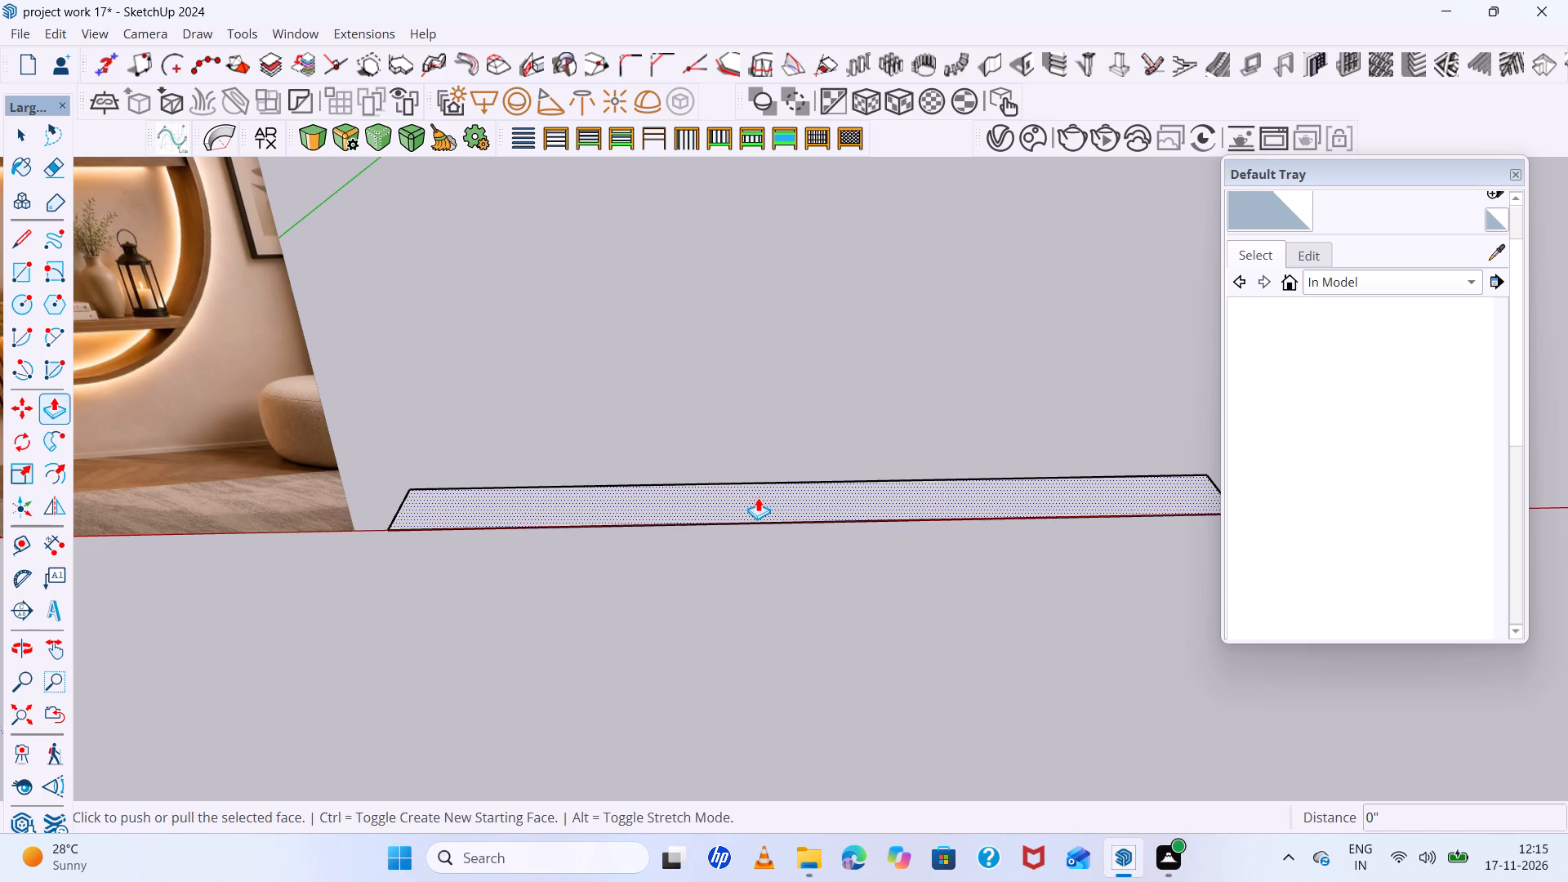
click(758, 497)
scroll(751, 450, down, 13)
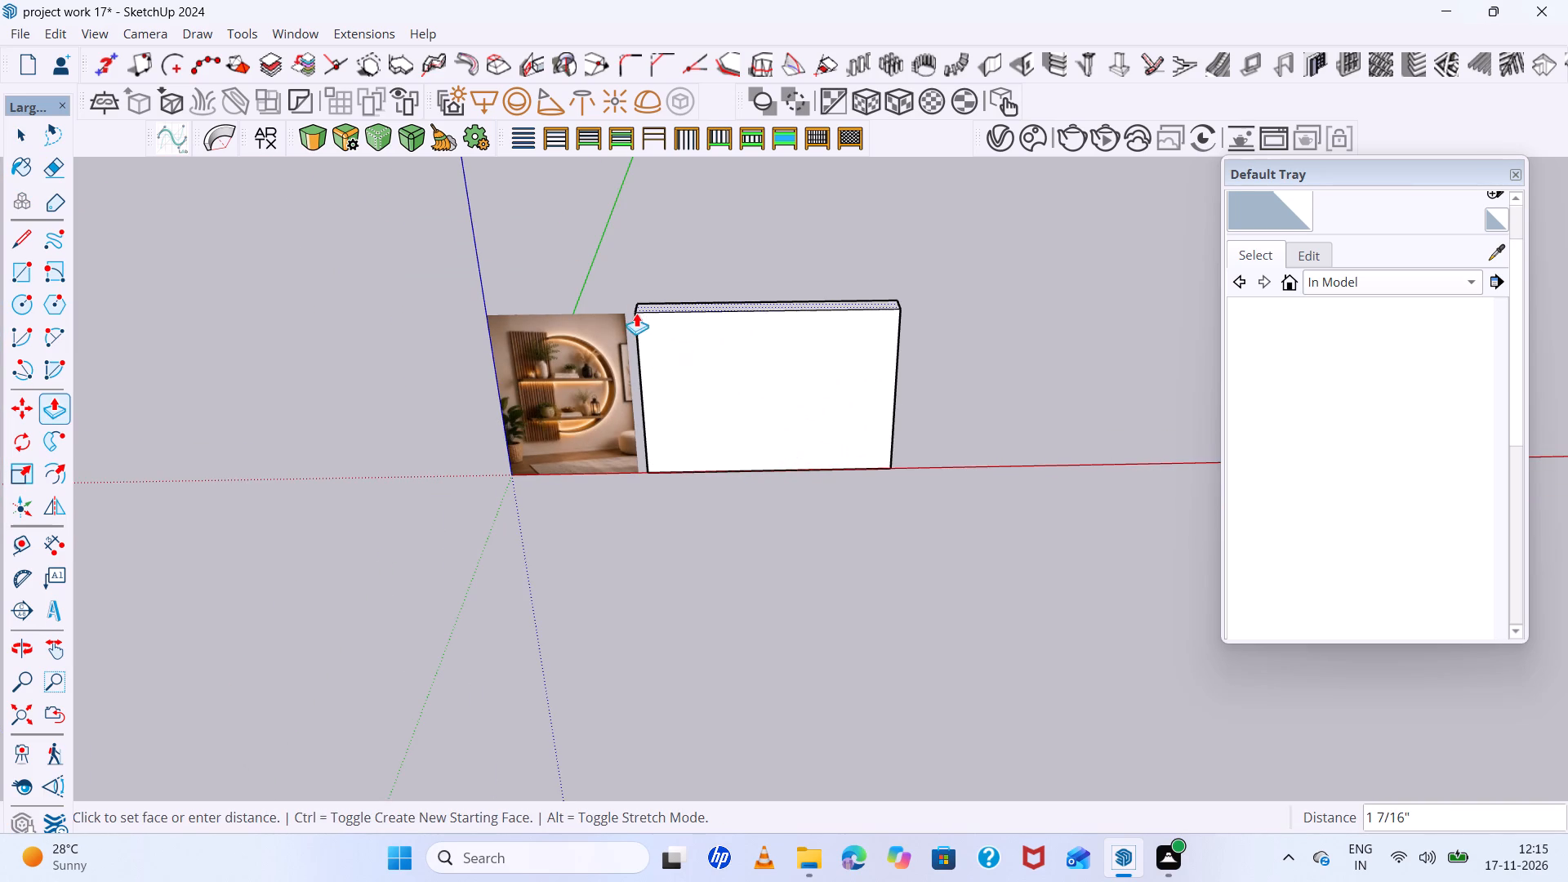
click(621, 315)
Narrow the block by pushing its far end face toward the reference image twice, about 7/16" each time.
scroll(670, 394, down, 5)
middle_drag(674, 386, 302, 231)
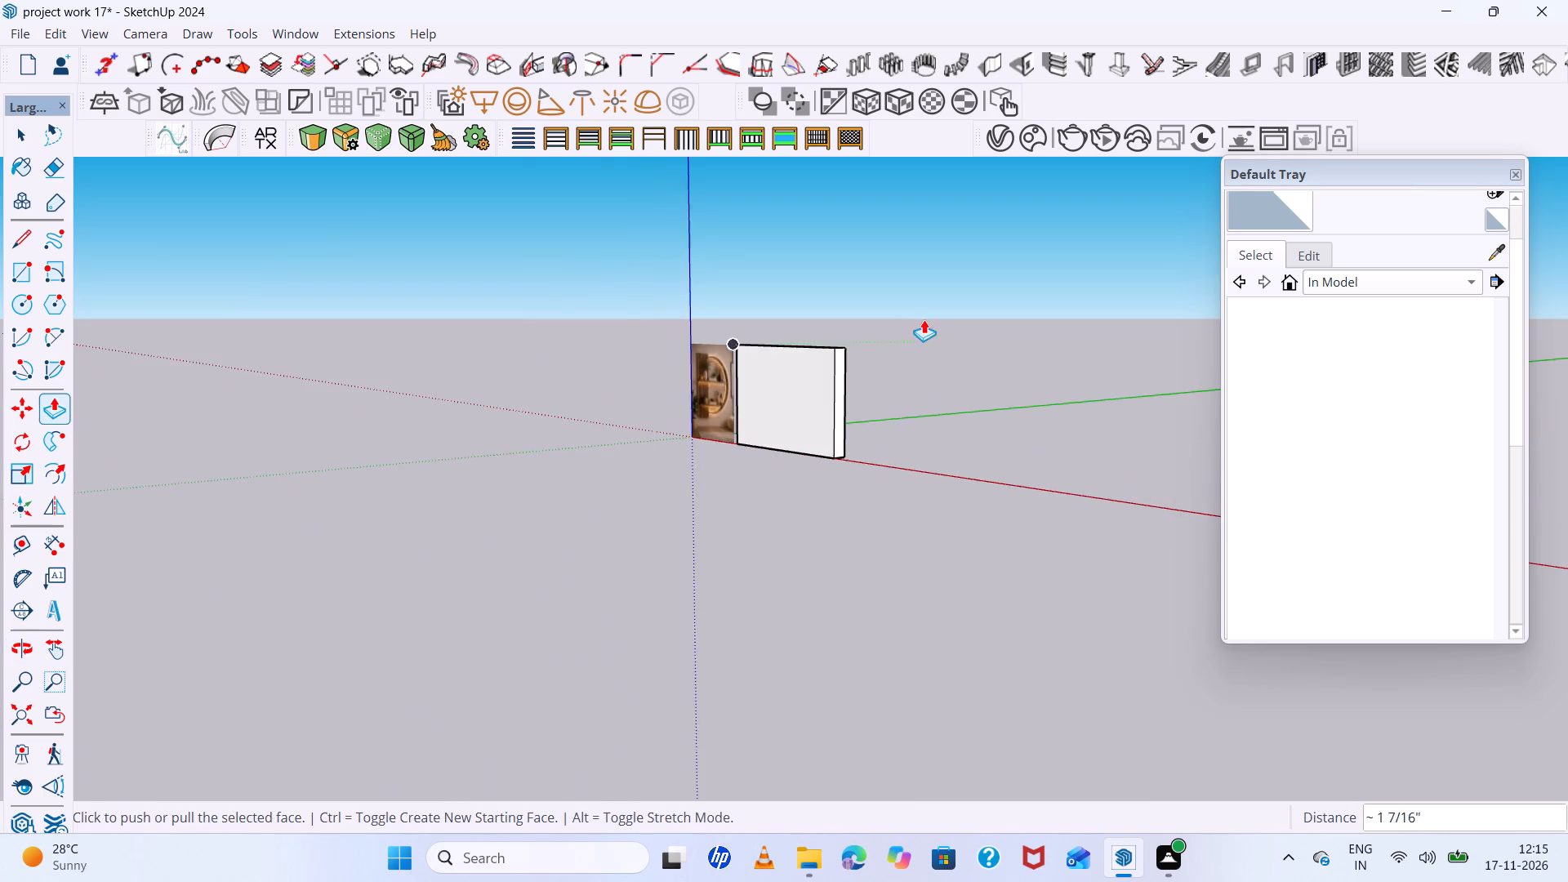
scroll(924, 318, up, 12)
key(space)
click(791, 442)
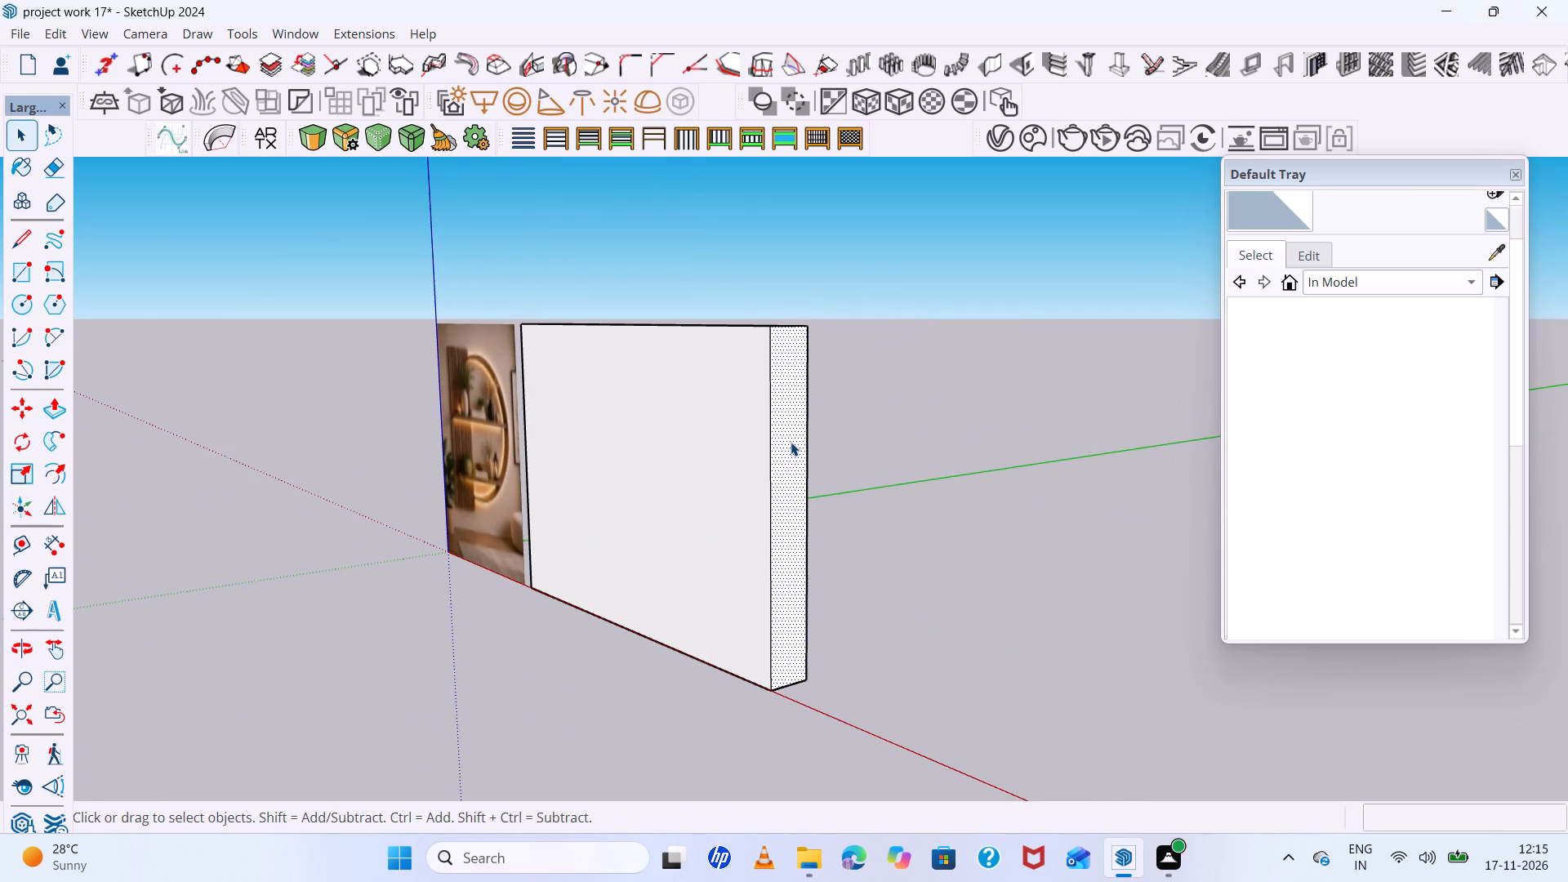
key(p)
click(791, 442)
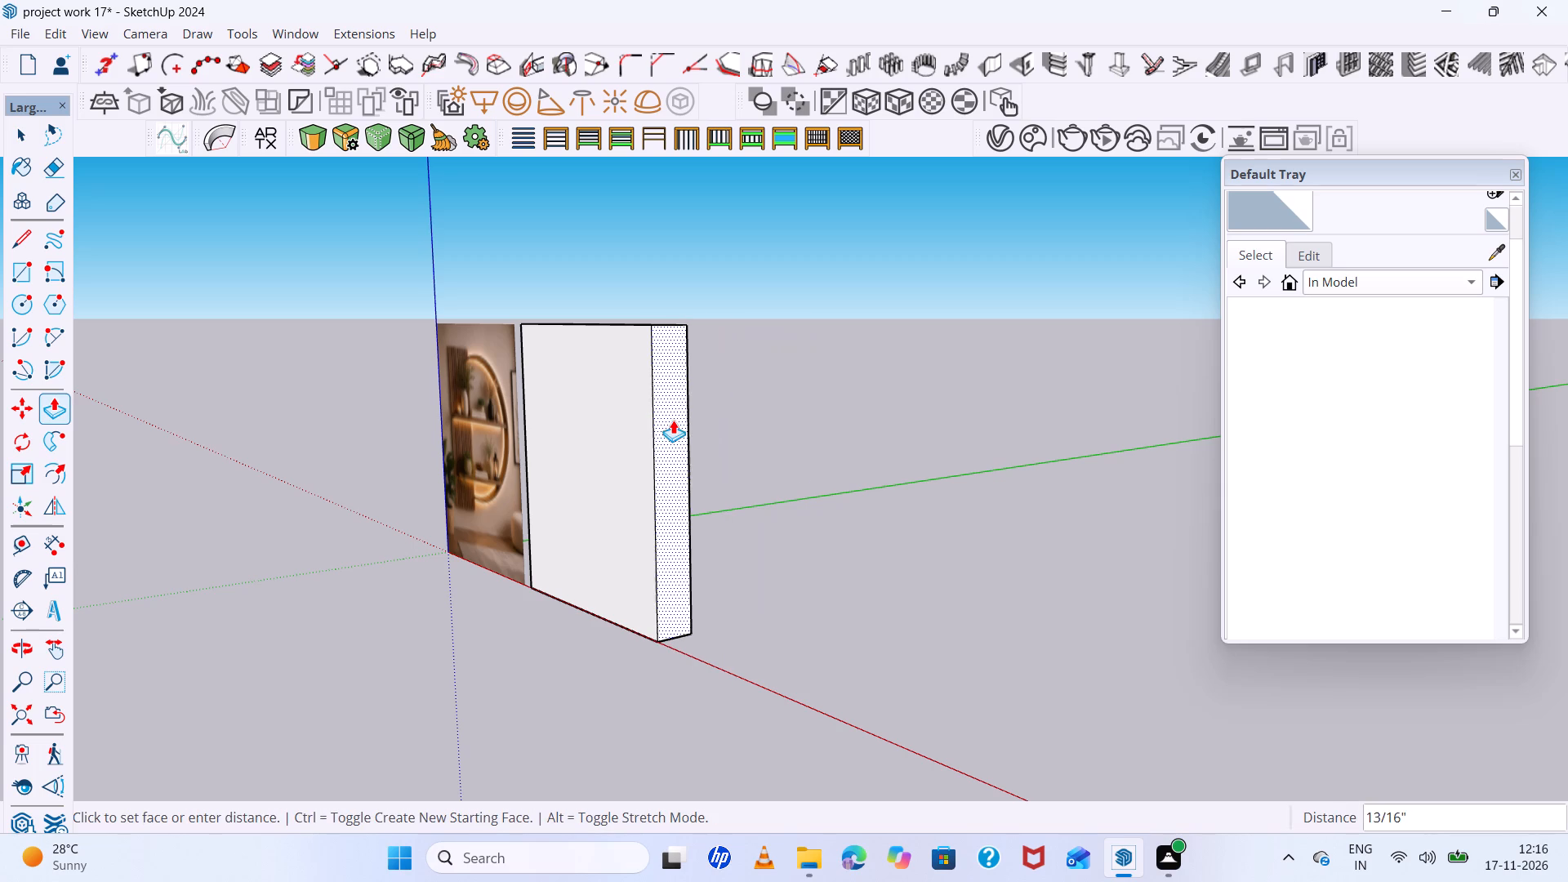
click(716, 447)
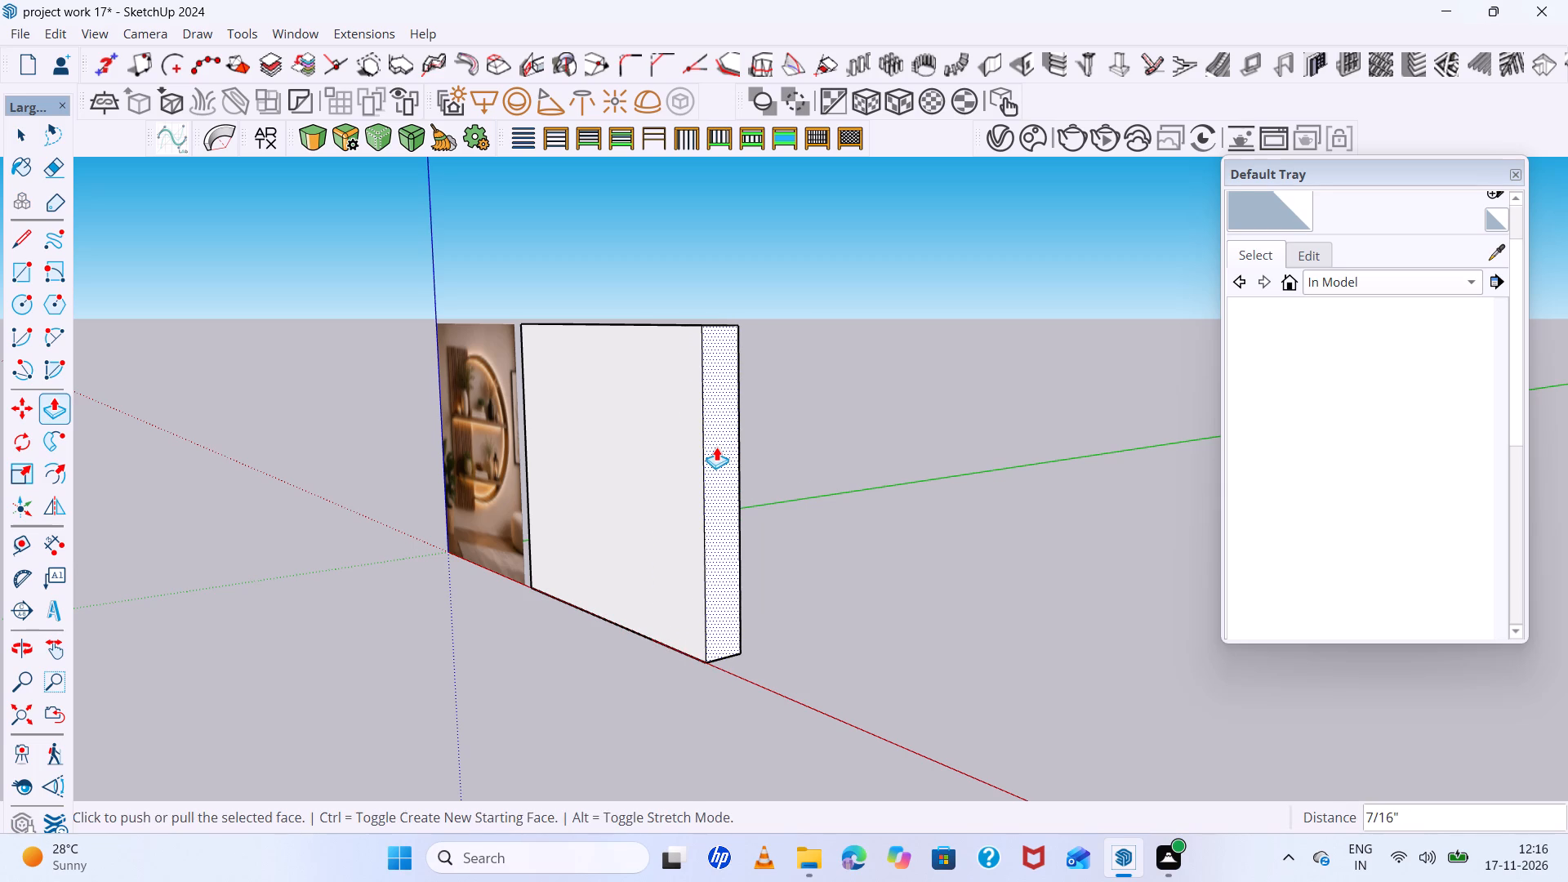
scroll(611, 425, down, 7)
middle_drag(611, 476, 817, 352)
scroll(706, 403, up, 6)
middle_drag(697, 399, 720, 506)
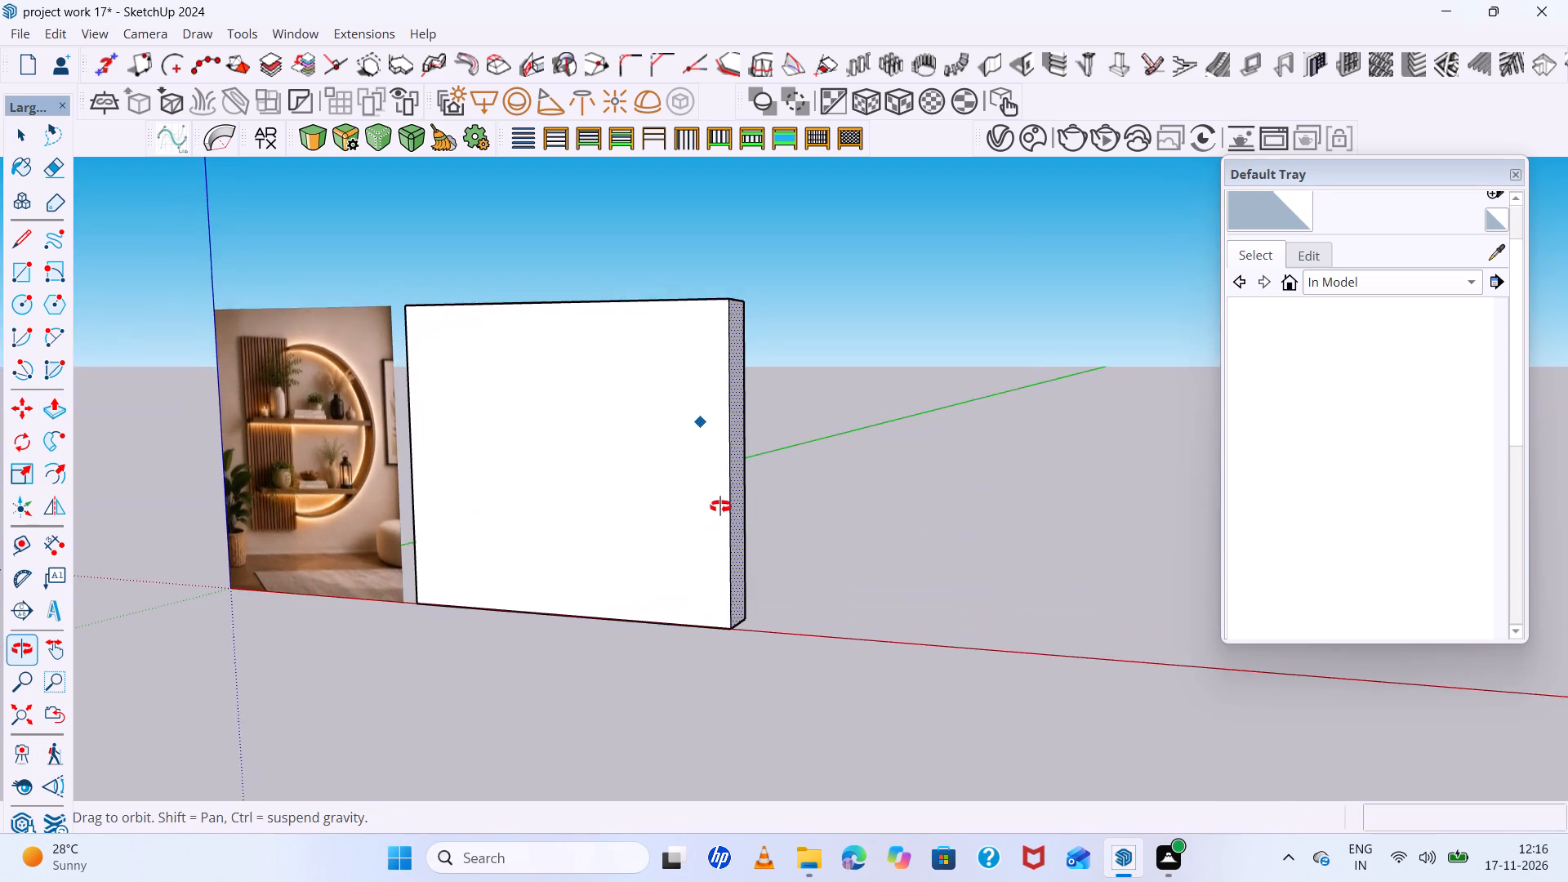
middle_drag(720, 506, 719, 514)
click(736, 519)
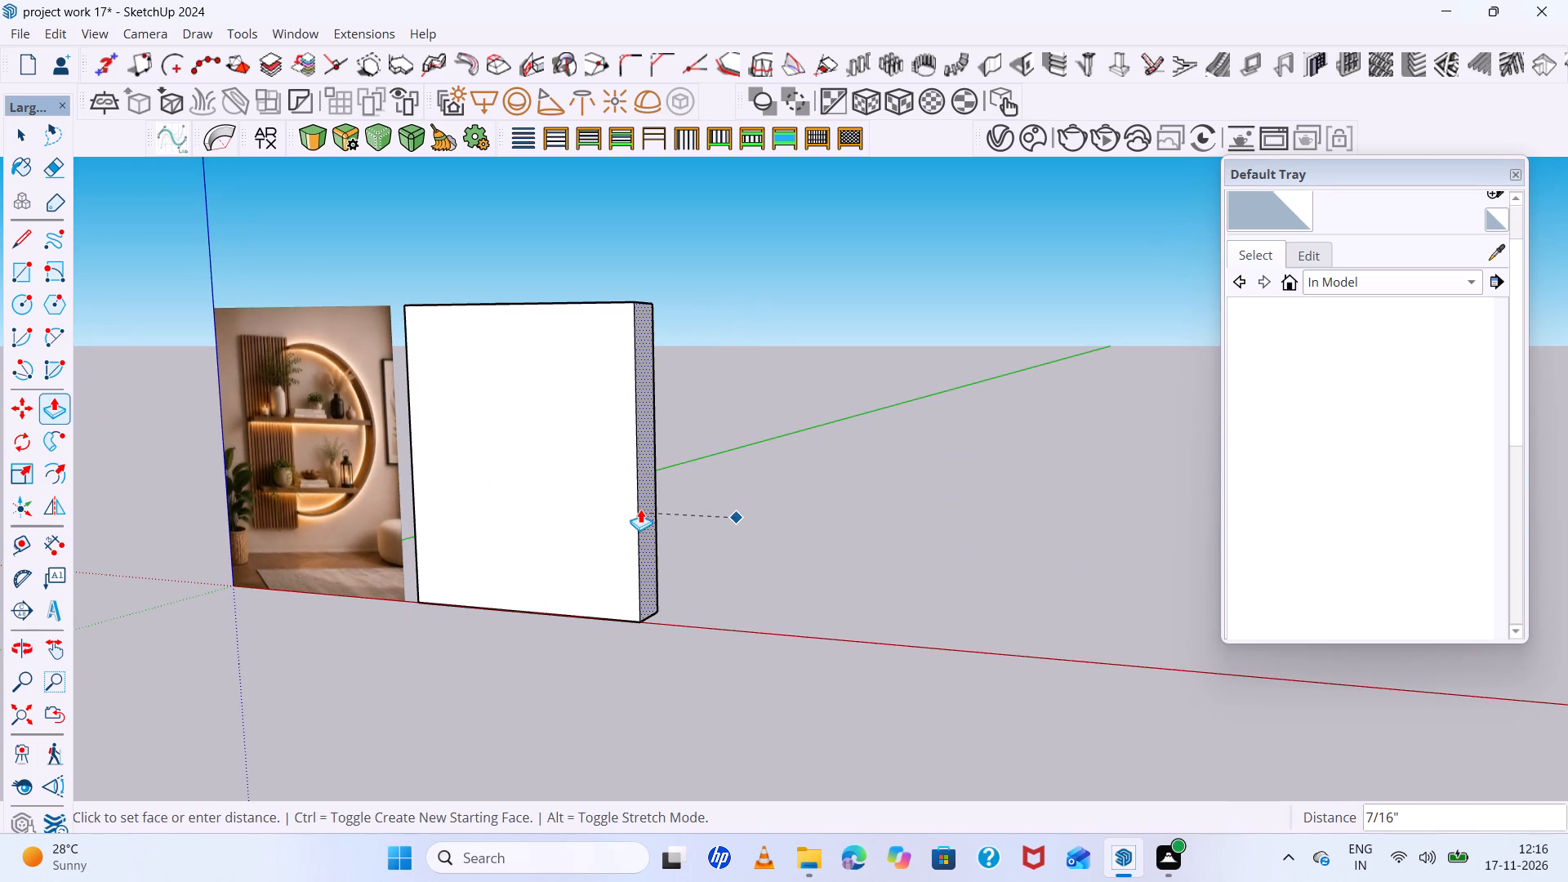
click(640, 509)
Thin the block into a wall panel by pushing its back face inward about 1/8".
scroll(639, 510, down, 6)
middle_drag(655, 534, 738, 470)
scroll(550, 466, up, 7)
middle_drag(557, 465, 559, 483)
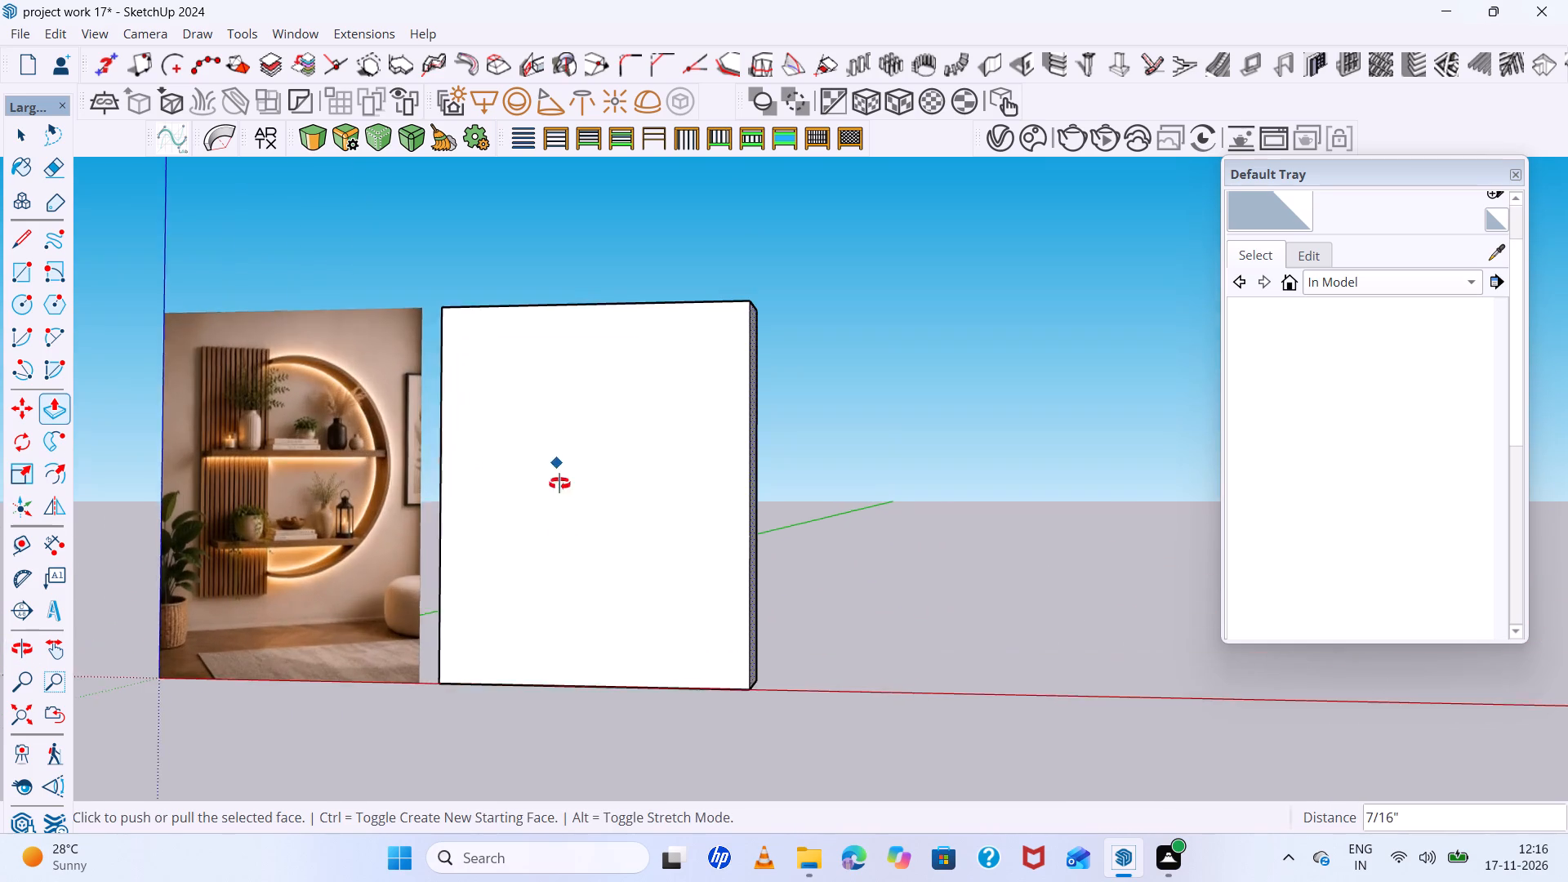
middle_drag(559, 483, 562, 849)
scroll(567, 819, up, 1)
scroll(522, 350, up, 5)
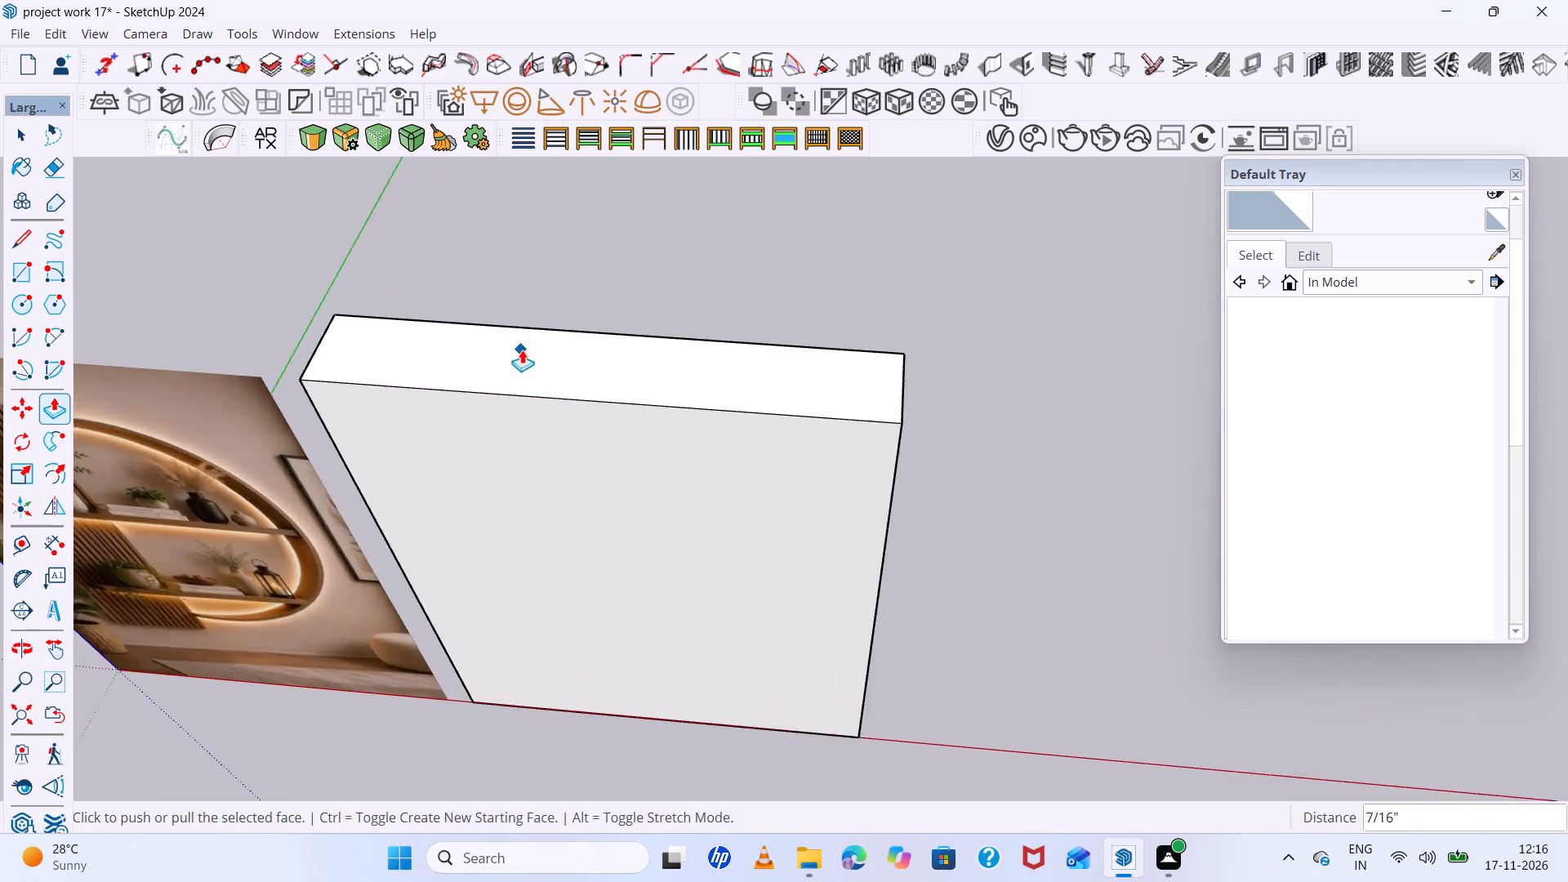
scroll(522, 350, down, 5)
middle_drag(530, 416, 550, 510)
scroll(572, 483, up, 7)
key(space)
click(578, 469)
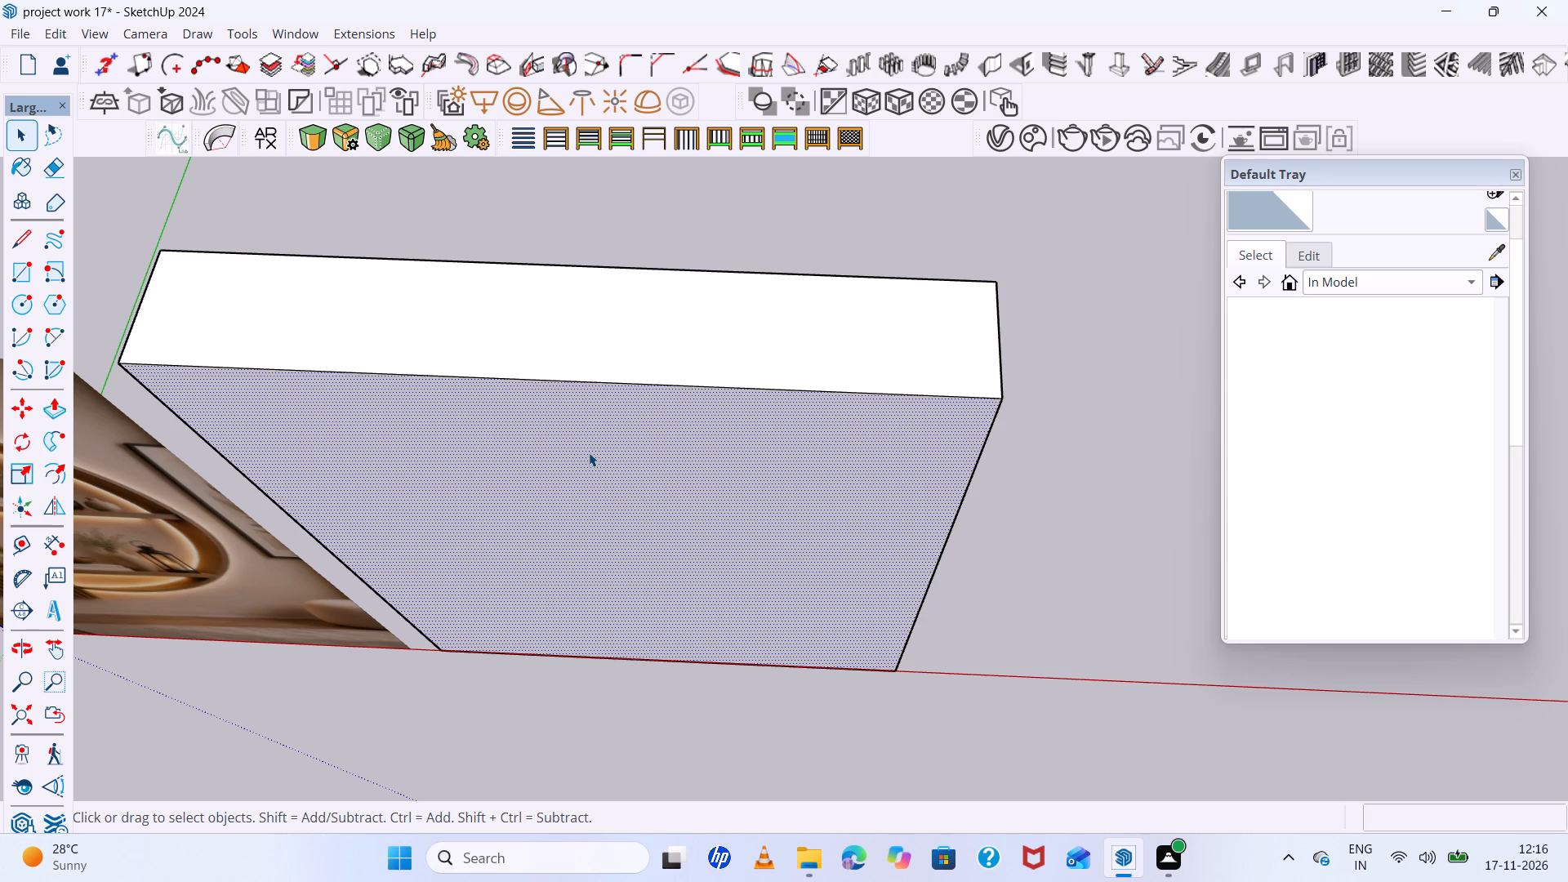
click(591, 470)
scroll(590, 412, down, 5)
middle_drag(590, 446, 594, 469)
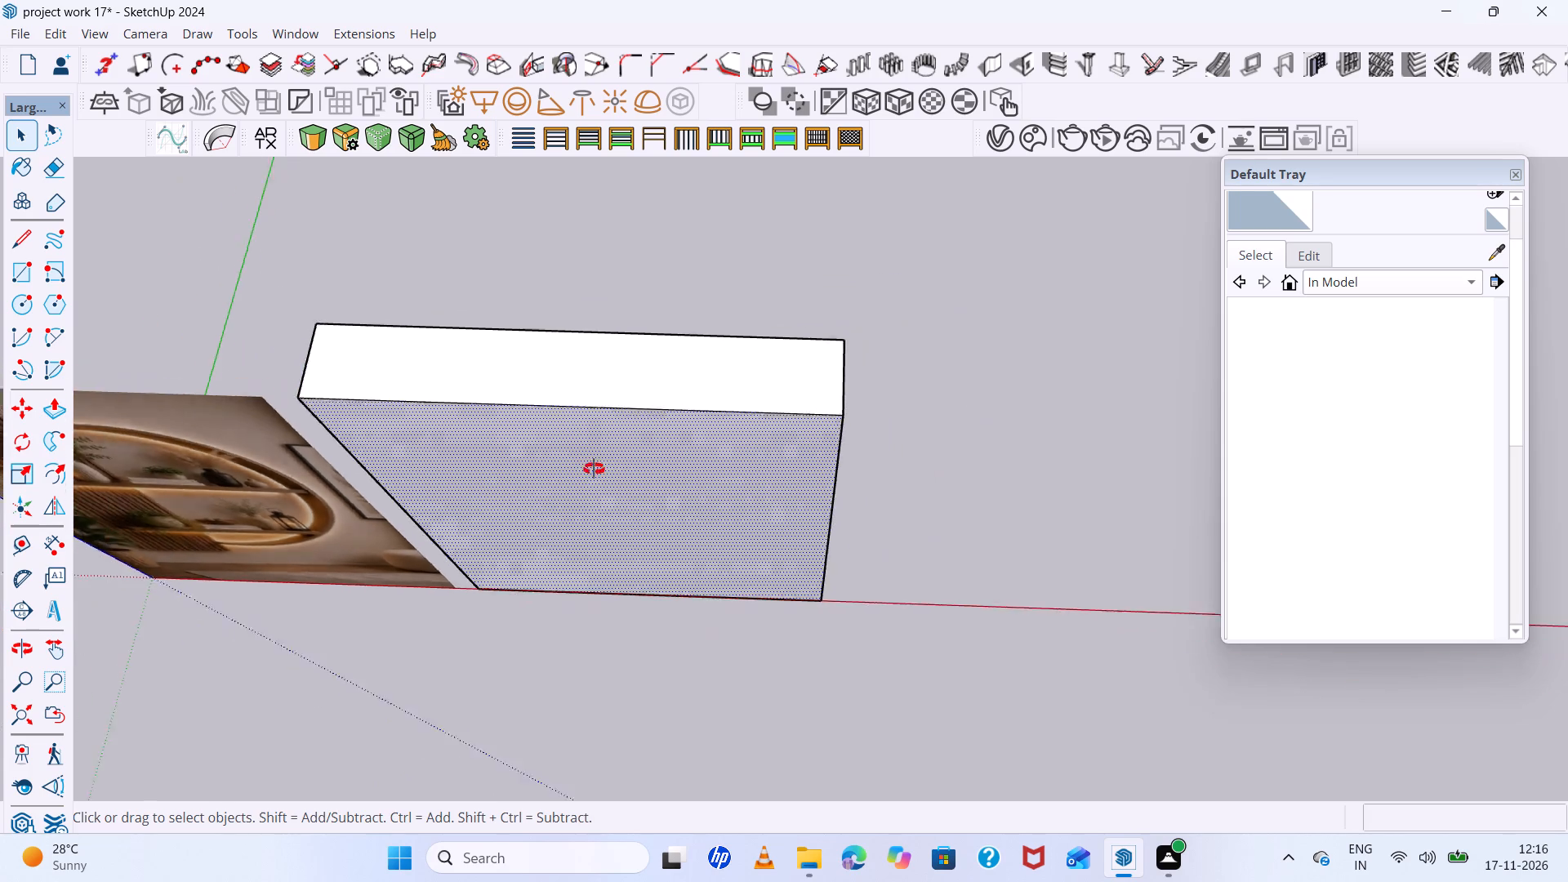
middle_drag(594, 469, 555, 775)
scroll(625, 537, up, 4)
click(626, 536)
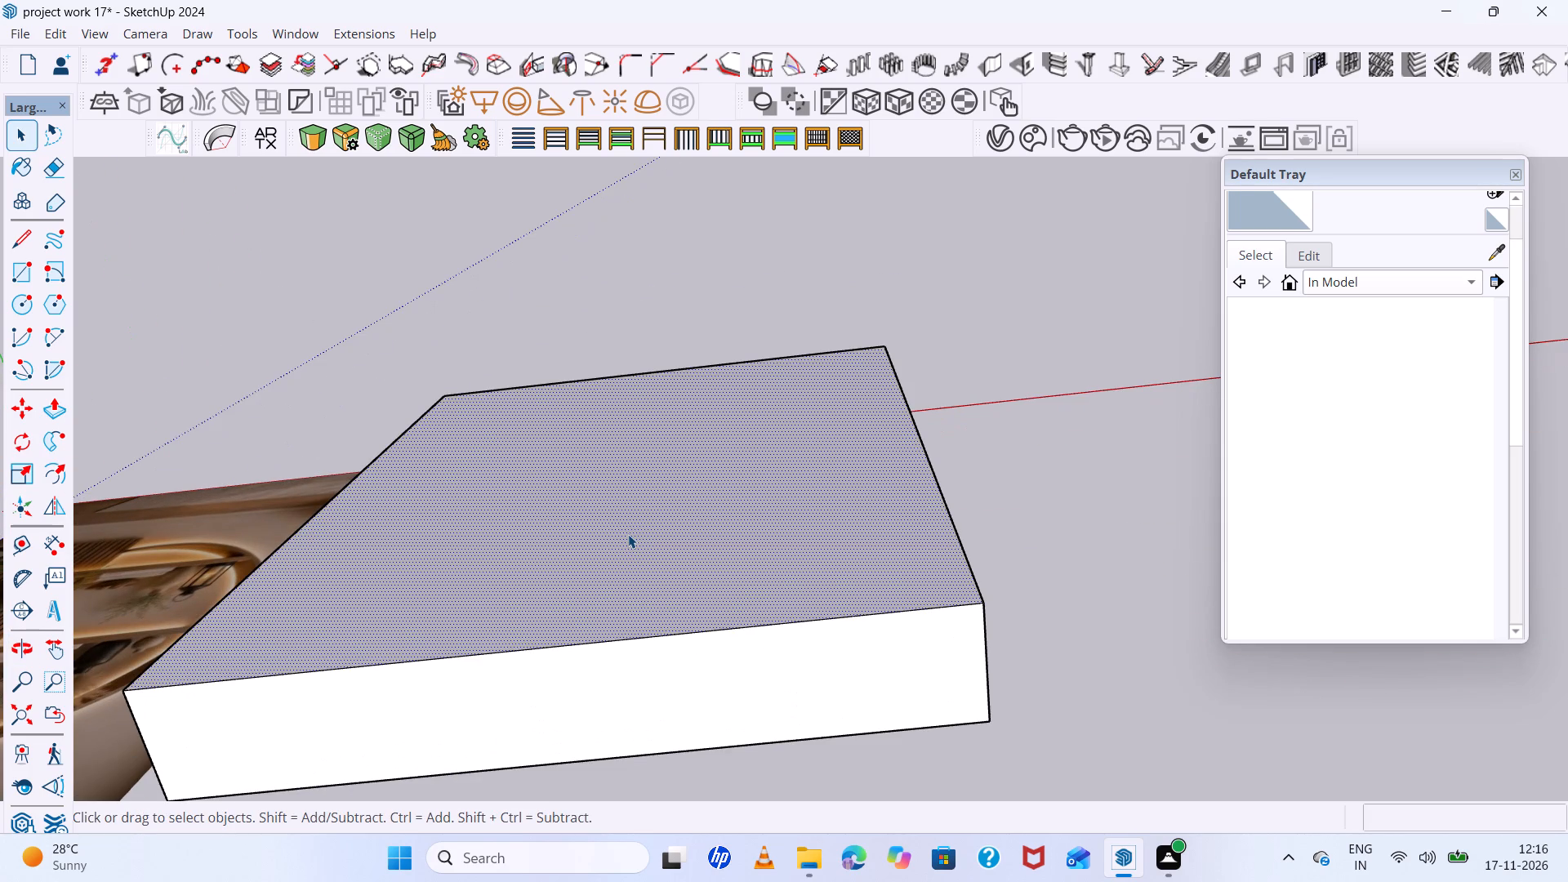
key(p)
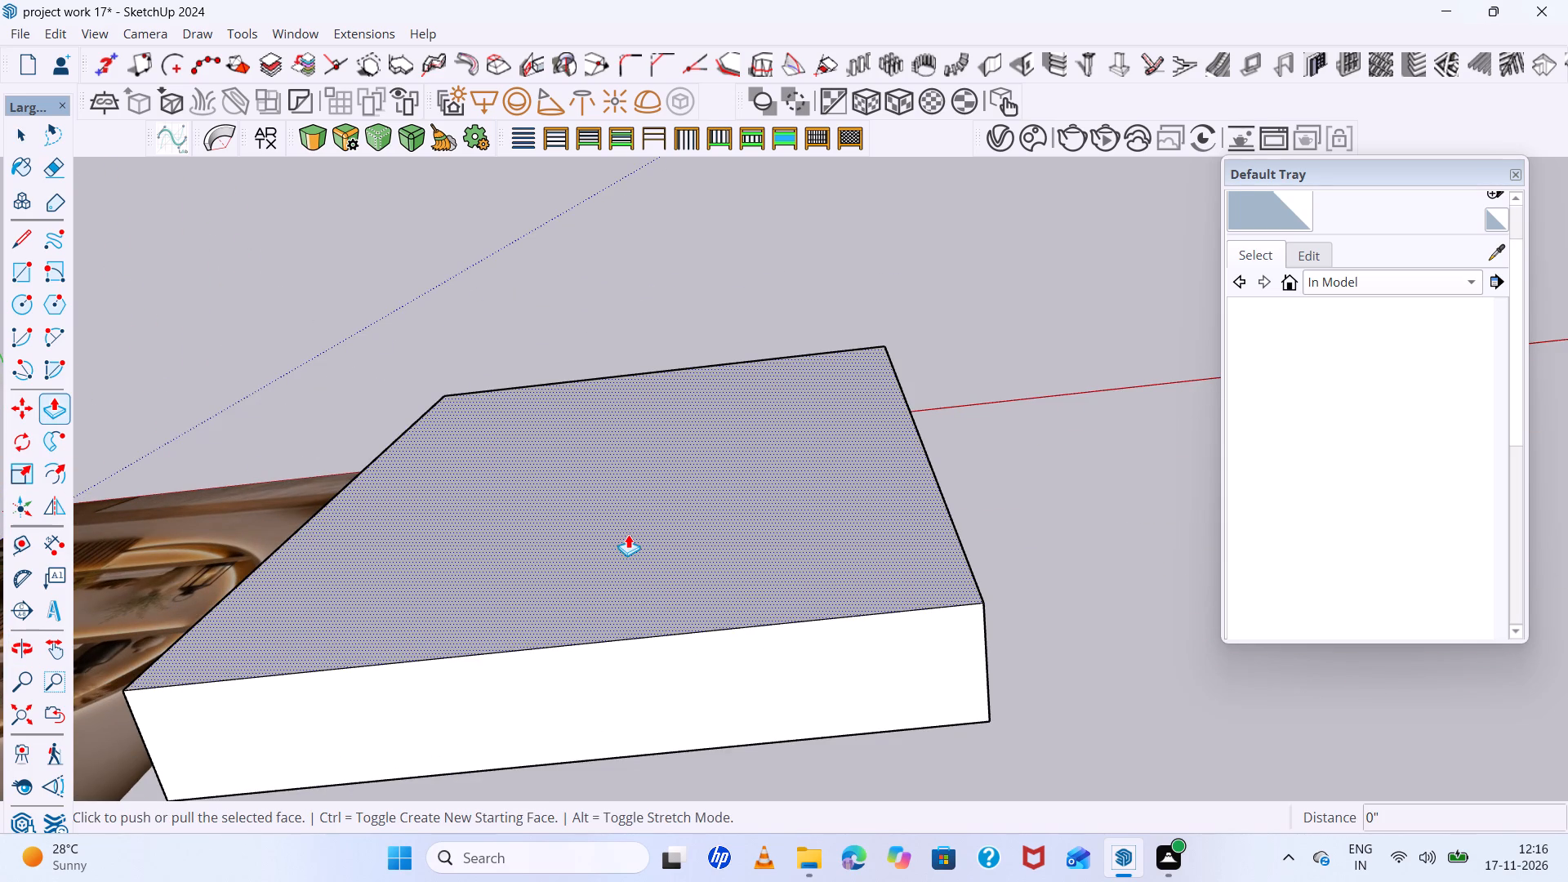
click(628, 534)
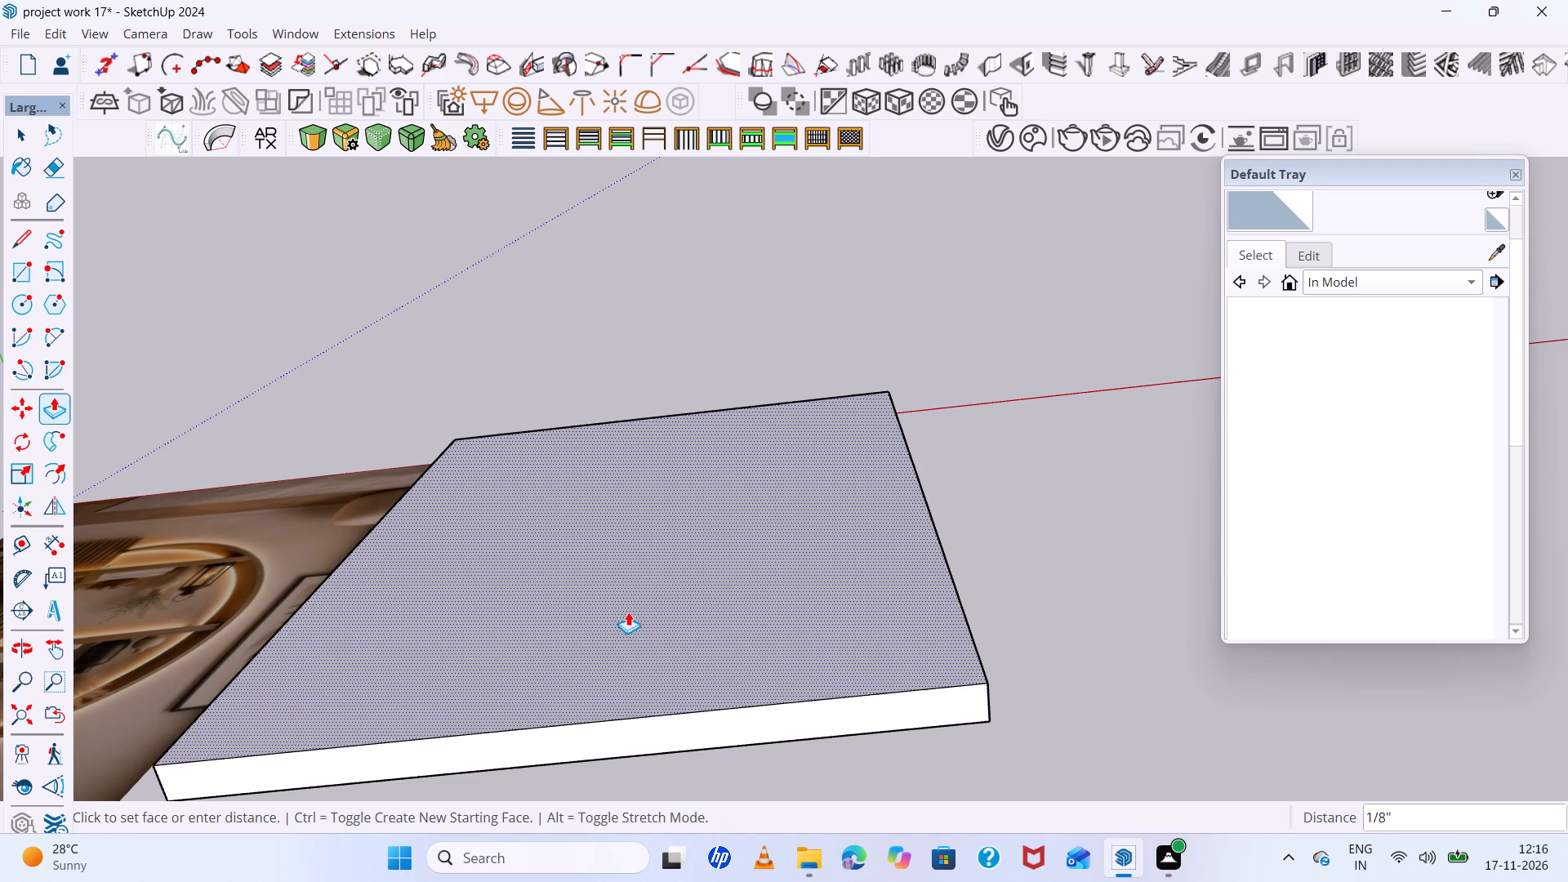
click(628, 613)
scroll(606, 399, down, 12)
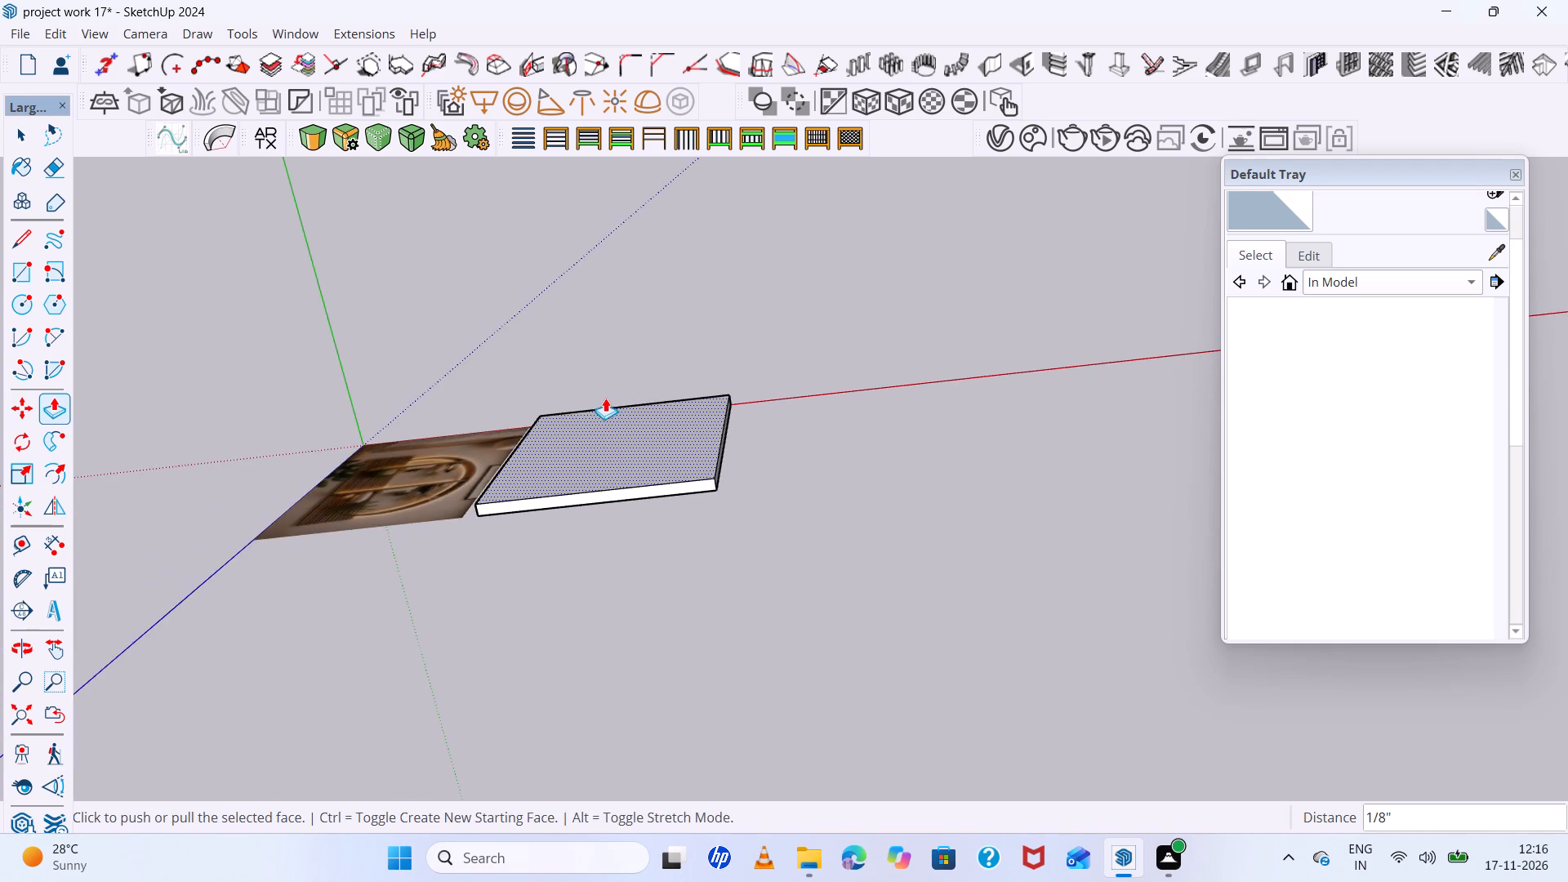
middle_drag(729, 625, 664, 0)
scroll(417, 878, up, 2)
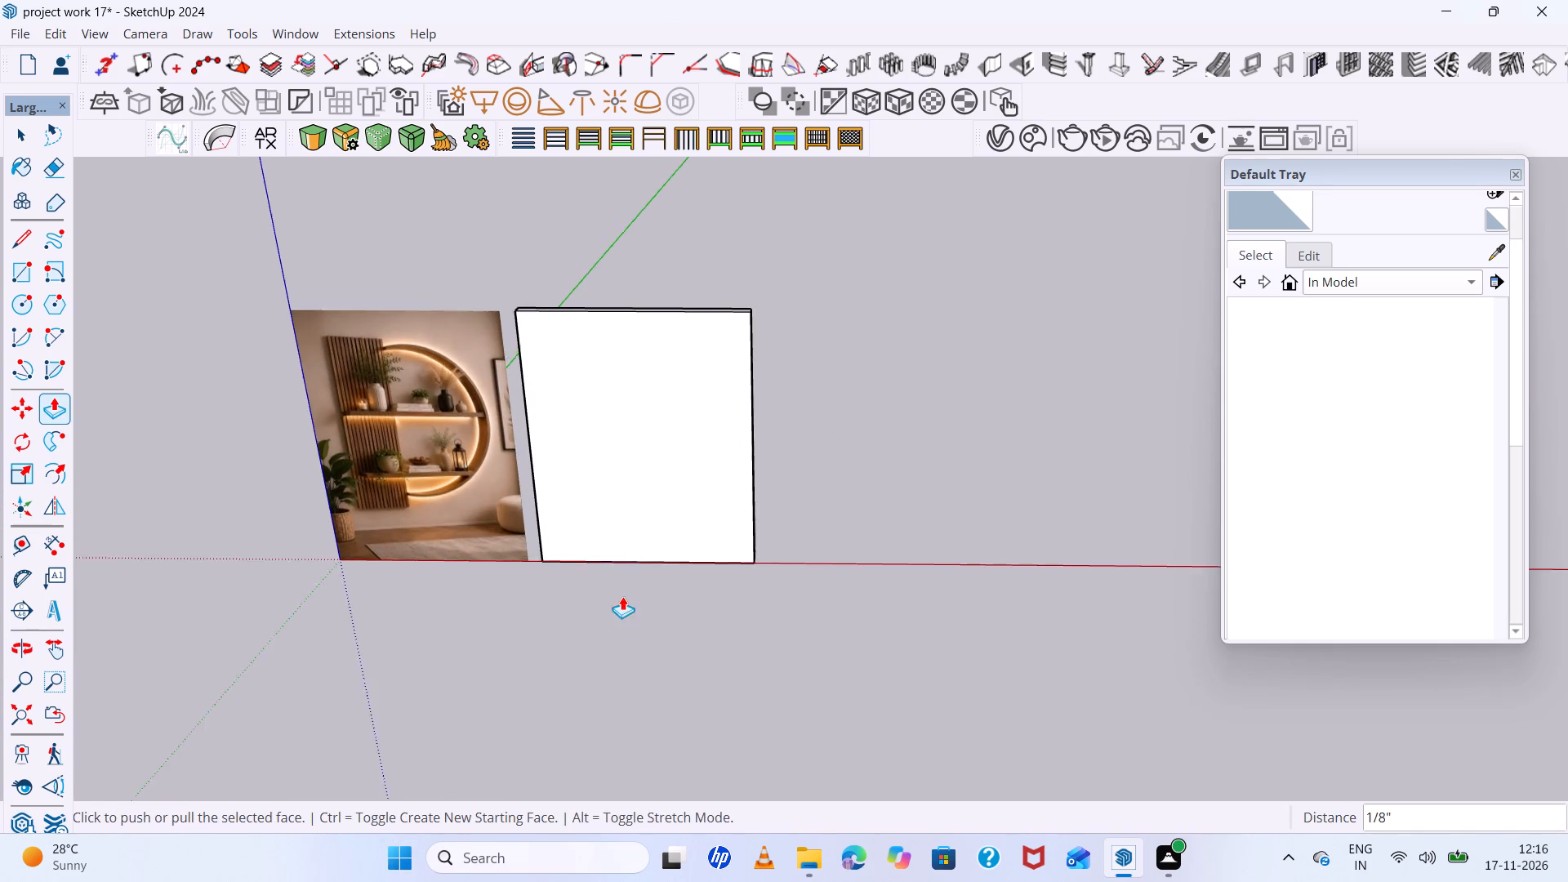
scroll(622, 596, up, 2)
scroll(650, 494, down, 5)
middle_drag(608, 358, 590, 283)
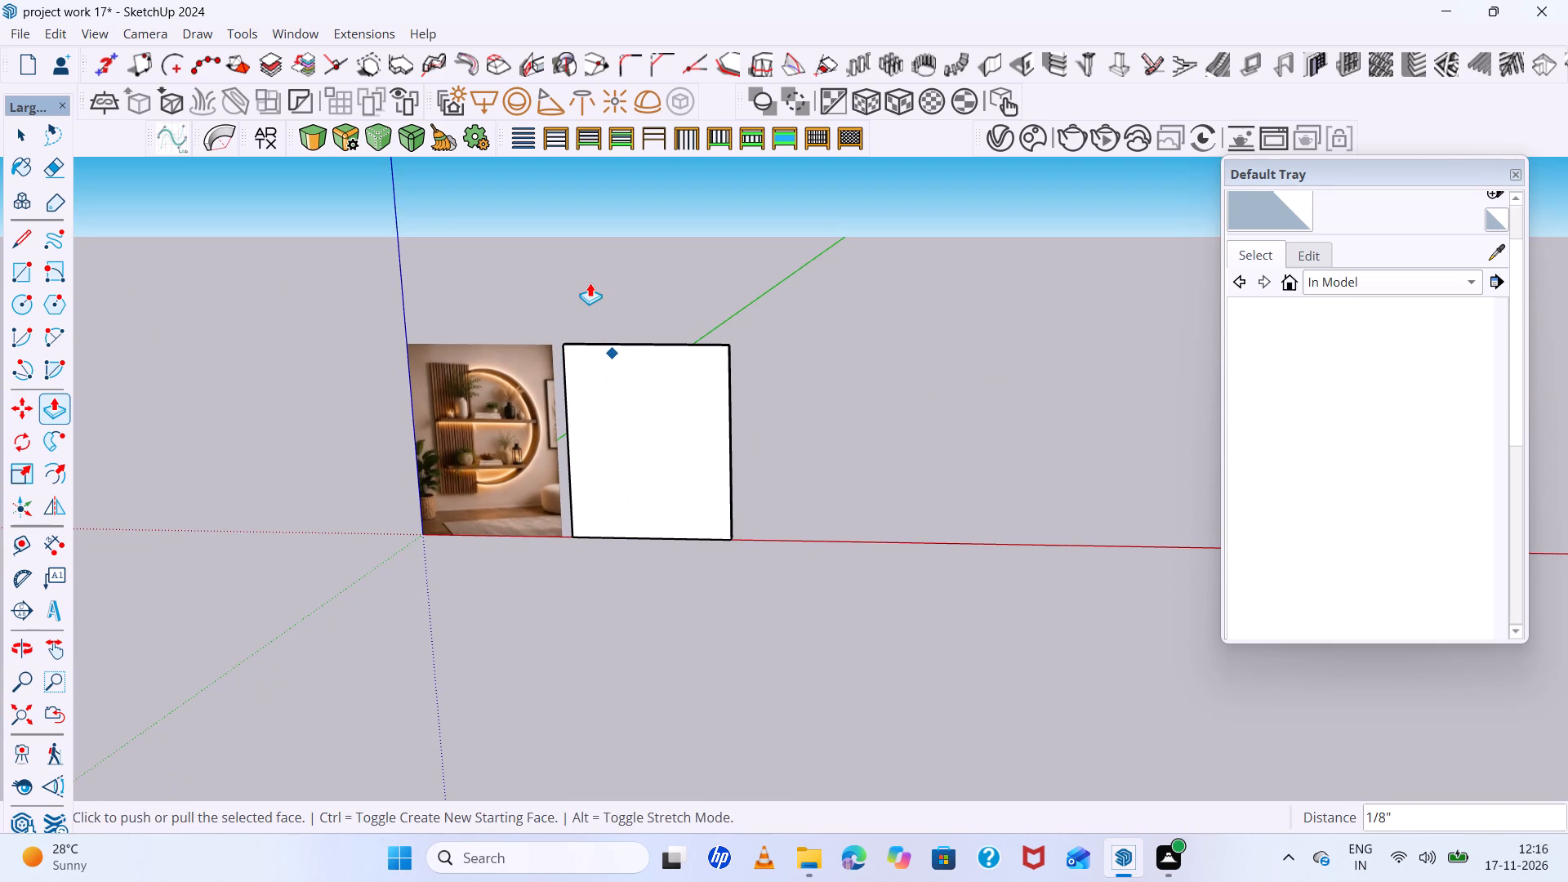
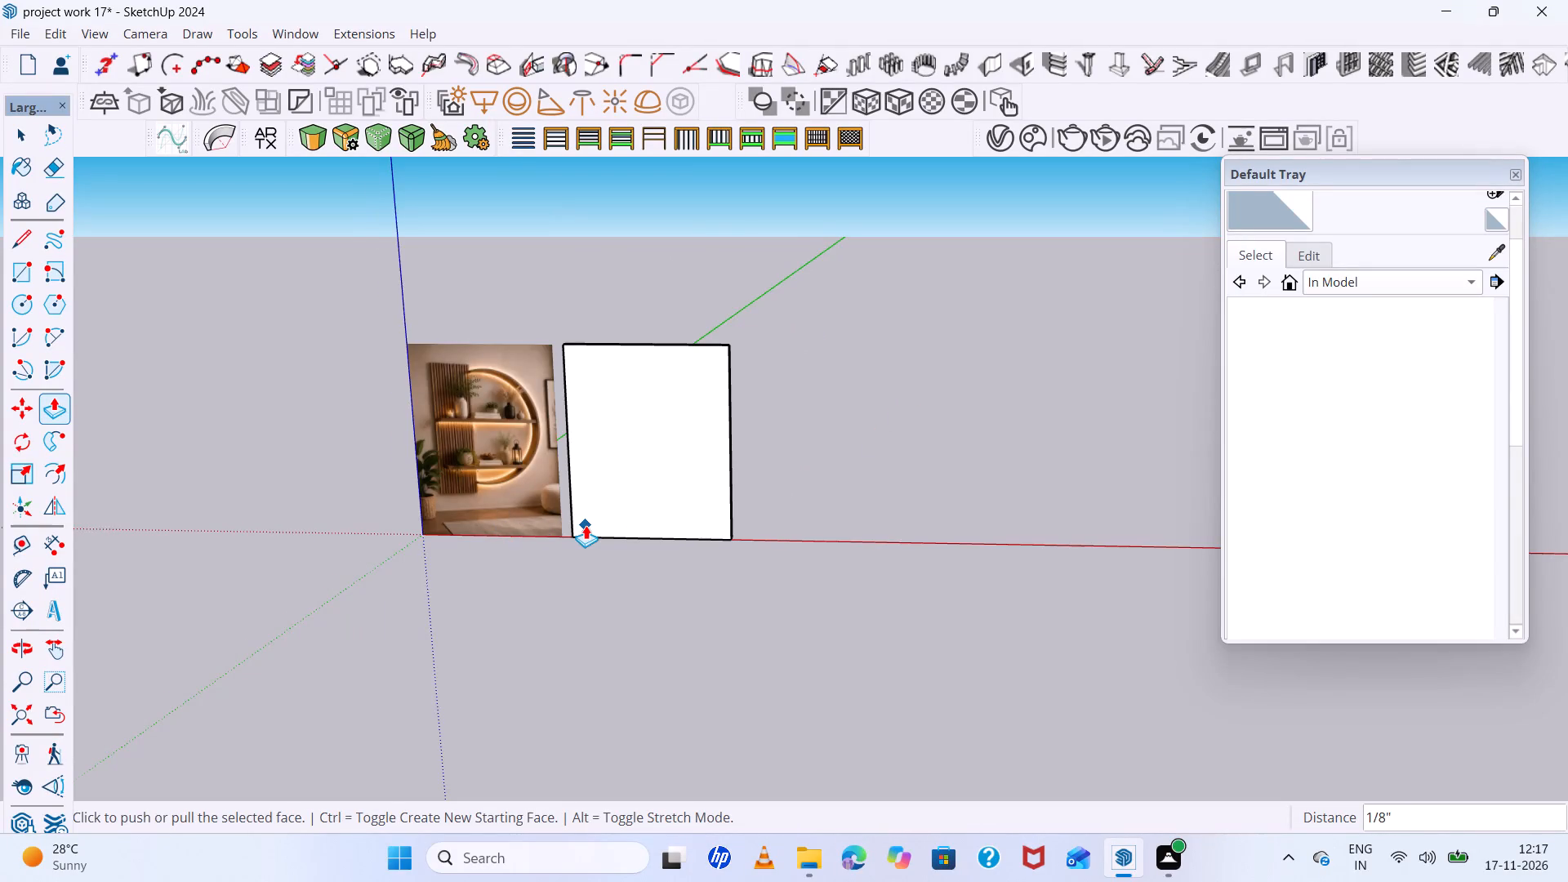
Examine the thinned wall panel beside the reference image from above, below and the front.
scroll(586, 525, up, 3)
scroll(586, 524, down, 6)
middle_drag(586, 524, 739, 726)
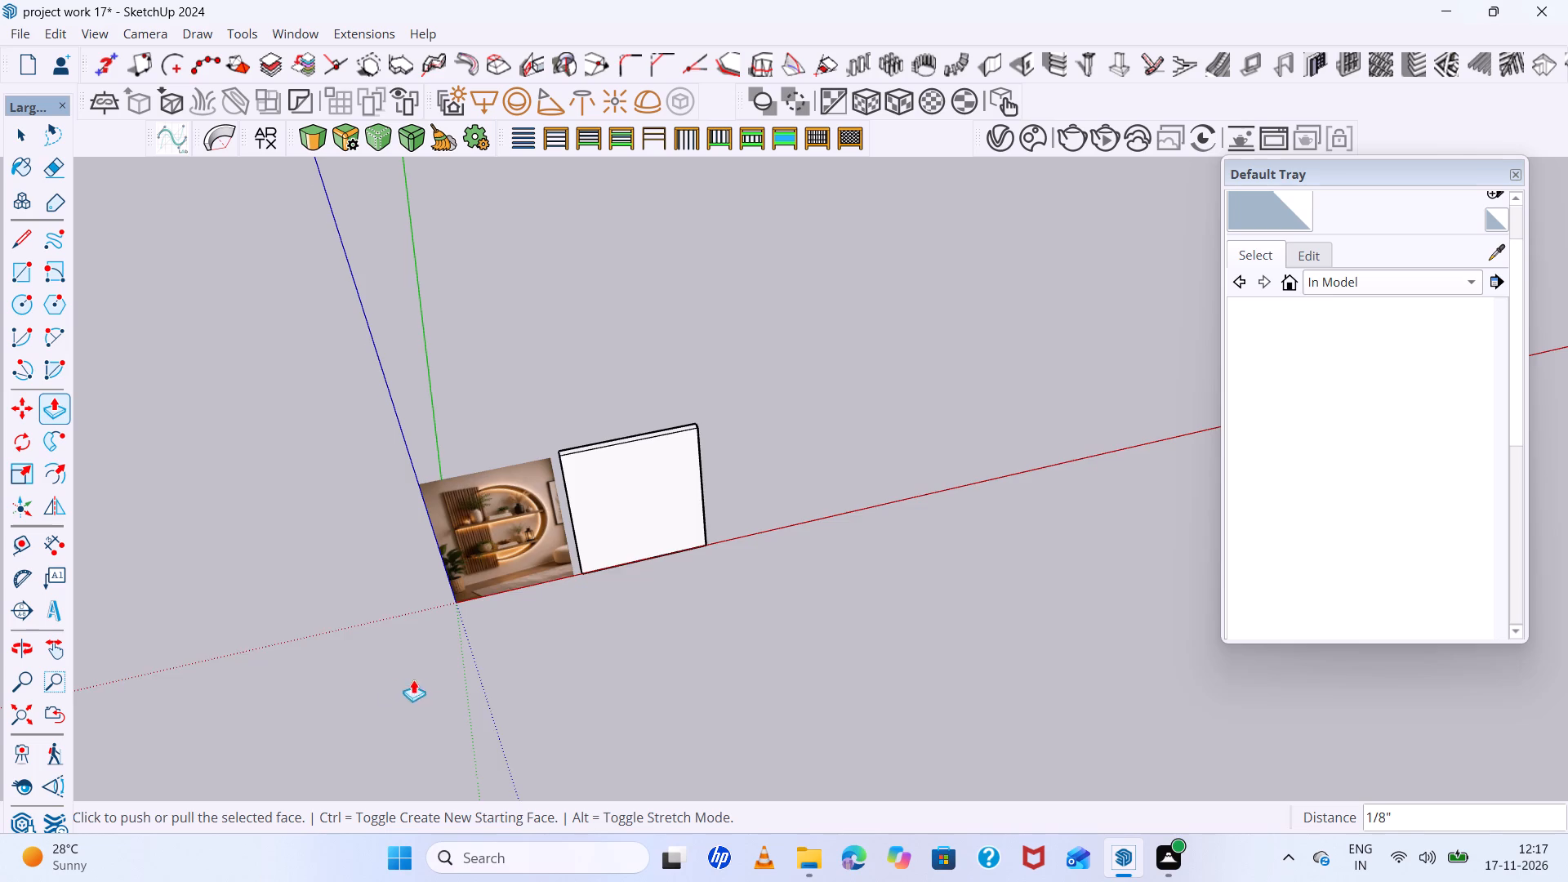
scroll(416, 679, down, 3)
scroll(558, 575, up, 3)
middle_drag(477, 702, 440, 232)
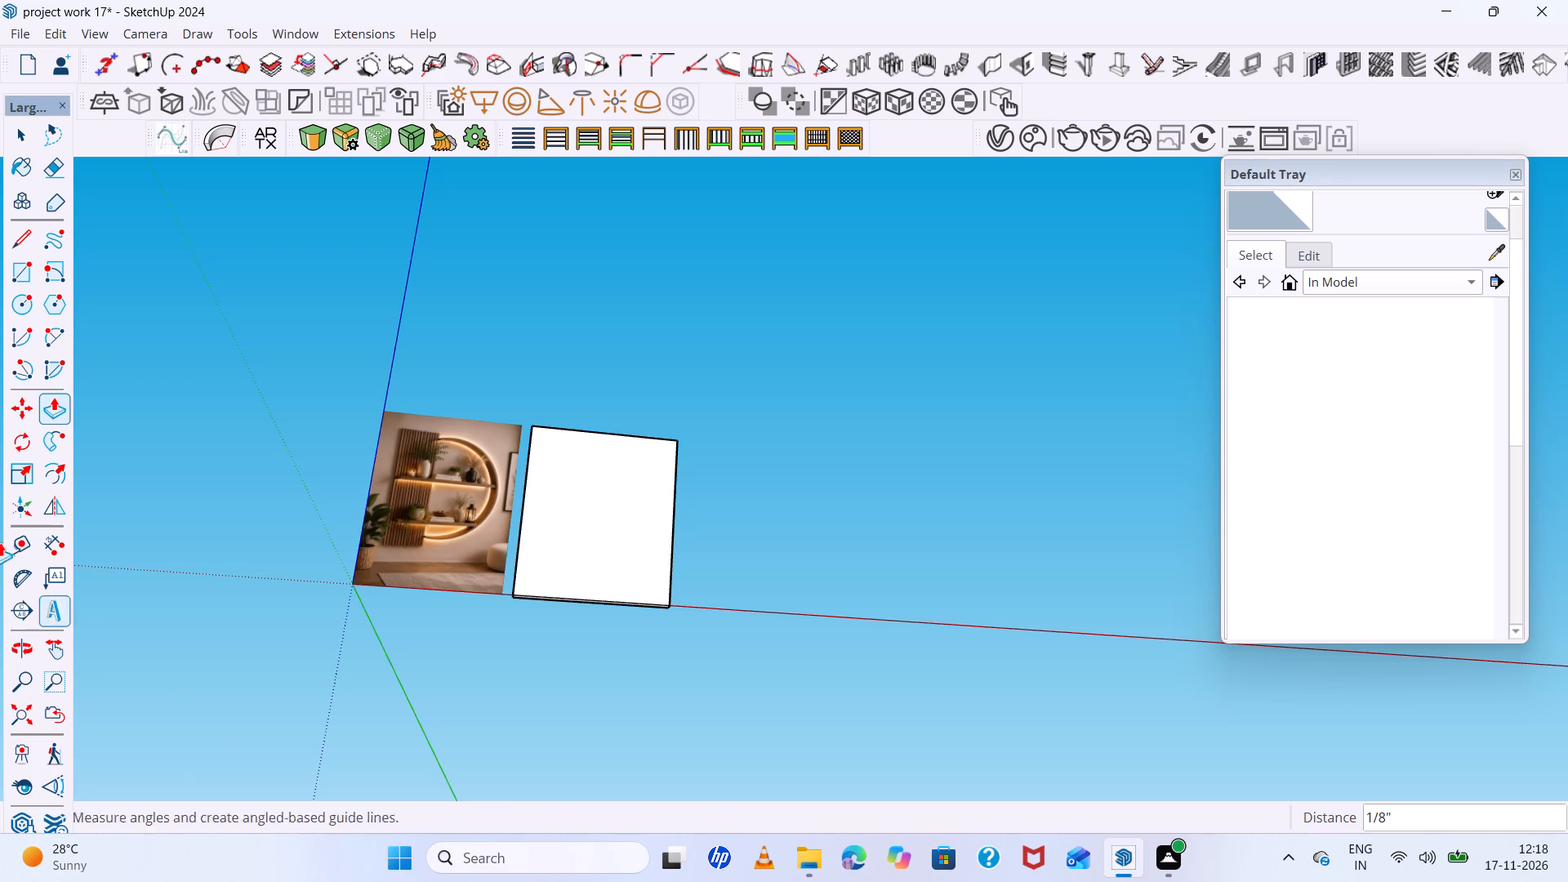
scroll(810, 532, down, 5)
middle_drag(712, 467, 713, 565)
scroll(641, 518, up, 6)
middle_drag(639, 506, 616, 628)
key(space)
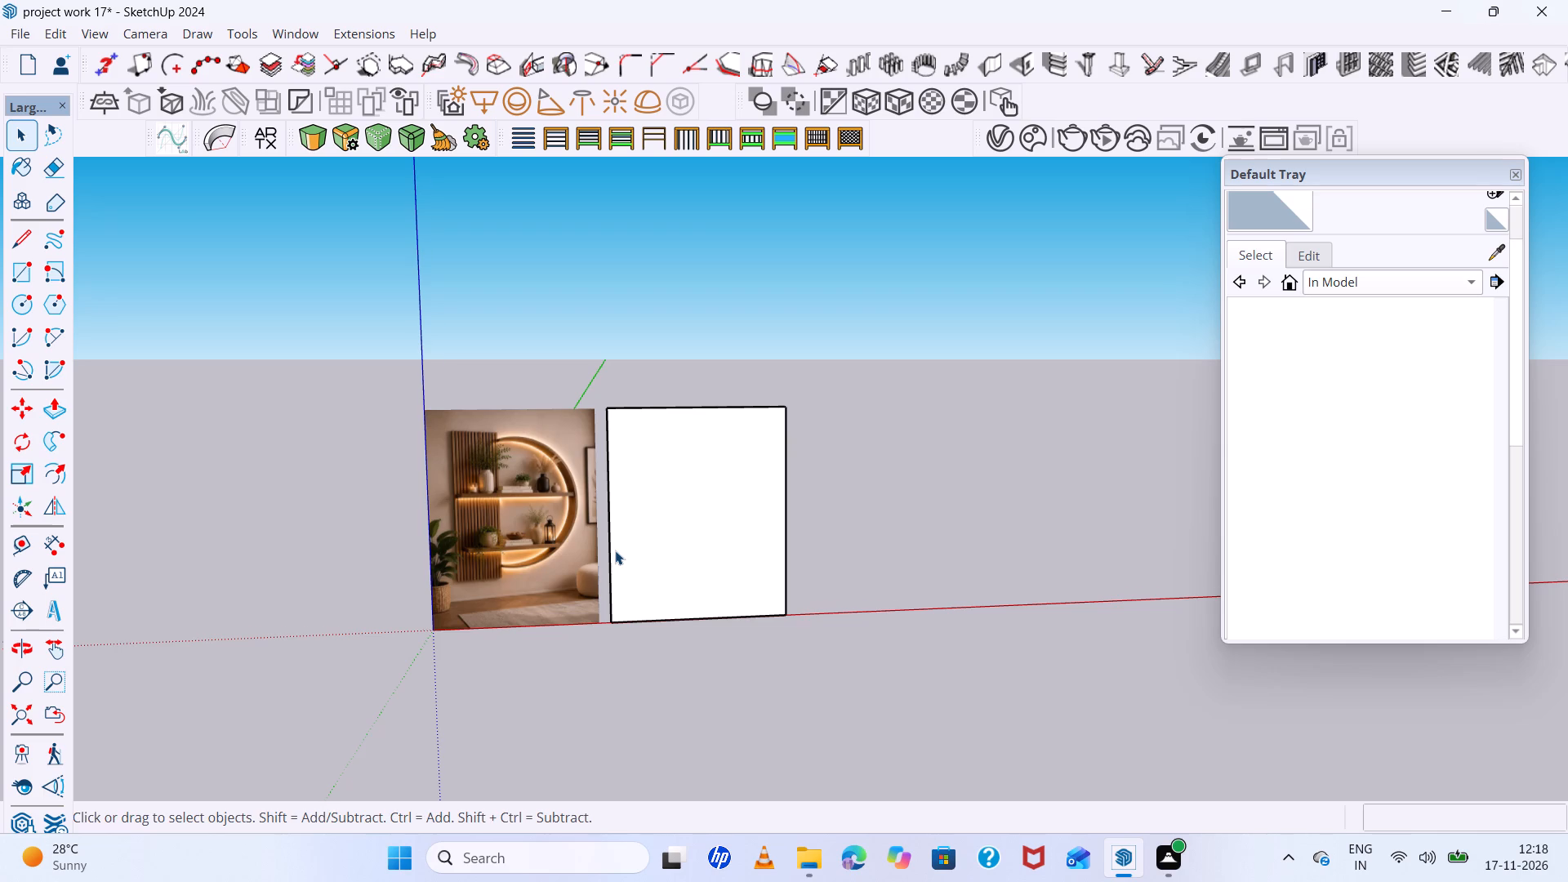
scroll(615, 550, down, 3)
middle_drag(615, 551, 619, 565)
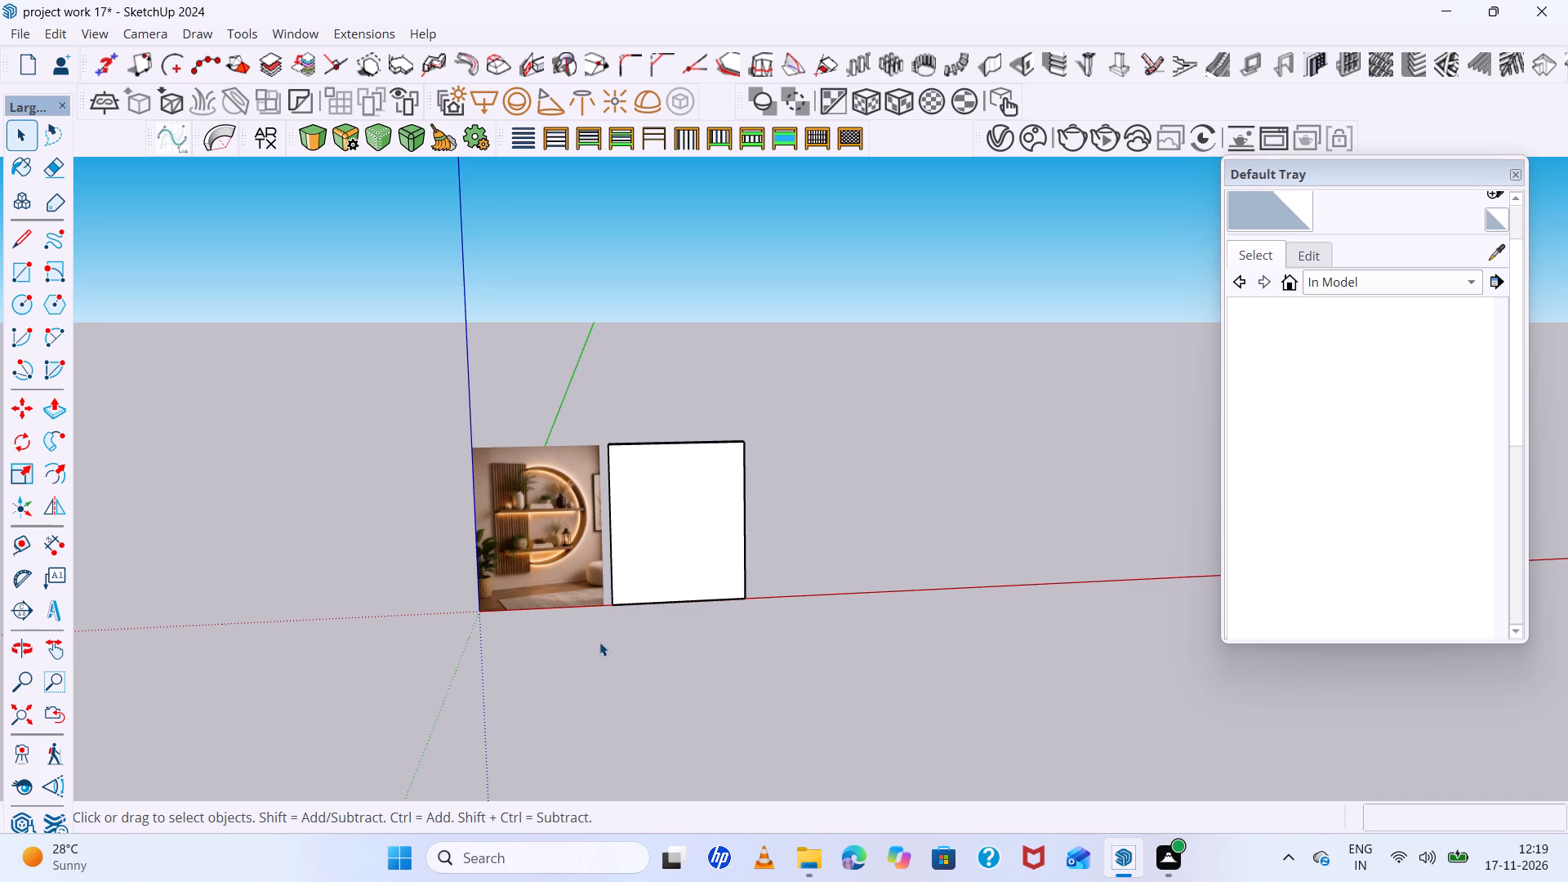
Draw a full-height rectangle about 1/16" wide and 1 7/16" tall on the wall panel's front face, along the edge nearest the reference image.
scroll(637, 535, up, 5)
scroll(661, 426, down, 6)
middle_drag(661, 426, 694, 407)
scroll(623, 421, up, 10)
middle_drag(622, 421, 630, 443)
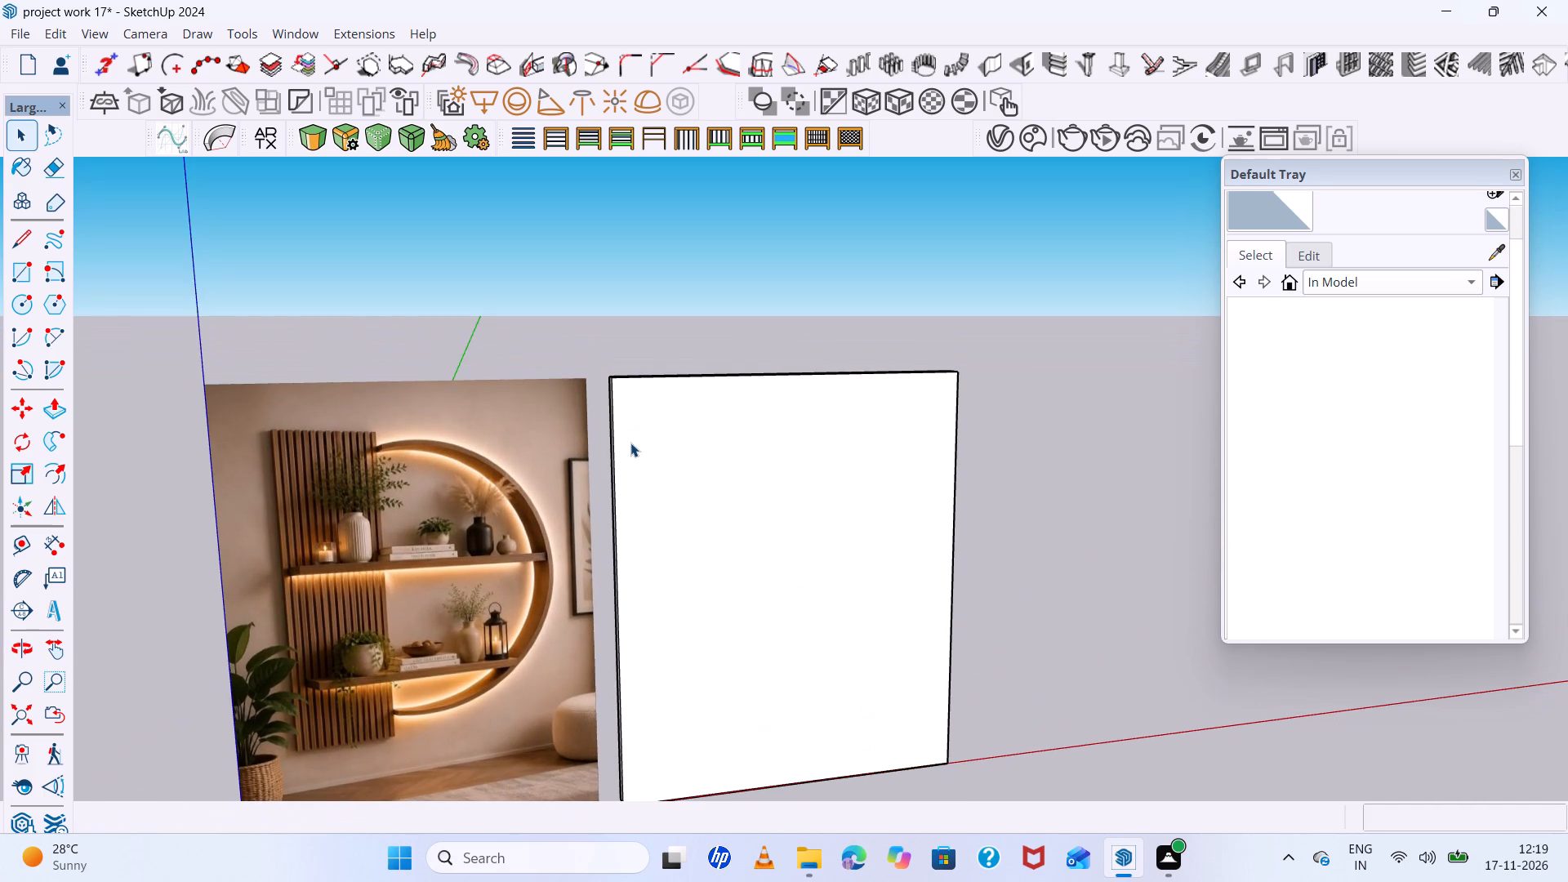
key(r)
scroll(644, 399, up, 4)
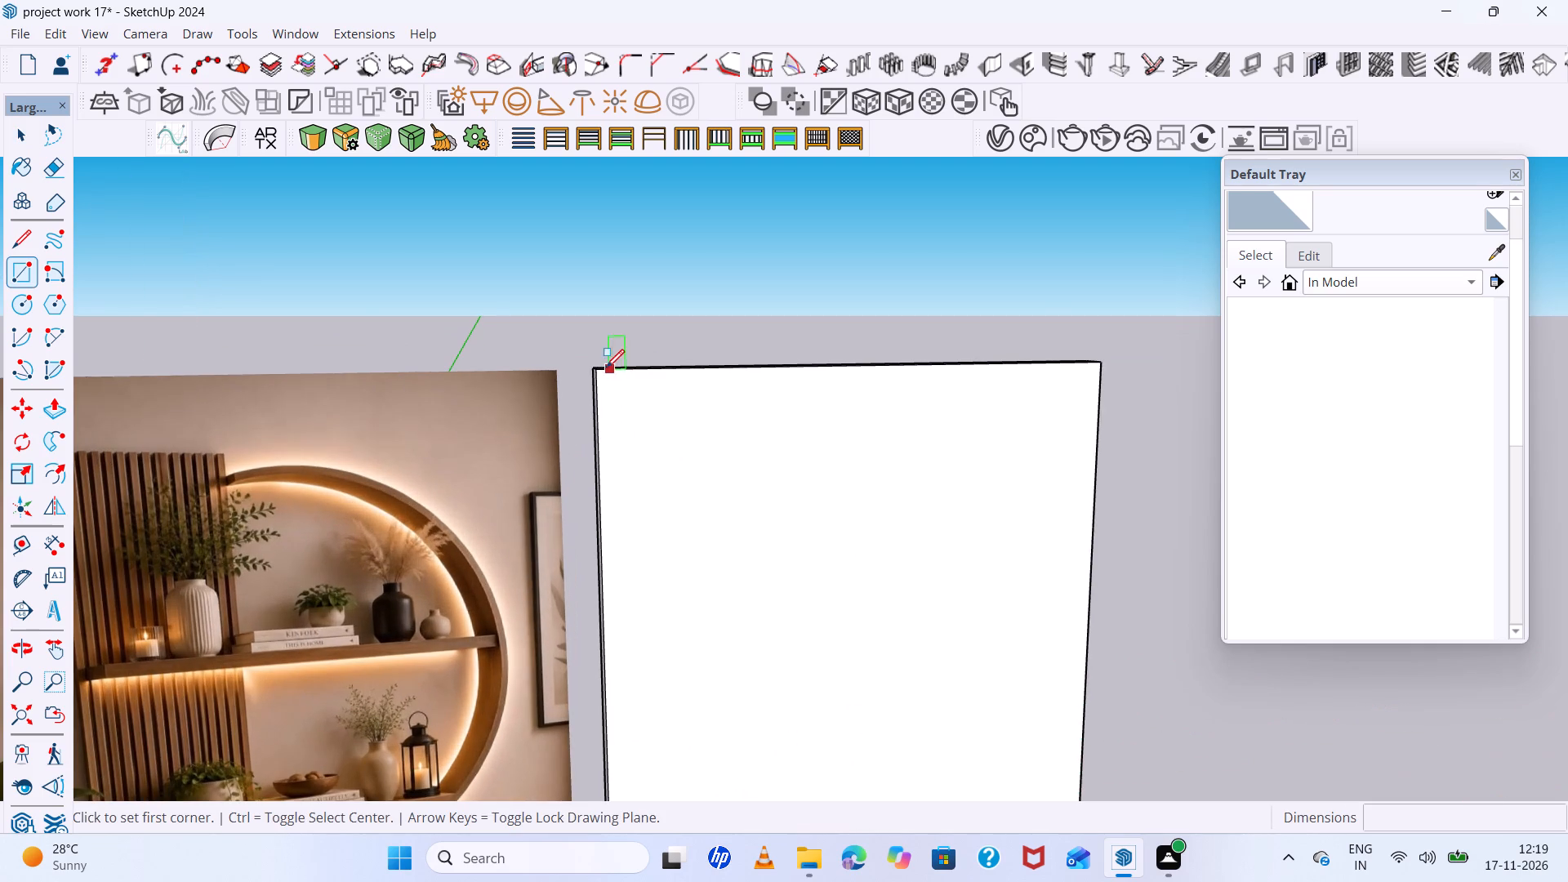
click(595, 371)
scroll(630, 396, down, 10)
scroll(643, 564, up, 5)
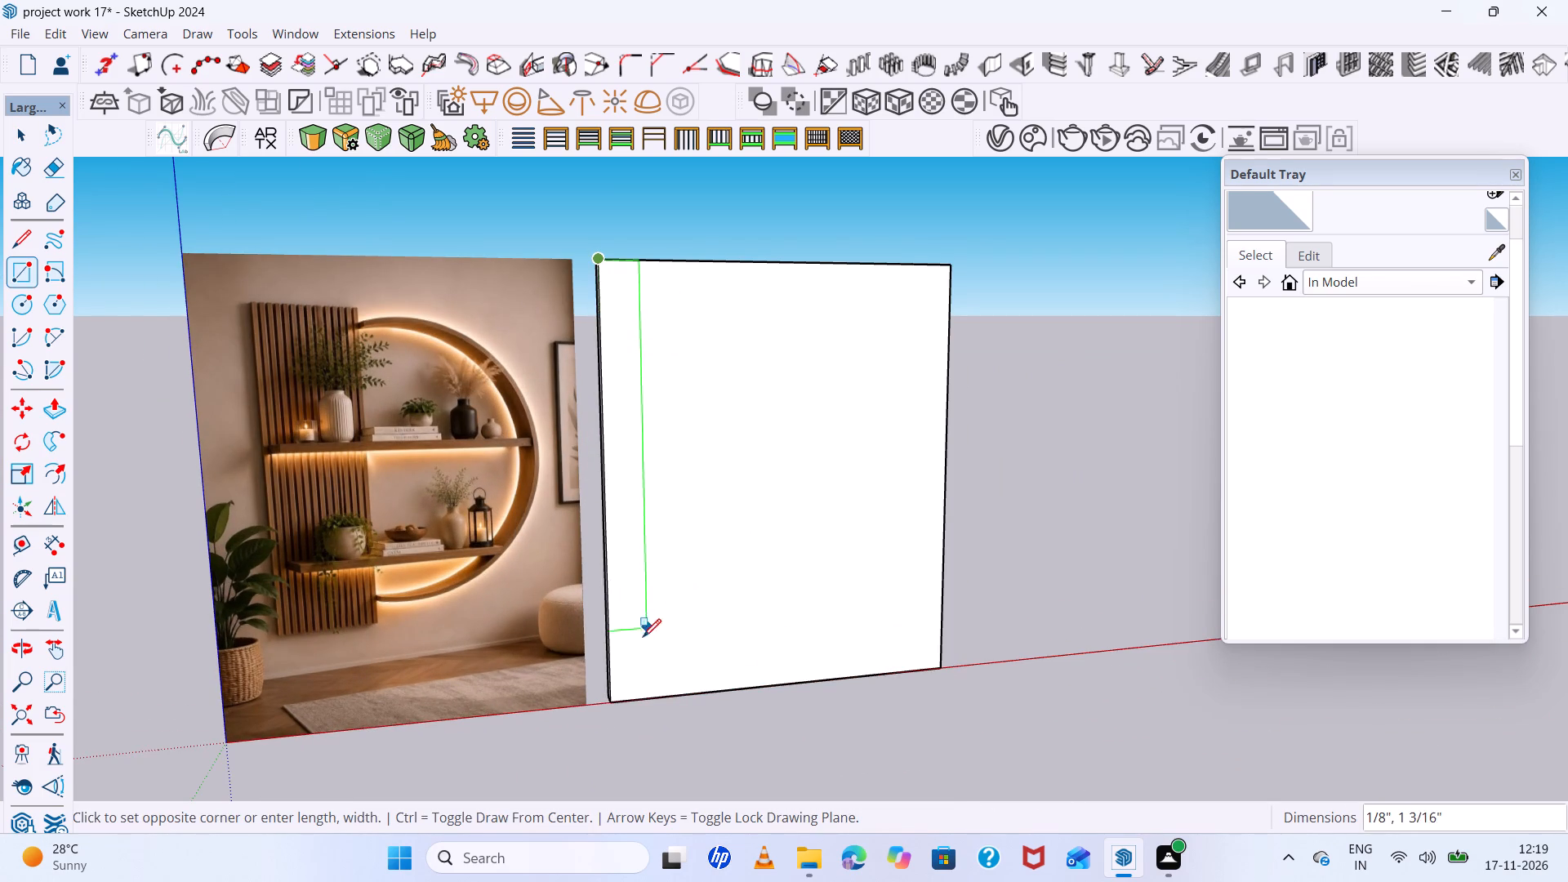
scroll(619, 681, up, 7)
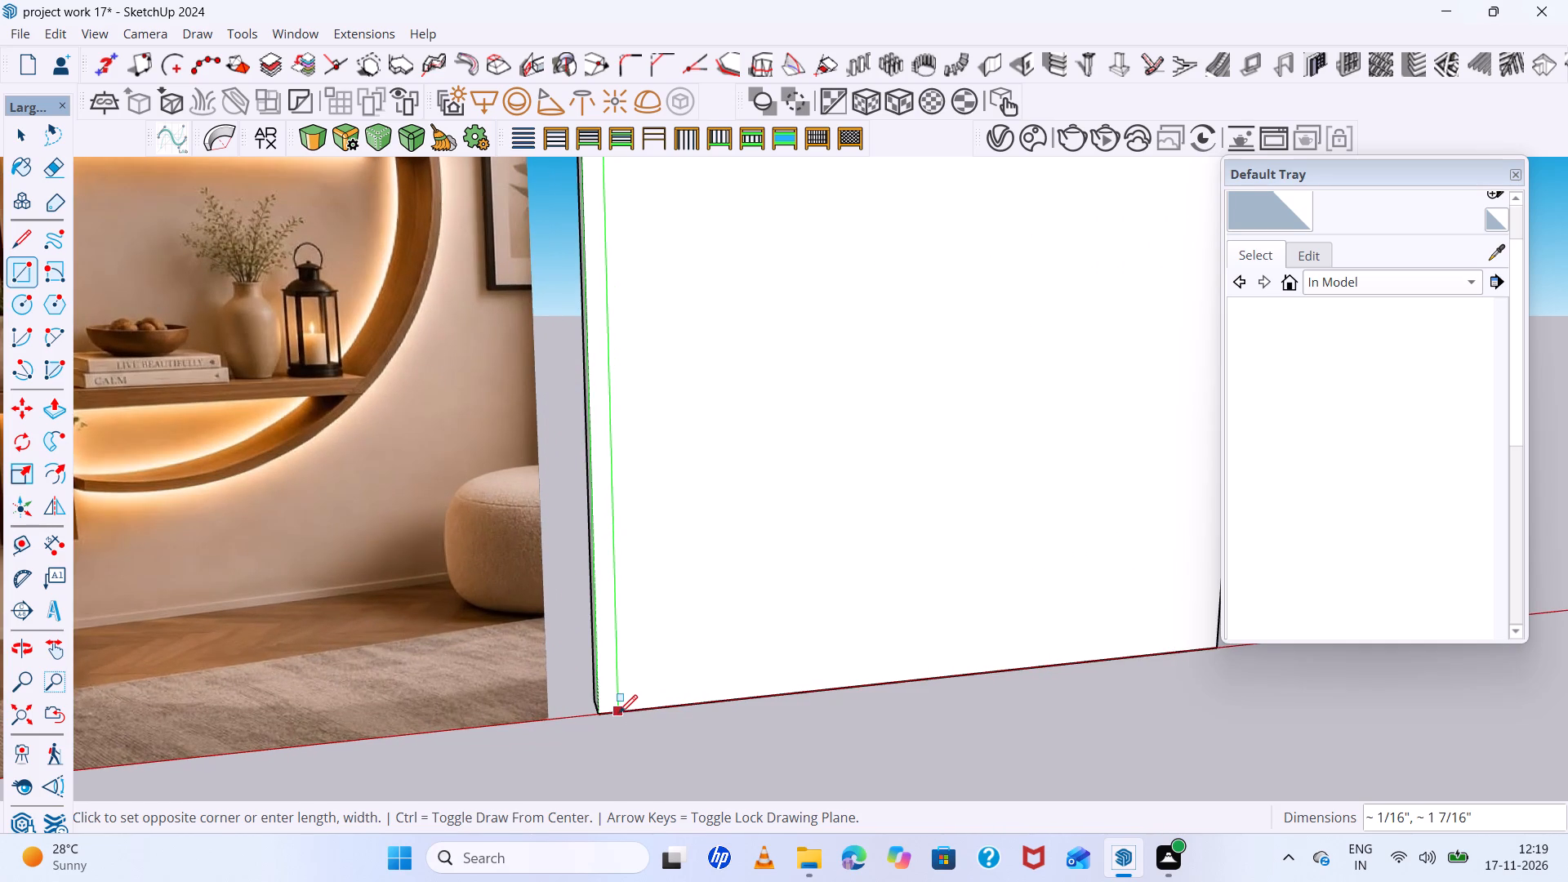
click(619, 713)
scroll(583, 662, down, 5)
middle_drag(583, 662, 583, 706)
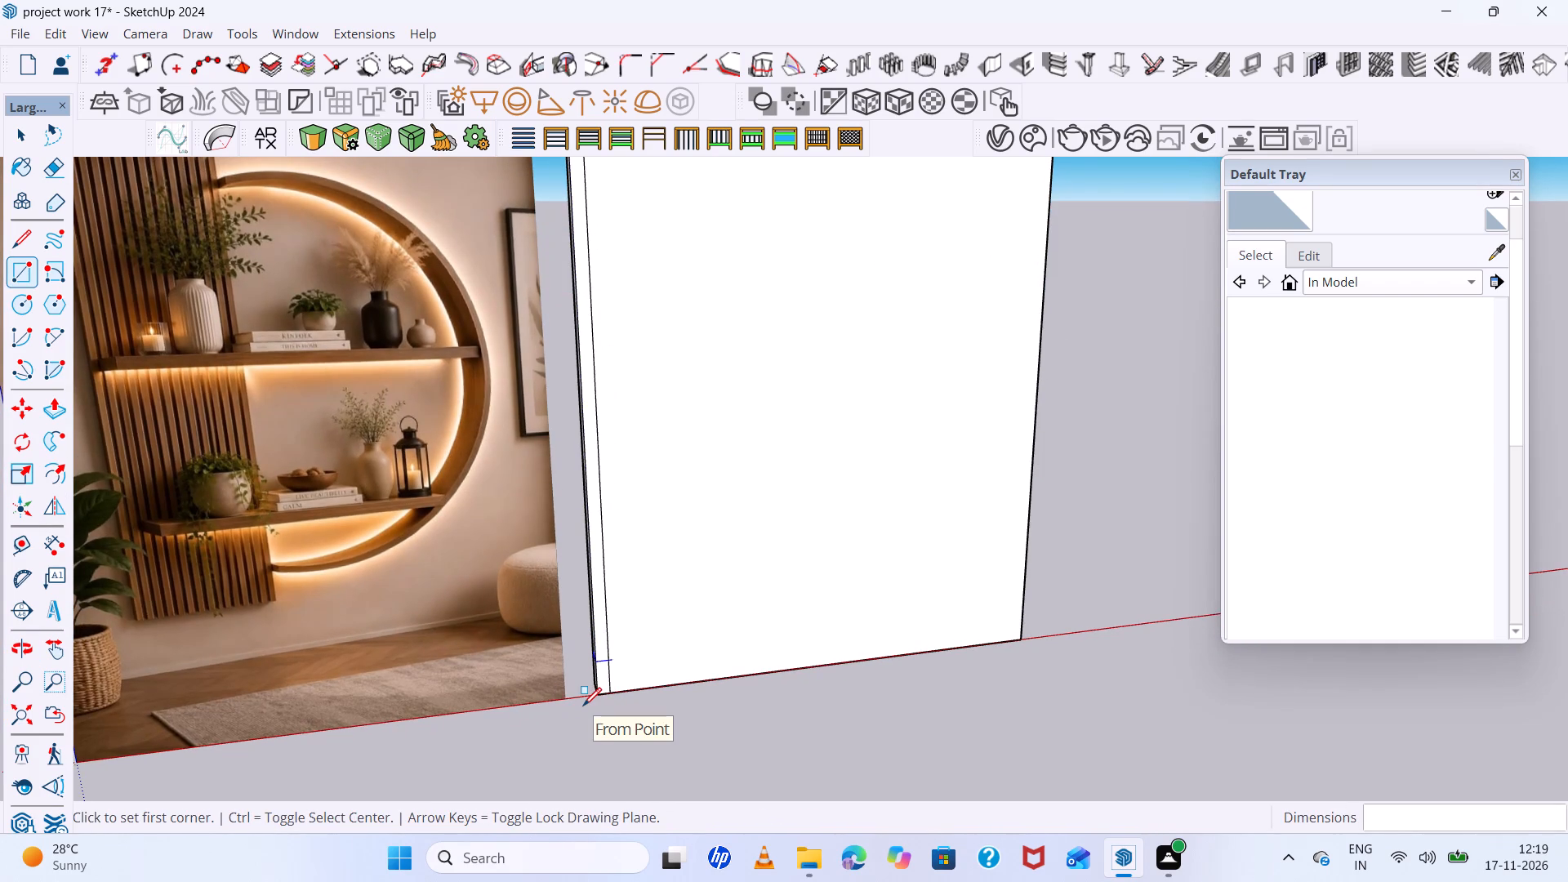
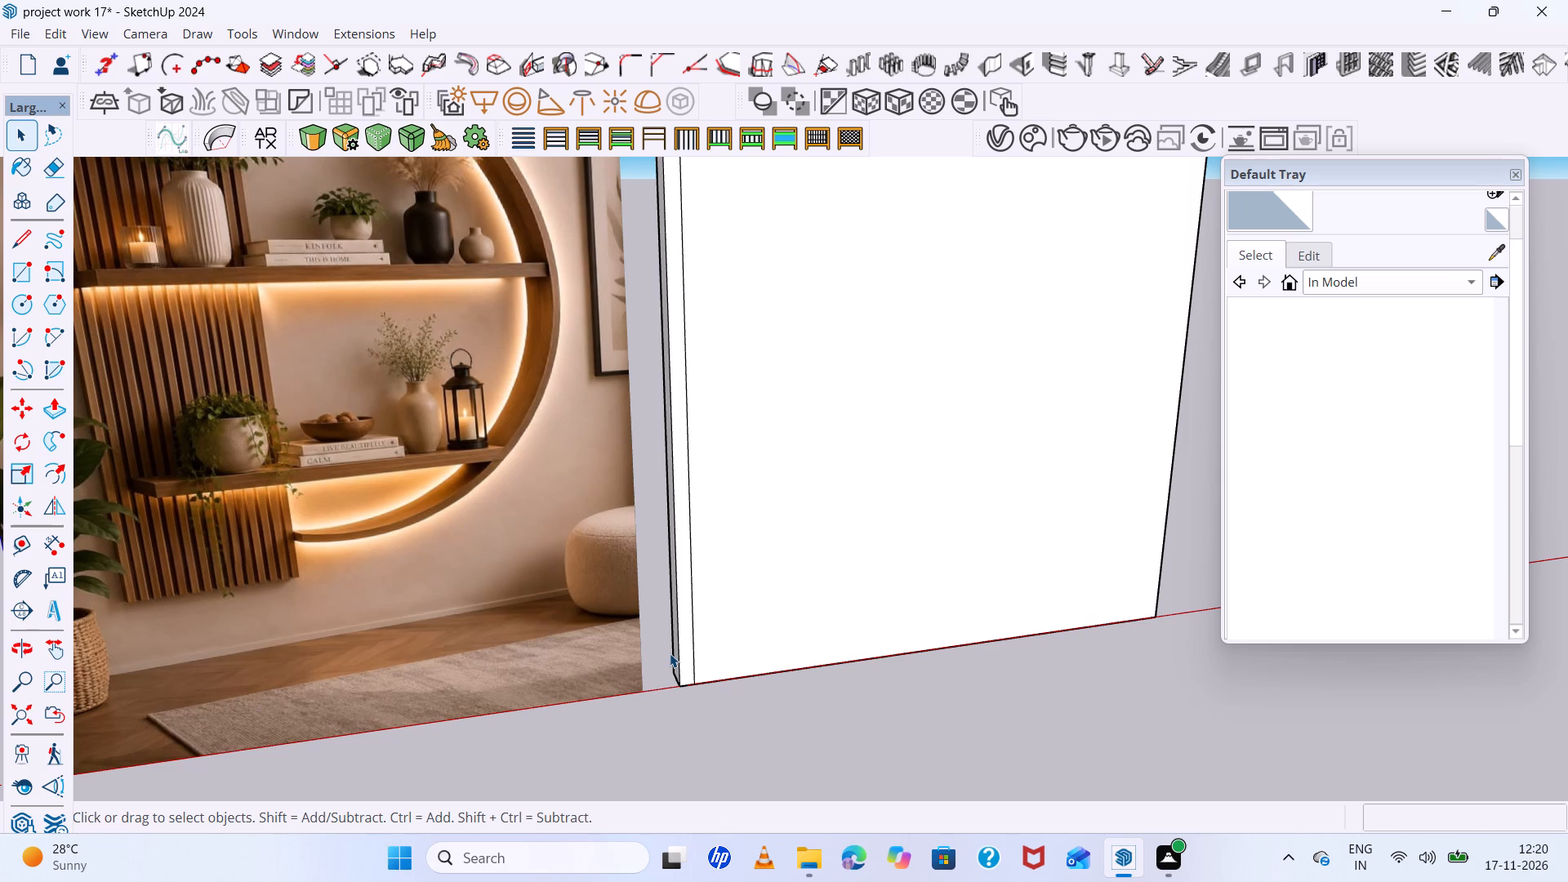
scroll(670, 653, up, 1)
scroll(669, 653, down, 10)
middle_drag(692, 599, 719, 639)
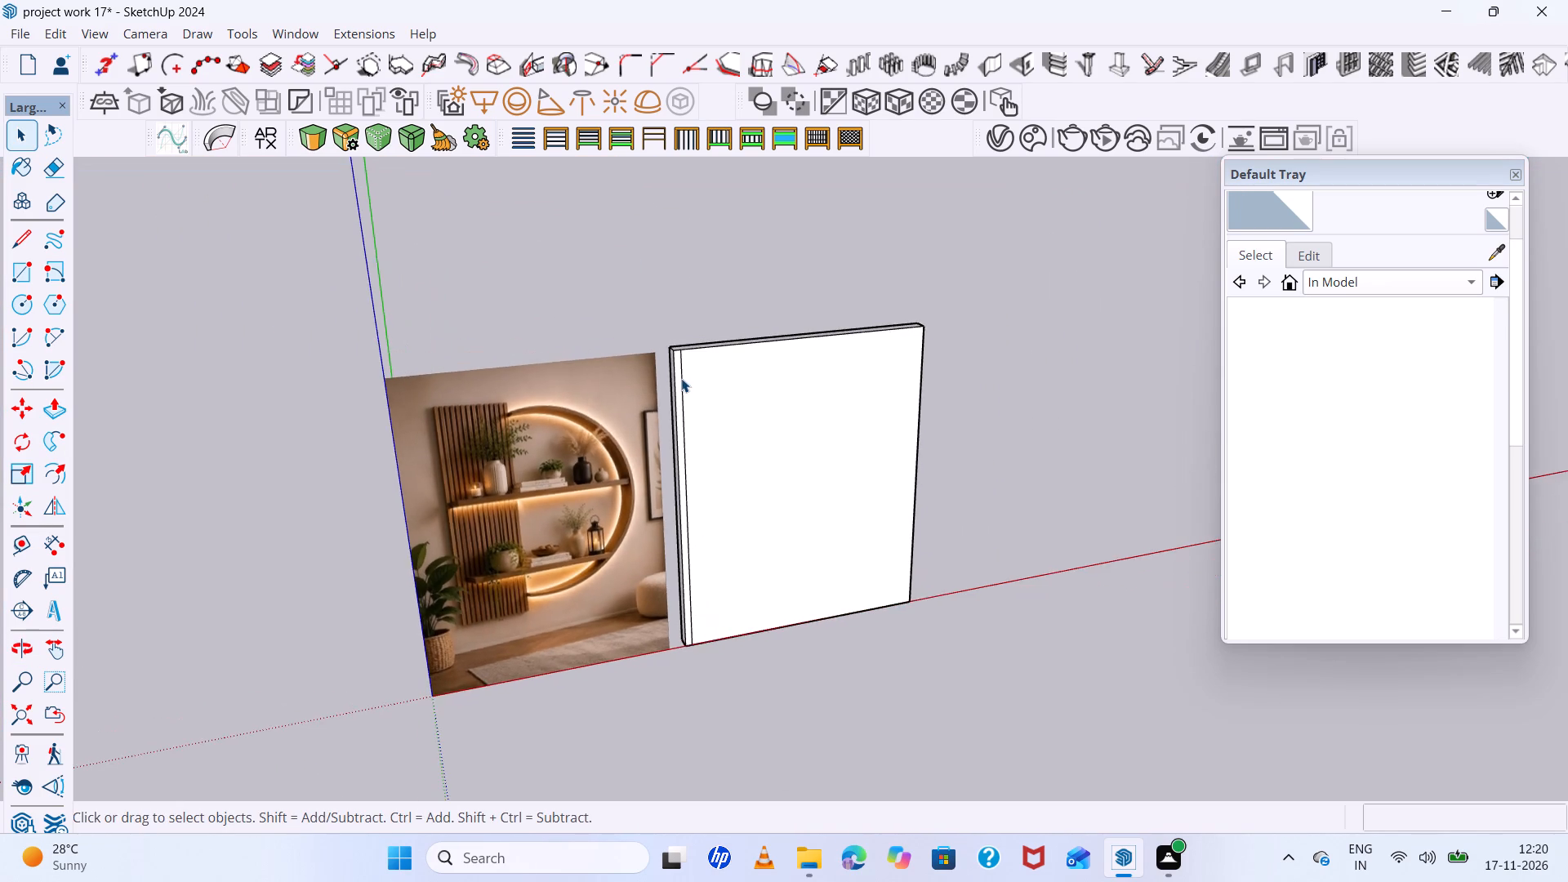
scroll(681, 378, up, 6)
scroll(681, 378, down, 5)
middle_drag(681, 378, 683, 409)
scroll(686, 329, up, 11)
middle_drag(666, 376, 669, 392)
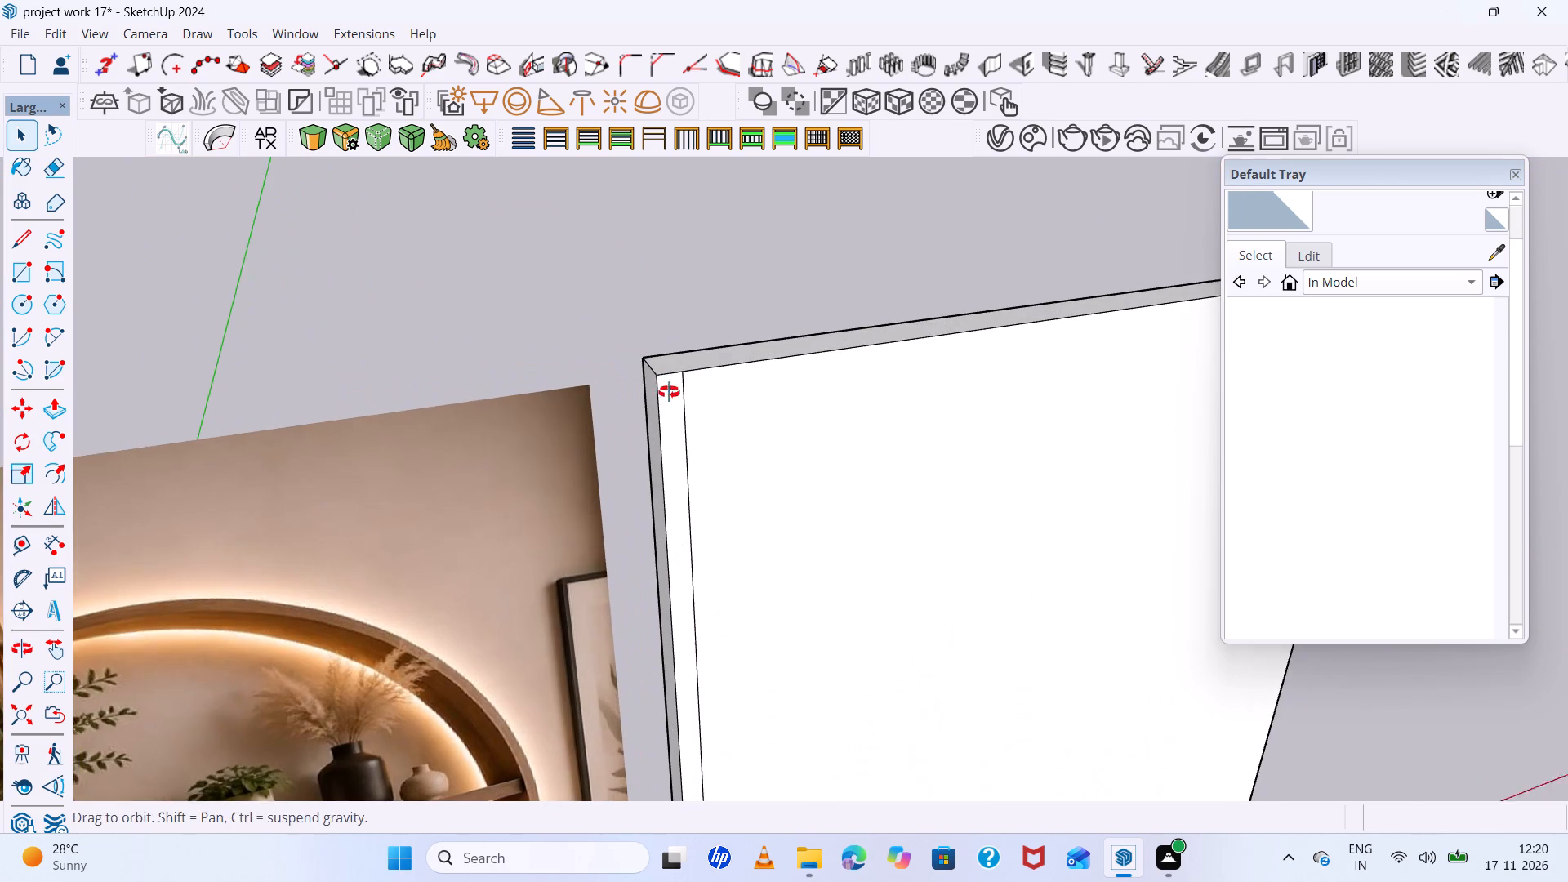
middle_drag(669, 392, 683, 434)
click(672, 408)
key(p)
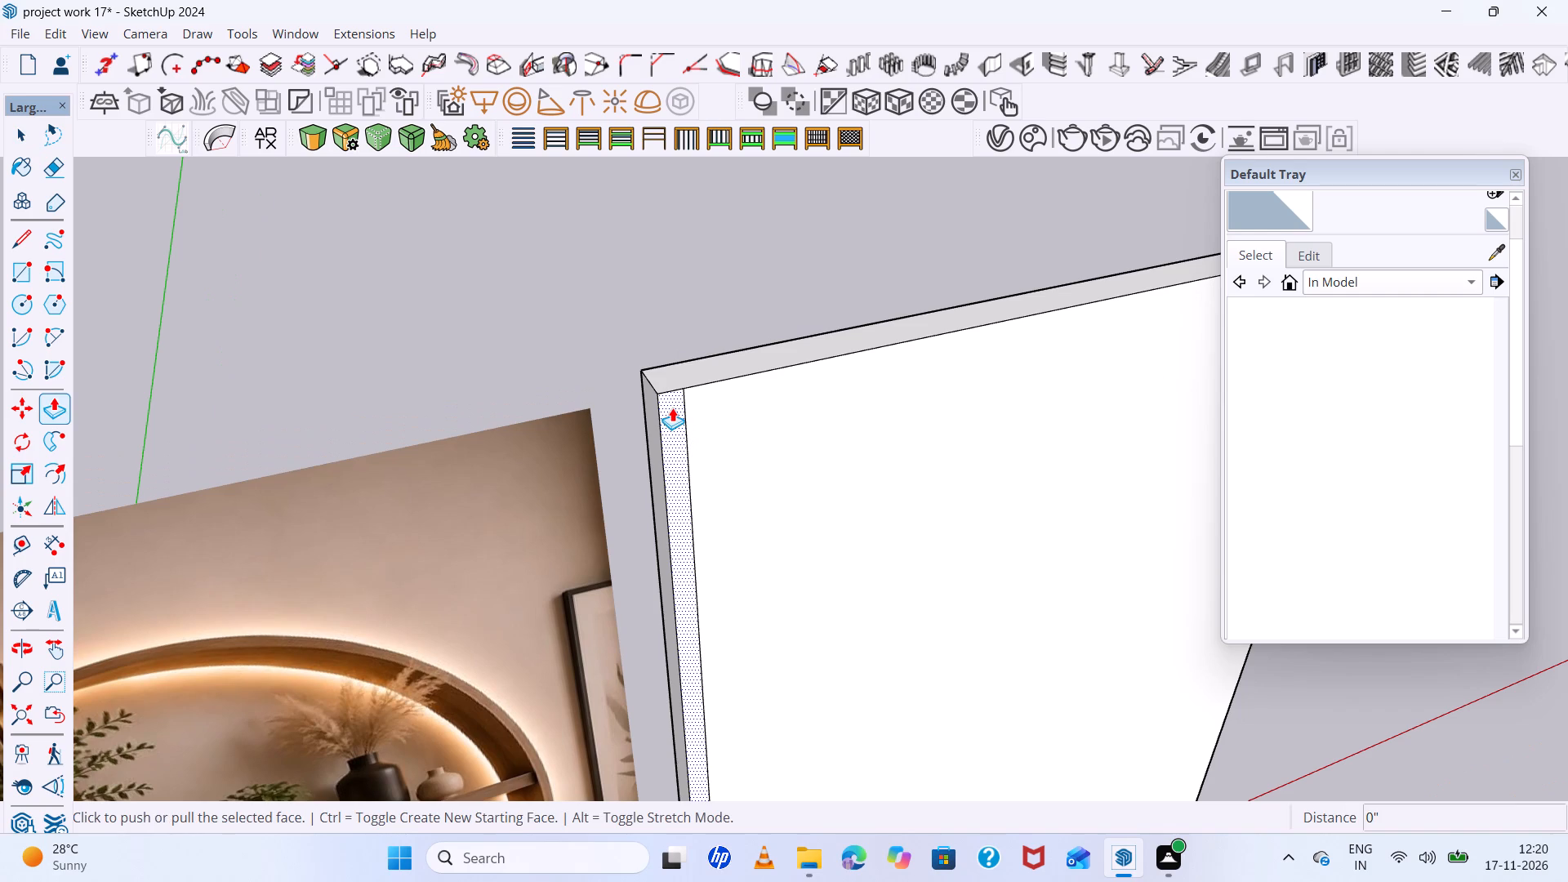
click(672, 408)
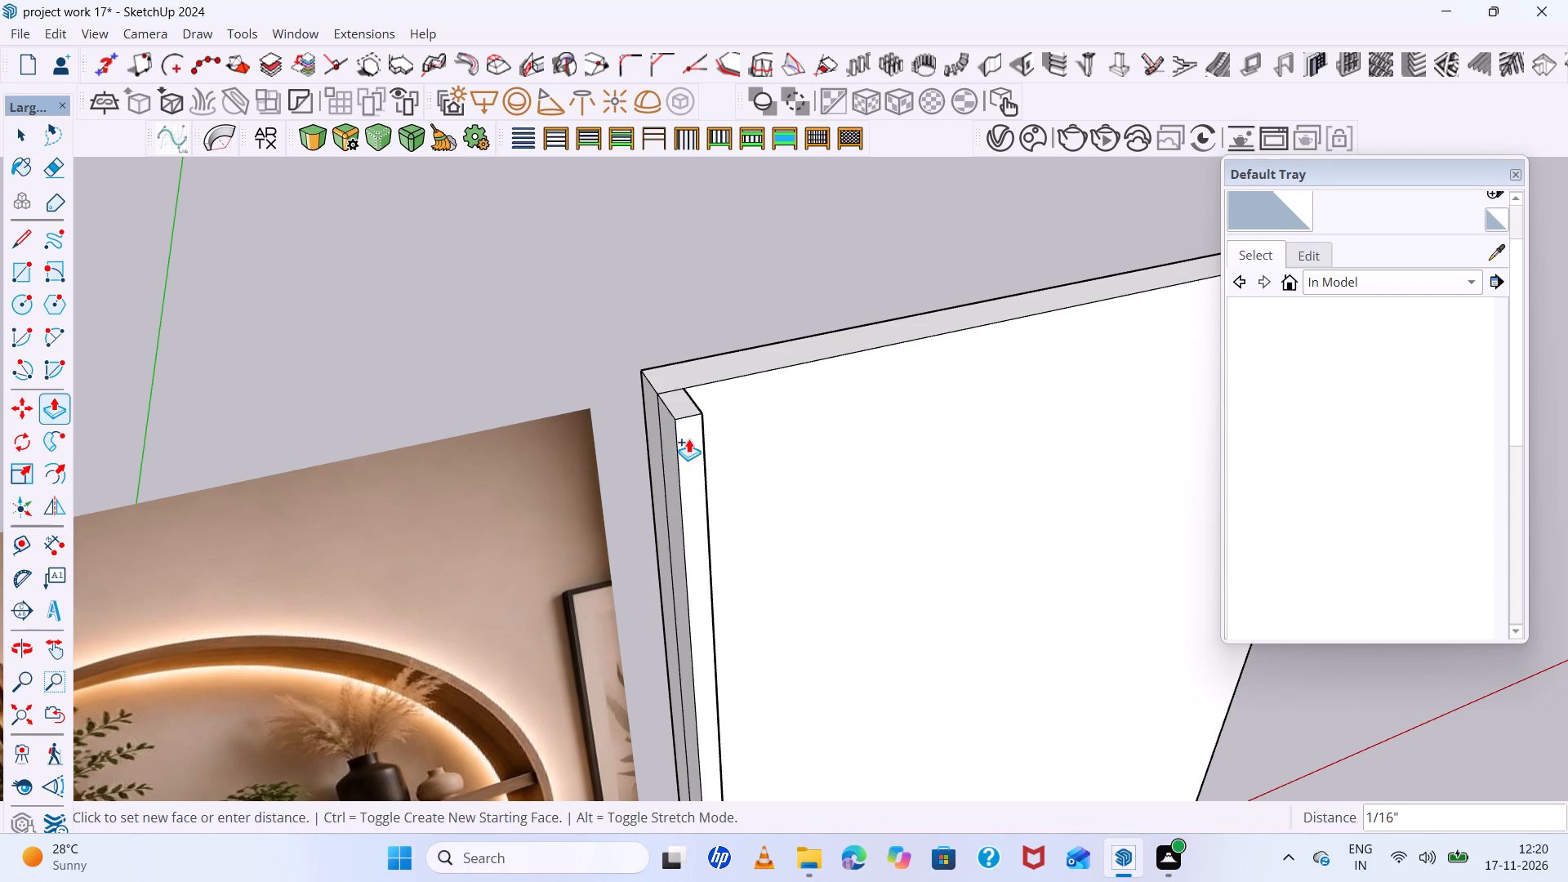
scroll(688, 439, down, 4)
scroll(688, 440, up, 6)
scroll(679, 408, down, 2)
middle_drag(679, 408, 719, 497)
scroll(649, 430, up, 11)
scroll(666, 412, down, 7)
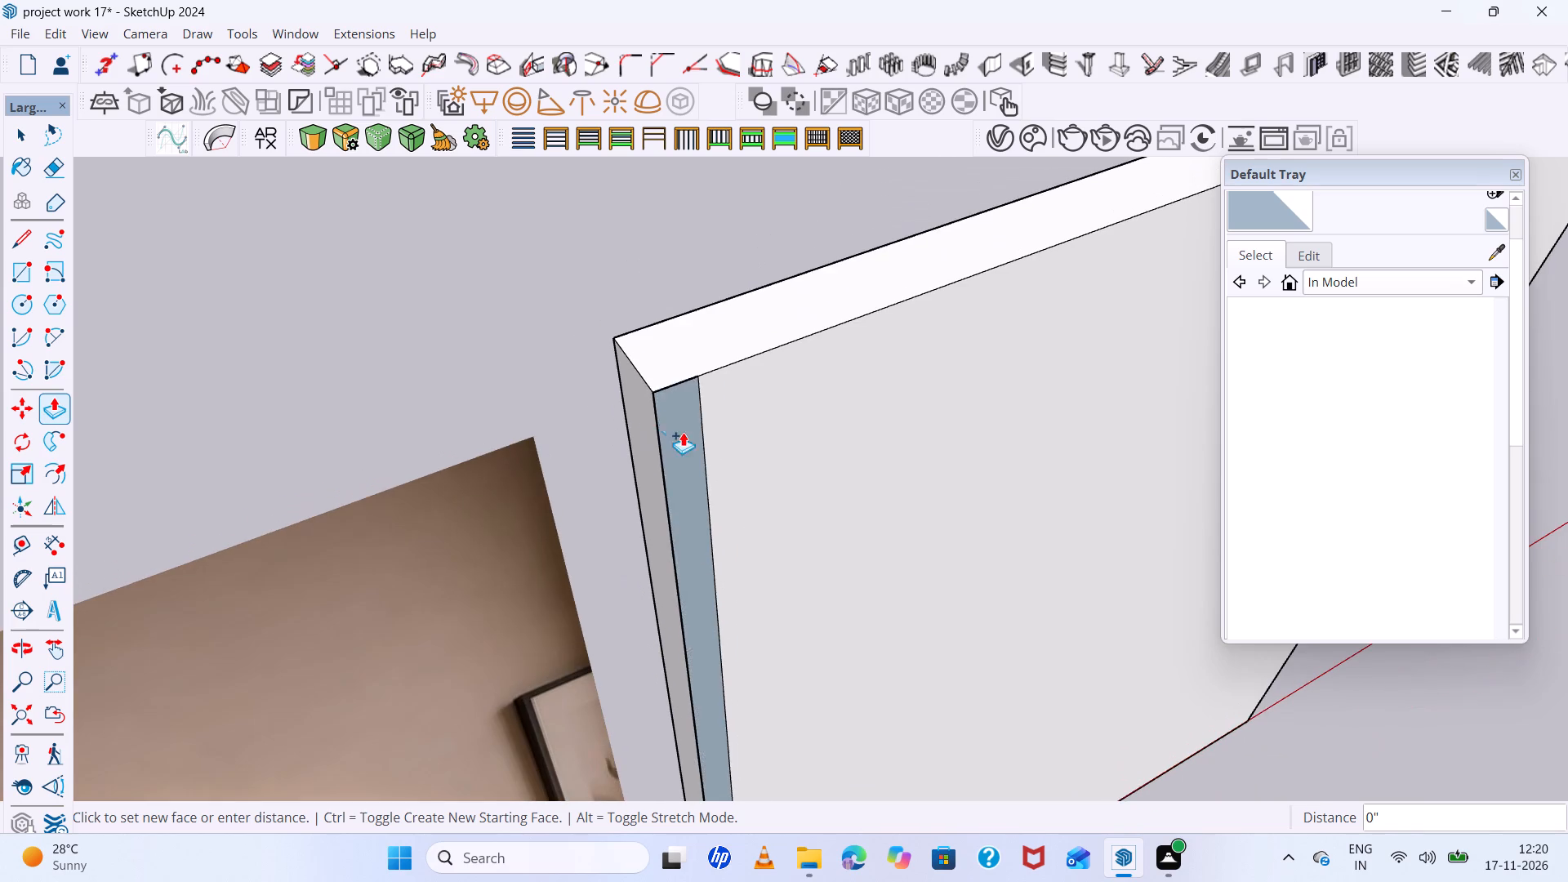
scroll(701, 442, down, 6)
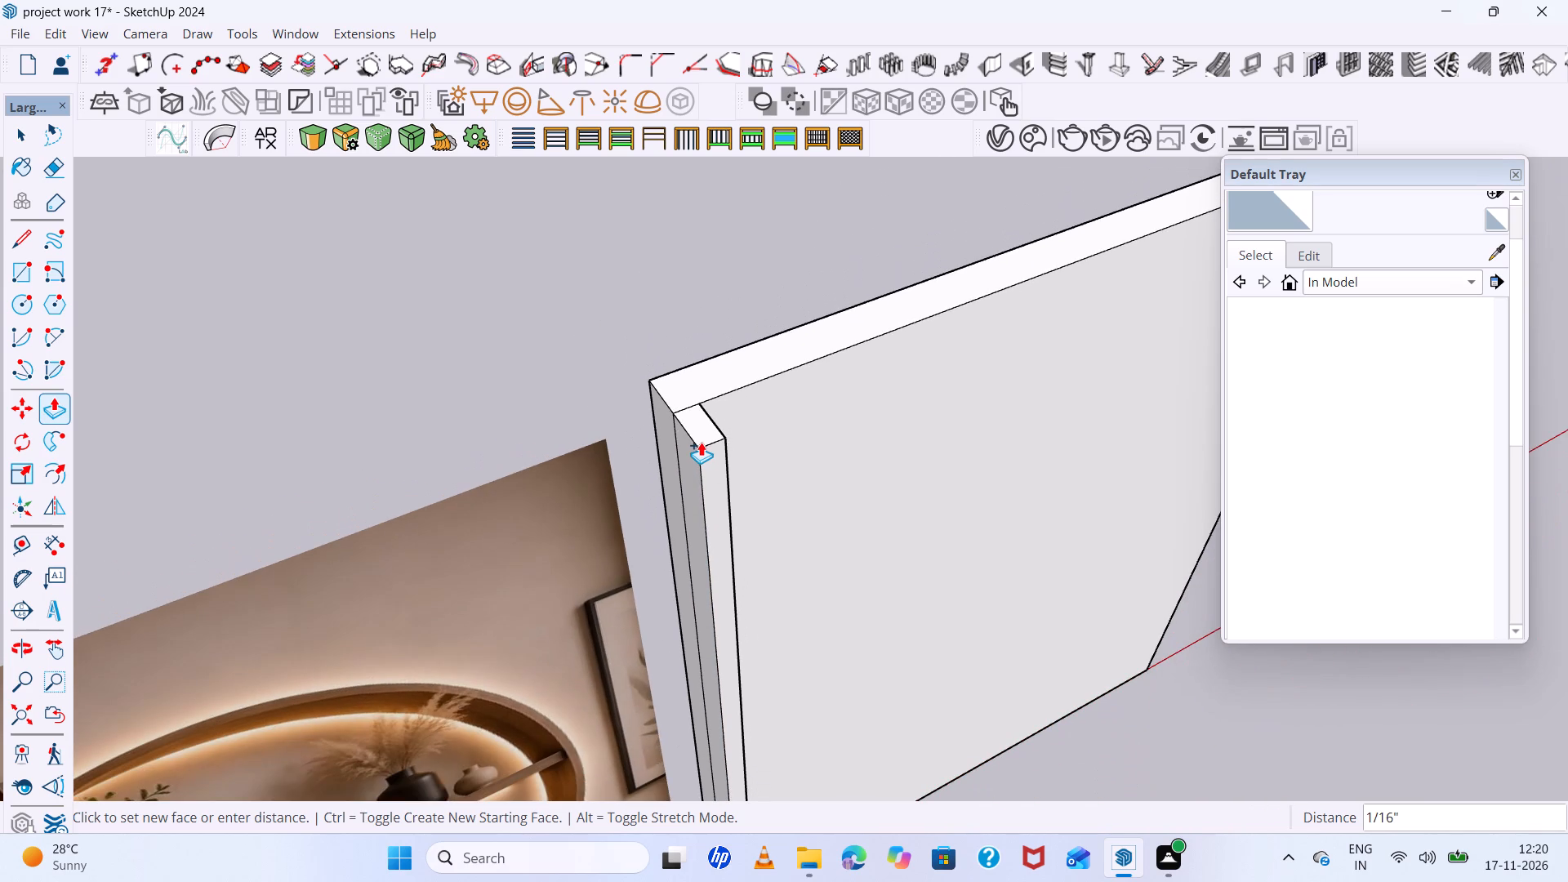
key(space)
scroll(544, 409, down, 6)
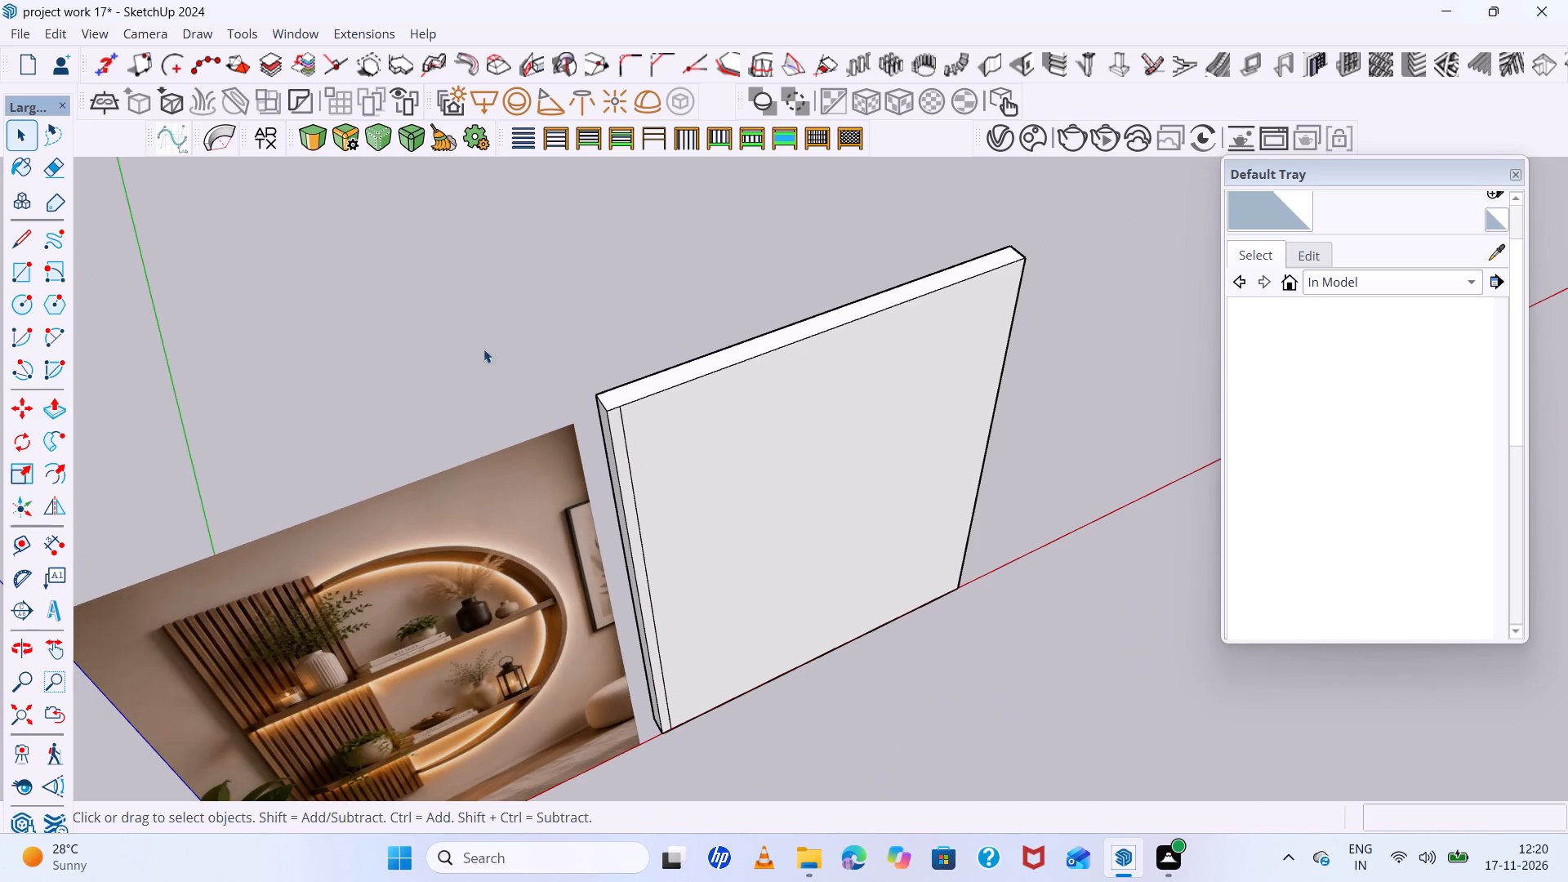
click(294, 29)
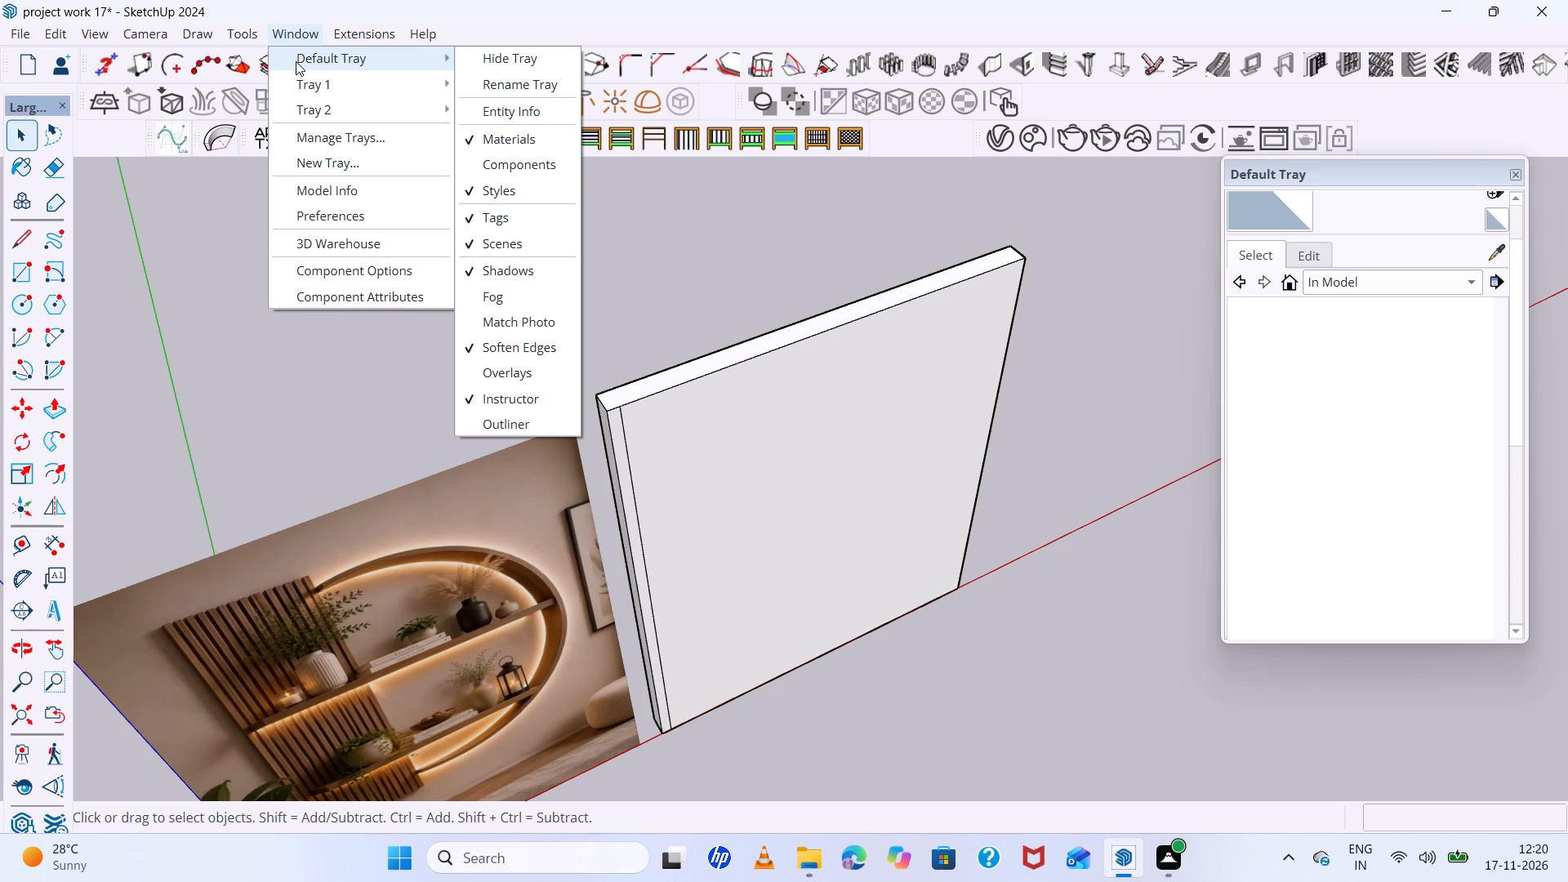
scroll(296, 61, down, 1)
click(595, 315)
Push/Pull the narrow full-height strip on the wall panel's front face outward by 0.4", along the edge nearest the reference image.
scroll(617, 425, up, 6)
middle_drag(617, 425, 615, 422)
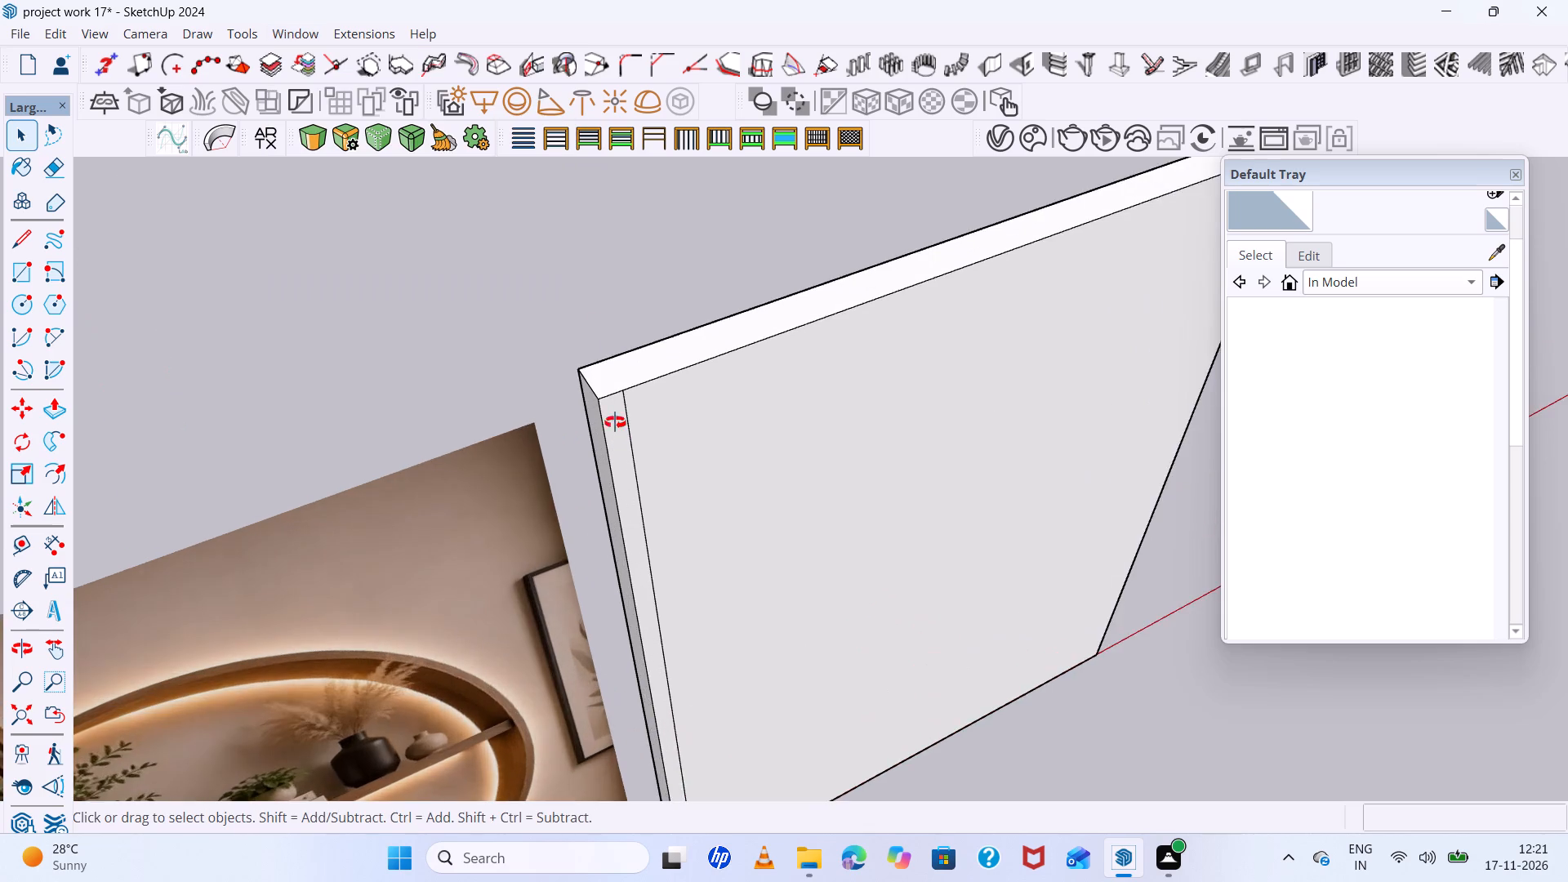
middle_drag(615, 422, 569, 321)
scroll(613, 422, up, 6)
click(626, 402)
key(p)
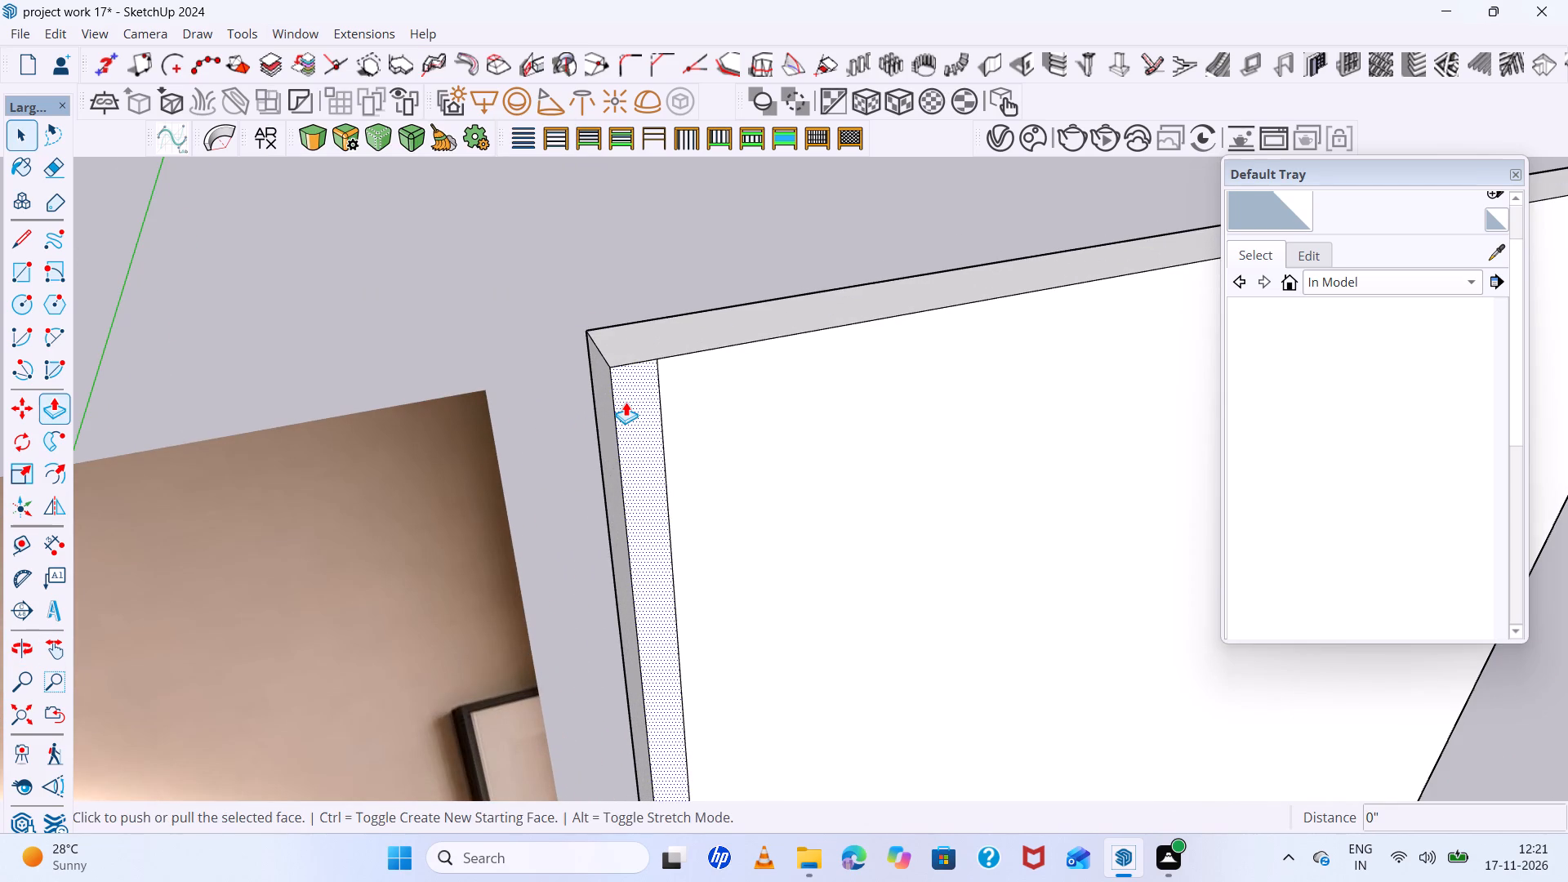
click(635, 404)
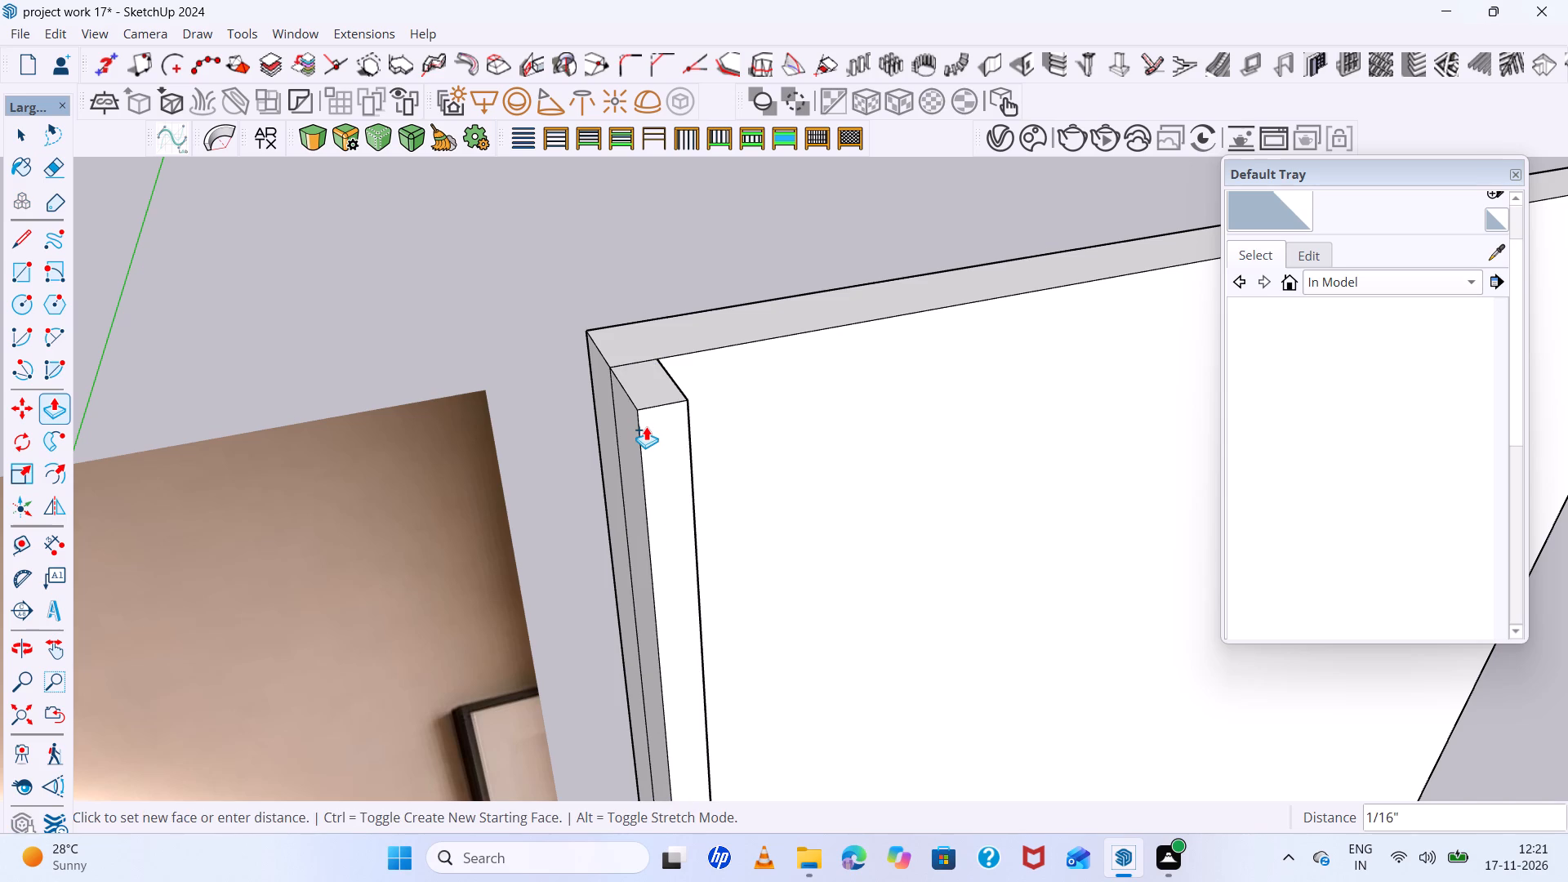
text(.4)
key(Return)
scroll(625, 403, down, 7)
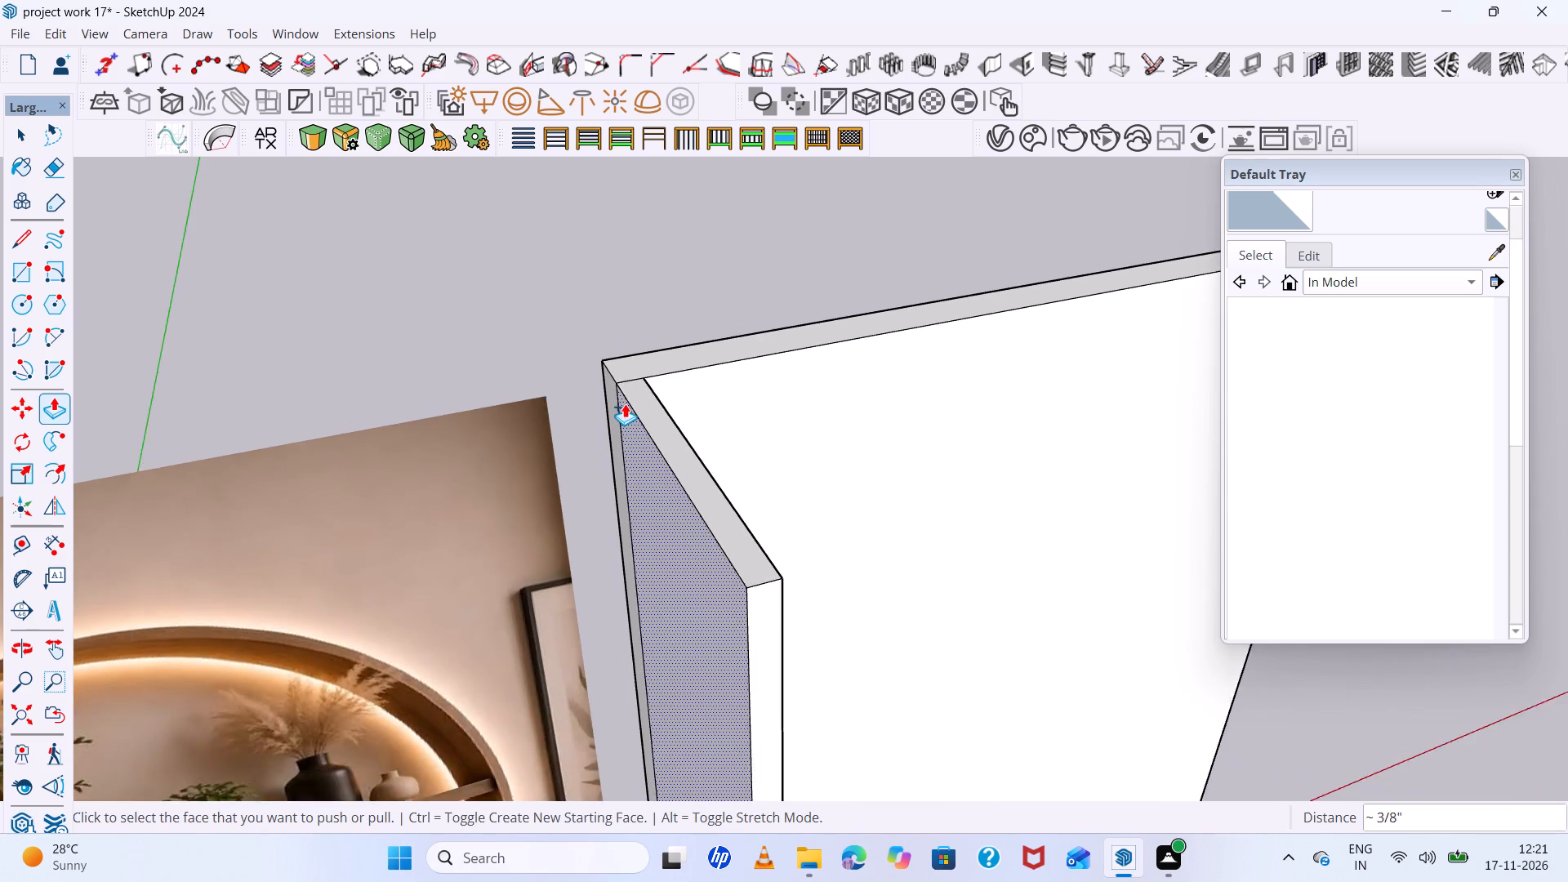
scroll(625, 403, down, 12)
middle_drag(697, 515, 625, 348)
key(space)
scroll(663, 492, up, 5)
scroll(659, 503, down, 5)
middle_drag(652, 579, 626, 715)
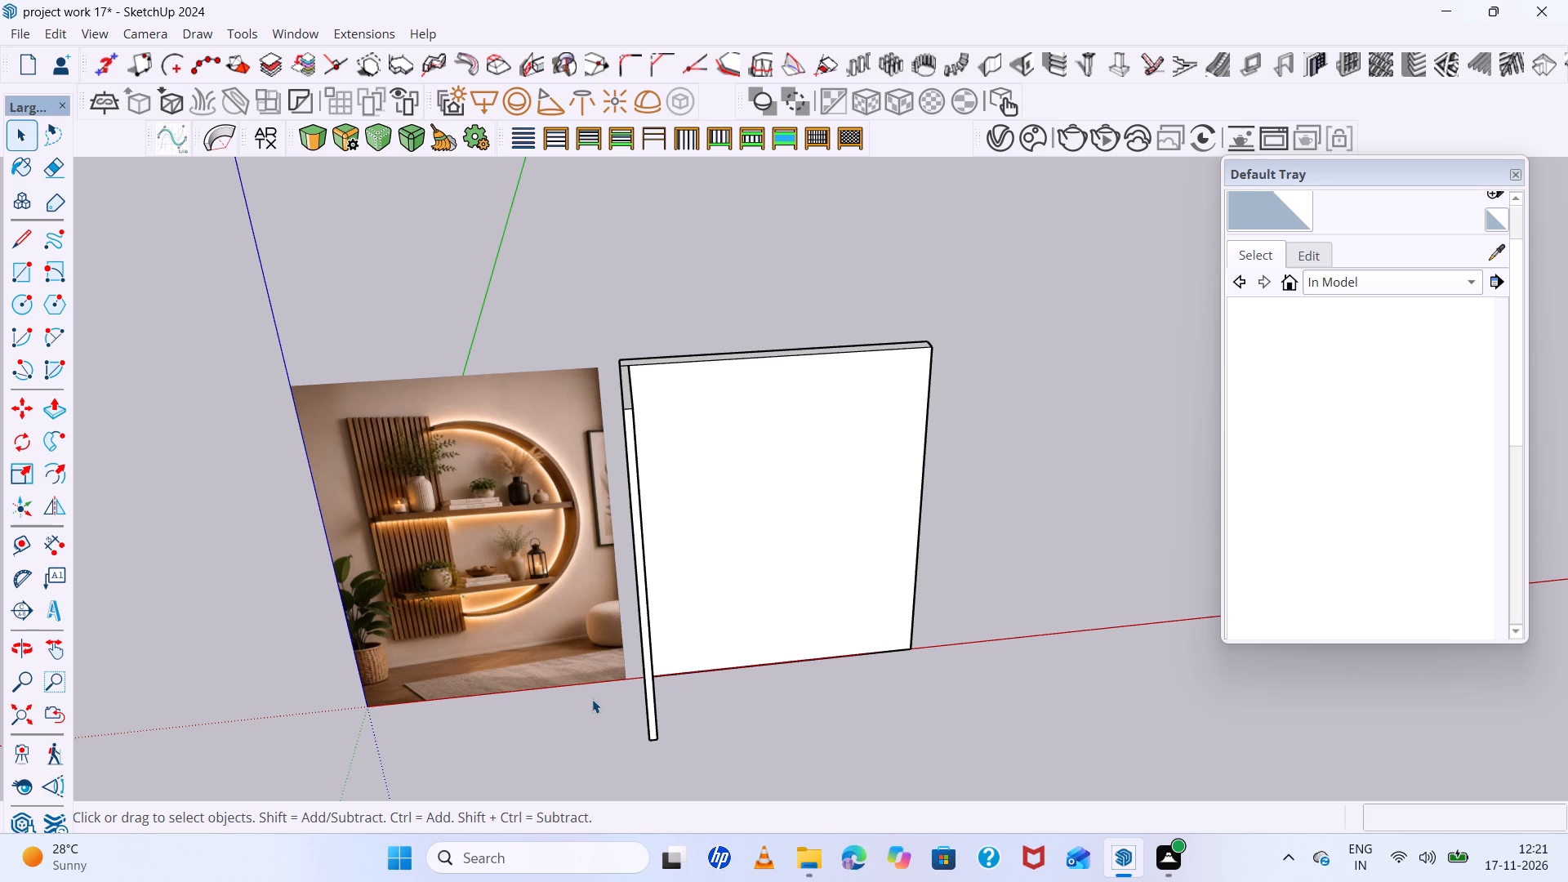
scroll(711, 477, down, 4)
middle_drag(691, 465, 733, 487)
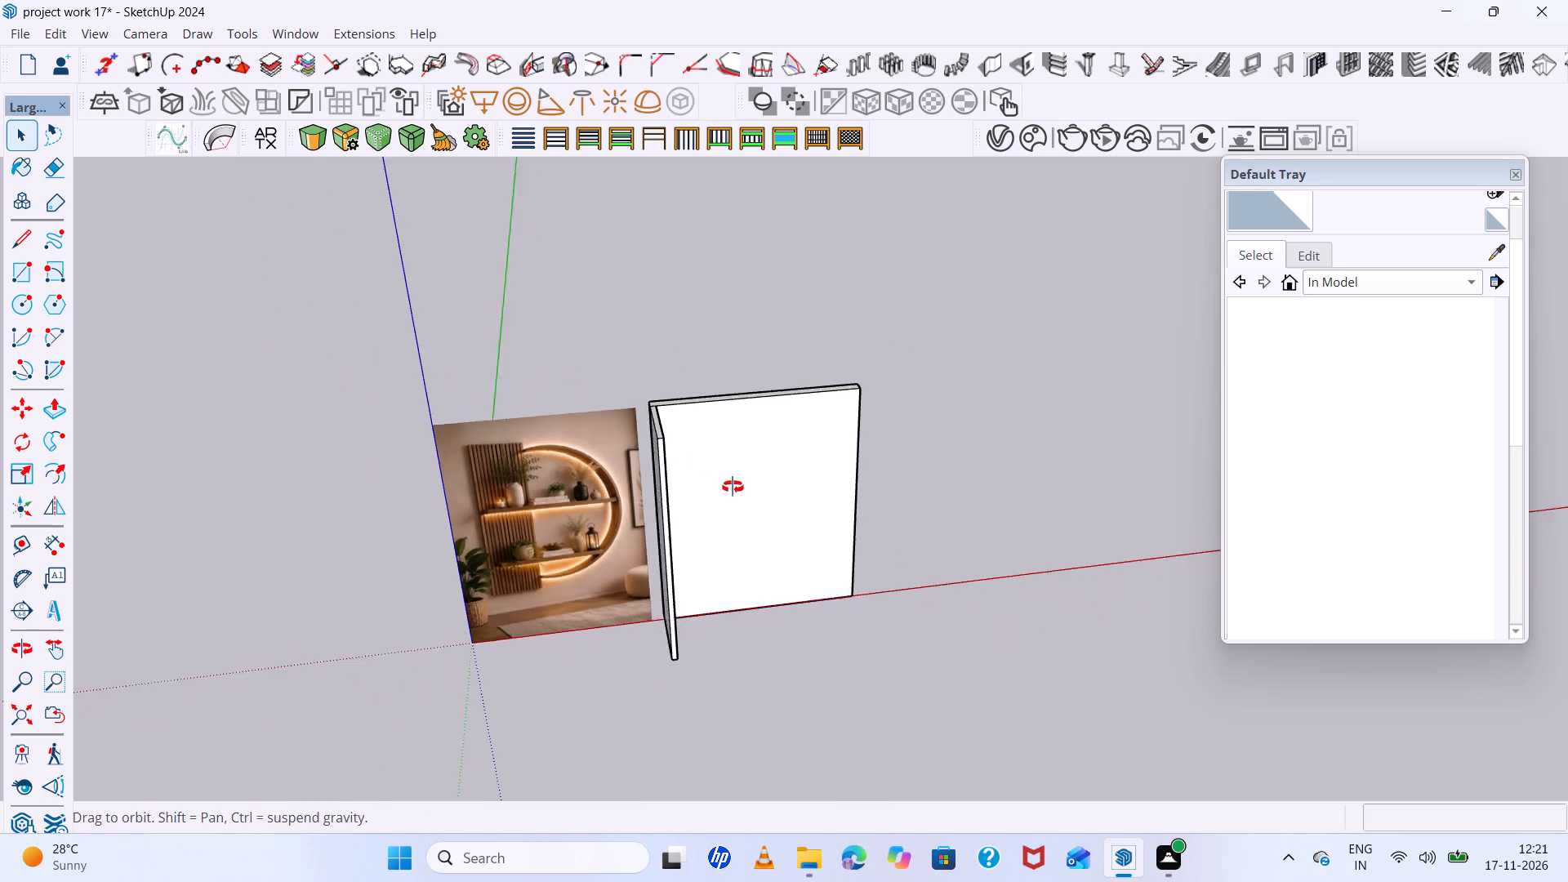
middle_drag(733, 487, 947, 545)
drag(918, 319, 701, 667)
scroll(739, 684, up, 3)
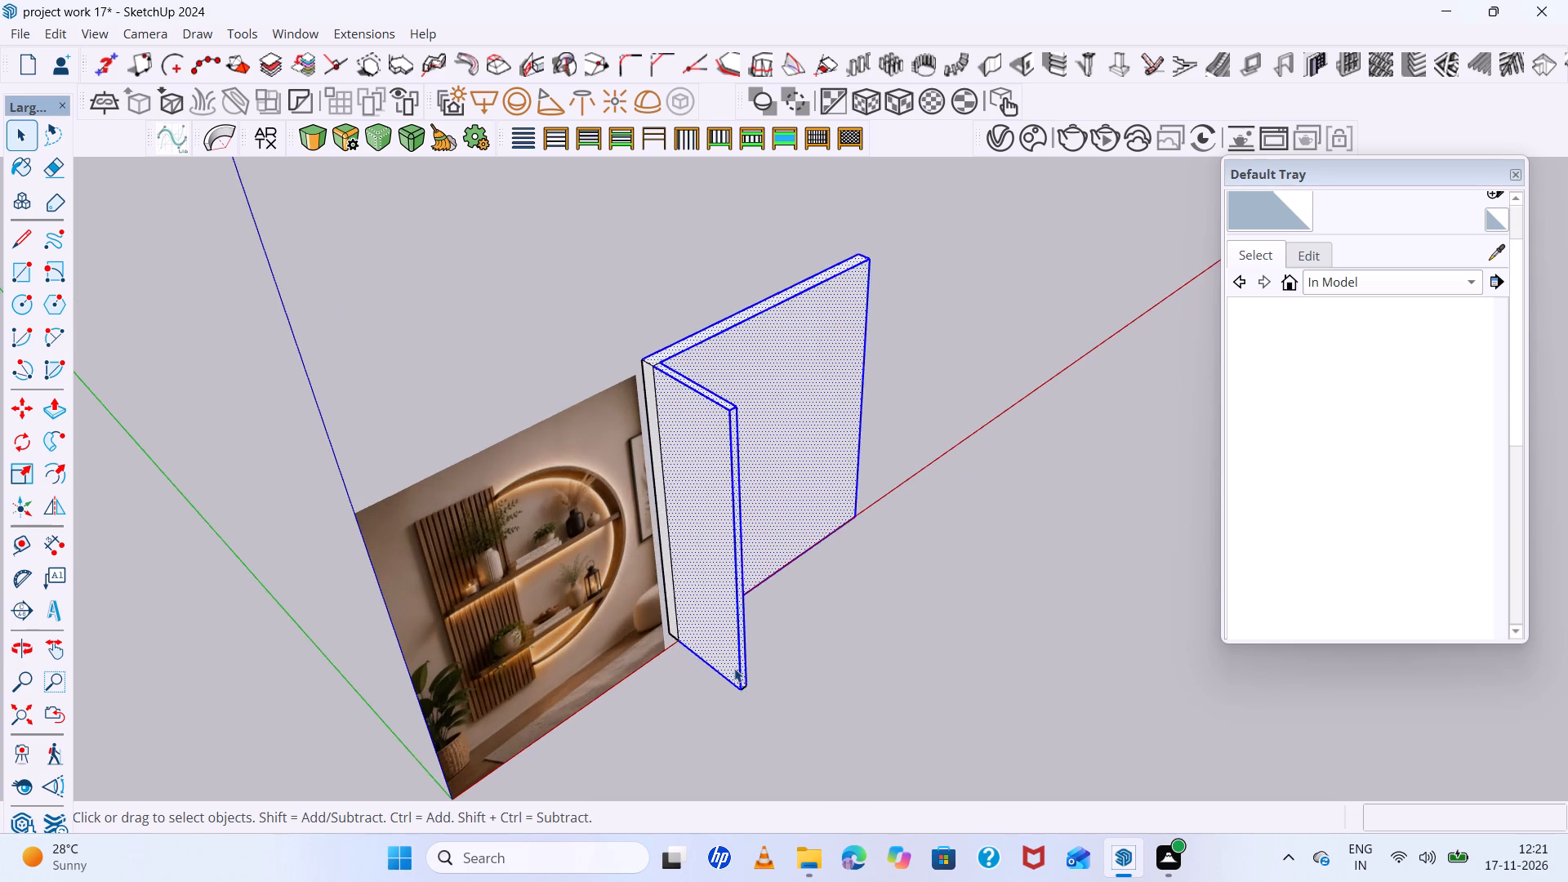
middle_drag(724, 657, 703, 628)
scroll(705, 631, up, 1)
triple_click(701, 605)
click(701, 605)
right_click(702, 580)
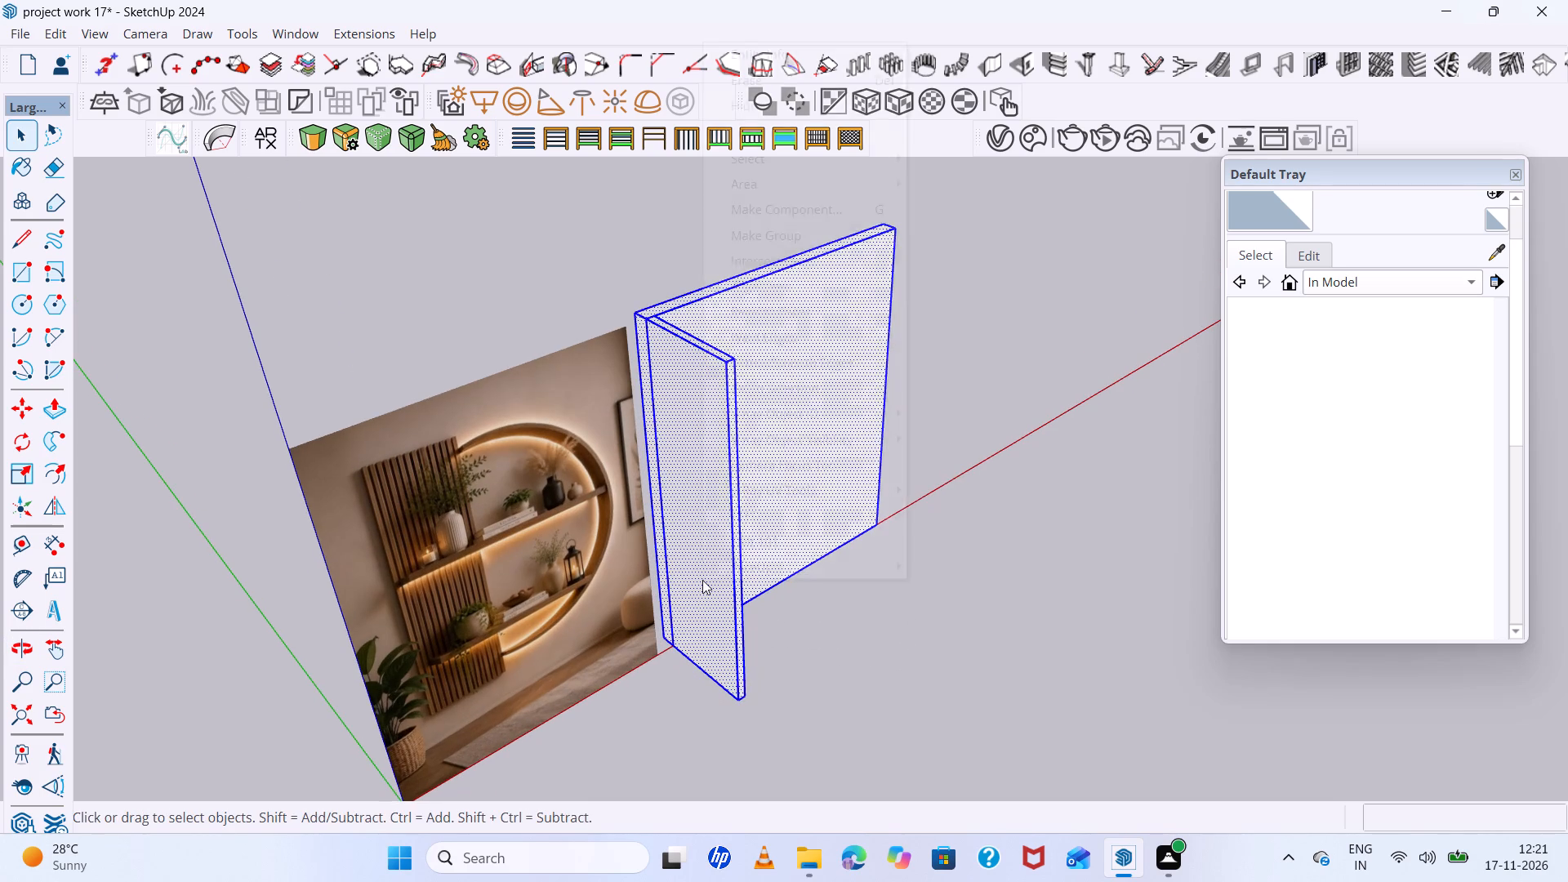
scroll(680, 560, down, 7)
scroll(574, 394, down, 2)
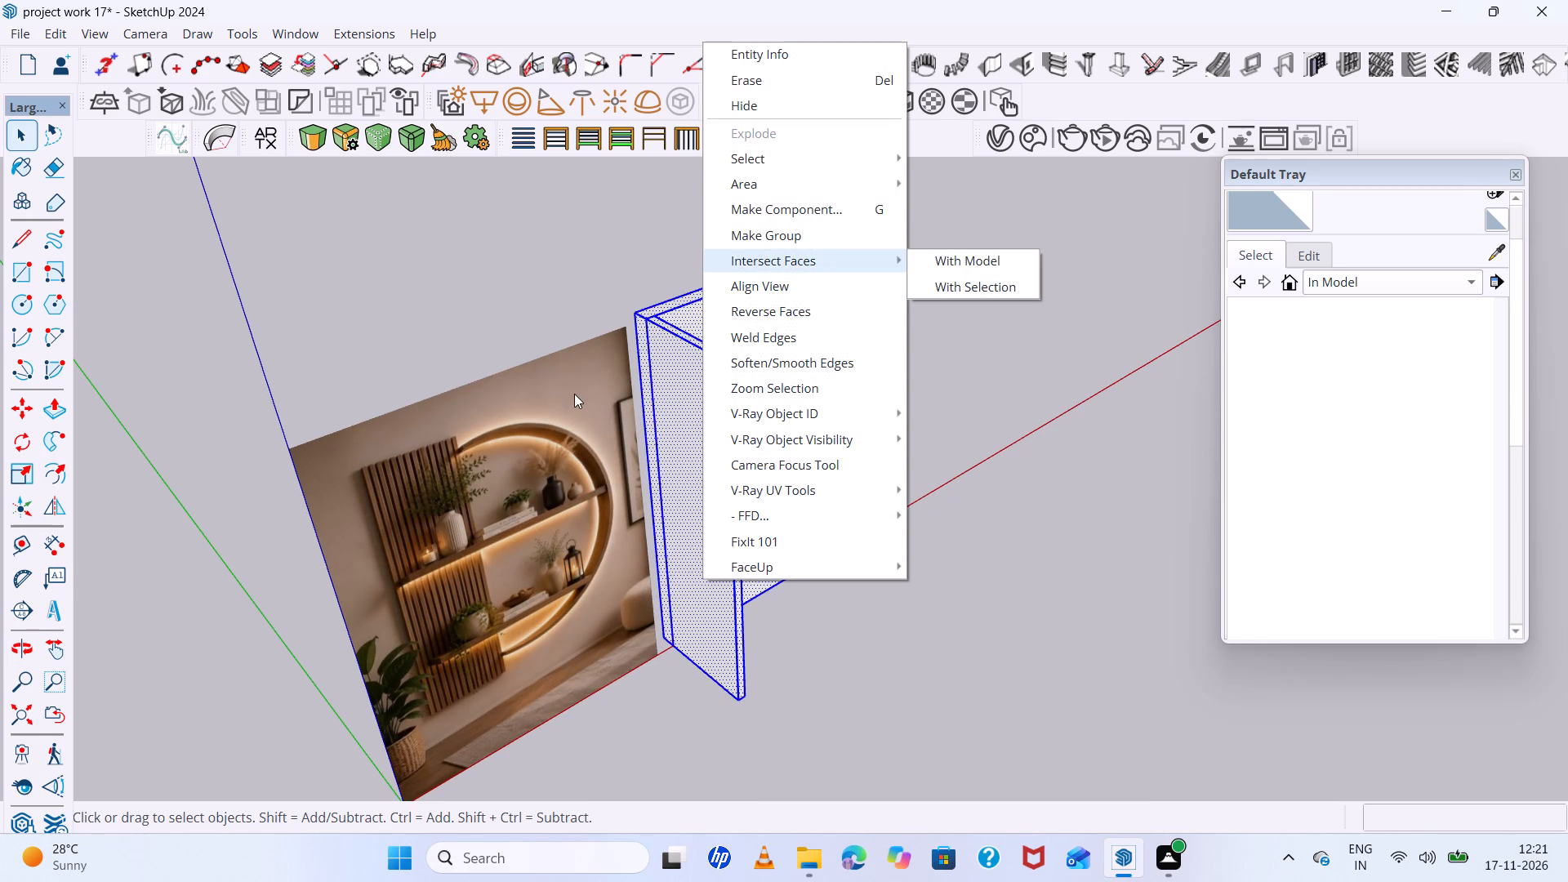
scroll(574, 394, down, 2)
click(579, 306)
Delete the wall panel together with its projecting side strip, keeping the reference image.
scroll(552, 325, down, 6)
middle_drag(657, 430, 585, 421)
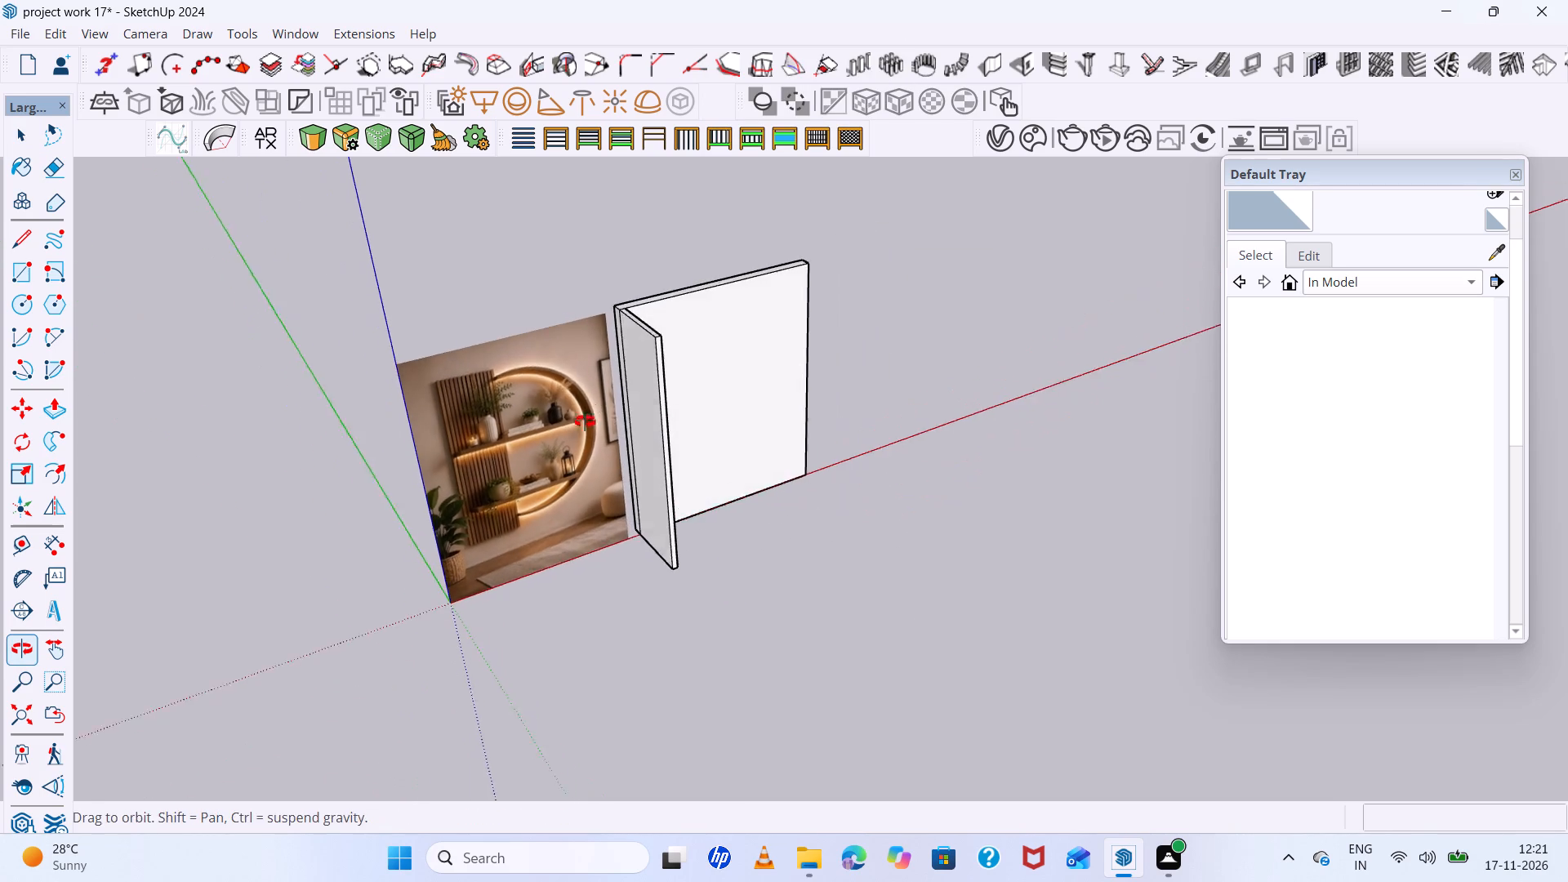
middle_drag(585, 421, 580, 427)
scroll(661, 446, up, 6)
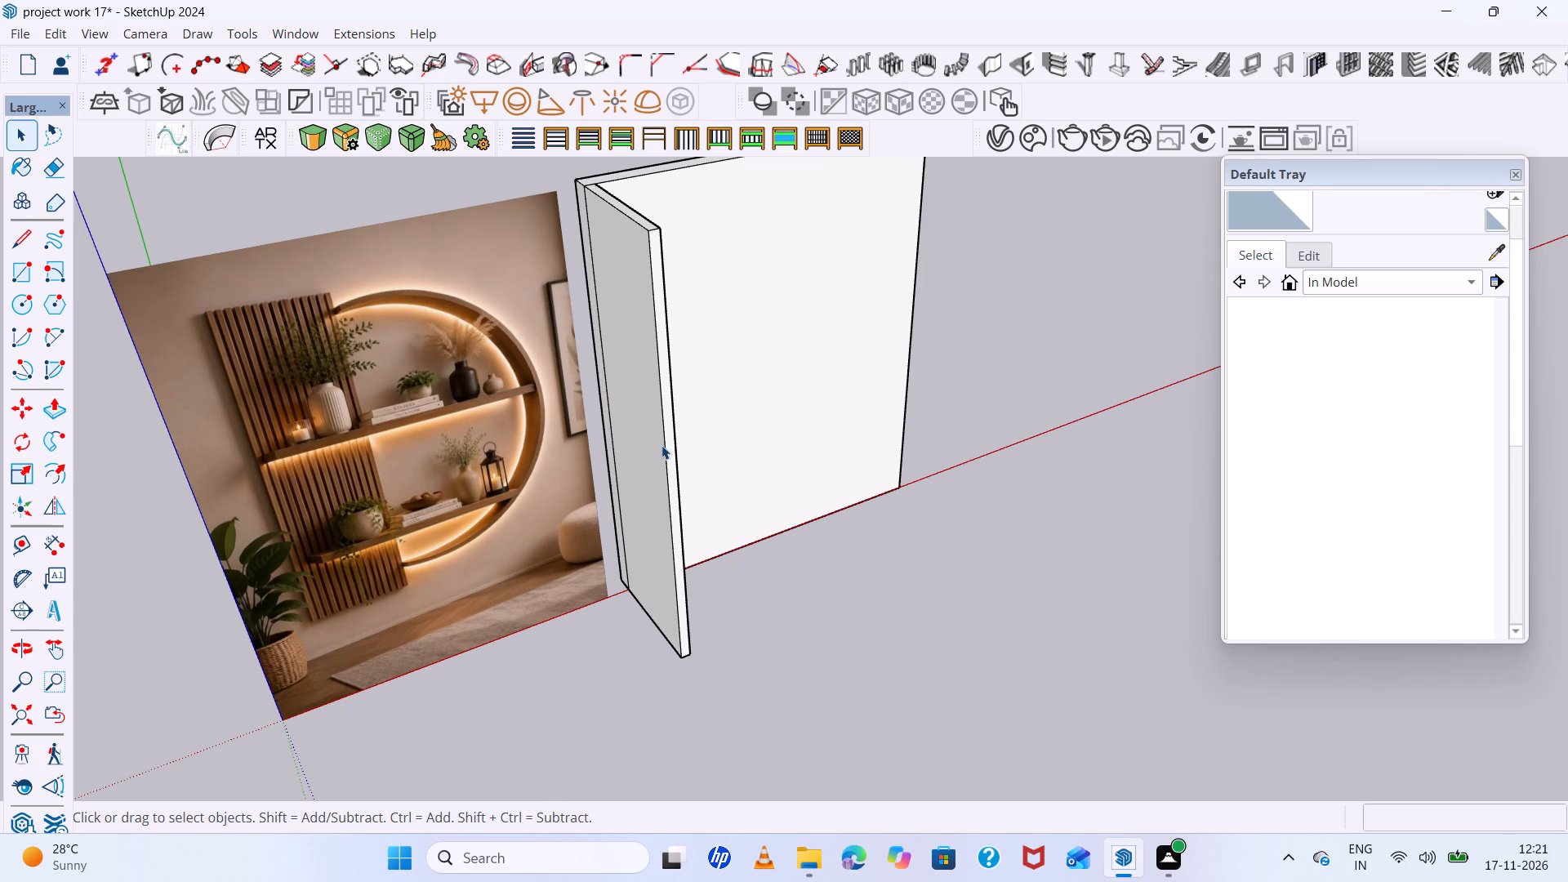
scroll(661, 445, down, 4)
scroll(728, 307, up, 5)
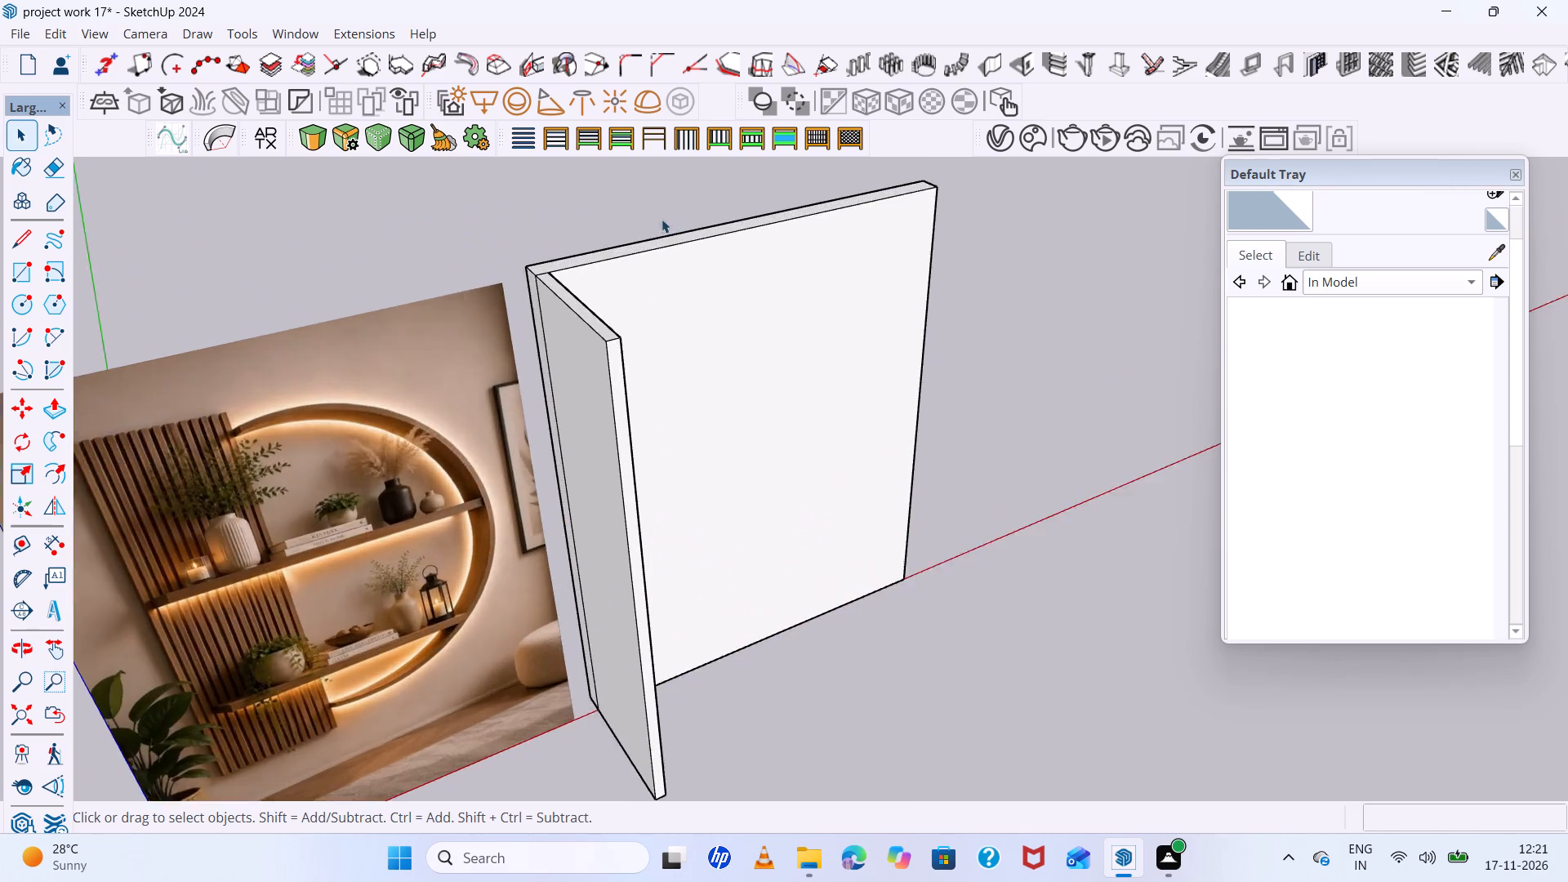
scroll(635, 231, down, 2)
middle_drag(635, 306, 644, 404)
scroll(627, 412, up, 6)
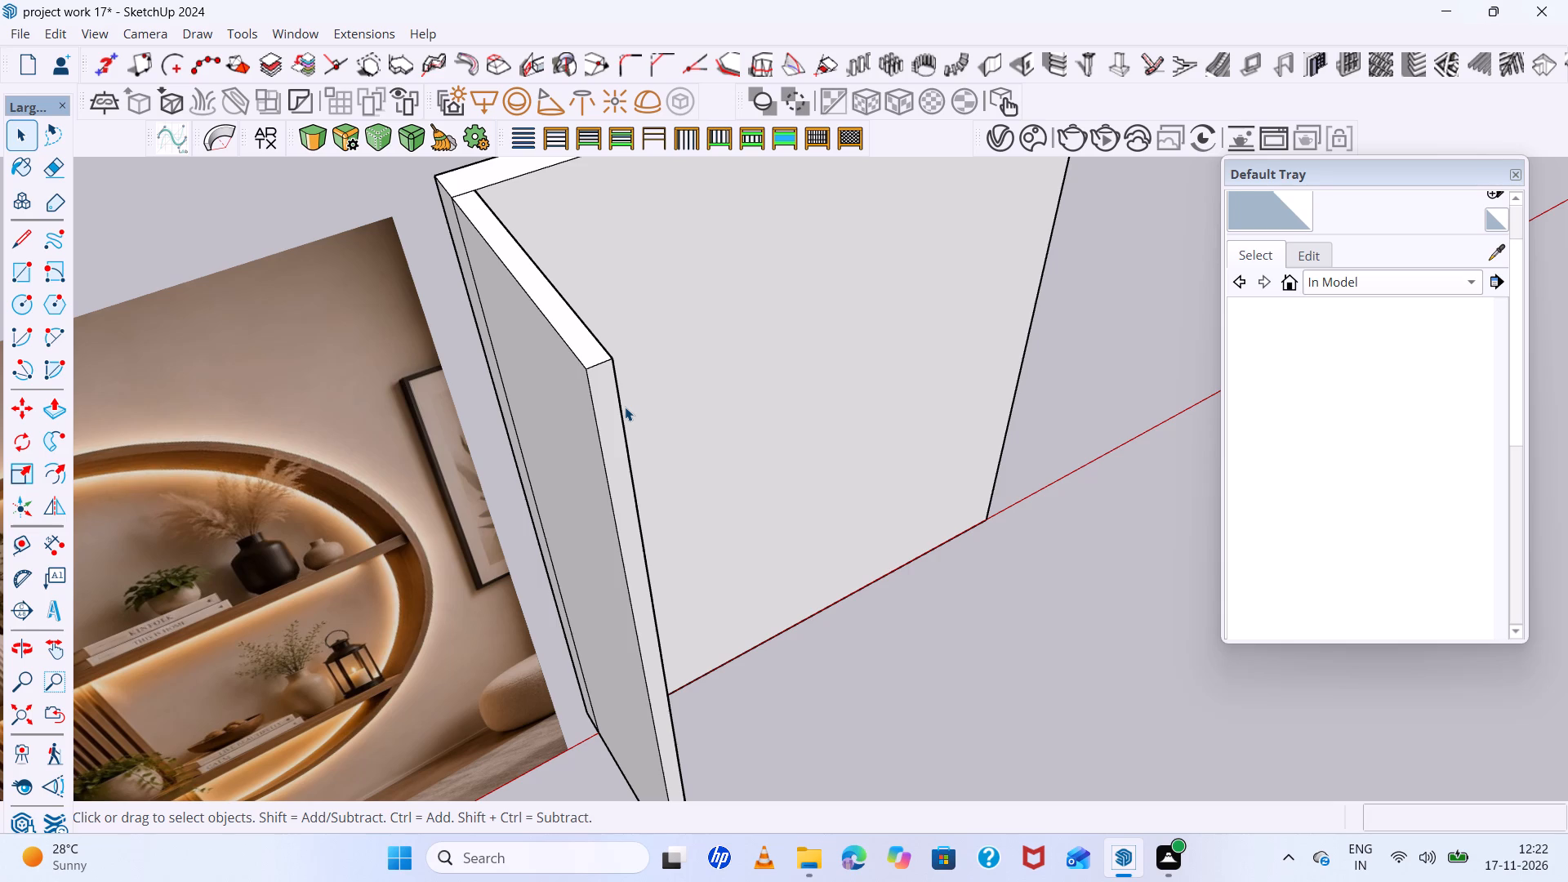
scroll(562, 356, down, 9)
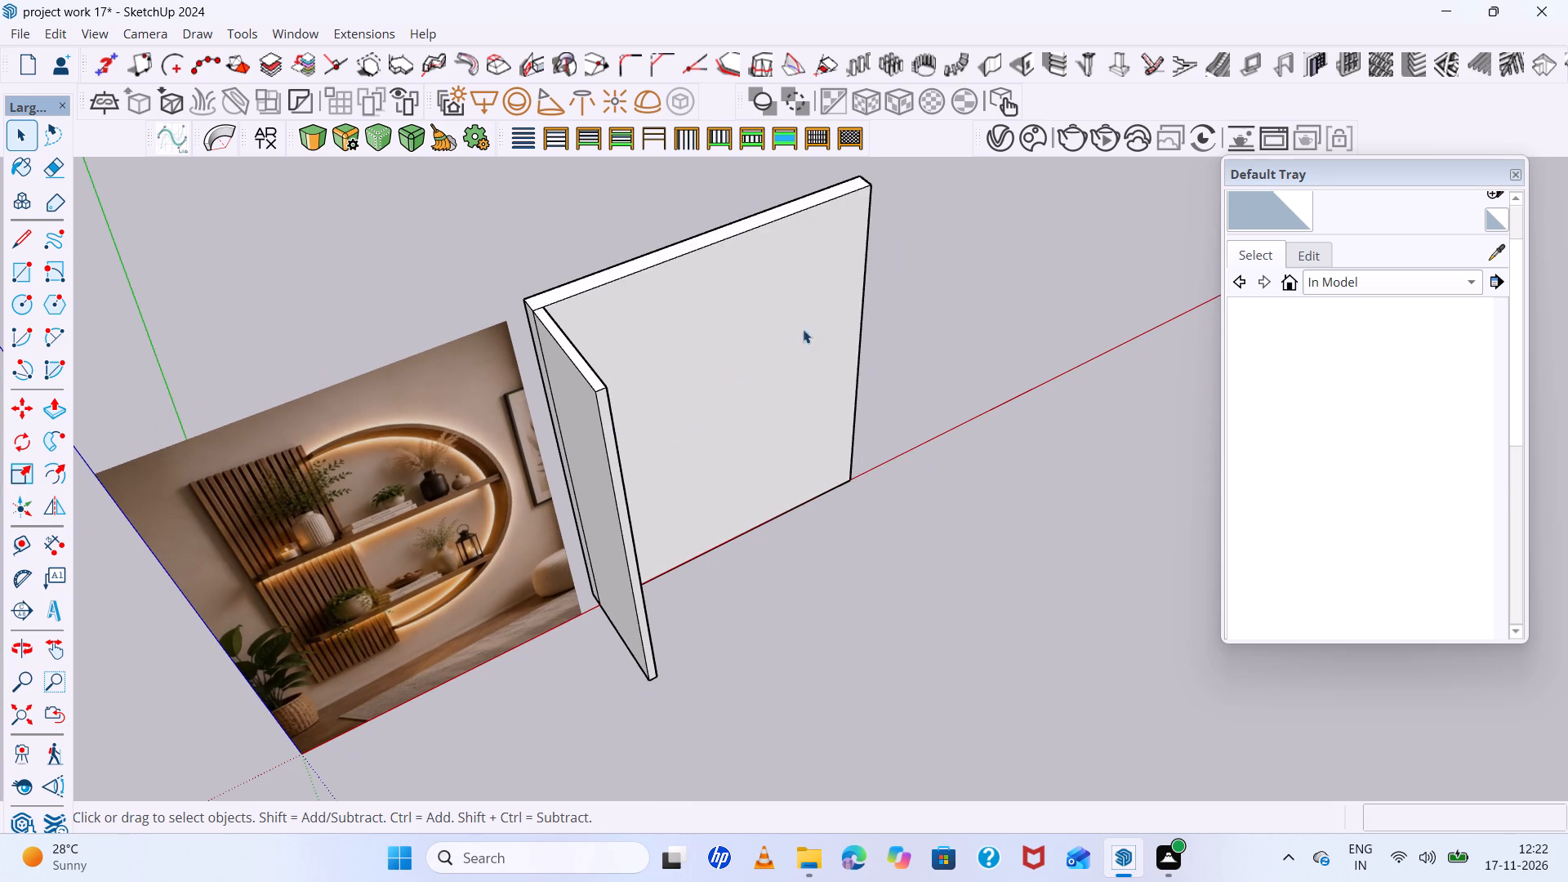
drag(900, 236, 586, 604)
scroll(594, 587, up, 5)
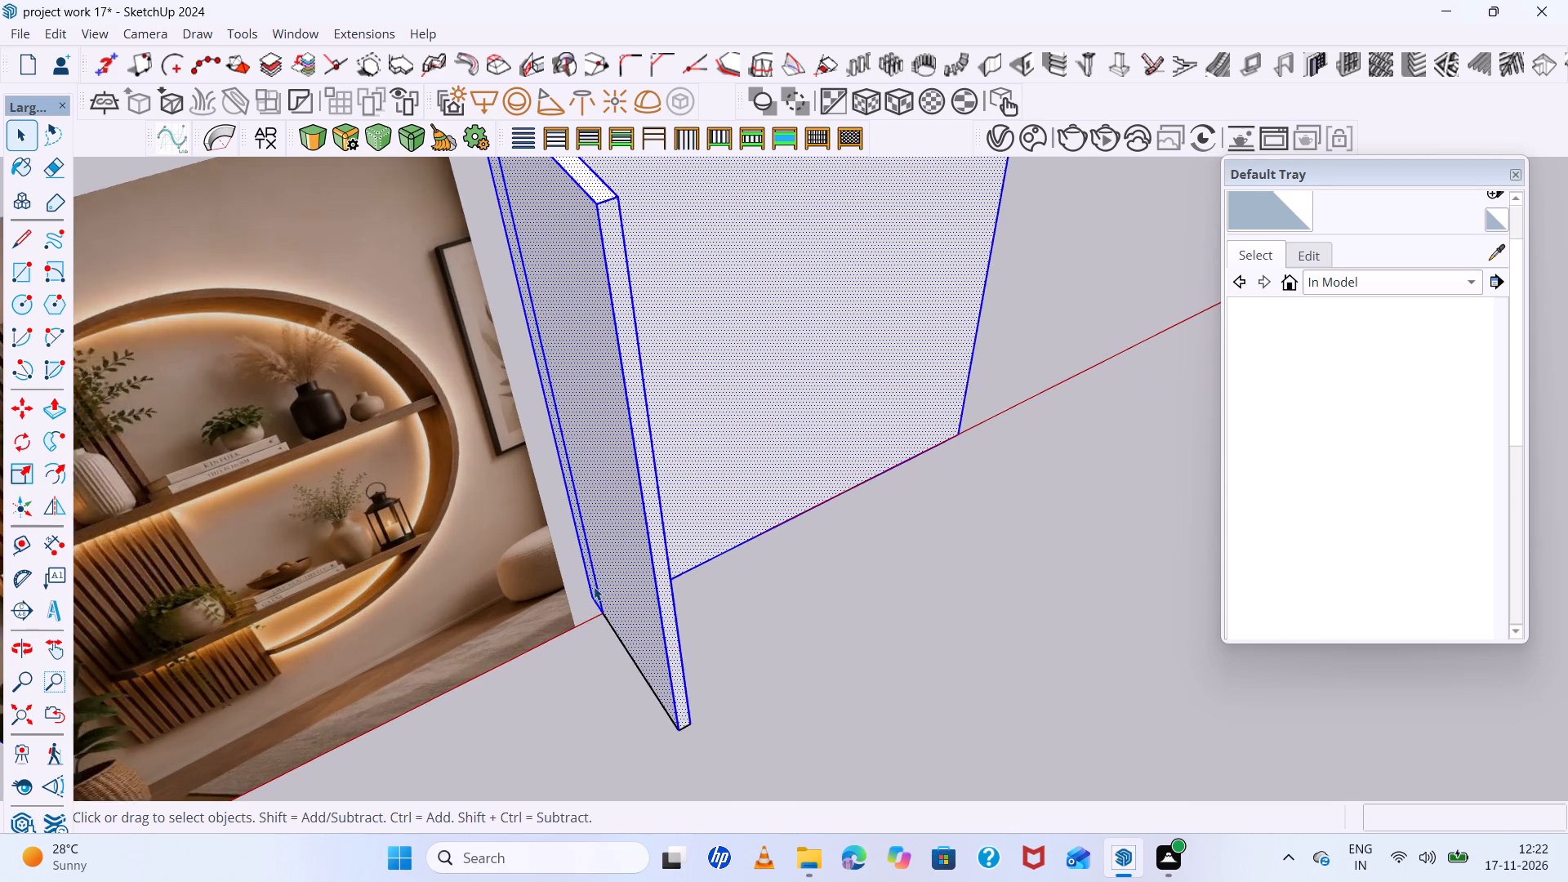
key(Delete)
Erase the stray edges left over from the deleted wall panel, leaving only the reference image.
scroll(561, 581, down, 5)
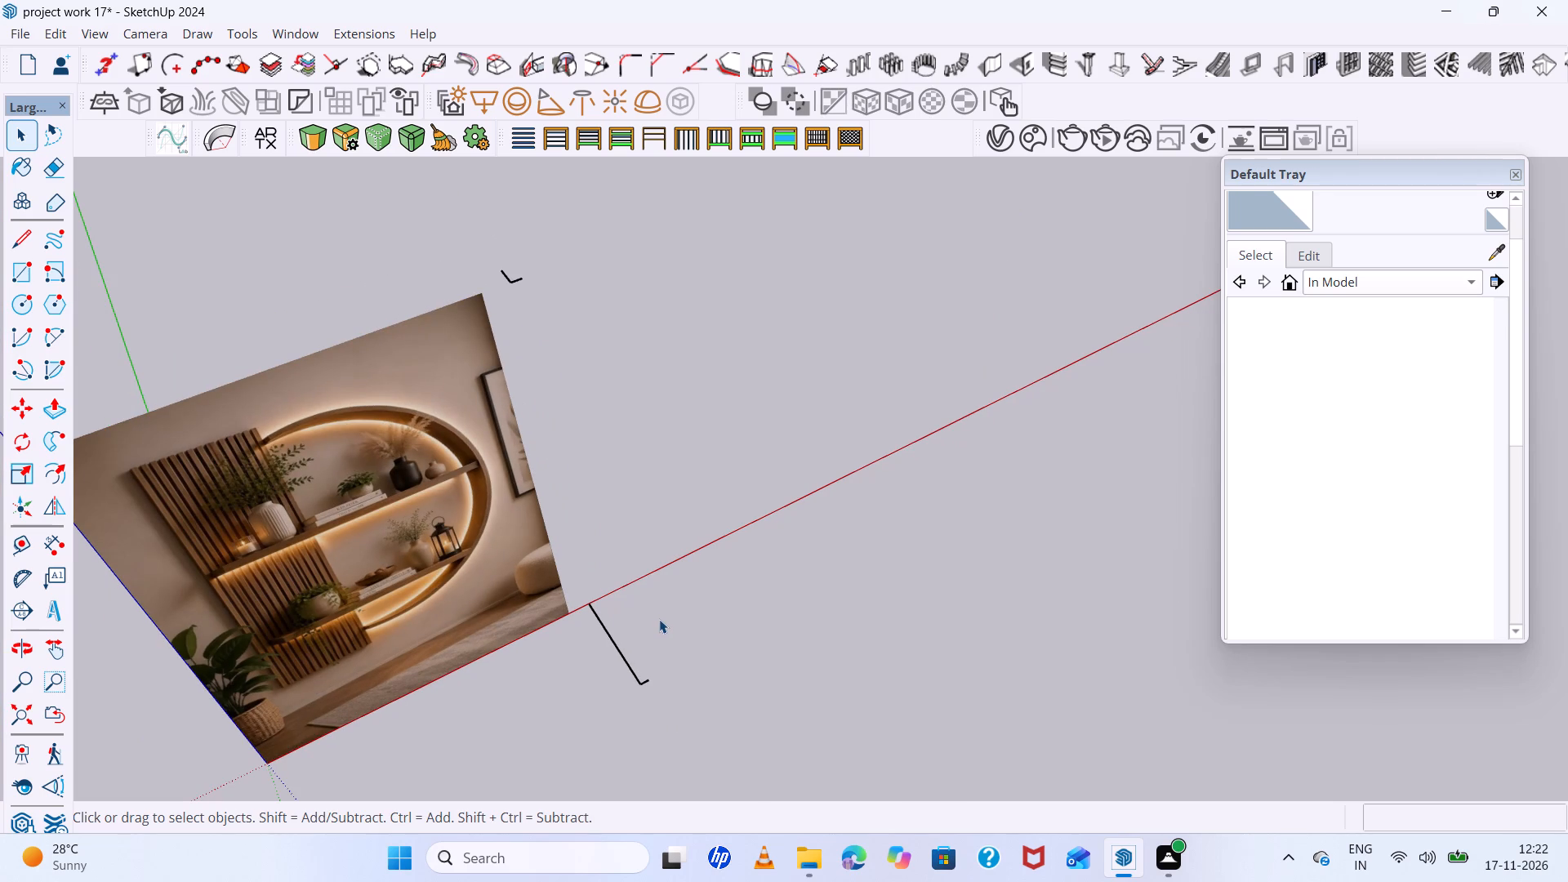
scroll(658, 619, down, 5)
scroll(653, 639, up, 5)
middle_drag(641, 658, 535, 675)
key(e)
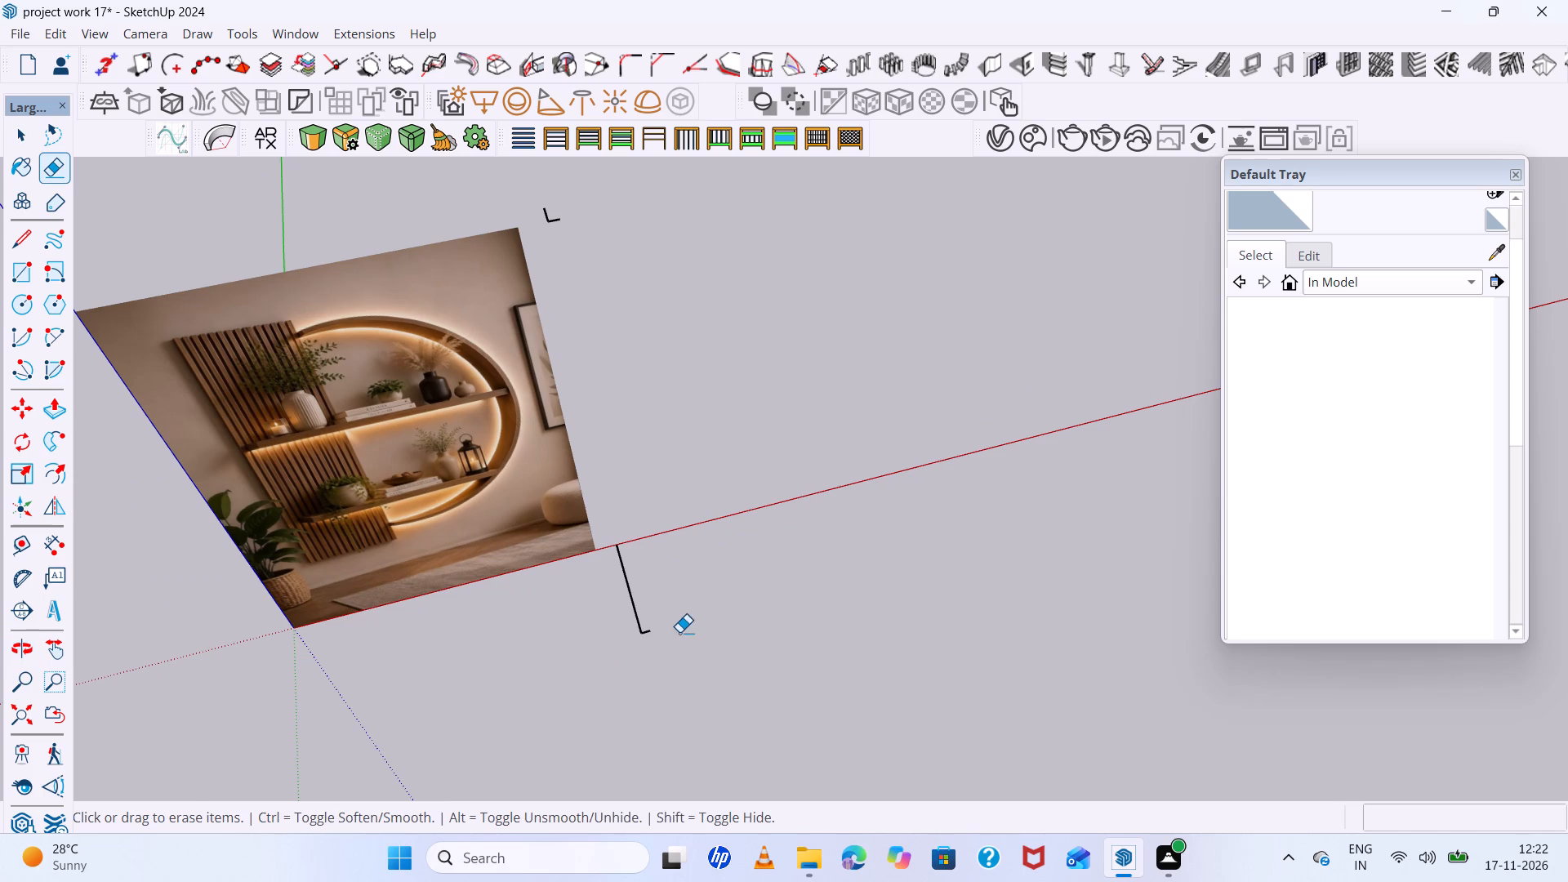
drag(671, 601, 586, 619)
drag(660, 617, 639, 638)
scroll(650, 629, down, 3)
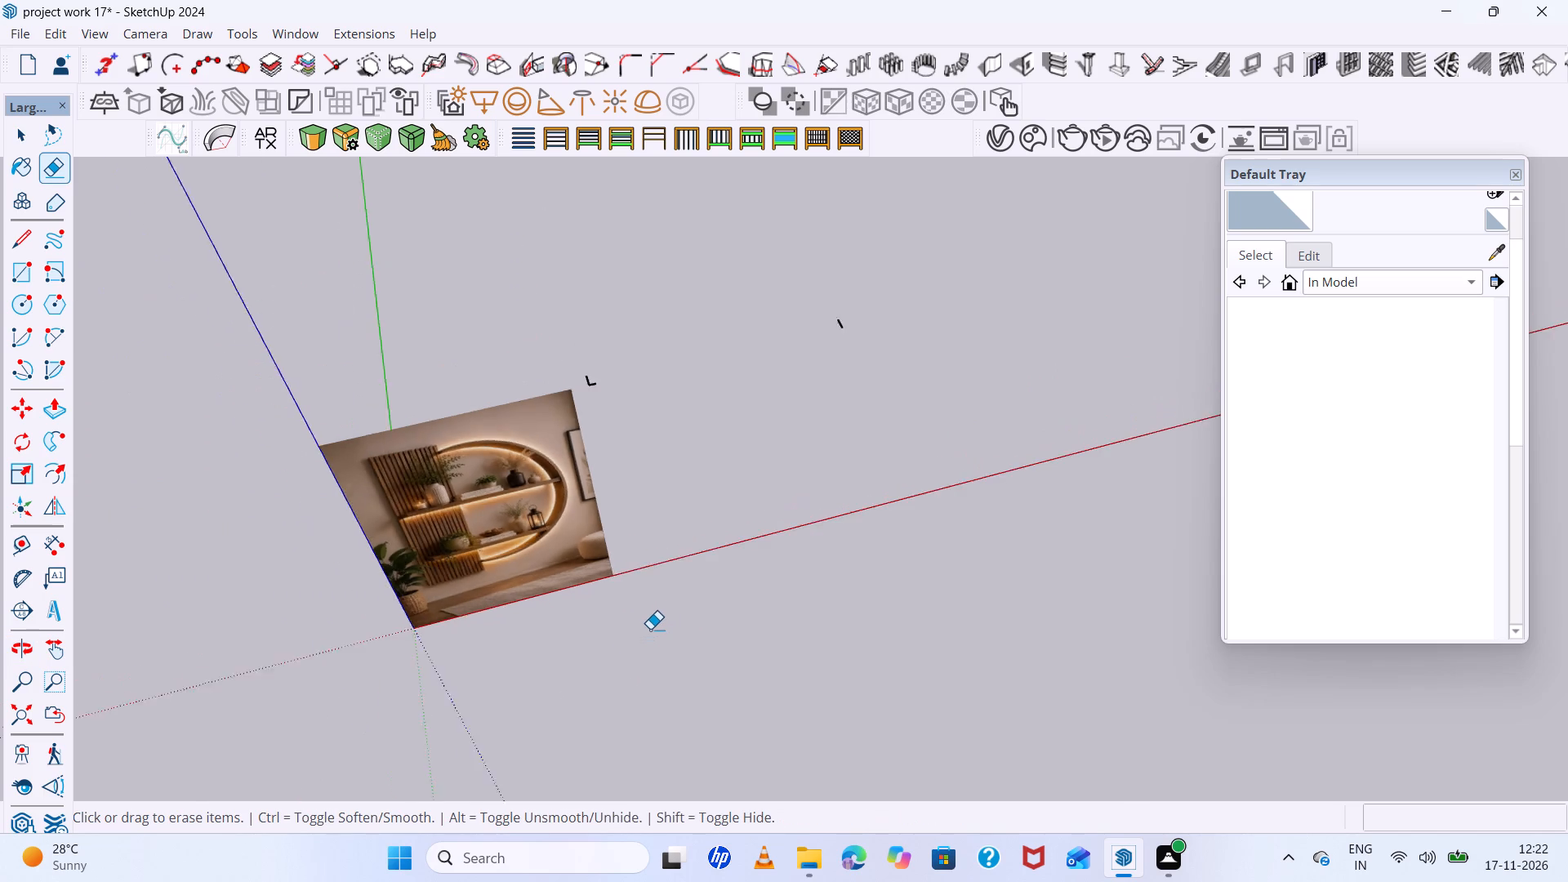
scroll(650, 629, down, 9)
drag(824, 393, 750, 445)
drag(780, 443, 778, 443)
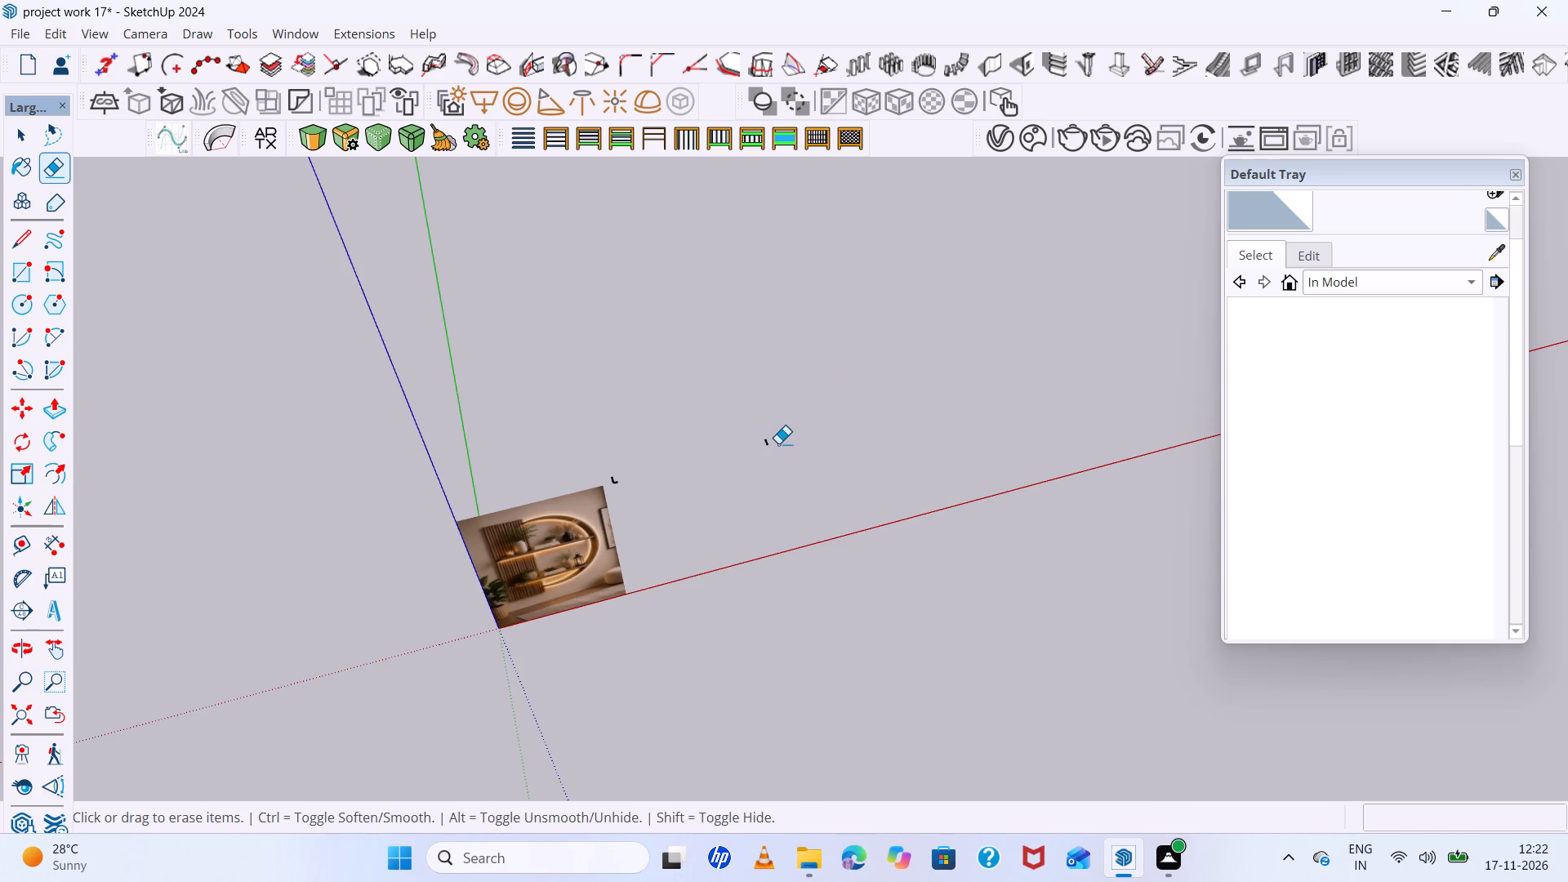
drag(778, 443, 745, 452)
scroll(630, 449, down, 1)
scroll(618, 449, up, 9)
drag(619, 486, 625, 488)
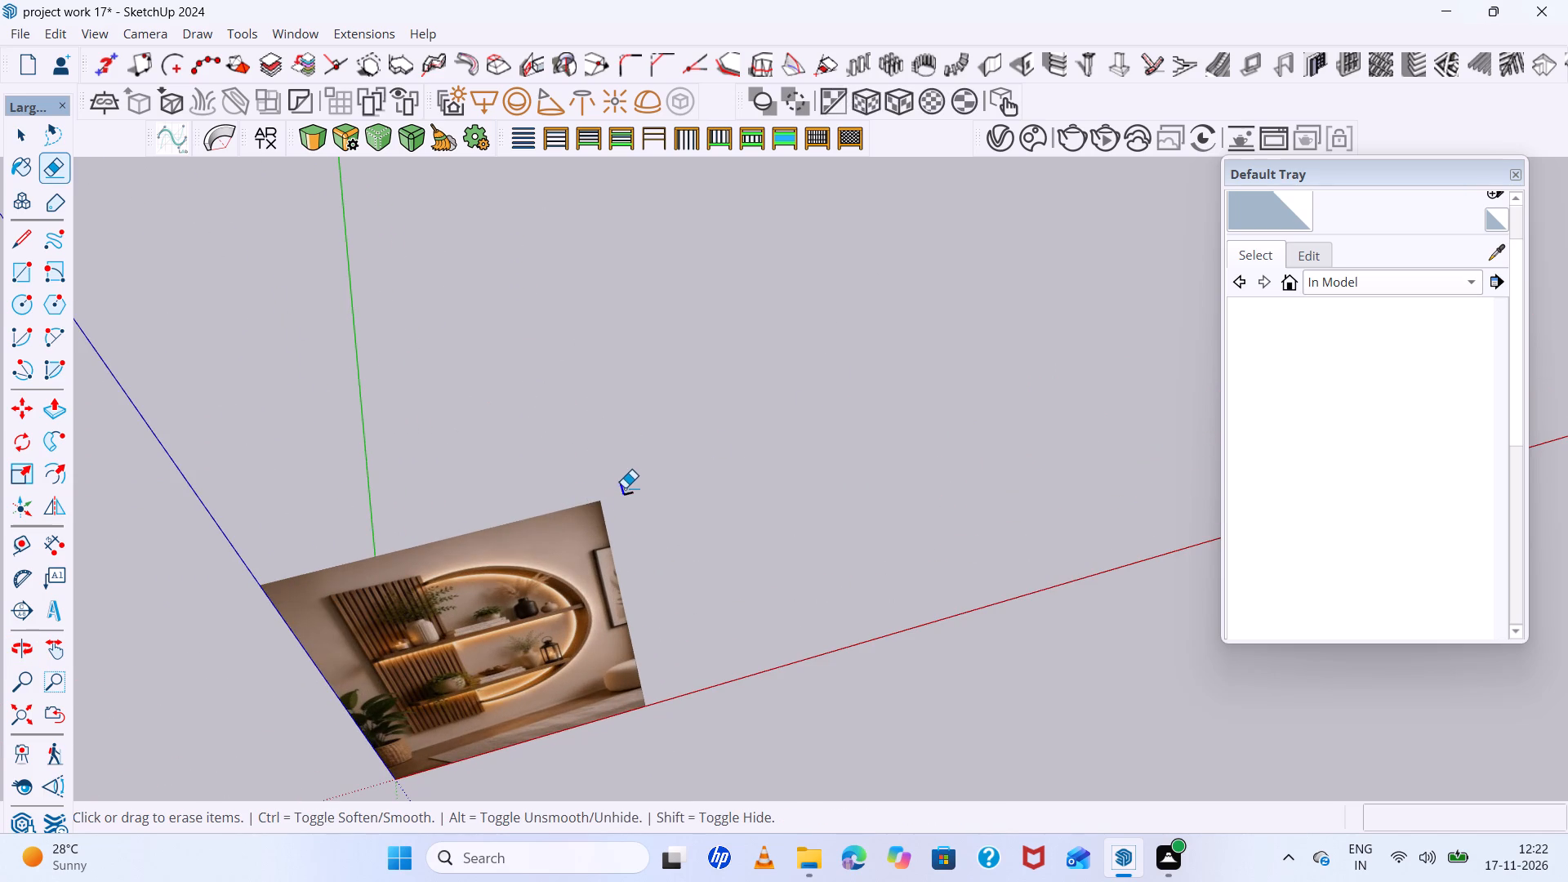
drag(625, 488, 630, 490)
drag(630, 491, 625, 503)
scroll(600, 496, down, 12)
middle_drag(671, 590, 648, 525)
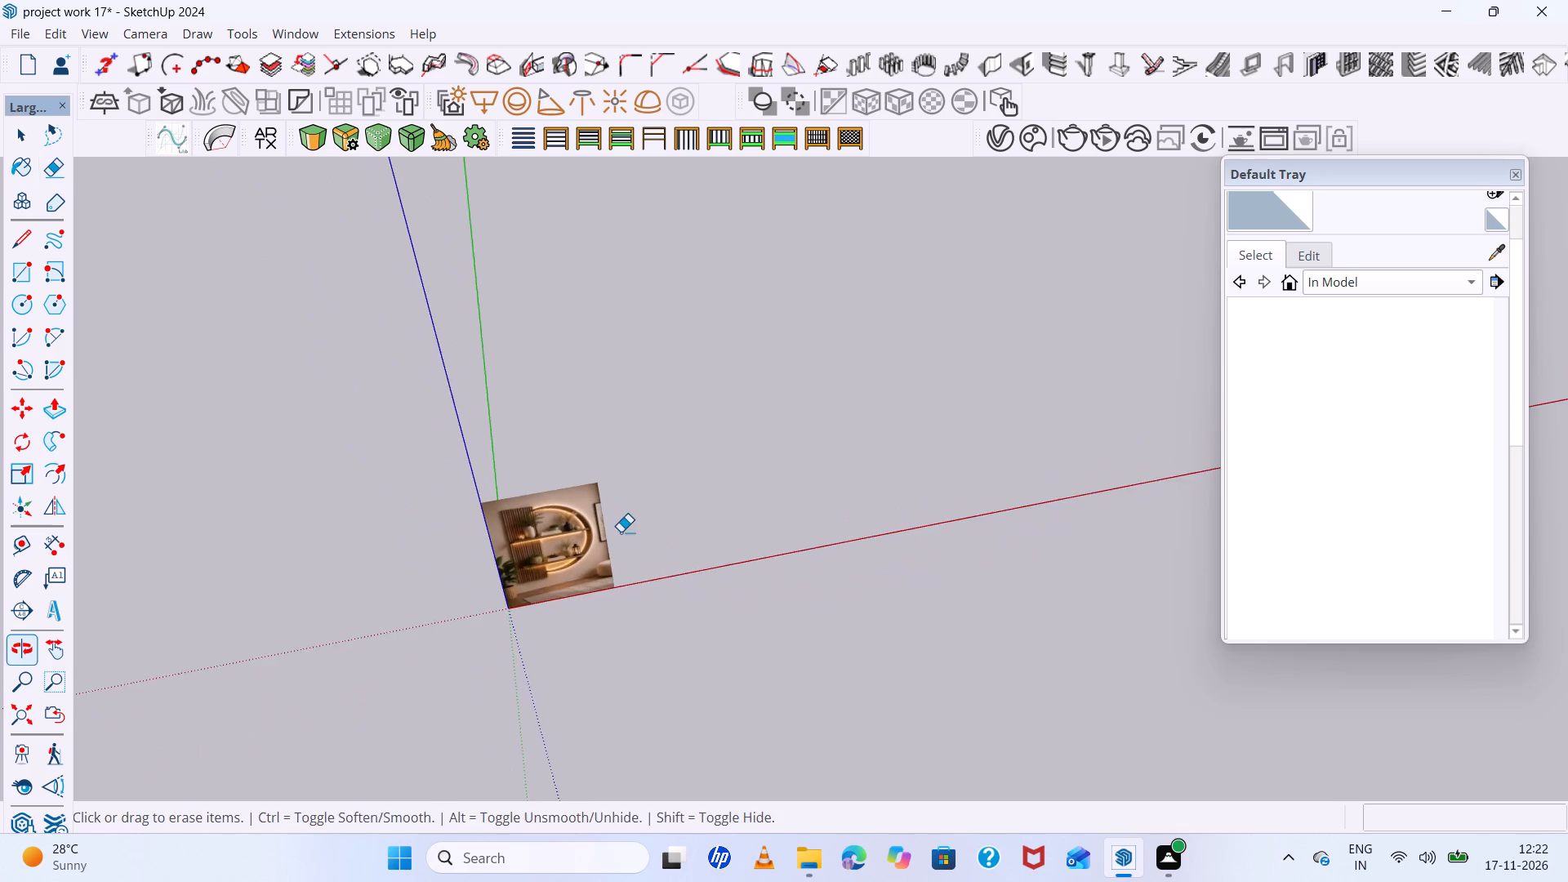
Draw a ground-plane rectangle about 1 13/16" by 1/16" along the red axis, starting just beside the reference image's lower corner.
scroll(613, 547, up, 5)
key(space)
key(r)
scroll(629, 621, up, 9)
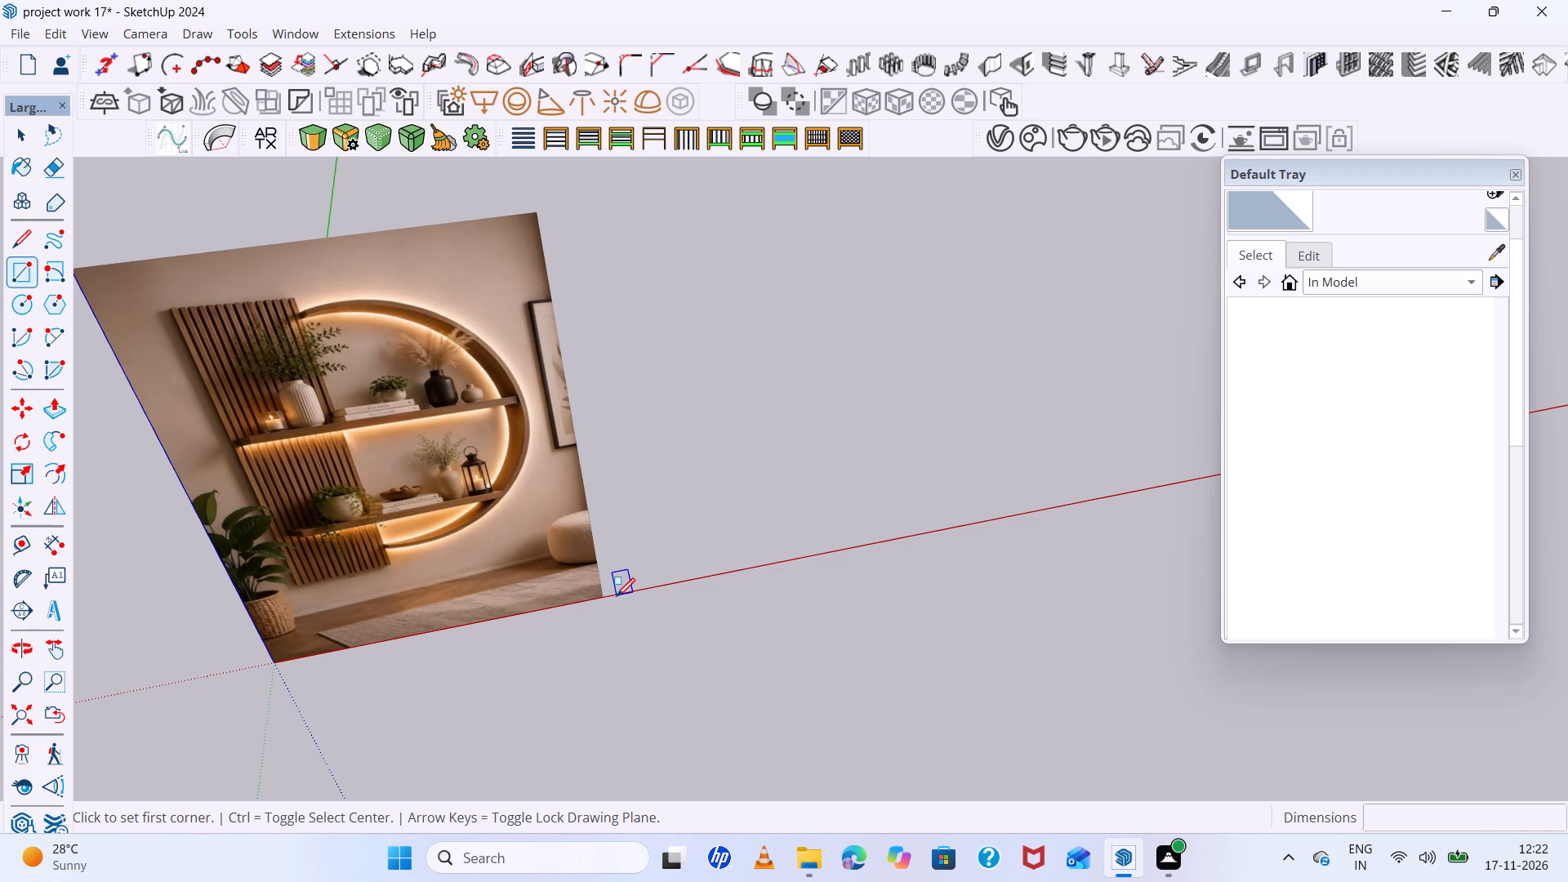
scroll(617, 595, up, 4)
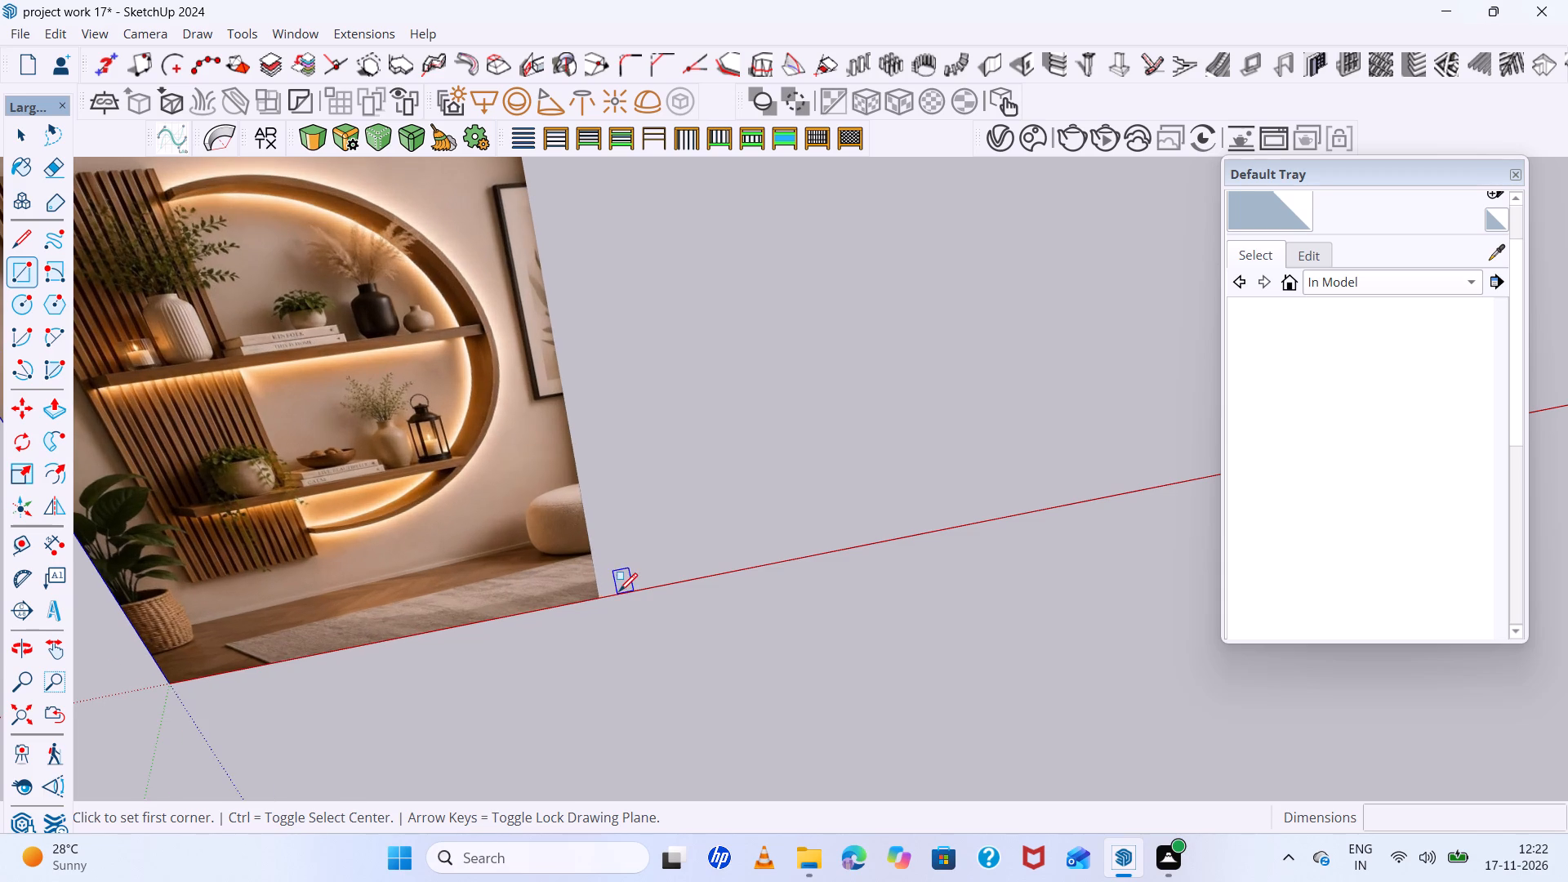
click(624, 593)
scroll(708, 567, down, 8)
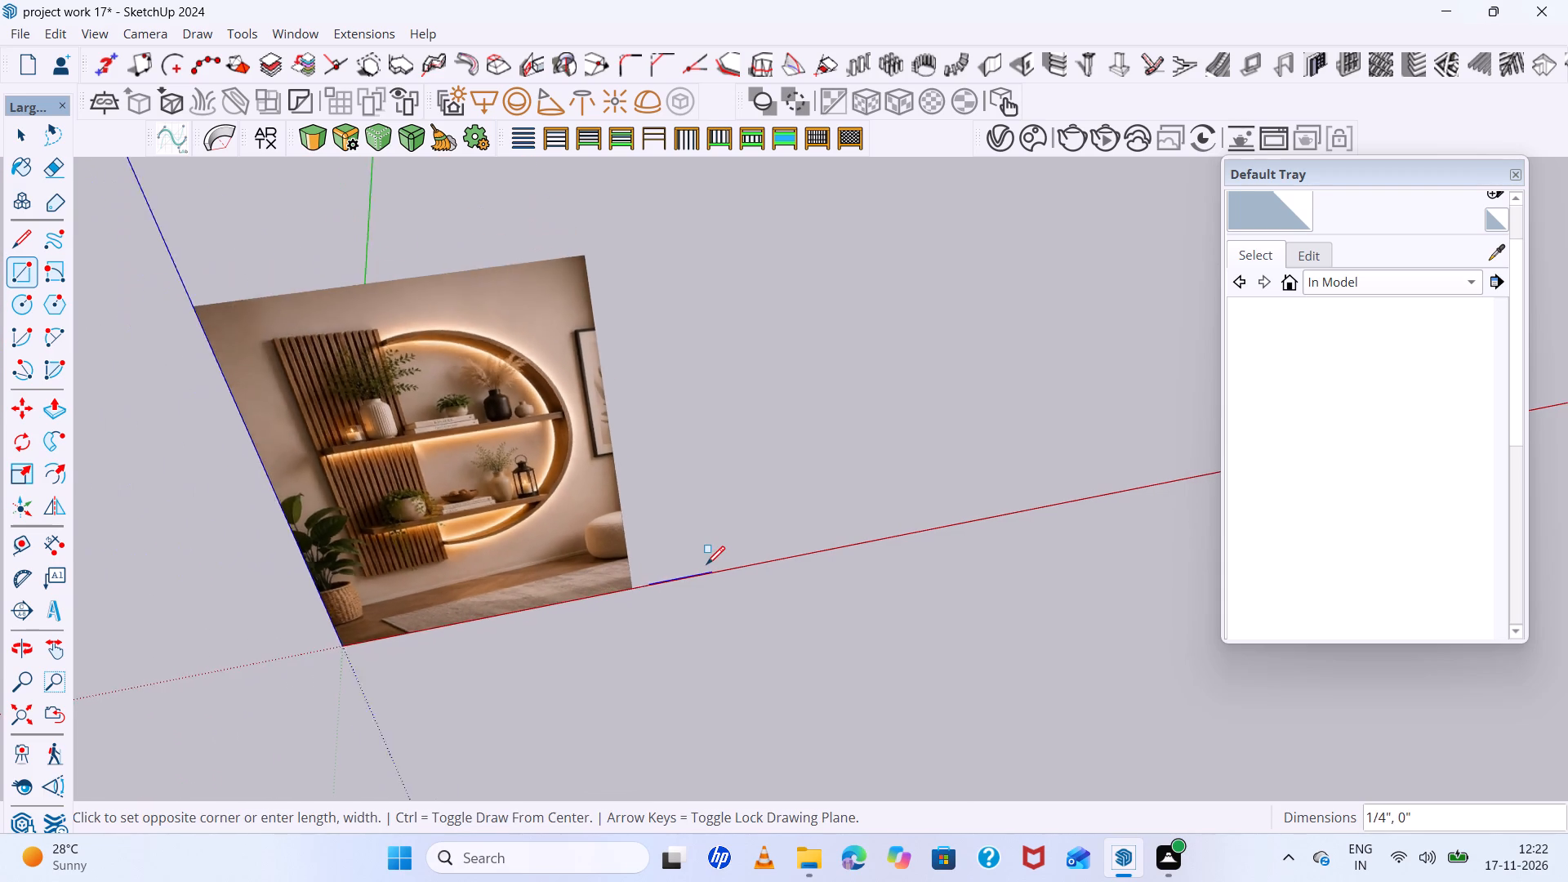
scroll(706, 564, down, 2)
scroll(851, 521, up, 1)
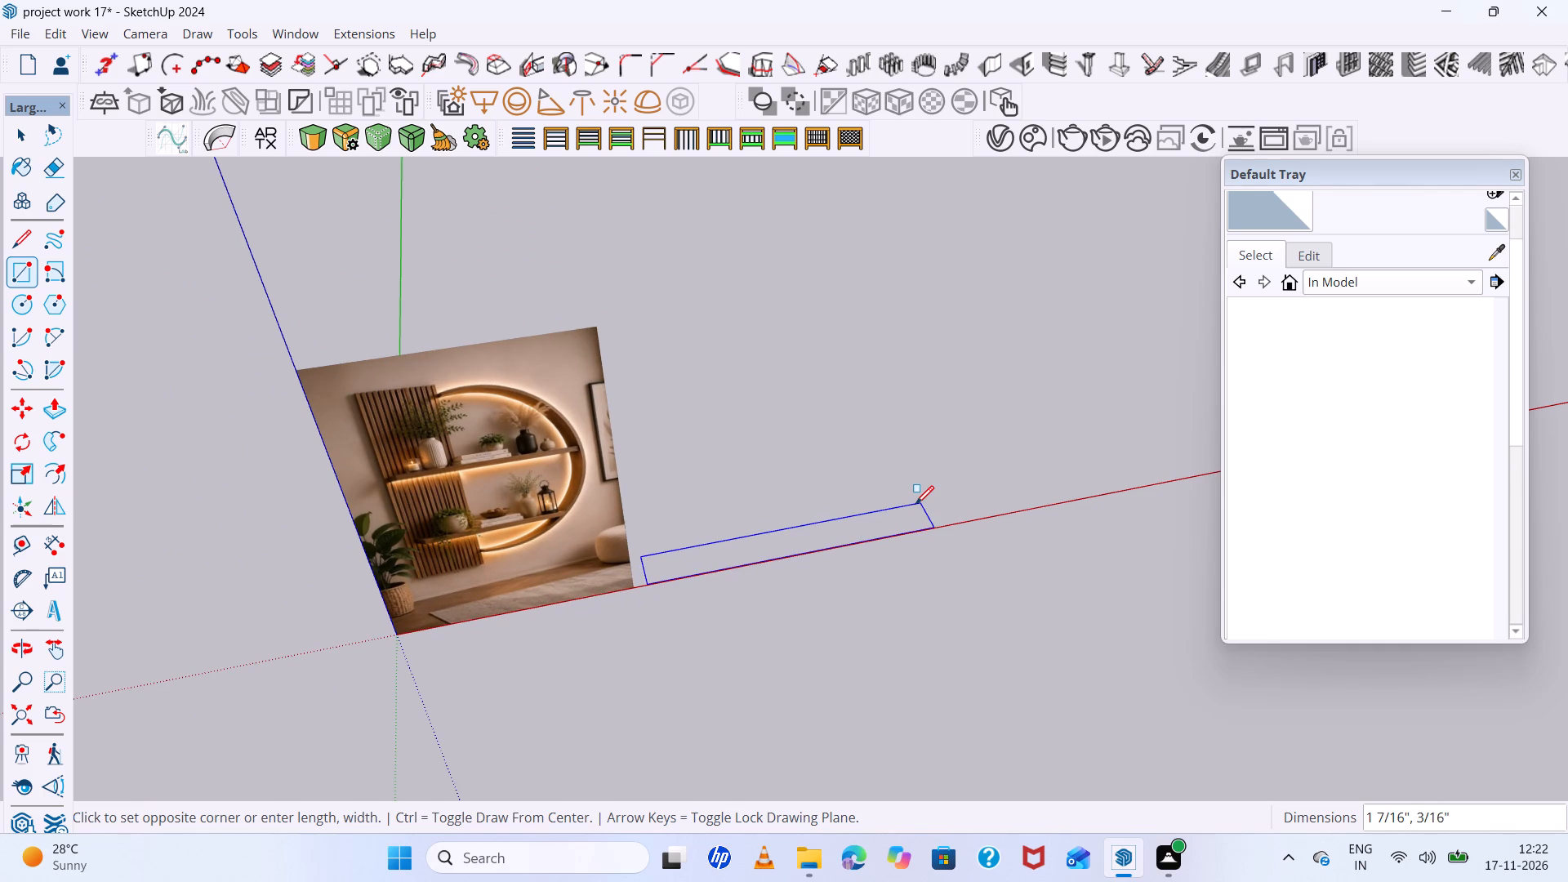
click(996, 501)
scroll(786, 510, down, 5)
middle_drag(784, 512, 692, 425)
scroll(788, 531, up, 5)
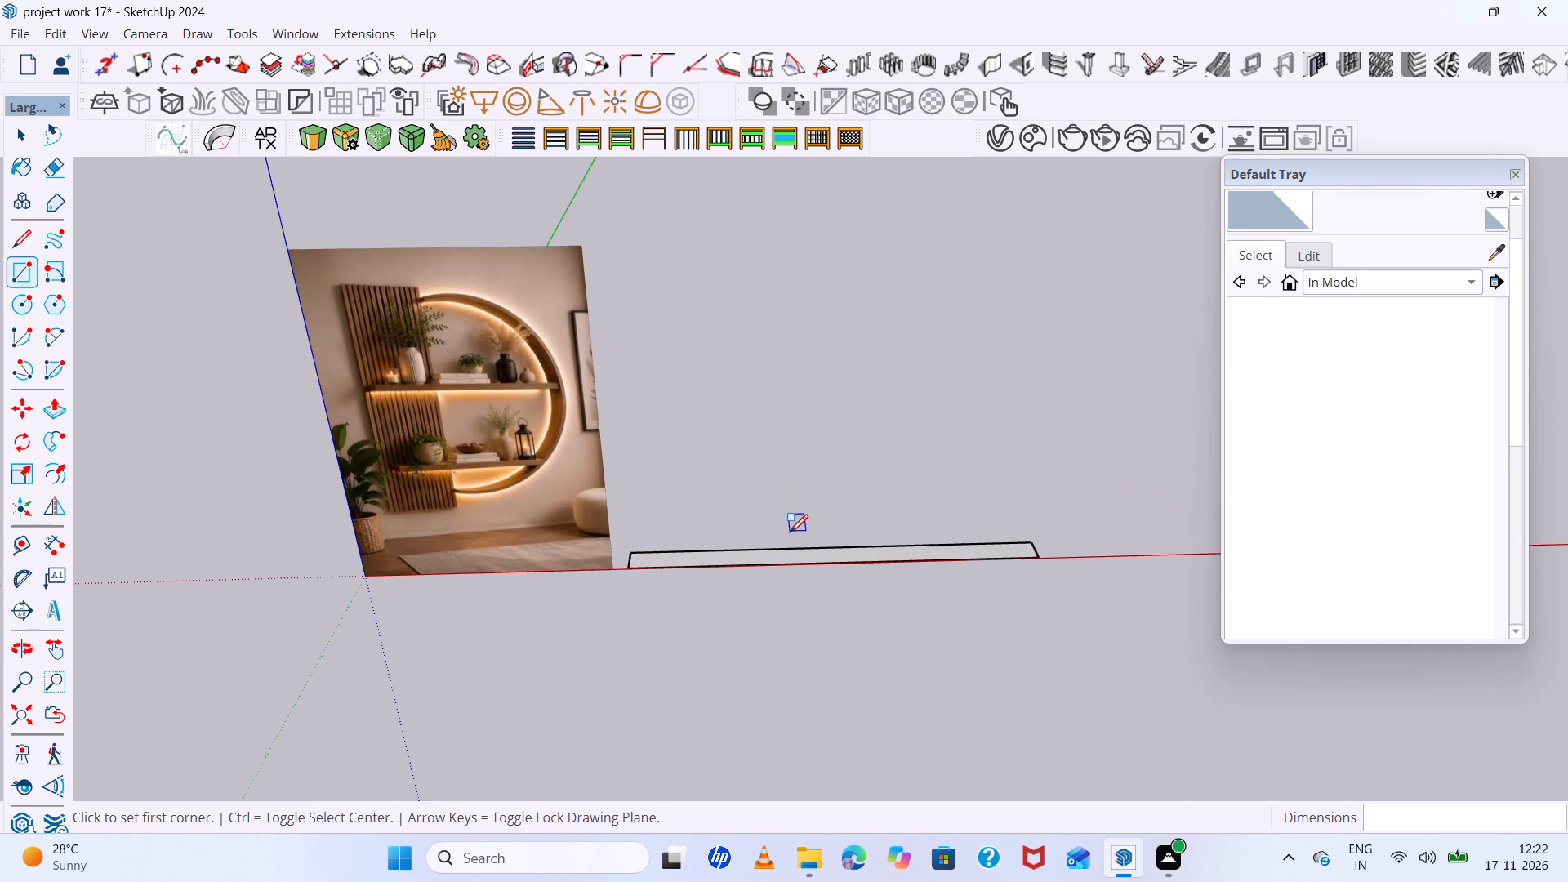
middle_drag(727, 528, 725, 505)
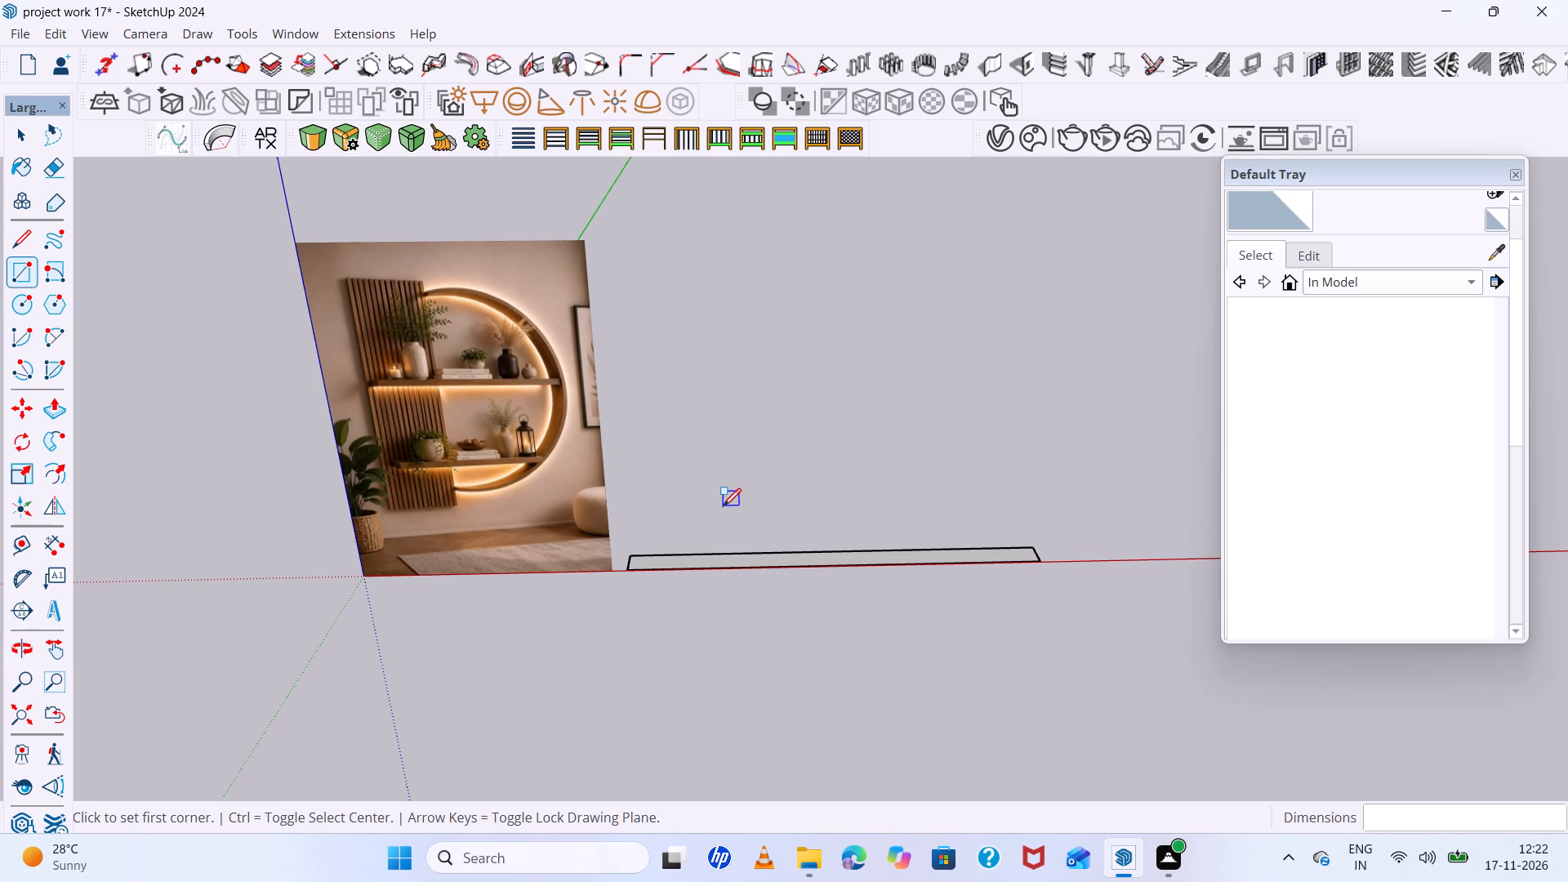
Push/Pull the thin base rectangle up about 1 7/16", level with the reference image's upper corner, to form the wall panel.
scroll(765, 561, up, 5)
middle_drag(775, 585, 855, 759)
key(space)
click(782, 547)
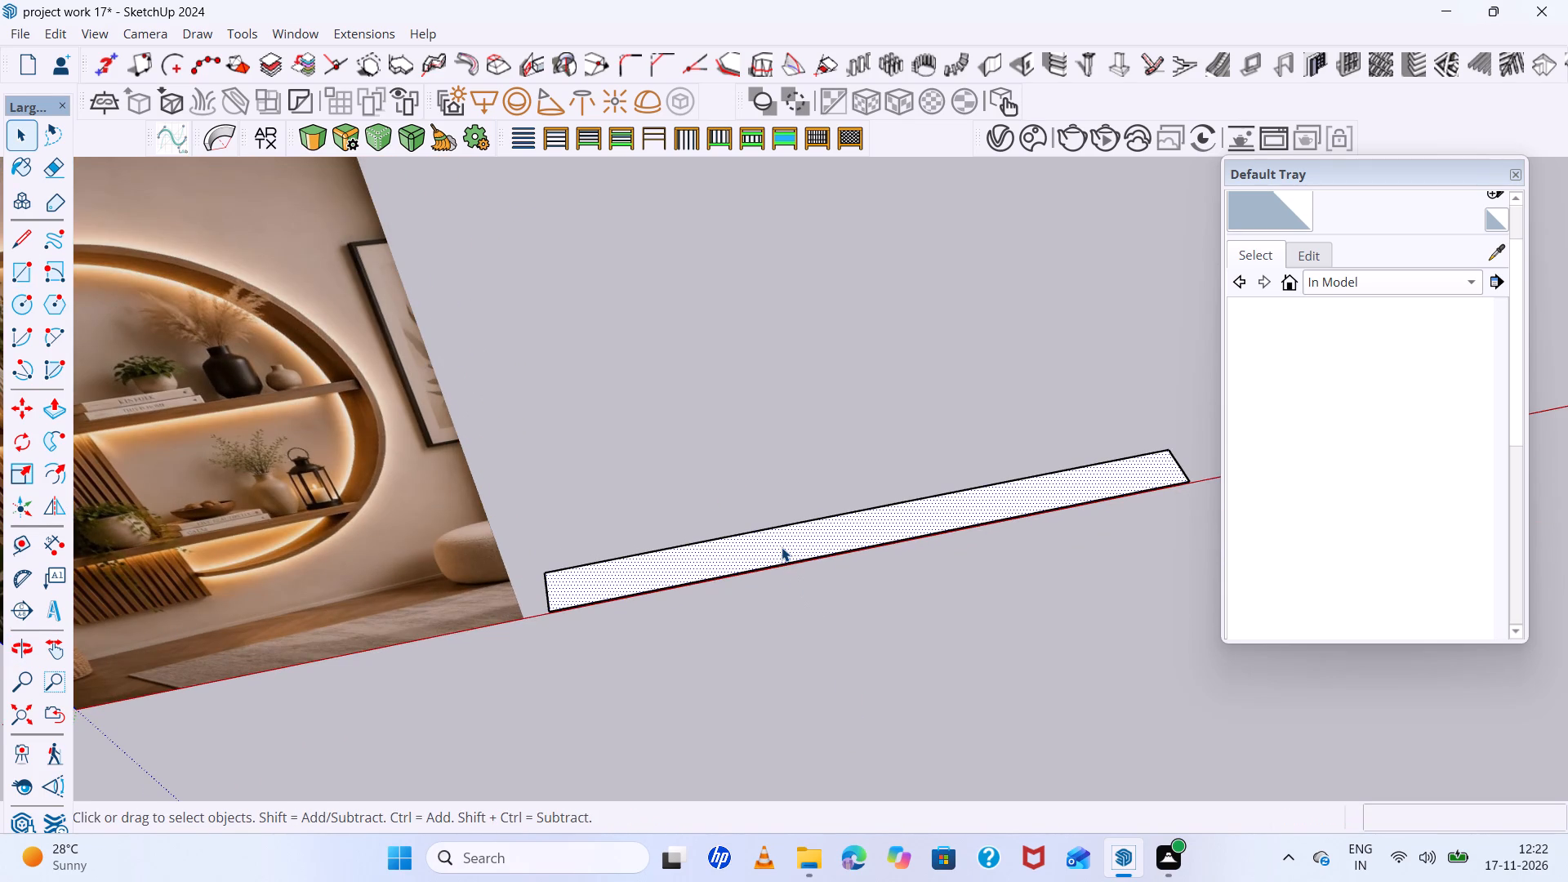
key(p)
click(782, 547)
scroll(748, 427, down, 11)
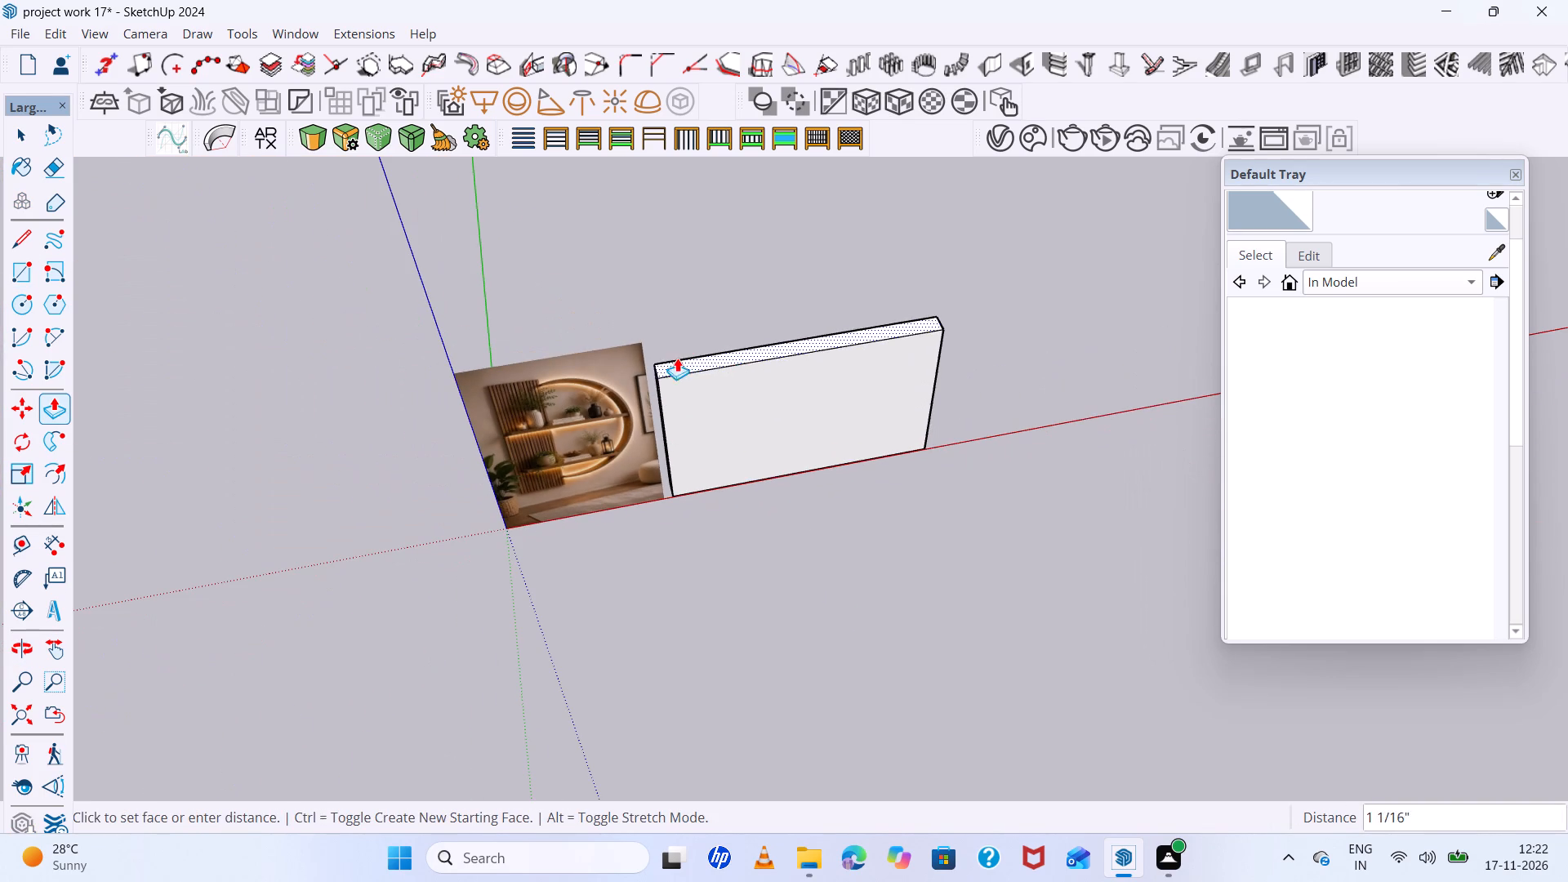
click(639, 341)
Push/Pull the wall panel's end face farthest from the reference image inward by 3/4" to shorten the panel.
scroll(617, 385, down, 4)
middle_drag(652, 443, 287, 303)
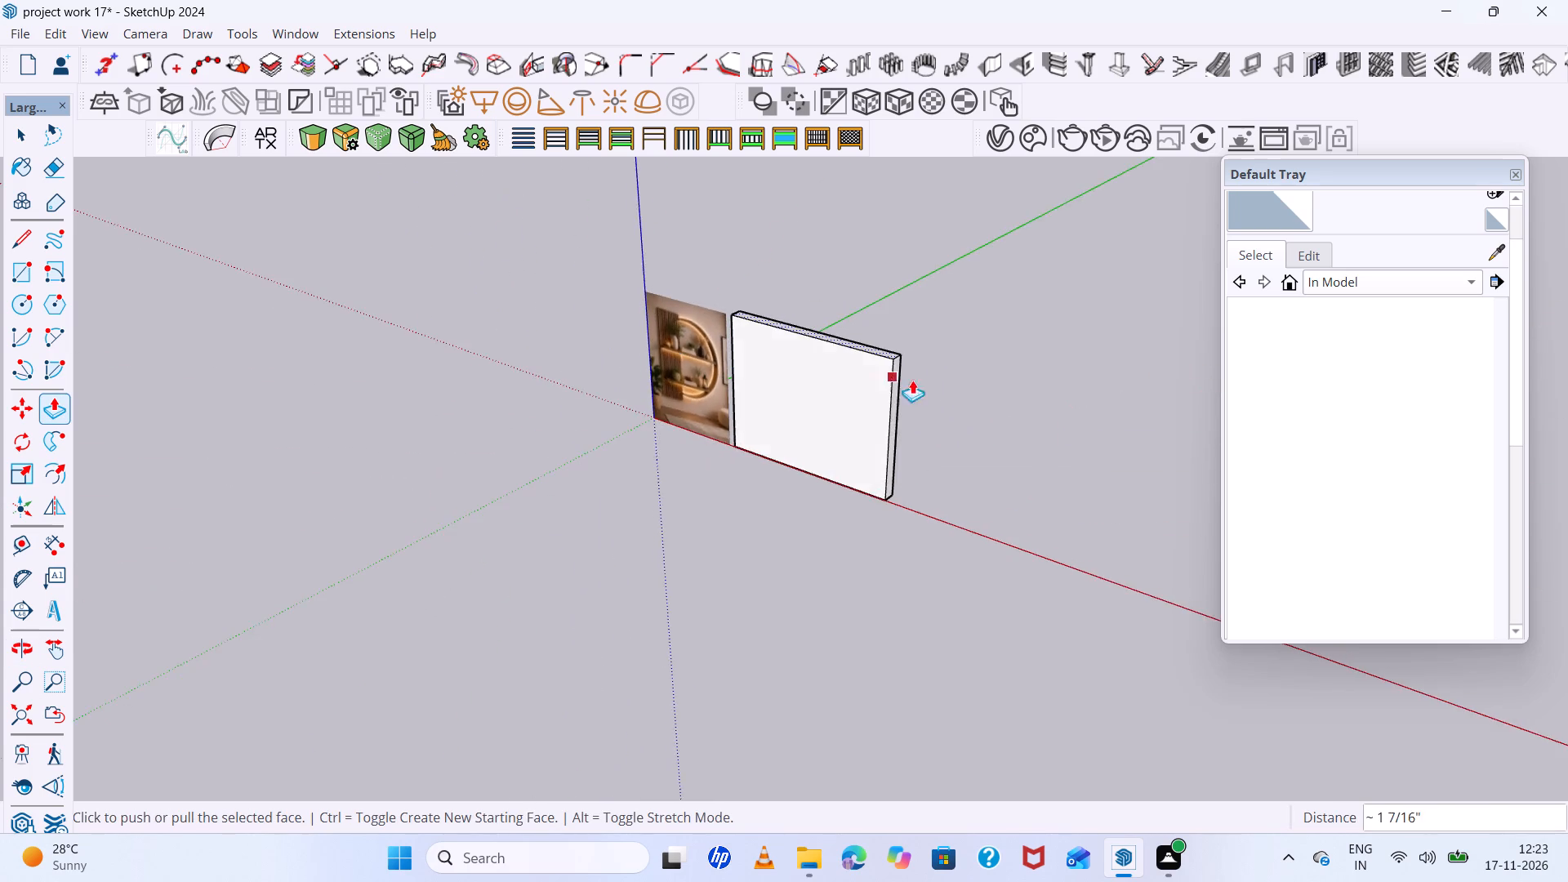
scroll(930, 382, up, 4)
middle_drag(879, 380, 909, 473)
key(space)
scroll(881, 421, up, 4)
click(884, 406)
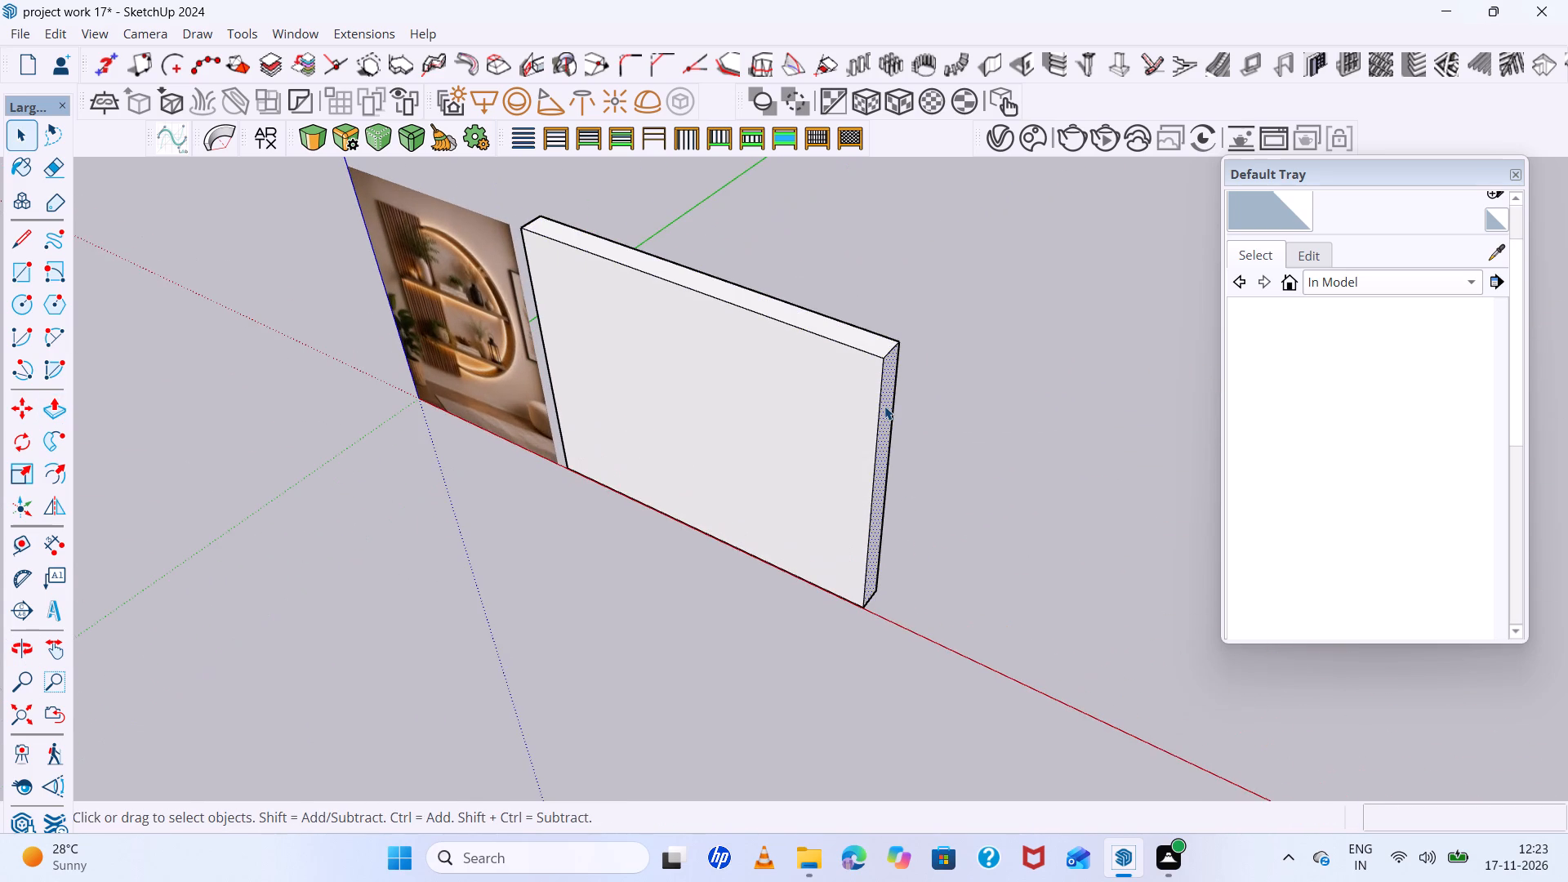
key(p)
click(884, 406)
click(706, 392)
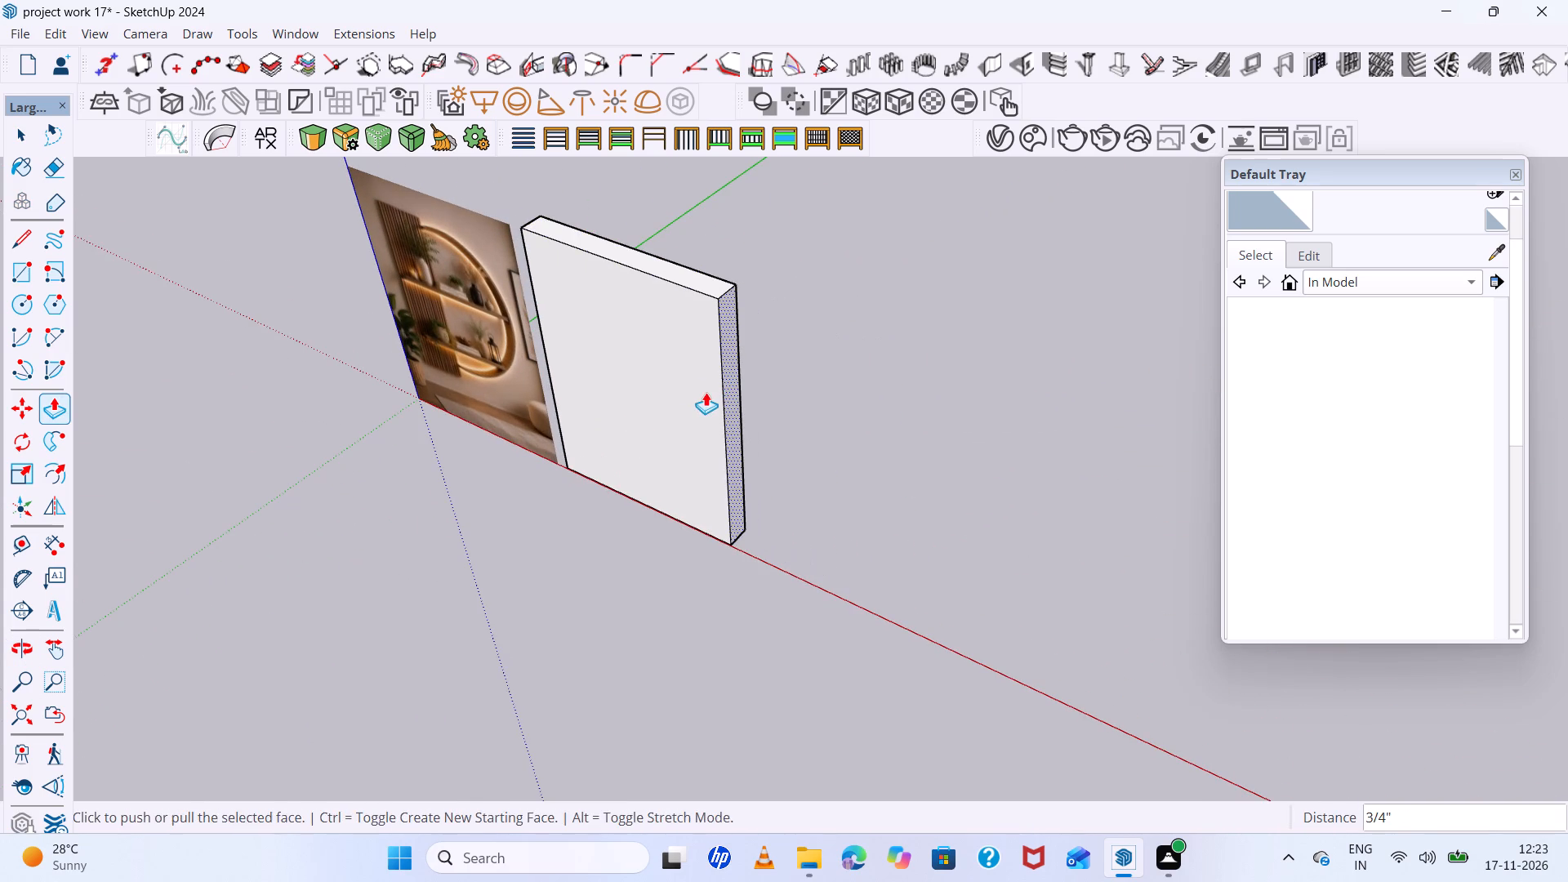
scroll(658, 437, down, 4)
middle_drag(679, 490, 797, 341)
scroll(652, 318, up, 5)
scroll(502, 298, down, 5)
middle_drag(634, 394, 766, 307)
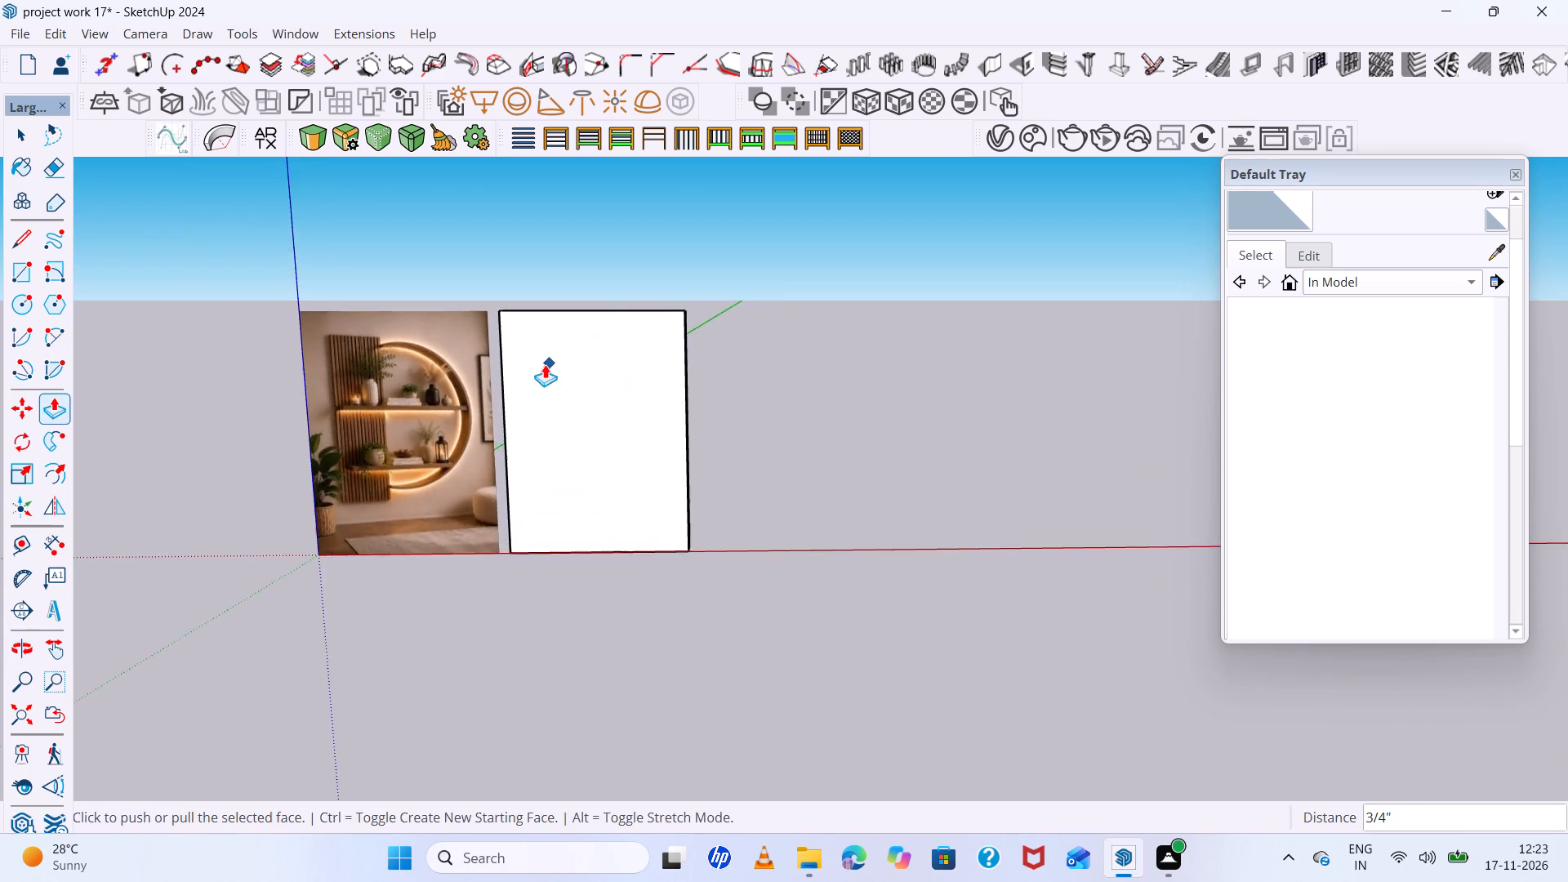
scroll(545, 364, up, 5)
key(space)
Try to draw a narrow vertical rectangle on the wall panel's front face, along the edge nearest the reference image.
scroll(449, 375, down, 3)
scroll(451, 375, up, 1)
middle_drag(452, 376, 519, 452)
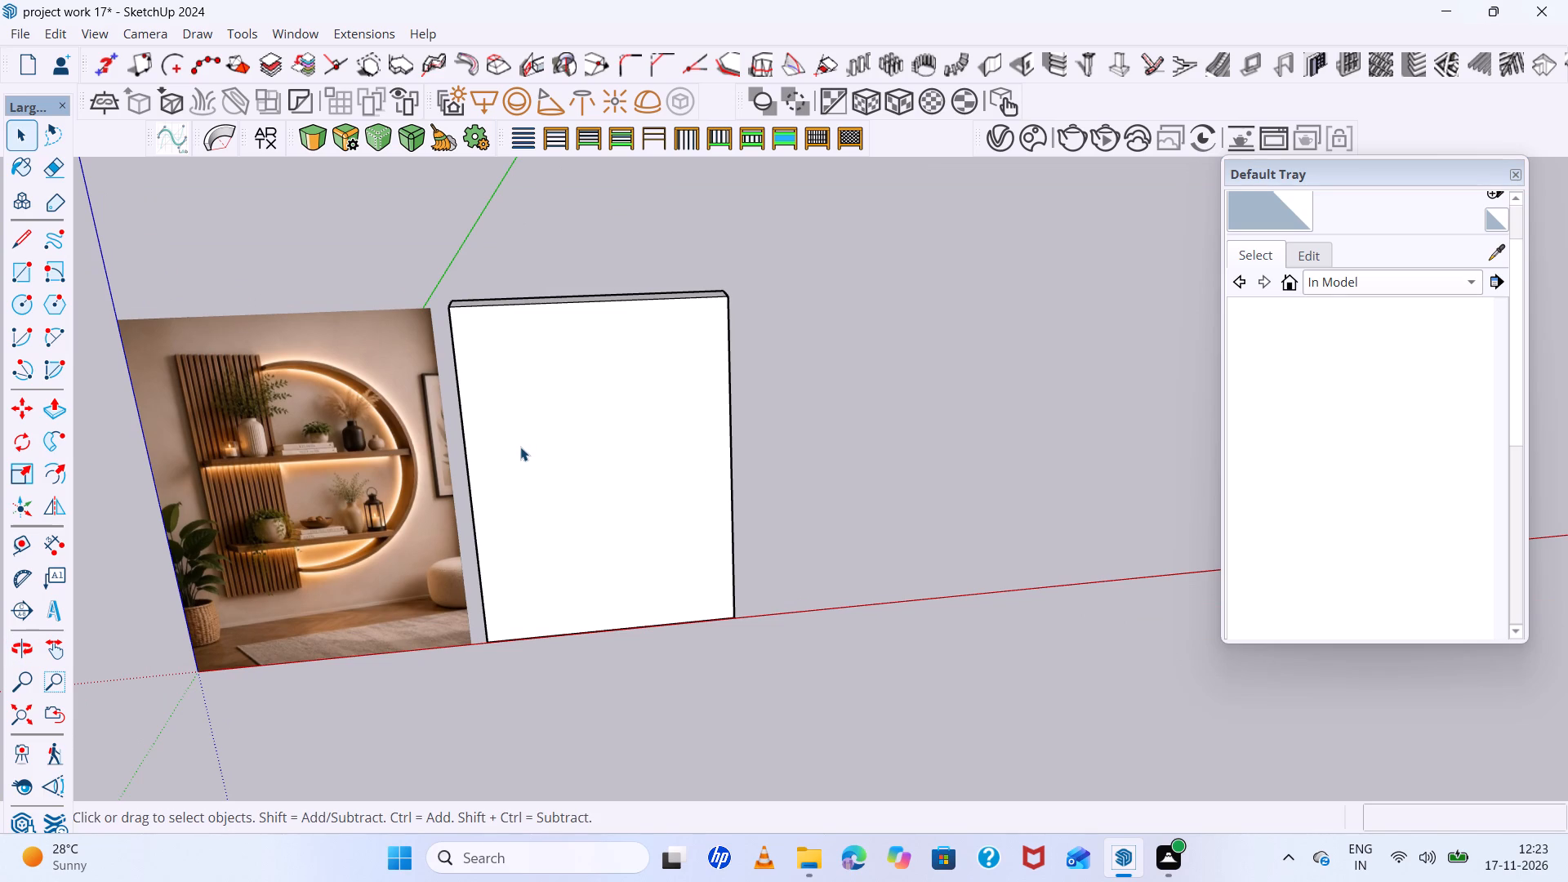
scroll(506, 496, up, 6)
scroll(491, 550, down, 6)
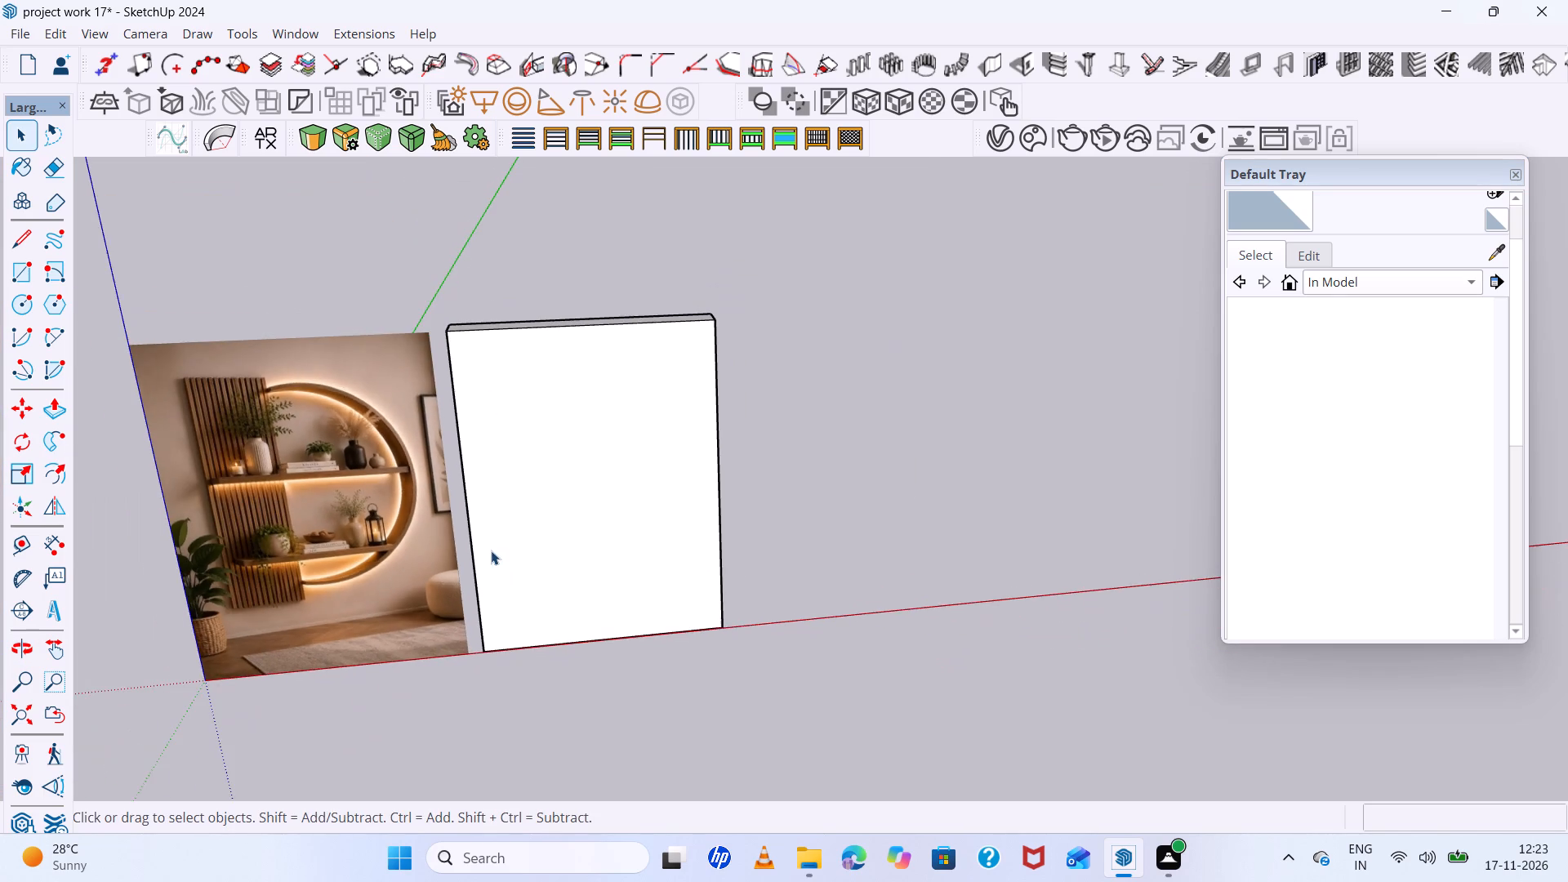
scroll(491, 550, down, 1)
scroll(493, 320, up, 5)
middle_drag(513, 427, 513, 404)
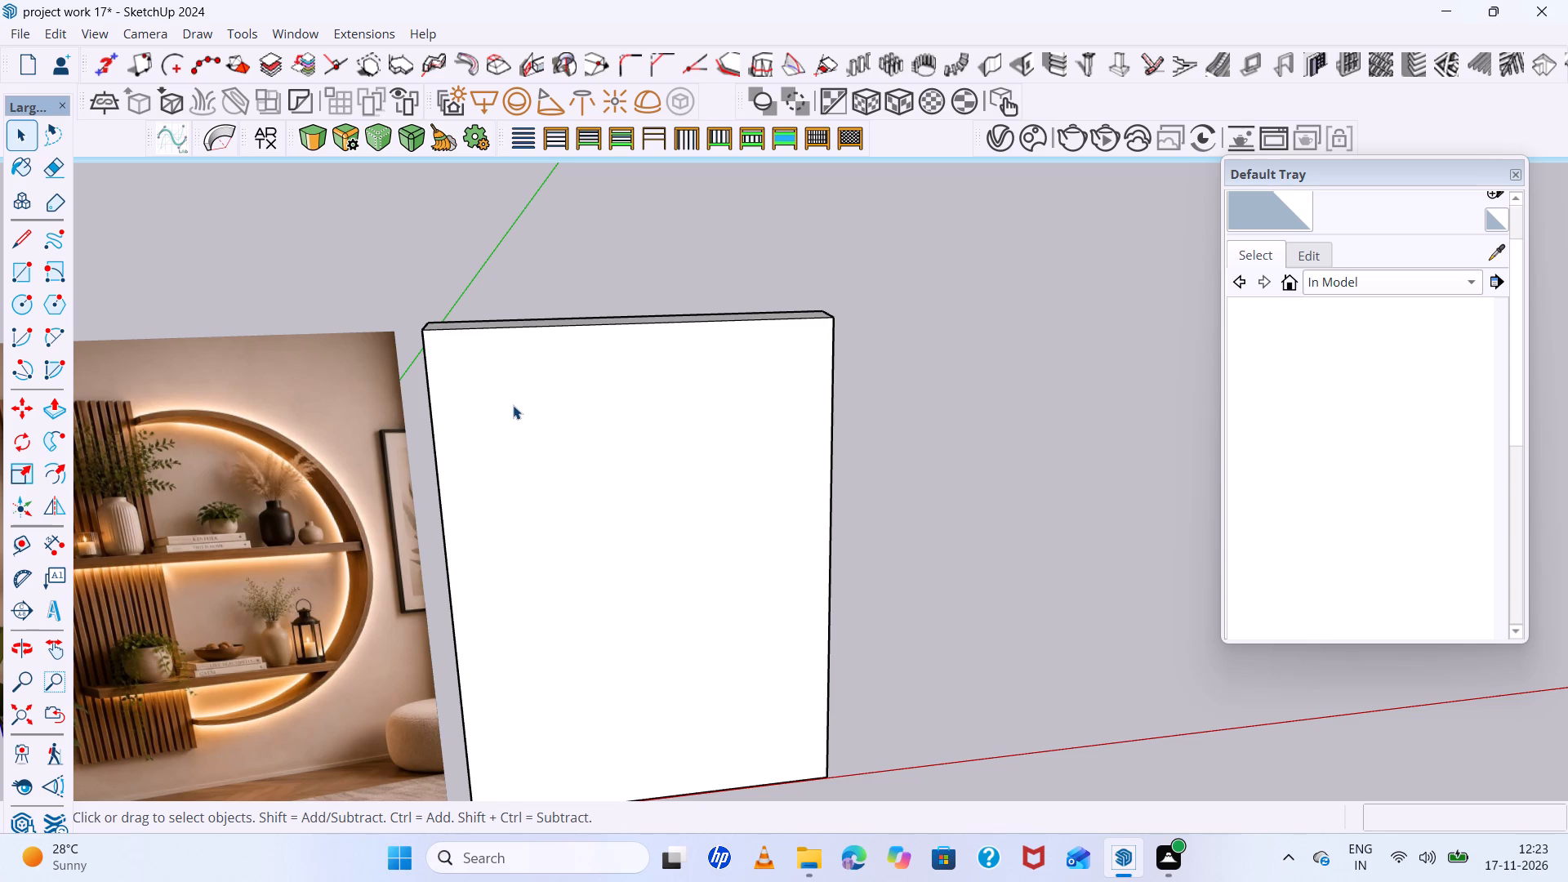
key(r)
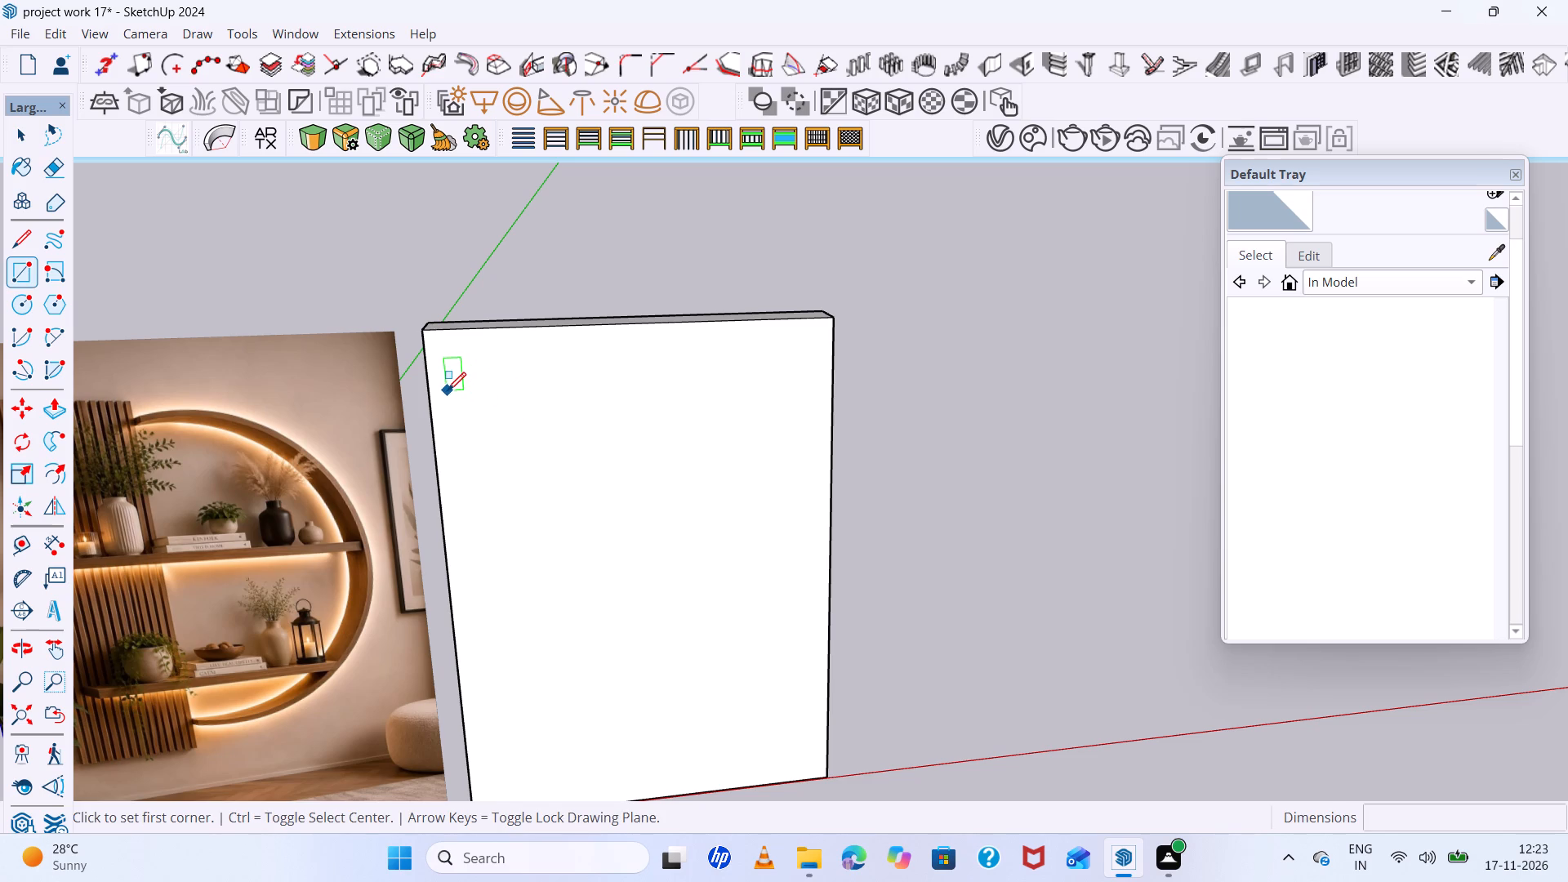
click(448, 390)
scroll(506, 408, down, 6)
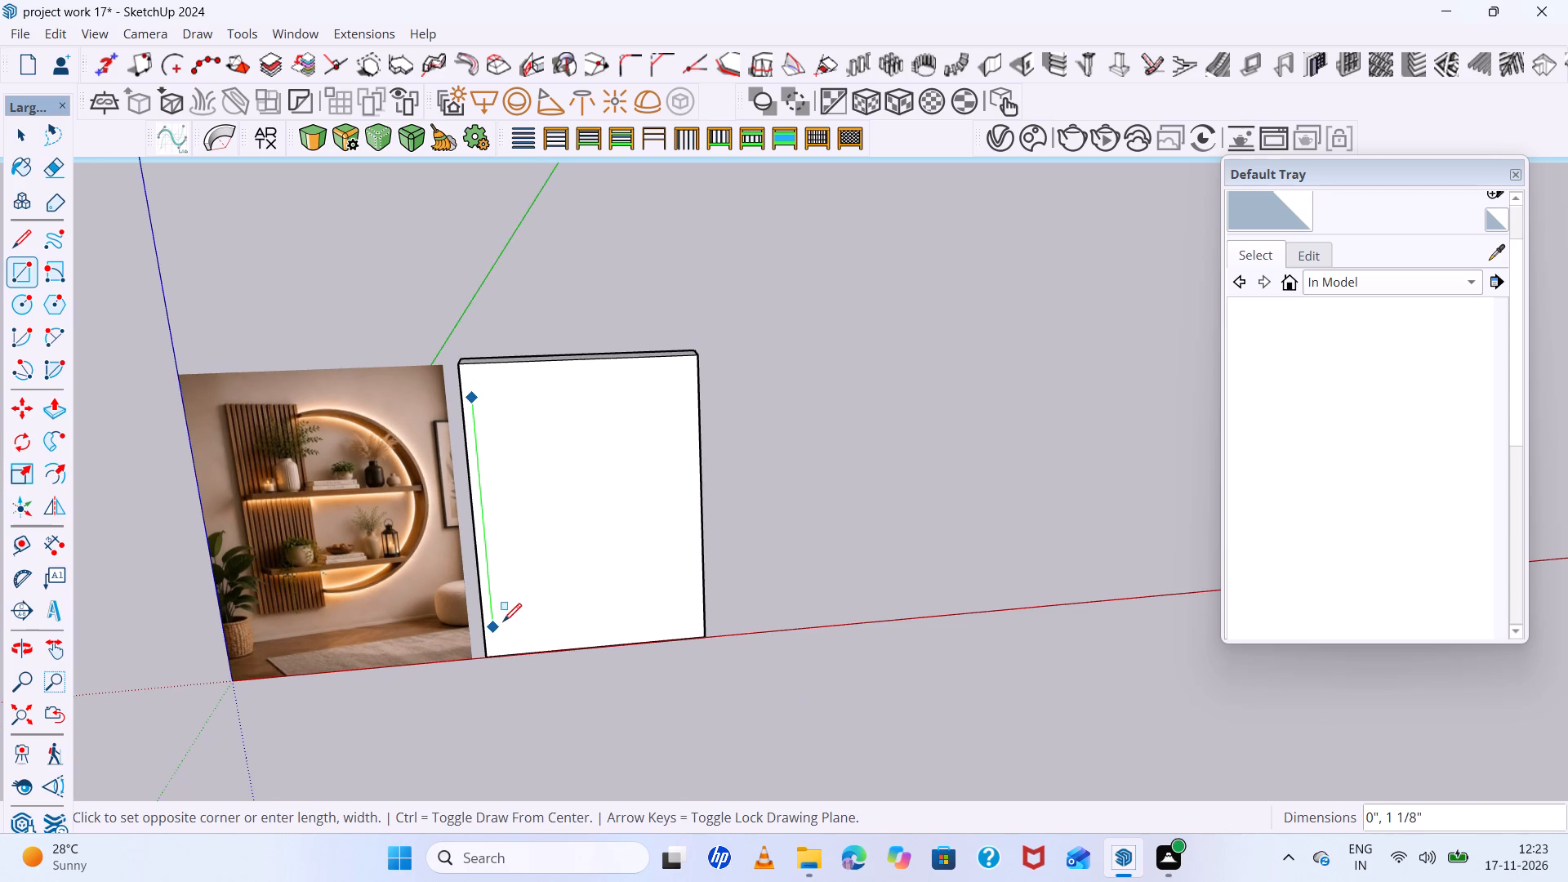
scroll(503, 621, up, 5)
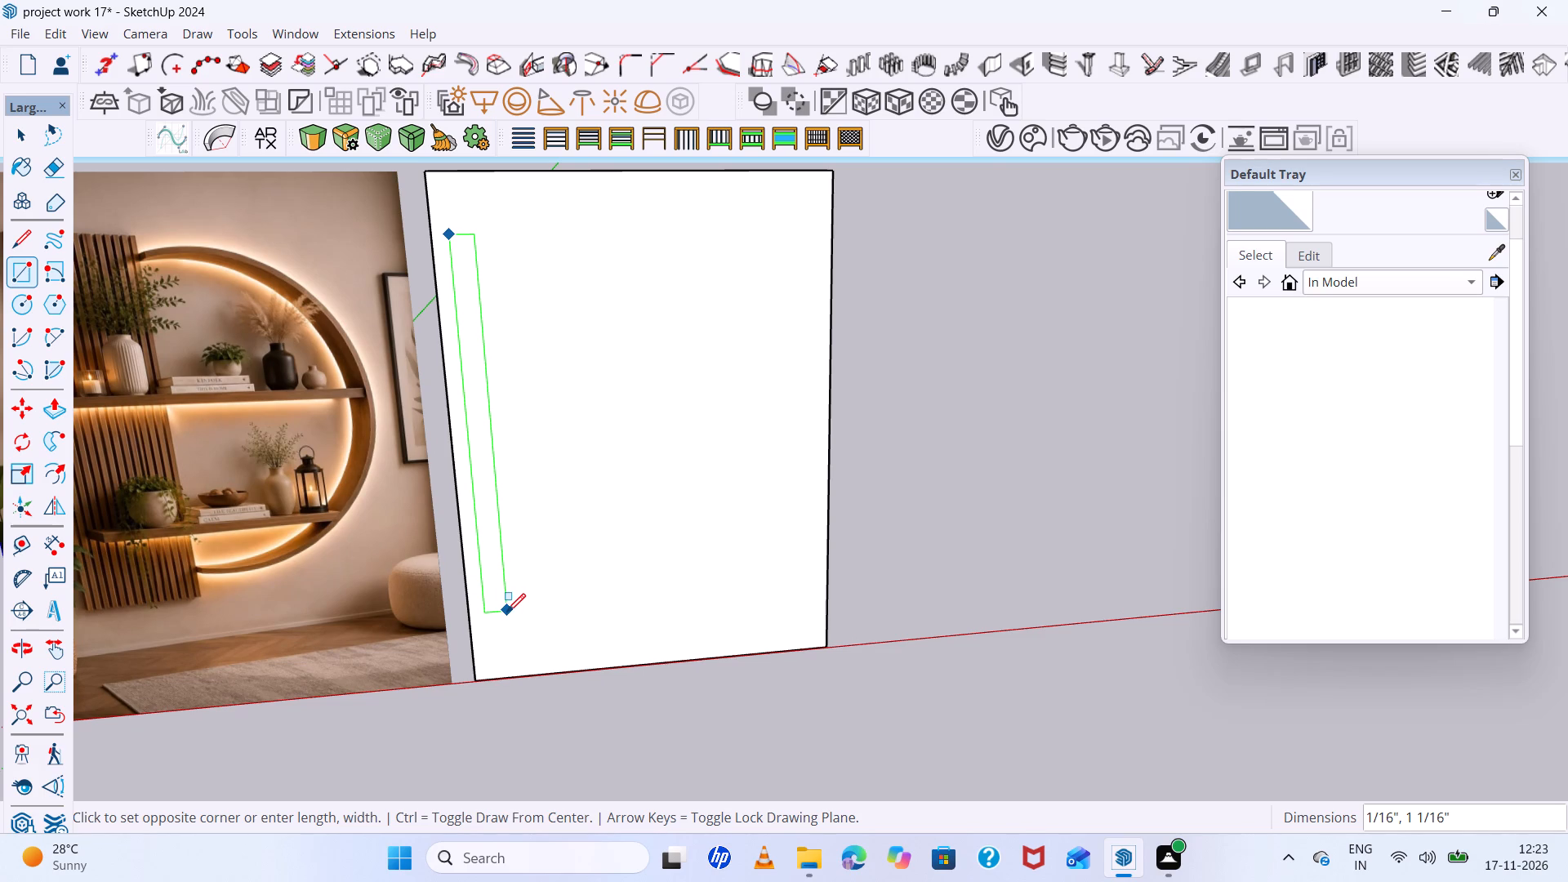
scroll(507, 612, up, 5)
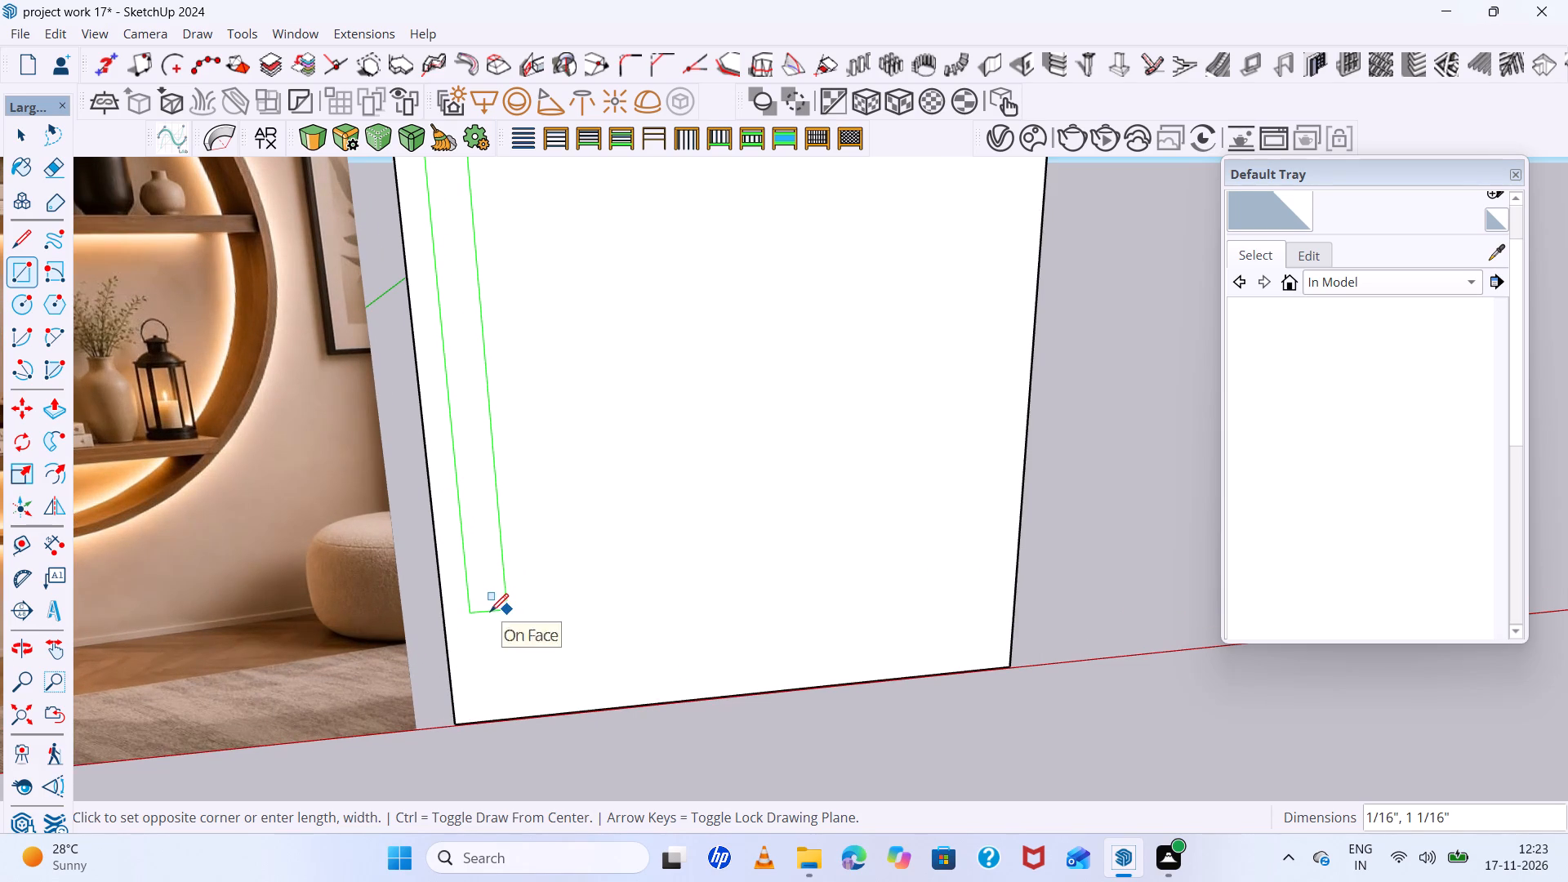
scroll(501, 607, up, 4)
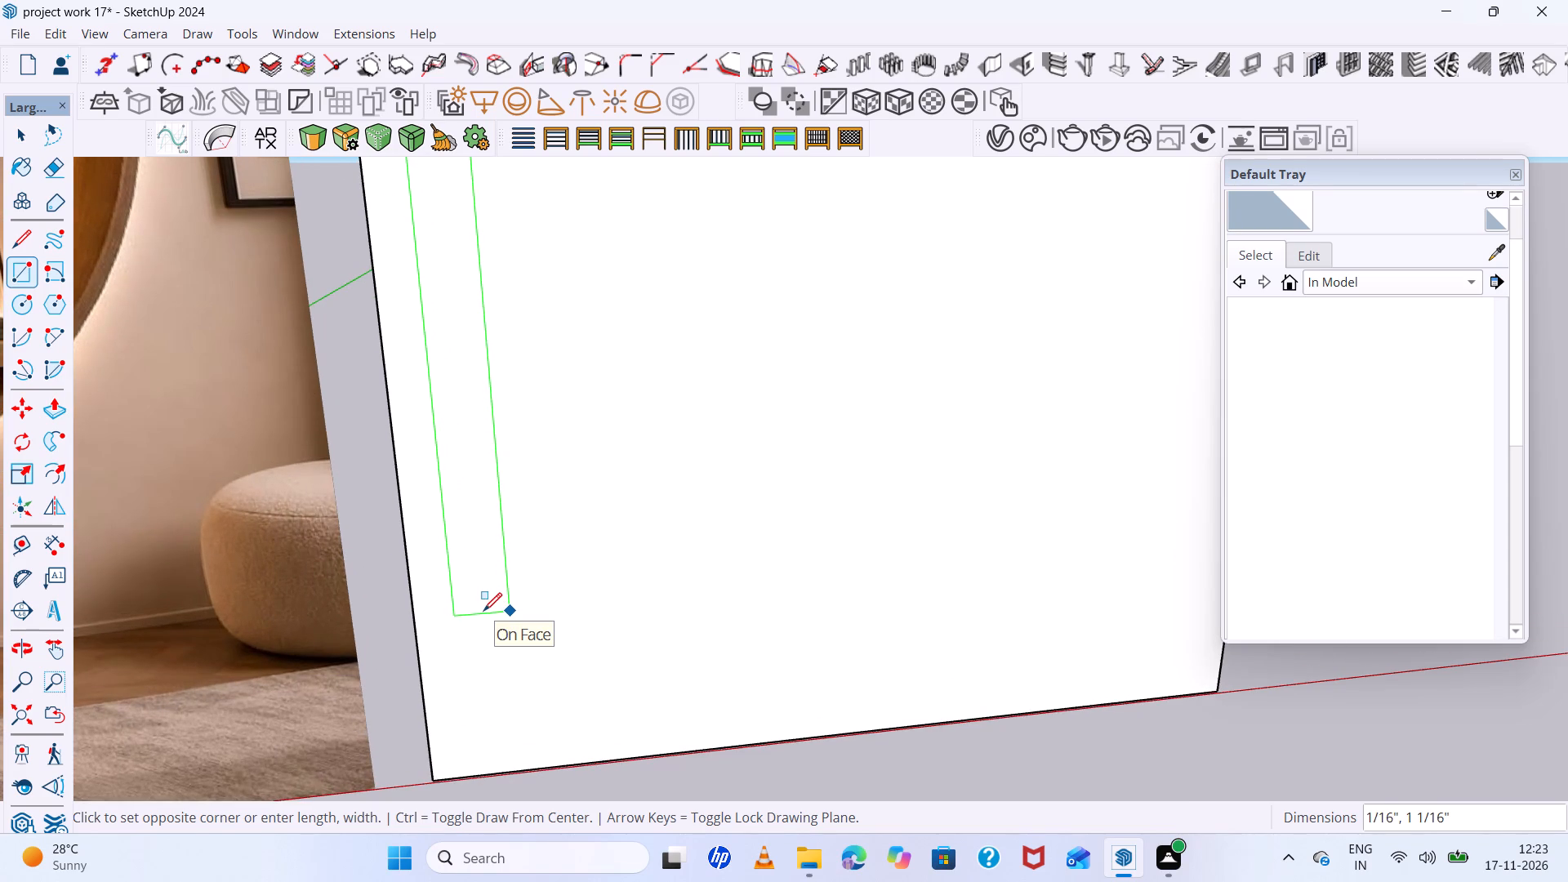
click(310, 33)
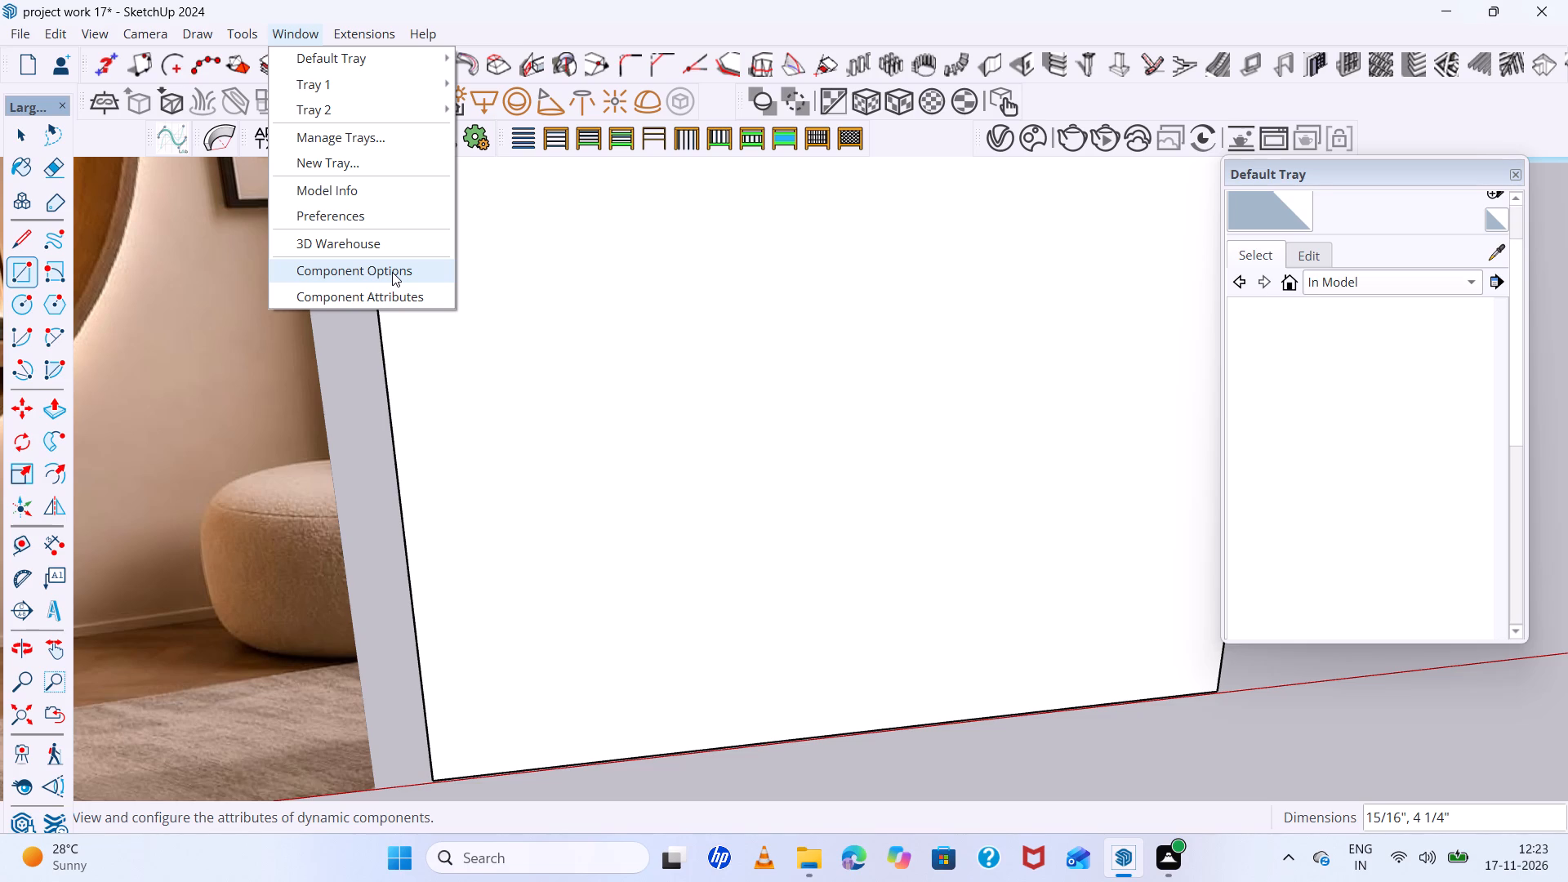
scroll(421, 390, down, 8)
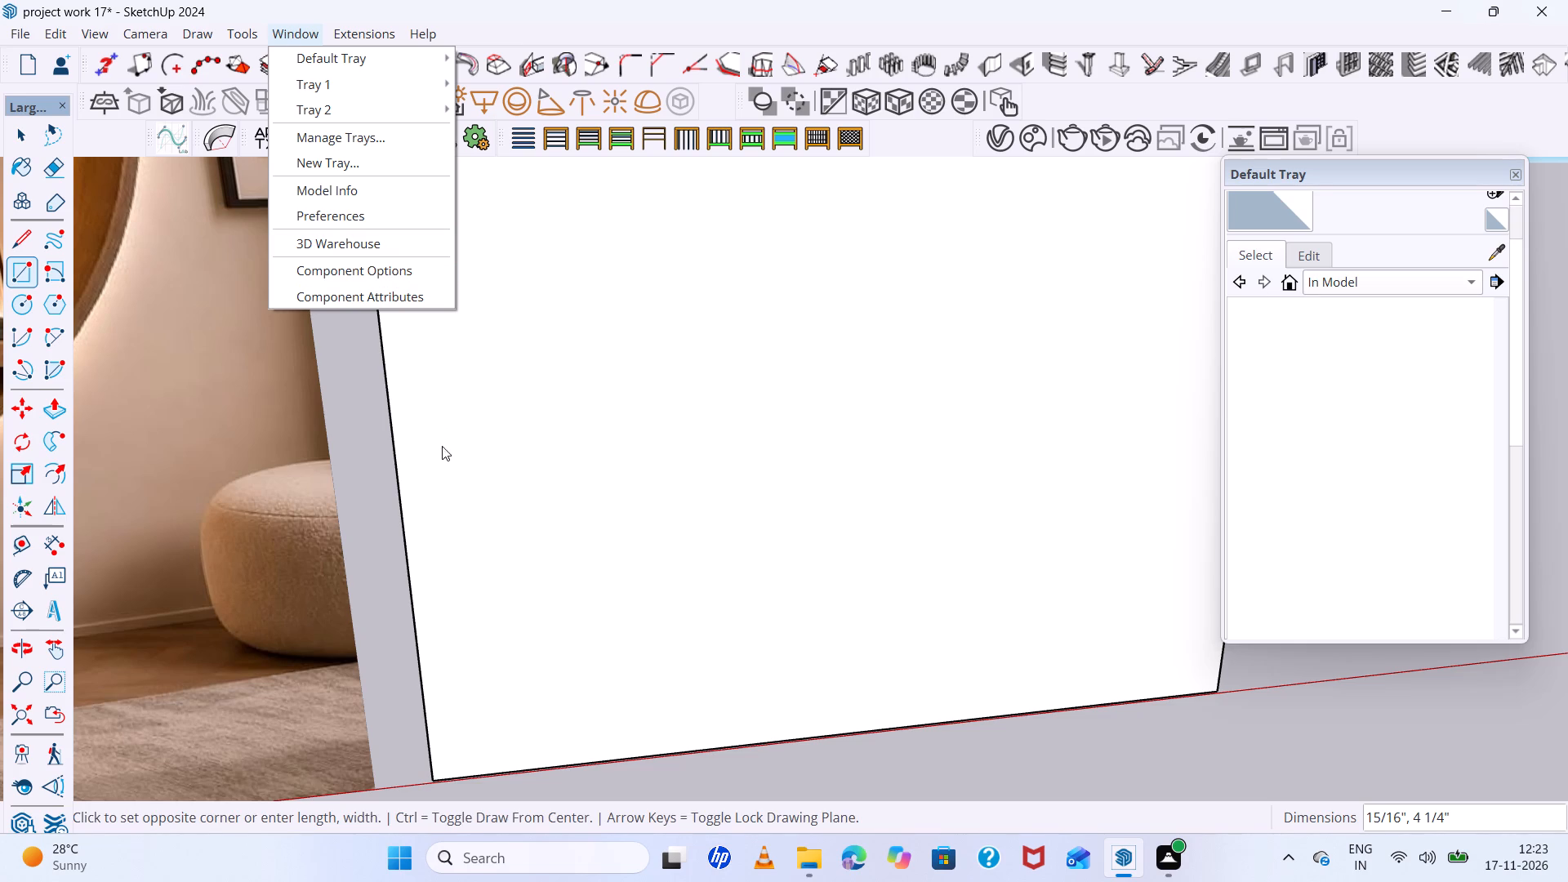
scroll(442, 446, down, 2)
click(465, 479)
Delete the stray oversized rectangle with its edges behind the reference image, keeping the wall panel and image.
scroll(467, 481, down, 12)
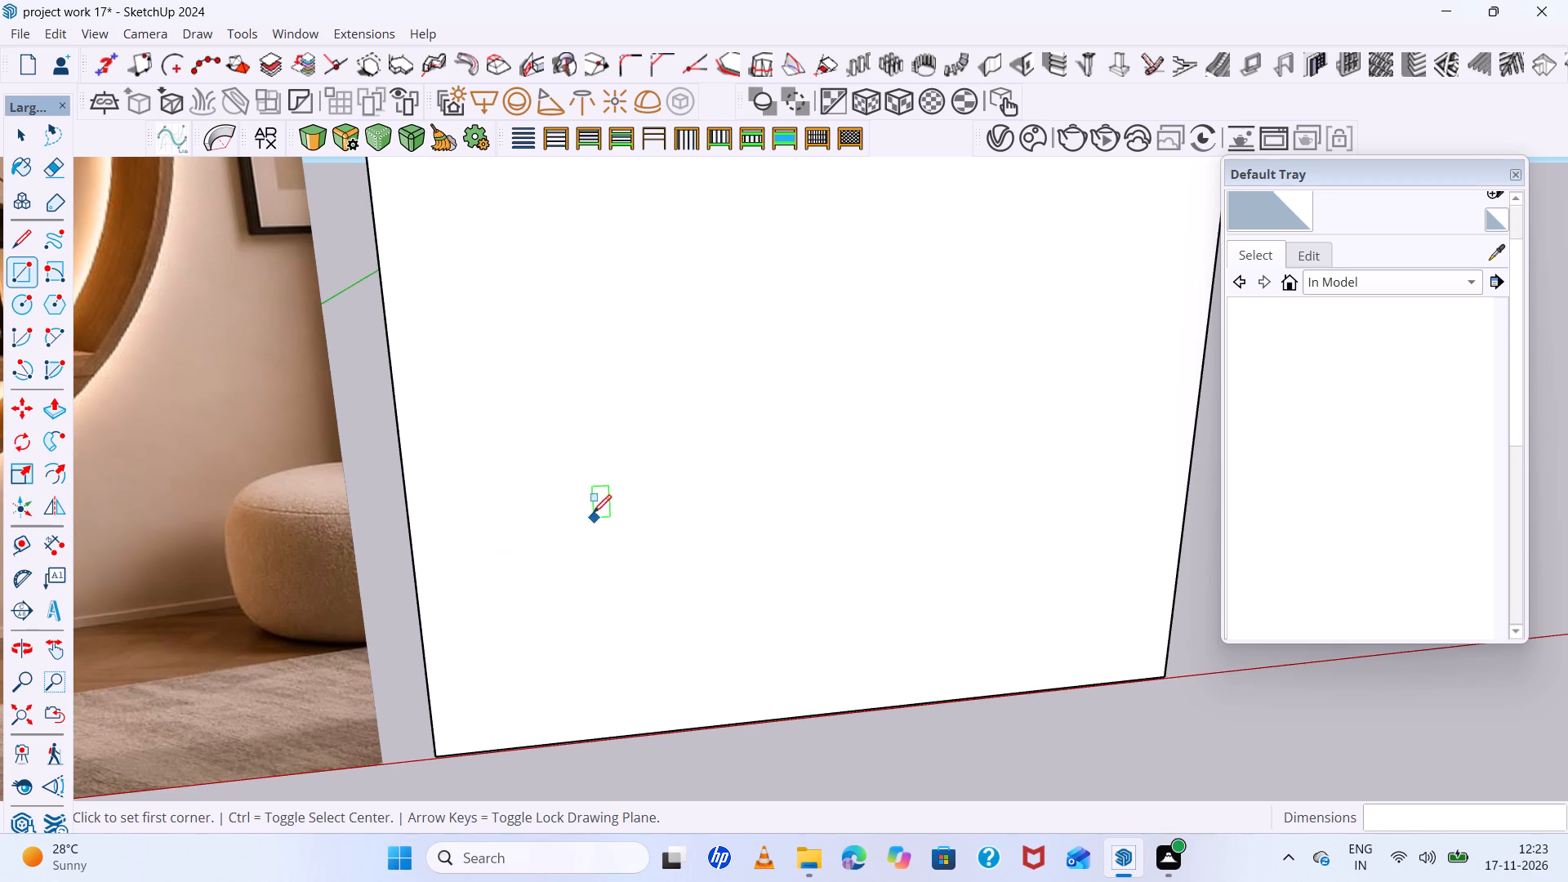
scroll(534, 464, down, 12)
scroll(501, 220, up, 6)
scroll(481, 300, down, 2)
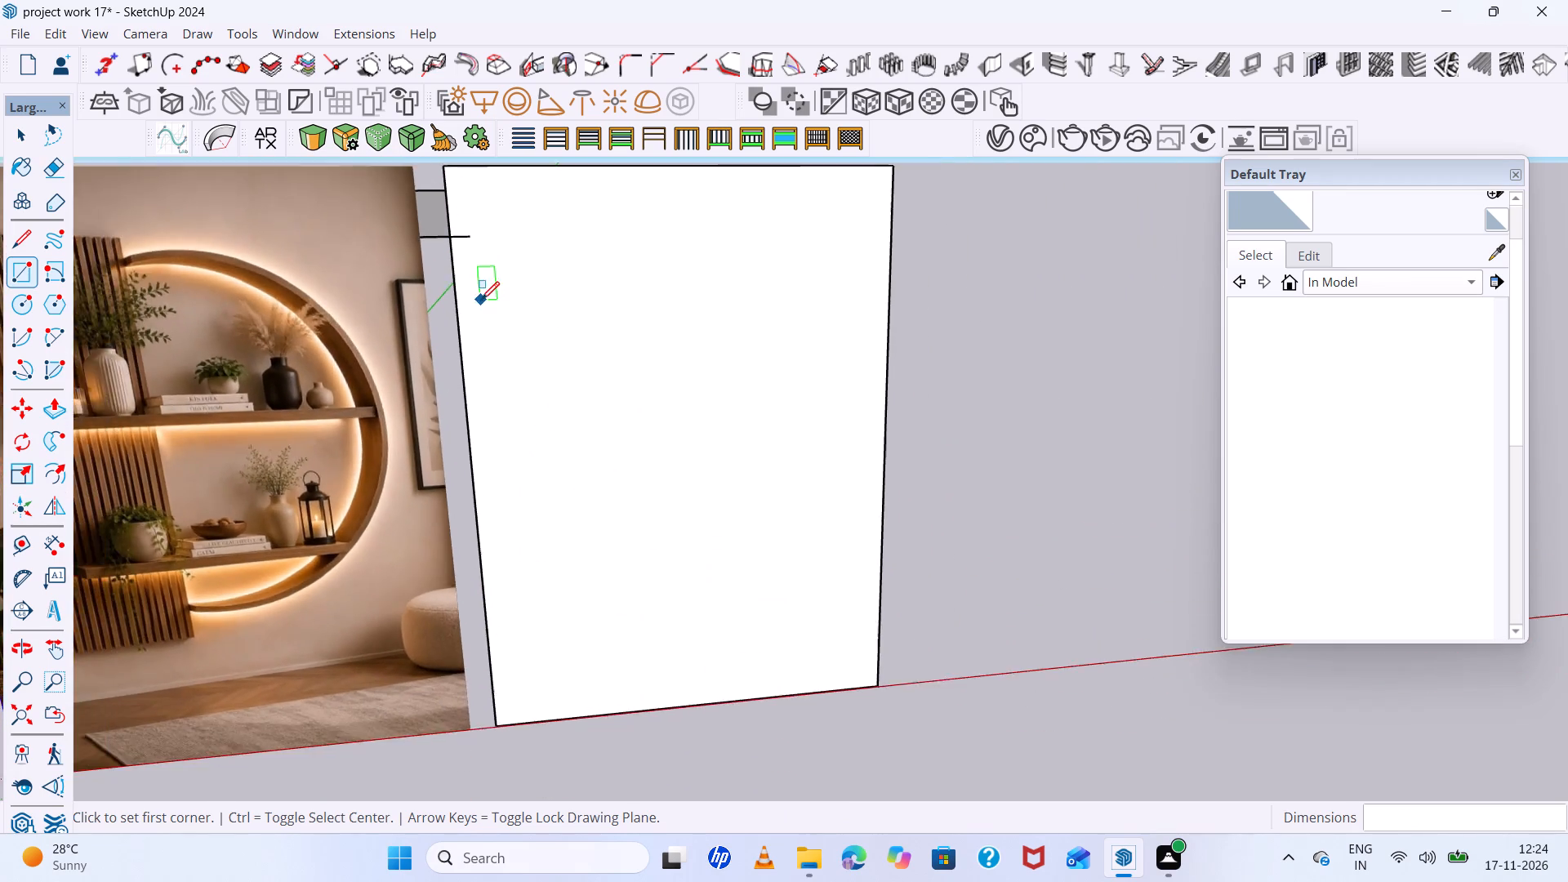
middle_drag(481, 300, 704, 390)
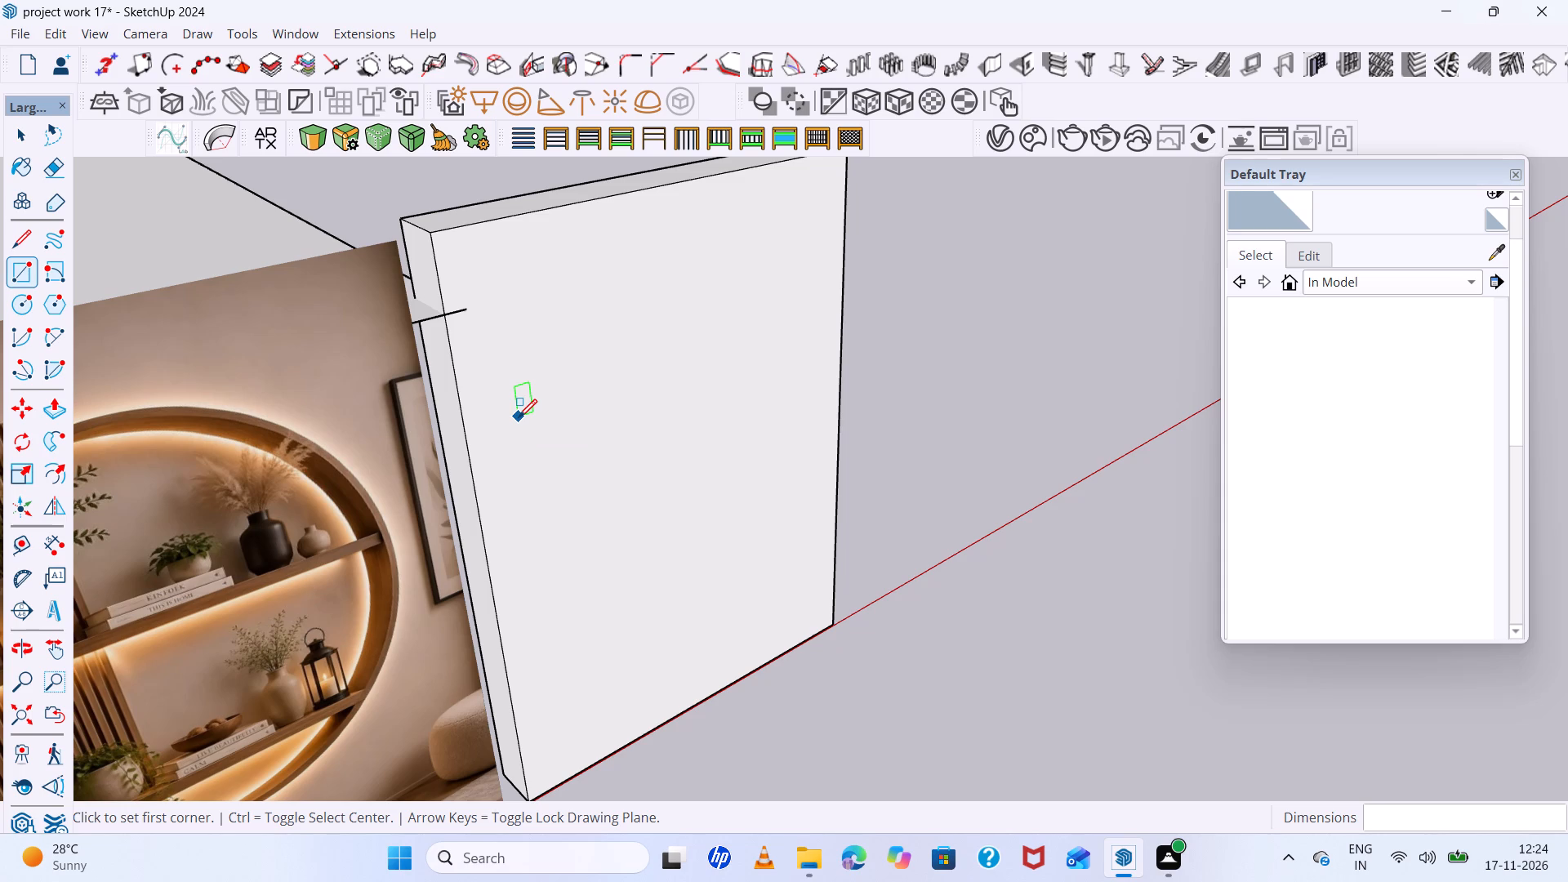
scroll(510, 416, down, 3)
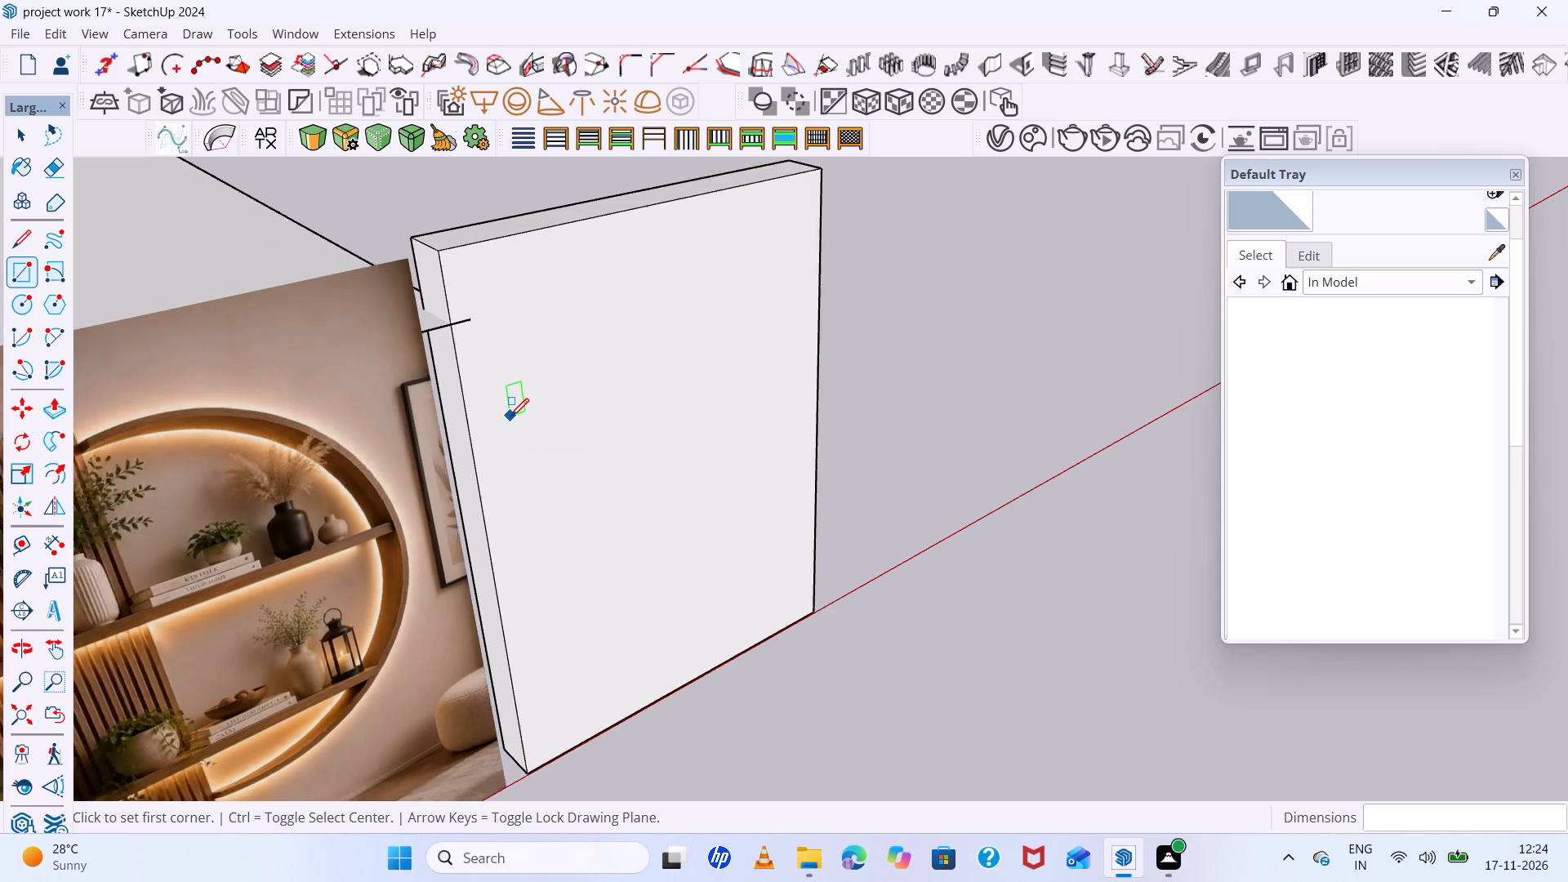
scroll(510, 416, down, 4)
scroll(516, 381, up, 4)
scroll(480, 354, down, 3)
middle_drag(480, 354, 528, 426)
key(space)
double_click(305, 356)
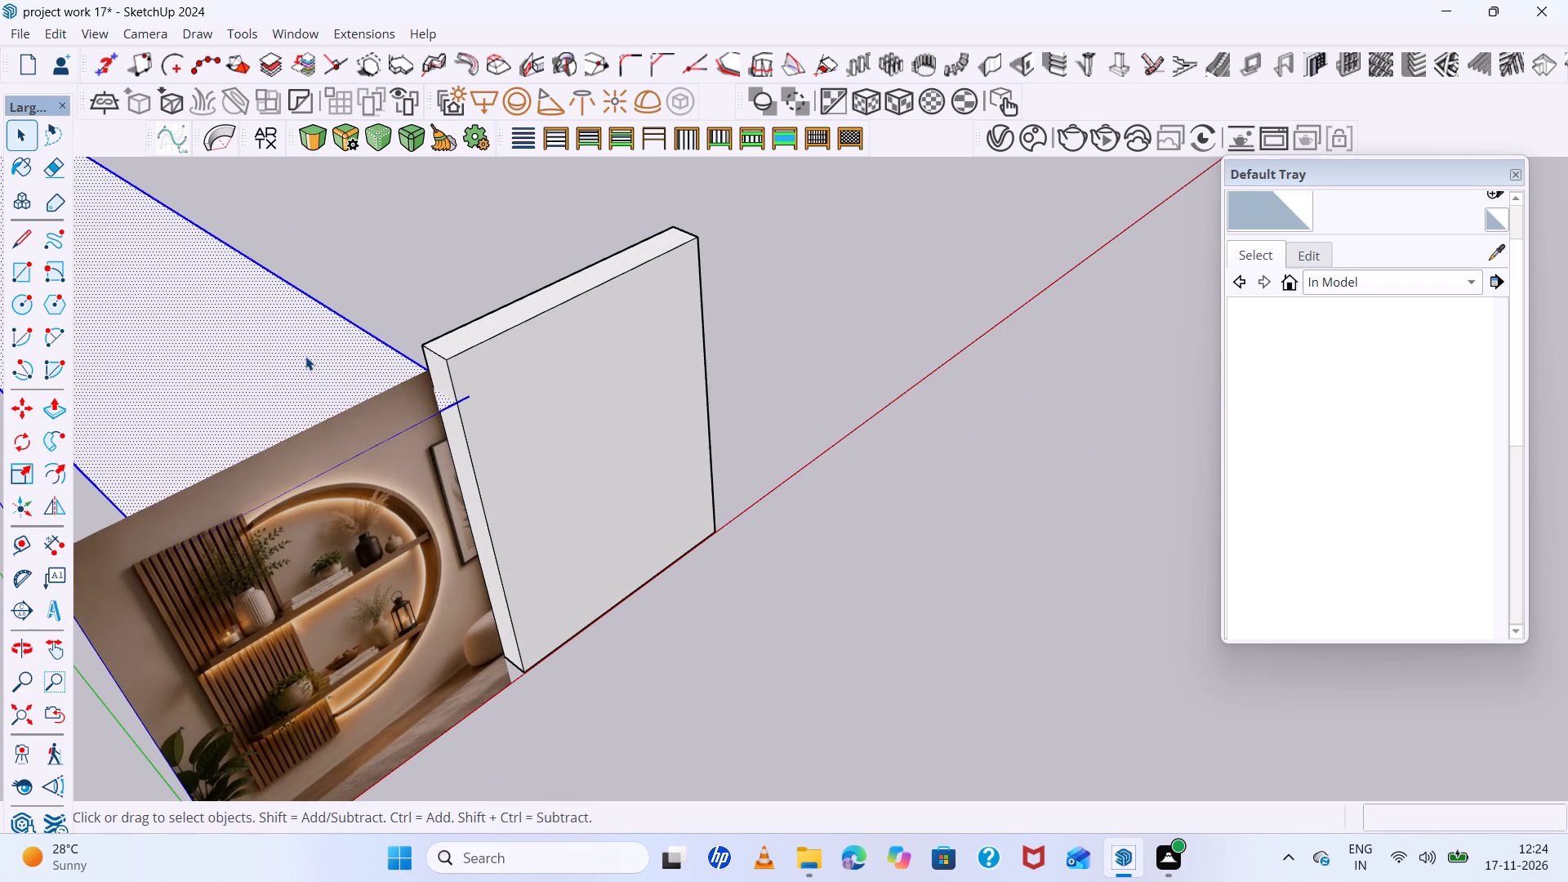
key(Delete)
Examine the wall panel beside the reference image from several angles.
scroll(305, 356, down, 9)
middle_drag(399, 381, 391, 359)
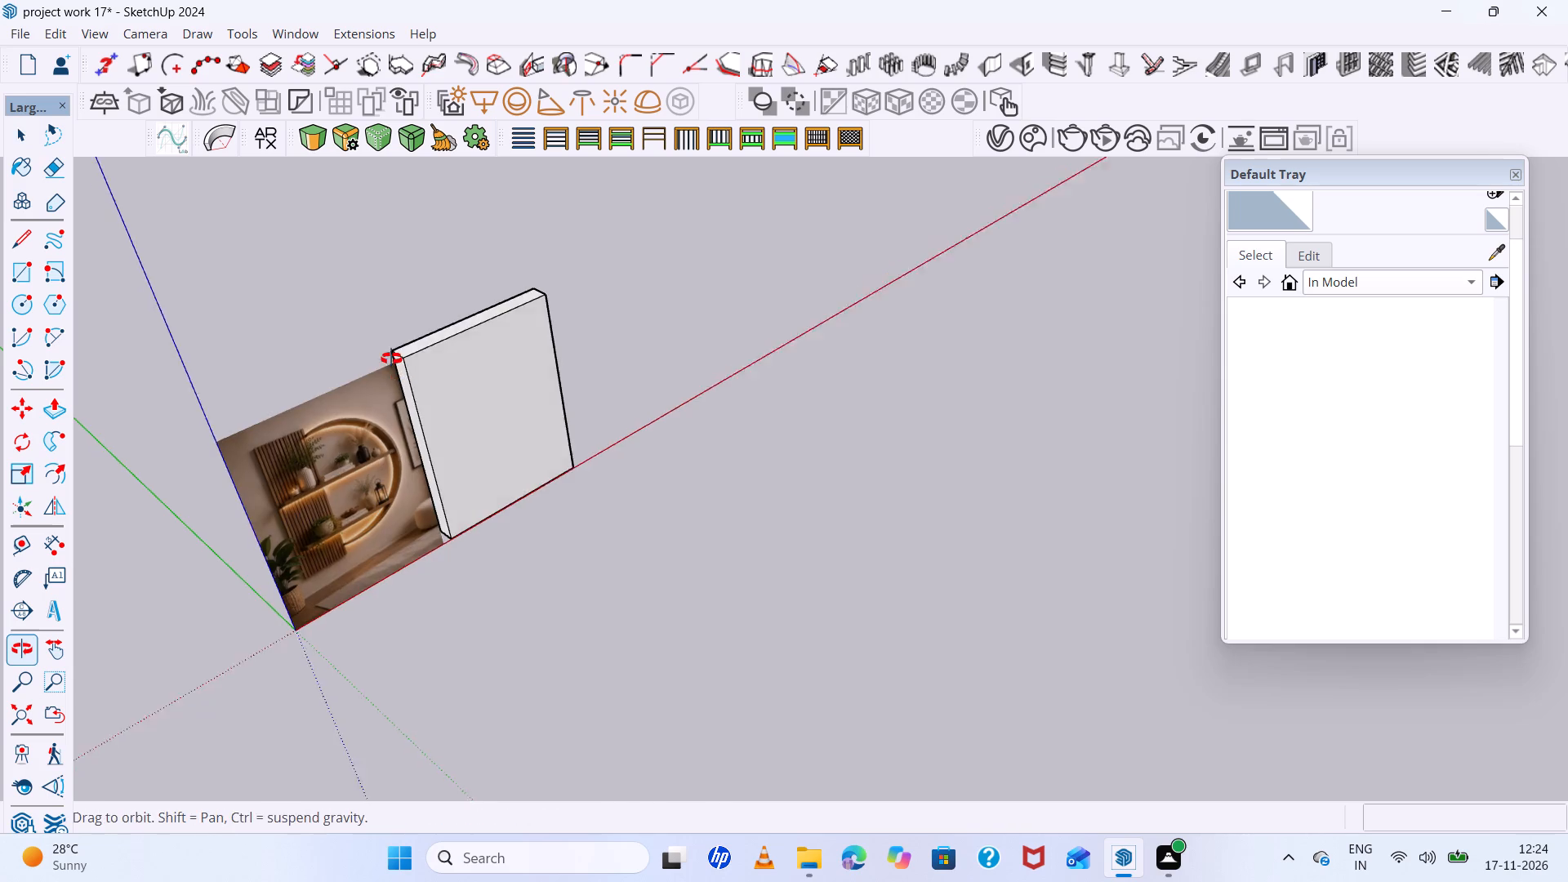
middle_drag(391, 359, 368, 287)
scroll(434, 403, up, 5)
scroll(434, 407, down, 5)
middle_drag(435, 393, 435, 312)
scroll(434, 340, up, 6)
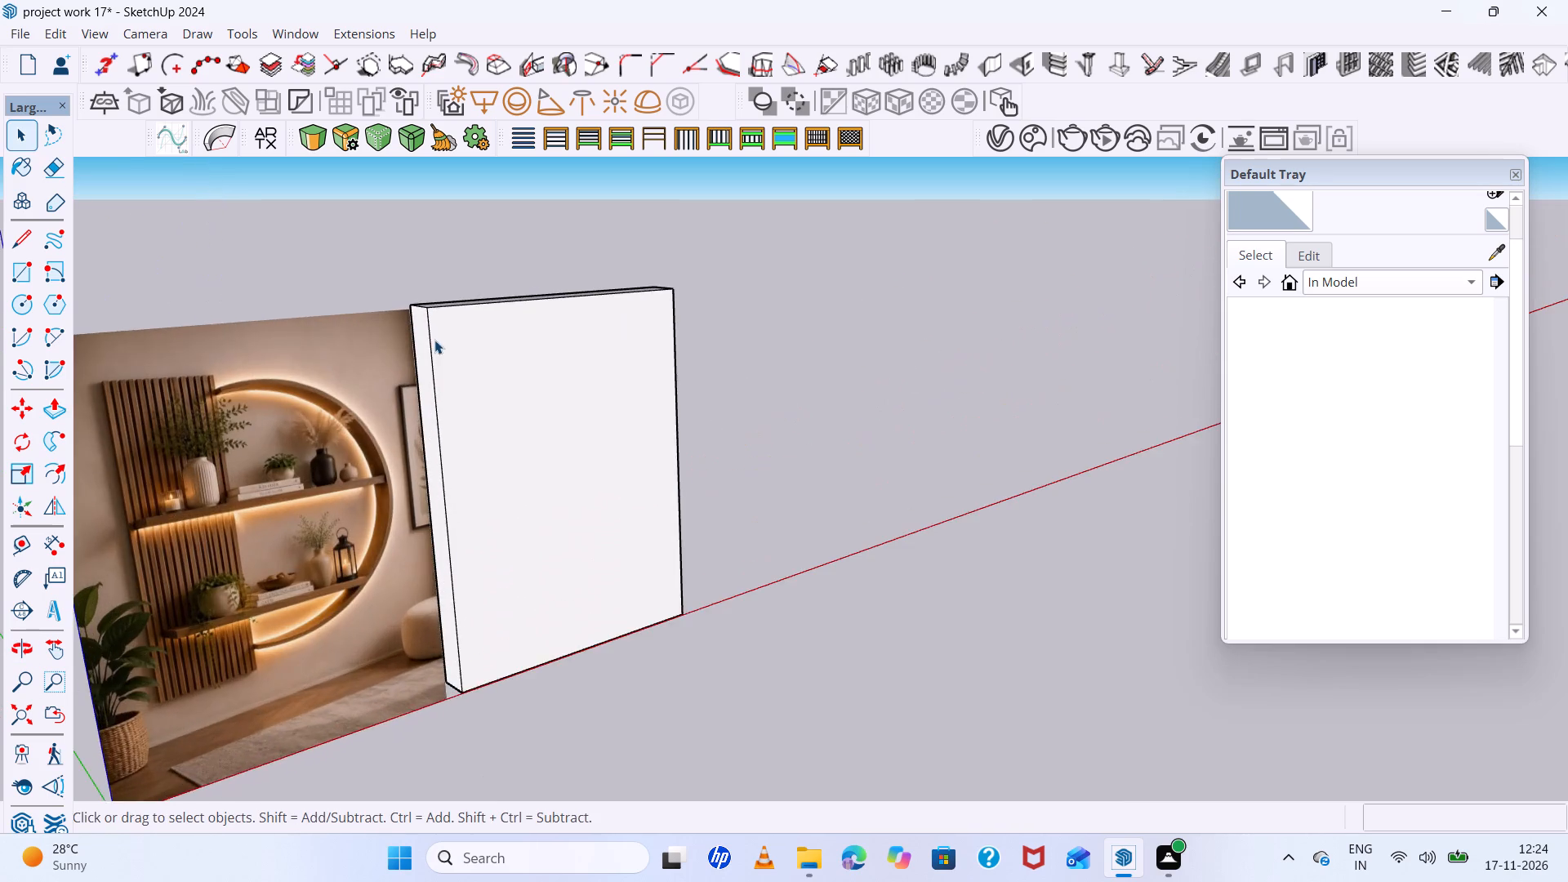
scroll(435, 340, down, 5)
middle_drag(439, 343, 396, 187)
scroll(396, 187, up, 1)
scroll(468, 361, up, 5)
middle_drag(470, 372, 424, 447)
scroll(443, 421, down, 1)
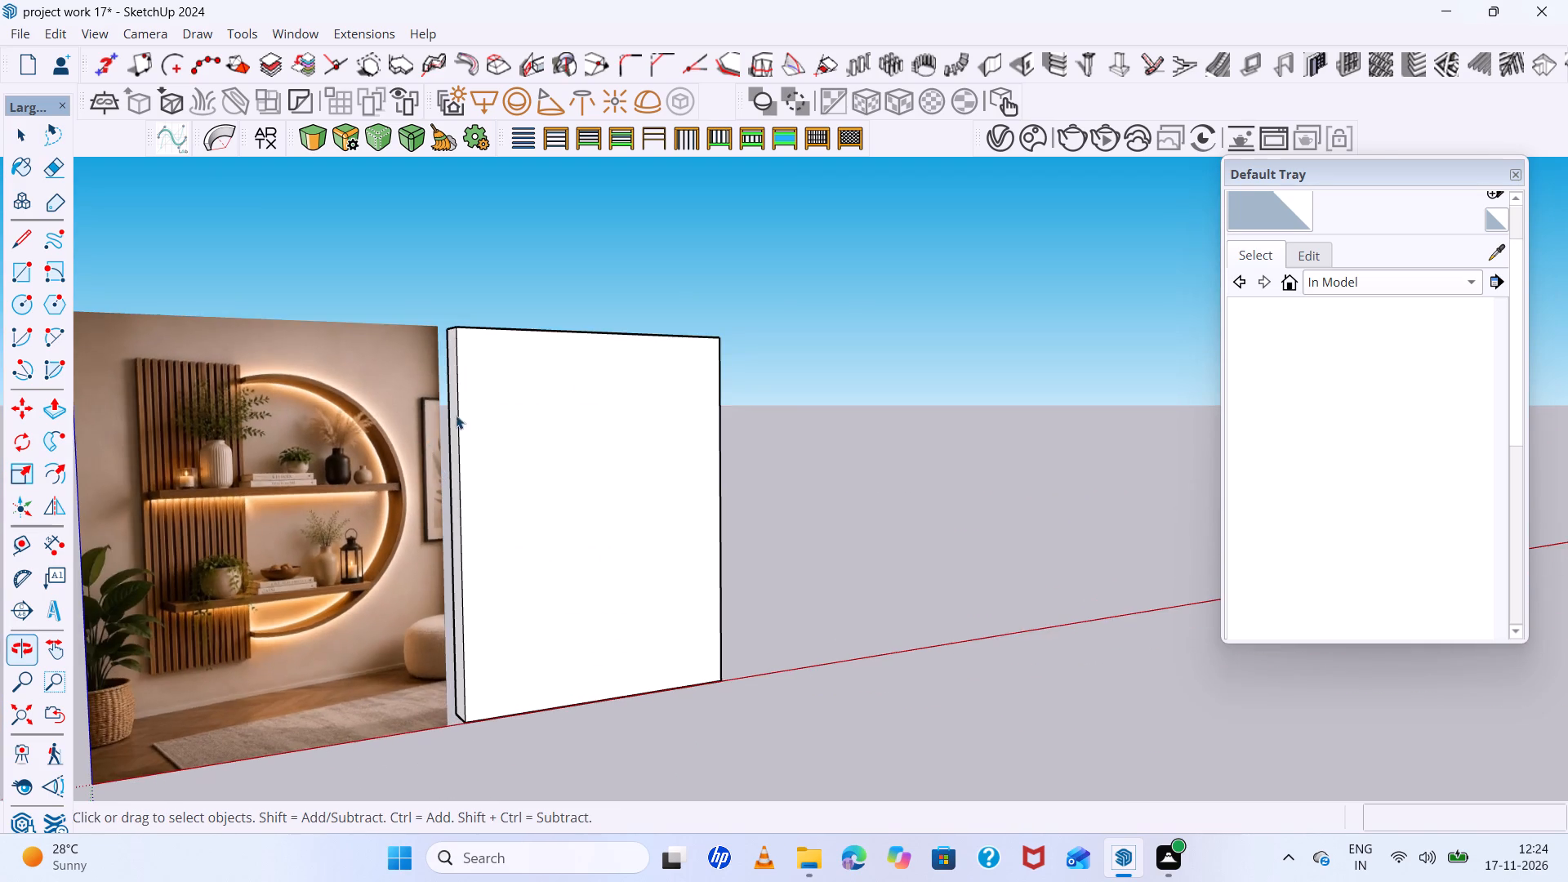
scroll(483, 412, up, 5)
scroll(483, 406, down, 4)
middle_drag(483, 406, 403, 478)
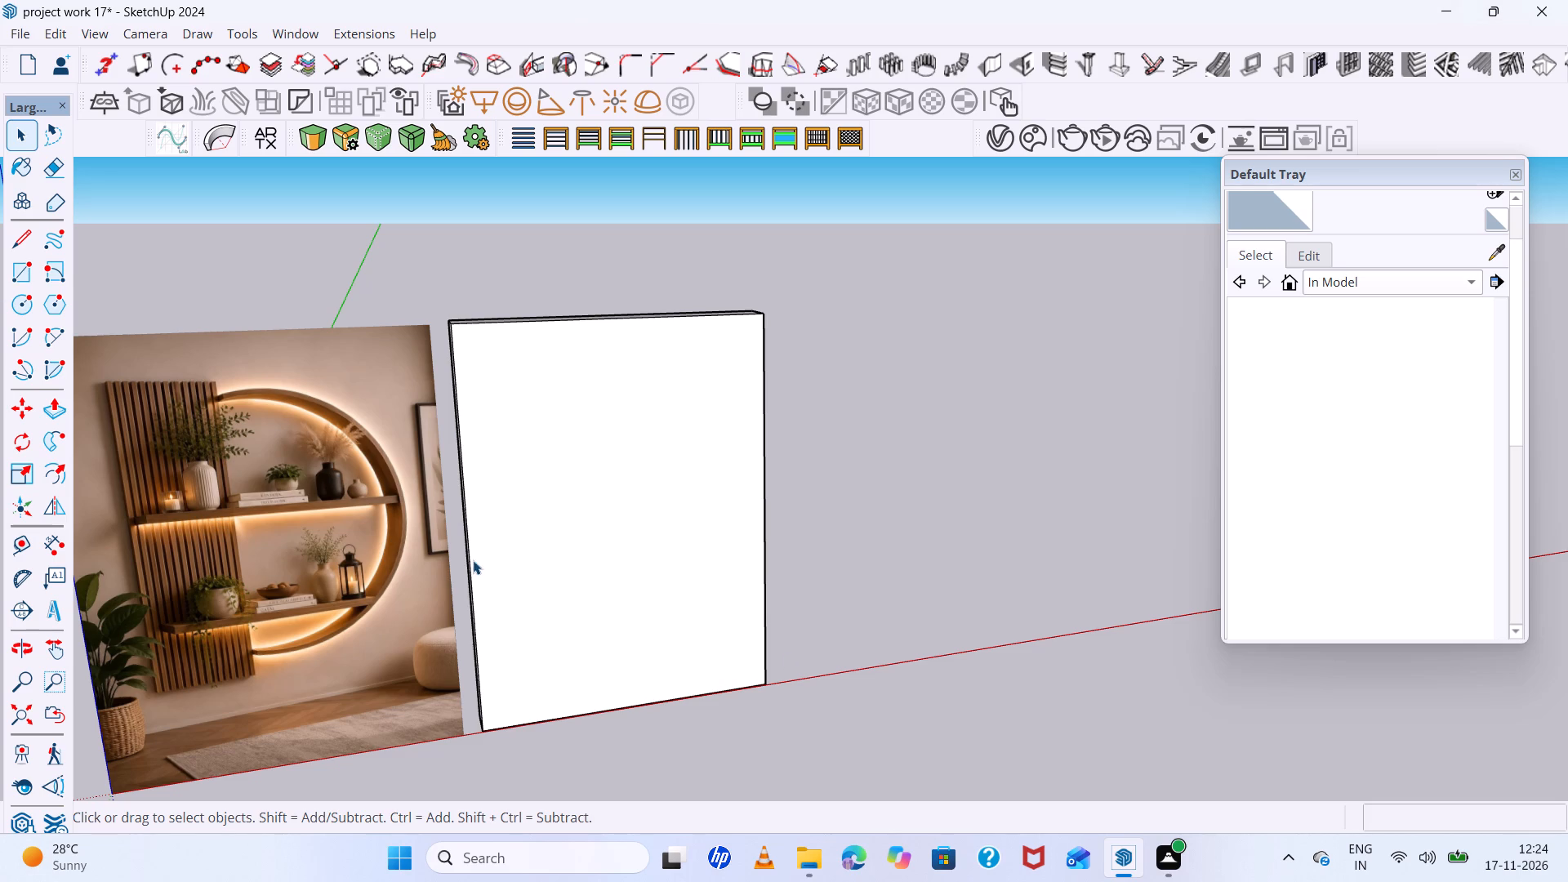
Draw an upright rectangle about 3/8" by 15/16" on the wall panel's front face, near the edge closest to the reference image.
scroll(365, 616, down, 5)
scroll(479, 398, up, 4)
middle_drag(538, 509, 538, 474)
scroll(912, 422, down, 6)
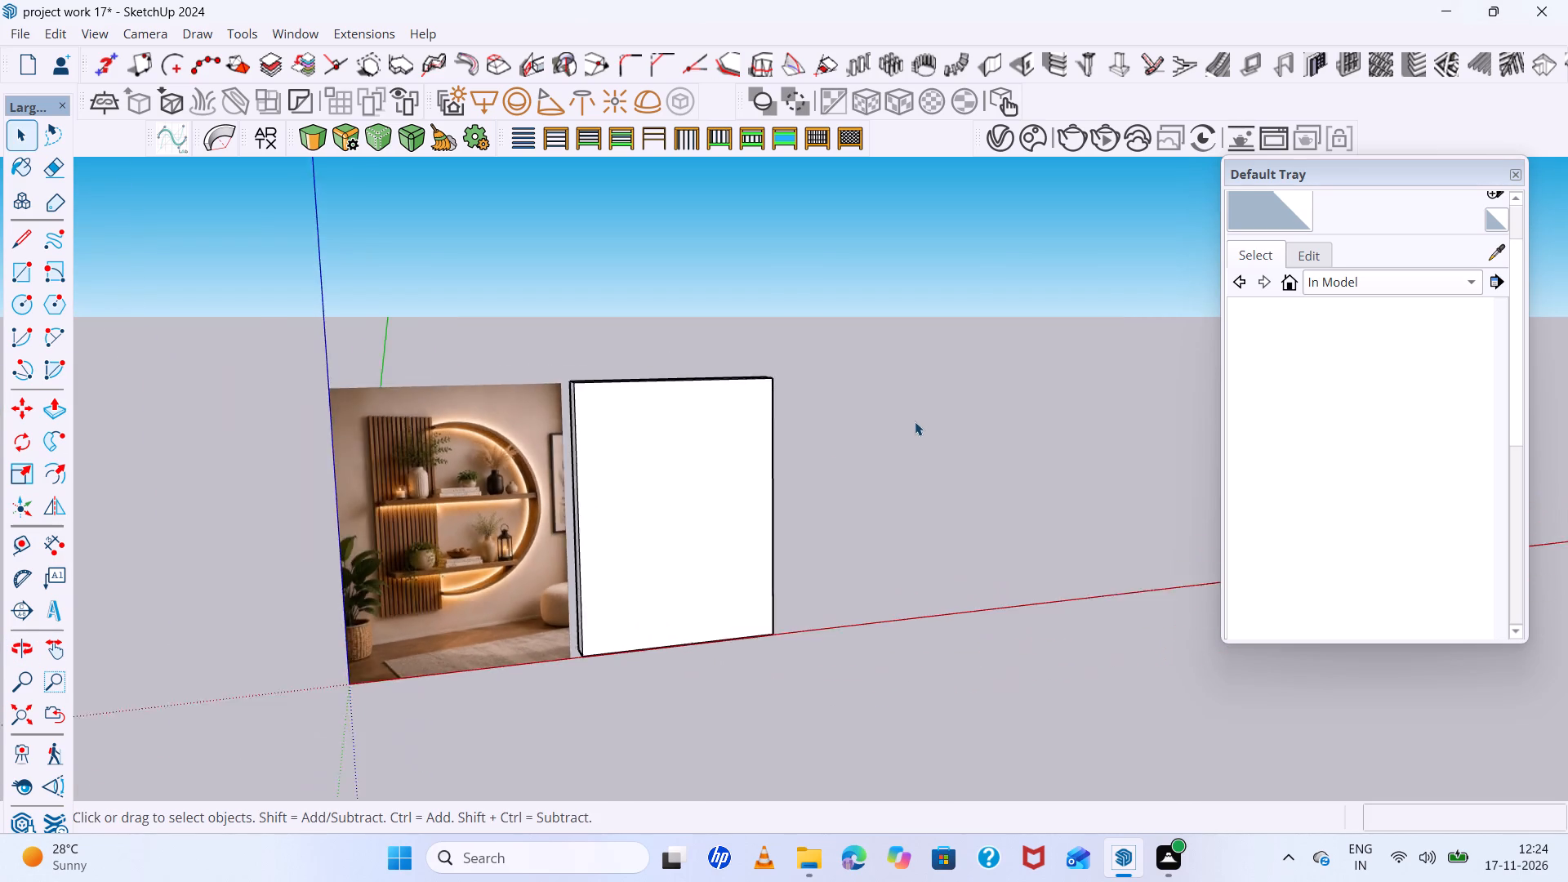
scroll(516, 383, up, 5)
middle_drag(746, 410, 710, 353)
scroll(127, 171, down, 1)
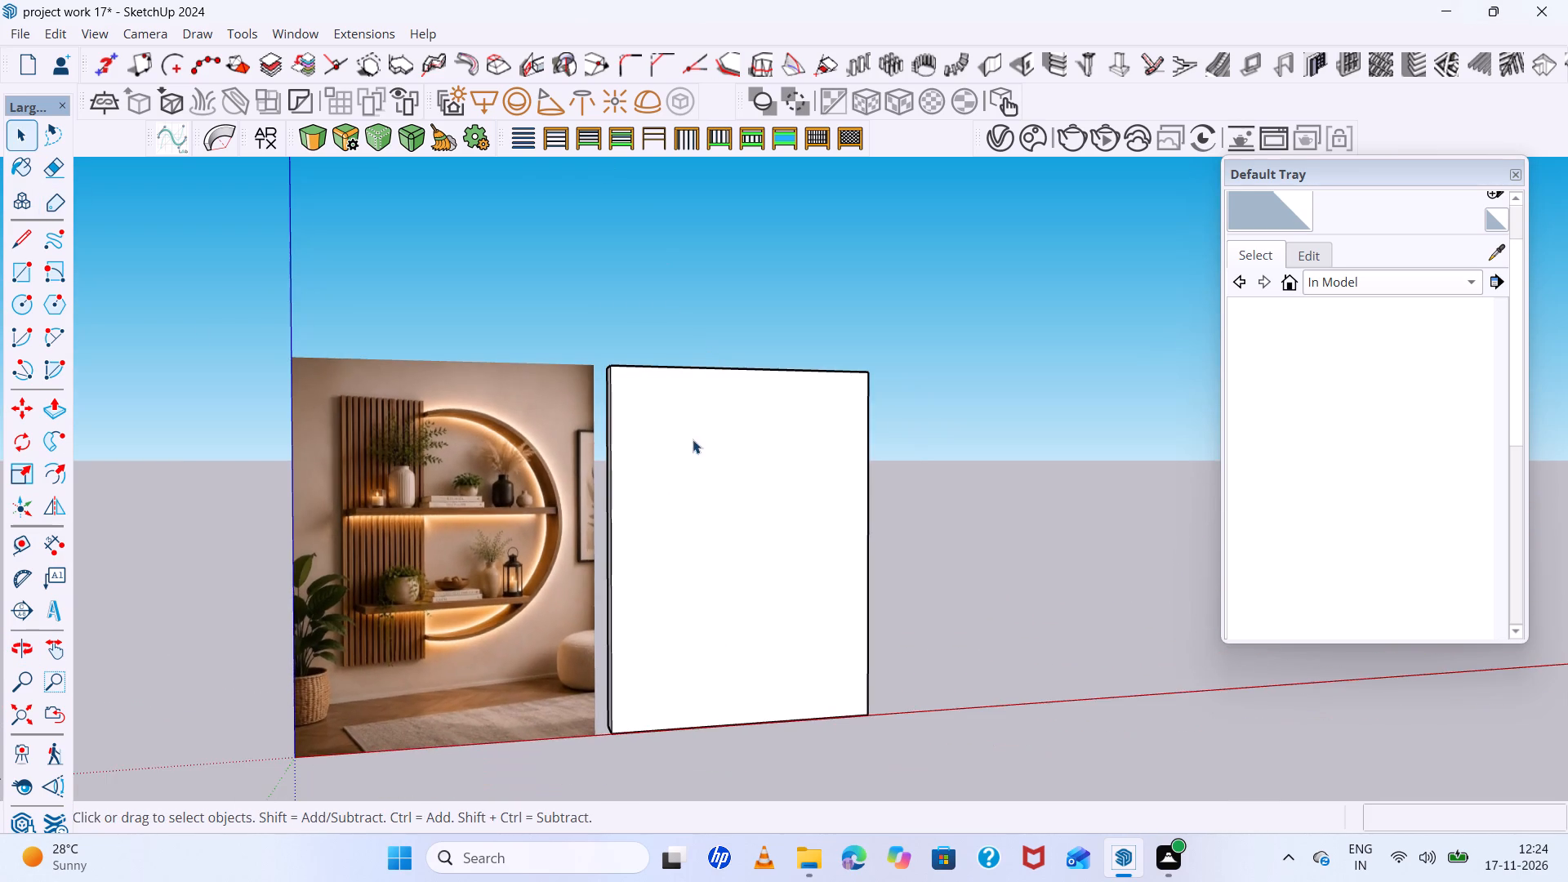
scroll(655, 419, up, 5)
scroll(416, 247, down, 10)
middle_drag(662, 436, 641, 492)
scroll(604, 383, up, 5)
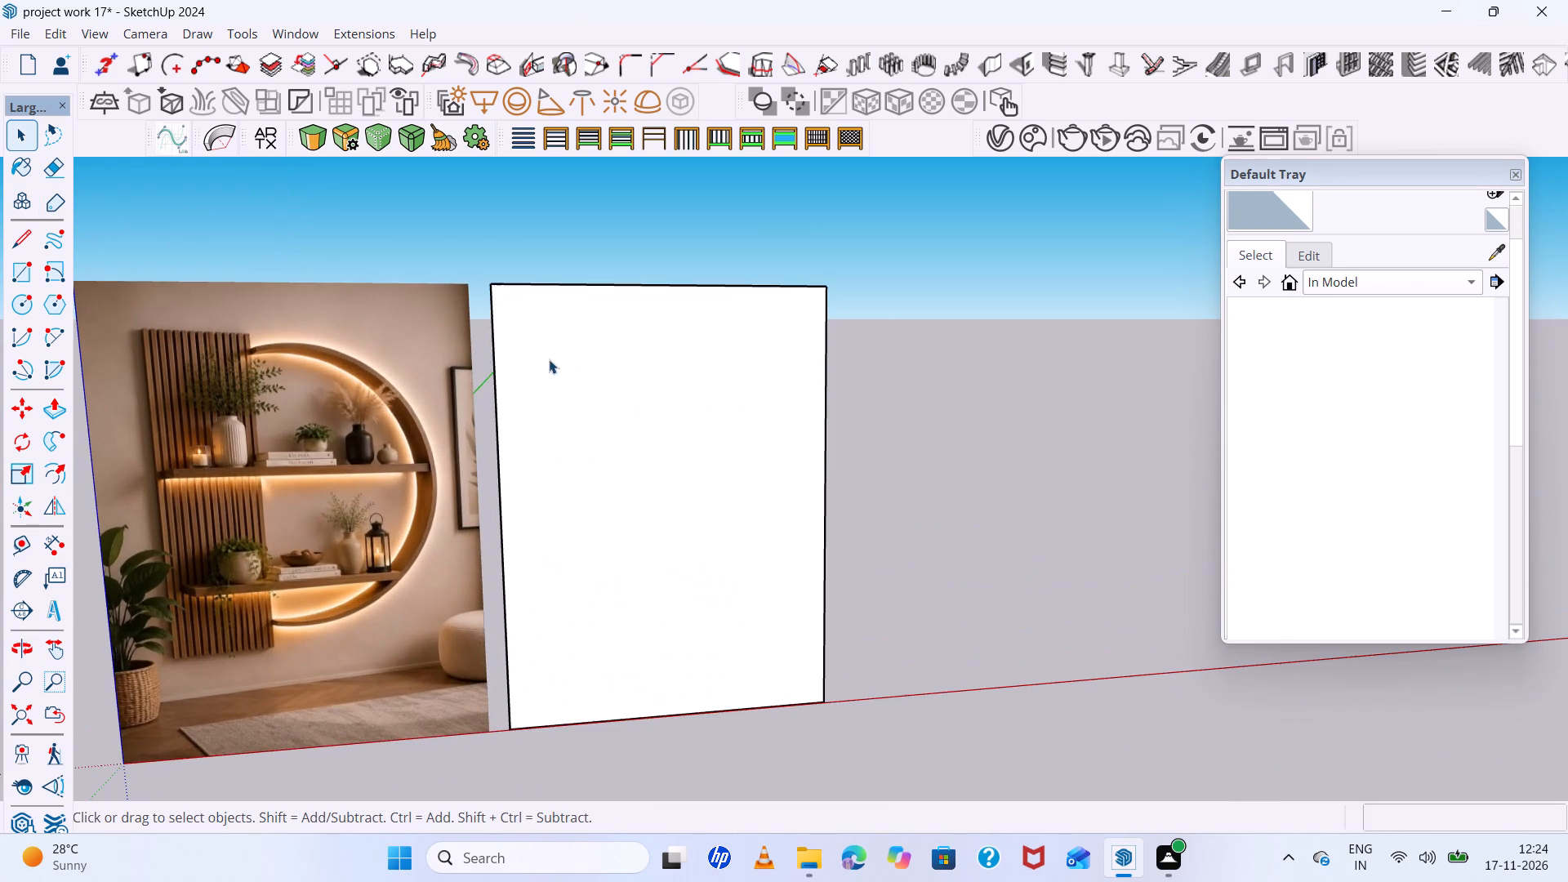
key(r)
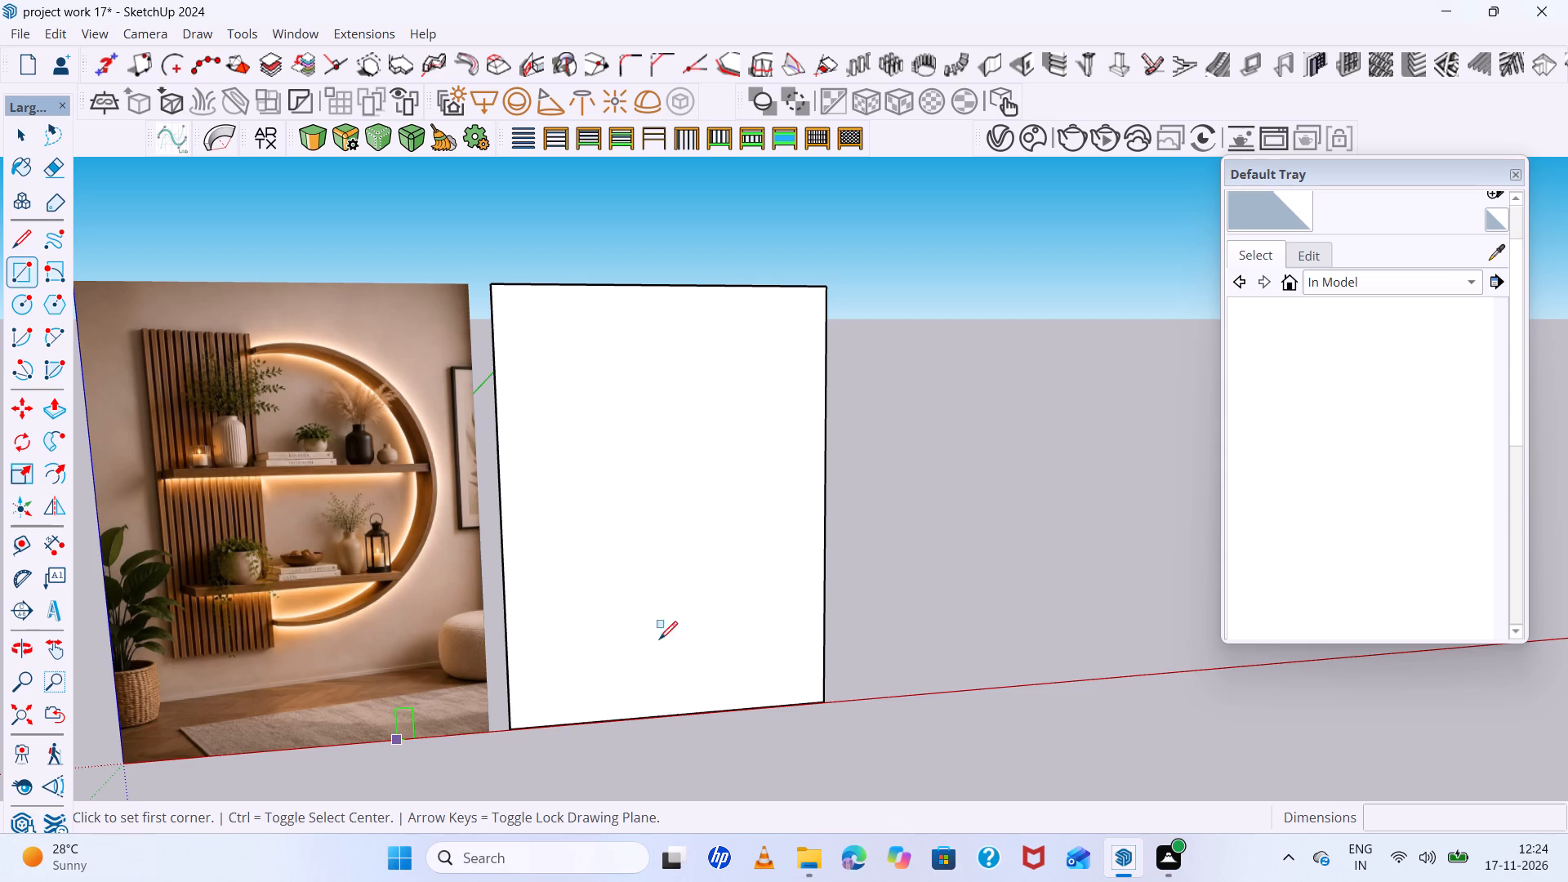
click(518, 339)
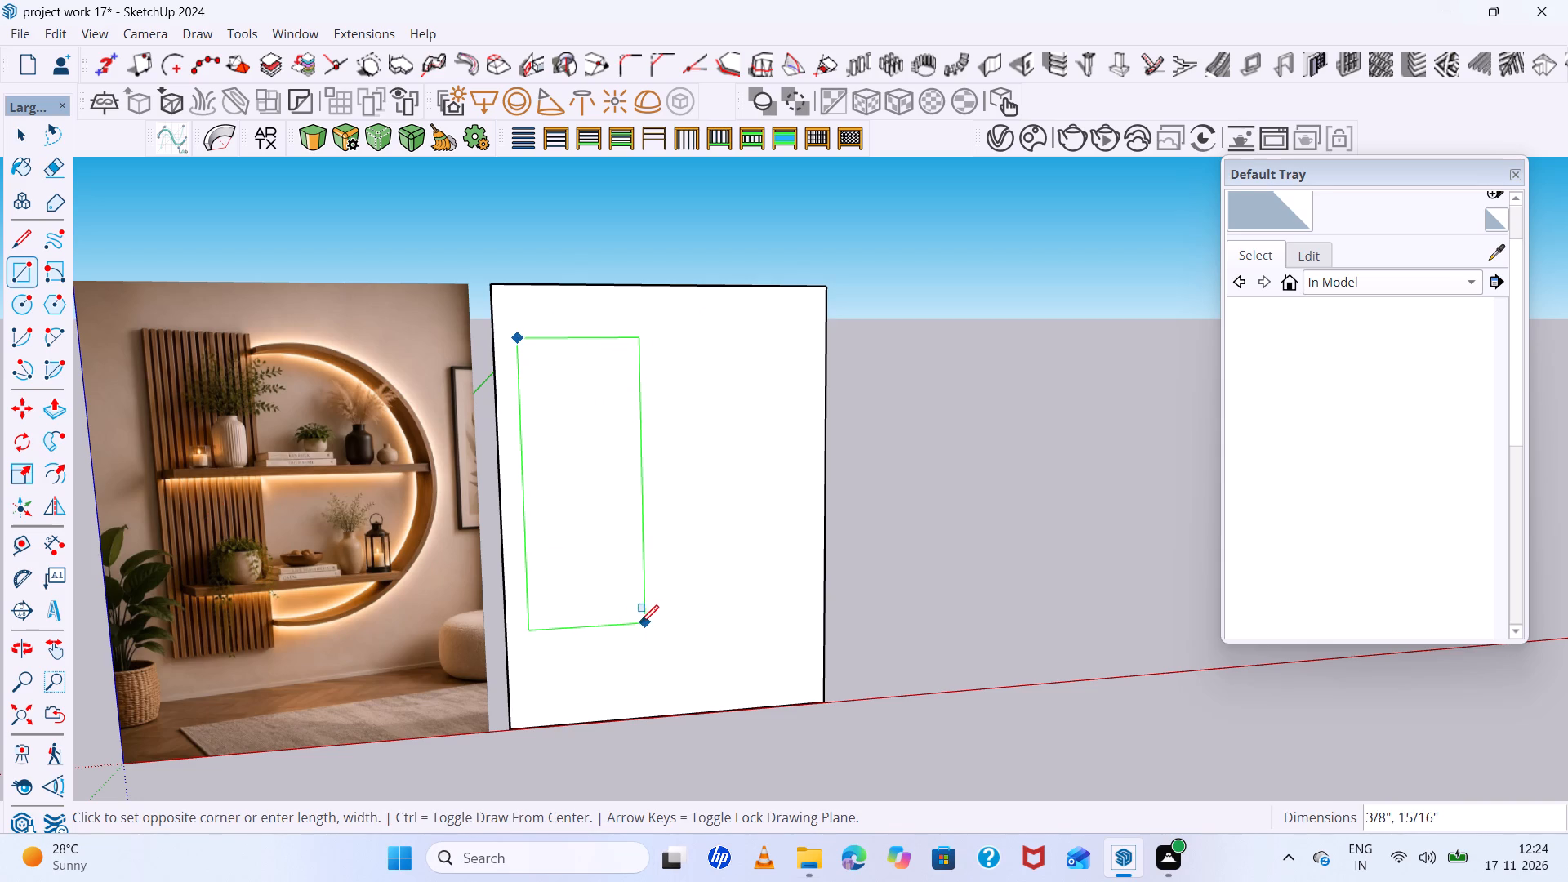
click(653, 623)
scroll(598, 599, down, 4)
middle_drag(598, 599, 590, 724)
key(space)
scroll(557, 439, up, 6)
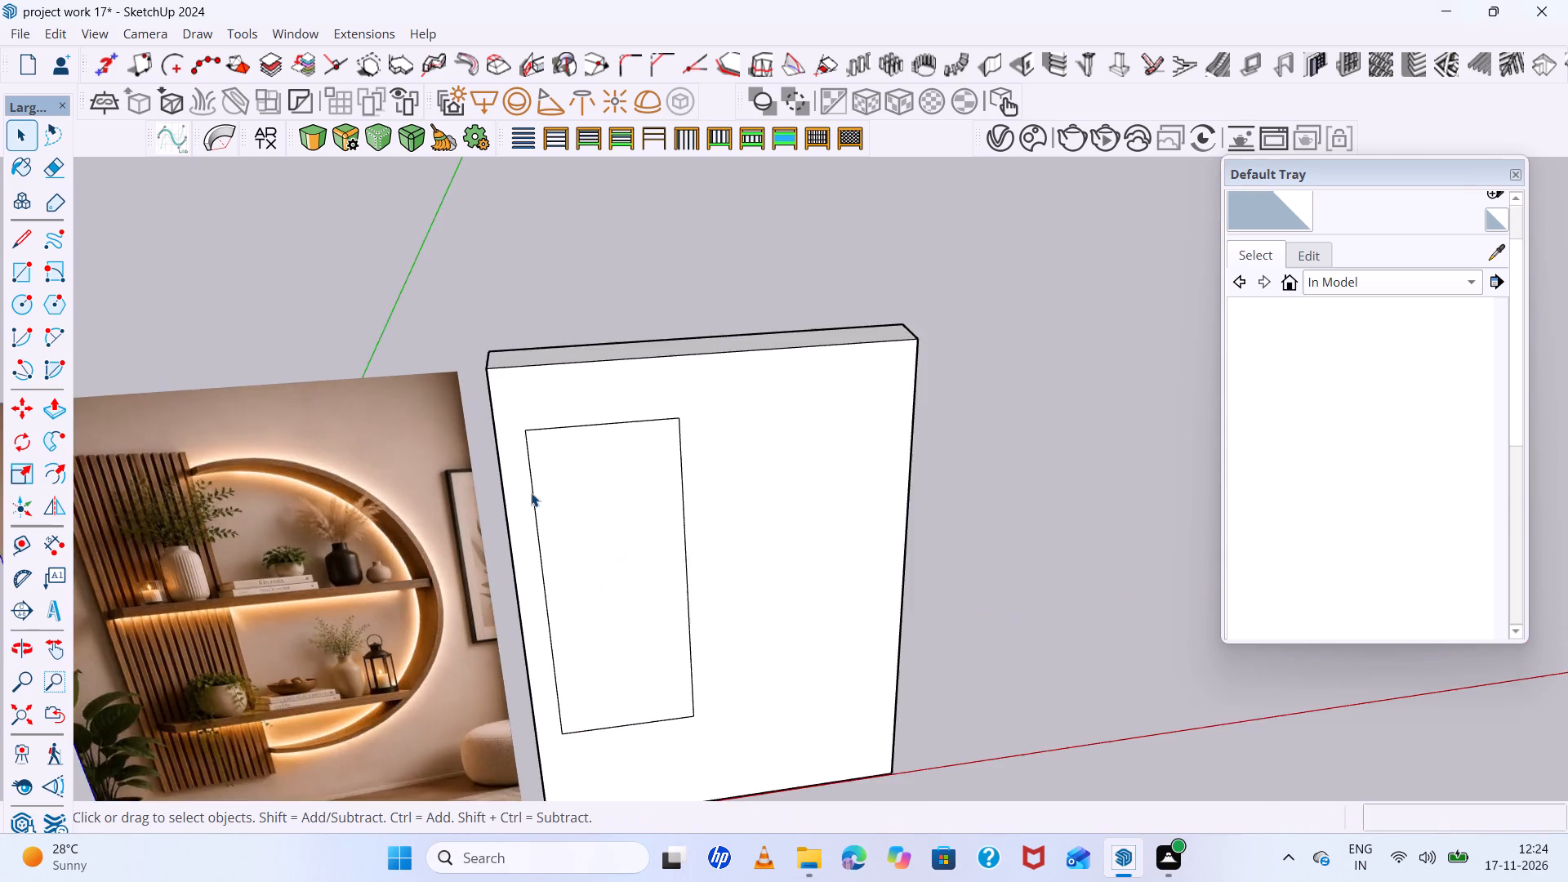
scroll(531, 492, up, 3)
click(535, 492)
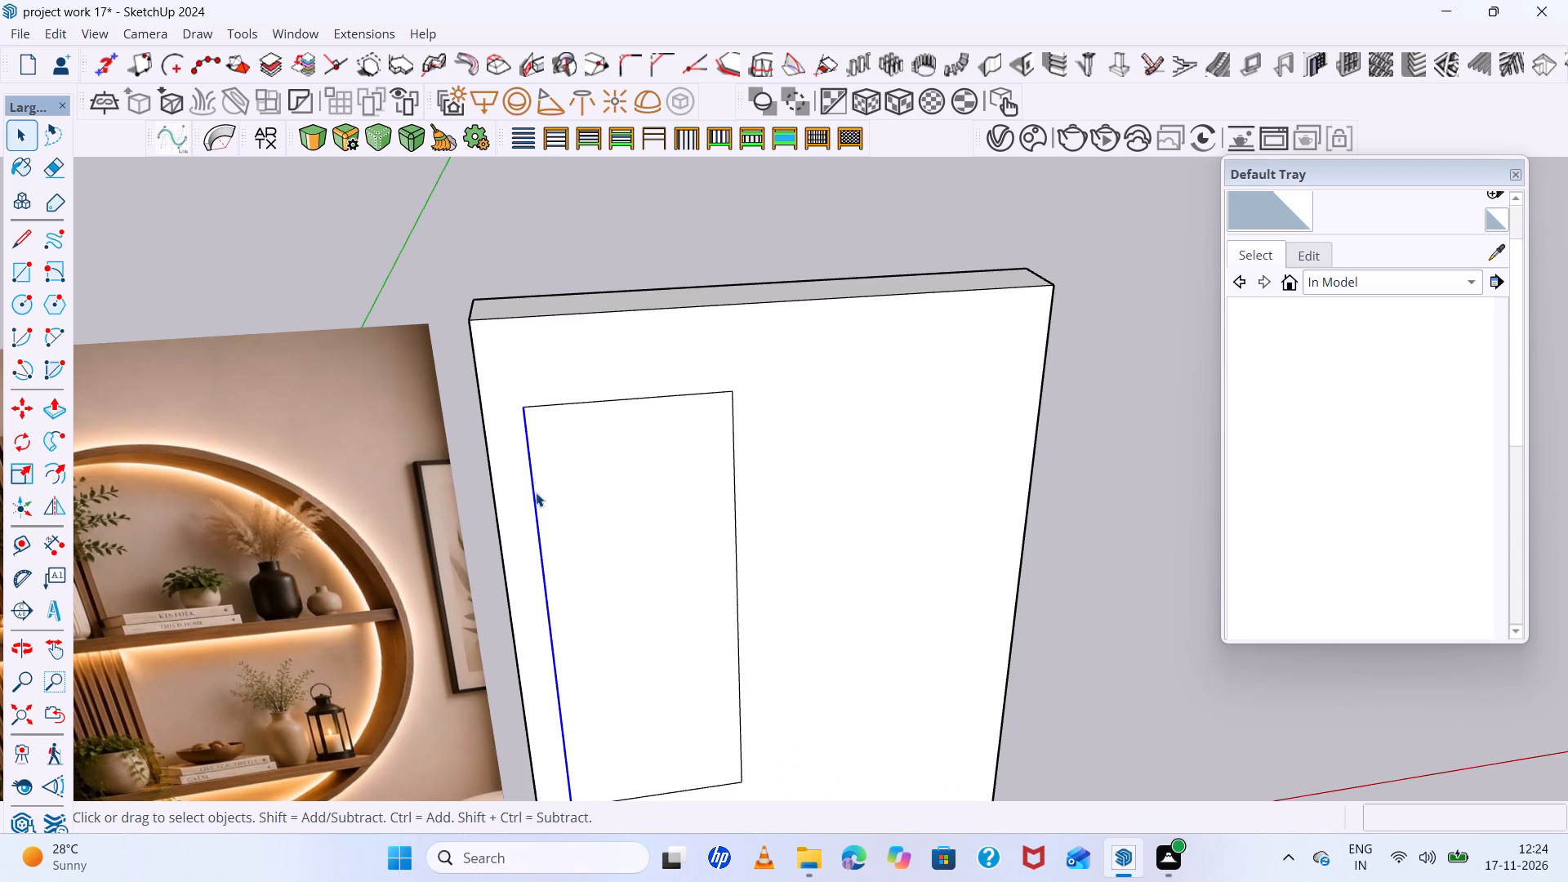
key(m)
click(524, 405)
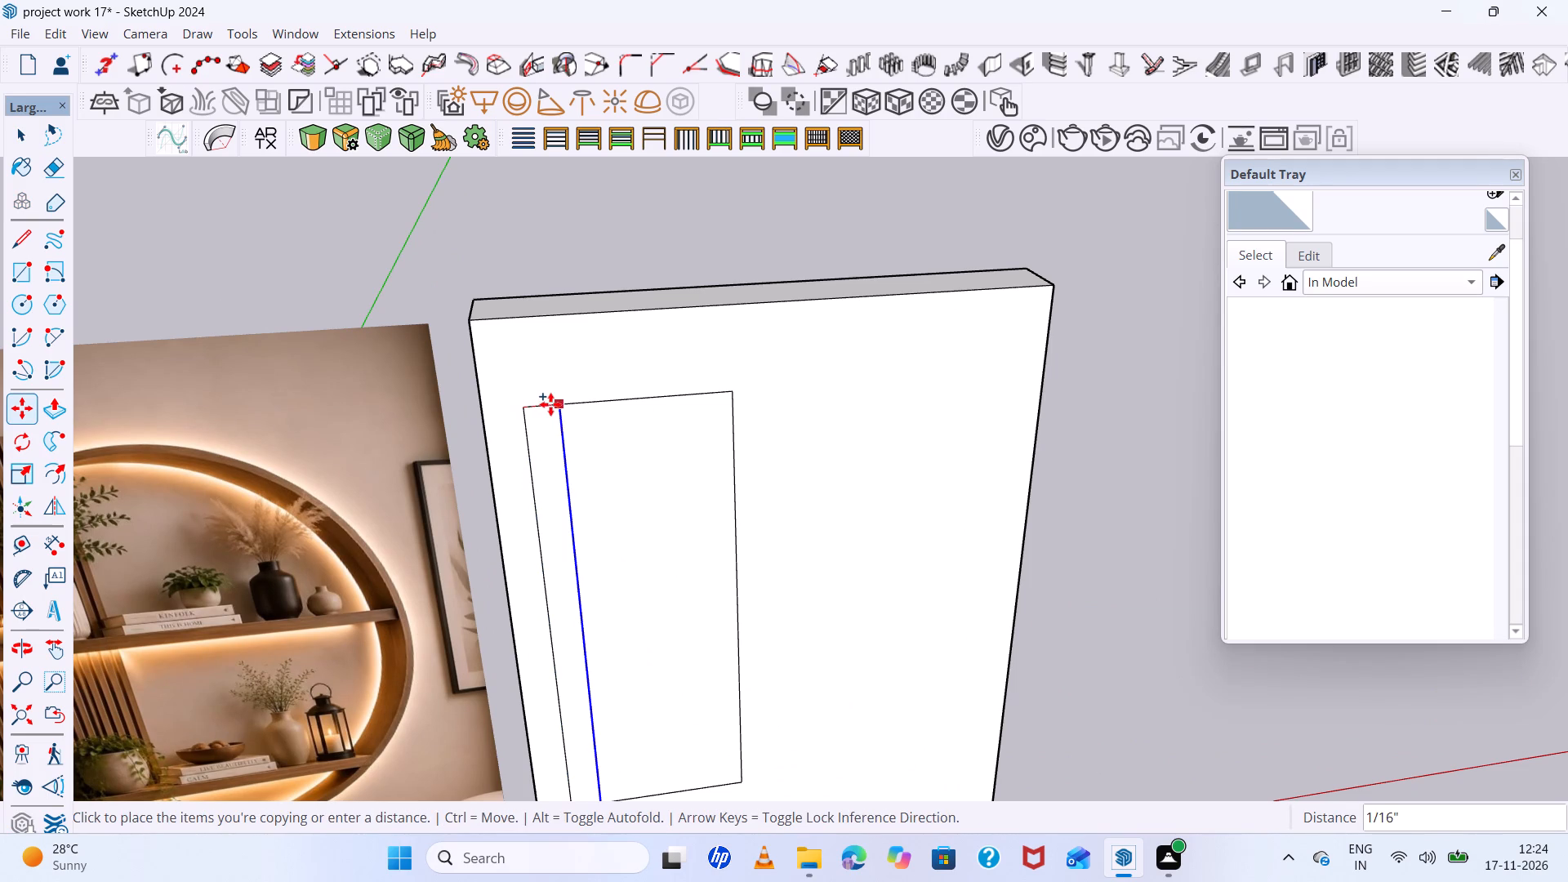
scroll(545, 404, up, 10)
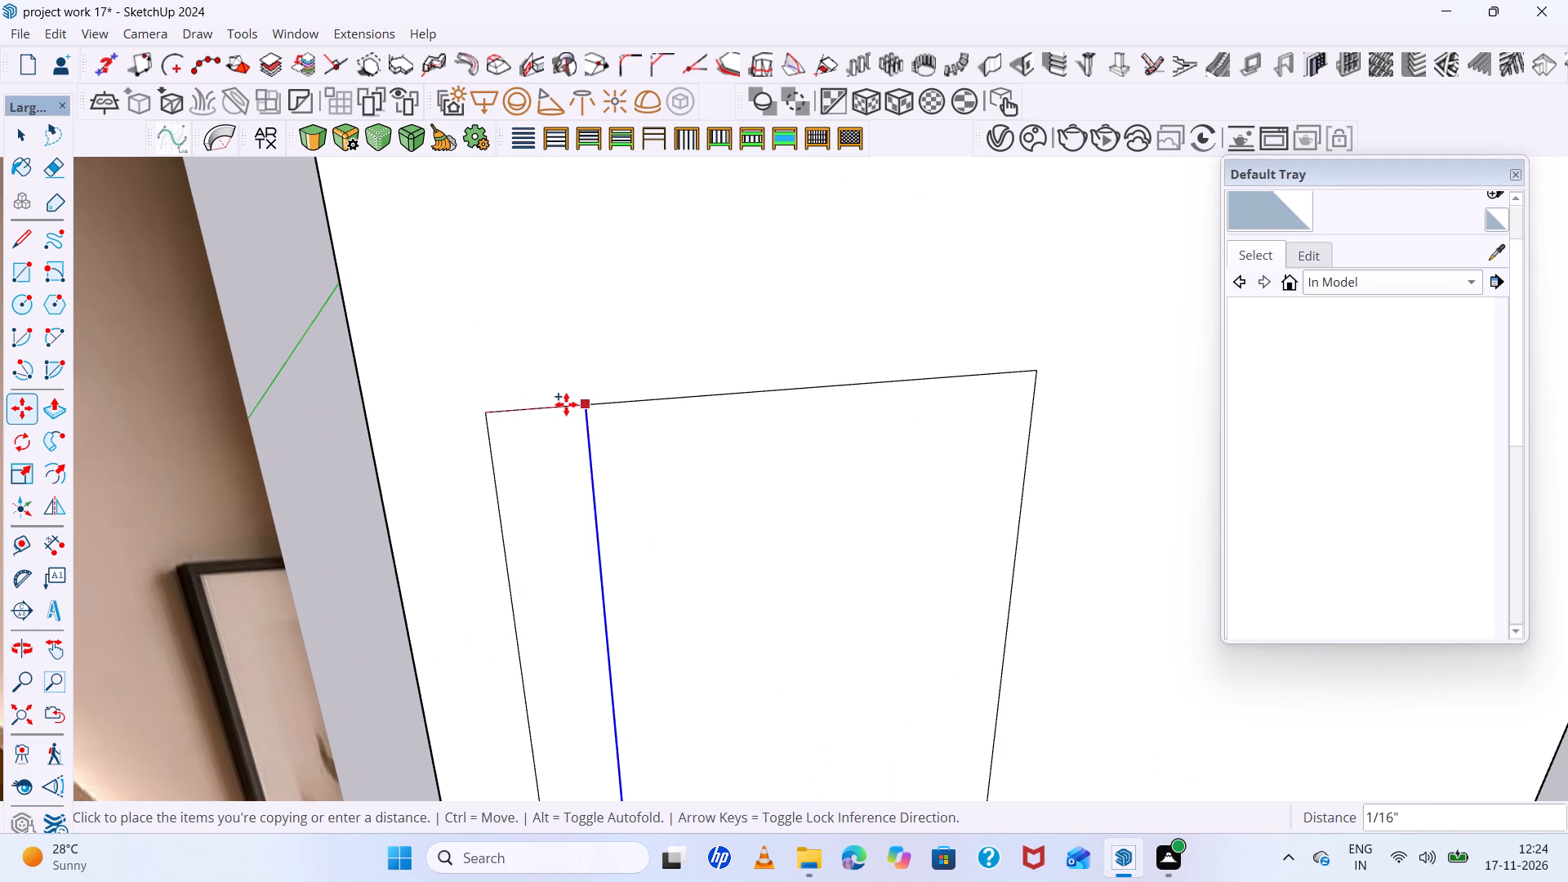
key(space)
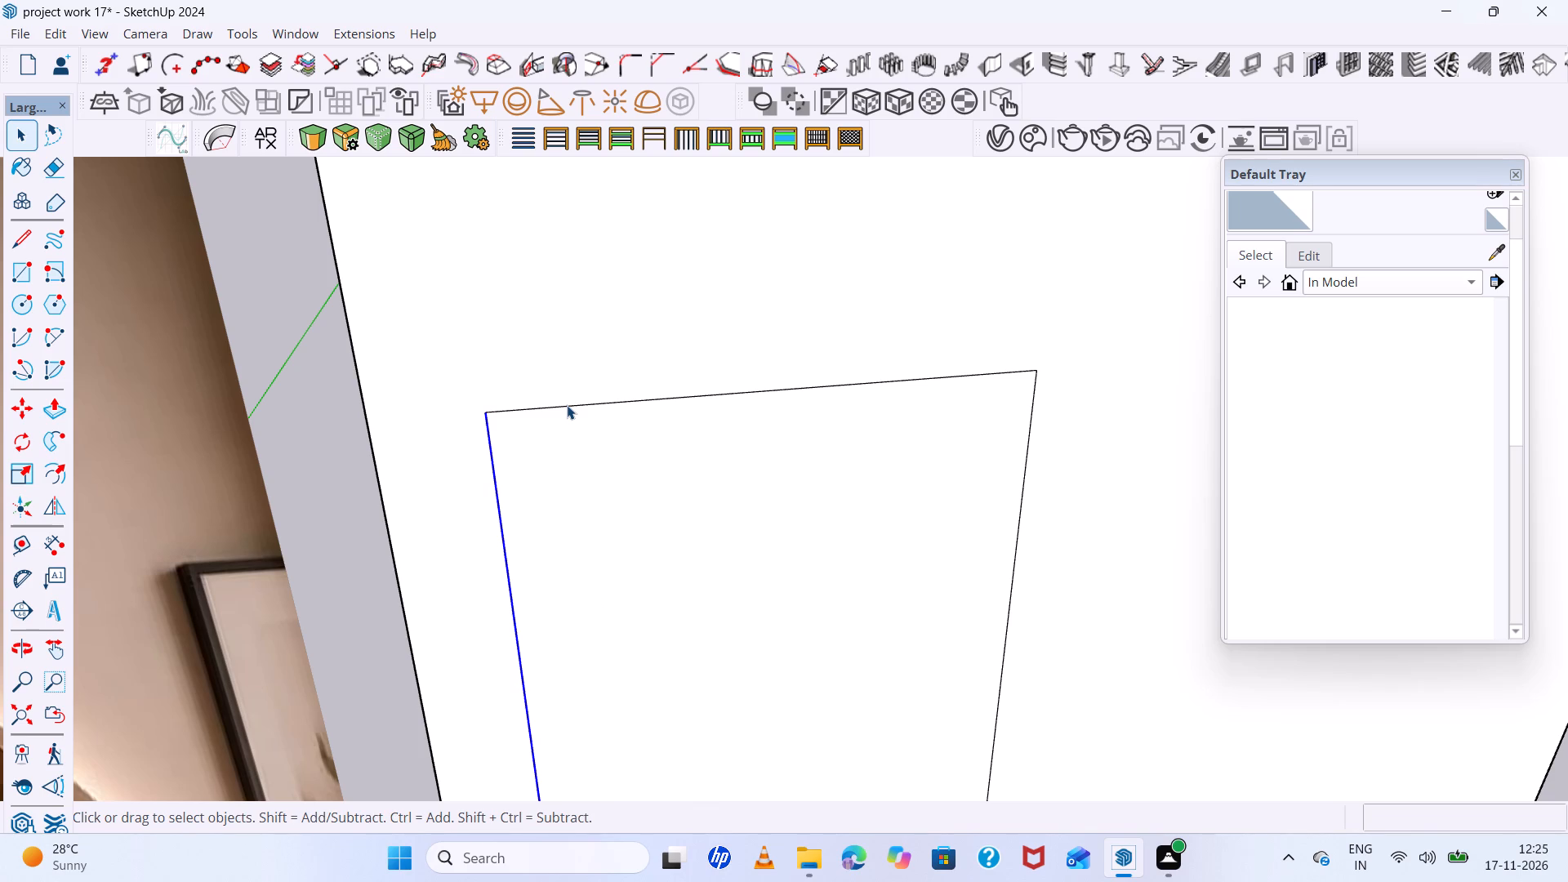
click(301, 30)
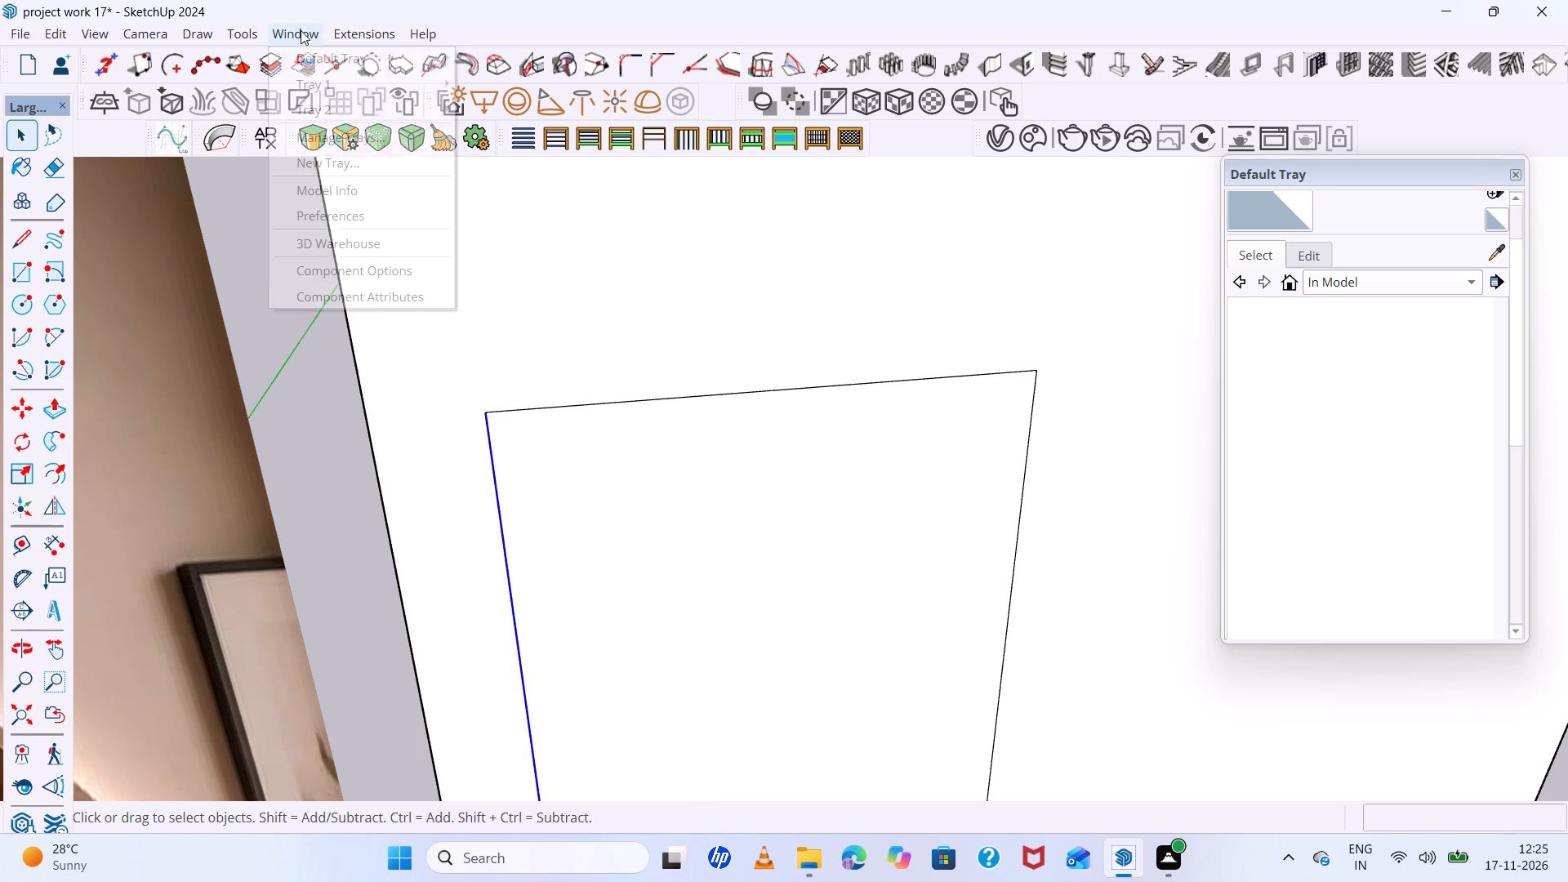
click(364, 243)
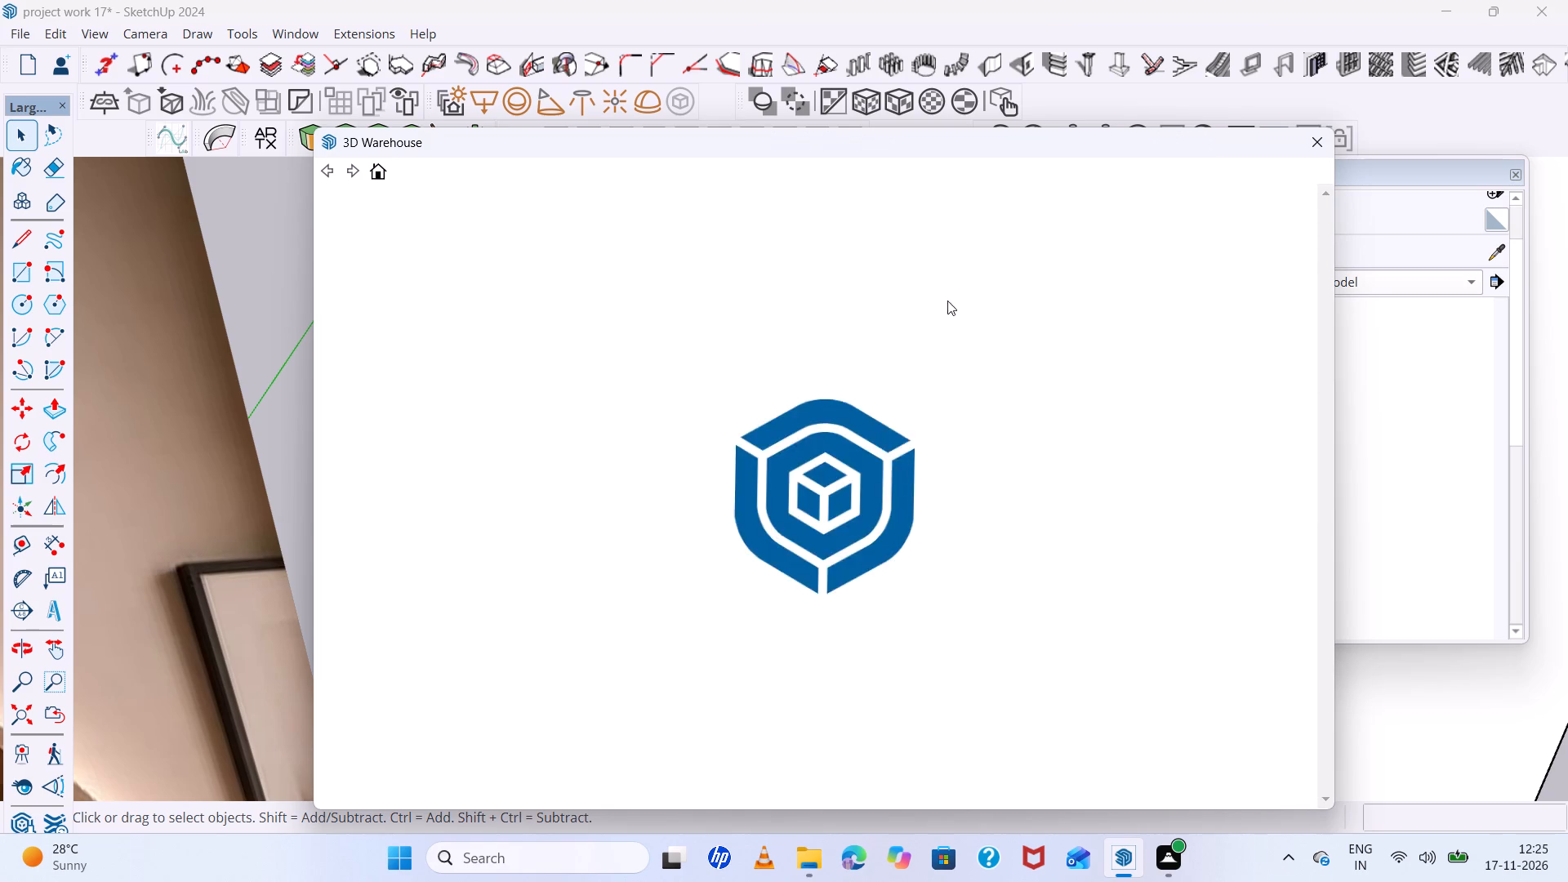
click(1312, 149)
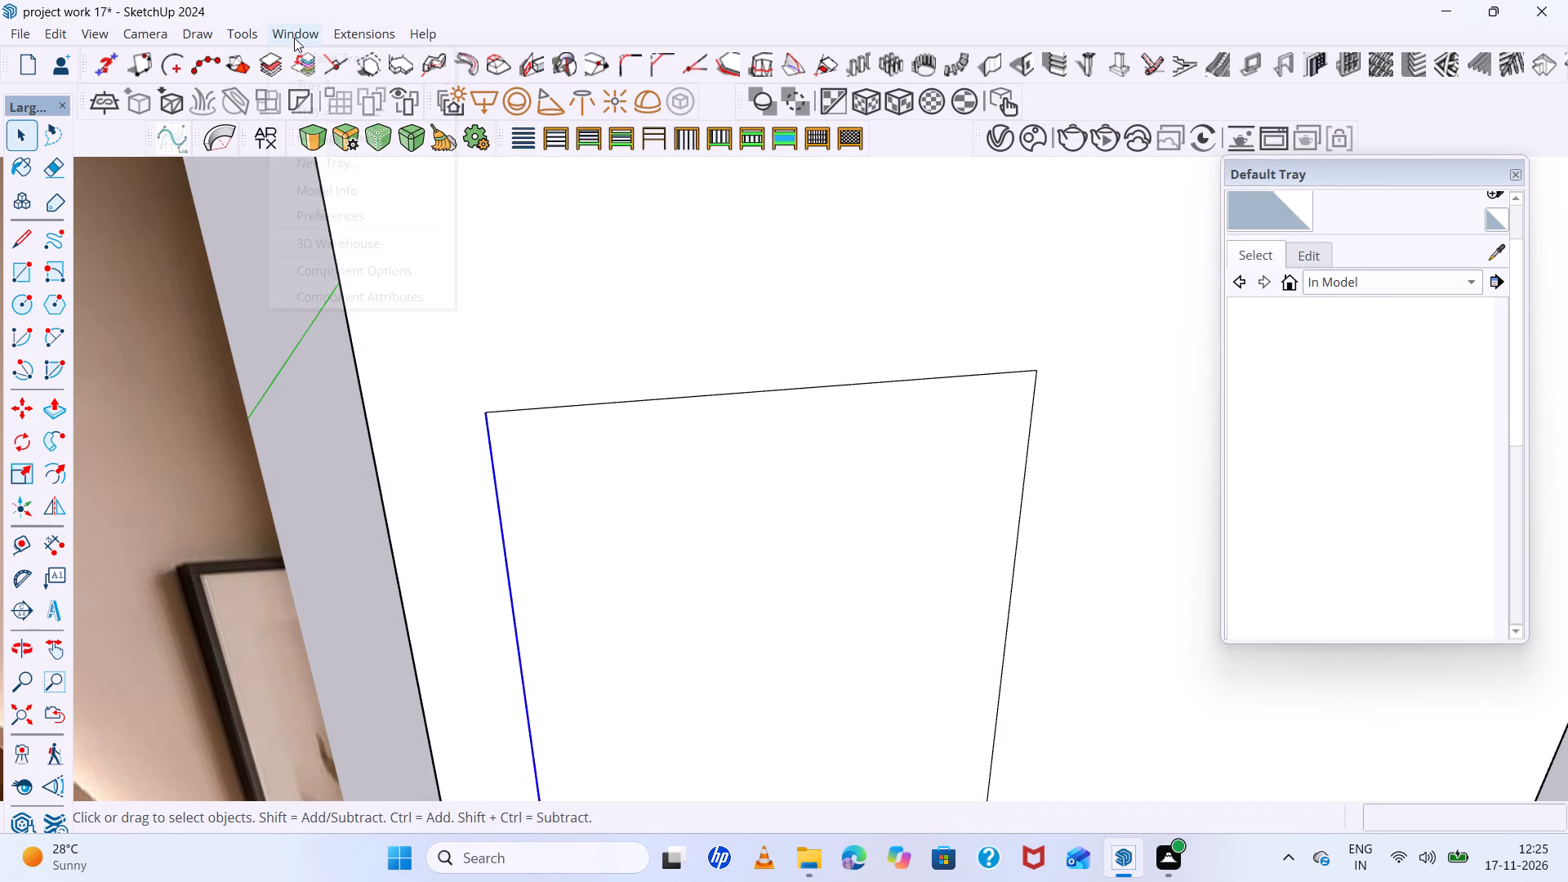
Set the model units' display precision to 0" for length, 0 in² for area and 0 in³ for volume.
click(294, 38)
click(335, 193)
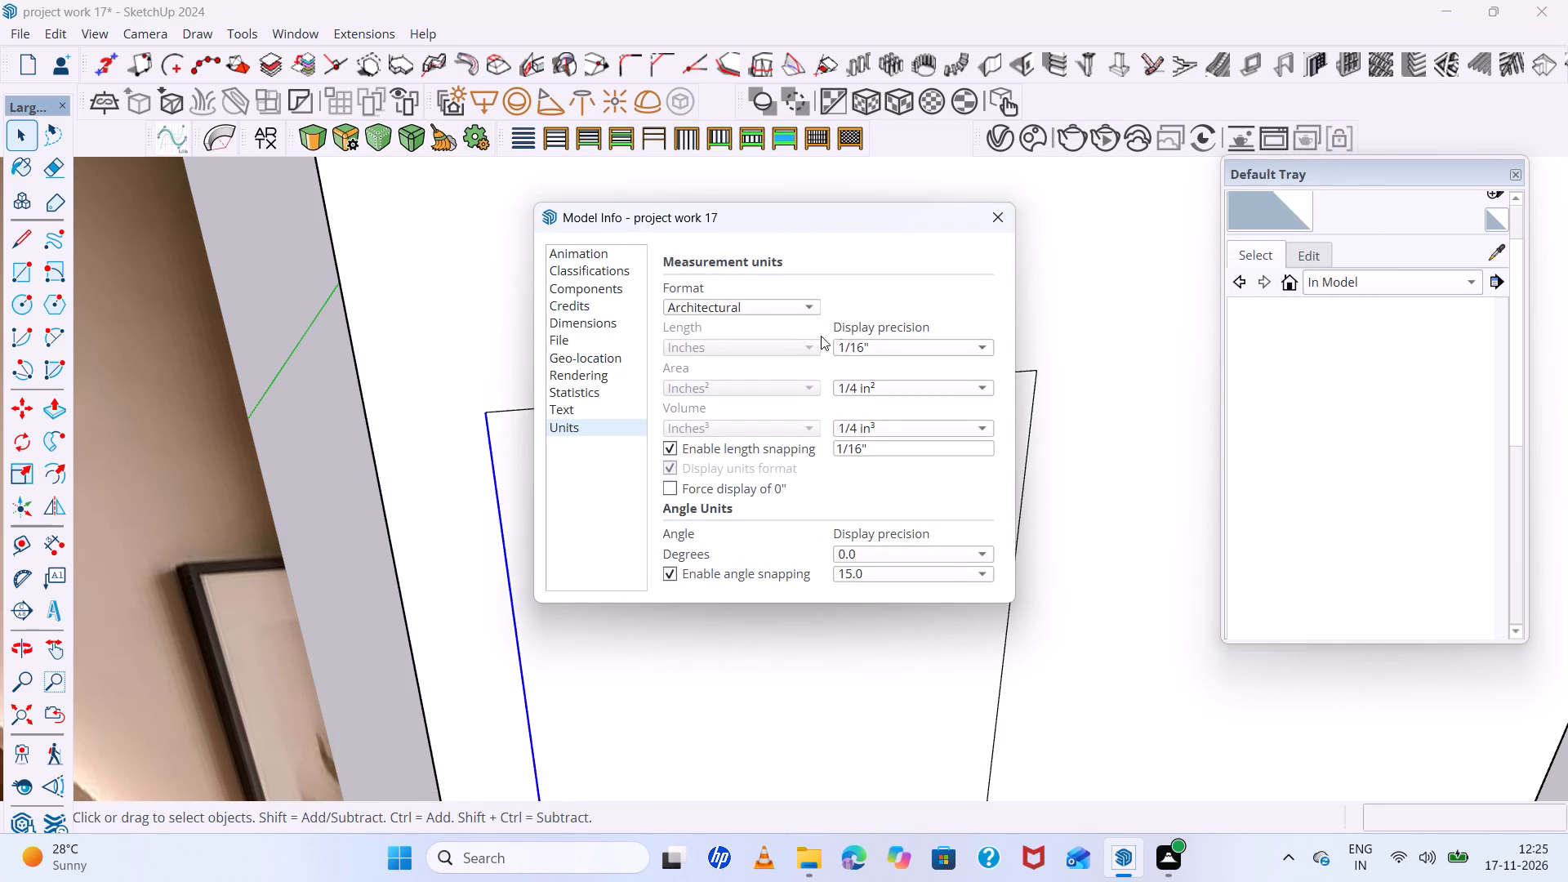
click(854, 350)
click(843, 249)
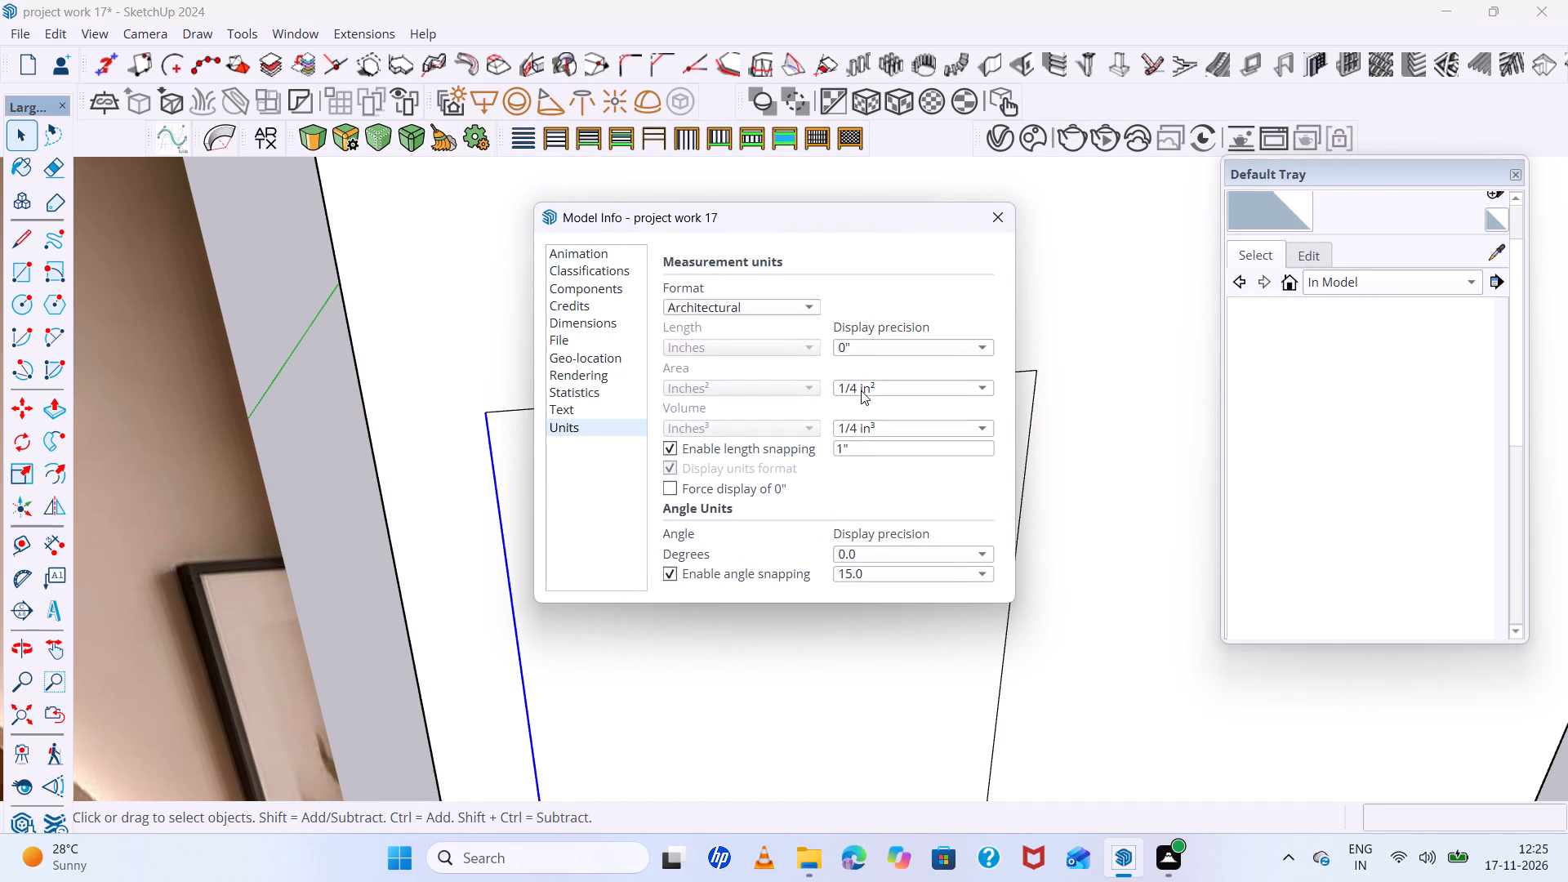
click(861, 390)
click(859, 345)
click(873, 434)
click(868, 387)
click(988, 229)
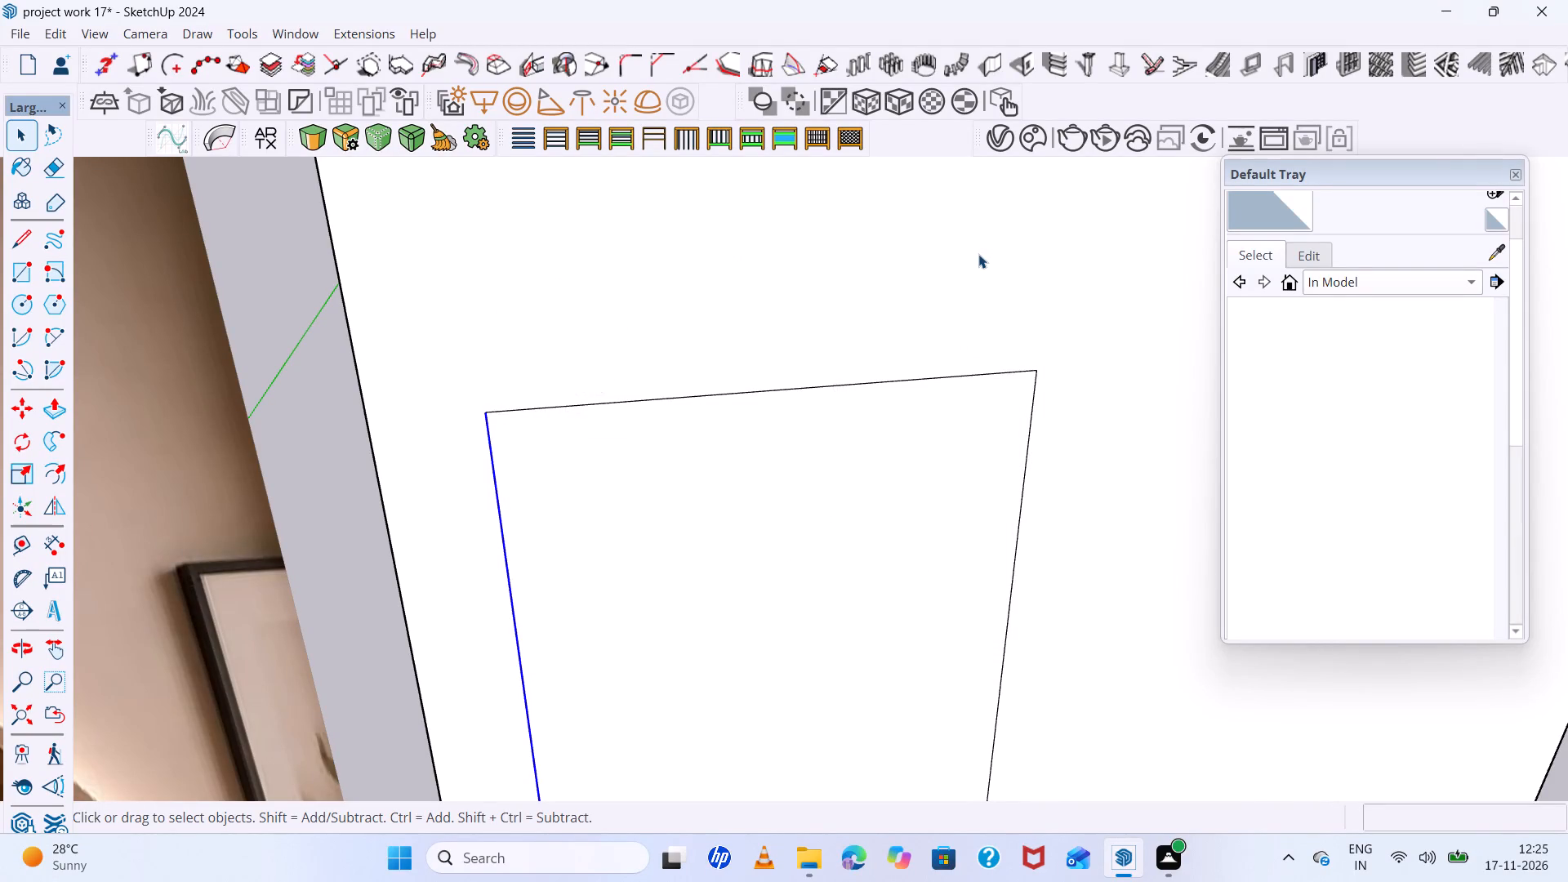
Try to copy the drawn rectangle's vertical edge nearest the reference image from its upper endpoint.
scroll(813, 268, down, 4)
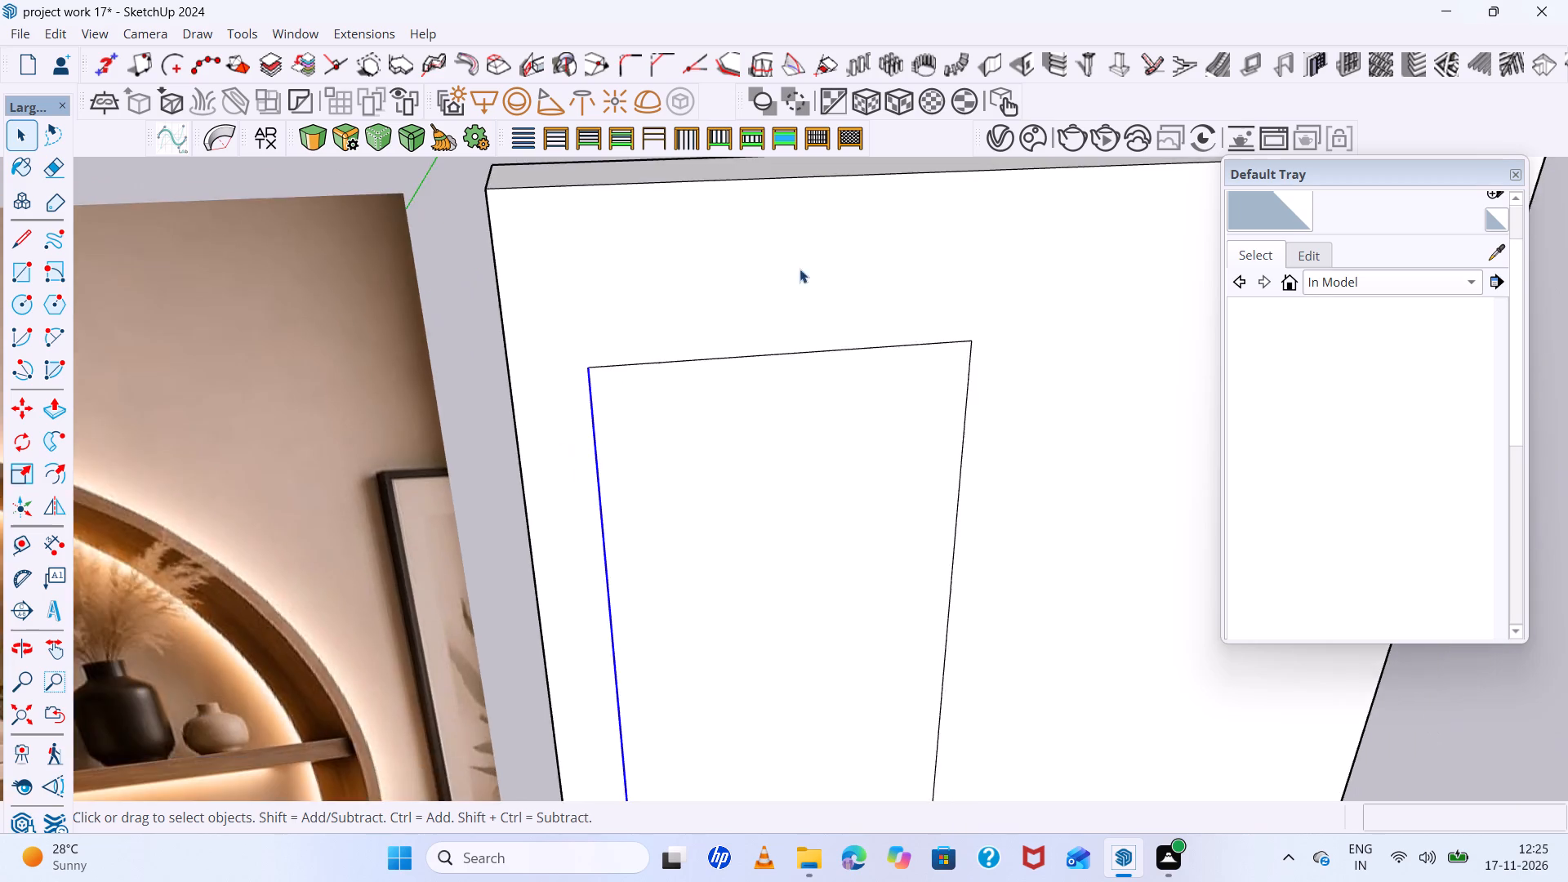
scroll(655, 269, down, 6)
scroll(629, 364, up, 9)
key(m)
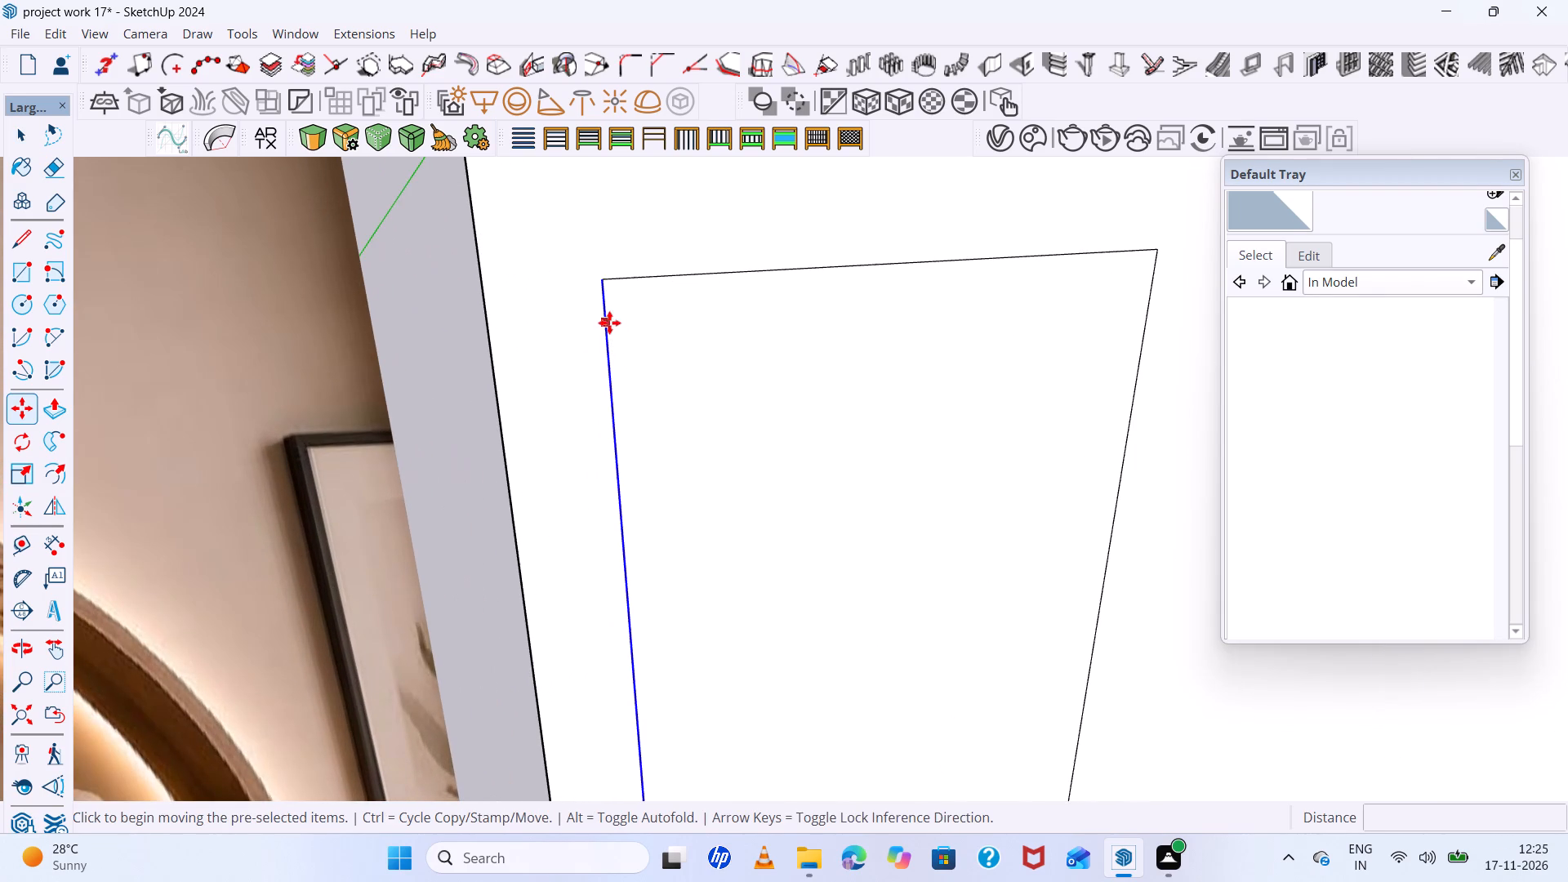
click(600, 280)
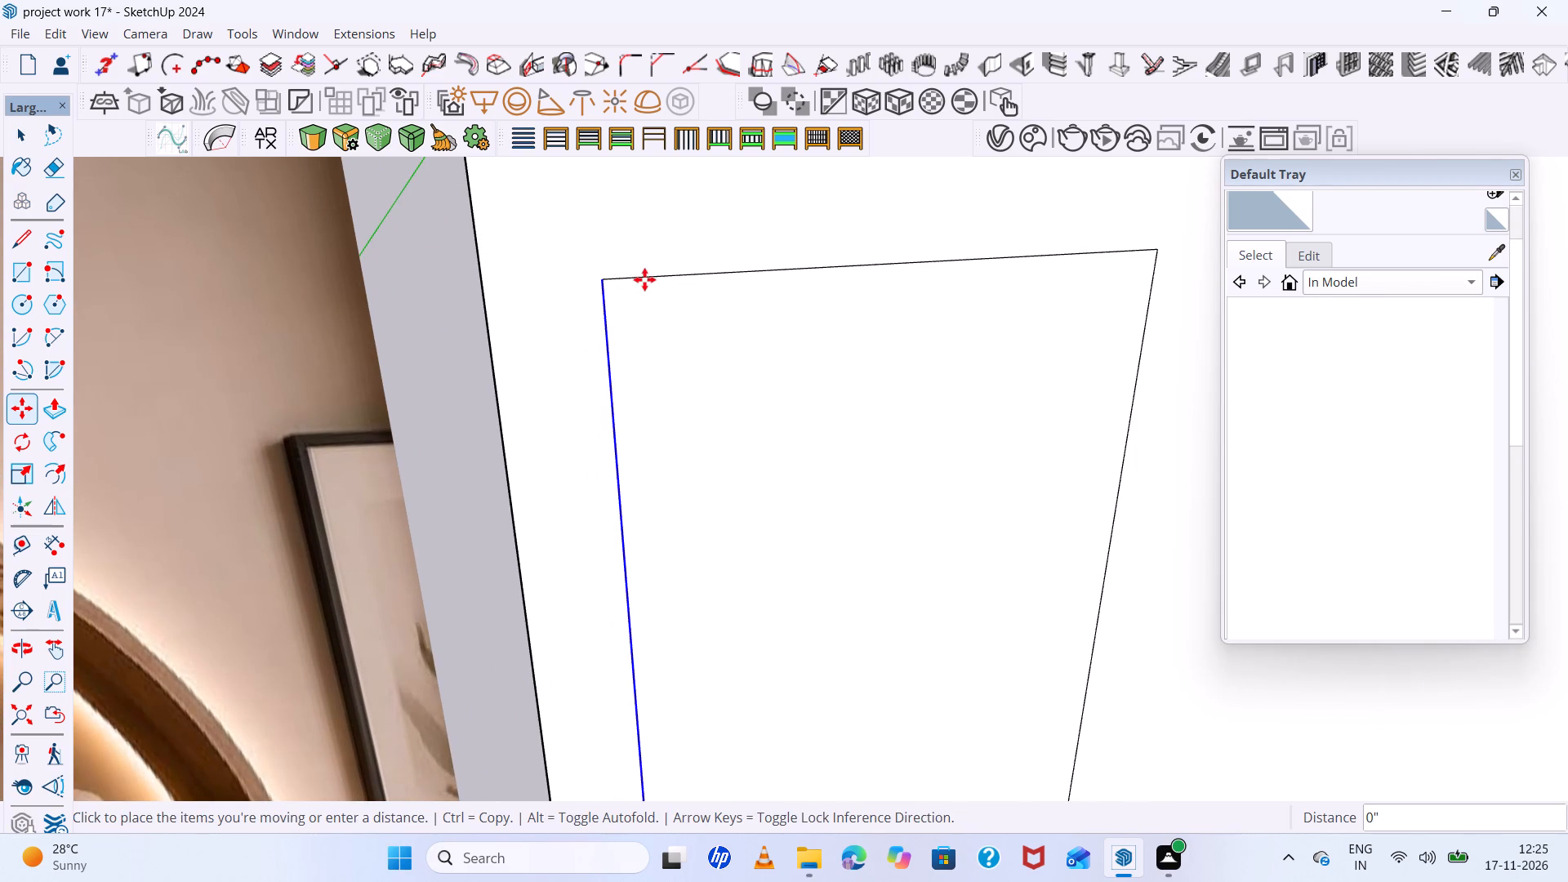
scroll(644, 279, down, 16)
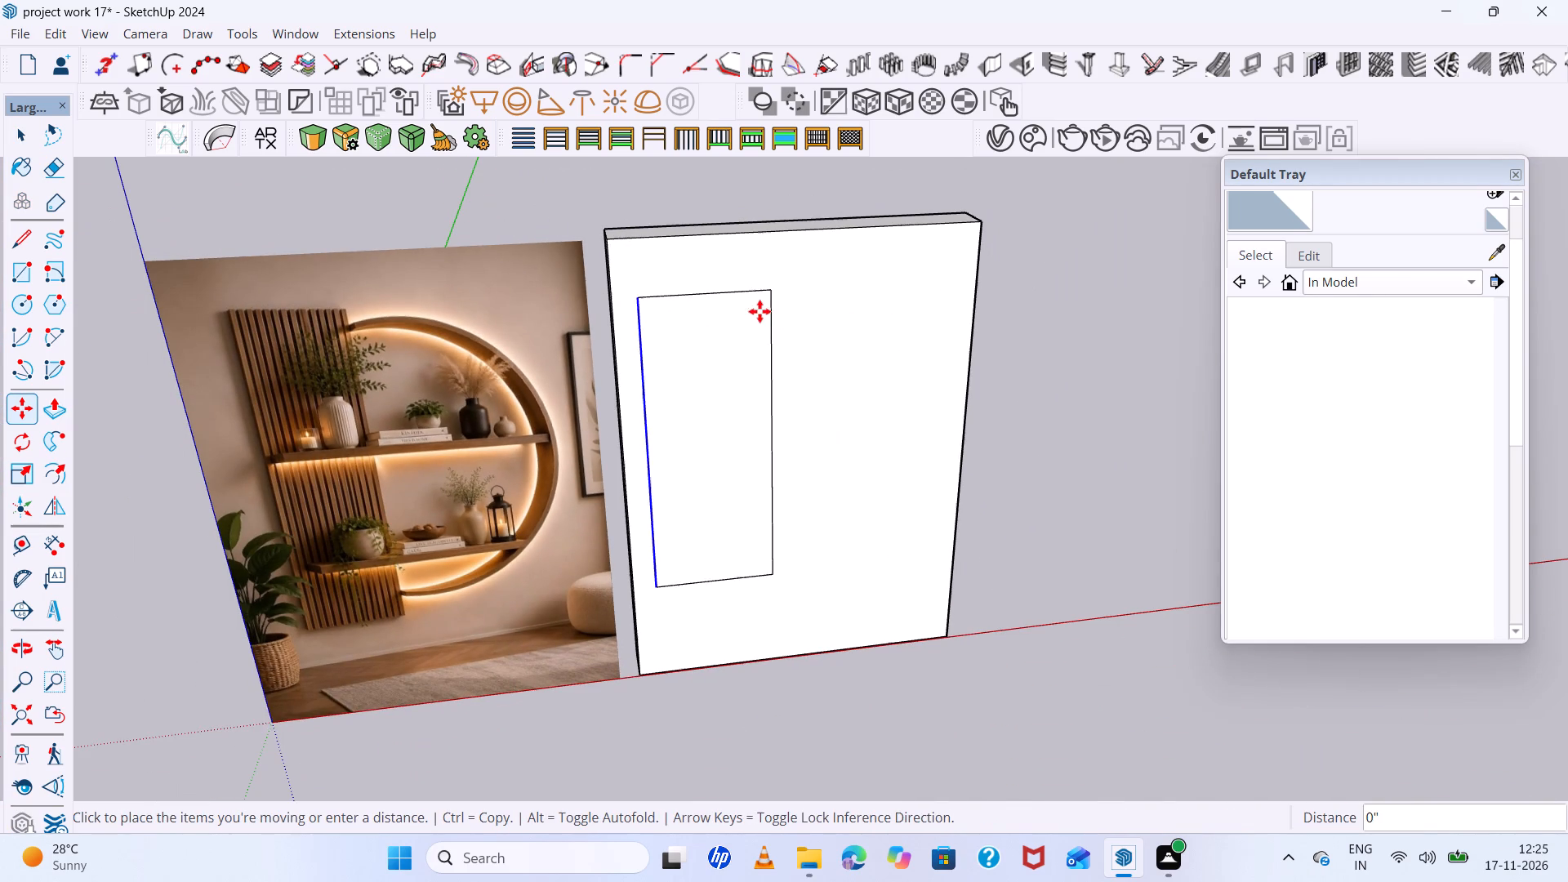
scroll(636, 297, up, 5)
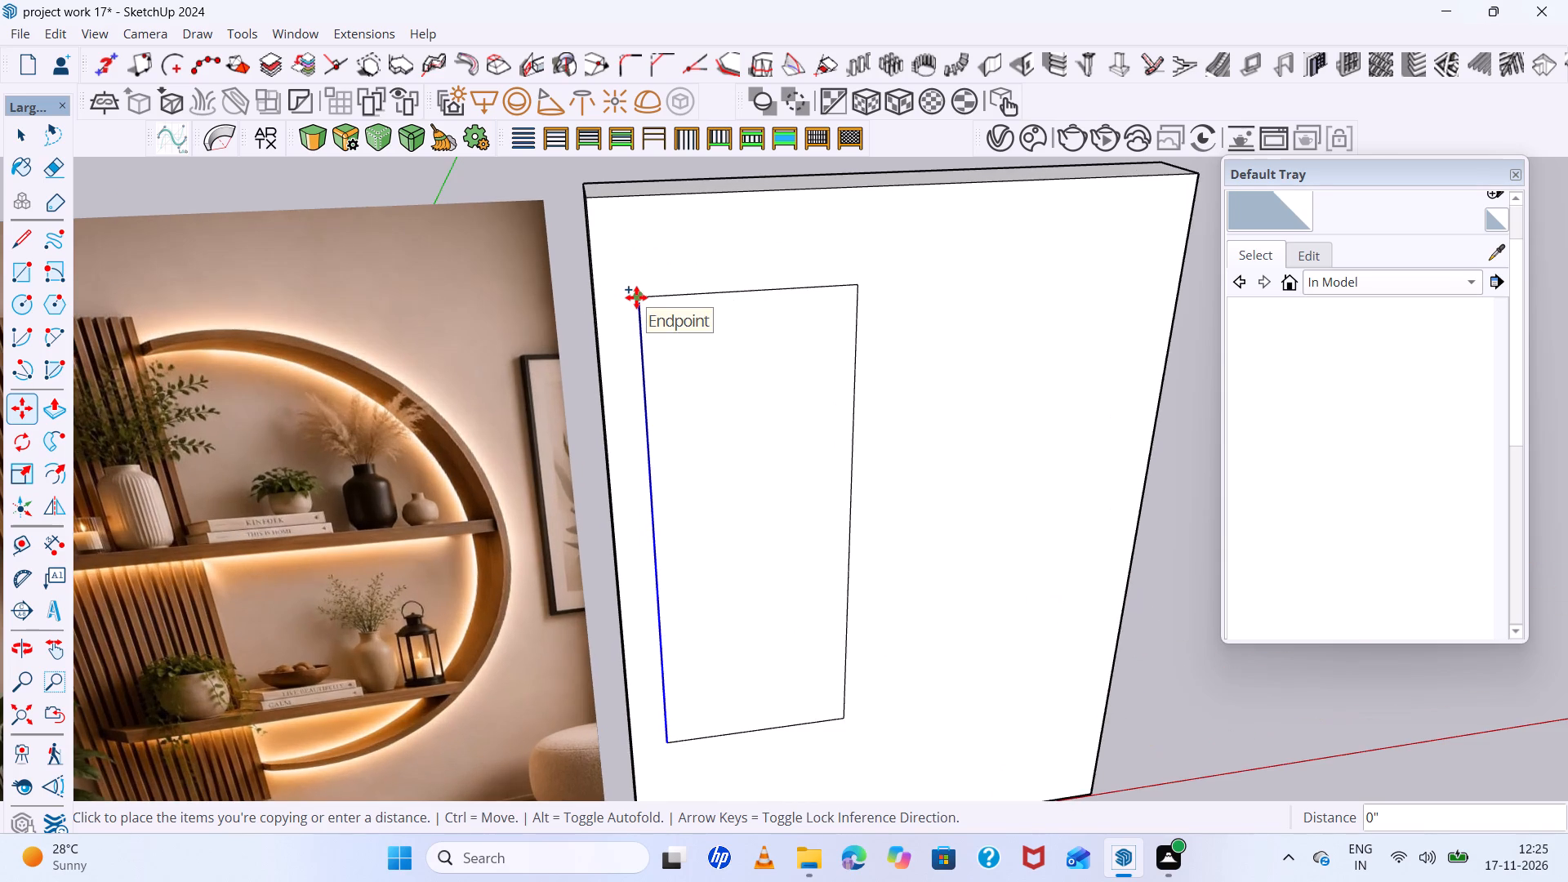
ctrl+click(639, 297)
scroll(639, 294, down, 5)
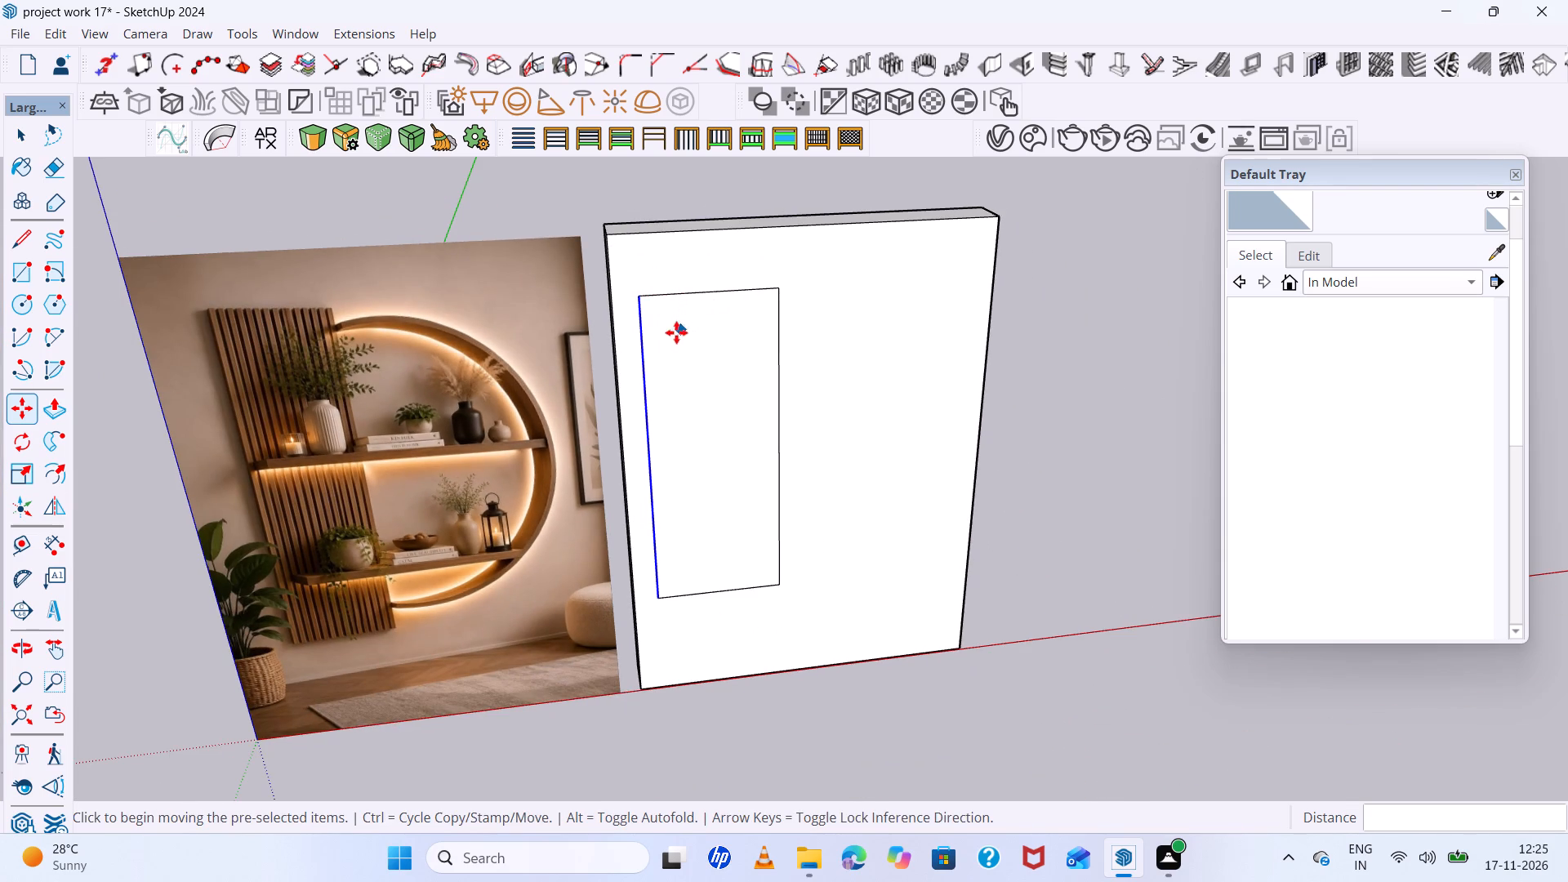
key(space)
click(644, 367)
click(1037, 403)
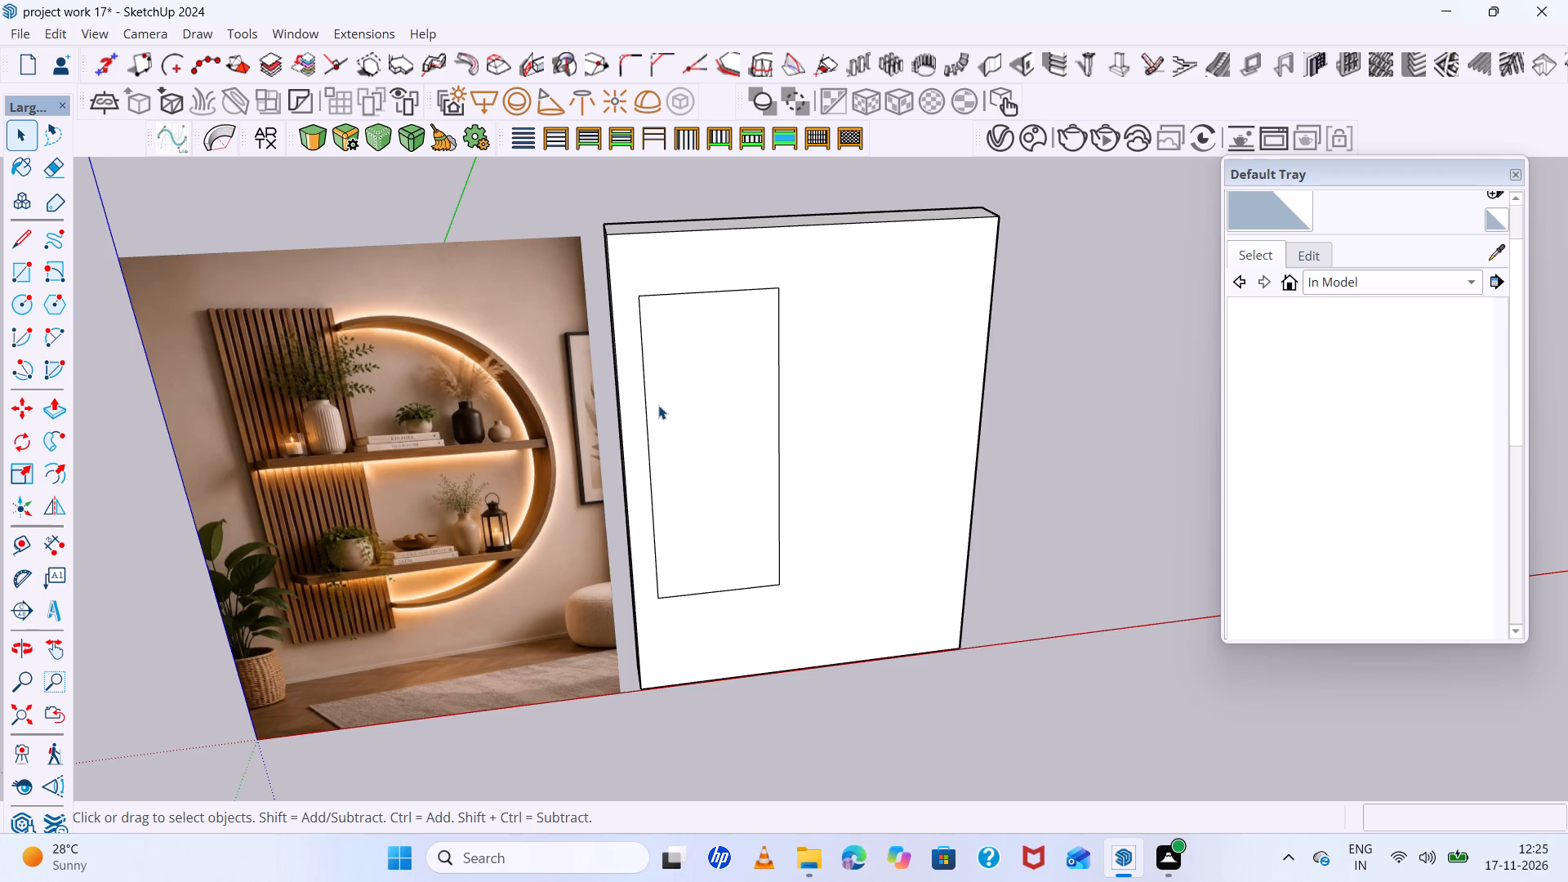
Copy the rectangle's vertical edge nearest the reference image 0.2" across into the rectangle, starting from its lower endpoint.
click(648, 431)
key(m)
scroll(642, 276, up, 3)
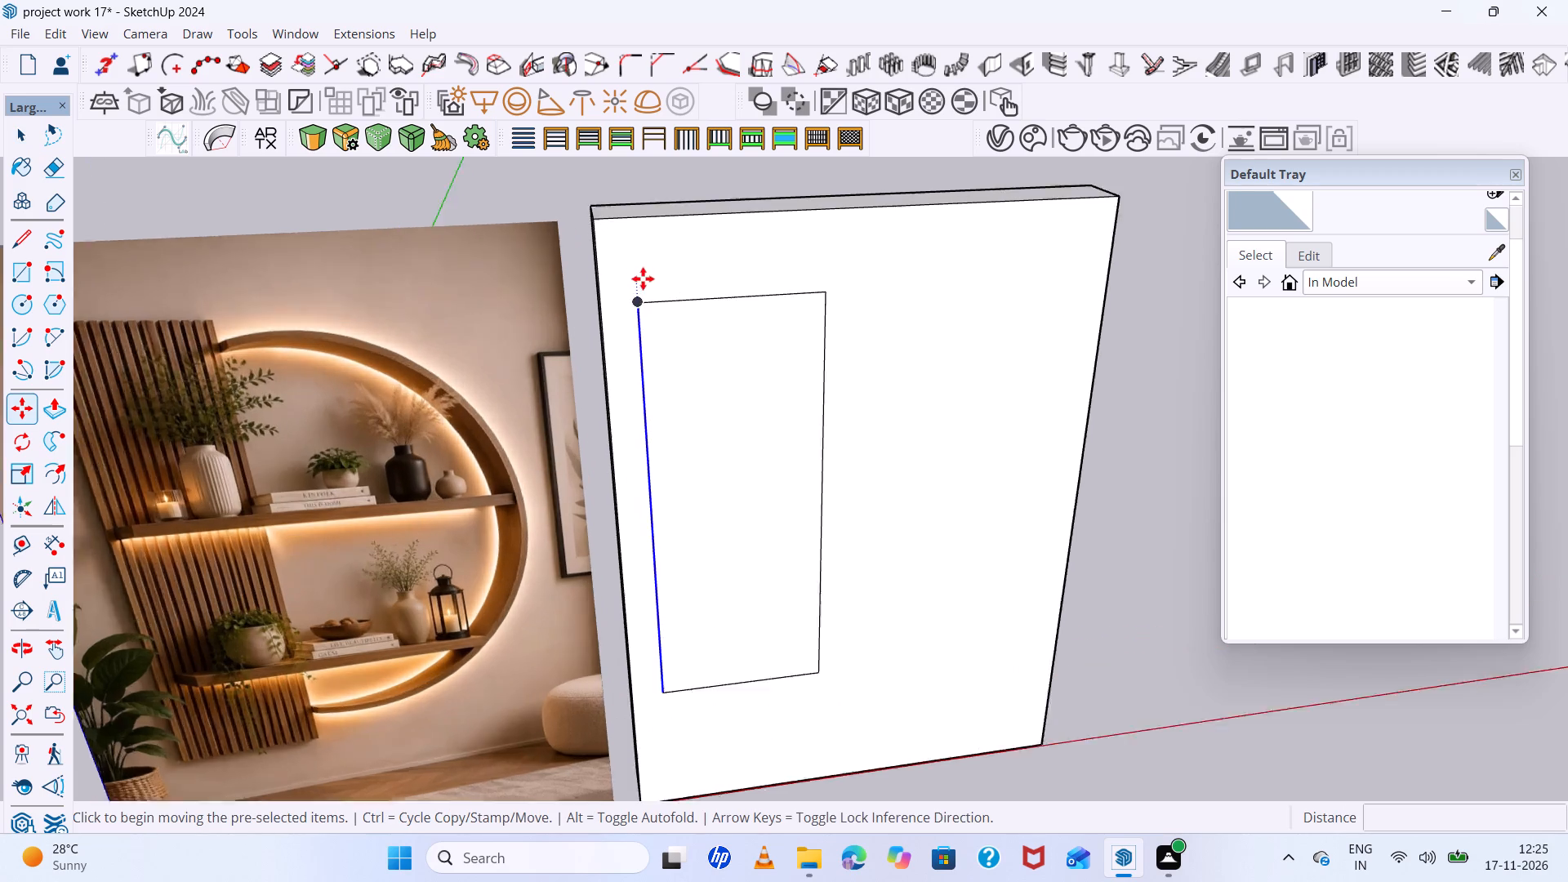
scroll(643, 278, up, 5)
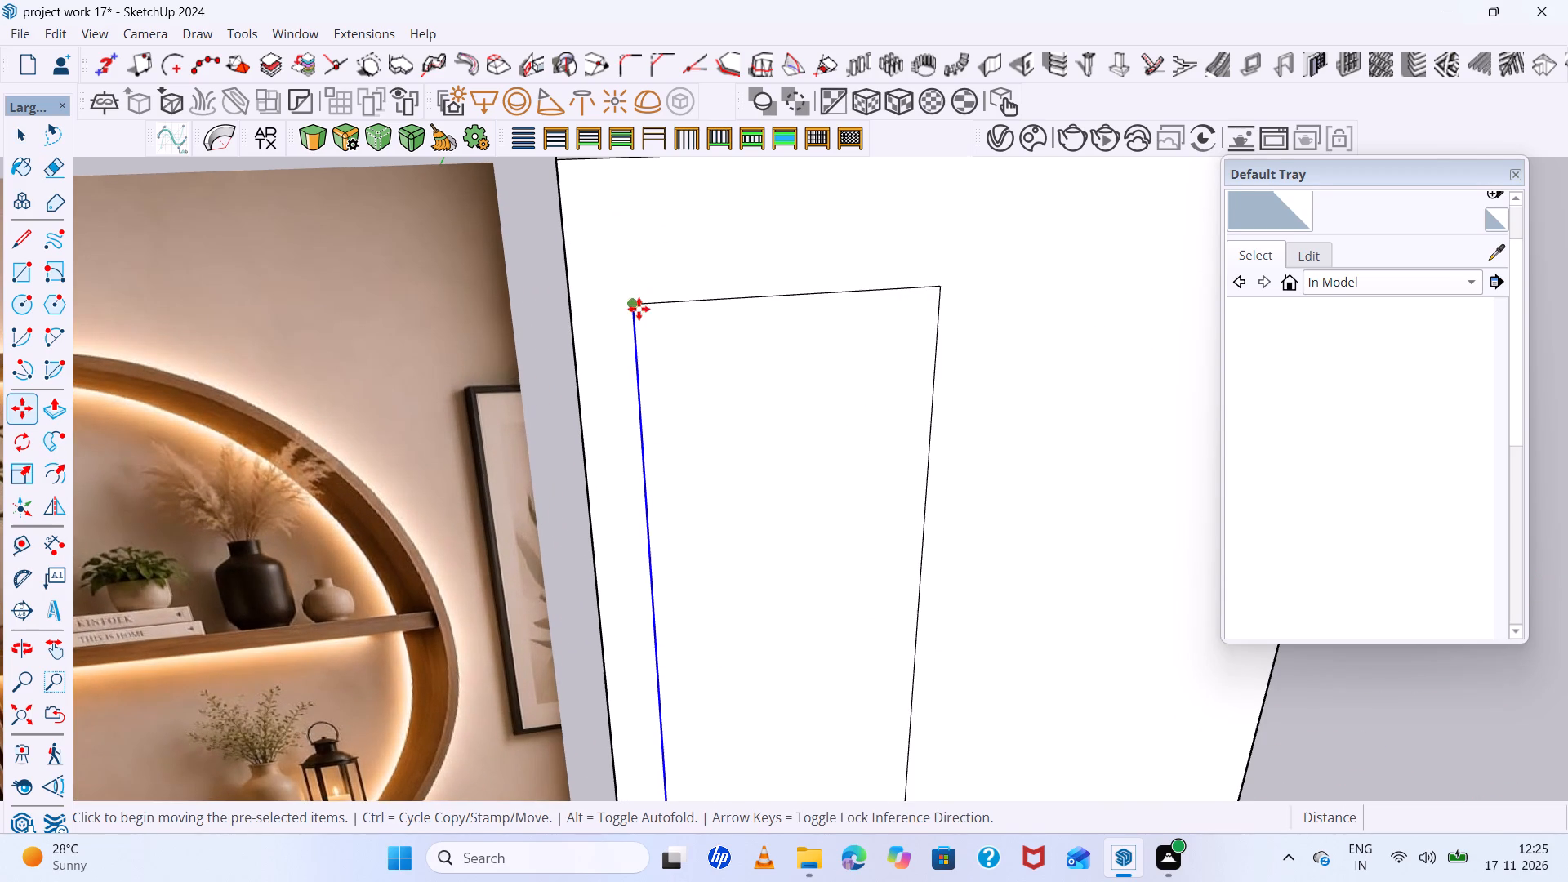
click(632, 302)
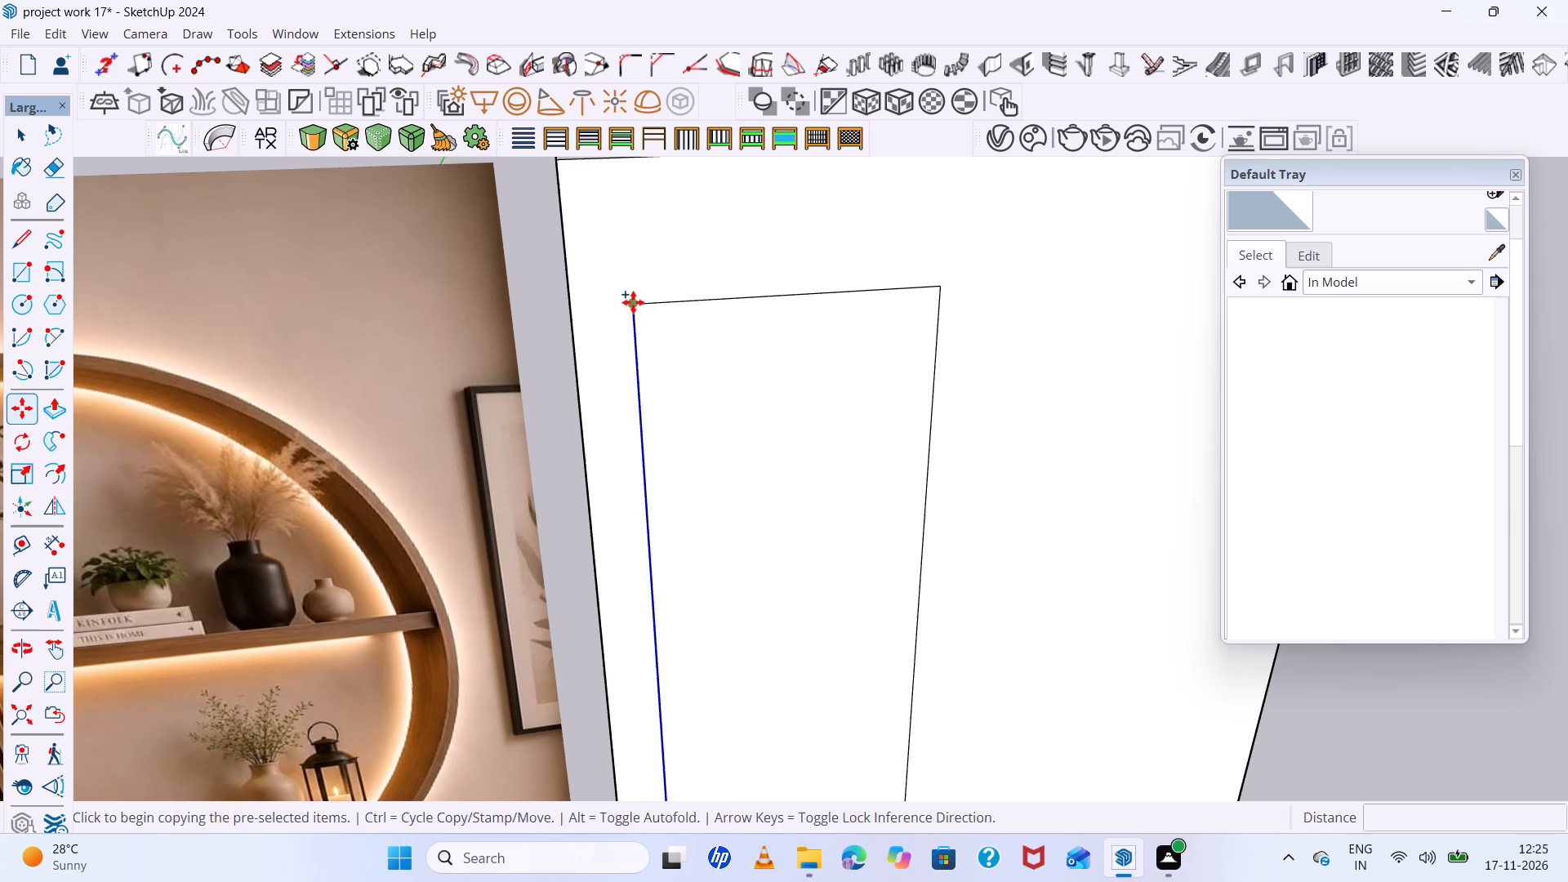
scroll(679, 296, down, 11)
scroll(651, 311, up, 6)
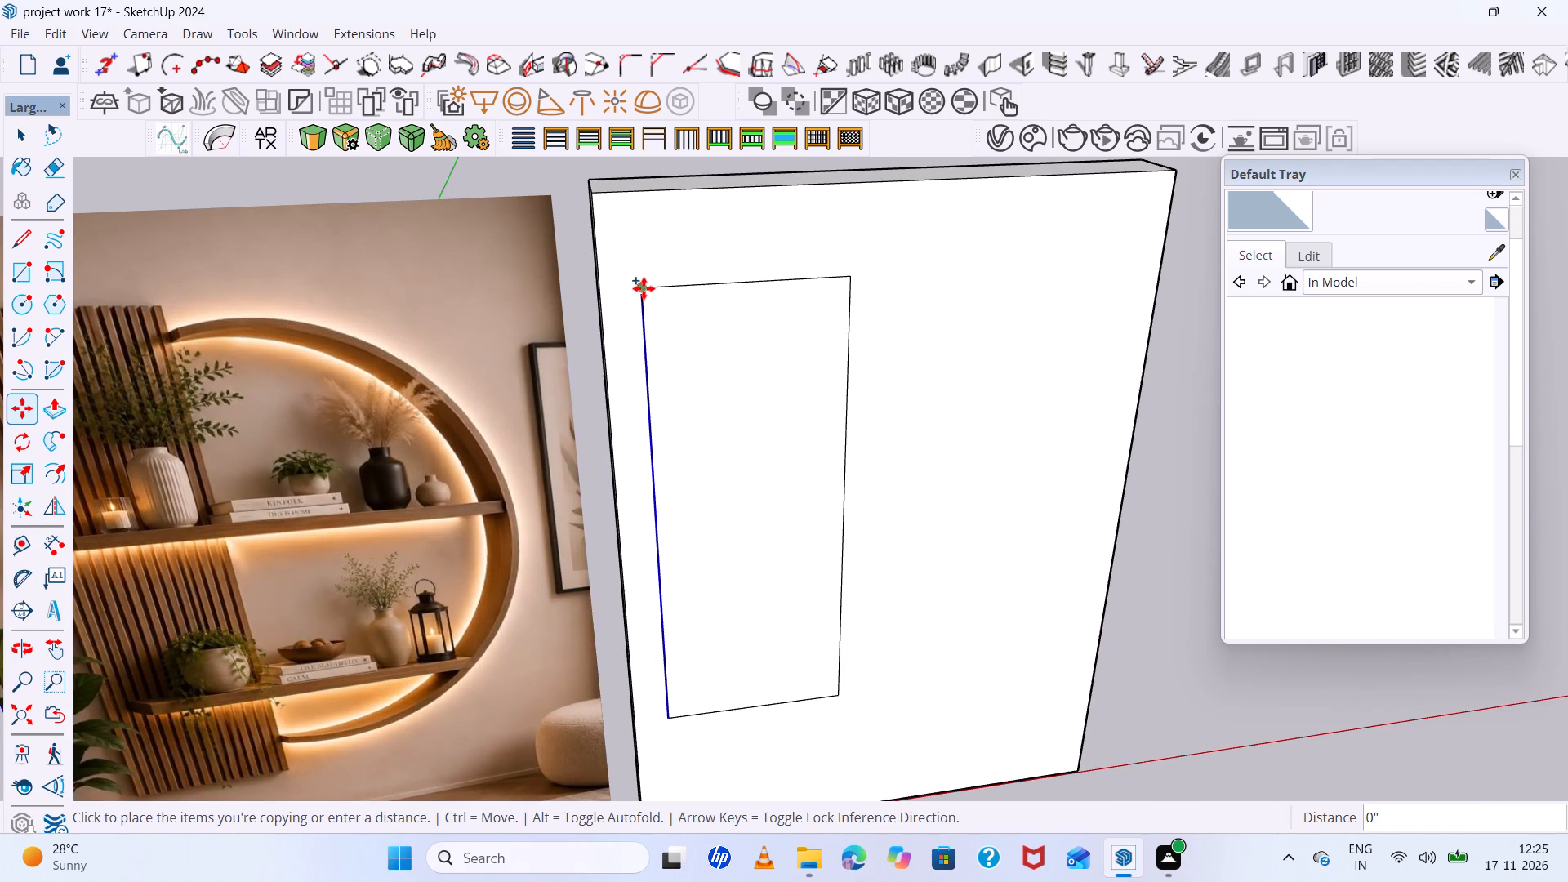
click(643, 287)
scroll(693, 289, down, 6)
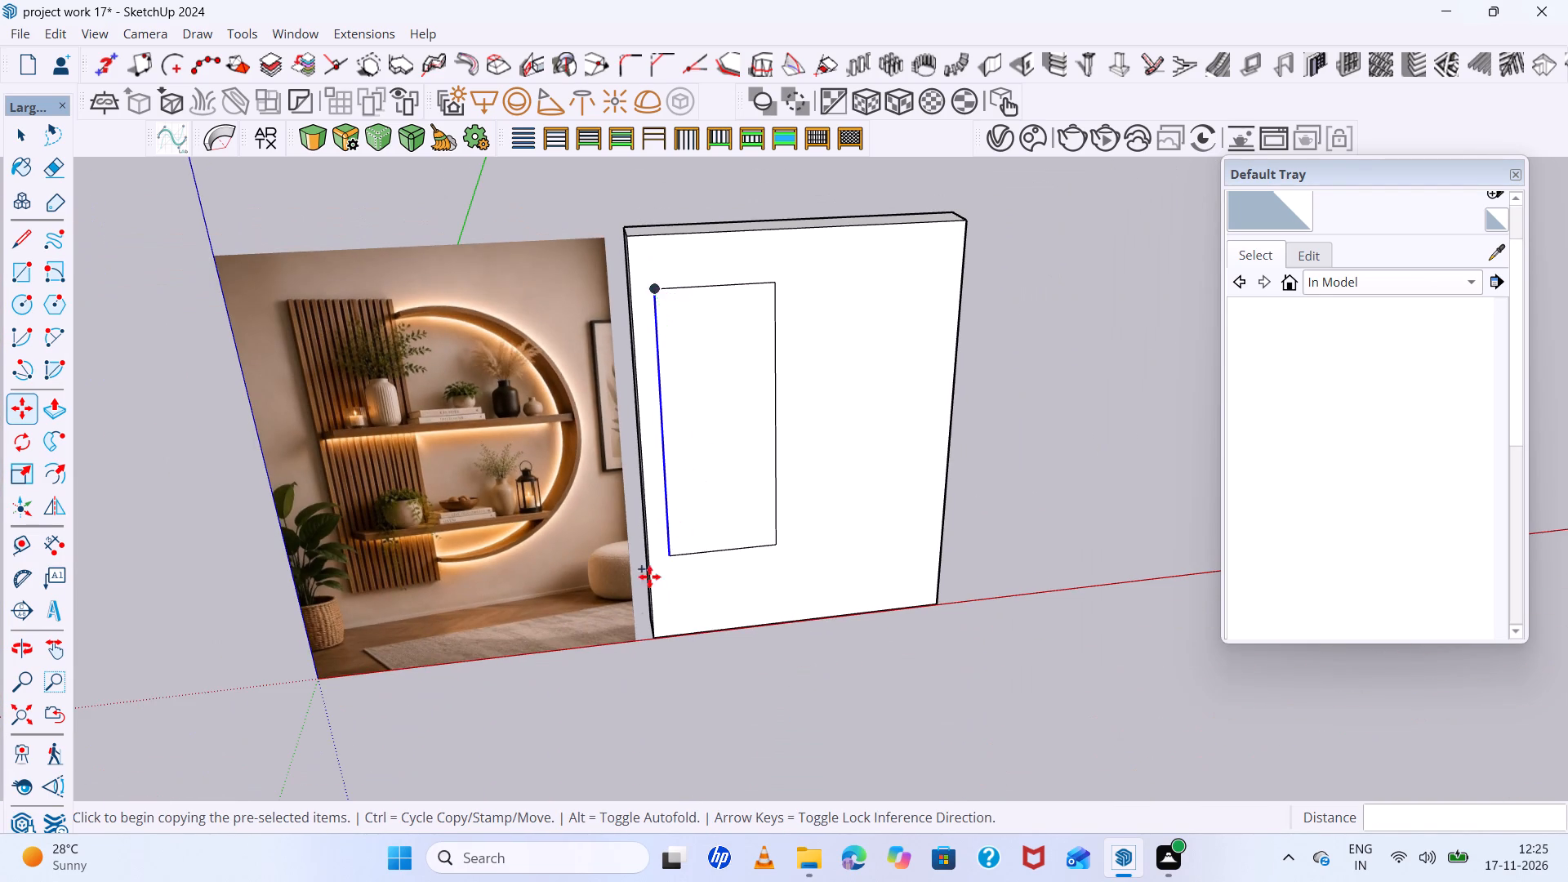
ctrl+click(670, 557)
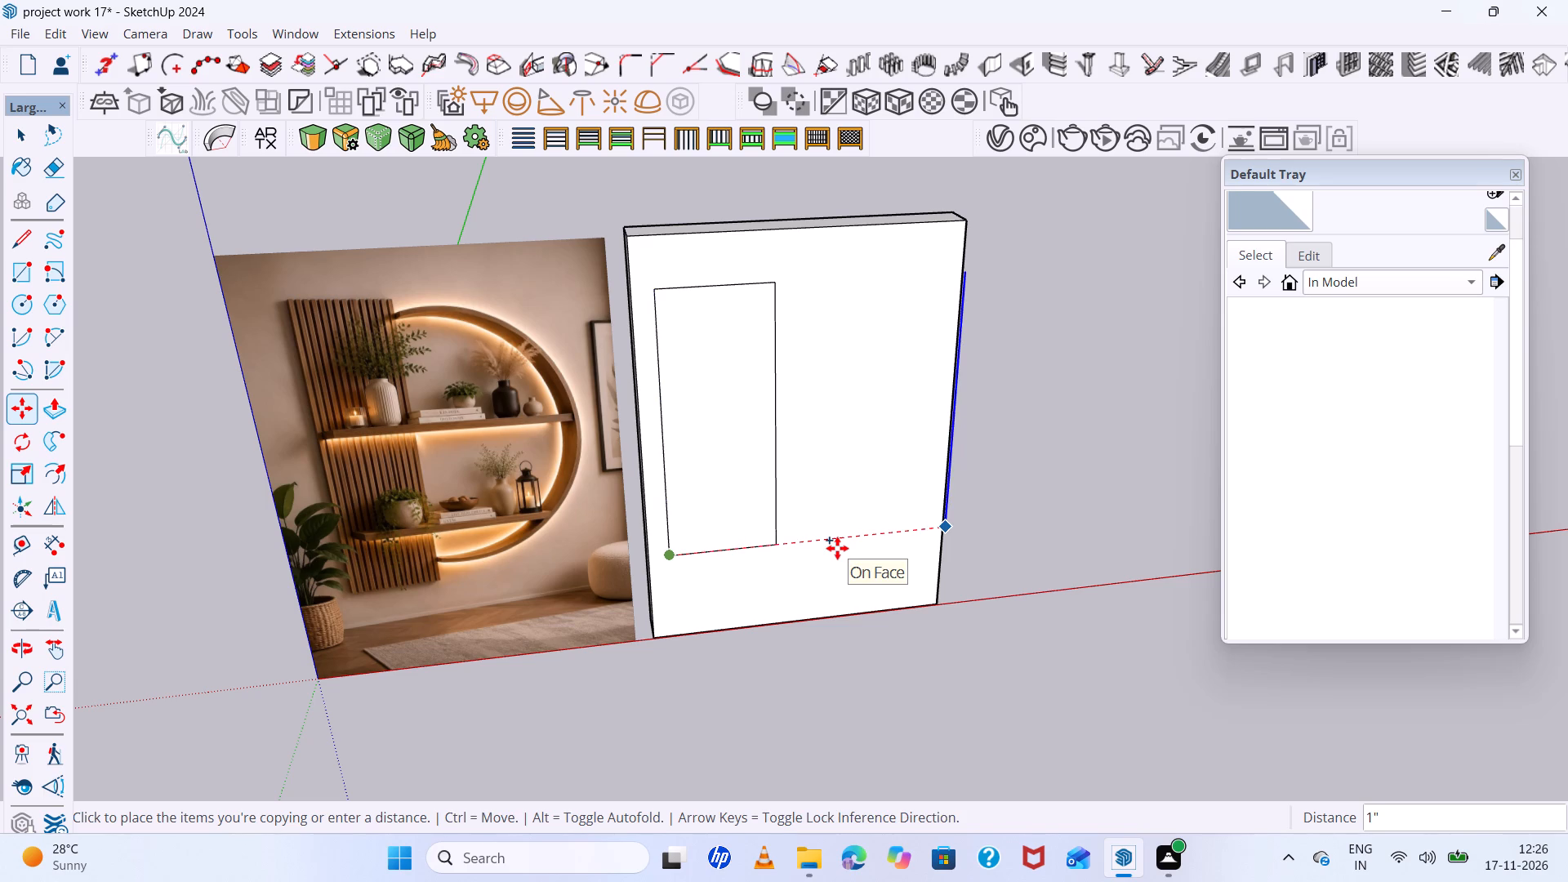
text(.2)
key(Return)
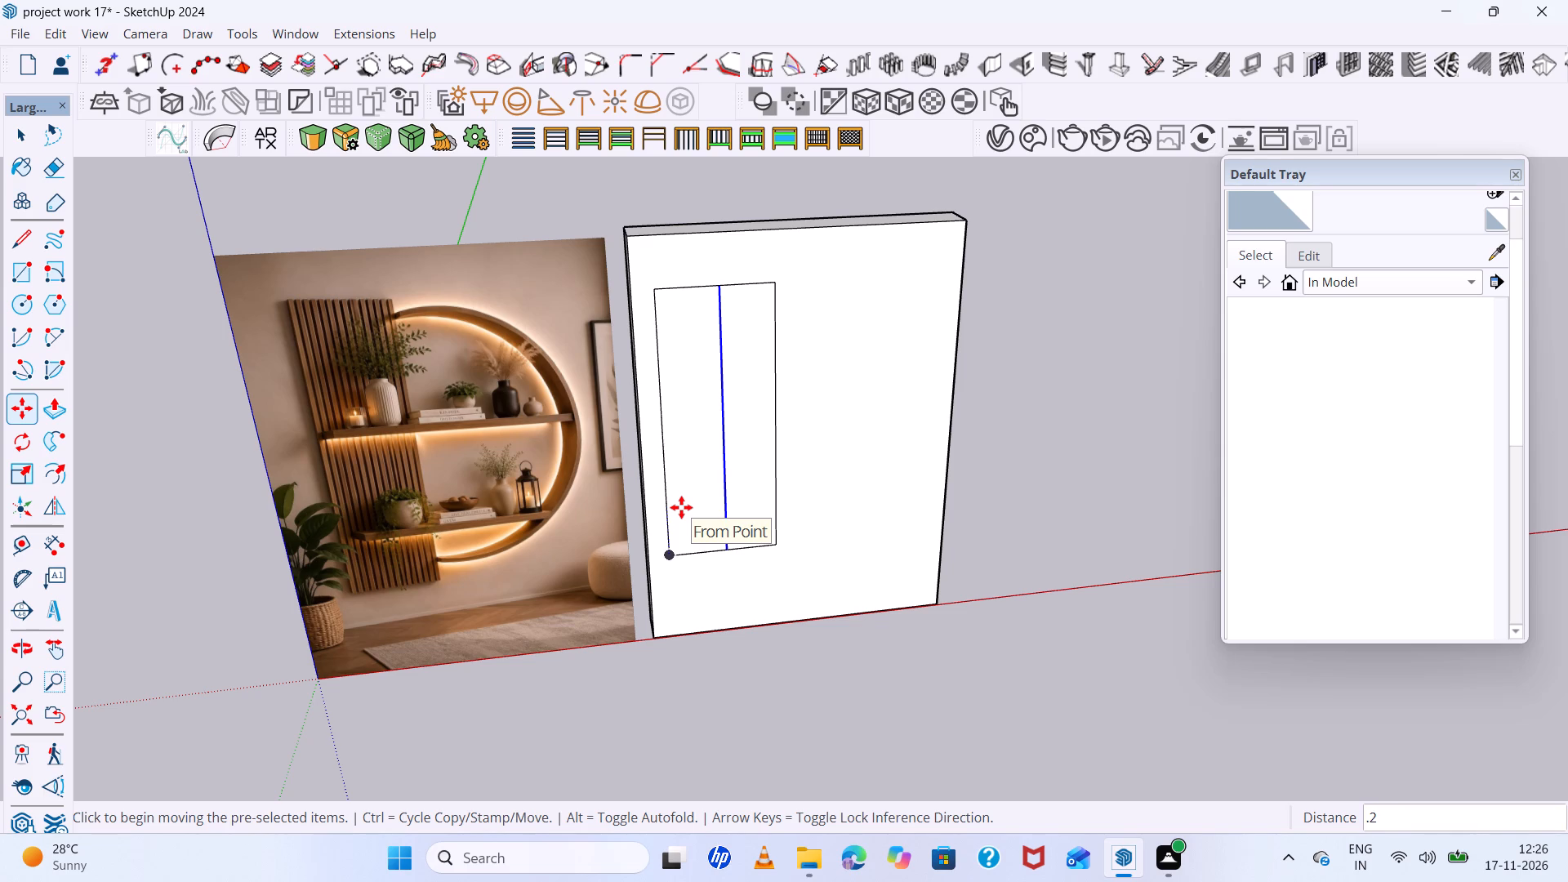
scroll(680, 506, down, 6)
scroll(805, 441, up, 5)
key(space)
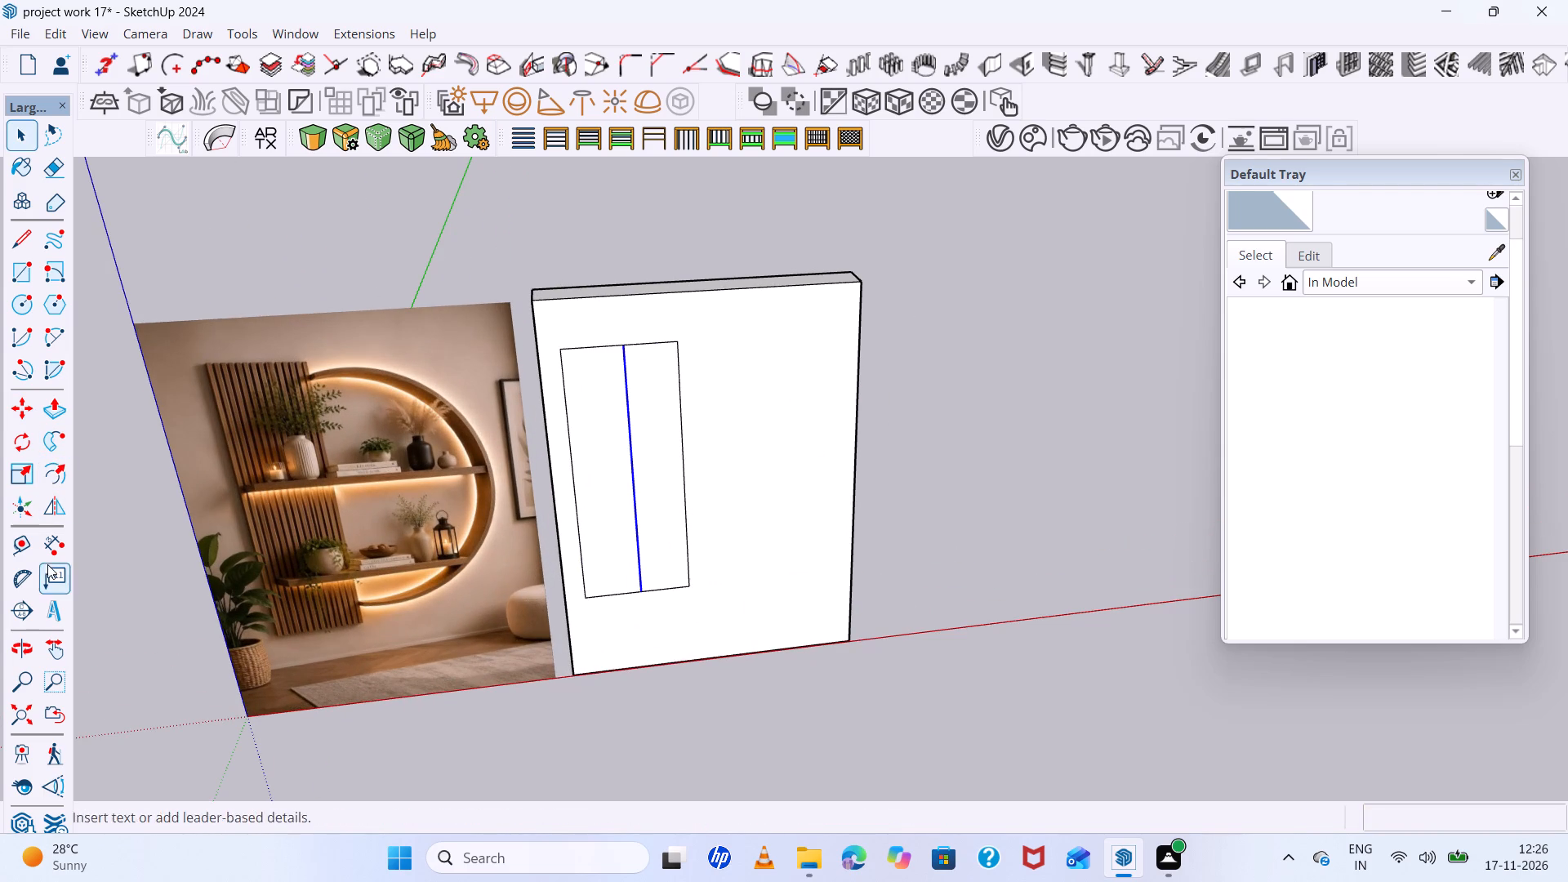
Measure the wall panel's width along the upper edge of its front face with a trial dimension.
click(47, 541)
click(532, 301)
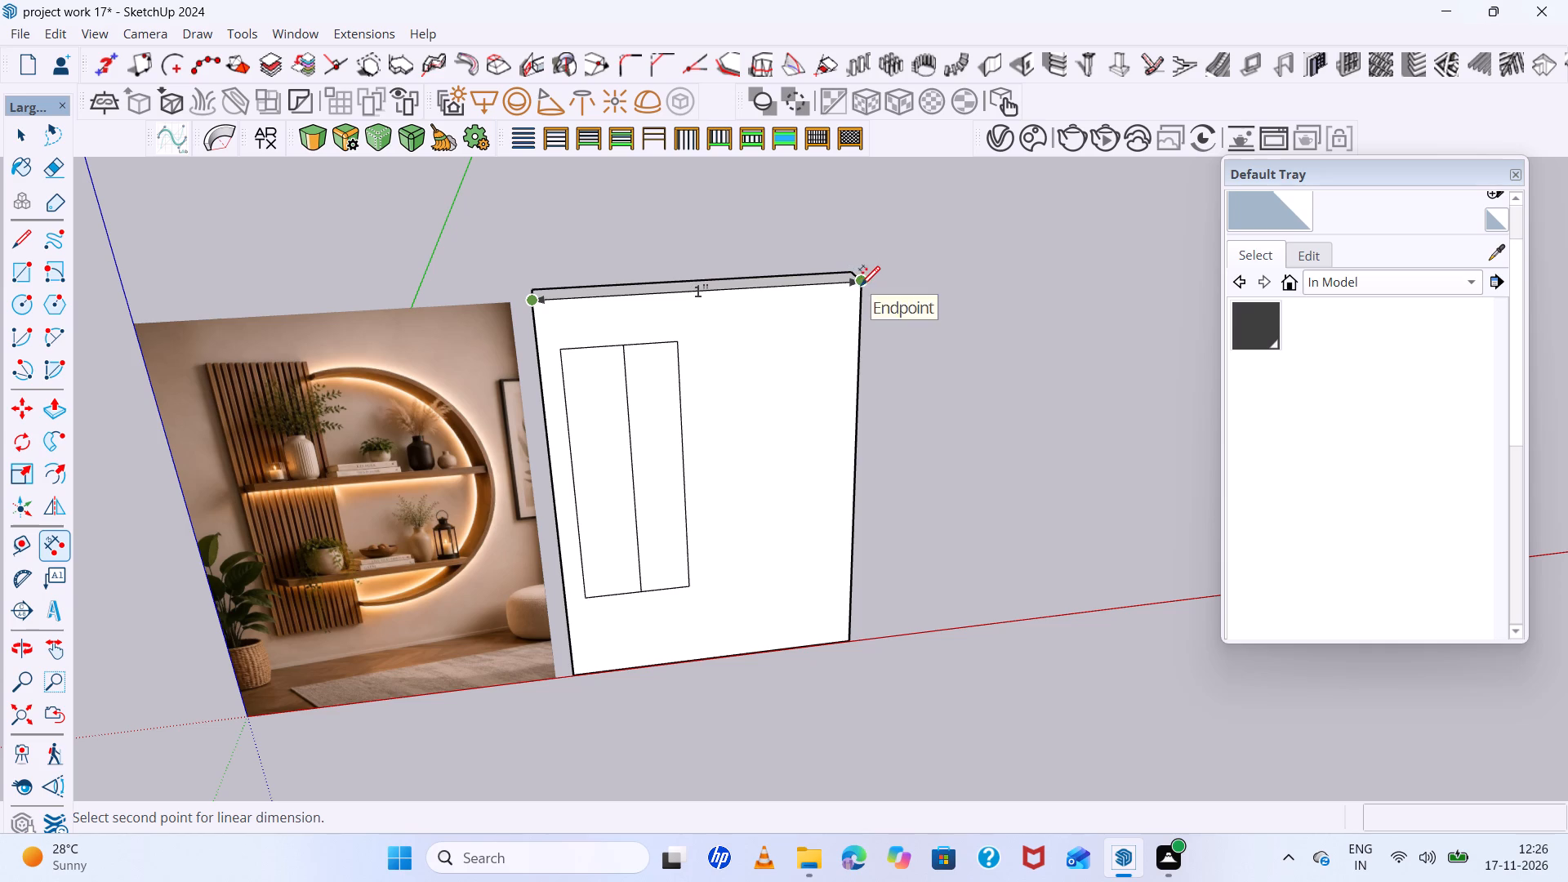
key(space)
Delete the whole wall panel together with the divided rectangle on its front face, keeping the reference image.
scroll(668, 336, down, 11)
middle_drag(732, 367, 630, 449)
drag(785, 264, 655, 395)
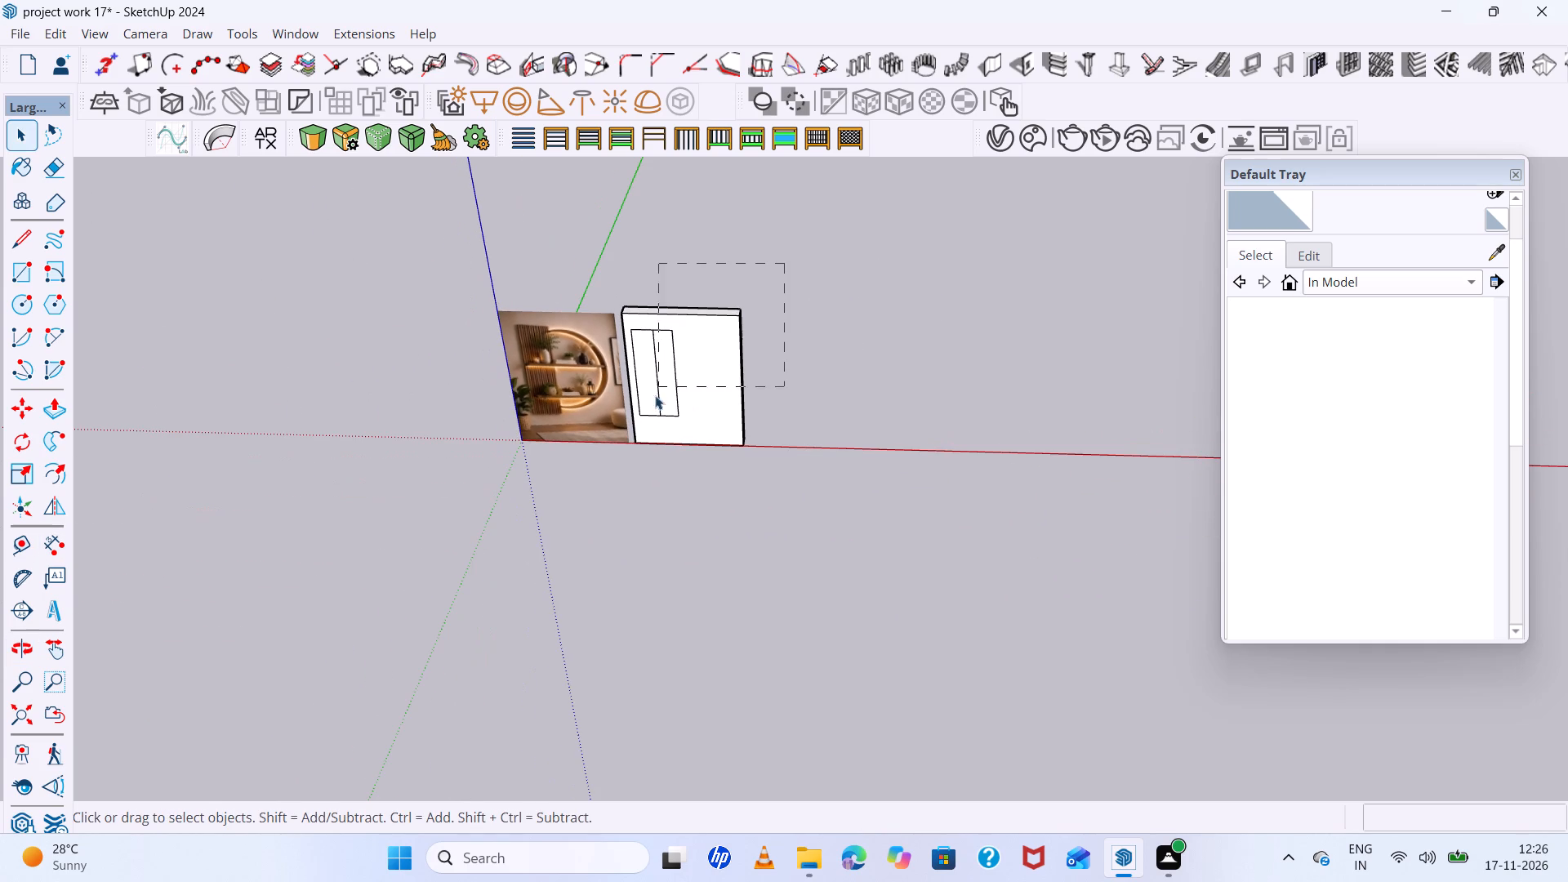
drag(655, 395, 635, 479)
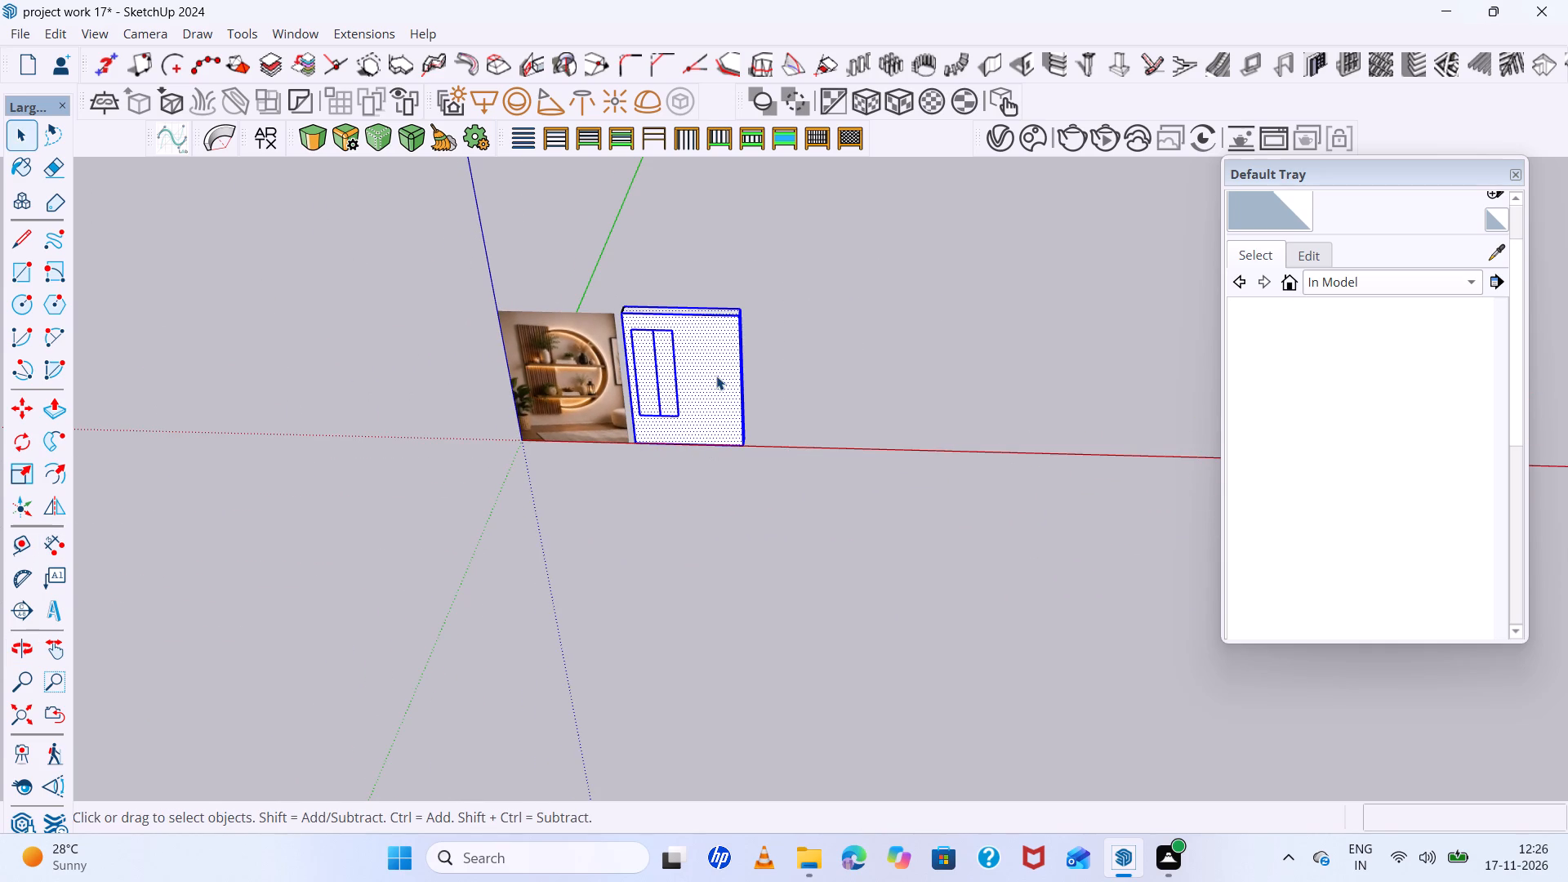
drag(781, 280, 624, 405)
drag(624, 405, 620, 463)
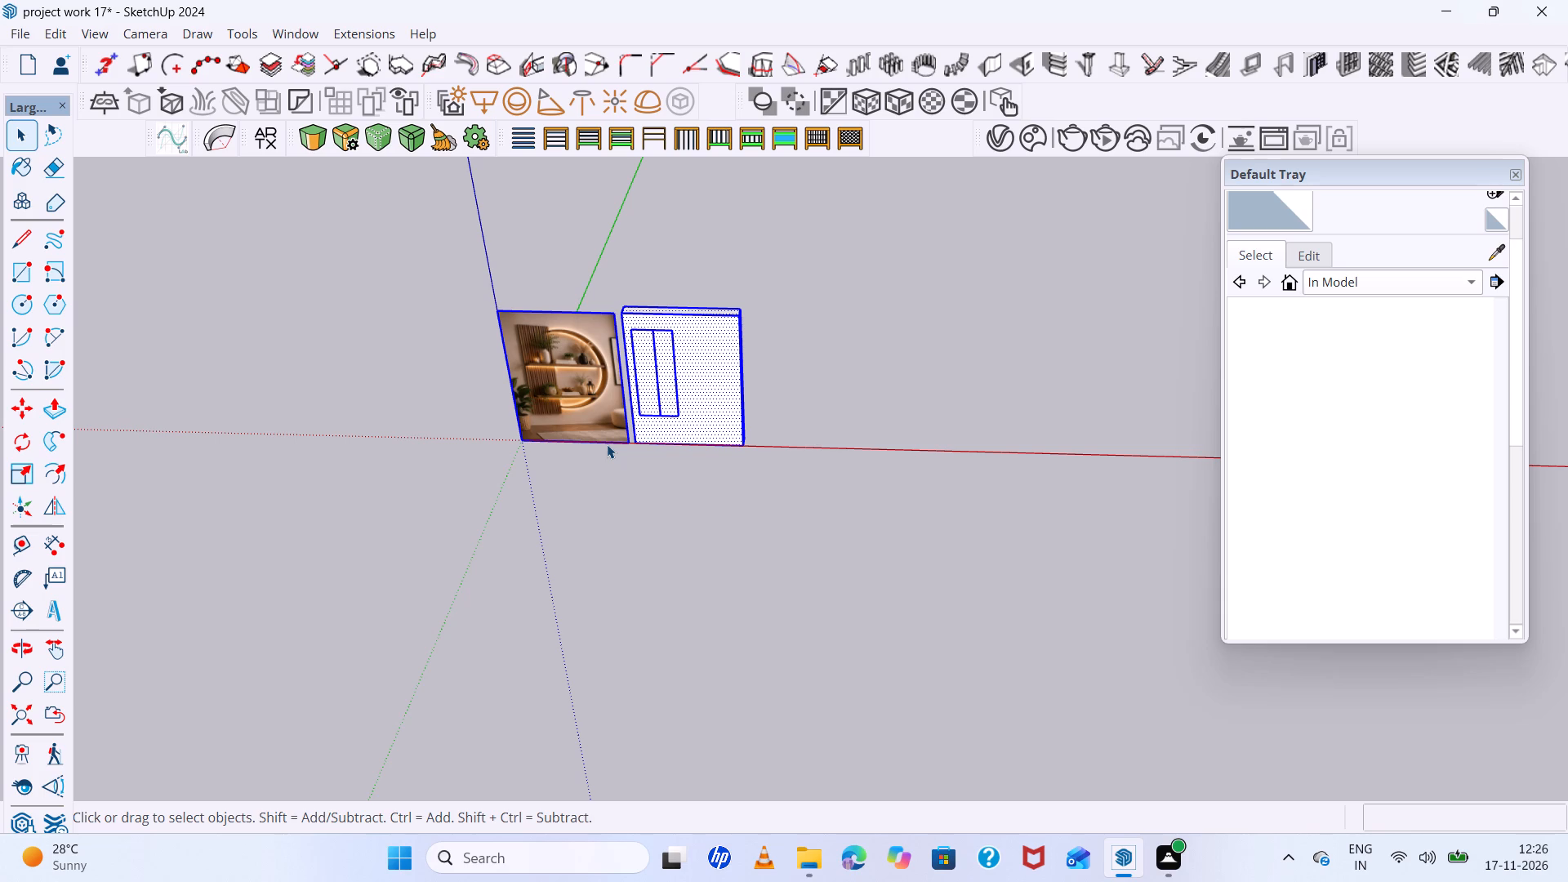
click(756, 421)
scroll(755, 386, up, 7)
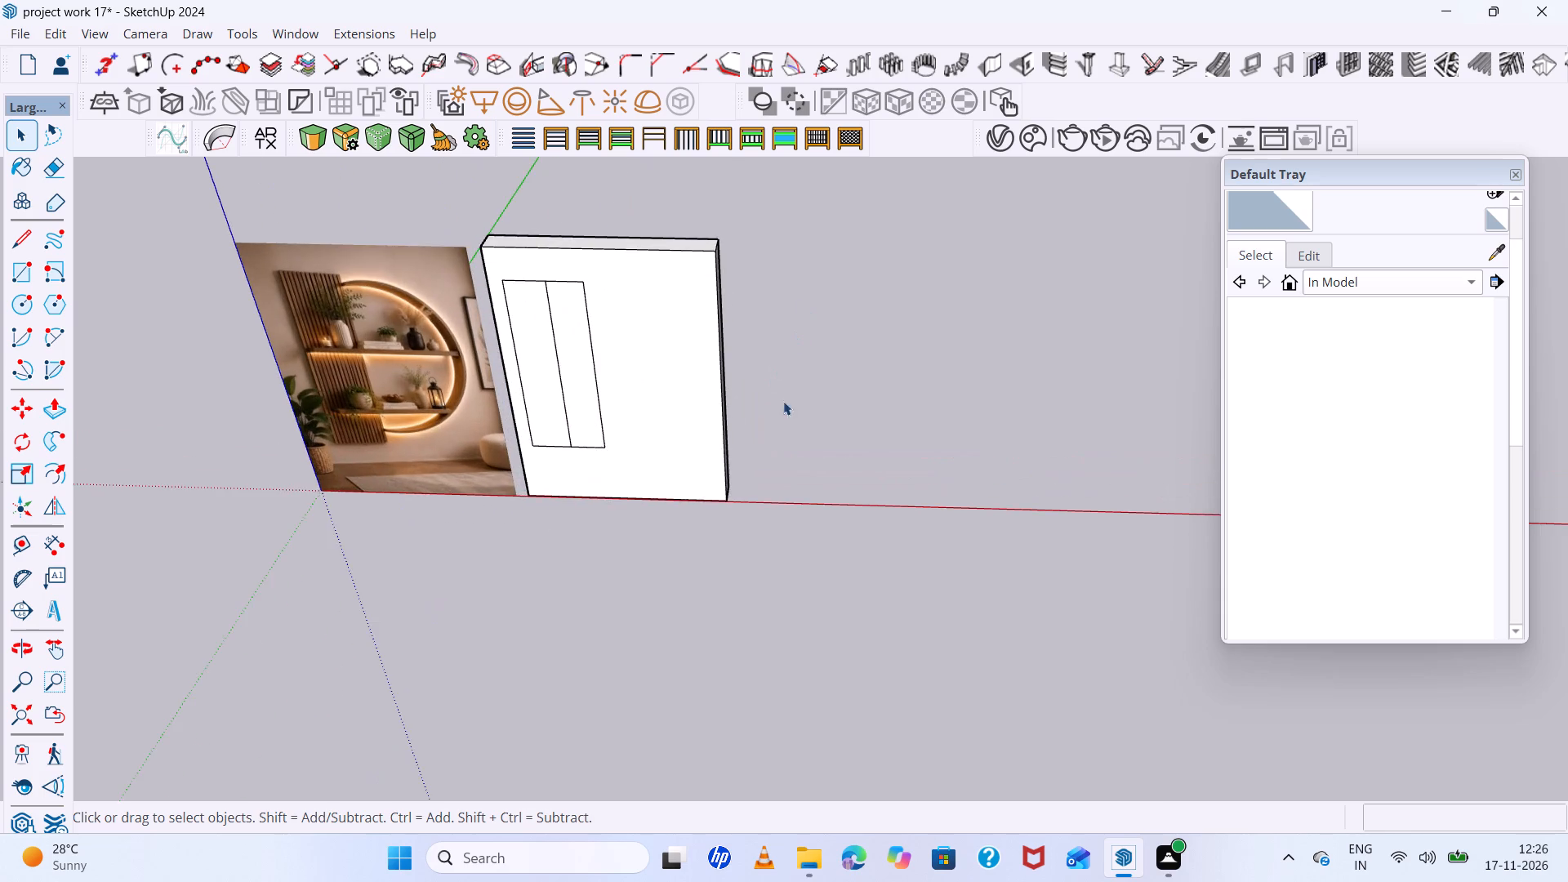
scroll(768, 490, down, 5)
middle_drag(789, 559, 857, 412)
drag(817, 264, 609, 552)
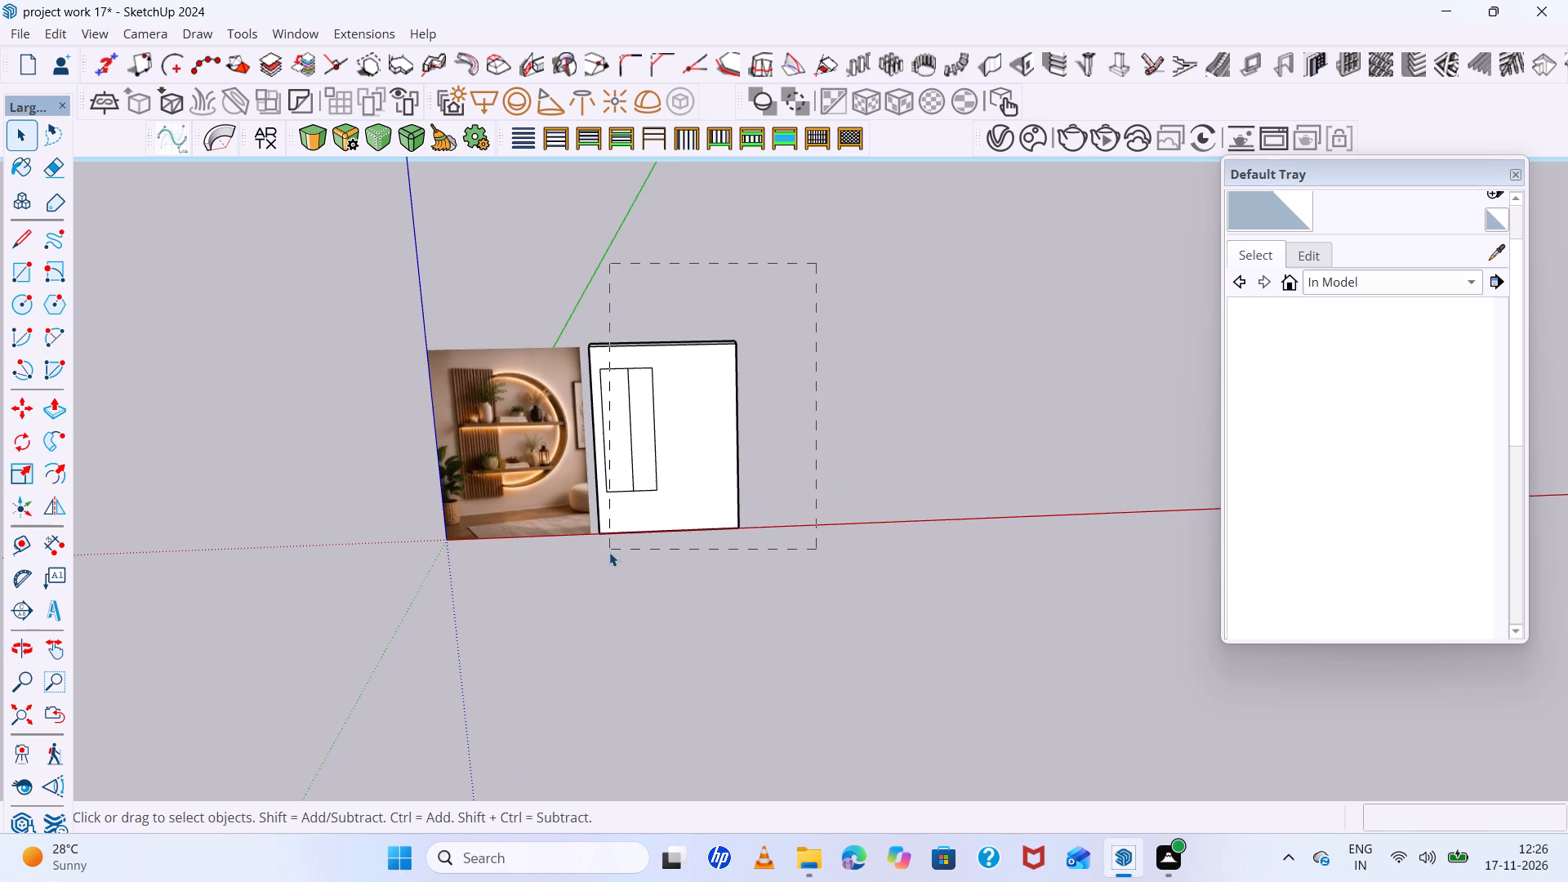
drag(609, 552, 595, 582)
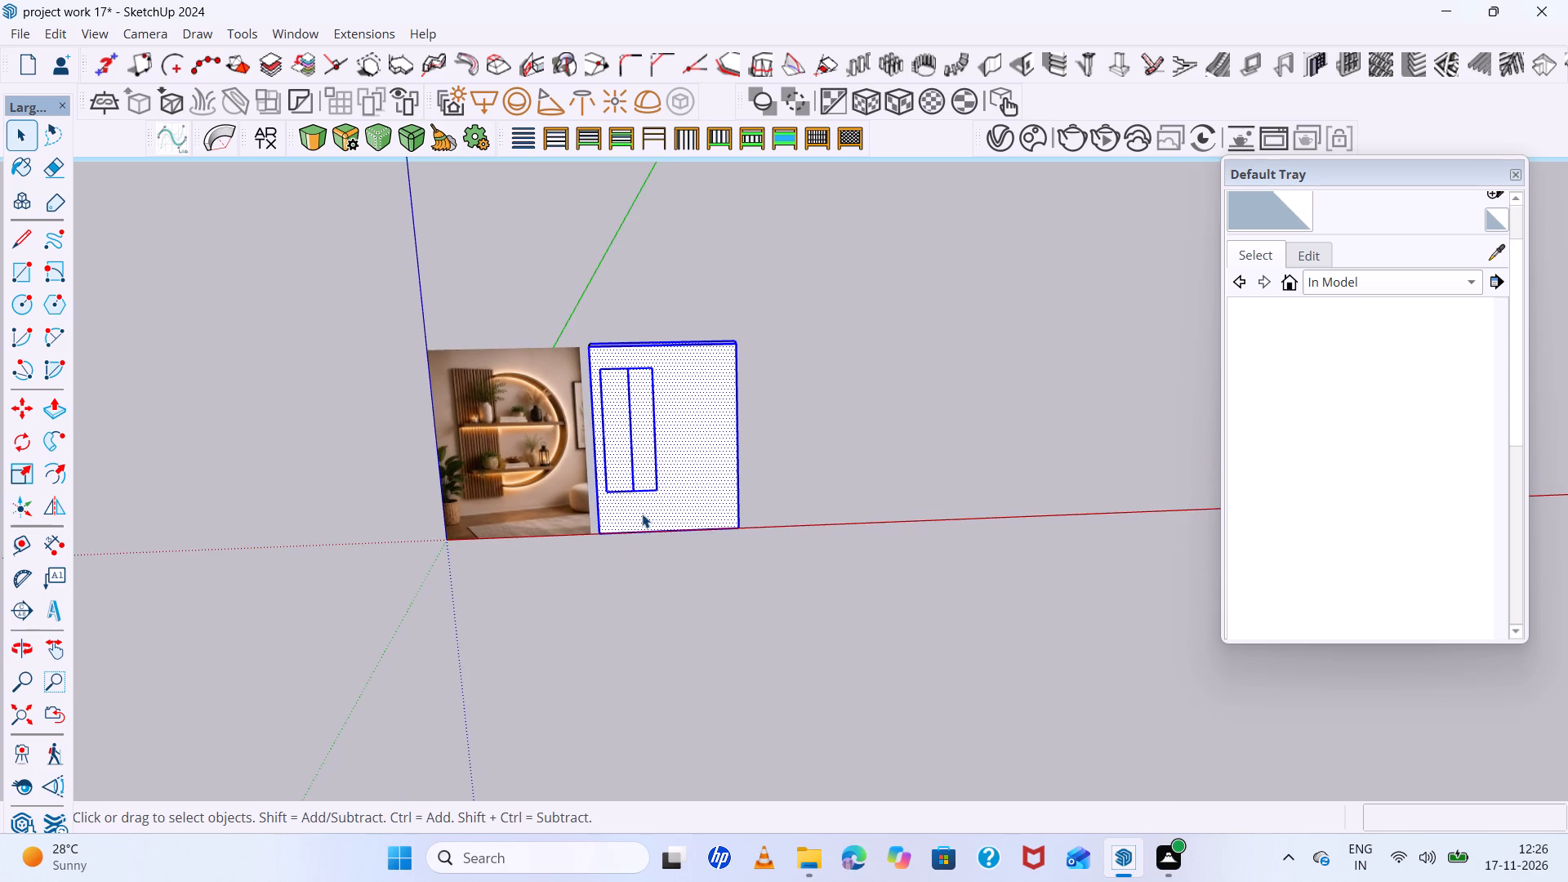
key(Delete)
Erase the short stray edge left over near the reference image's upper corner.
scroll(642, 514, down, 6)
scroll(756, 379, up, 5)
scroll(540, 424, up, 2)
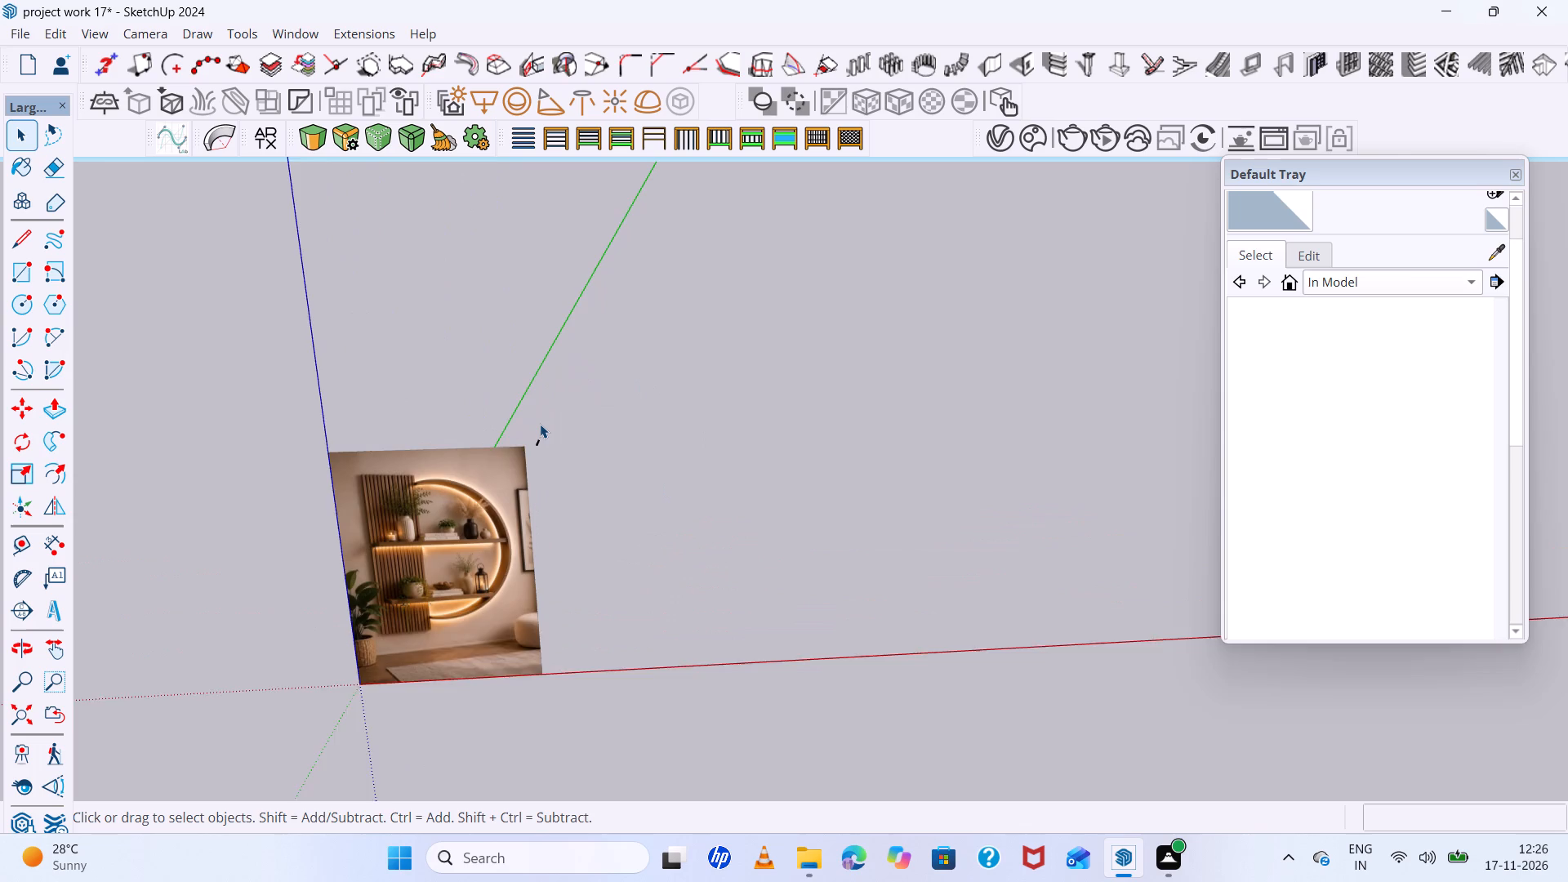
scroll(540, 424, up, 7)
key(e)
drag(537, 447, 537, 465)
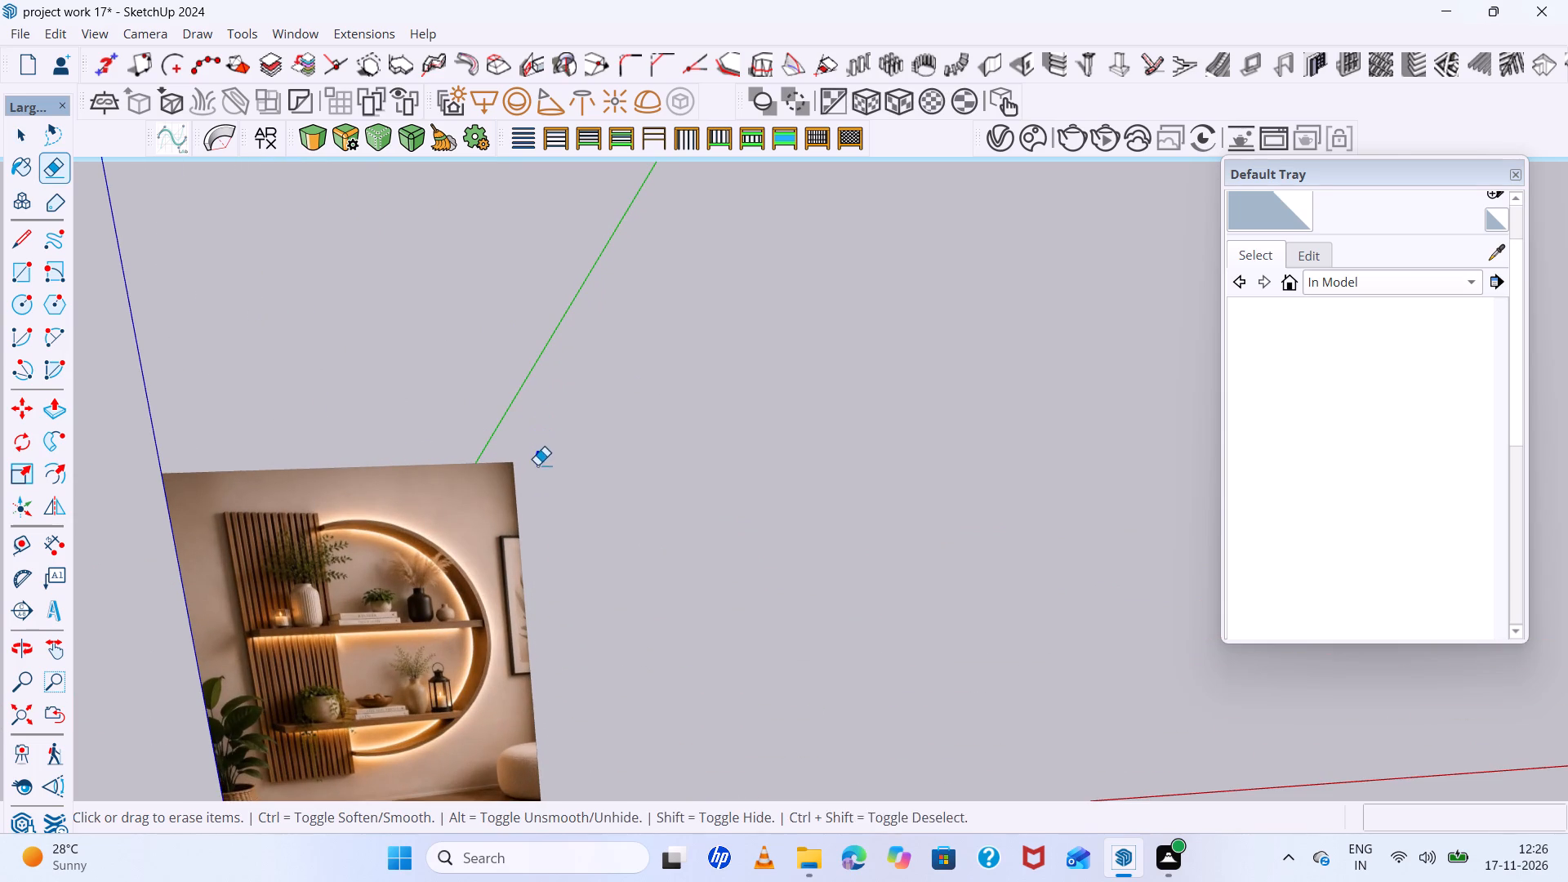
drag(537, 465, 537, 470)
scroll(618, 503, down, 19)
middle_drag(607, 482, 608, 607)
scroll(561, 516, up, 6)
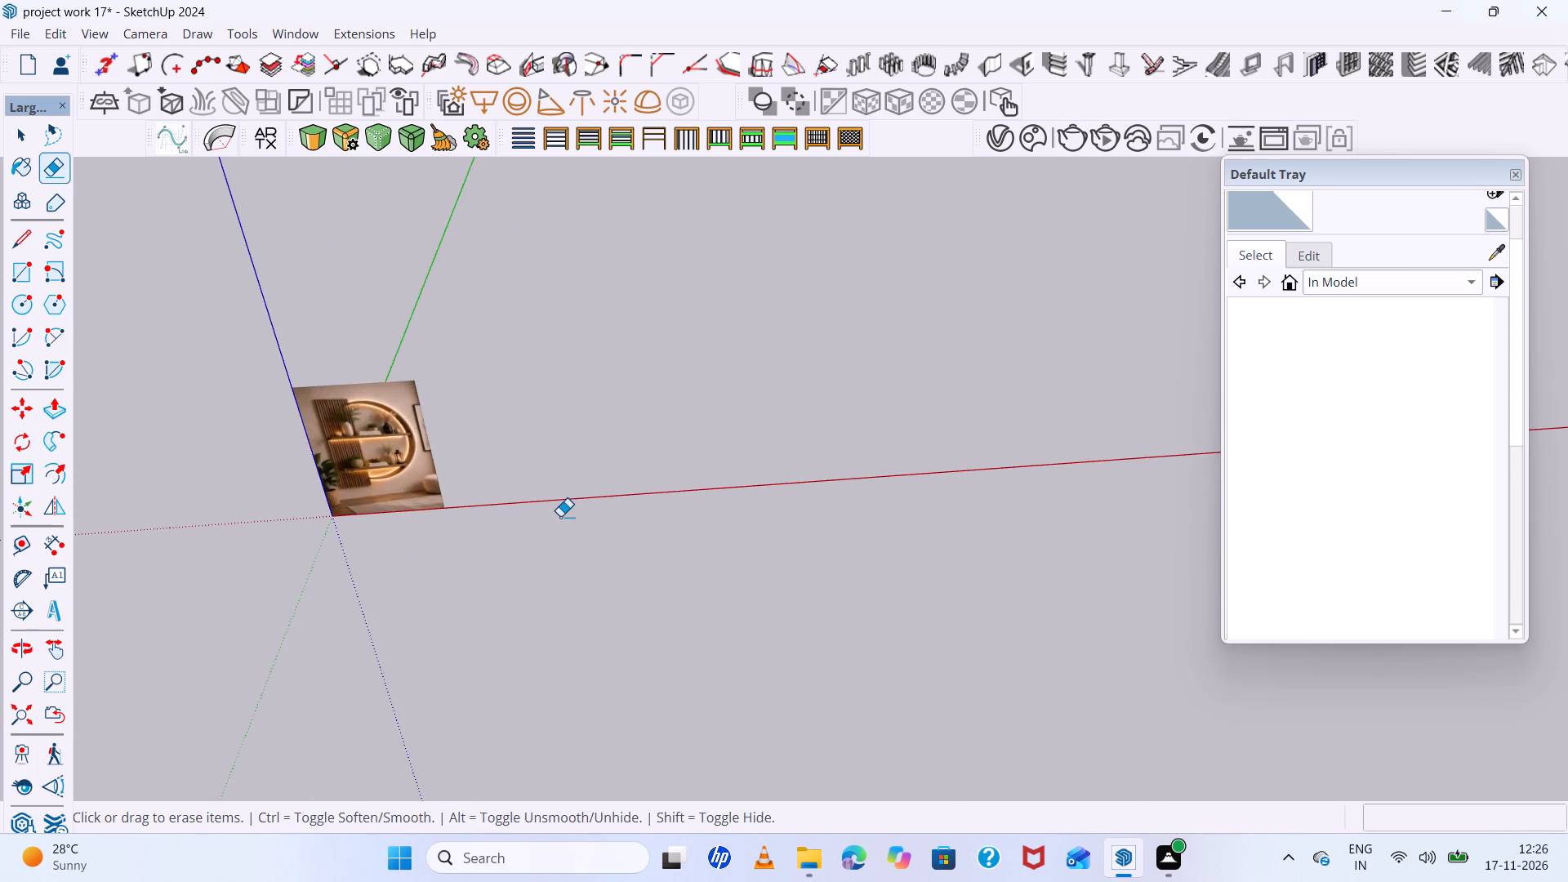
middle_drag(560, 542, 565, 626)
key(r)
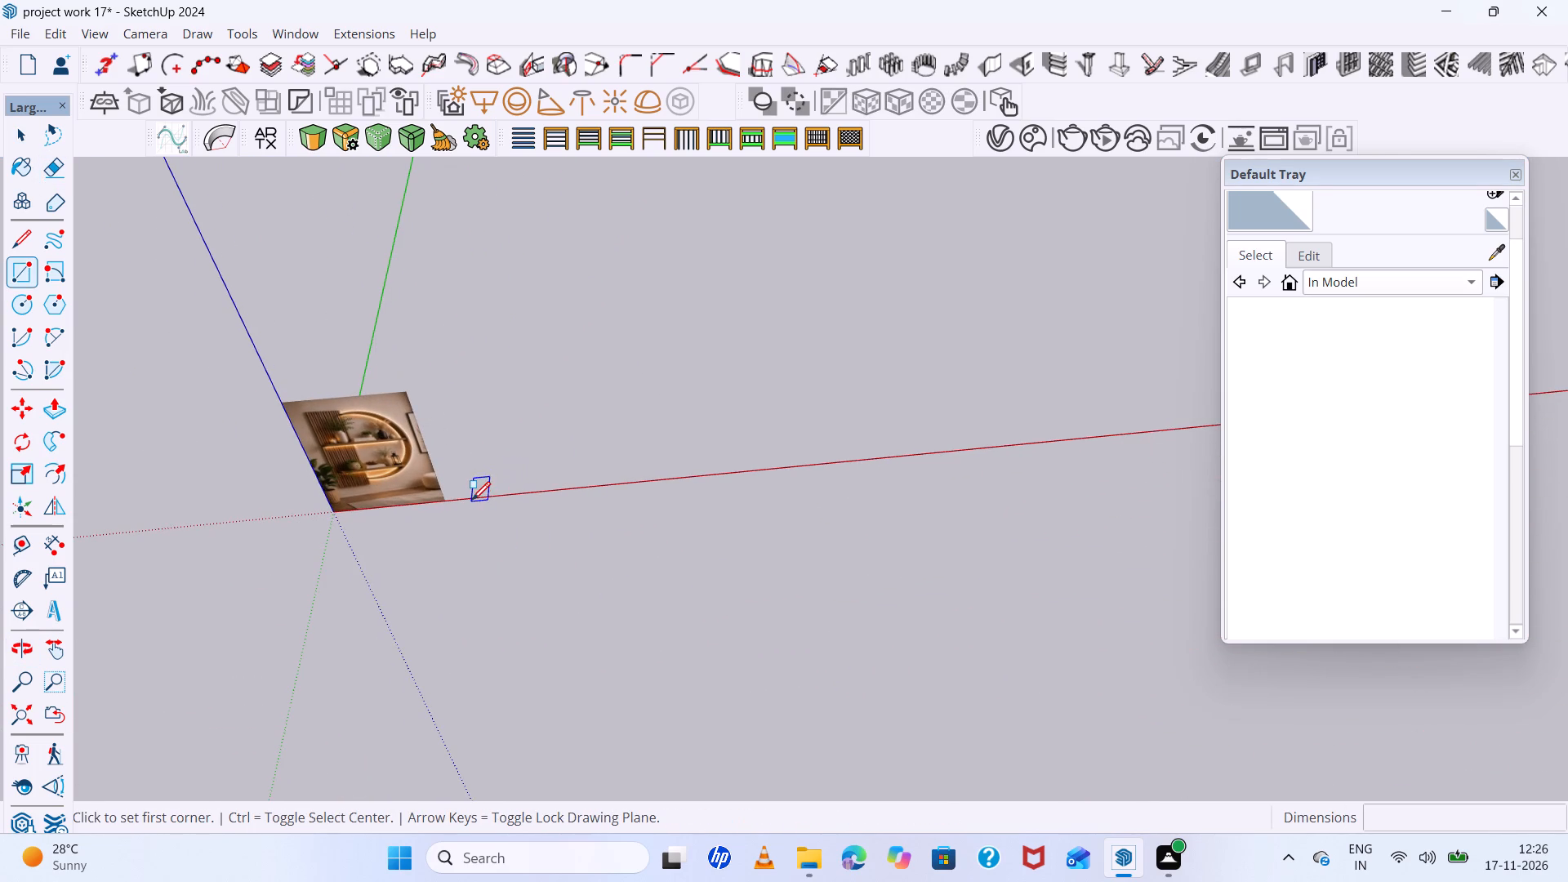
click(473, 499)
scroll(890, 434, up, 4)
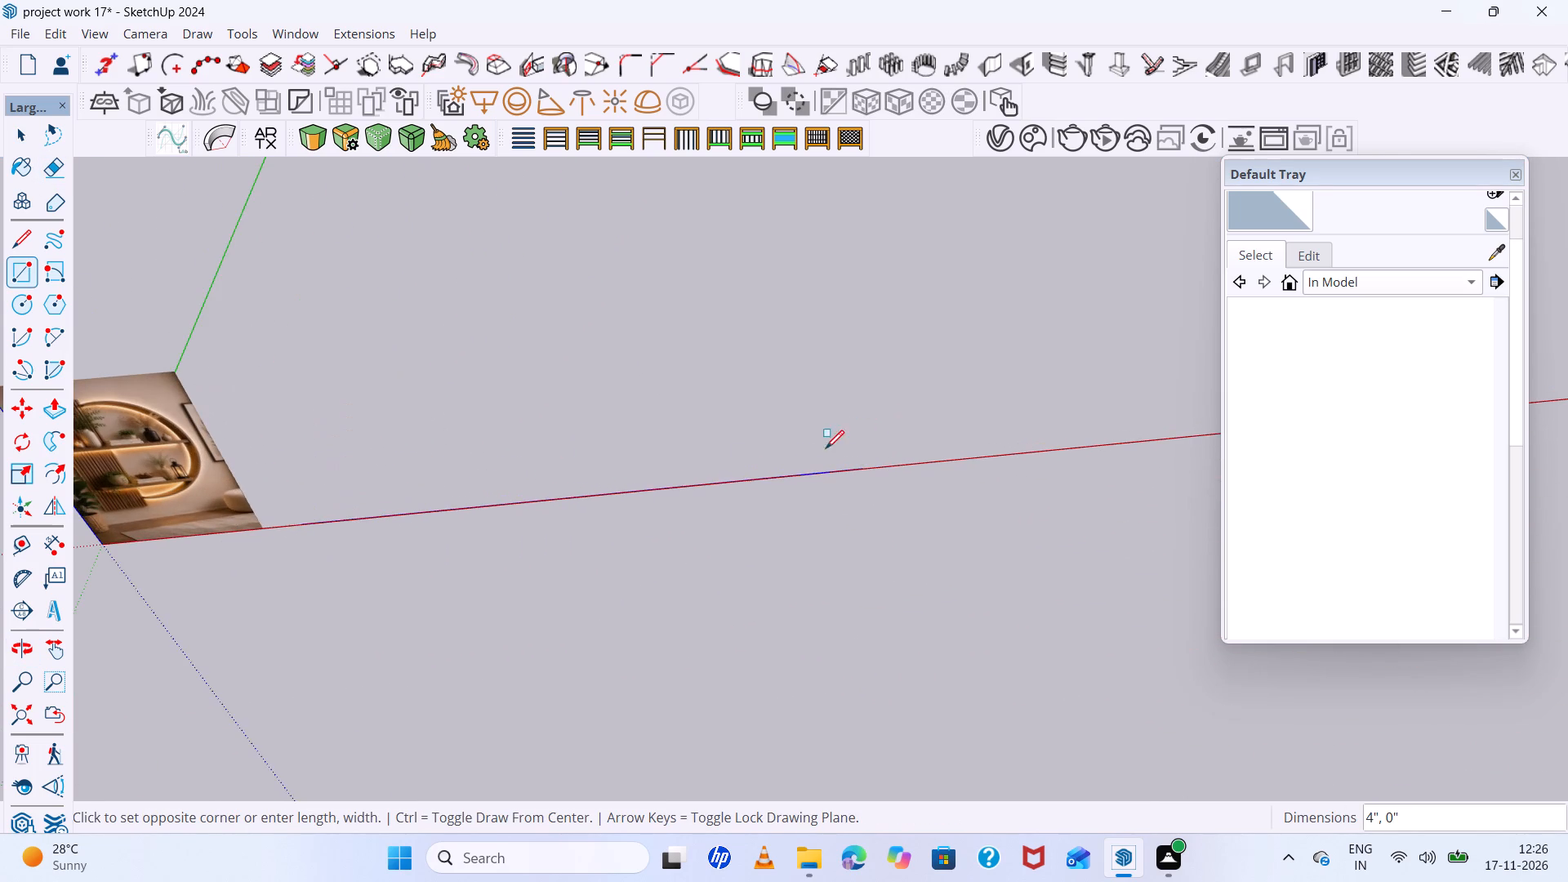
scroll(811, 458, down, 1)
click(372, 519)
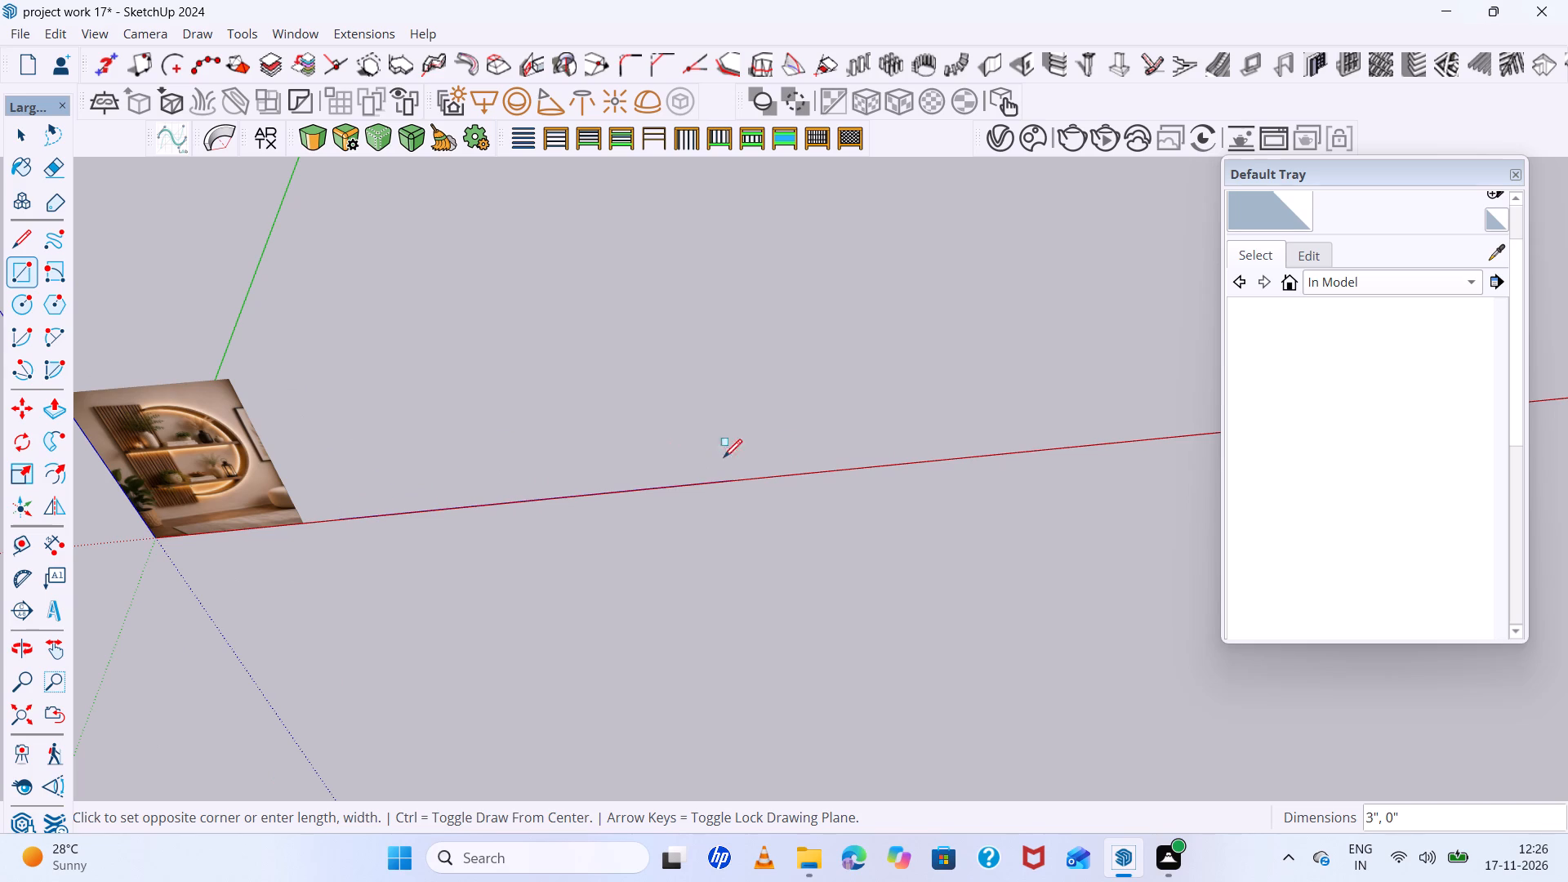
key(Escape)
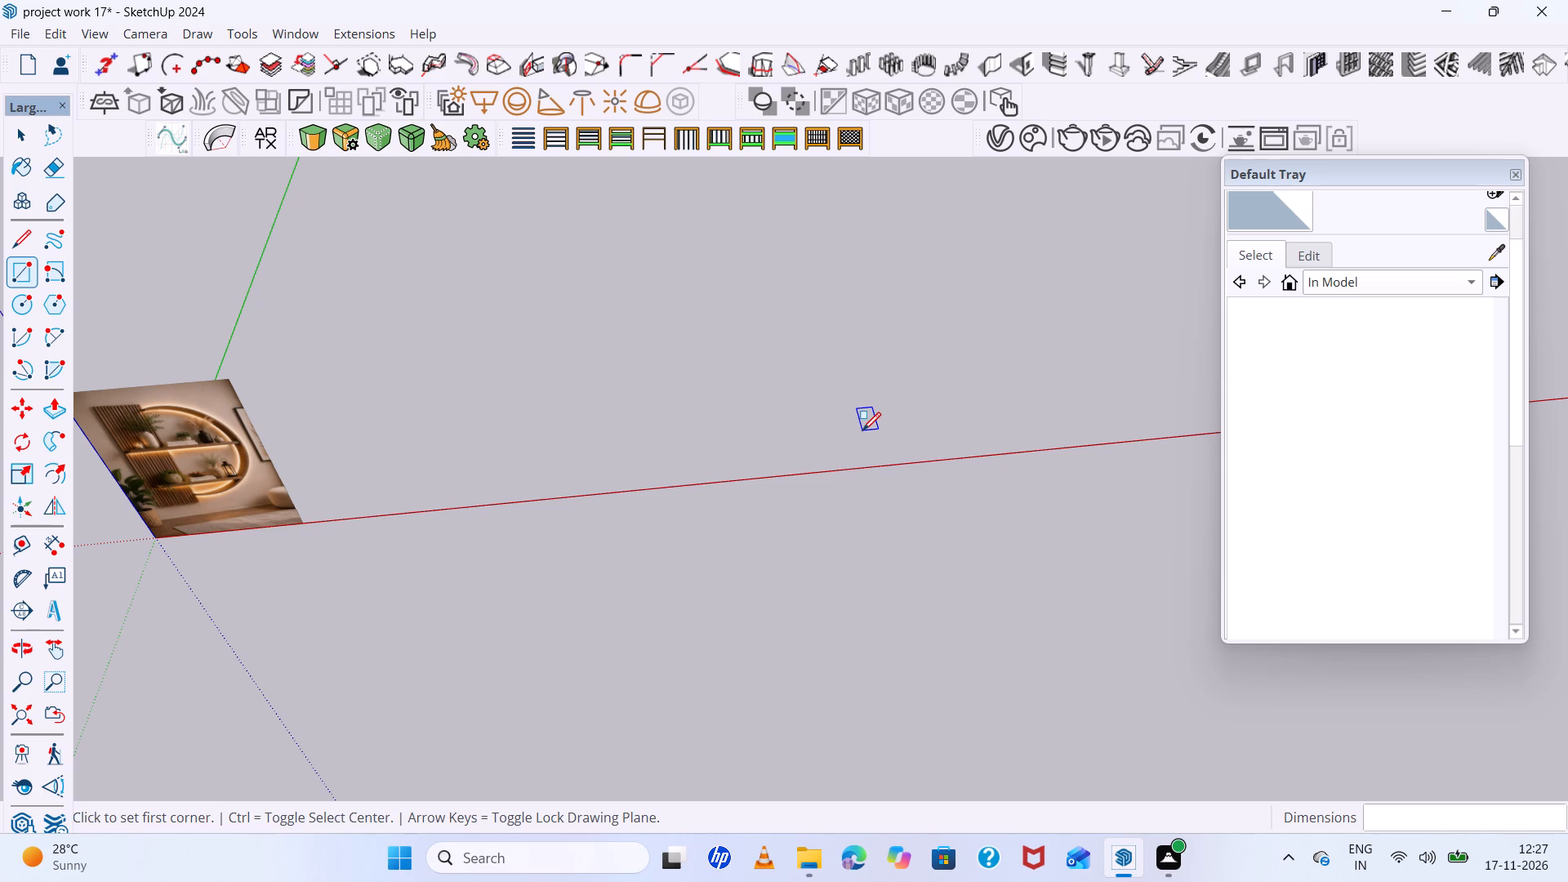
Draw a thin rectangle about 3' 11" by 3" on the ground along the red axis, starting beside the reference image.
scroll(858, 430, down, 3)
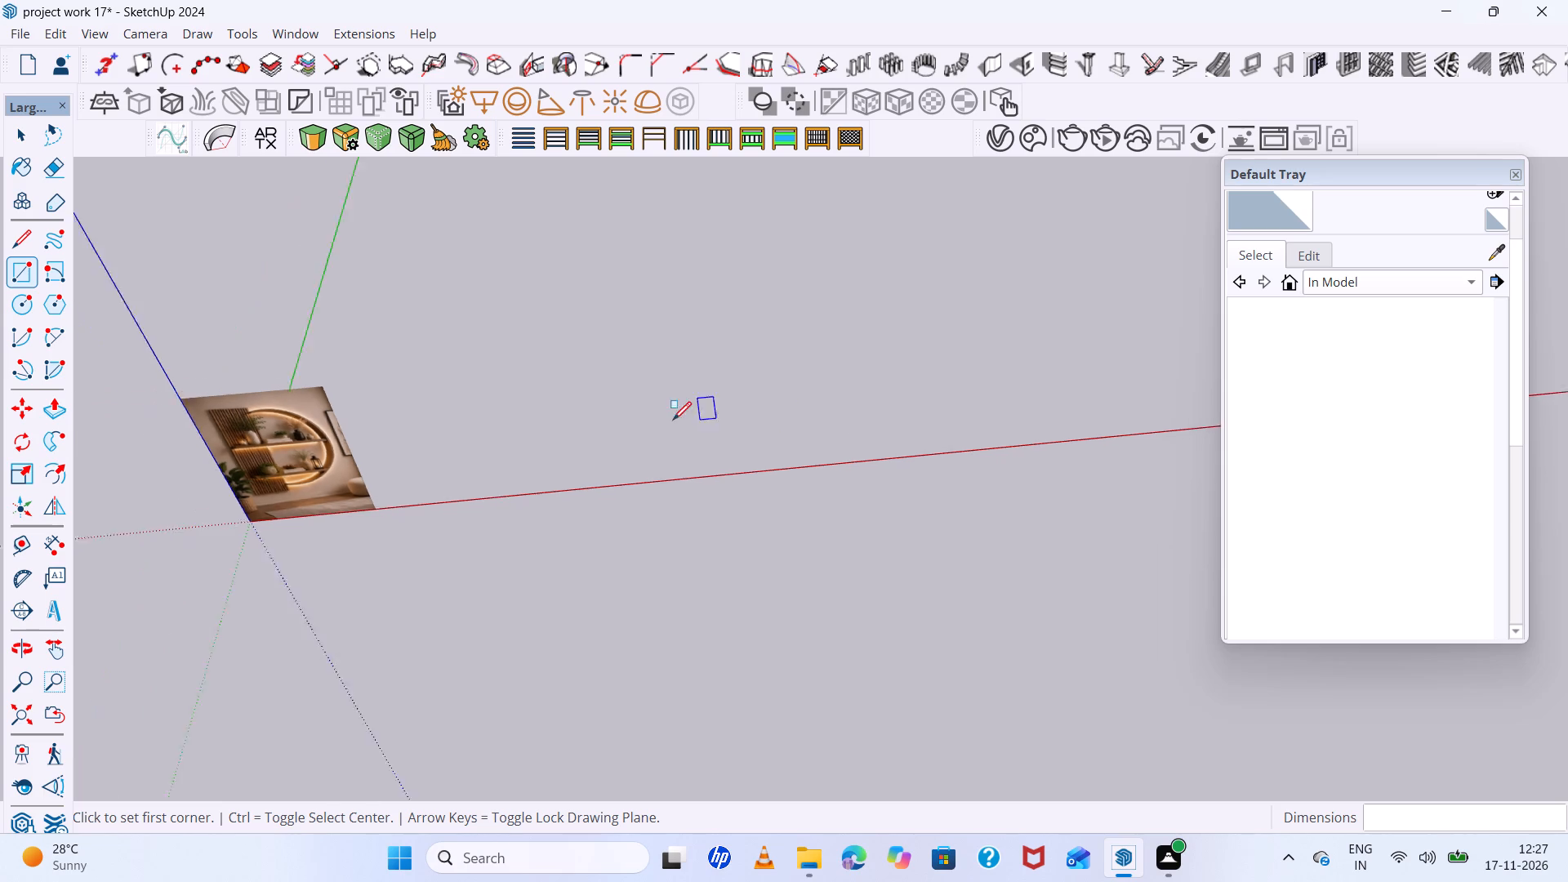
scroll(673, 420, down, 2)
scroll(597, 456, up, 1)
click(570, 448)
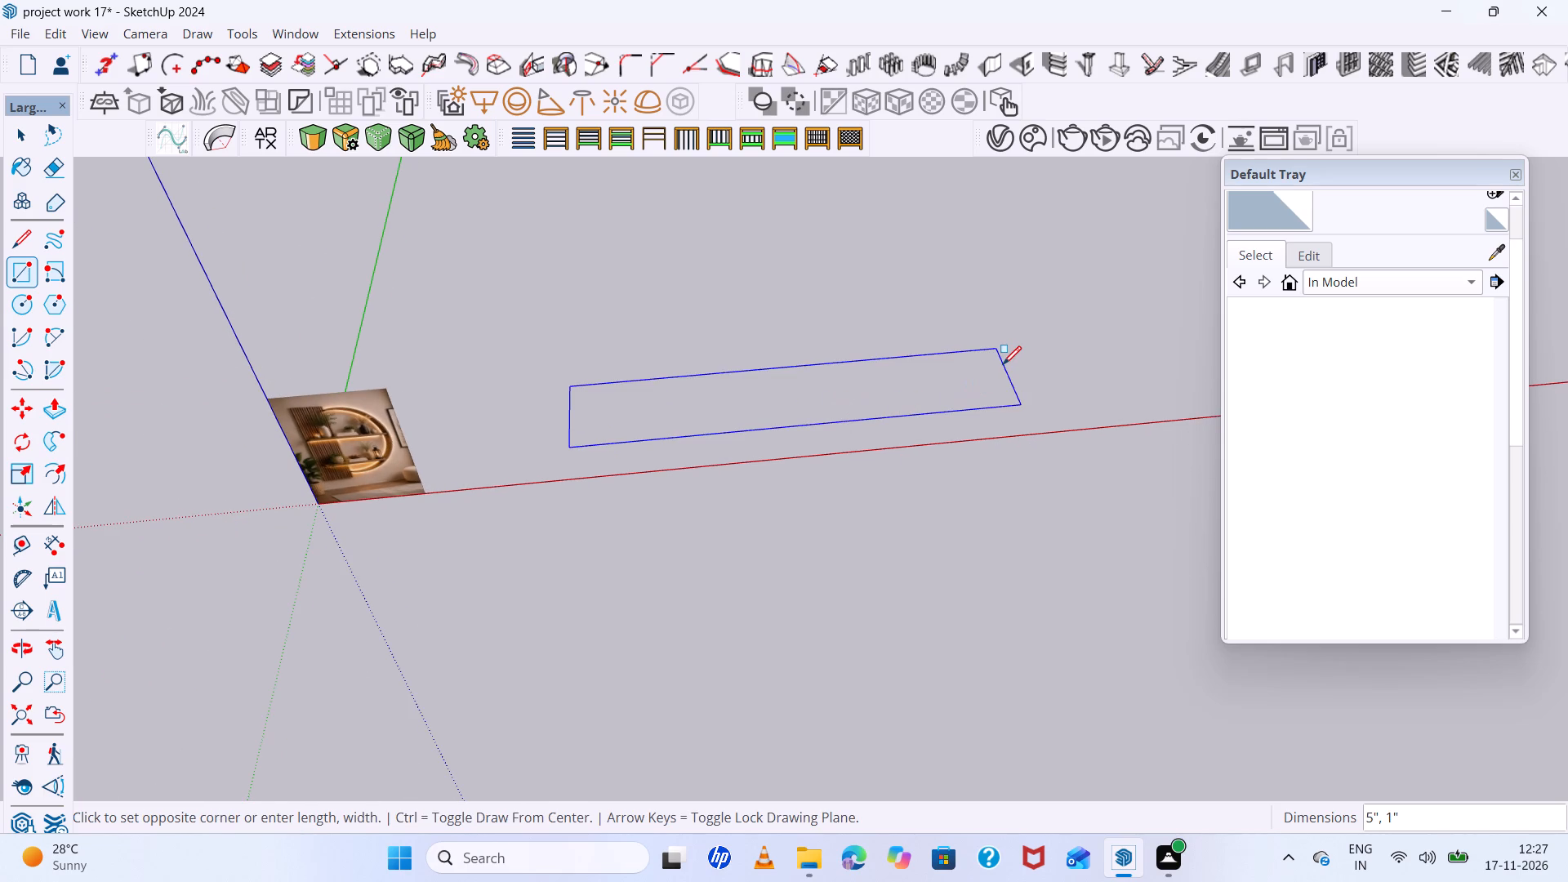
scroll(817, 388, down, 10)
scroll(709, 363, down, 2)
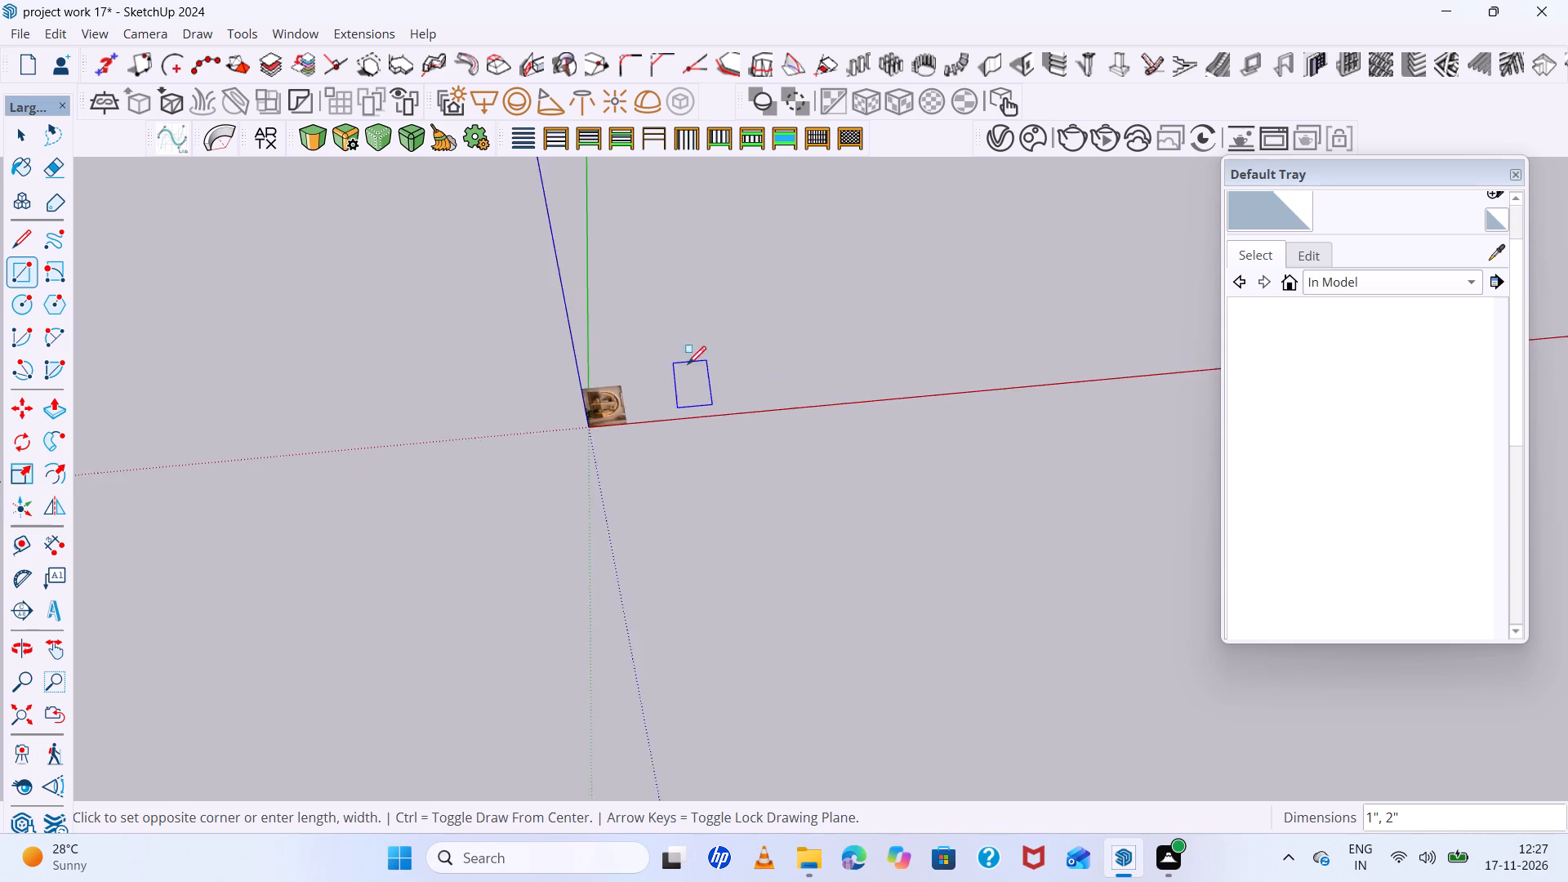
scroll(688, 364, down, 17)
scroll(1134, 319, up, 1)
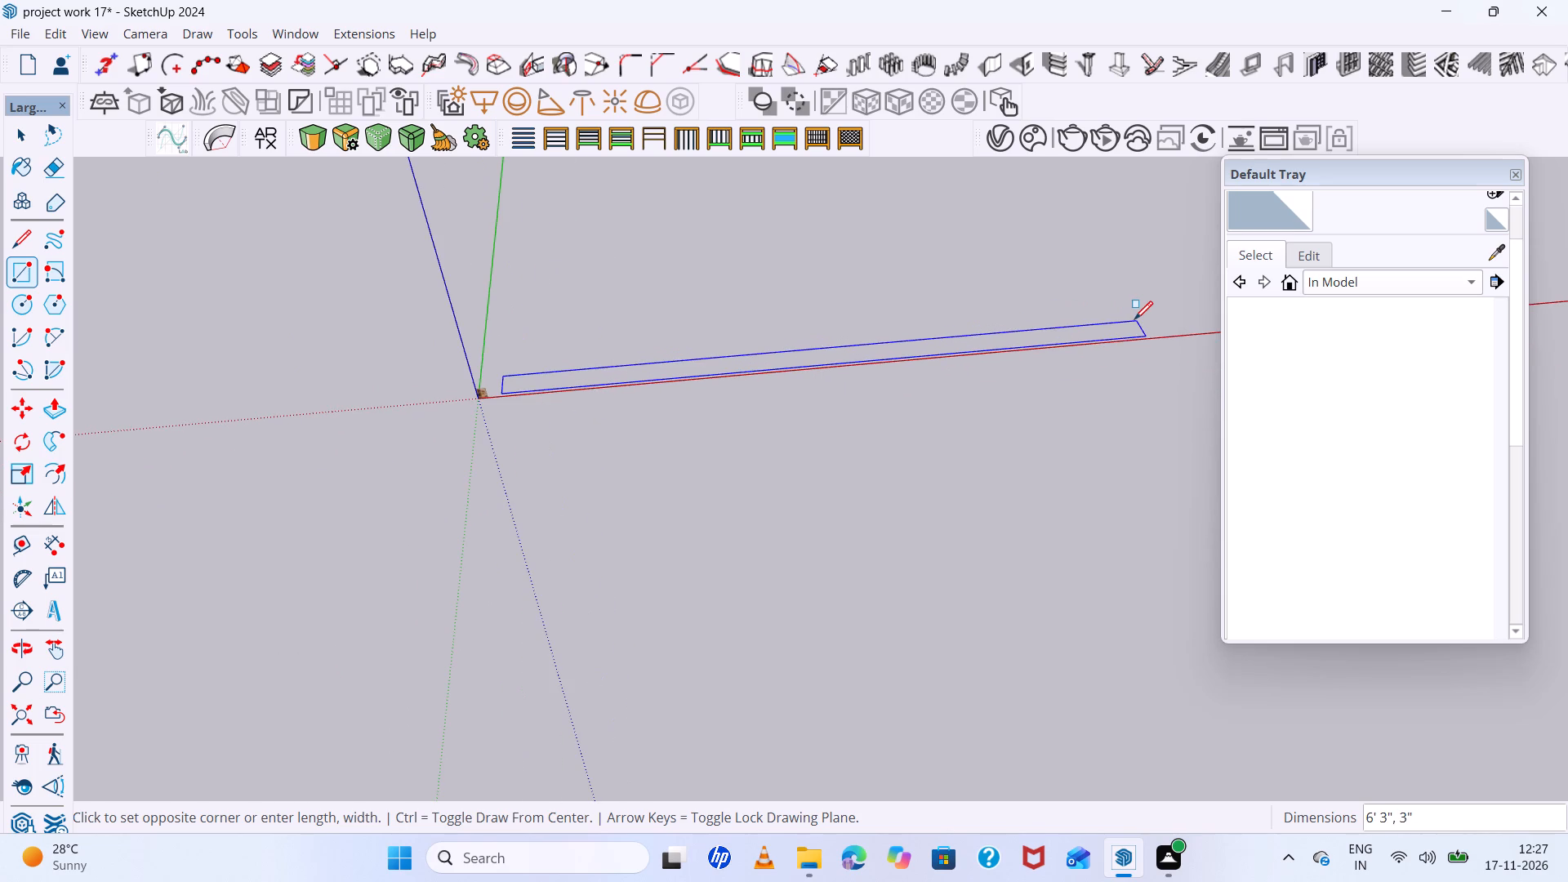
click(914, 344)
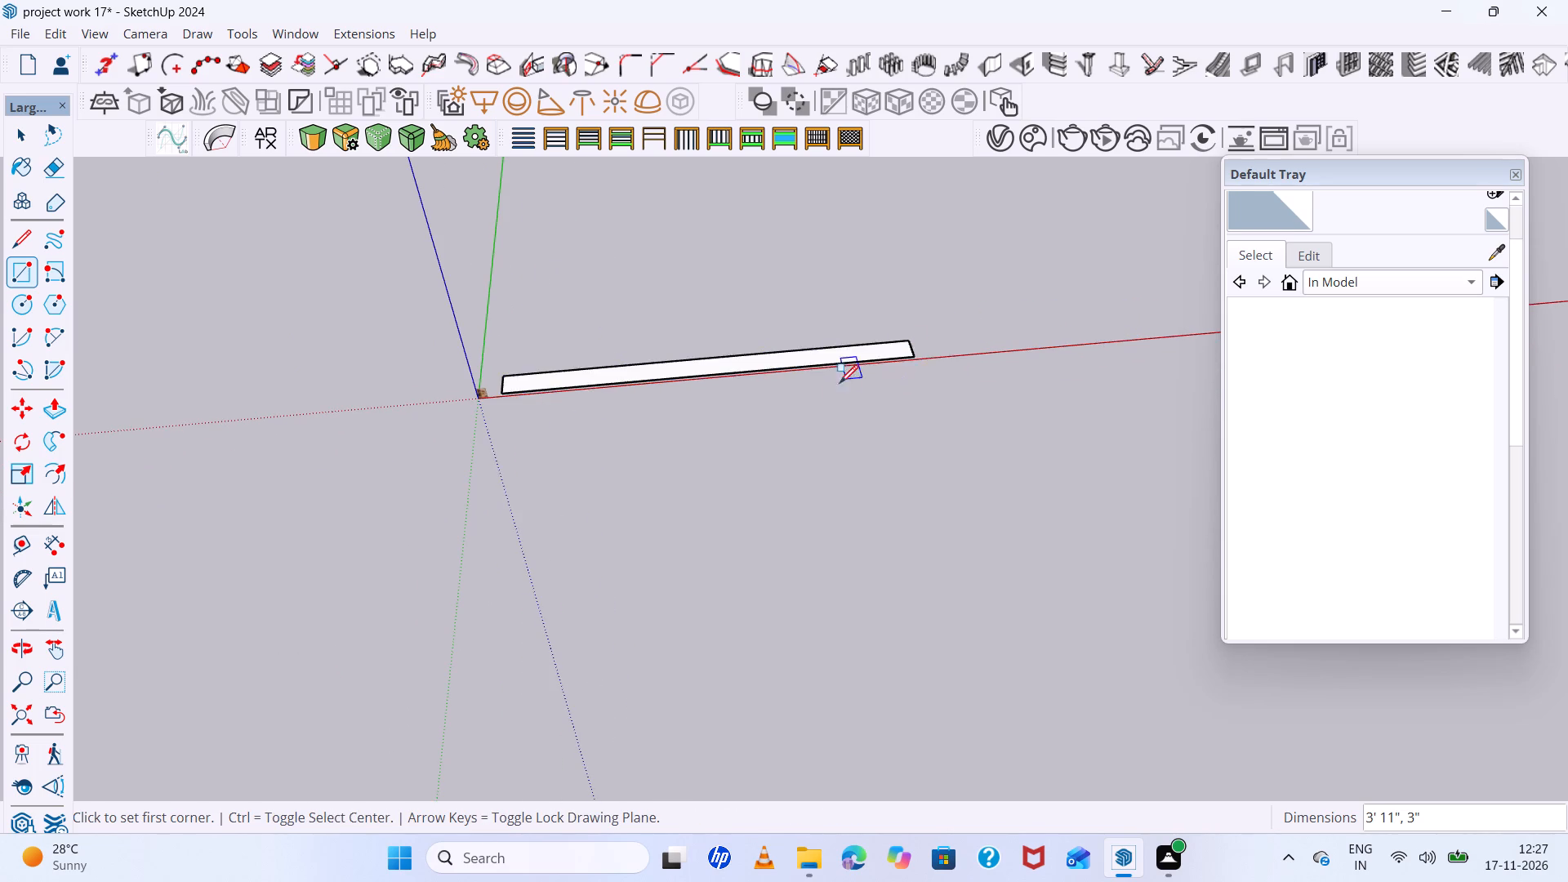
Move the reference image about 5' 3" along the red axis, past the far end of the thin rectangle.
scroll(831, 399, down, 11)
middle_drag(803, 506, 803, 332)
scroll(784, 421, up, 5)
scroll(630, 433, up, 9)
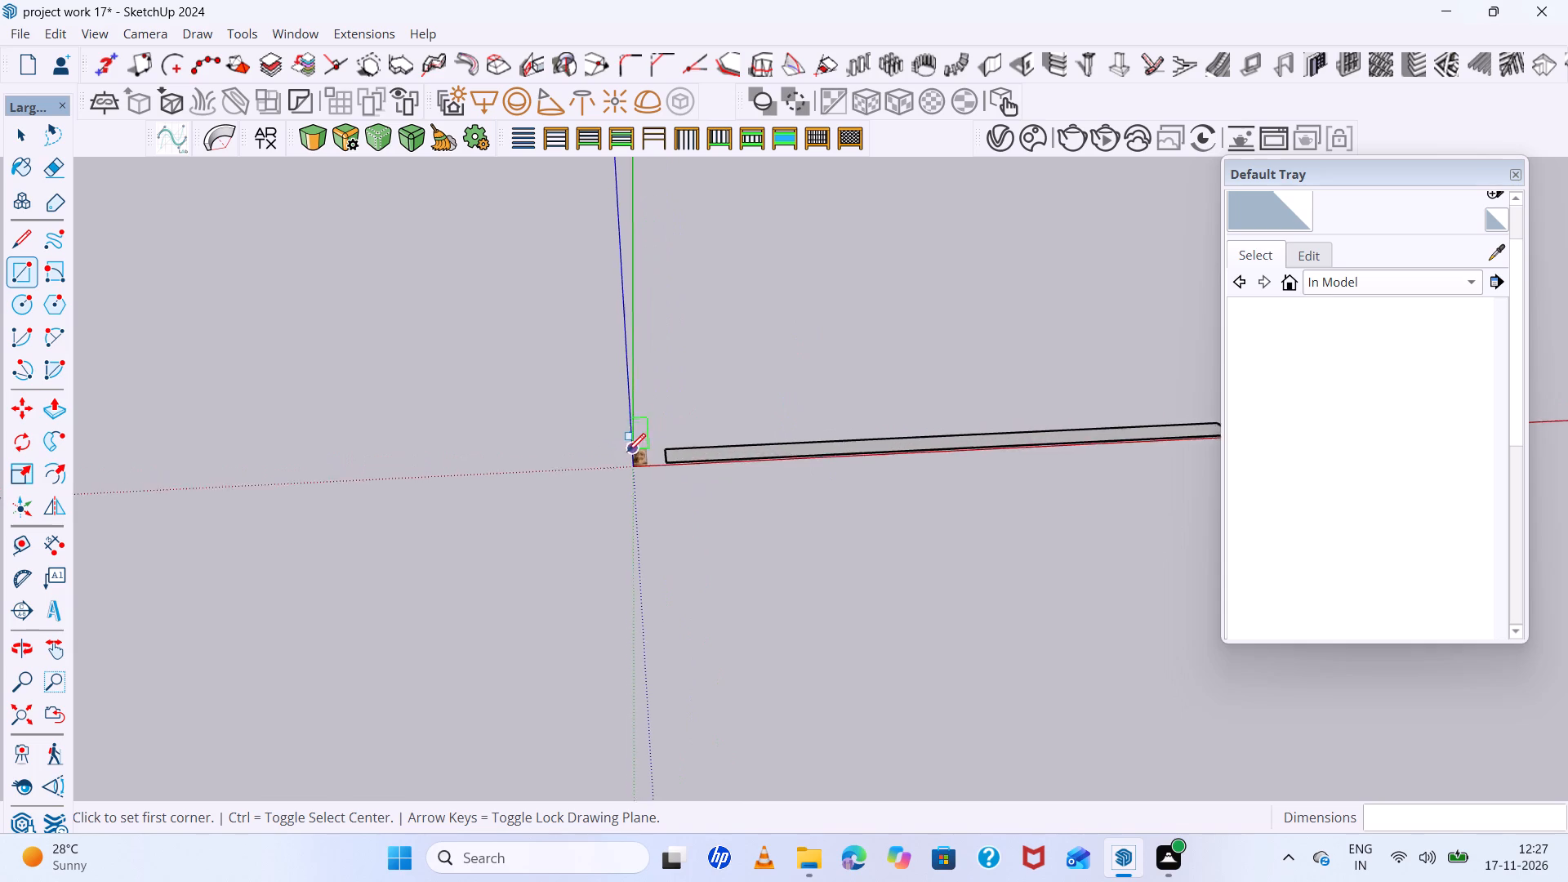
scroll(627, 452, up, 8)
key(v)
click(648, 454)
key(space)
click(655, 451)
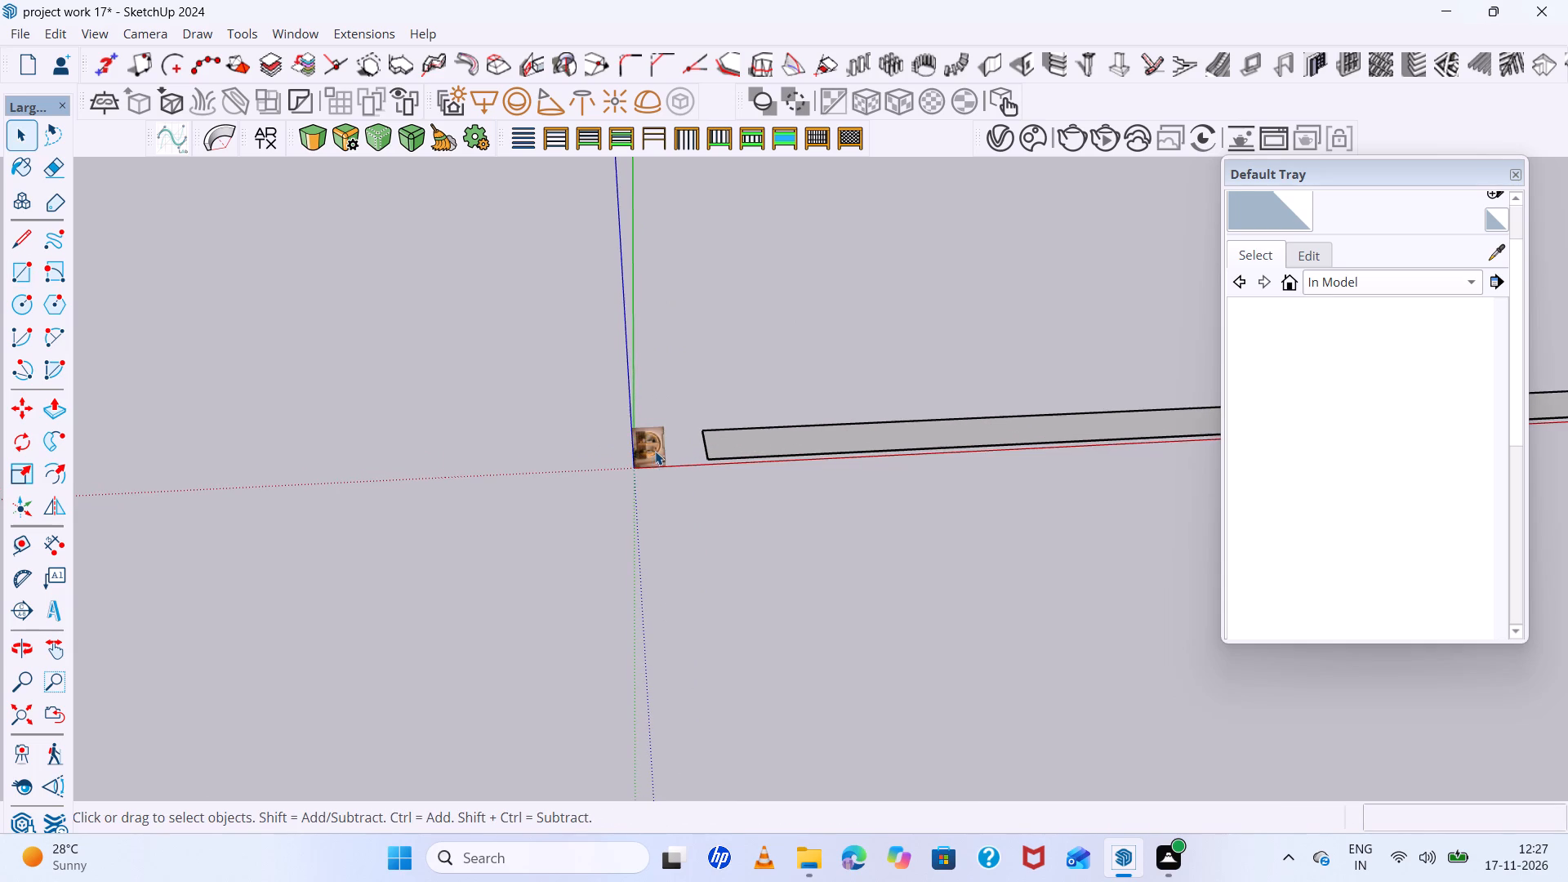
scroll(618, 453, down, 12)
key(m)
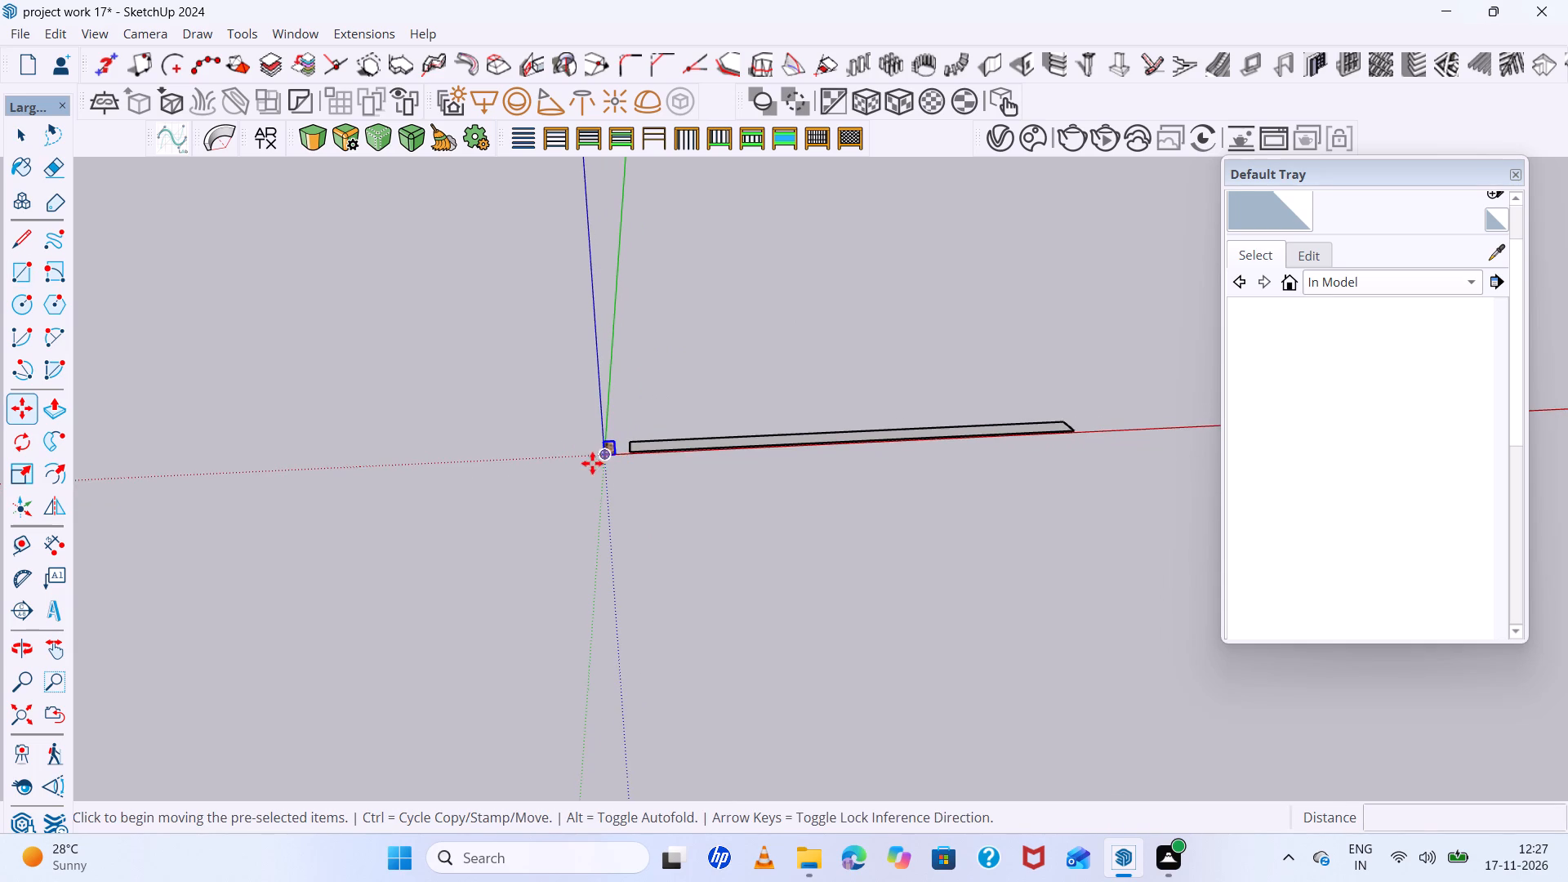
scroll(590, 461, up, 12)
click(589, 448)
scroll(796, 508, down, 9)
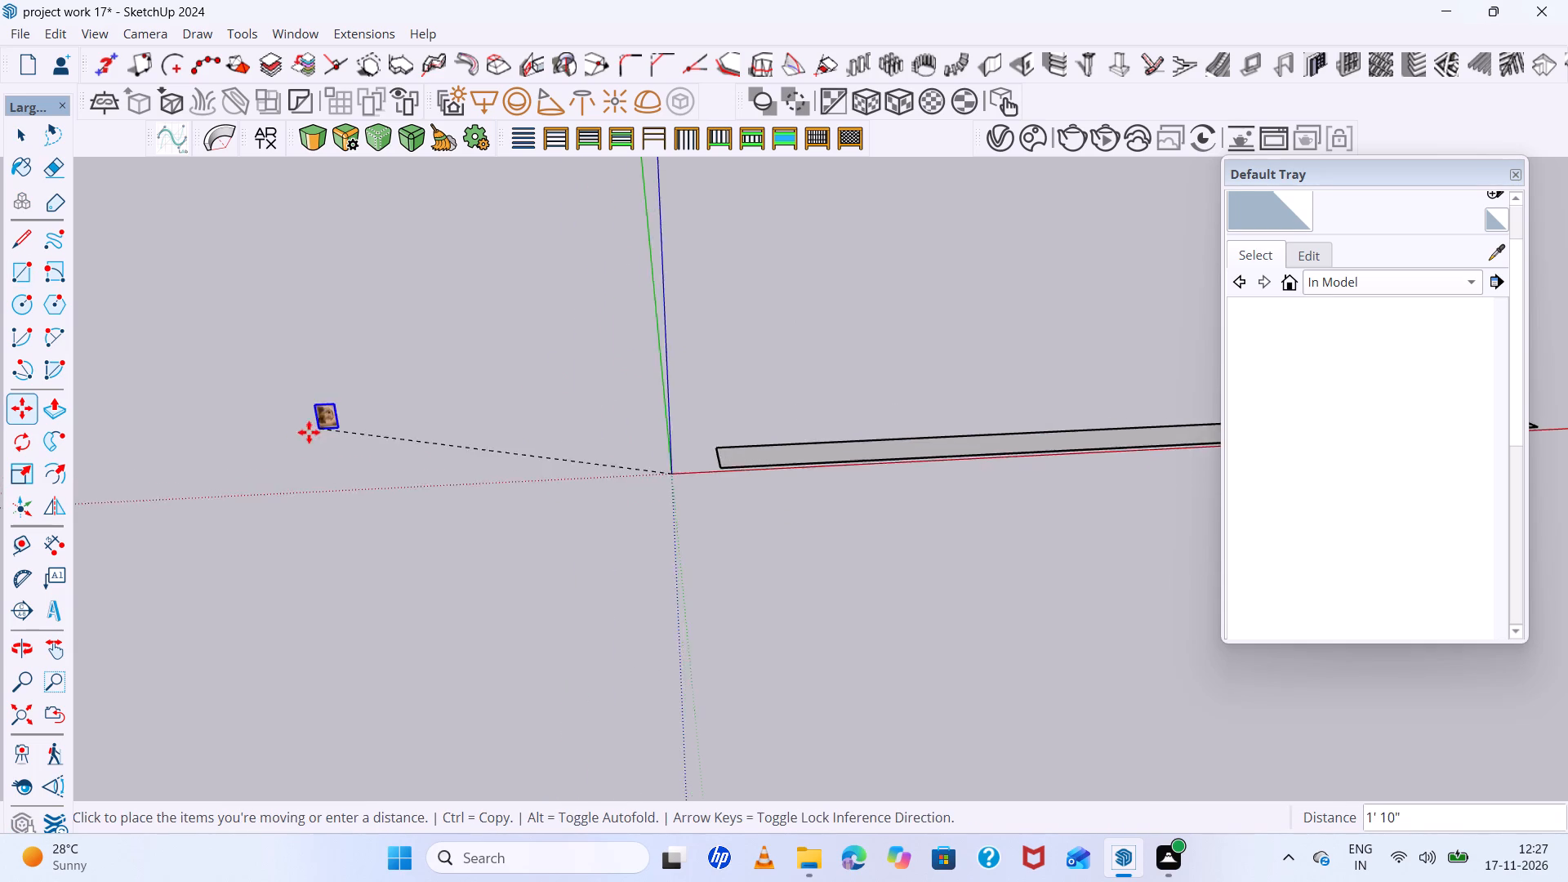
scroll(309, 432, down, 9)
scroll(982, 420, up, 5)
click(697, 422)
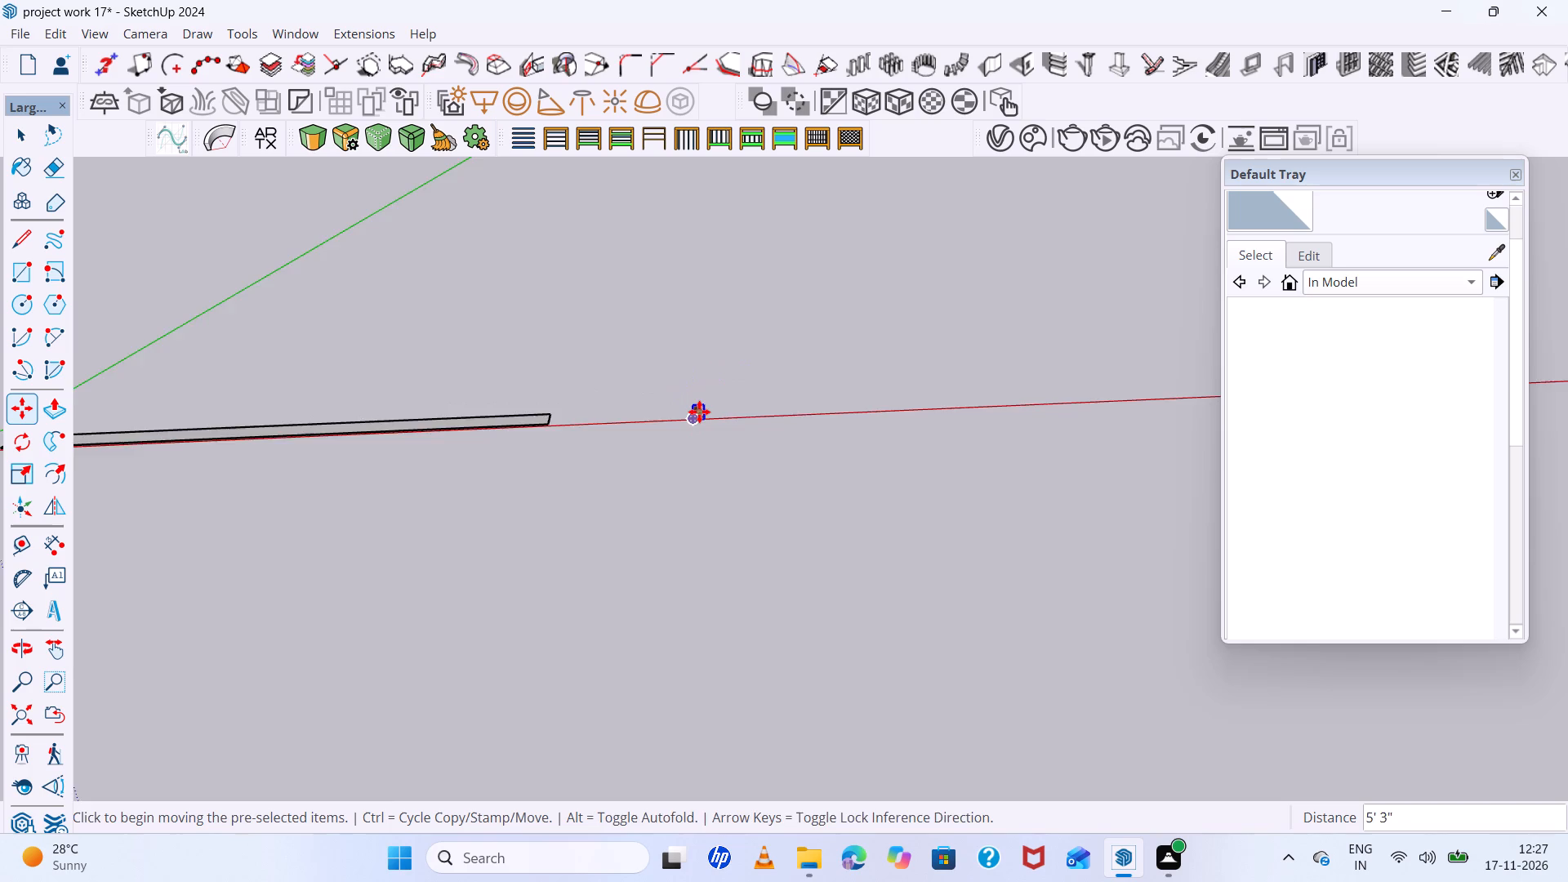
Scale the reference image up uniformly from its upper outer corner by a factor of about 33.61.
scroll(699, 412, up, 12)
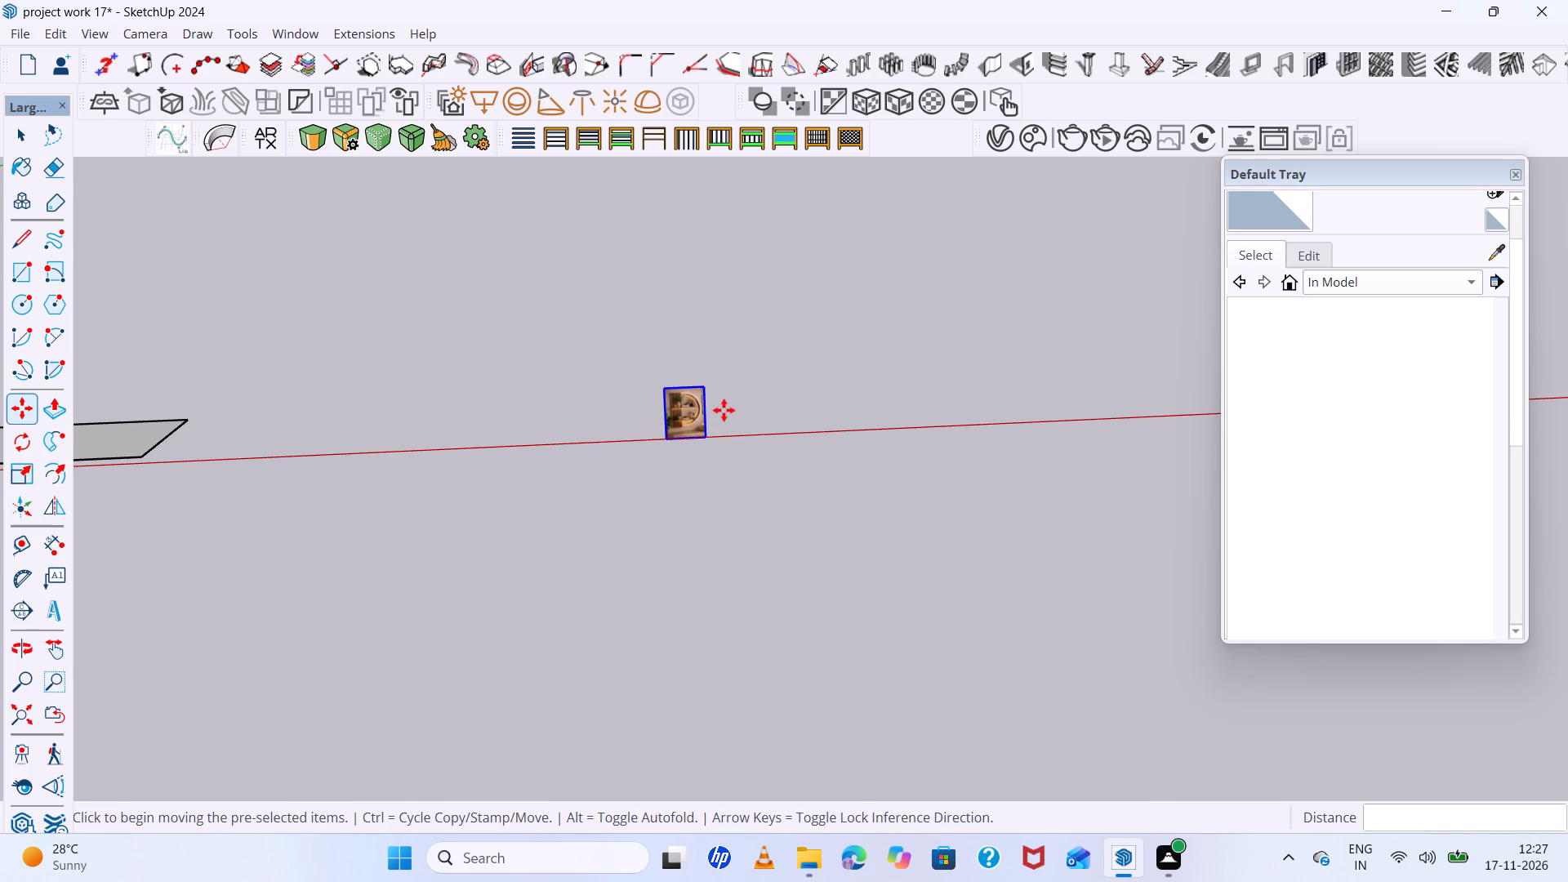
key(s)
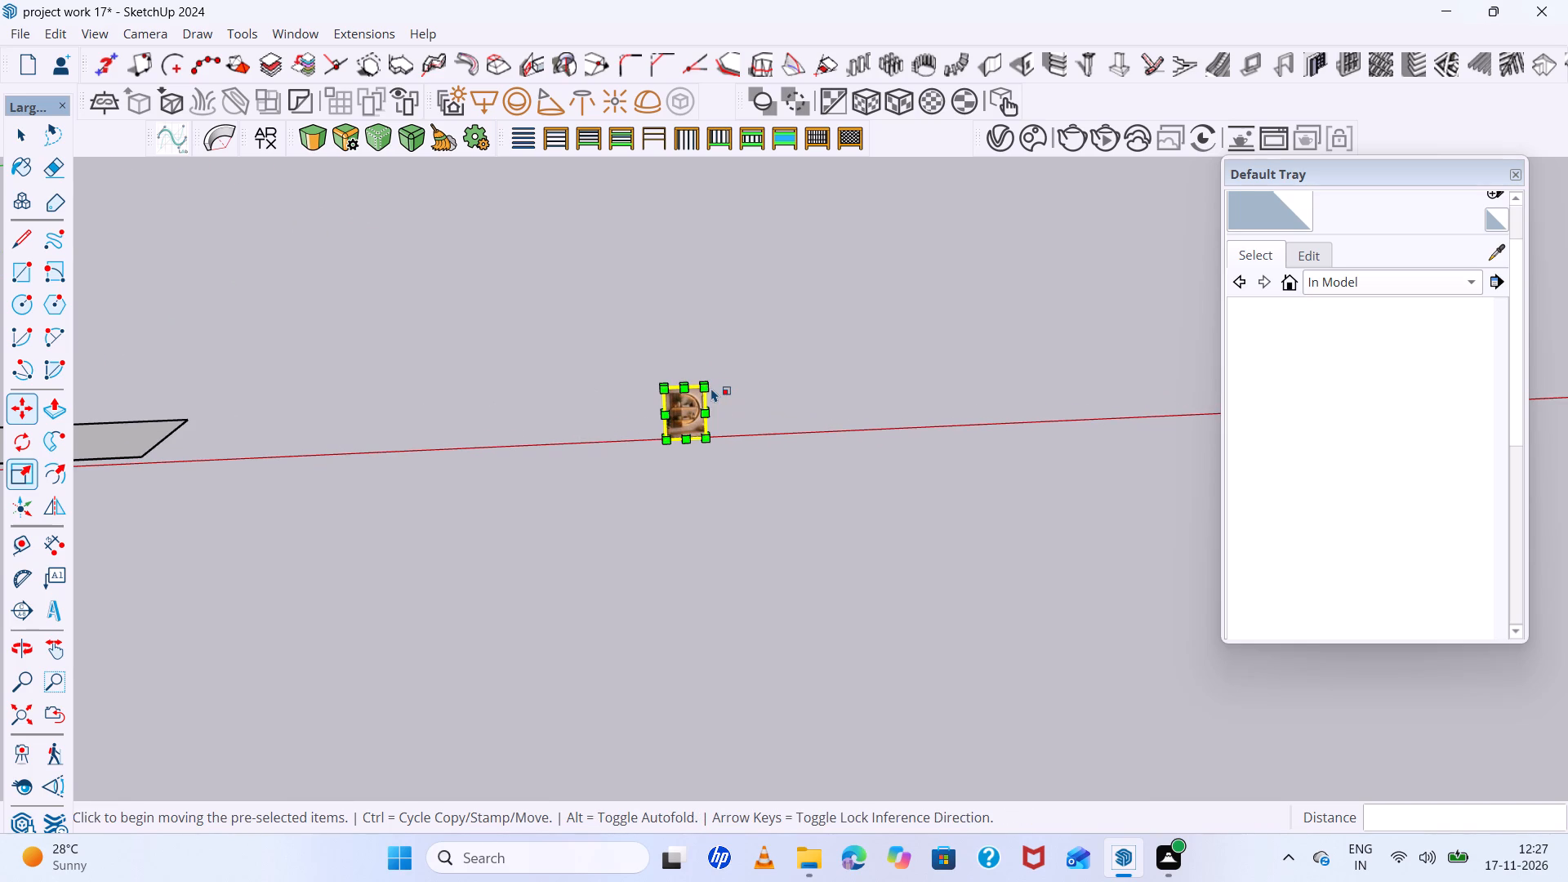
scroll(699, 381, up, 2)
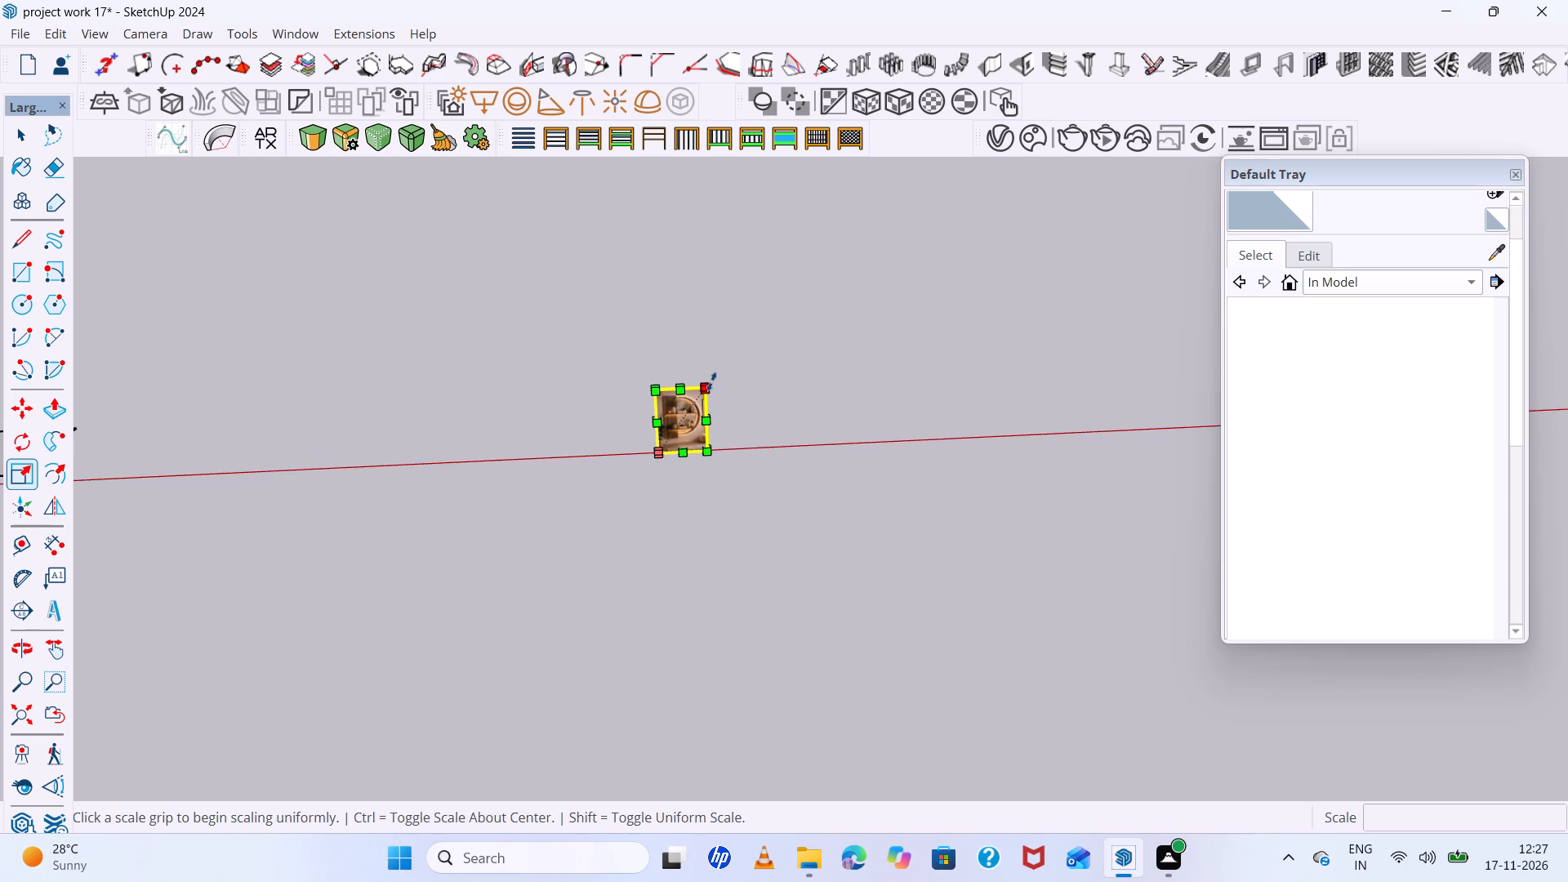
click(711, 381)
scroll(832, 324, down, 17)
scroll(844, 311, up, 5)
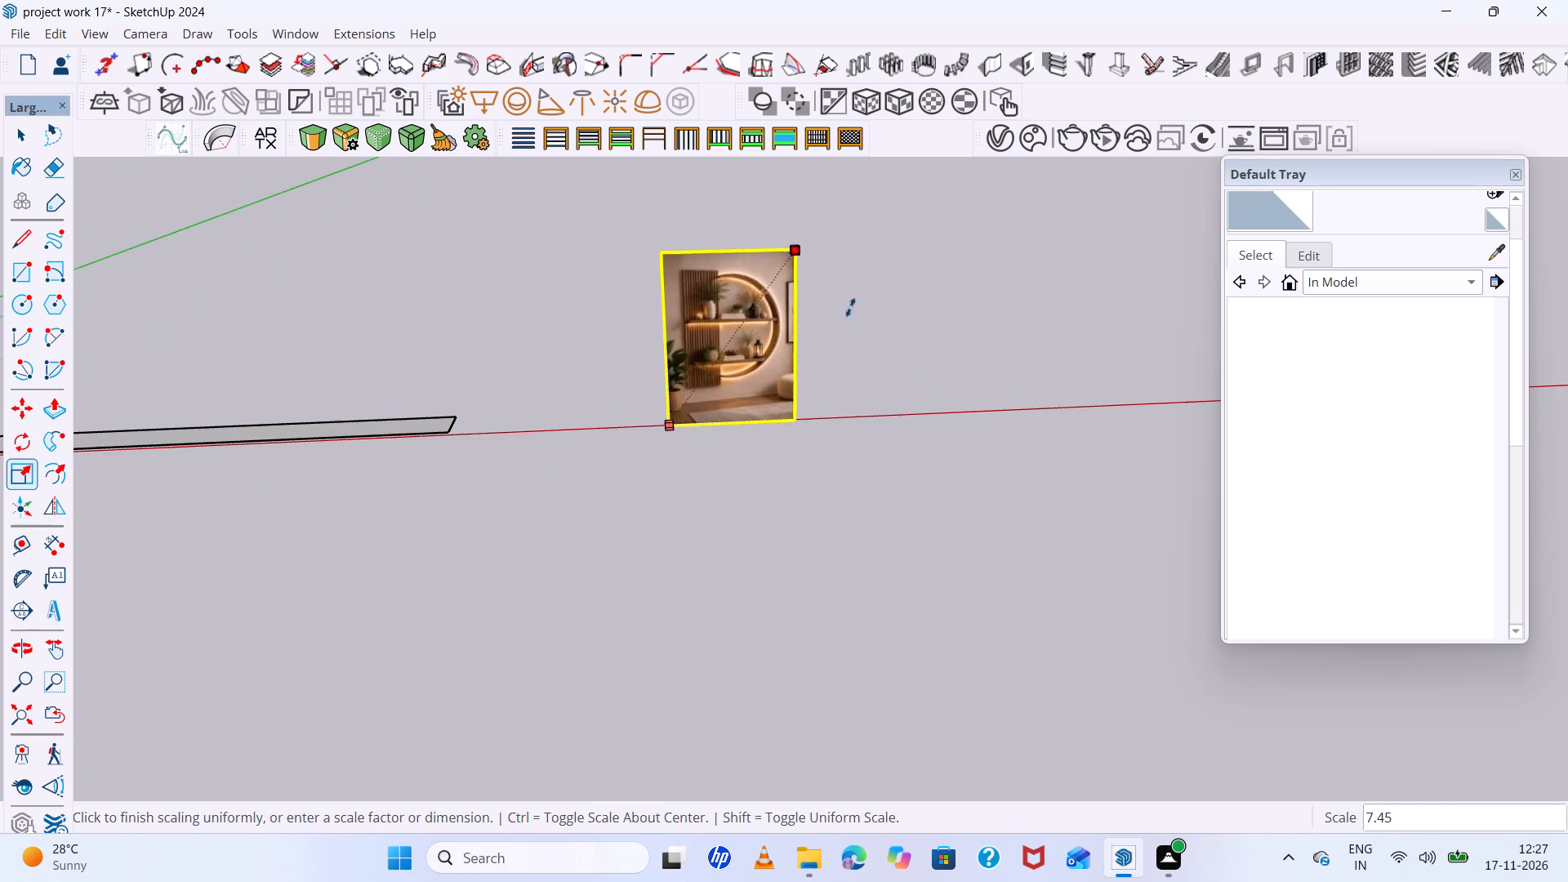
scroll(845, 332, down, 11)
scroll(733, 405, down, 3)
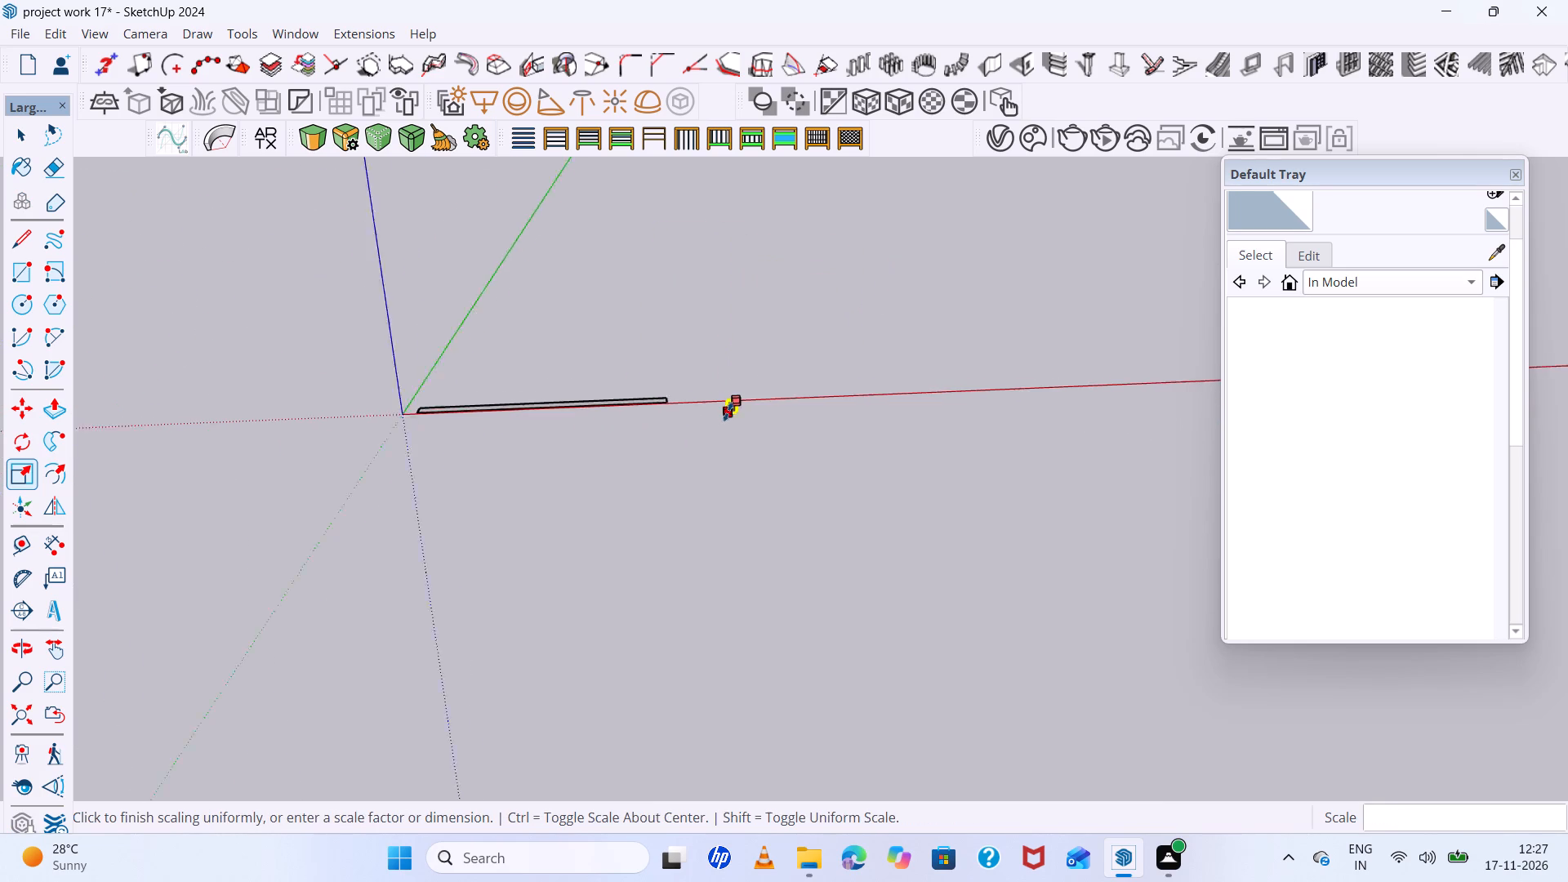
scroll(728, 412, down, 8)
scroll(843, 316, up, 4)
click(880, 289)
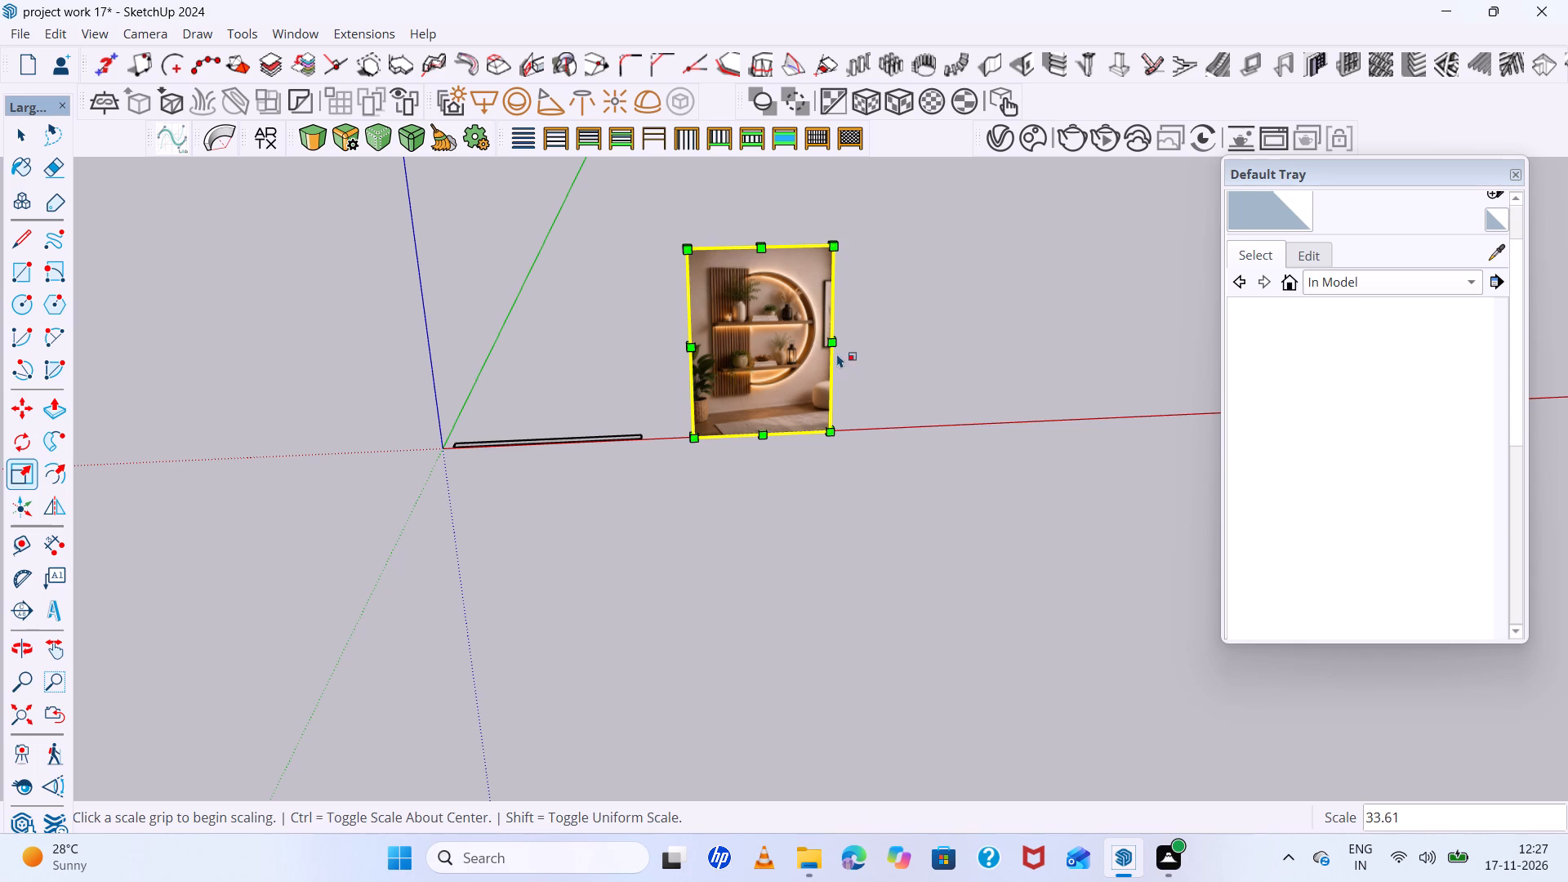
Push/Pull the thin ground rectangle upward 10' to form the wall panel.
scroll(698, 372, down, 4)
scroll(438, 414, up, 7)
middle_drag(670, 477, 688, 595)
scroll(721, 448, up, 6)
key(space)
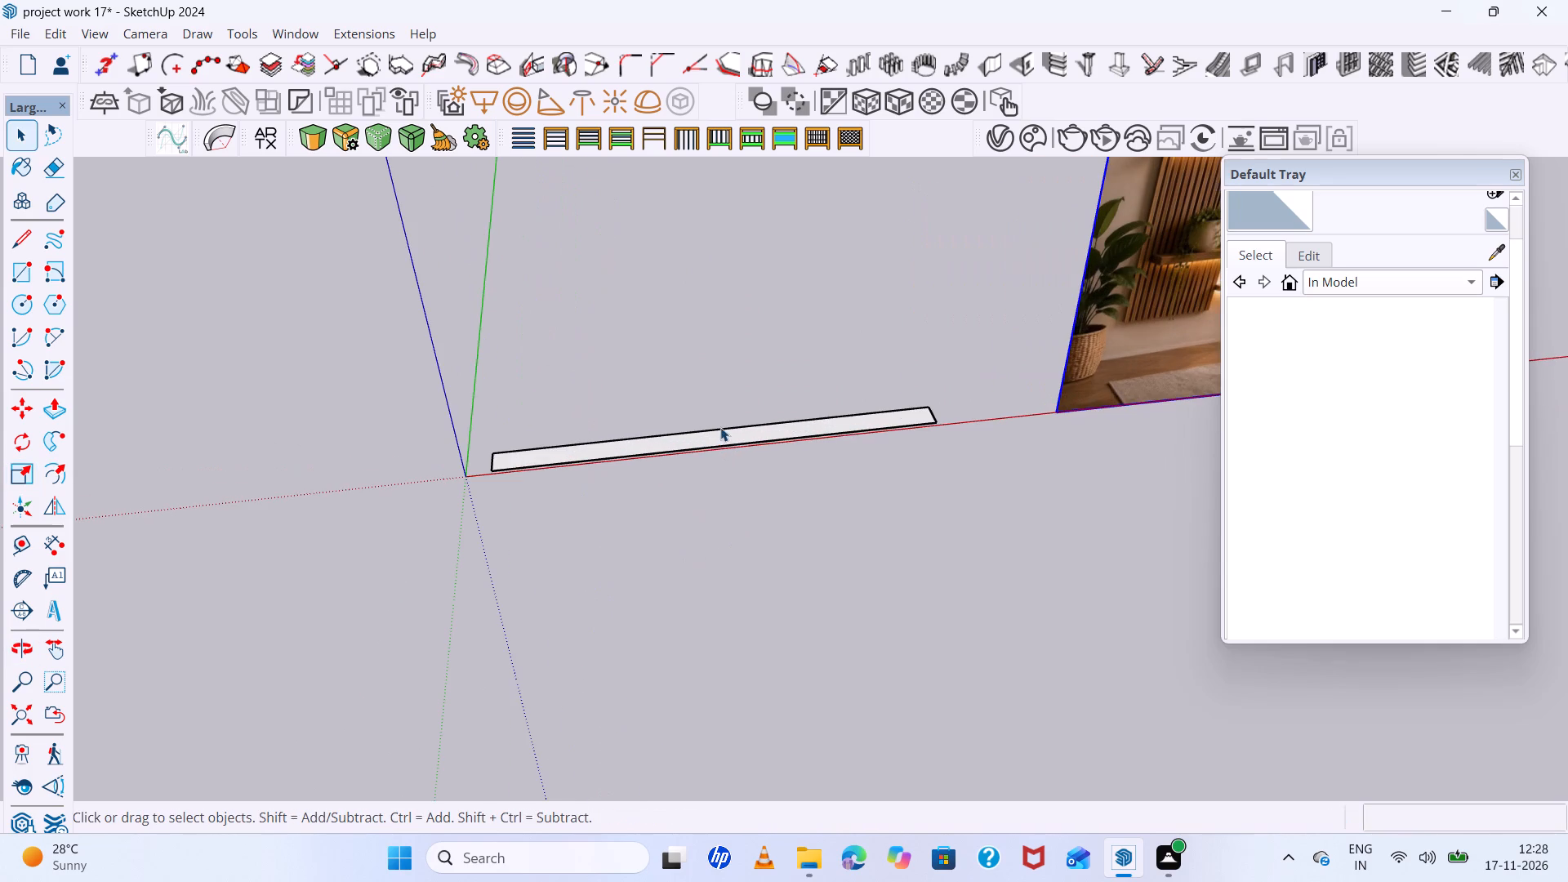
click(720, 435)
key(p)
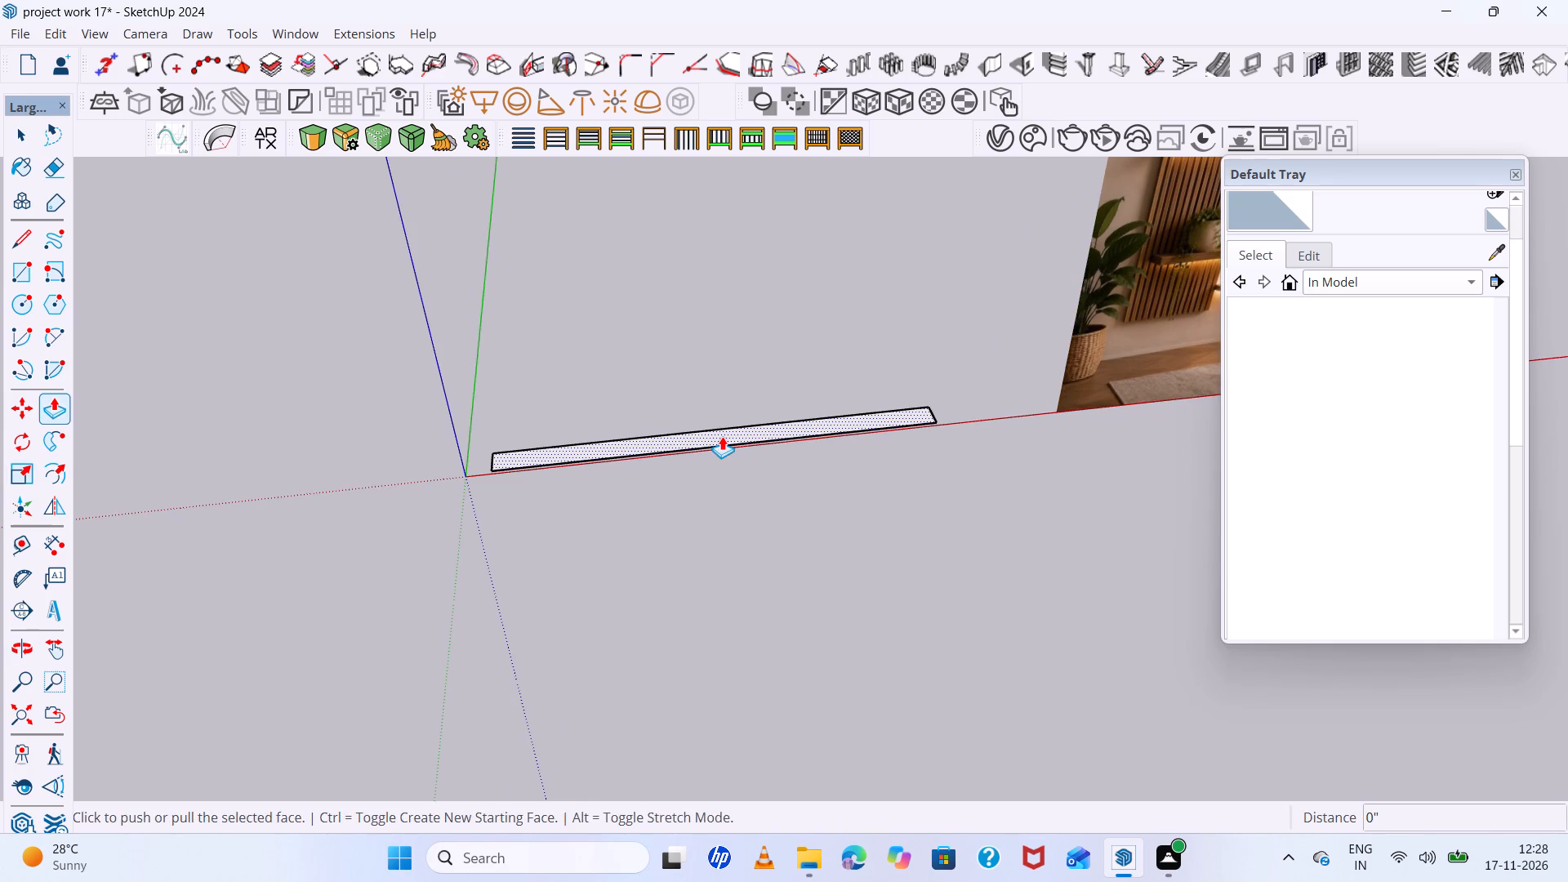
click(722, 436)
text(10')
key(Return)
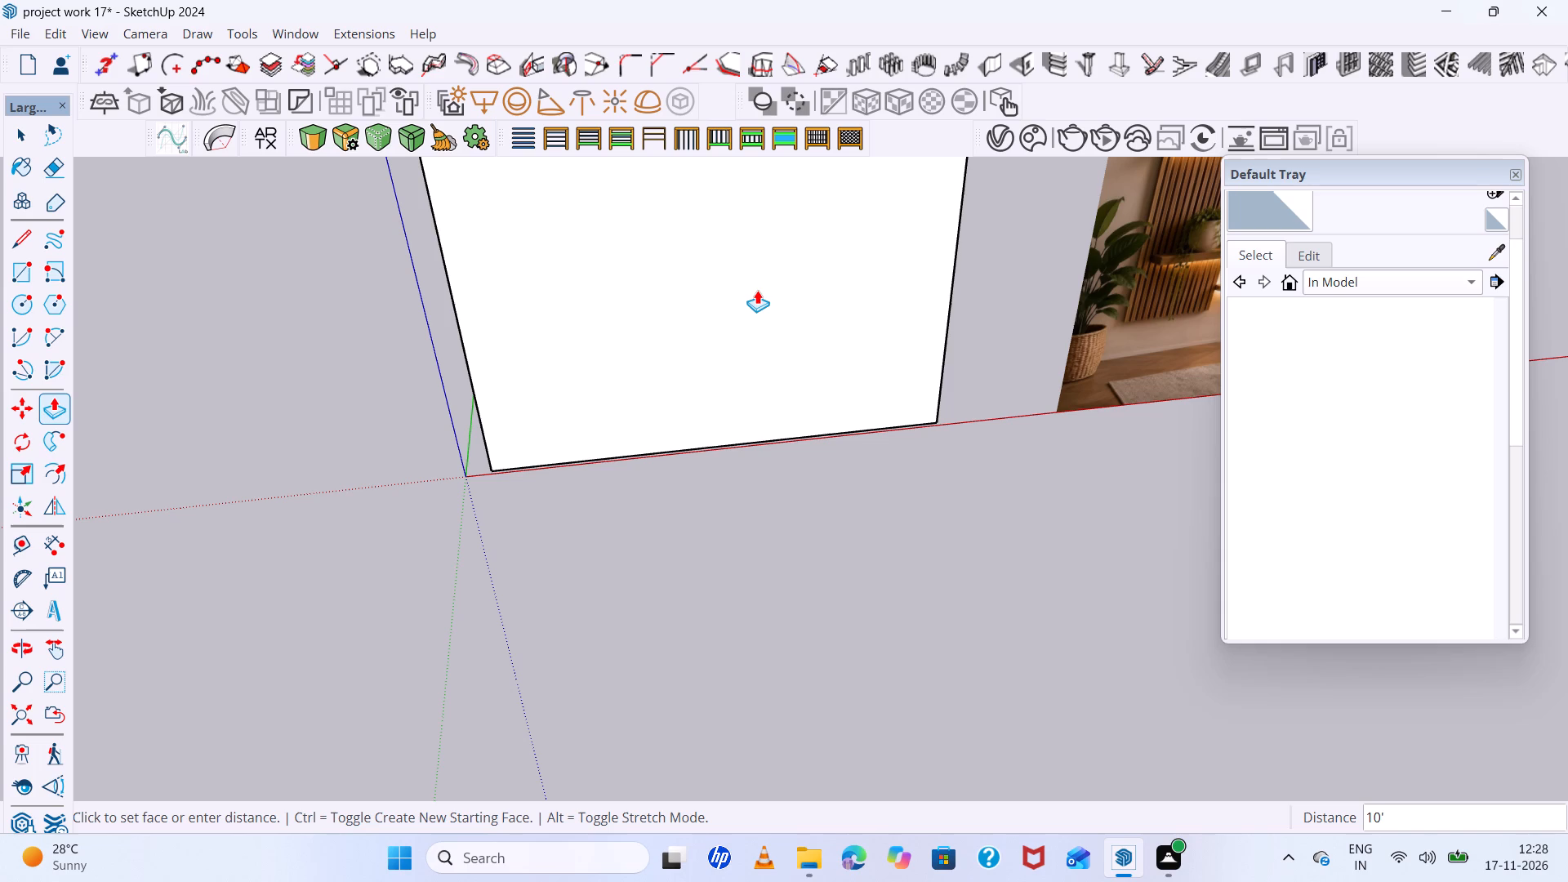
Push the wall panel's top face down by about 4' 1".
scroll(779, 657, down, 16)
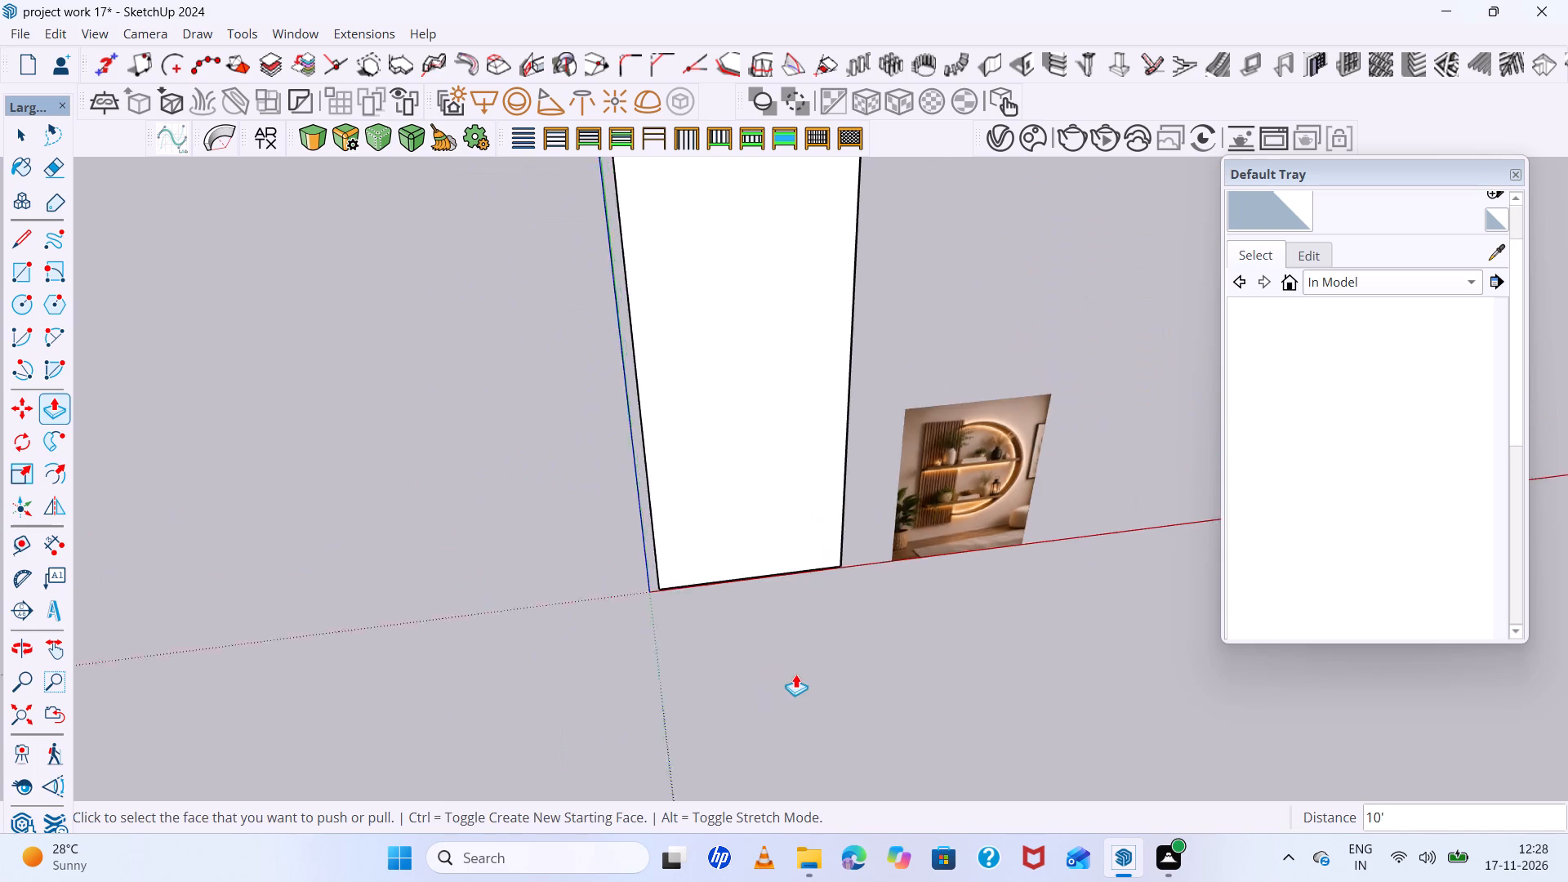
scroll(795, 674, down, 2)
scroll(805, 274, up, 10)
middle_drag(952, 421, 422, 534)
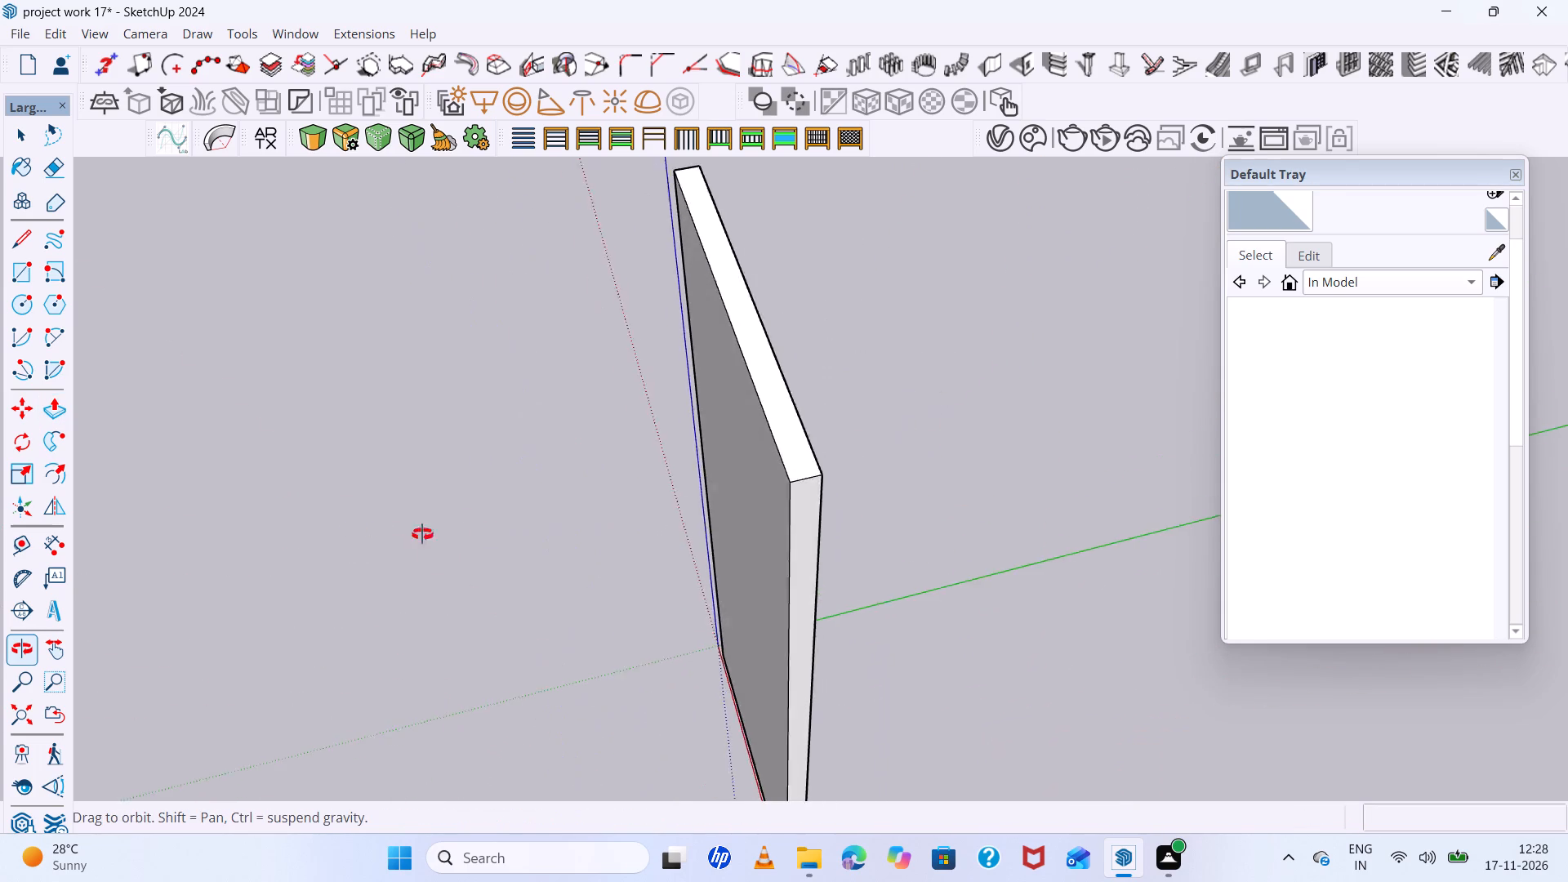
middle_drag(422, 534, 1092, 306)
scroll(587, 437, down, 20)
middle_drag(759, 577, 452, 358)
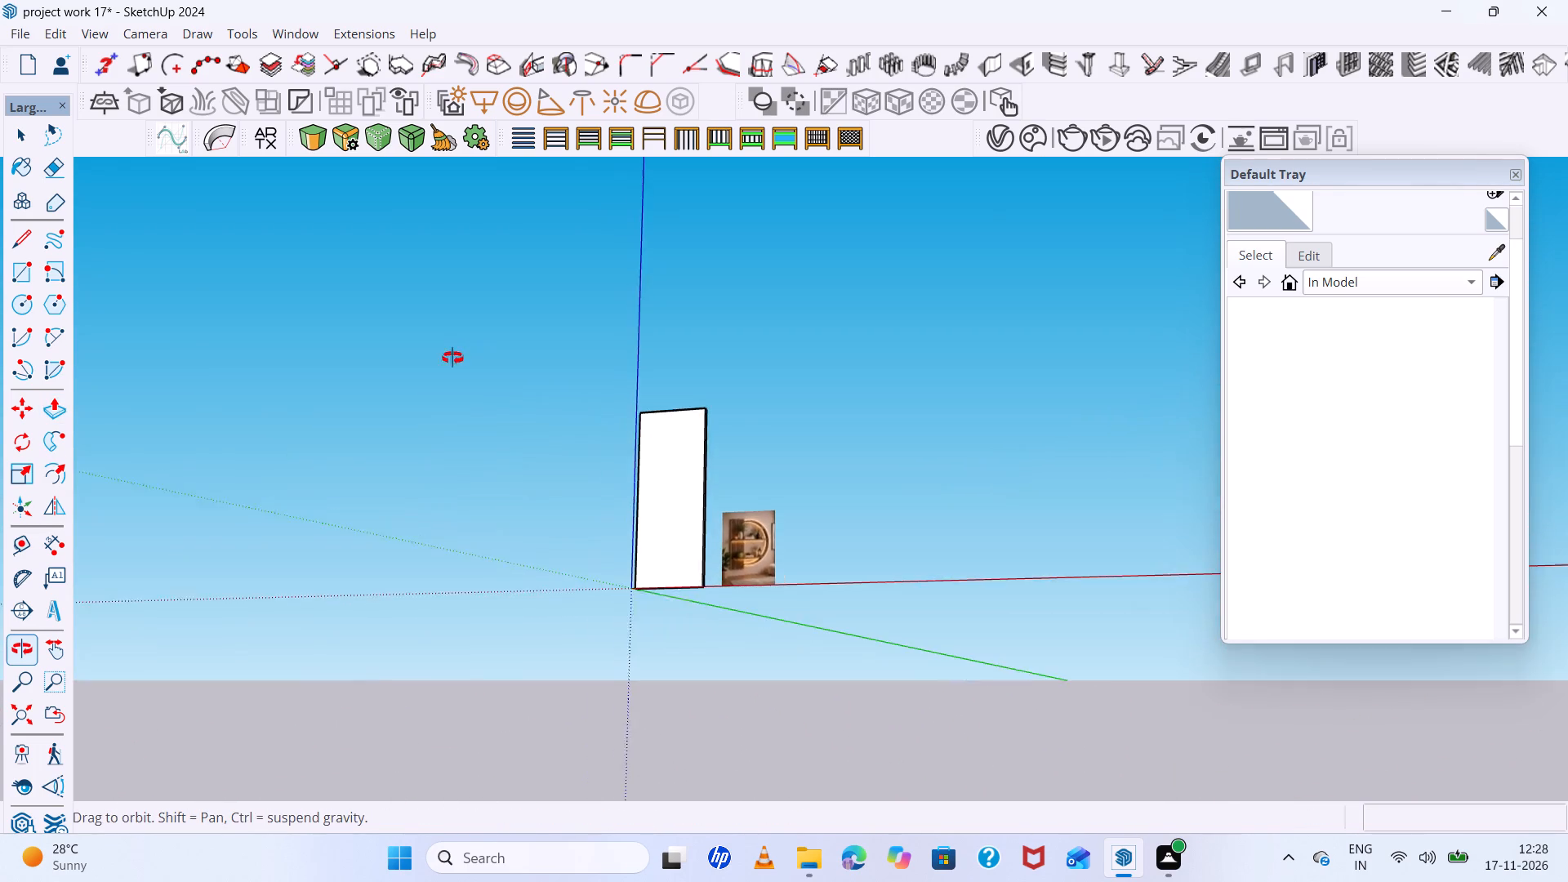
middle_drag(452, 358, 455, 367)
scroll(852, 402, up, 6)
middle_drag(586, 382, 594, 699)
scroll(594, 700, down, 1)
scroll(575, 380, up, 5)
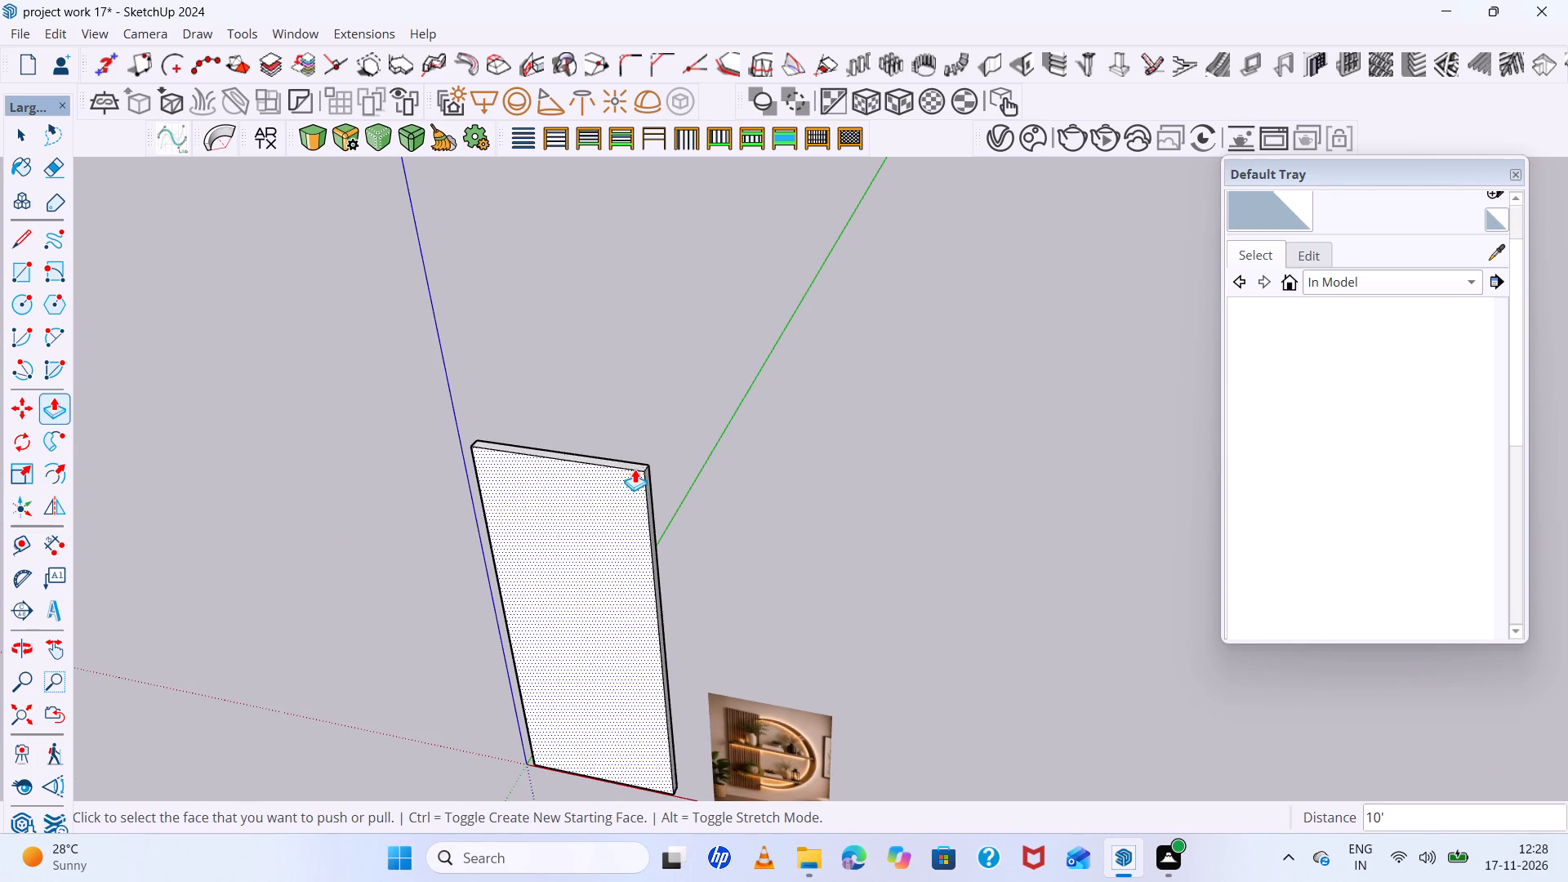
click(635, 468)
click(602, 626)
Push the wall panel's top face down by another 1' 8" or so, closer to the reference image's height.
scroll(626, 698, down, 4)
middle_drag(670, 684, 717, 473)
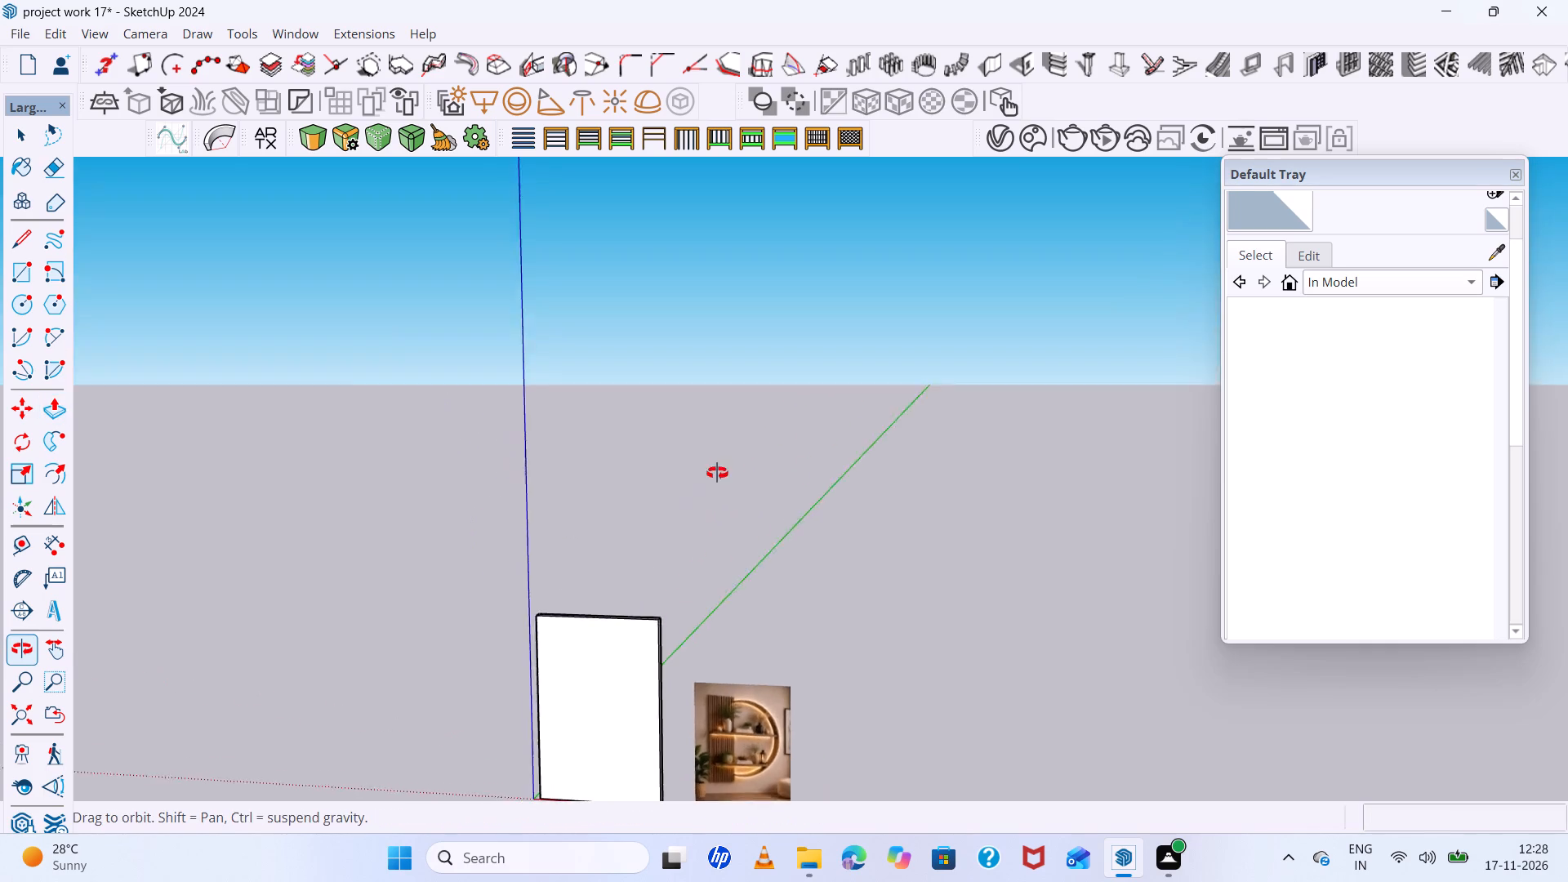
middle_drag(717, 473, 526, 413)
scroll(588, 514, down, 6)
middle_drag(614, 697, 933, 834)
scroll(585, 629, up, 10)
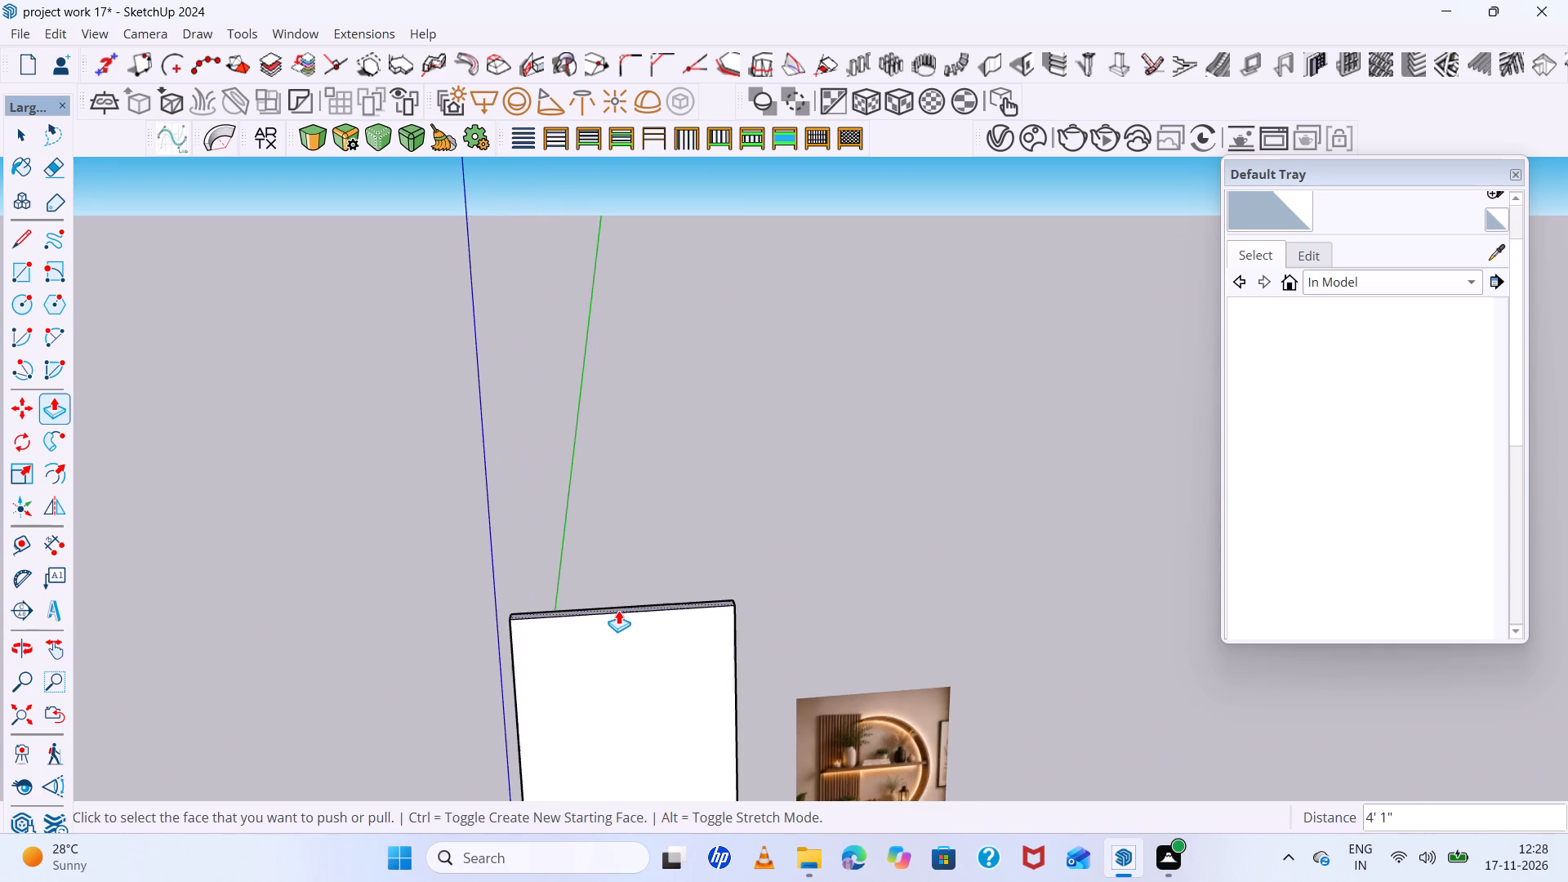
click(618, 610)
click(619, 698)
Push the wall panel's side face nearest the reference image inward to make the panel narrower.
scroll(602, 613, down, 13)
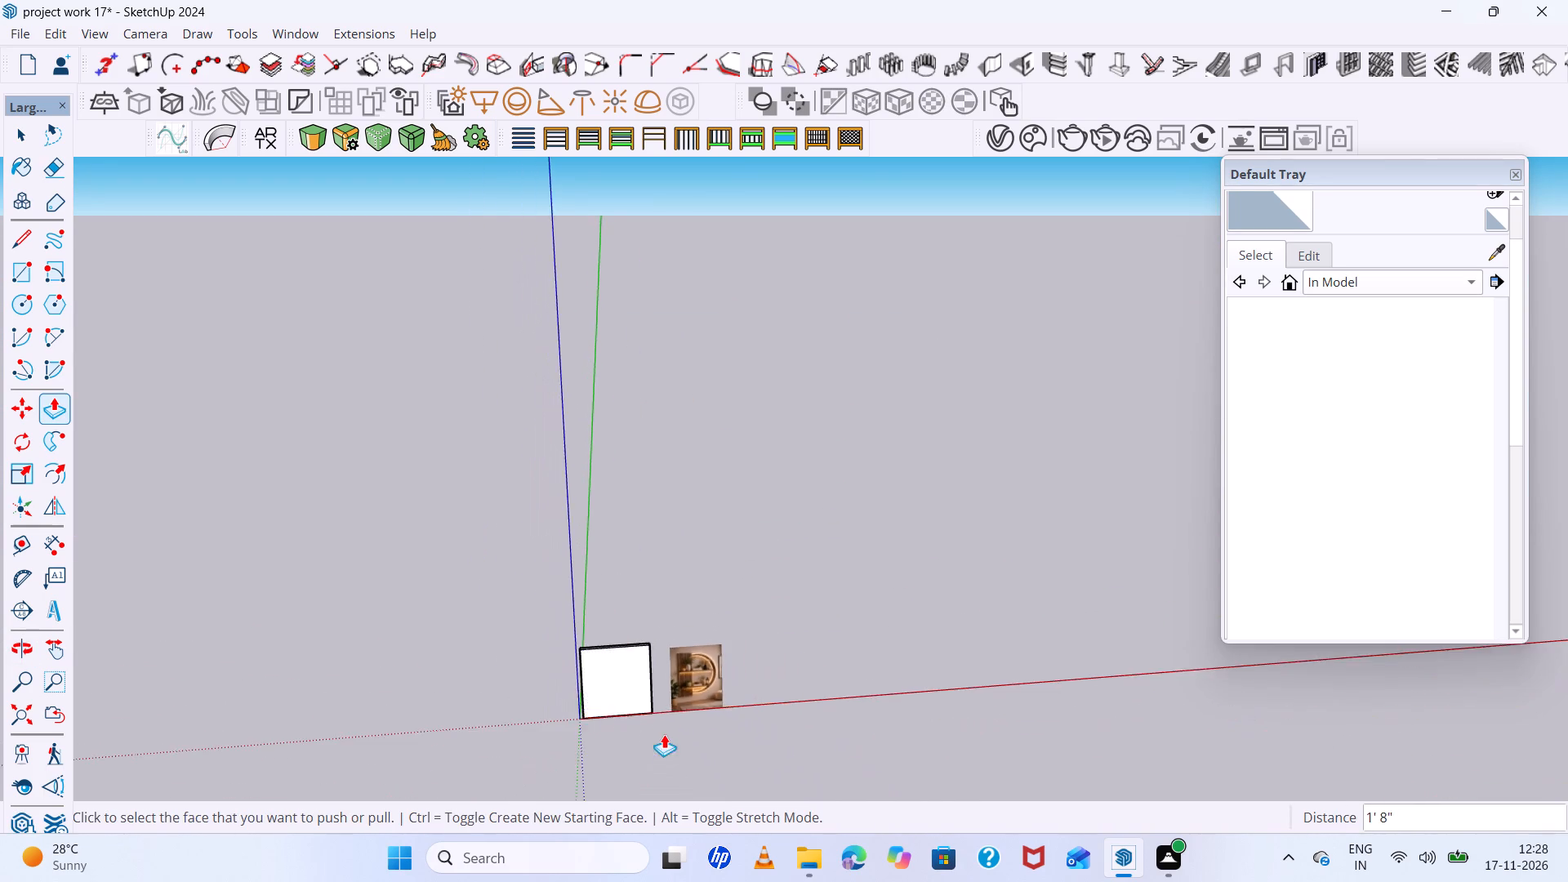
middle_drag(664, 733, 559, 680)
scroll(608, 654, up, 12)
middle_drag(670, 680, 537, 679)
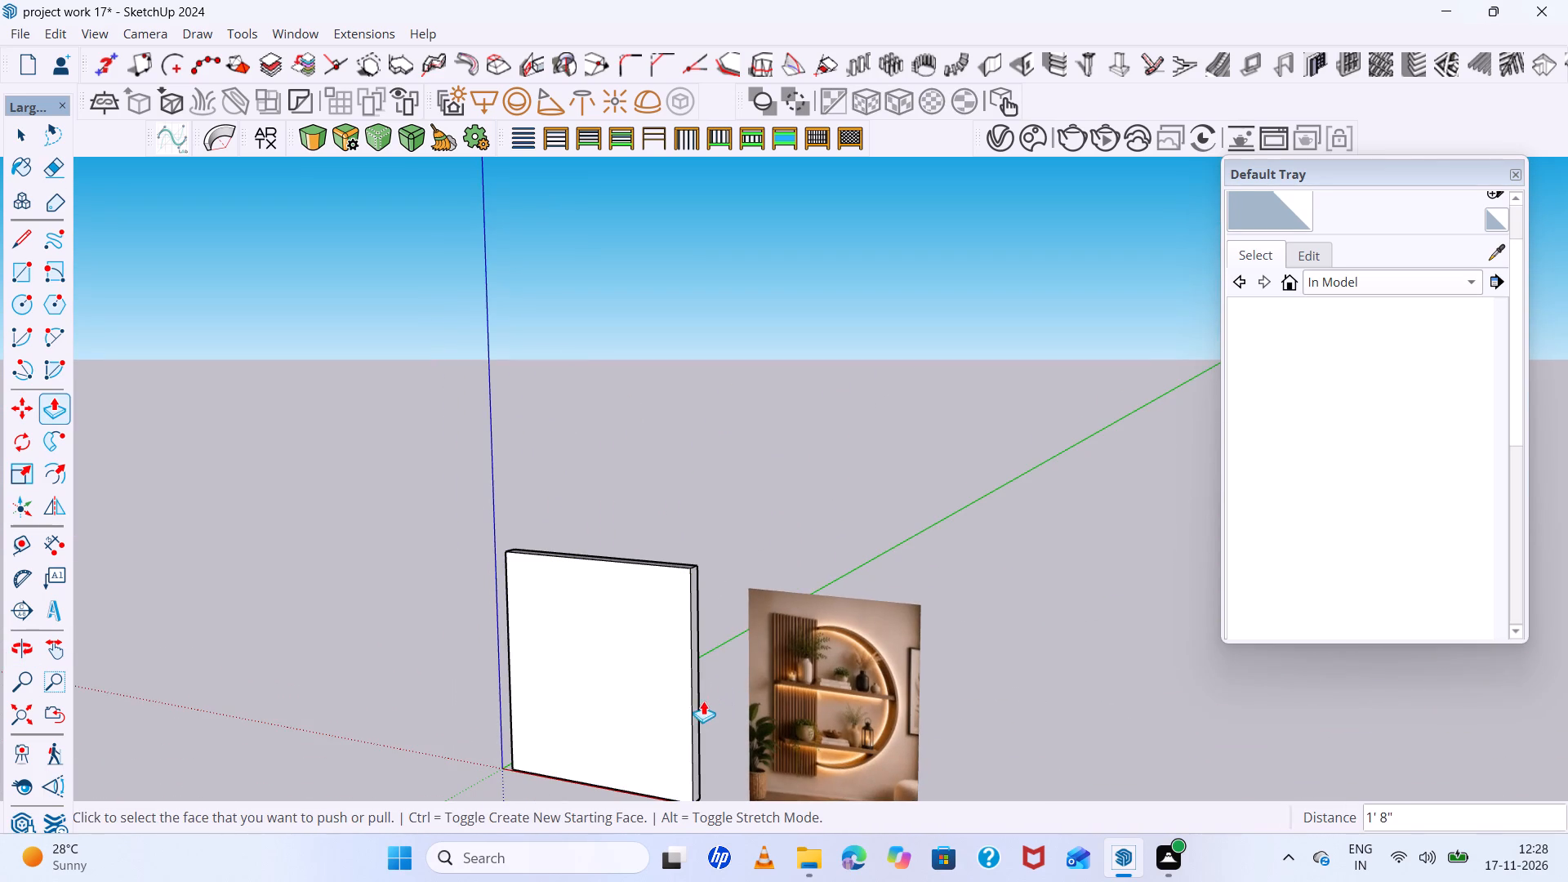
click(695, 710)
click(655, 706)
Compare the wall panel's proportions with the reference image from the front.
scroll(649, 704, down, 5)
middle_drag(669, 746, 816, 740)
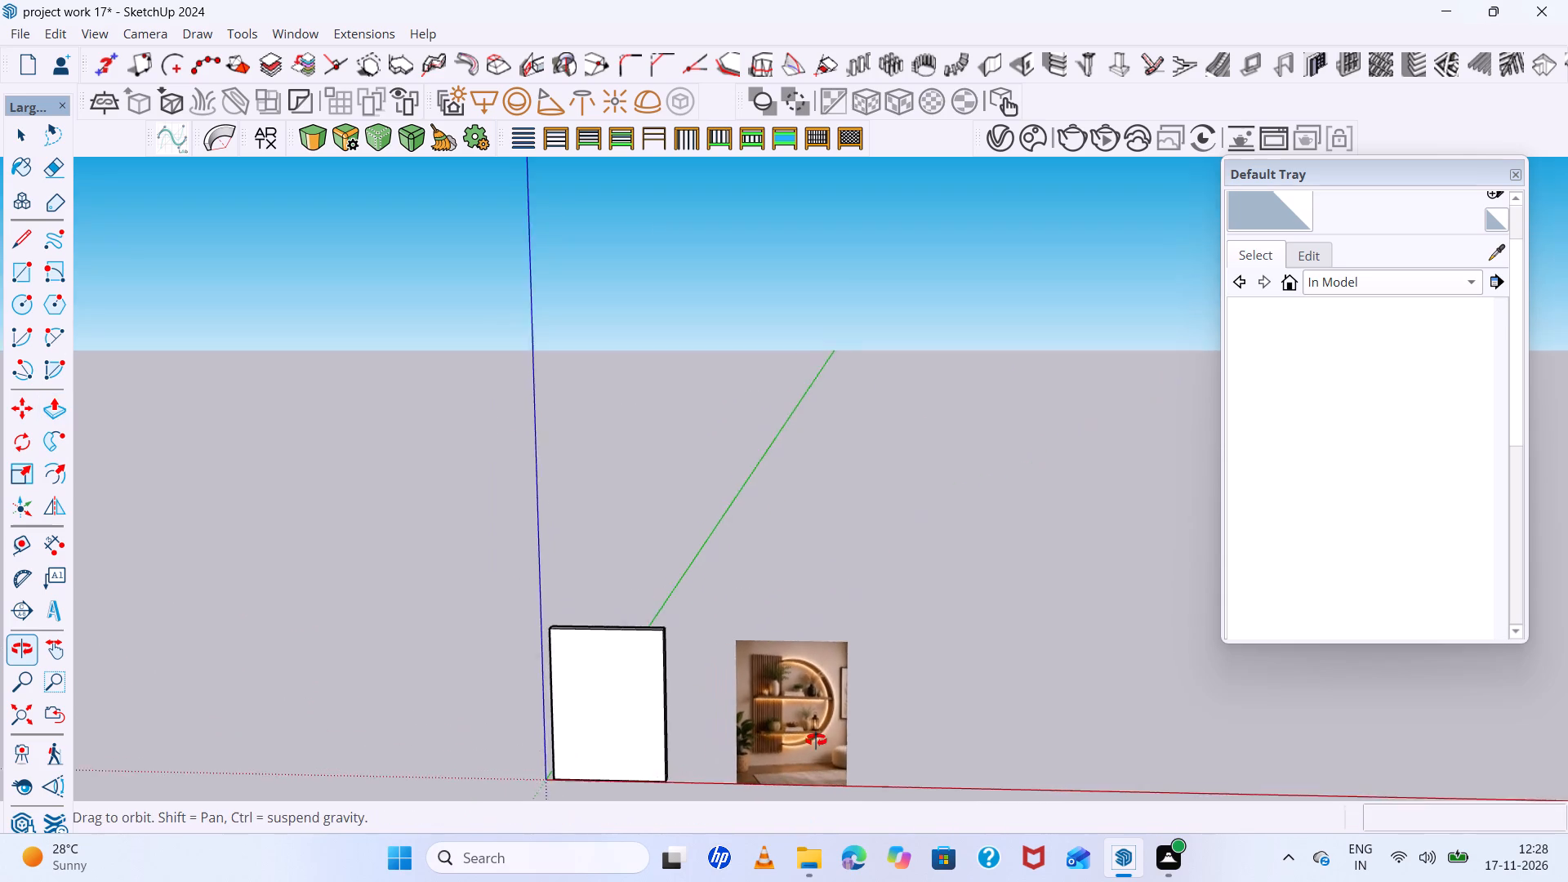
middle_drag(816, 740, 818, 710)
scroll(617, 647, up, 6)
middle_drag(597, 647, 645, 575)
key(space)
scroll(572, 572, down, 7)
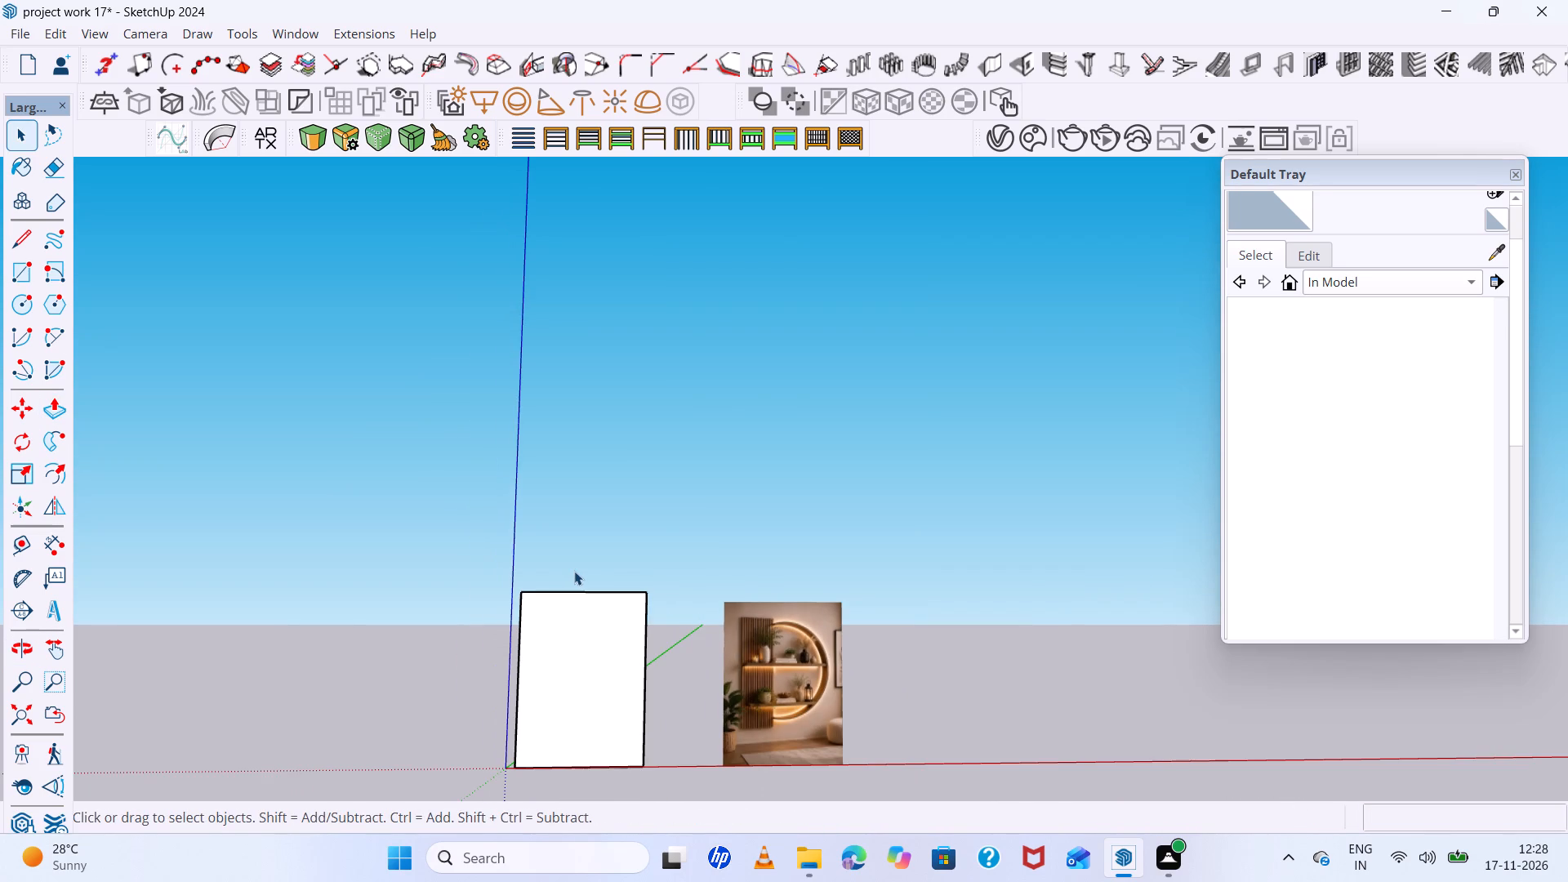
scroll(609, 564, down, 1)
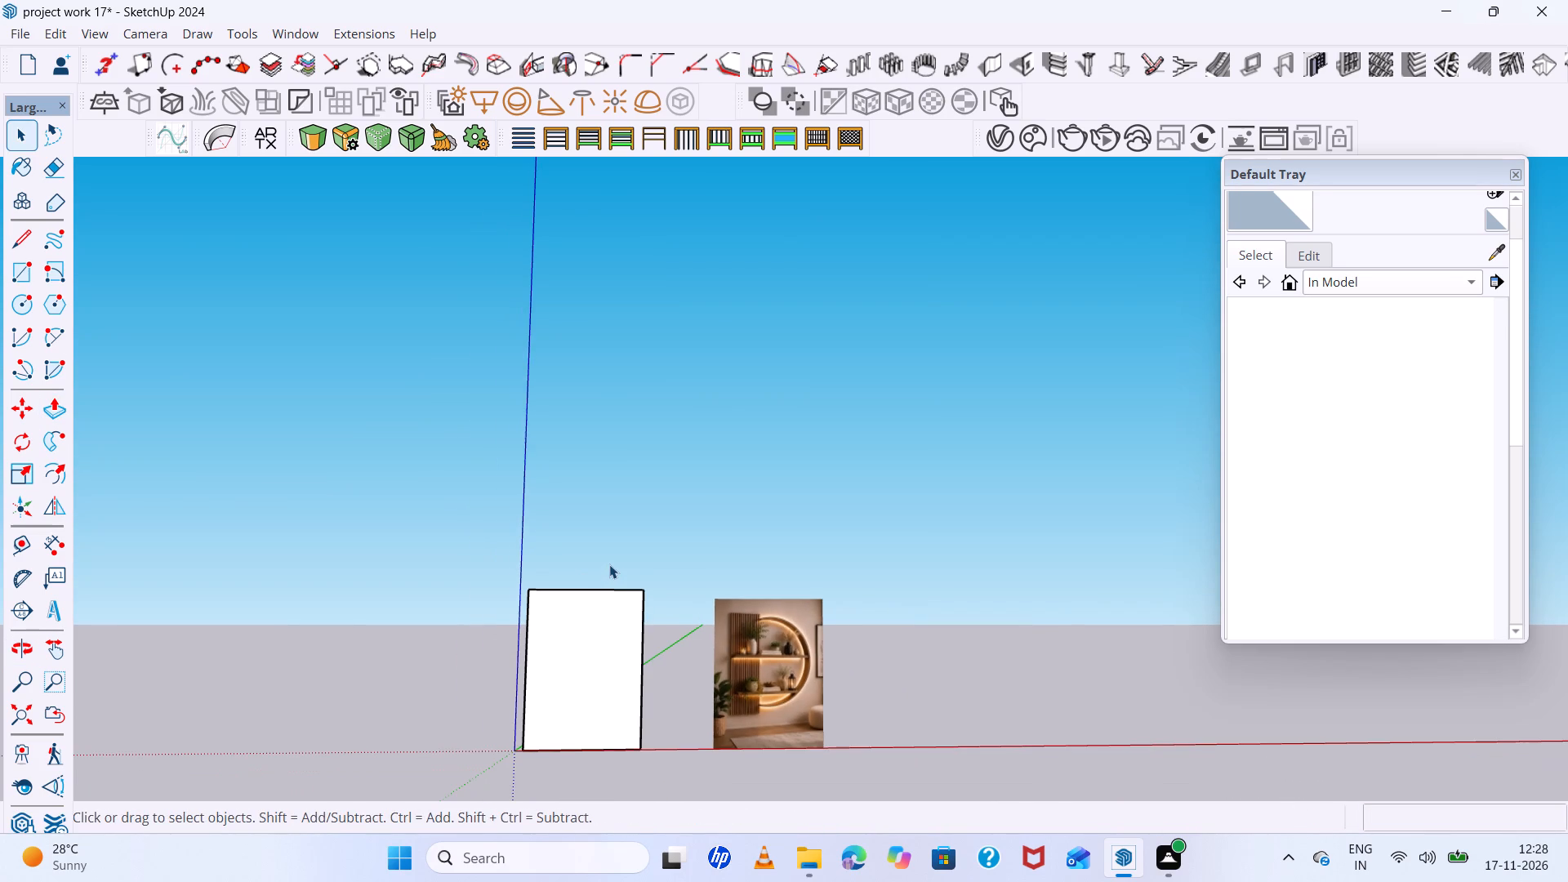
scroll(556, 626, up, 5)
scroll(549, 605, down, 4)
middle_drag(549, 605, 554, 657)
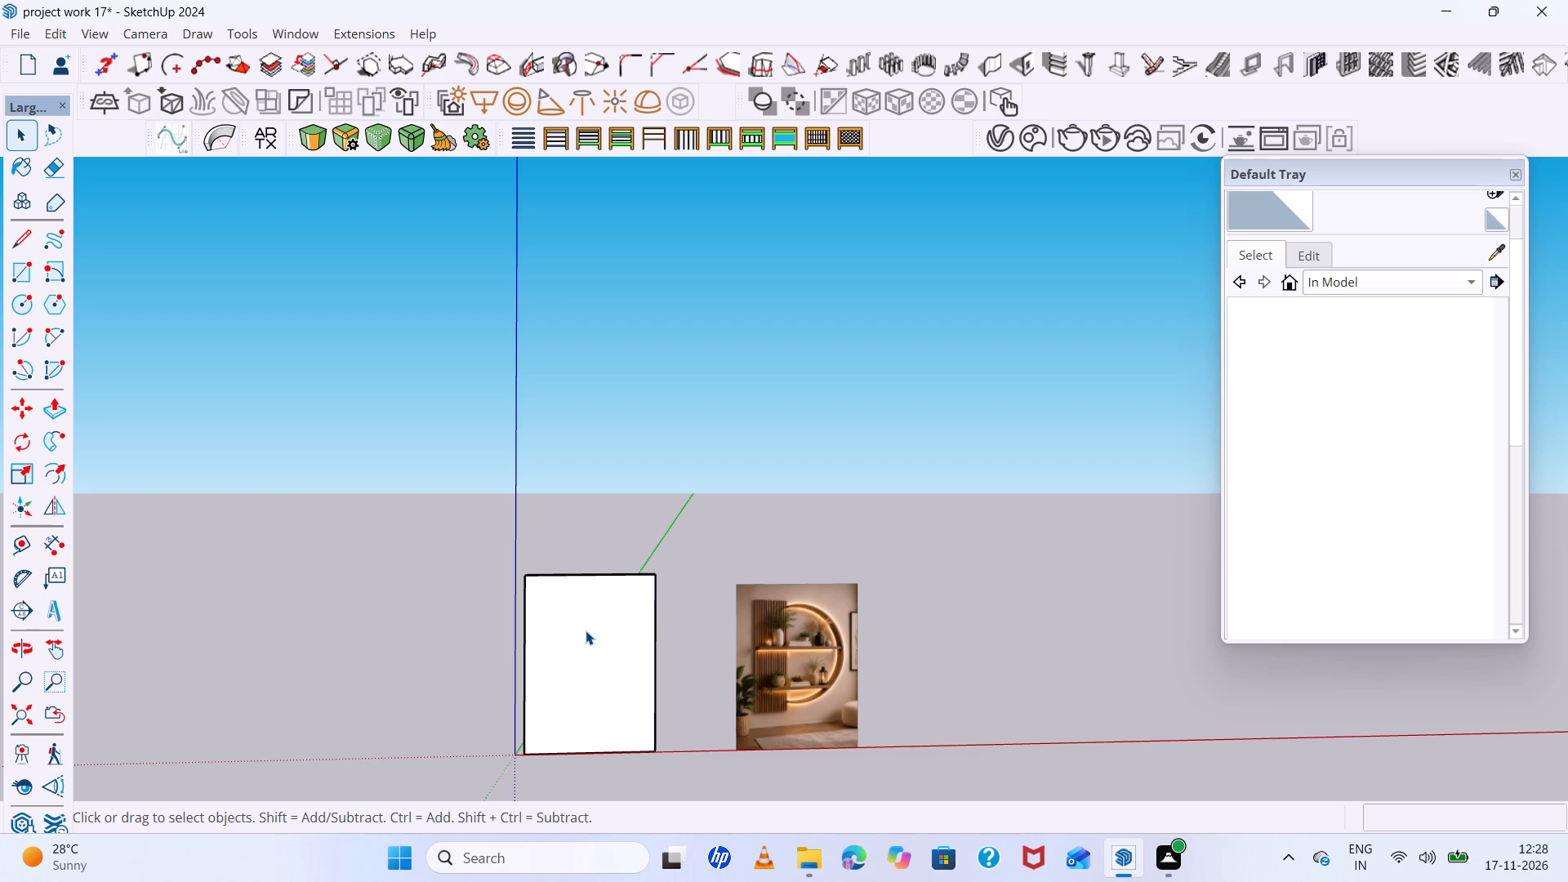
Draw a vertical rectangle about 1' by 3' 2" on the wall panel's front face, matching the slatted section of the reference image.
scroll(586, 630, up, 2)
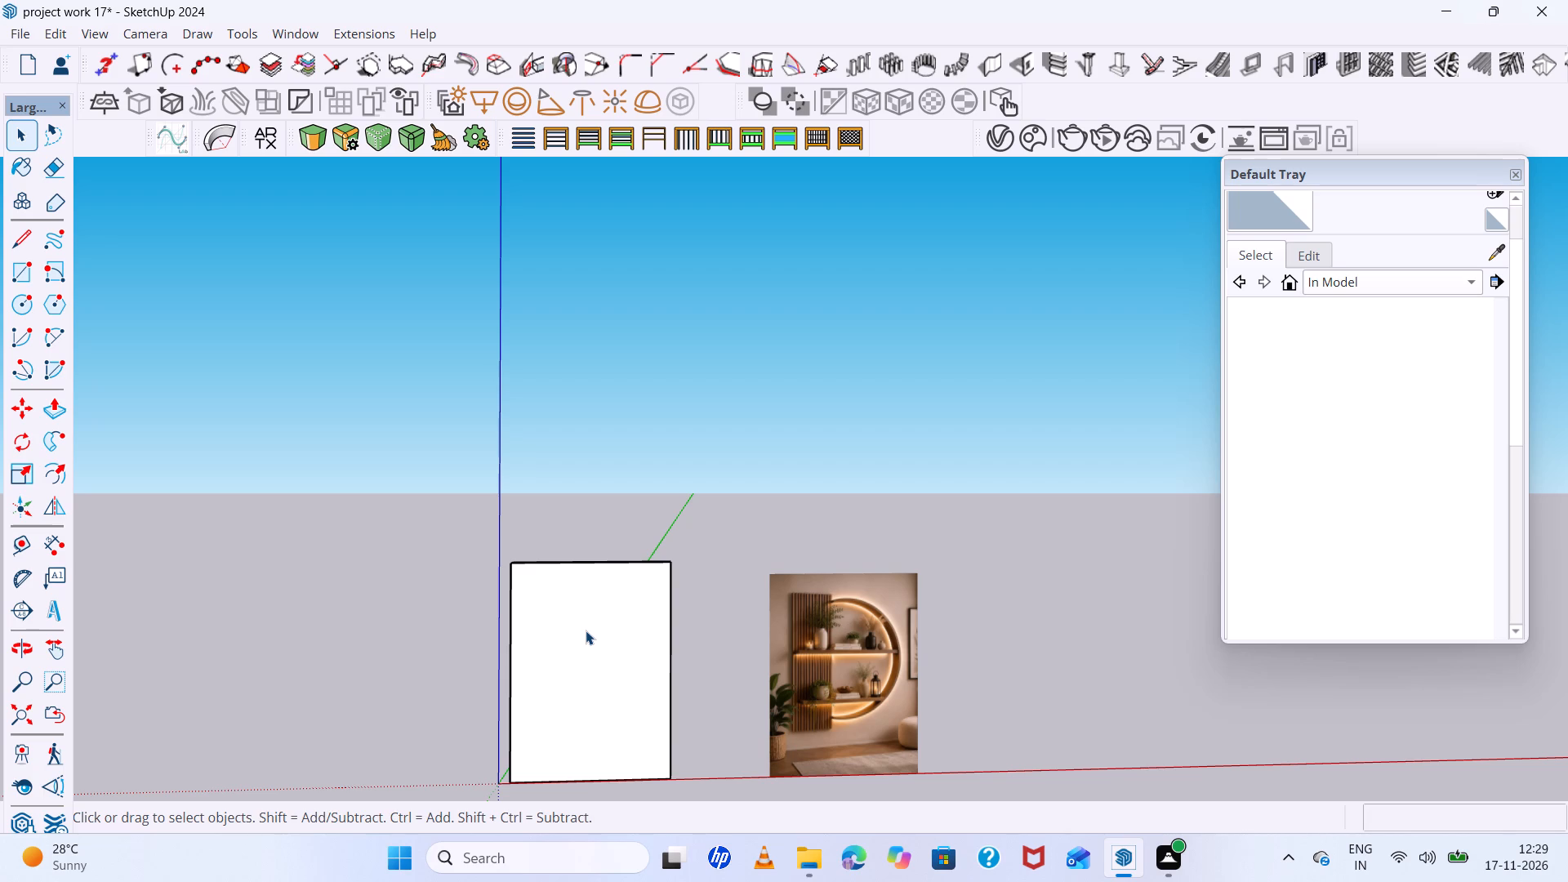
scroll(626, 657, down, 1)
scroll(626, 657, up, 3)
scroll(626, 657, down, 1)
middle_drag(626, 658, 626, 672)
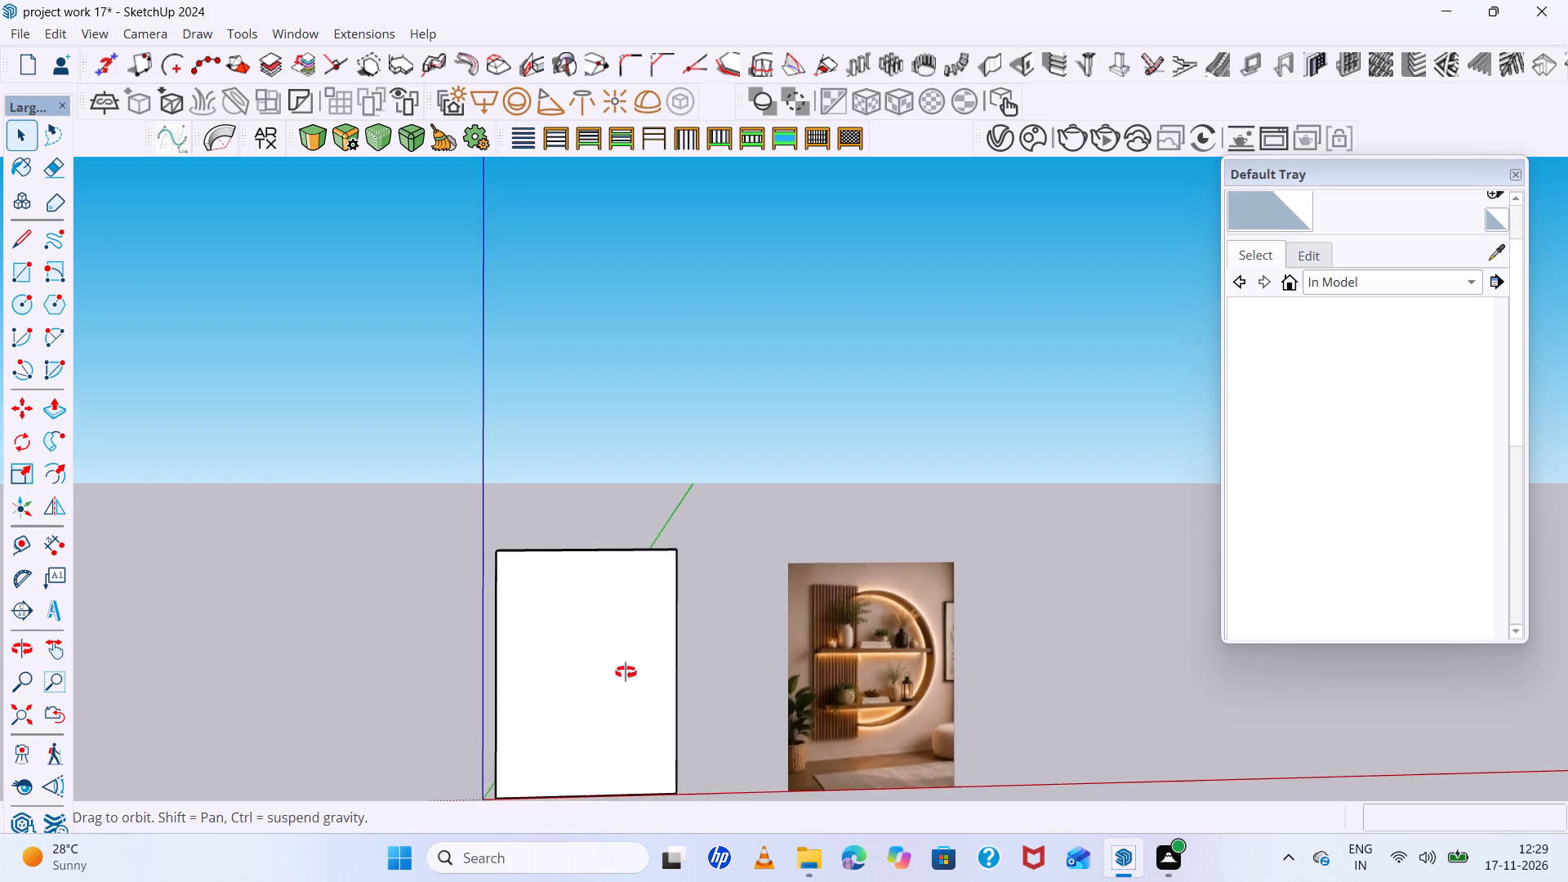
middle_drag(626, 672, 599, 800)
scroll(588, 642, up, 6)
middle_drag(587, 640, 590, 630)
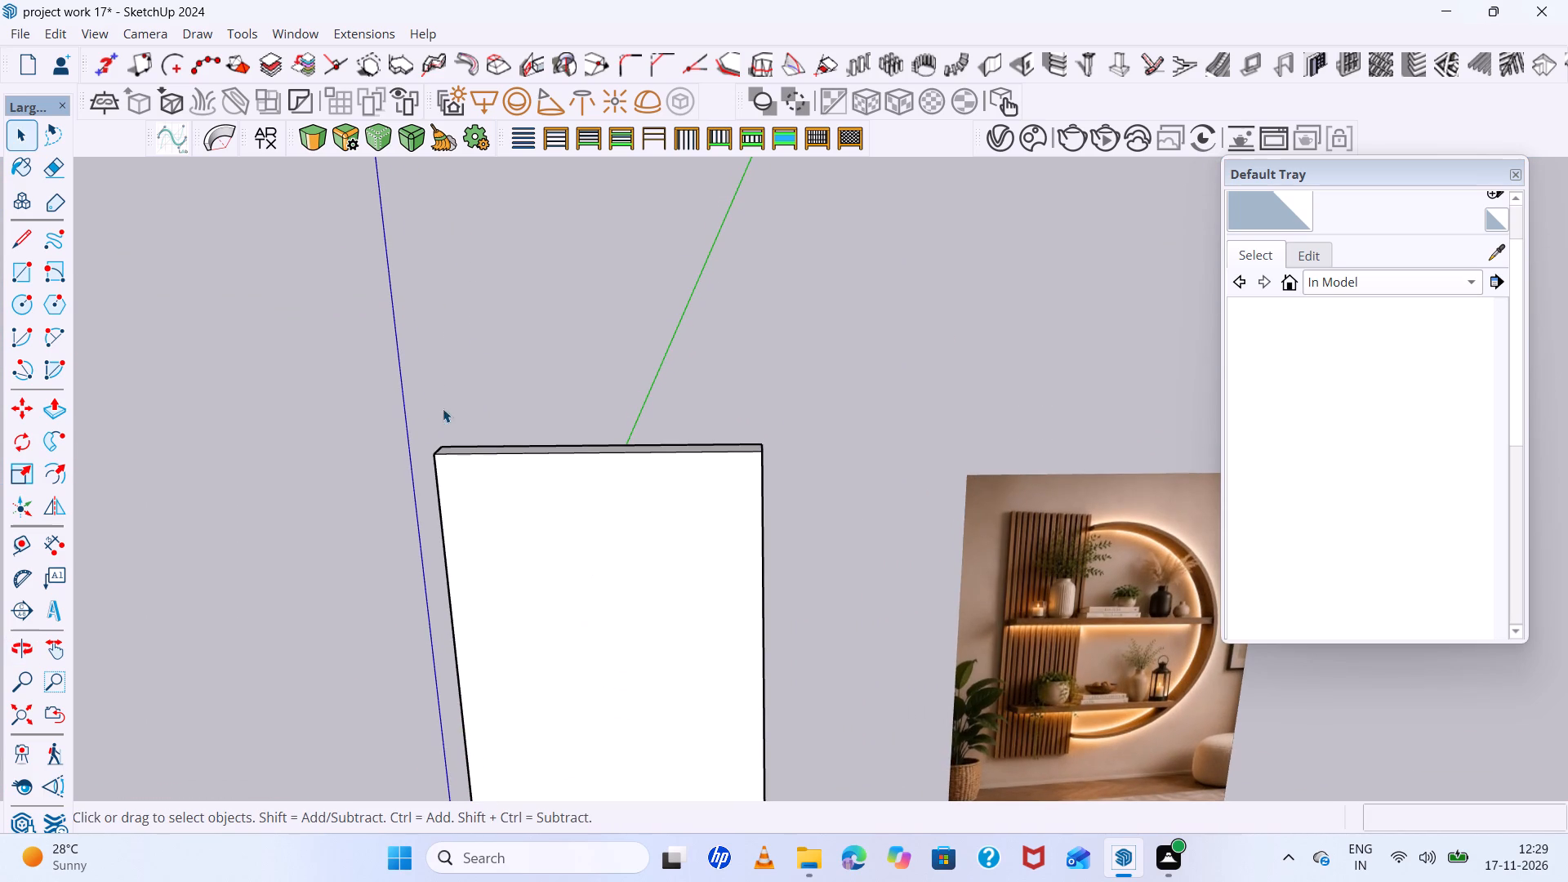
scroll(435, 467, down, 5)
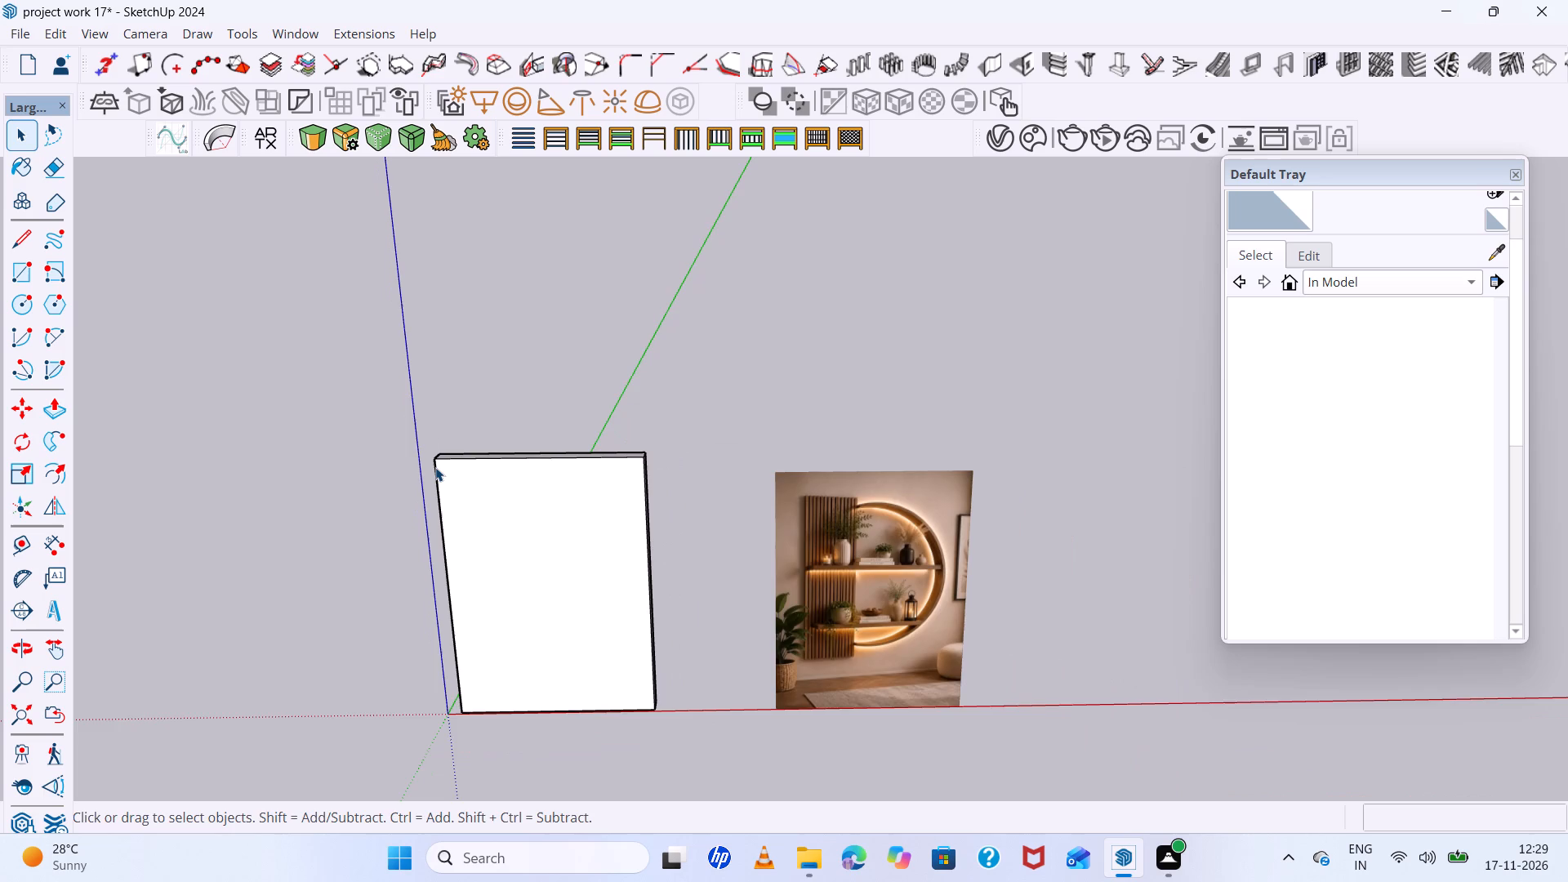
scroll(436, 469, down, 5)
middle_drag(448, 539, 462, 510)
scroll(470, 501, up, 6)
middle_drag(587, 626, 595, 590)
key(r)
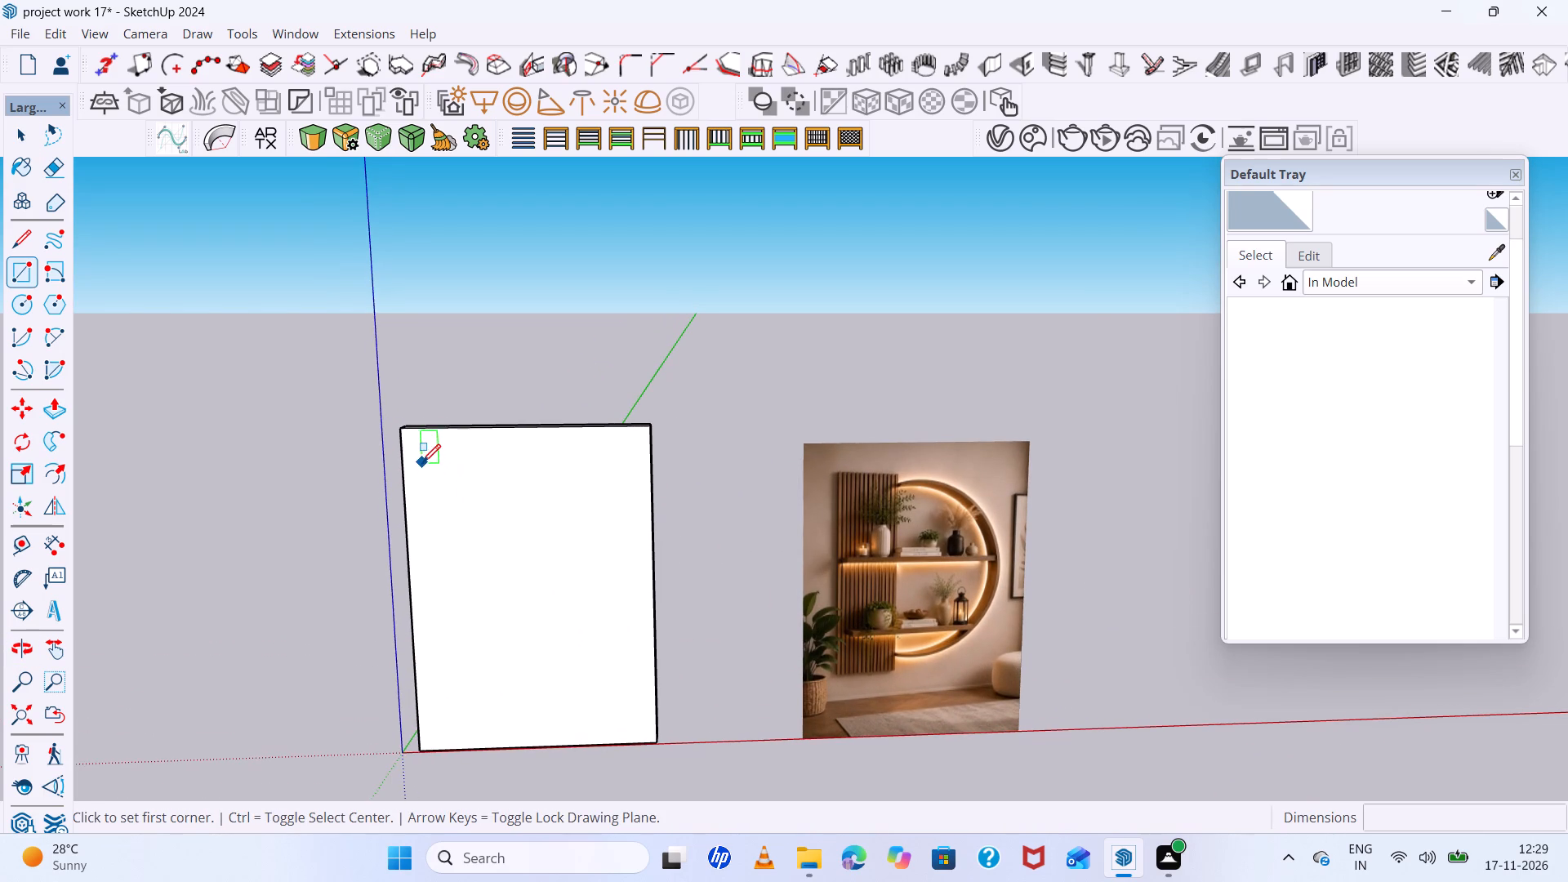
scroll(422, 462, up, 1)
click(422, 462)
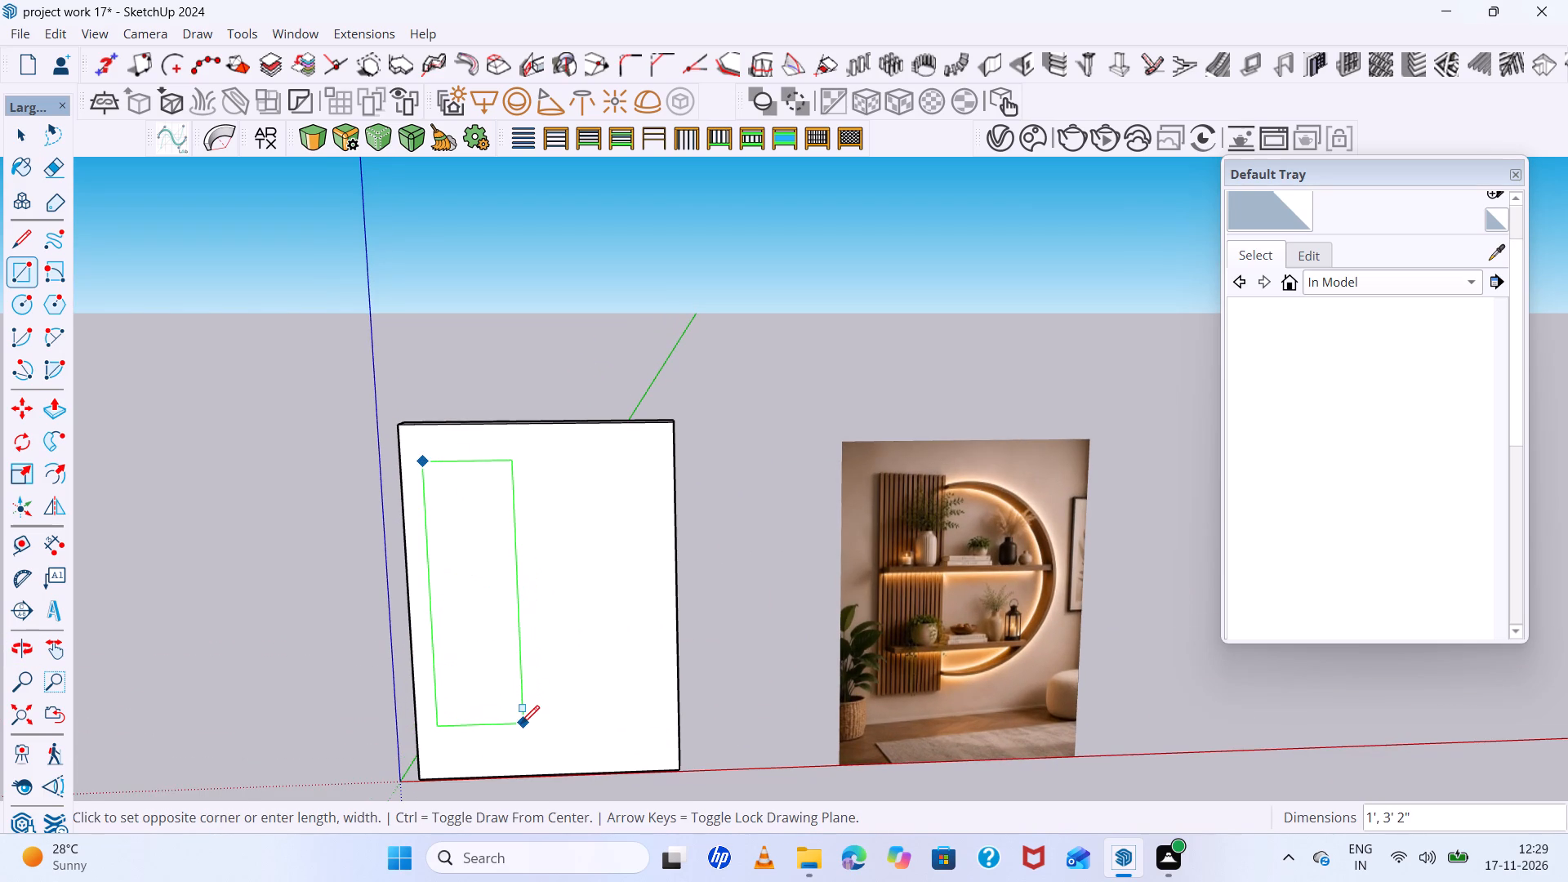
click(521, 724)
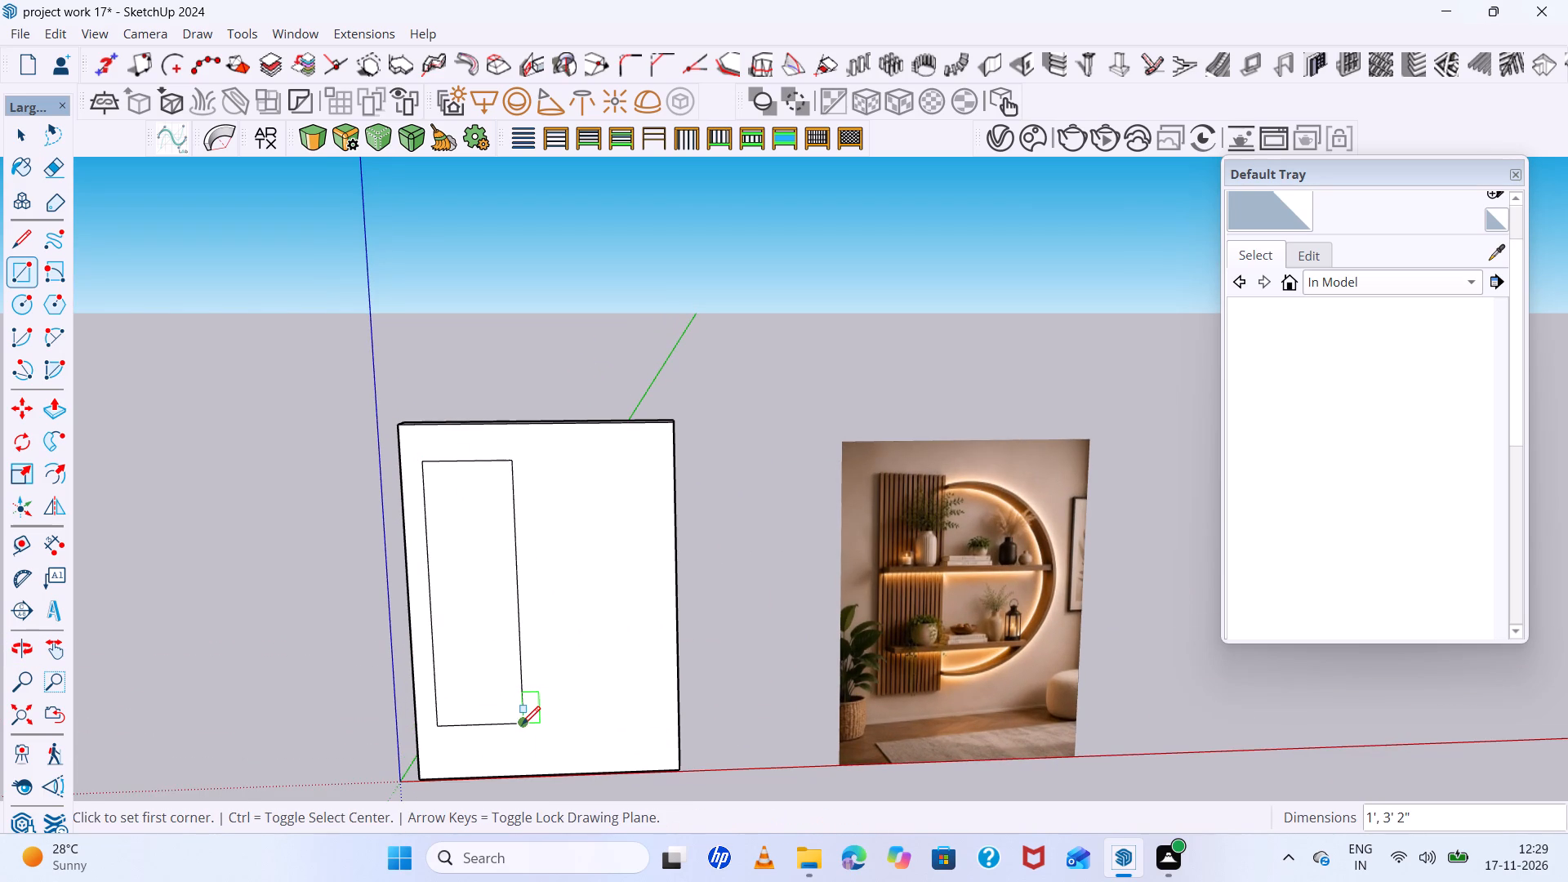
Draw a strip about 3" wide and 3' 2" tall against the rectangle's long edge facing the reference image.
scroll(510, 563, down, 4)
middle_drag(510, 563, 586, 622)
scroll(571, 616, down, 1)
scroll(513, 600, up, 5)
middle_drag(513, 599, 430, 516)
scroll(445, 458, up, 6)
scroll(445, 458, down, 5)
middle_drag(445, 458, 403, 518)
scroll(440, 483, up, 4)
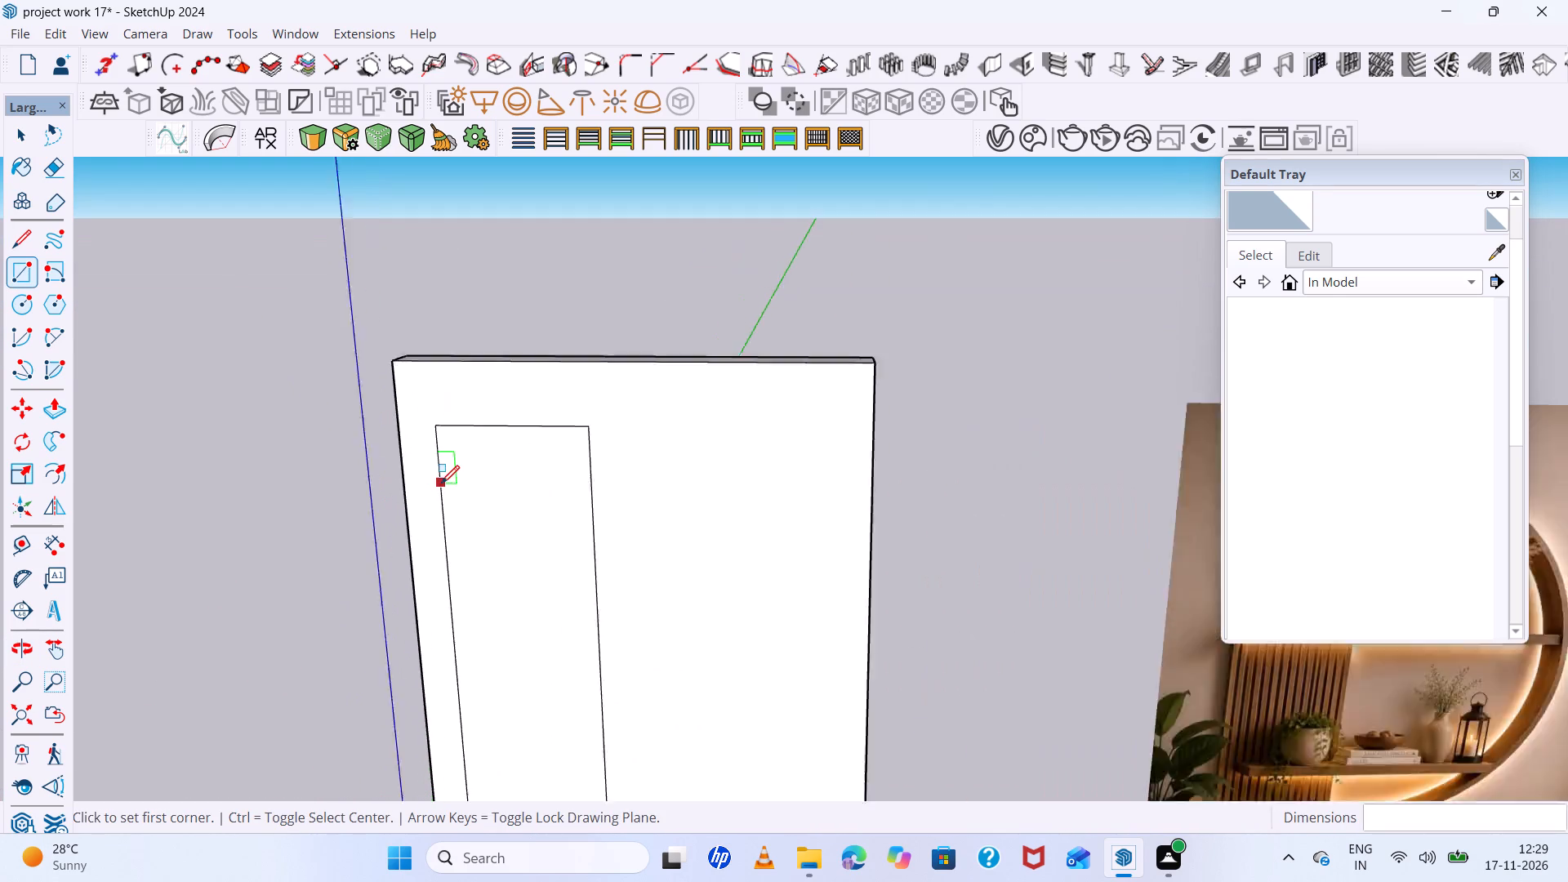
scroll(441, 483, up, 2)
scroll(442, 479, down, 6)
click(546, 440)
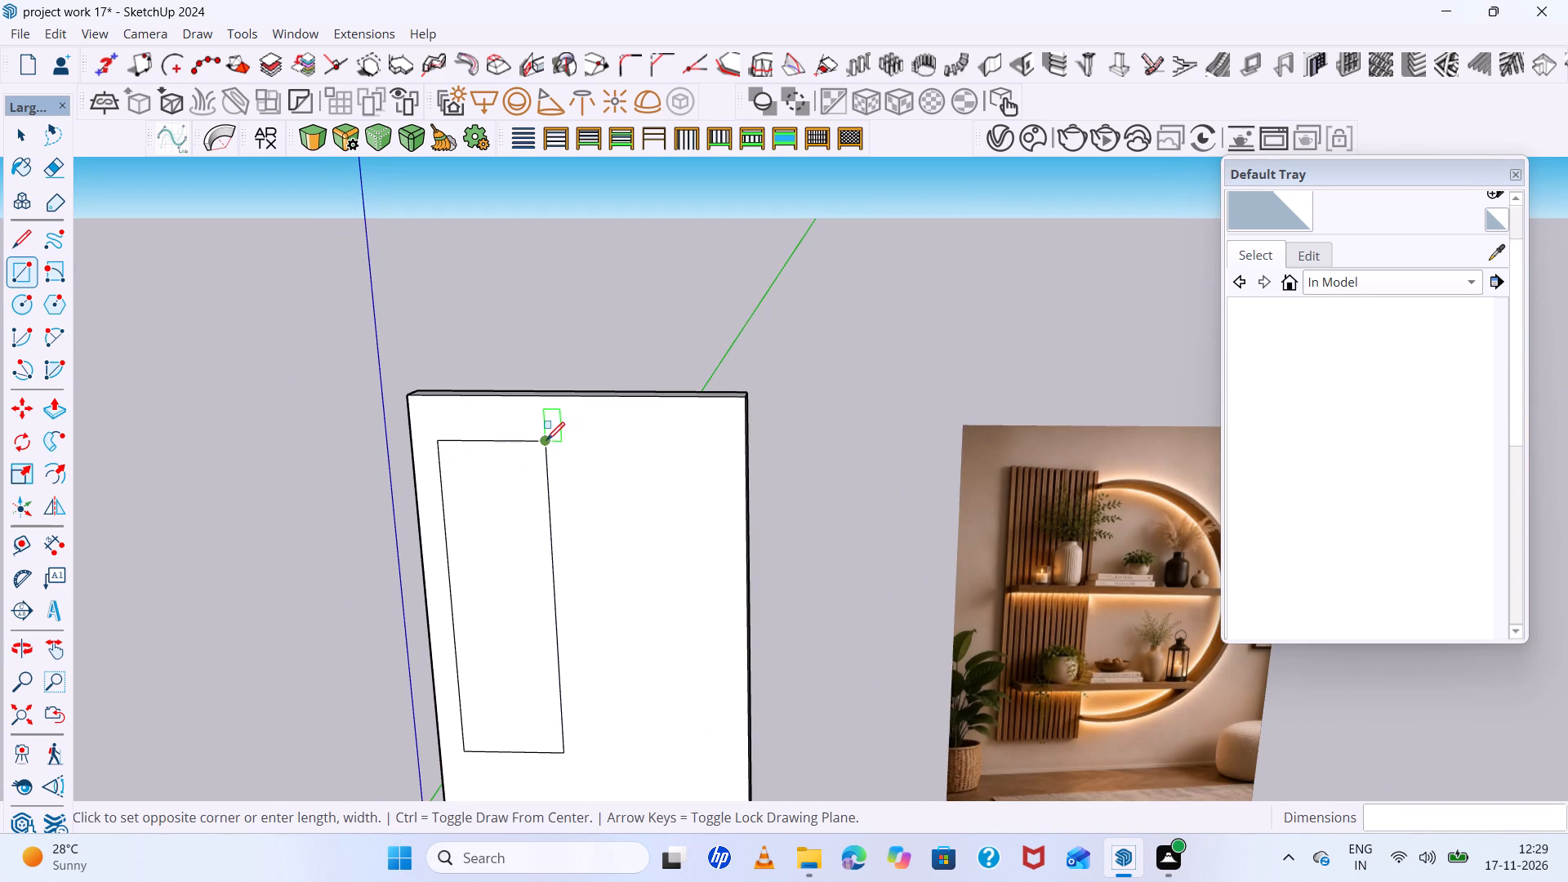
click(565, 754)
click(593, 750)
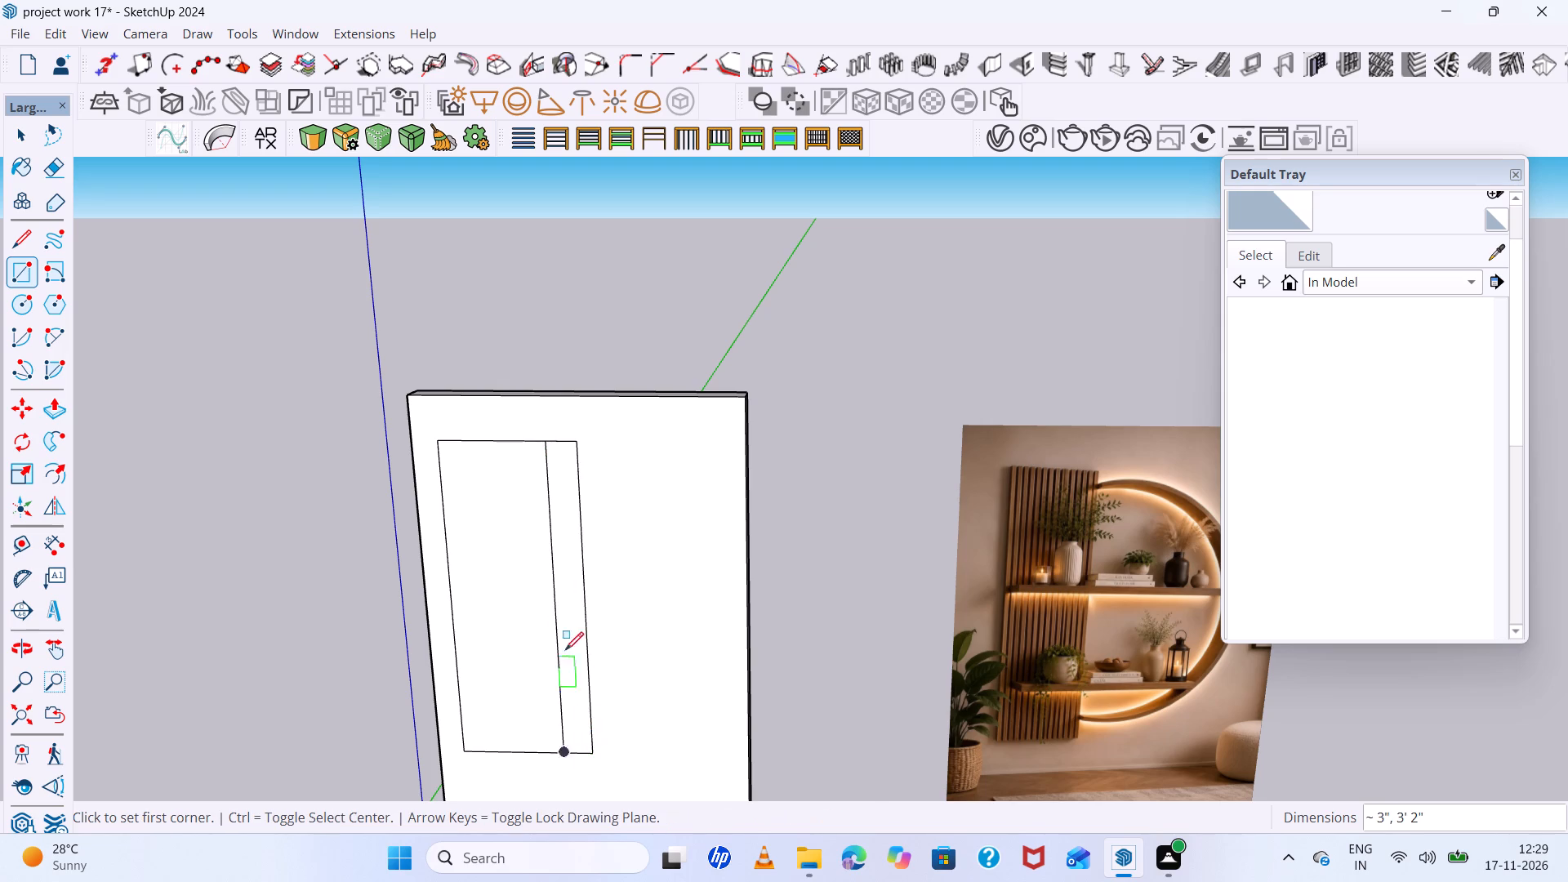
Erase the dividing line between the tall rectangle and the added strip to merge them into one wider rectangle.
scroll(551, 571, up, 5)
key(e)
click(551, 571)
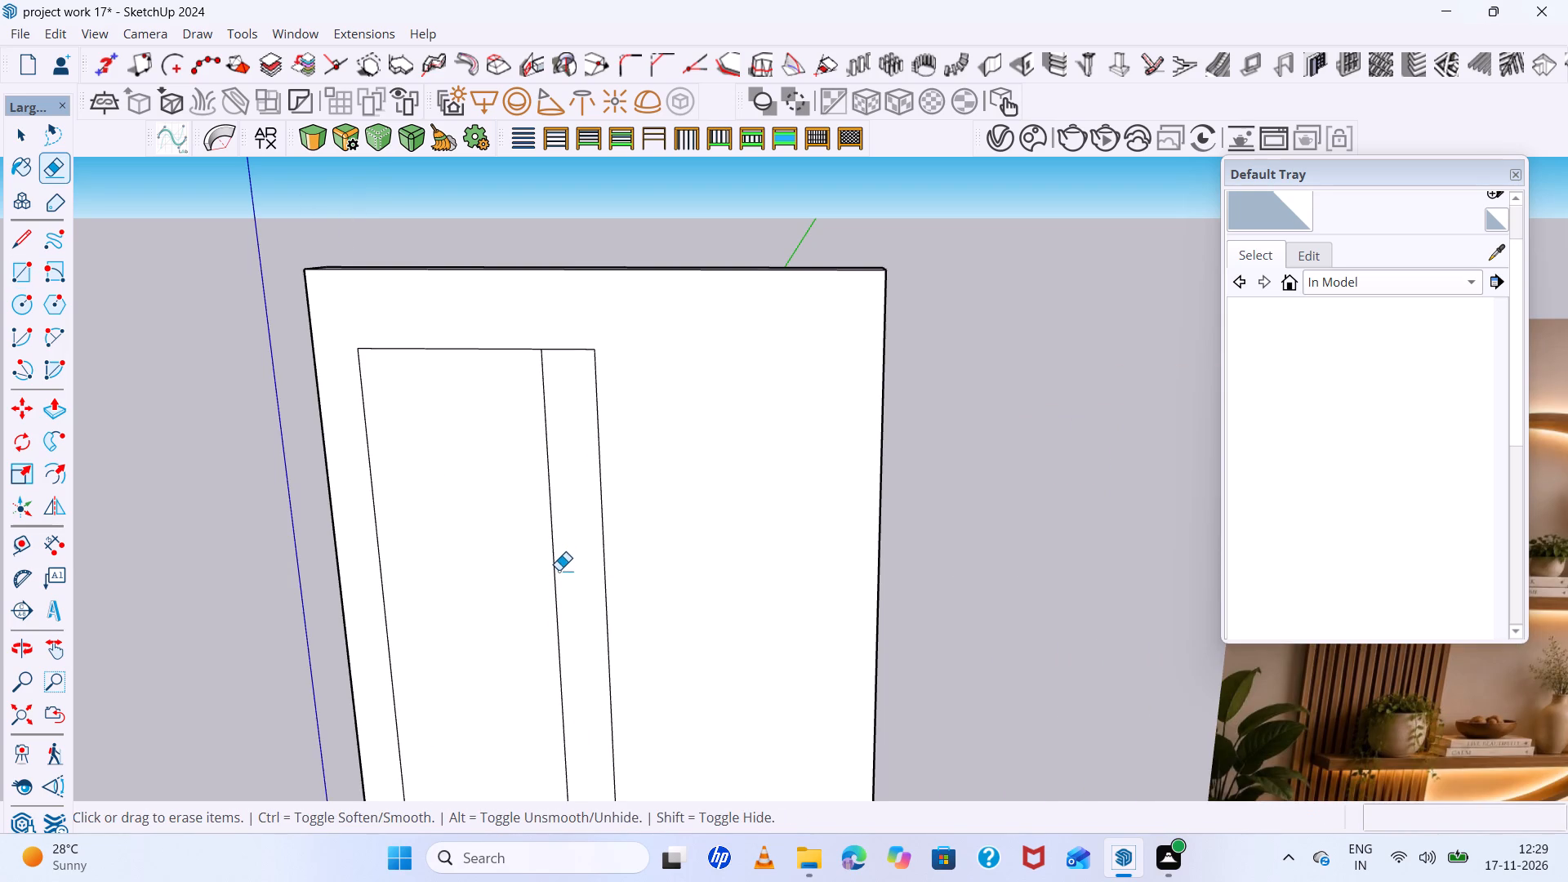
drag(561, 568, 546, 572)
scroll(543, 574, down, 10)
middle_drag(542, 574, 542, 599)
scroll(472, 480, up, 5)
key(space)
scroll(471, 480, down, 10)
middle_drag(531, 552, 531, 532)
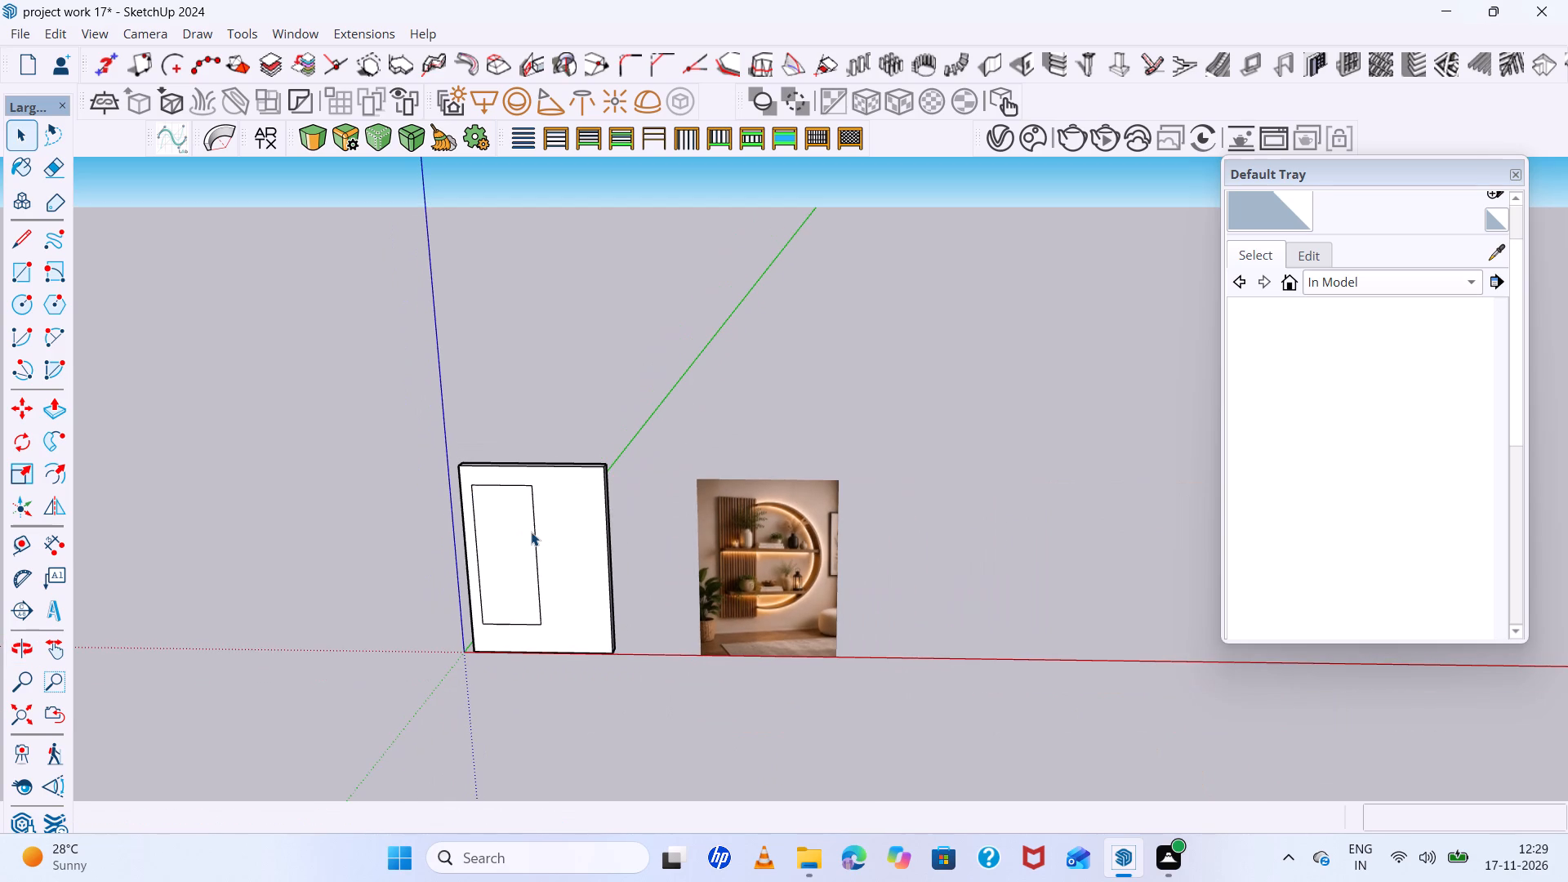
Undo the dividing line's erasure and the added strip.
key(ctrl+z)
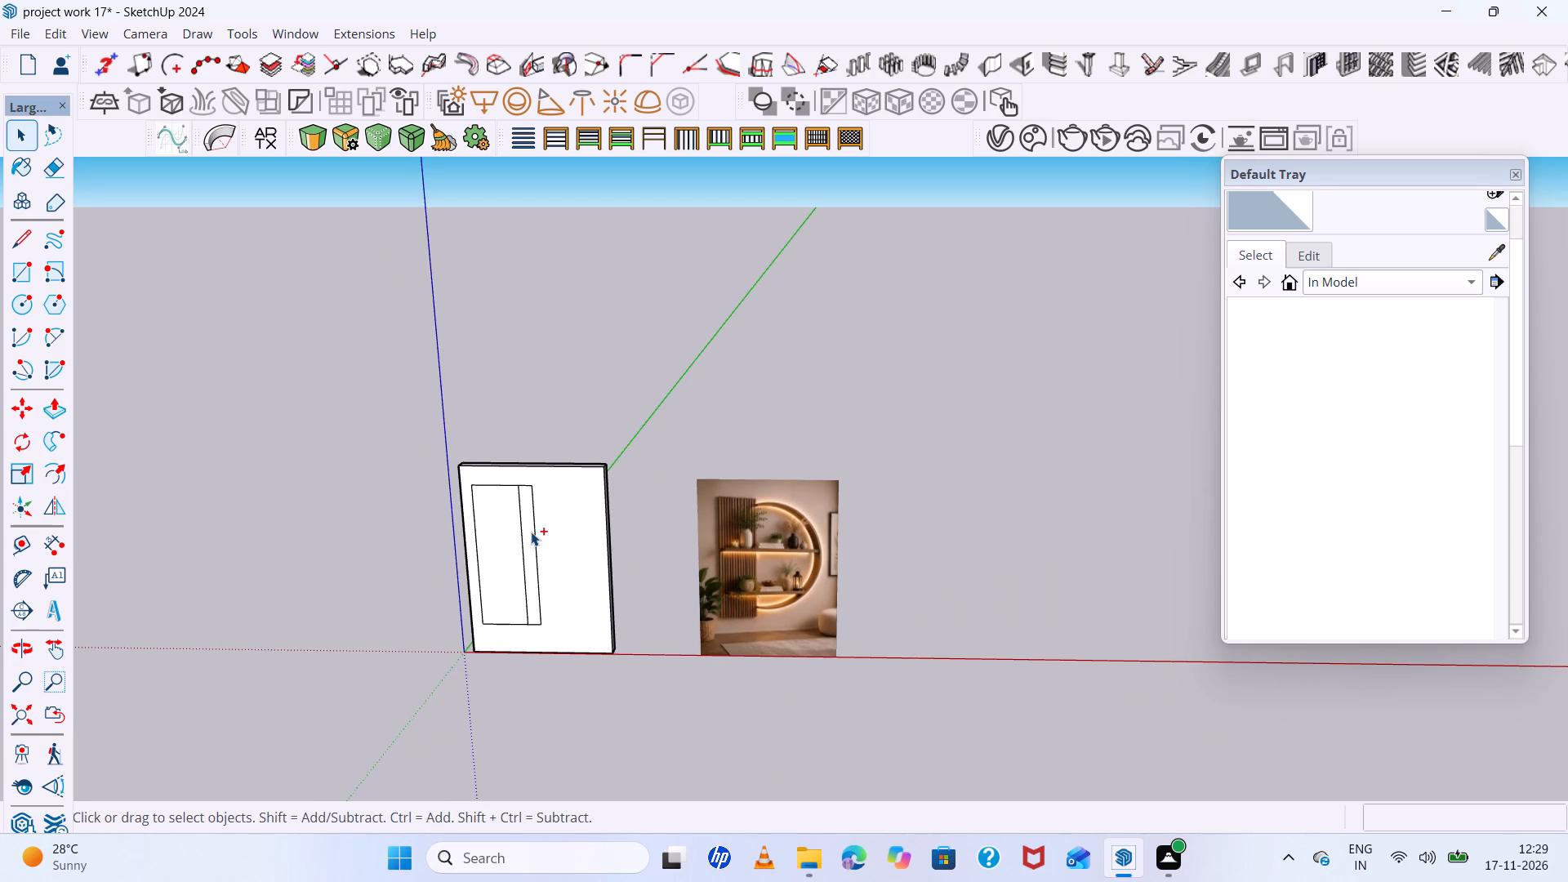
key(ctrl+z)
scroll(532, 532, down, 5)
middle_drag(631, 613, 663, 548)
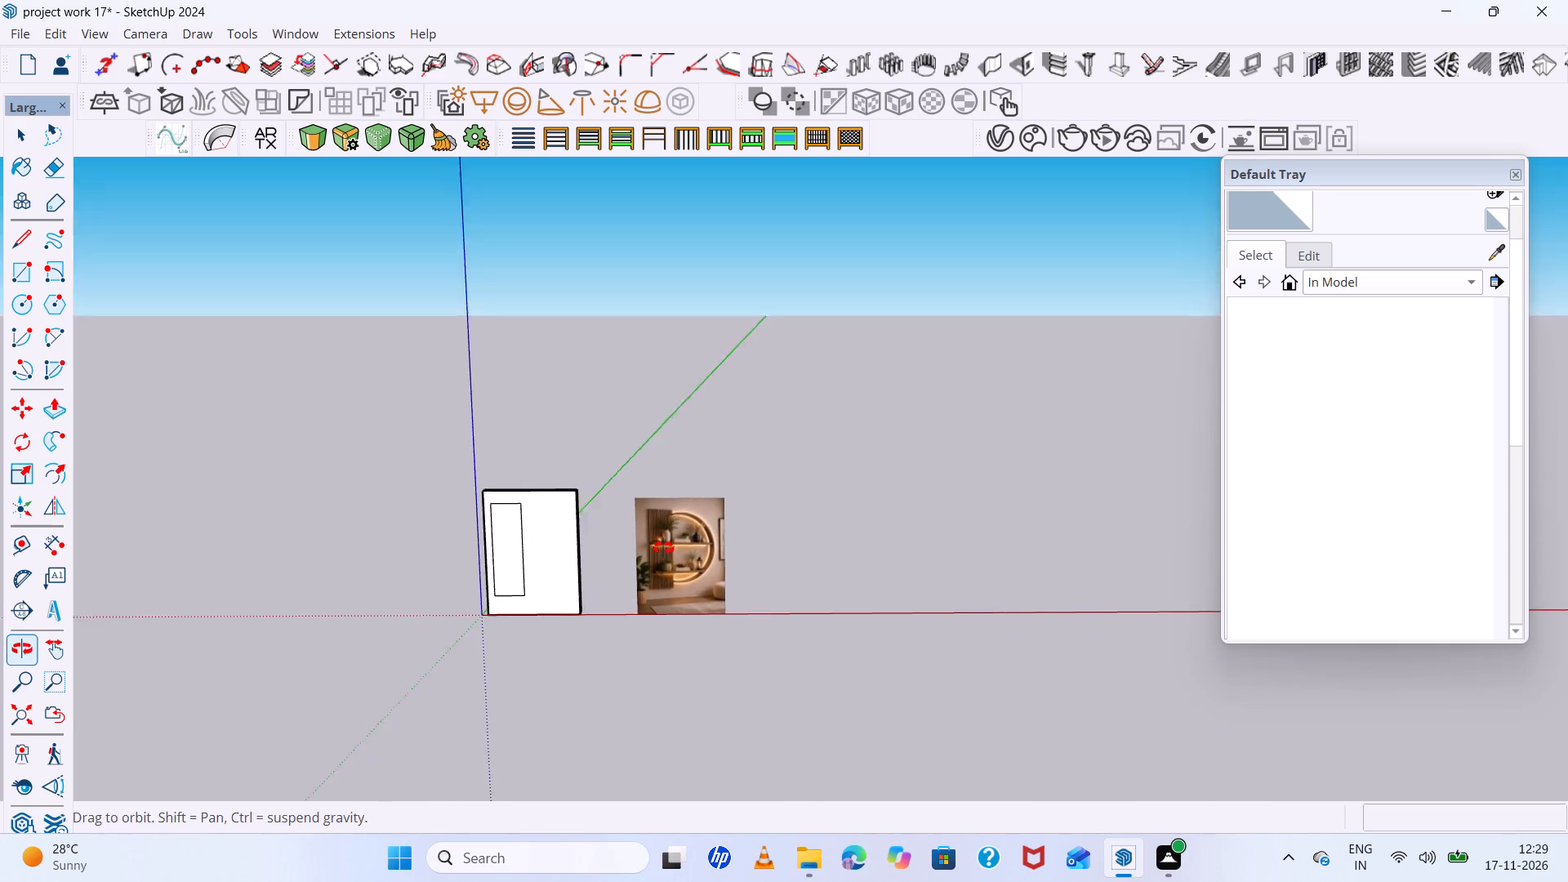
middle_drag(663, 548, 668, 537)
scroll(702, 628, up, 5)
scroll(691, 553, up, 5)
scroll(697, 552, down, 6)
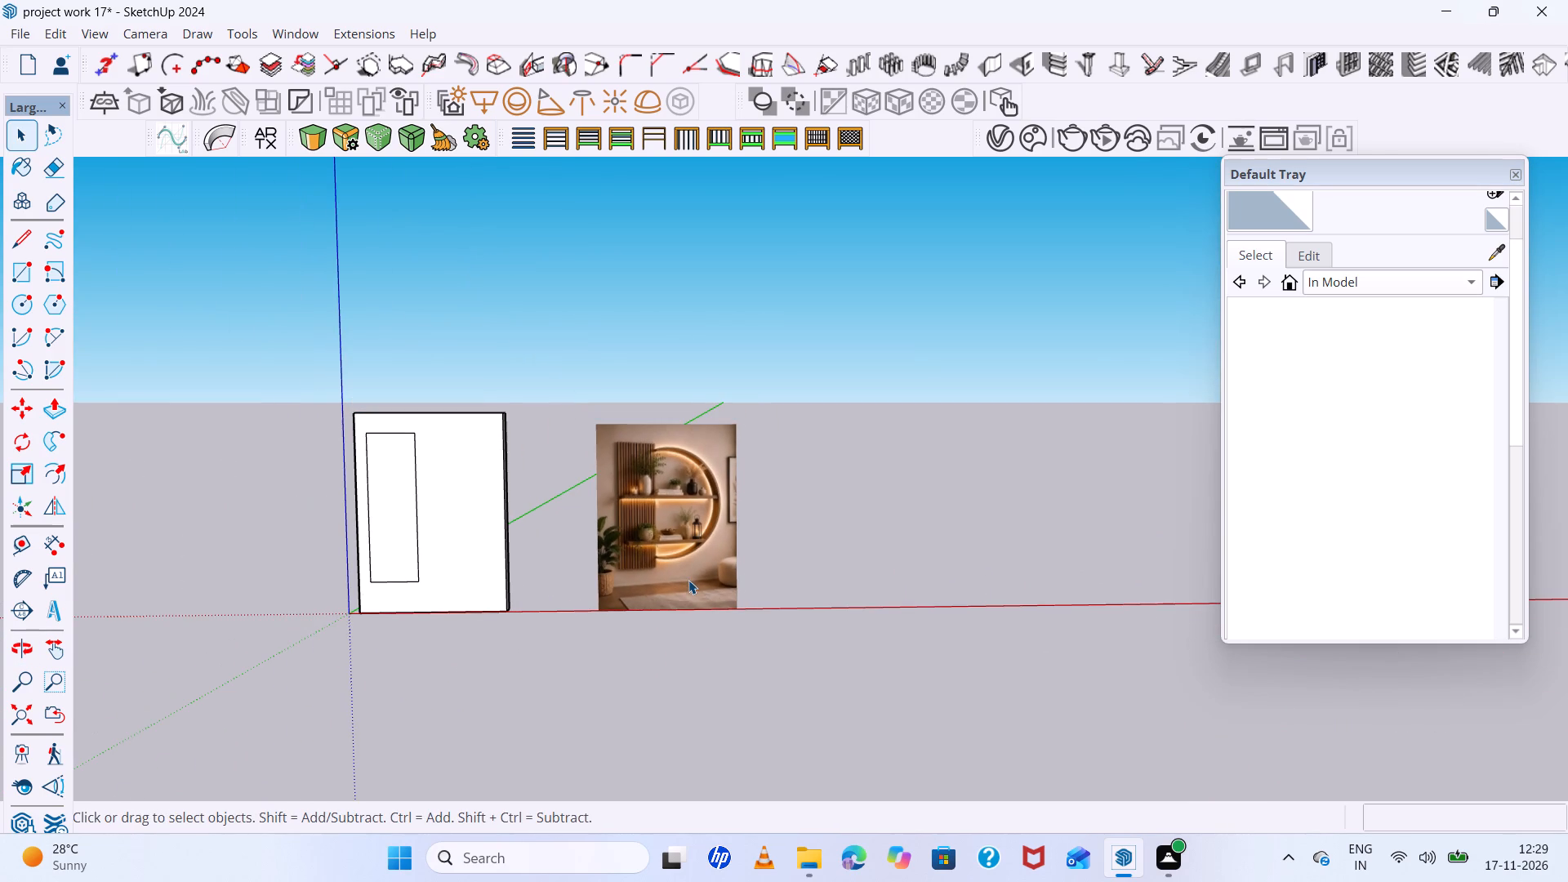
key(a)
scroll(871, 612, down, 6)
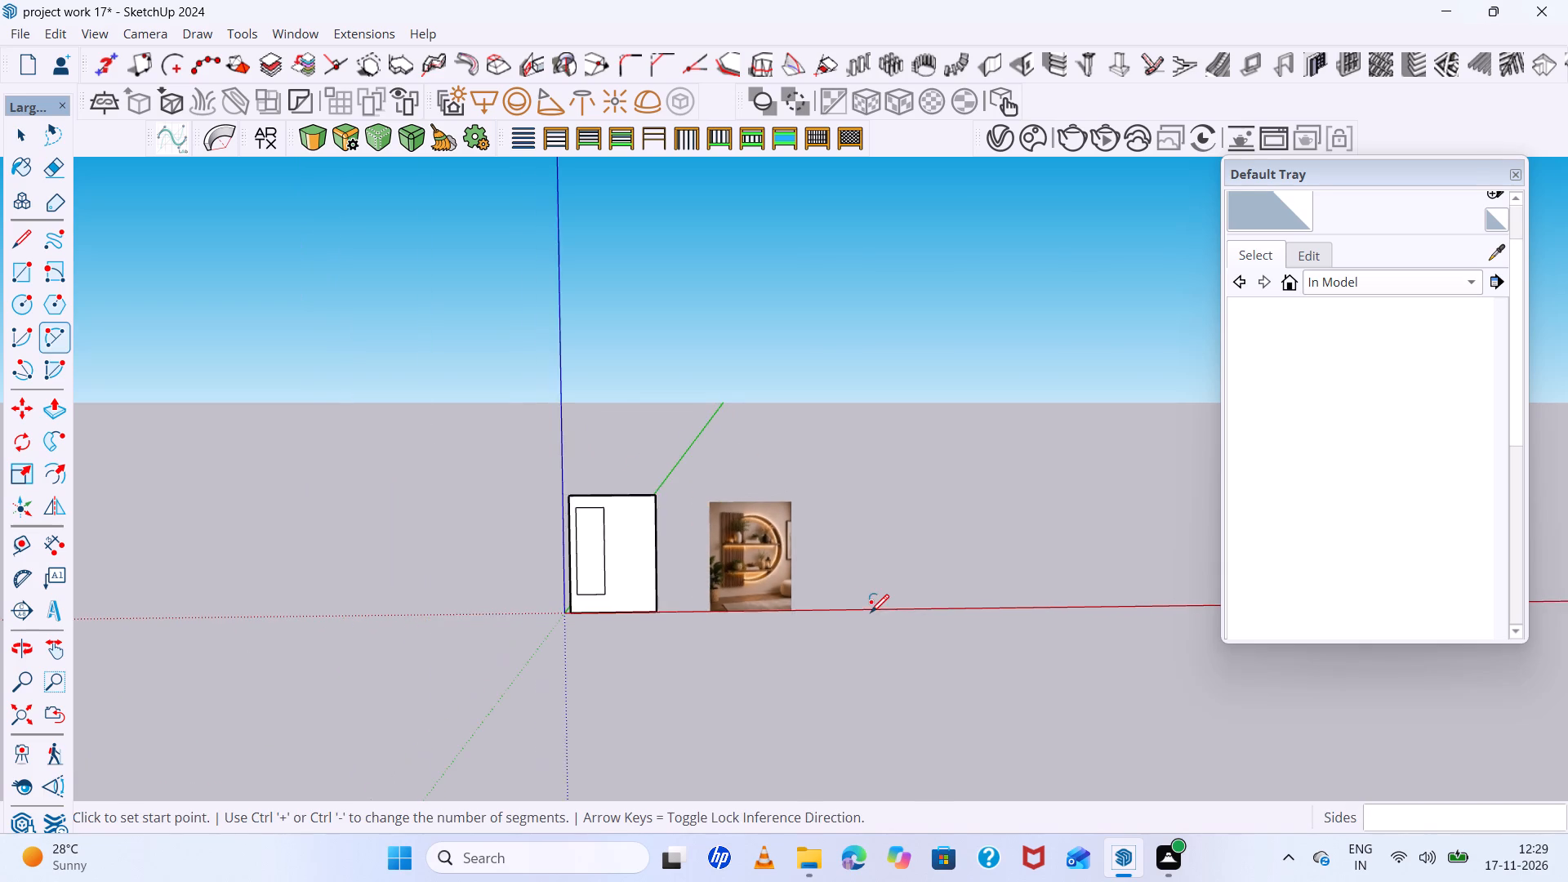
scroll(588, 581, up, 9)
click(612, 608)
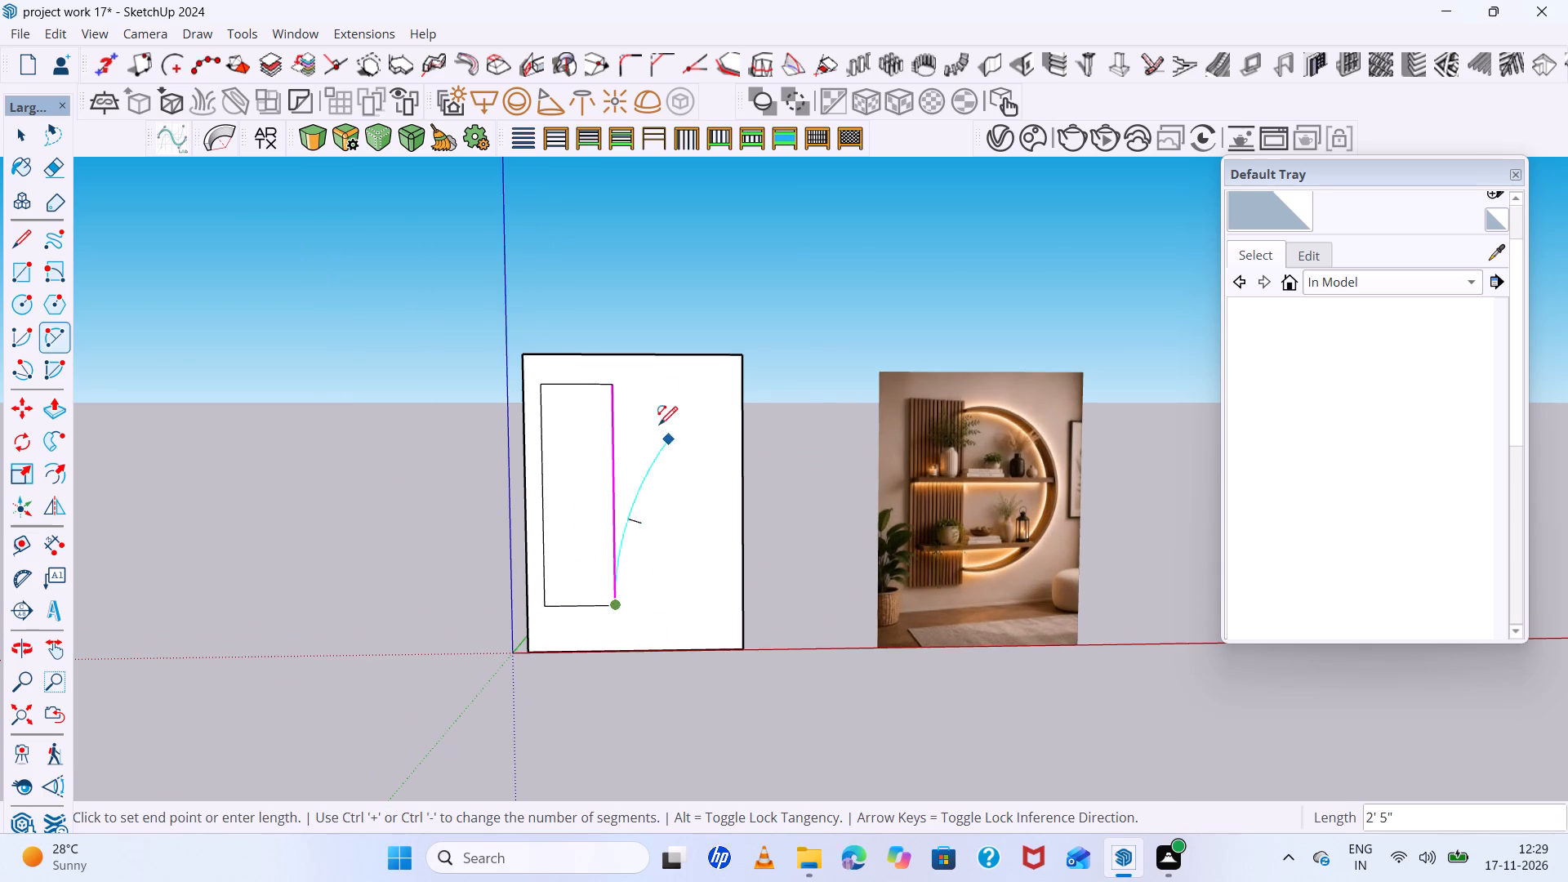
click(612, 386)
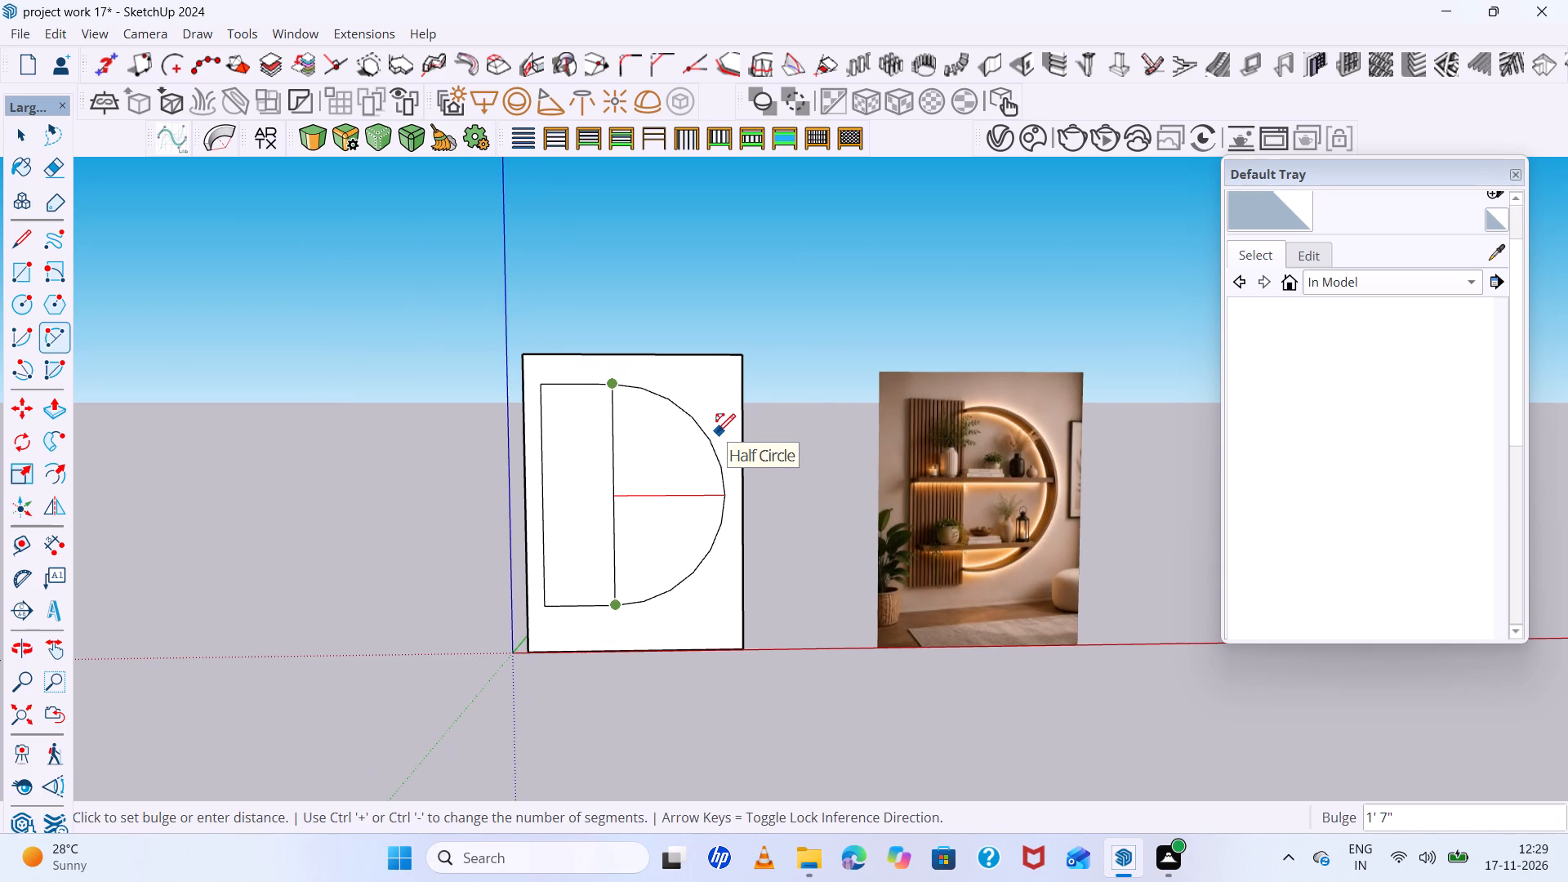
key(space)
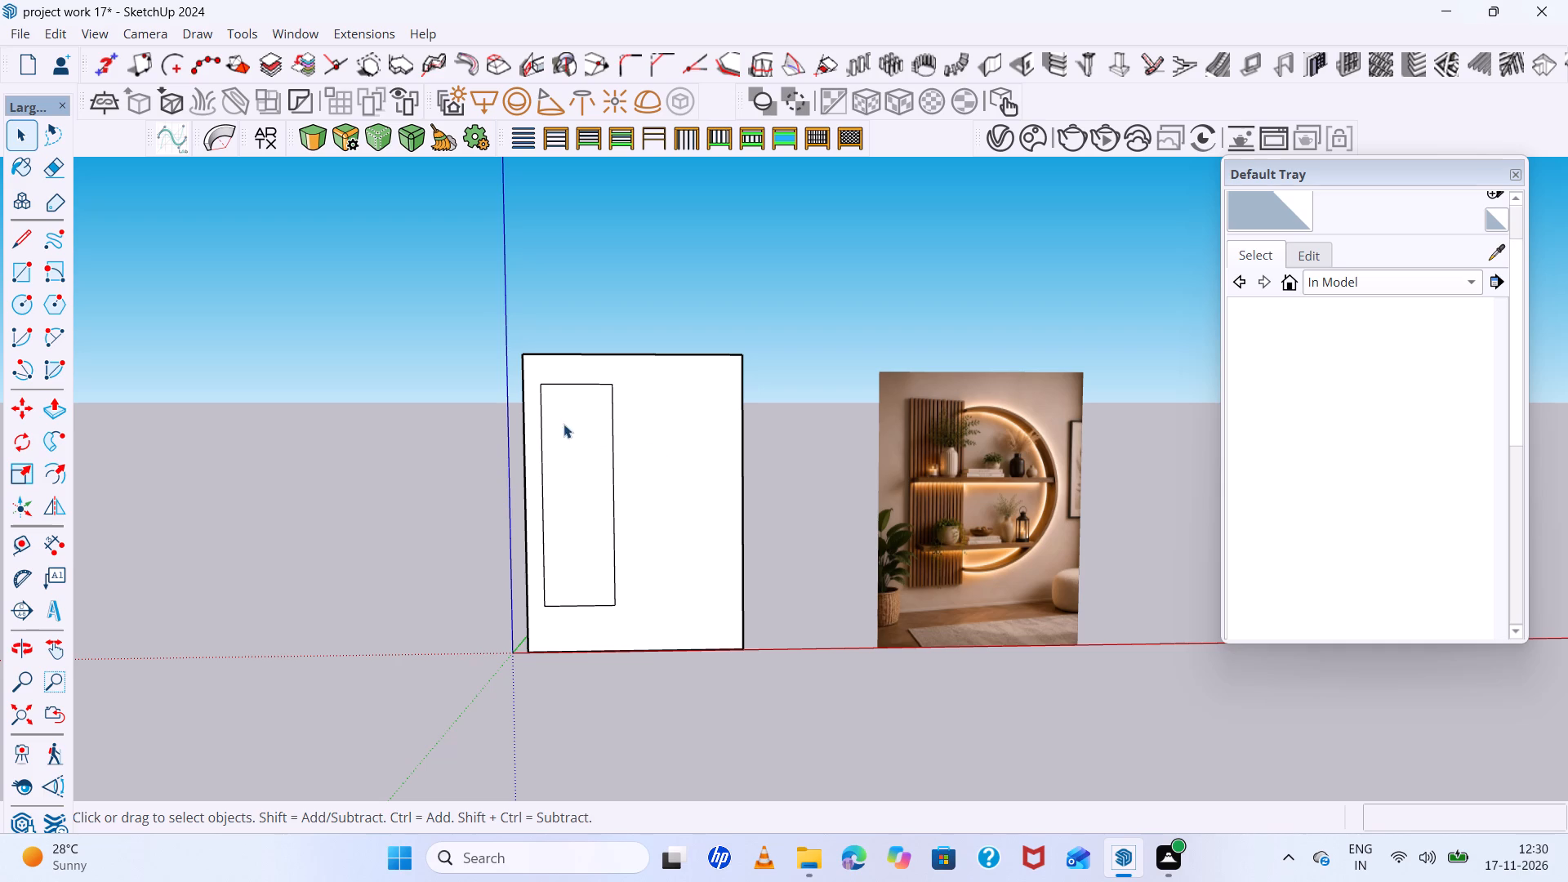
Draw an arc with a bulge of about 1' 5" on the rectangle's inner long edge, starting and ending slightly inside its corners.
scroll(569, 430, down, 9)
middle_drag(596, 437, 596, 513)
scroll(596, 447, up, 8)
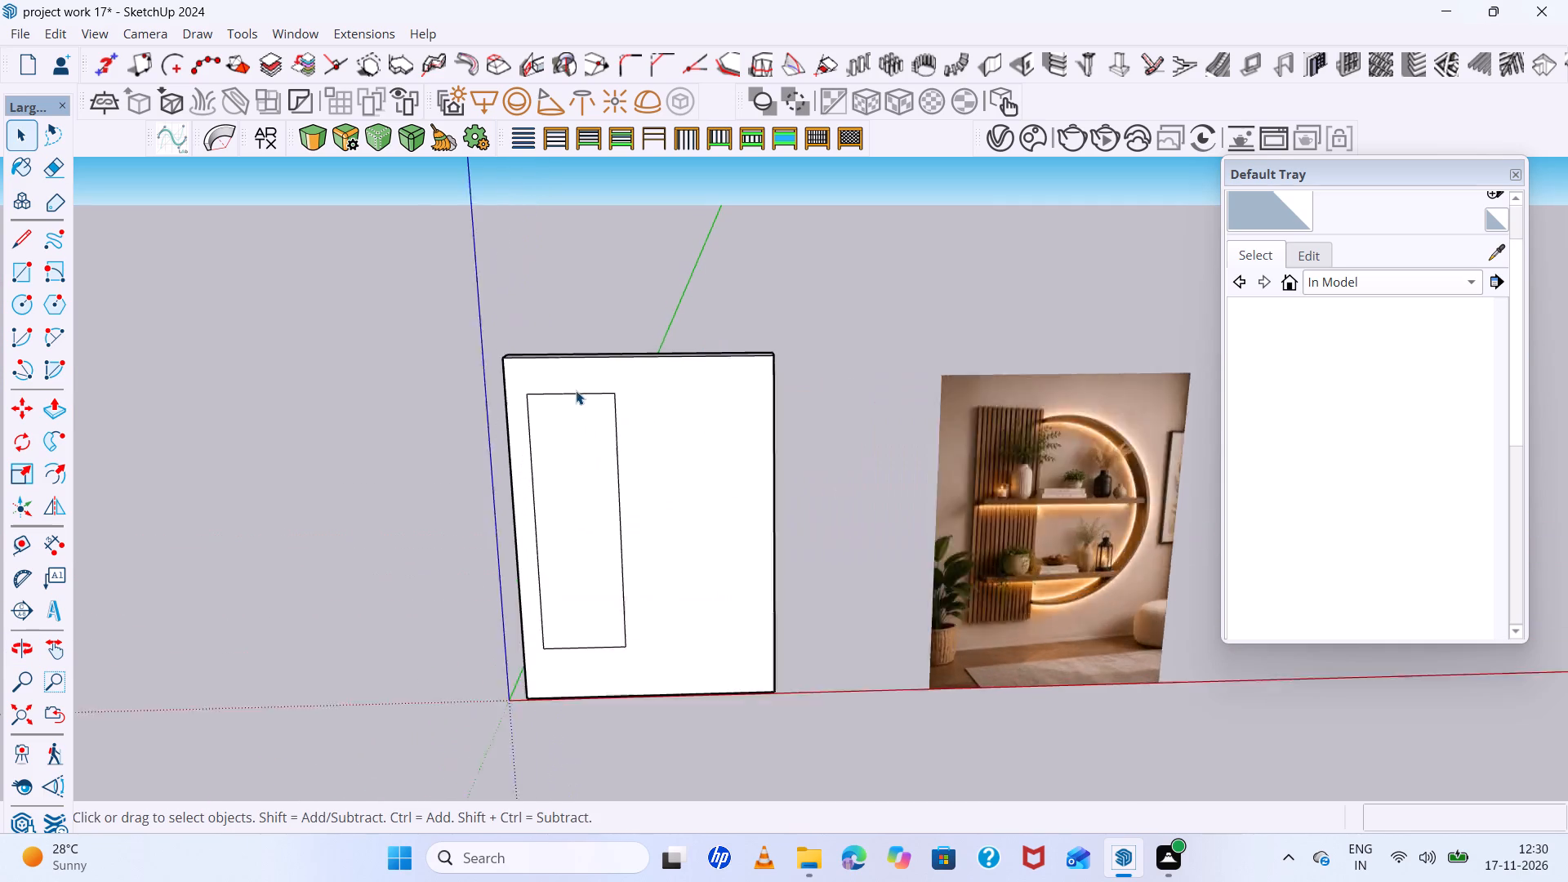
scroll(576, 390, up, 10)
scroll(595, 388, down, 7)
scroll(498, 379, down, 6)
scroll(541, 410, up, 5)
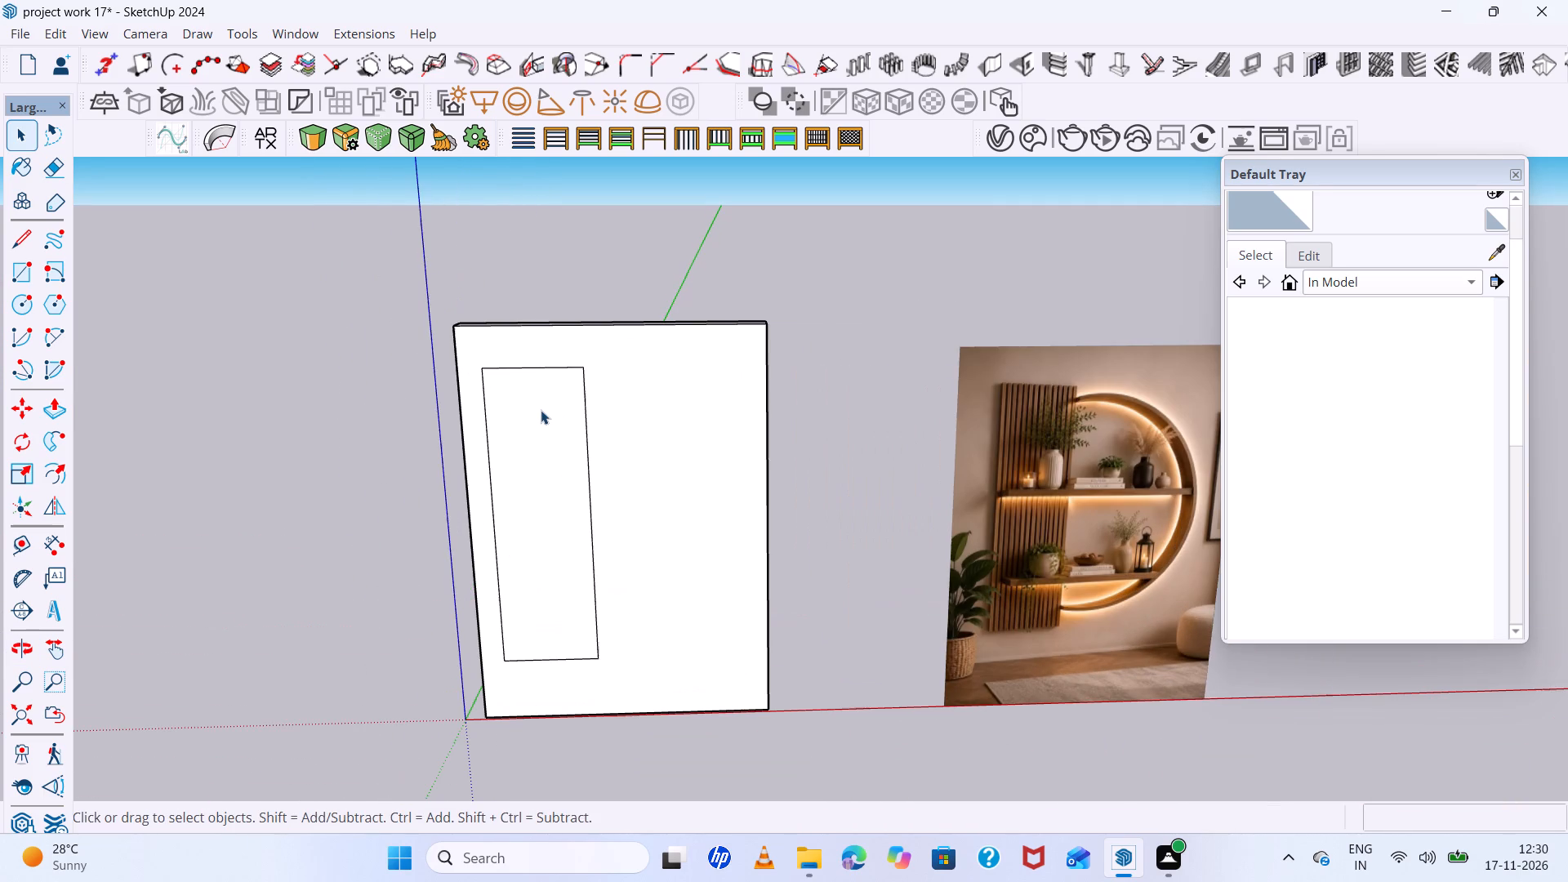
key(a)
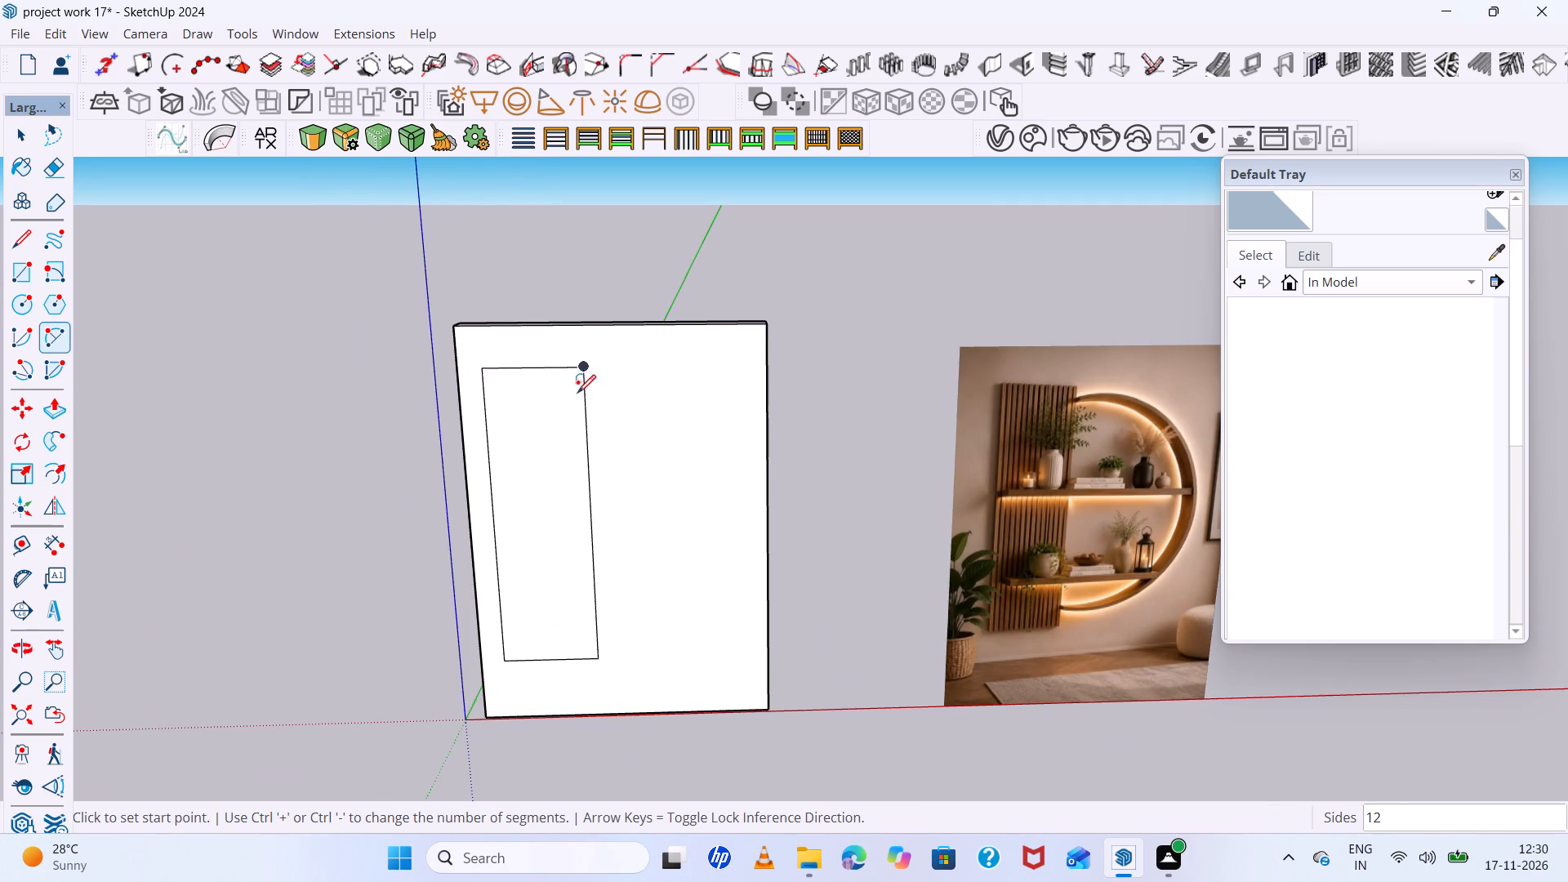
click(575, 386)
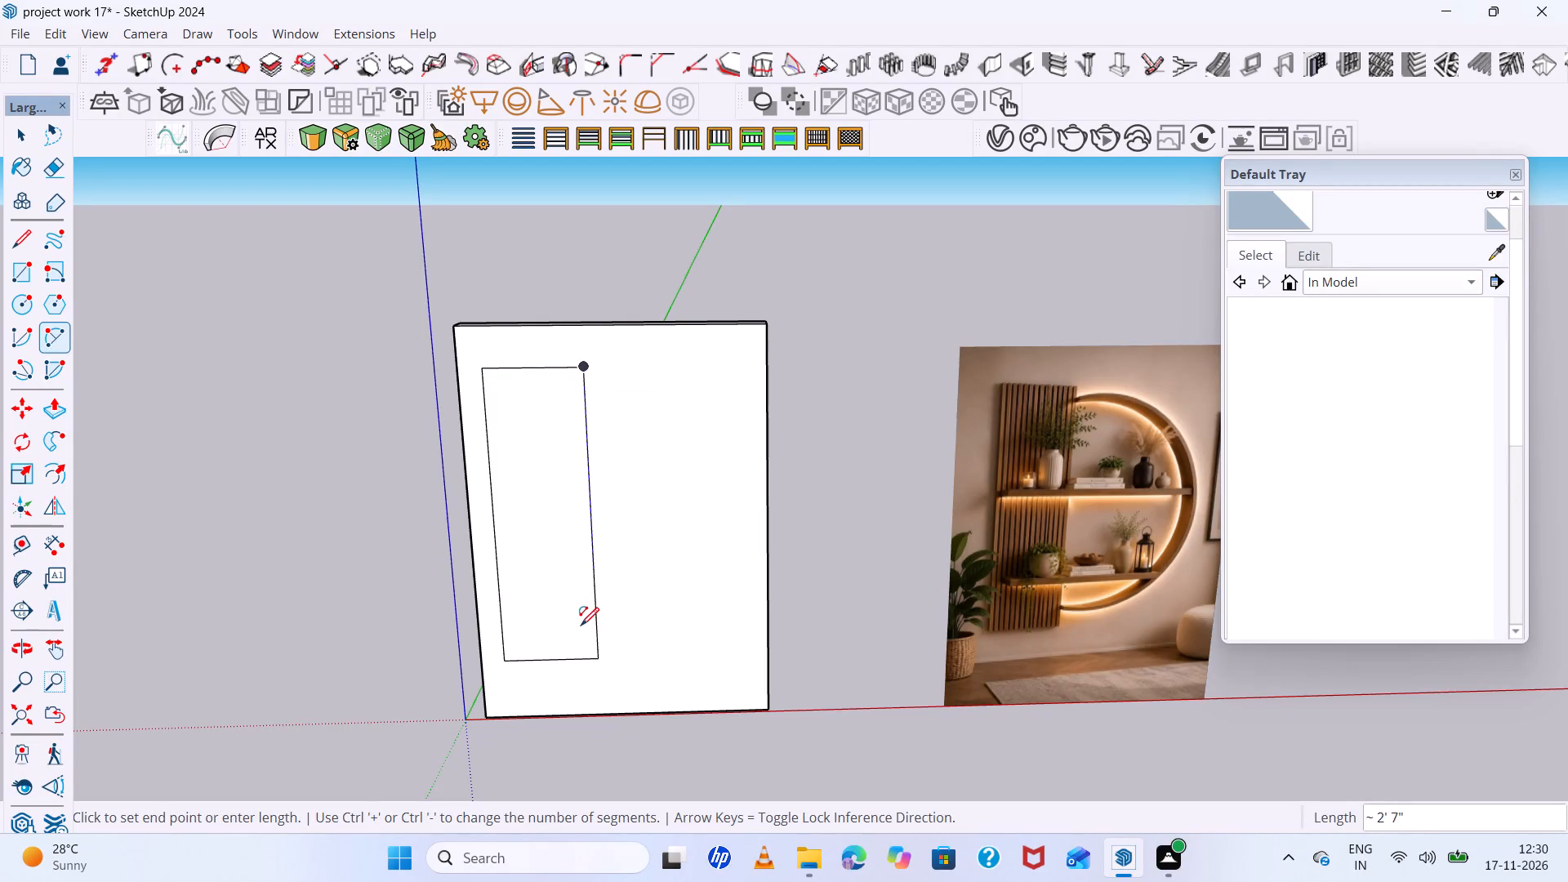
click(586, 634)
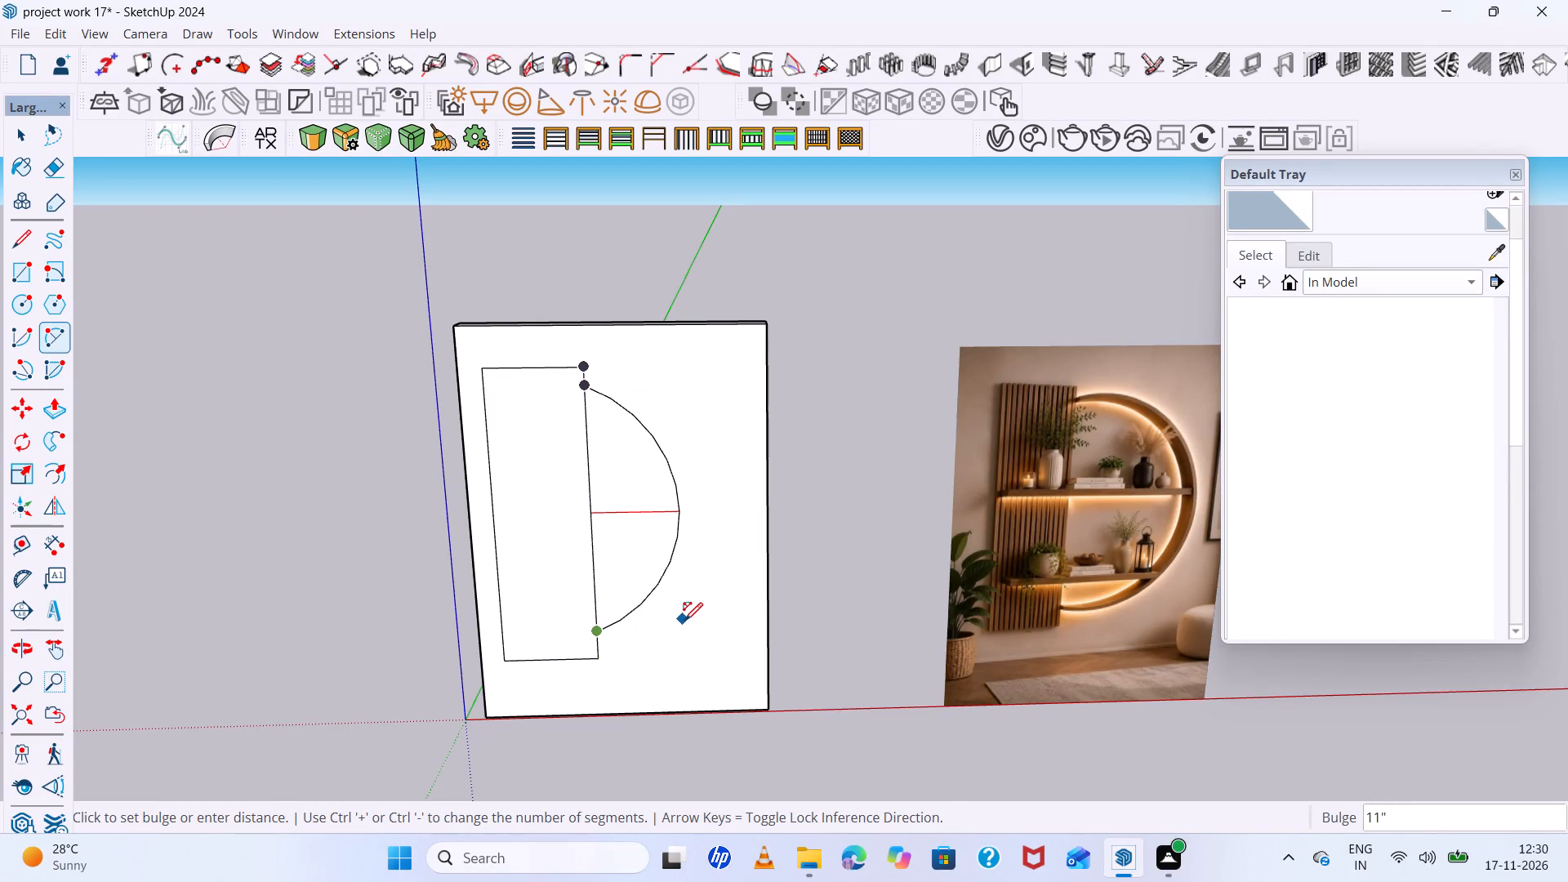
click(728, 626)
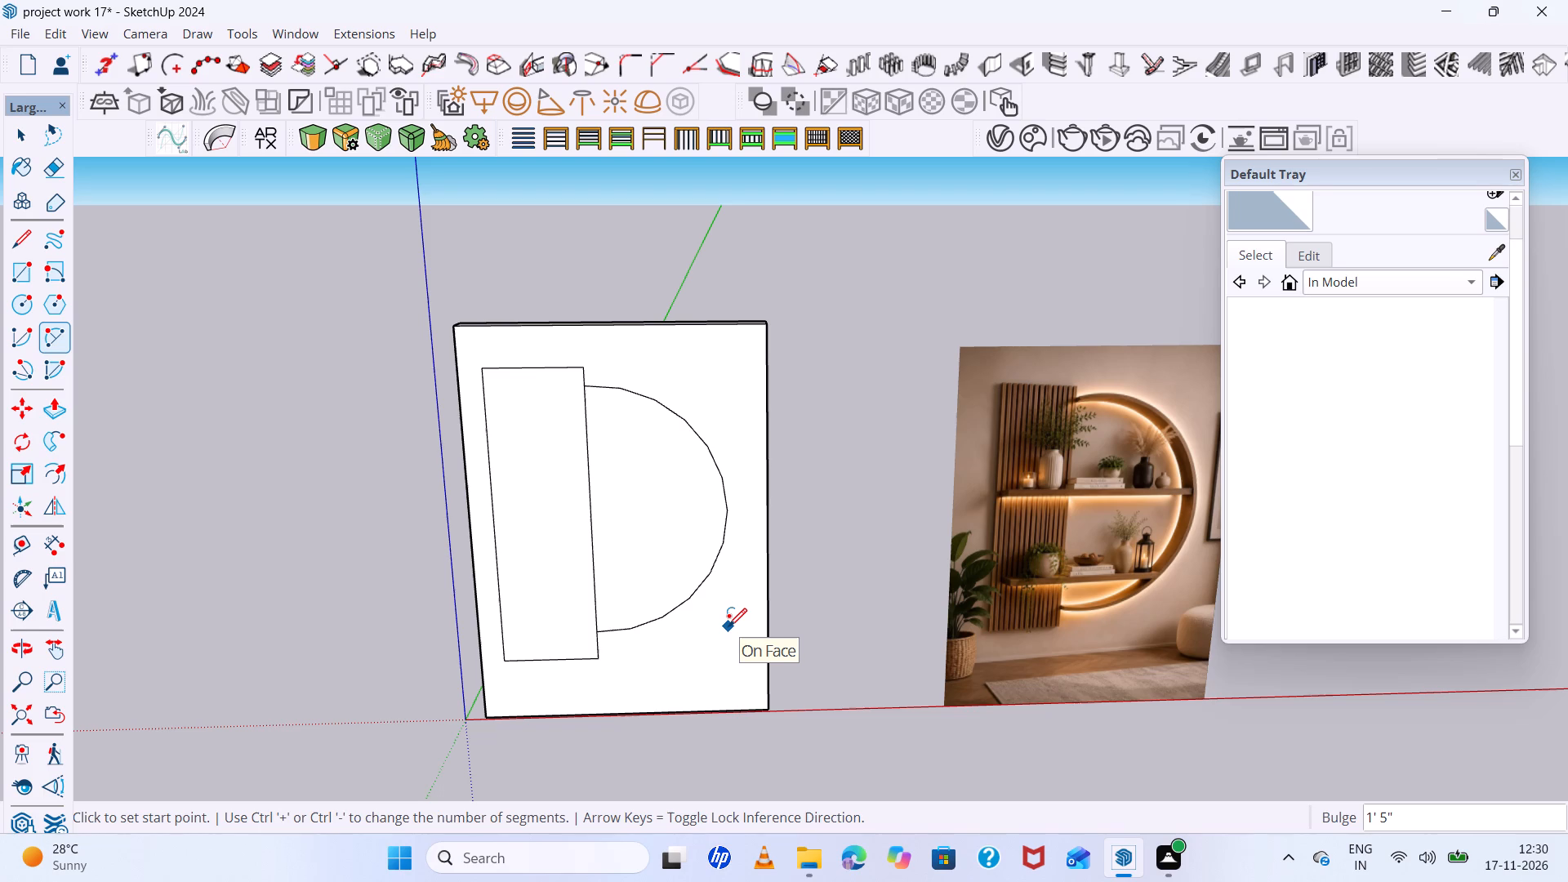
Set the arc's segment count to 80 sides for a smooth curve.
scroll(606, 604, down, 4)
scroll(653, 572, up, 4)
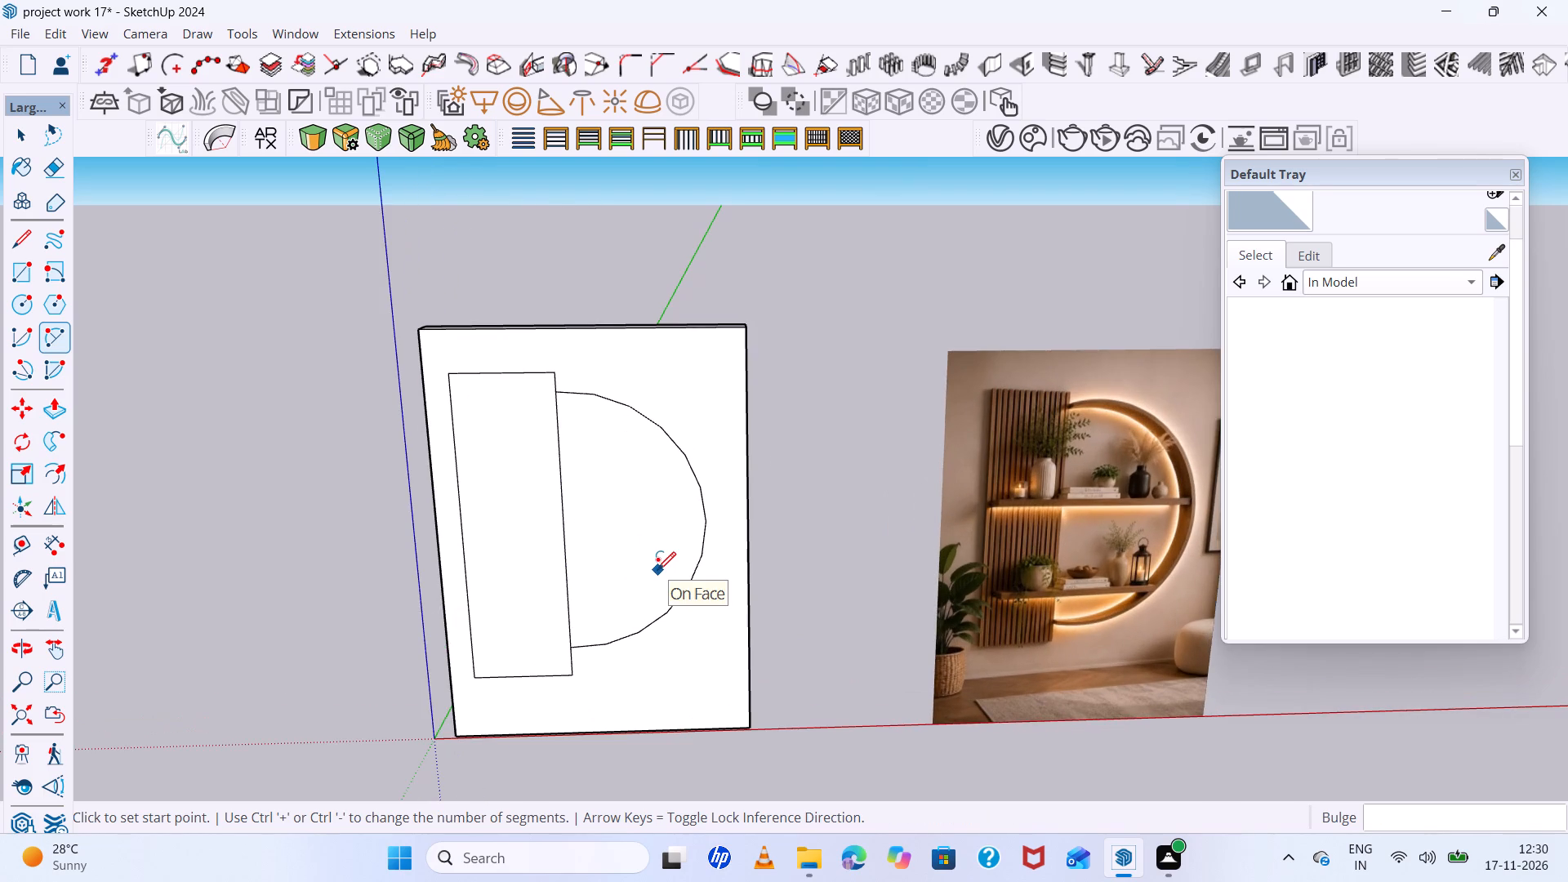
text(80s)
key(Return)
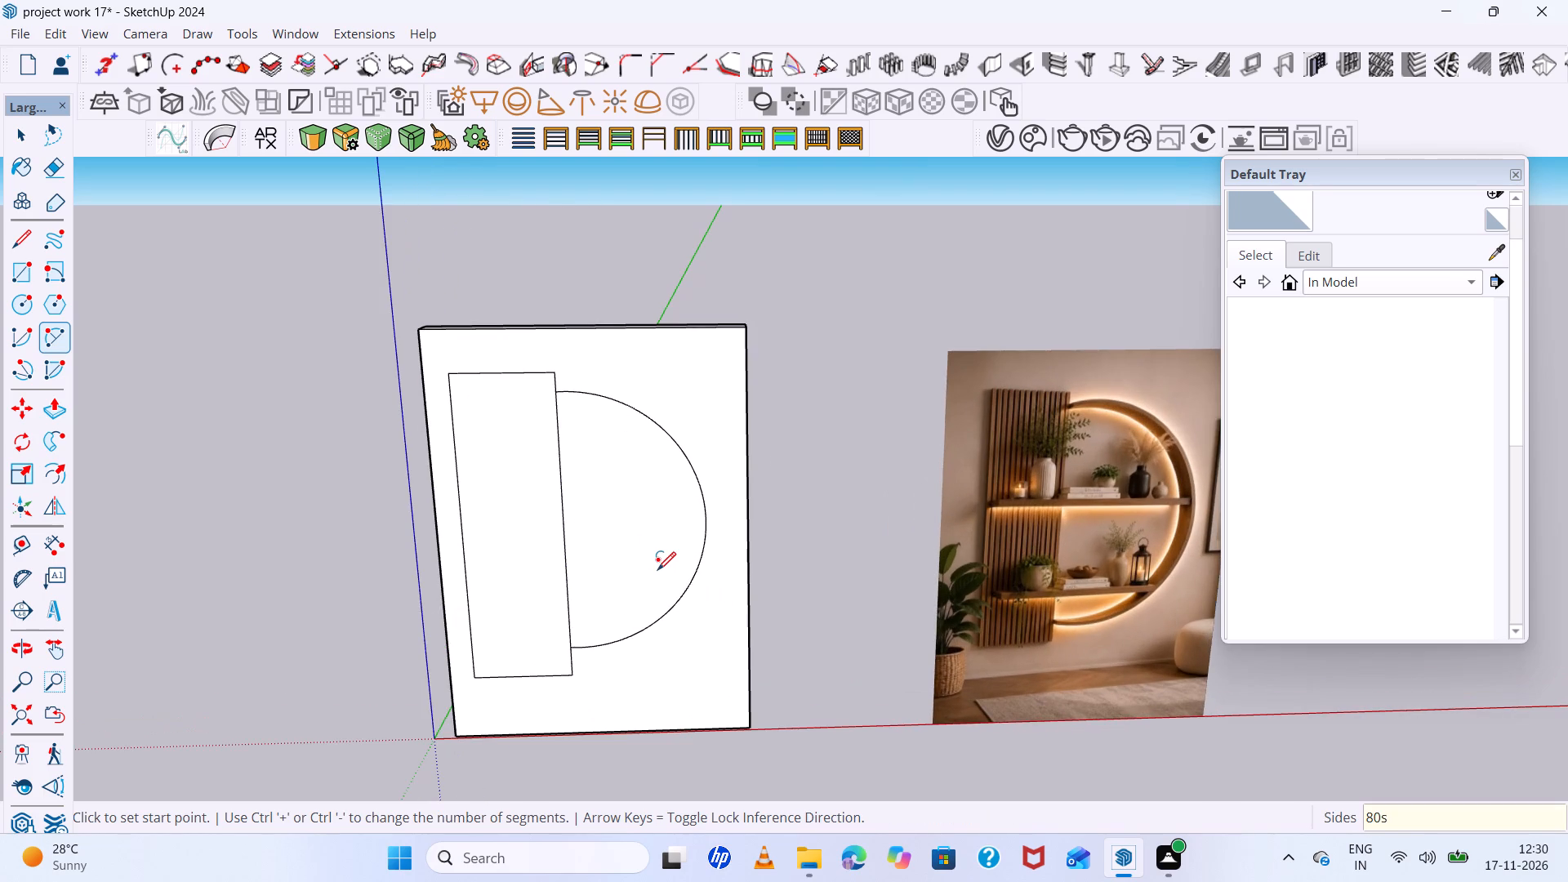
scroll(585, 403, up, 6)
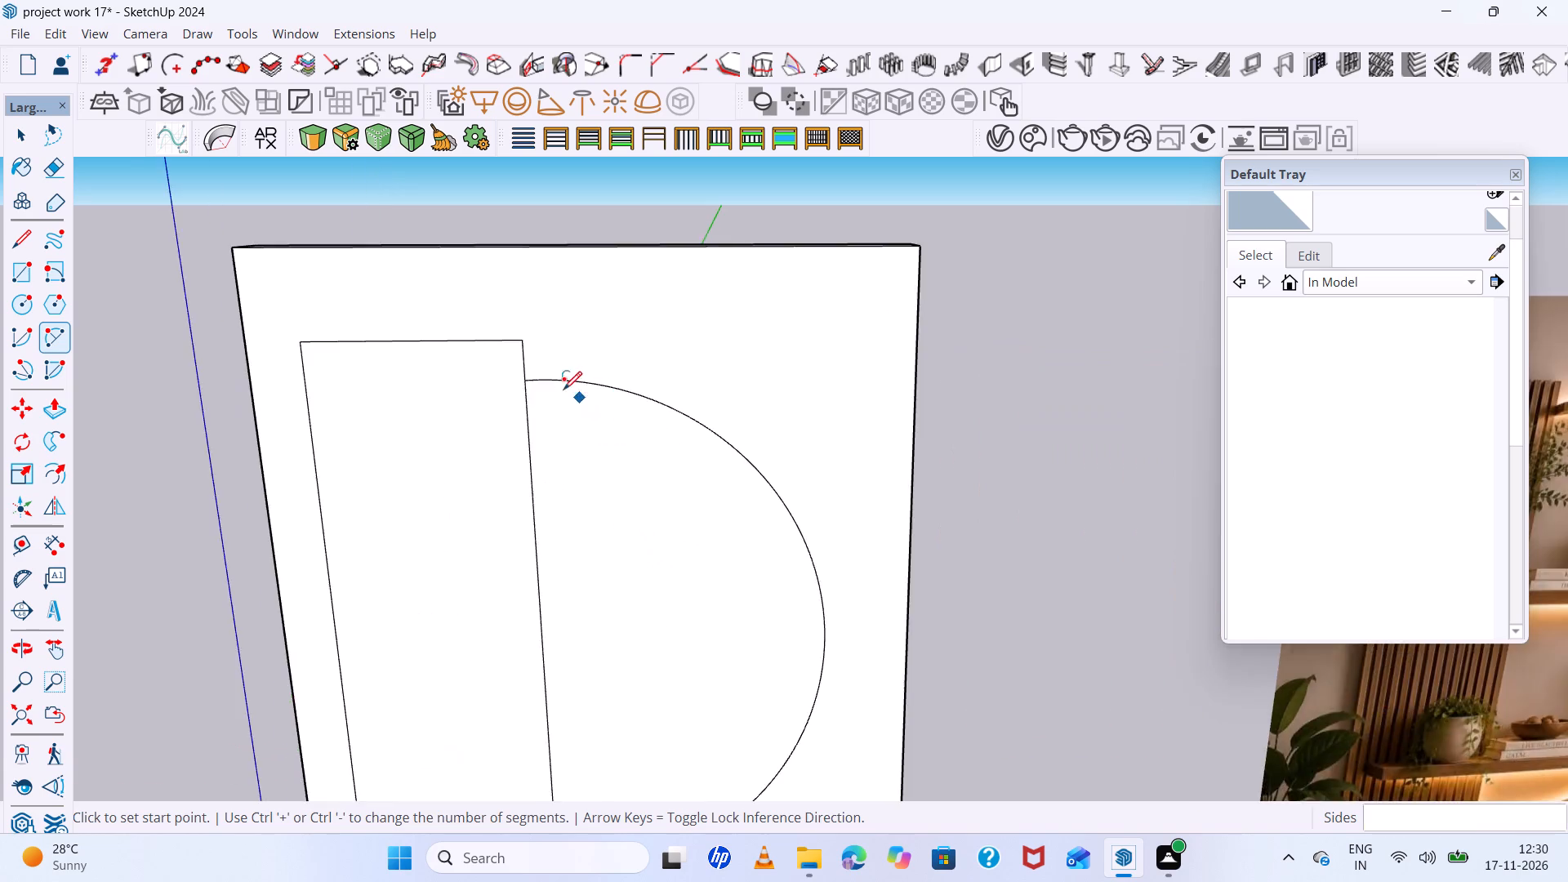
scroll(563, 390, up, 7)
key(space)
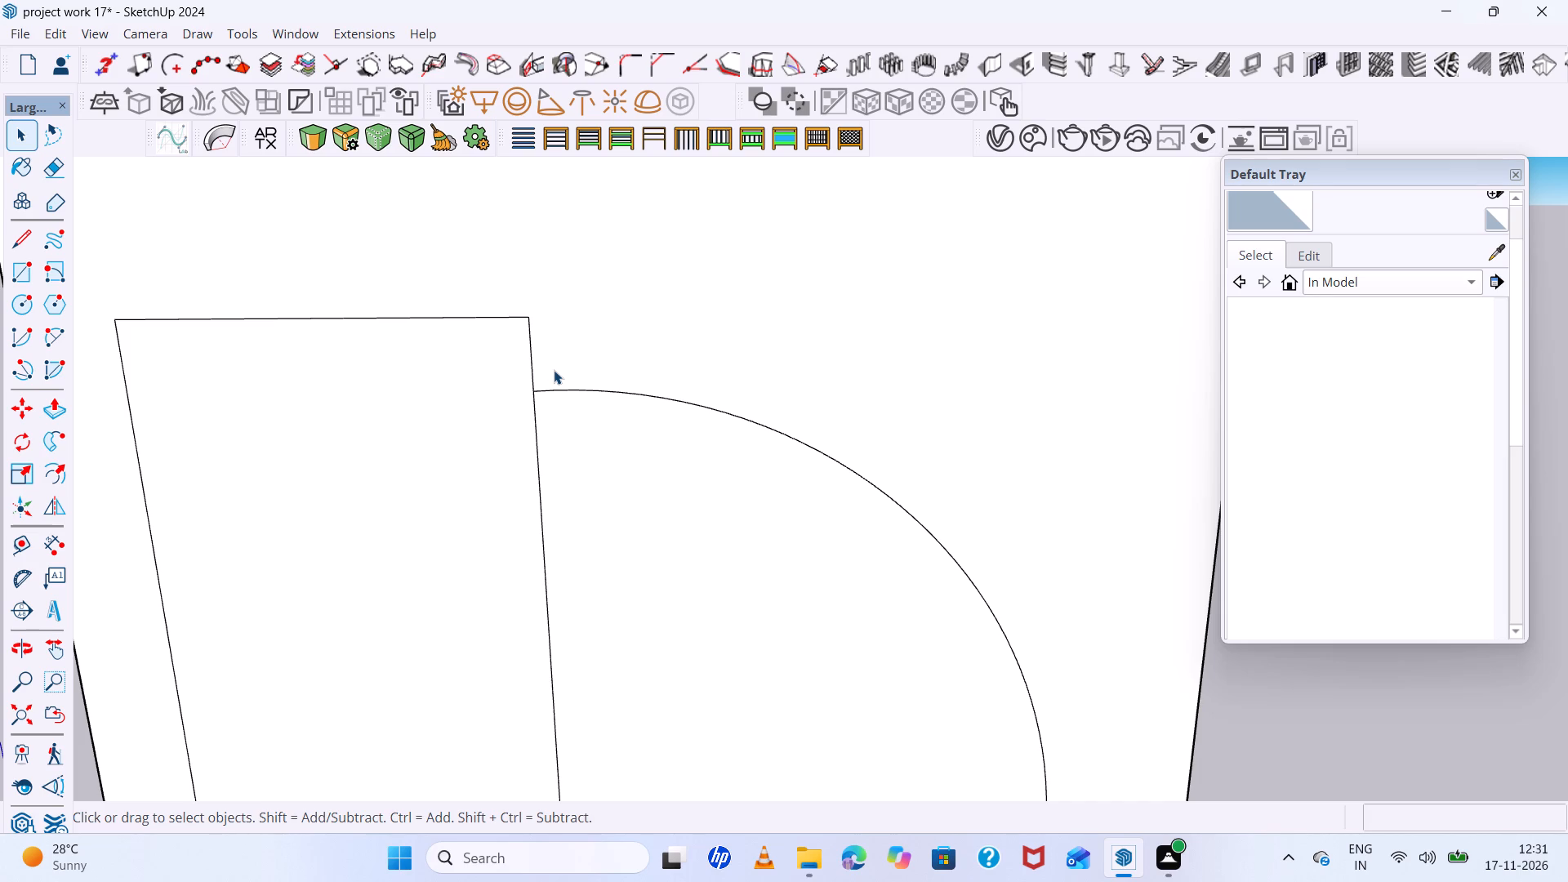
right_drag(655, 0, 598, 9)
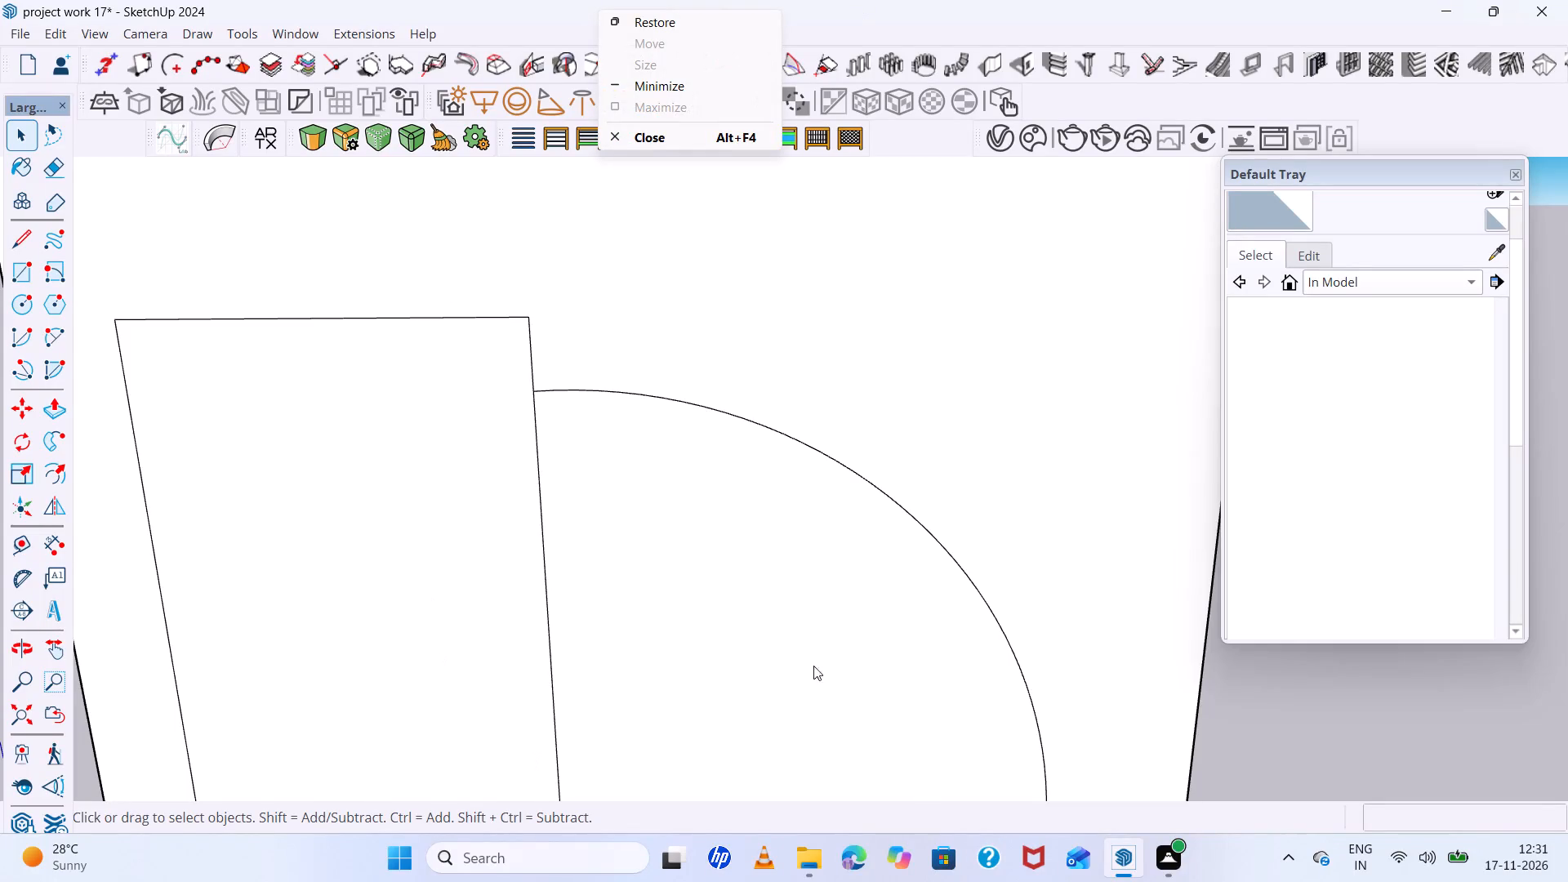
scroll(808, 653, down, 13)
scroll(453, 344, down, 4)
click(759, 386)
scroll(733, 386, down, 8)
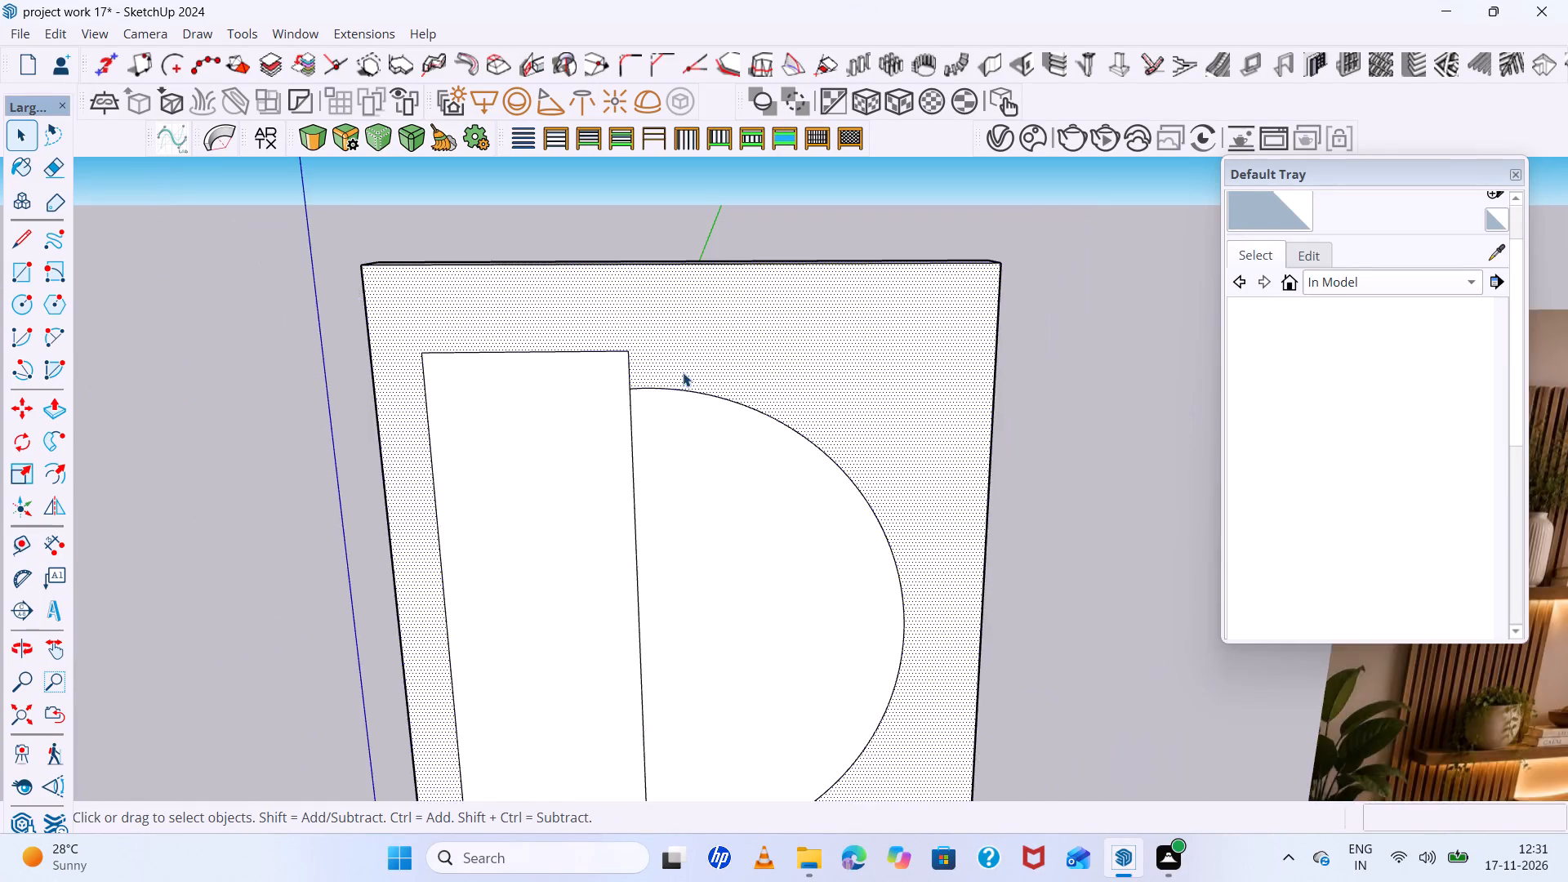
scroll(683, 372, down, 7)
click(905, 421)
Offset the half-round face's outline inward by about 1 inch to form a thin band.
scroll(711, 414, up, 5)
scroll(596, 338, down, 13)
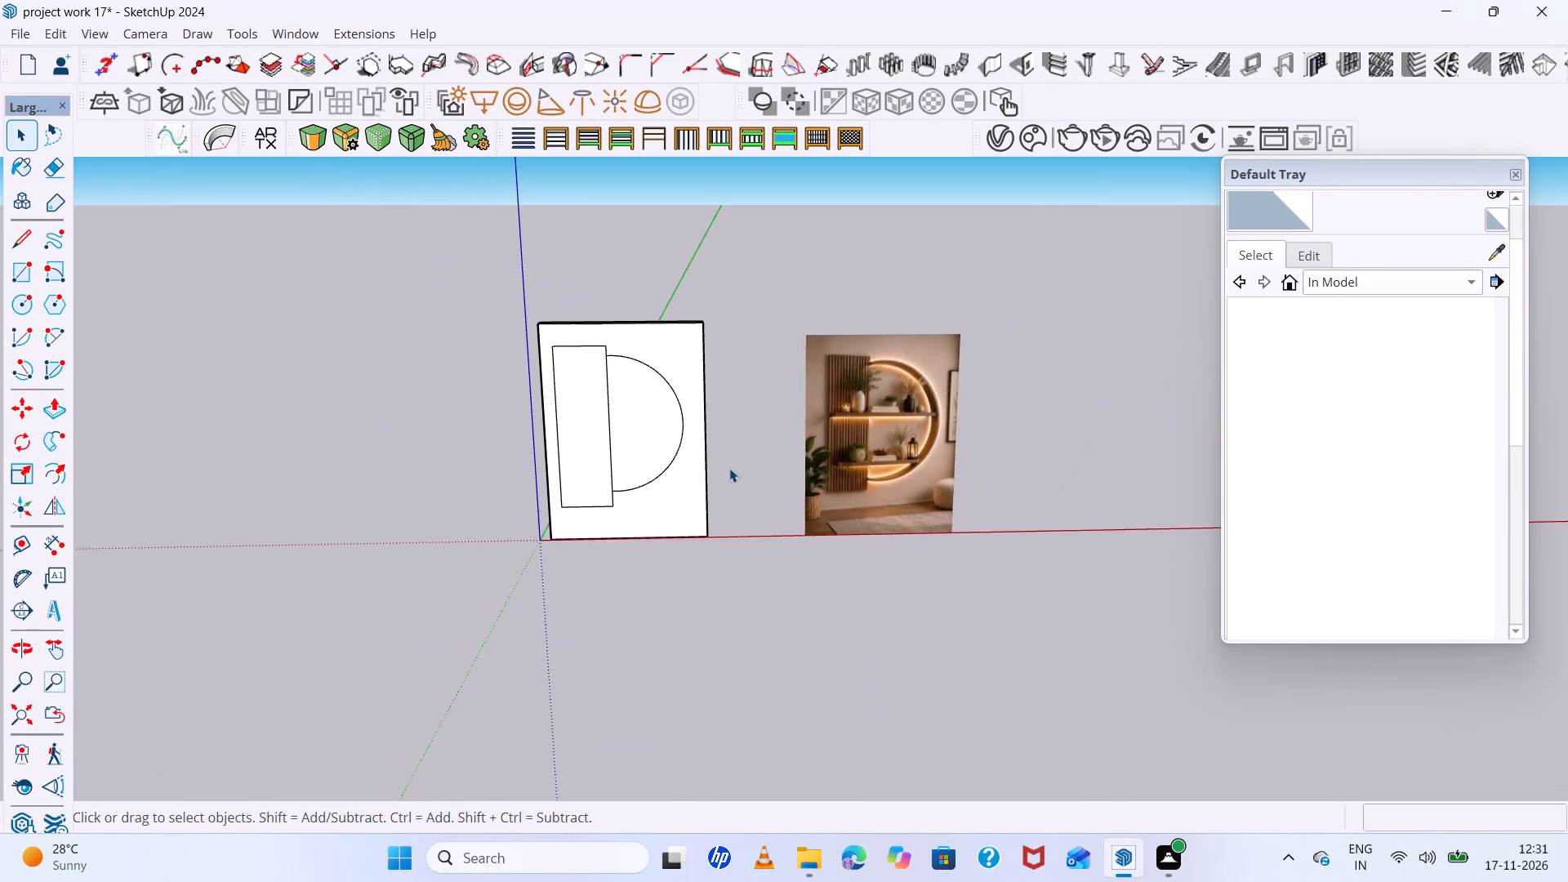
middle_drag(729, 467, 731, 387)
scroll(677, 410, up, 5)
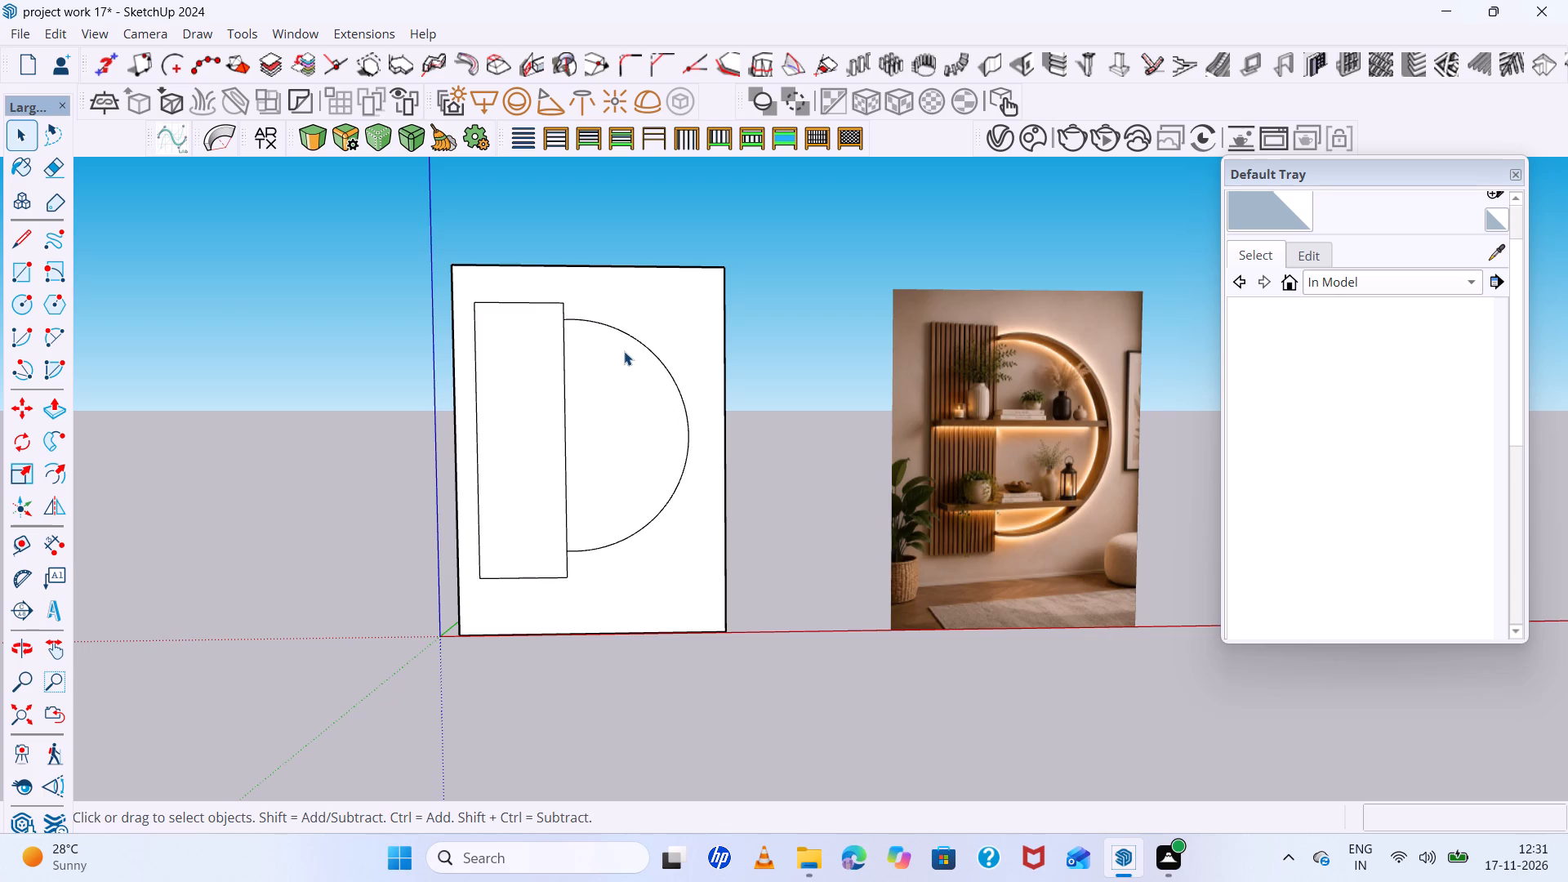
scroll(624, 351, down, 4)
middle_drag(625, 353, 629, 418)
scroll(632, 402, up, 5)
click(634, 399)
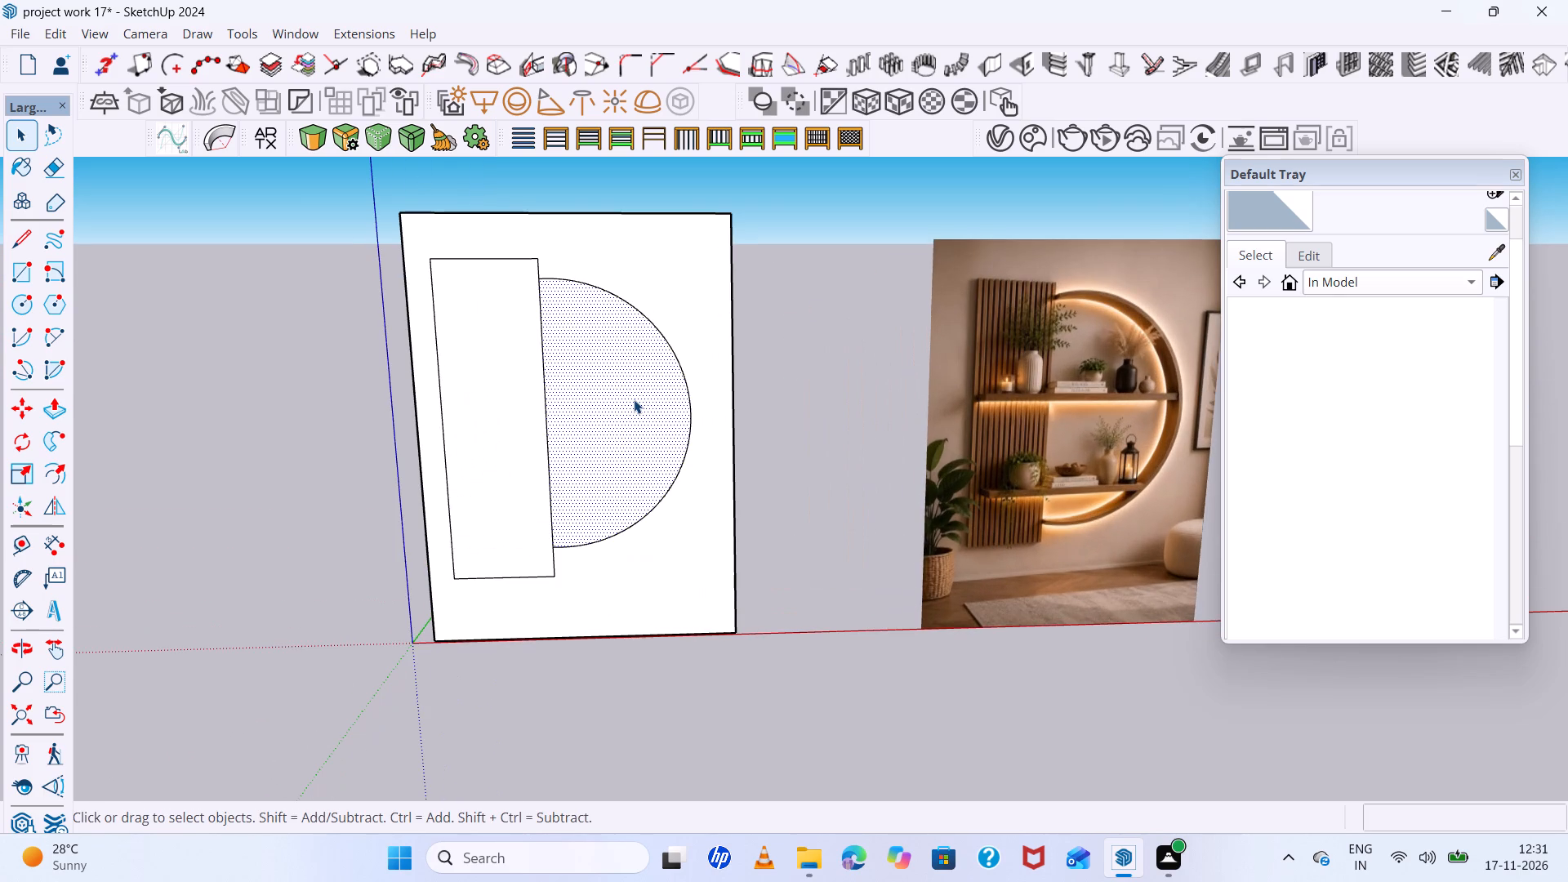
key(f)
click(684, 372)
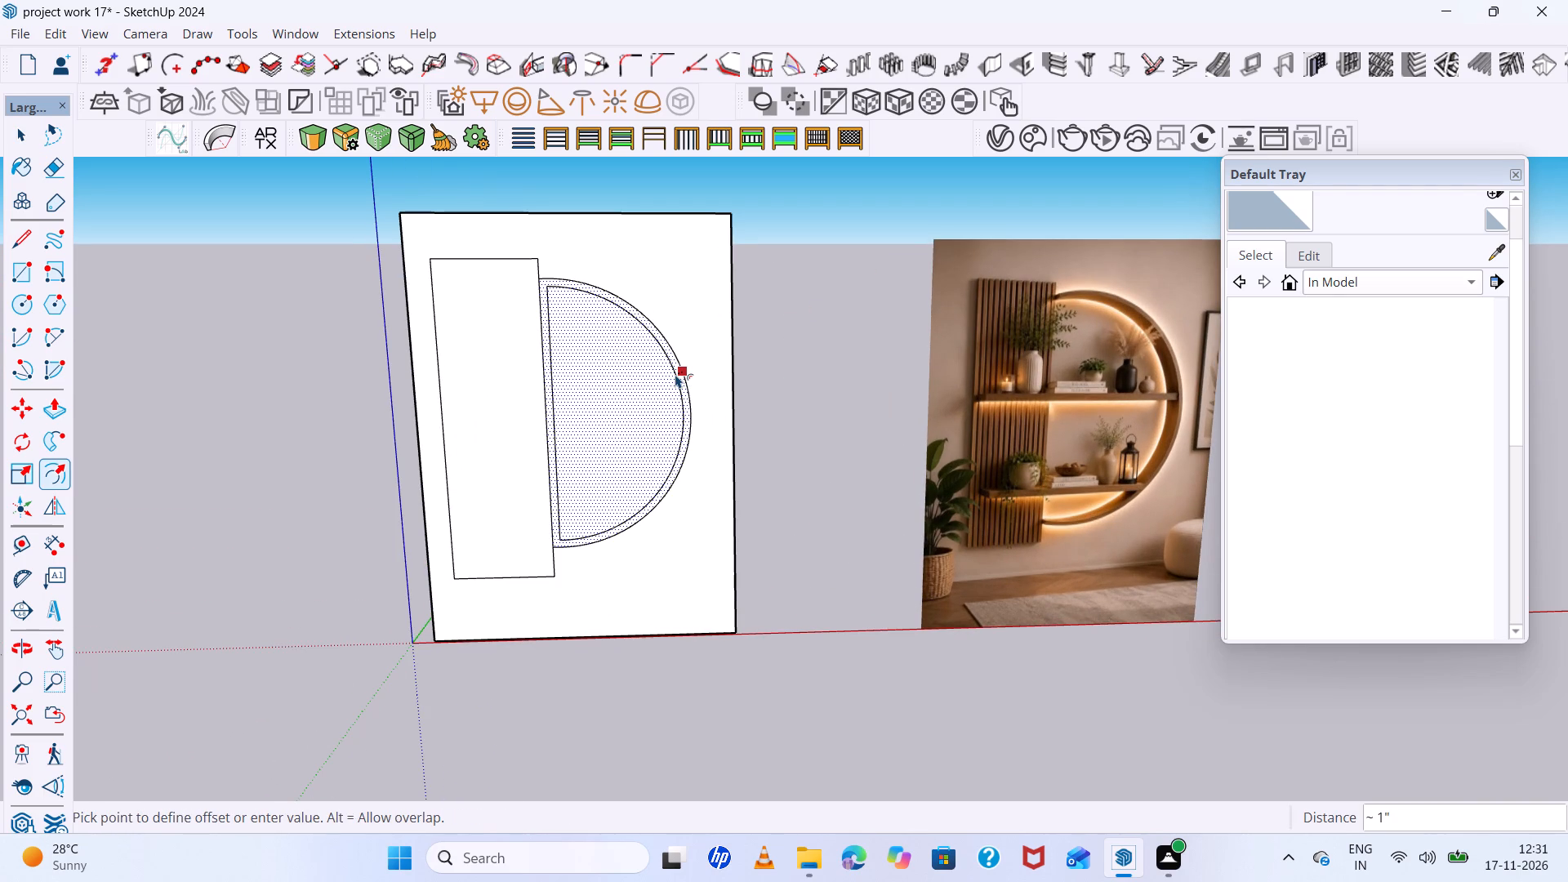
click(675, 374)
key(space)
Draw a line about 1 inch long from the band's upper inner corner across to the tall rectangle's edge.
scroll(408, 250, up, 5)
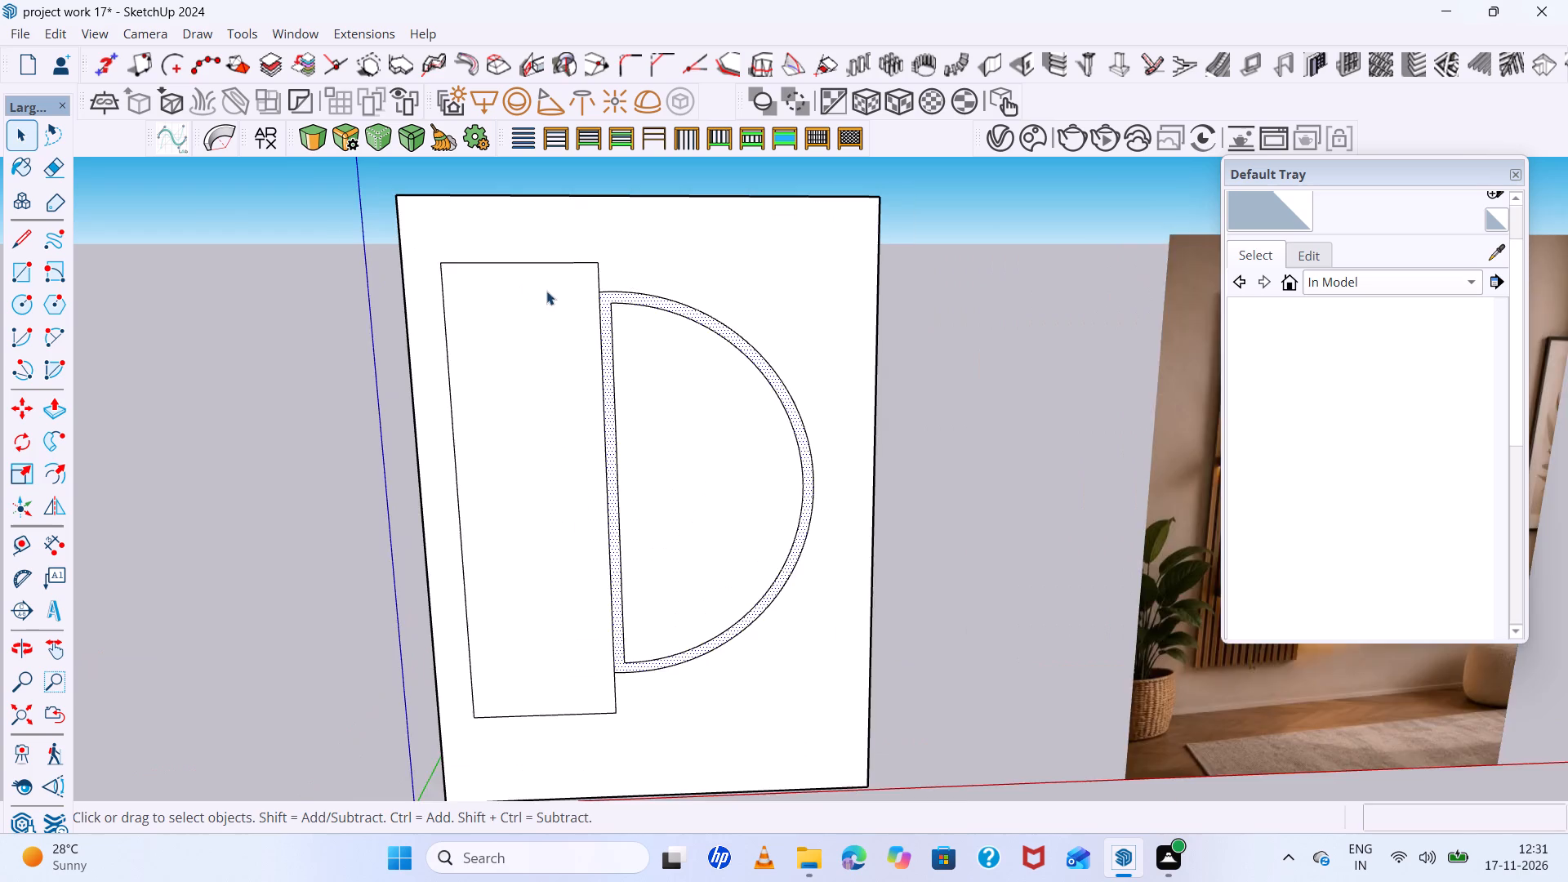
scroll(546, 291, up, 9)
middle_drag(589, 303, 639, 424)
scroll(703, 345, up, 6)
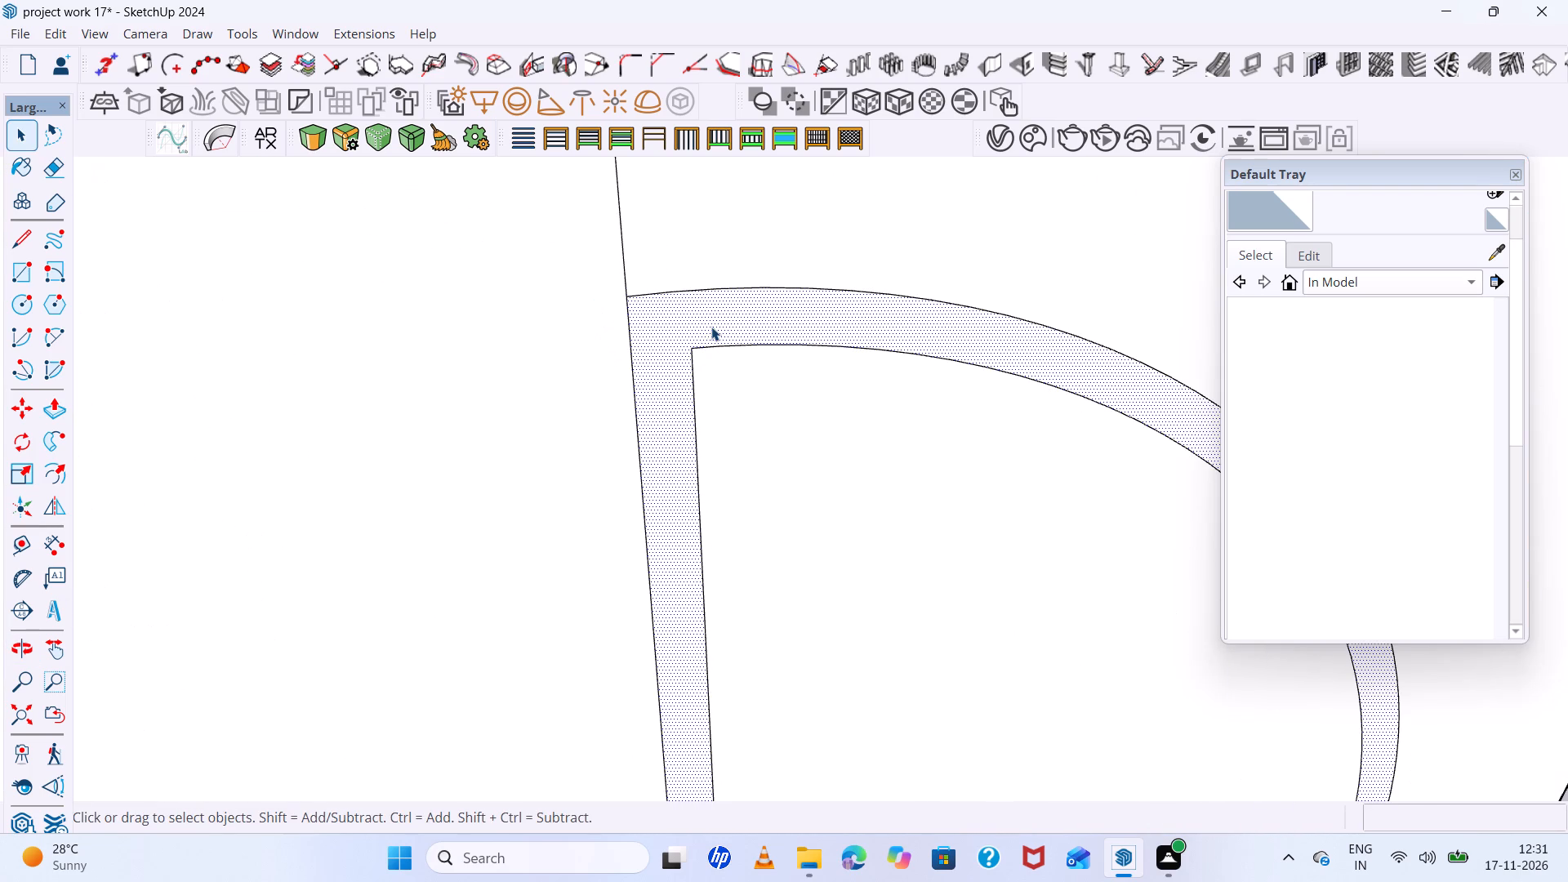
key(l)
scroll(711, 327, up, 4)
click(682, 362)
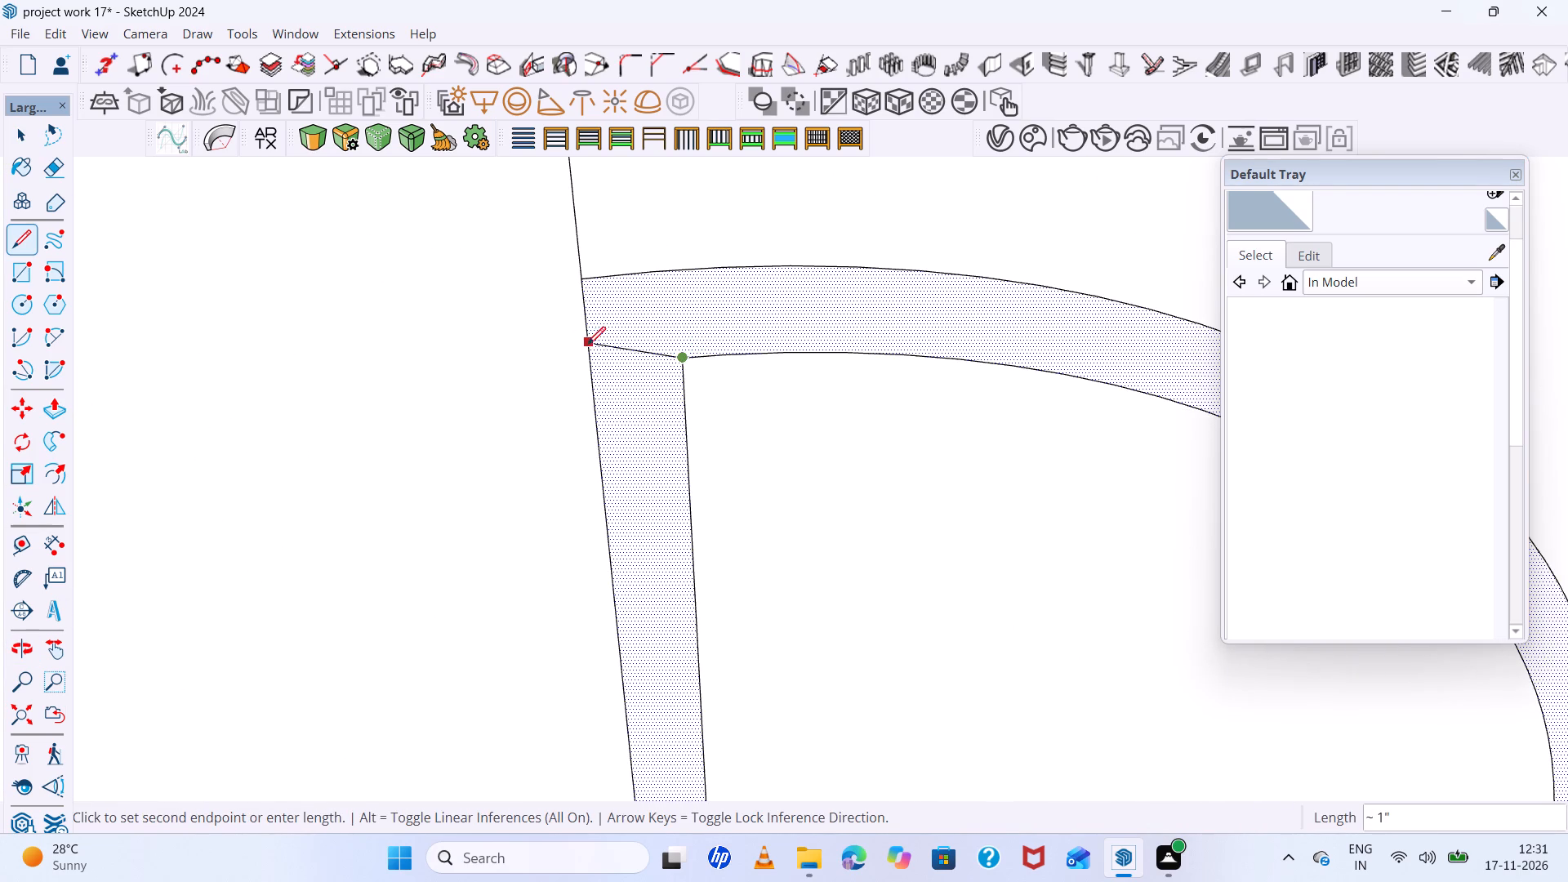
click(585, 363)
scroll(594, 359, down, 19)
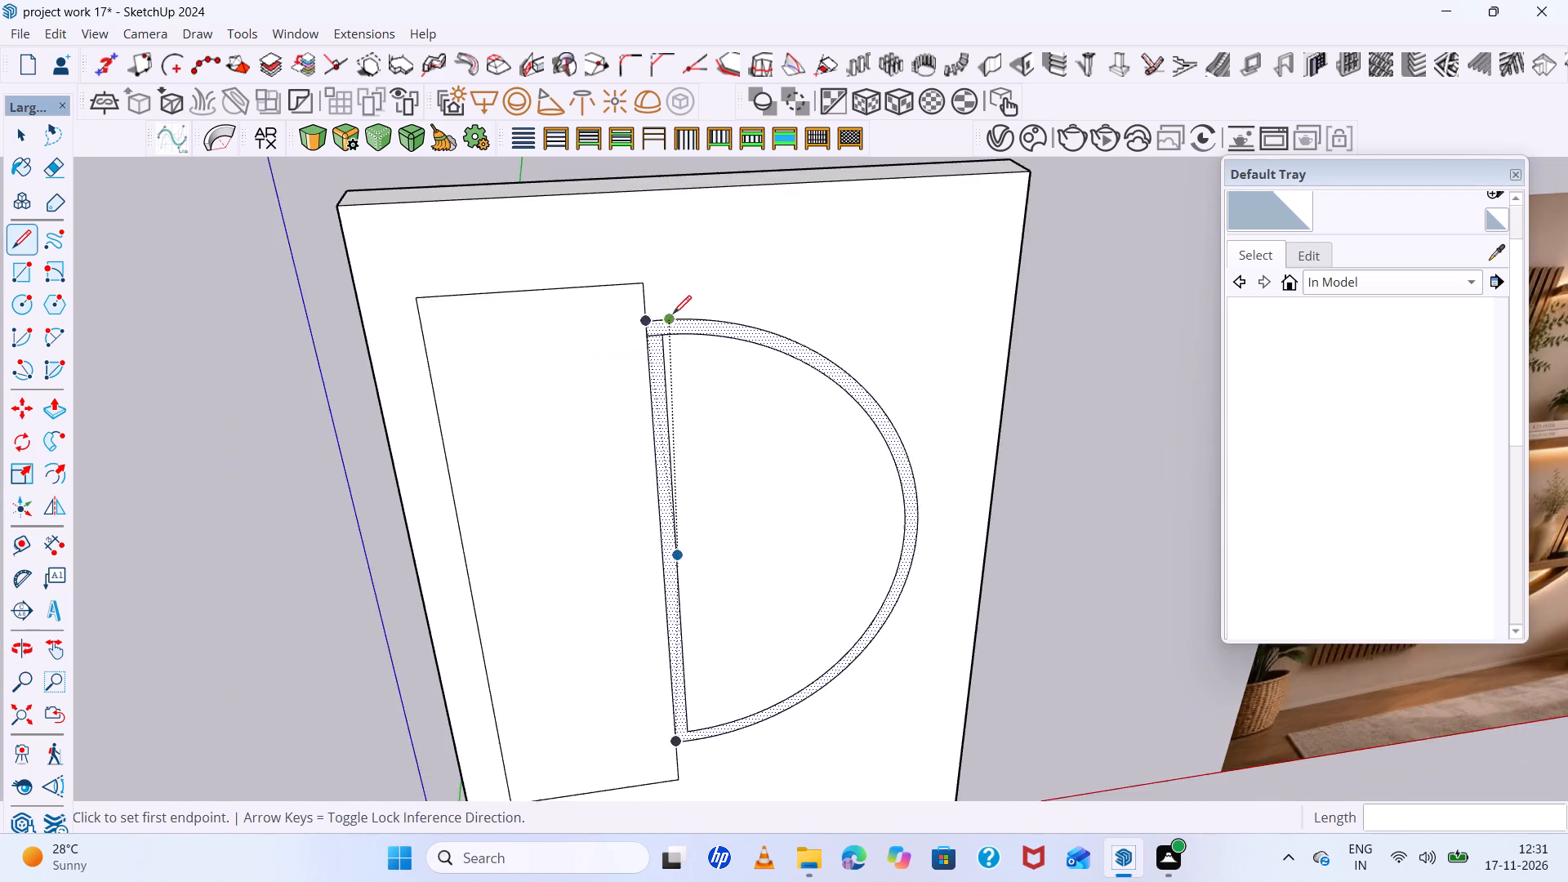
key(space)
Draw a matching line about 1 inch long from the band's lower inner corner across to the rectangle's edge.
scroll(673, 314, down, 1)
scroll(697, 506, up, 4)
scroll(696, 511, down, 7)
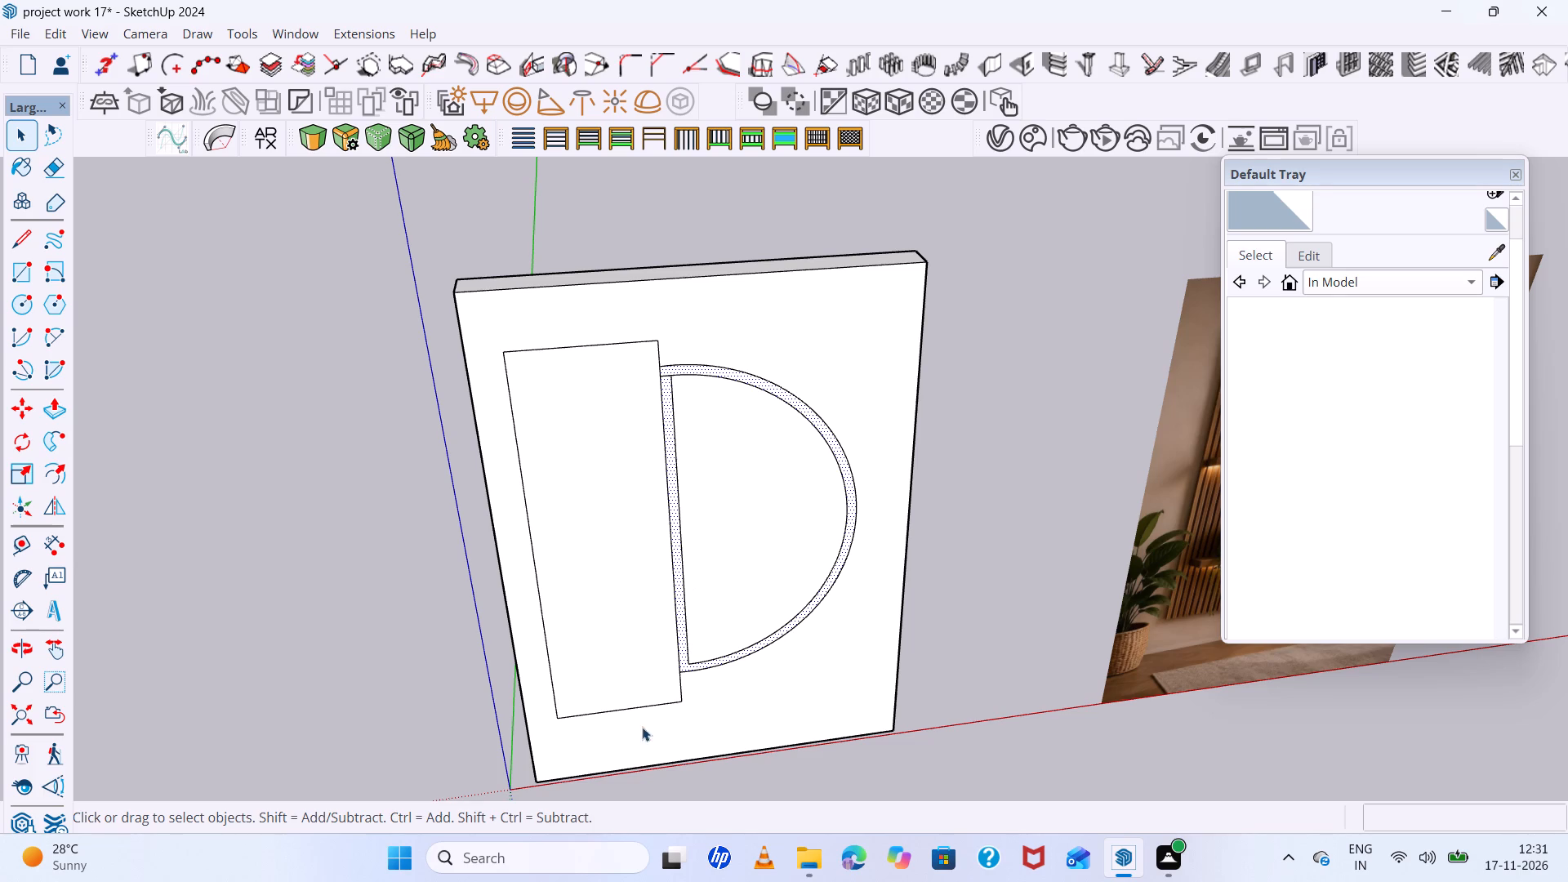
scroll(688, 668, up, 10)
key(l)
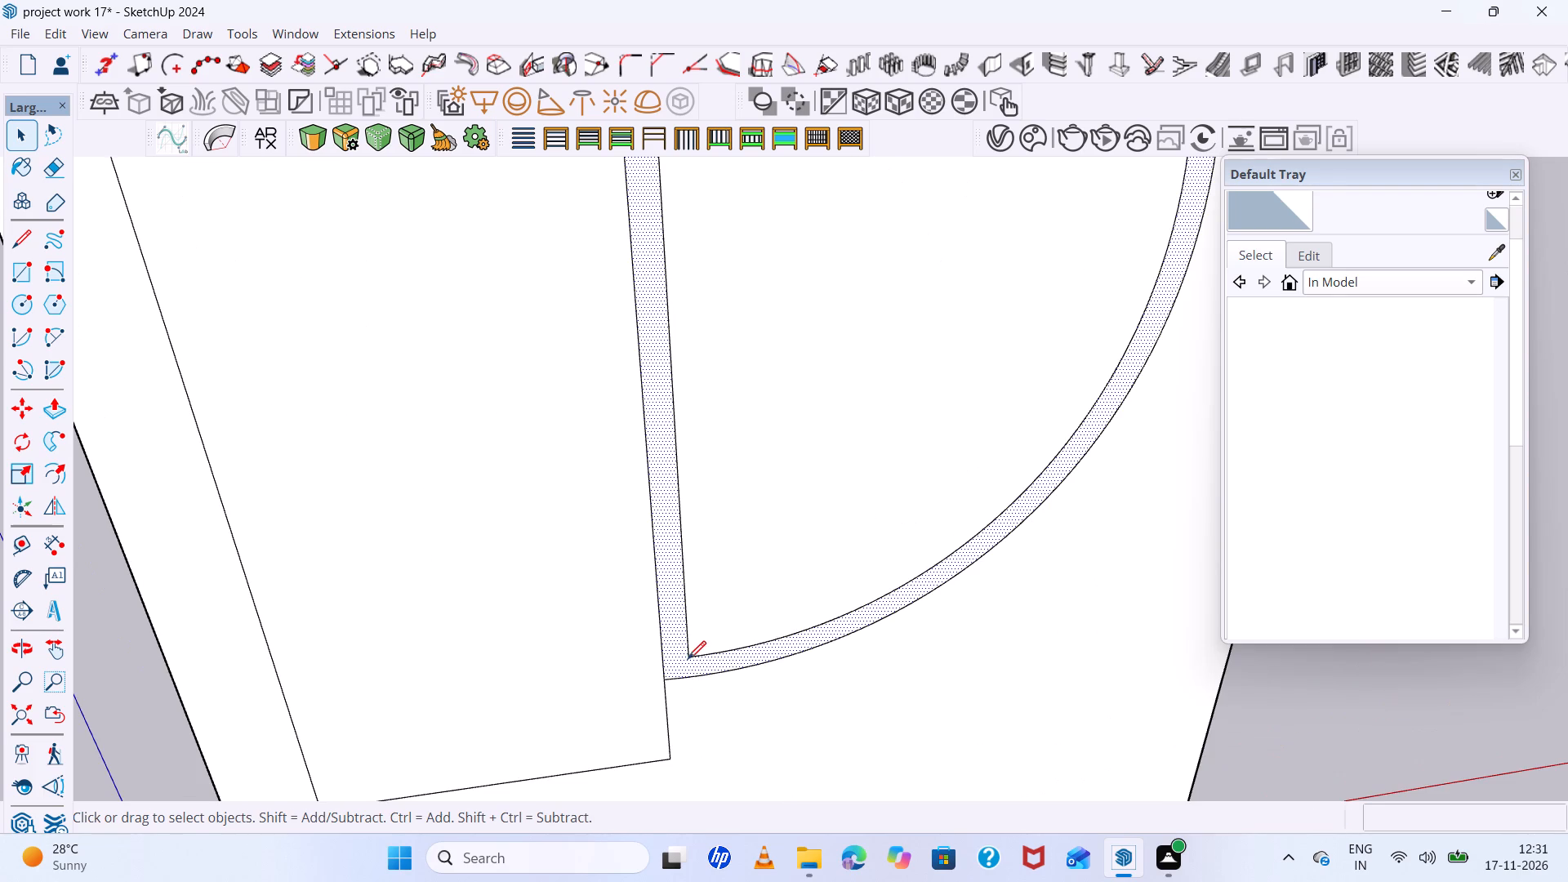
scroll(688, 659, up, 7)
click(688, 658)
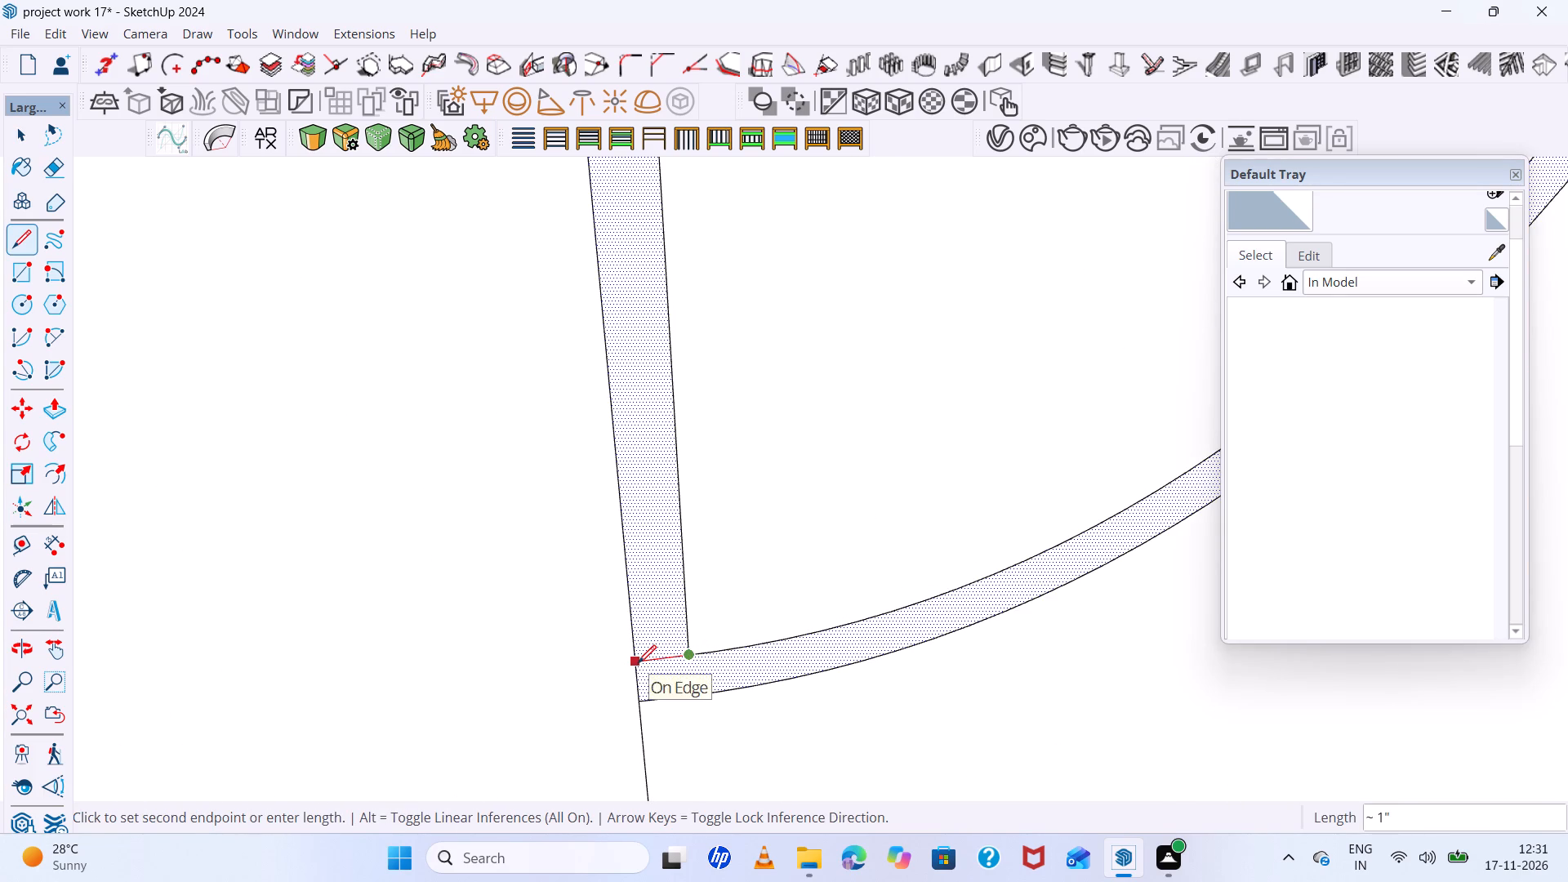
click(635, 661)
key(space)
Delete the band's straight inner edge beside the rectangle, leaving only the curved strip.
scroll(635, 661, down, 10)
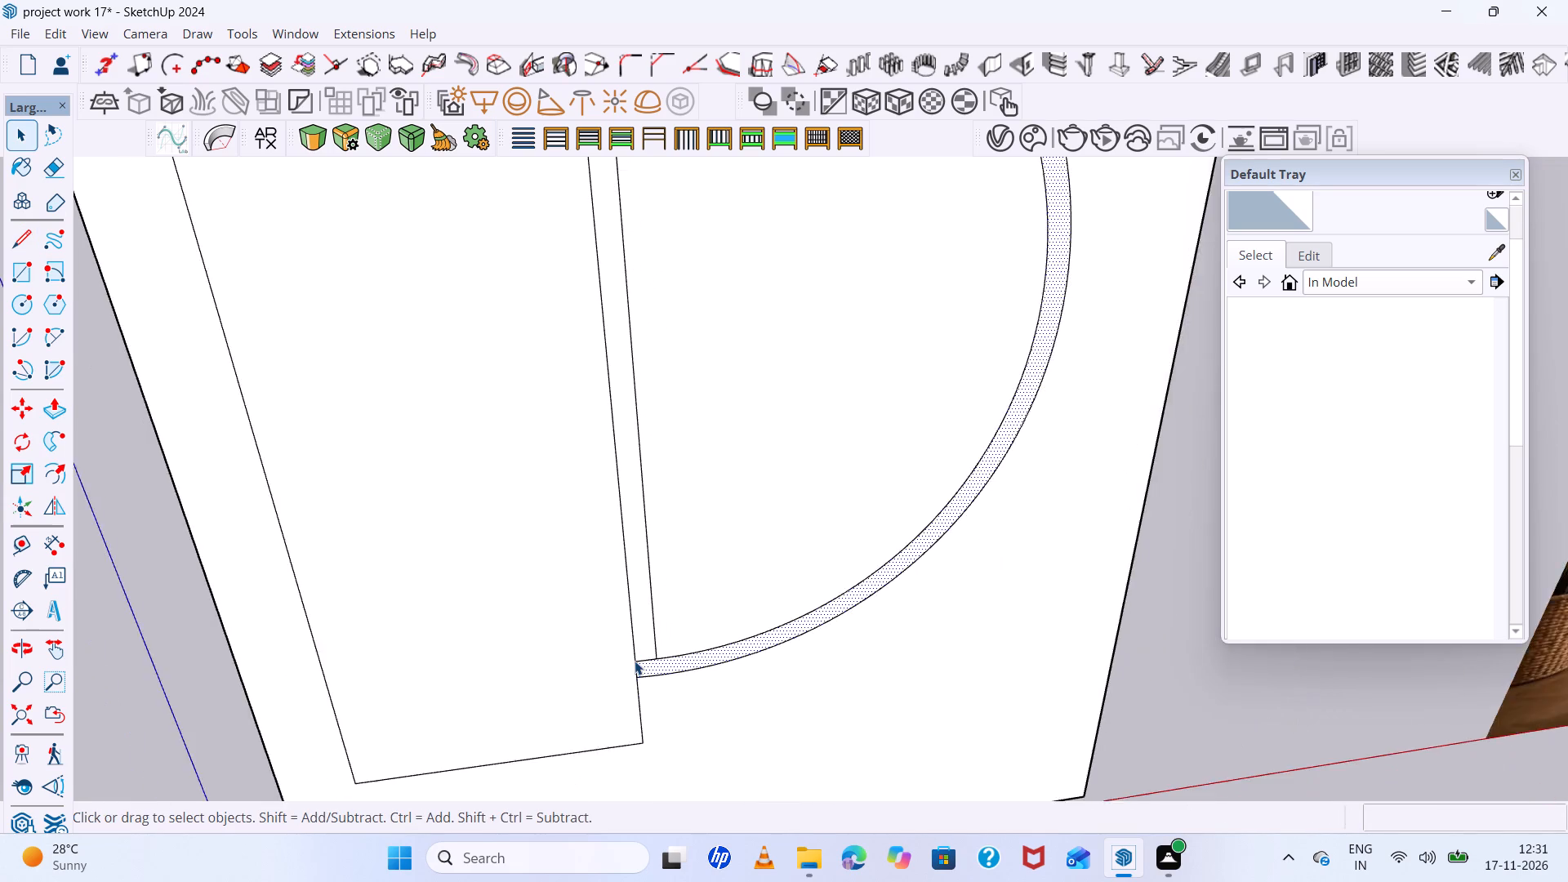
scroll(635, 661, down, 6)
click(647, 644)
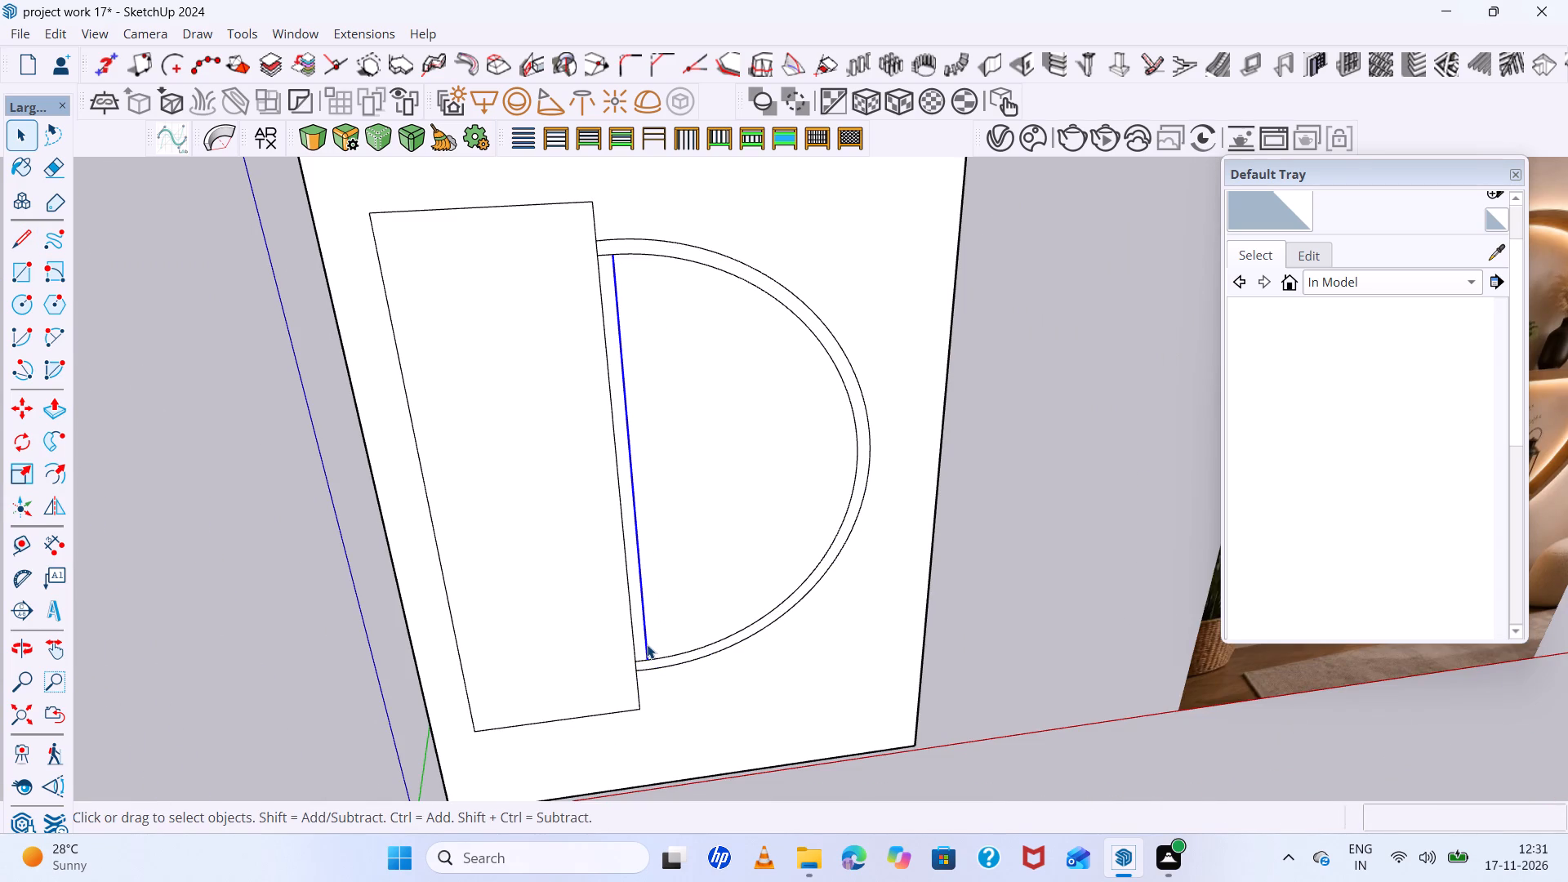
key(Delete)
Push/pull the curved strip 4 inches out from the wall panel to form the half-round frame.
scroll(647, 644, down, 7)
scroll(707, 395, up, 4)
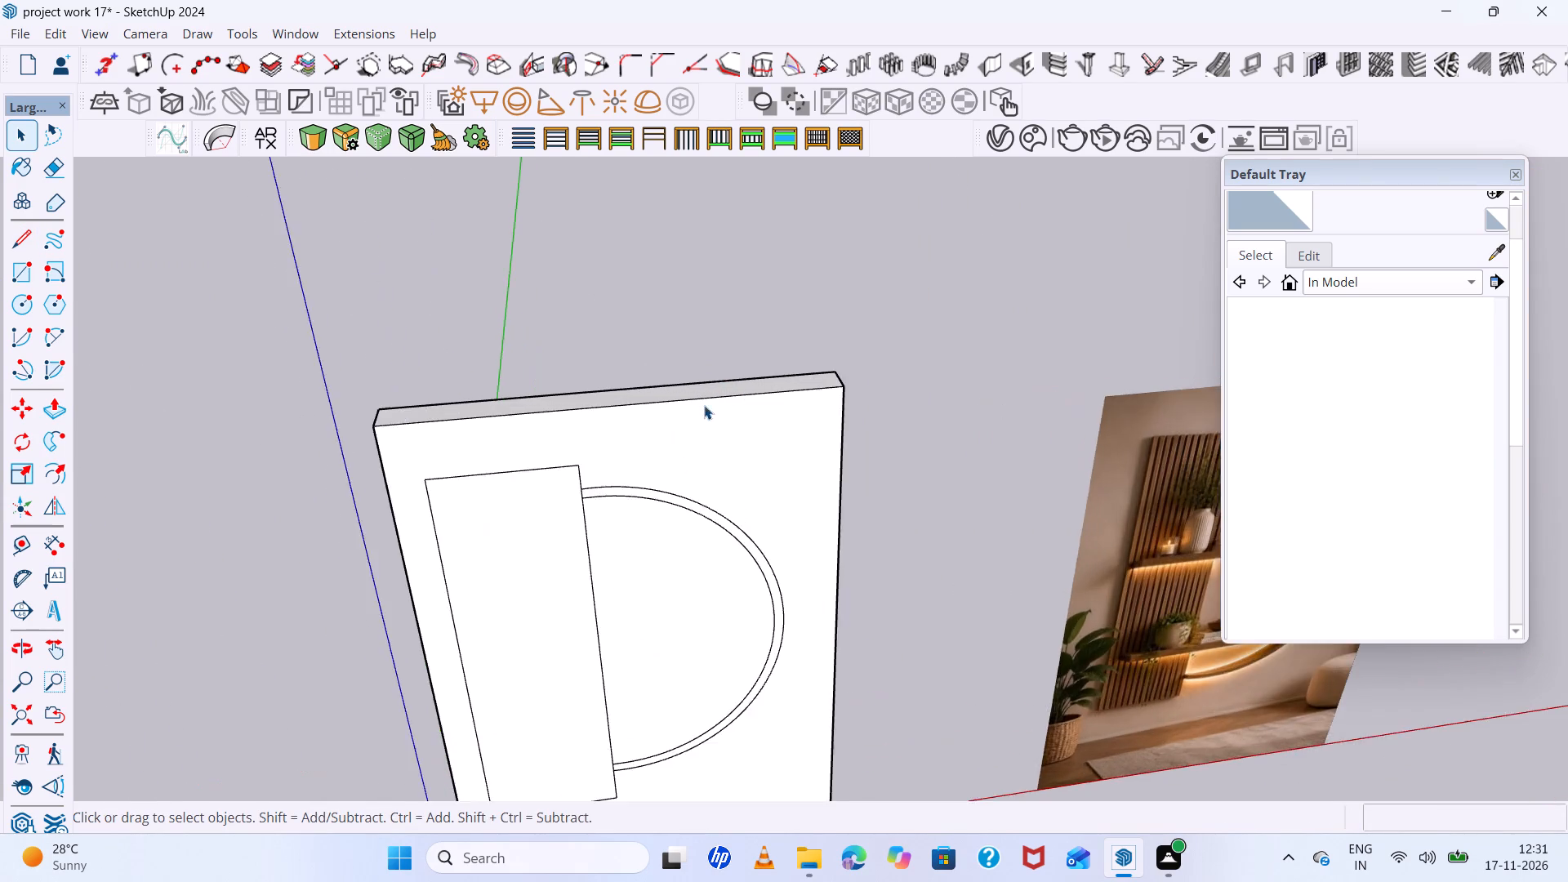
scroll(670, 464, down, 5)
scroll(737, 542, up, 5)
scroll(738, 542, down, 4)
middle_drag(738, 542, 606, 550)
scroll(683, 509, up, 4)
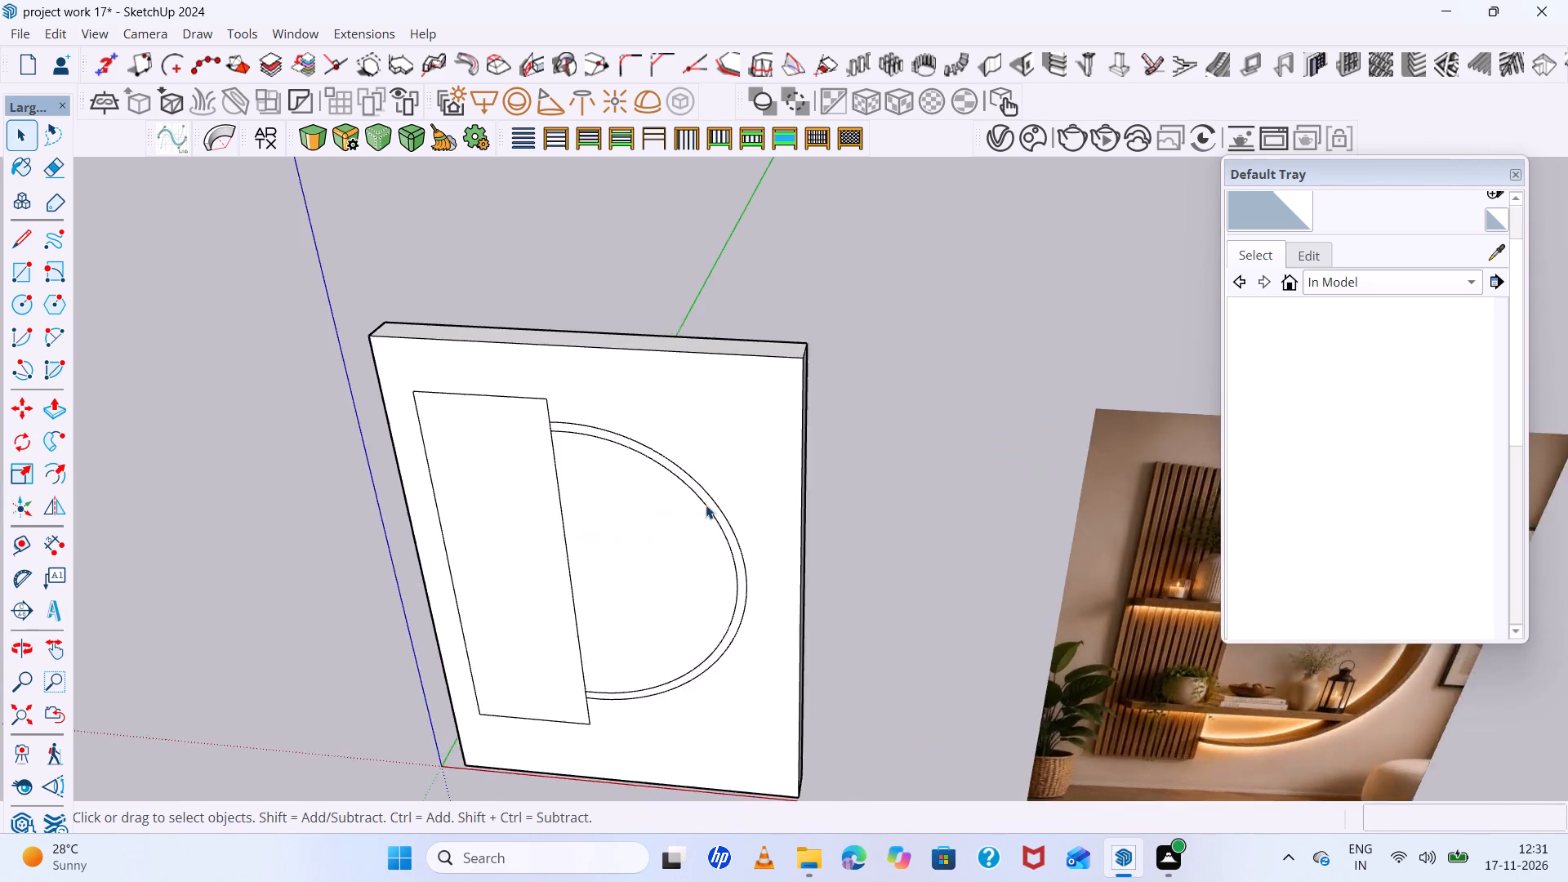
scroll(714, 500, up, 5)
click(712, 505)
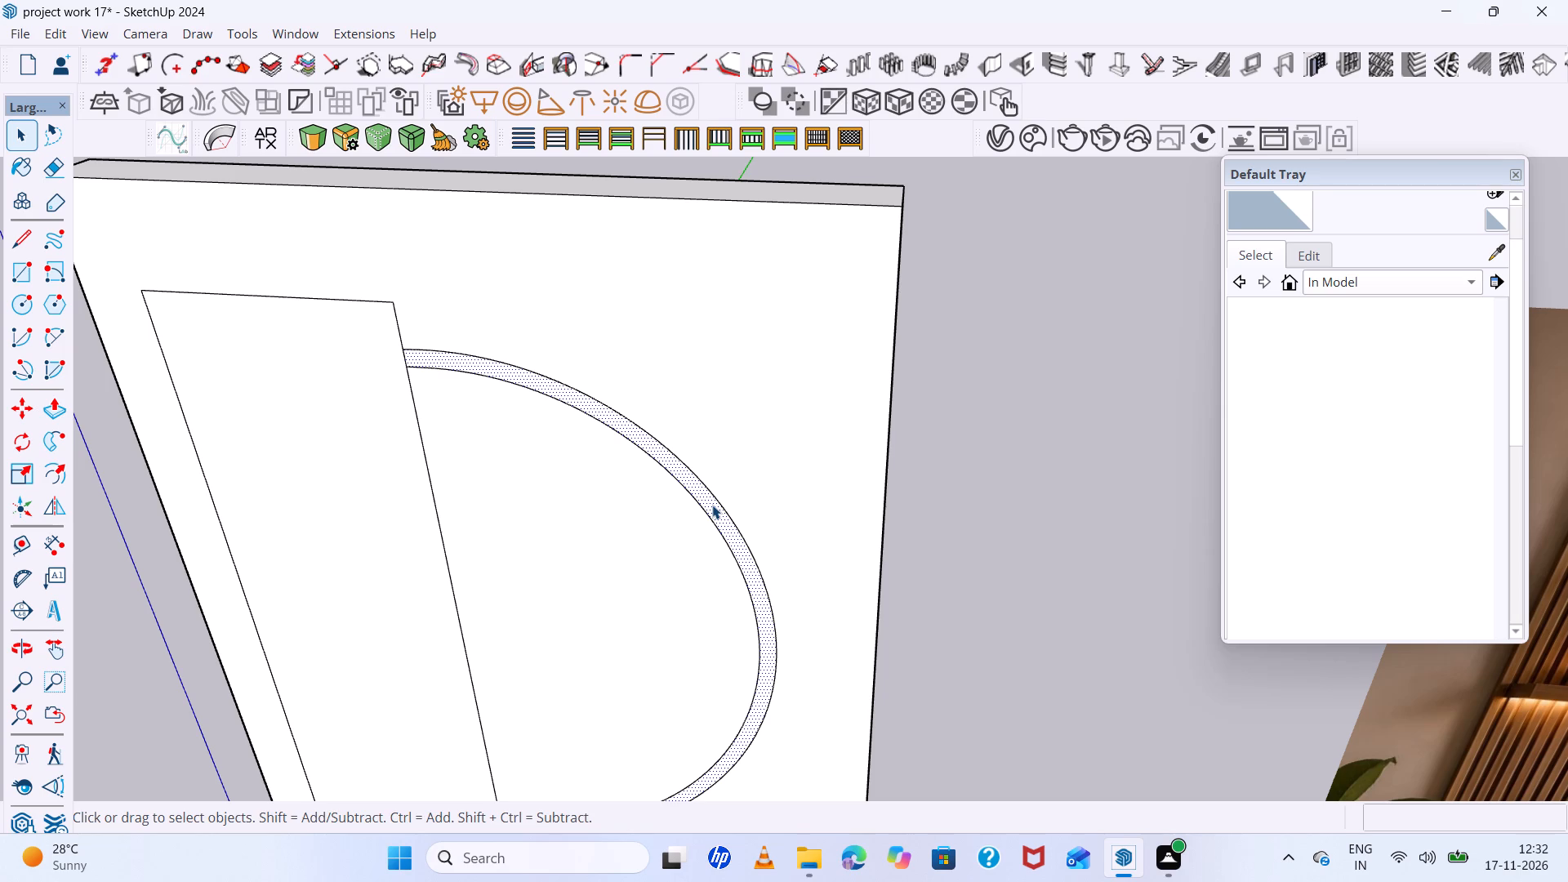
key(p)
click(712, 505)
scroll(687, 534, down, 5)
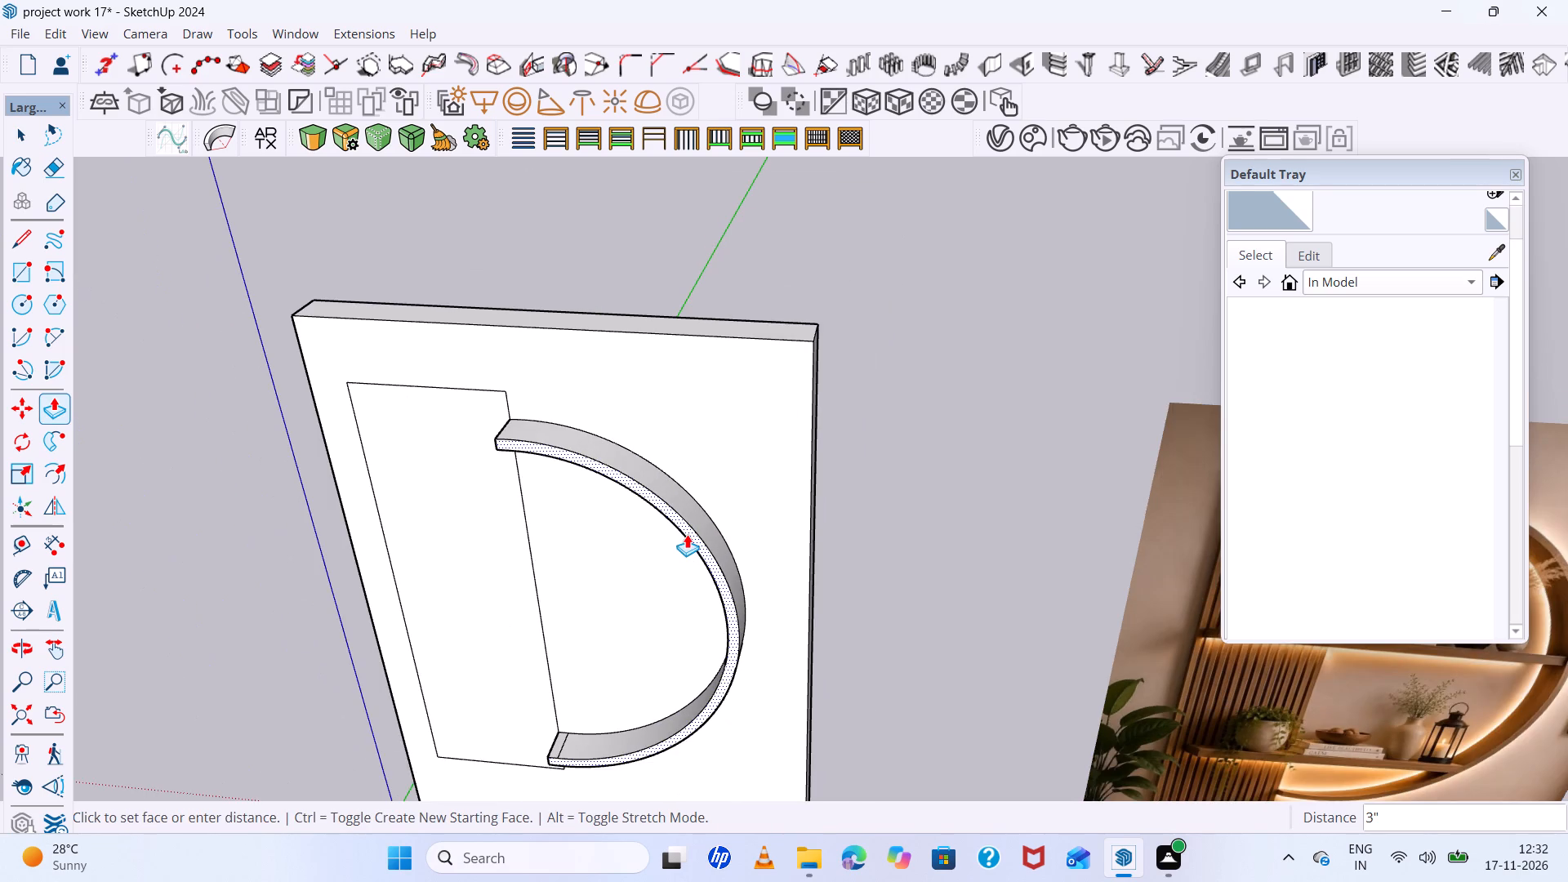
scroll(687, 534, down, 4)
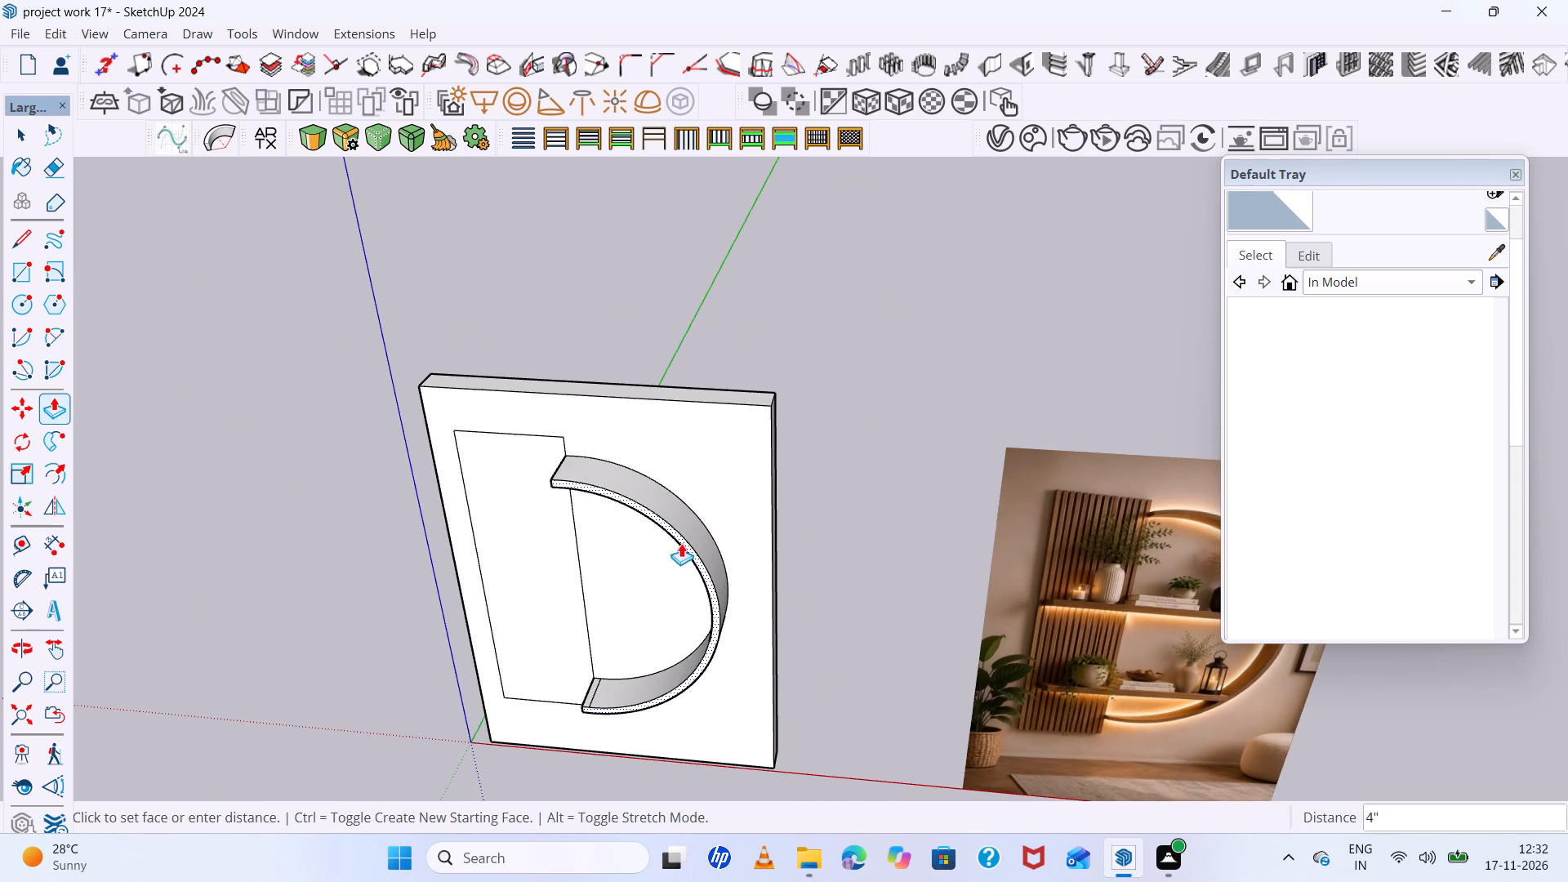
click(681, 543)
Copy the tall rectangle's outer long edge 0.8 inches inward along its top edge.
scroll(555, 572, down, 5)
middle_drag(555, 572, 693, 468)
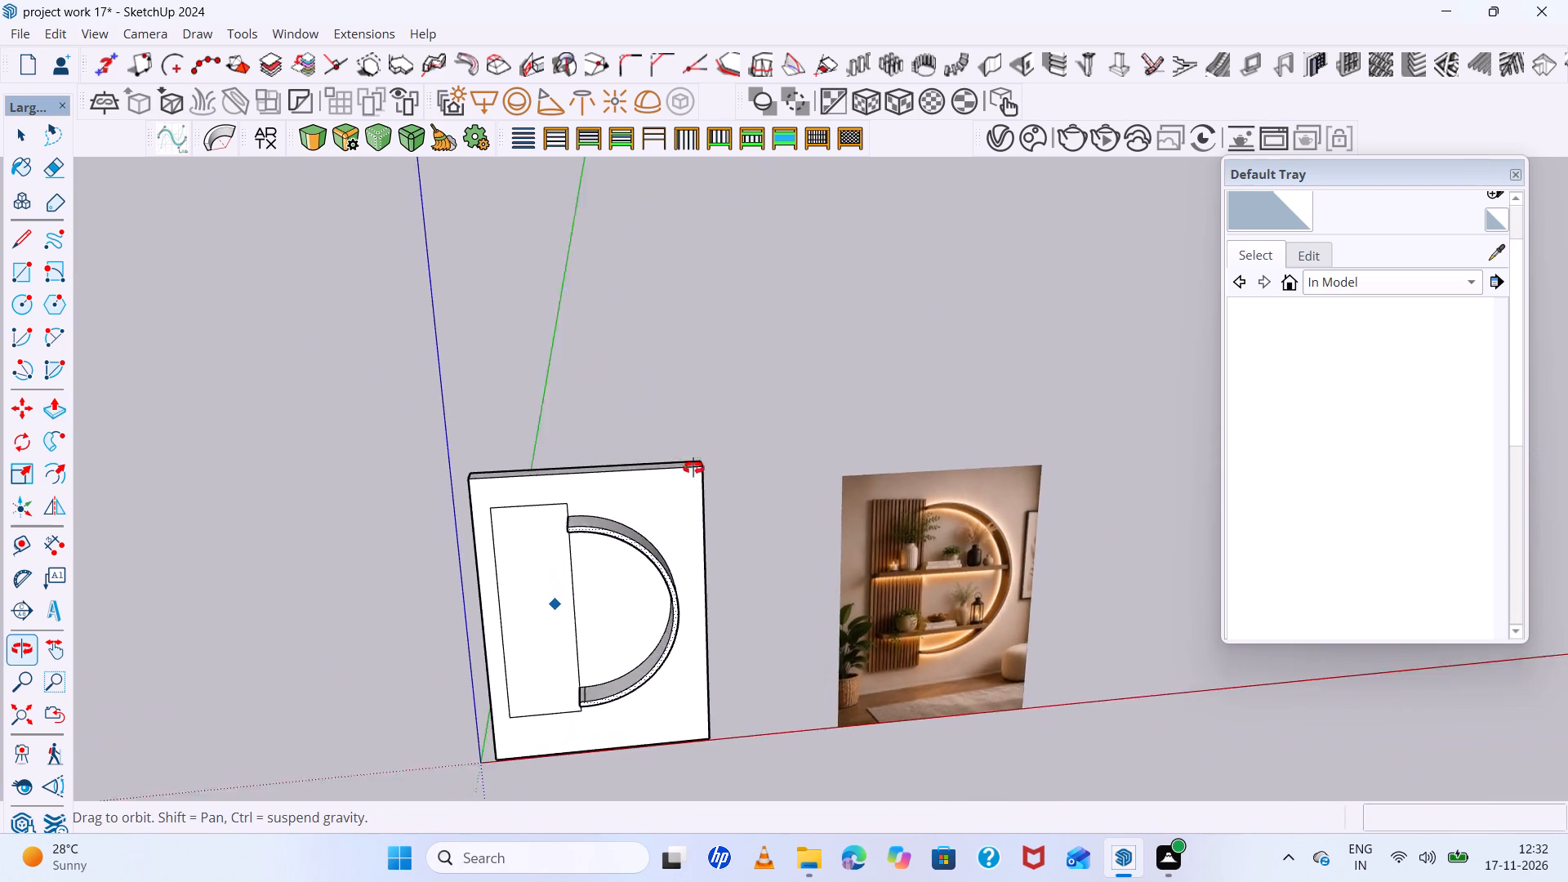
middle_drag(693, 468, 712, 452)
scroll(504, 549, up, 5)
key(space)
scroll(623, 541, up, 4)
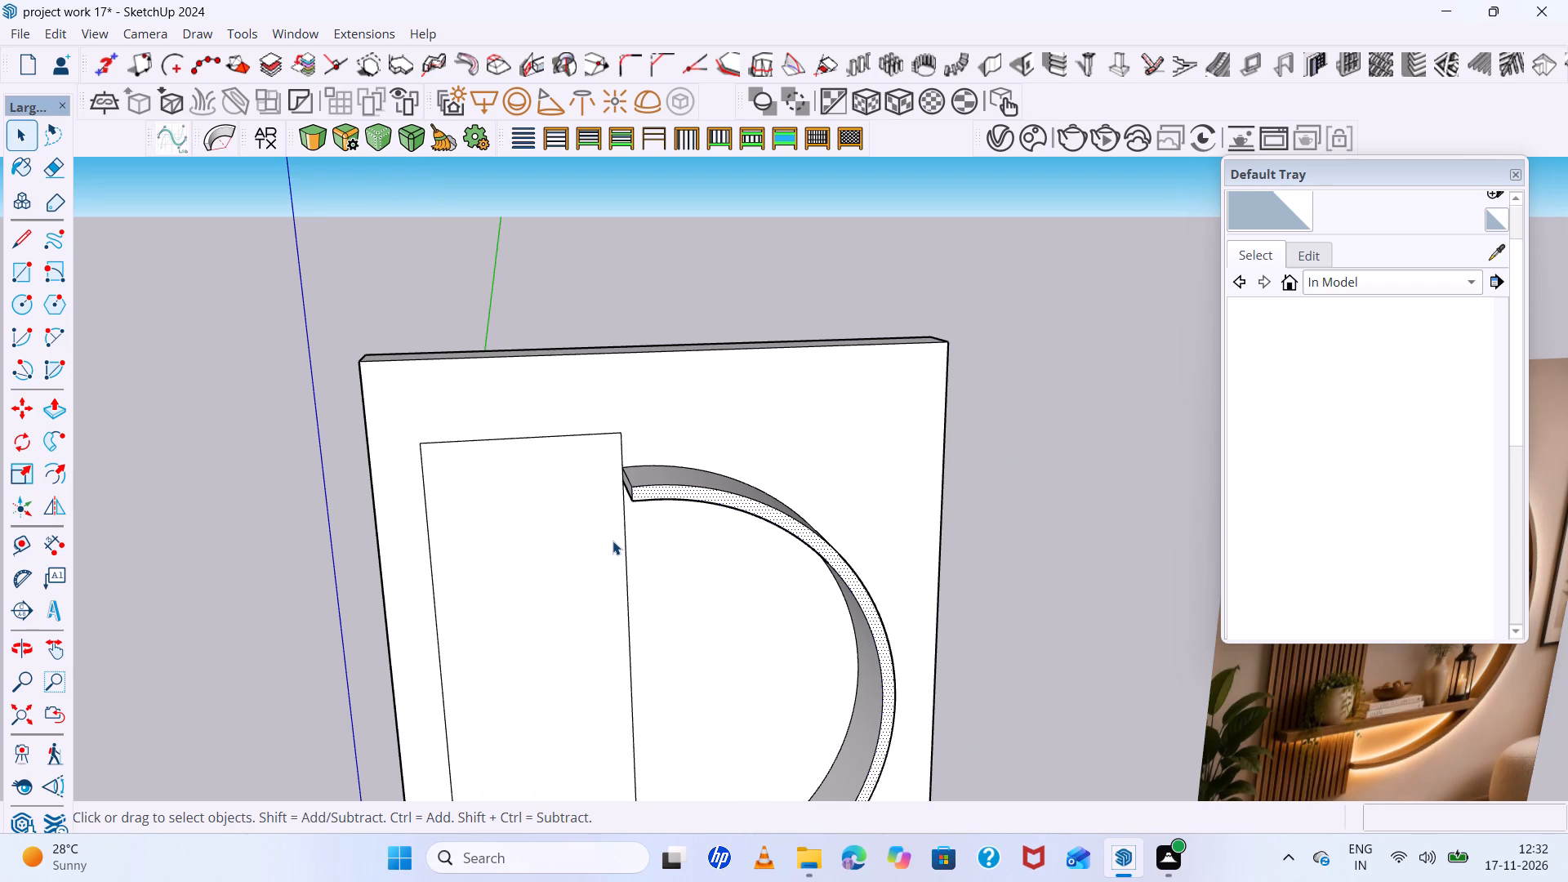
scroll(612, 541, down, 5)
scroll(612, 541, up, 2)
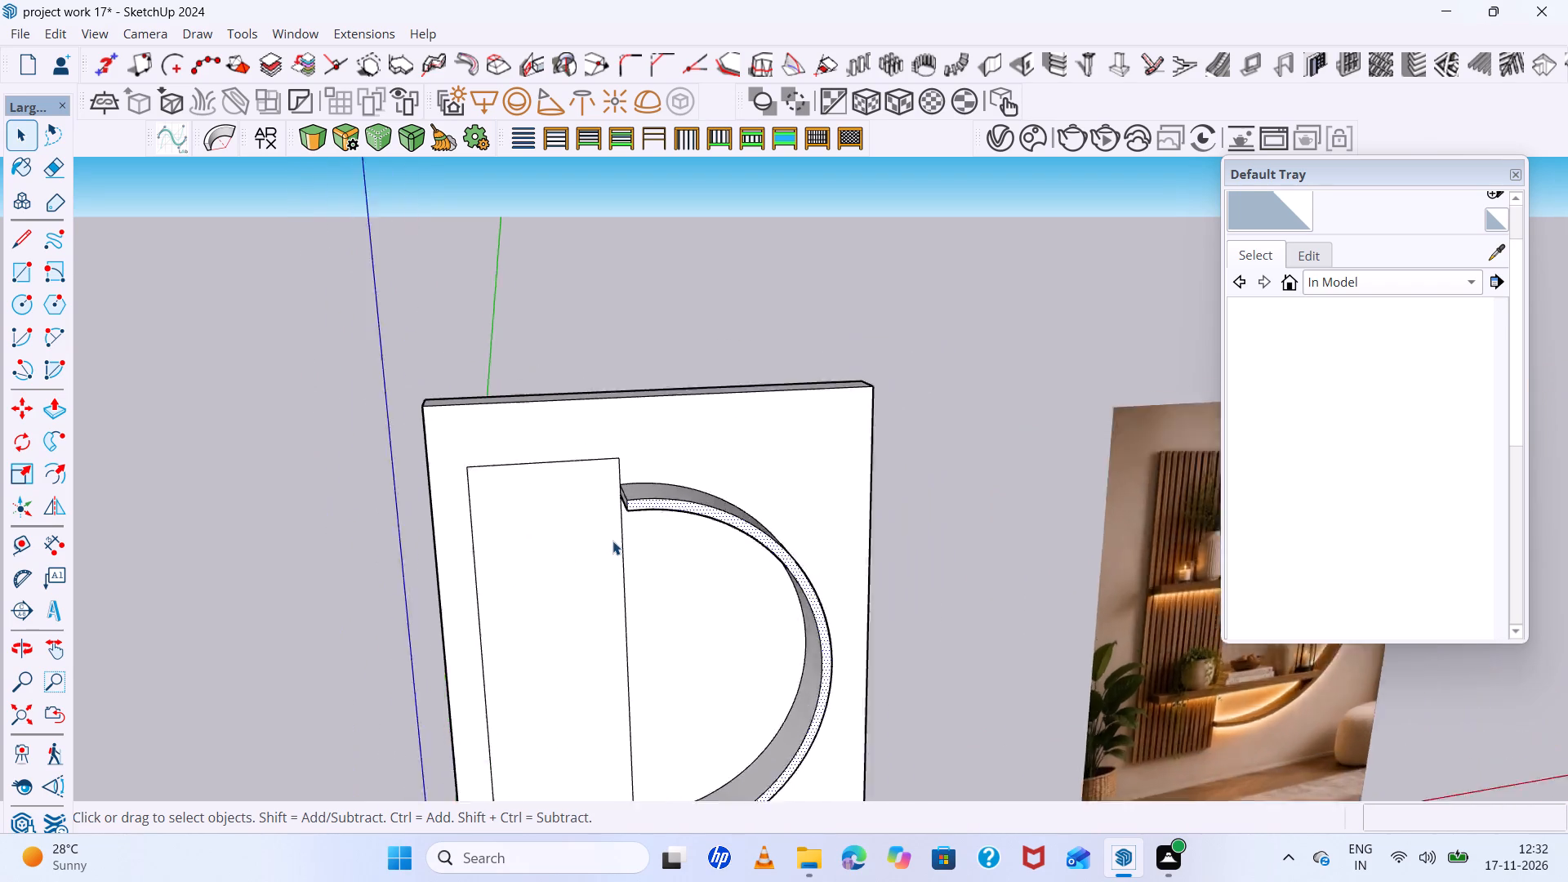
scroll(612, 541, up, 3)
scroll(592, 524, down, 10)
middle_drag(581, 515, 577, 445)
scroll(553, 549, up, 5)
click(550, 561)
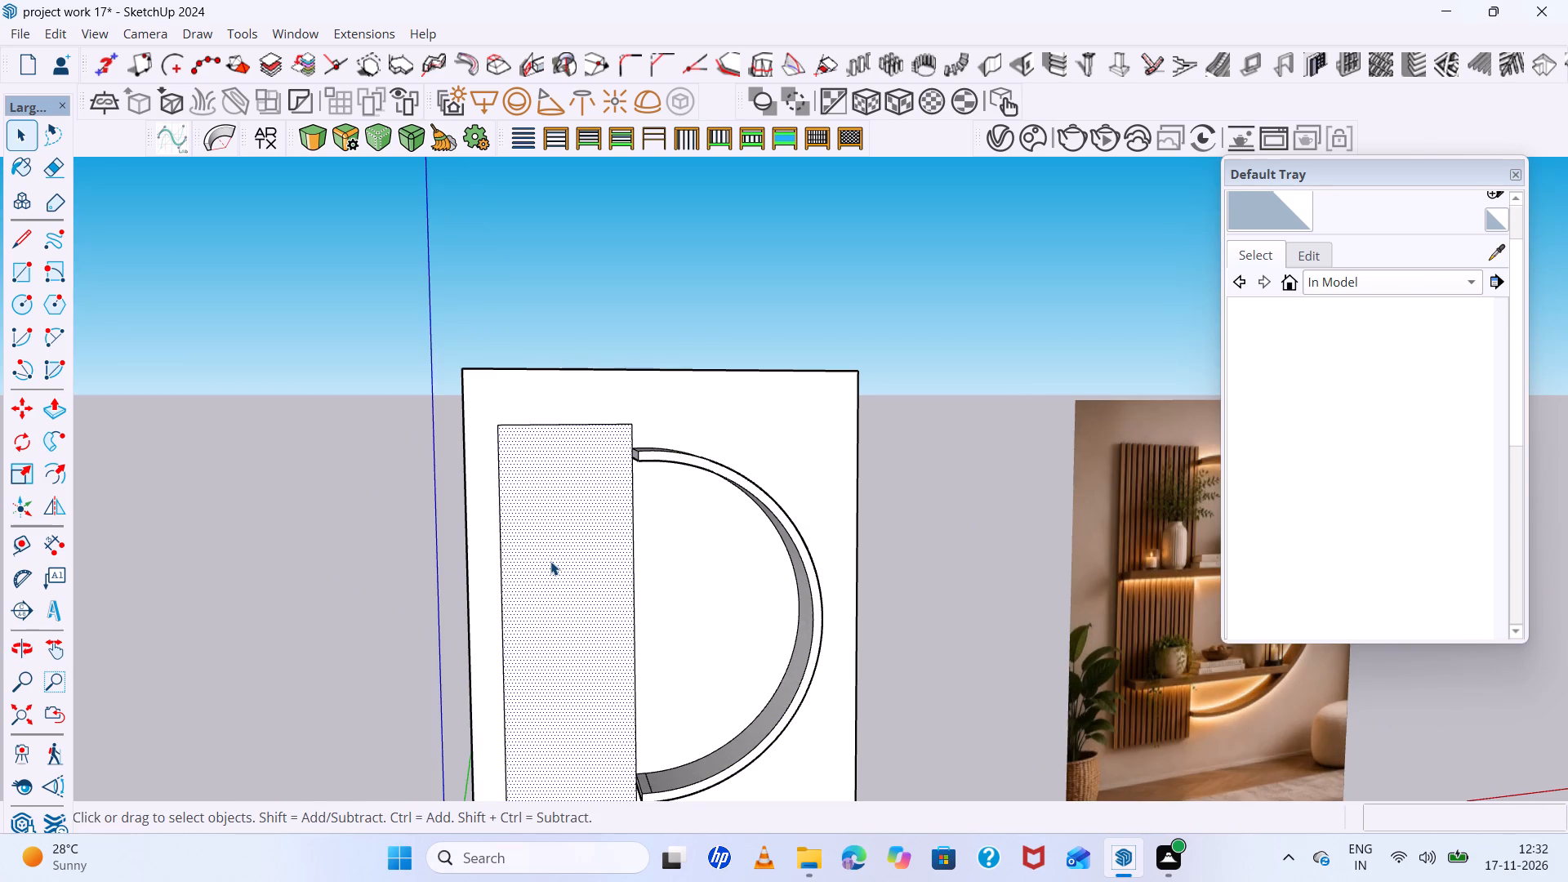
scroll(489, 570, up, 4)
scroll(489, 570, down, 6)
scroll(537, 474, up, 5)
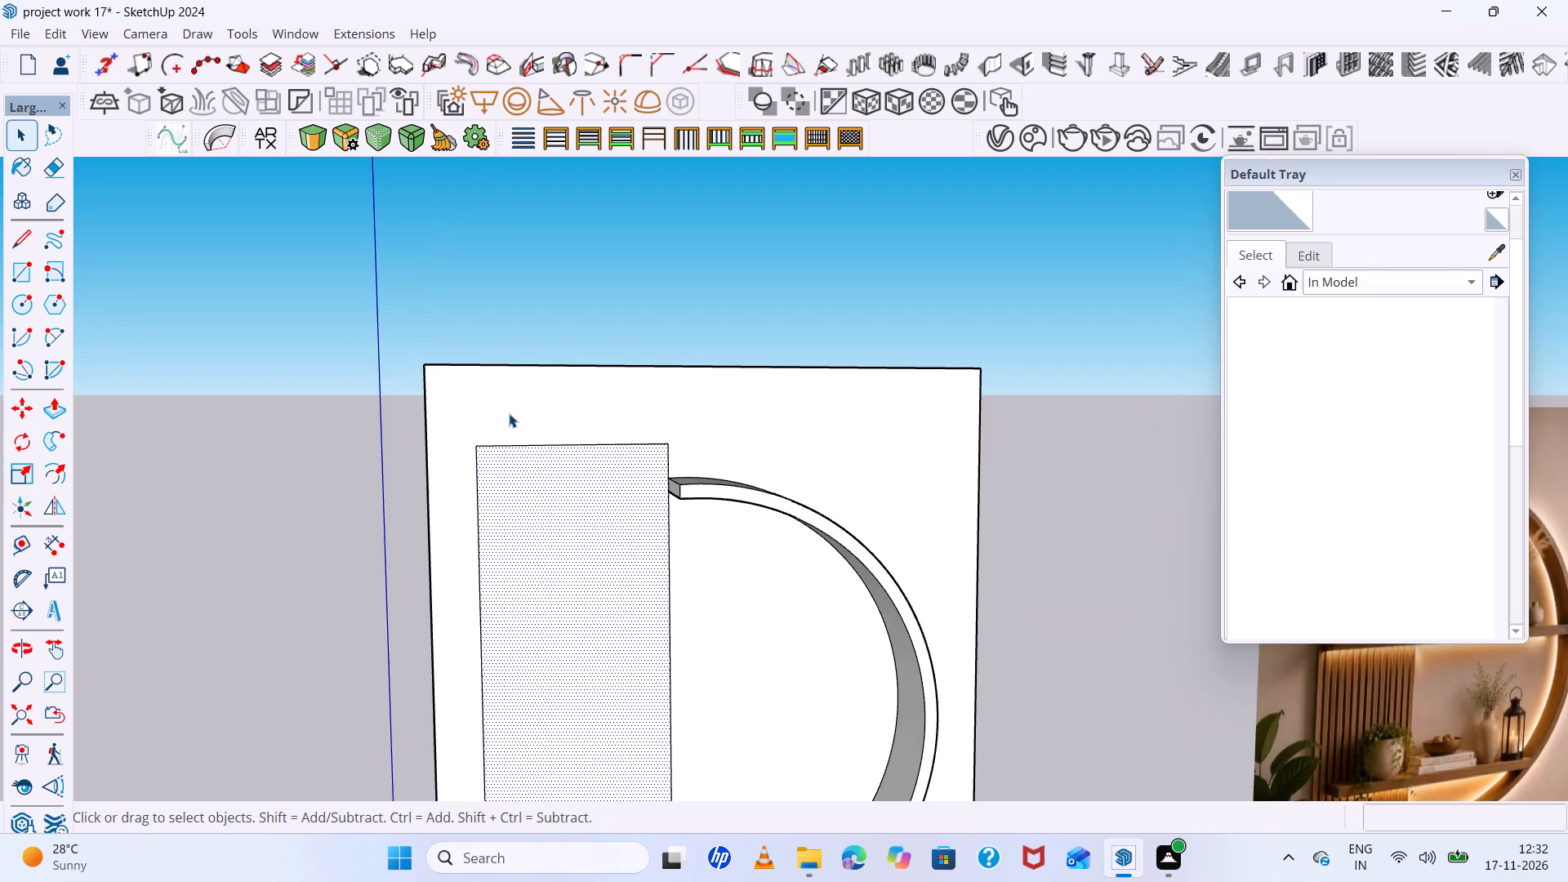
middle_drag(509, 414, 423, 555)
scroll(468, 469, up, 5)
click(496, 439)
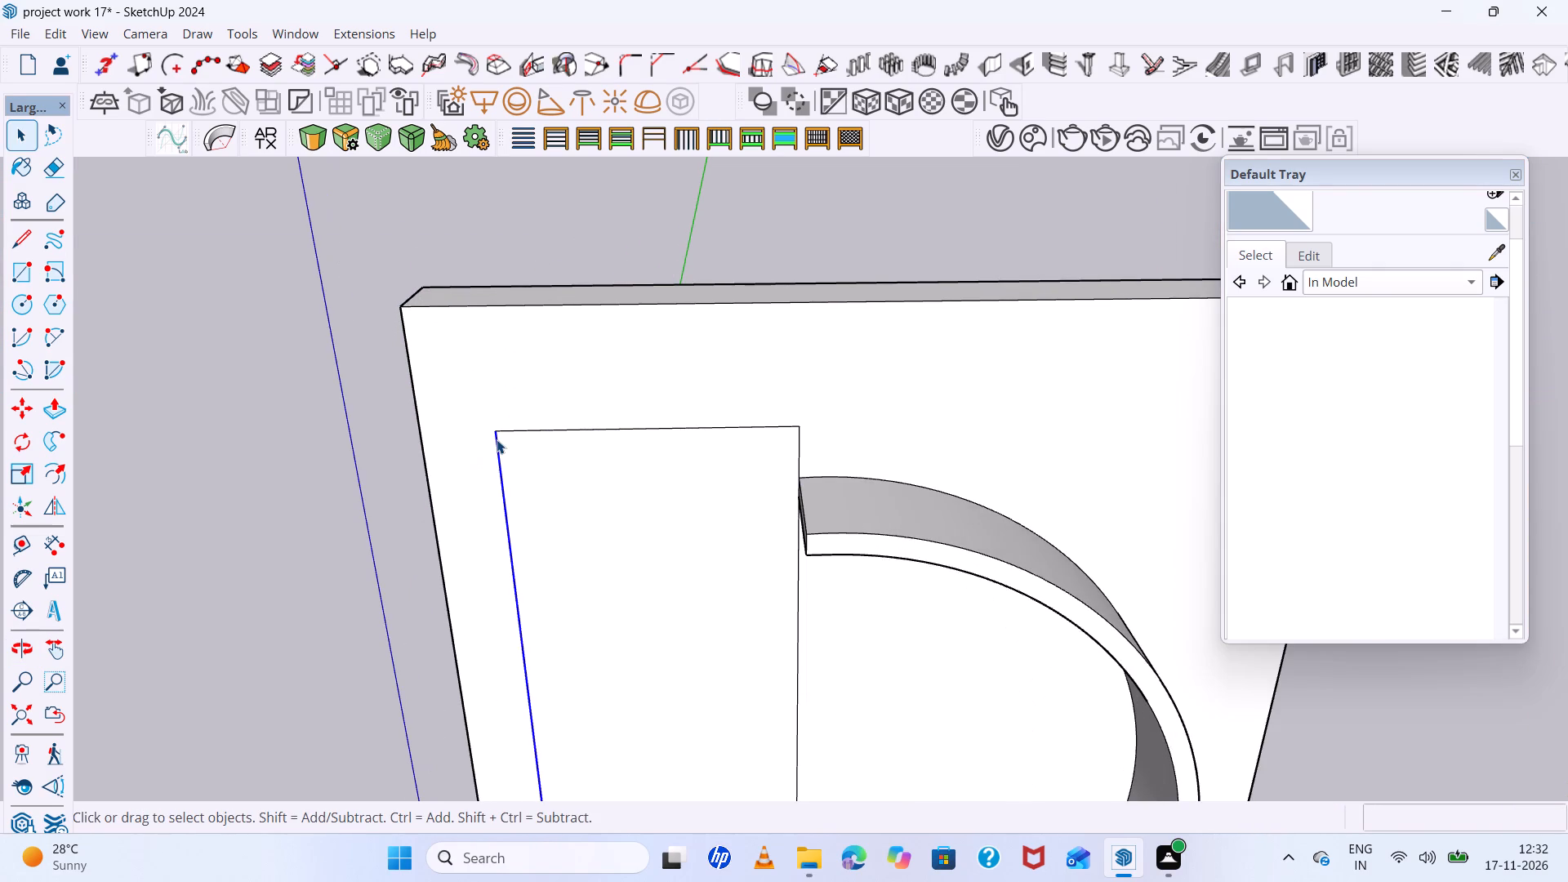
key(m)
scroll(498, 438, up, 10)
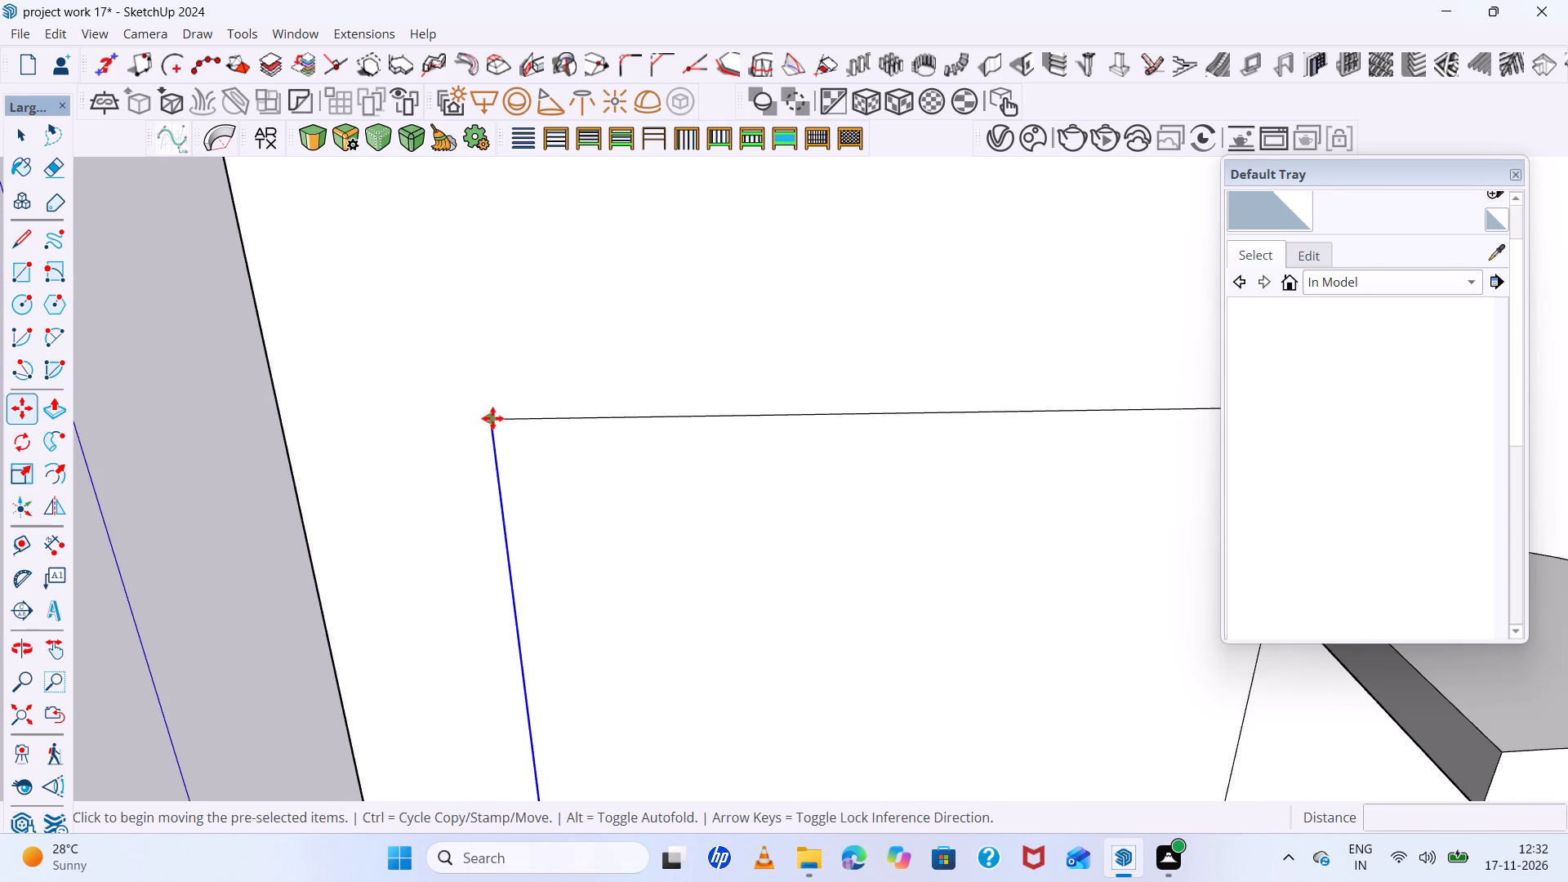
ctrl+click(490, 419)
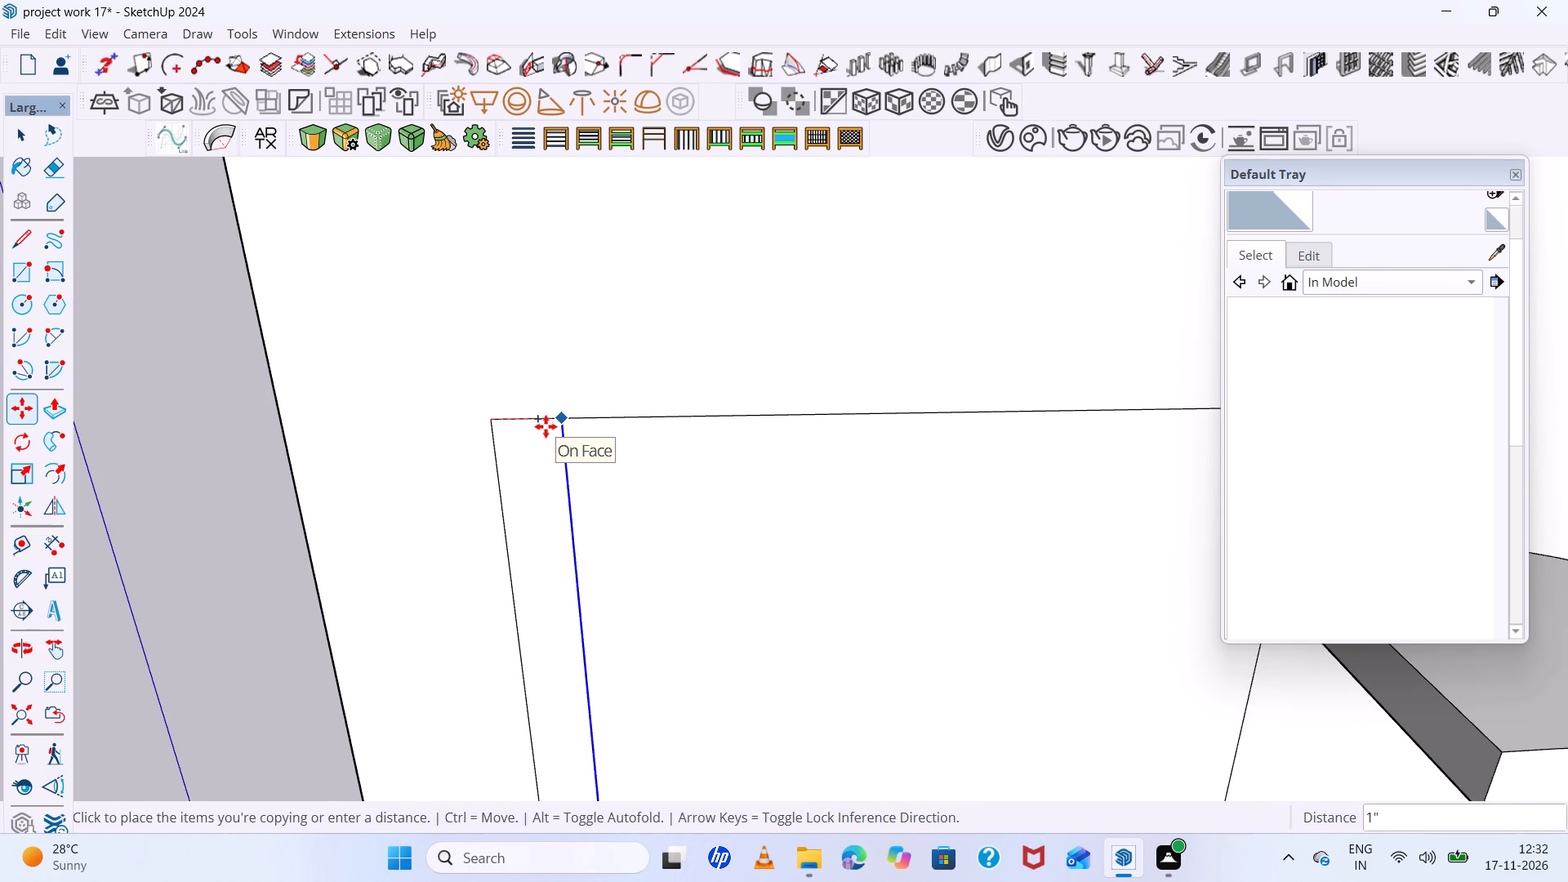
key(period)
key(8)
key(Return)
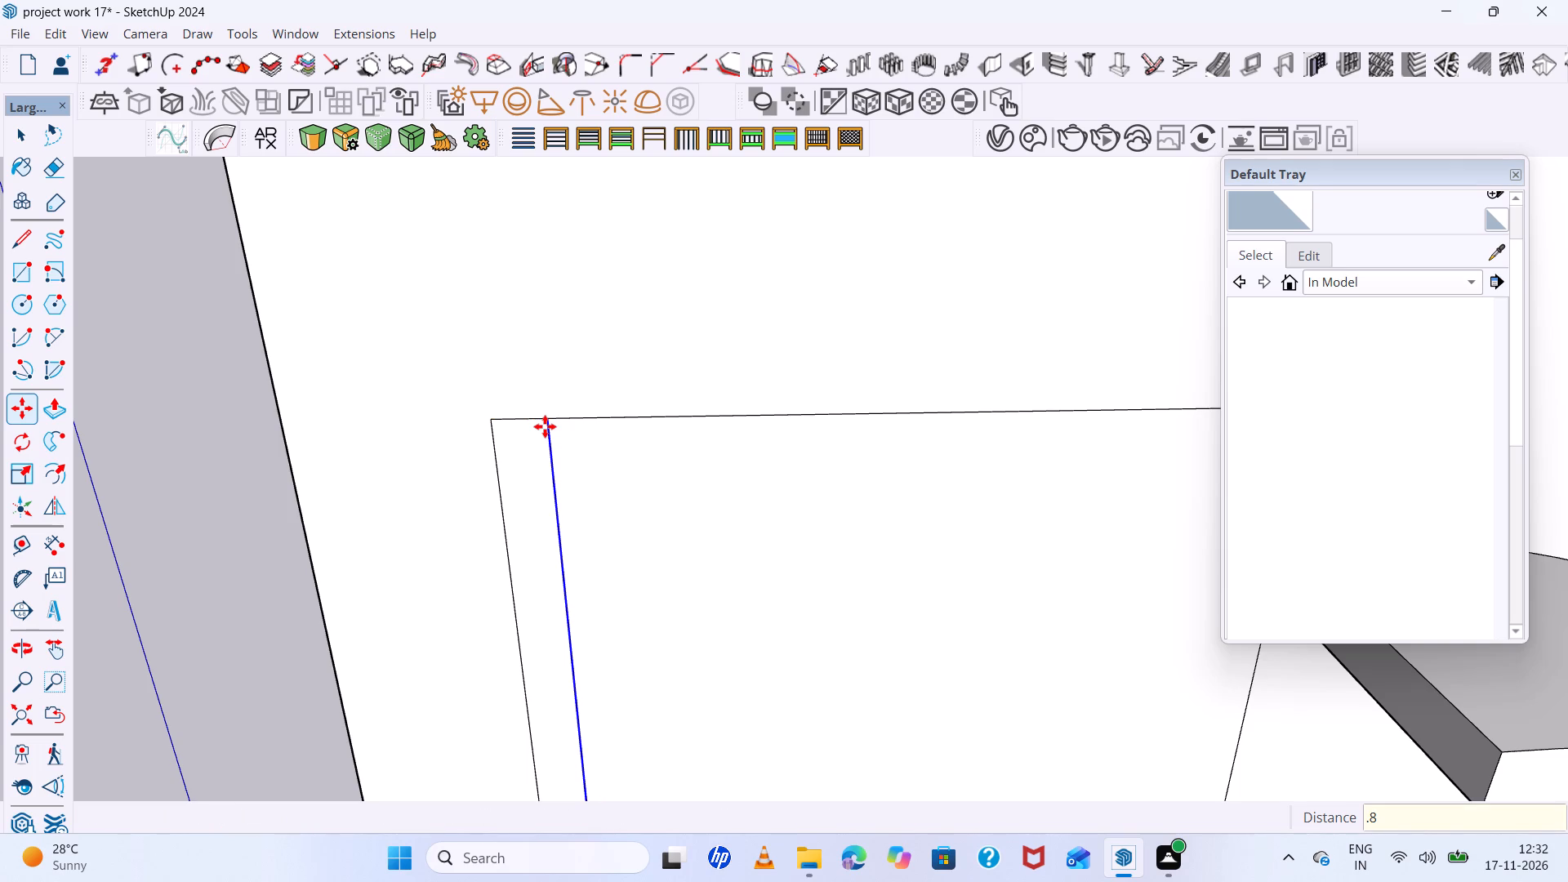
Repeat the copied edge as a 15x array at the same spacing to divide the rectangle into slat strips.
text(8x)
key(Return)
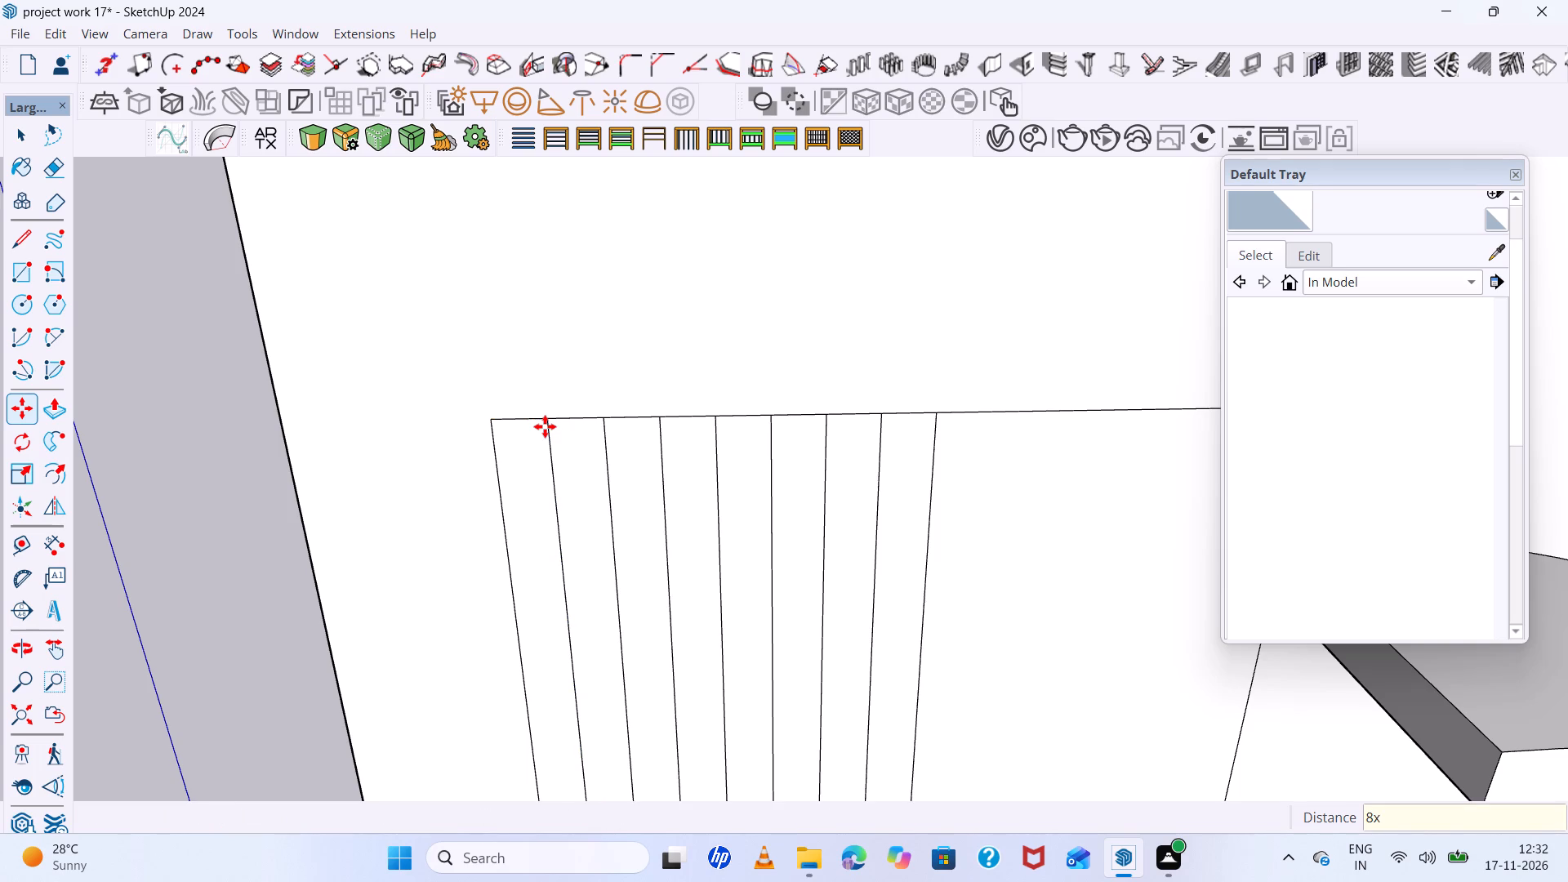
text(10x)
key(Return)
text(15x)
key(Return)
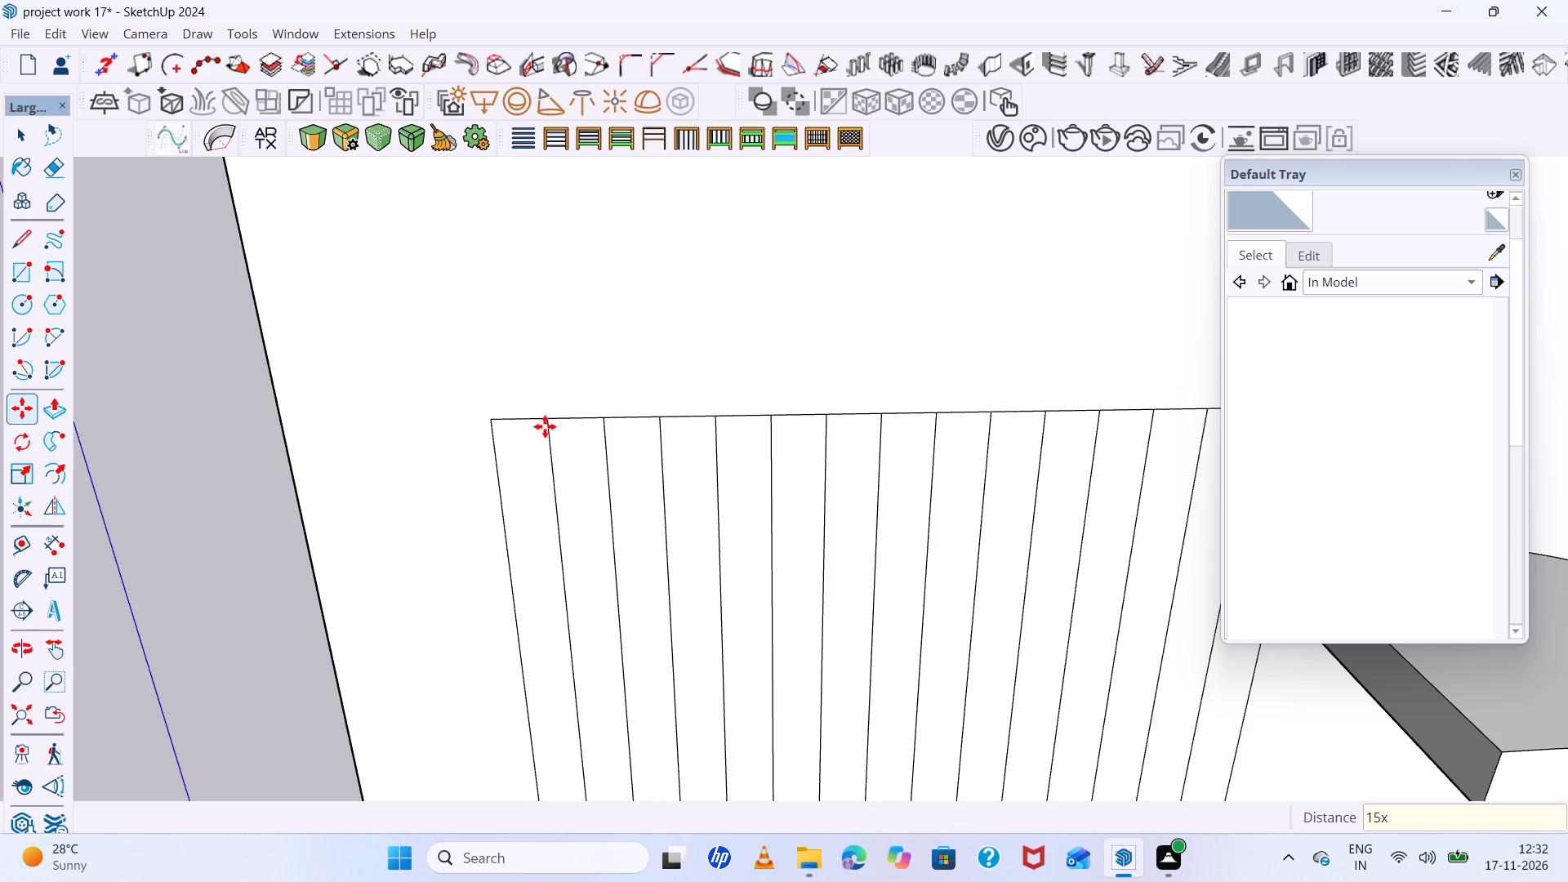
scroll(412, 536, down, 13)
scroll(525, 510, down, 5)
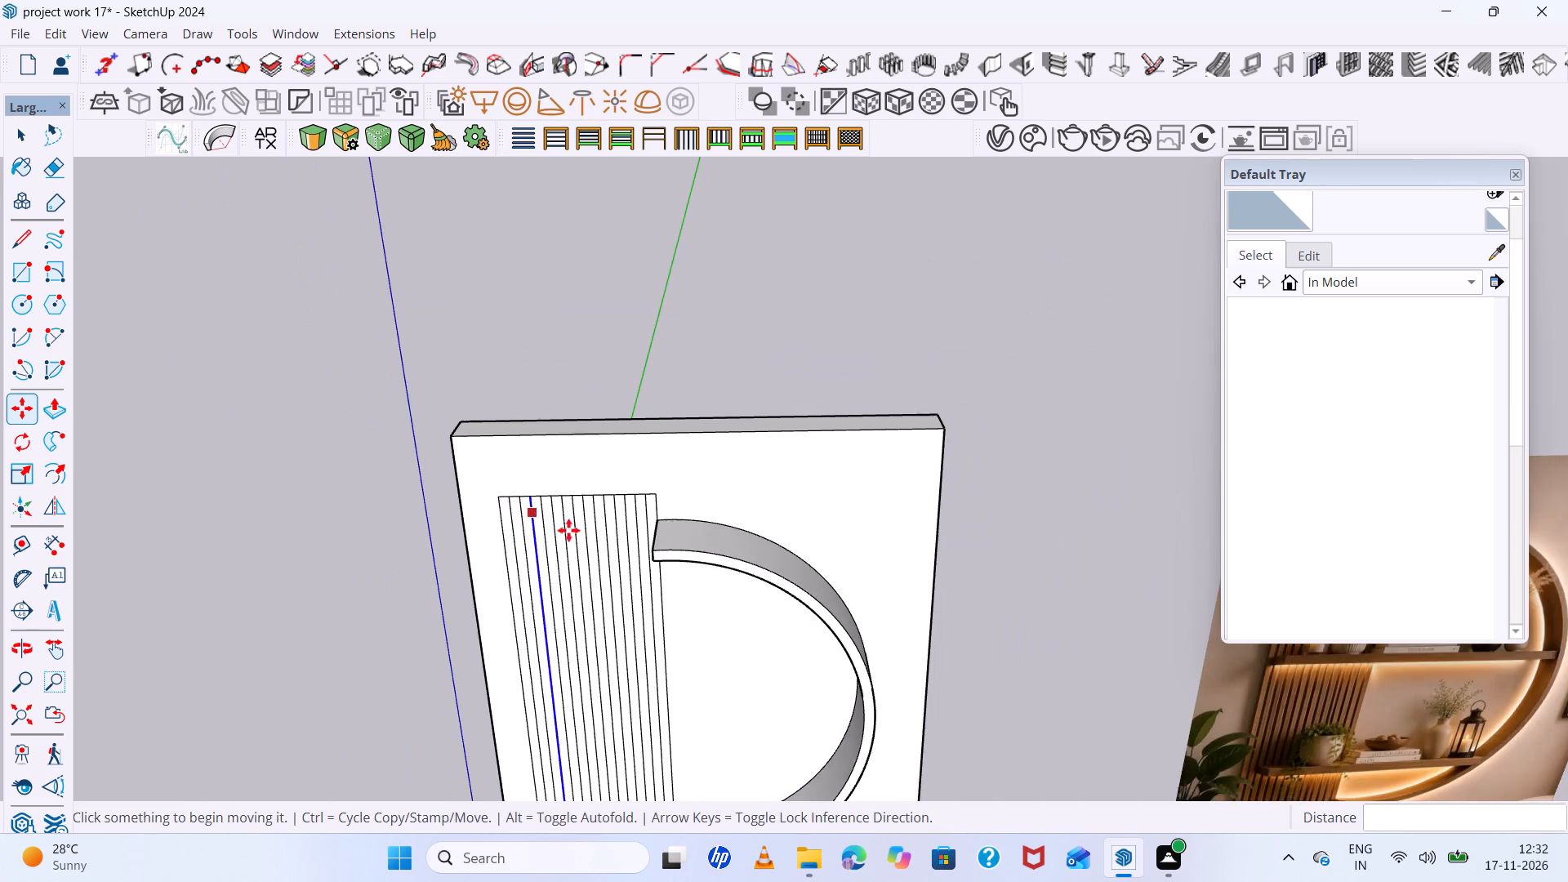
middle_drag(699, 612, 725, 503)
scroll(709, 494, up, 1)
scroll(598, 494, down, 12)
scroll(790, 565, up, 5)
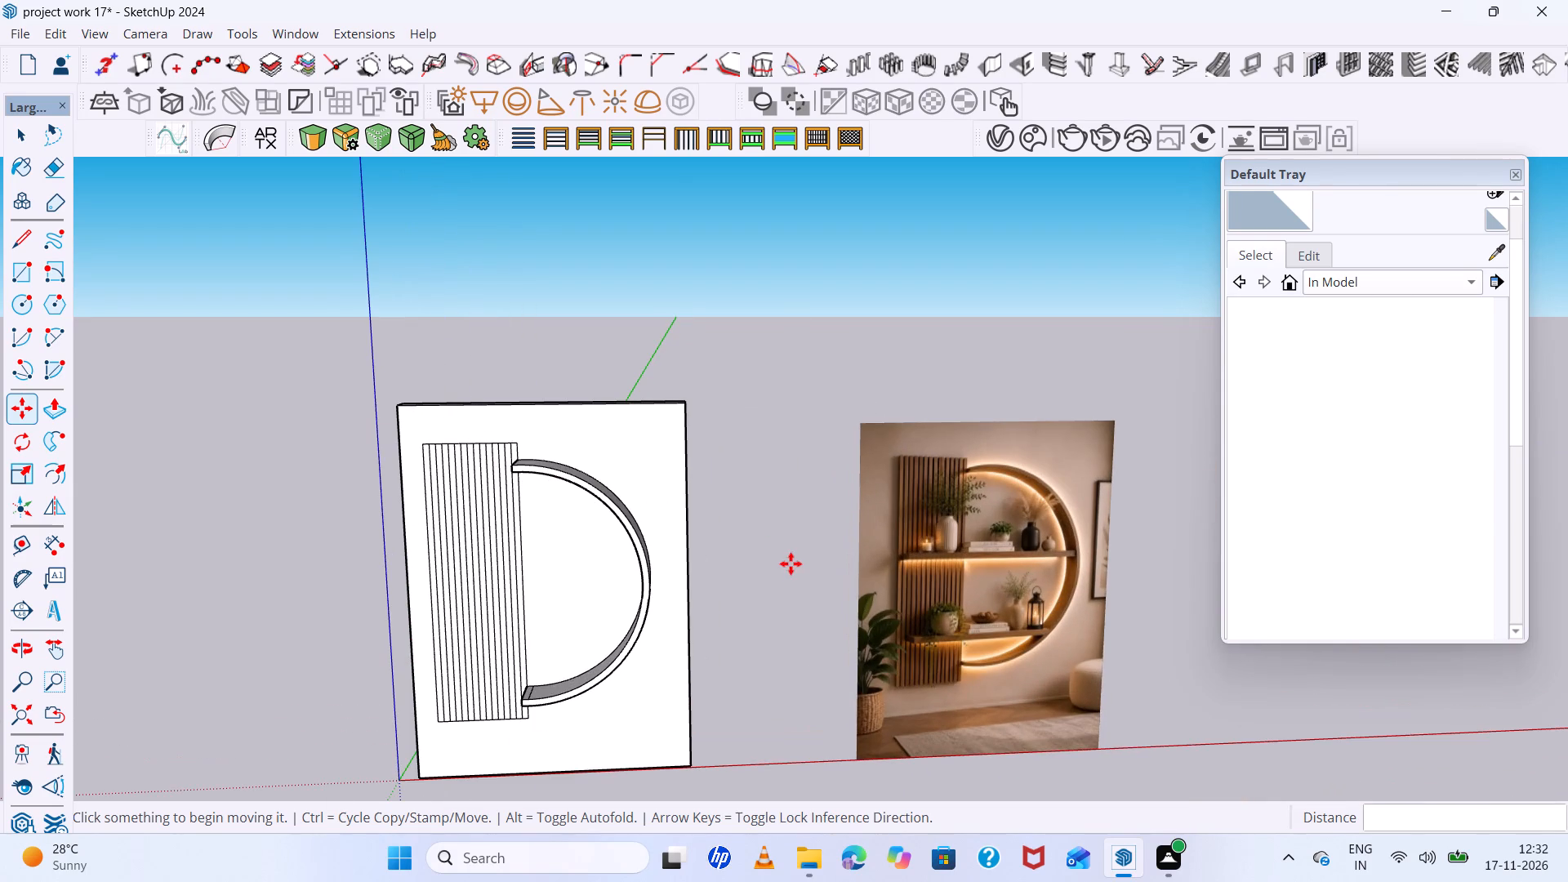
key(space)
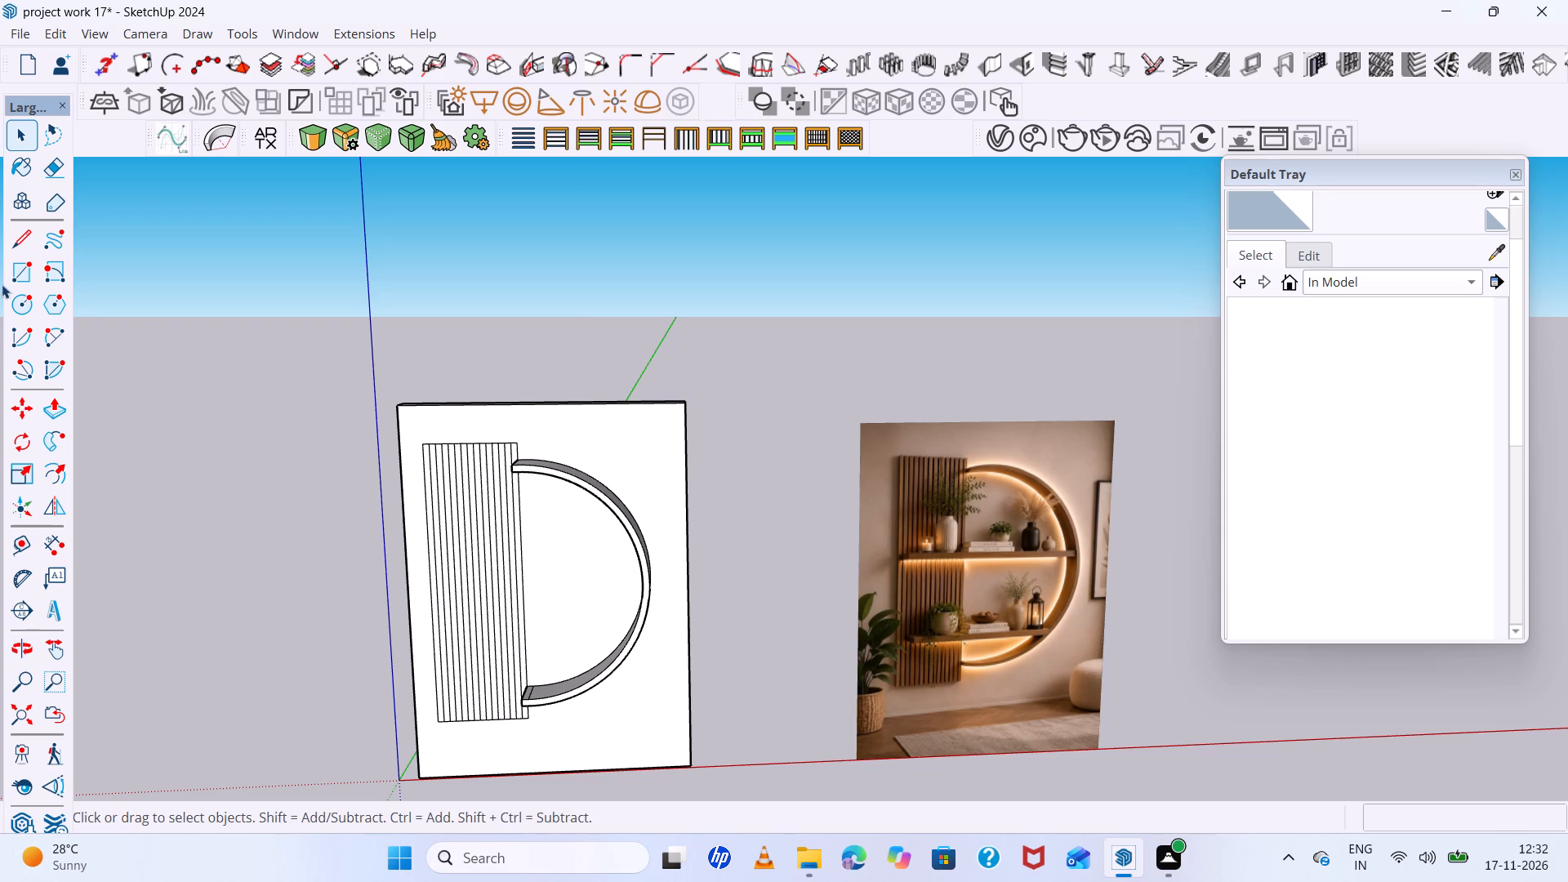
scroll(492, 479, down, 7)
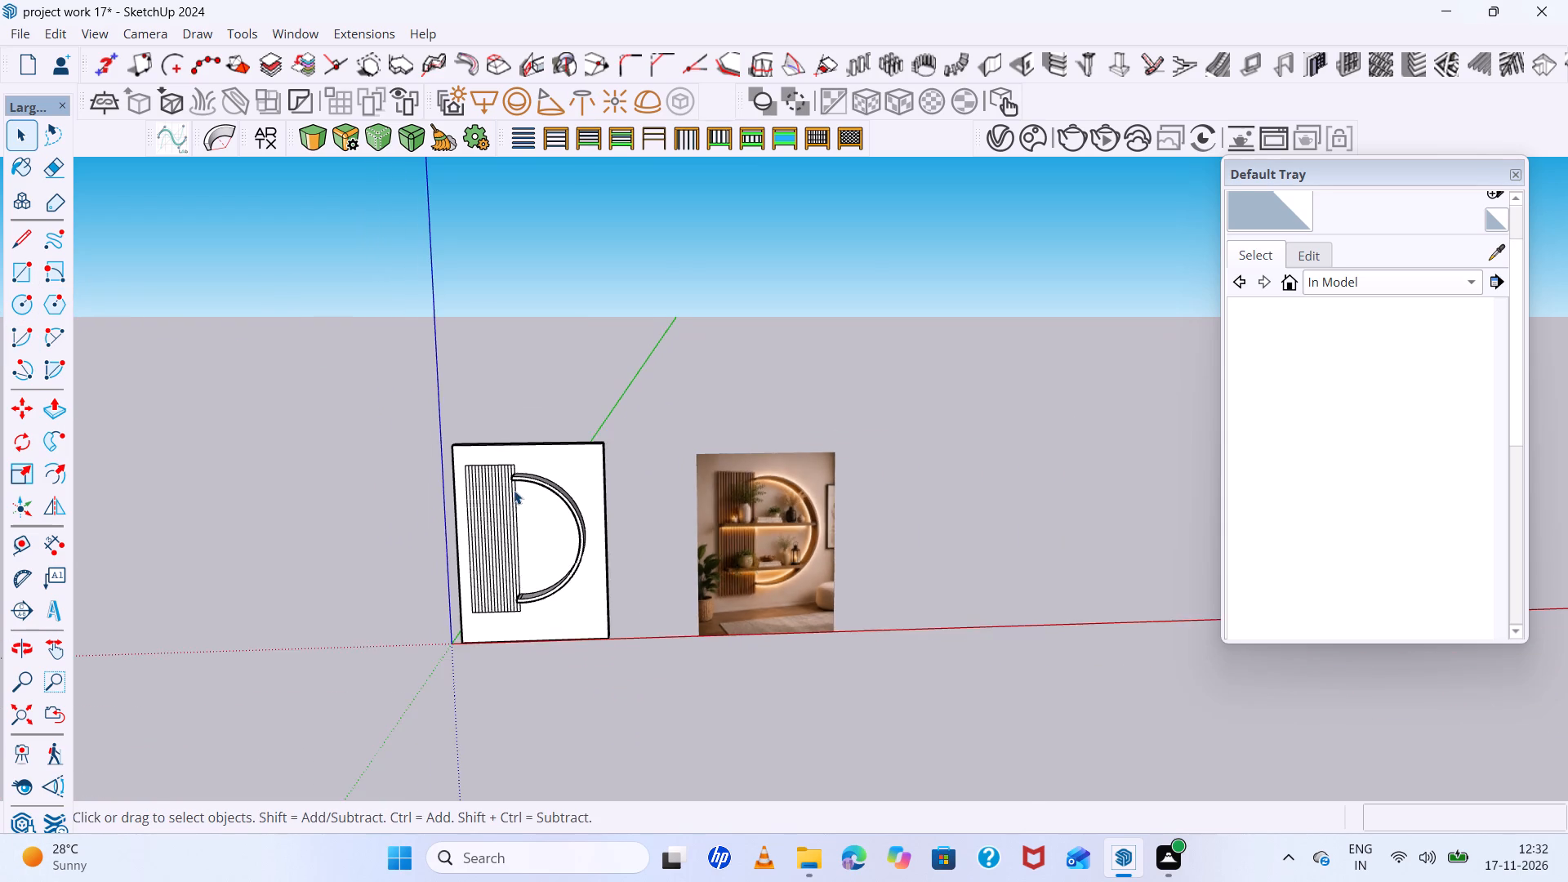
Compare the divided slat strips on the wall panel with the slat widths and gaps in the reference image.
scroll(514, 490, up, 8)
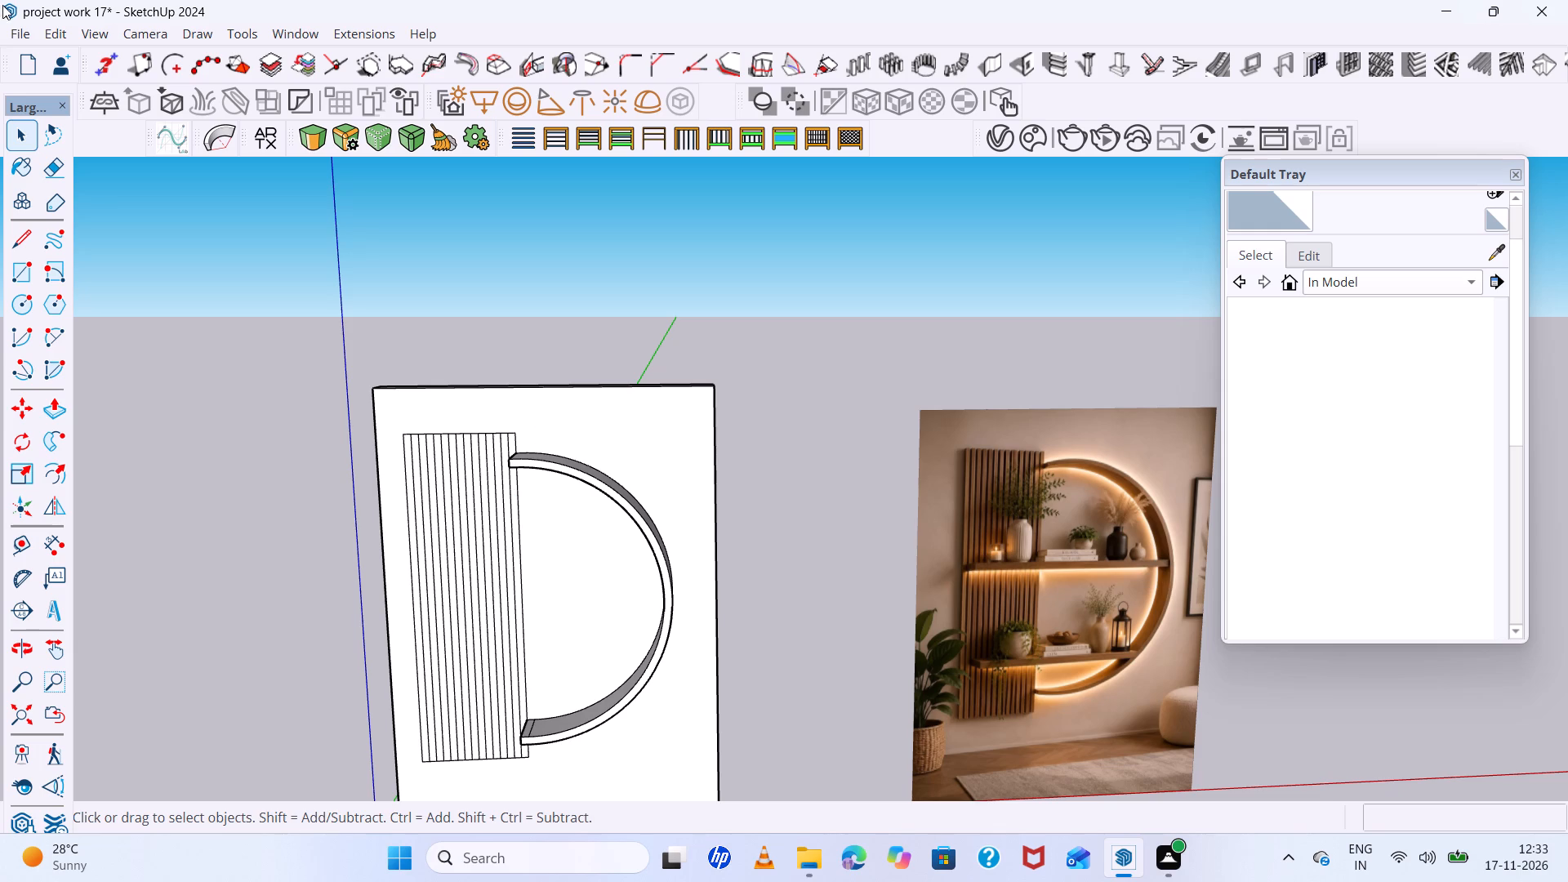
scroll(537, 521, down, 7)
scroll(509, 503, up, 5)
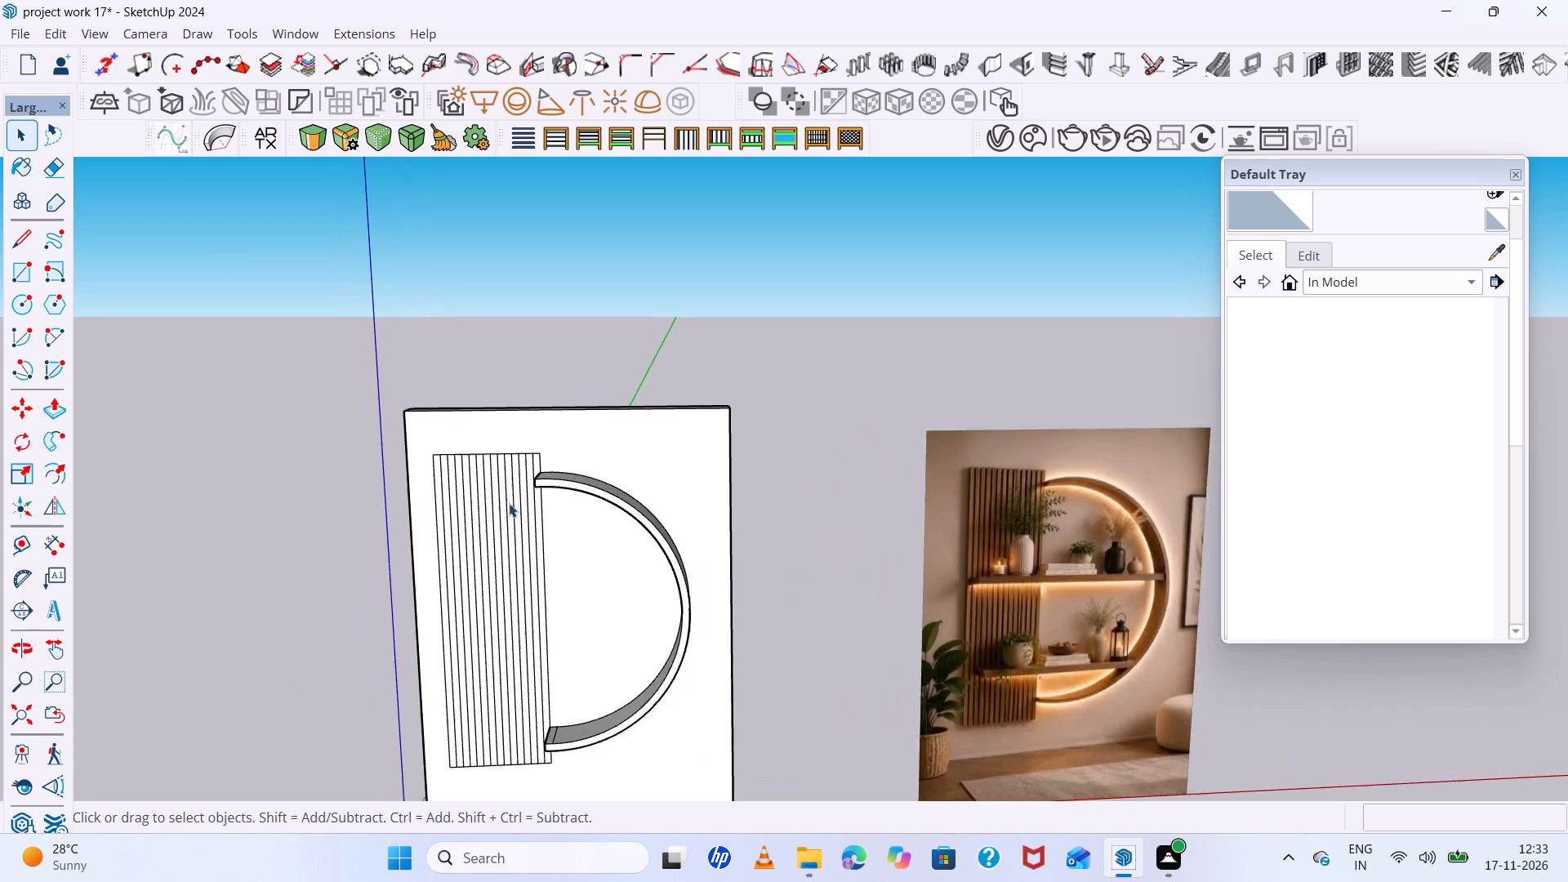
scroll(509, 503, up, 2)
scroll(410, 461, up, 13)
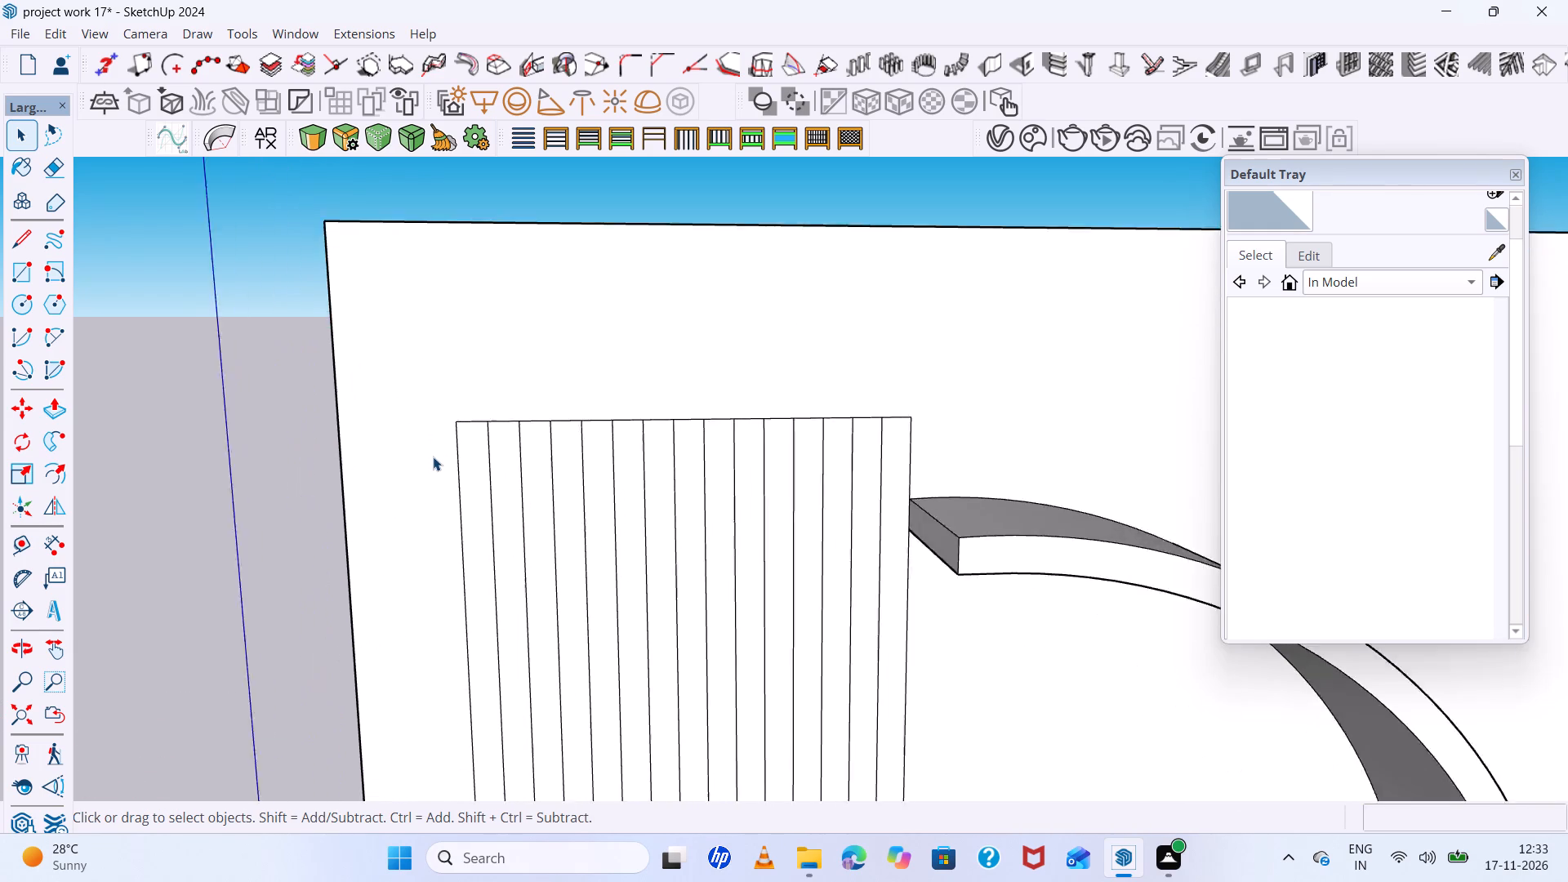
scroll(433, 457, up, 2)
scroll(436, 440, down, 6)
middle_drag(442, 432, 426, 325)
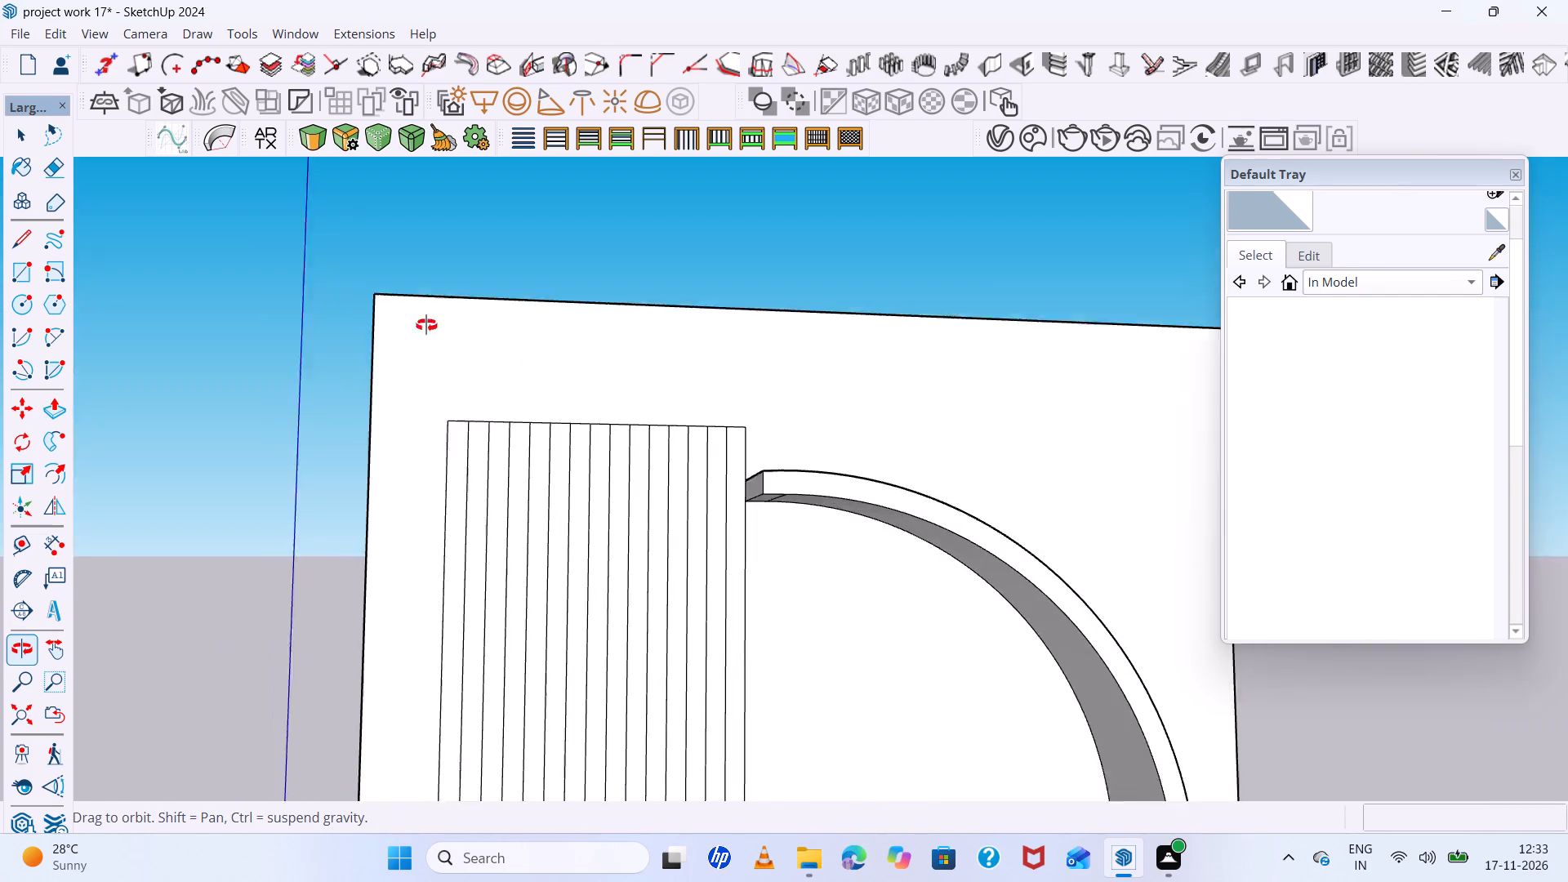
middle_drag(426, 325, 418, 322)
scroll(228, 229, down, 9)
scroll(964, 238, down, 8)
scroll(1358, 384, up, 7)
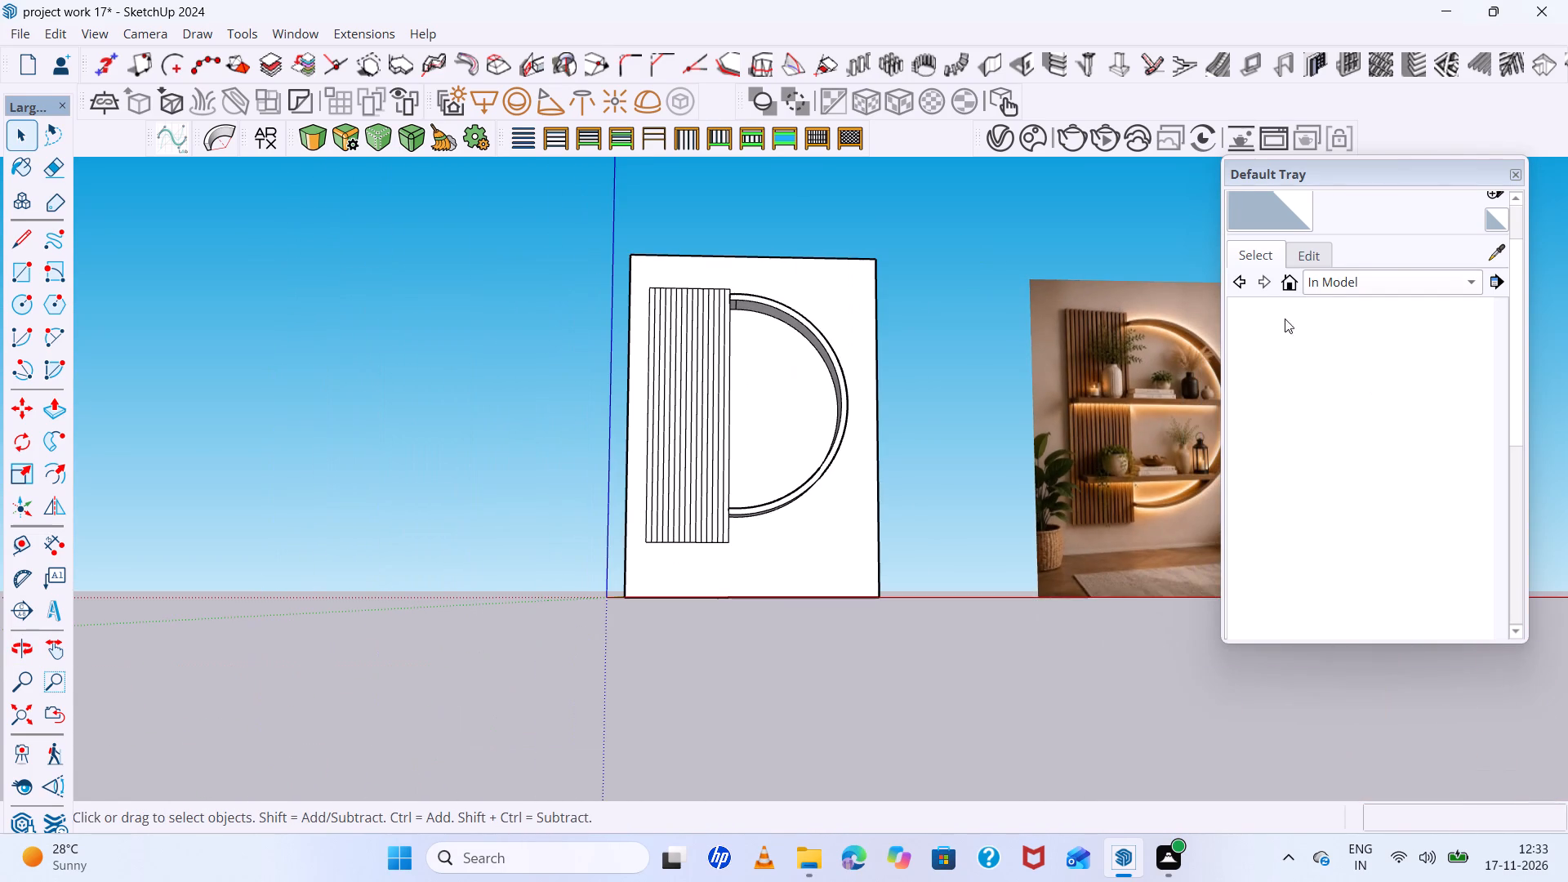
scroll(1155, 287, up, 13)
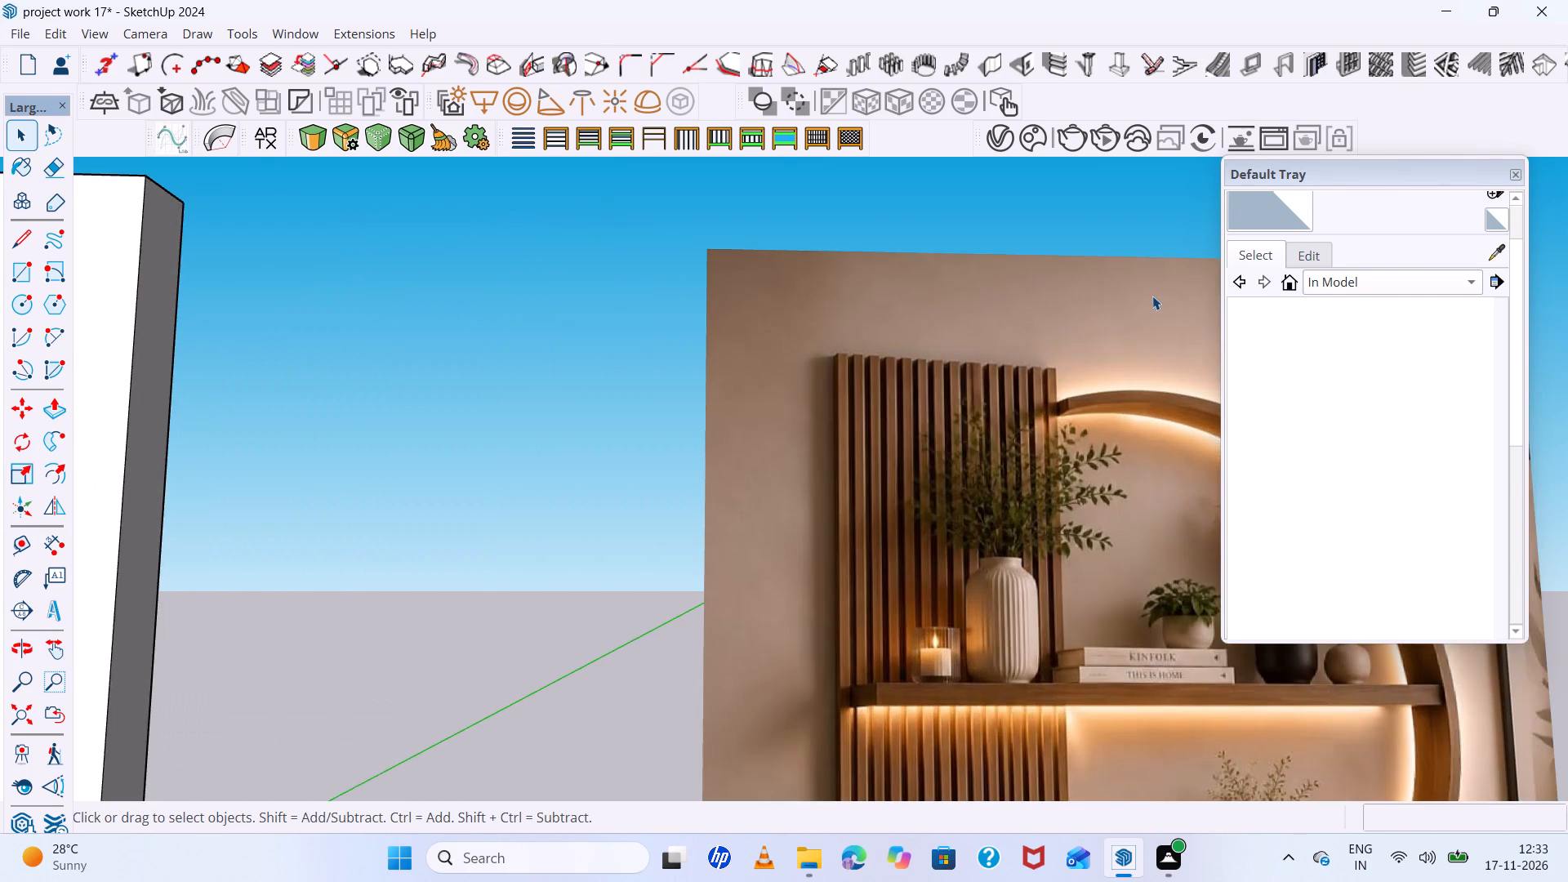
scroll(1152, 296, down, 8)
scroll(1012, 345, down, 7)
scroll(908, 391, up, 9)
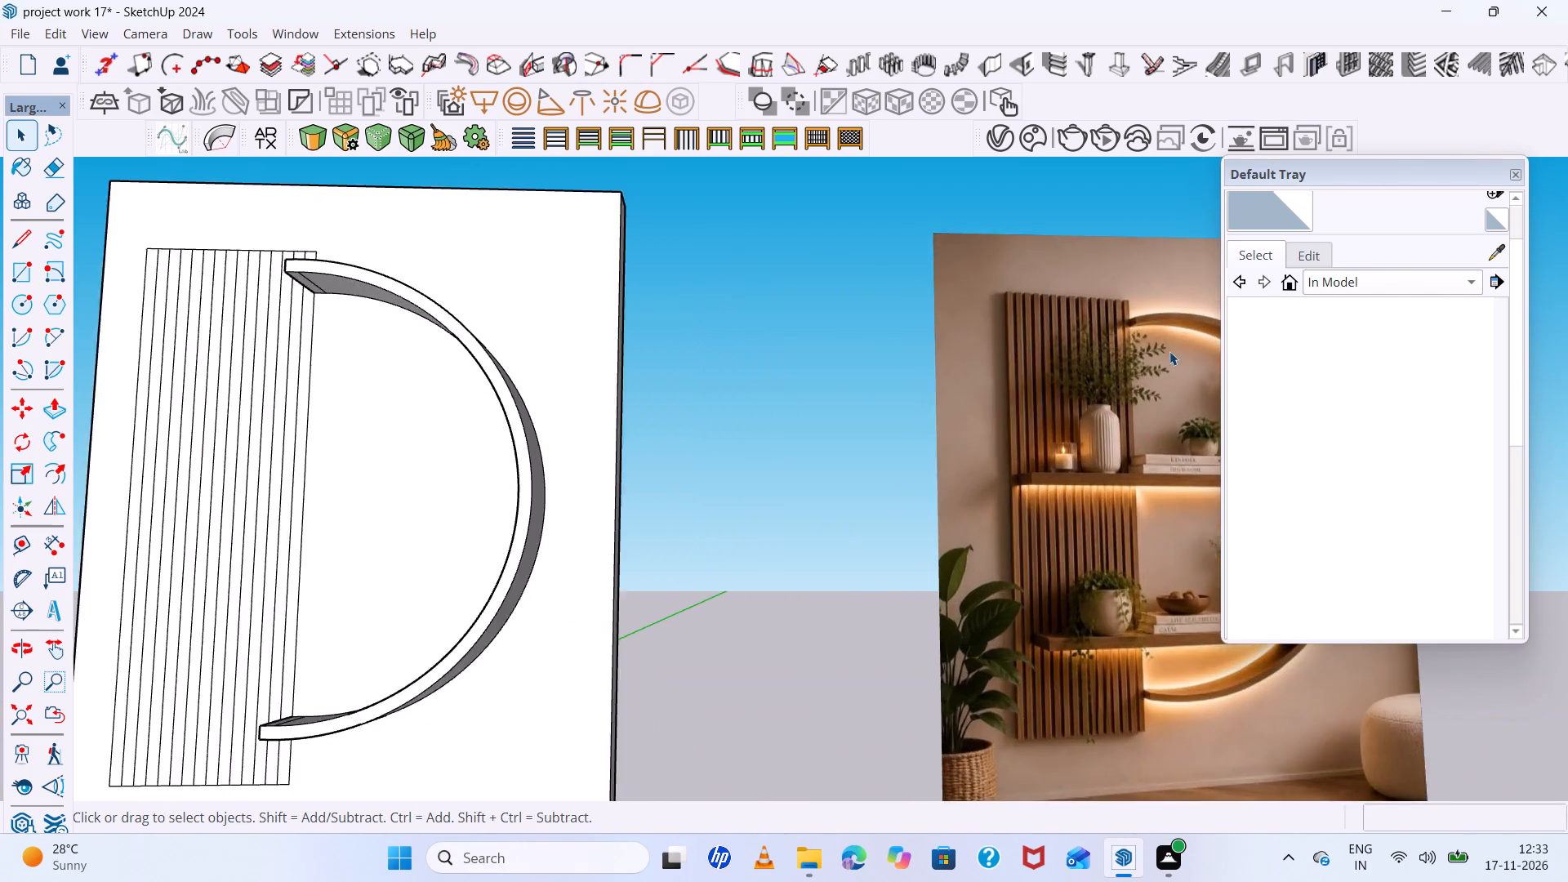
scroll(1116, 292, up, 7)
scroll(1115, 292, down, 8)
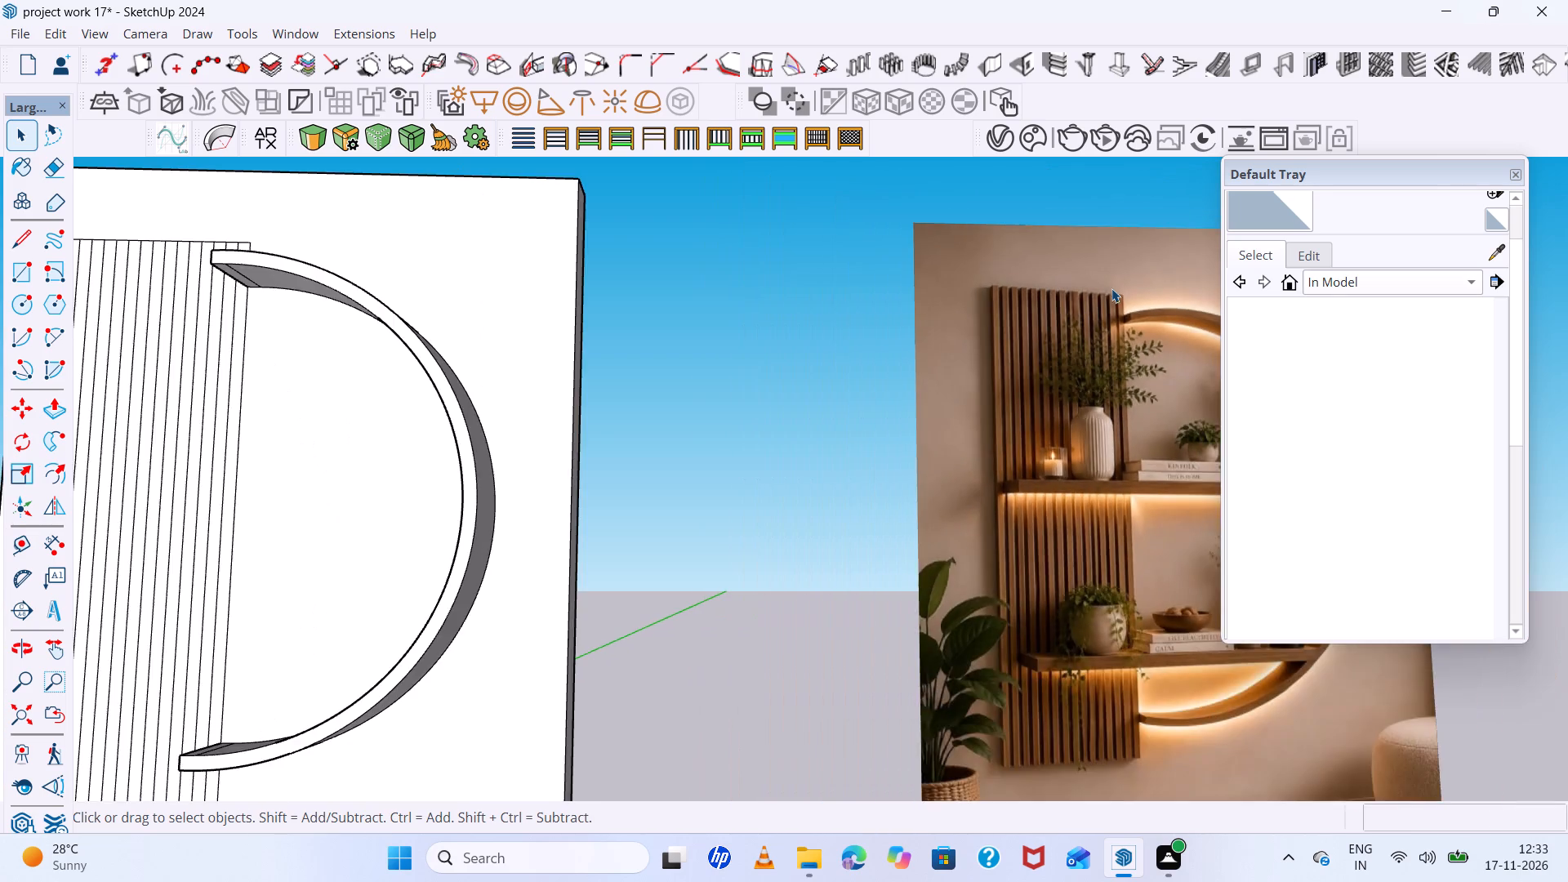
scroll(470, 276, down, 12)
scroll(412, 310, up, 8)
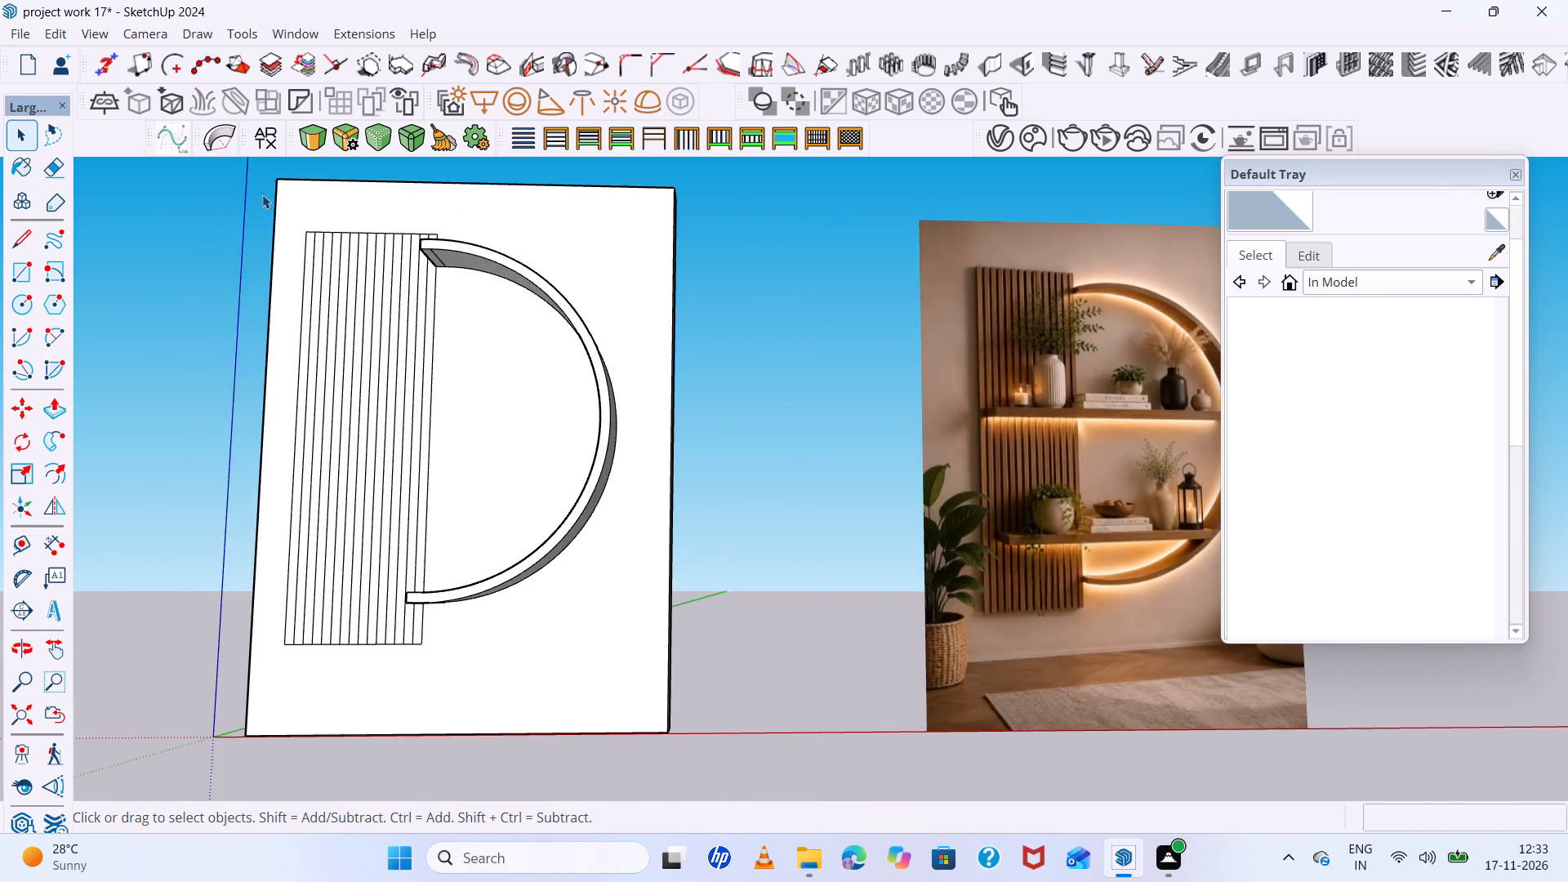
scroll(261, 232, up, 15)
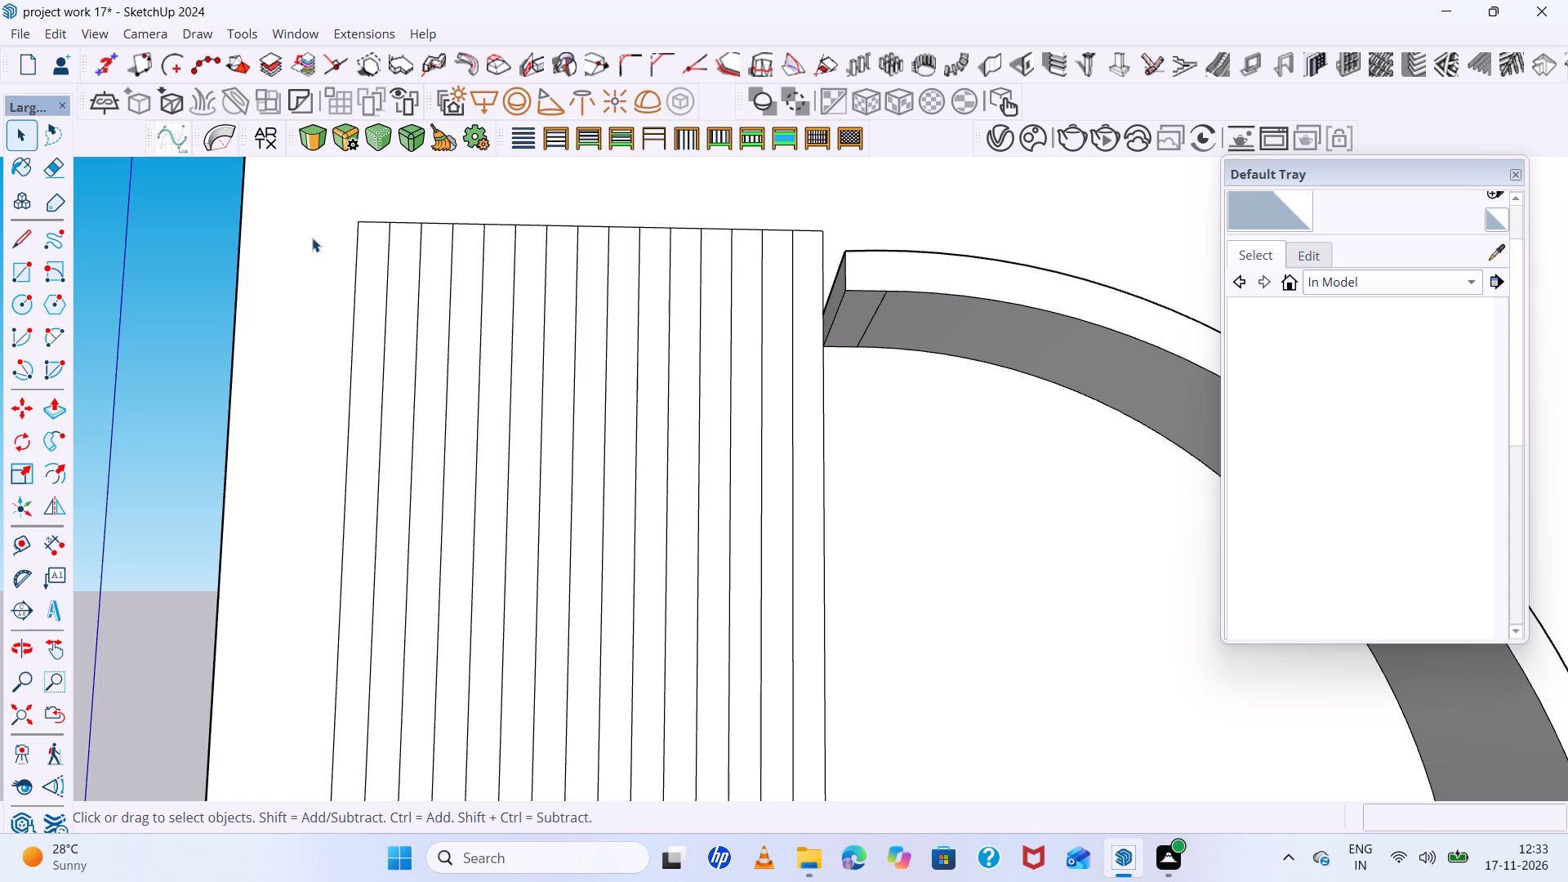
scroll(355, 260, down, 6)
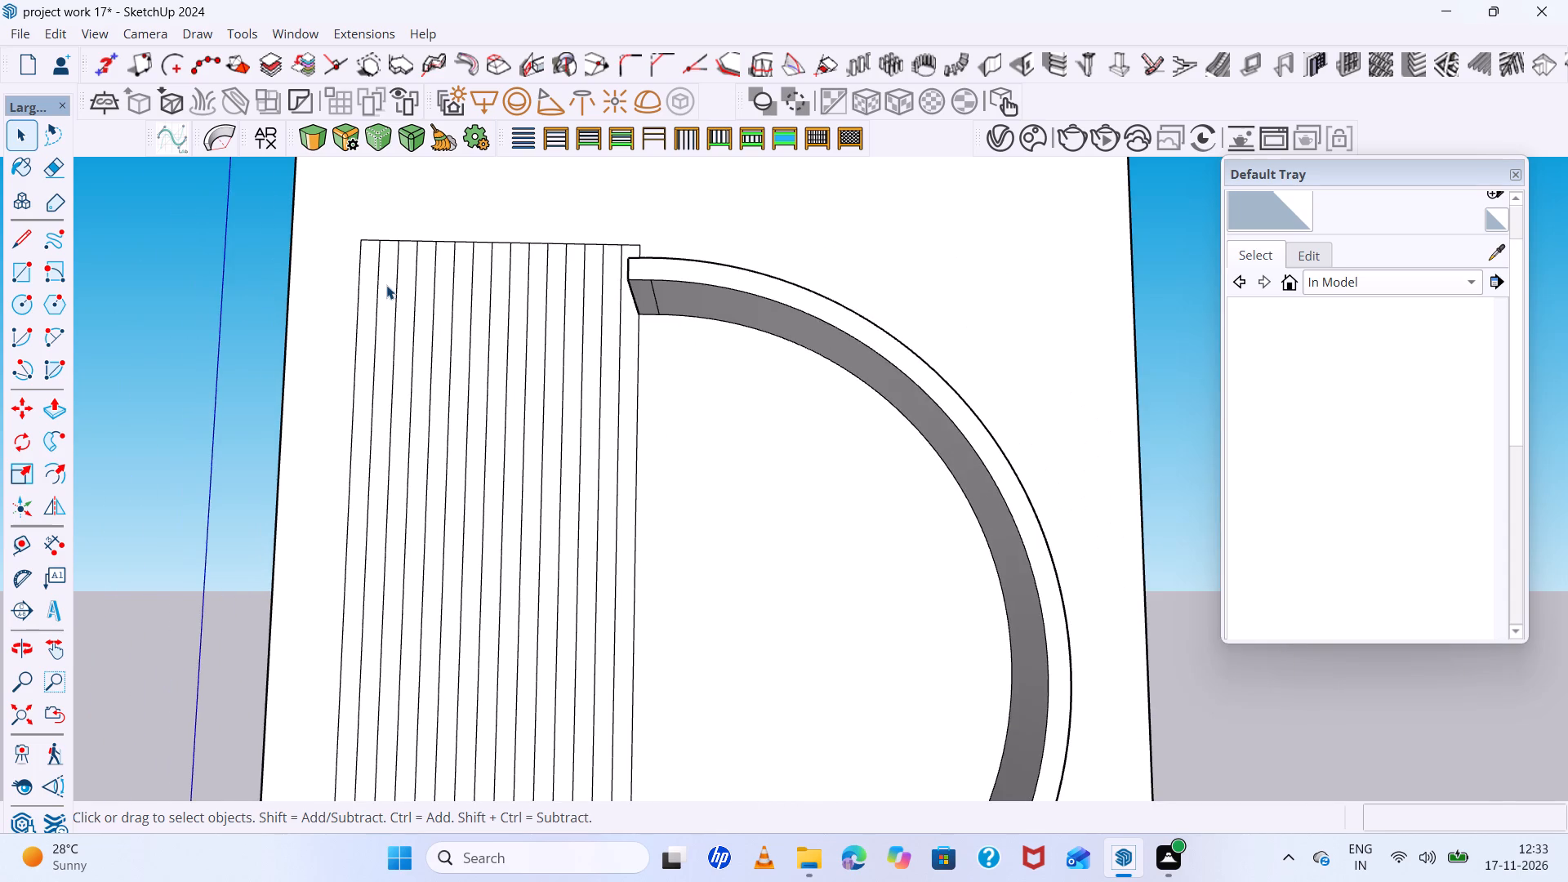
scroll(386, 285, up, 6)
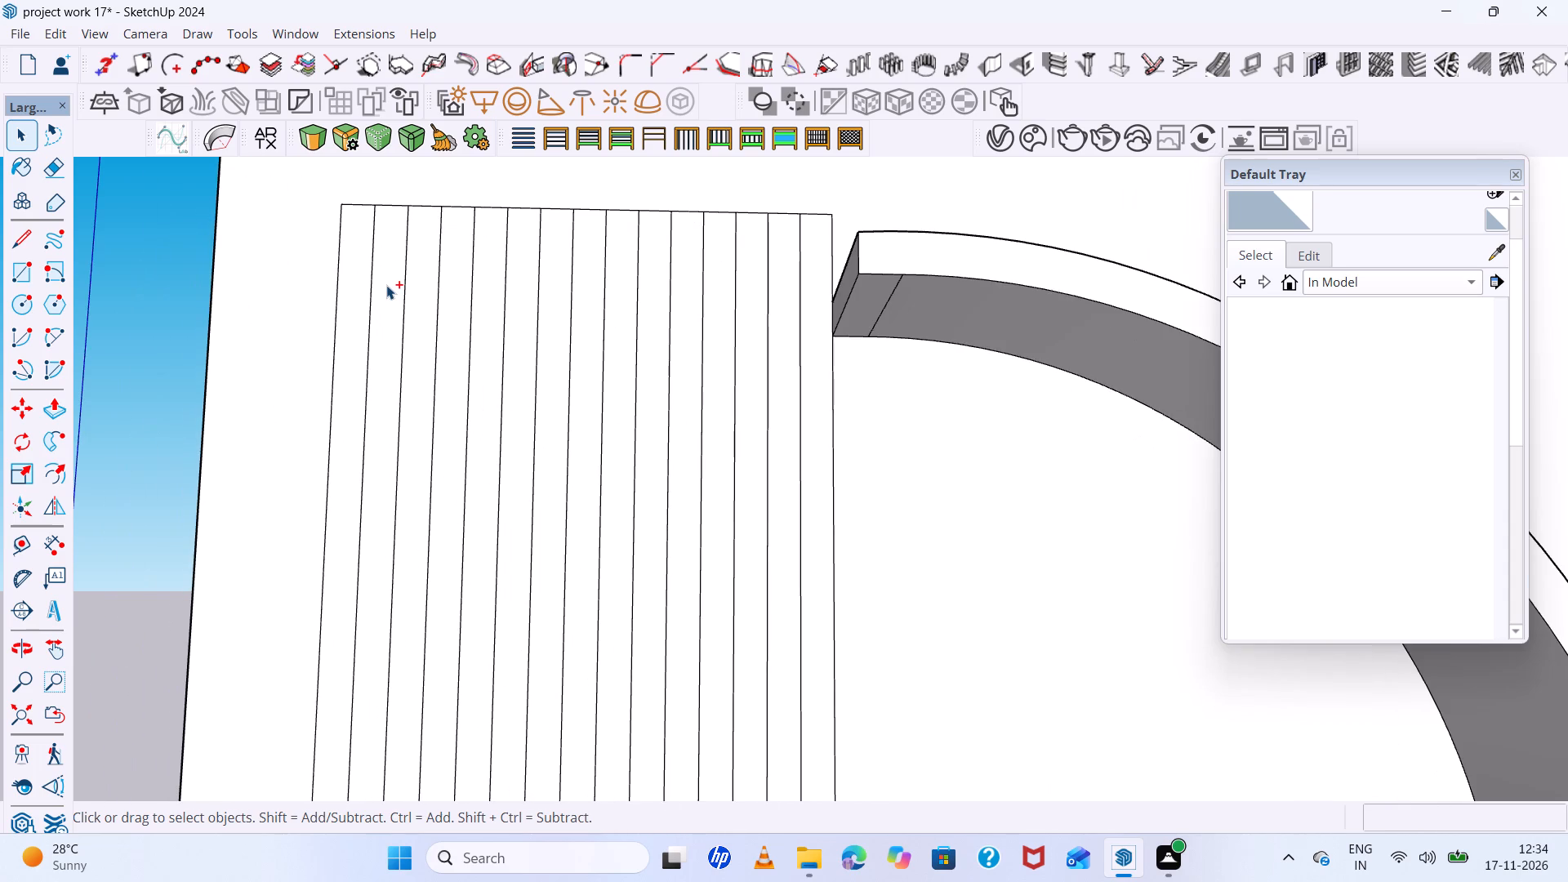
Undo the evenly spaced edge copies that divide the tall rectangle into strips.
key(ctrl+z)
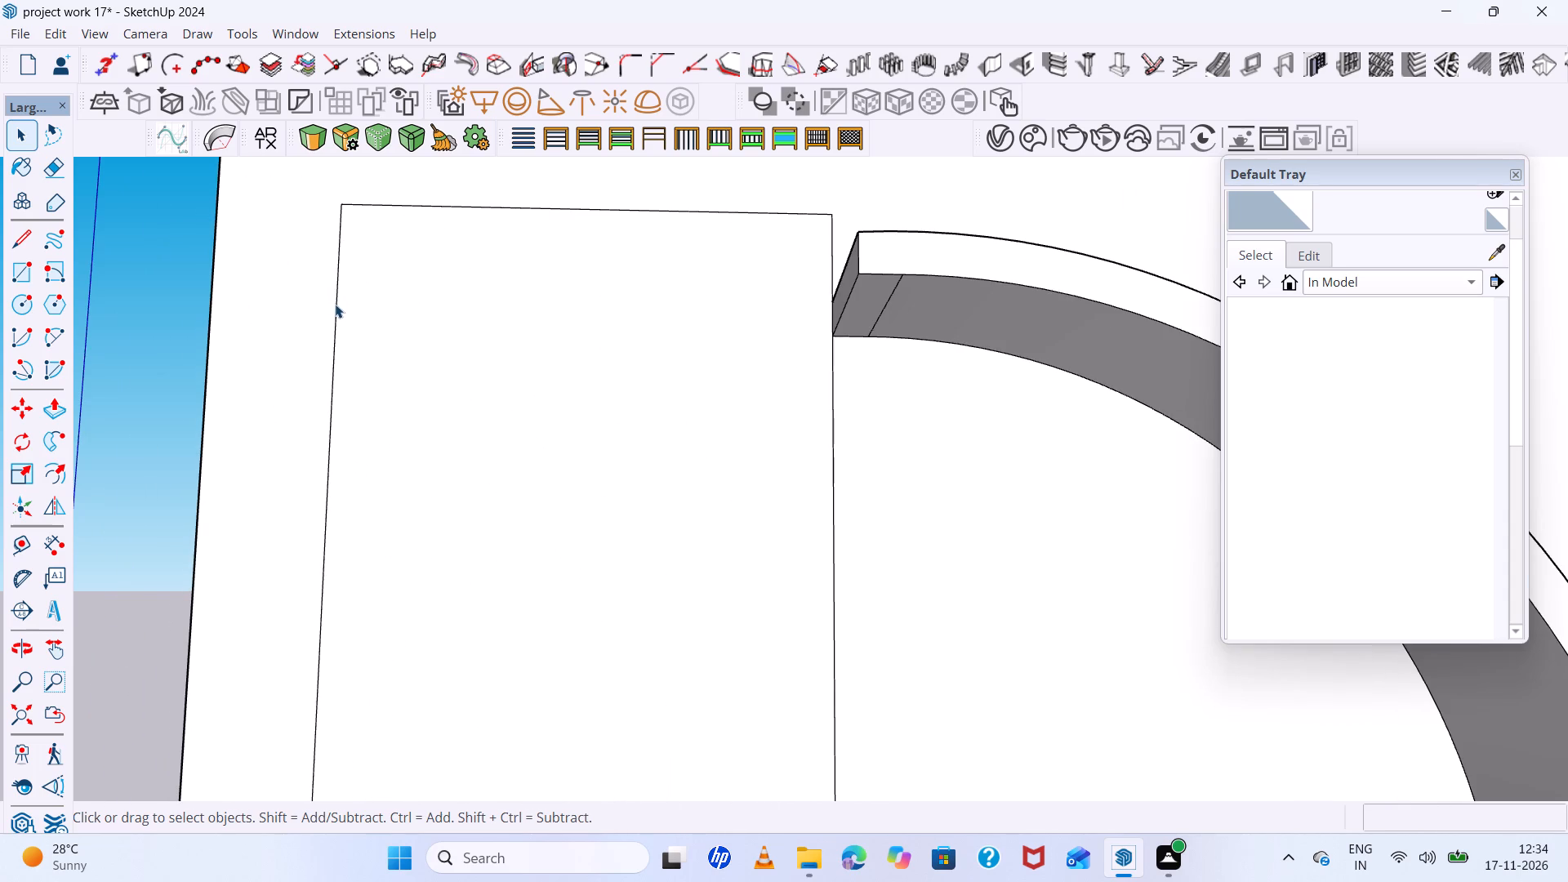
Copy the tall rectangle's outer long edge 0.7 inches inward along its top edge to mark the first slat's width.
click(335, 305)
key(m)
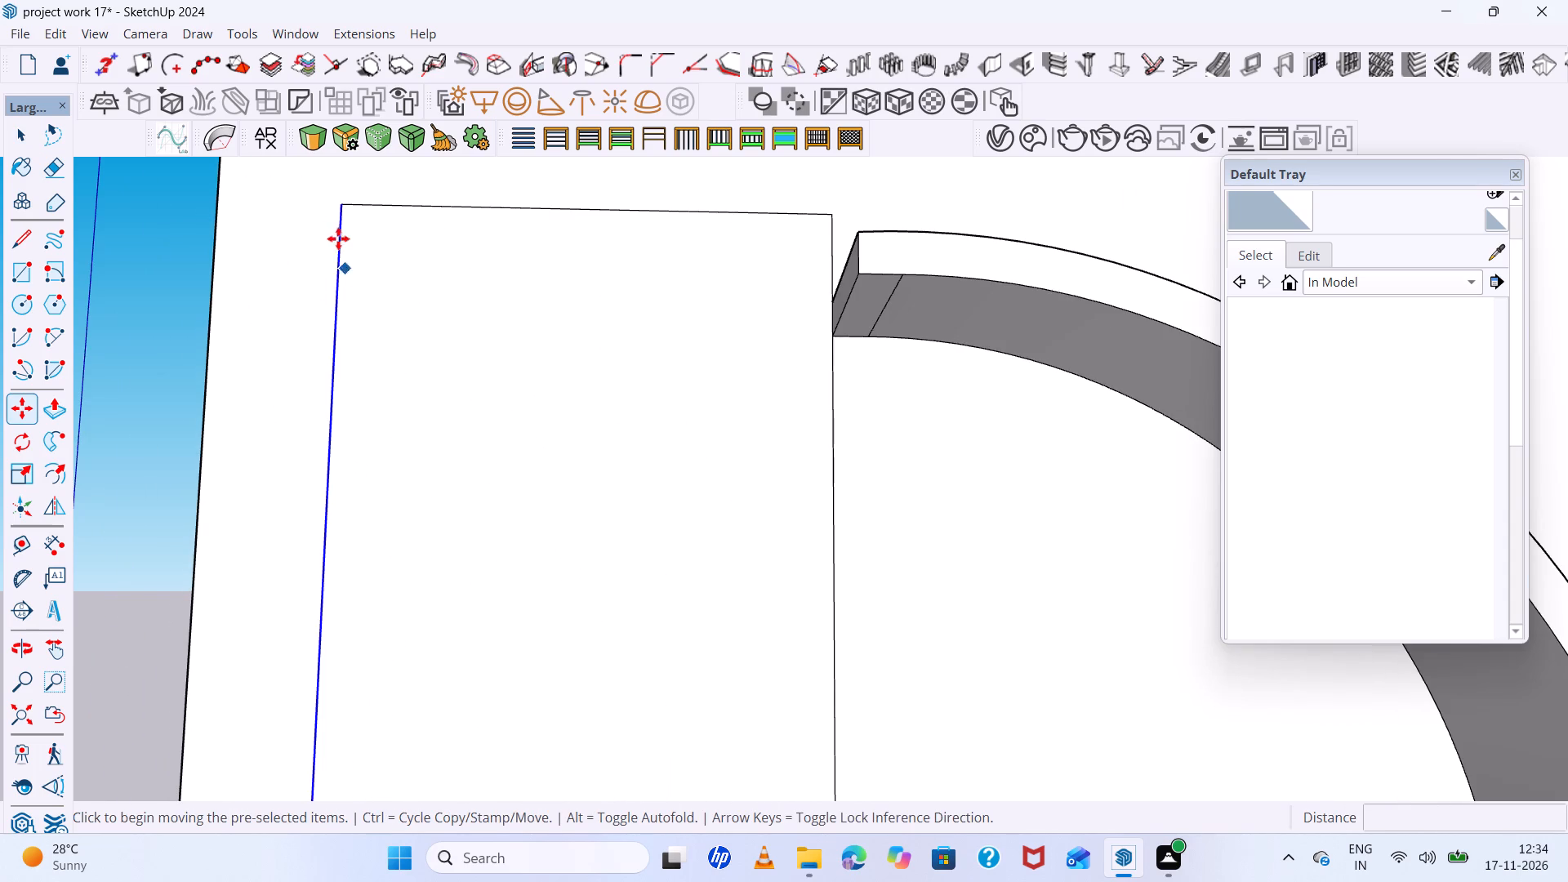
click(334, 203)
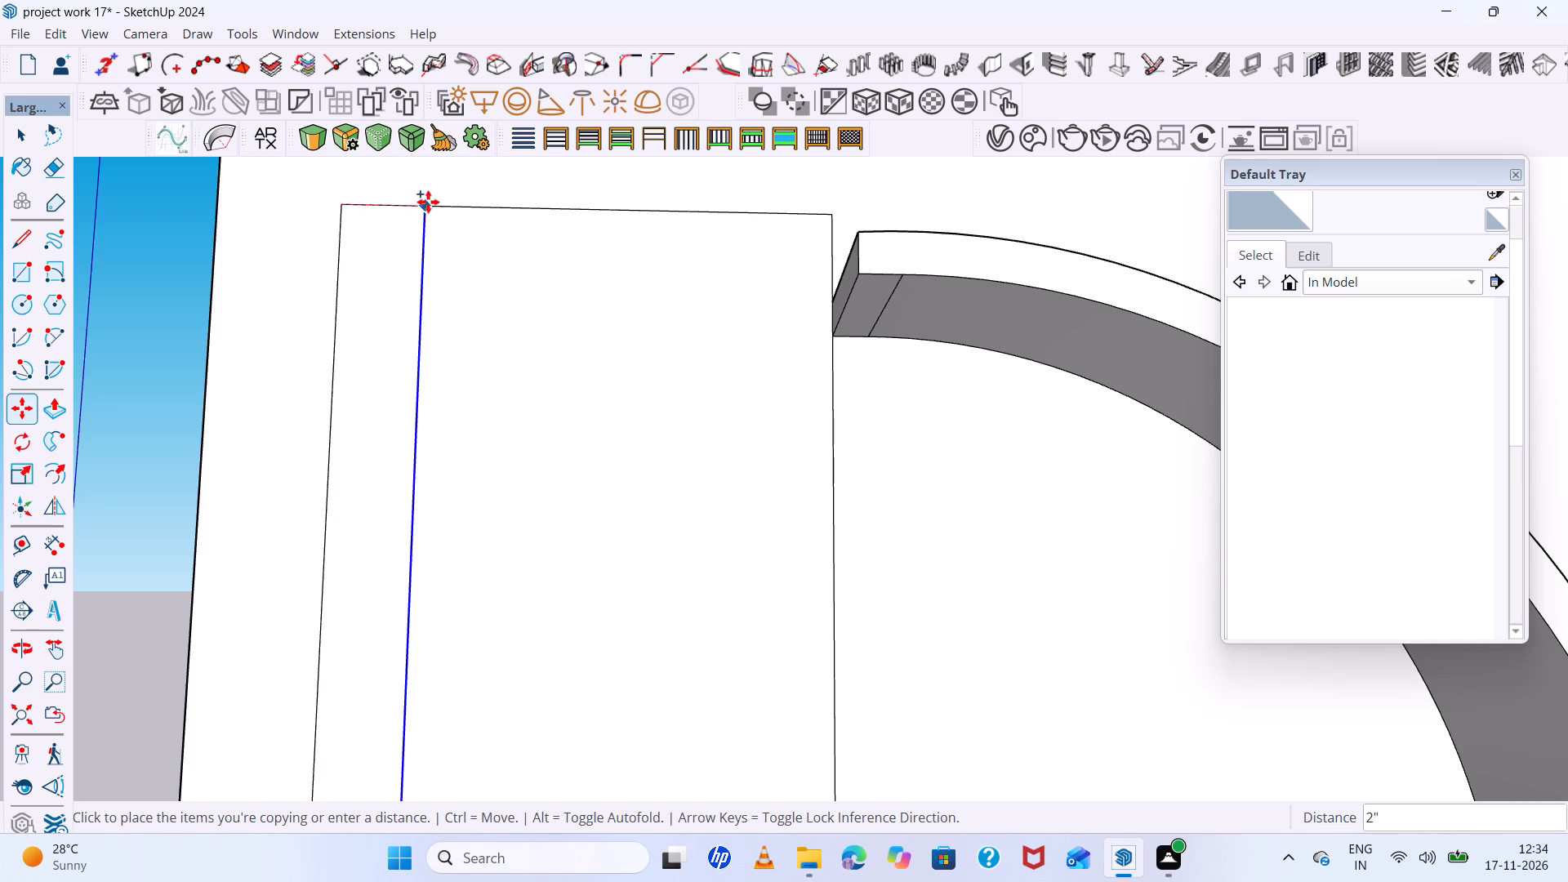
key(period)
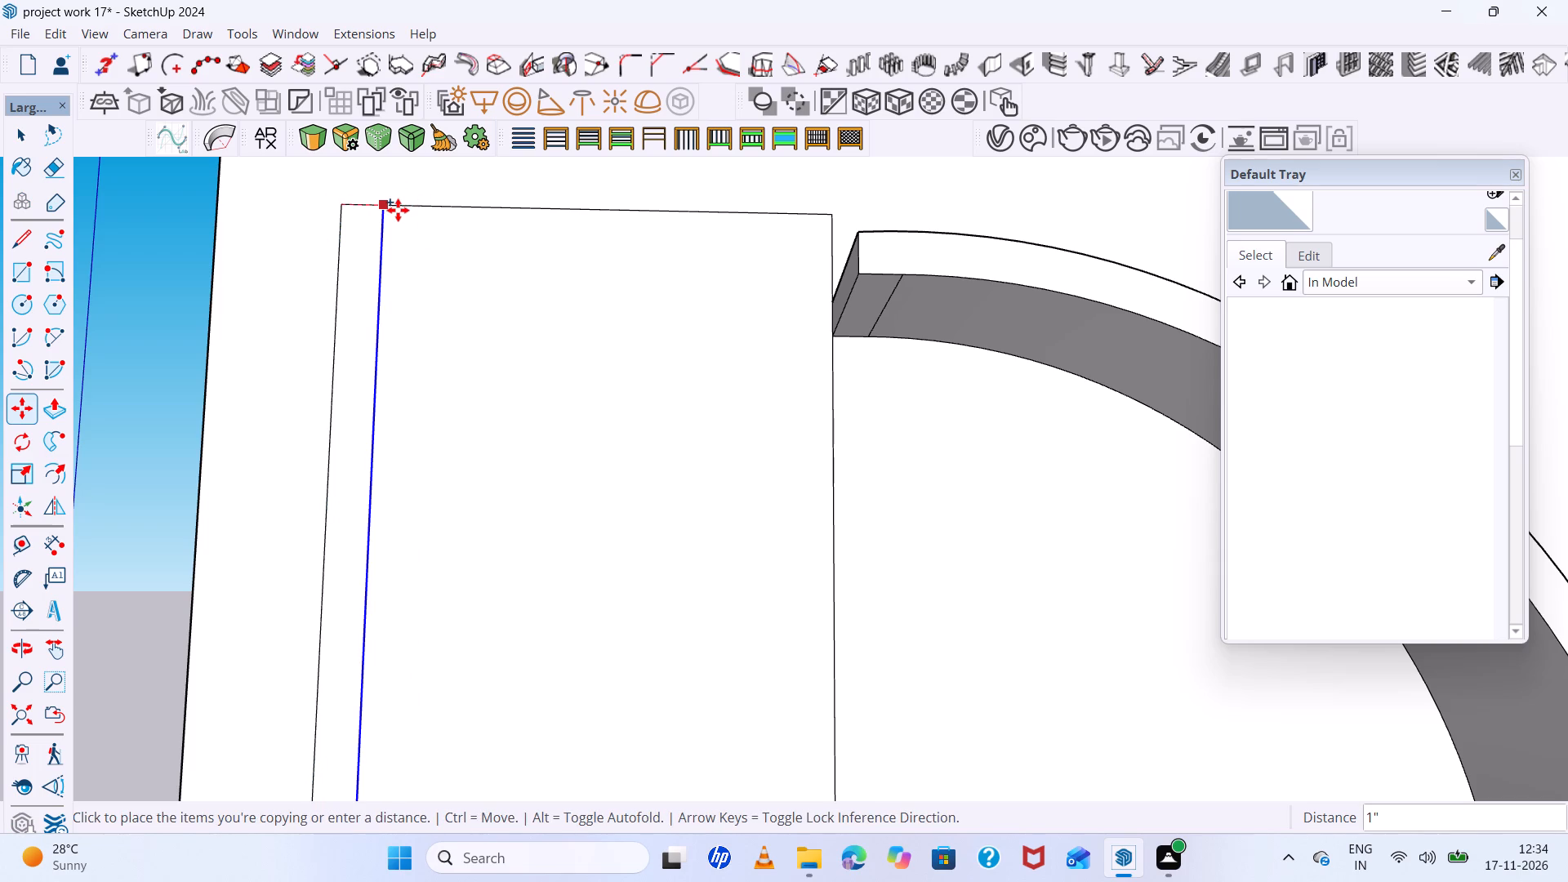
key(7)
key(Return)
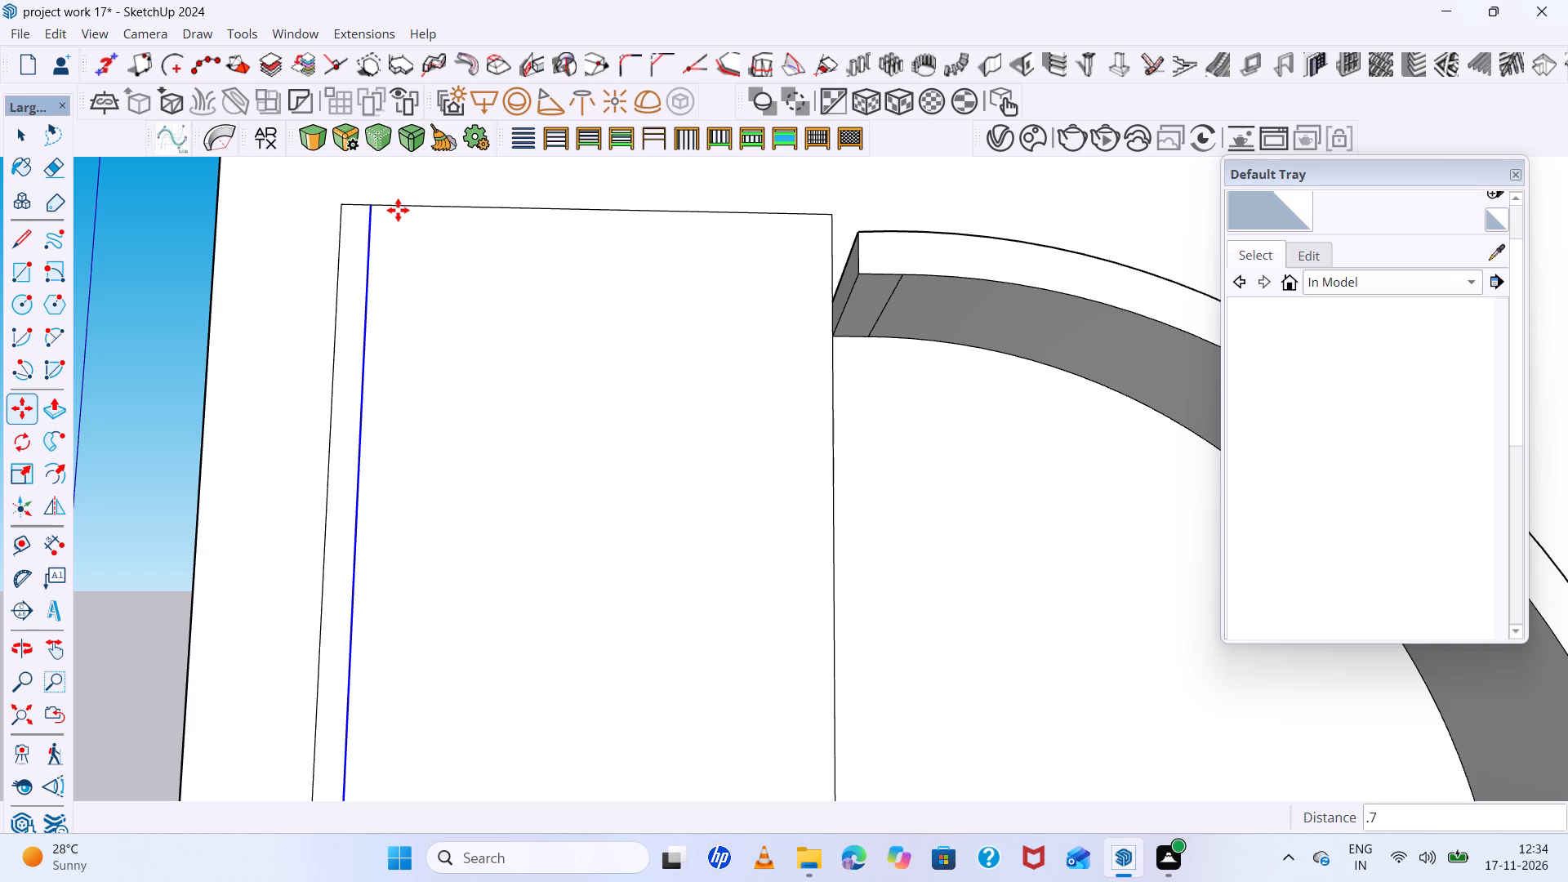
Copy the new slat edge another 0.4 inches inward along the top edge to mark the gap between slats.
scroll(388, 180, up, 5)
scroll(423, 509, down, 2)
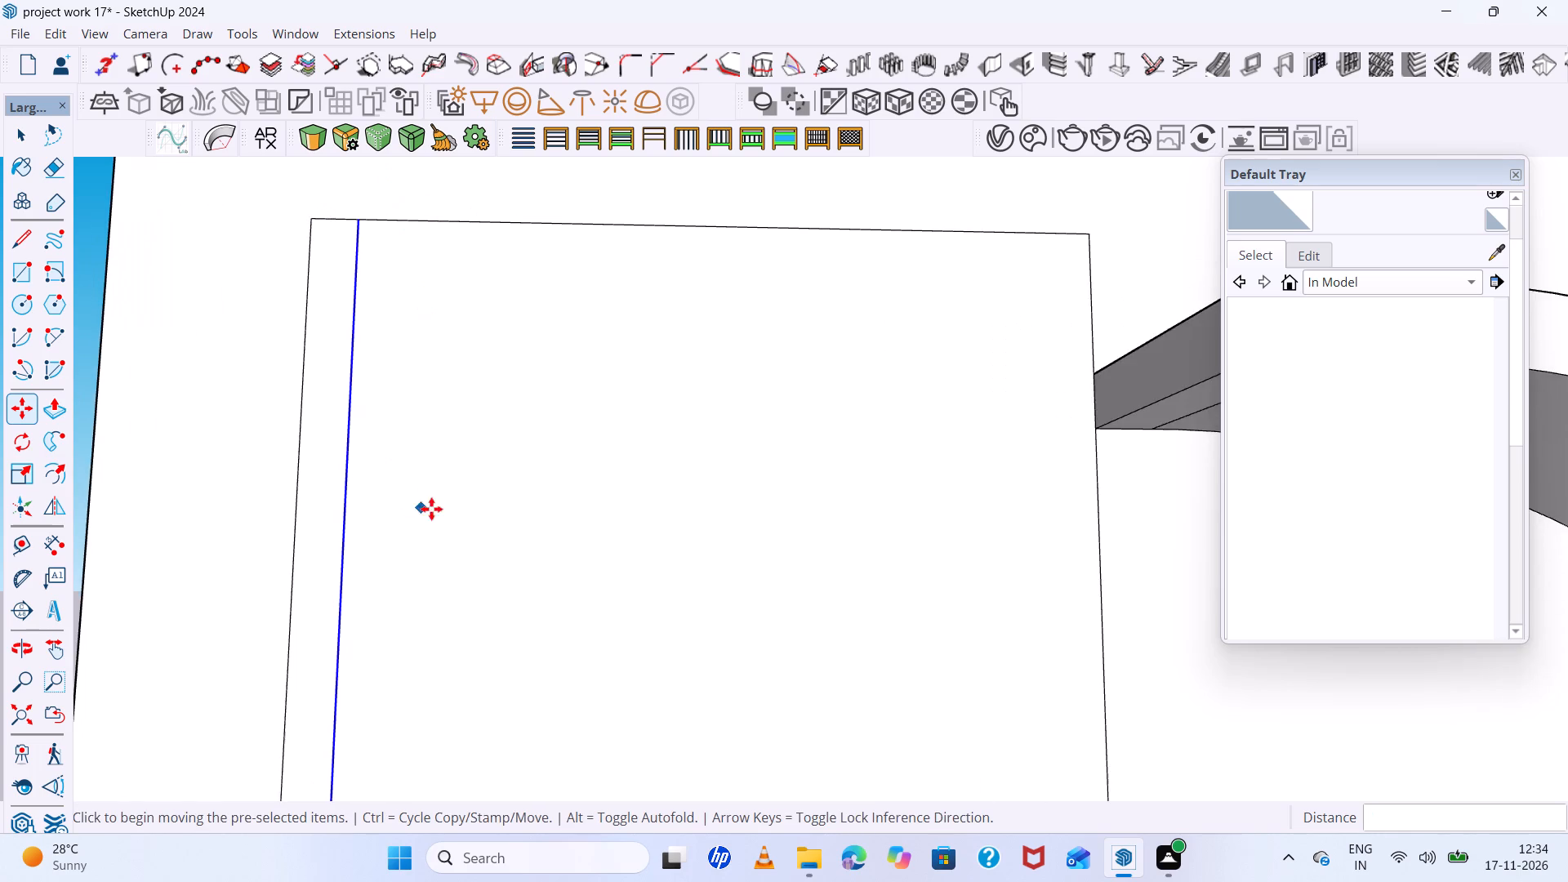
scroll(431, 509, down, 9)
middle_drag(357, 364, 350, 562)
scroll(350, 562, down, 1)
scroll(327, 367, up, 13)
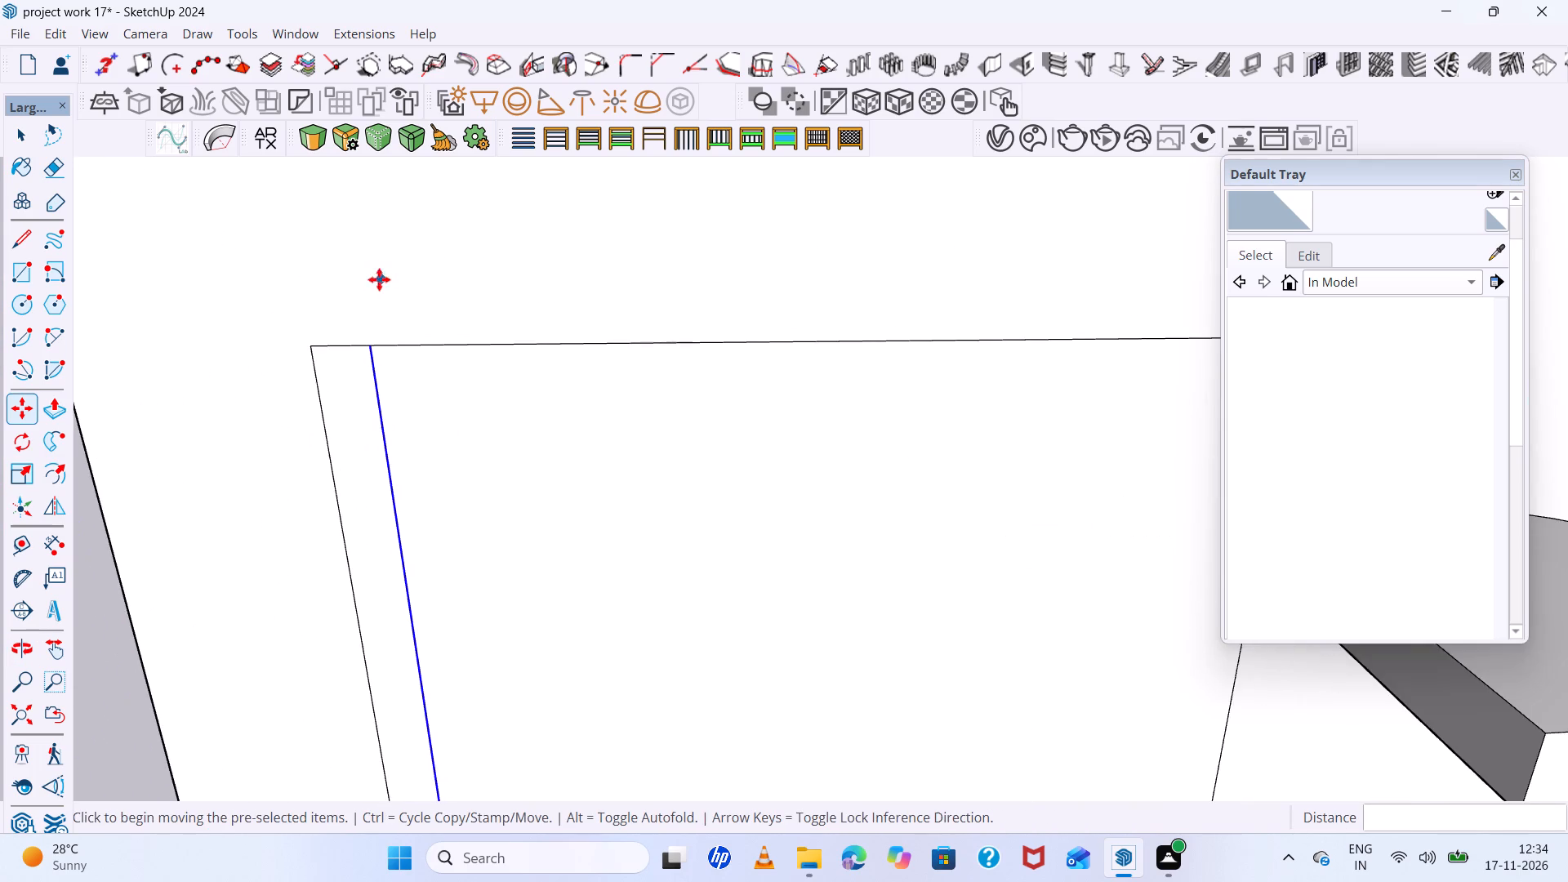
middle_drag(362, 301, 398, 417)
scroll(392, 415, up, 6)
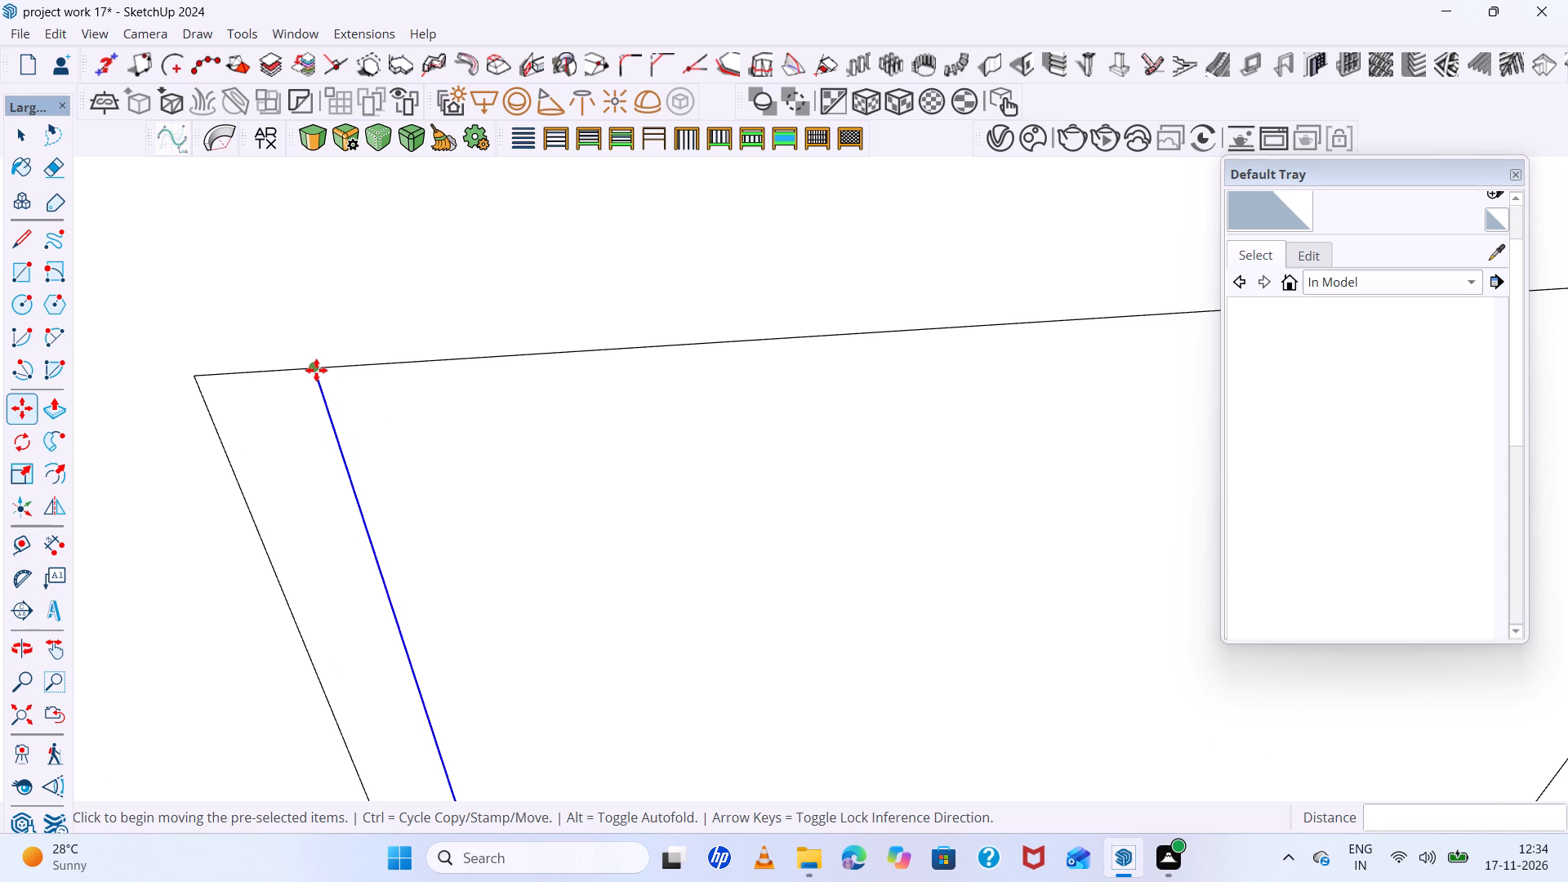
click(313, 371)
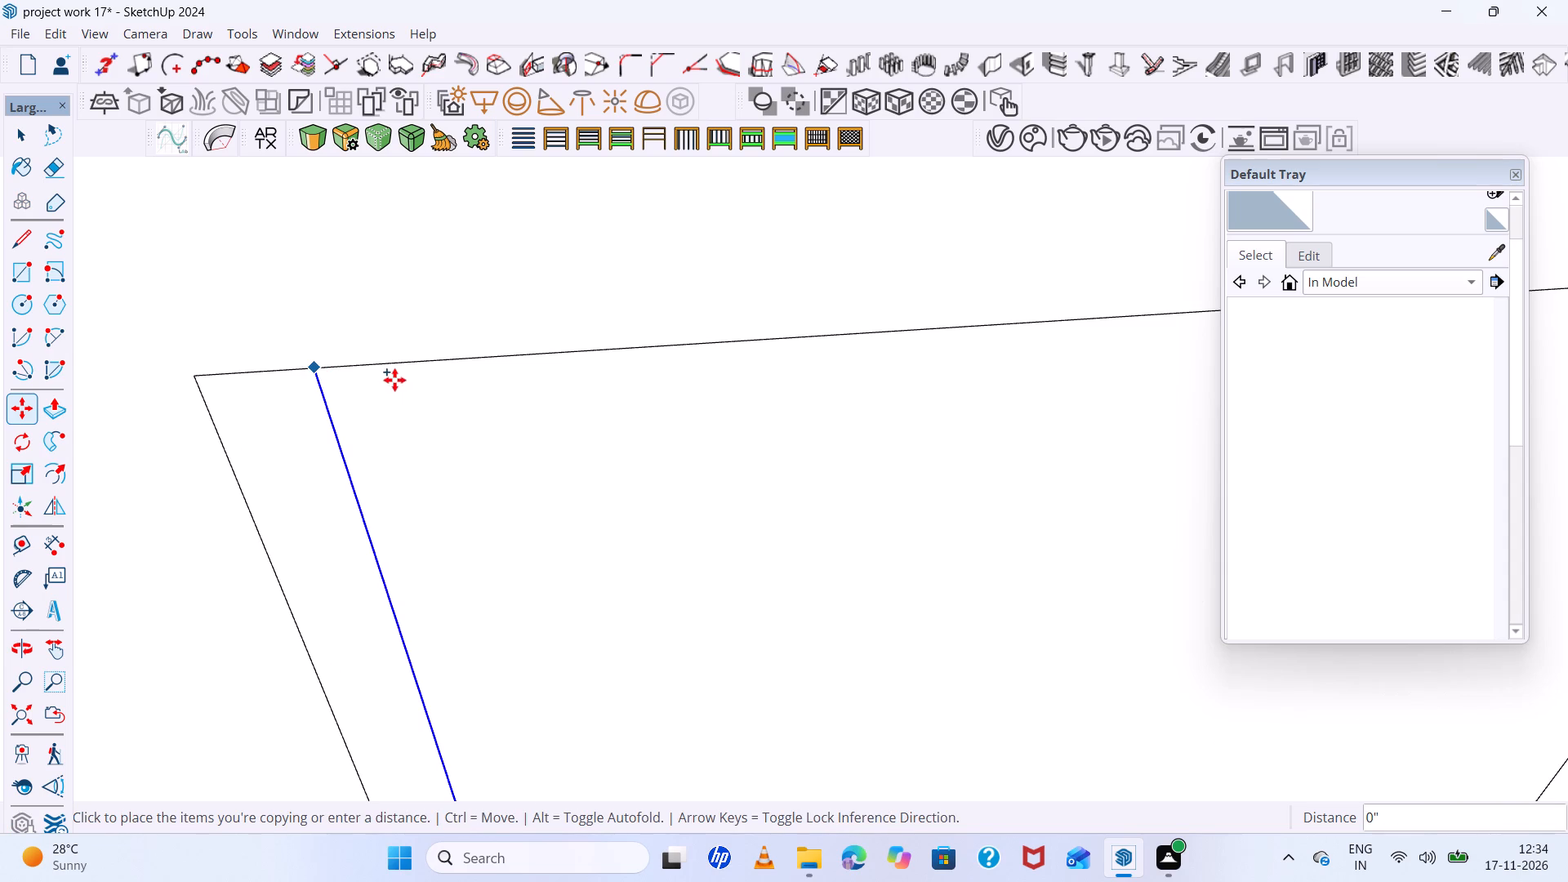
scroll(447, 372, down, 1)
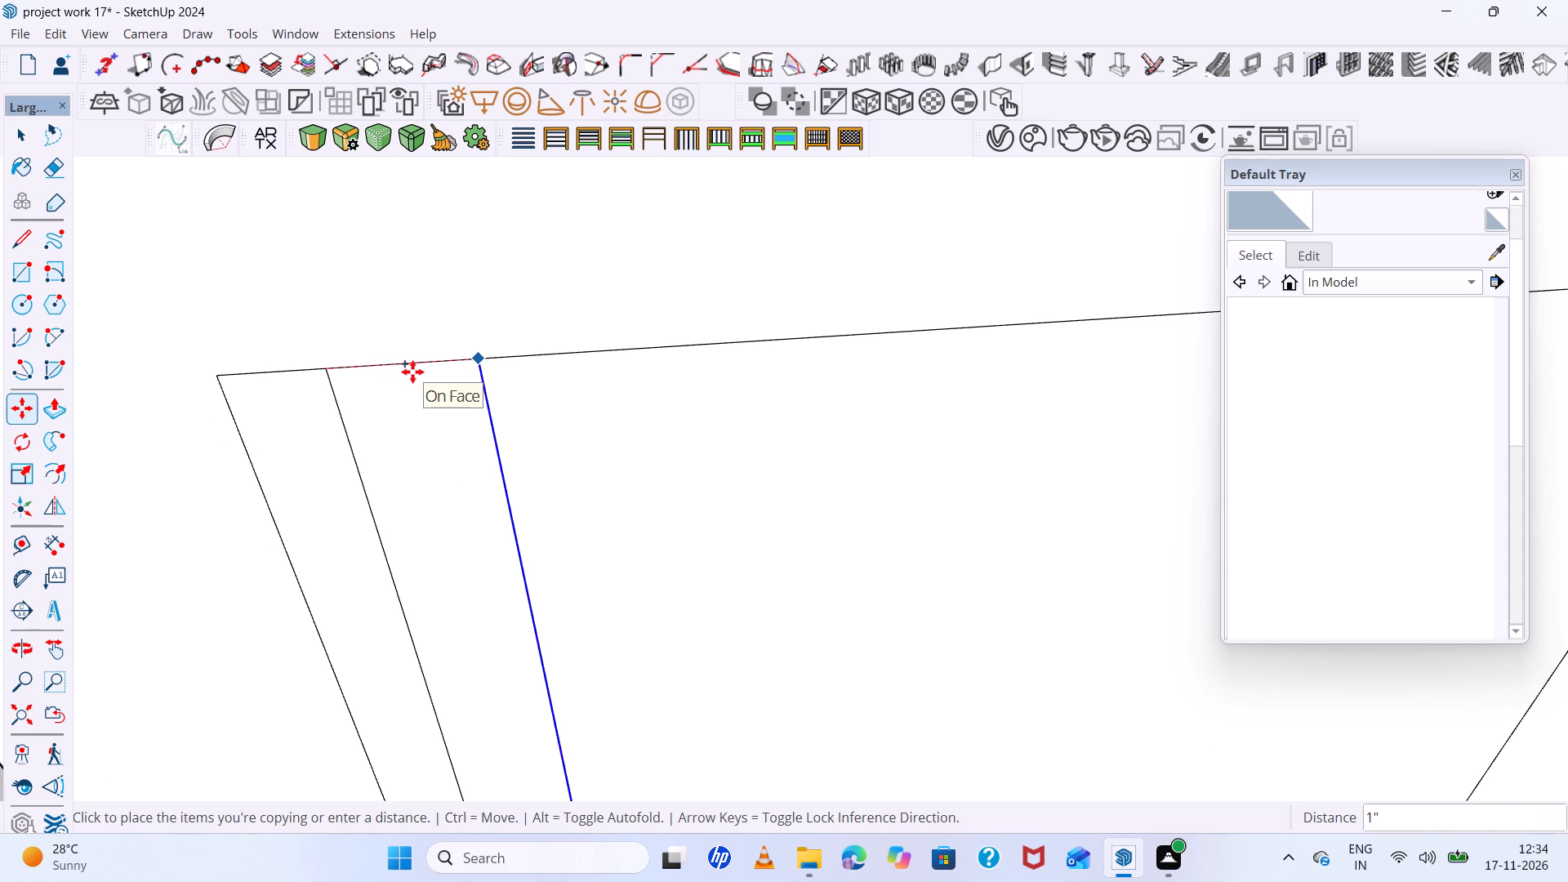
text(.4)
key(Return)
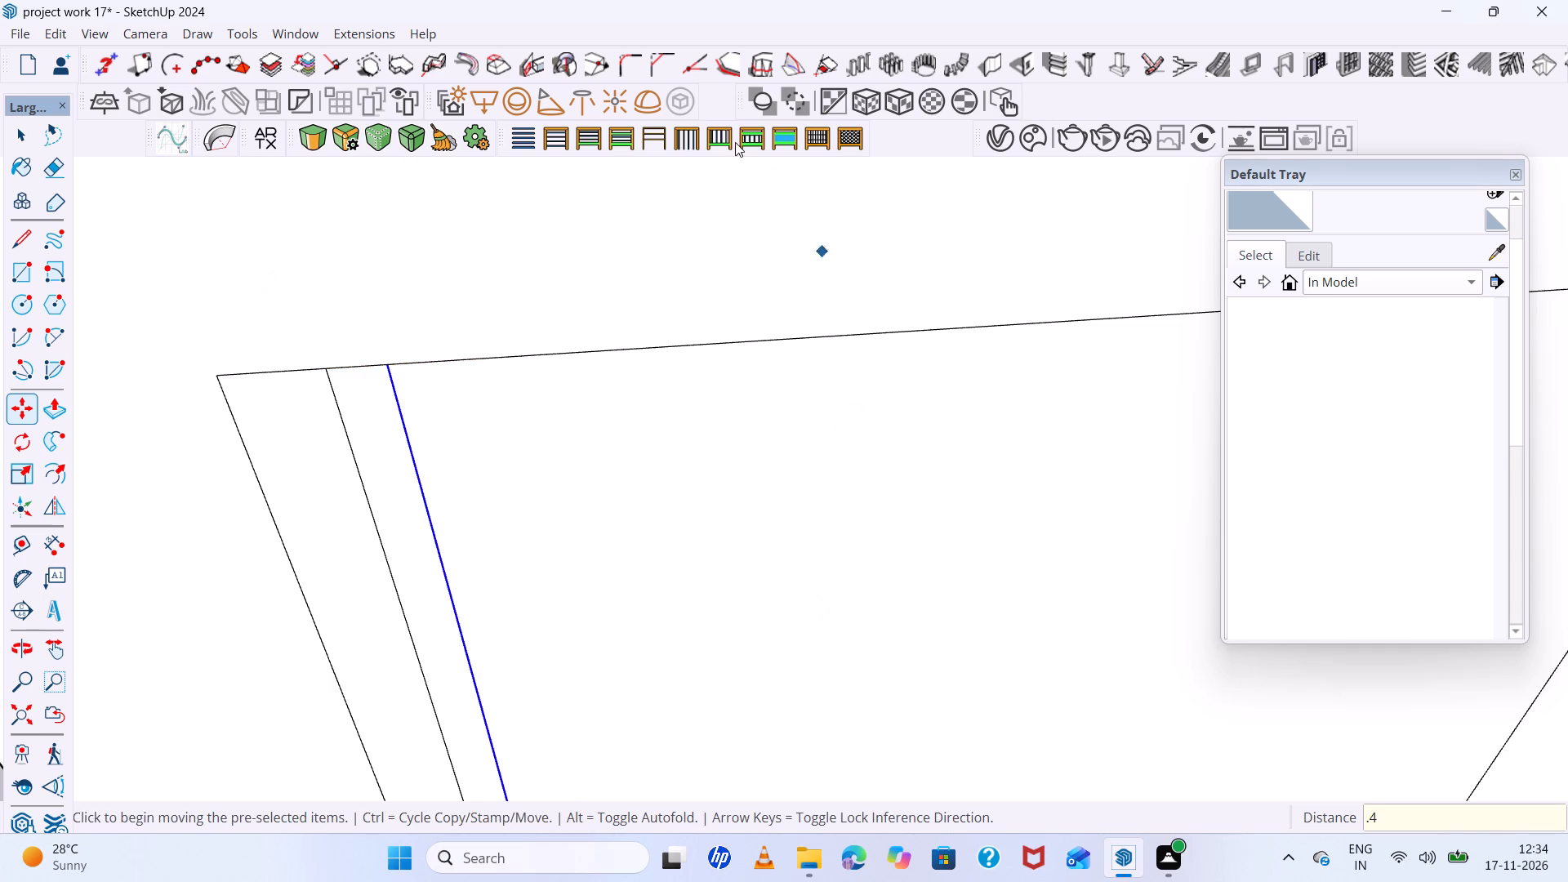
Select the two copied long edges bounding the narrow gap strip together.
scroll(719, 149, down, 8)
scroll(372, 394, down, 6)
scroll(385, 430, up, 7)
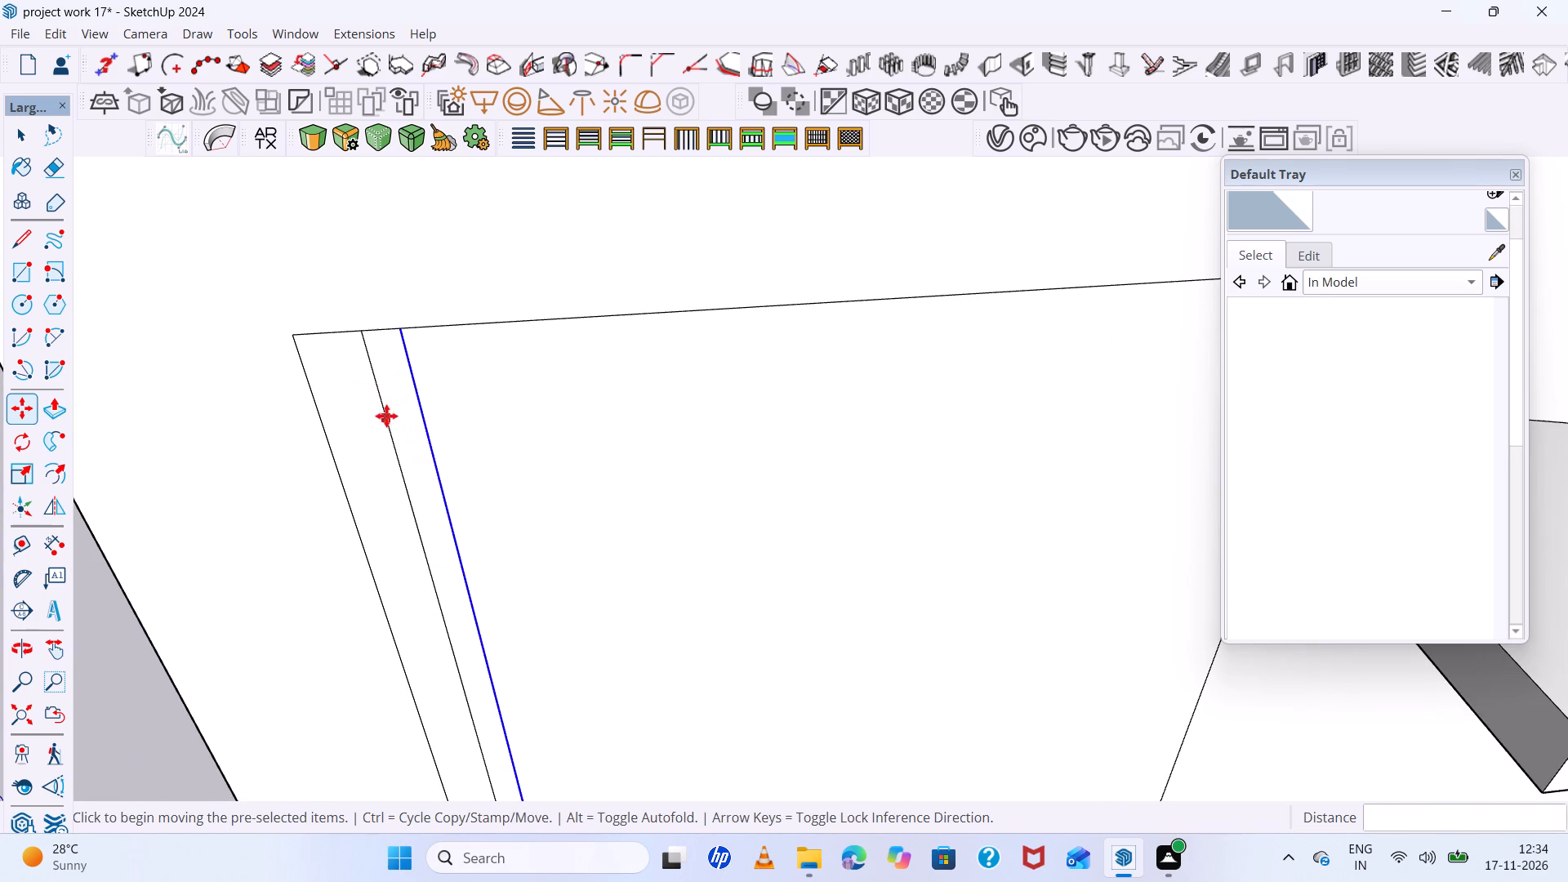
key(space)
click(383, 401)
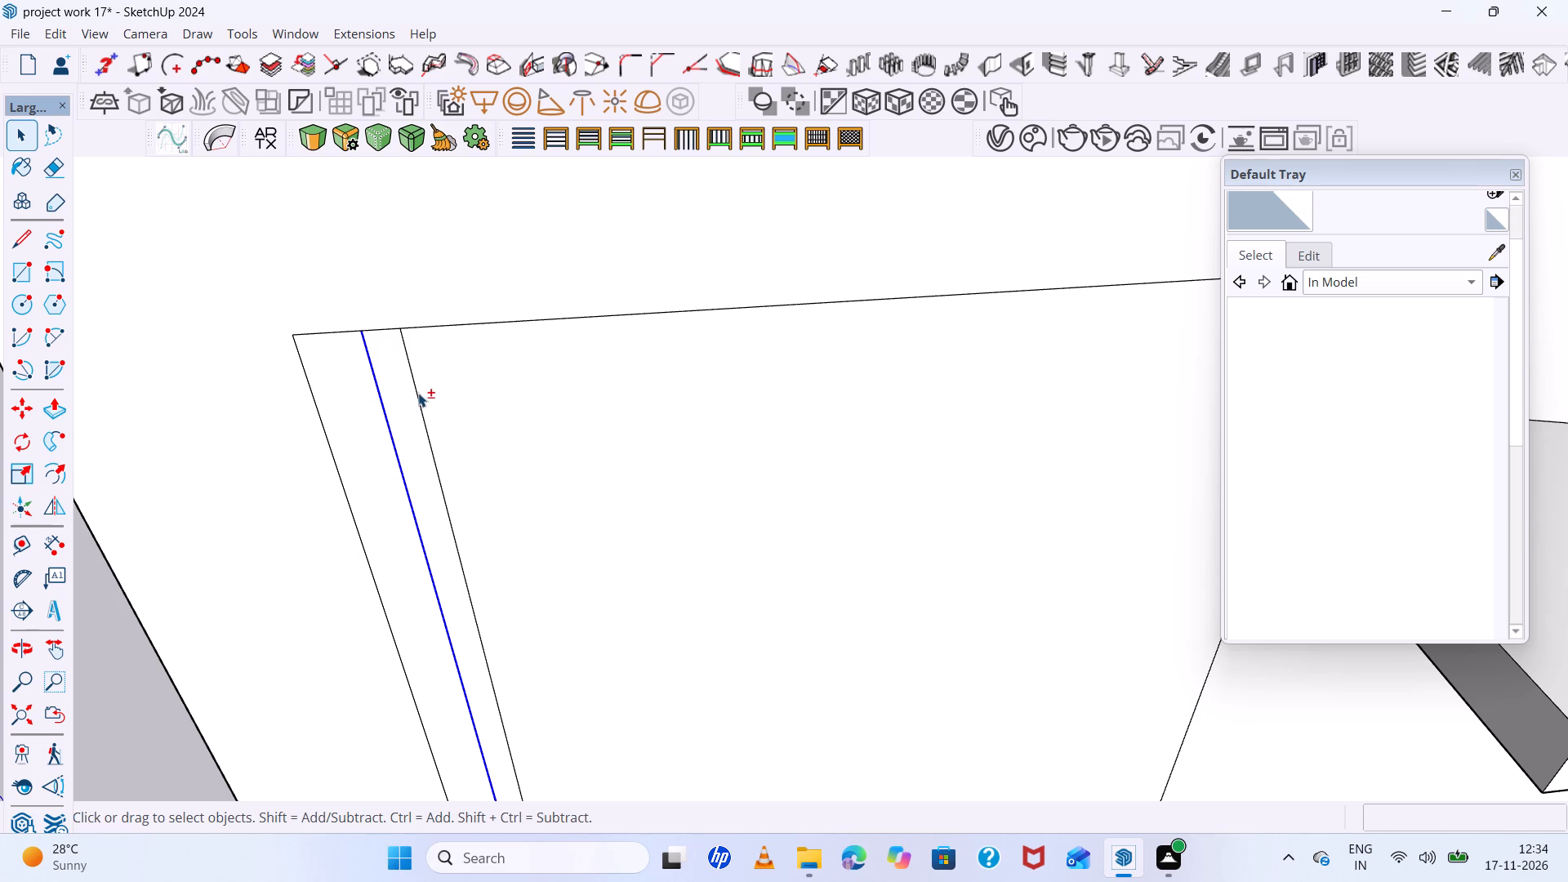
shift+click(420, 392)
scroll(420, 392, down, 5)
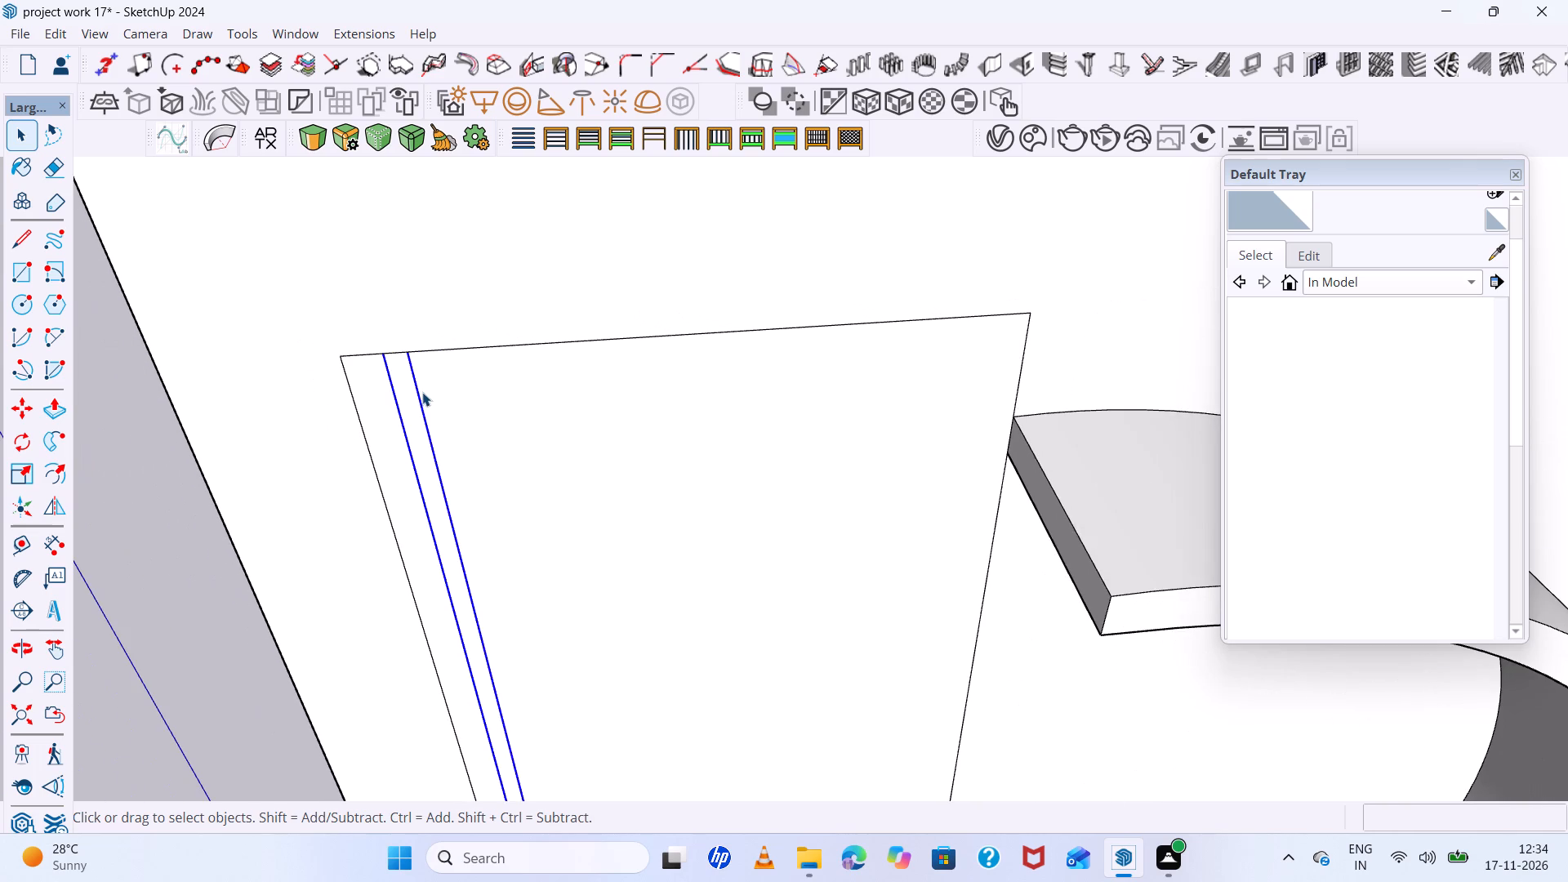
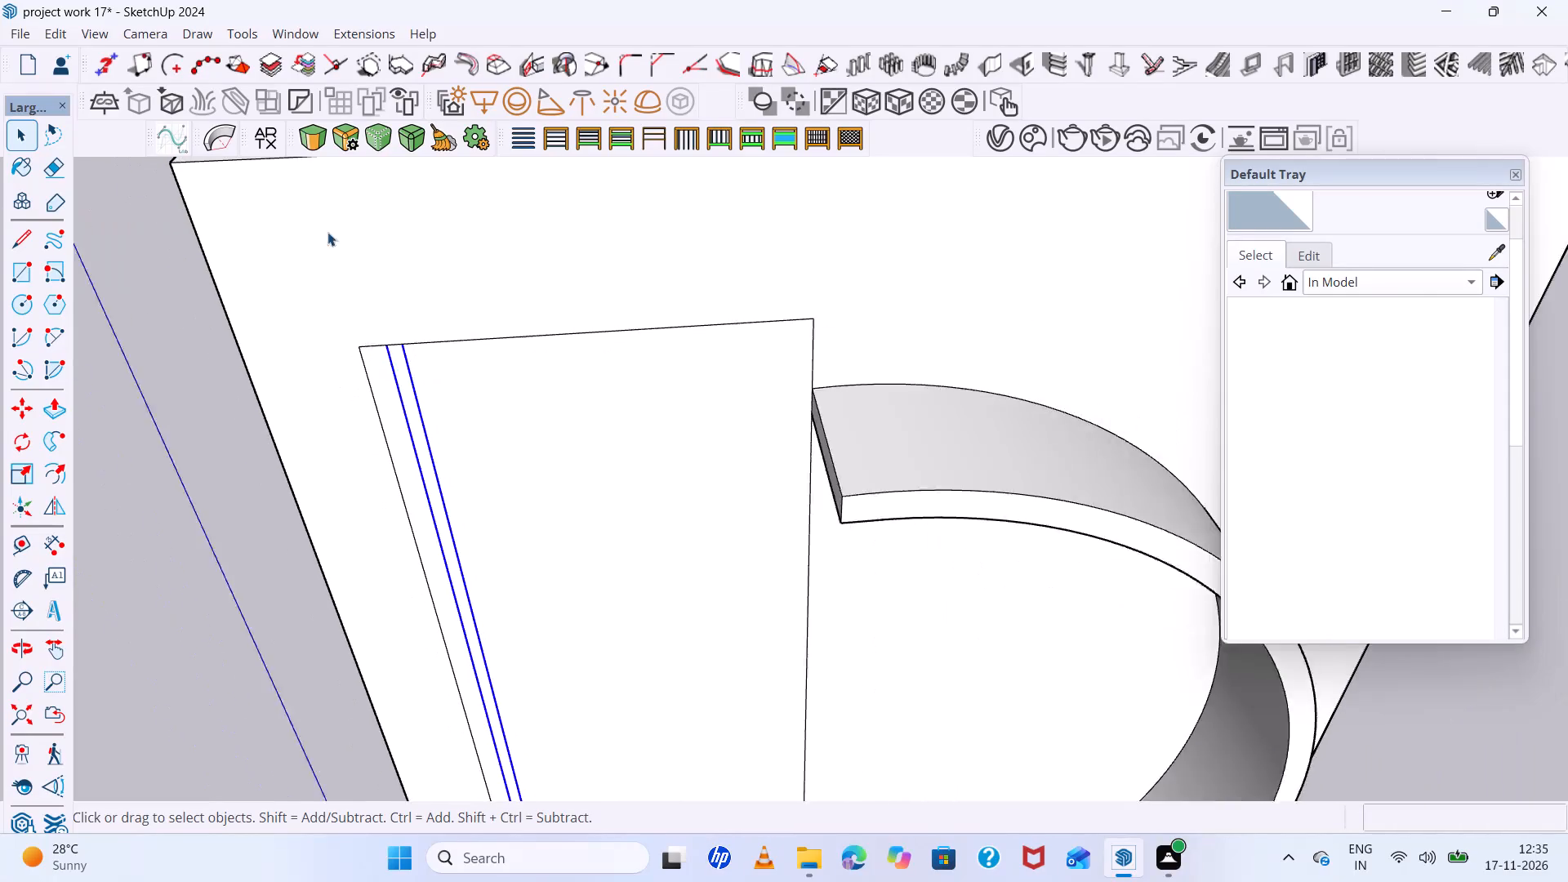
Copy the selected edge pair about 1 inch inward along the top edge, from the rectangle's outer corner to the gap's inner edge.
scroll(327, 255, down, 5)
scroll(365, 413, up, 8)
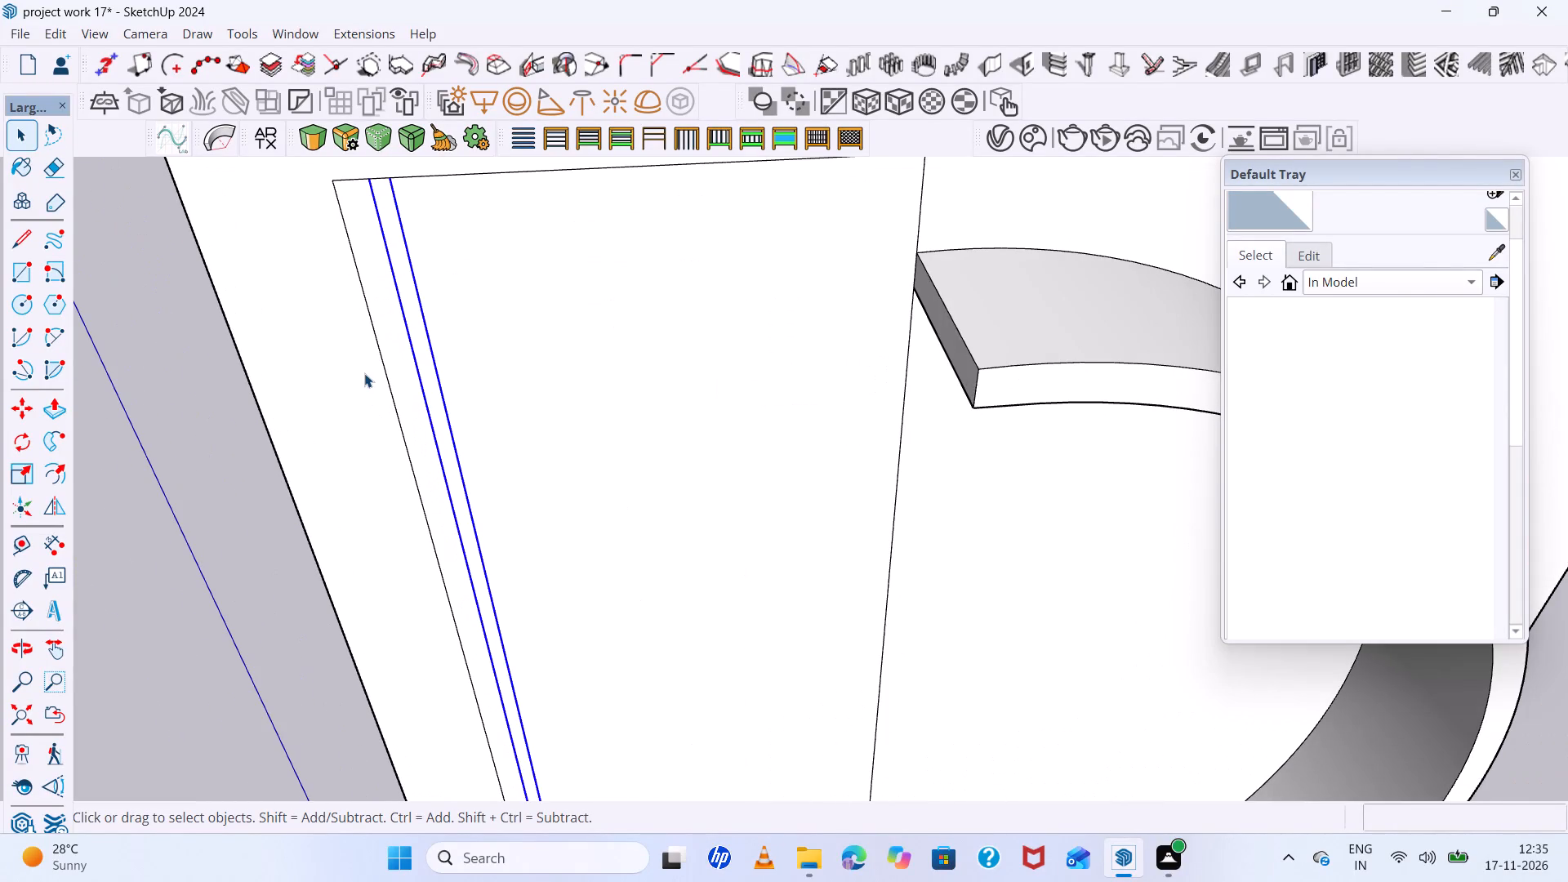
key(m)
scroll(440, 358, down, 4)
scroll(367, 249, up, 2)
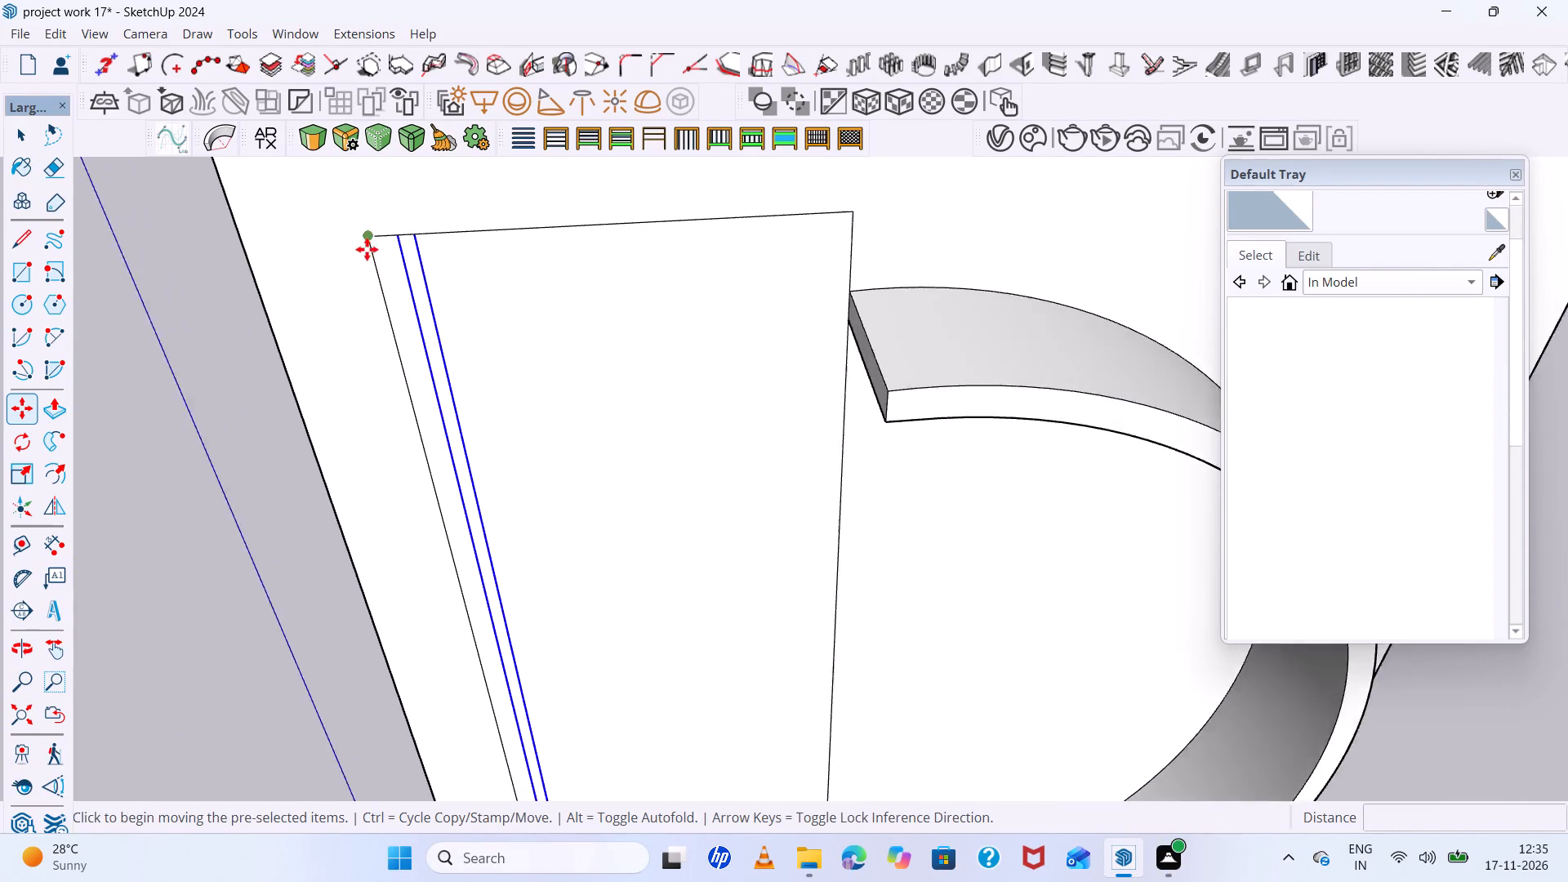
scroll(367, 249, up, 3)
click(370, 229)
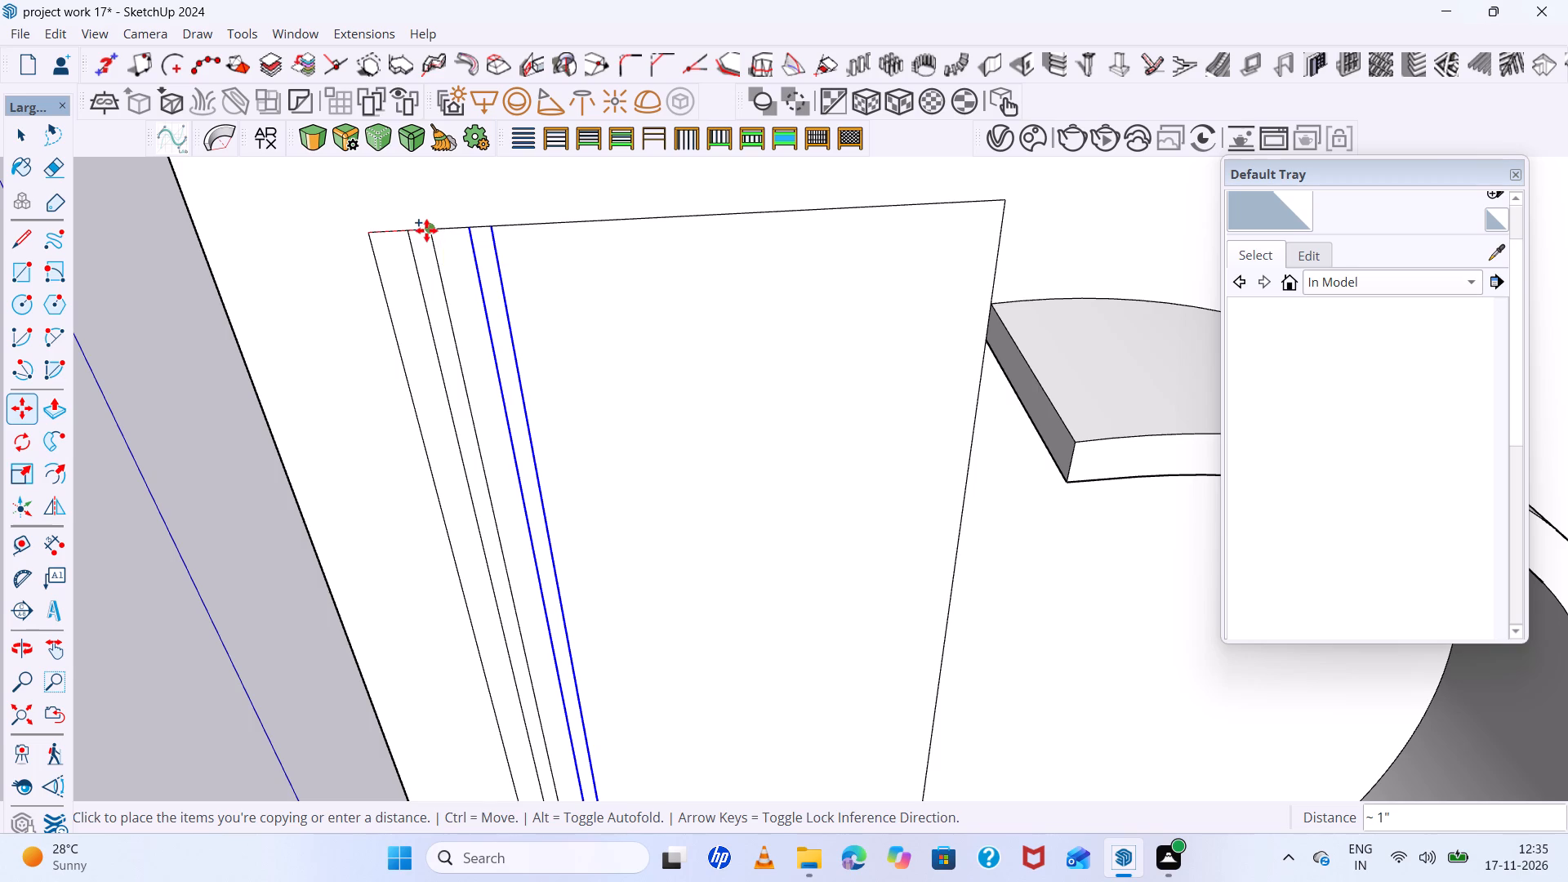
scroll(426, 230, up, 6)
click(430, 229)
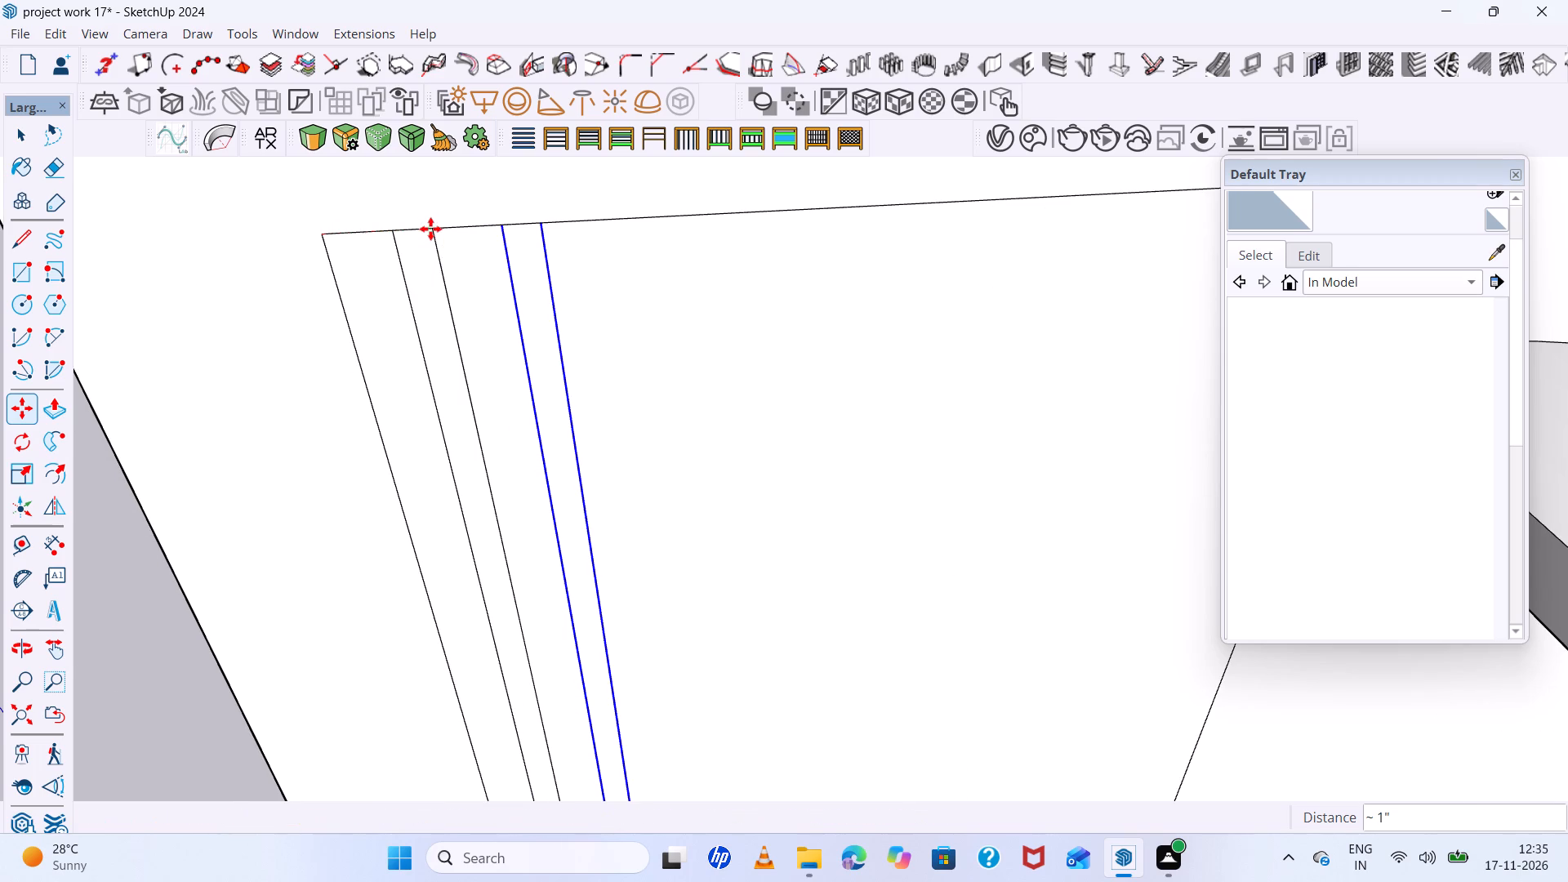
Repeat the edge-pair copy as a 9x array at the same spacing to divide the tall rectangle into slats and gaps.
scroll(591, 274, down, 8)
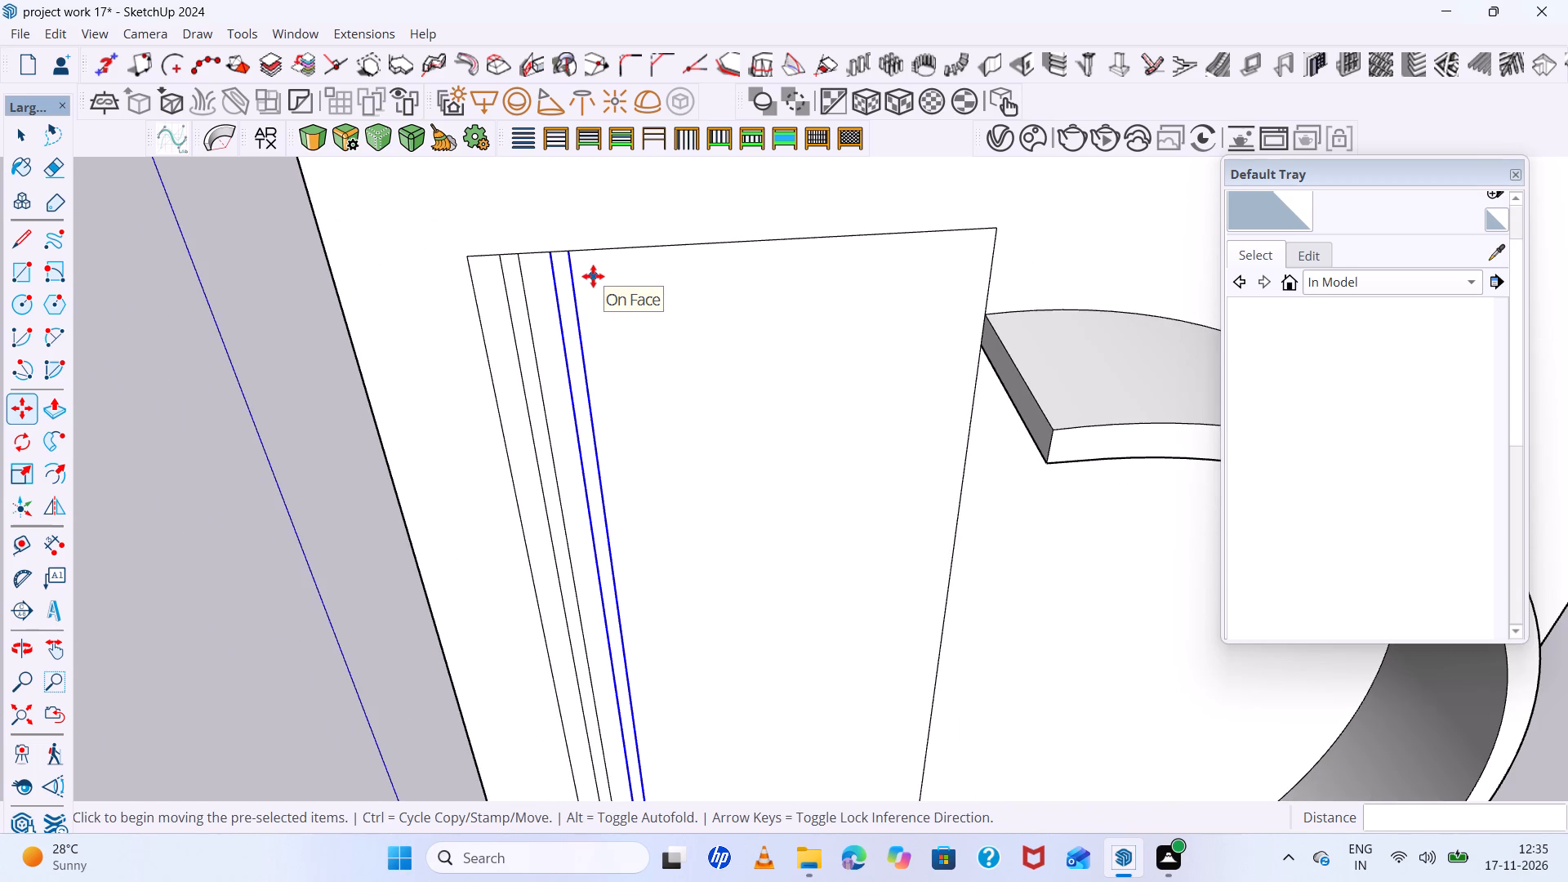
key(8)
key(BackSpace)
key(7)
key(x)
key(Return)
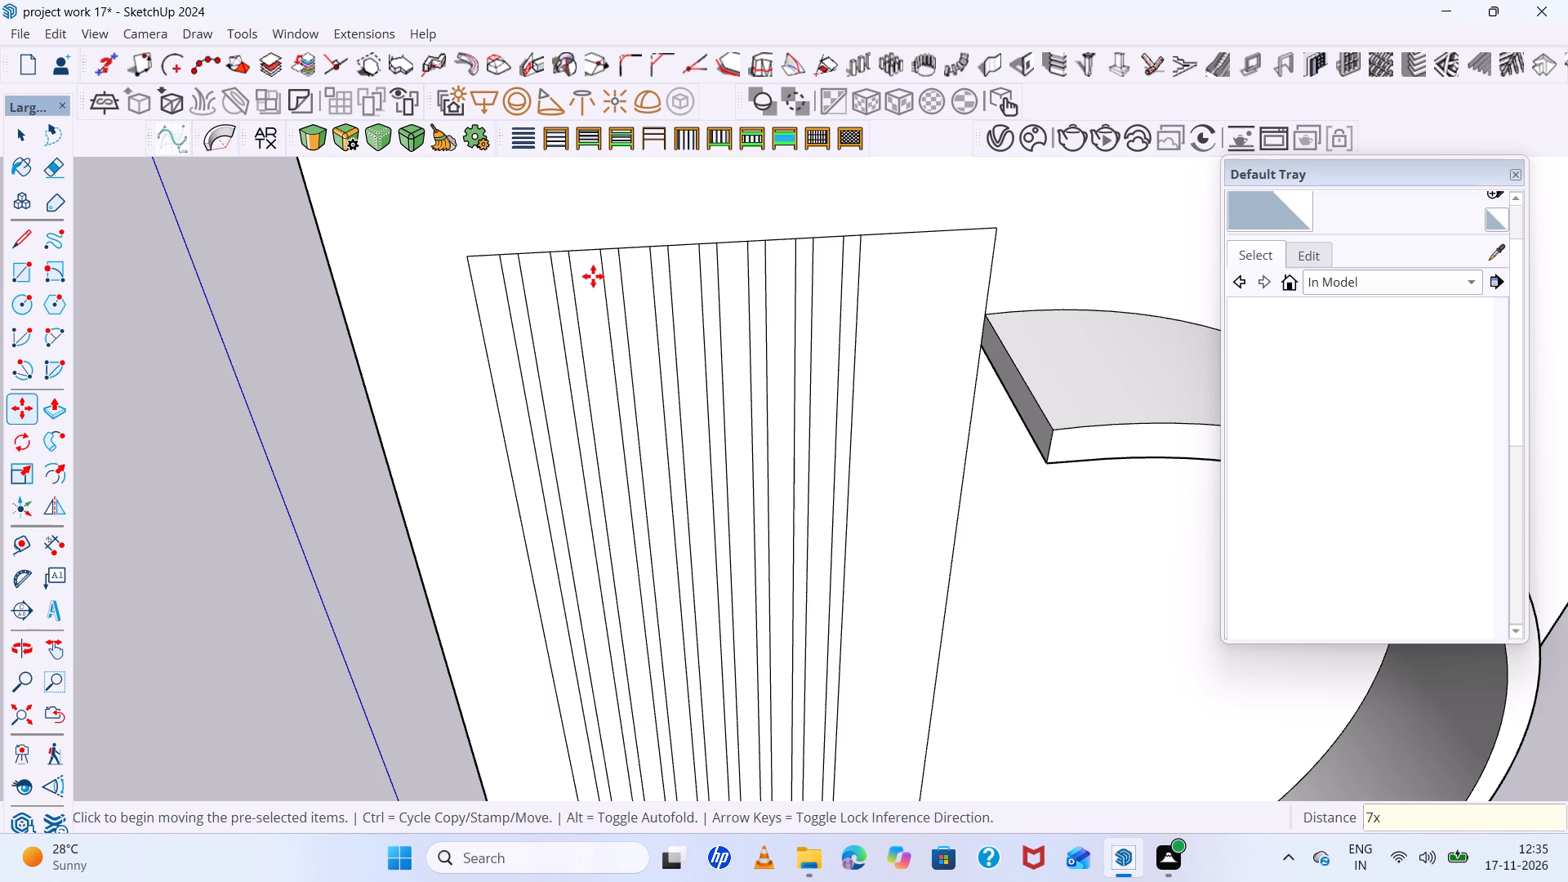
text(8x)
key(Return)
text(9x)
key(Return)
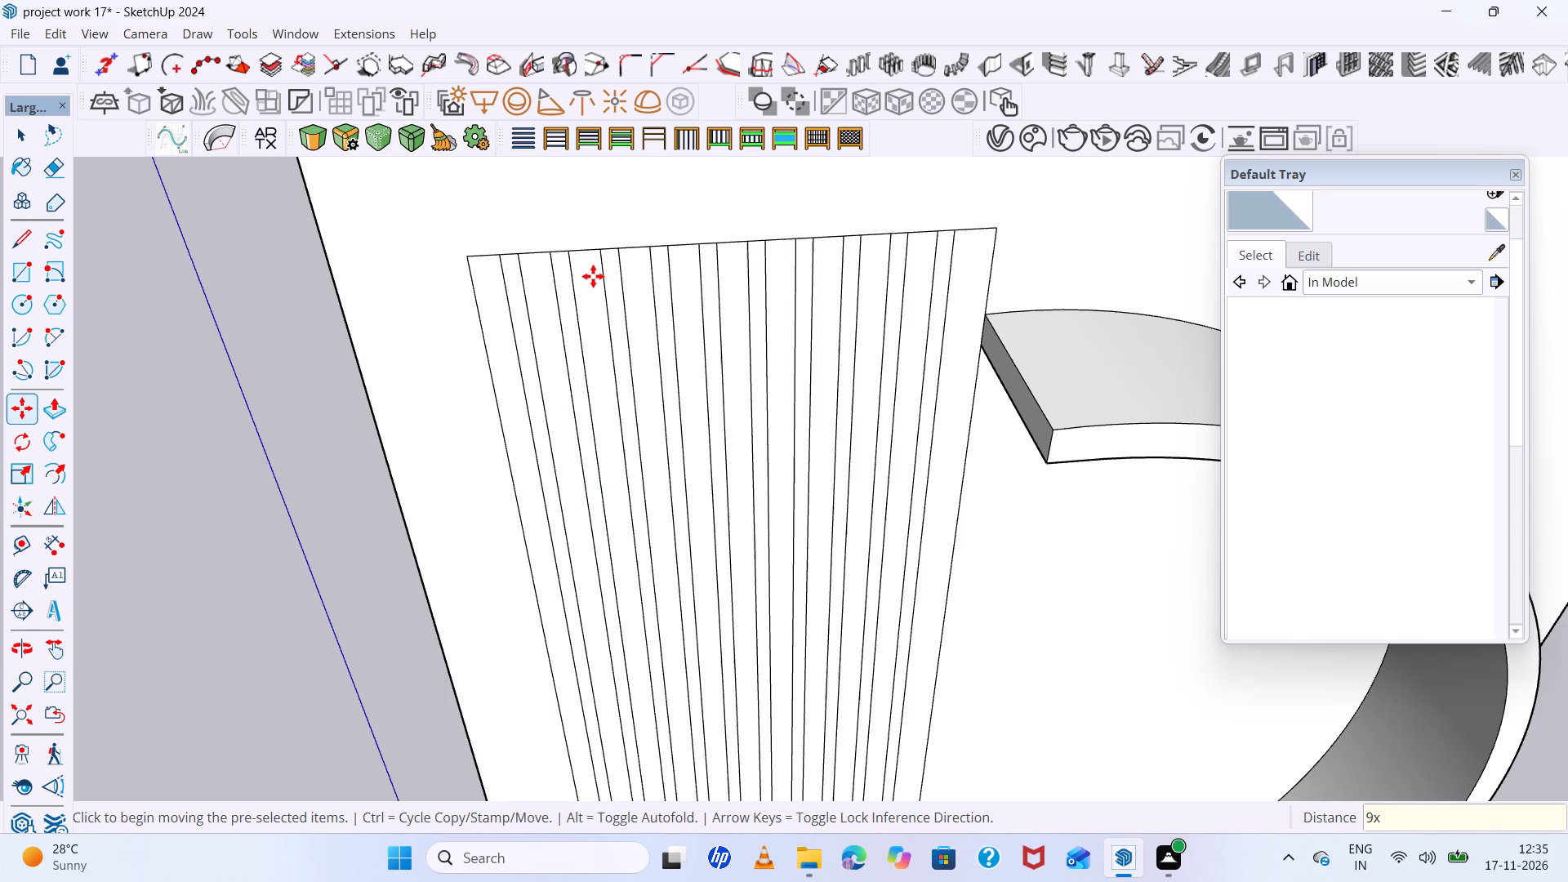
key(space)
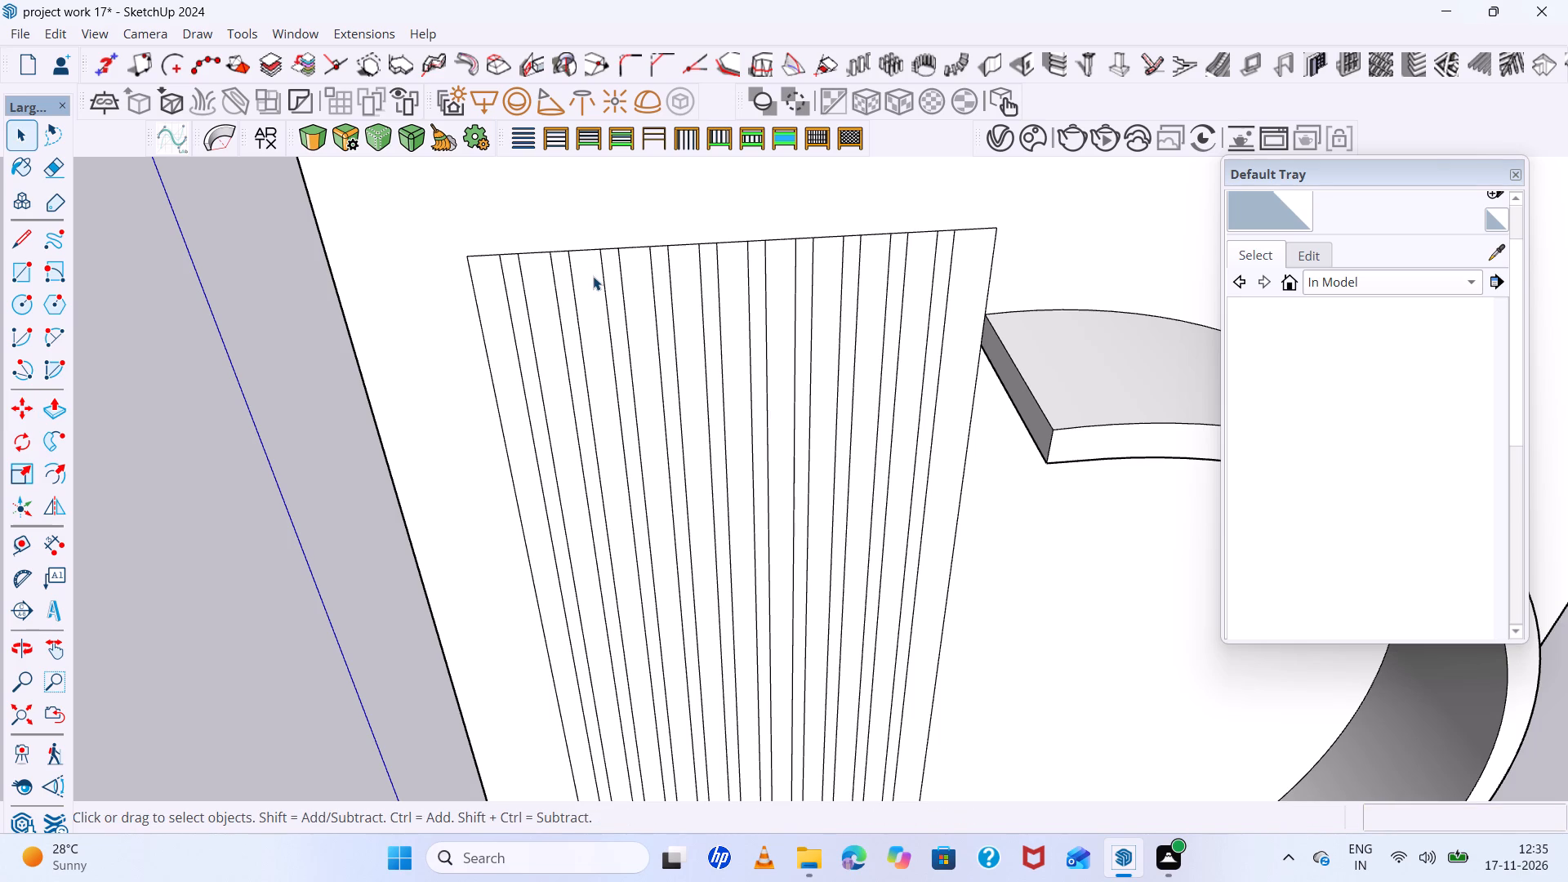
scroll(661, 296, down, 5)
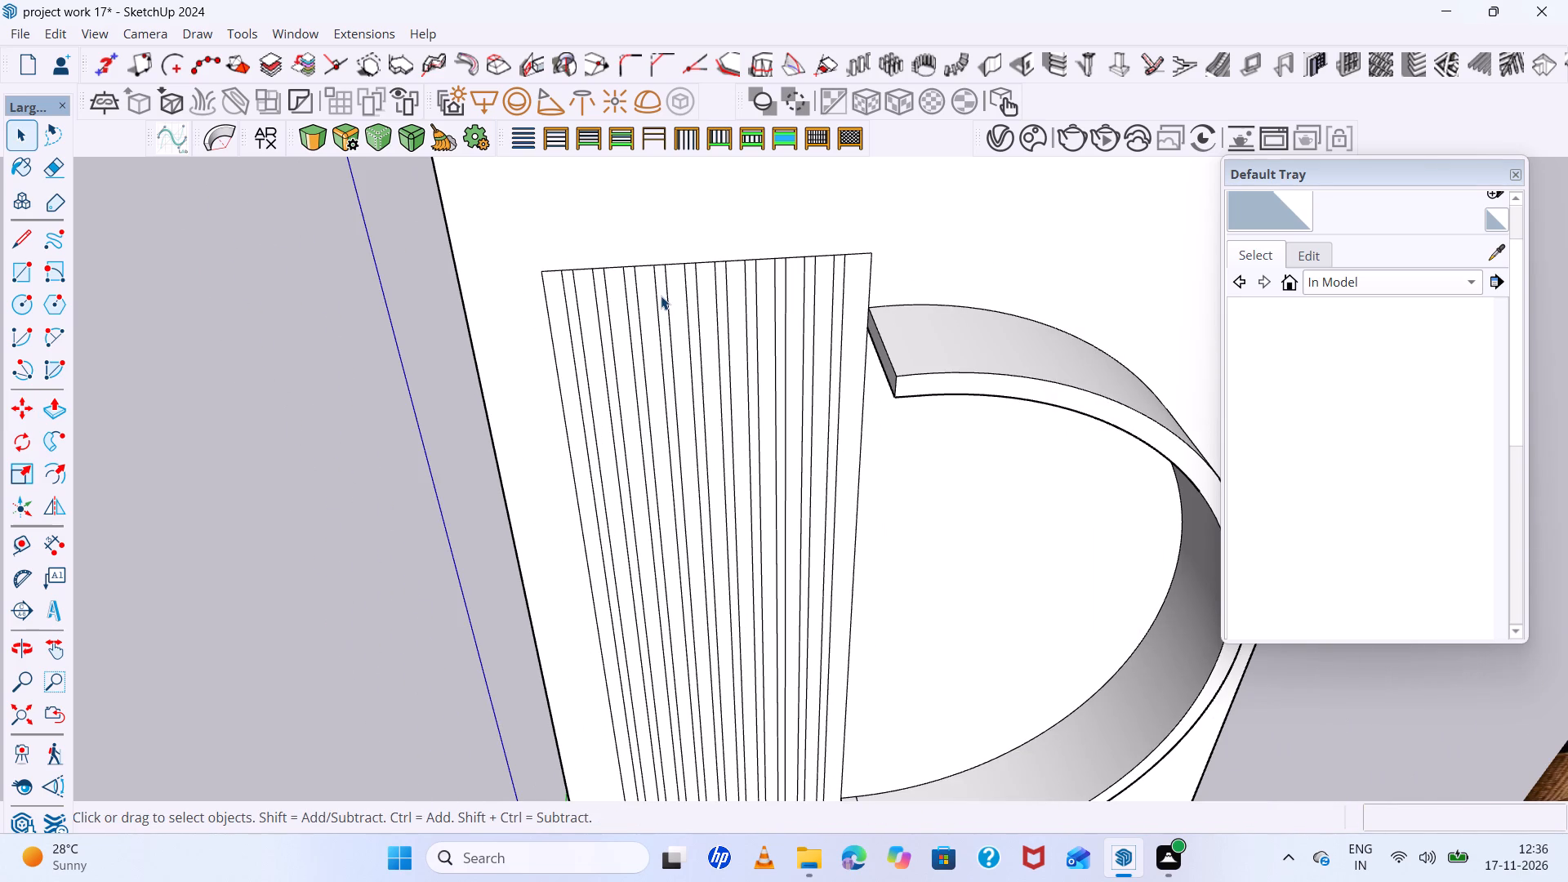
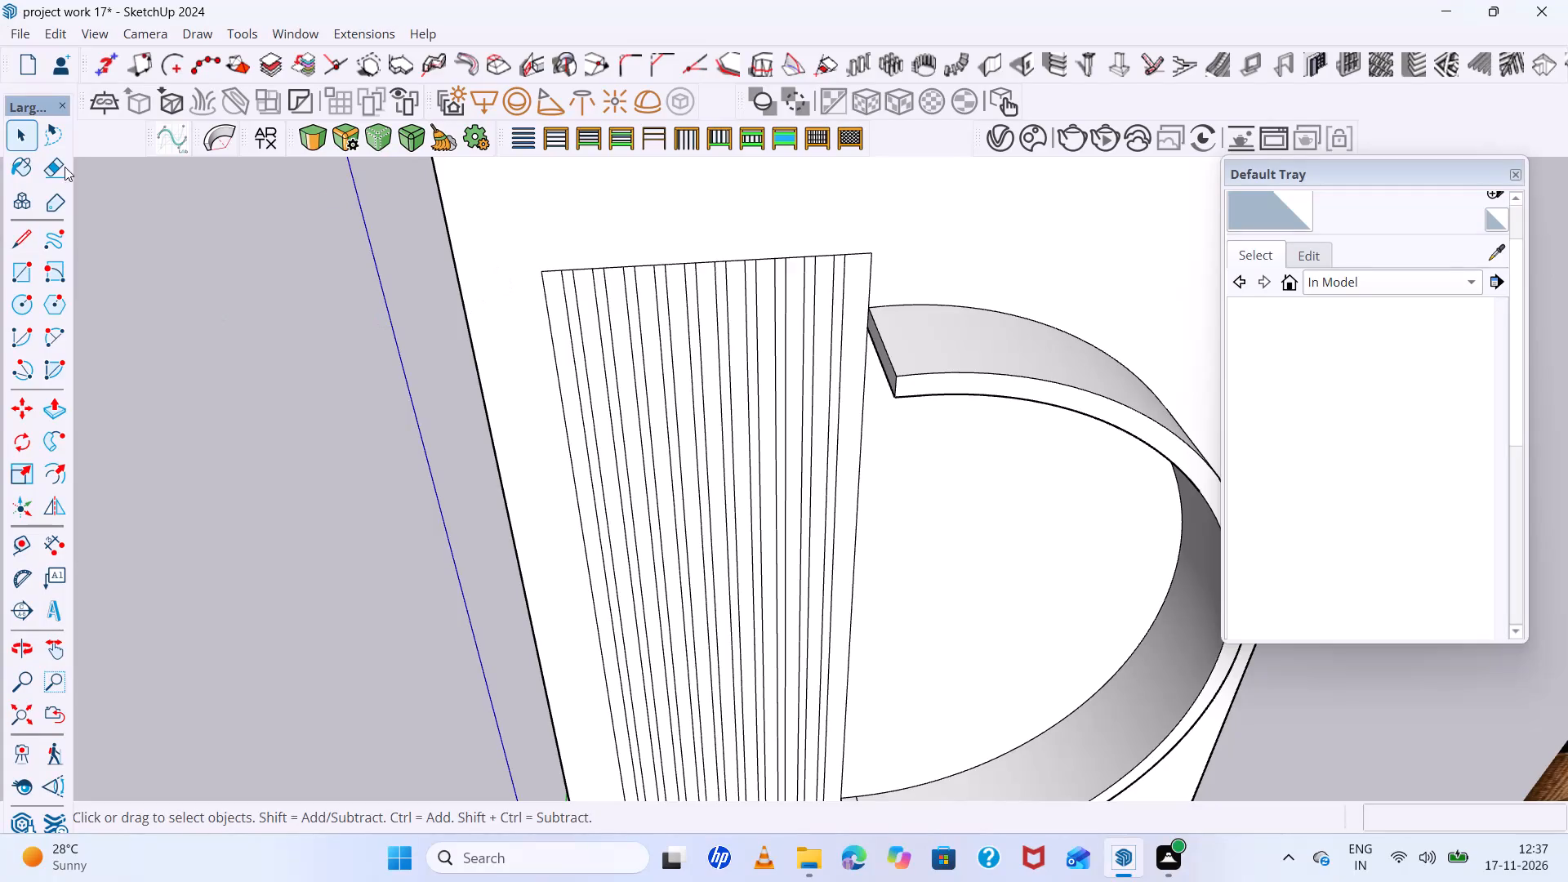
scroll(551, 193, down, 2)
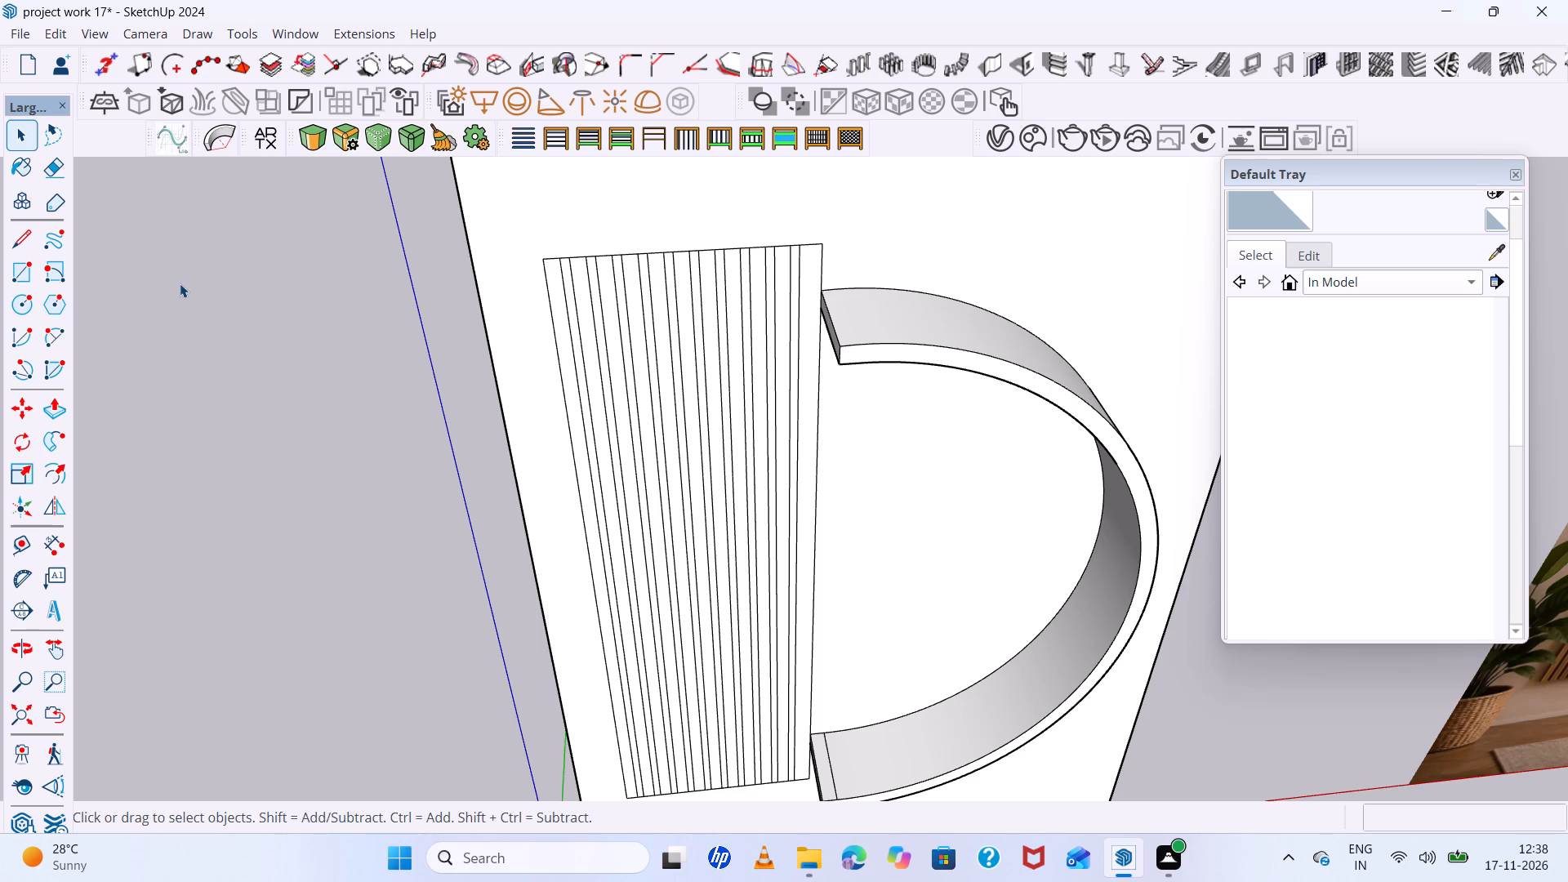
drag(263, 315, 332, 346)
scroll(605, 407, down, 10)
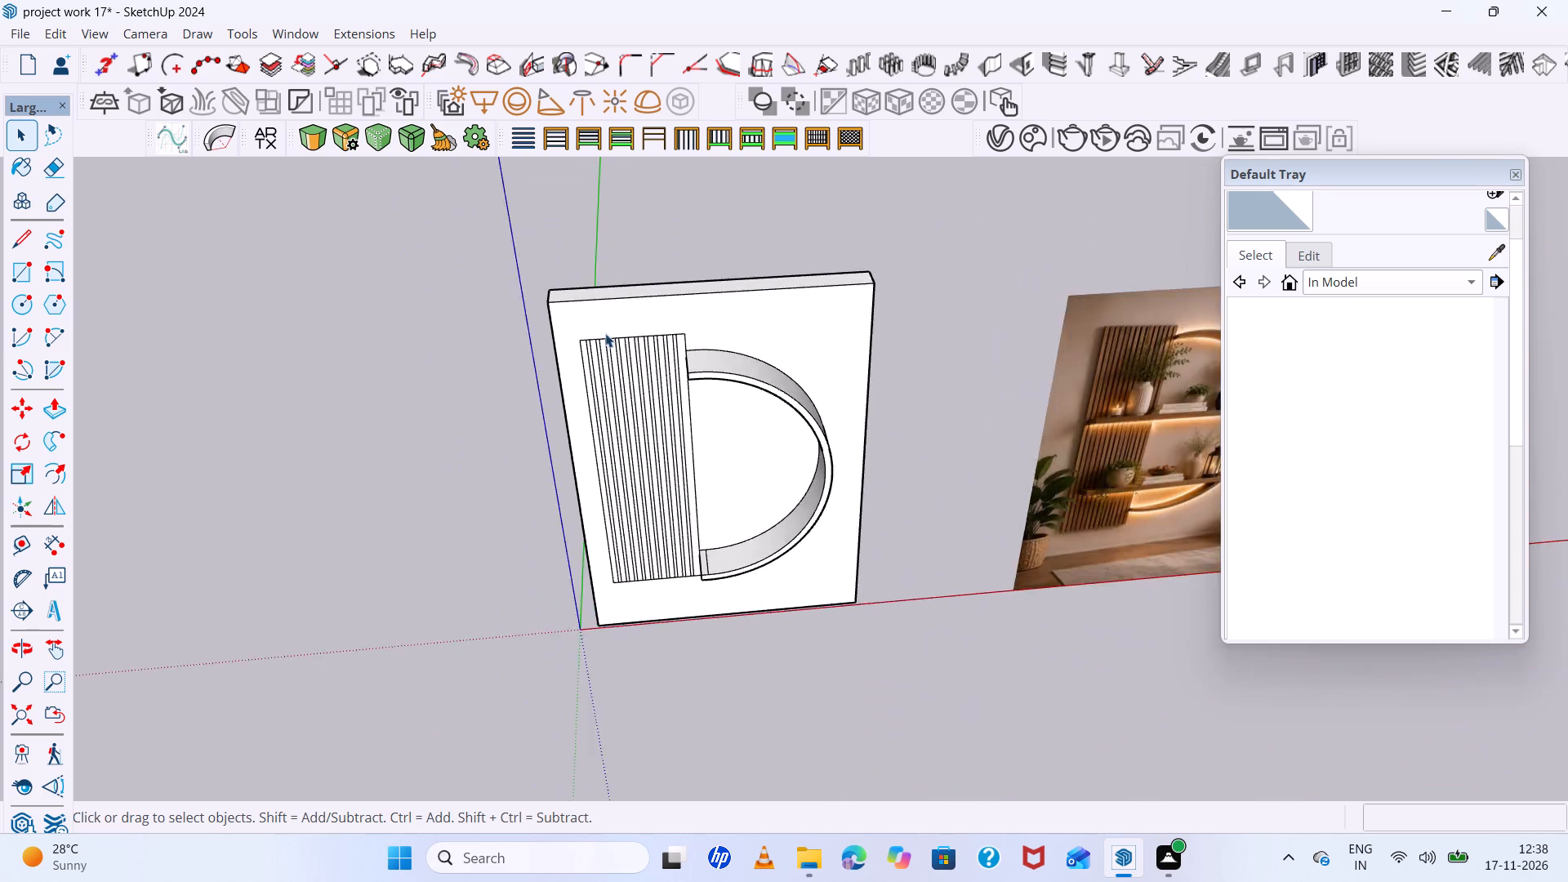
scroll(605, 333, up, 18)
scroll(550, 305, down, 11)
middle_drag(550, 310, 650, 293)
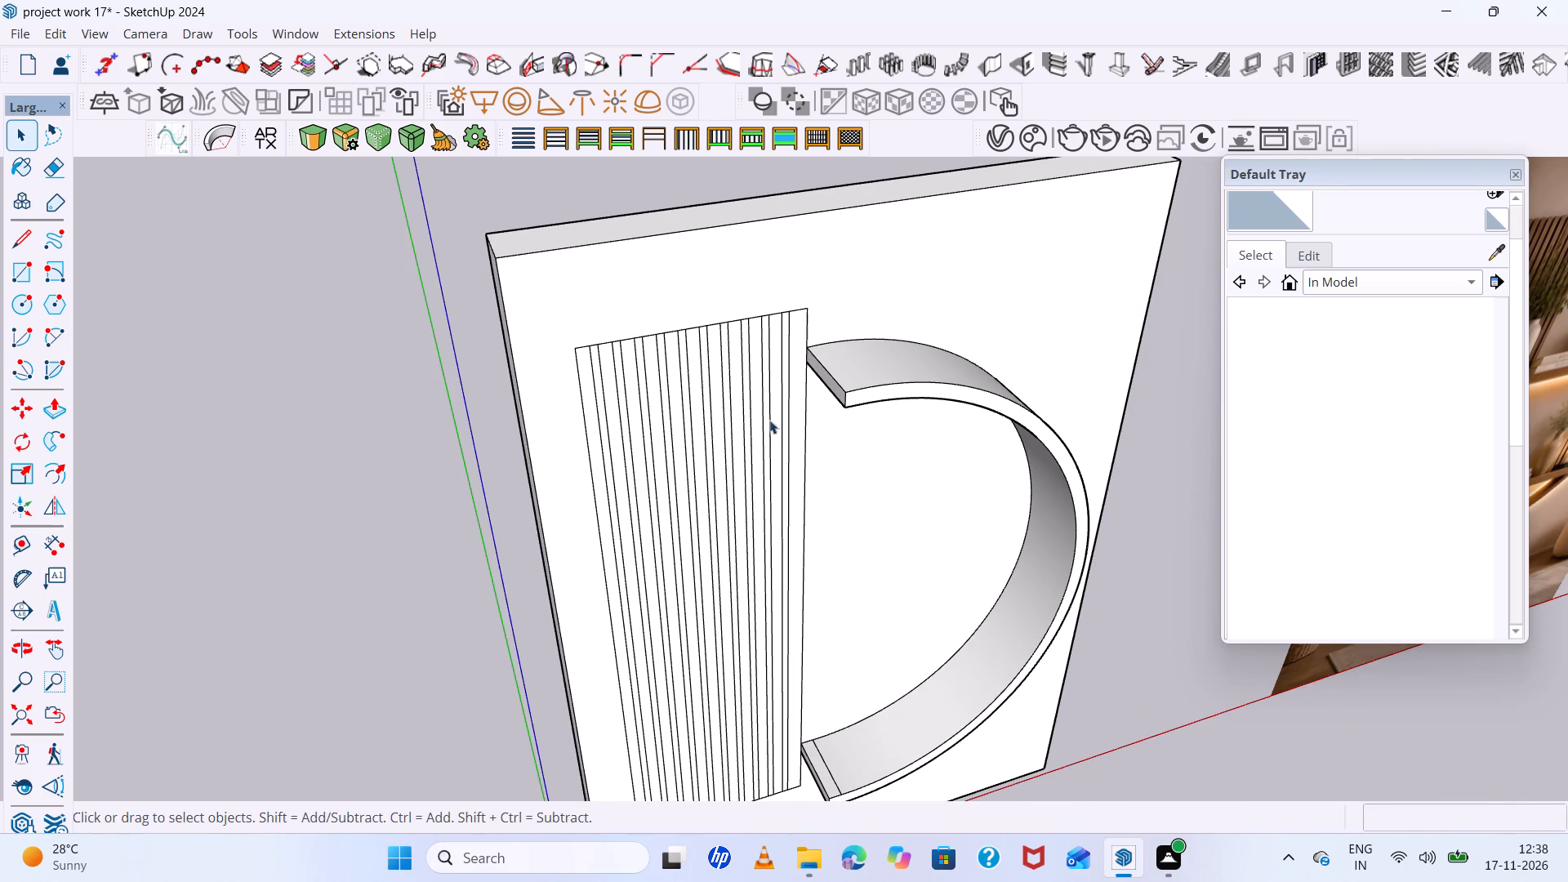
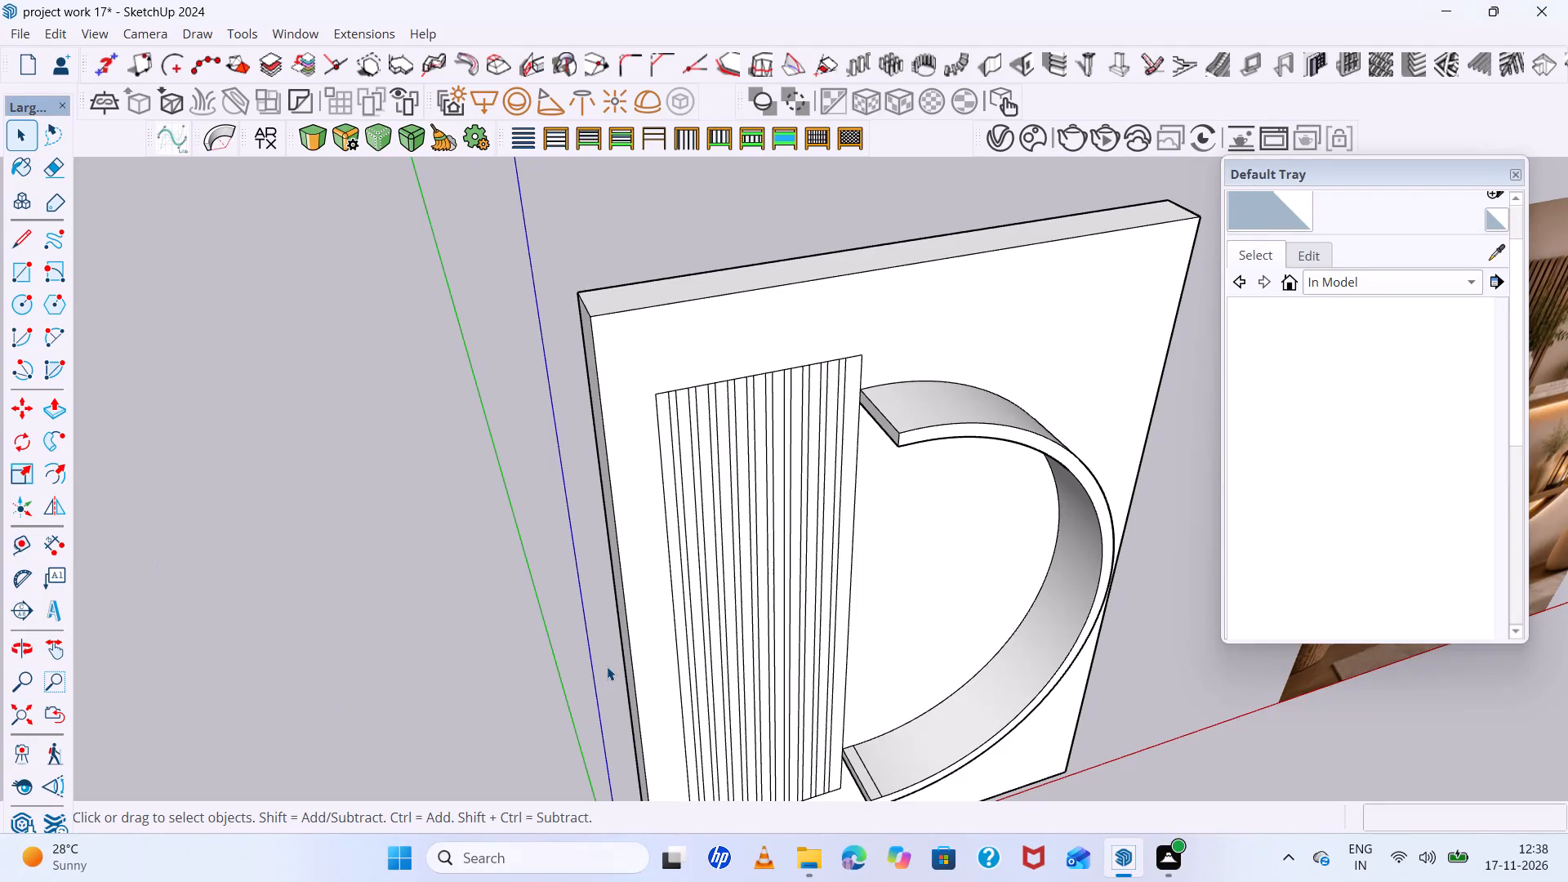
Push/Pull the outermost vertical strip of the slatted rectangle, on the side away from the half-round frame, outward 1".
scroll(705, 355, up, 6)
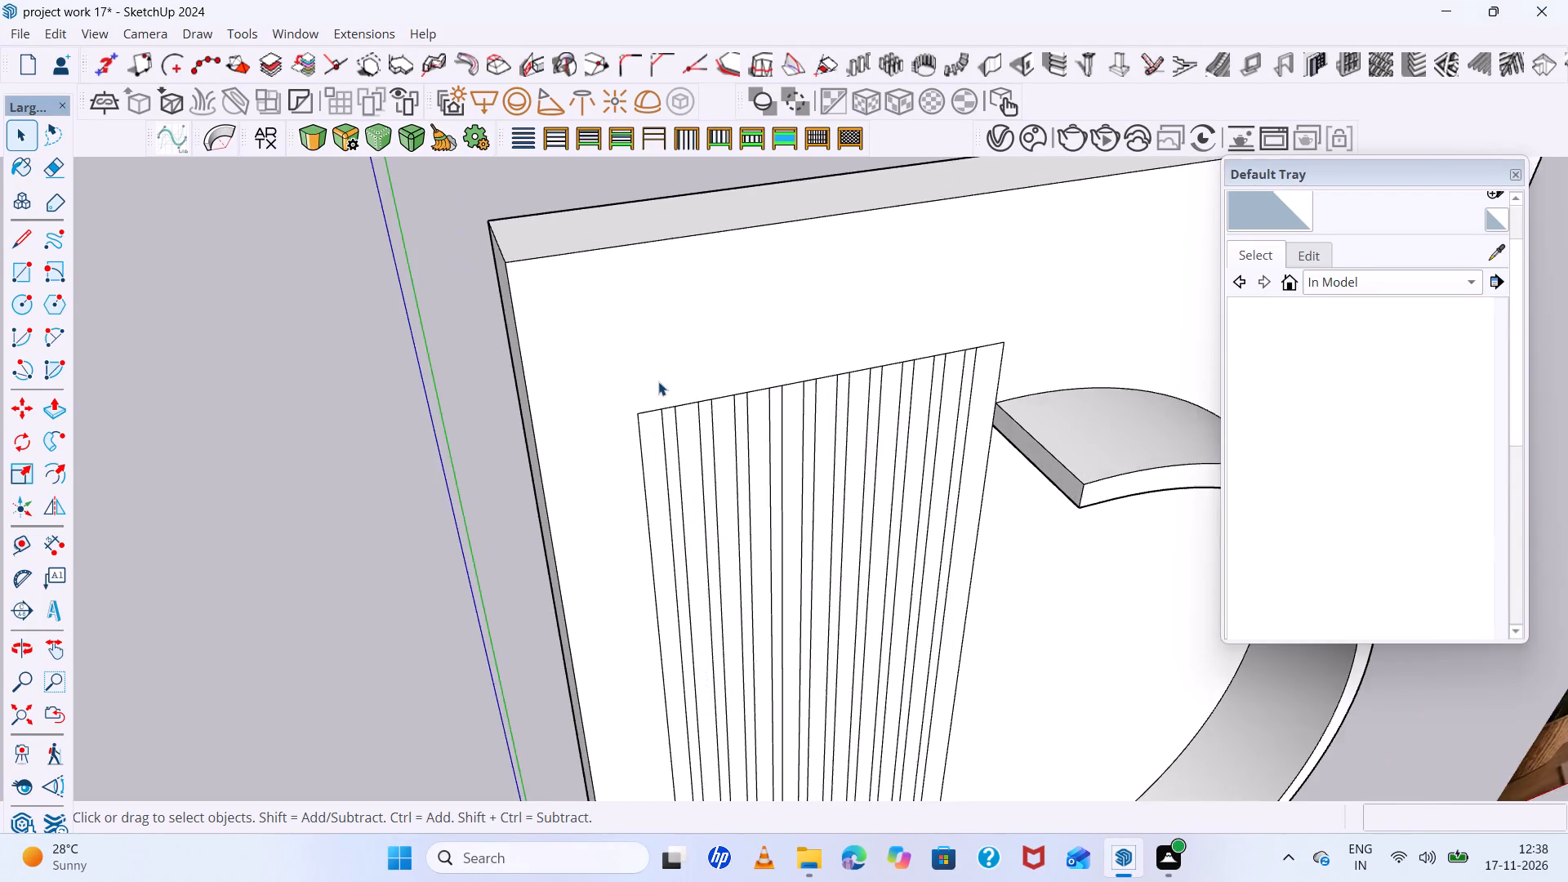
scroll(658, 381, up, 4)
middle_drag(642, 418, 679, 473)
scroll(678, 475, up, 1)
click(672, 506)
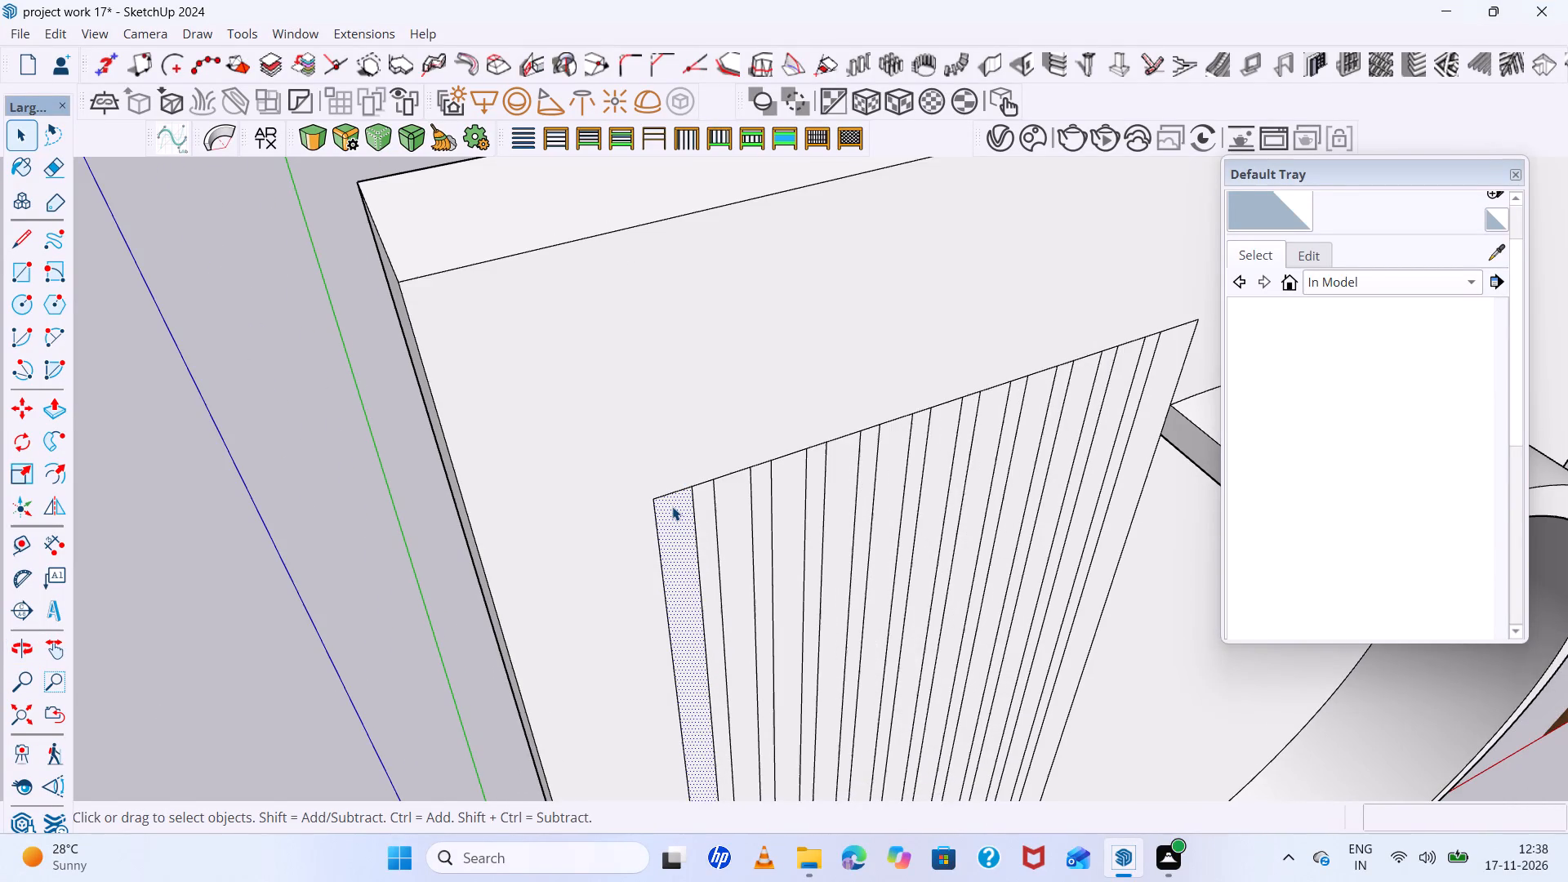
key(p)
click(672, 506)
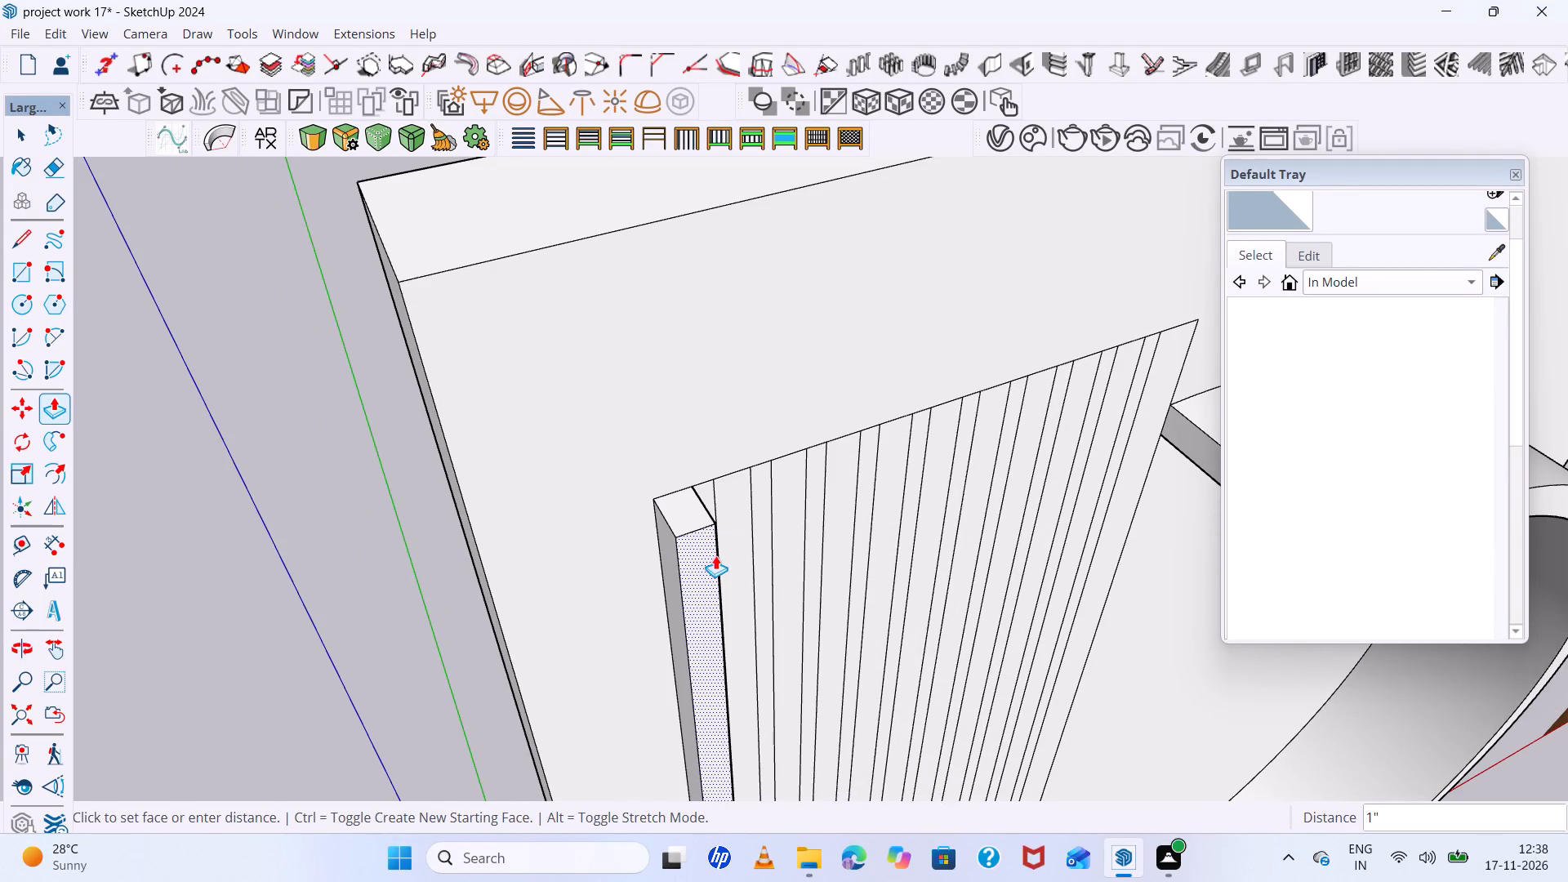
key(1)
key(Return)
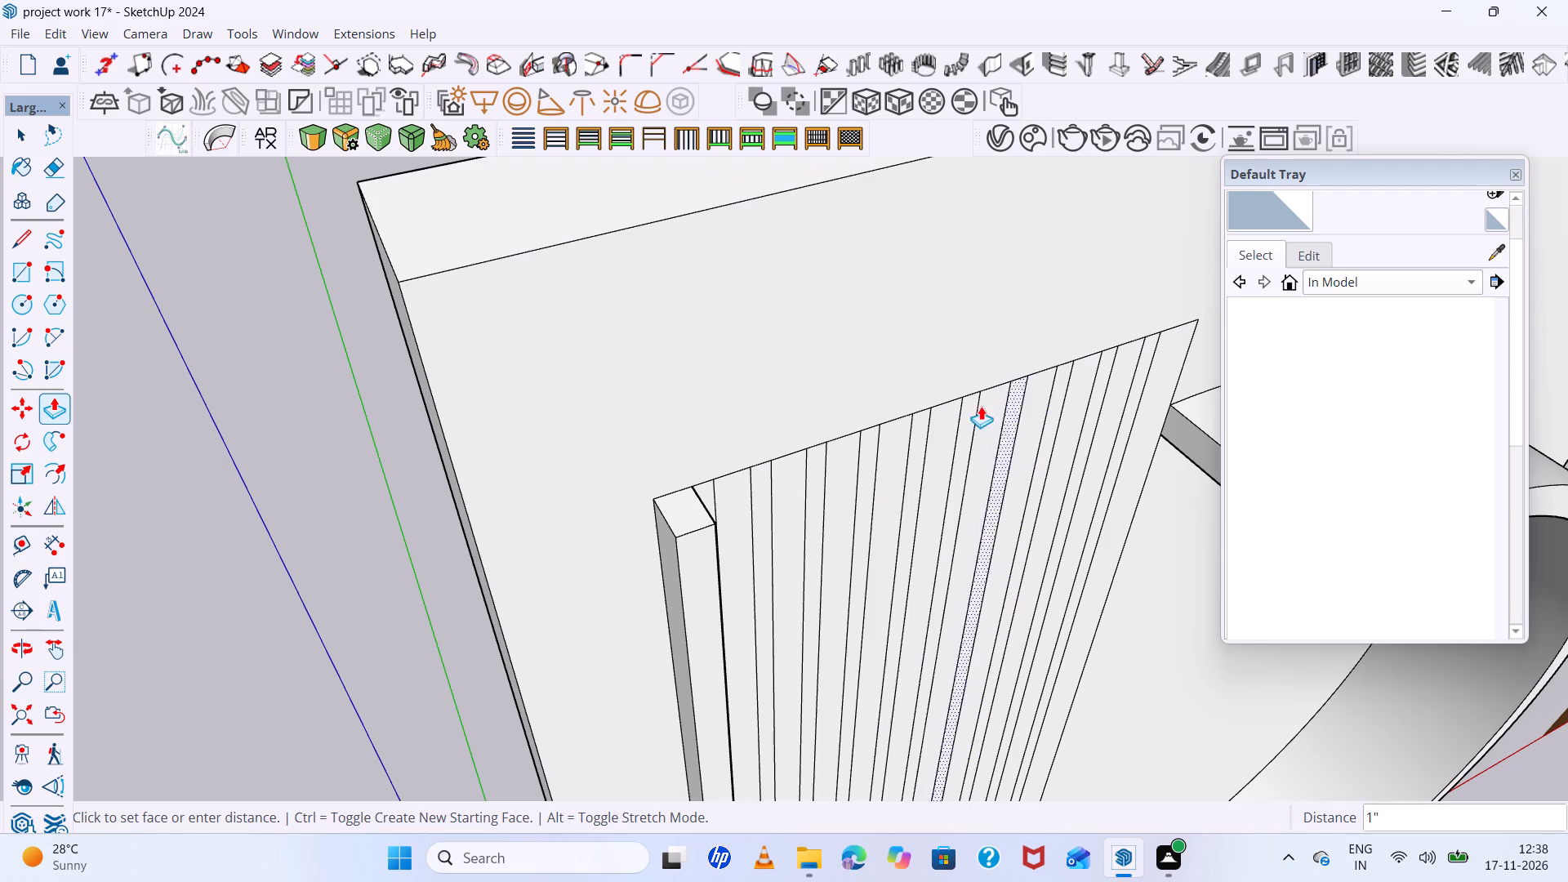
Extrude the second and third slat strips 1" to match the first slat, leaving the narrow gap strips flat.
click(732, 491)
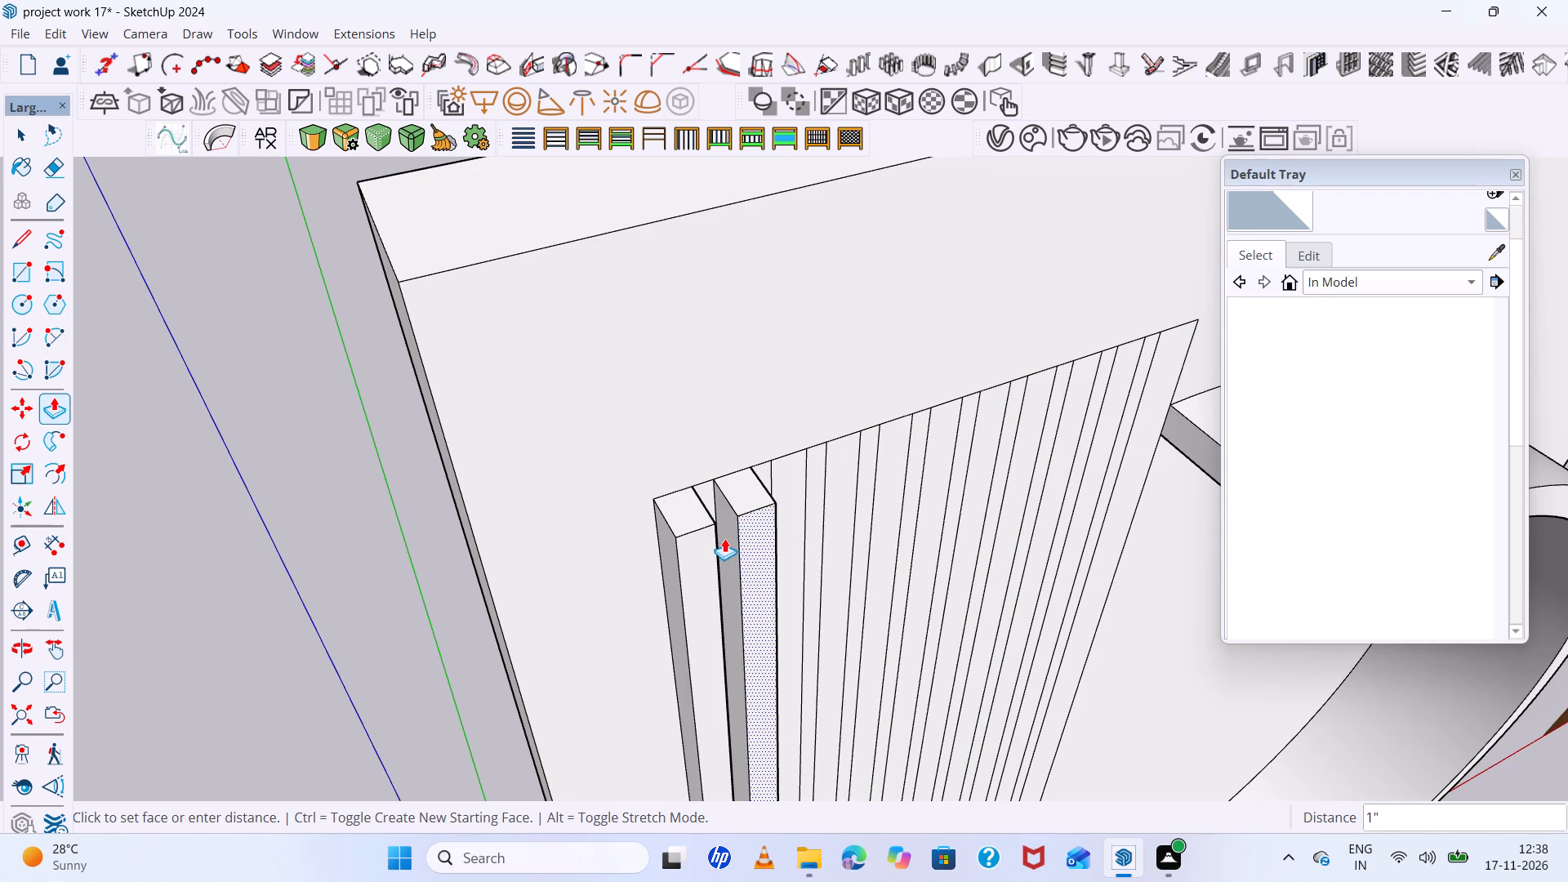
click(720, 538)
scroll(632, 471, down, 6)
middle_drag(727, 501, 568, 342)
scroll(610, 298, up, 3)
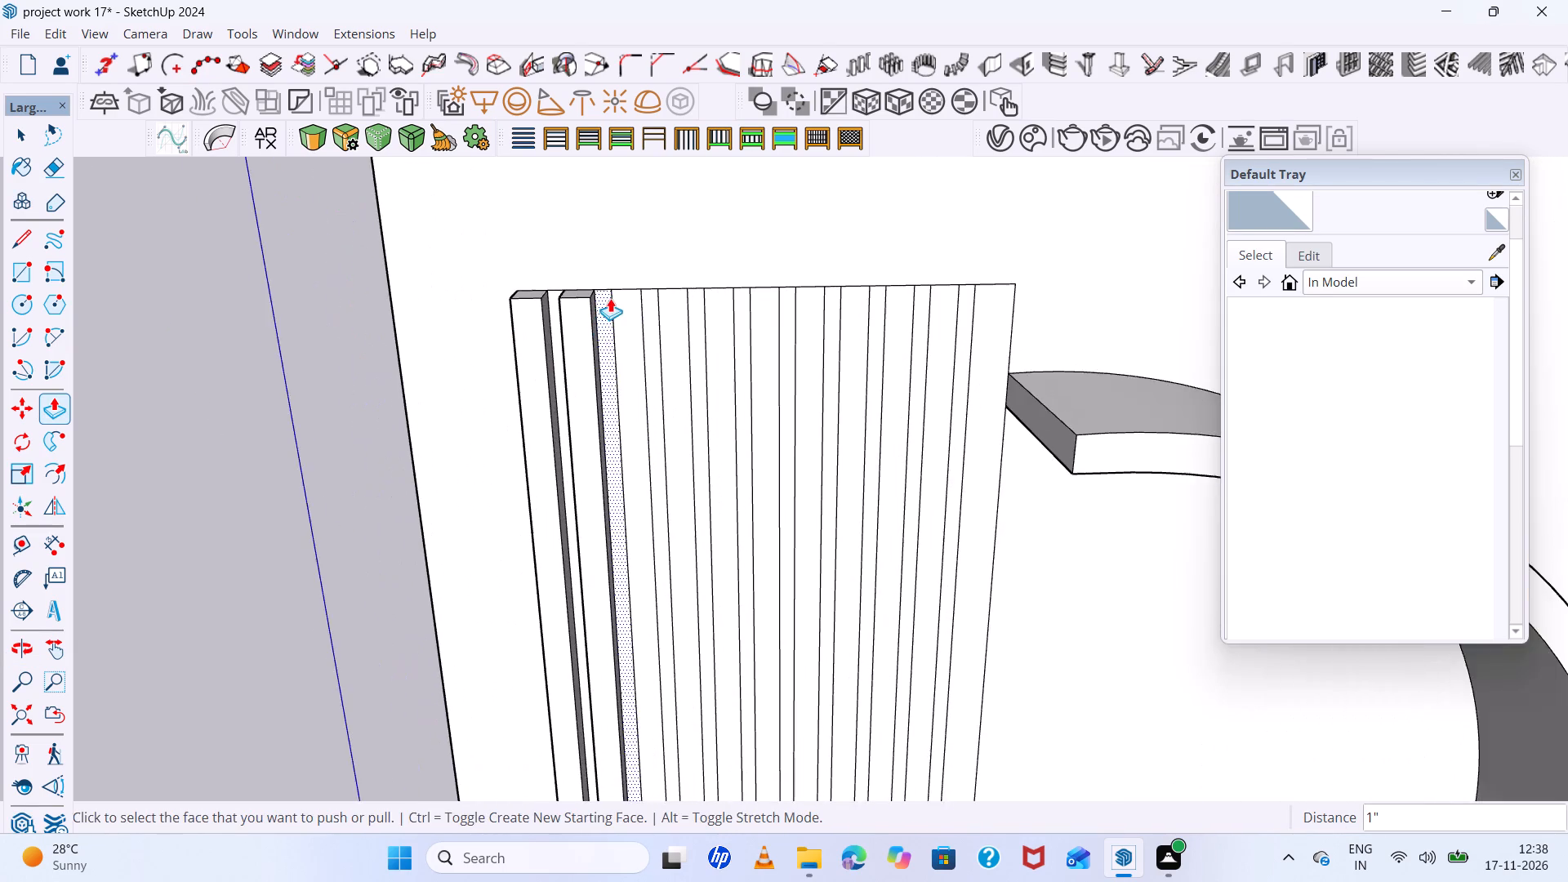
middle_drag(610, 301, 648, 443)
click(612, 321)
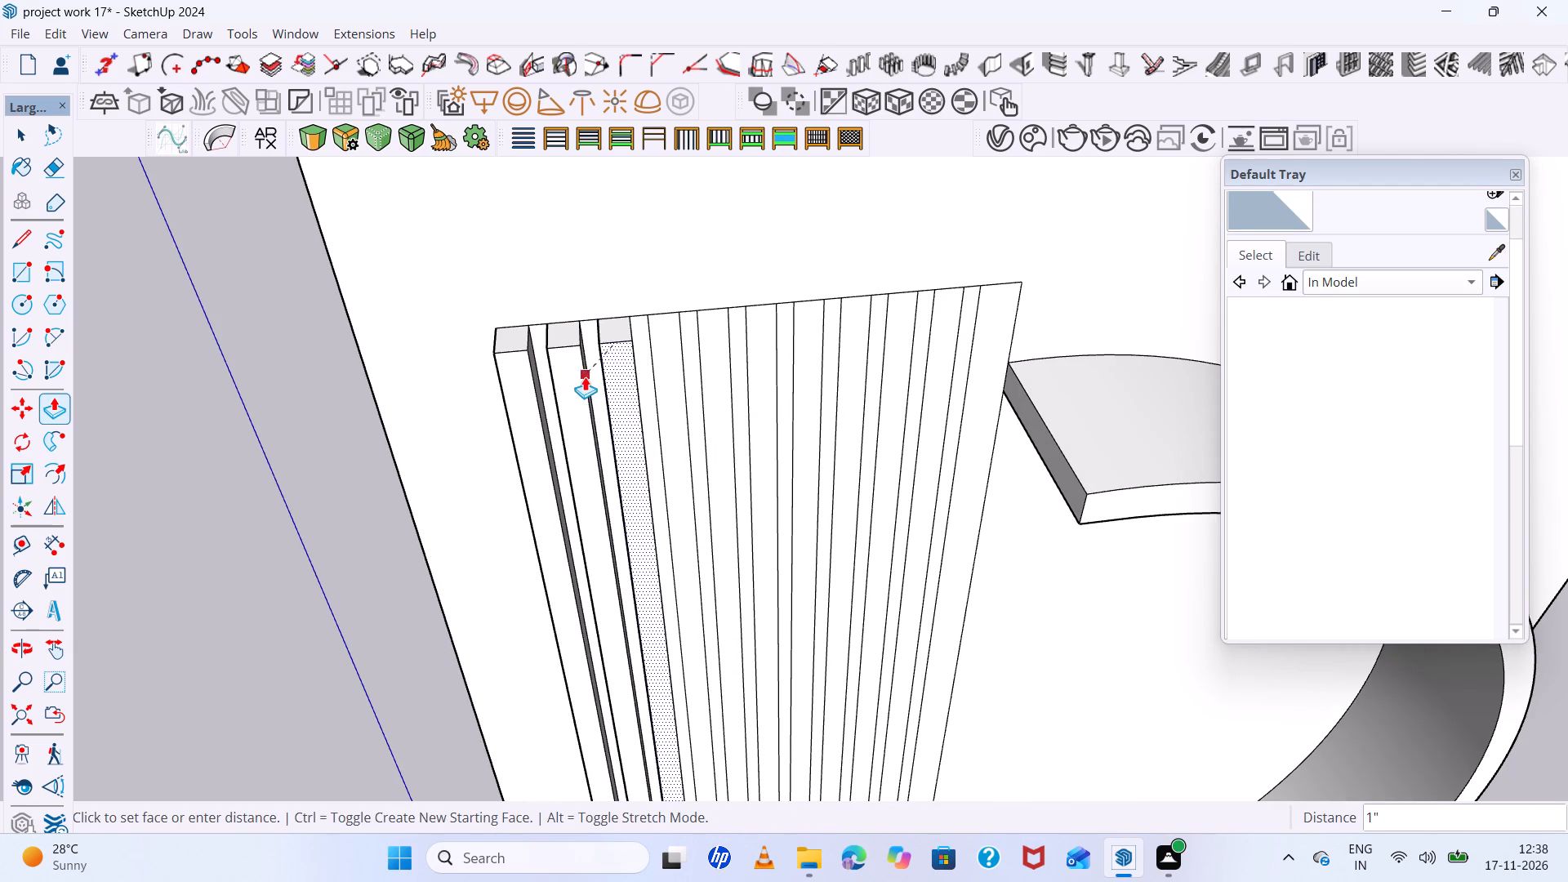
click(585, 376)
Extrude the fourth slat strip 1", flush with the front face of the neighbouring slat.
scroll(571, 372, down, 5)
middle_drag(661, 390, 498, 271)
scroll(588, 267, up, 10)
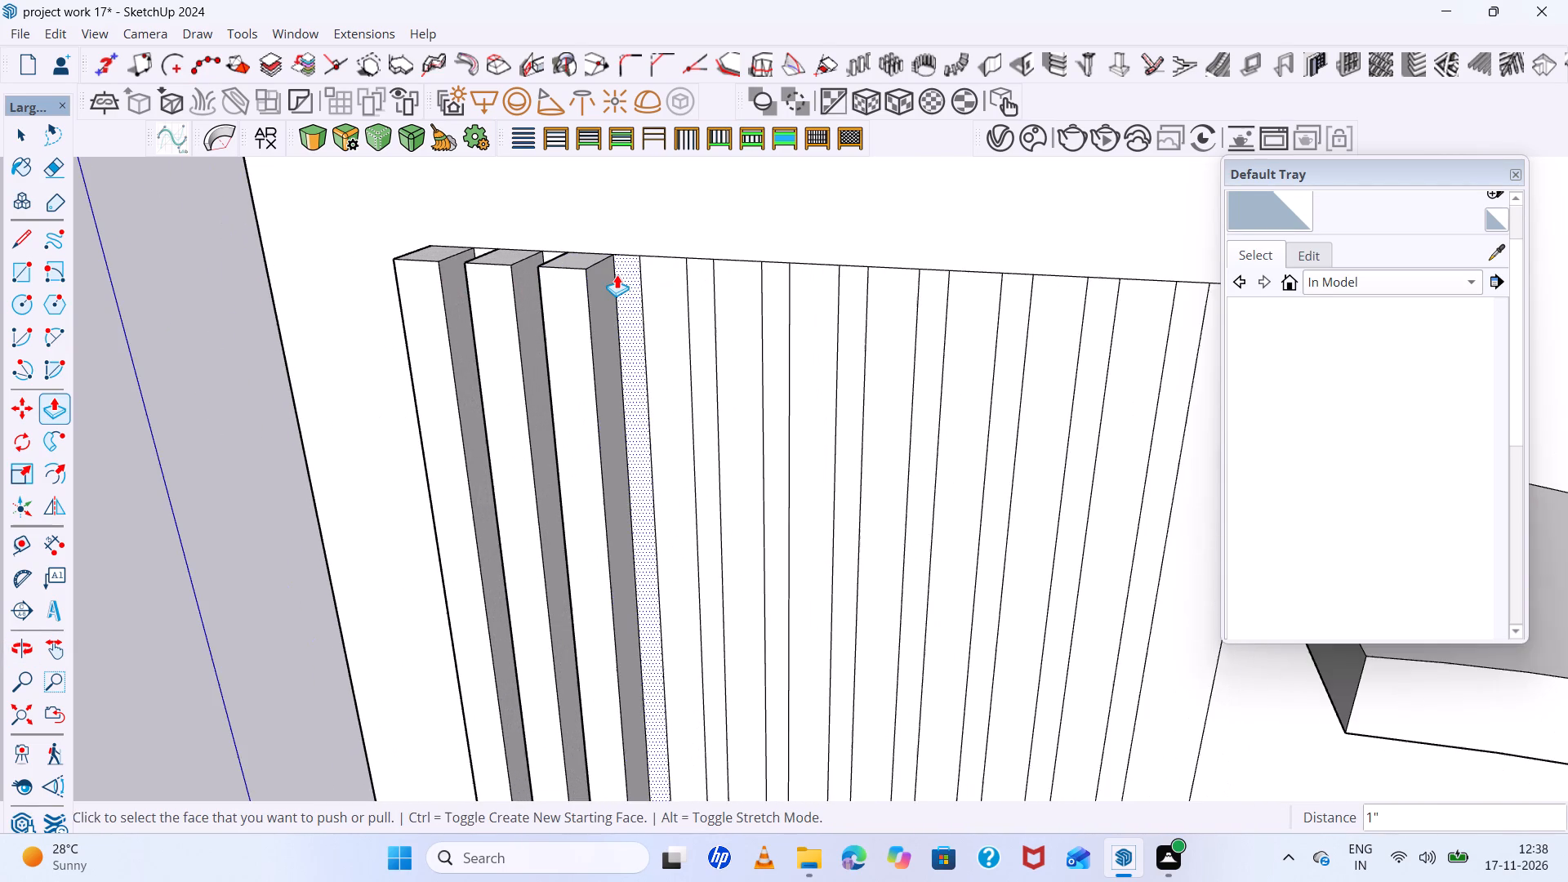
scroll(617, 275, down, 4)
middle_drag(618, 277, 627, 303)
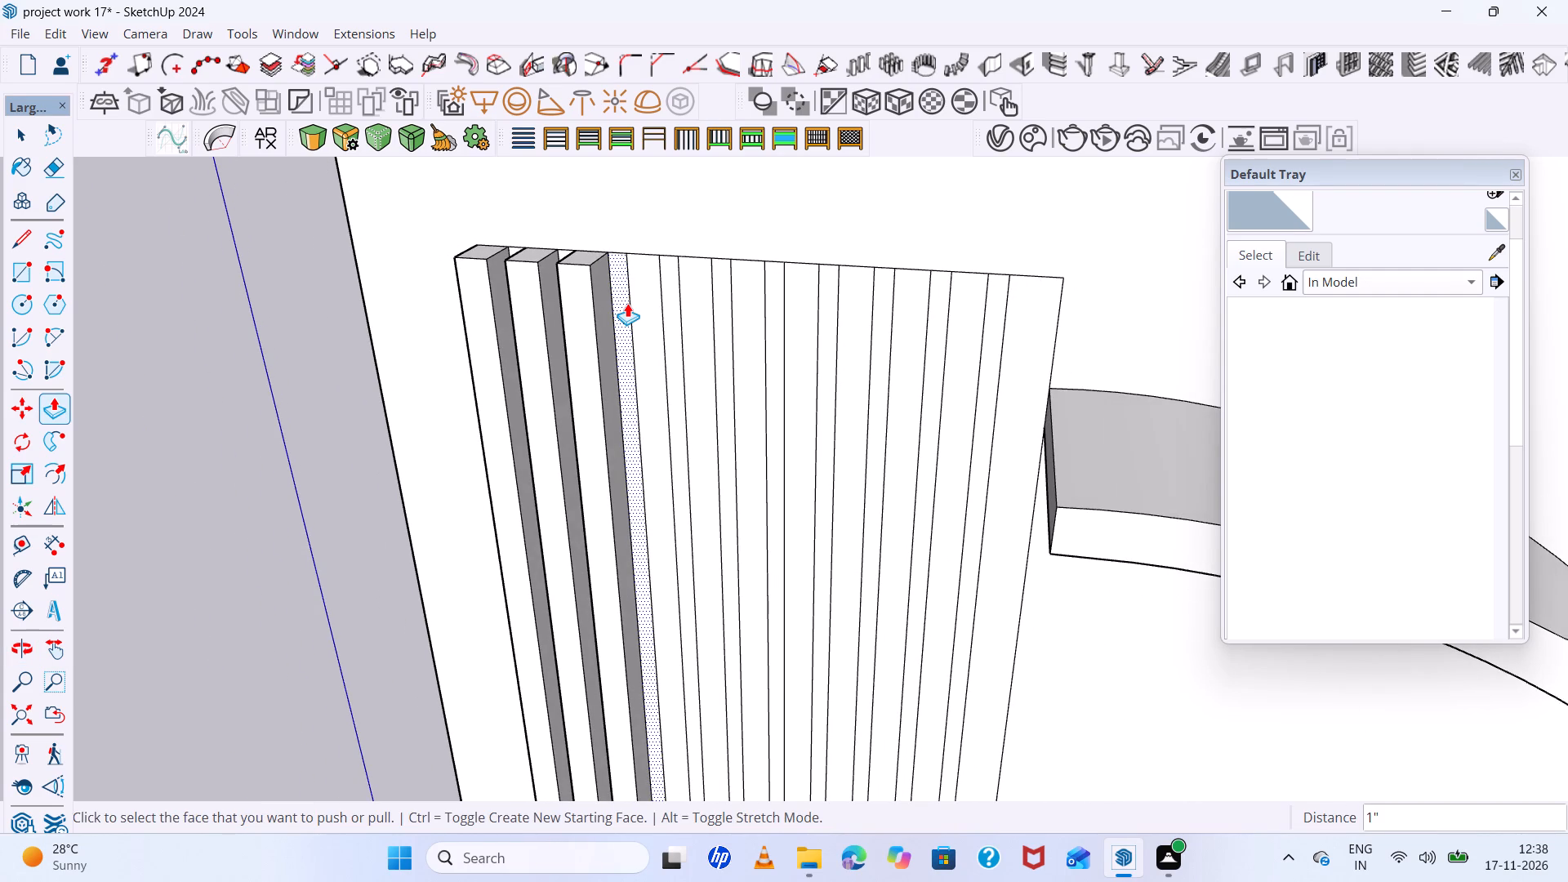
scroll(627, 303, down, 6)
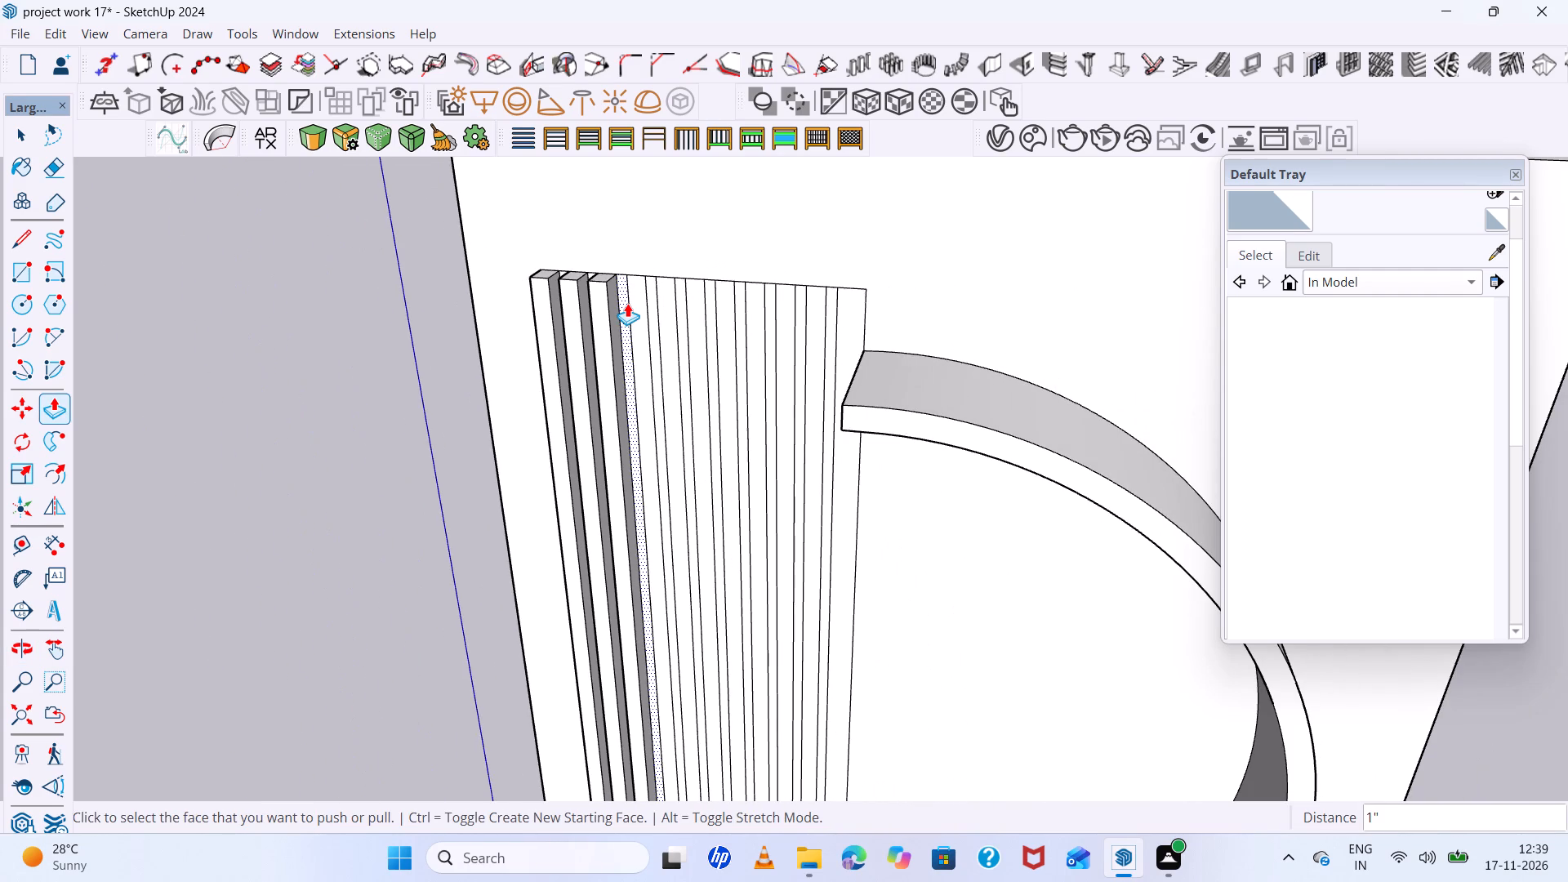
scroll(627, 303, down, 3)
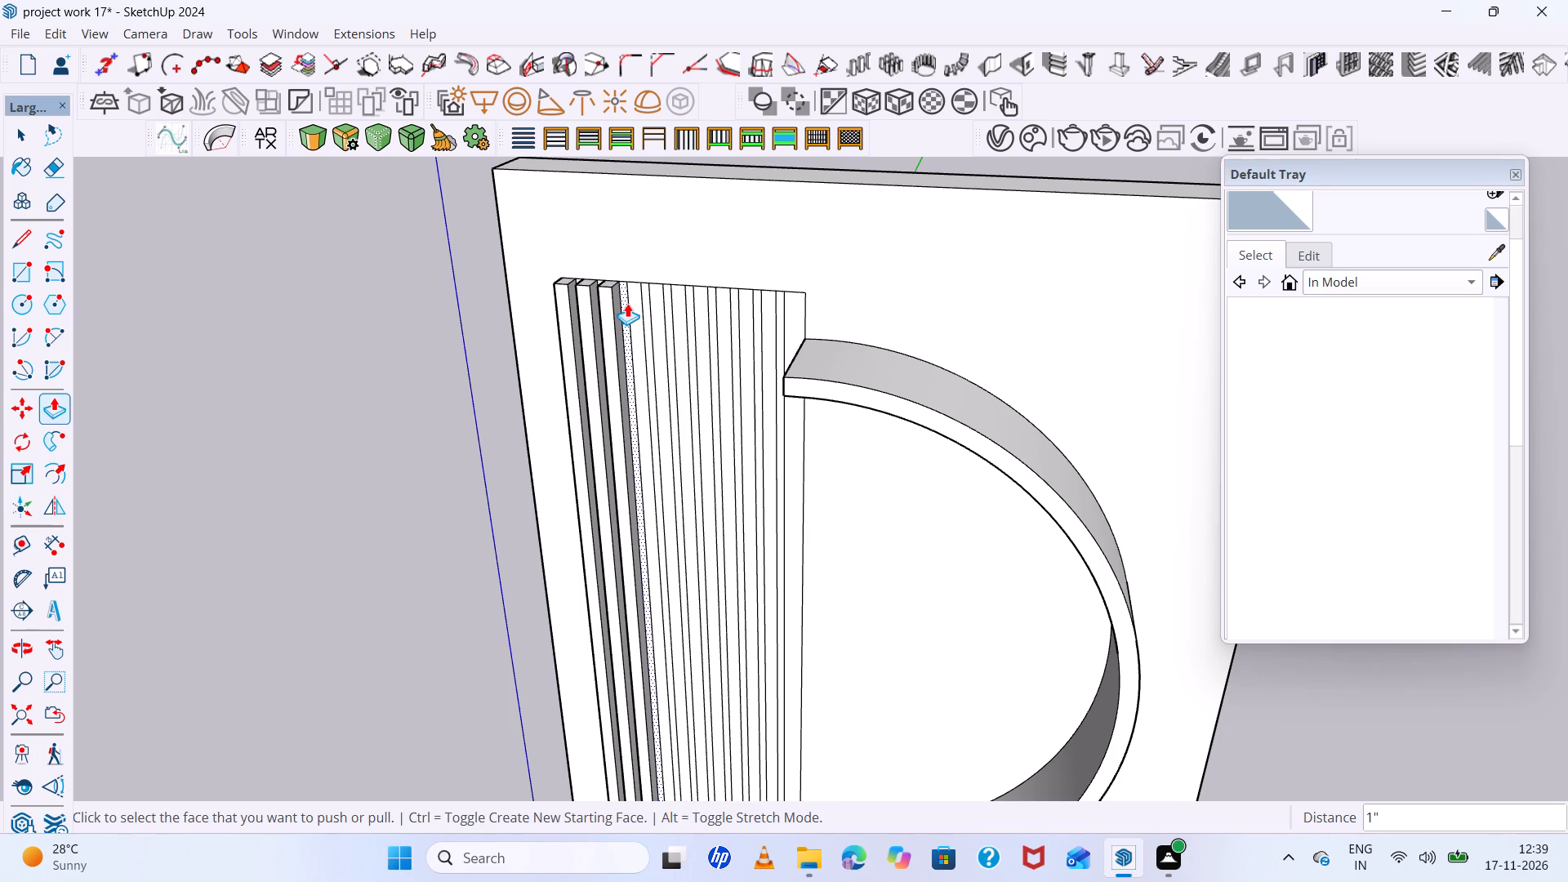
scroll(627, 303, down, 6)
middle_drag(627, 303, 680, 366)
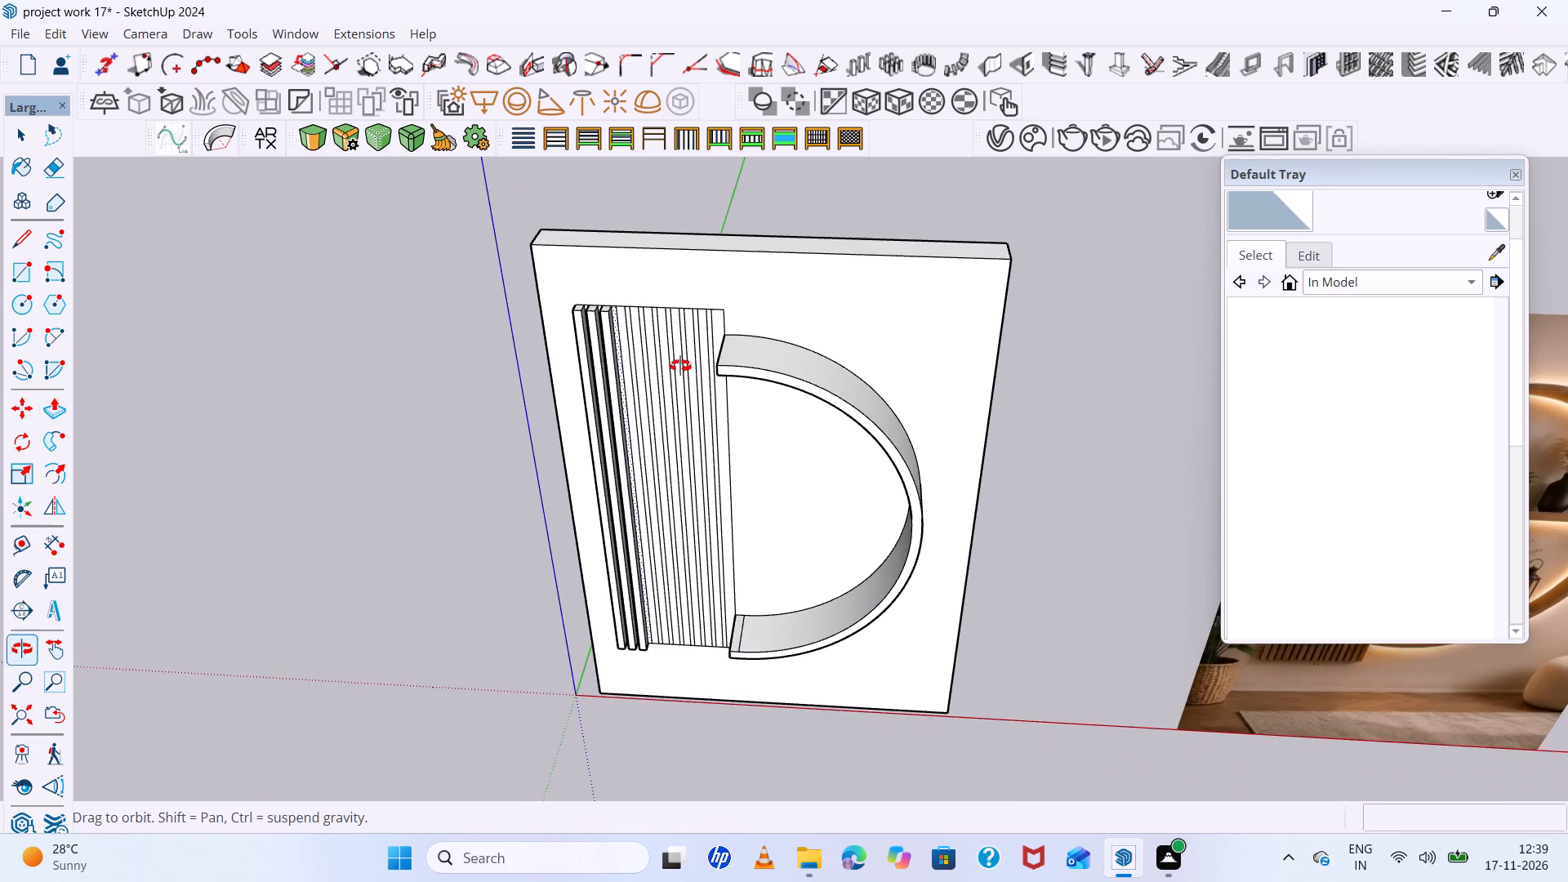
middle_drag(680, 366, 681, 366)
scroll(626, 293, up, 12)
click(616, 344)
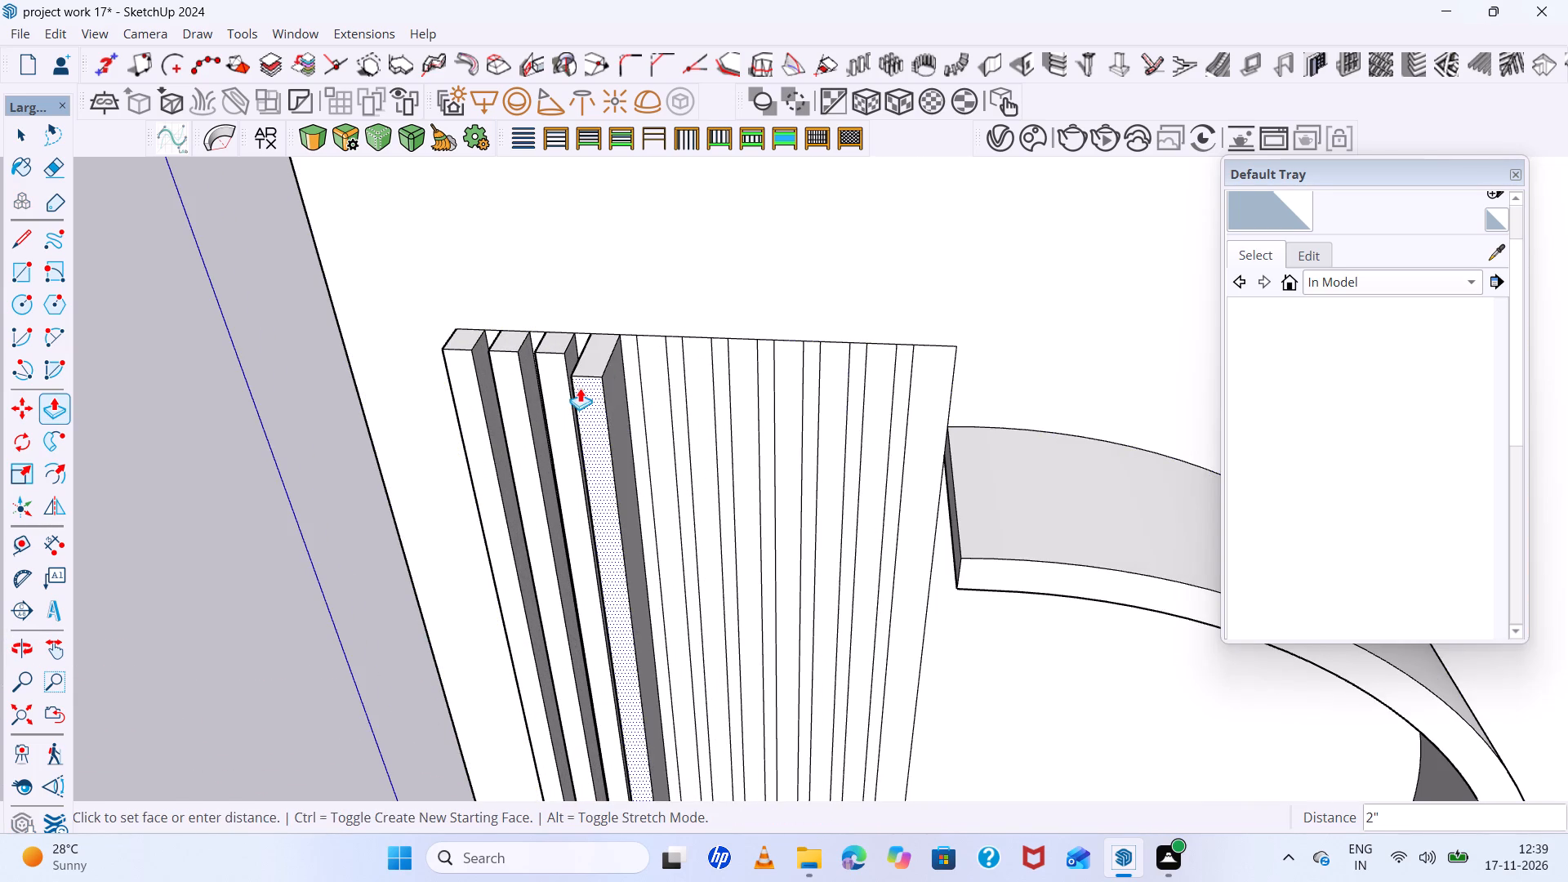
click(560, 364)
Extrude the fifth, sixth and seventh slat strips 1", aligning each with the slat before it.
scroll(559, 363, down, 6)
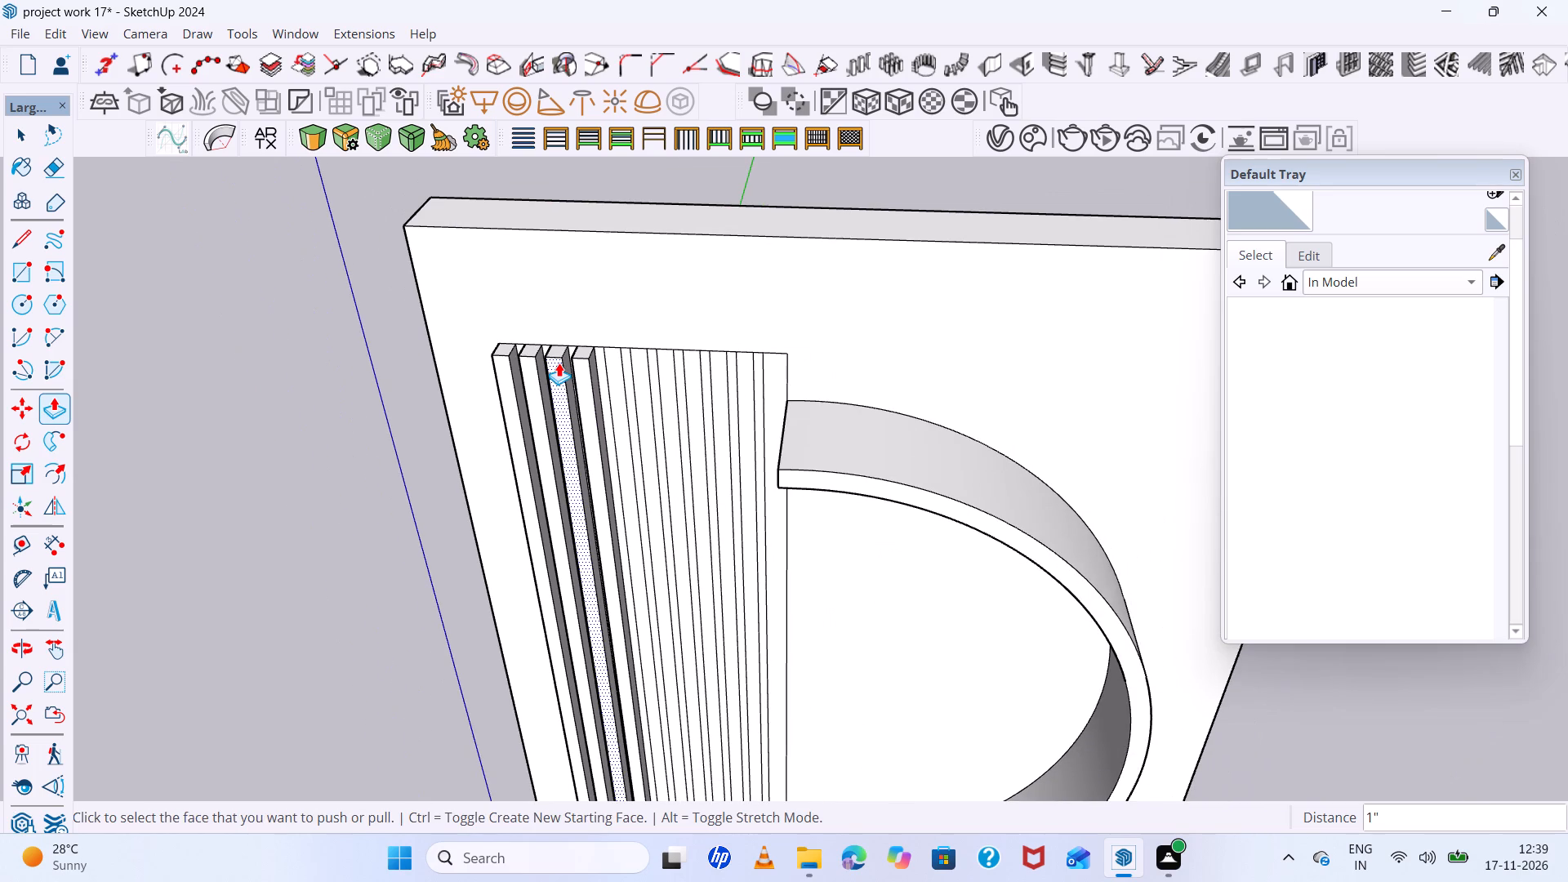
scroll(559, 363, down, 2)
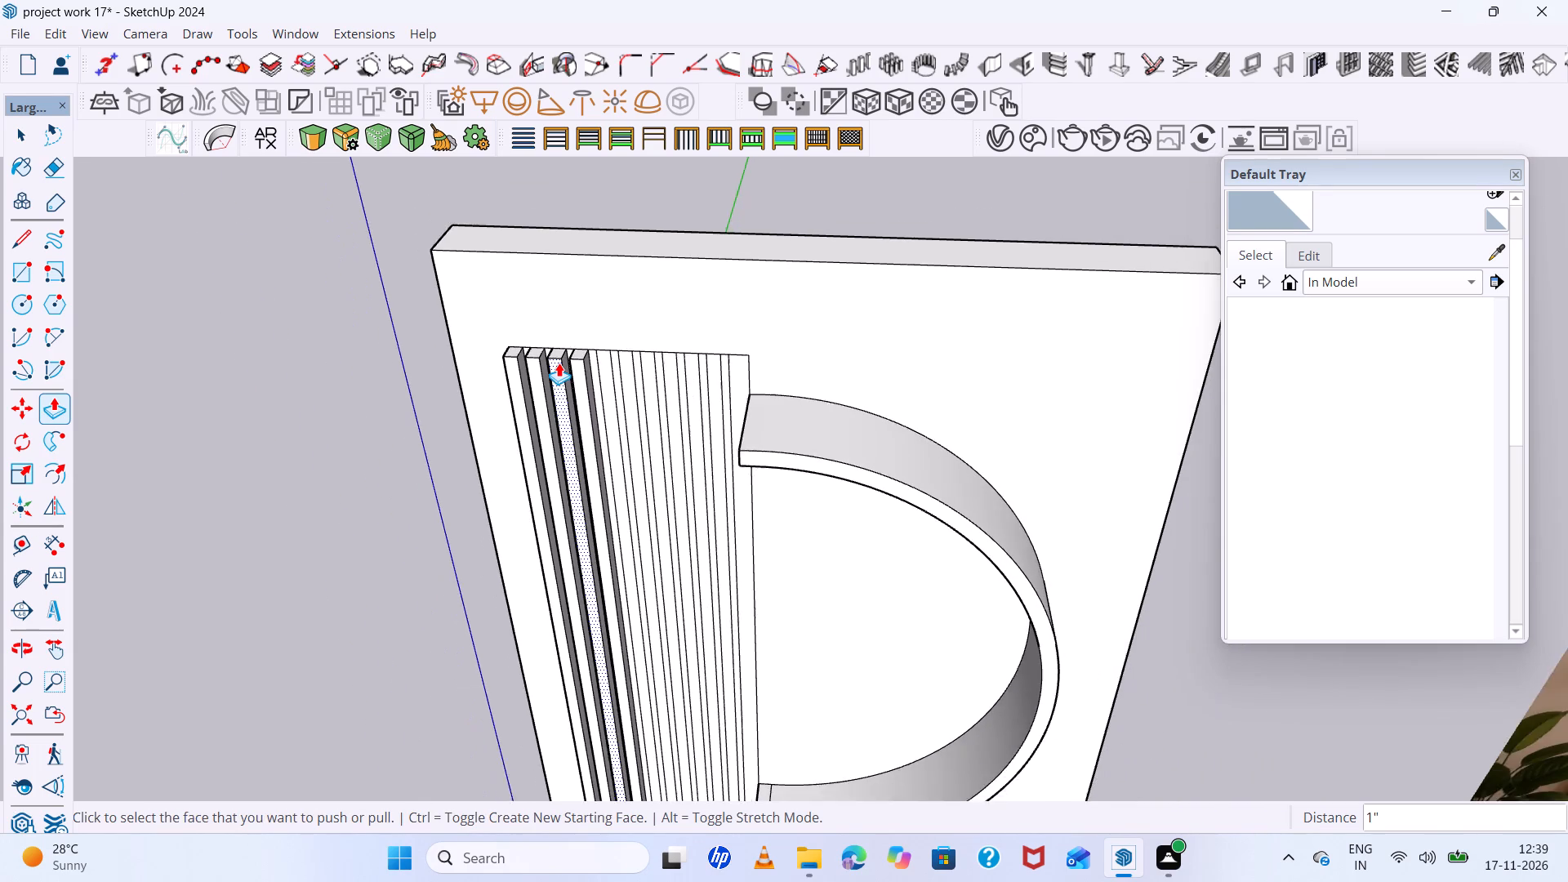
scroll(559, 363, down, 2)
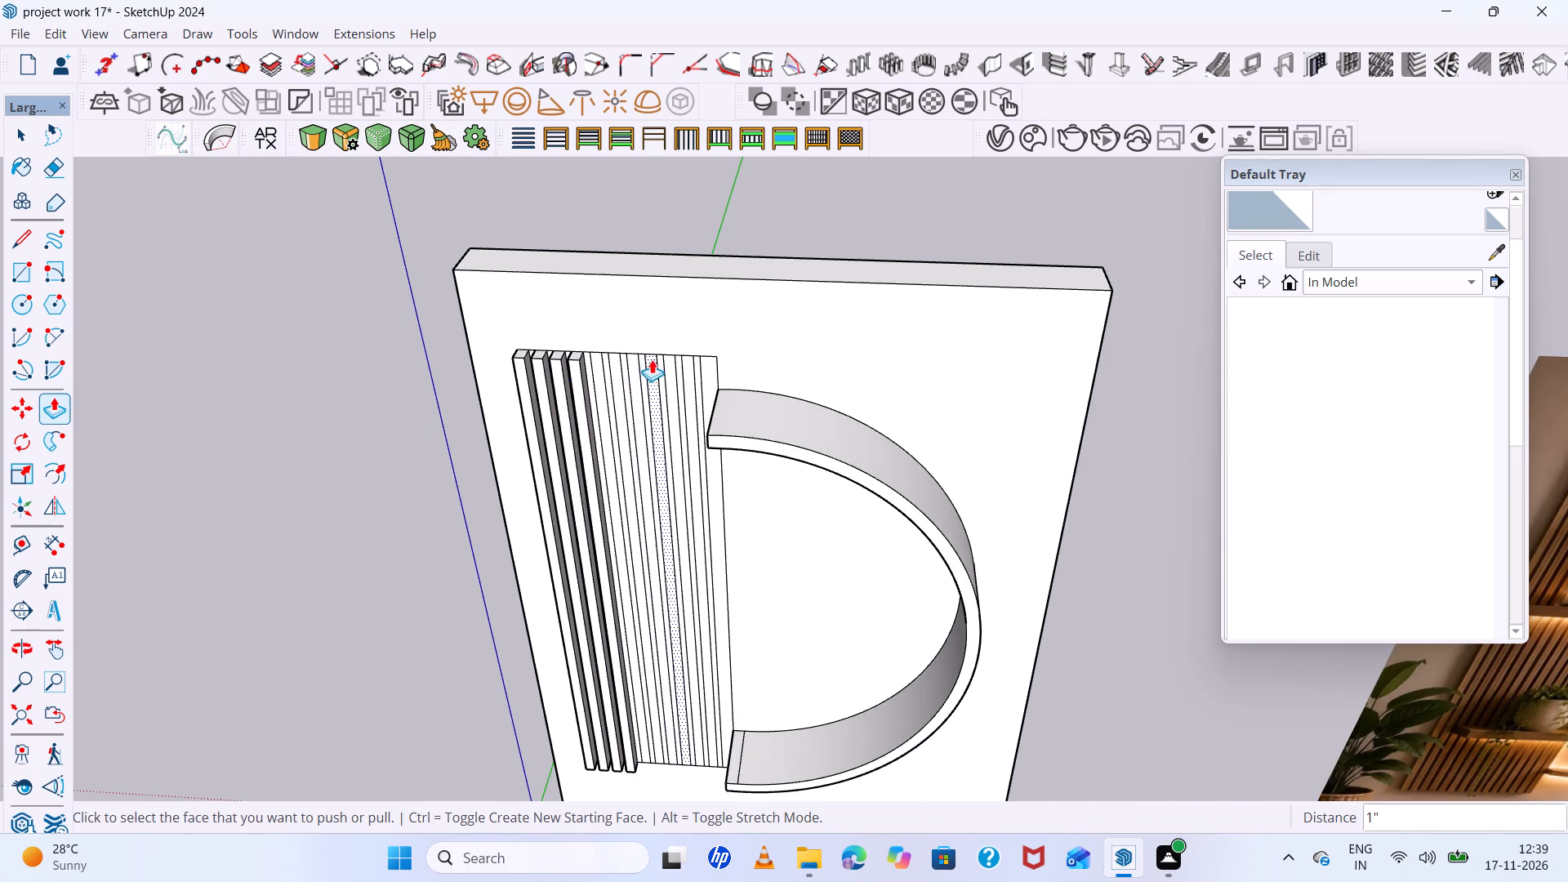
scroll(652, 359, up, 16)
click(551, 354)
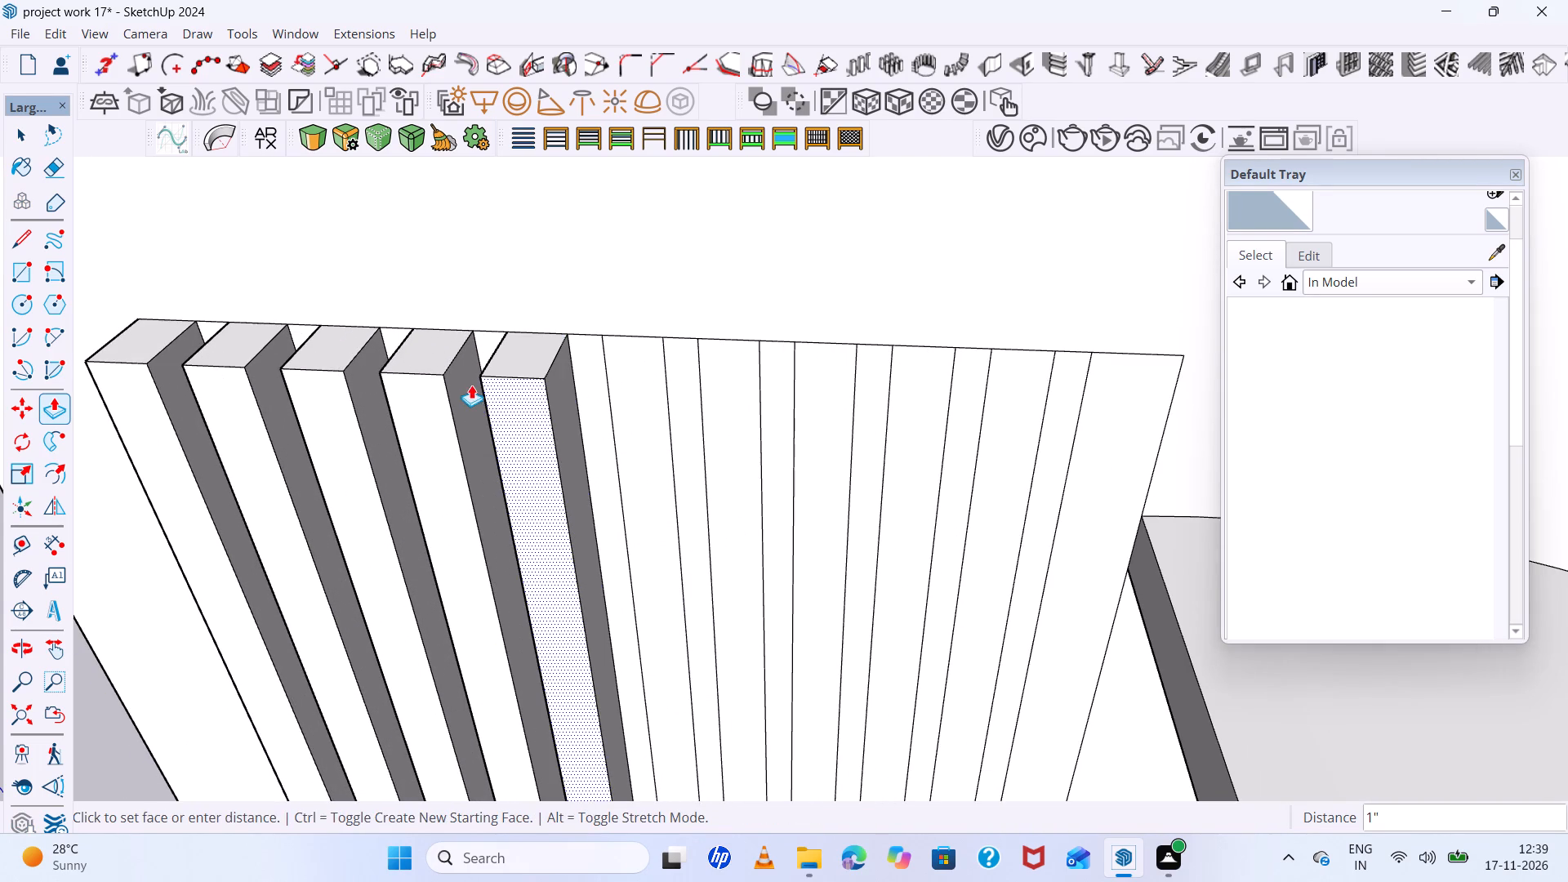
click(448, 378)
click(630, 377)
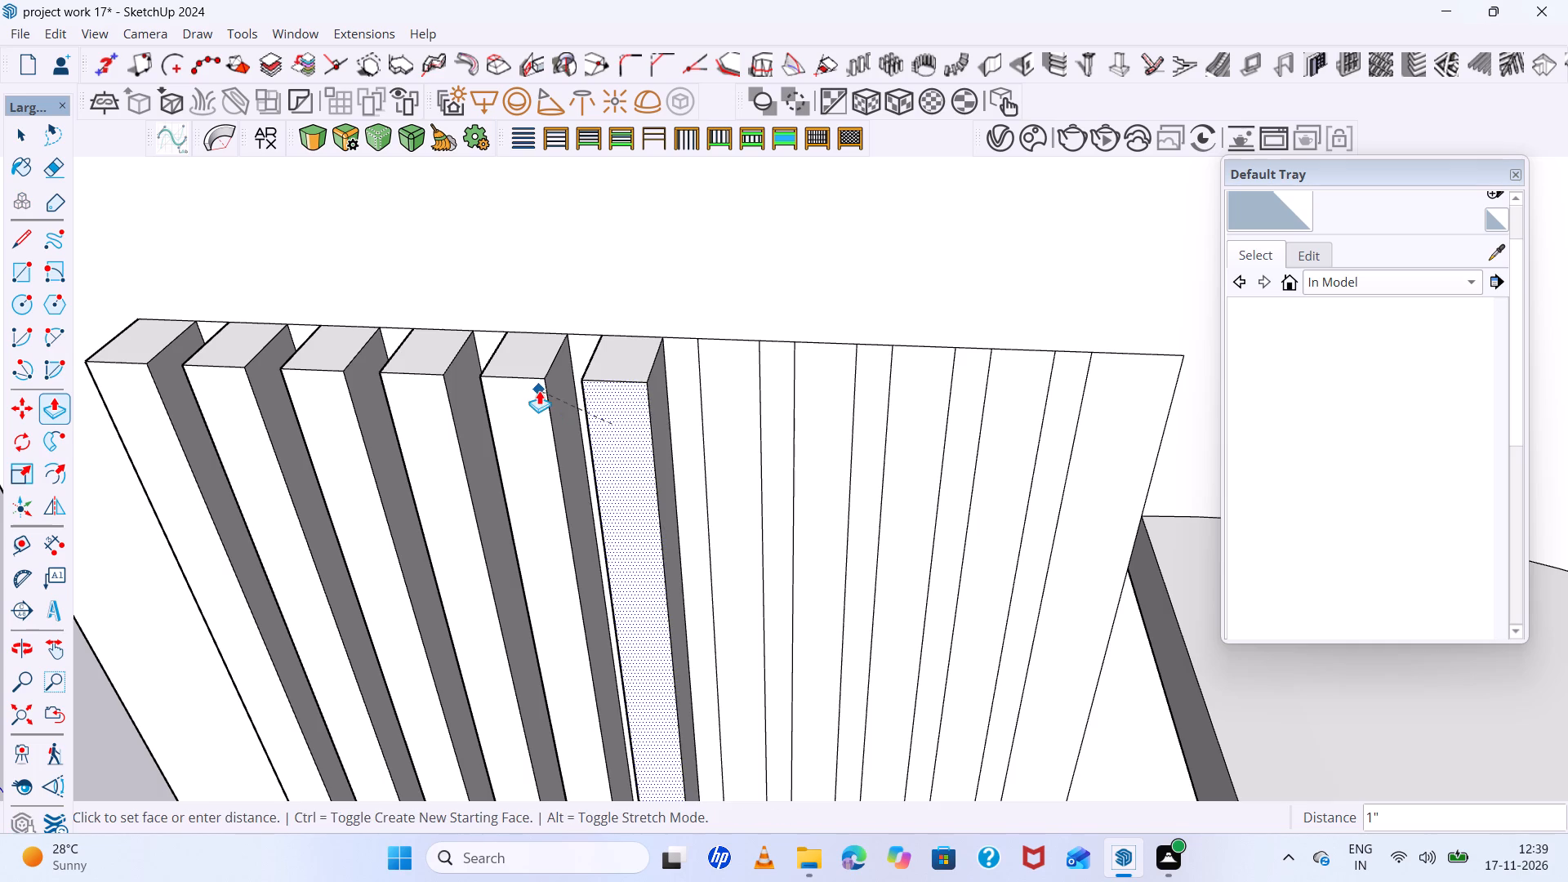
click(545, 381)
click(715, 379)
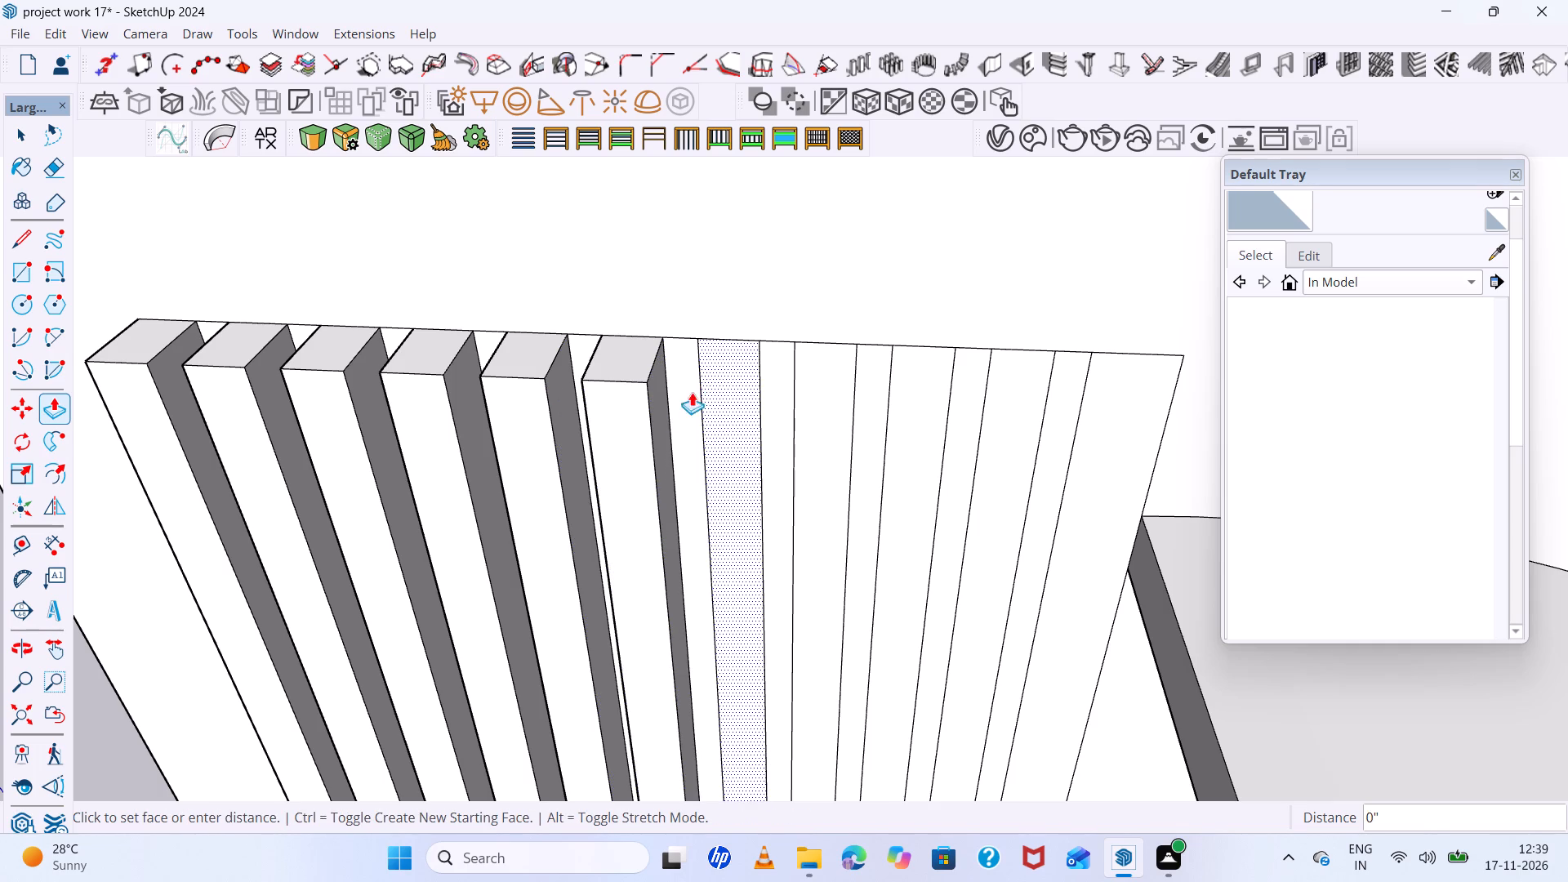
click(648, 383)
Extrude the eighth and ninth slat strips 1", level with the slats already raised.
scroll(630, 390, down, 6)
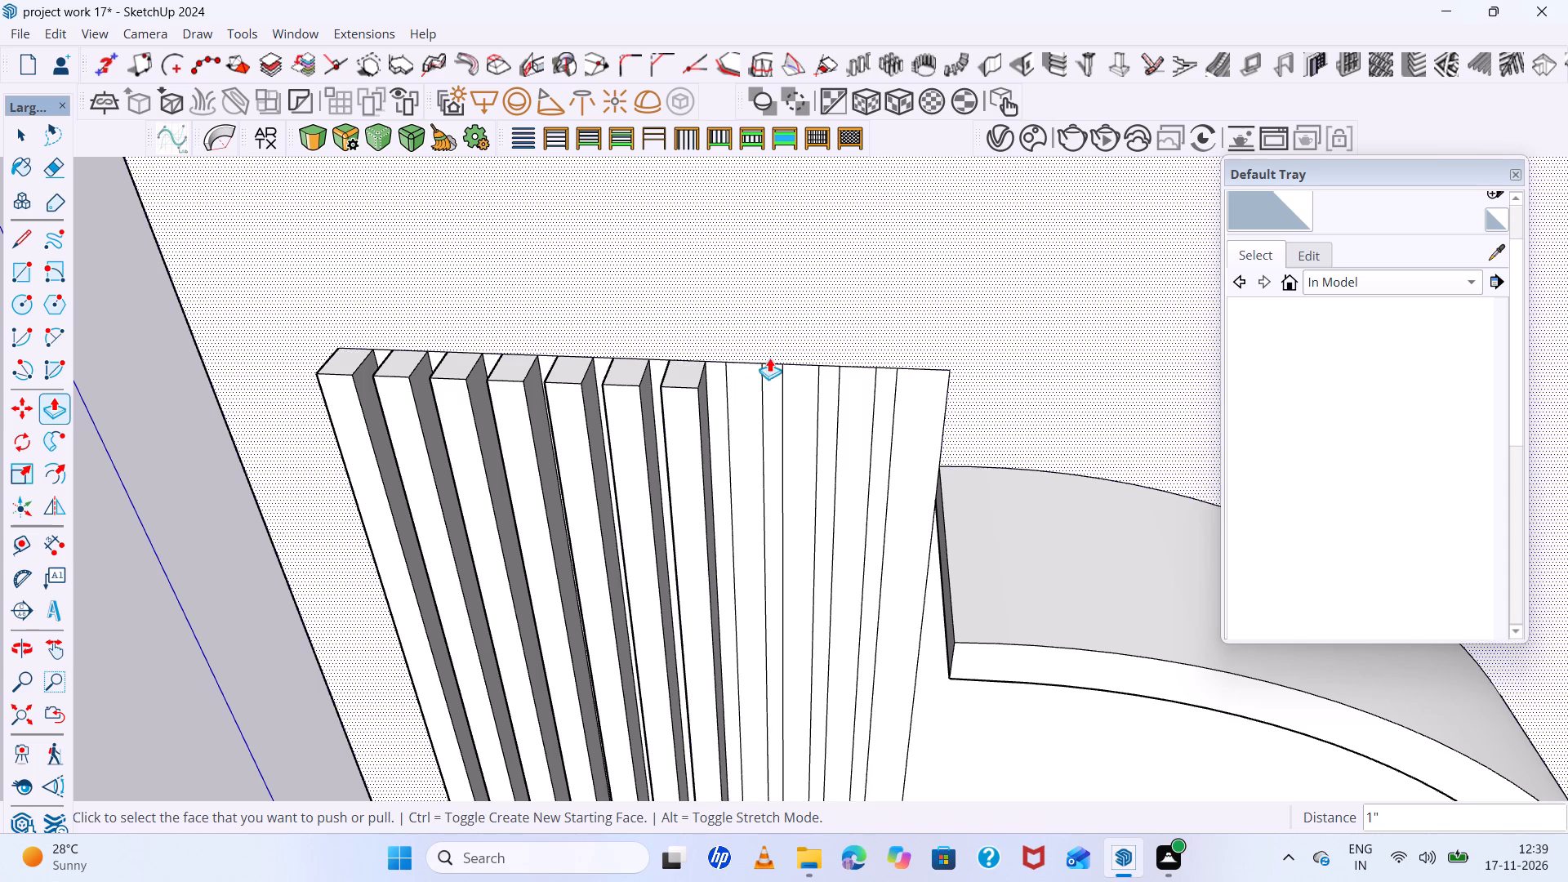
click(742, 382)
click(697, 390)
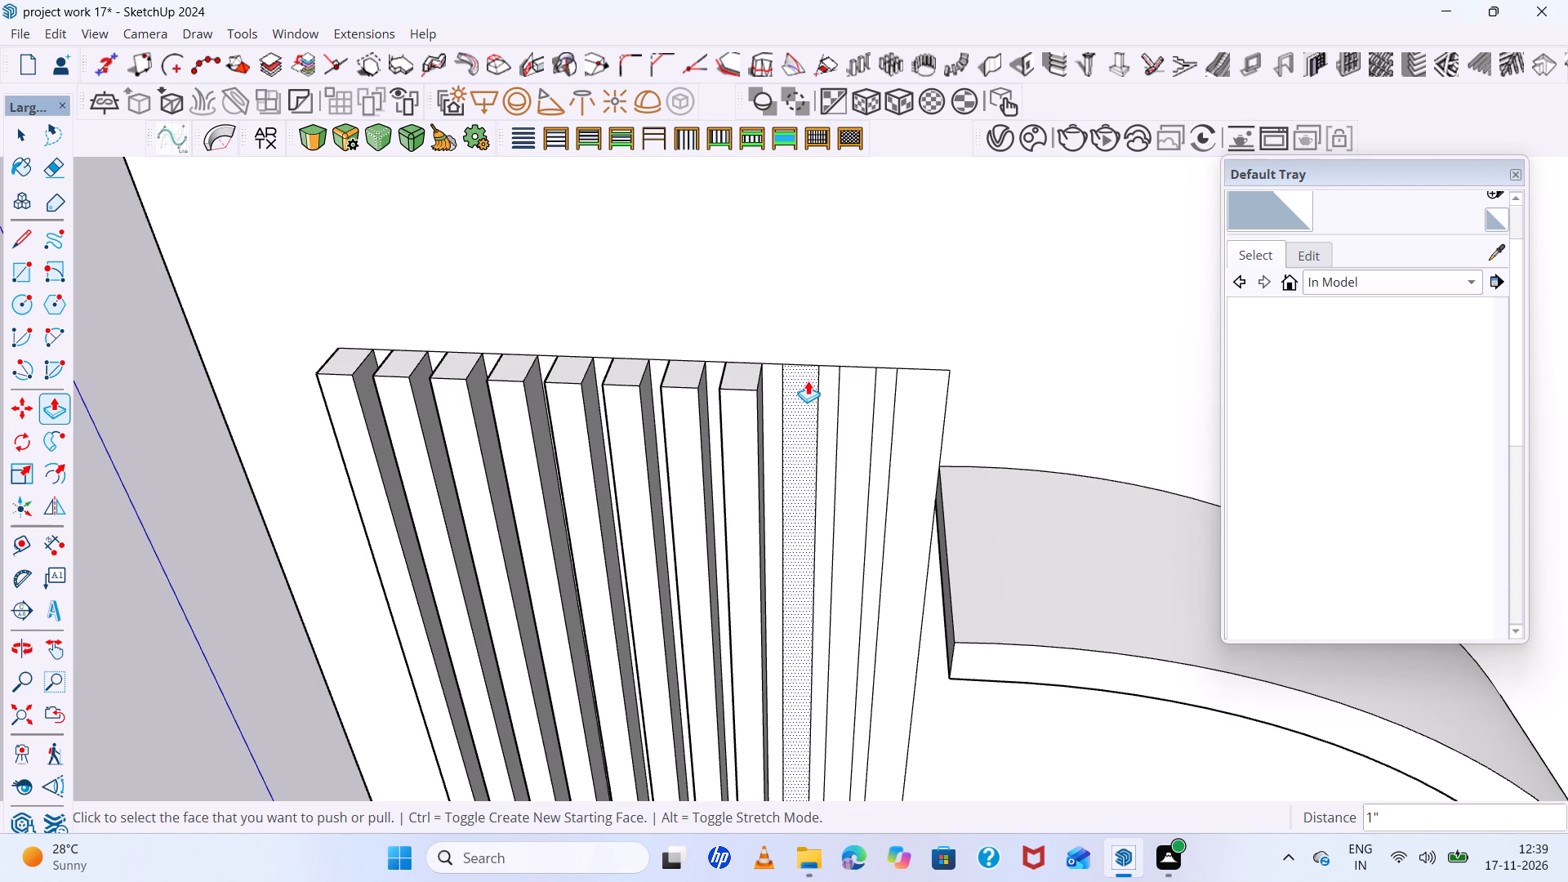
click(807, 381)
click(750, 389)
Extrude the last two slat strips, nearest the half-round frame, 1" to match the other slats.
scroll(749, 394, down, 2)
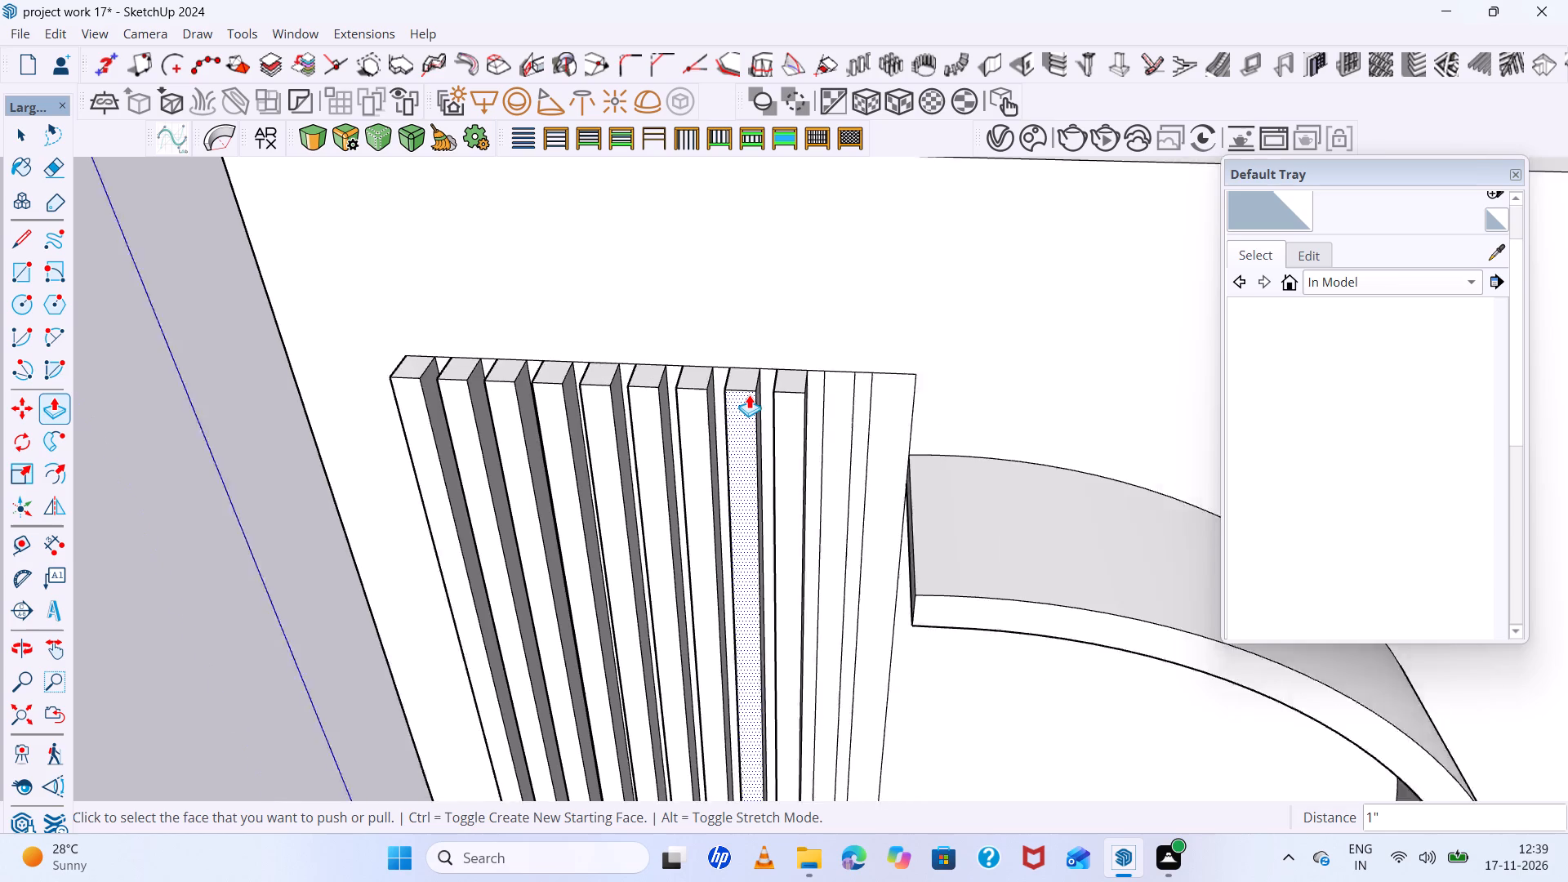
scroll(749, 394, down, 3)
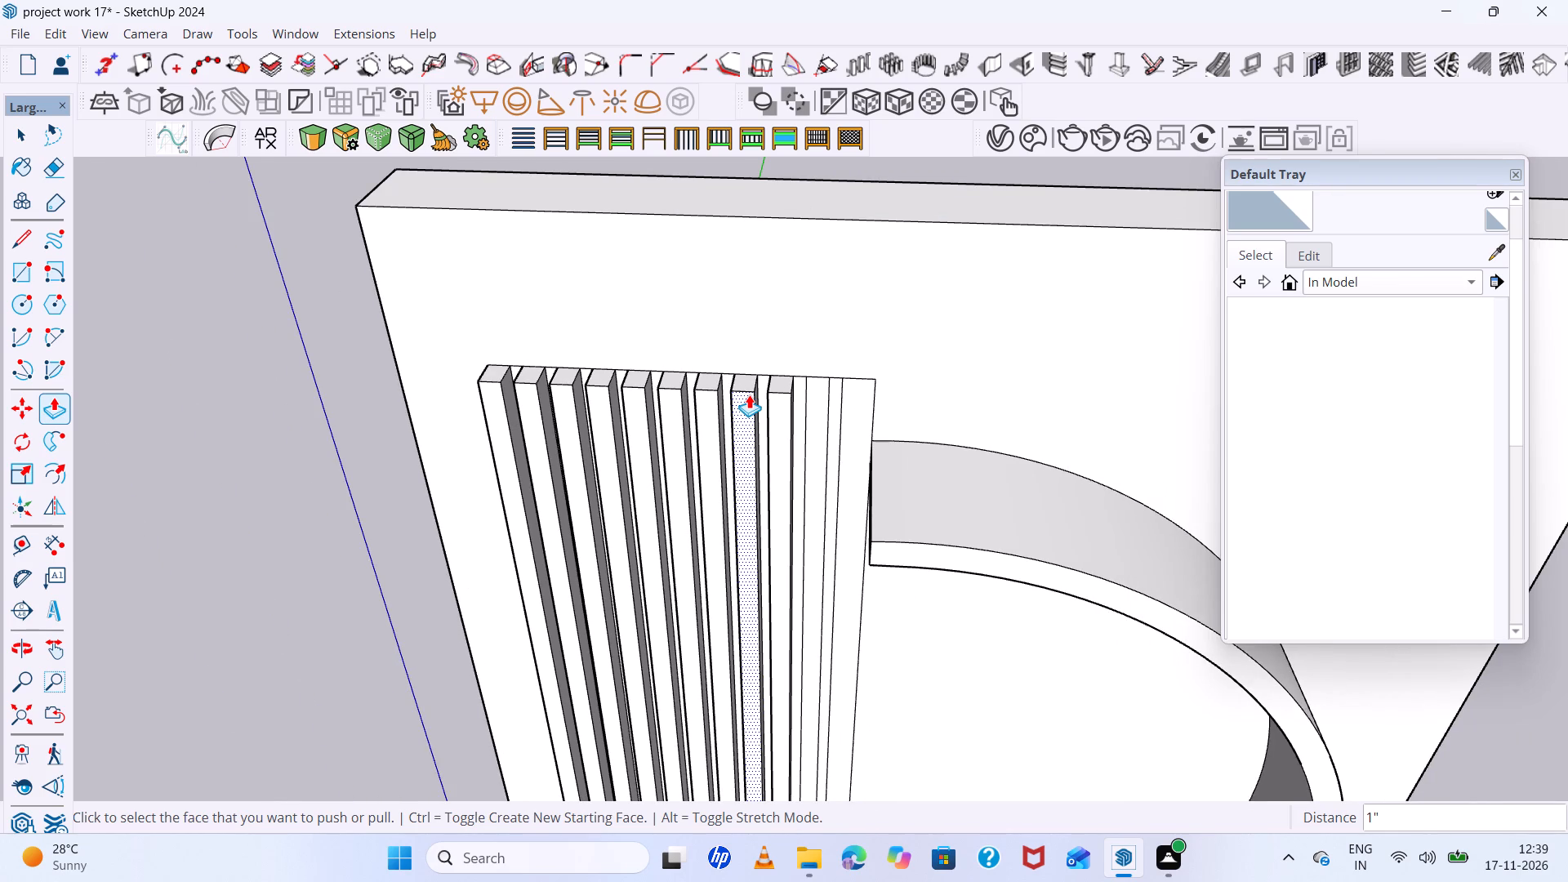
scroll(749, 394, down, 4)
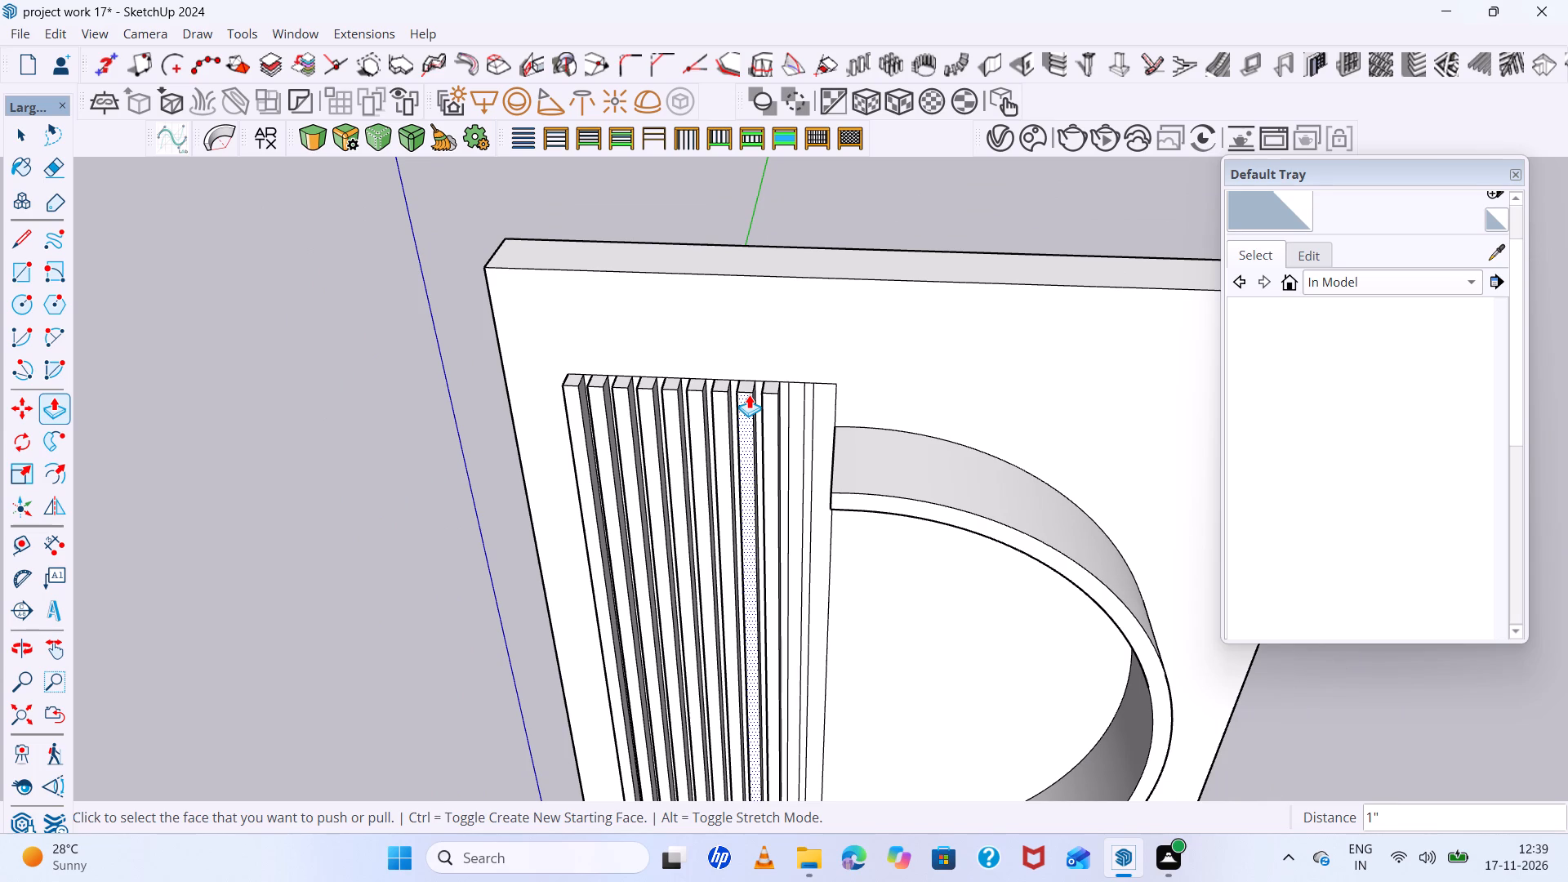
scroll(749, 394, down, 3)
scroll(768, 381, up, 5)
click(791, 395)
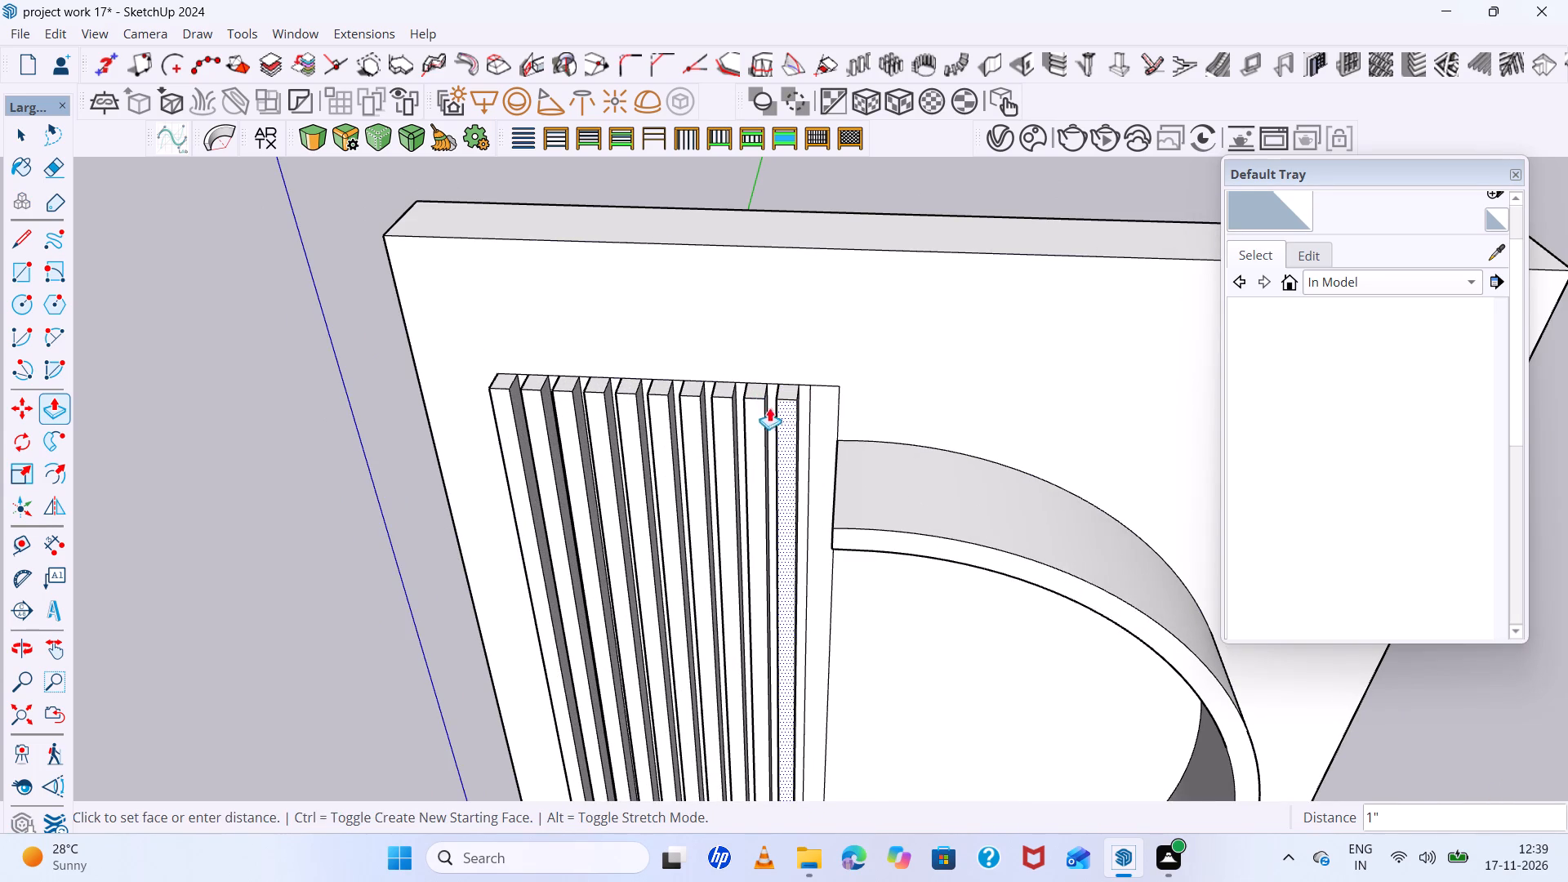
click(767, 403)
click(820, 394)
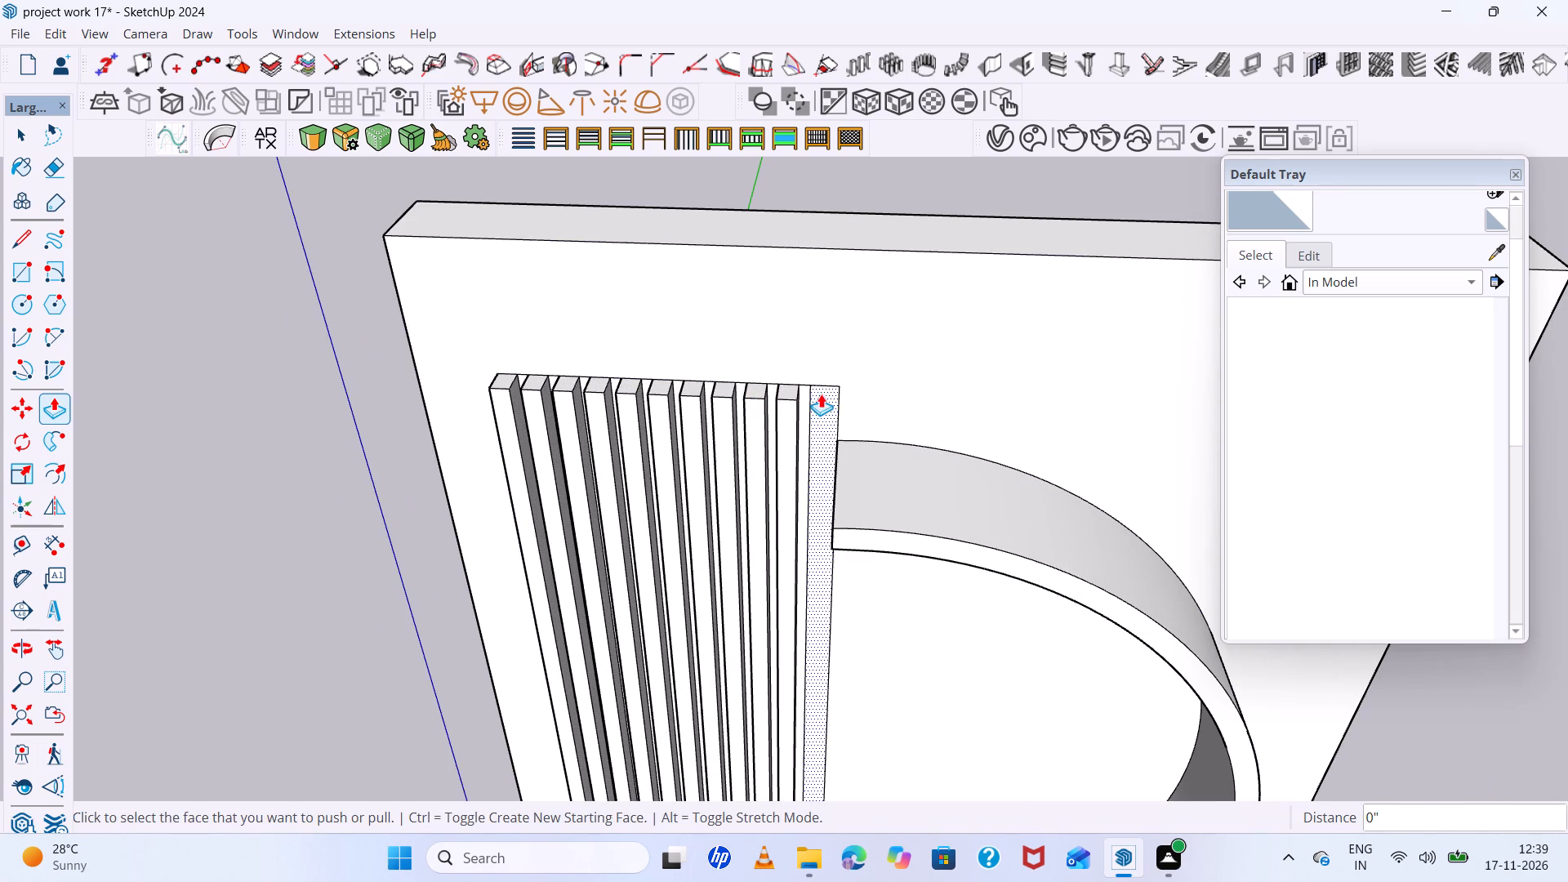
click(821, 394)
click(797, 399)
Examine the raised slats and their junction with the half-round frame, comparing the model with the reference image.
scroll(751, 395, down, 12)
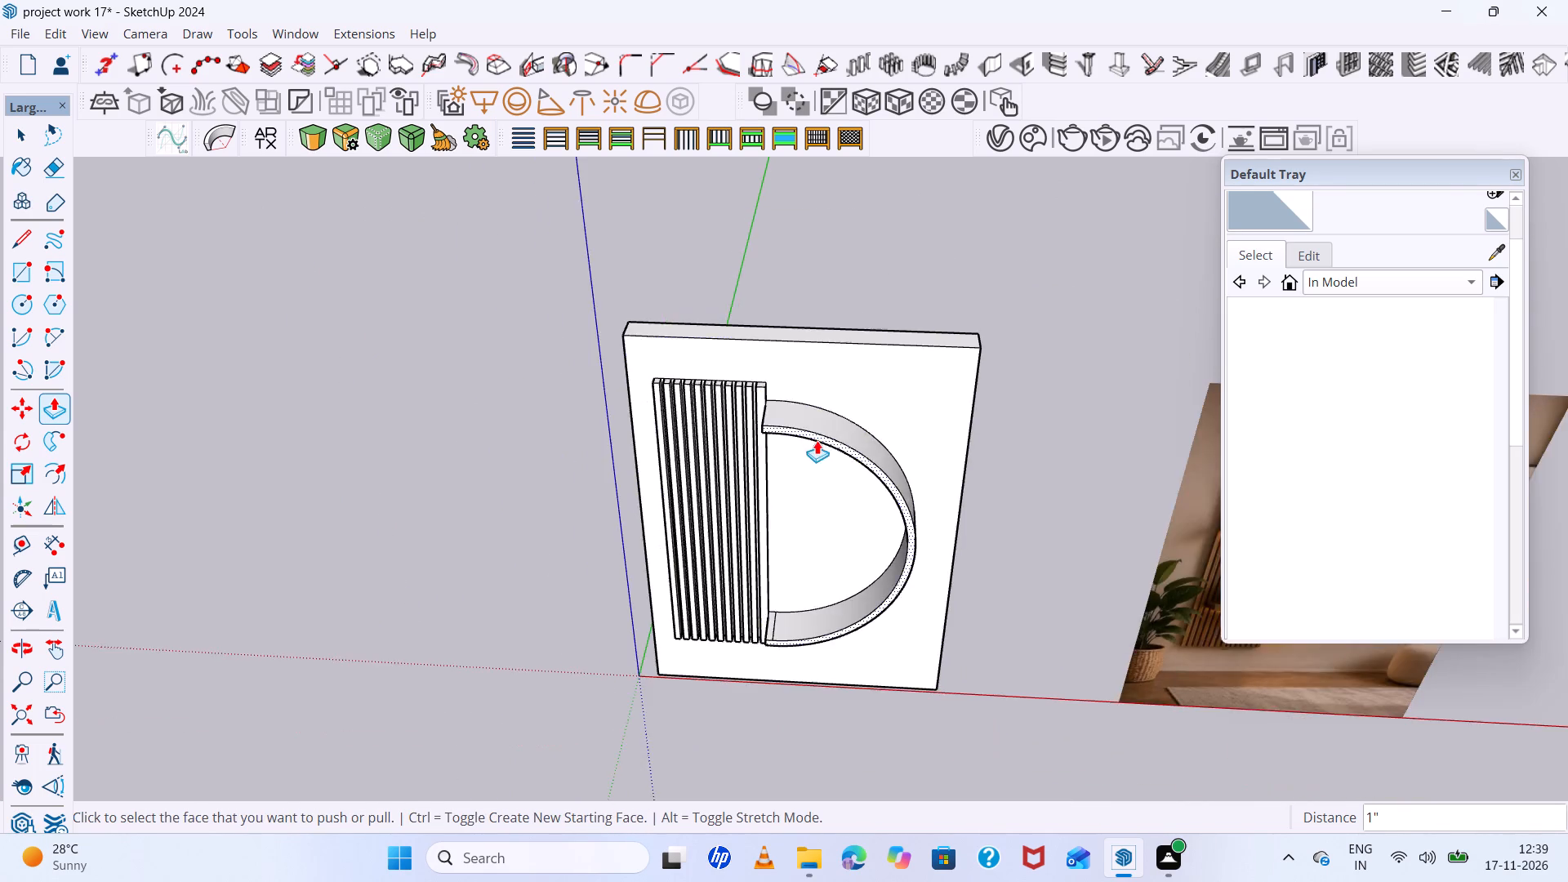
middle_drag(817, 440, 679, 248)
scroll(826, 514, up, 3)
scroll(768, 503, down, 11)
middle_drag(688, 458, 783, 408)
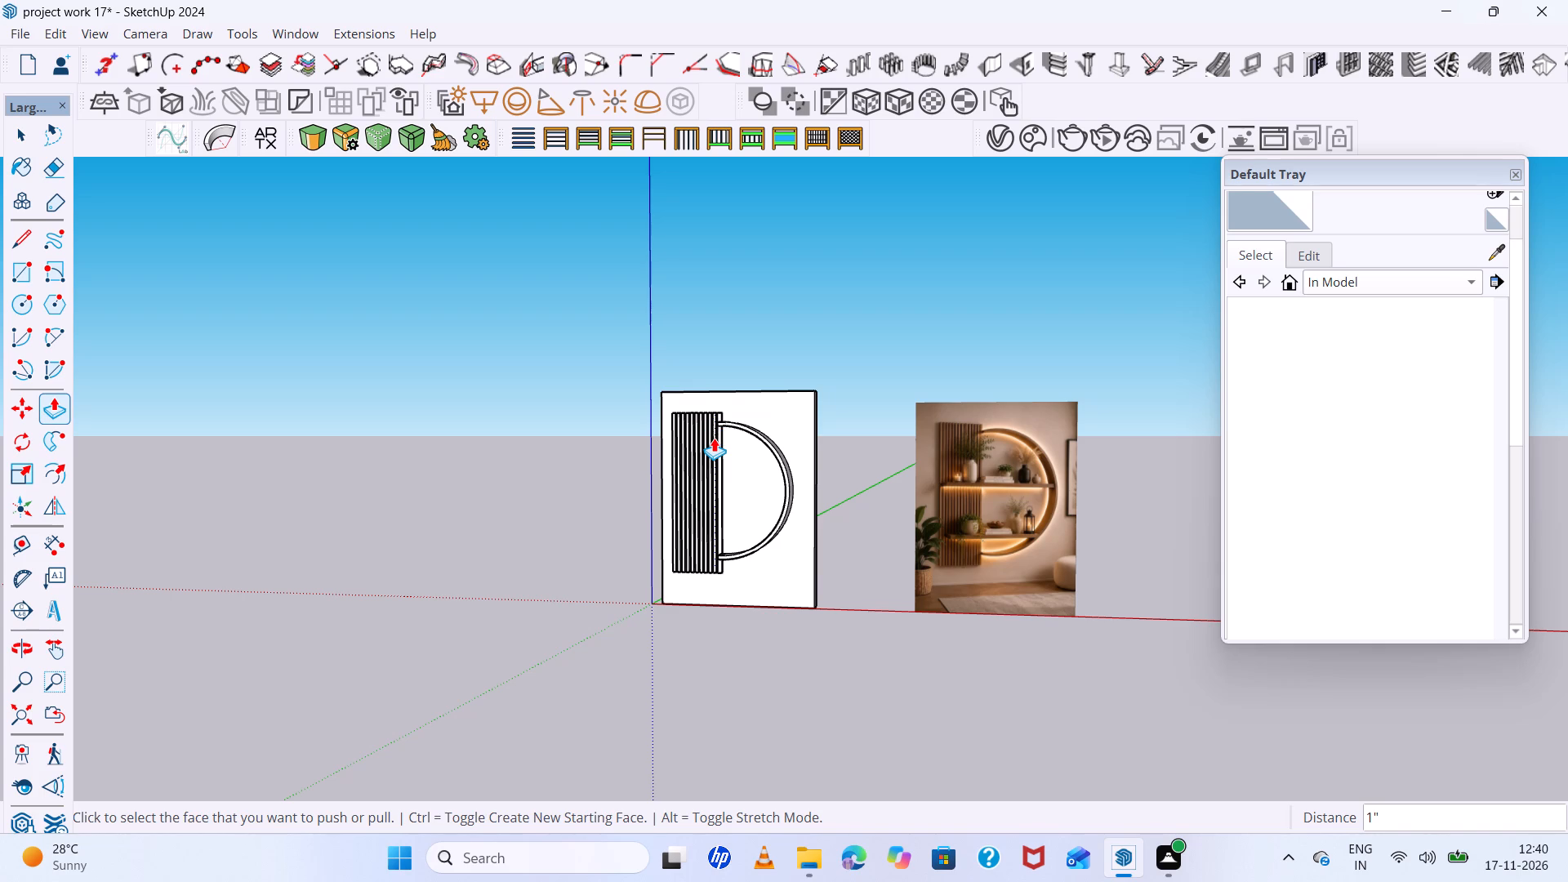
scroll(708, 426, up, 10)
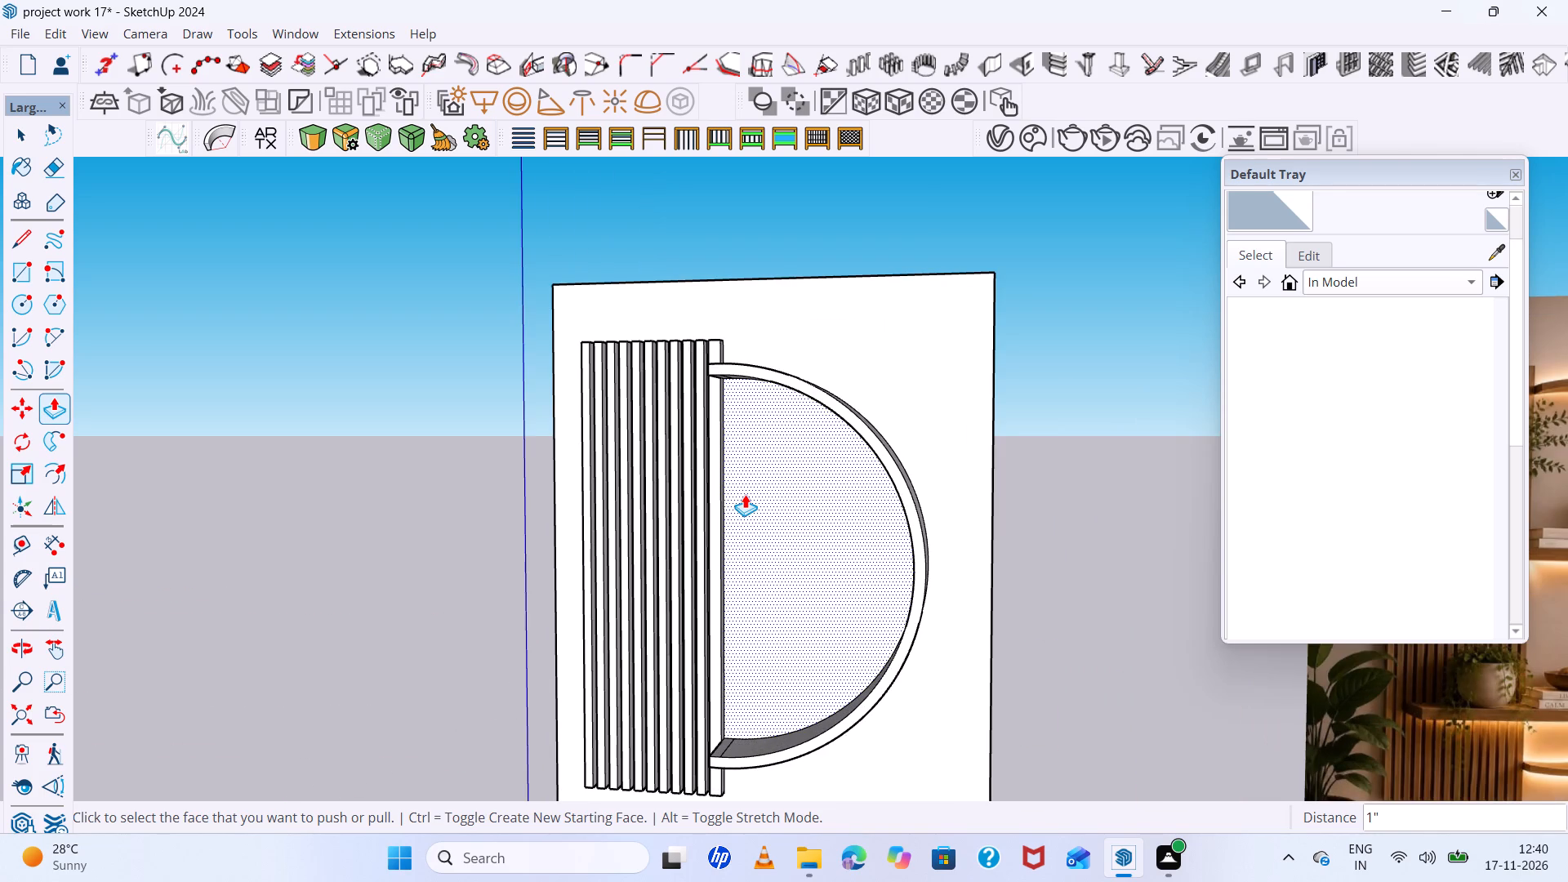
scroll(745, 494, up, 3)
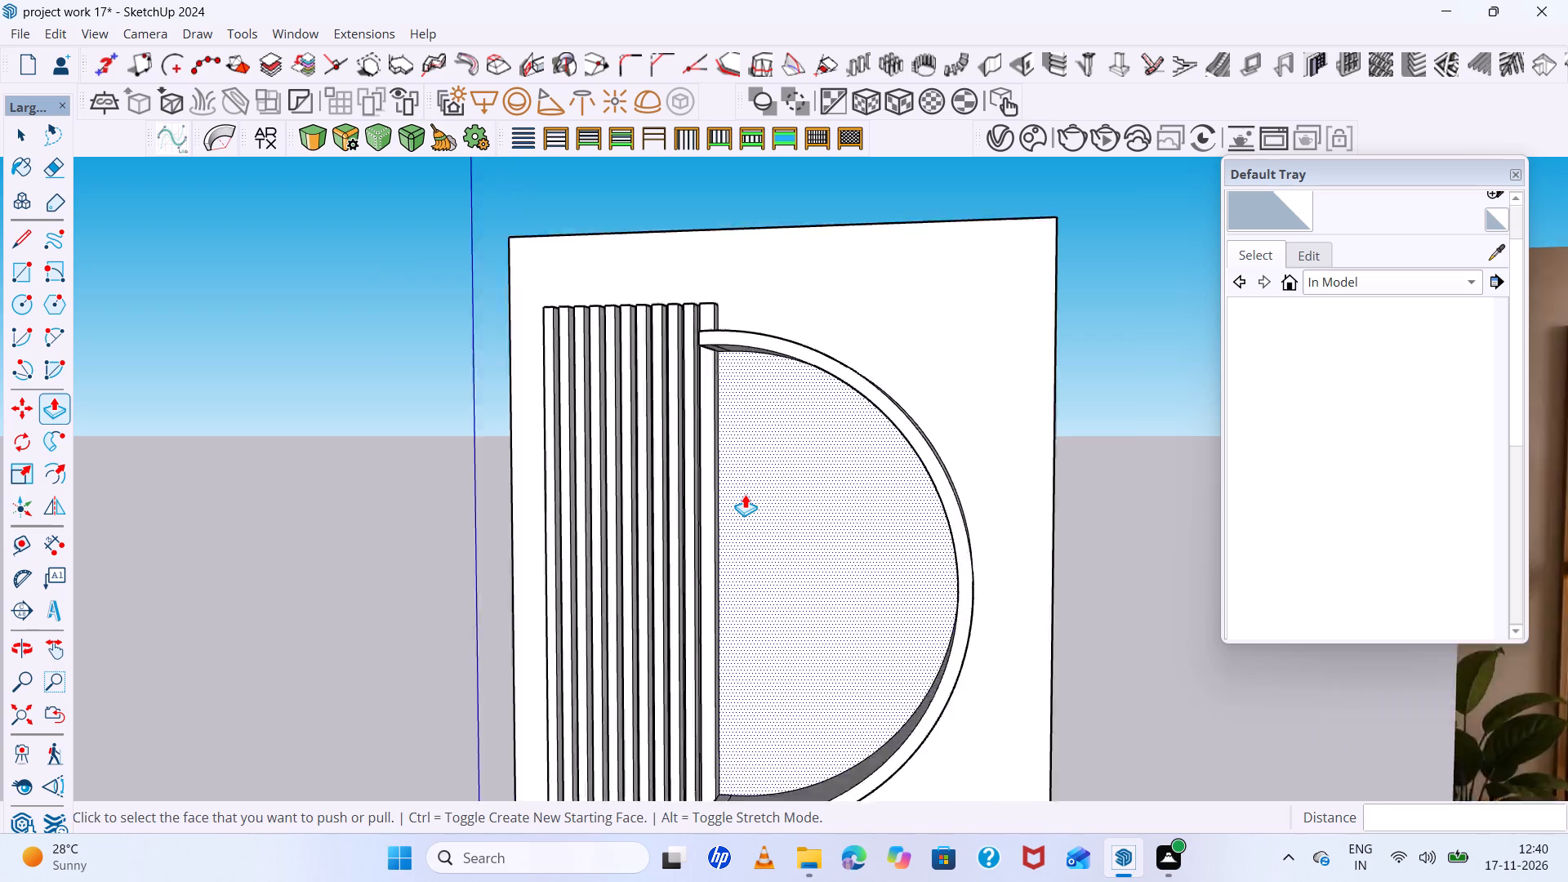
scroll(745, 494, up, 2)
scroll(745, 494, down, 2)
scroll(745, 495, up, 1)
middle_drag(595, 521, 533, 537)
scroll(761, 429, up, 10)
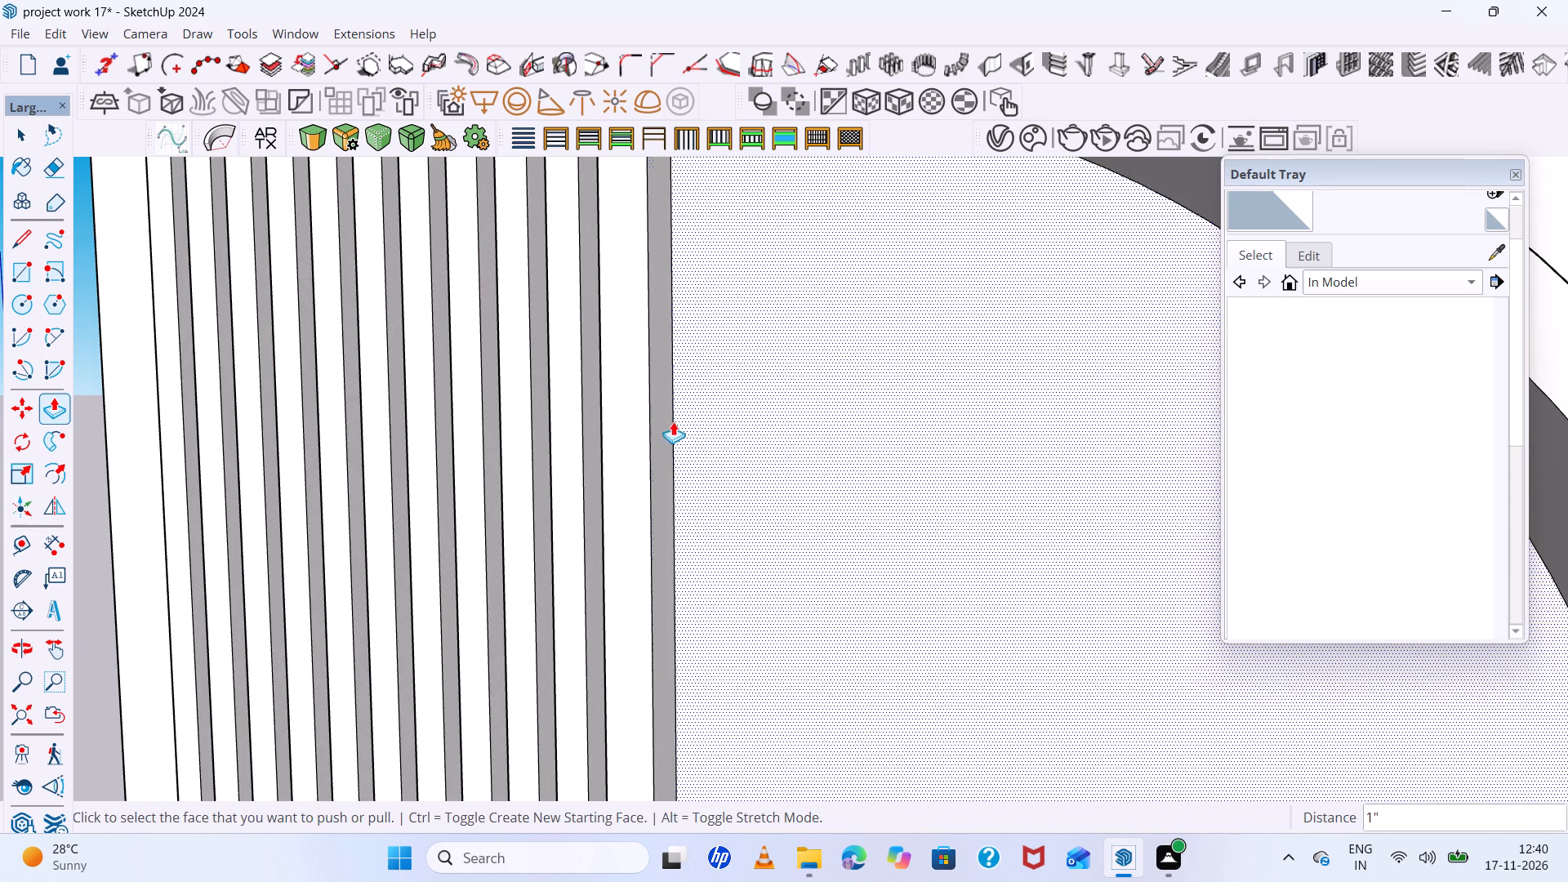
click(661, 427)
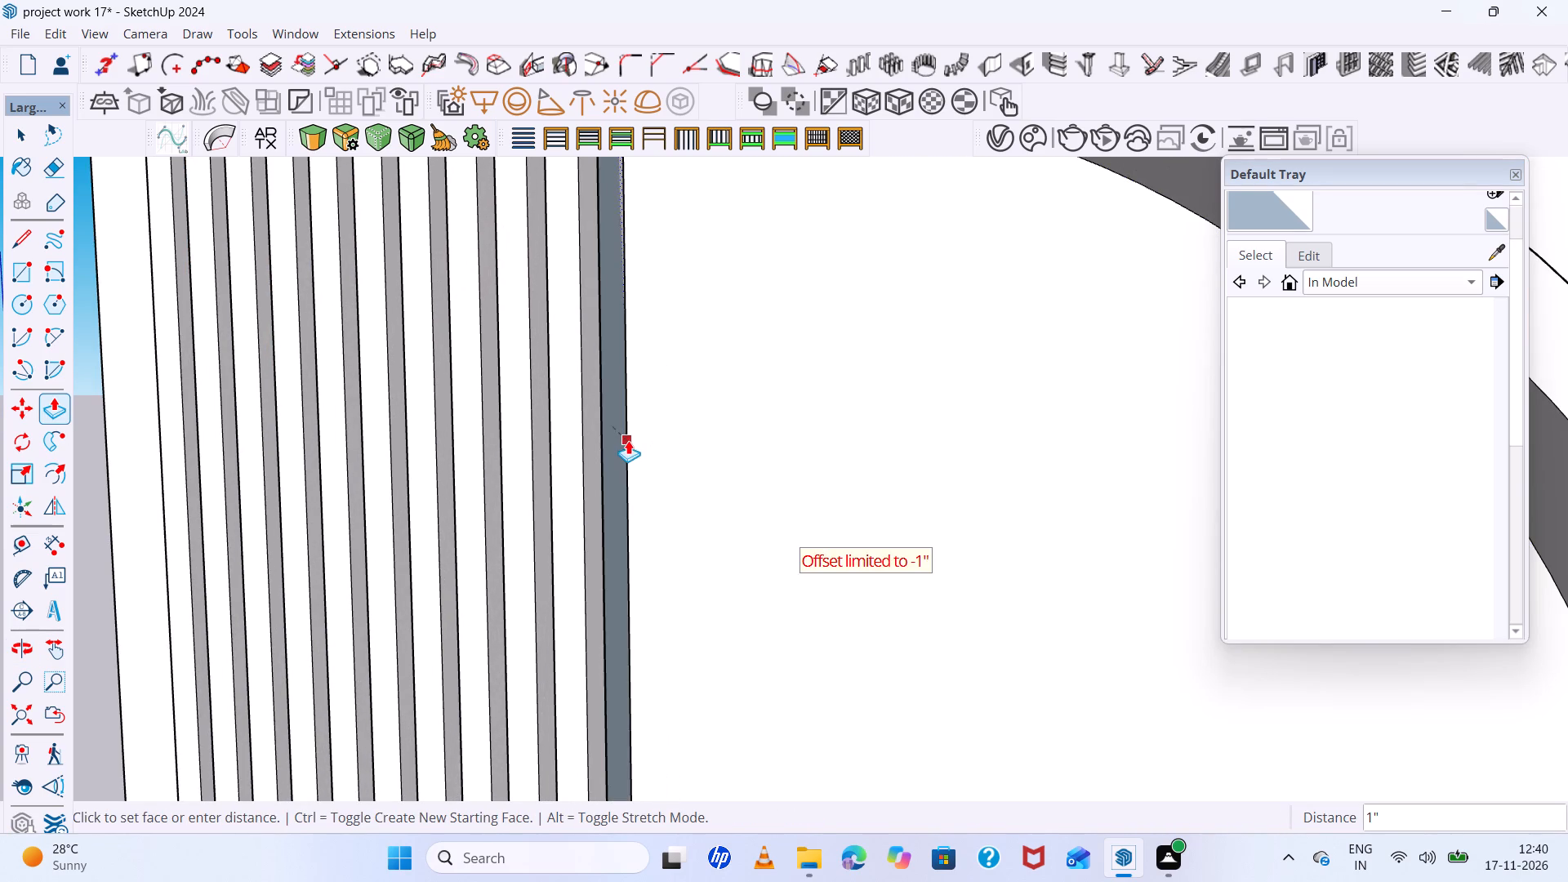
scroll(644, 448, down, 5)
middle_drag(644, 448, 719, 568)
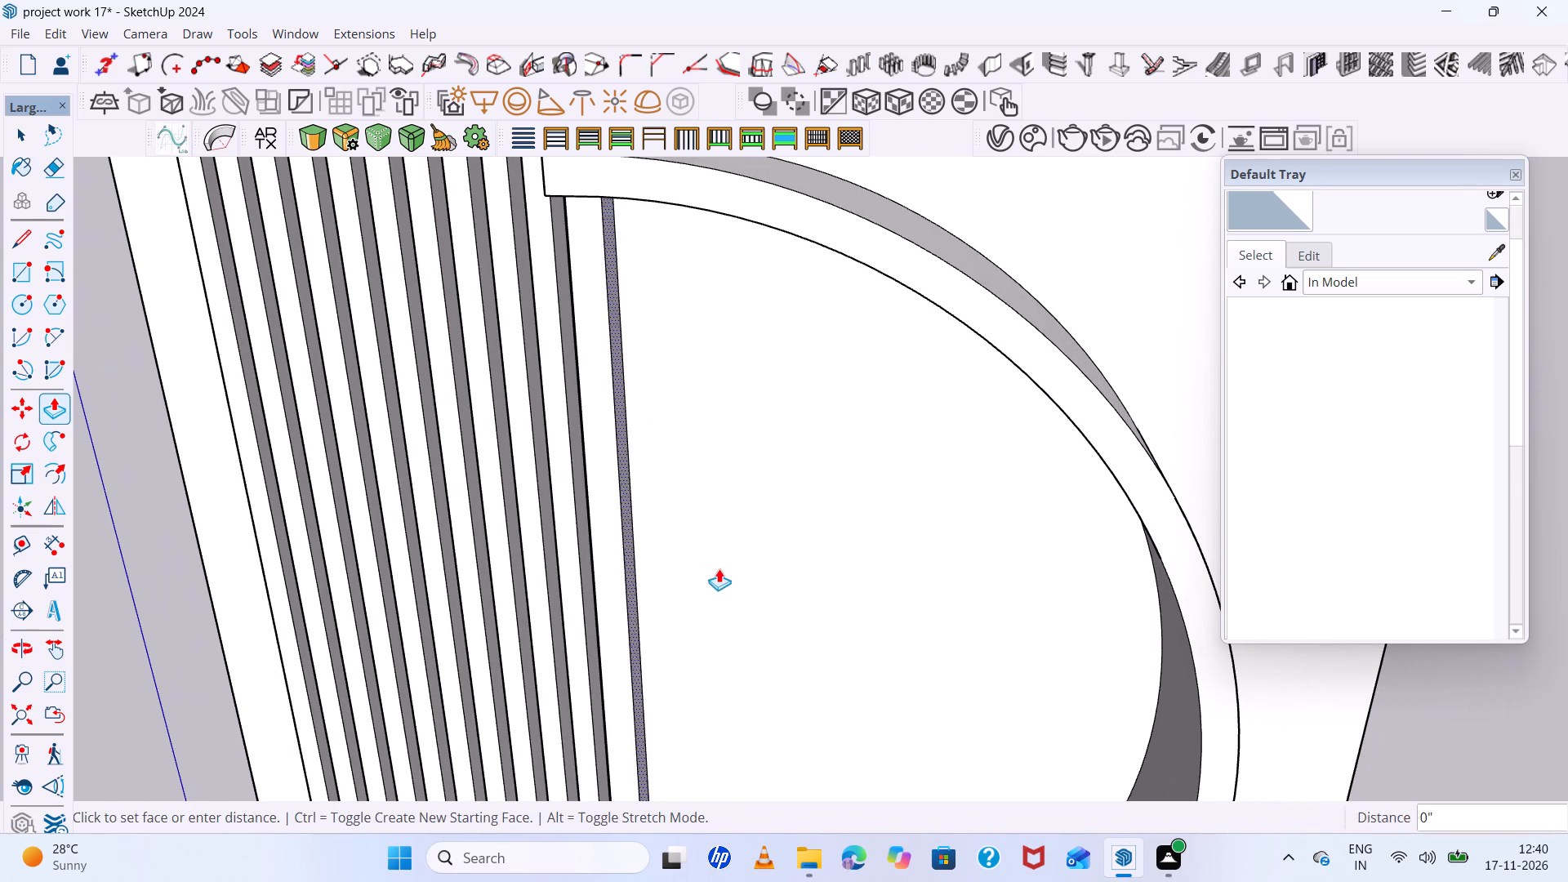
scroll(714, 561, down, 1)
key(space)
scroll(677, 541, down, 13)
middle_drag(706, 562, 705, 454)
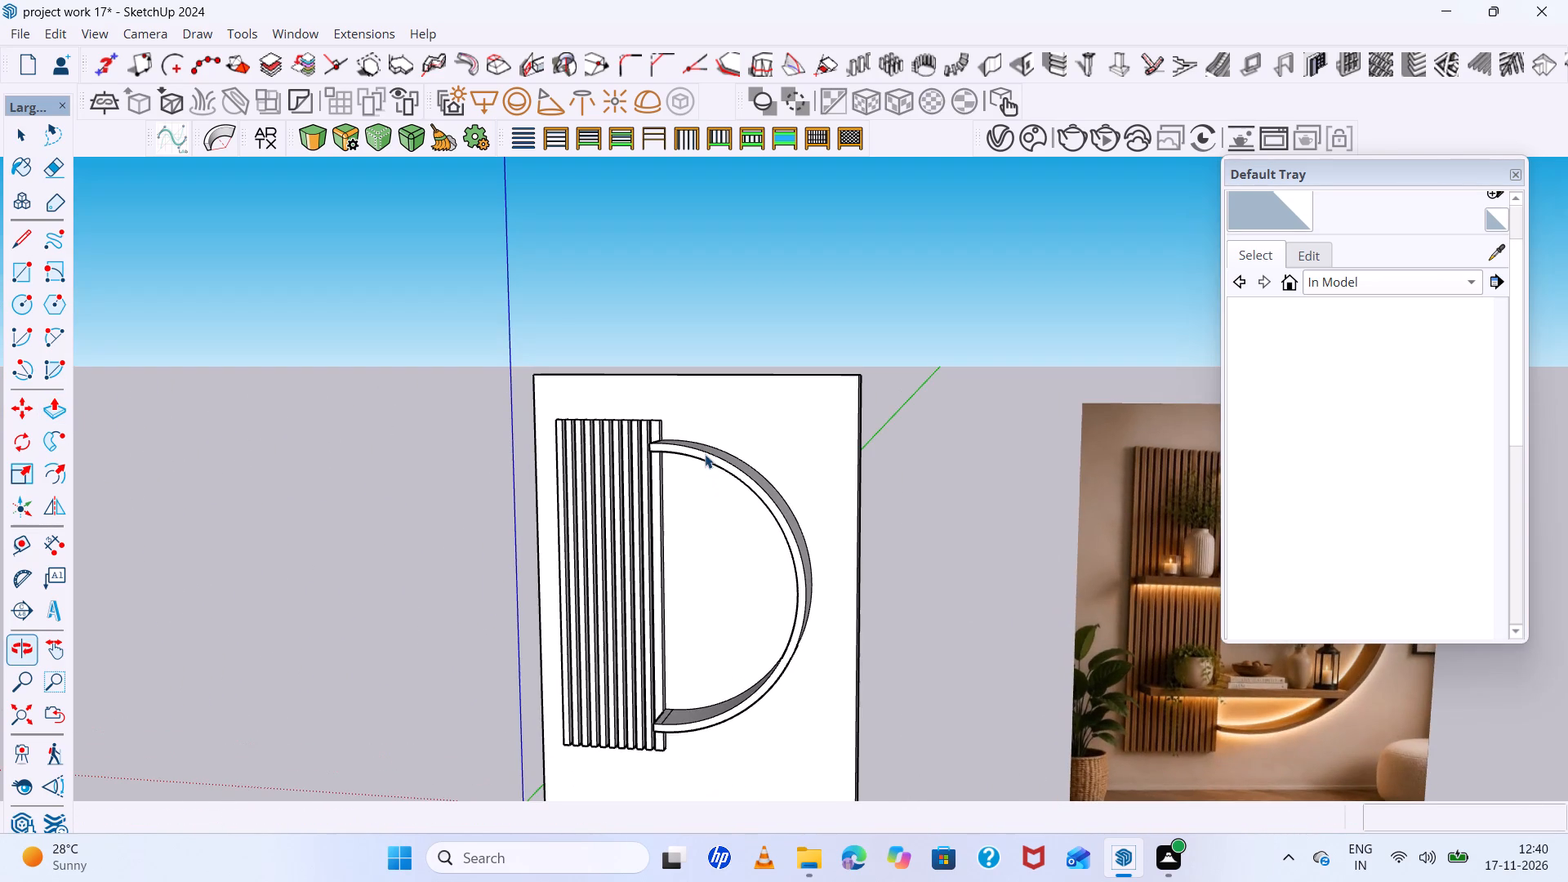
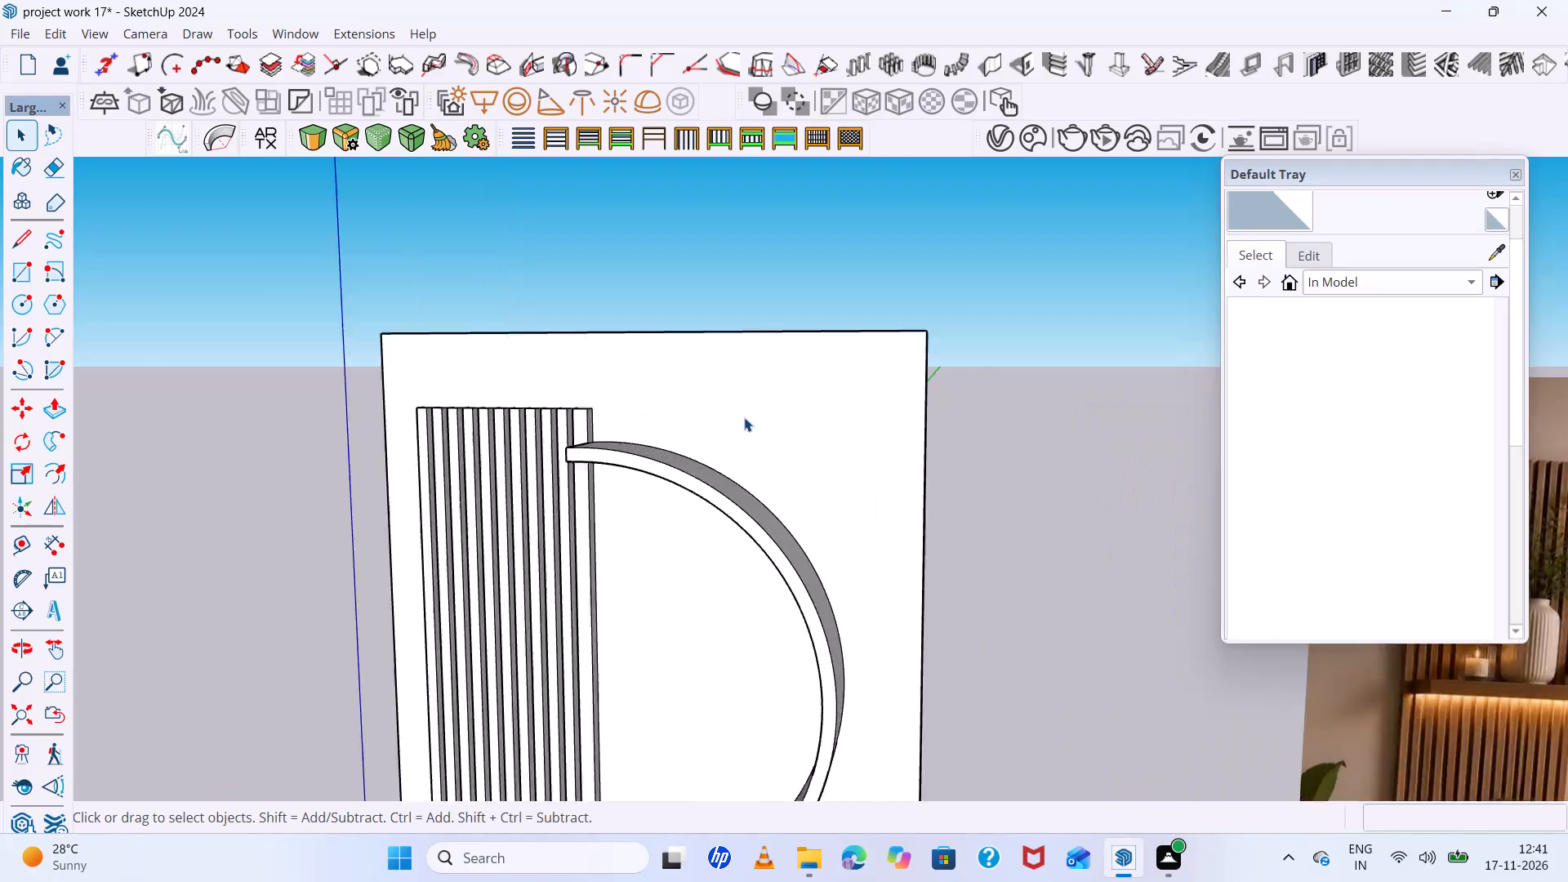
Examine the top ends of the raised slats and where the last slat meets the half-round frame.
scroll(537, 377, up, 8)
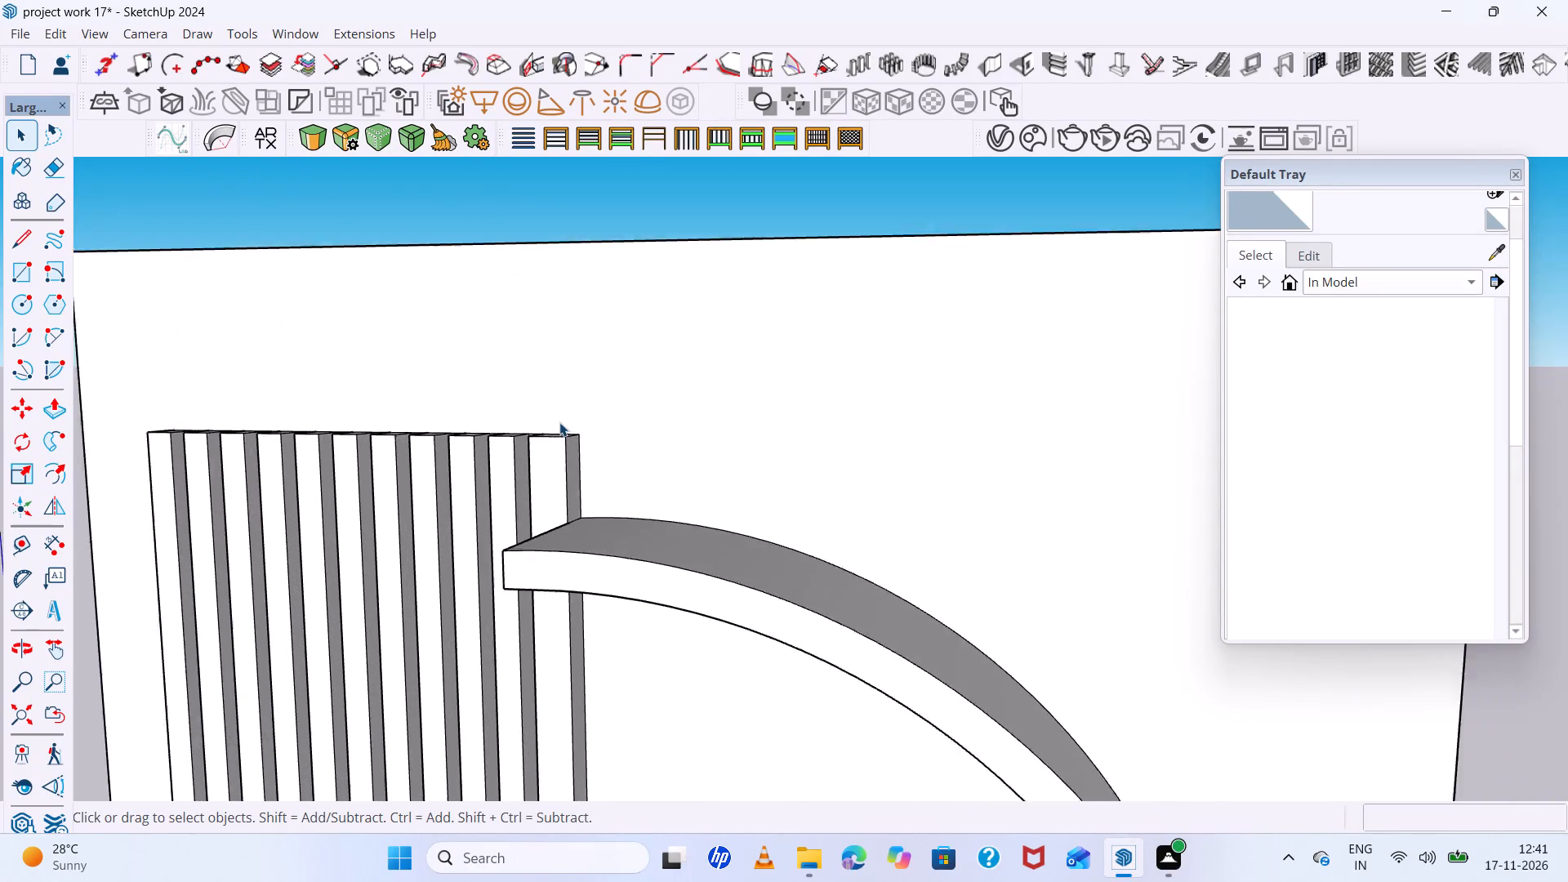
scroll(559, 422, up, 2)
middle_drag(563, 443, 586, 555)
scroll(577, 419, up, 7)
middle_drag(560, 436, 539, 572)
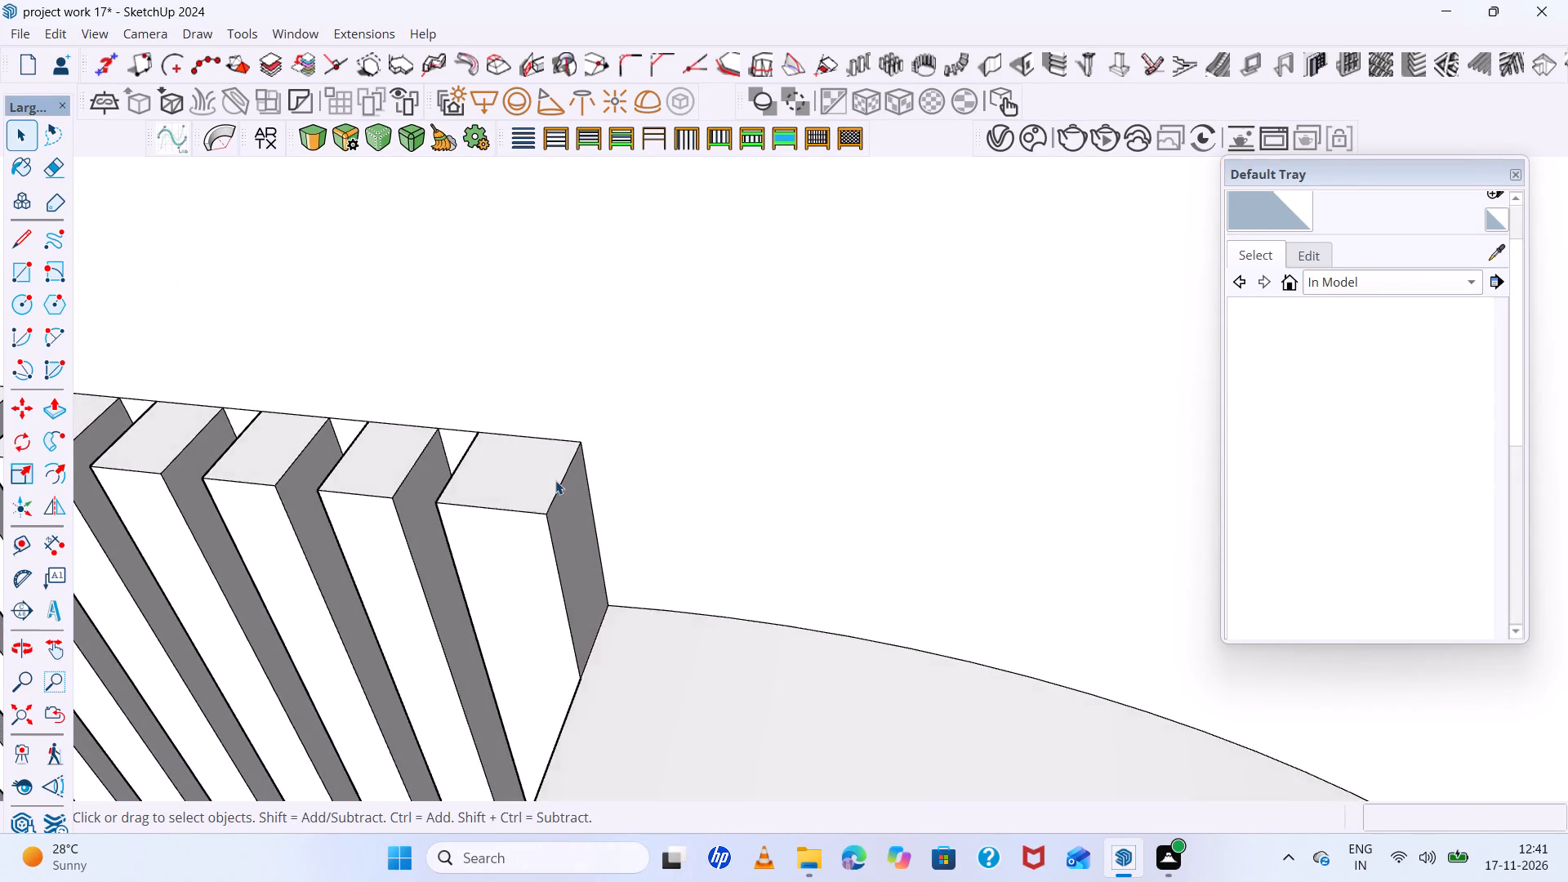
scroll(556, 474, up, 7)
middle_drag(556, 479, 630, 559)
scroll(618, 554, up, 7)
scroll(617, 550, down, 6)
middle_click(617, 550)
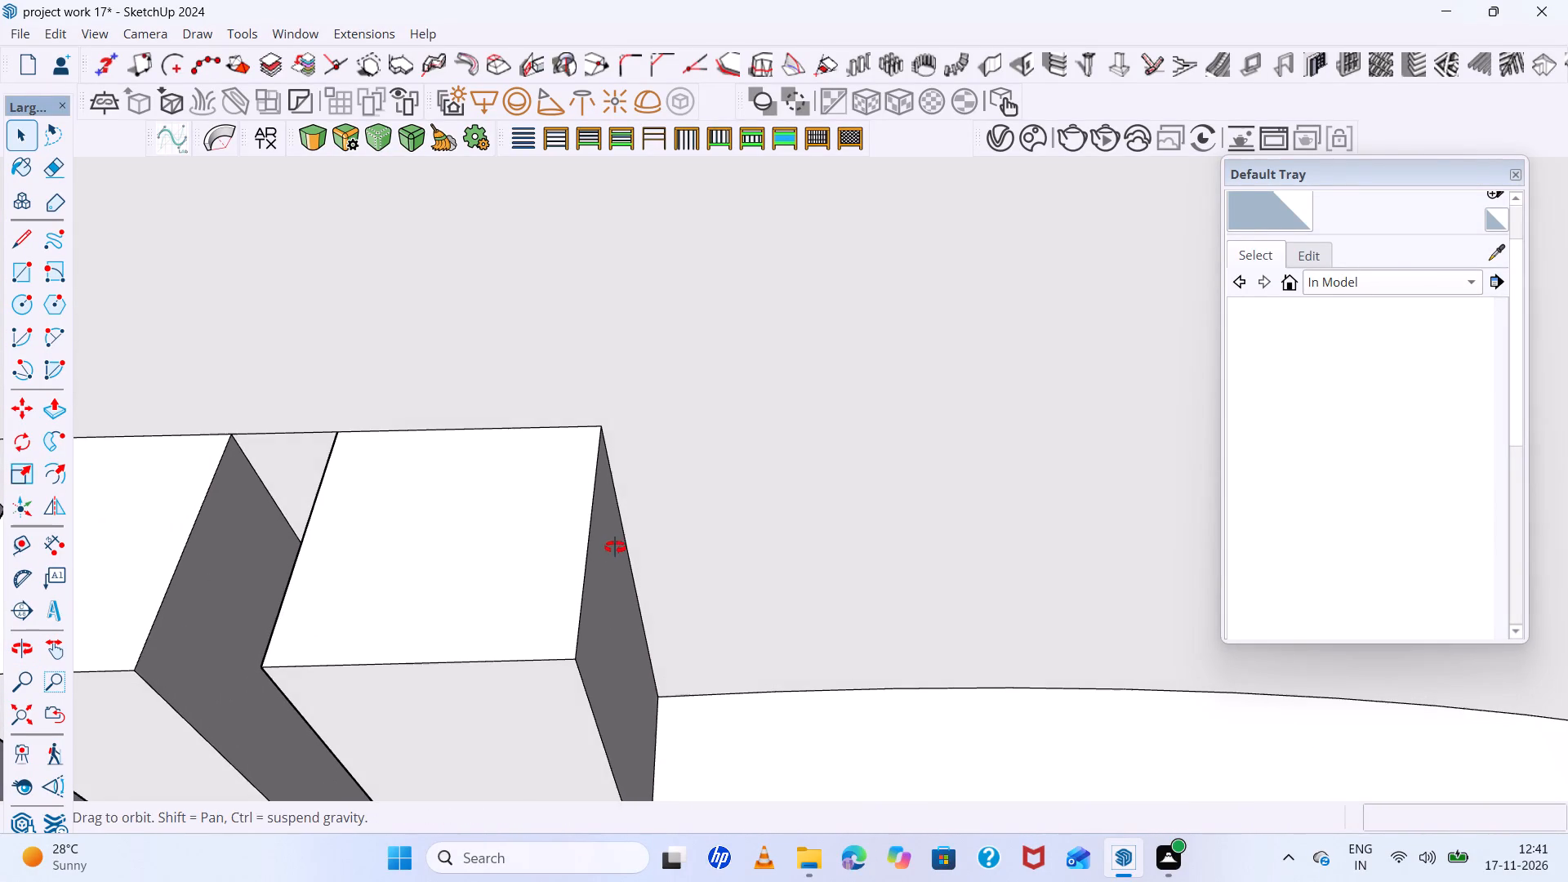
scroll(614, 546, down, 6)
middle_drag(614, 546, 559, 522)
scroll(782, 553, down, 7)
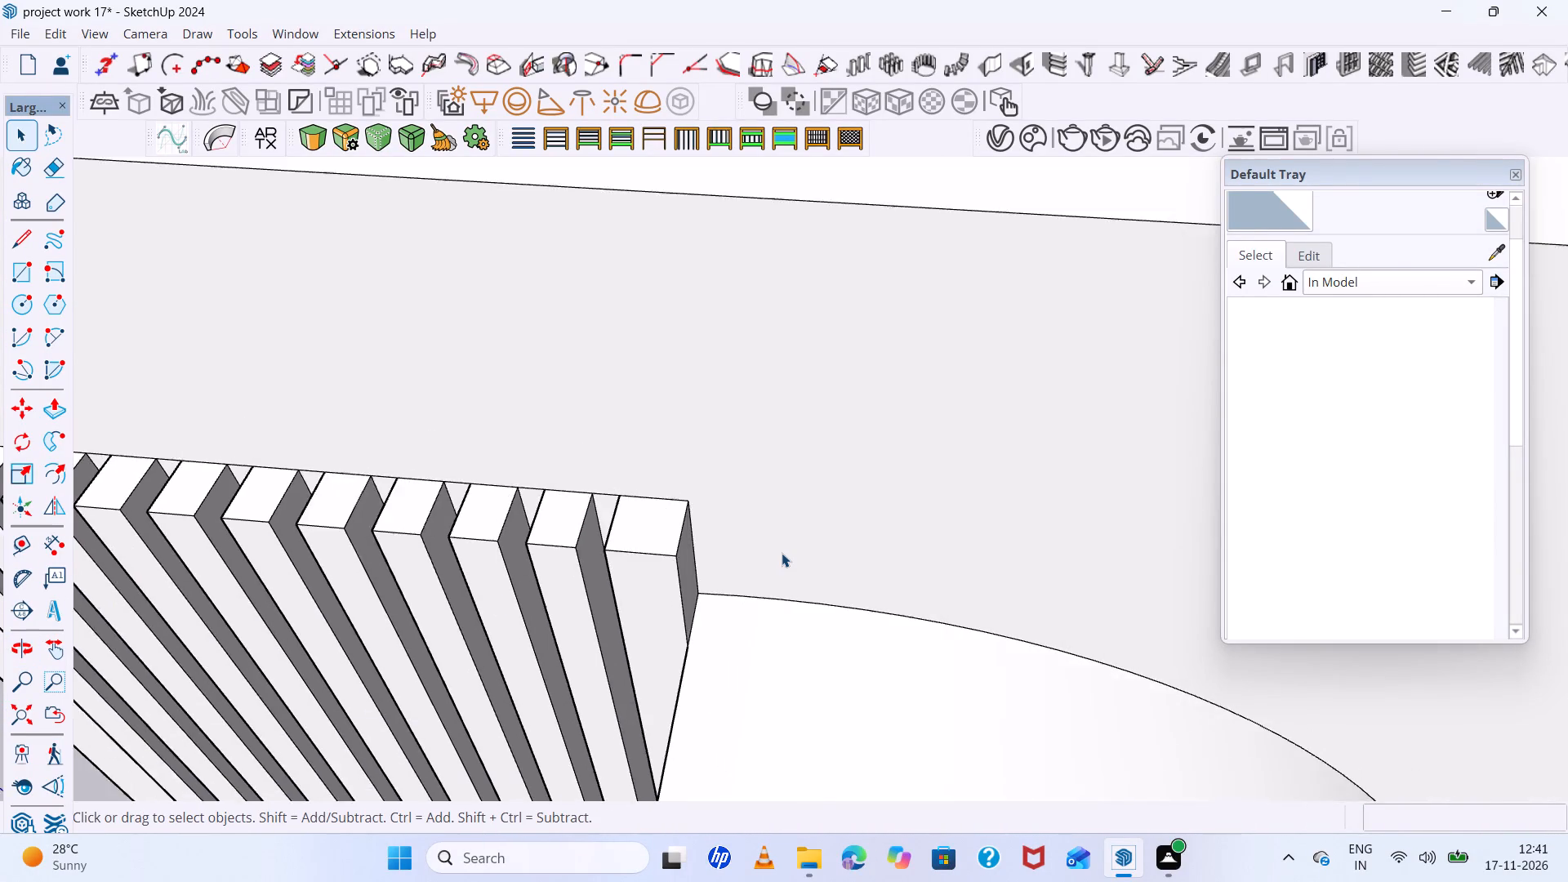
scroll(782, 553, down, 5)
middle_drag(782, 553, 808, 502)
scroll(808, 502, down, 3)
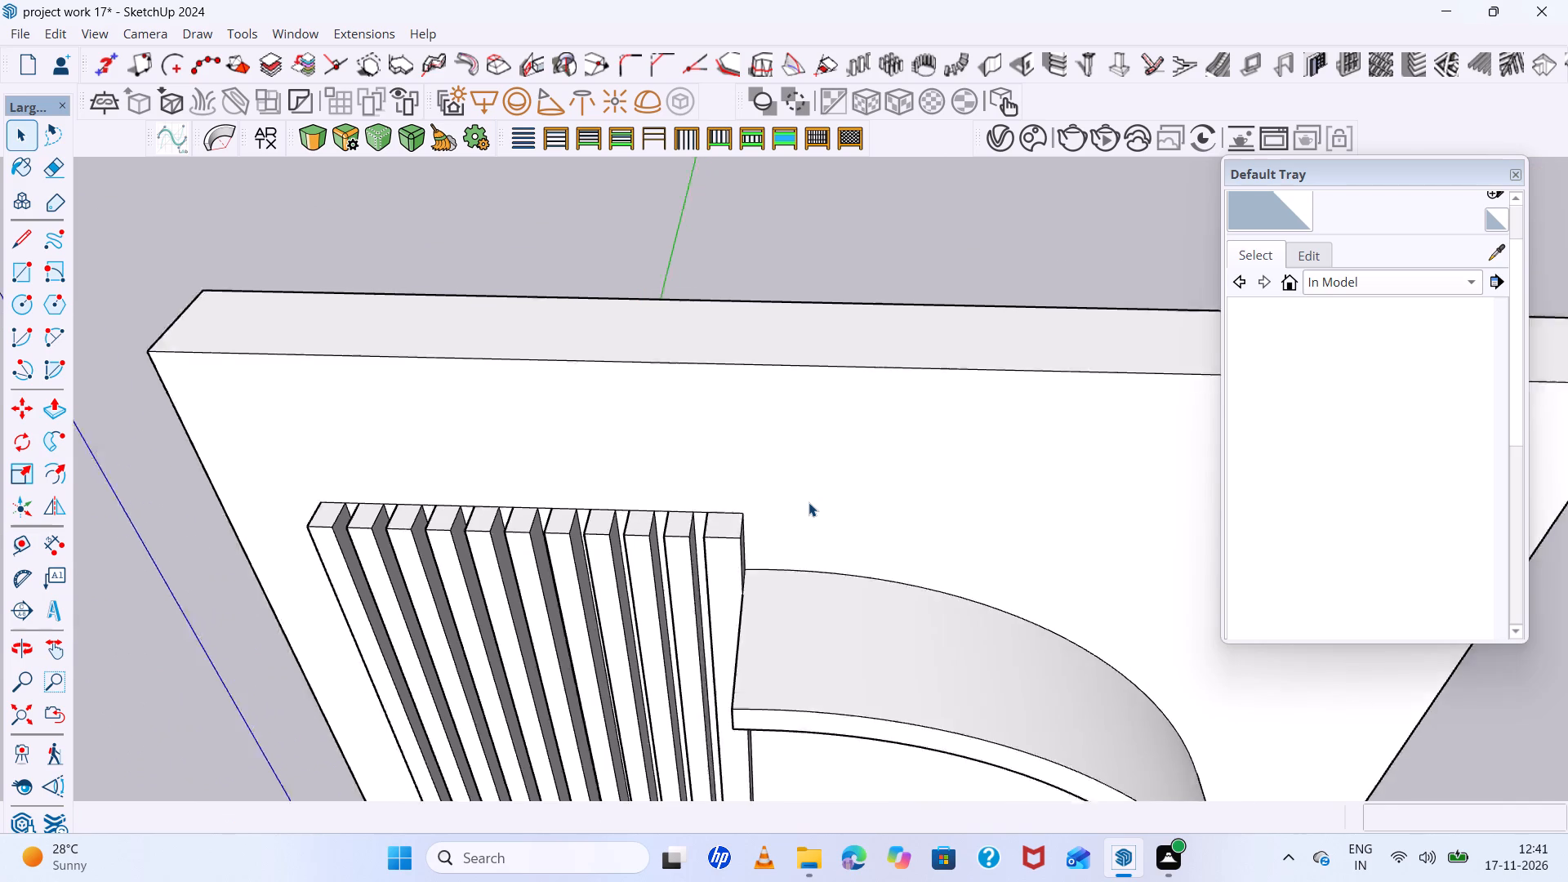
scroll(808, 502, down, 3)
middle_drag(808, 502, 851, 446)
scroll(850, 482, down, 6)
middle_drag(875, 615, 1036, 382)
scroll(760, 416, down, 3)
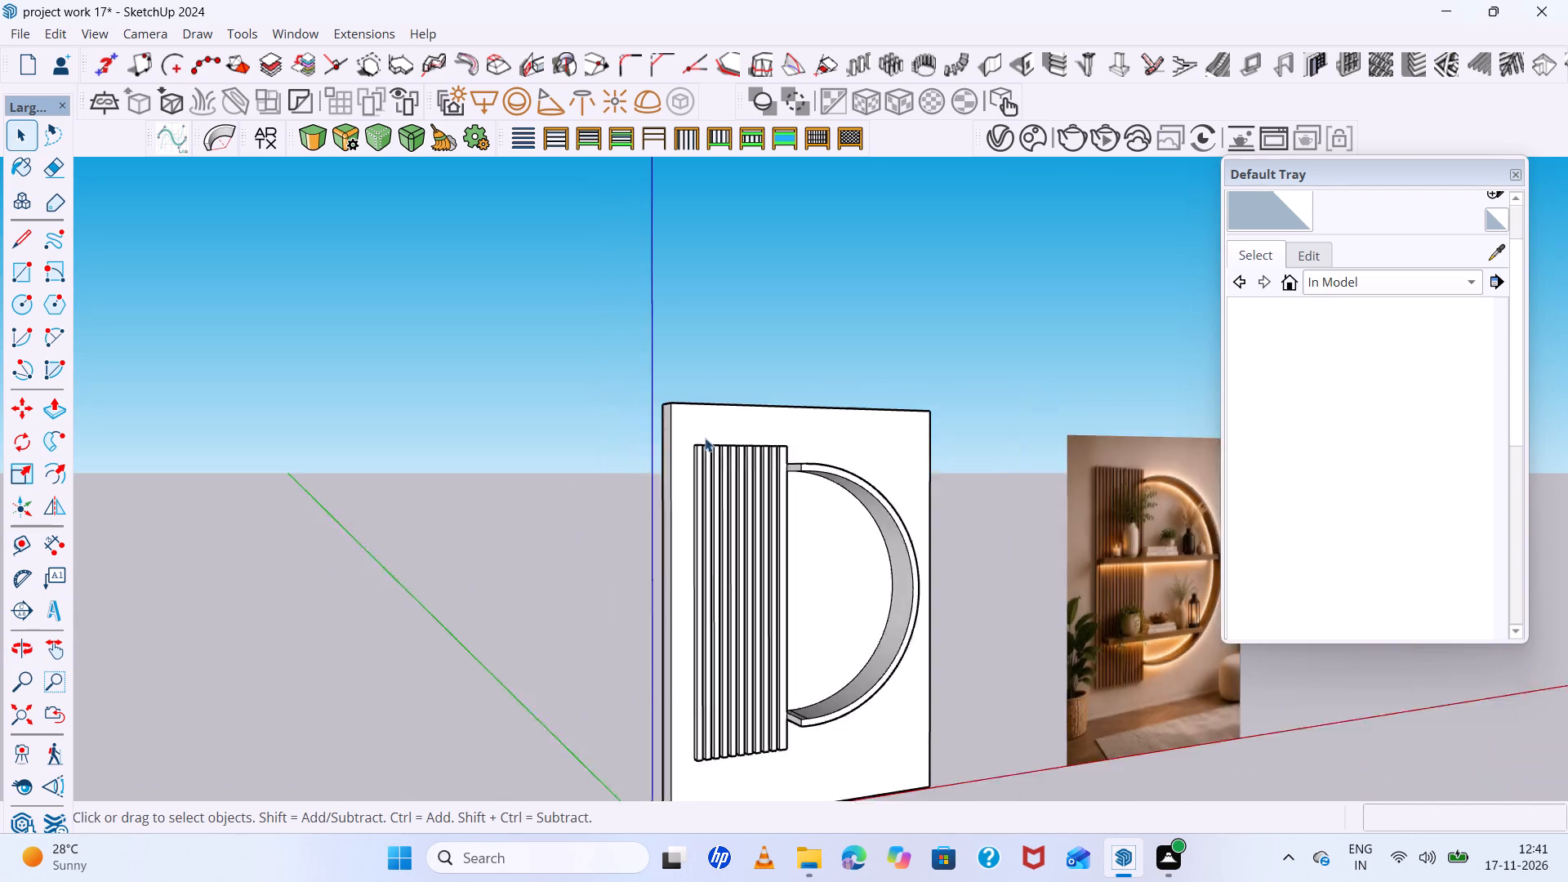
Compare the overall proportions of the slatted panel and half-round frame with the reference image from several angles.
scroll(705, 438, down, 9)
middle_drag(825, 570, 662, 530)
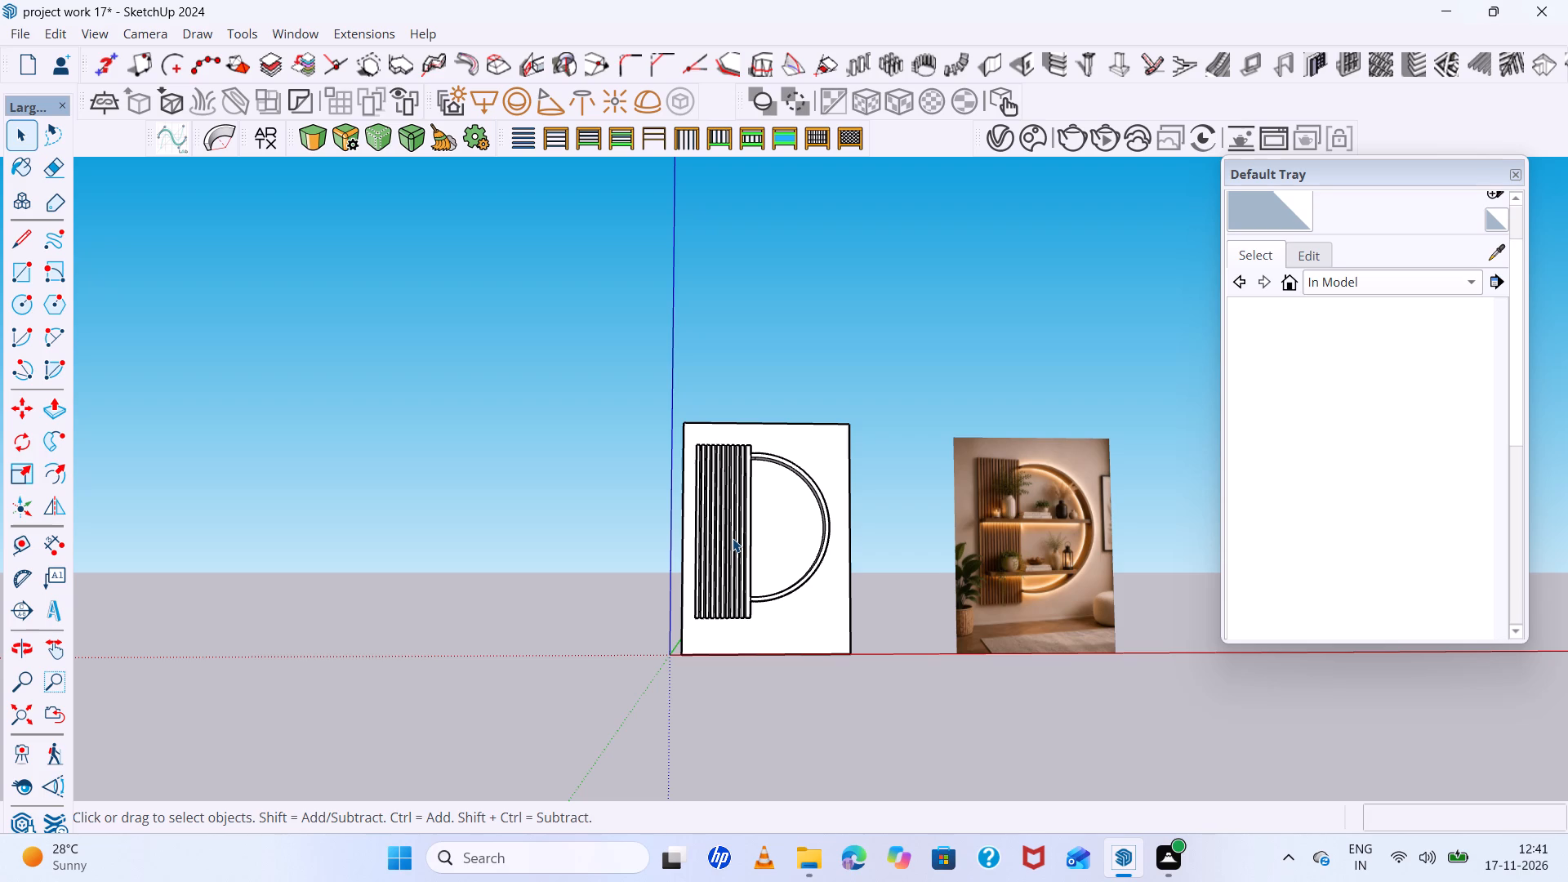
scroll(733, 538, down, 5)
middle_drag(733, 539, 717, 599)
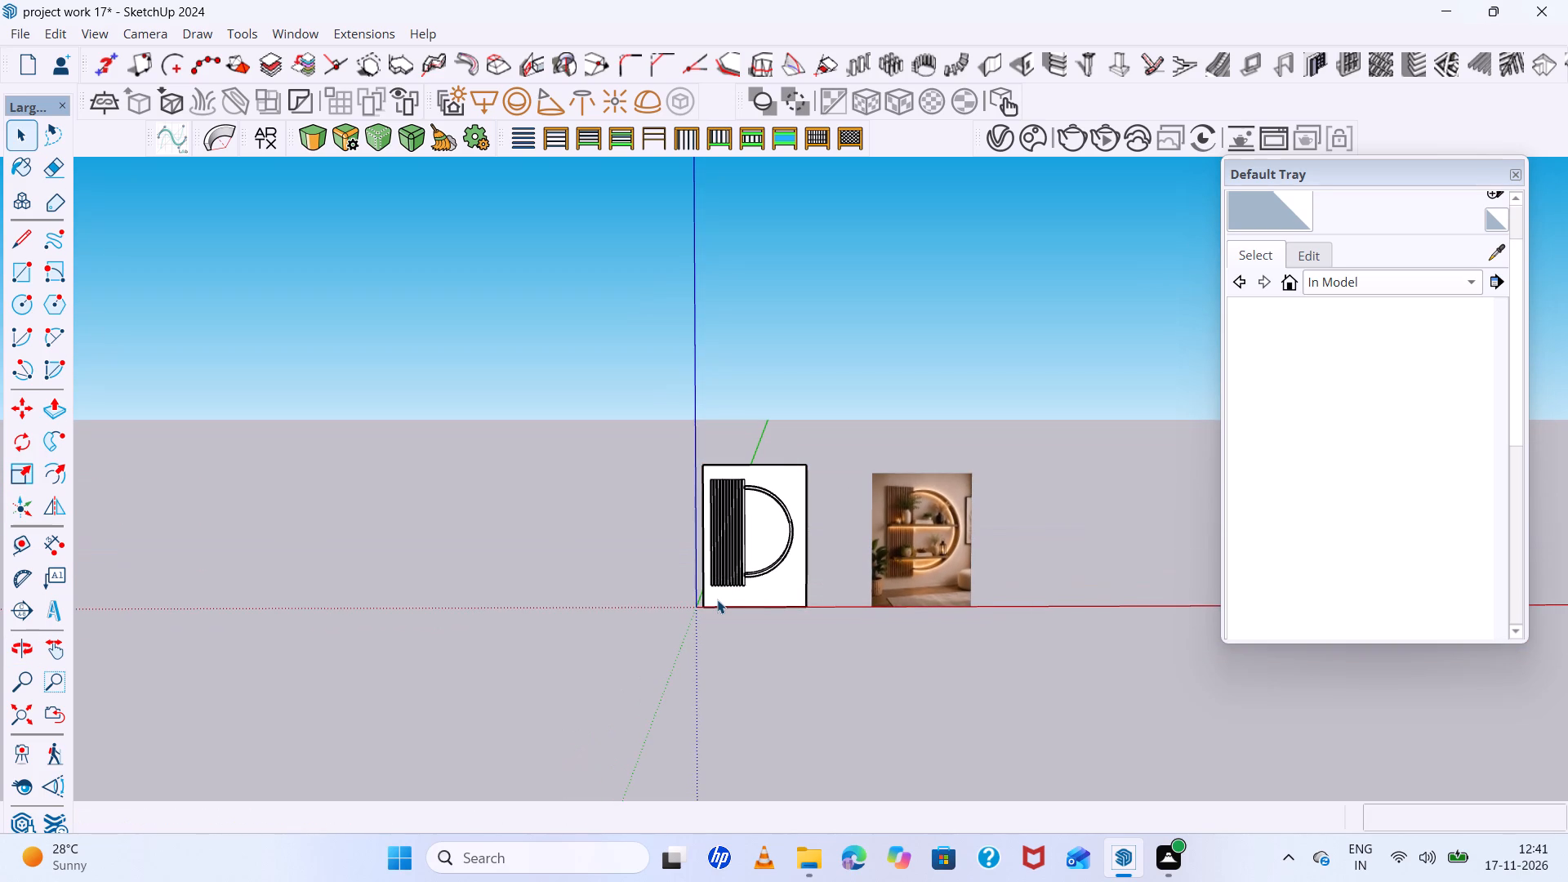
scroll(717, 599, down, 5)
middle_drag(717, 599, 711, 609)
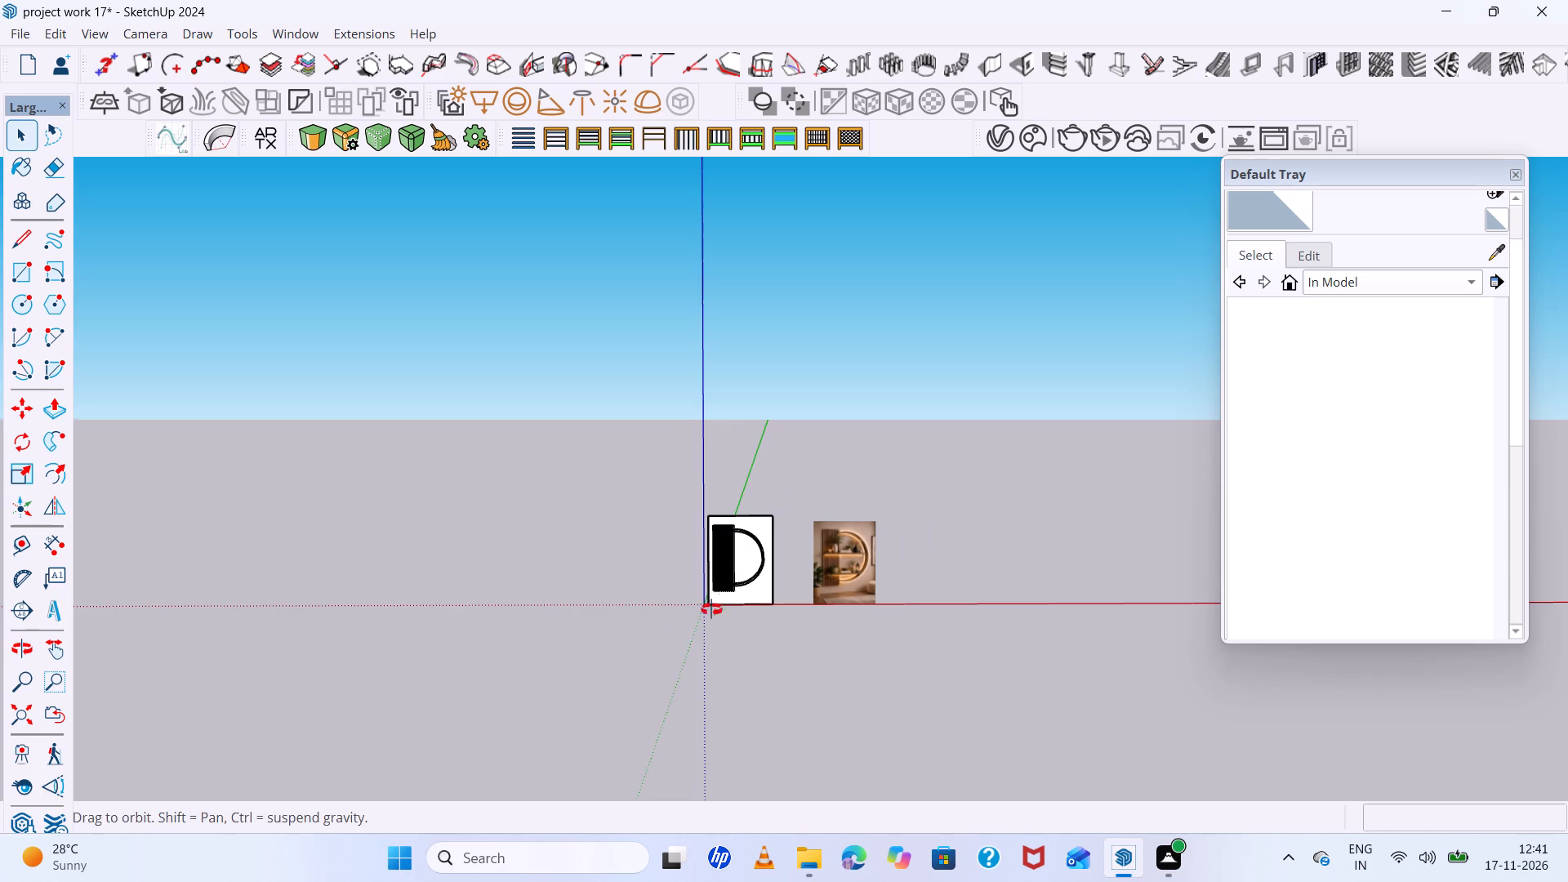
middle_drag(711, 609, 669, 652)
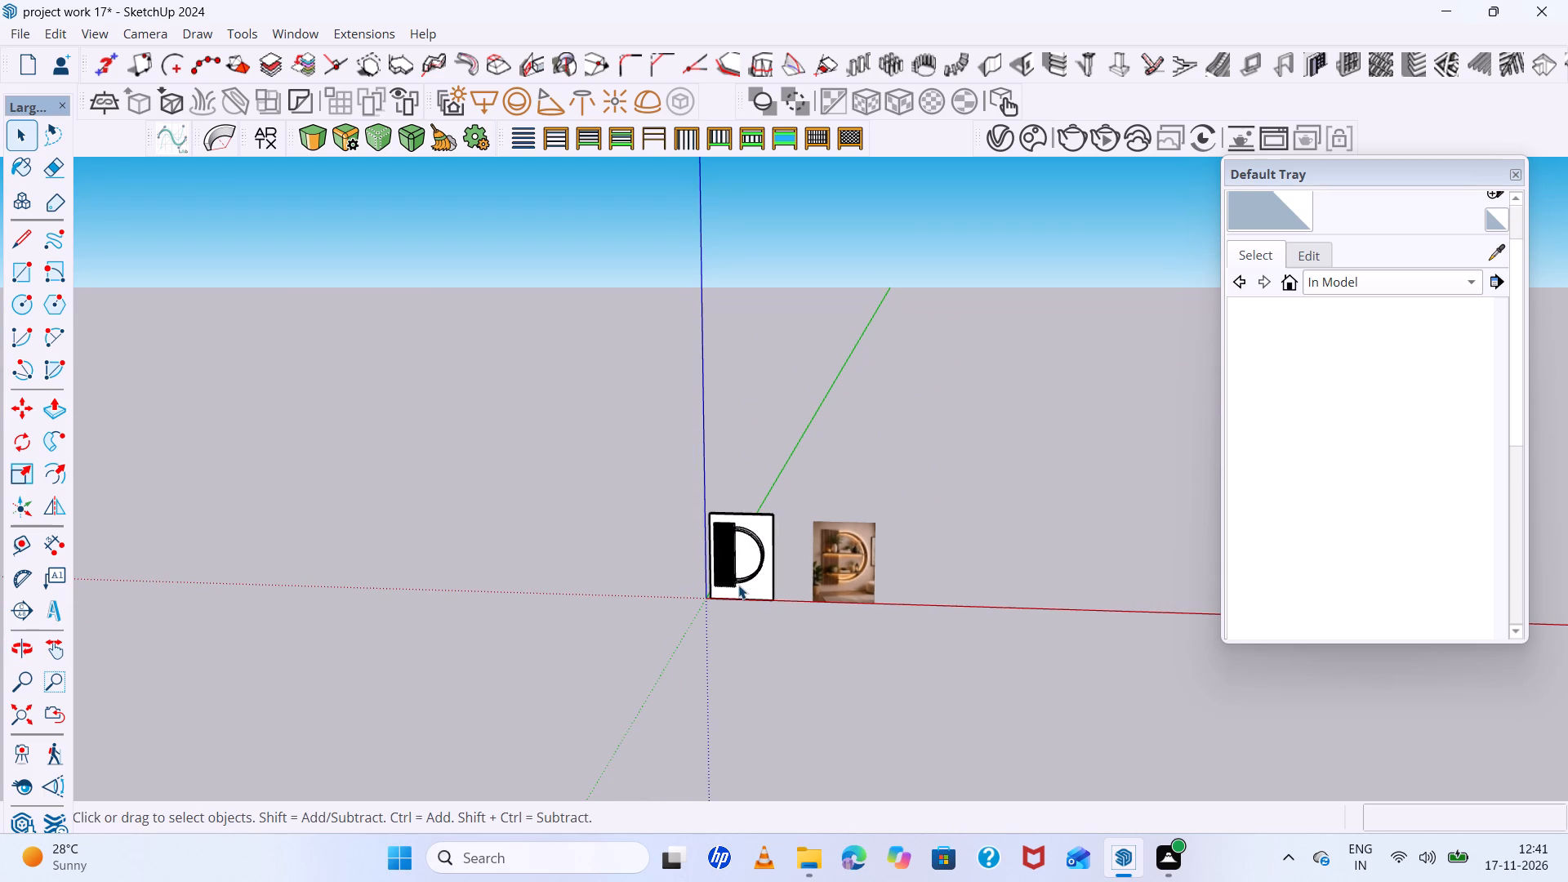
scroll(738, 585, up, 6)
scroll(738, 585, down, 6)
middle_drag(738, 585, 745, 559)
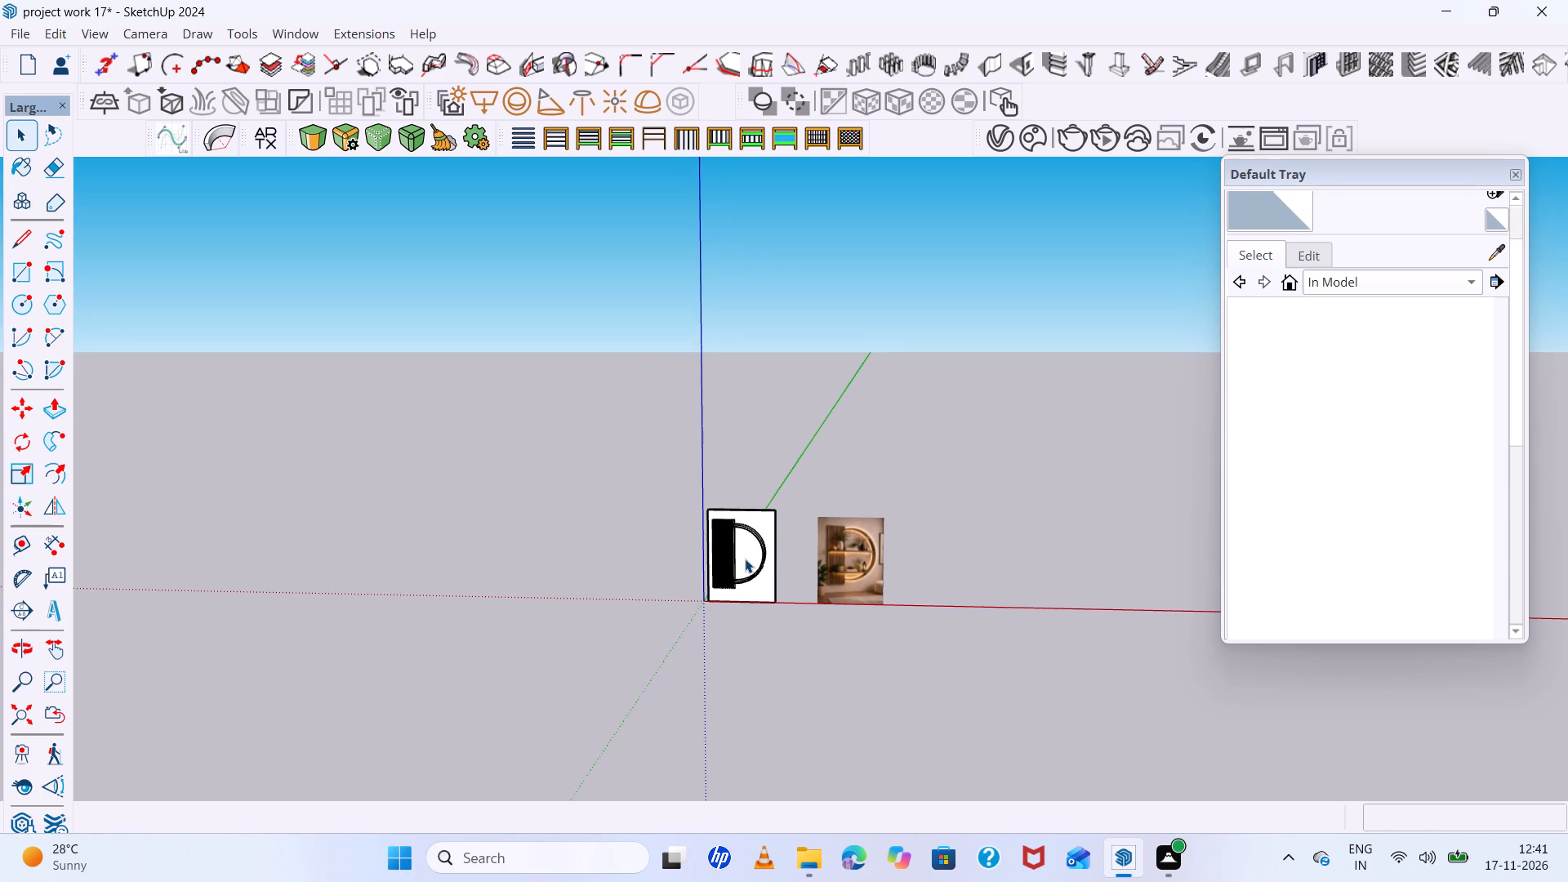
scroll(745, 559, up, 13)
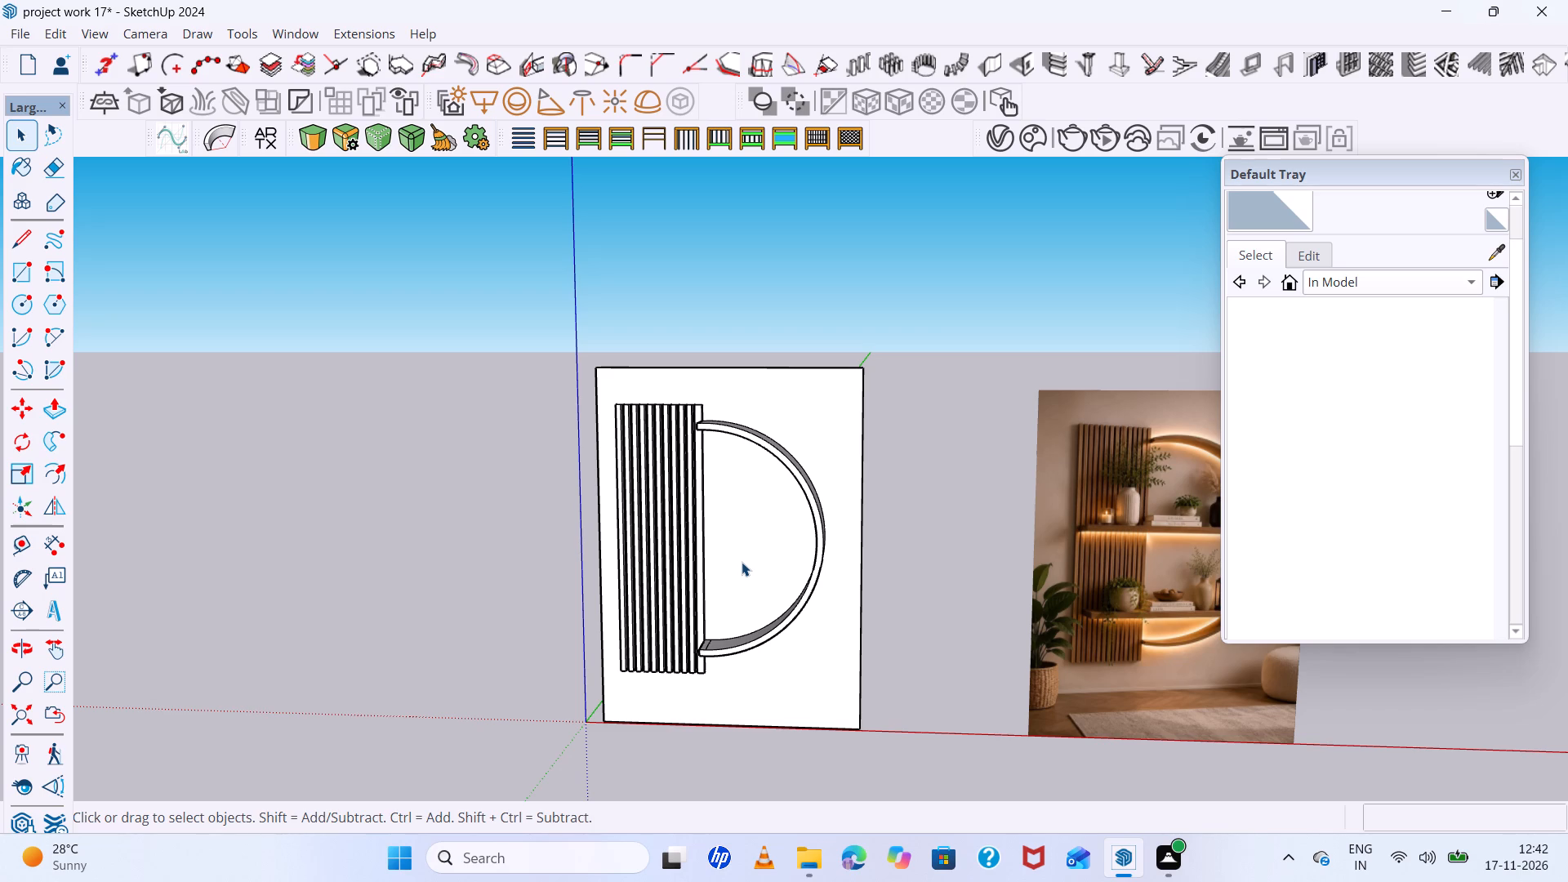
scroll(713, 526, up, 5)
scroll(694, 497, down, 3)
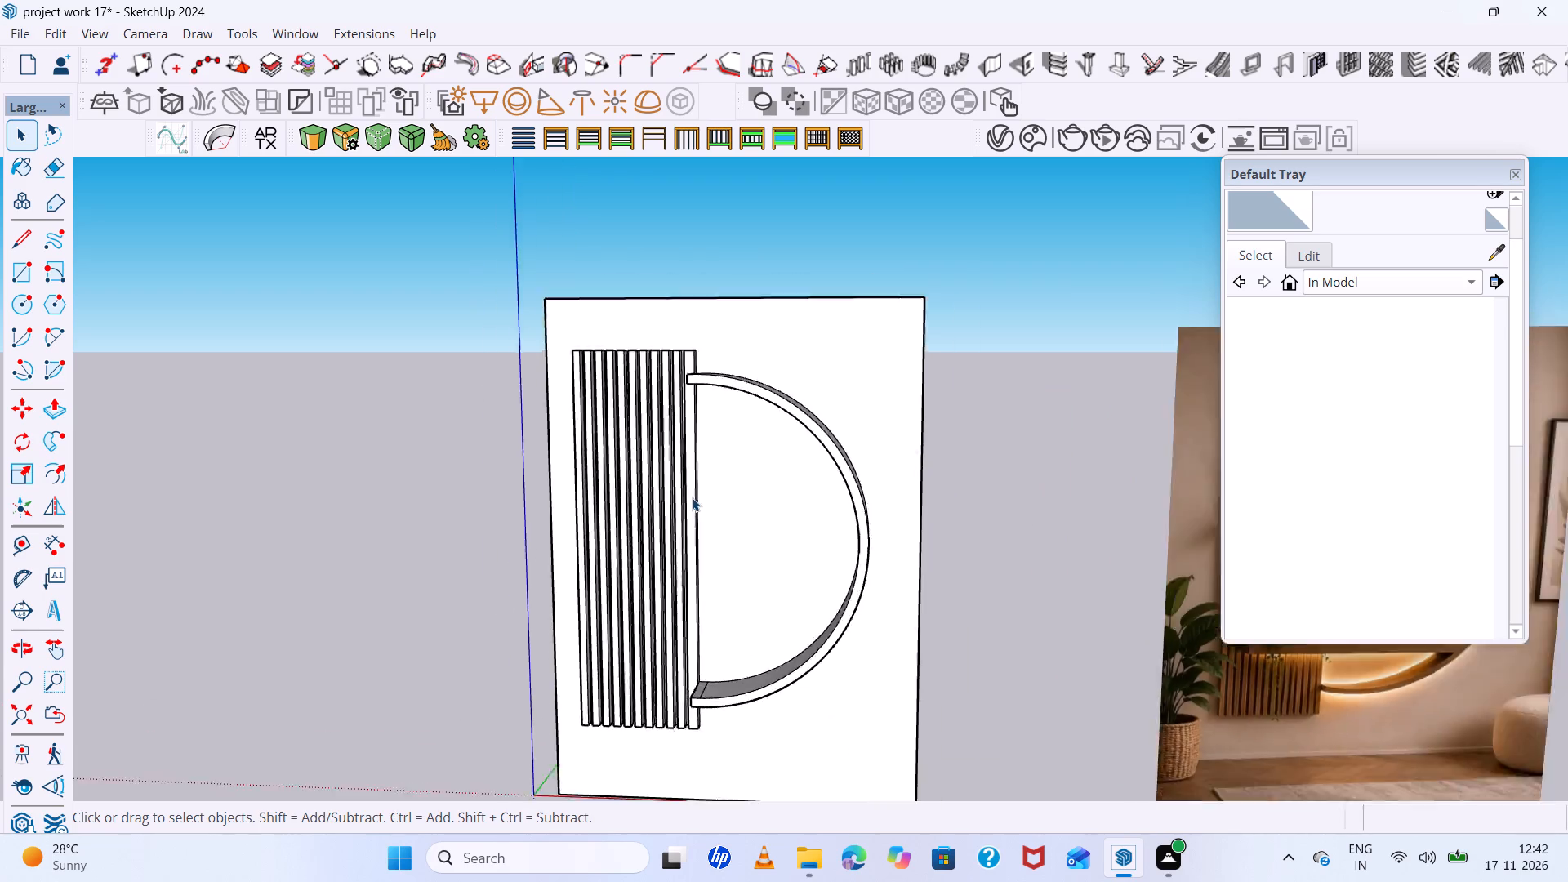
scroll(692, 497, down, 2)
middle_drag(688, 501, 708, 552)
scroll(708, 552, up, 4)
scroll(708, 552, down, 4)
middle_drag(708, 552, 738, 572)
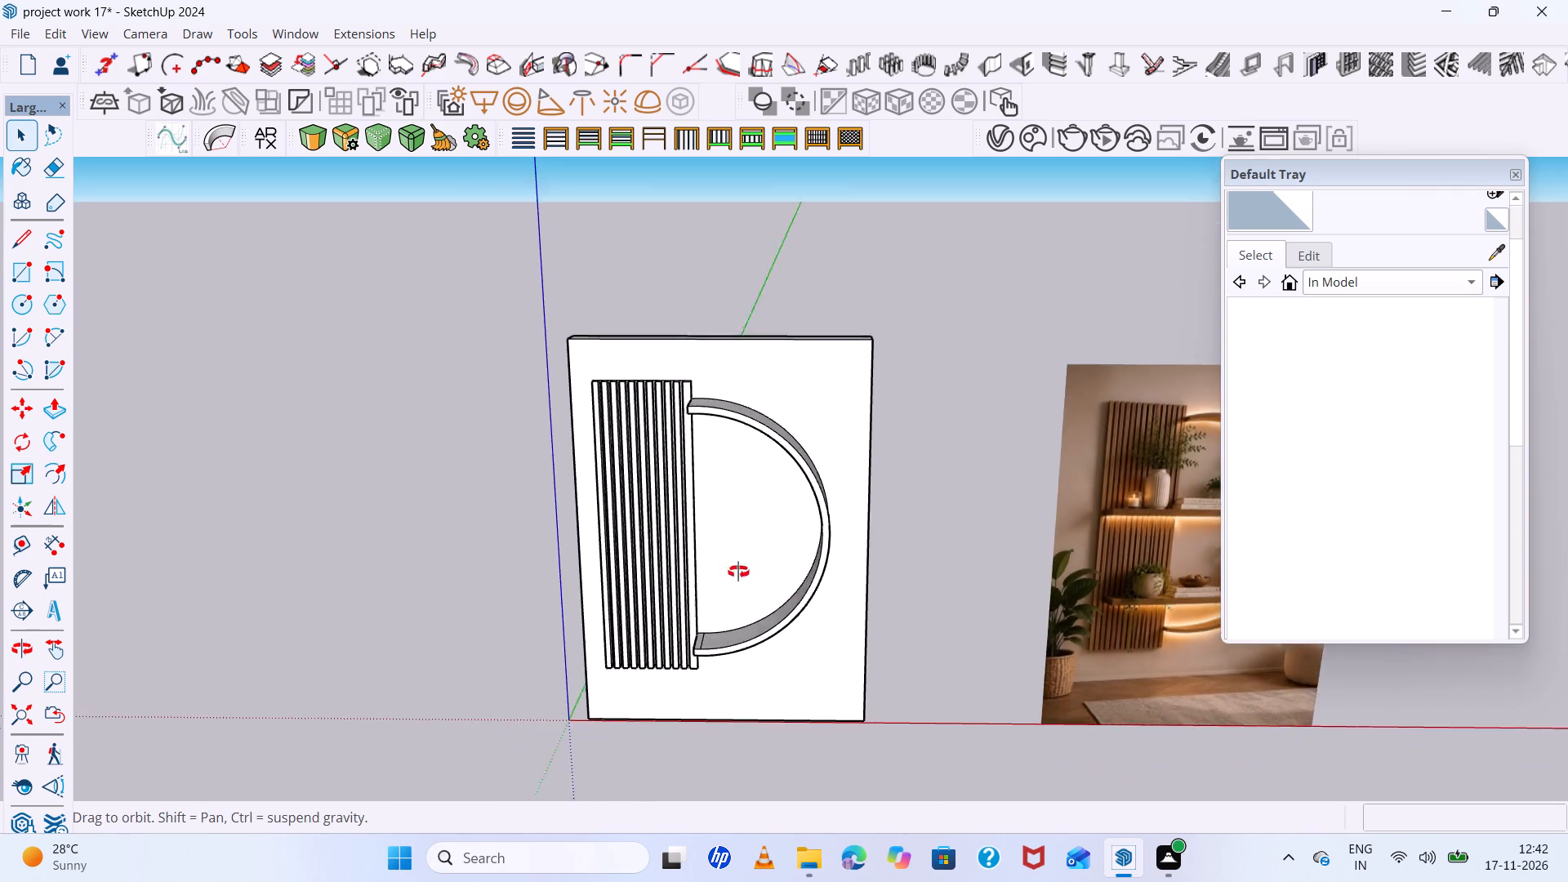
middle_drag(738, 572, 826, 547)
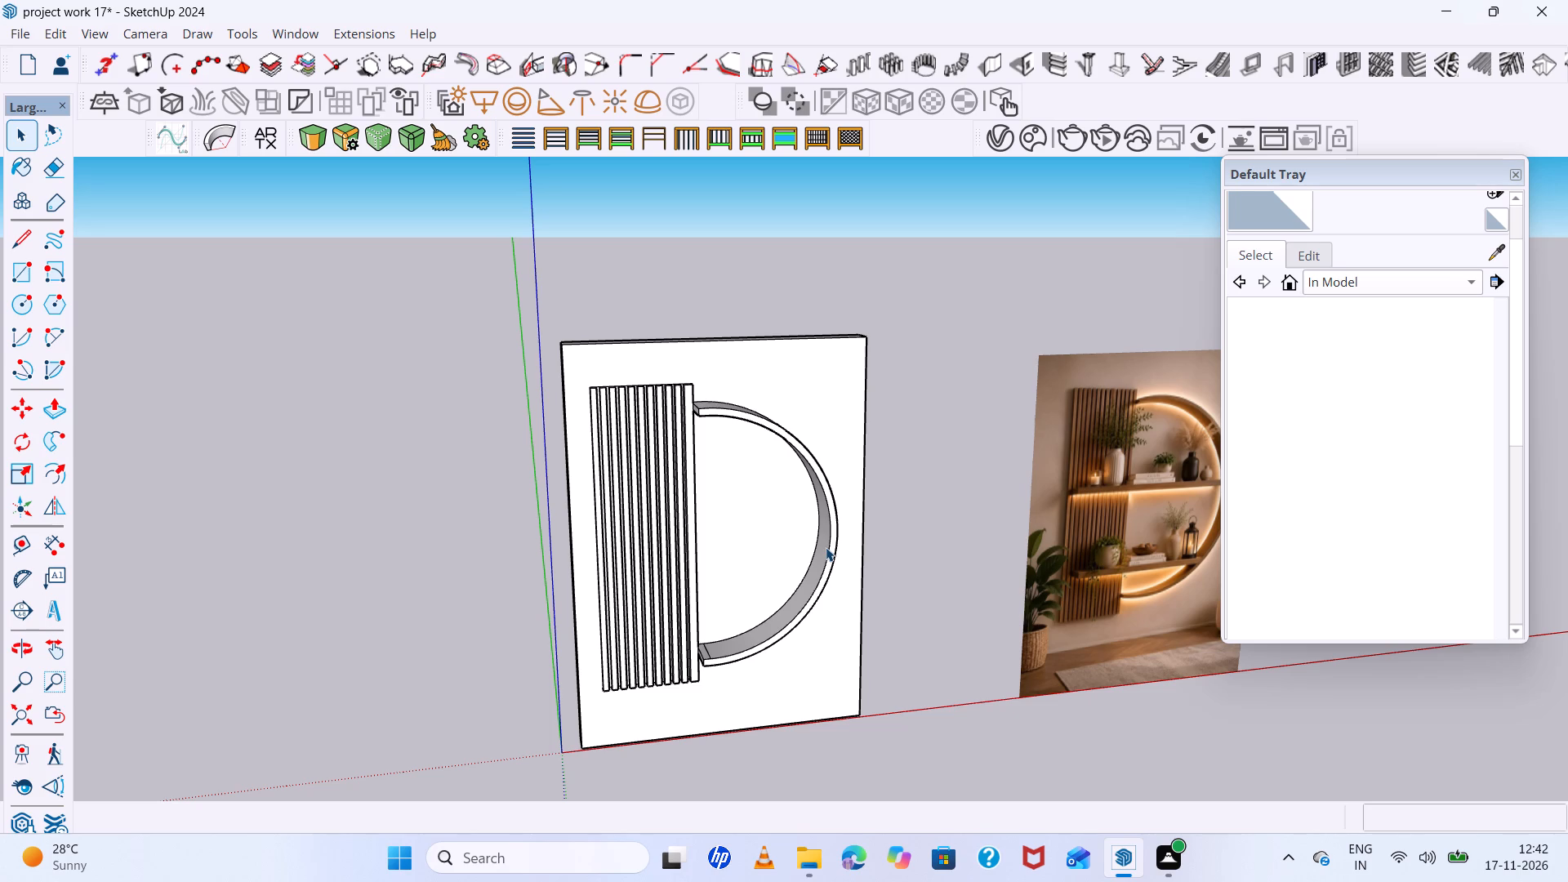
scroll(747, 568, up, 4)
scroll(747, 568, down, 5)
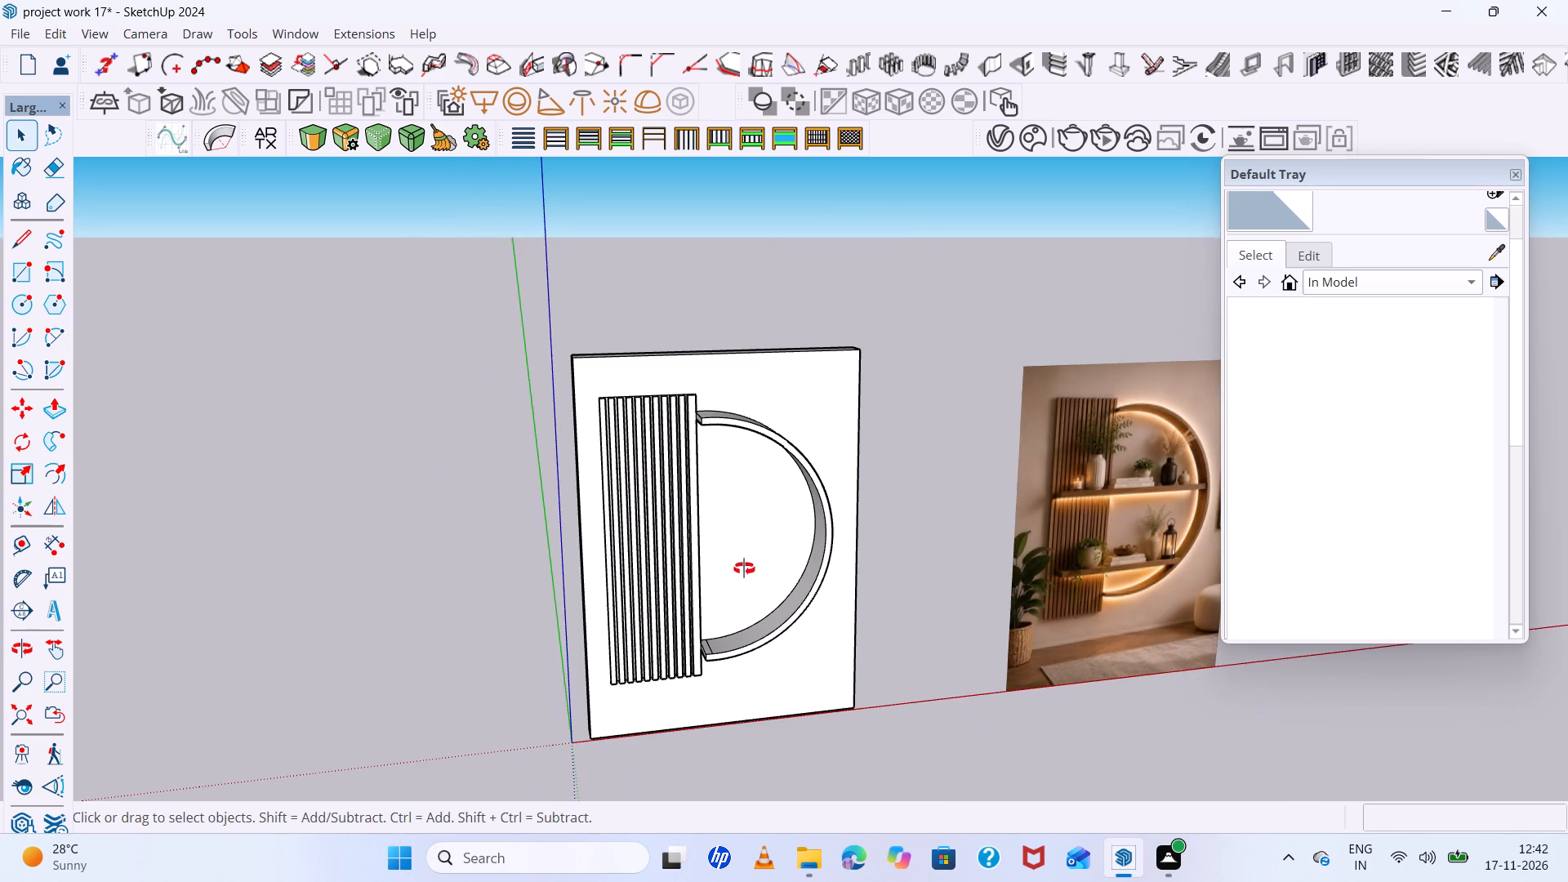
middle_drag(744, 568, 741, 557)
scroll(741, 557, up, 5)
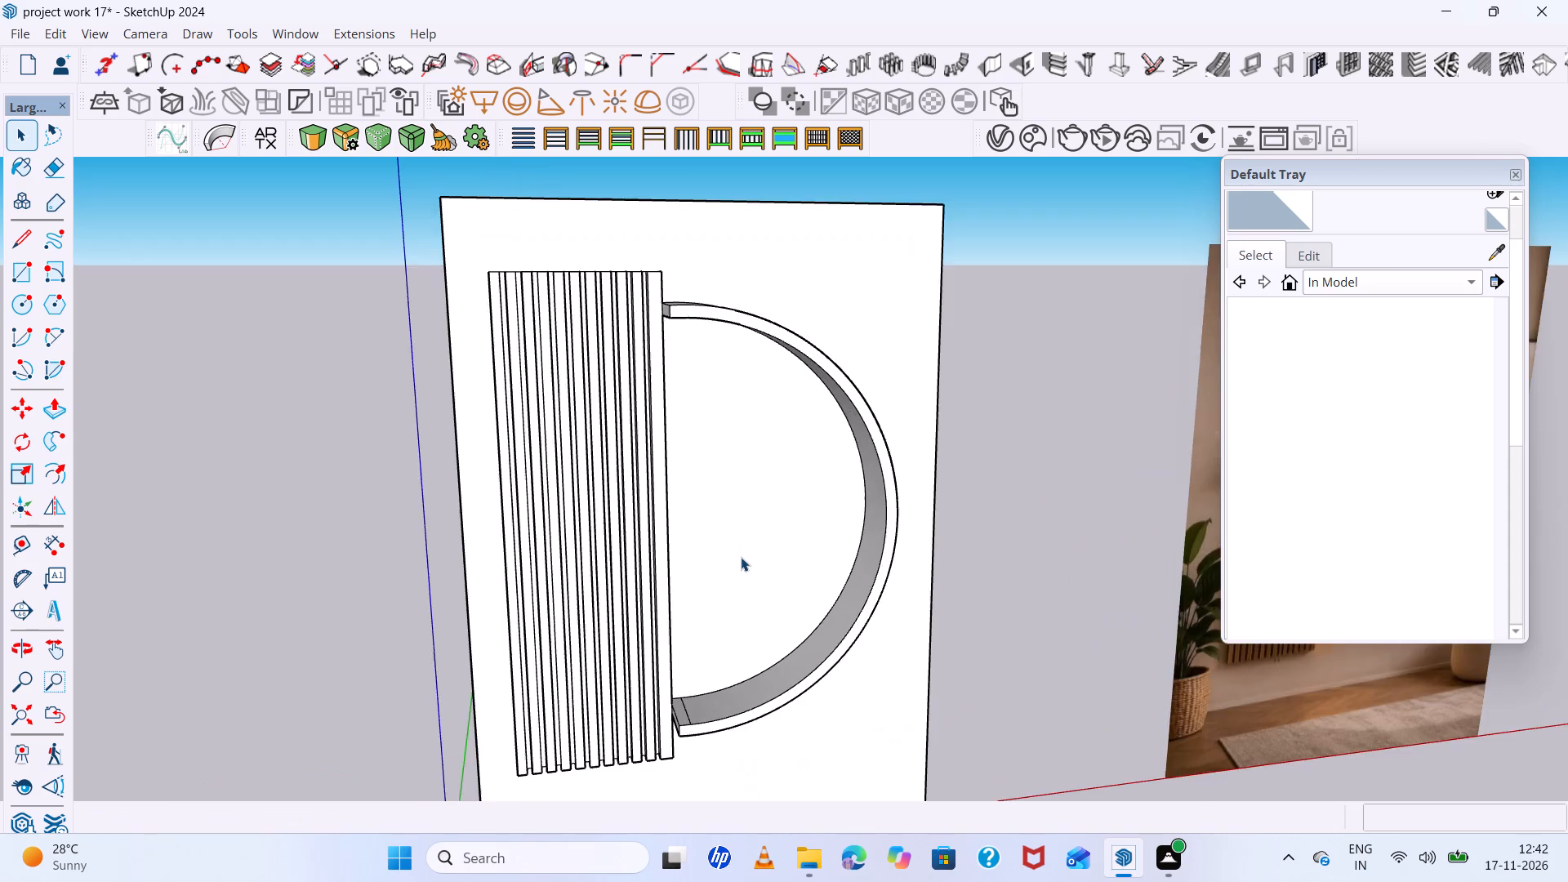
scroll(741, 557, down, 5)
middle_drag(741, 557, 723, 501)
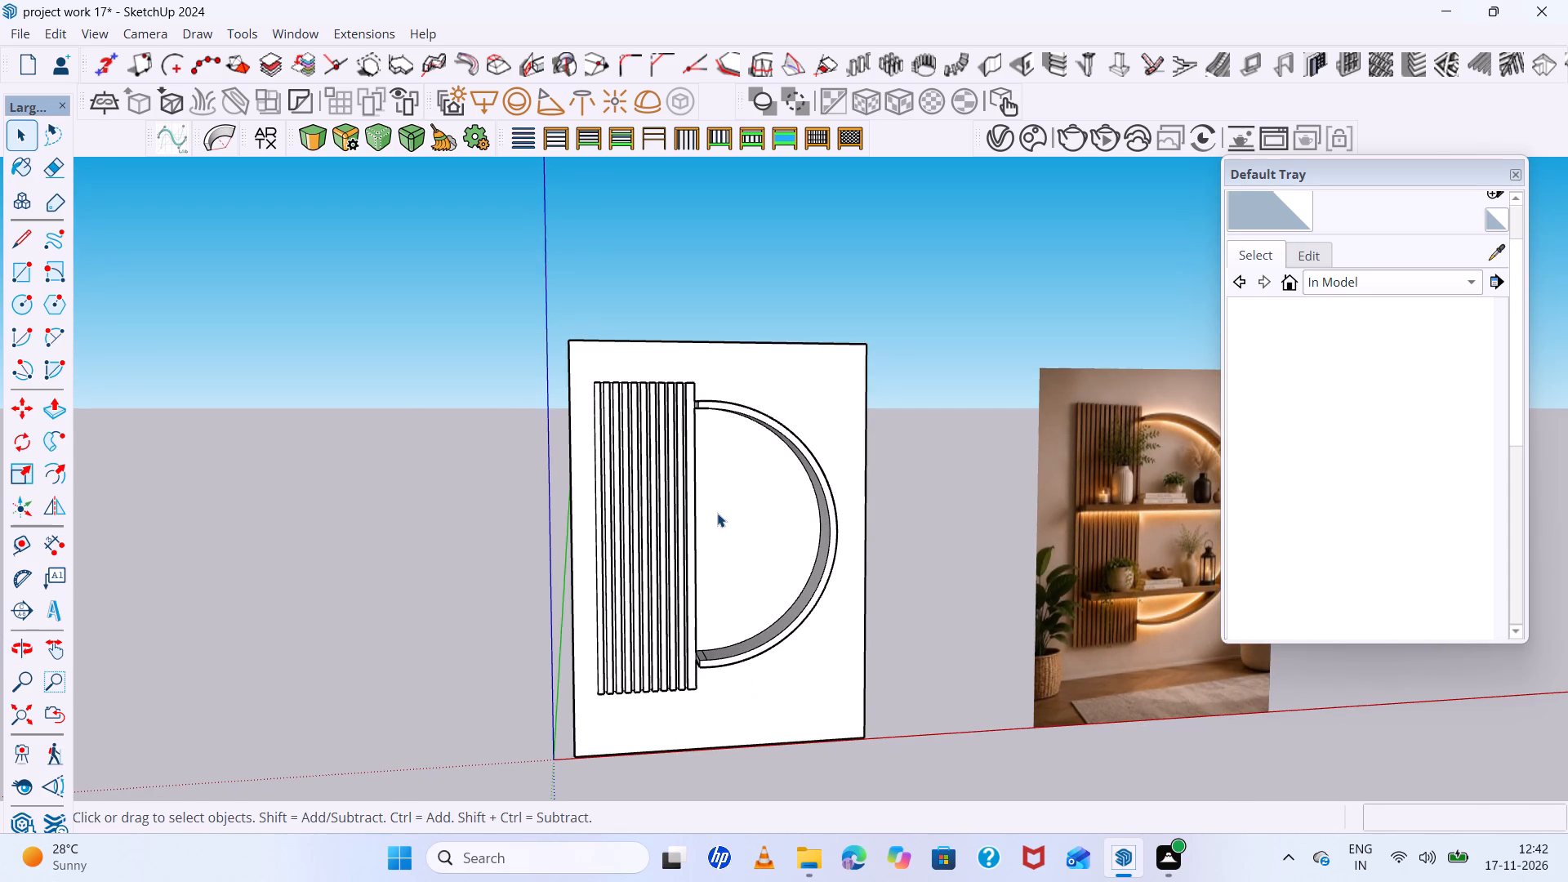
scroll(717, 513, up, 3)
scroll(717, 513, down, 4)
middle_drag(717, 513, 707, 517)
scroll(706, 507, up, 7)
scroll(546, 452, down, 6)
middle_drag(536, 452, 403, 470)
scroll(431, 448, down, 5)
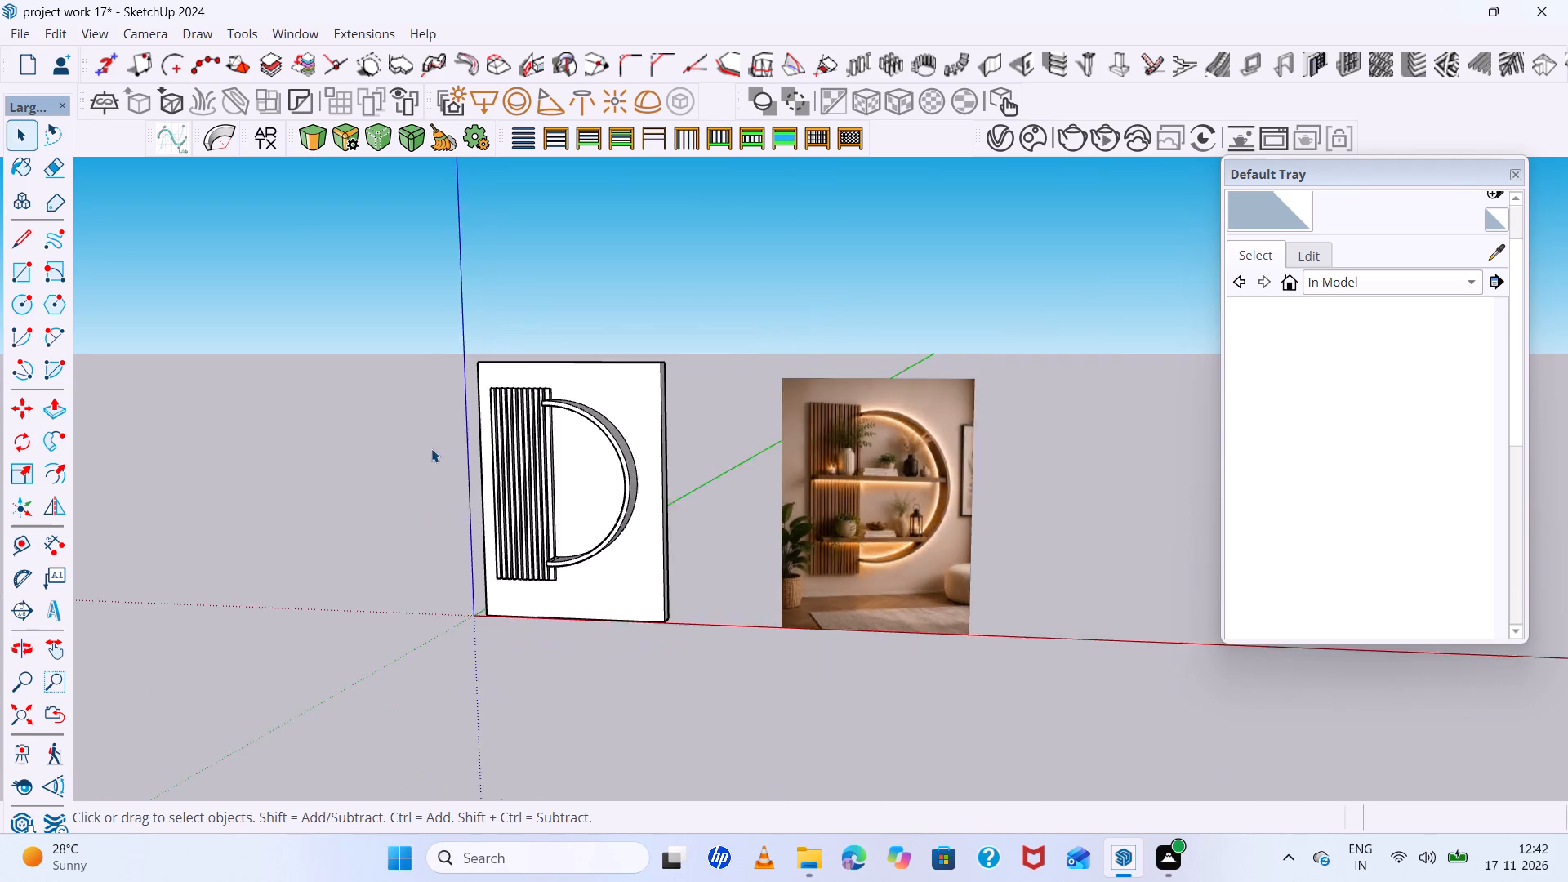
scroll(431, 448, down, 7)
scroll(501, 456, up, 6)
scroll(871, 490, up, 6)
scroll(906, 490, down, 5)
middle_drag(750, 483, 755, 500)
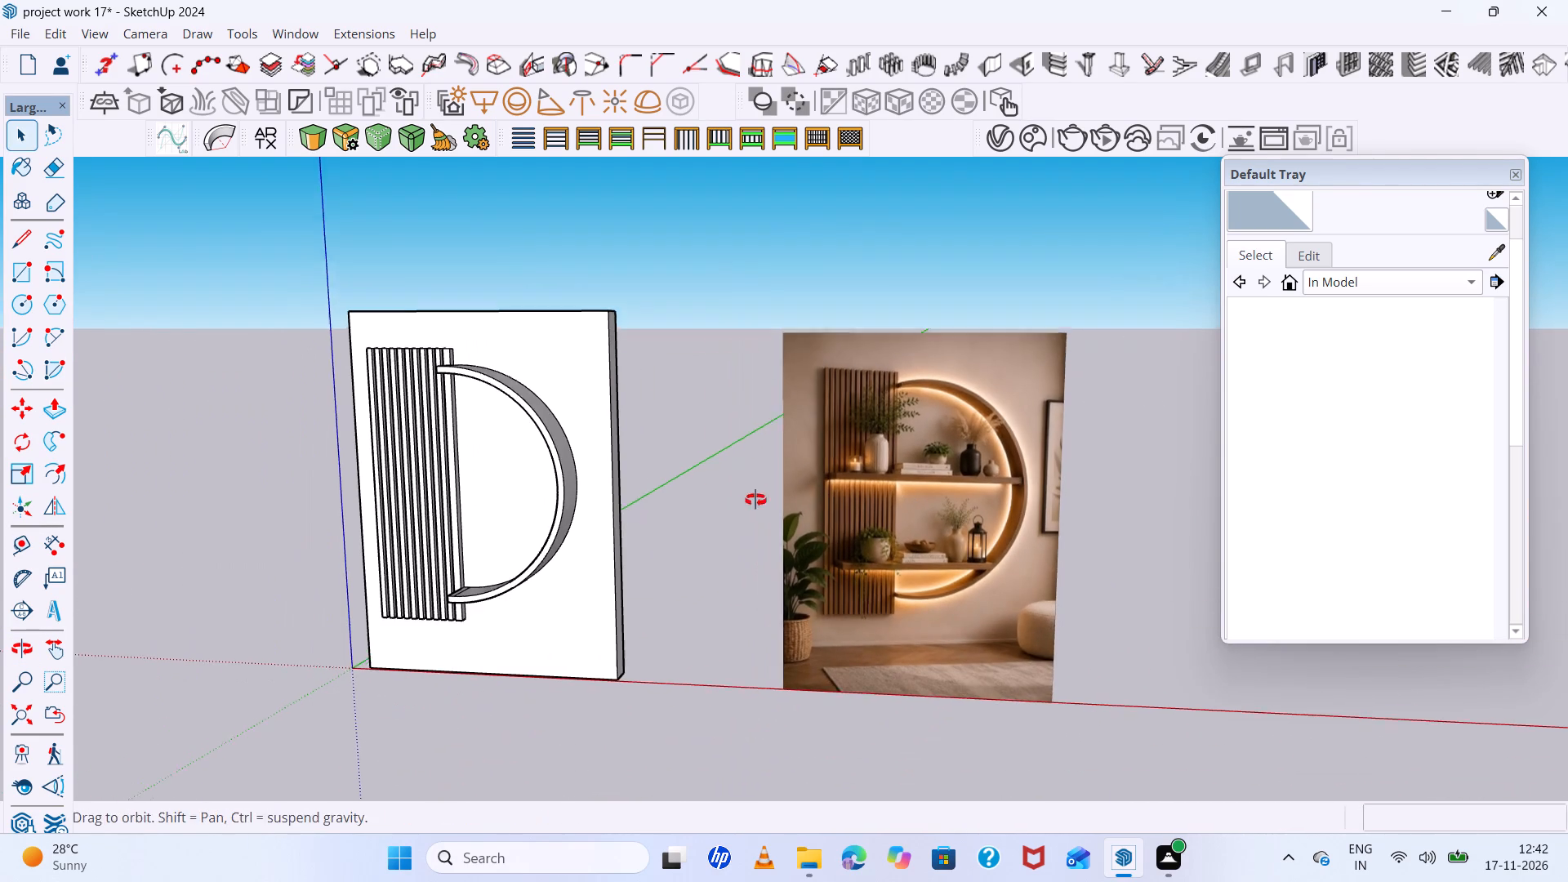
middle_drag(755, 500, 759, 505)
Select all connected geometry of the wall panel, slats and half-round frame and make it one group.
triple_click(587, 402)
right_click(587, 402)
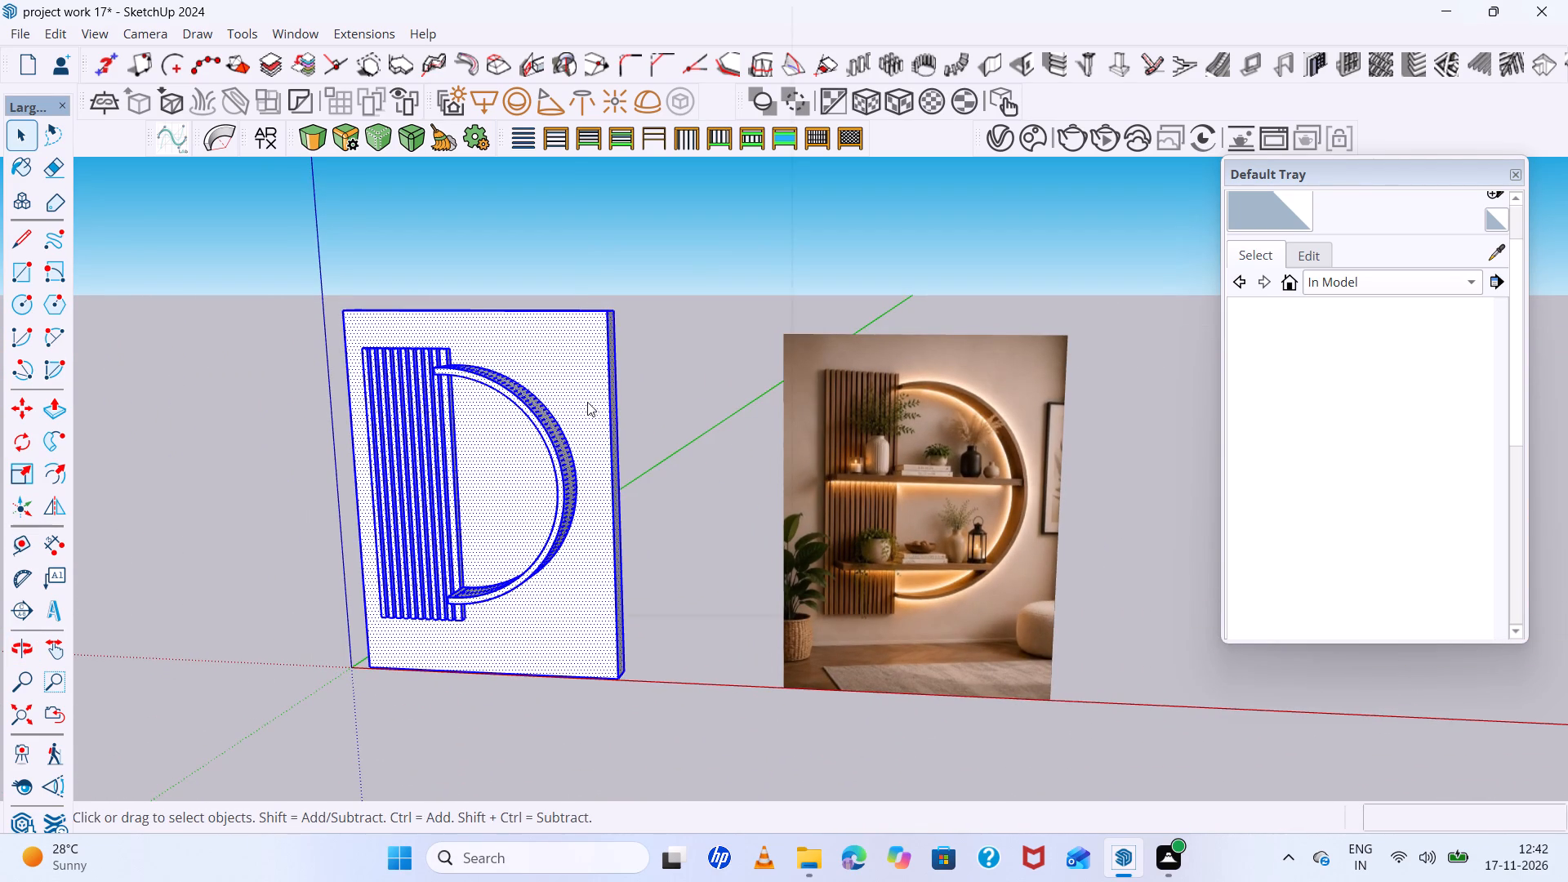
click(695, 194)
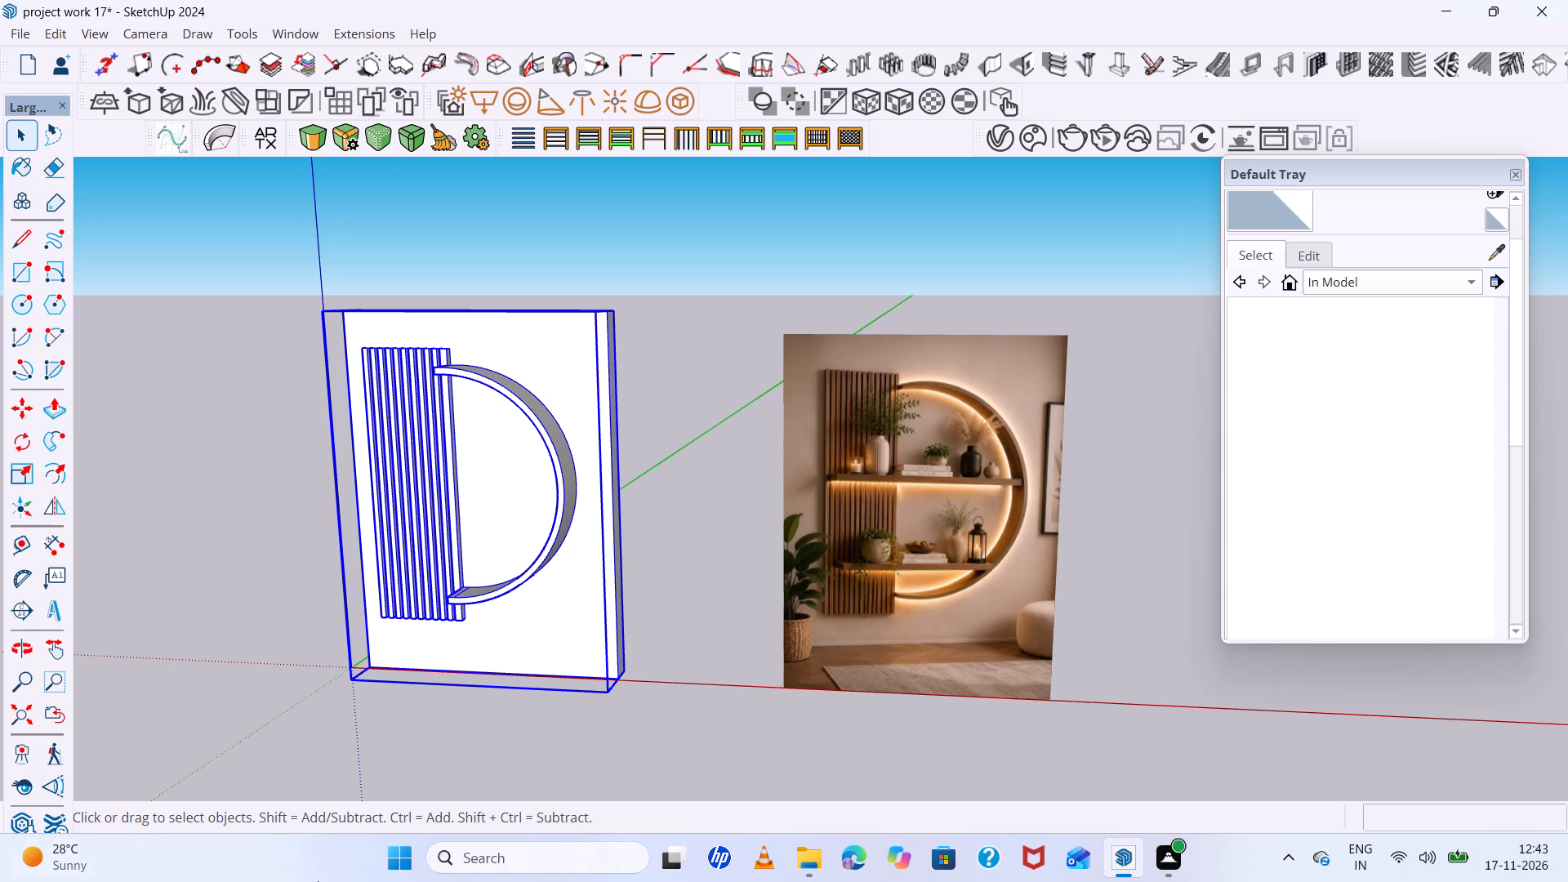
Examine the two shelves in the reference image and how they cross the slats and the half-round frame.
scroll(397, 506, down, 6)
middle_drag(484, 519, 533, 556)
scroll(458, 477, up, 5)
scroll(460, 473, down, 12)
middle_drag(475, 476, 465, 557)
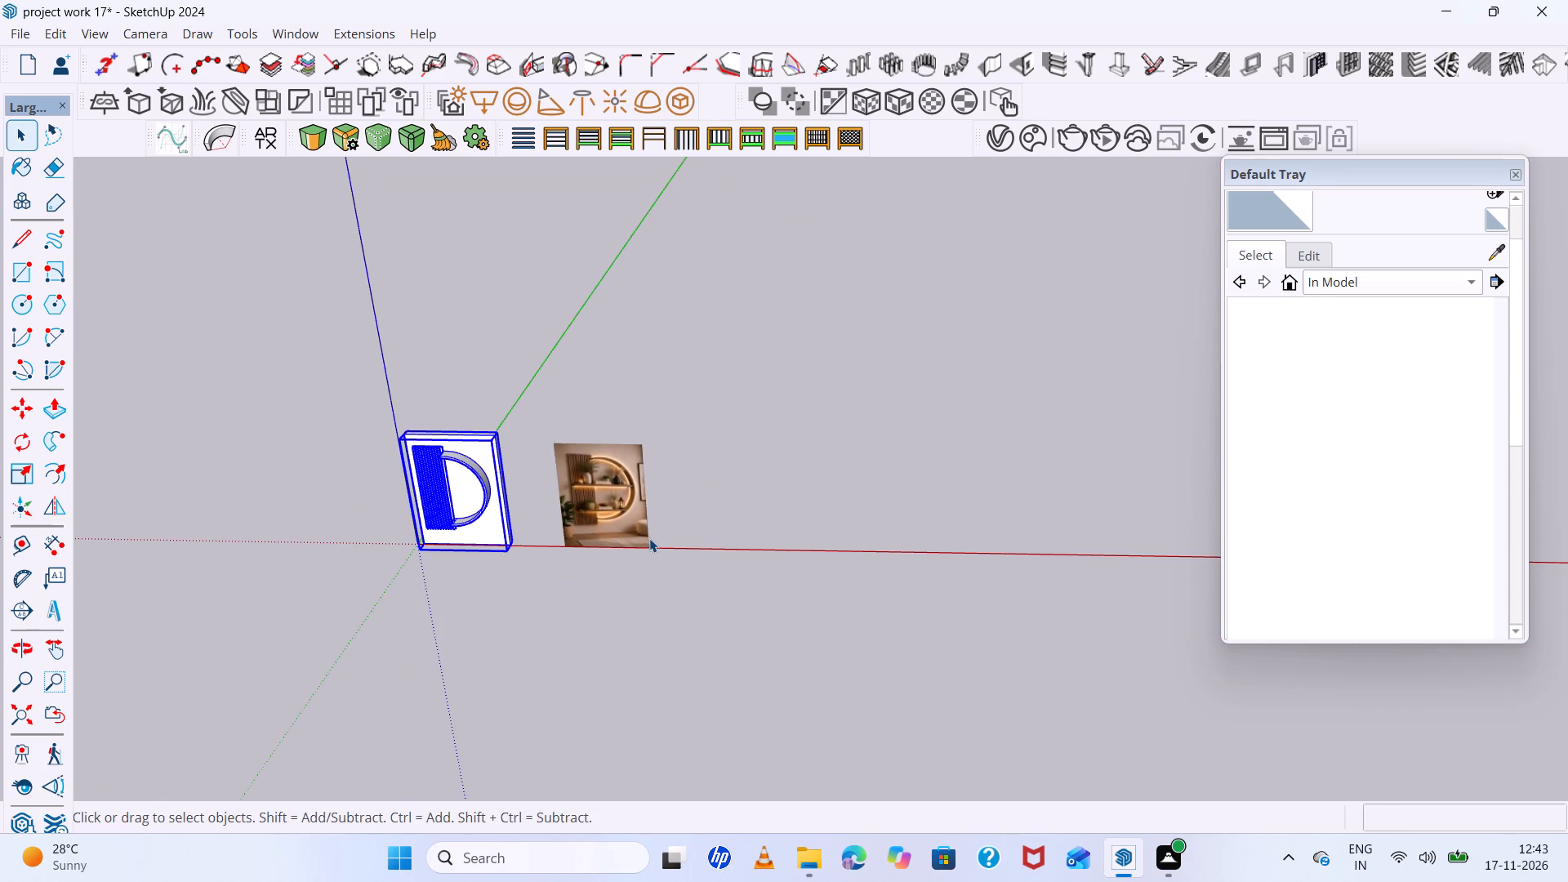
scroll(736, 504, up, 10)
middle_drag(729, 465, 895, 449)
scroll(895, 448, down, 6)
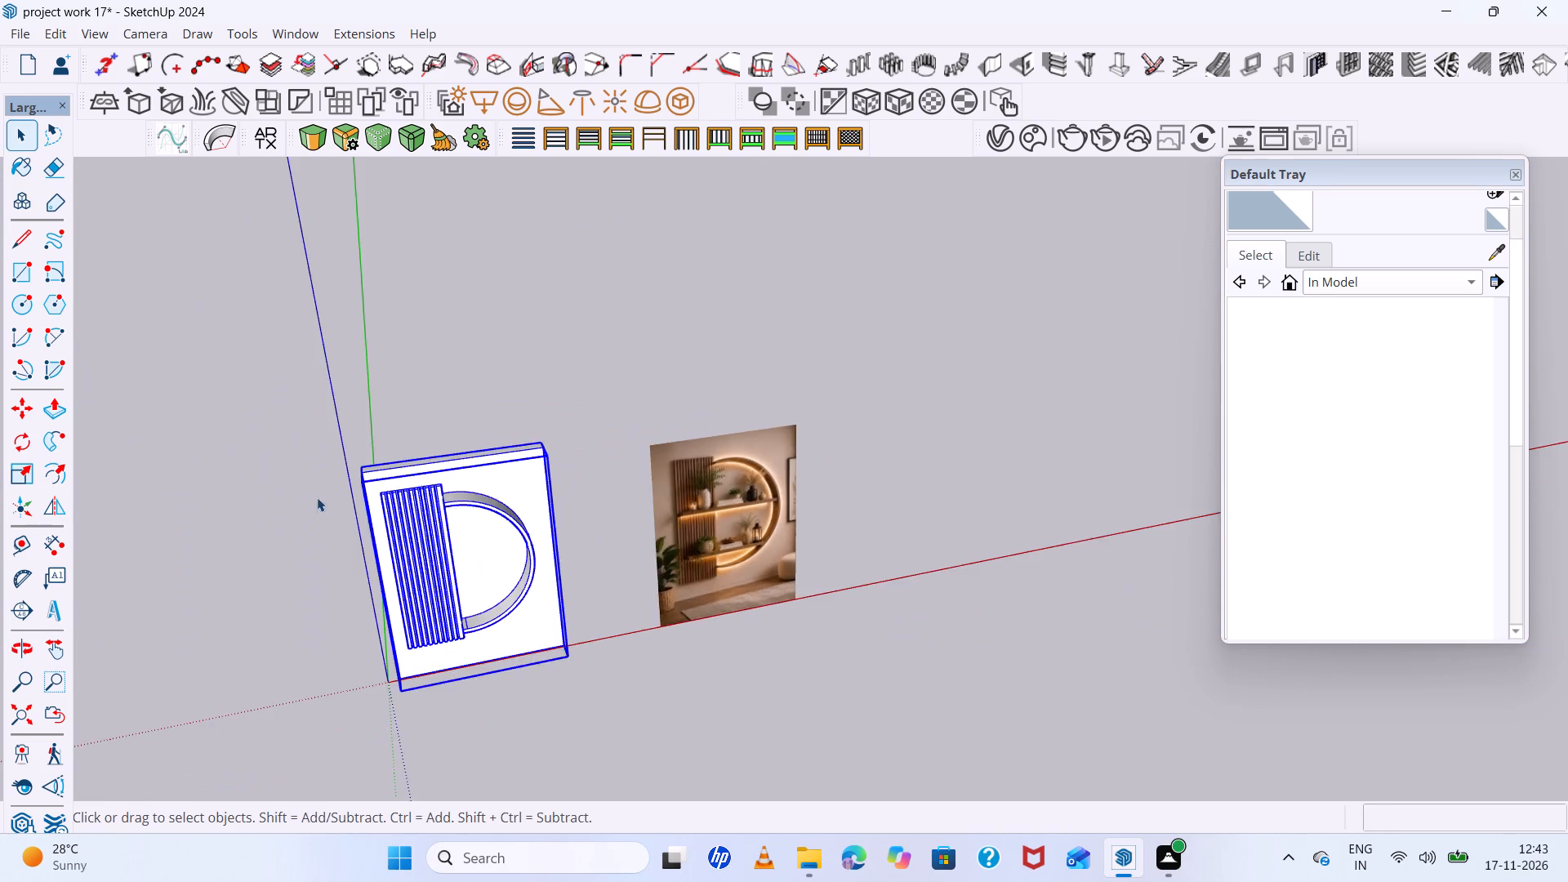
scroll(316, 497, up, 6)
middle_drag(327, 373, 273, 339)
scroll(514, 493, down, 4)
middle_drag(523, 506, 474, 423)
scroll(872, 512, up, 2)
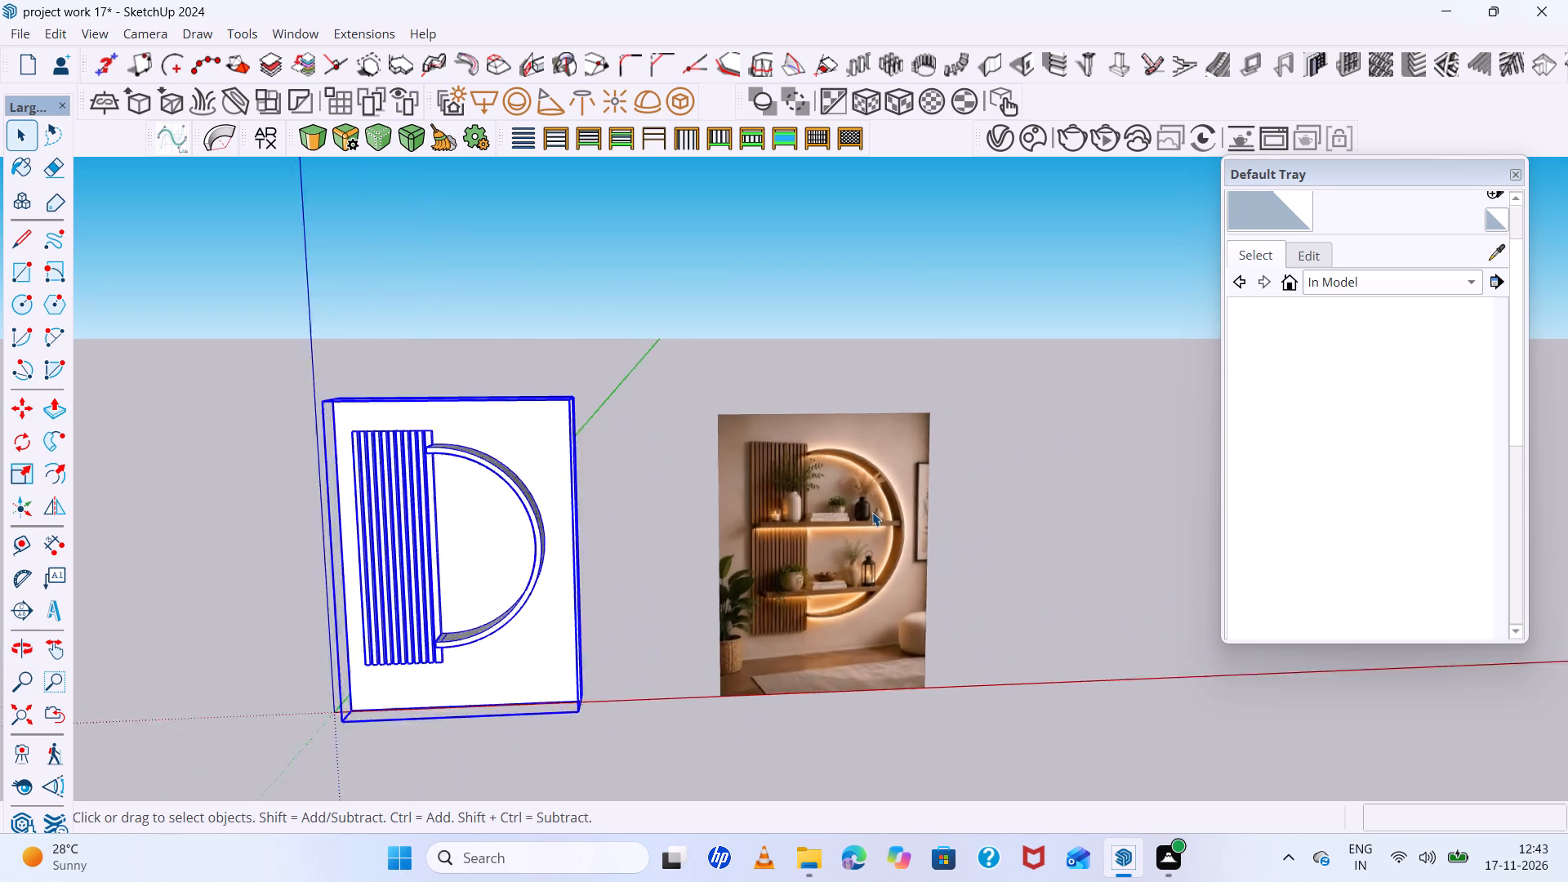
scroll(872, 512, up, 3)
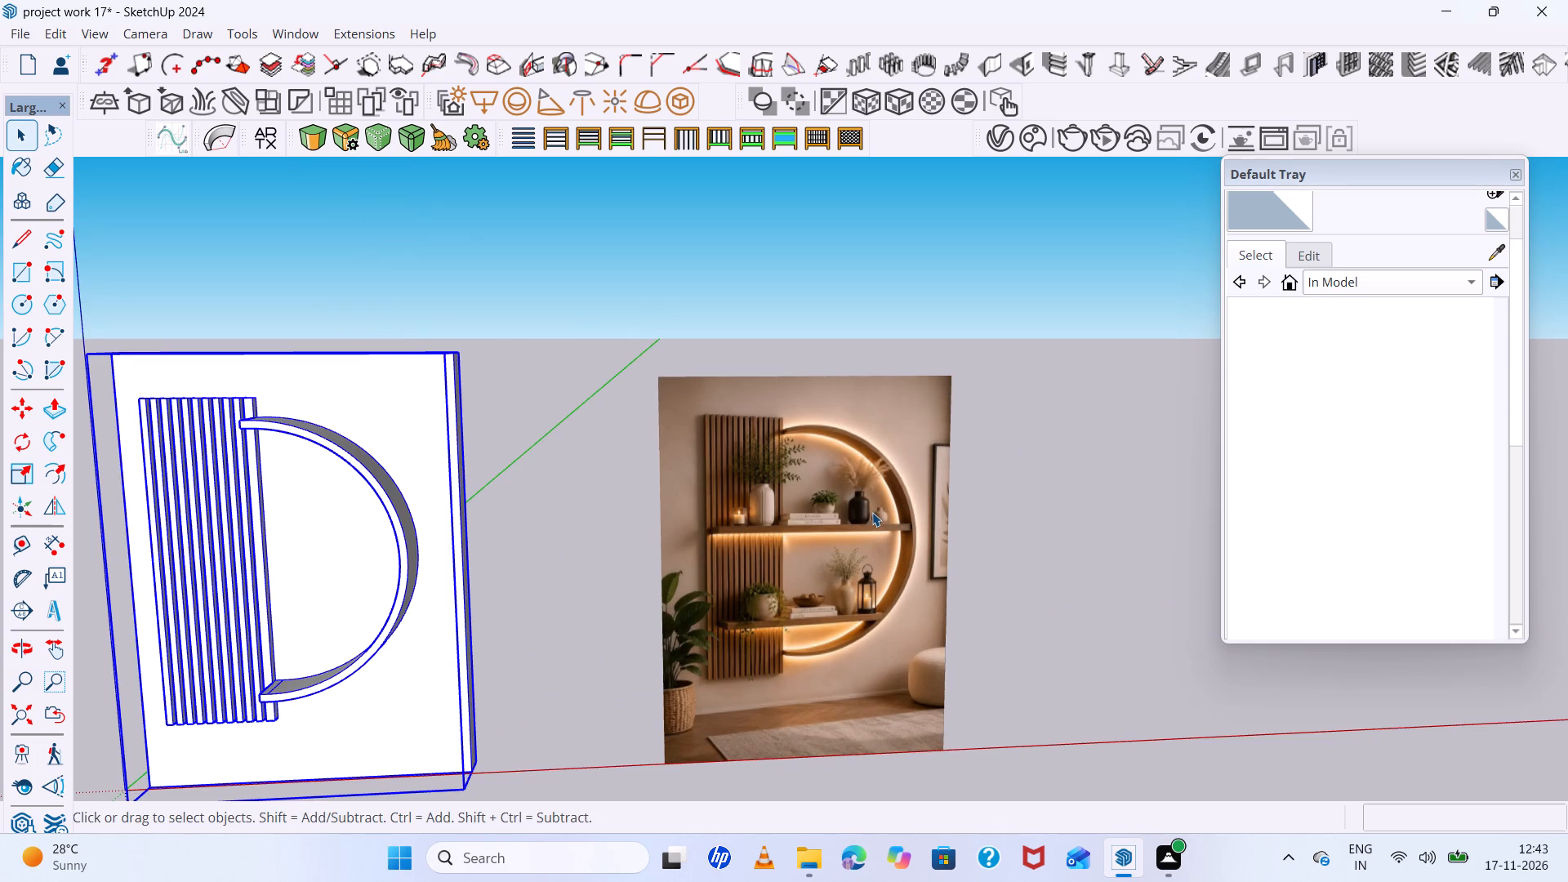
scroll(696, 532, up, 4)
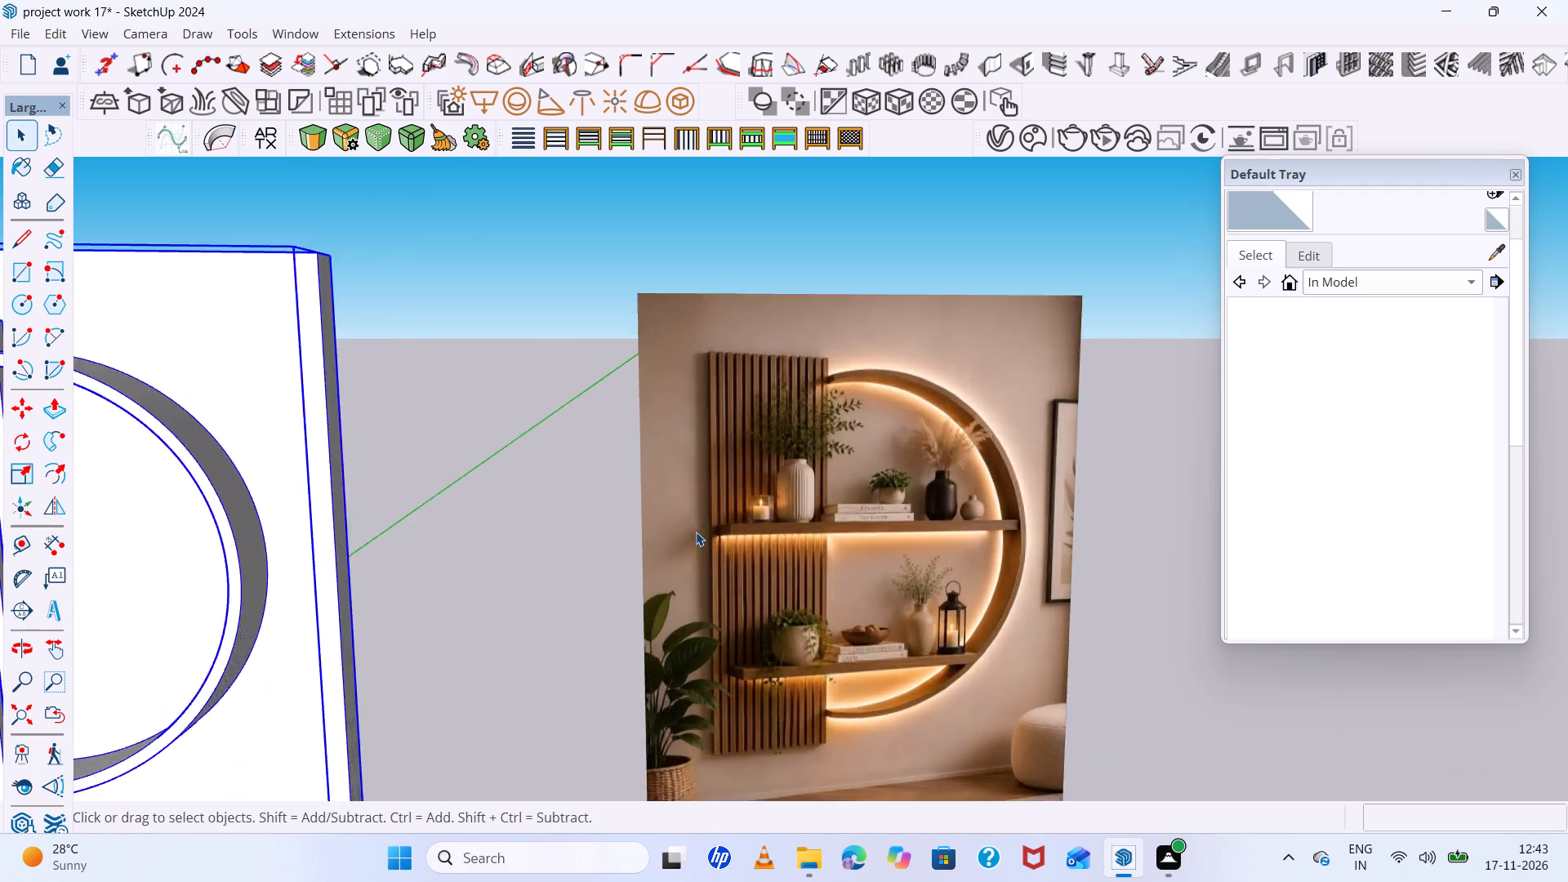
scroll(696, 532, down, 4)
click(588, 563)
scroll(588, 563, down, 2)
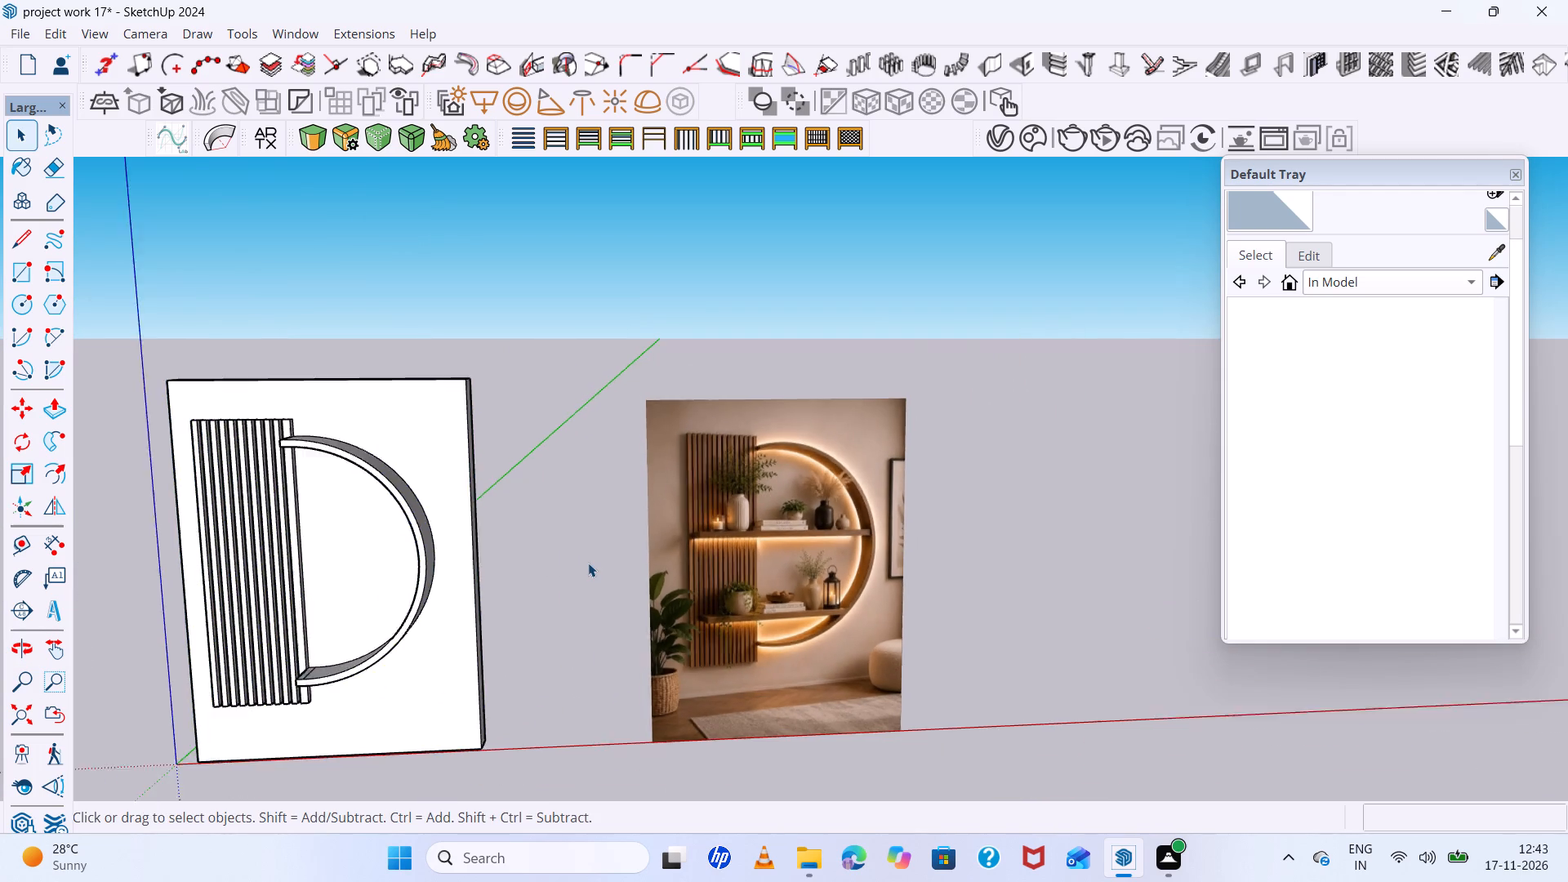
scroll(588, 563, down, 3)
middle_drag(587, 564, 693, 583)
scroll(695, 583, down, 5)
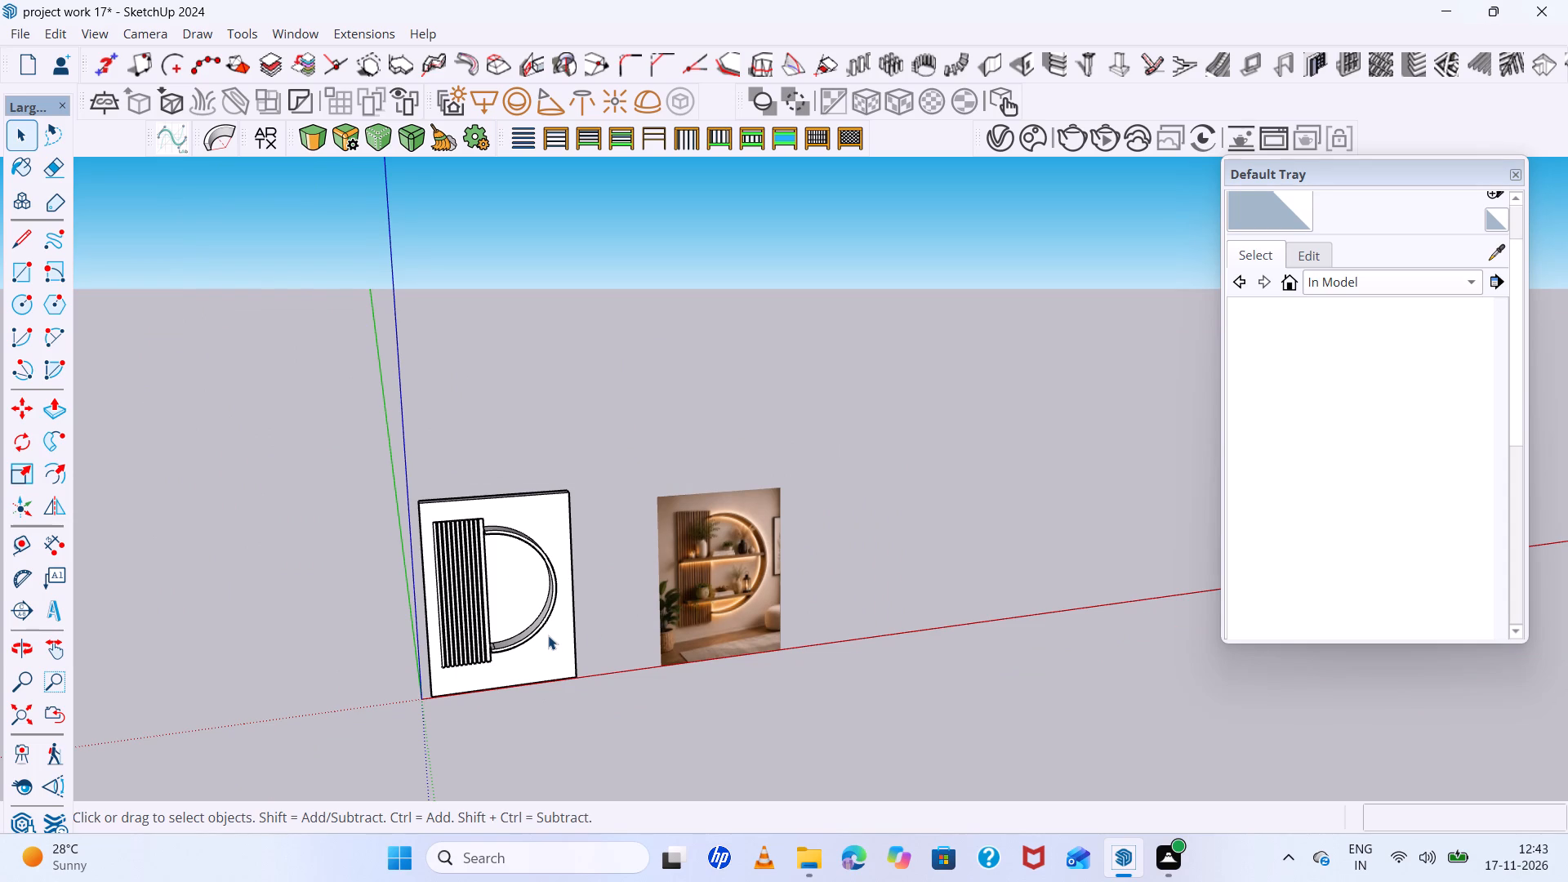
scroll(548, 635, down, 1)
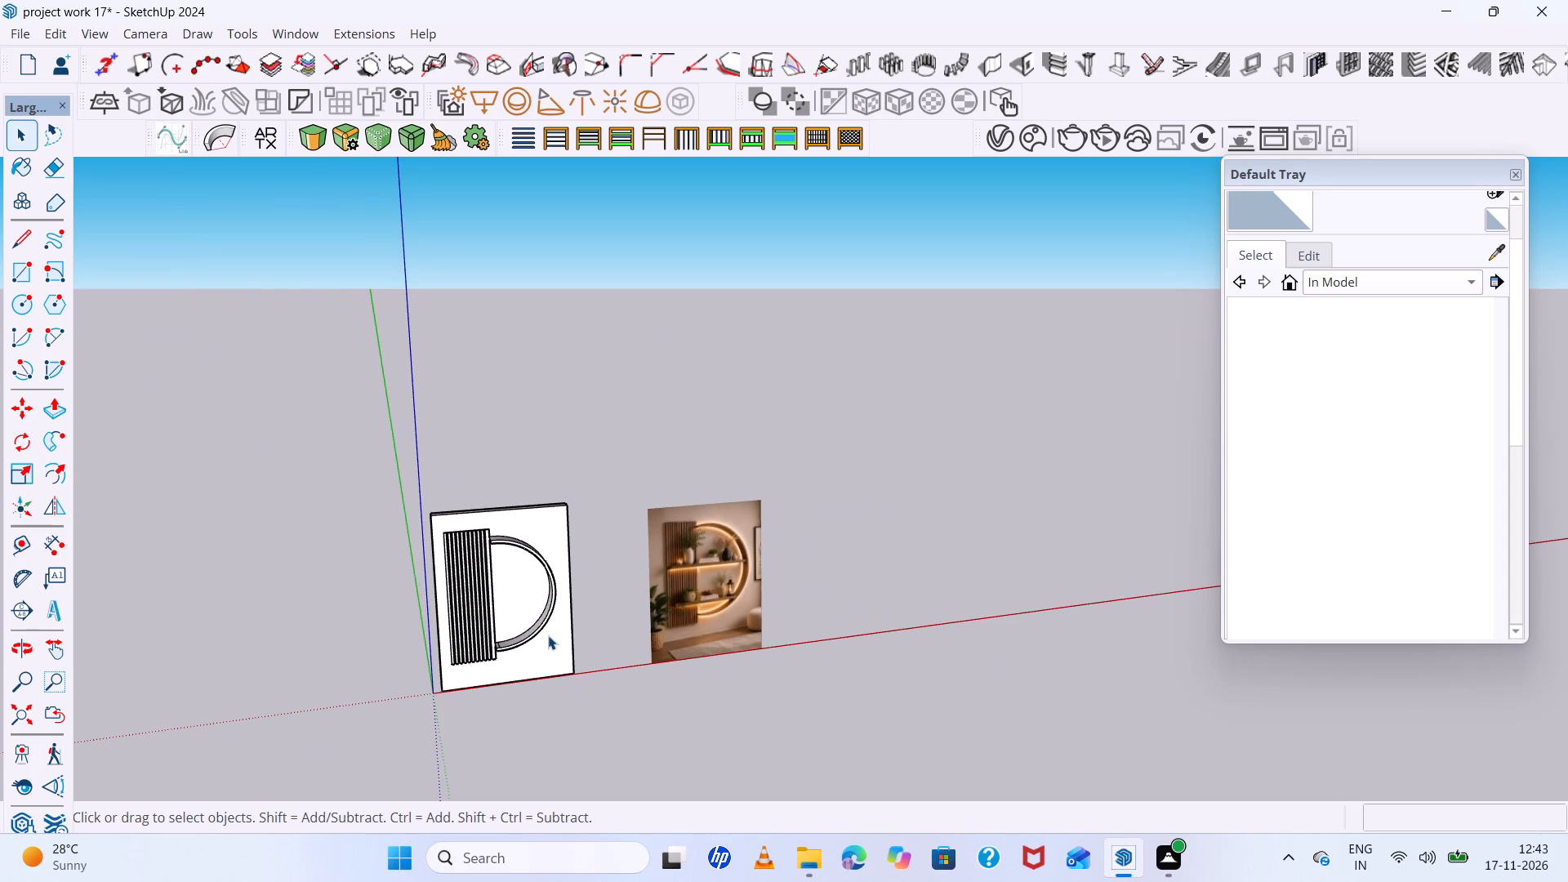
scroll(474, 626, up, 6)
middle_drag(488, 617, 644, 564)
scroll(644, 562, up, 5)
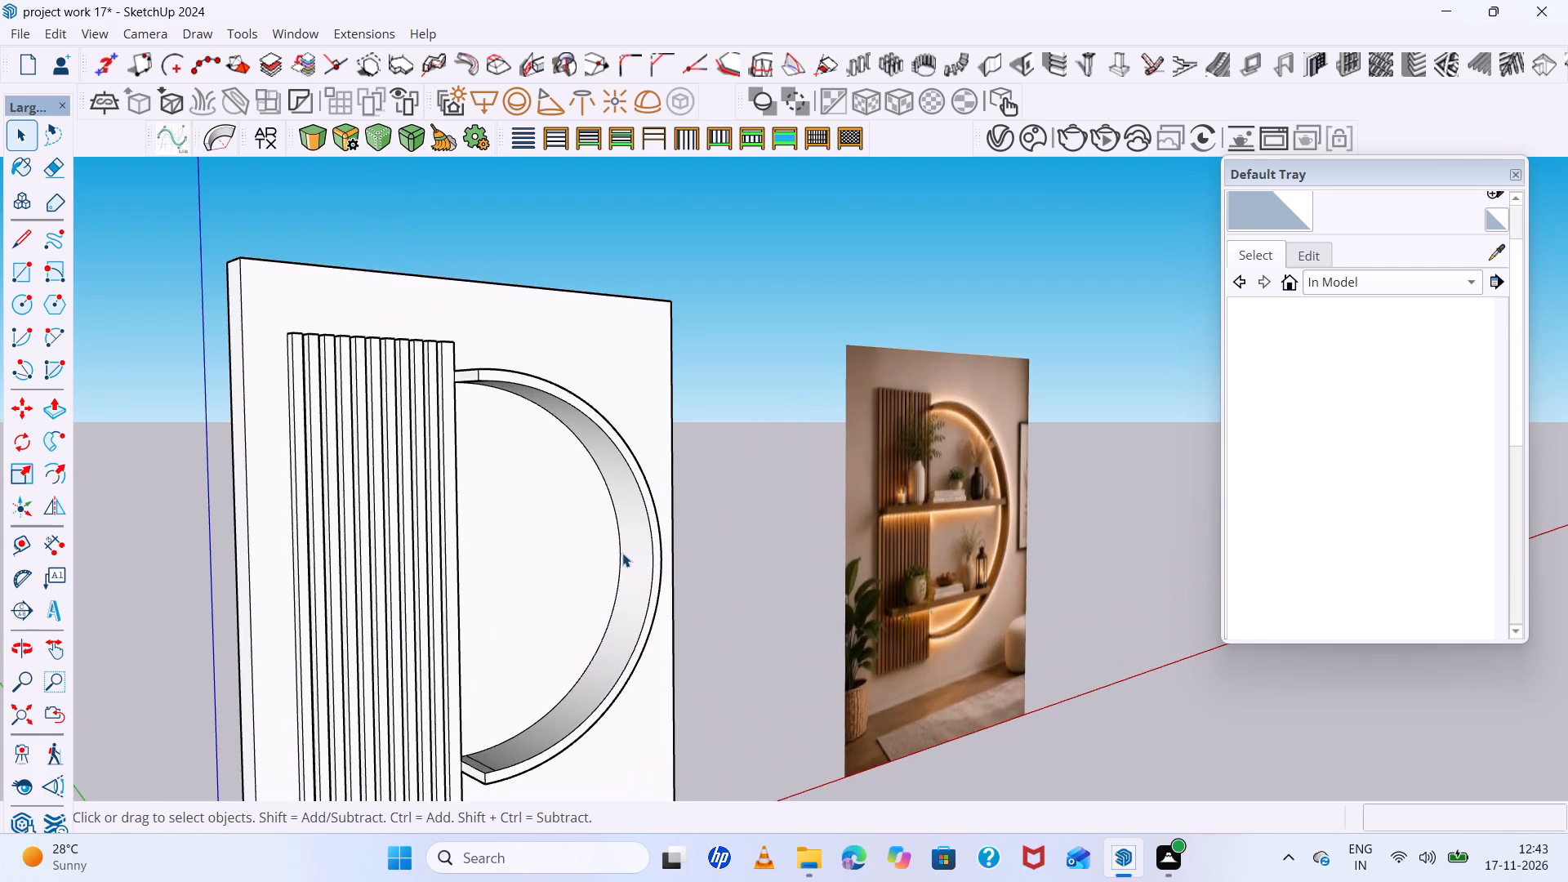
scroll(622, 553, down, 2)
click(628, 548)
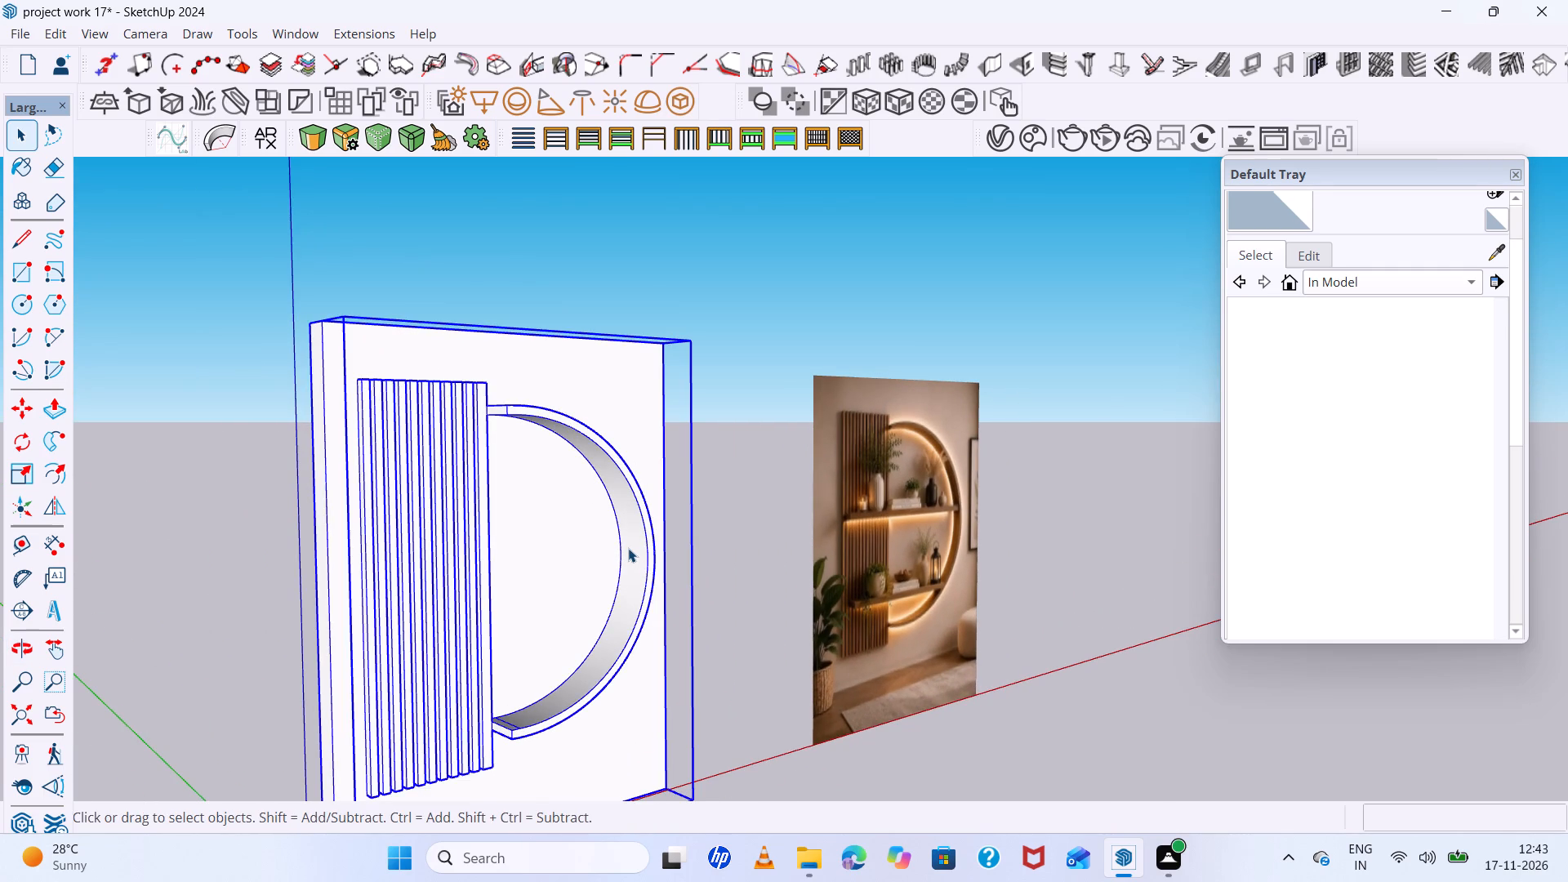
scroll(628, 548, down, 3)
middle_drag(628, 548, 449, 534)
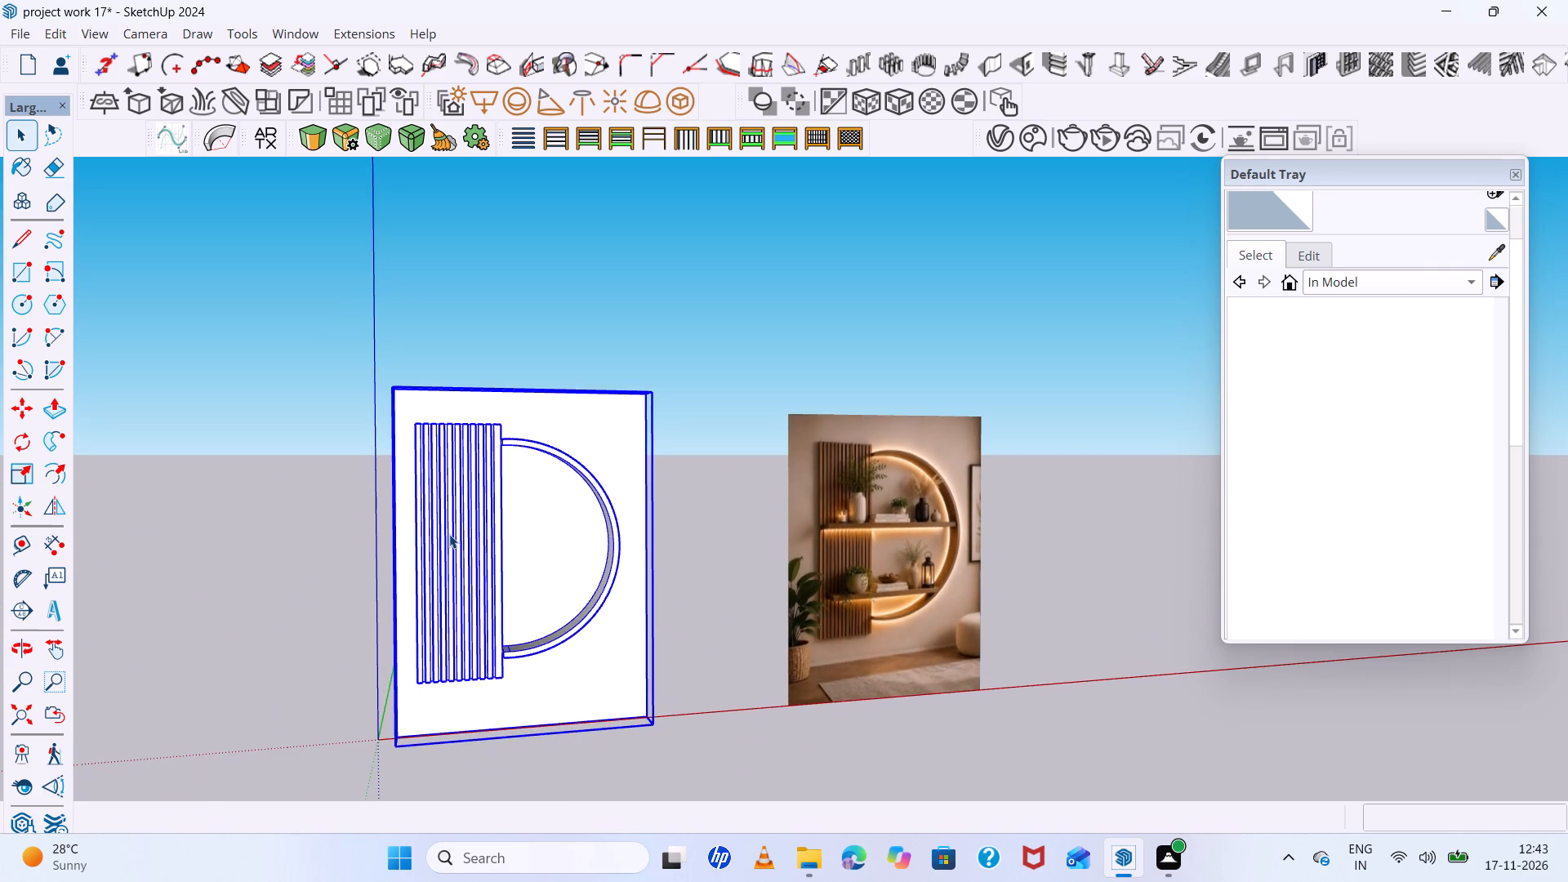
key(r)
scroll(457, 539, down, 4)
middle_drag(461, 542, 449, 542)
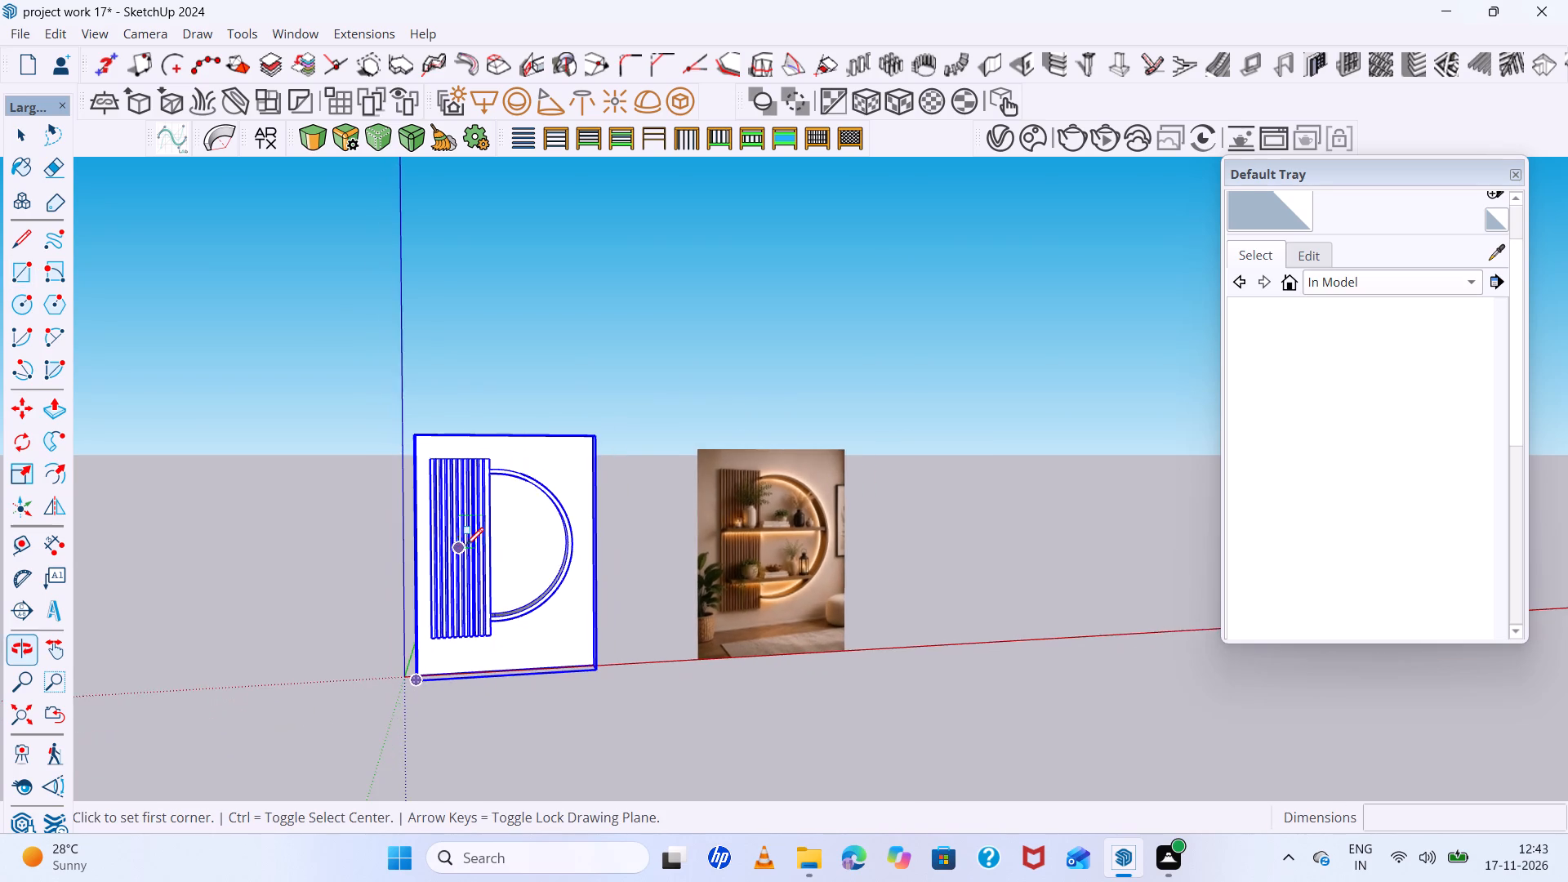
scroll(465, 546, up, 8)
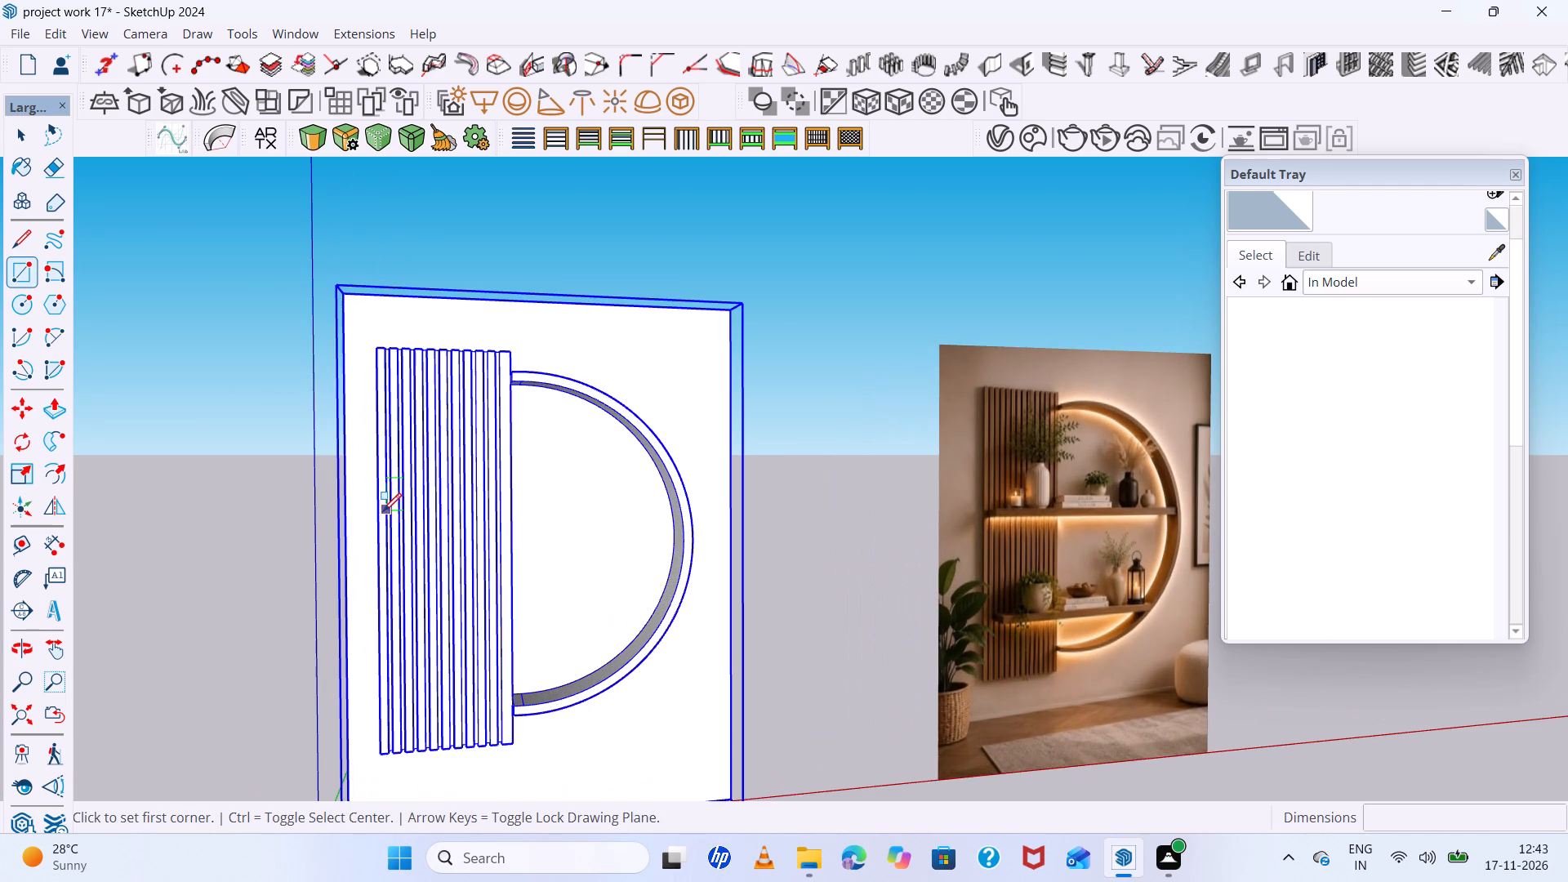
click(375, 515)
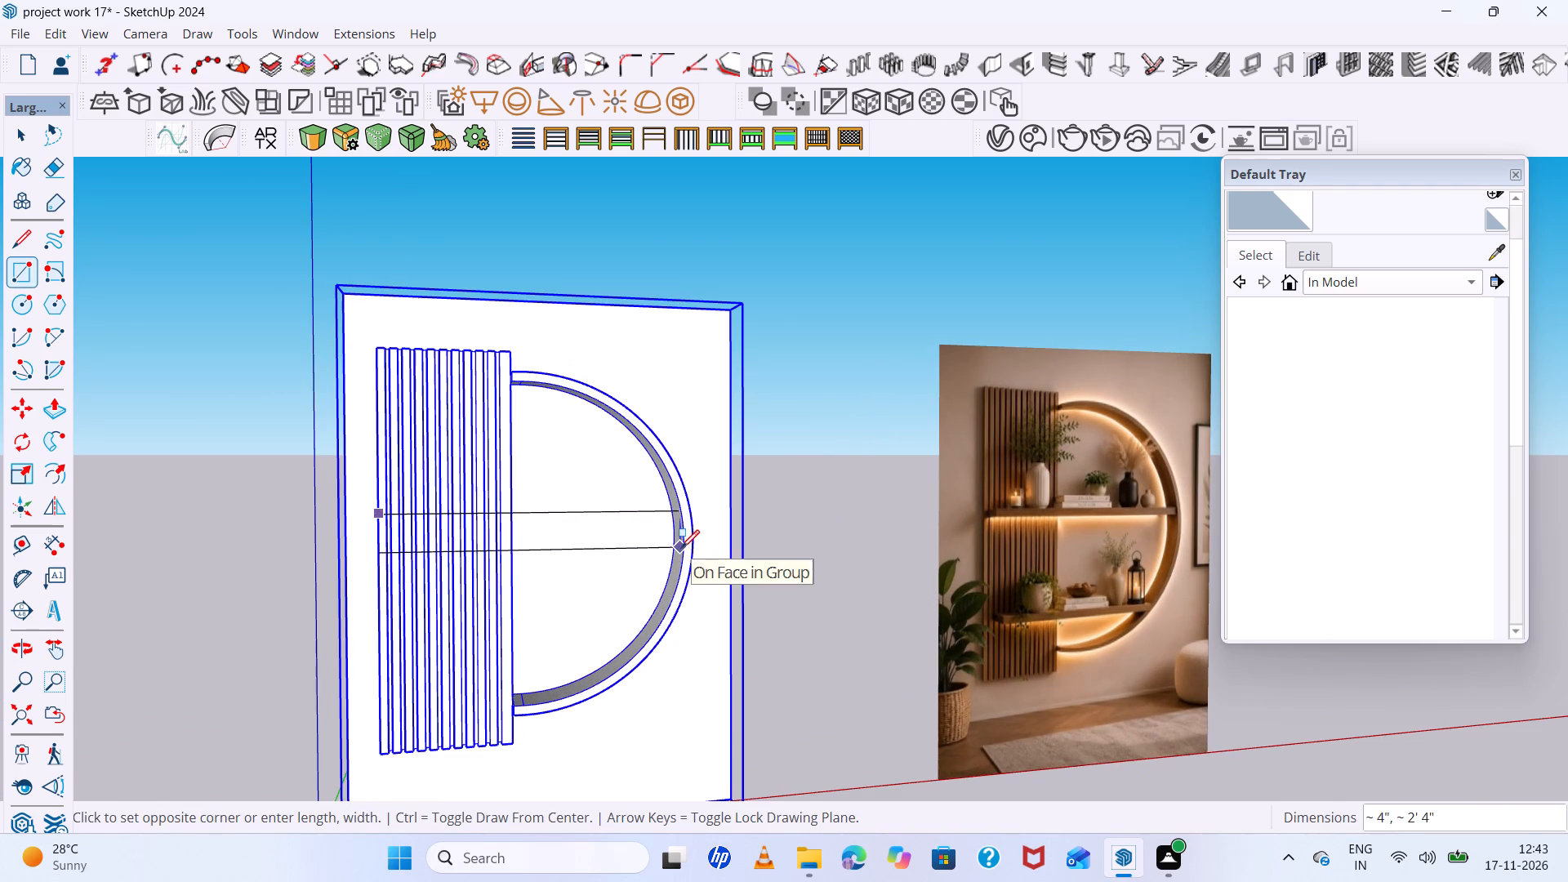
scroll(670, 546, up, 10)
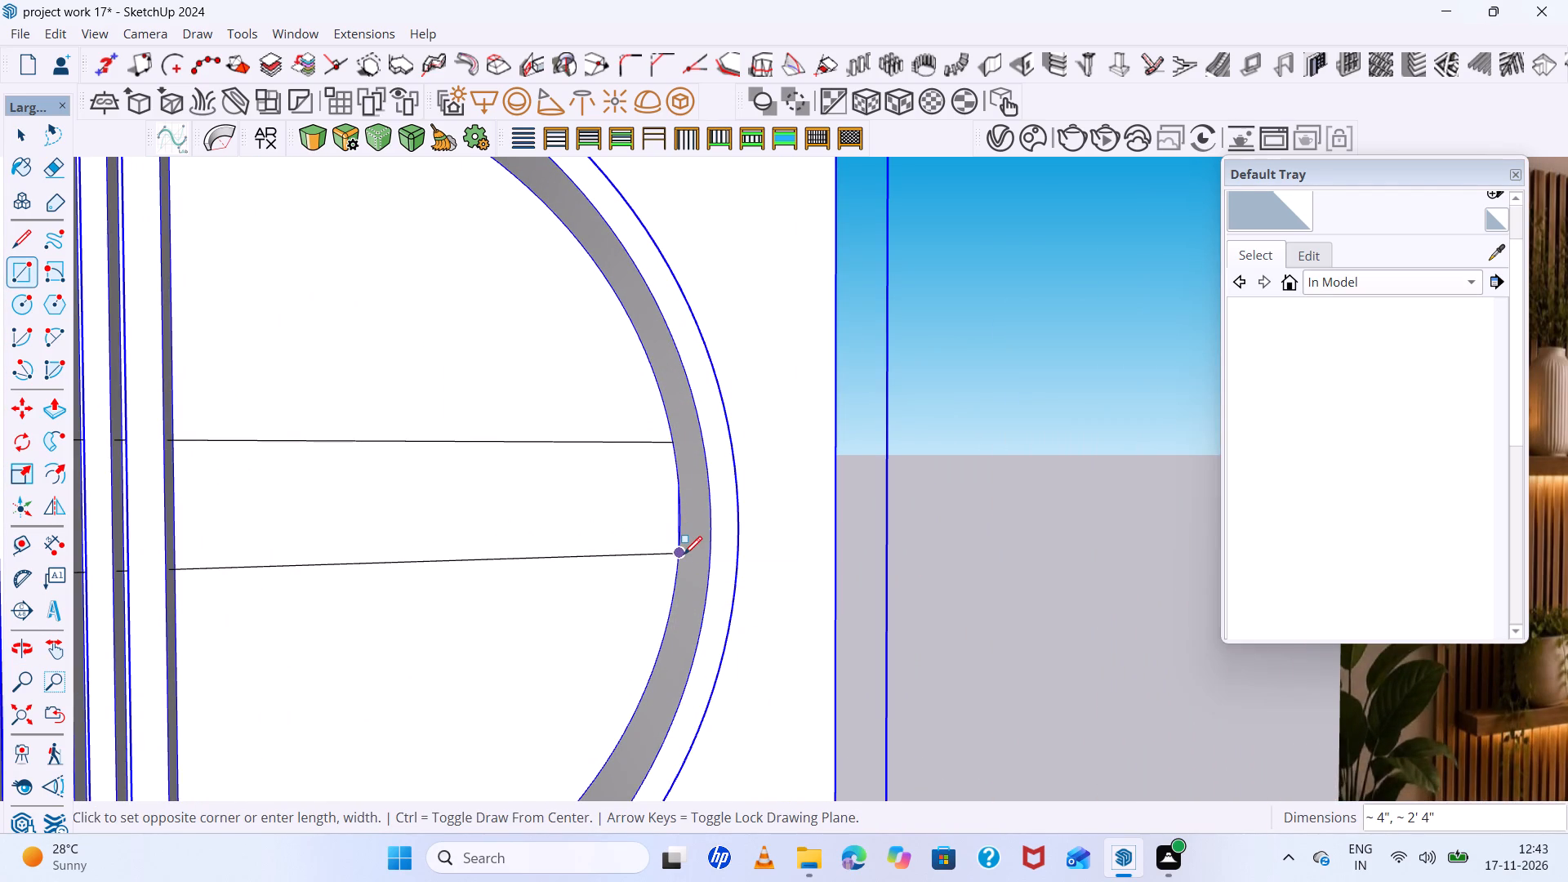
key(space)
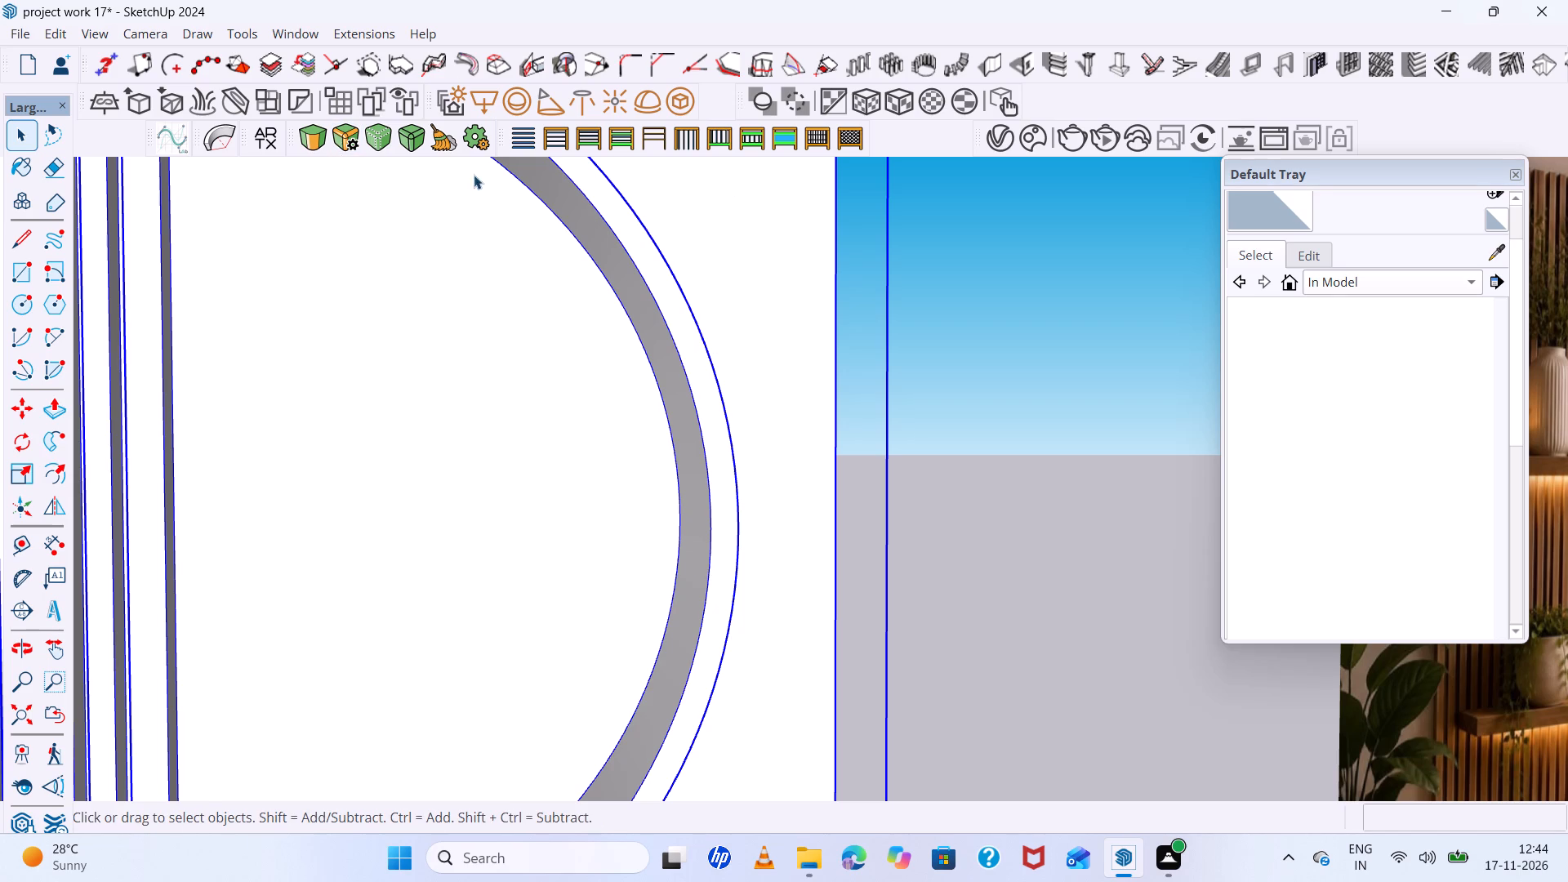
Draw a thin shelf-end rectangle on the inner face of the half-round frame near mid-height, spanning the frame's full depth.
scroll(509, 185, down, 12)
middle_drag(831, 400, 775, 439)
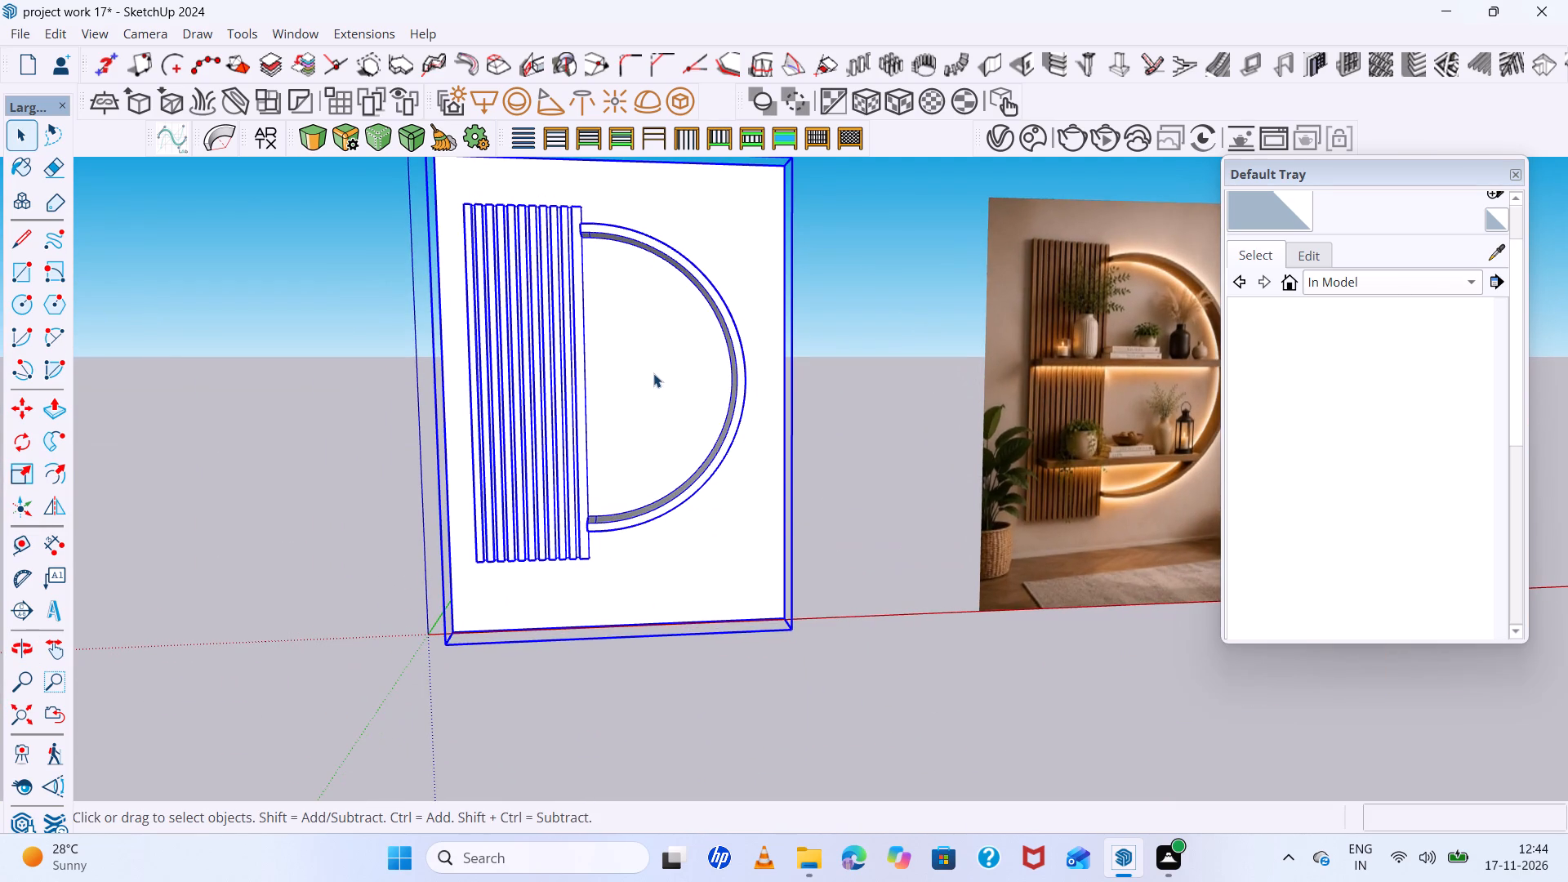
key(r)
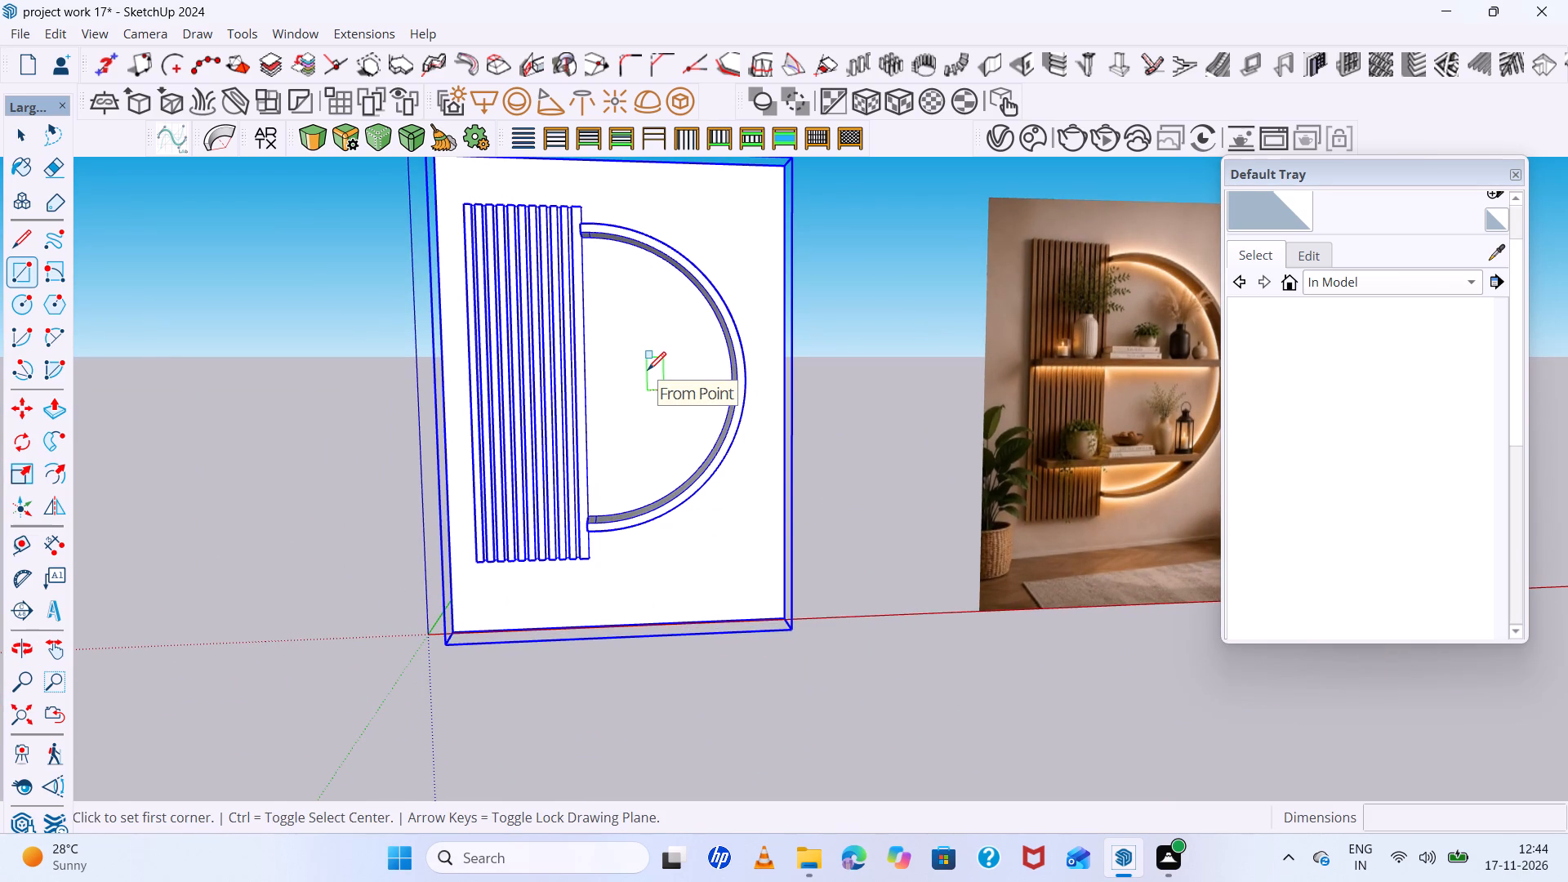
scroll(648, 370, down, 1)
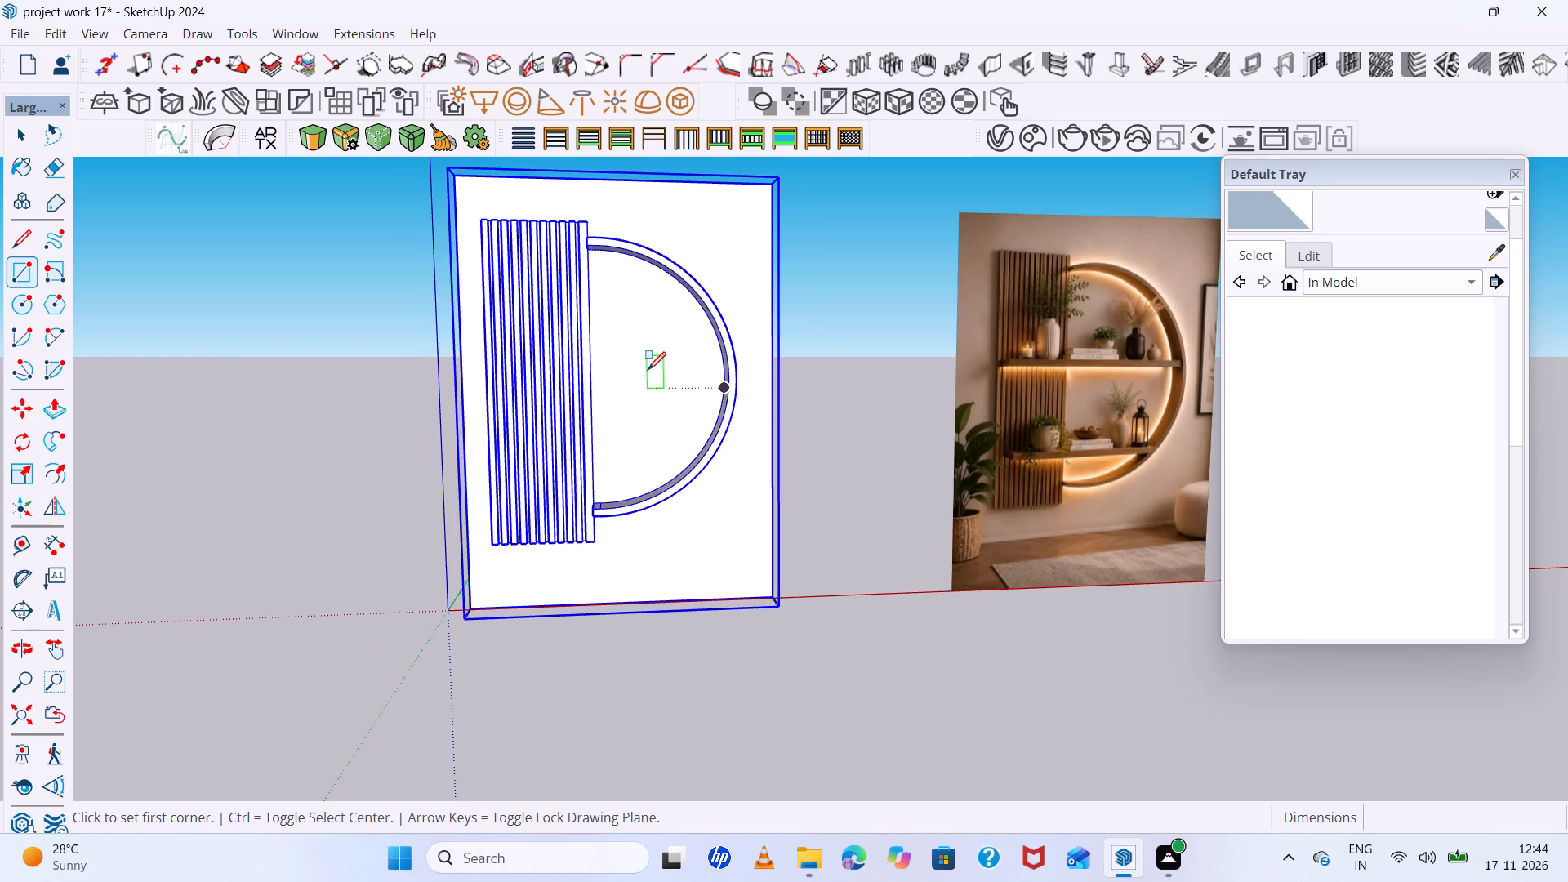
scroll(648, 370, down, 1)
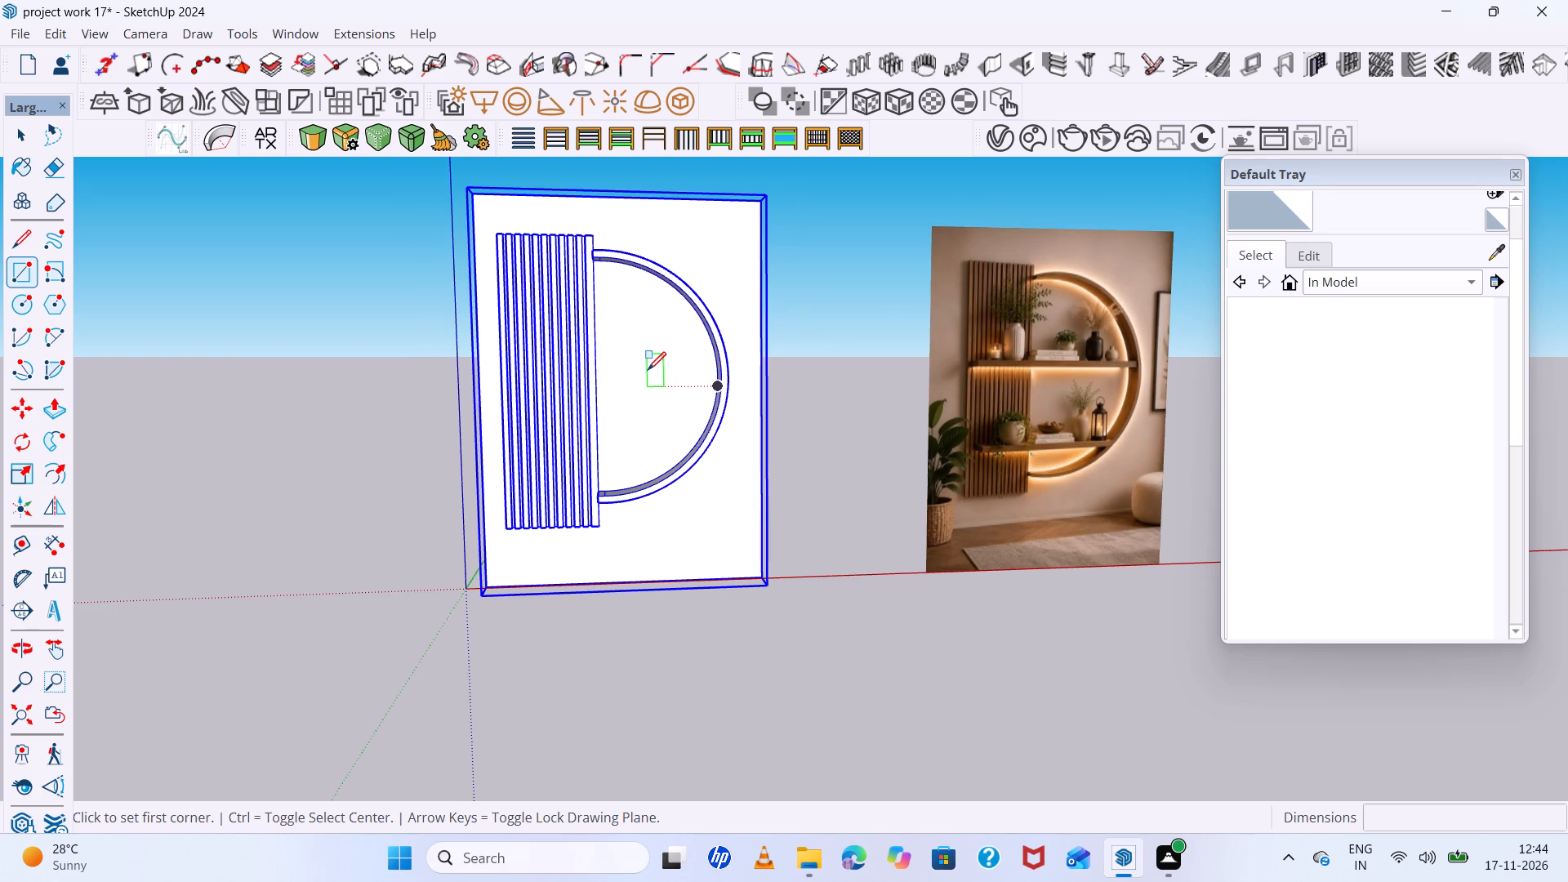
scroll(648, 370, down, 1)
scroll(605, 352, up, 5)
scroll(603, 351, down, 5)
middle_drag(603, 351, 719, 381)
scroll(620, 378, up, 6)
scroll(621, 376, down, 3)
middle_drag(621, 376, 746, 400)
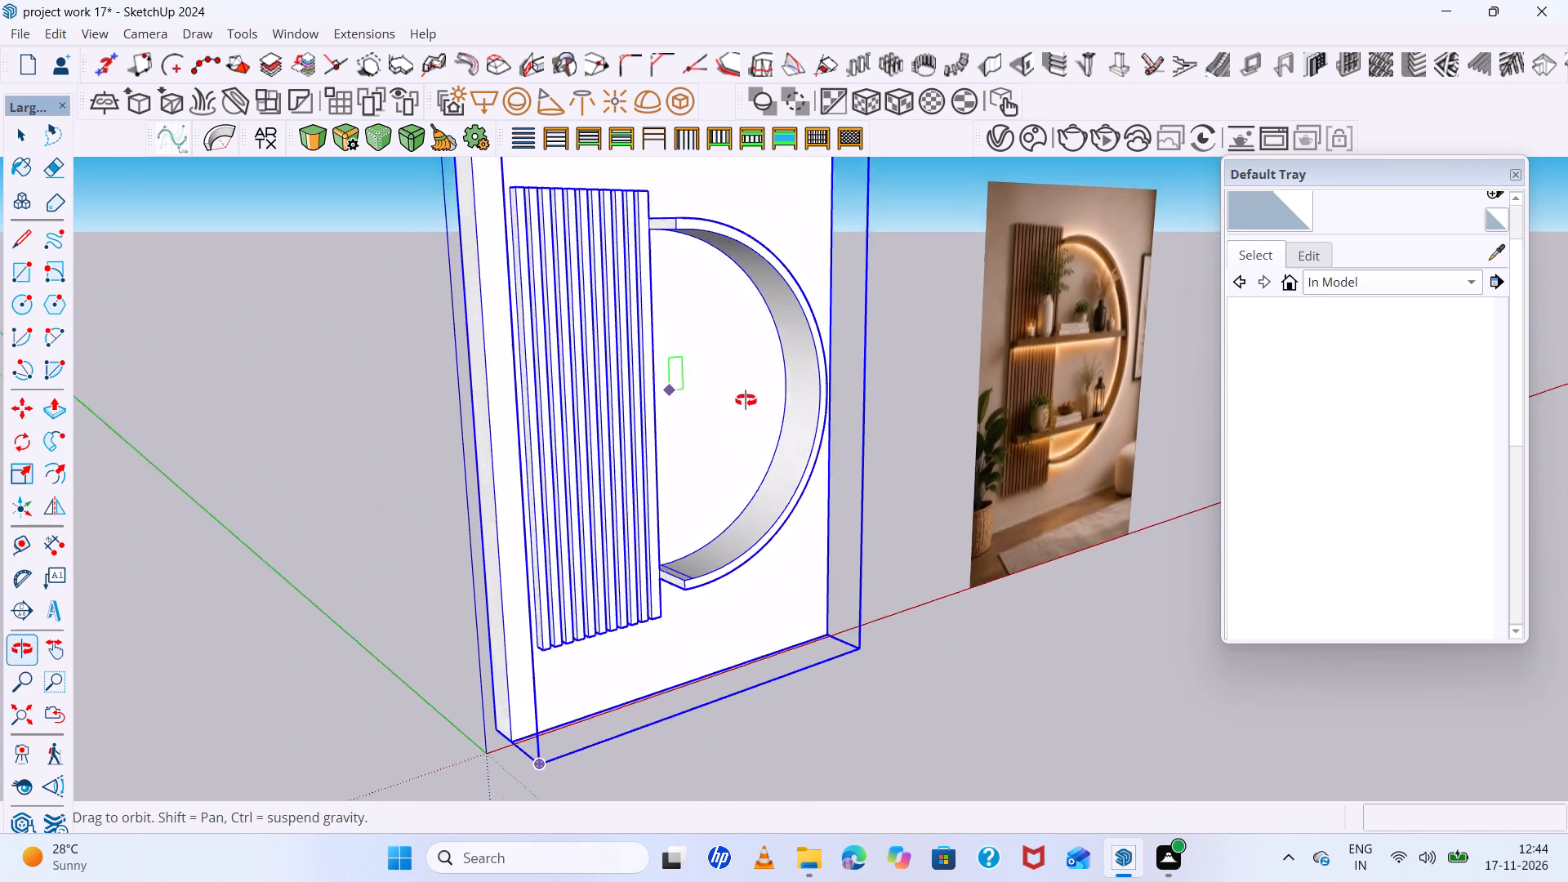
middle_drag(746, 400, 777, 406)
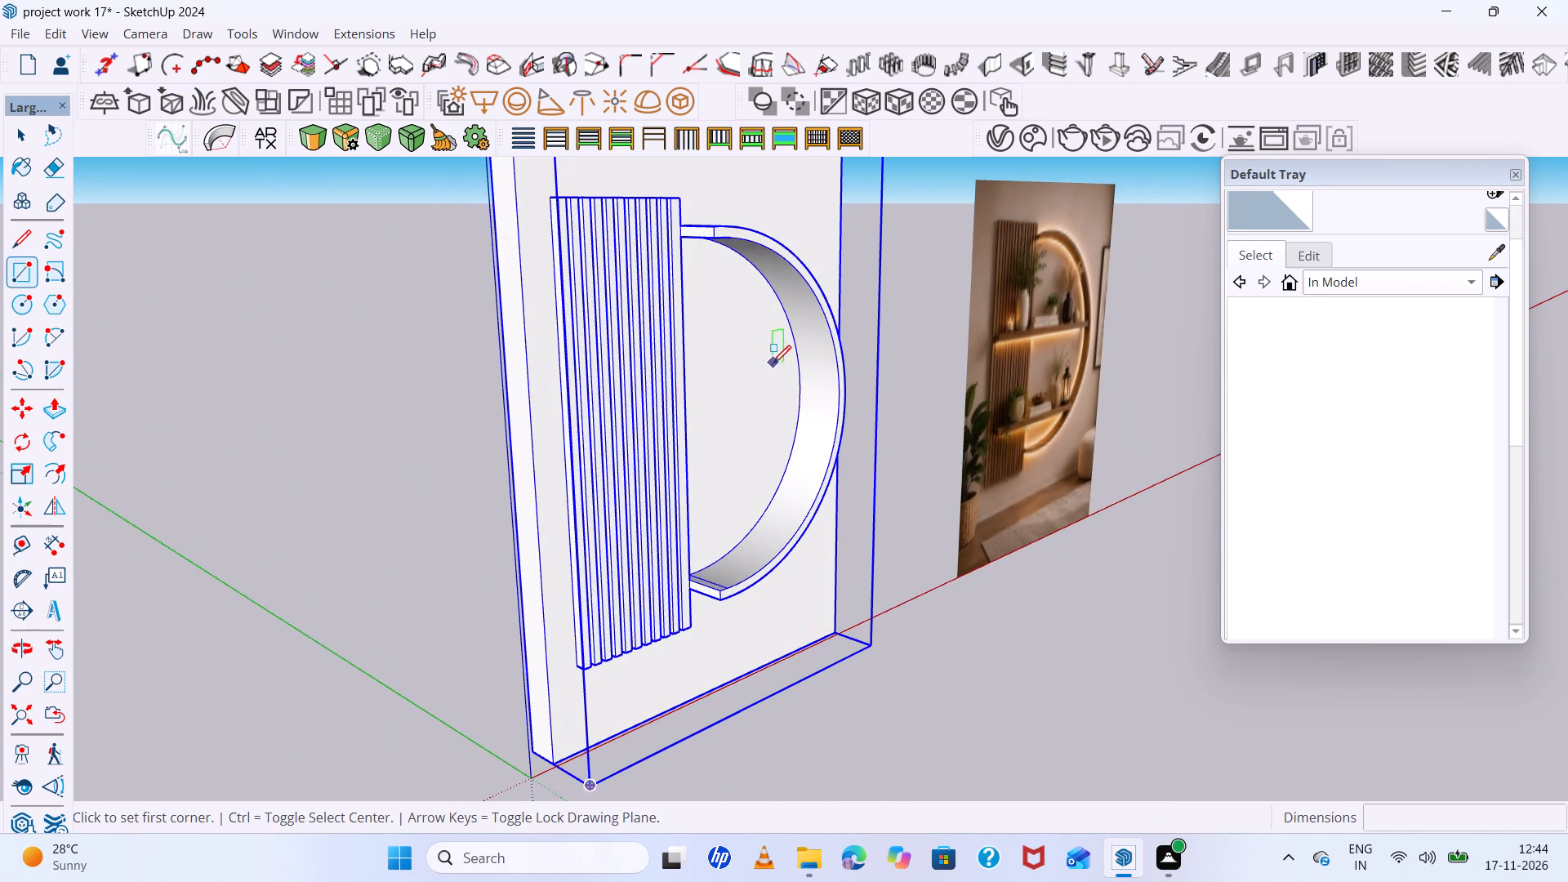
scroll(773, 363, up, 8)
click(815, 372)
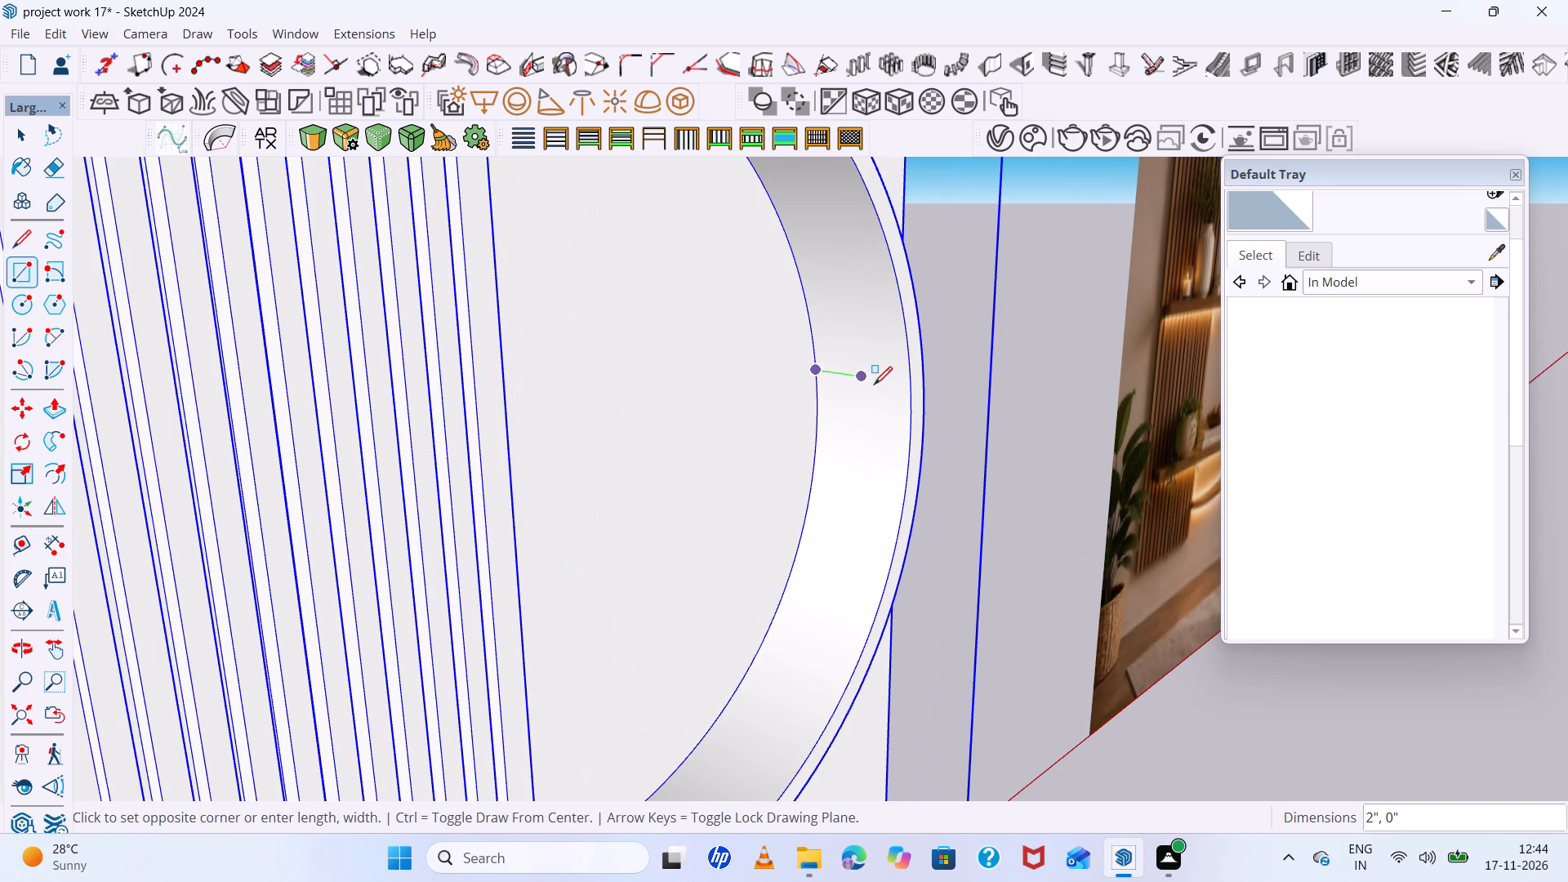
click(910, 411)
scroll(877, 400, up, 5)
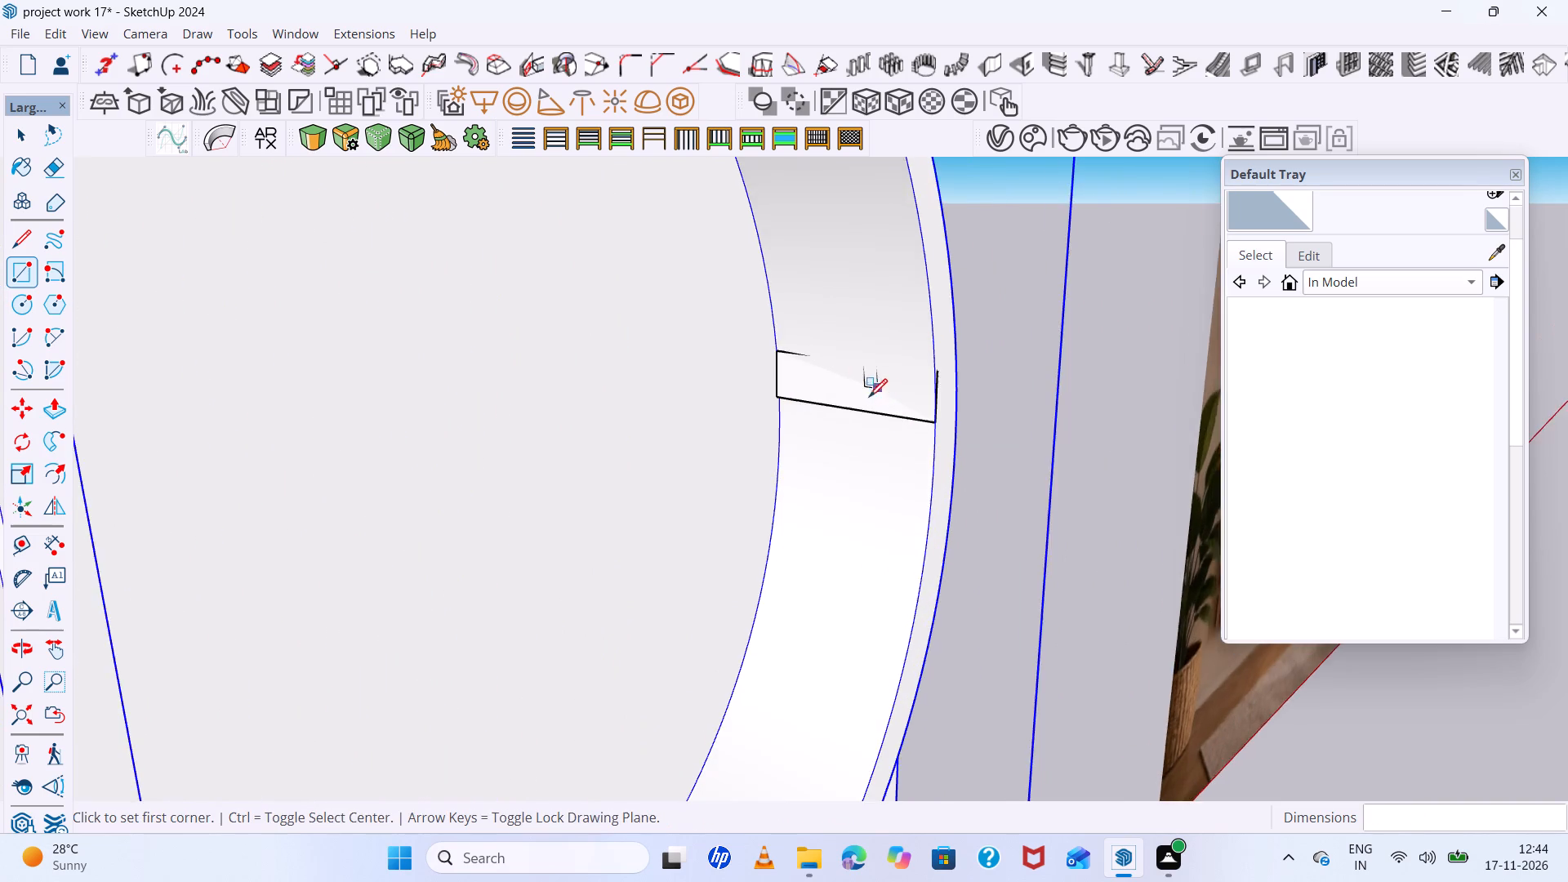
Push/Pull the shelf-end rectangle 2' 4" across the slats to the outer side of the slatted panel.
middle_drag(860, 394, 759, 421)
key(space)
click(909, 400)
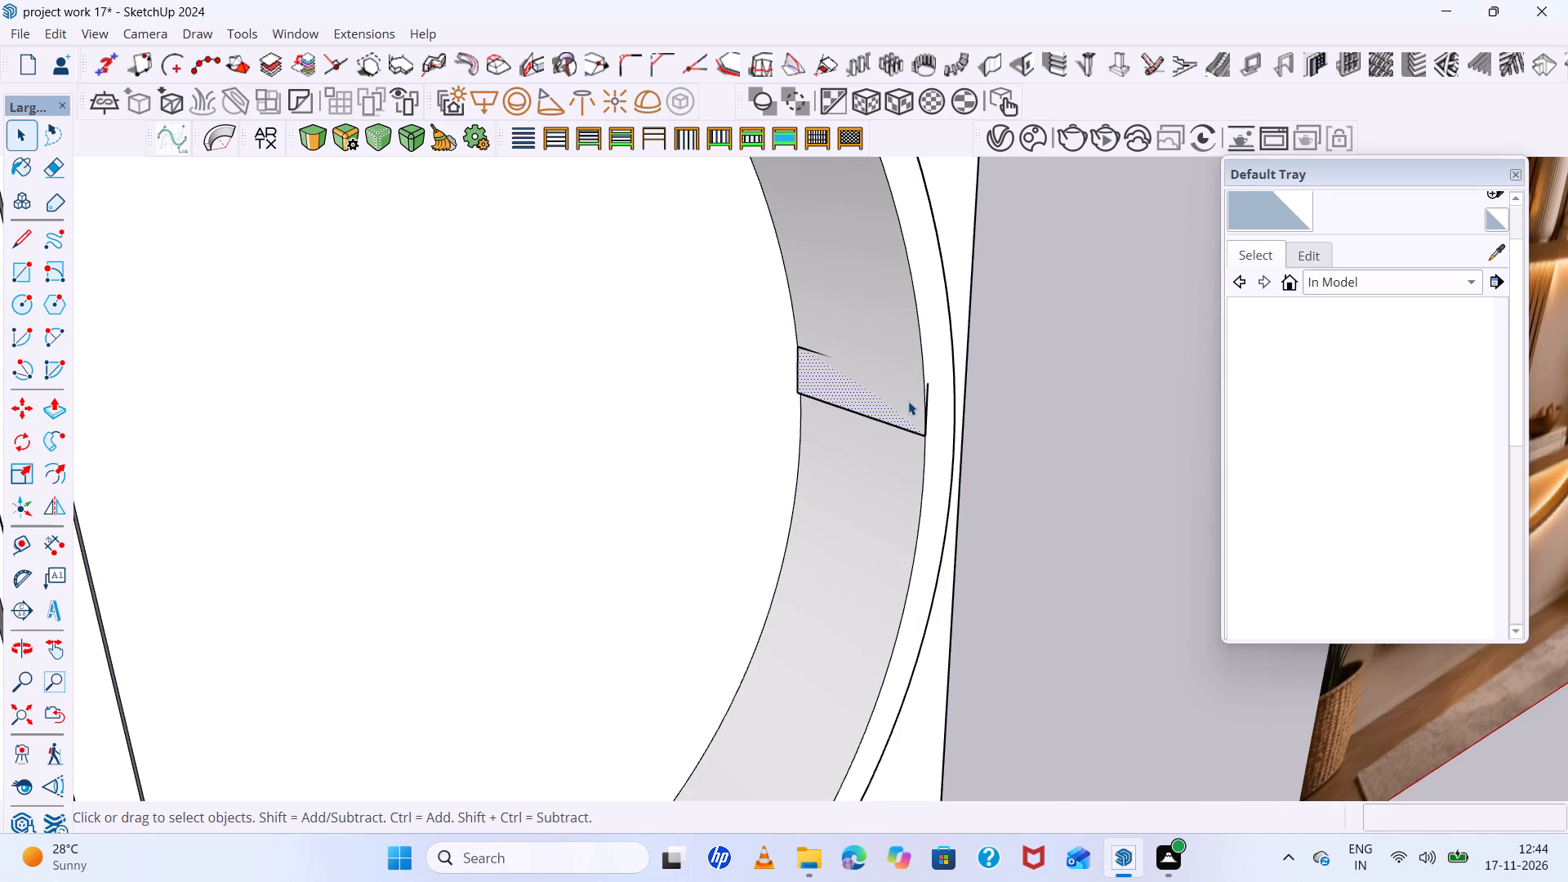
key(p)
click(908, 401)
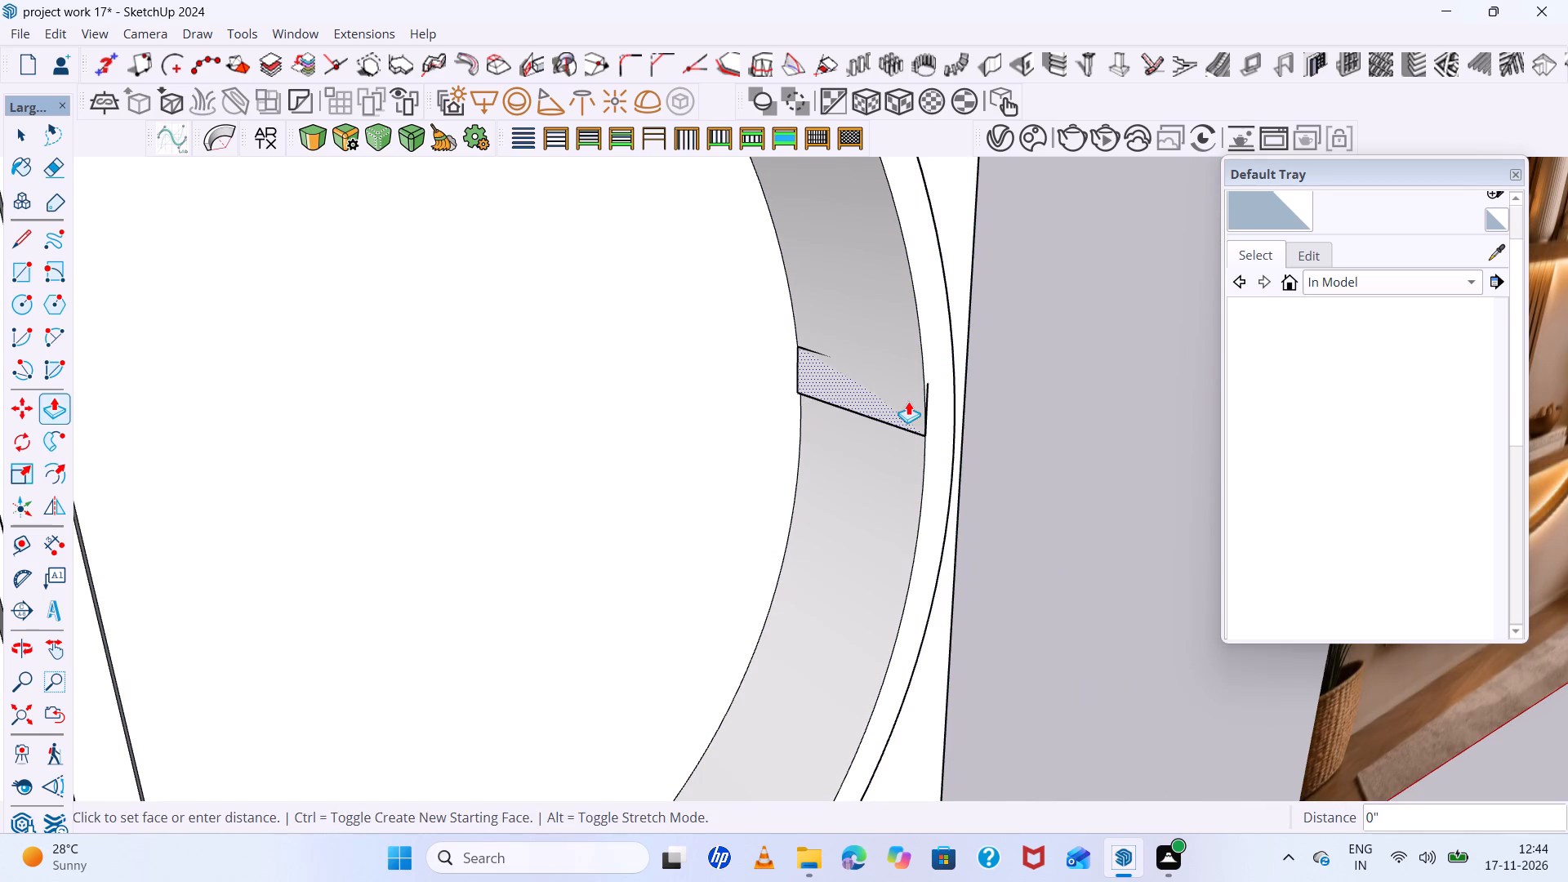
scroll(732, 440, down, 7)
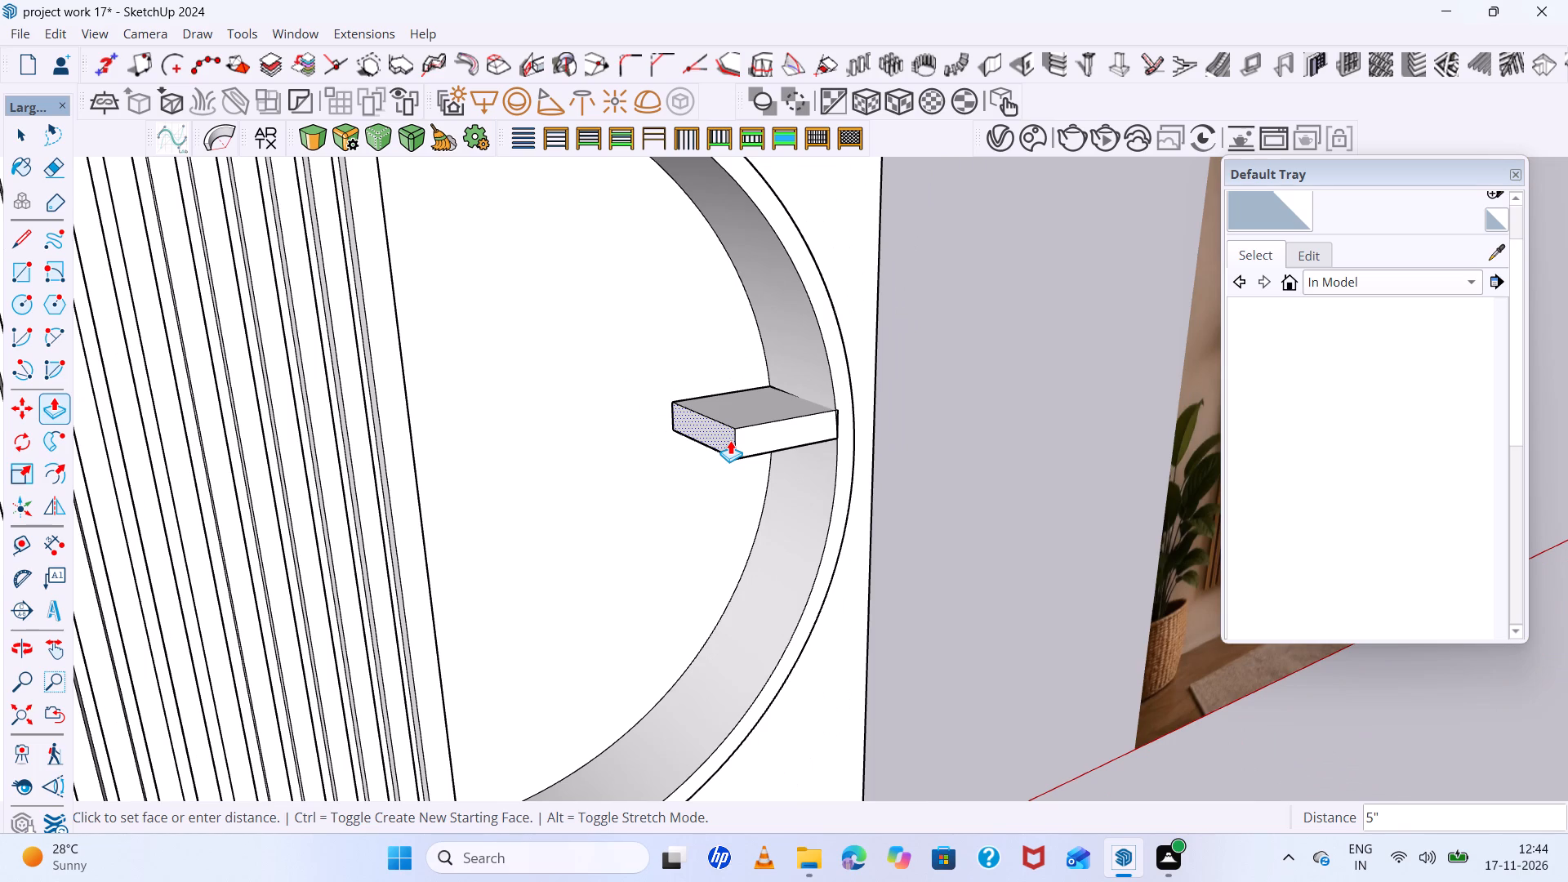
scroll(730, 440, down, 2)
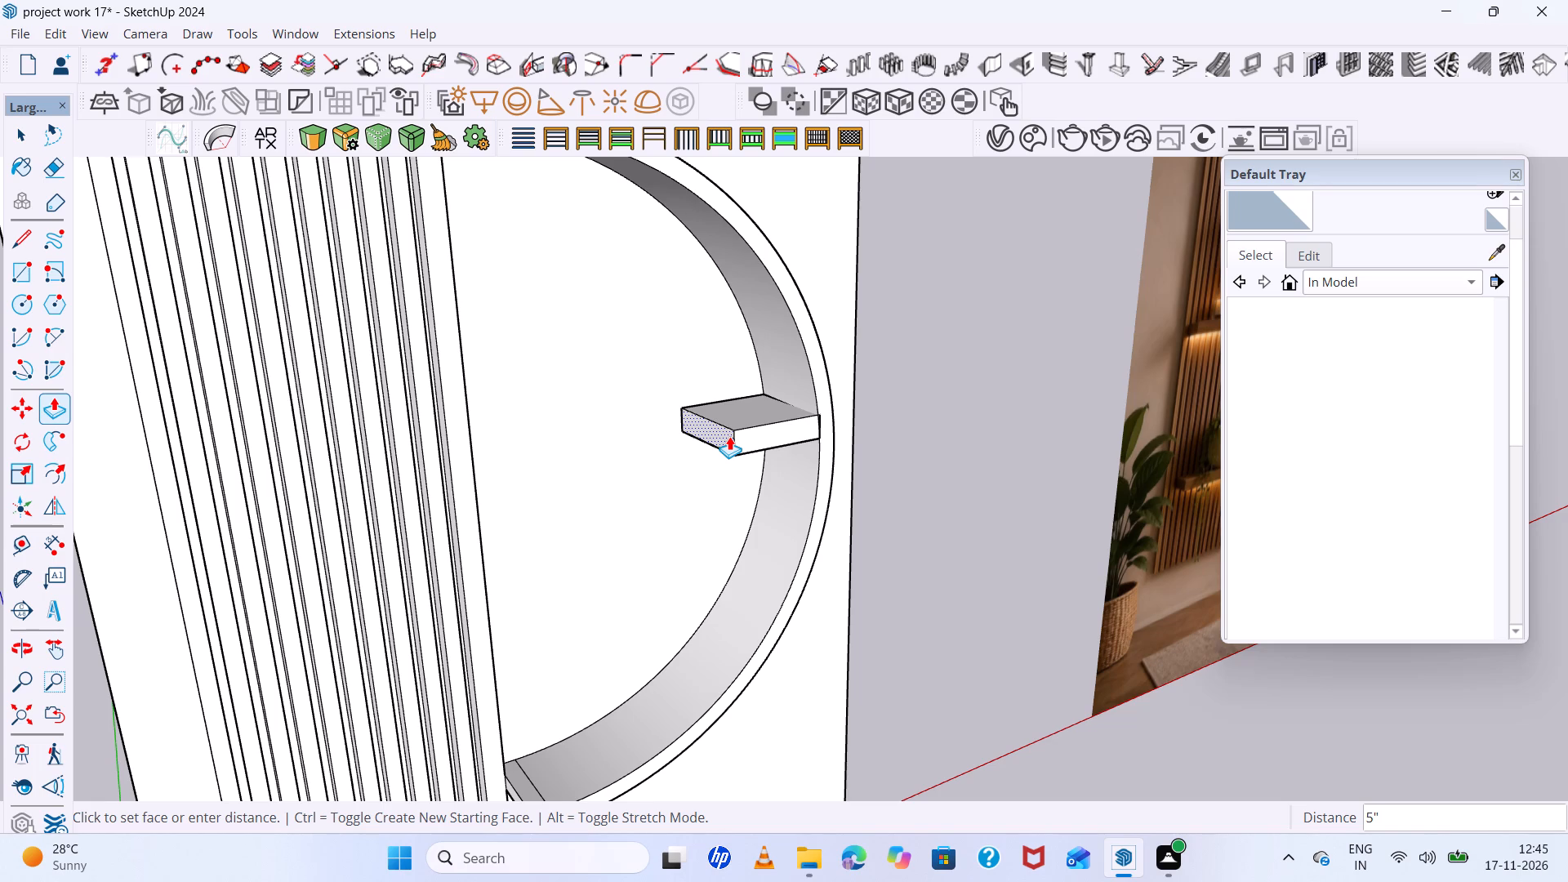
scroll(729, 436, down, 7)
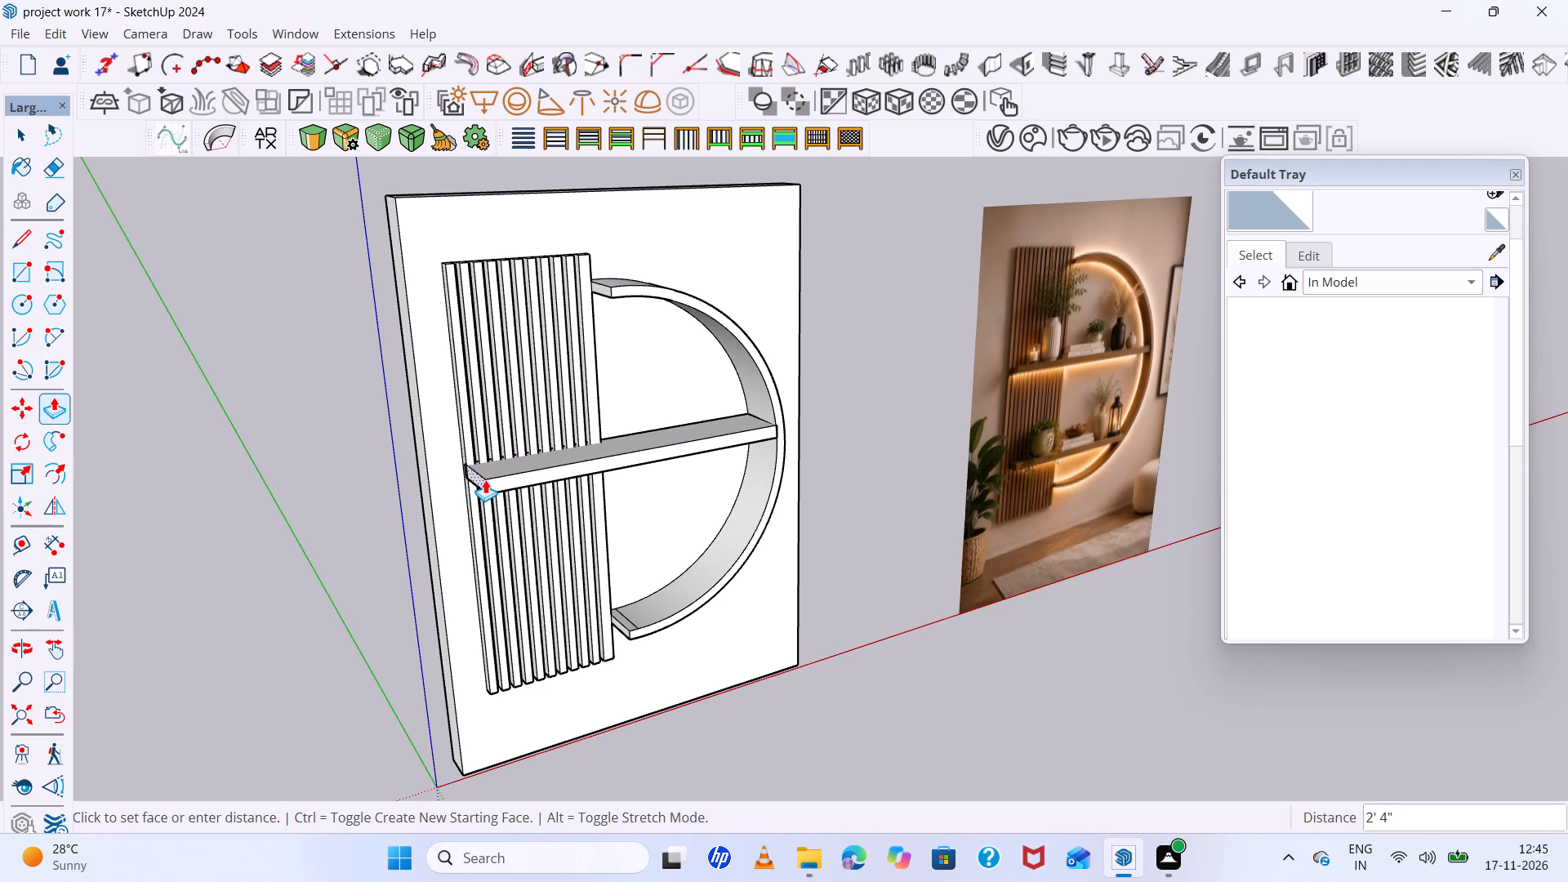
click(485, 479)
Examine the new shelf's end at the slats and compare its height and length with the reference image.
scroll(466, 459, up, 13)
middle_drag(523, 483, 564, 489)
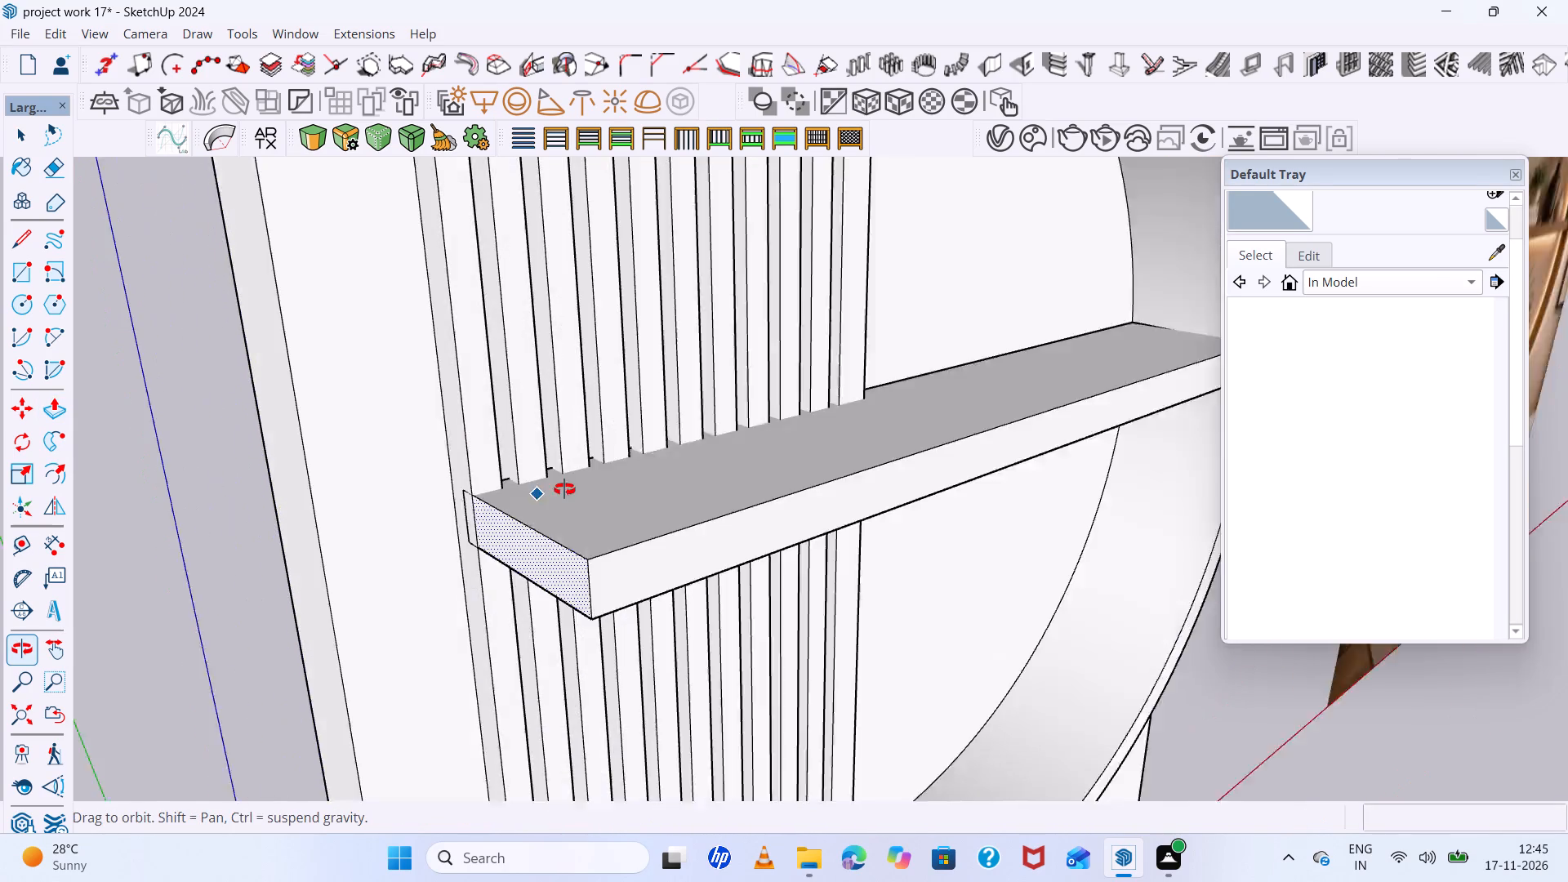
middle_drag(564, 489, 541, 485)
scroll(540, 483, down, 12)
middle_drag(666, 474, 483, 402)
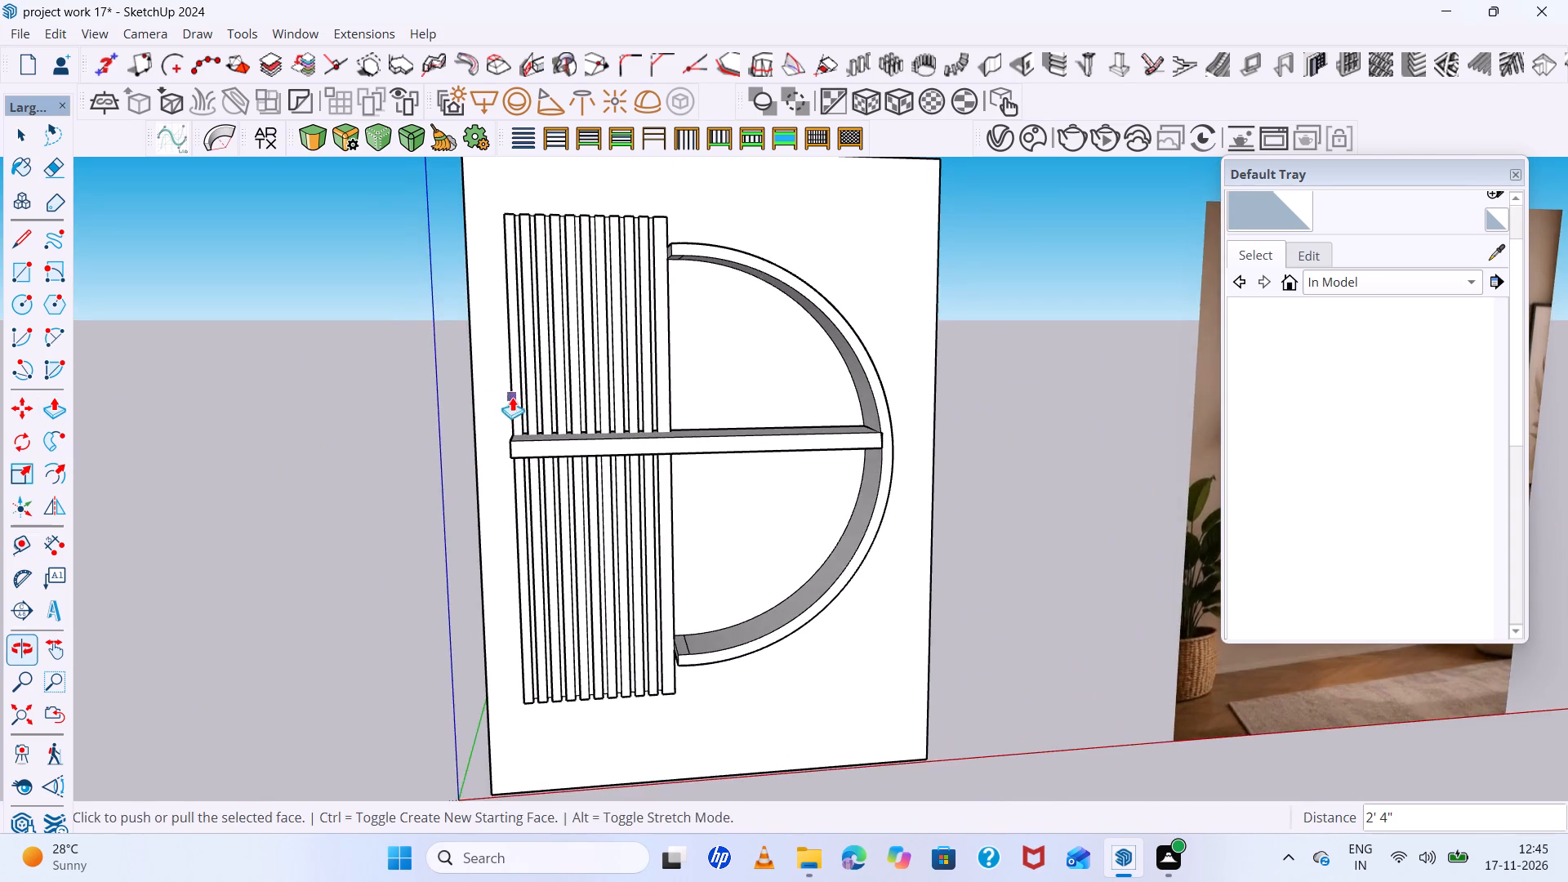
scroll(520, 390, down, 6)
middle_drag(604, 412, 599, 372)
scroll(612, 398, up, 6)
scroll(612, 398, down, 3)
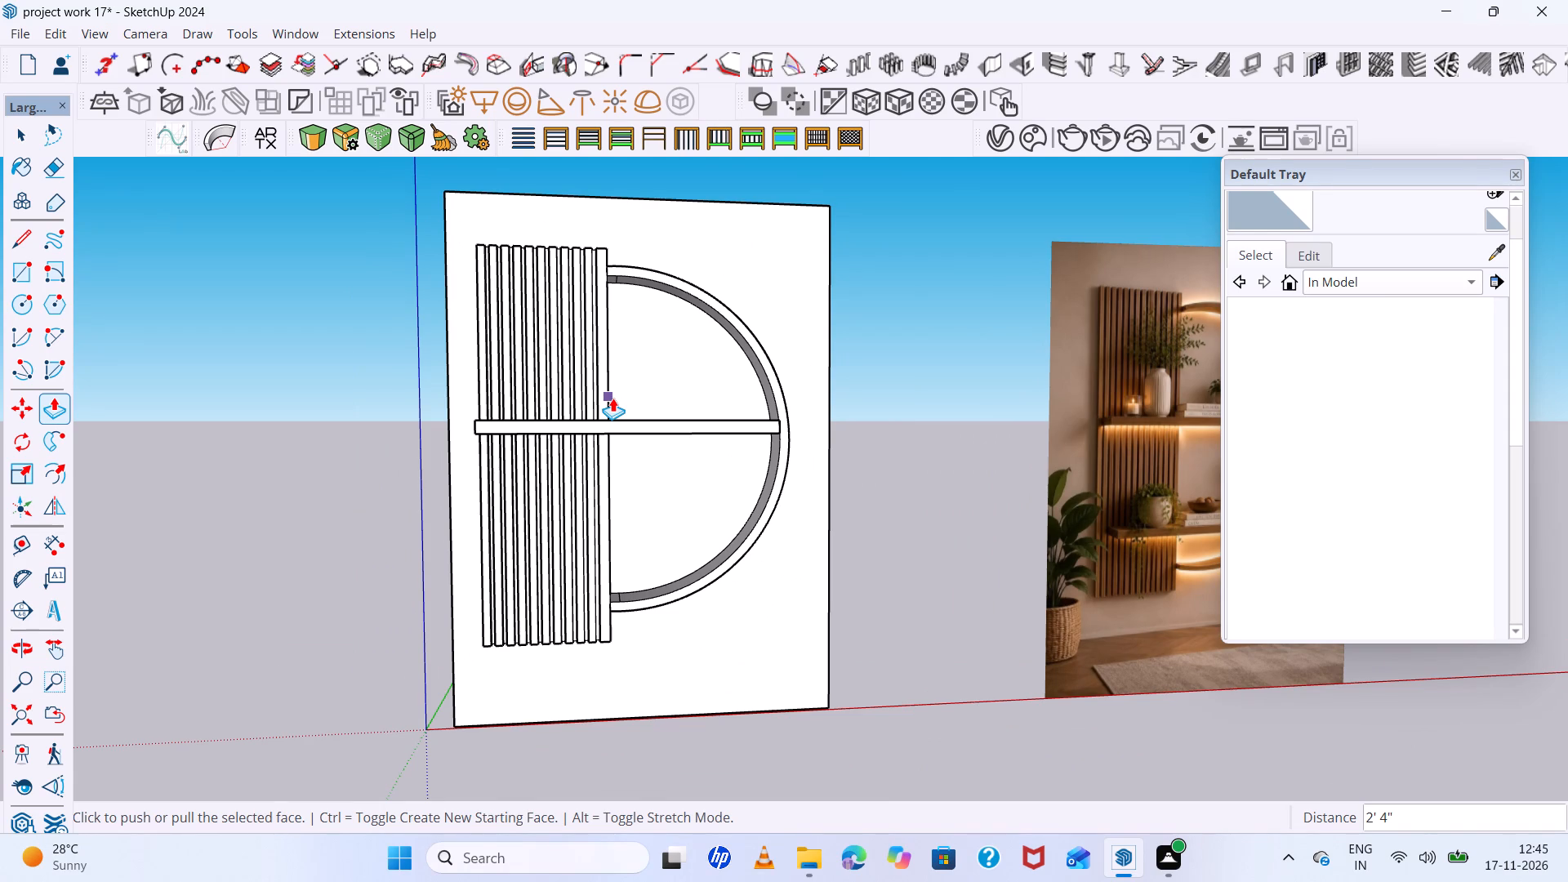
scroll(612, 398, up, 3)
scroll(612, 398, down, 4)
middle_drag(609, 399, 586, 401)
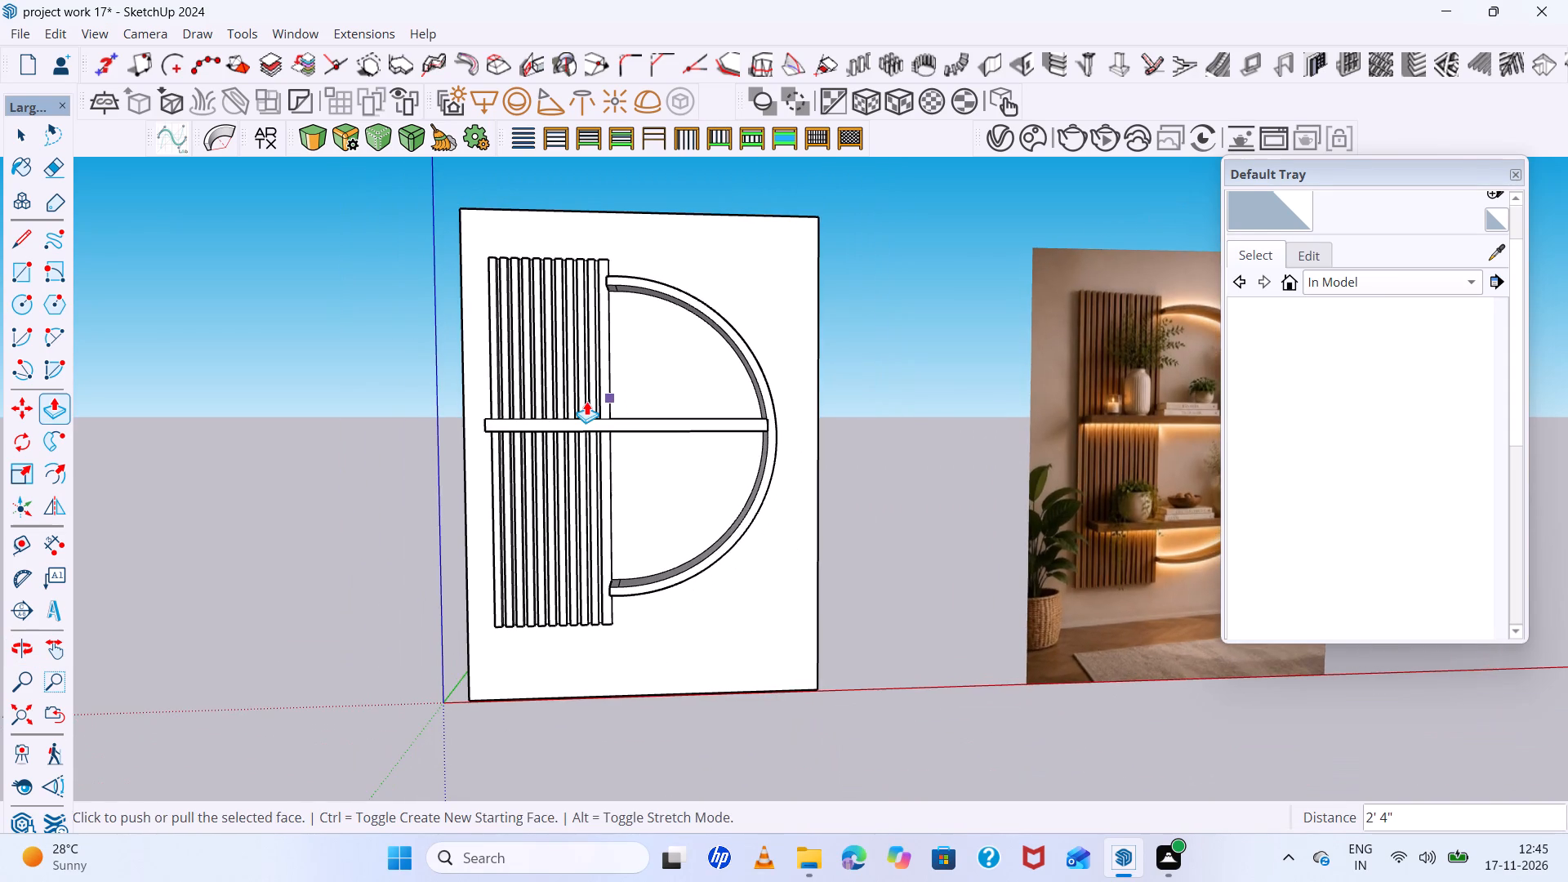
scroll(586, 401, down, 5)
middle_drag(586, 401, 618, 416)
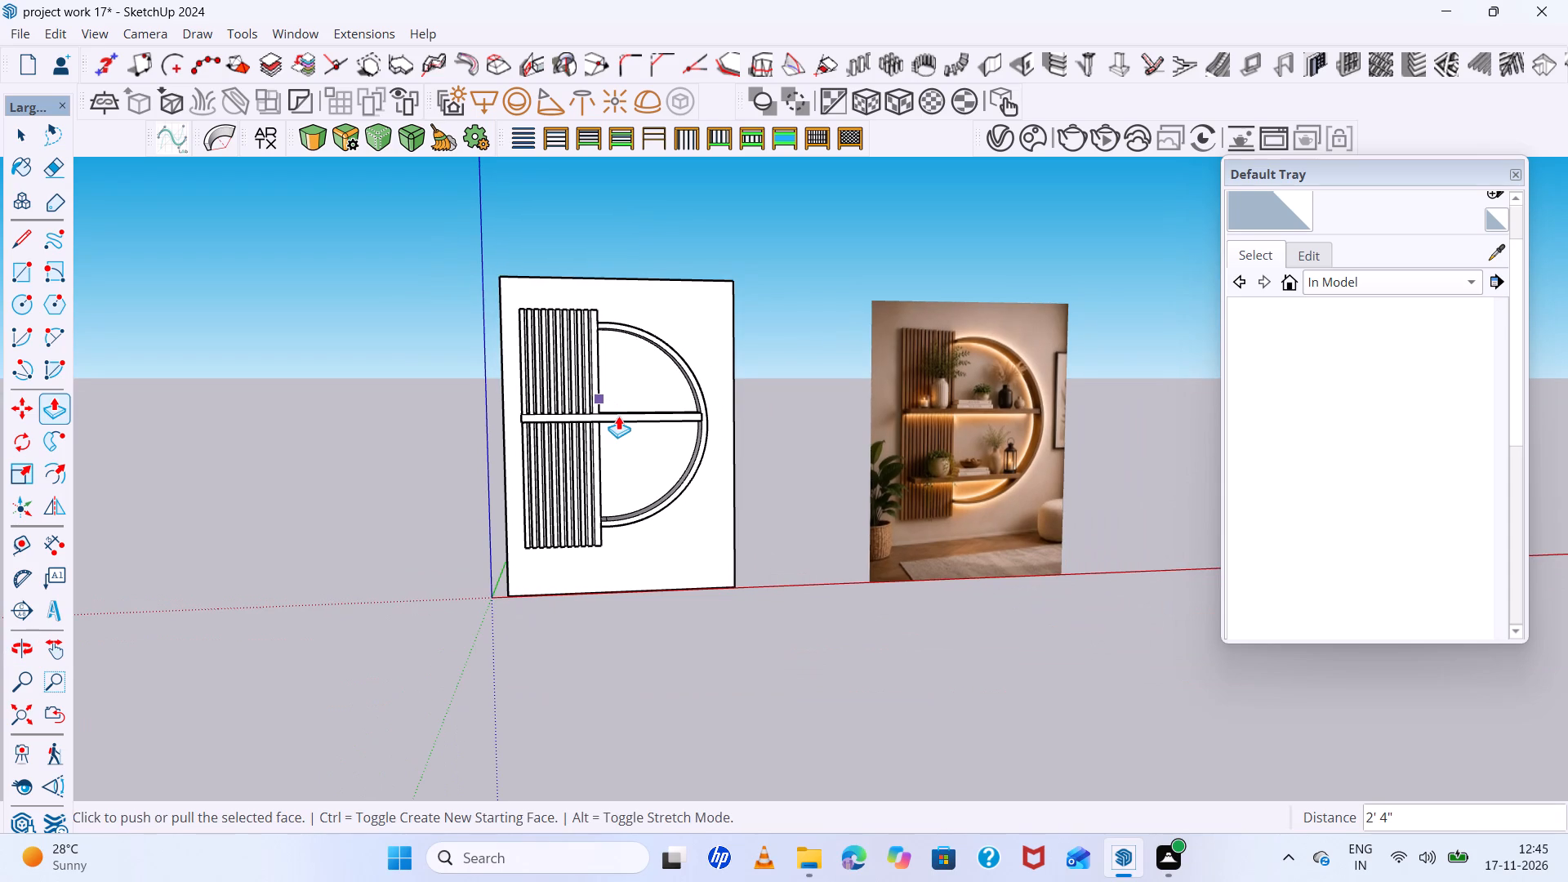
scroll(618, 416, up, 4)
scroll(618, 416, down, 5)
middle_drag(618, 416, 560, 425)
scroll(635, 483, up, 2)
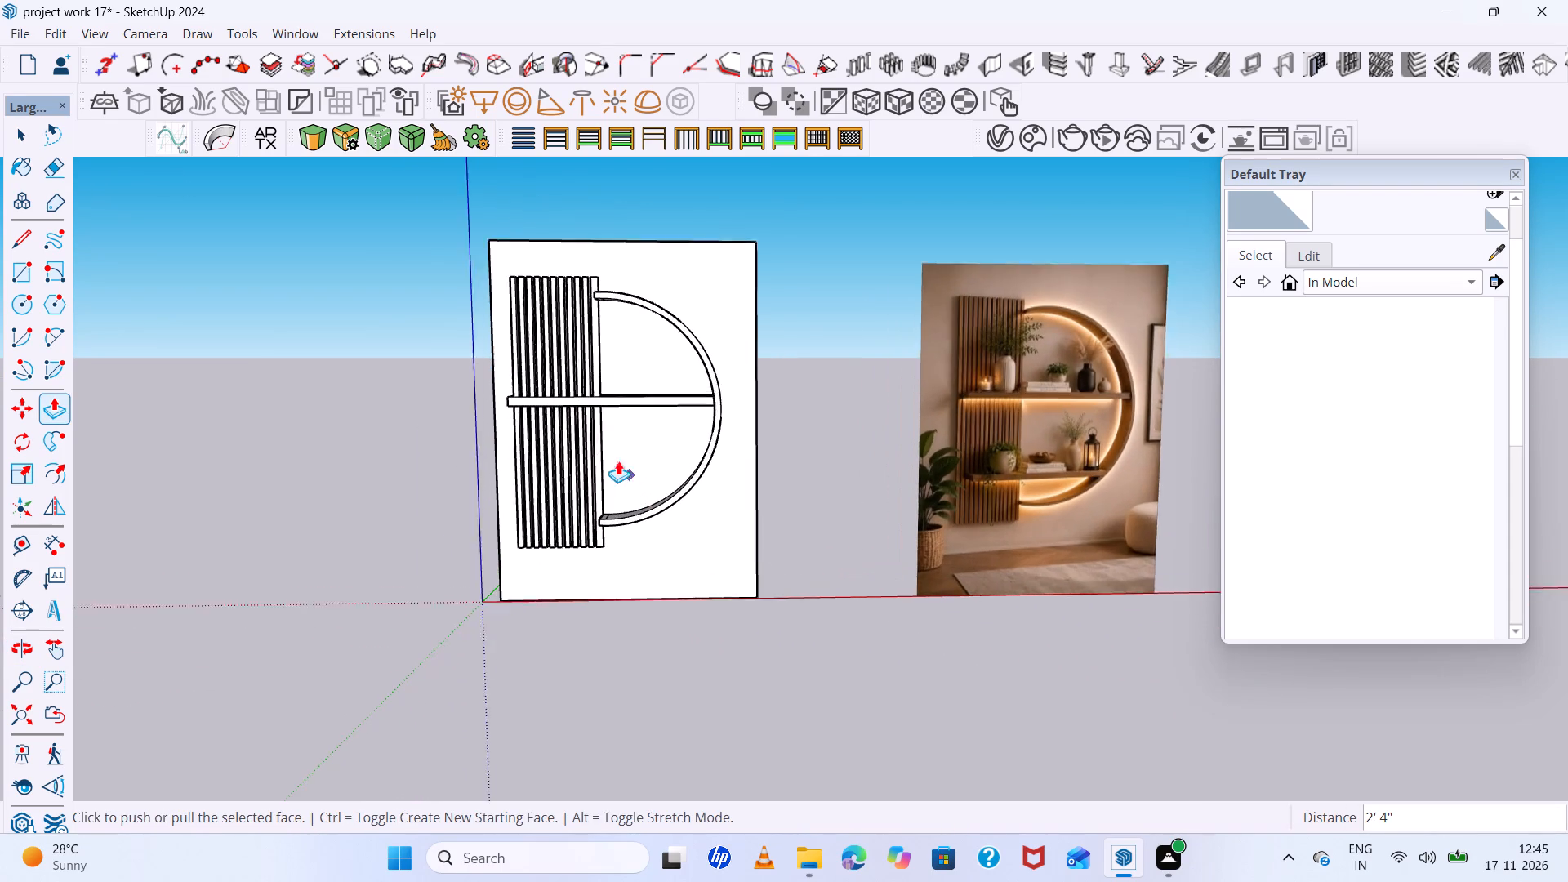
scroll(618, 461, up, 1)
Select the whole shelf and move it outward from its back lower corner to the front edge of the outermost slat.
key(space)
scroll(511, 416, up, 6)
scroll(440, 396, down, 4)
middle_drag(435, 396, 584, 411)
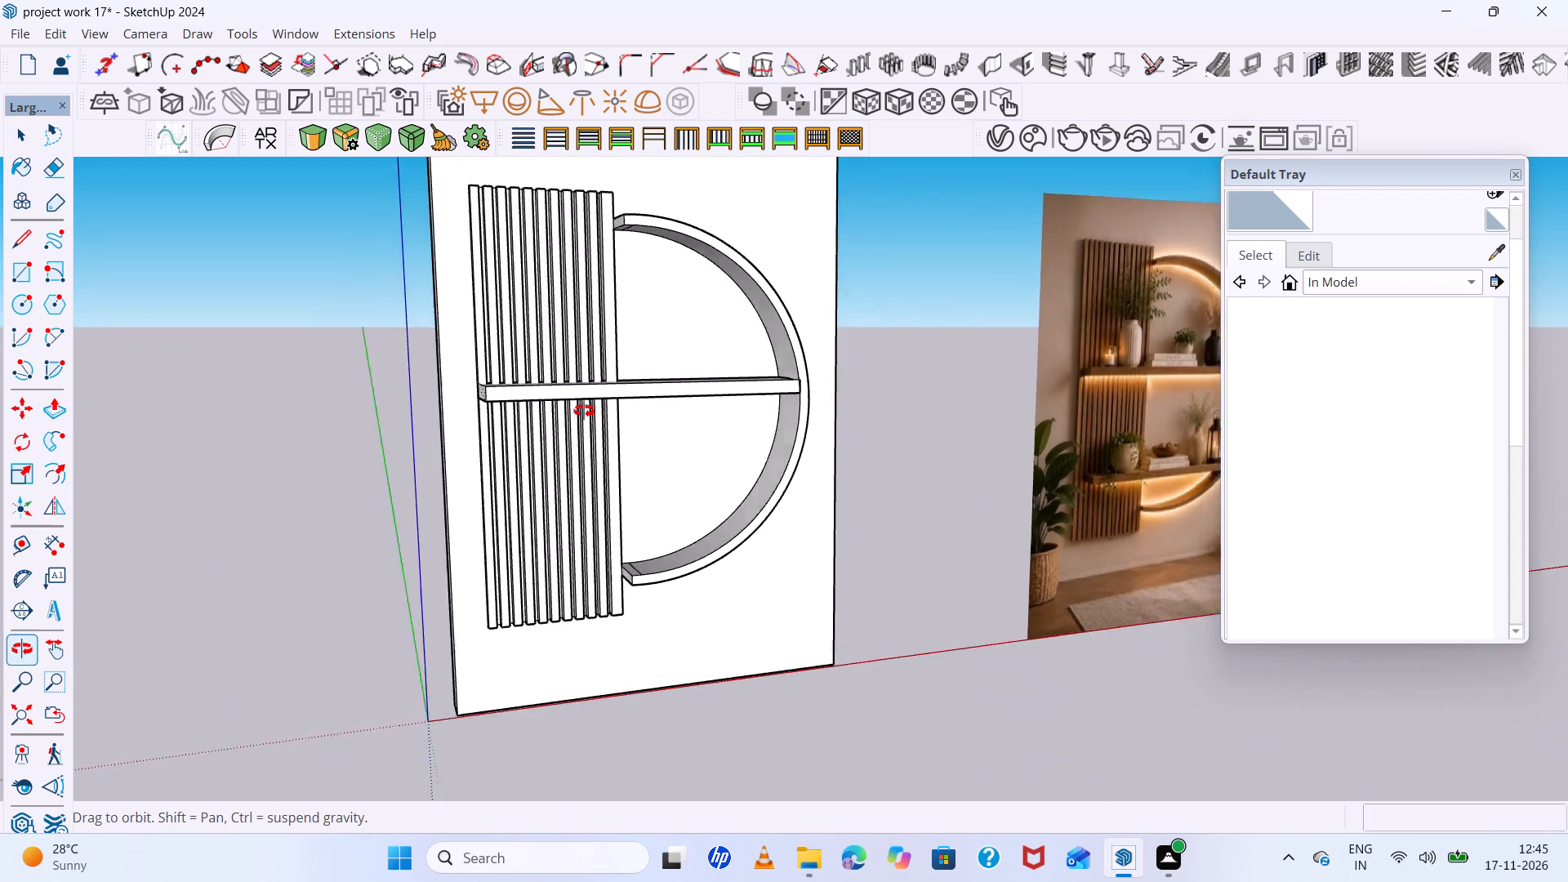
middle_drag(584, 411, 835, 432)
scroll(597, 376, up, 10)
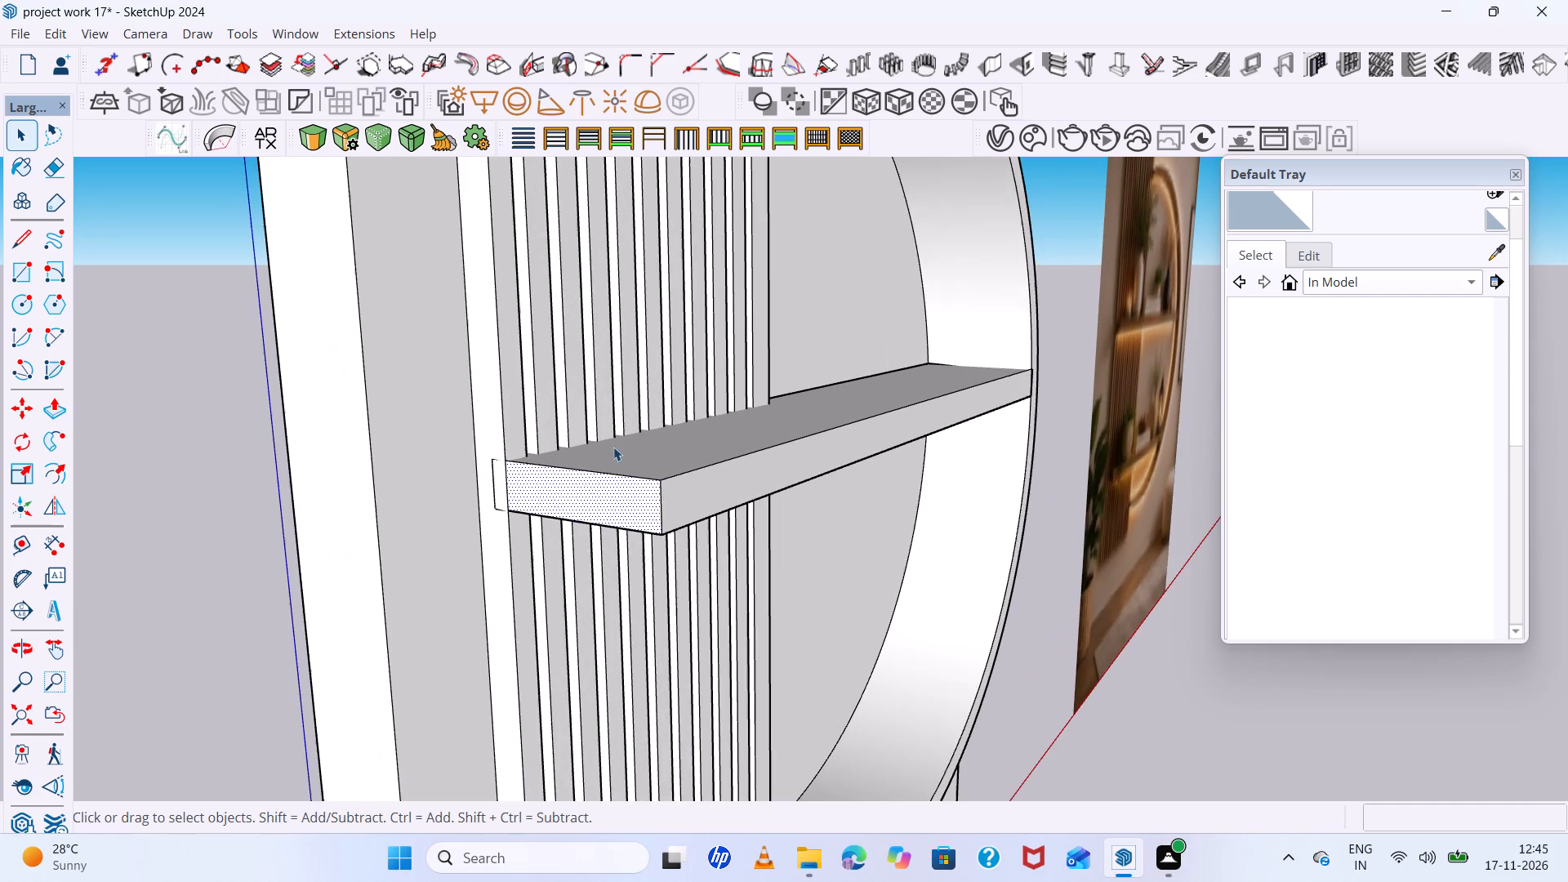
click(628, 491)
scroll(621, 490, up, 5)
double_click(621, 490)
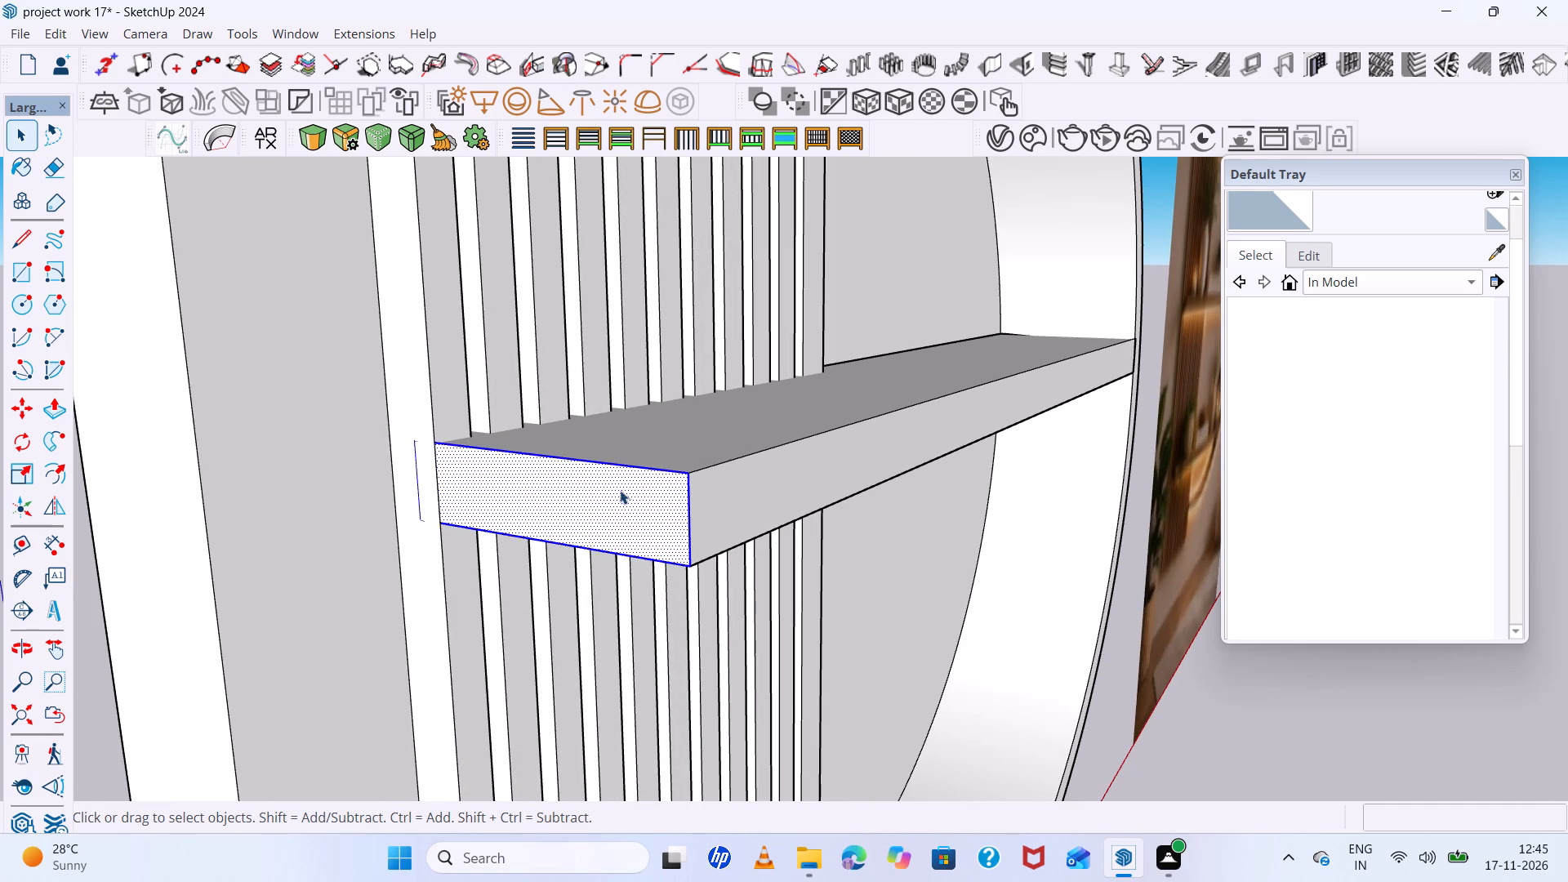
scroll(568, 486, down, 6)
triple_click(616, 489)
click(616, 489)
scroll(558, 481, down, 5)
middle_drag(554, 481, 588, 477)
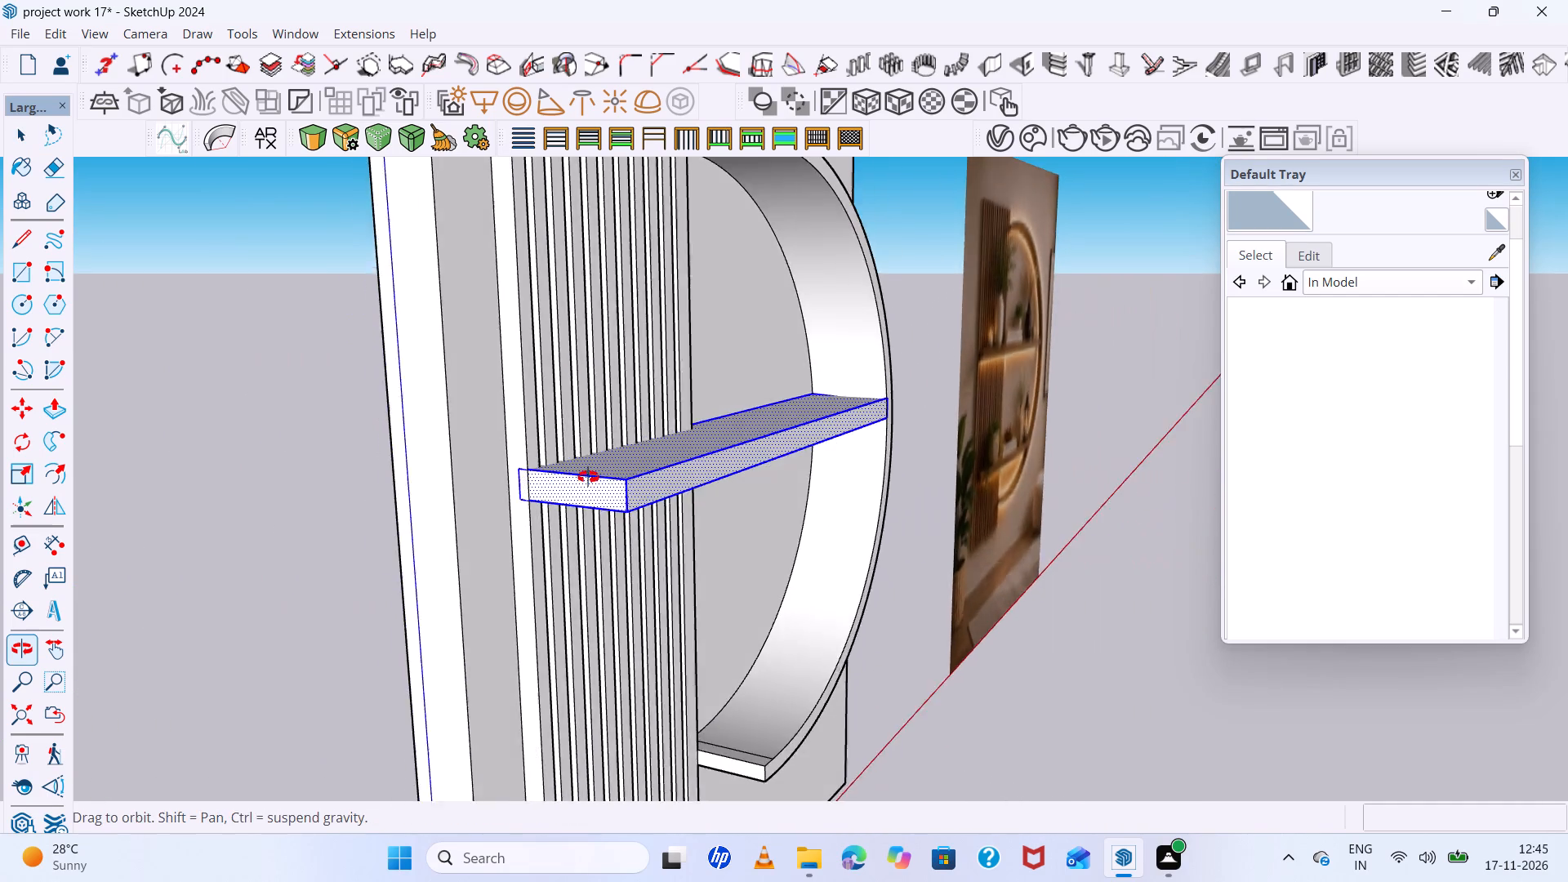
middle_drag(588, 477, 268, 452)
scroll(480, 452, up, 6)
middle_drag(480, 452, 604, 471)
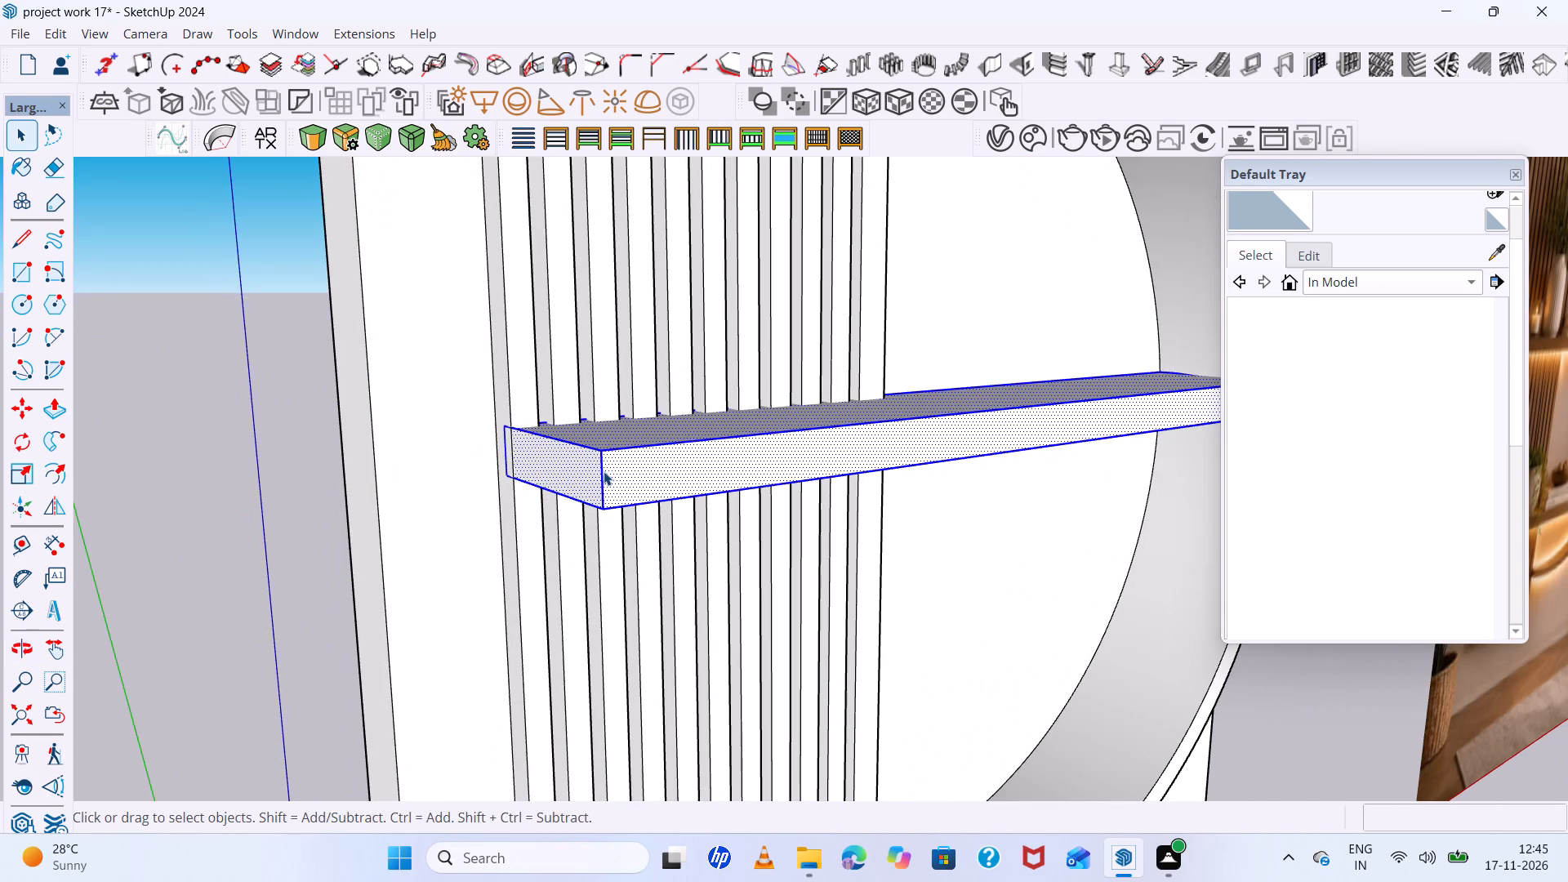
key(m)
scroll(546, 489, up, 6)
middle_drag(545, 489, 671, 505)
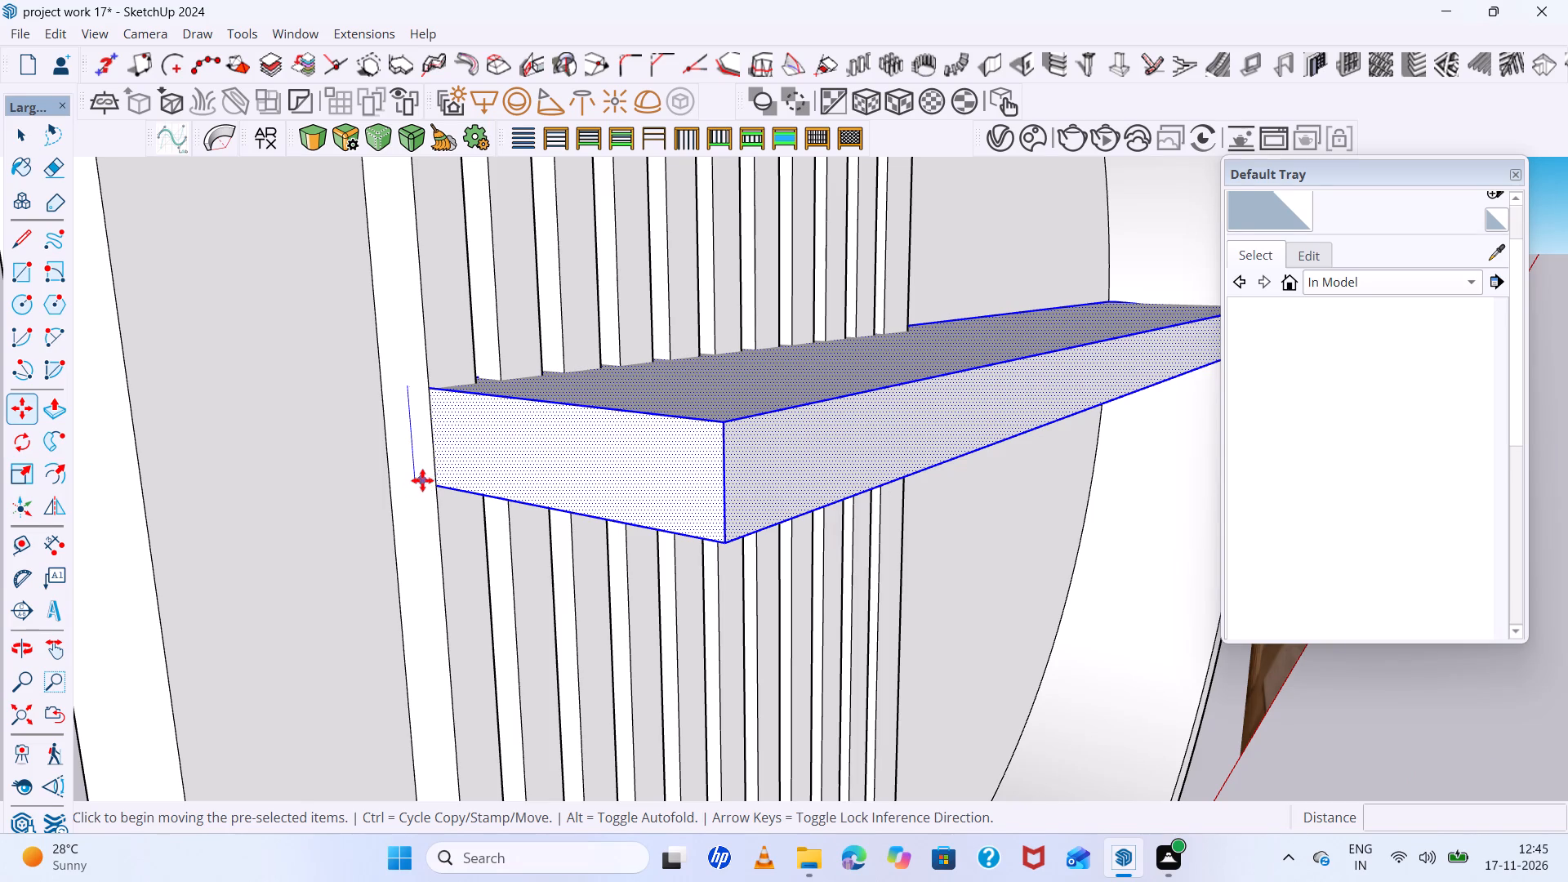
click(412, 482)
click(443, 488)
Examine how the moved shelf meets the half-round frame and how far it projects past the frame's front edge.
scroll(418, 476, down, 5)
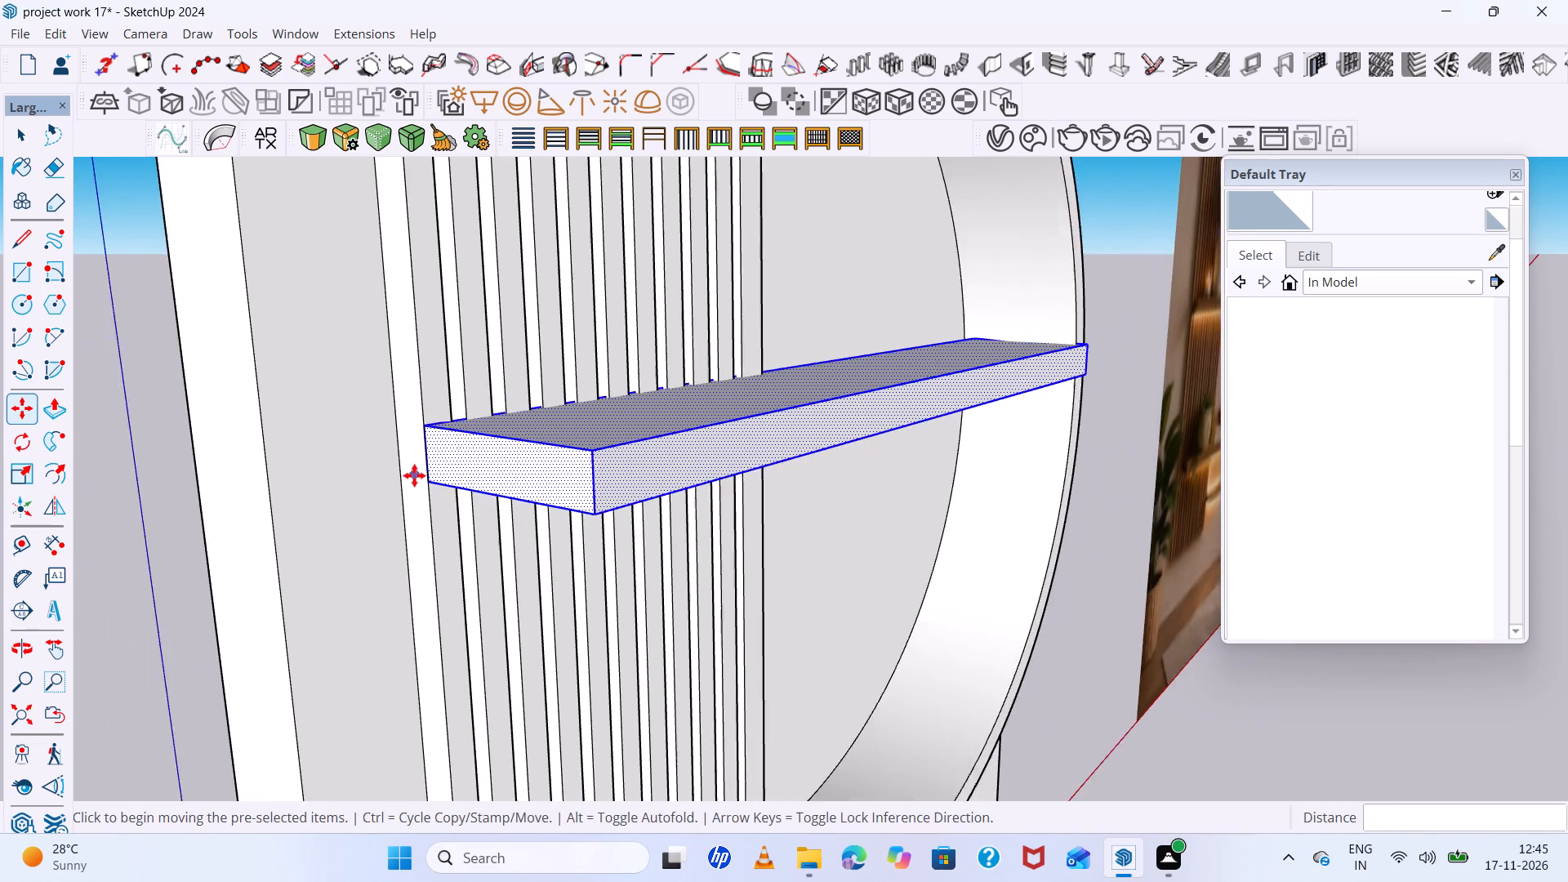
scroll(414, 475, down, 4)
middle_drag(414, 475, 395, 476)
scroll(393, 476, up, 1)
scroll(392, 476, down, 10)
scroll(547, 465, up, 5)
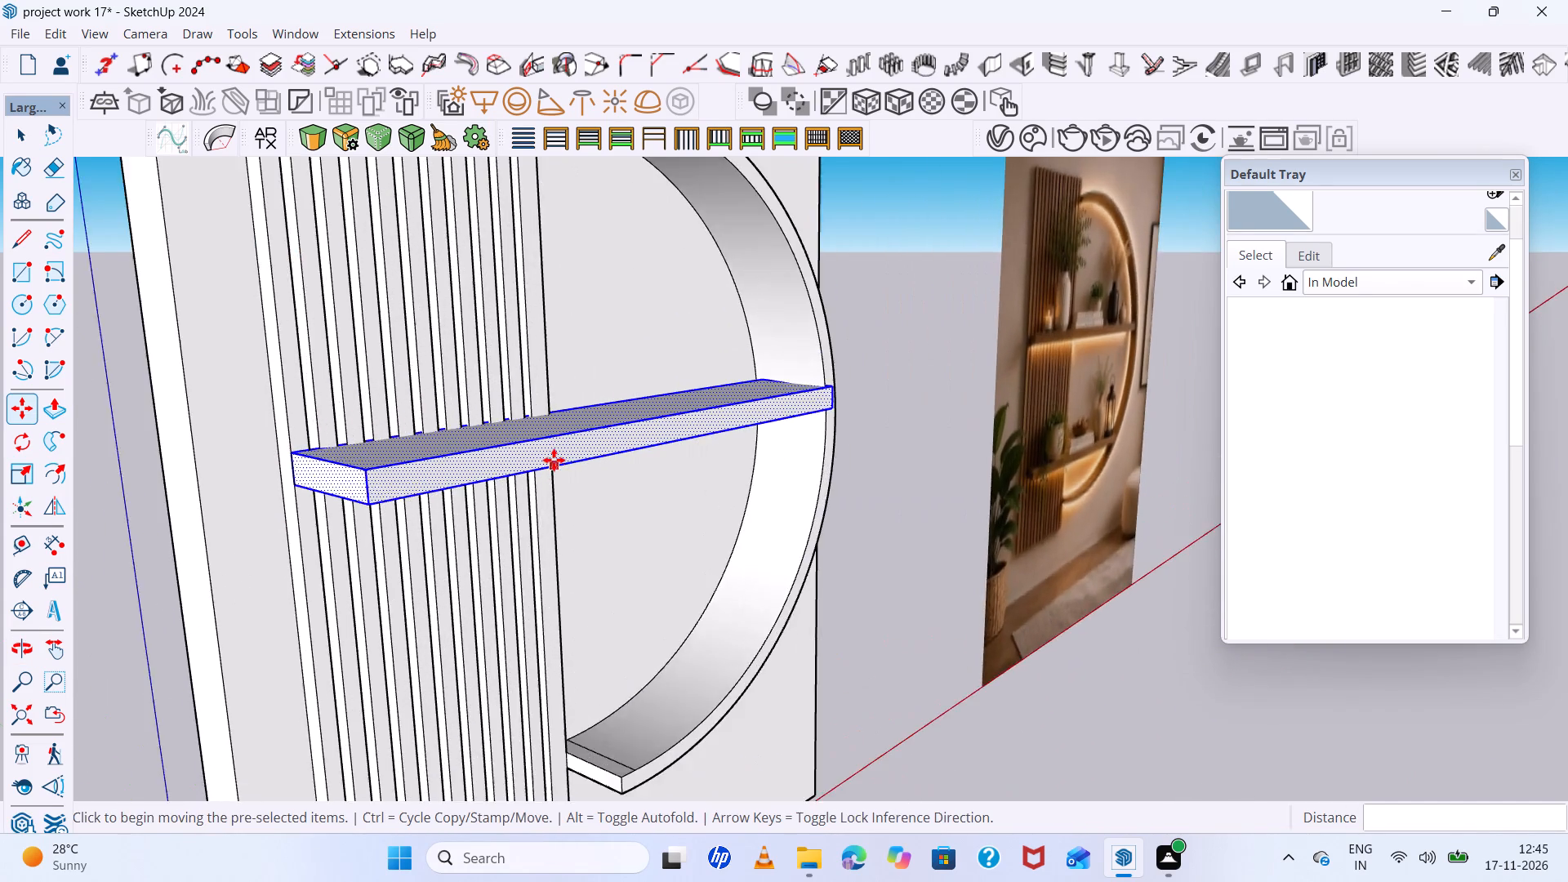
scroll(554, 458, down, 1)
middle_drag(554, 458, 453, 582)
scroll(743, 374, up, 11)
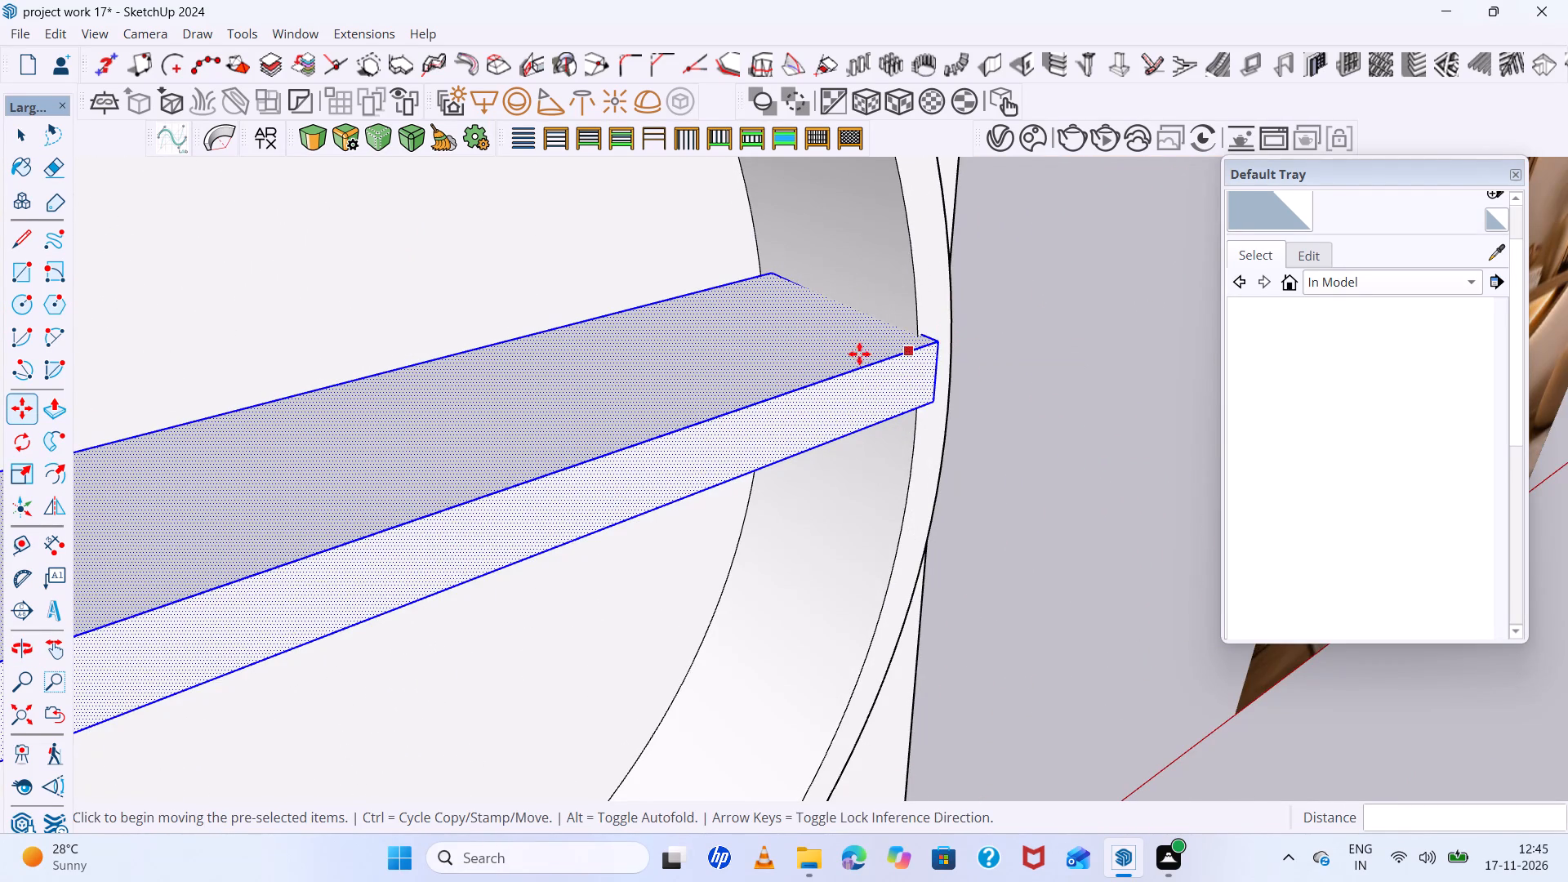
Make the selected shelf crossing the slats and half-round frame into a group, and deselect it.
key(space)
scroll(756, 374, down, 11)
middle_drag(685, 387, 674, 366)
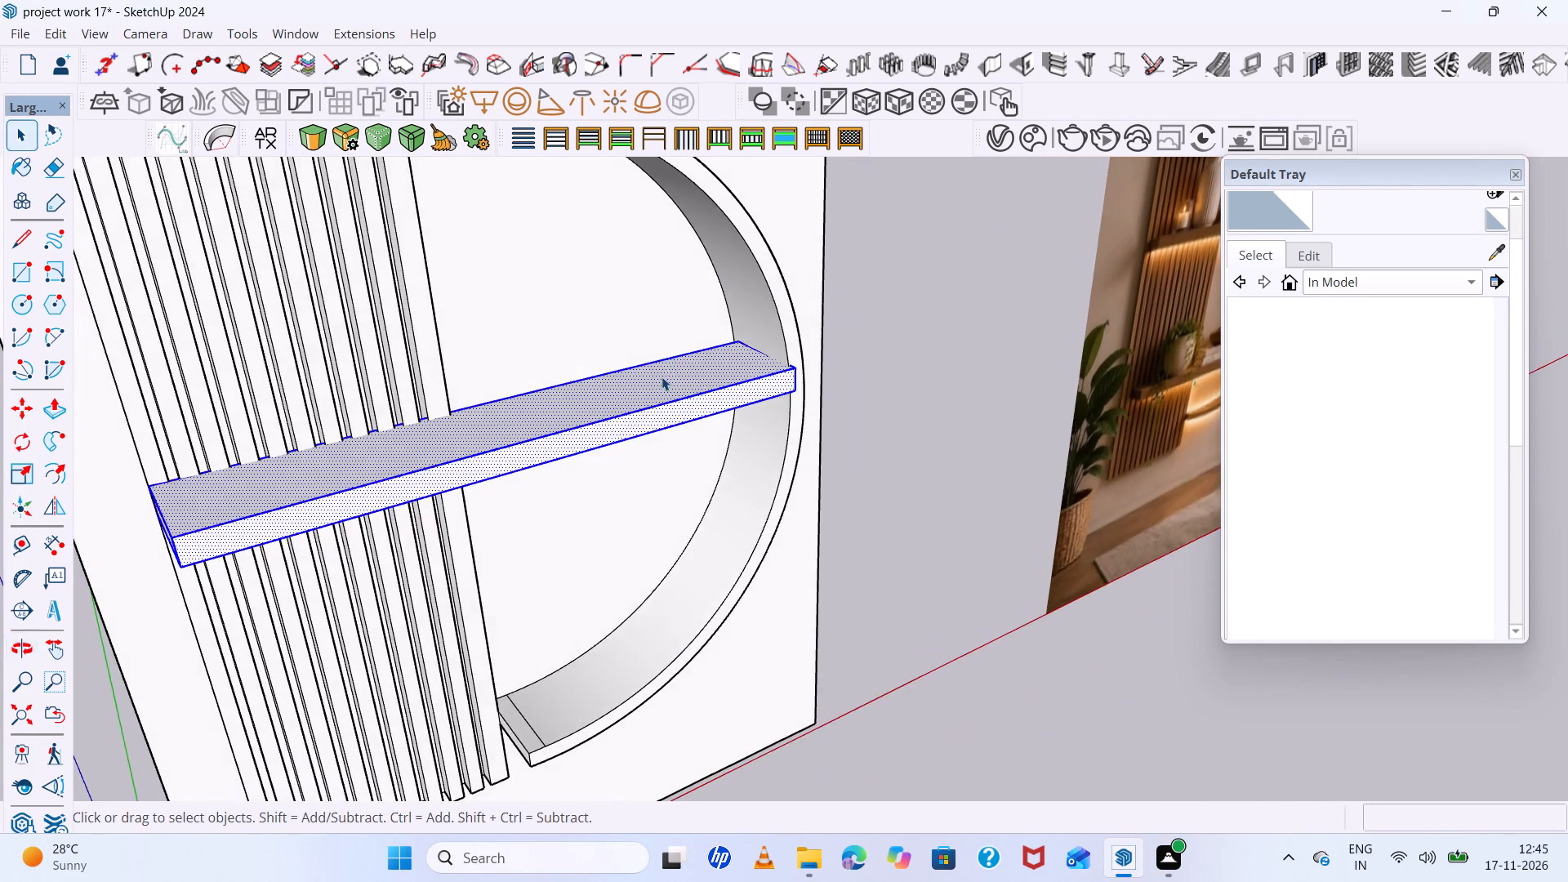
scroll(657, 379, down, 6)
middle_drag(670, 396, 652, 341)
scroll(651, 337, up, 1)
scroll(608, 351, down, 6)
middle_drag(687, 377, 610, 332)
scroll(726, 374, up, 2)
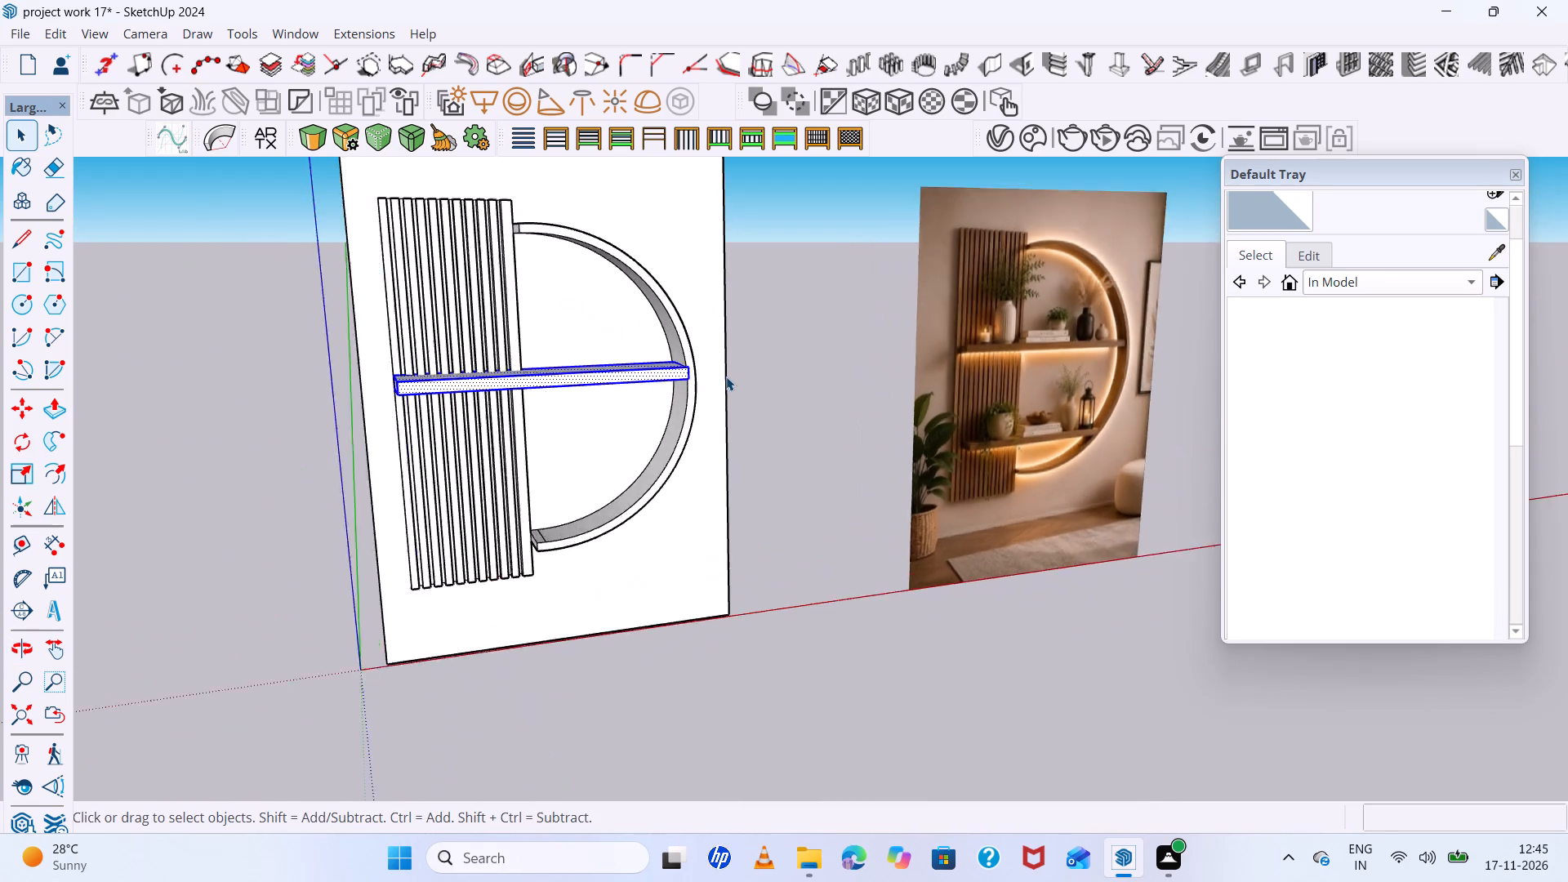
scroll(726, 376, up, 3)
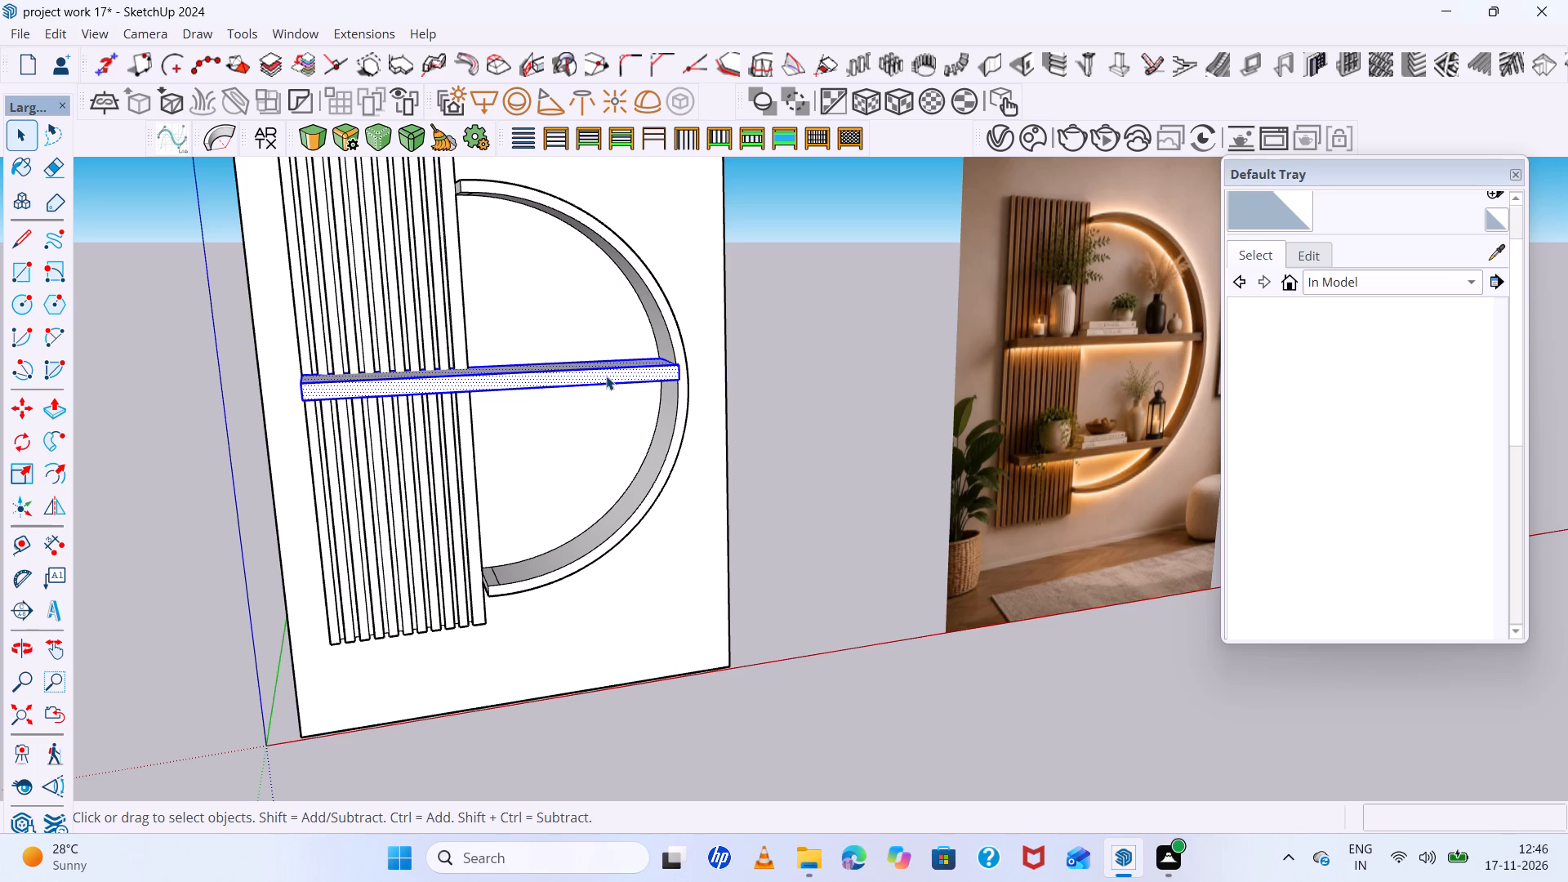
scroll(608, 382, up, 7)
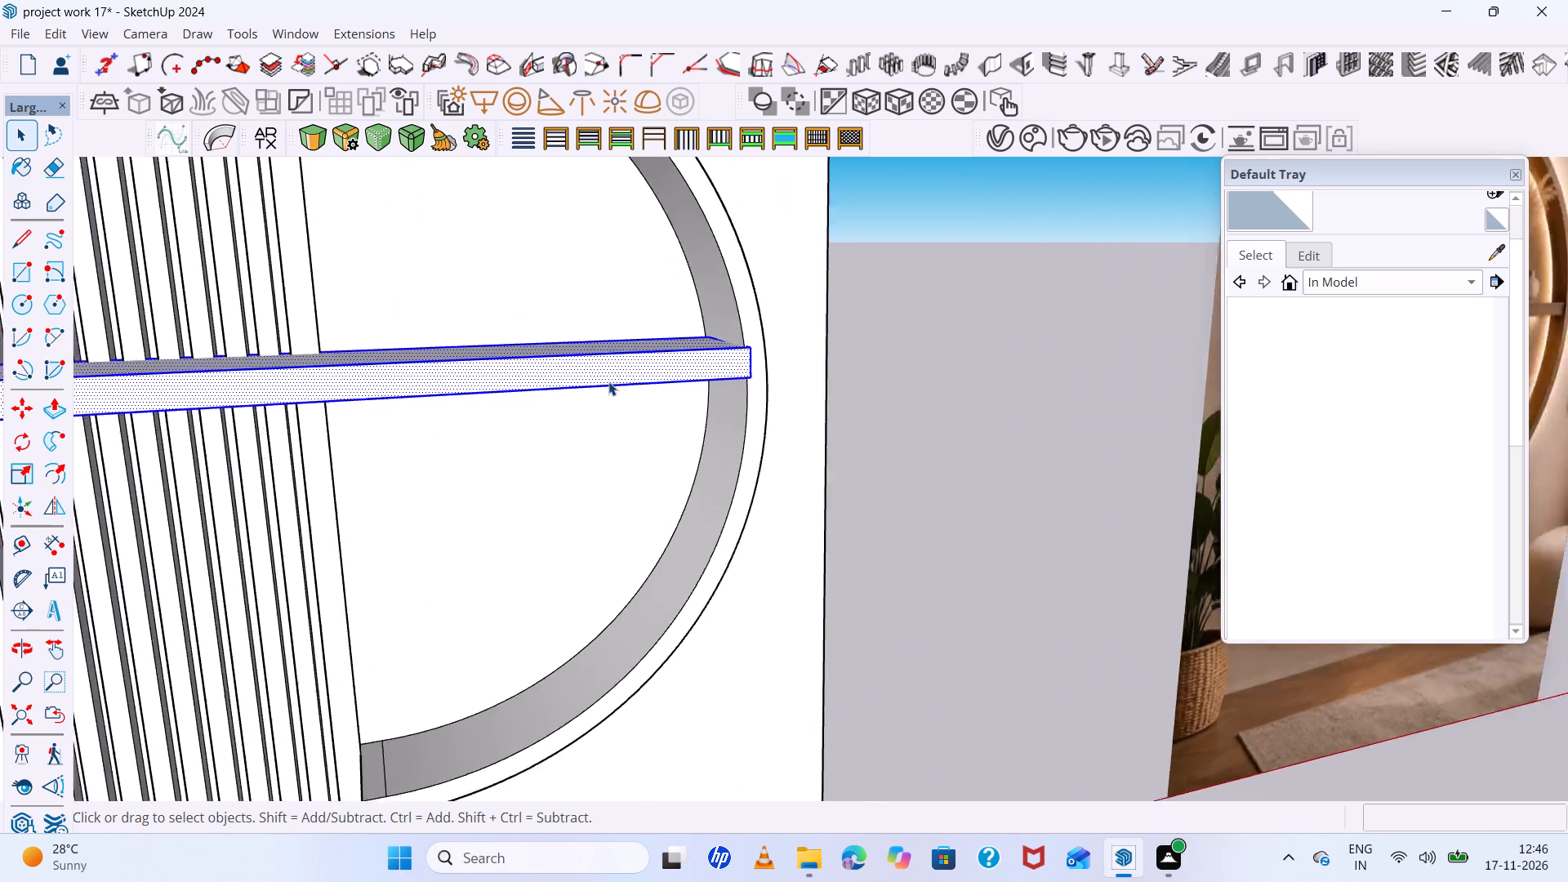
scroll(608, 381, up, 3)
right_click(606, 372)
click(639, 201)
scroll(632, 371, down, 5)
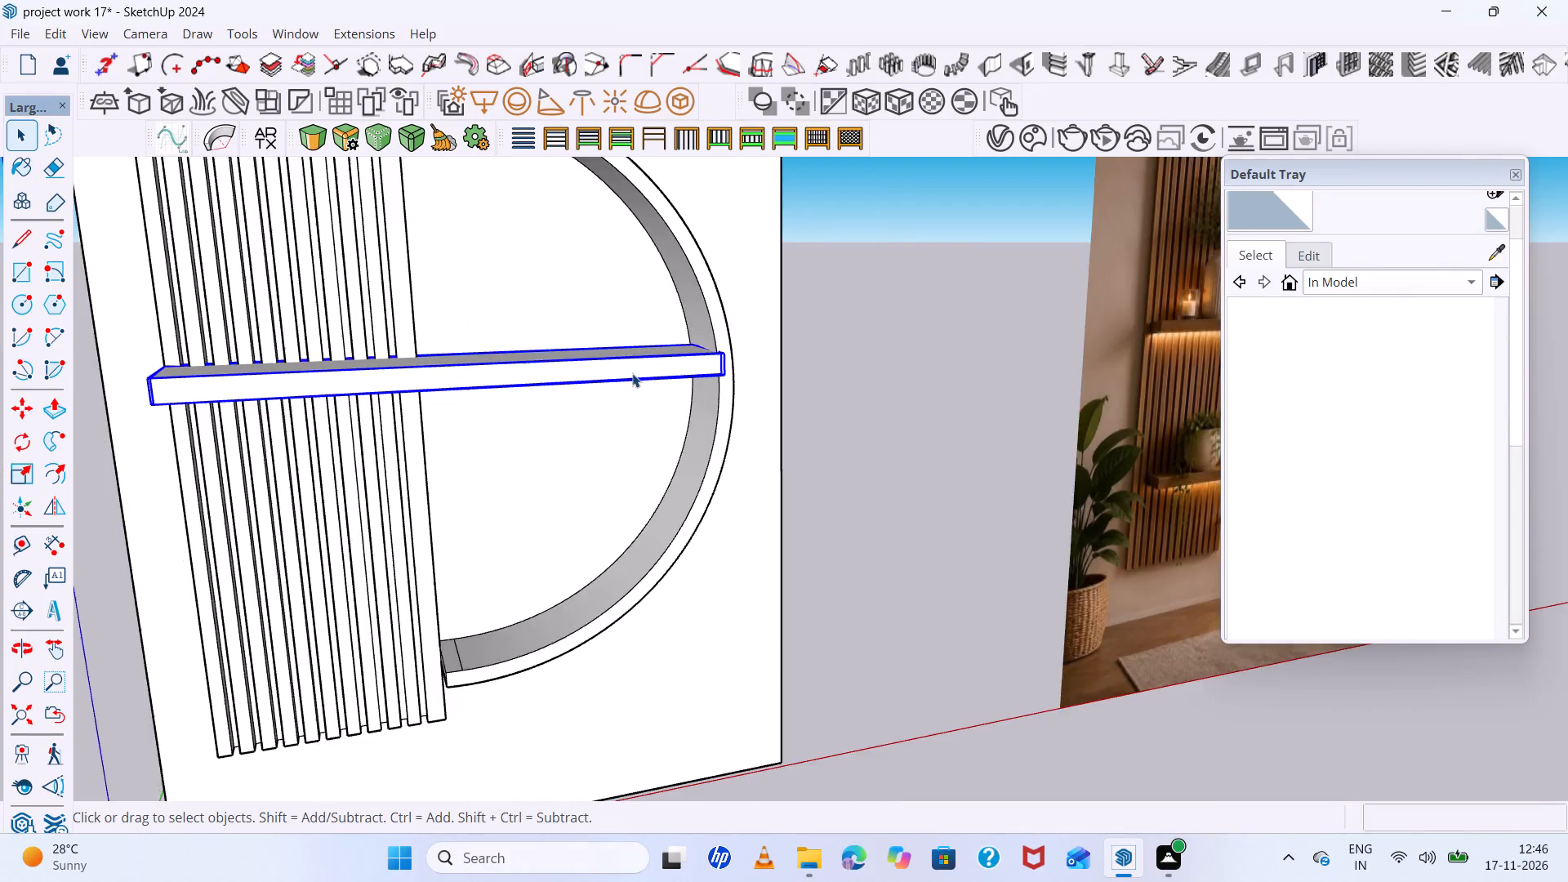
scroll(632, 373, down, 6)
middle_drag(661, 403, 817, 460)
scroll(815, 443, down, 6)
click(499, 587)
Examine the grouped shelf from several angles, comparing its position and ends at the slats and half-round frame with the reference image.
scroll(556, 549, up, 5)
scroll(556, 547, down, 4)
middle_drag(556, 547, 550, 532)
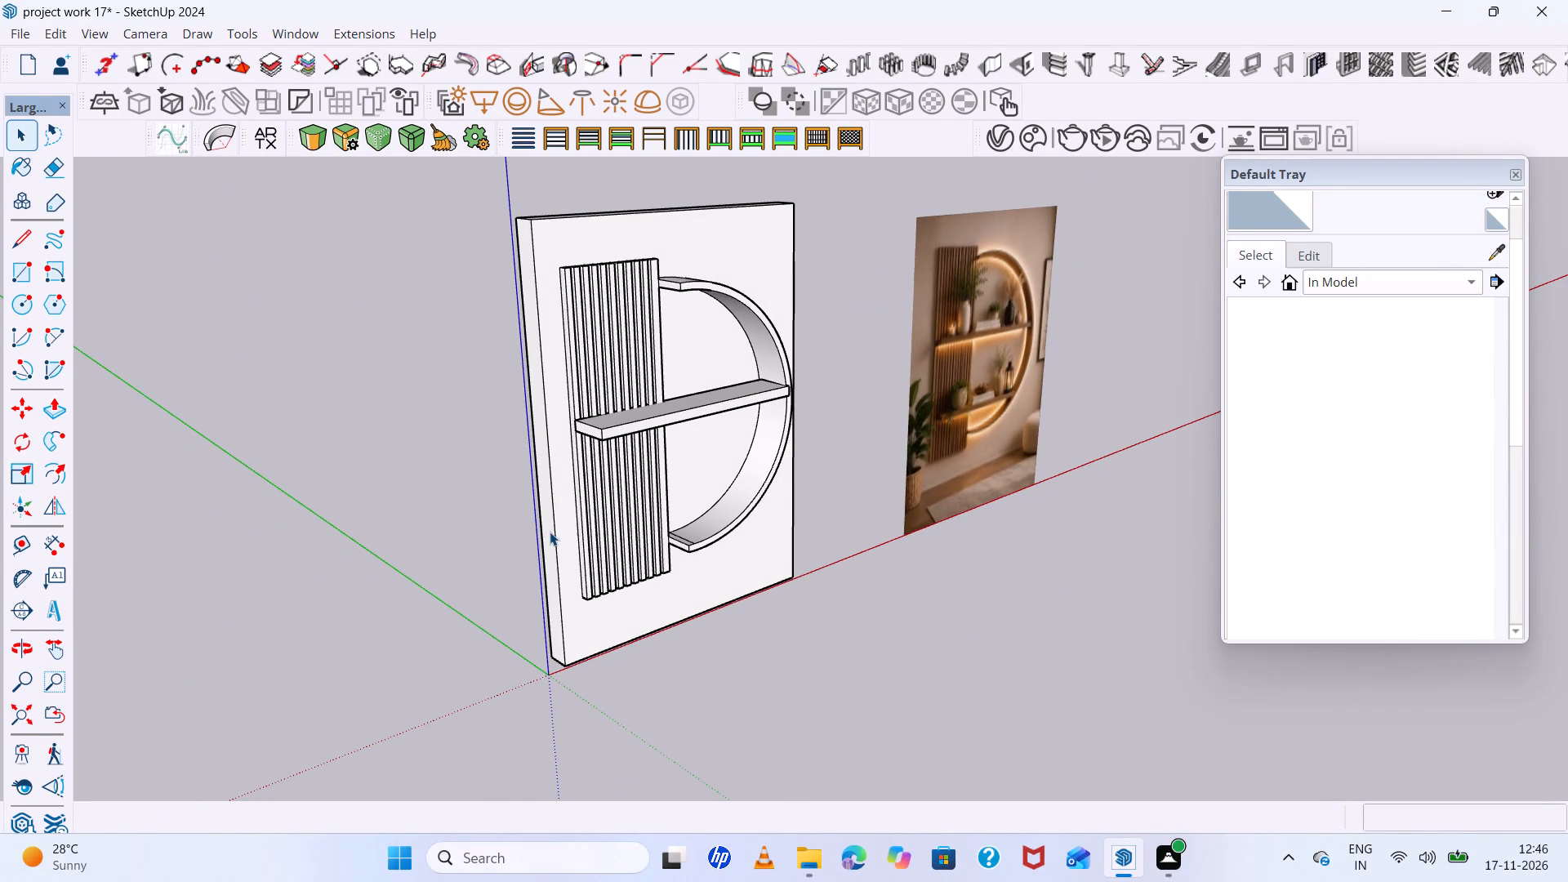
scroll(550, 532, down, 5)
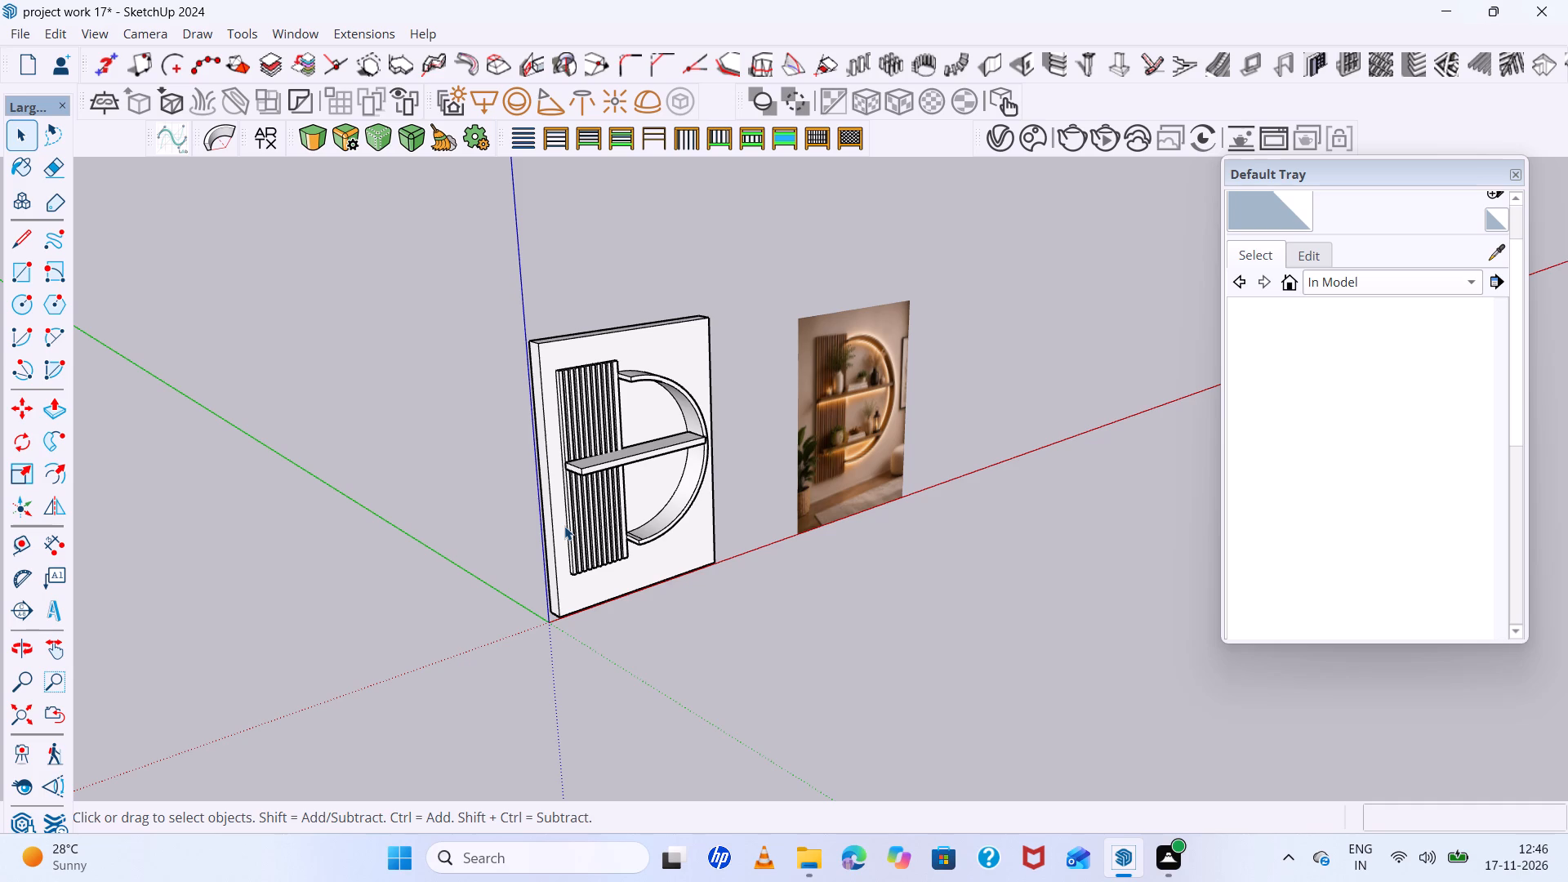
scroll(771, 464, up, 15)
middle_drag(675, 429, 586, 424)
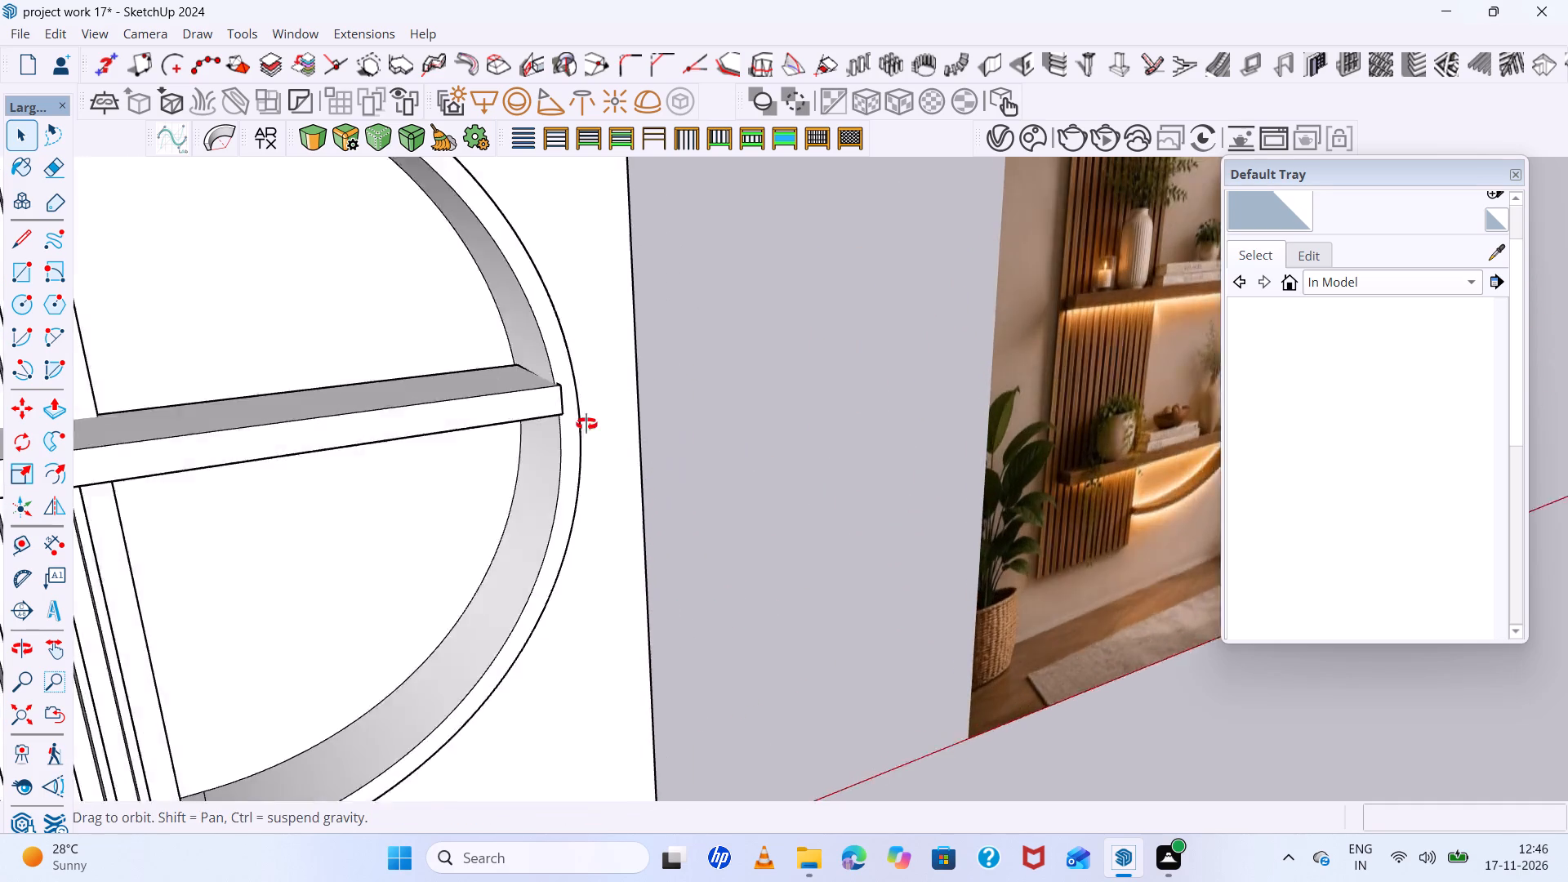
middle_drag(586, 424, 392, 428)
scroll(621, 457, down, 2)
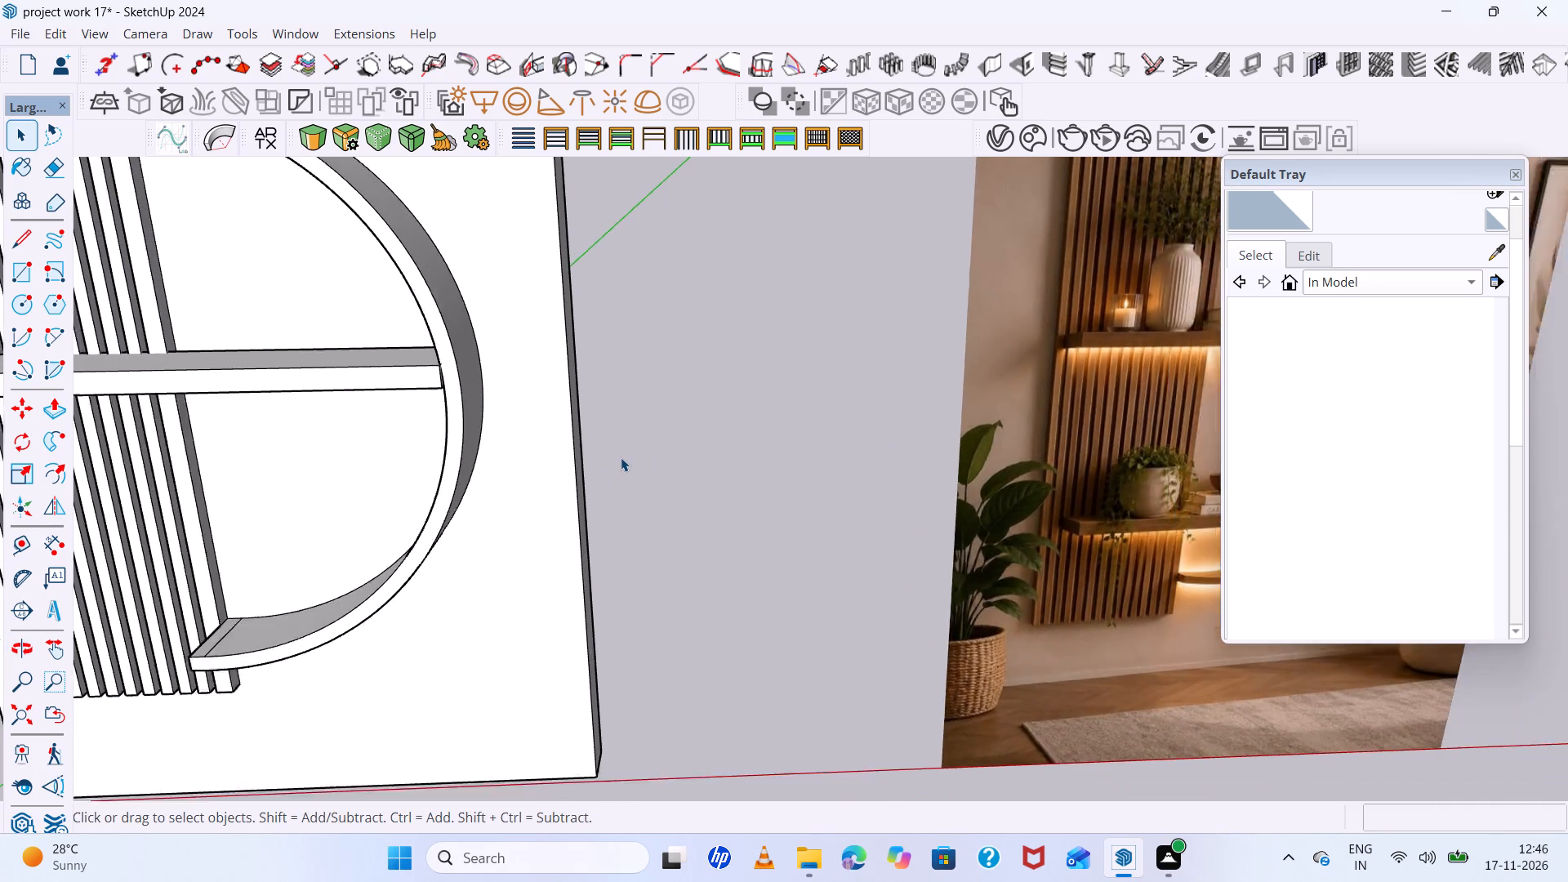
scroll(621, 457, down, 3)
middle_drag(623, 434, 624, 408)
scroll(704, 474, down, 5)
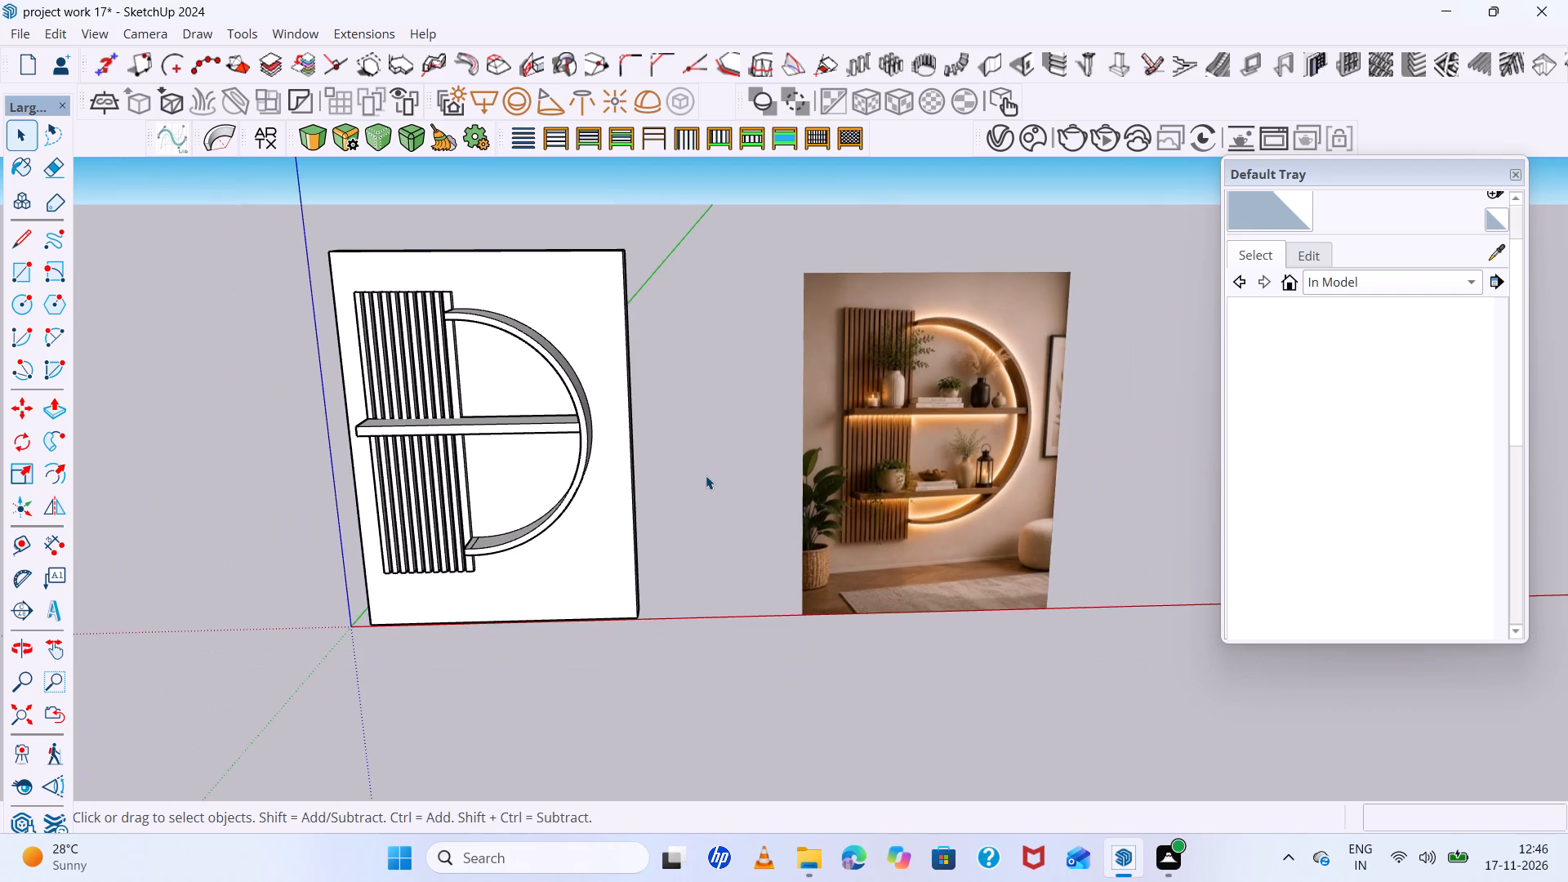
scroll(705, 525, down, 4)
scroll(654, 440, up, 10)
middle_drag(646, 471, 639, 429)
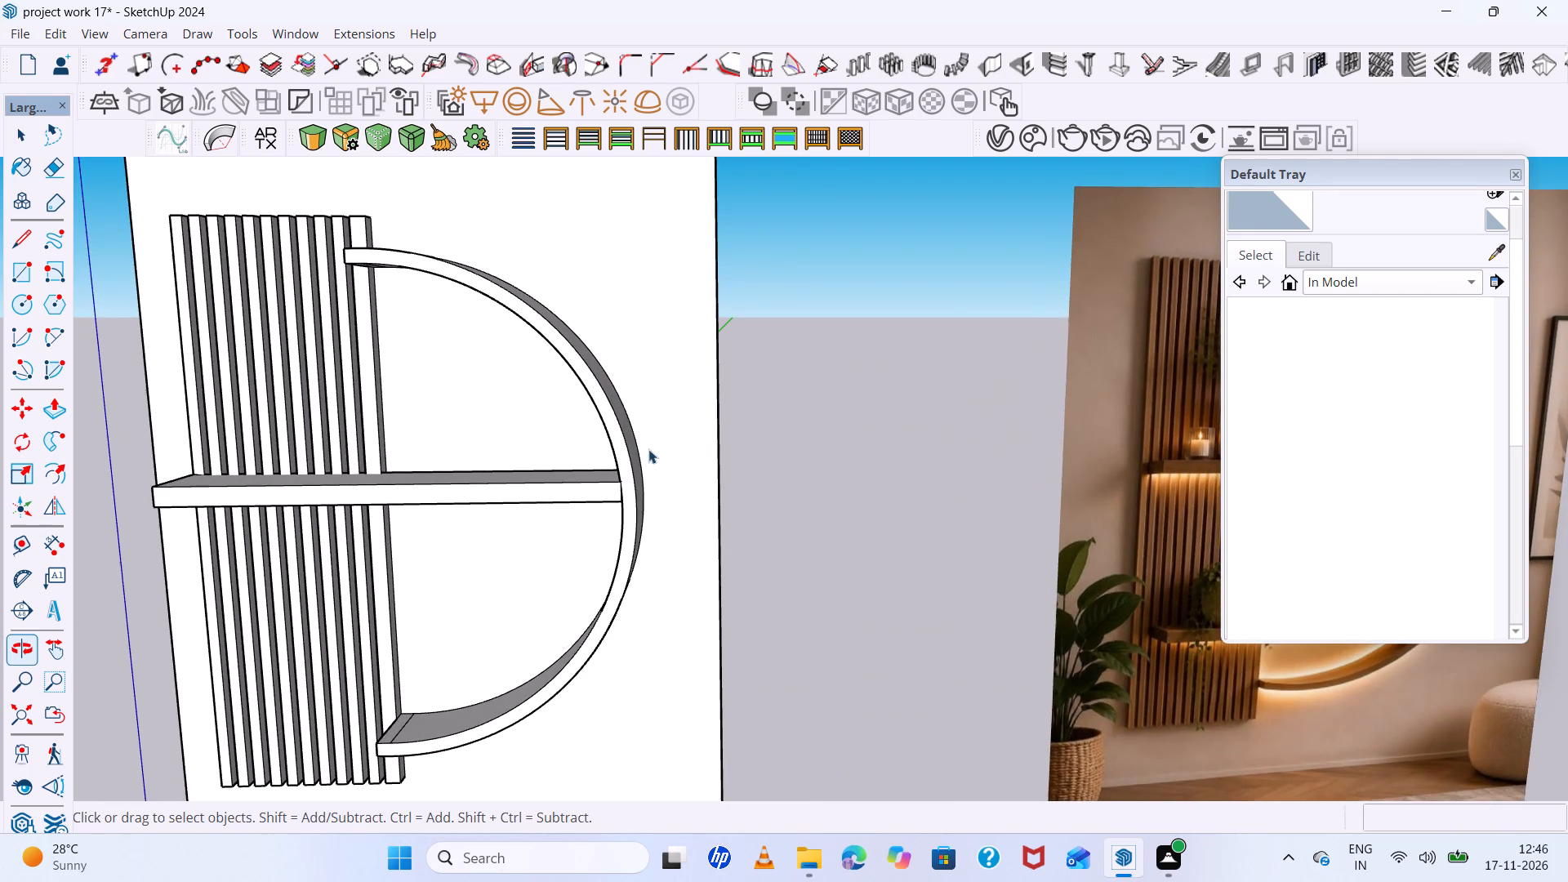
scroll(653, 463, down, 4)
middle_drag(653, 463, 665, 441)
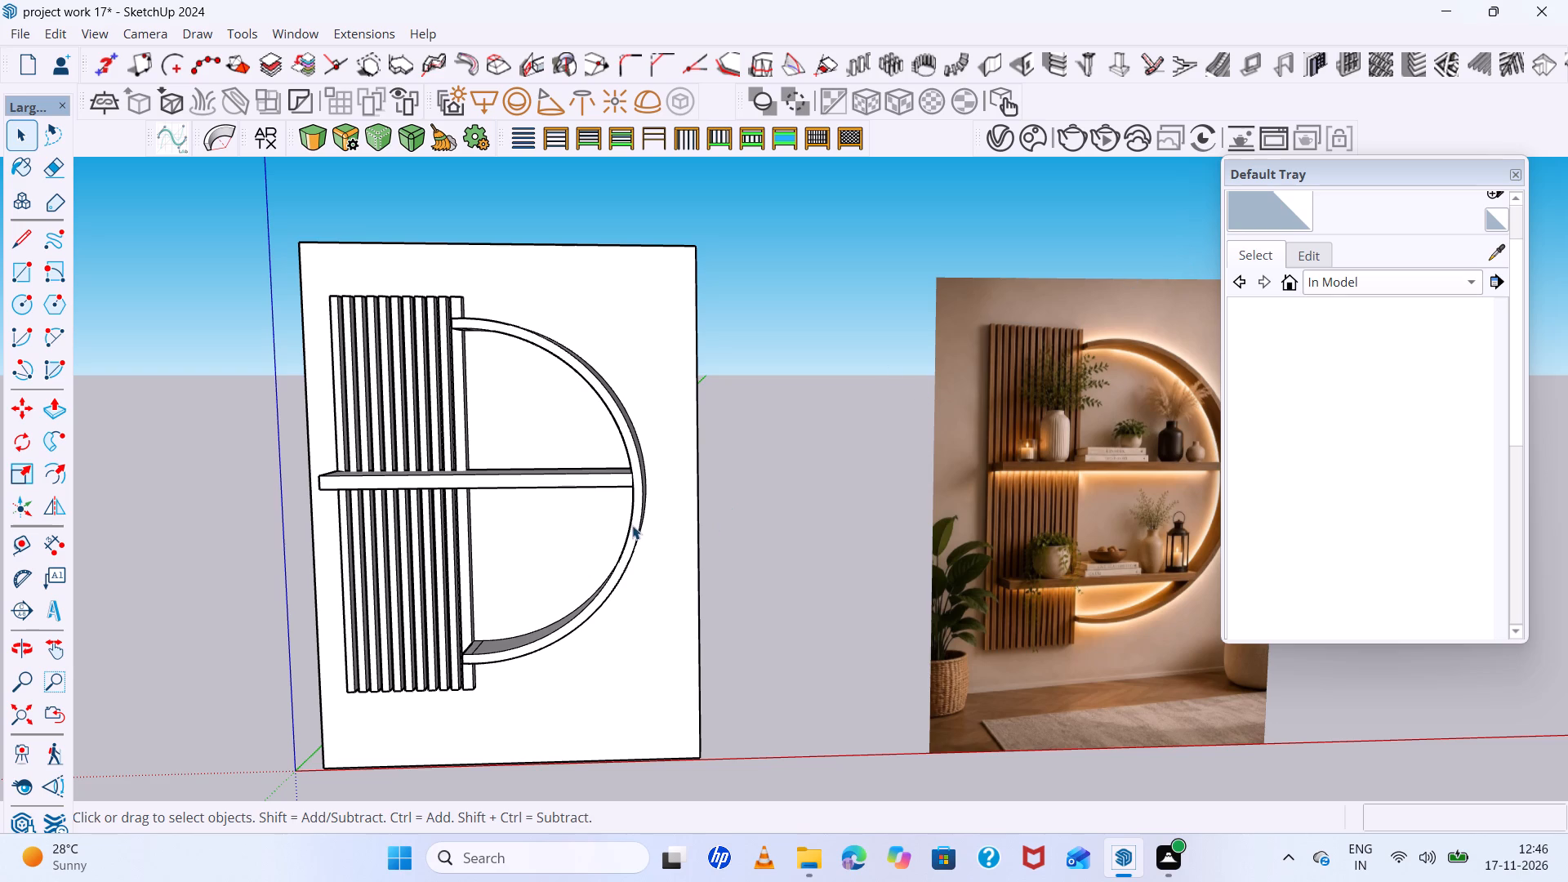
scroll(301, 483, up, 9)
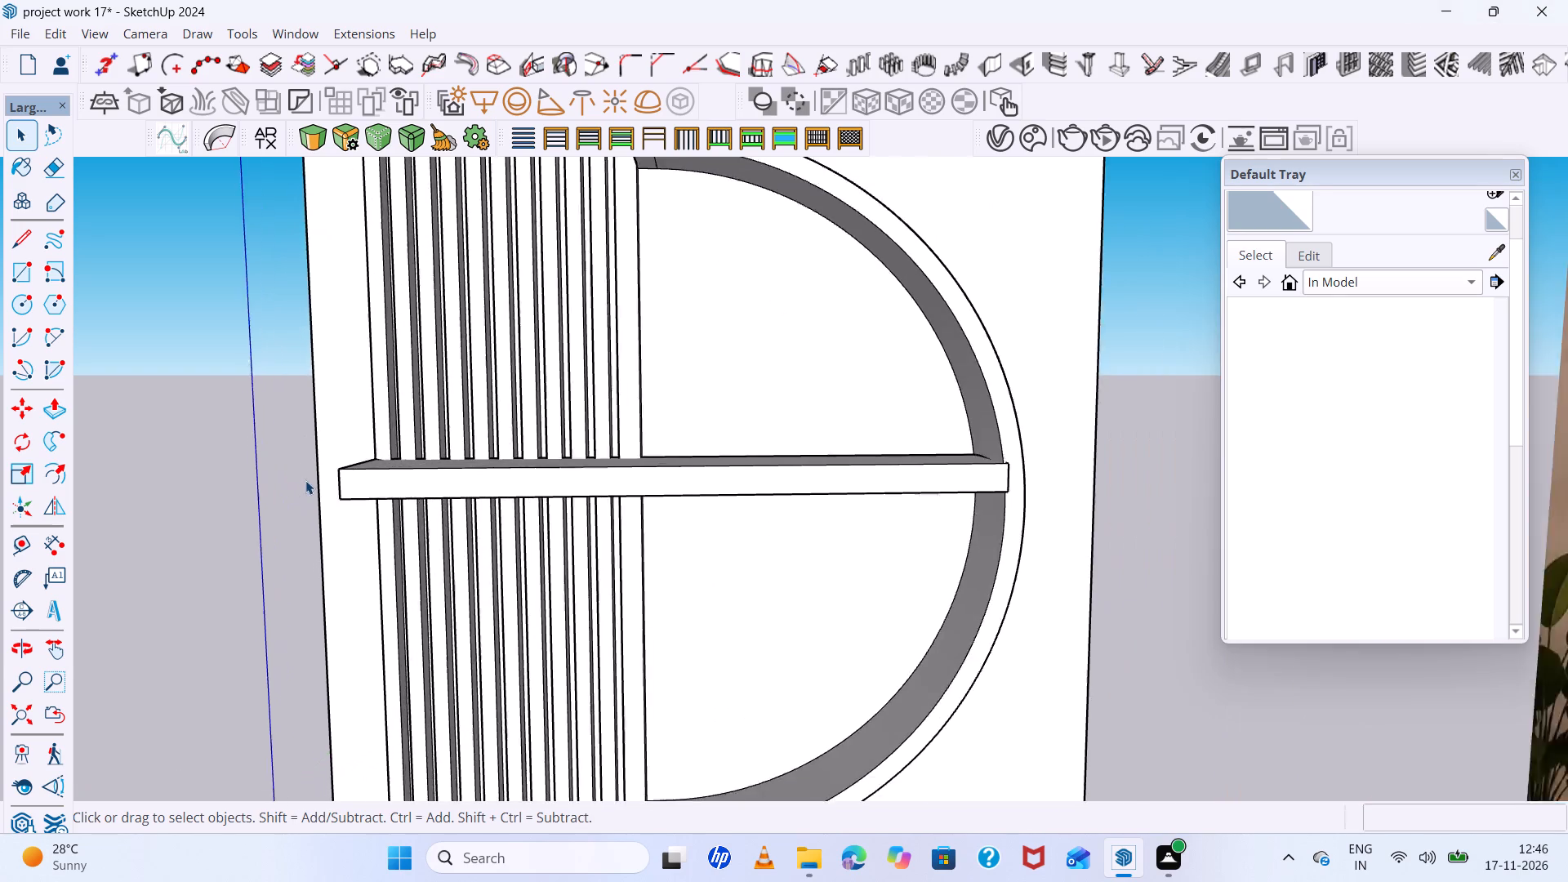
scroll(305, 480, up, 1)
middle_drag(314, 479, 715, 504)
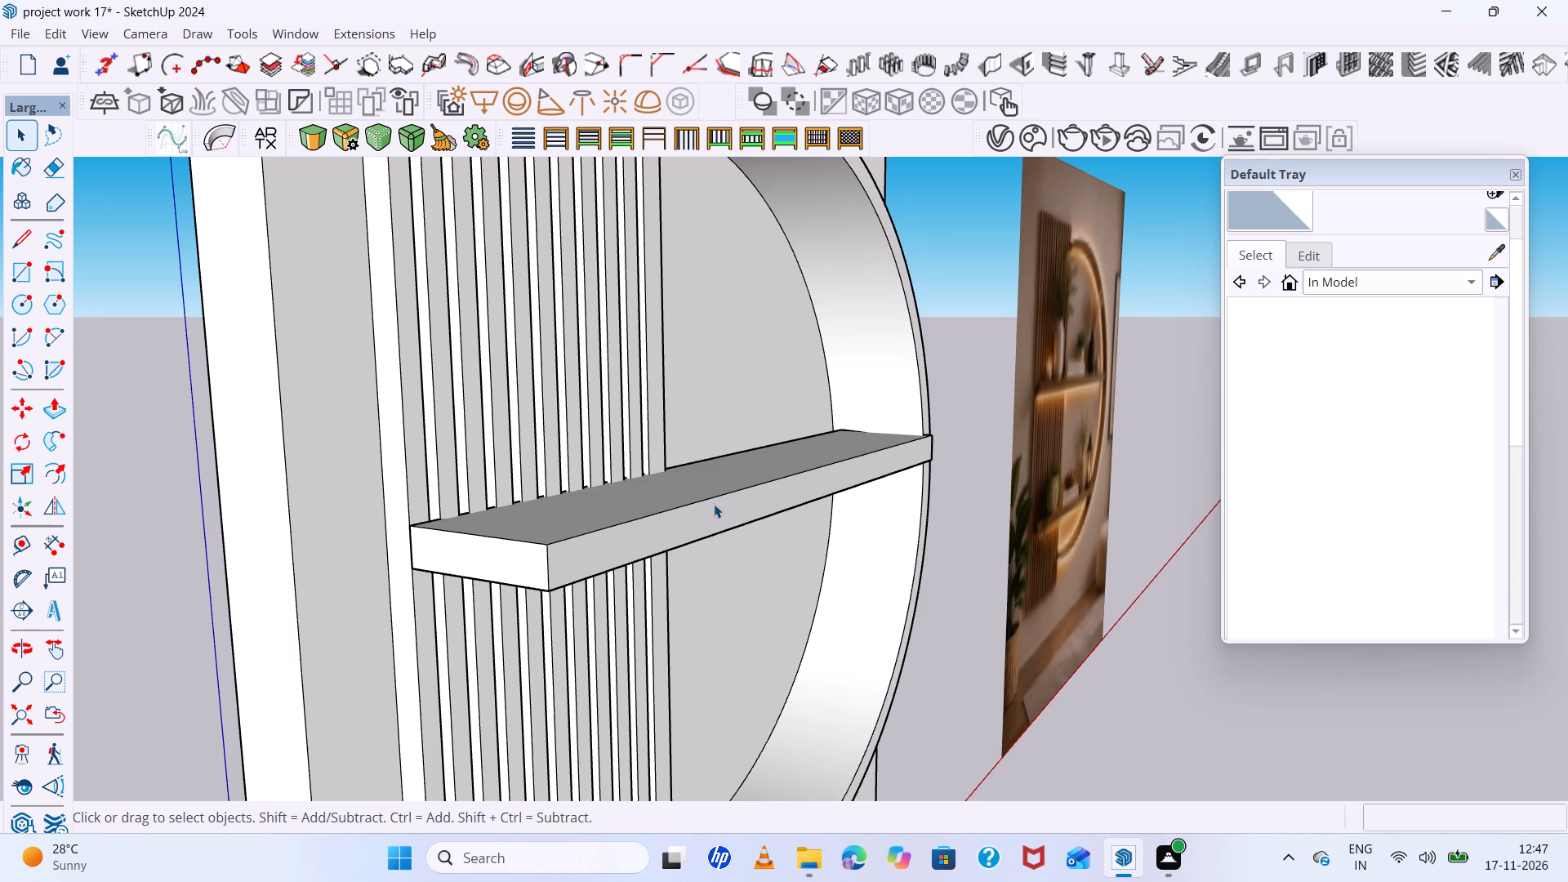
scroll(714, 504, down, 3)
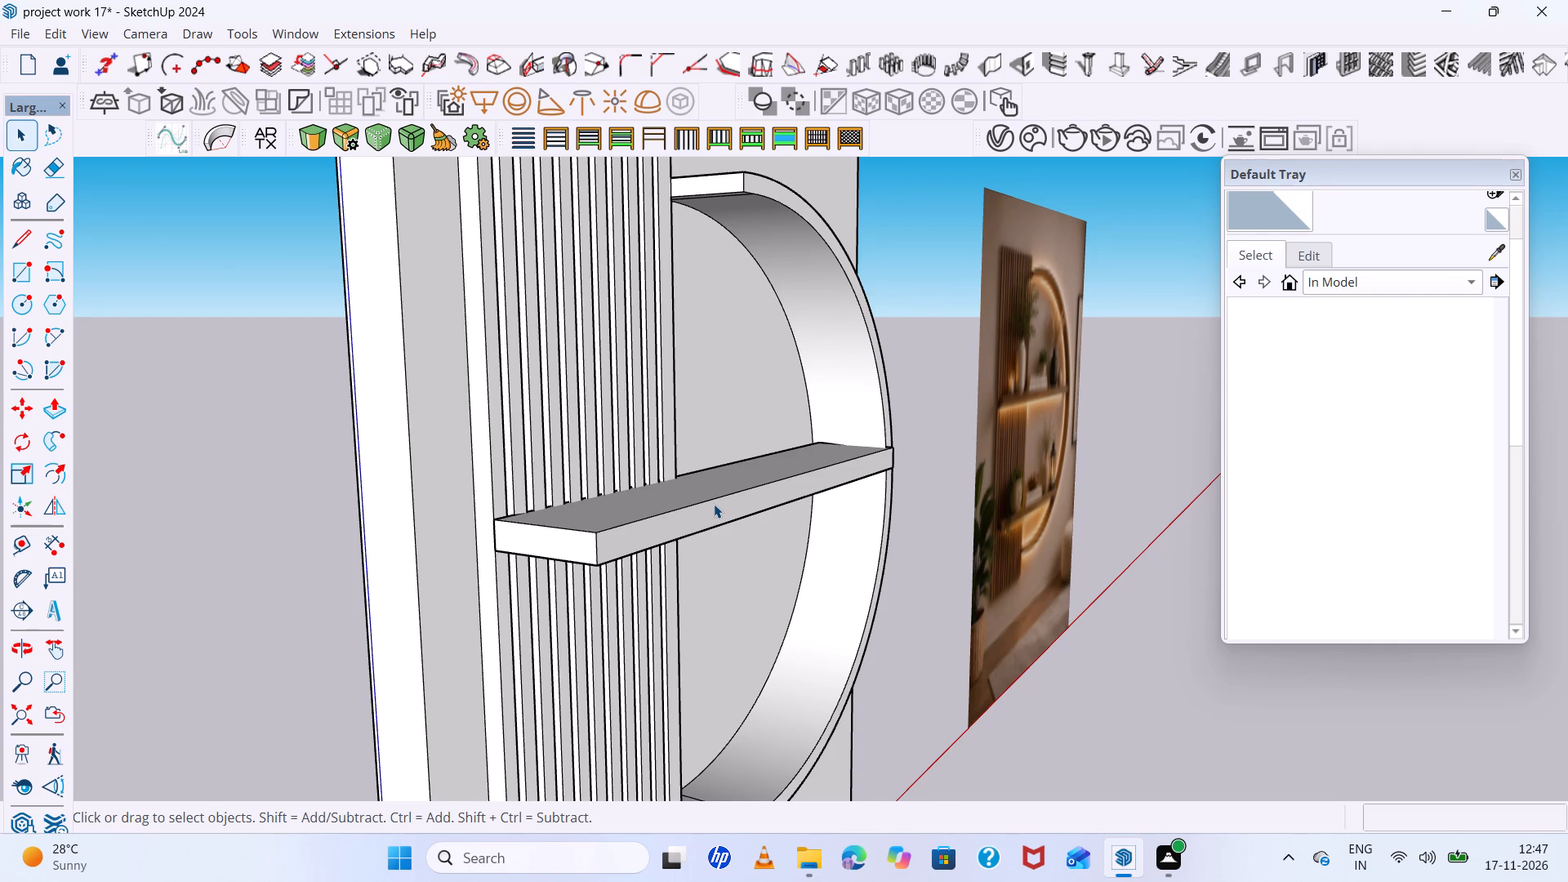
scroll(714, 504, up, 3)
scroll(714, 504, down, 3)
middle_drag(711, 504, 661, 515)
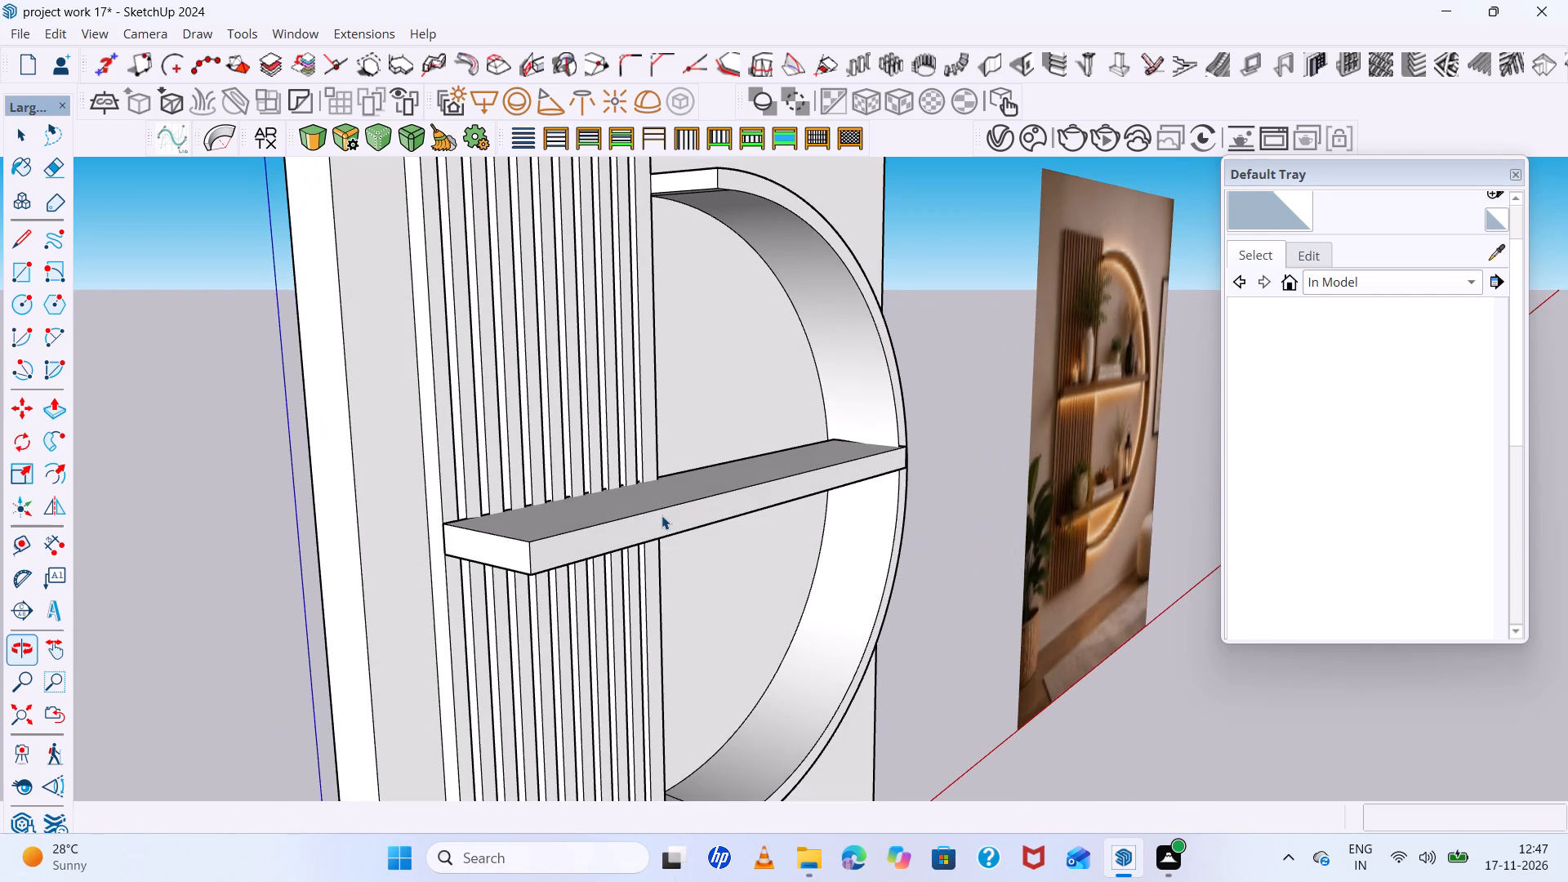
scroll(661, 515, up, 3)
scroll(661, 515, down, 4)
middle_drag(661, 515, 658, 490)
scroll(658, 490, up, 2)
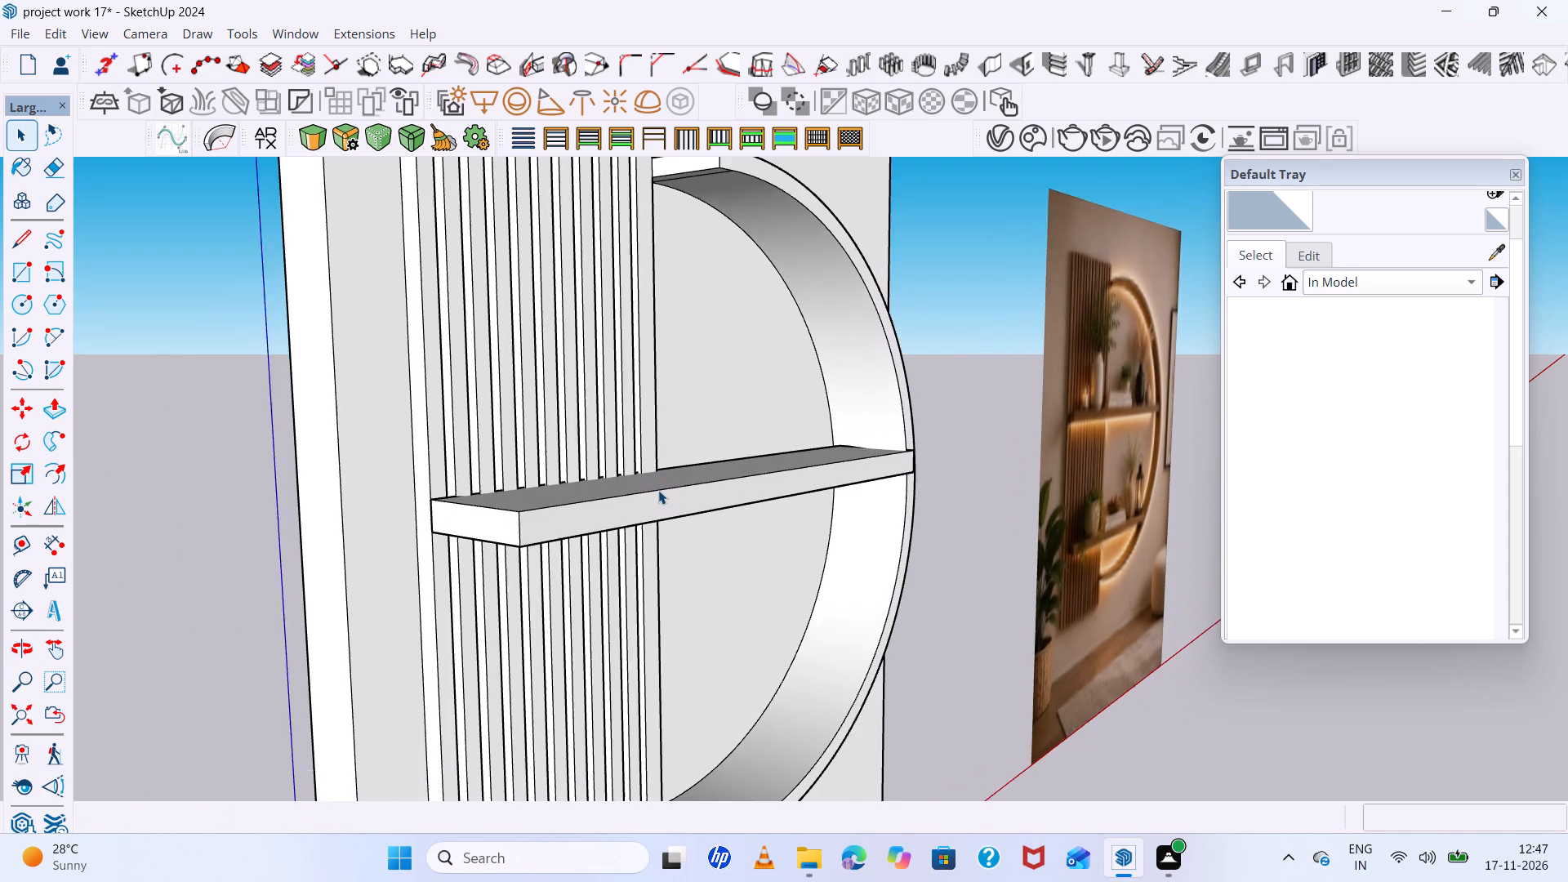
scroll(658, 490, up, 2)
scroll(658, 490, down, 4)
middle_drag(616, 501, 535, 517)
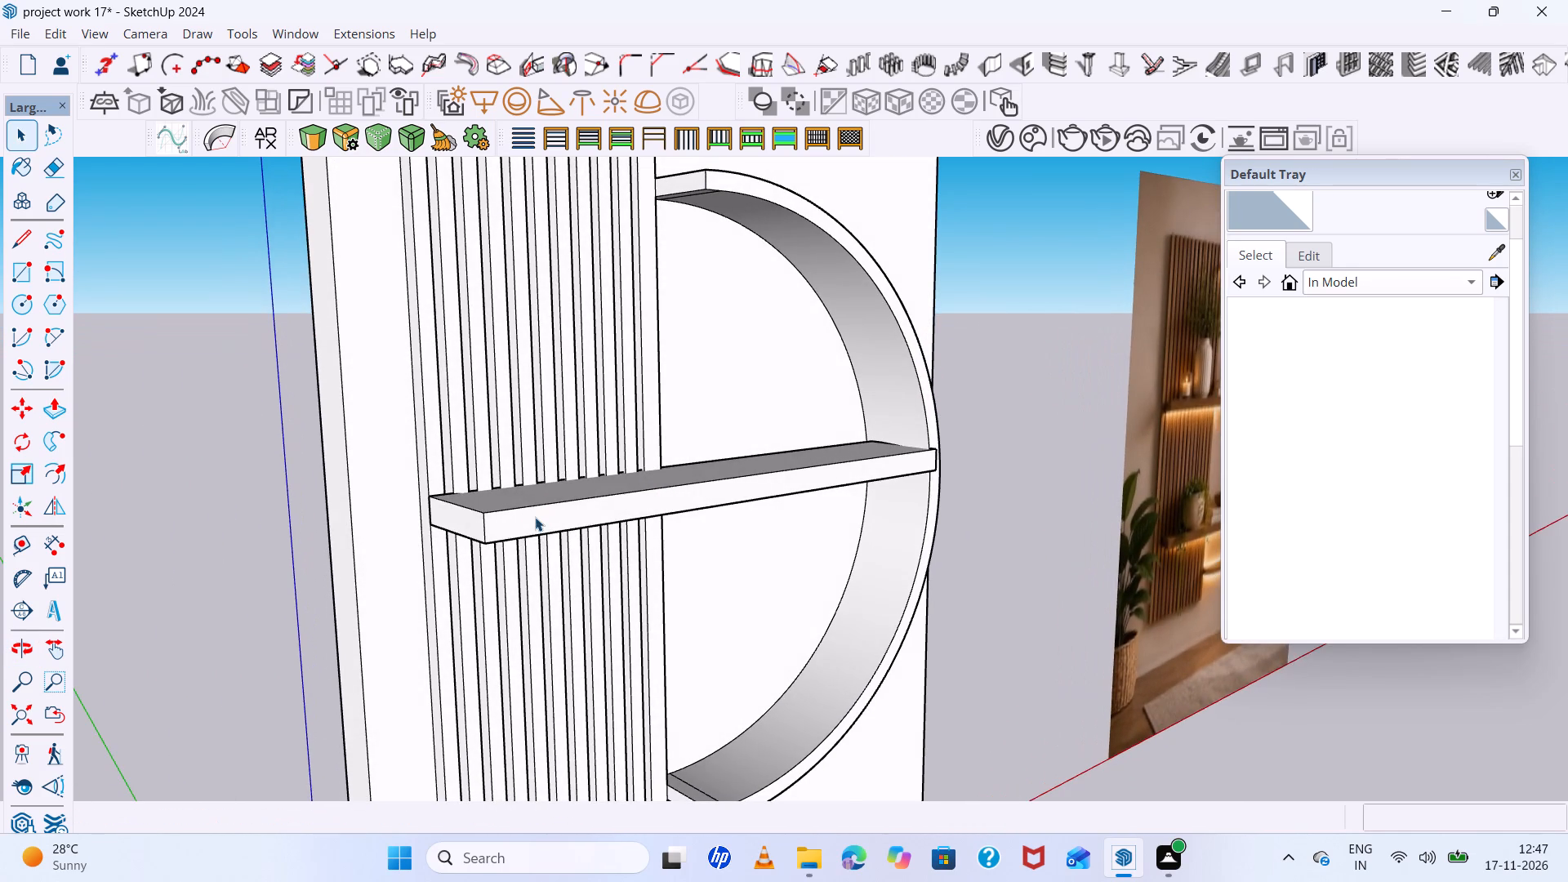
scroll(535, 517, up, 5)
scroll(535, 517, down, 4)
middle_drag(535, 517, 664, 508)
scroll(582, 525, up, 5)
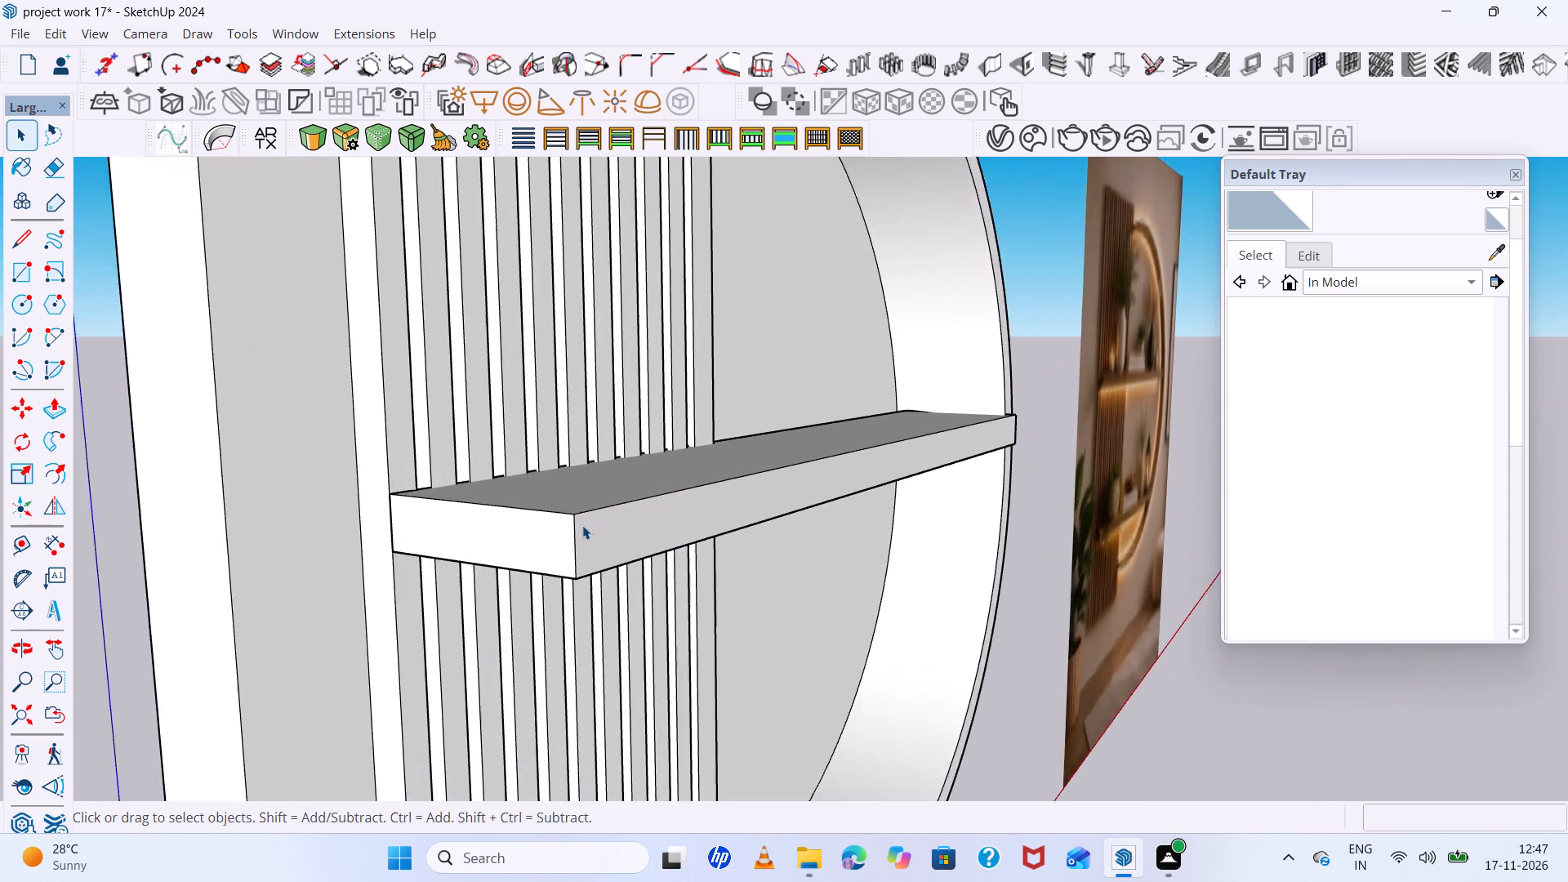
scroll(581, 527, down, 6)
middle_drag(581, 527, 519, 527)
scroll(519, 527, up, 1)
scroll(519, 527, down, 17)
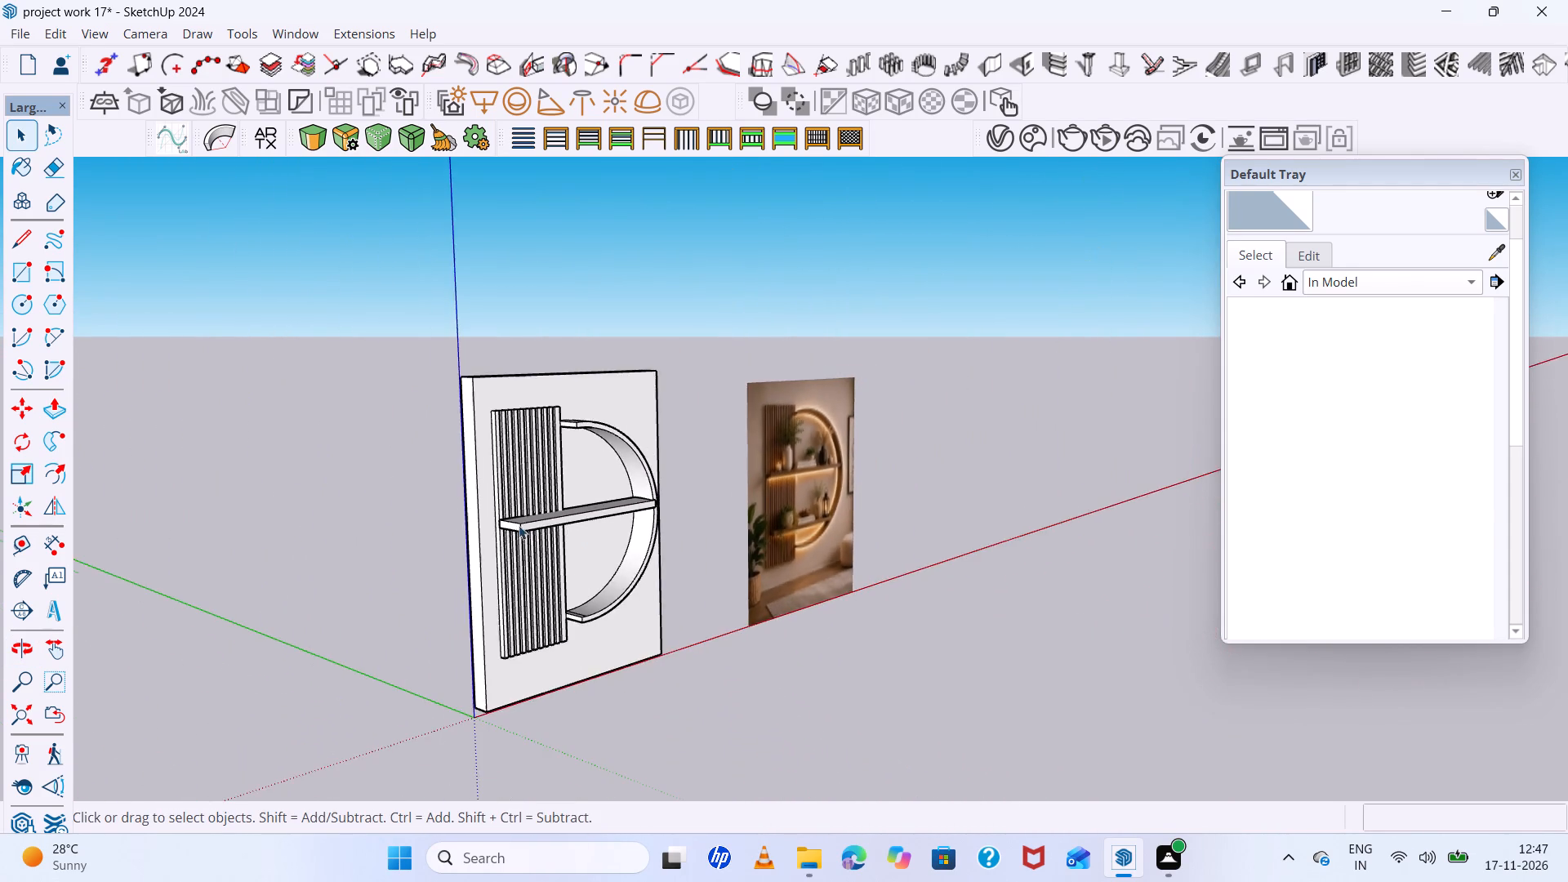
Copy the shelf group from its front lower corner about 1' 1" down to the lower part of the half-round frame.
middle_drag(686, 546, 504, 517)
scroll(576, 501, up, 10)
click(676, 492)
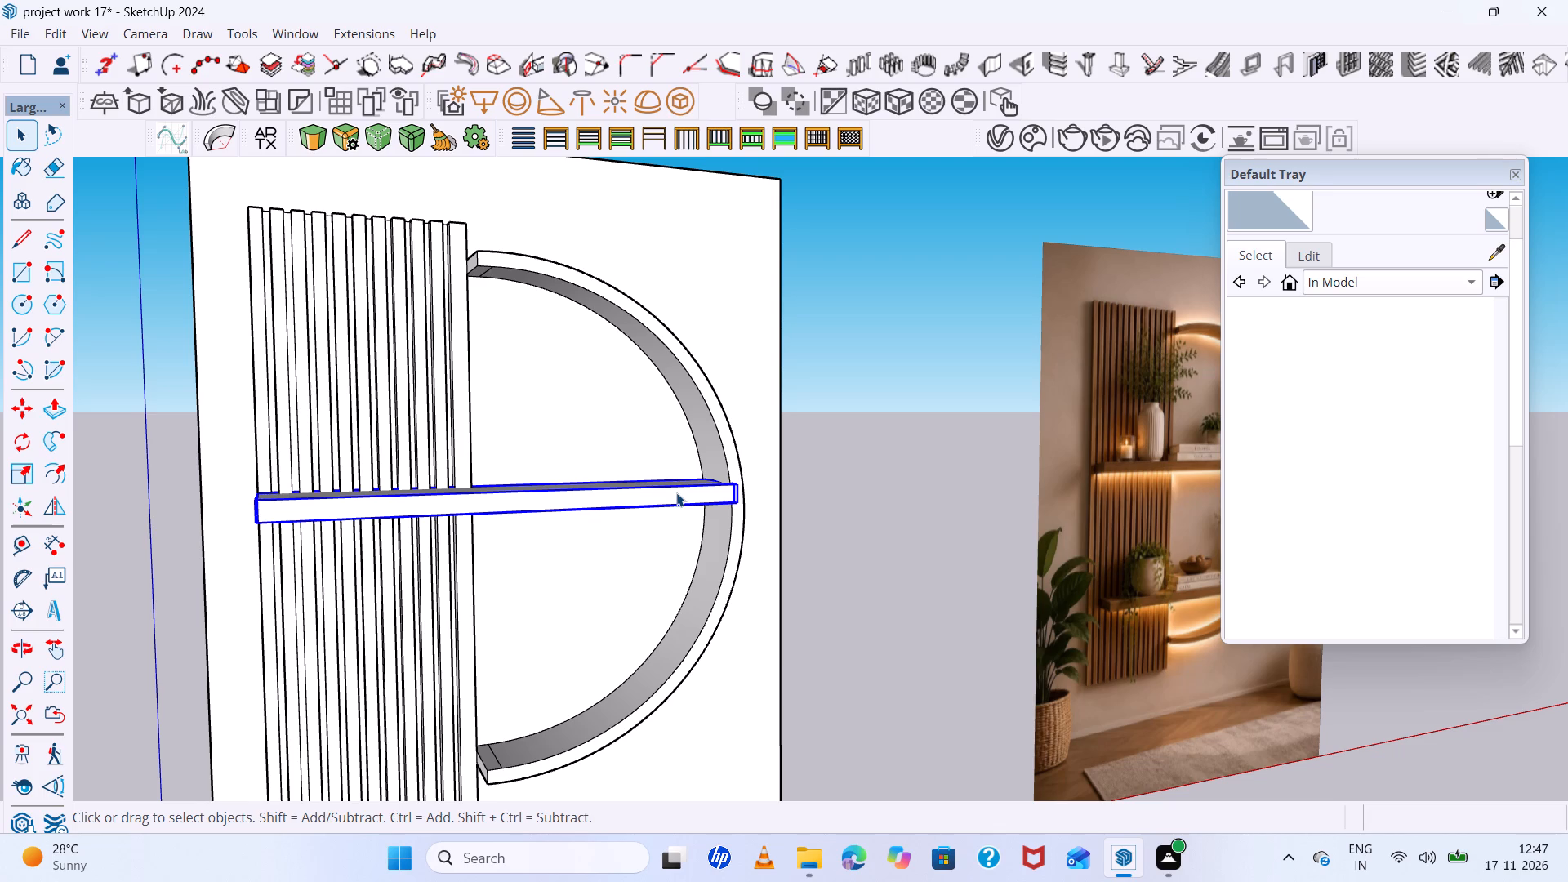
key(m)
scroll(764, 514, up, 5)
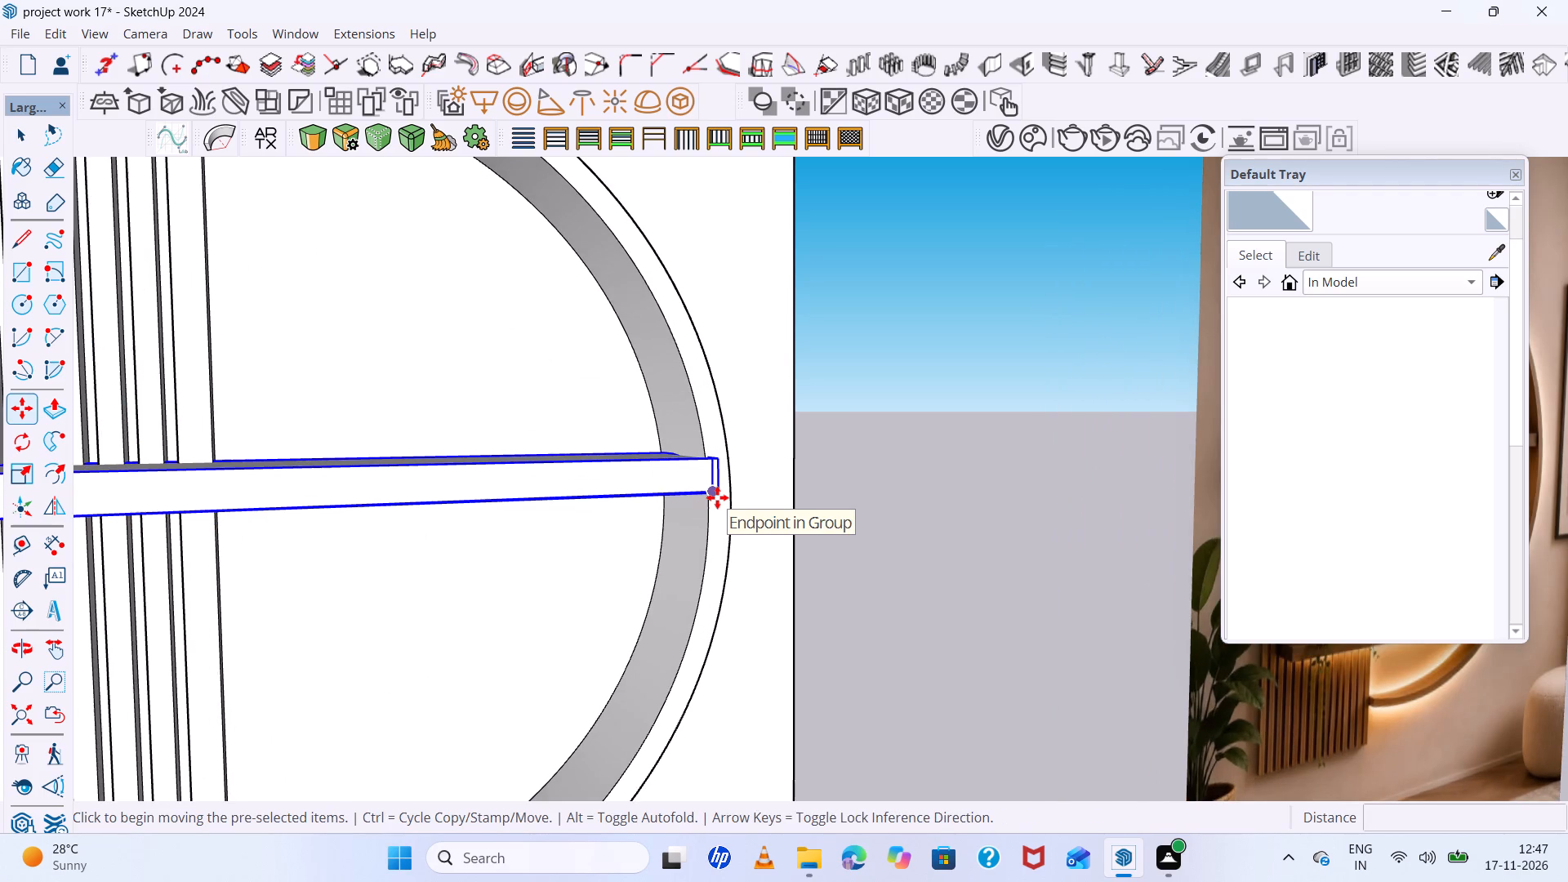
click(717, 497)
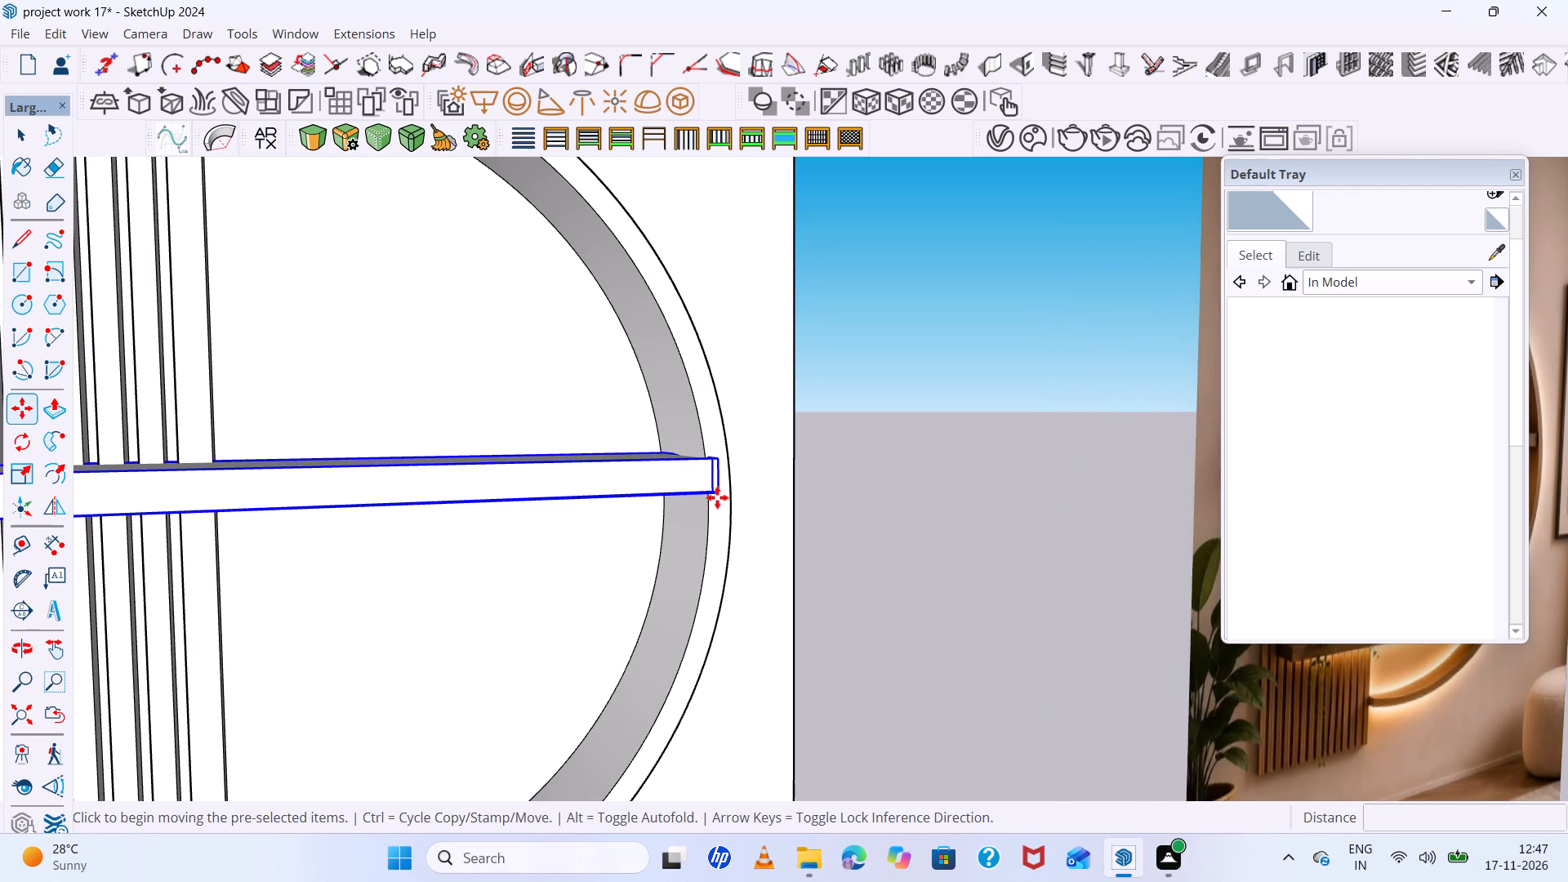
scroll(717, 497, down, 1)
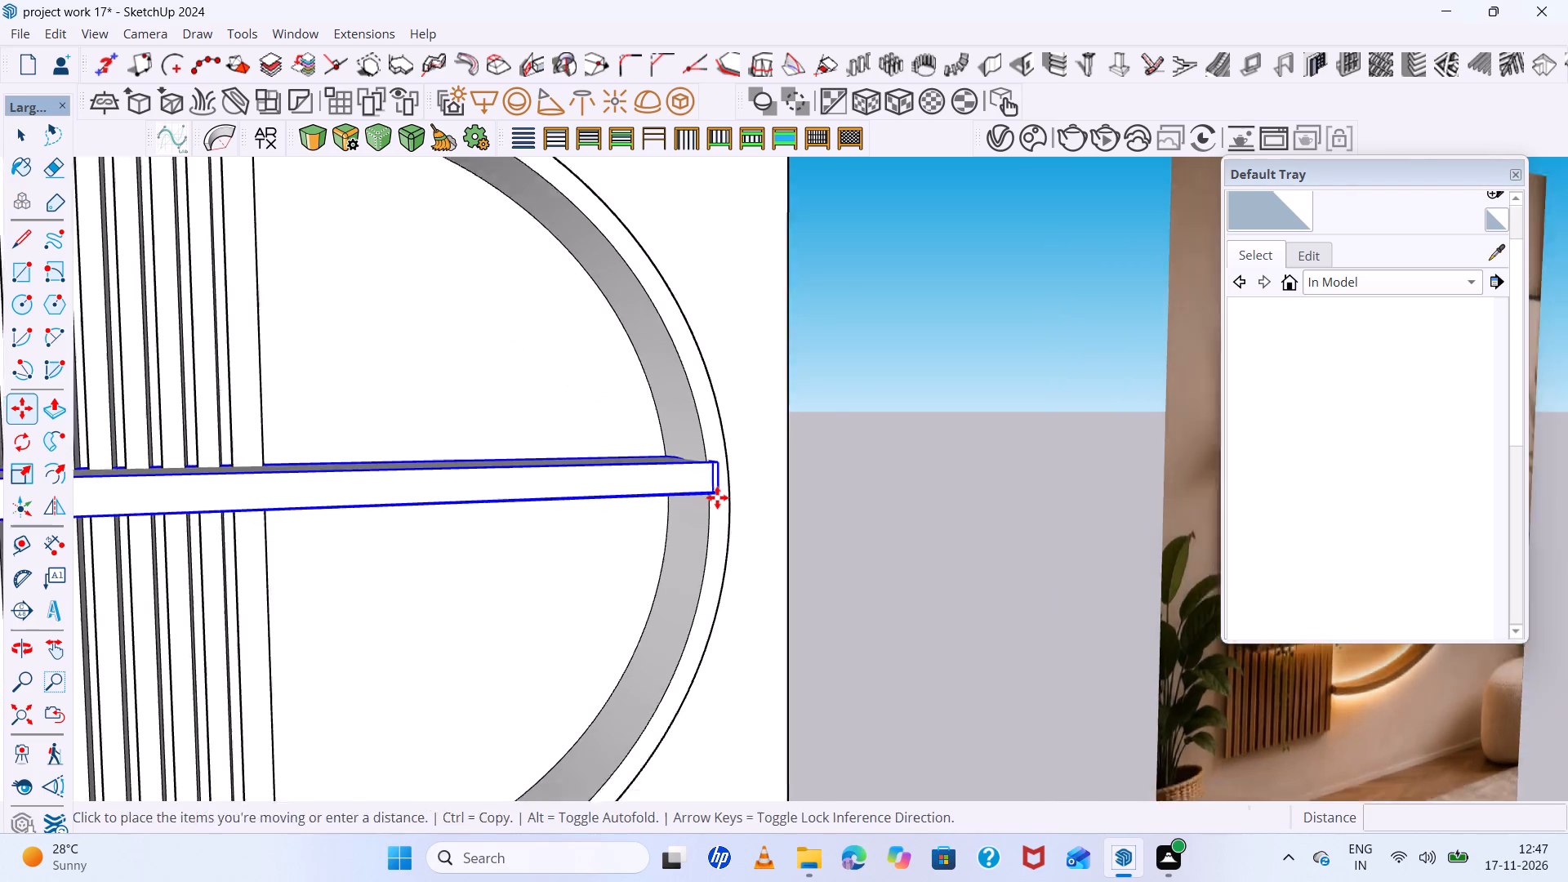
scroll(717, 497, down, 3)
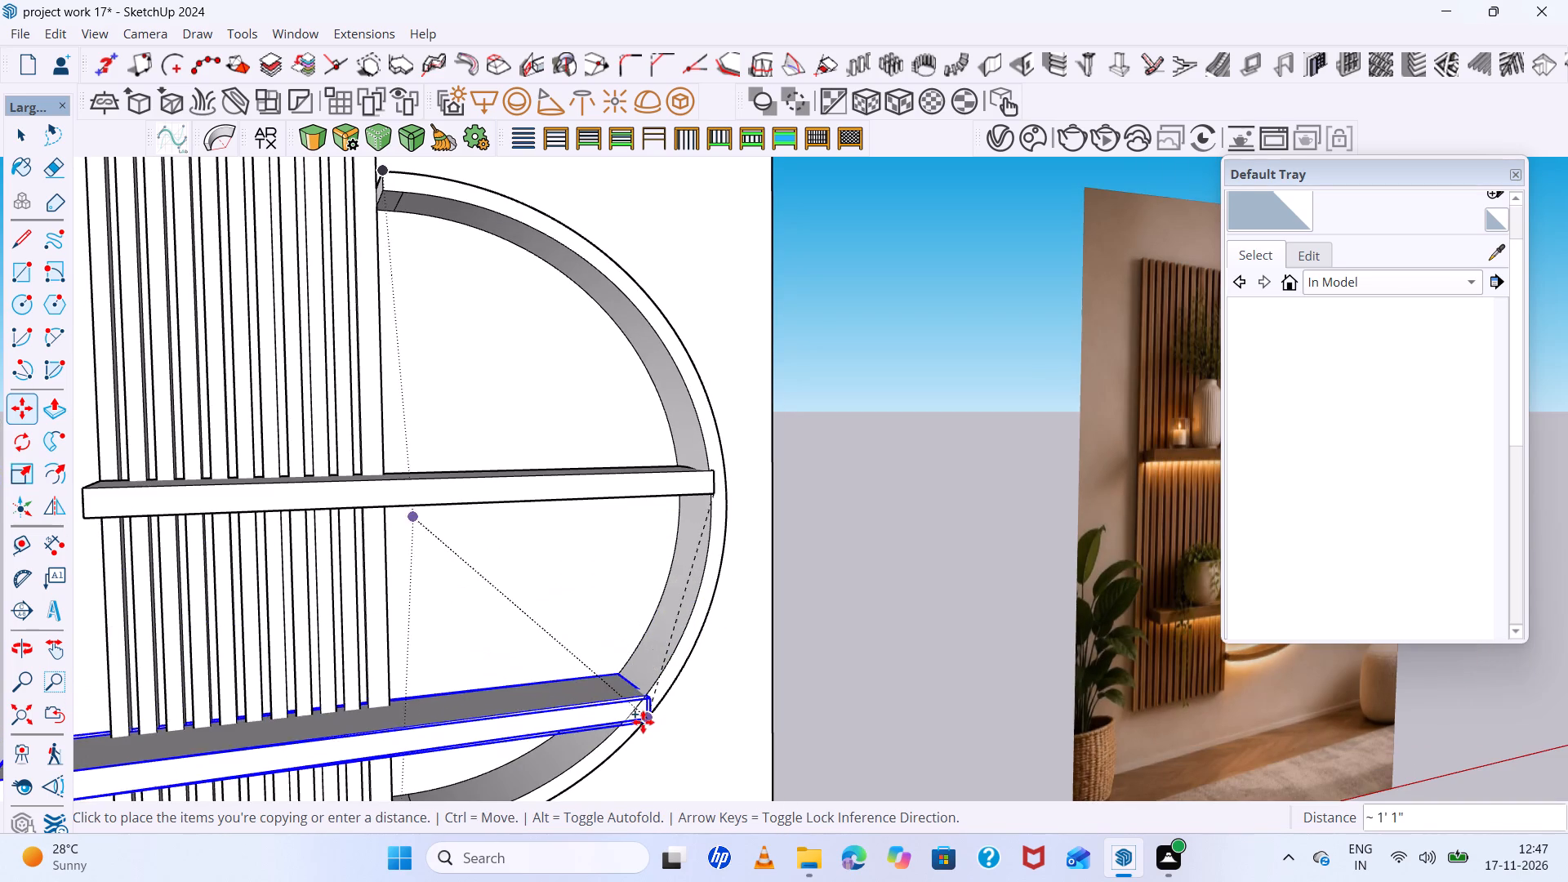
scroll(645, 719, down, 9)
scroll(636, 718, up, 4)
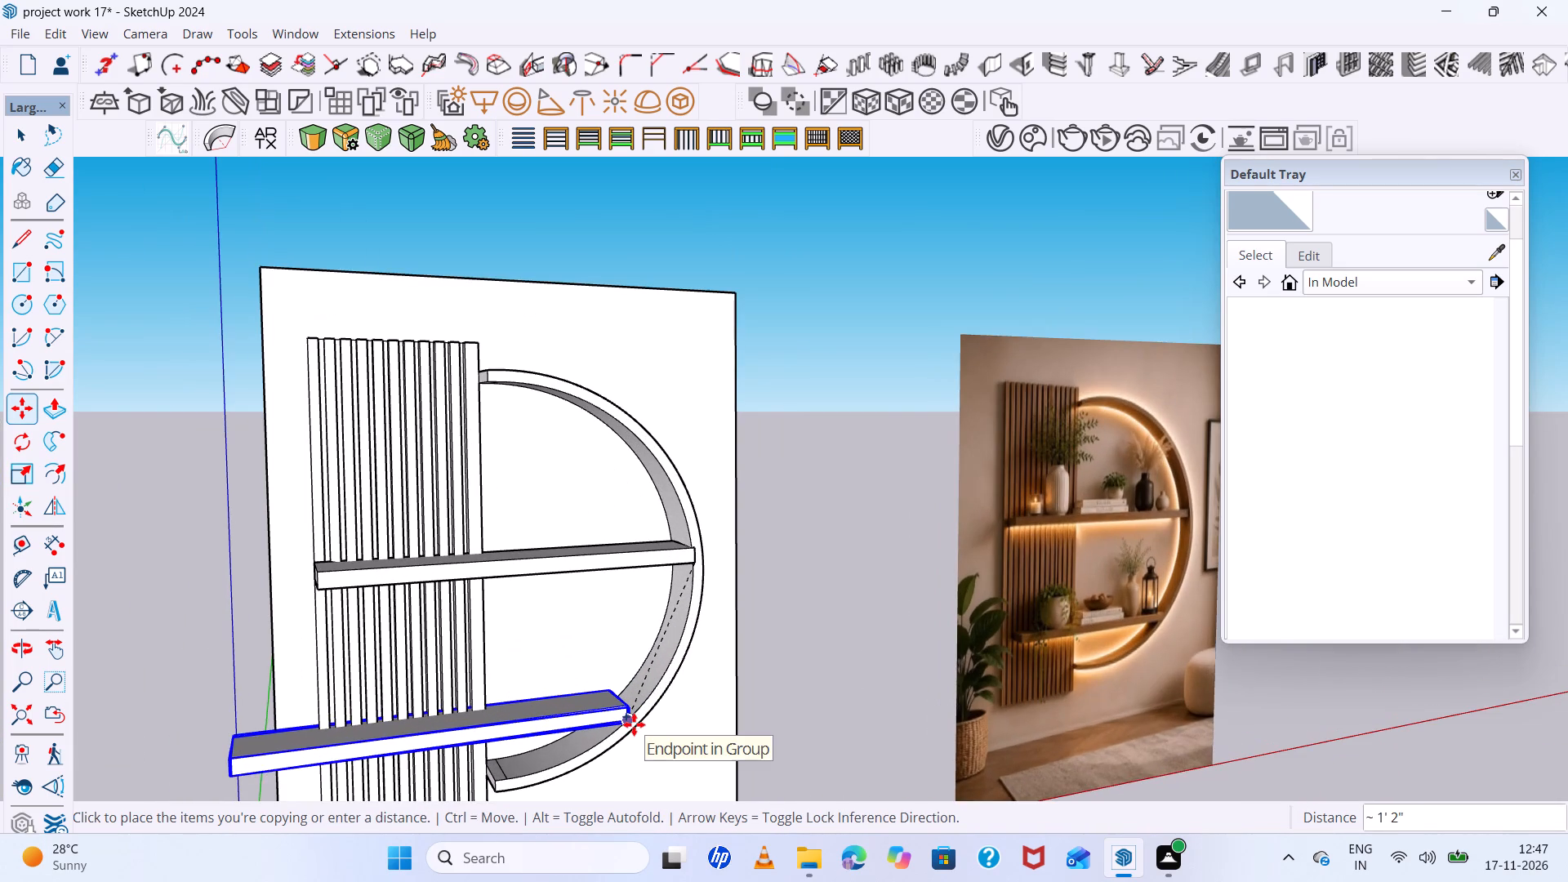
click(633, 718)
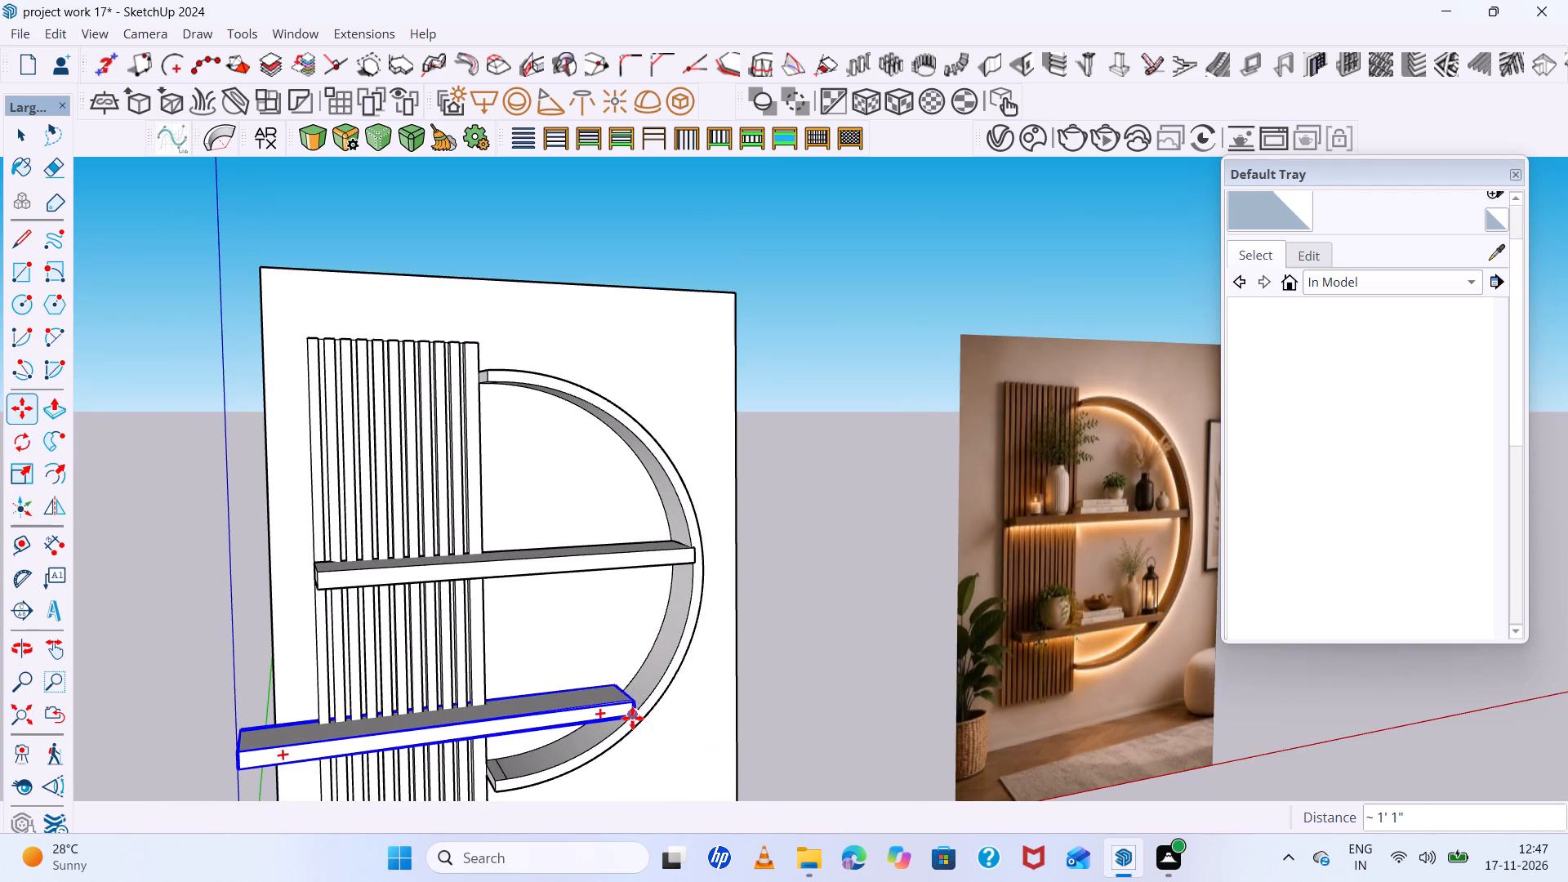
scroll(651, 717, down, 4)
middle_drag(655, 720, 665, 684)
scroll(516, 745, up, 10)
middle_drag(427, 710, 634, 652)
scroll(320, 741, up, 5)
key(space)
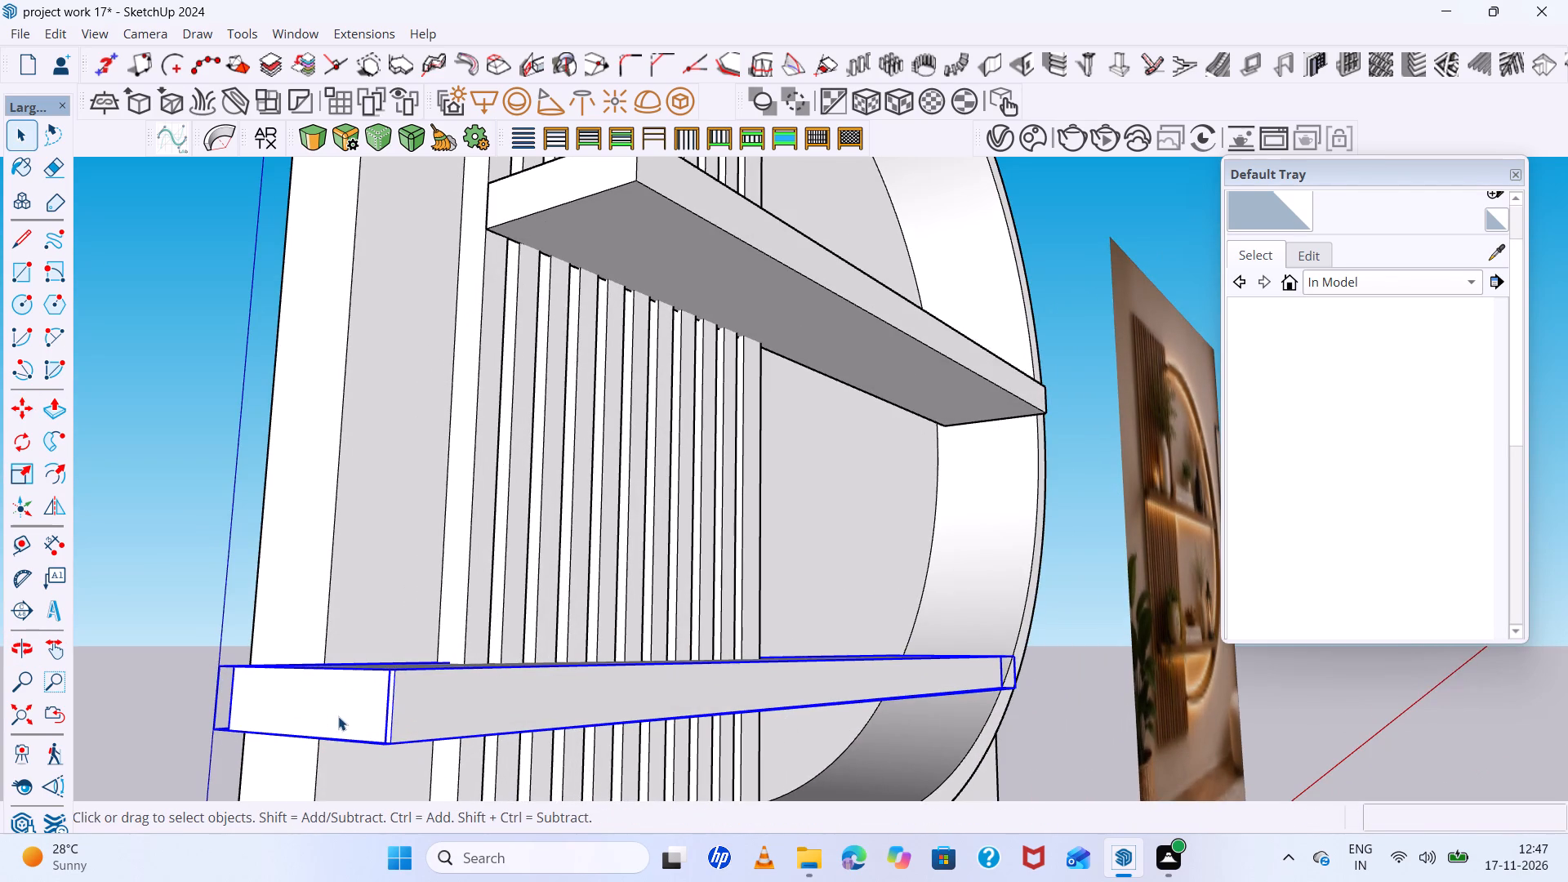
Open the lower shelf group and Push/Pull its outer end face 5" inward to the slatted panel's outer side.
click(338, 716)
click(338, 716)
click(338, 716)
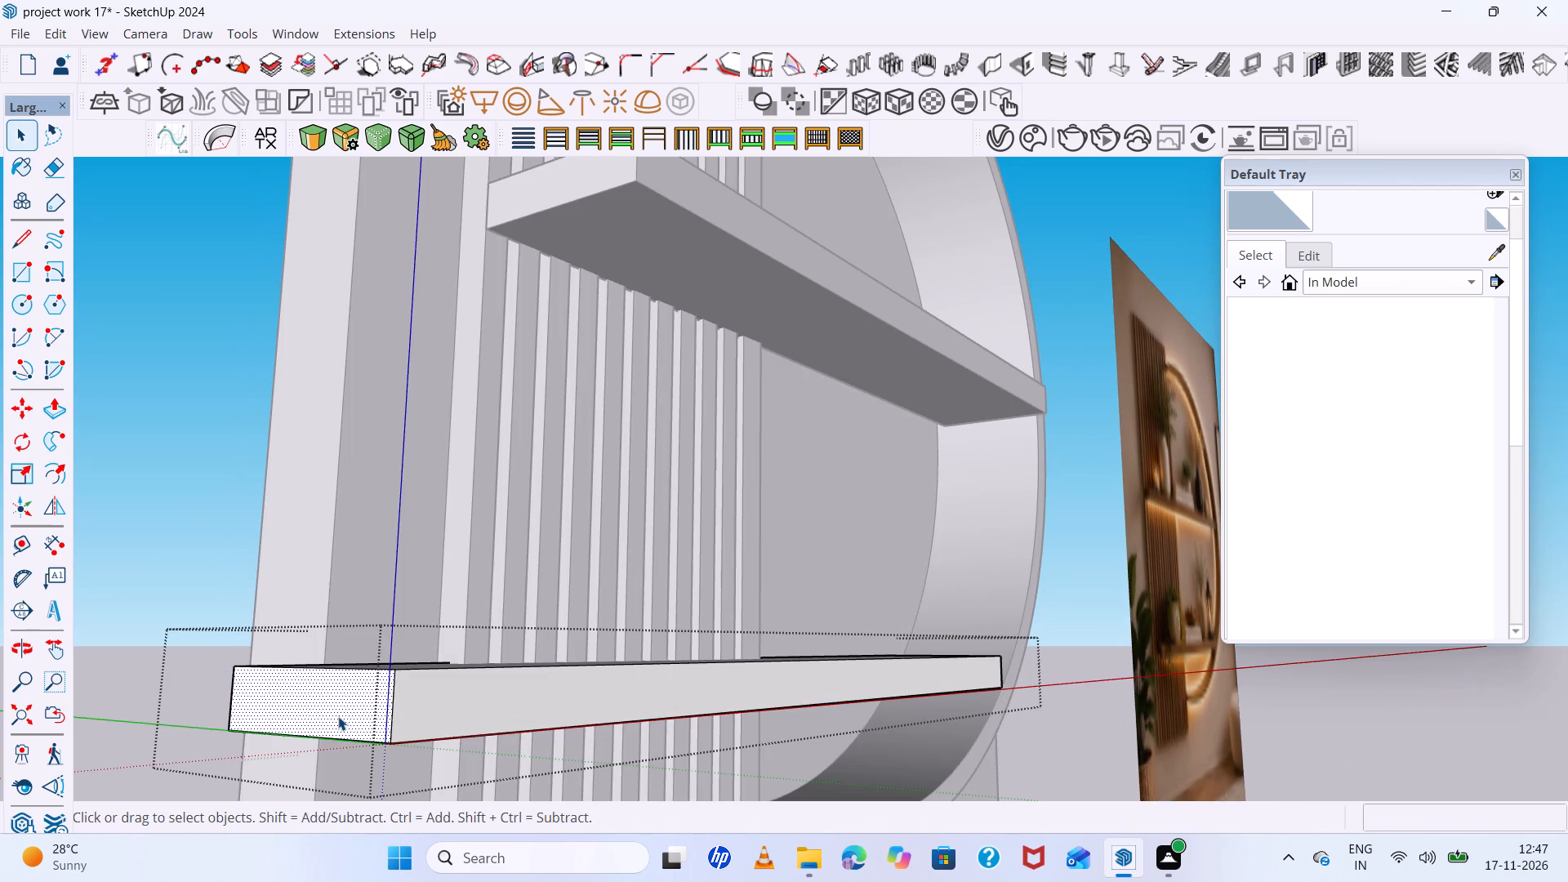
key(p)
click(338, 716)
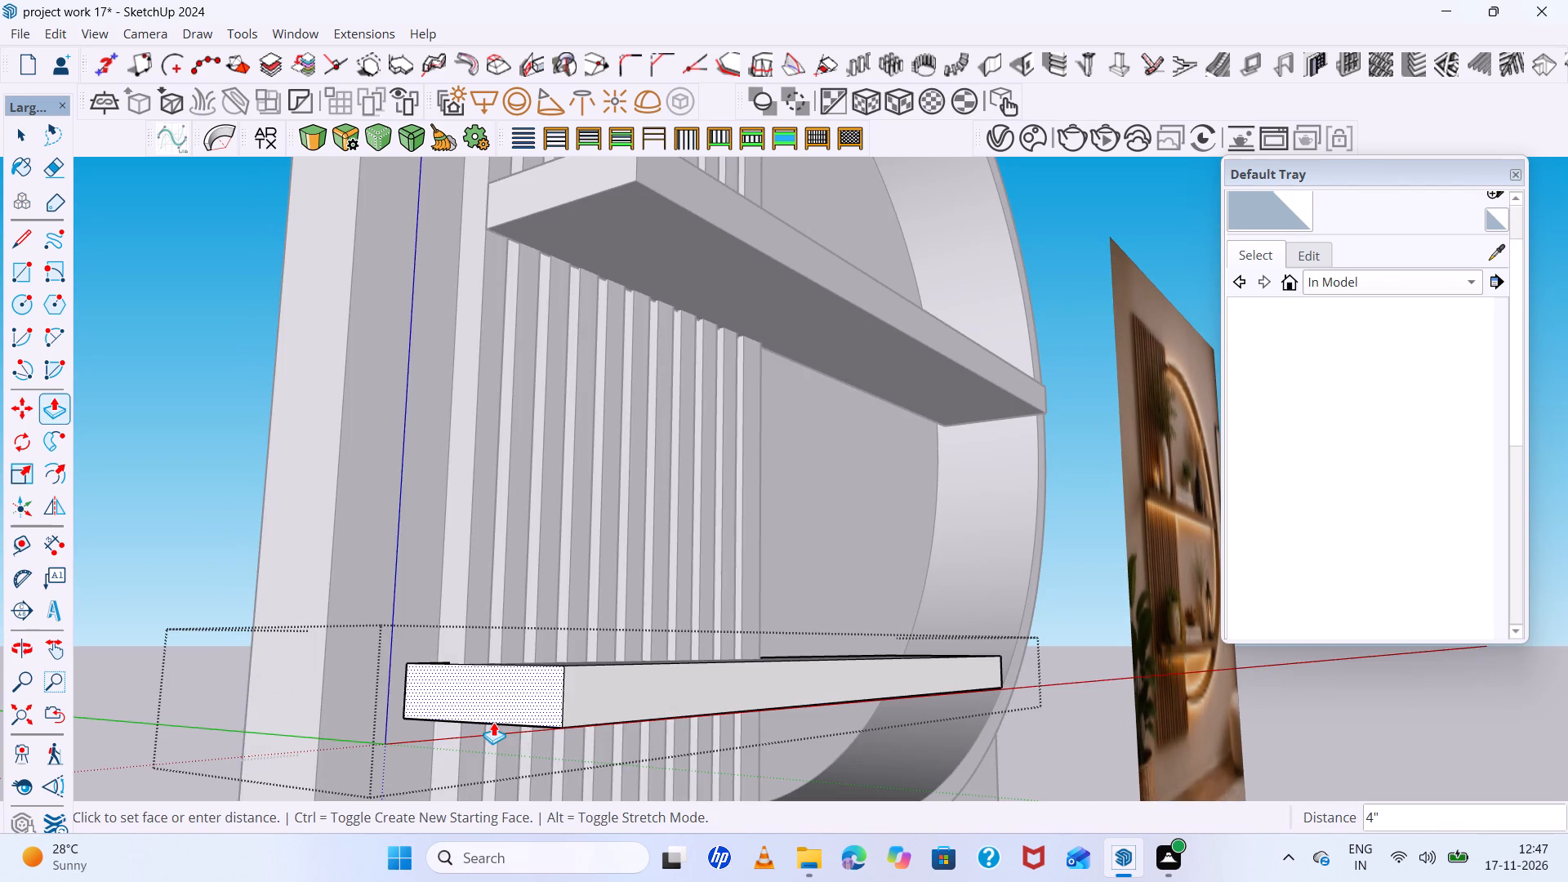
click(559, 715)
Reopen the lower shelf group and Push/Pull its rear face at the outer slat about 1" to the slat's front edge.
scroll(468, 684, up, 8)
middle_drag(461, 687, 527, 810)
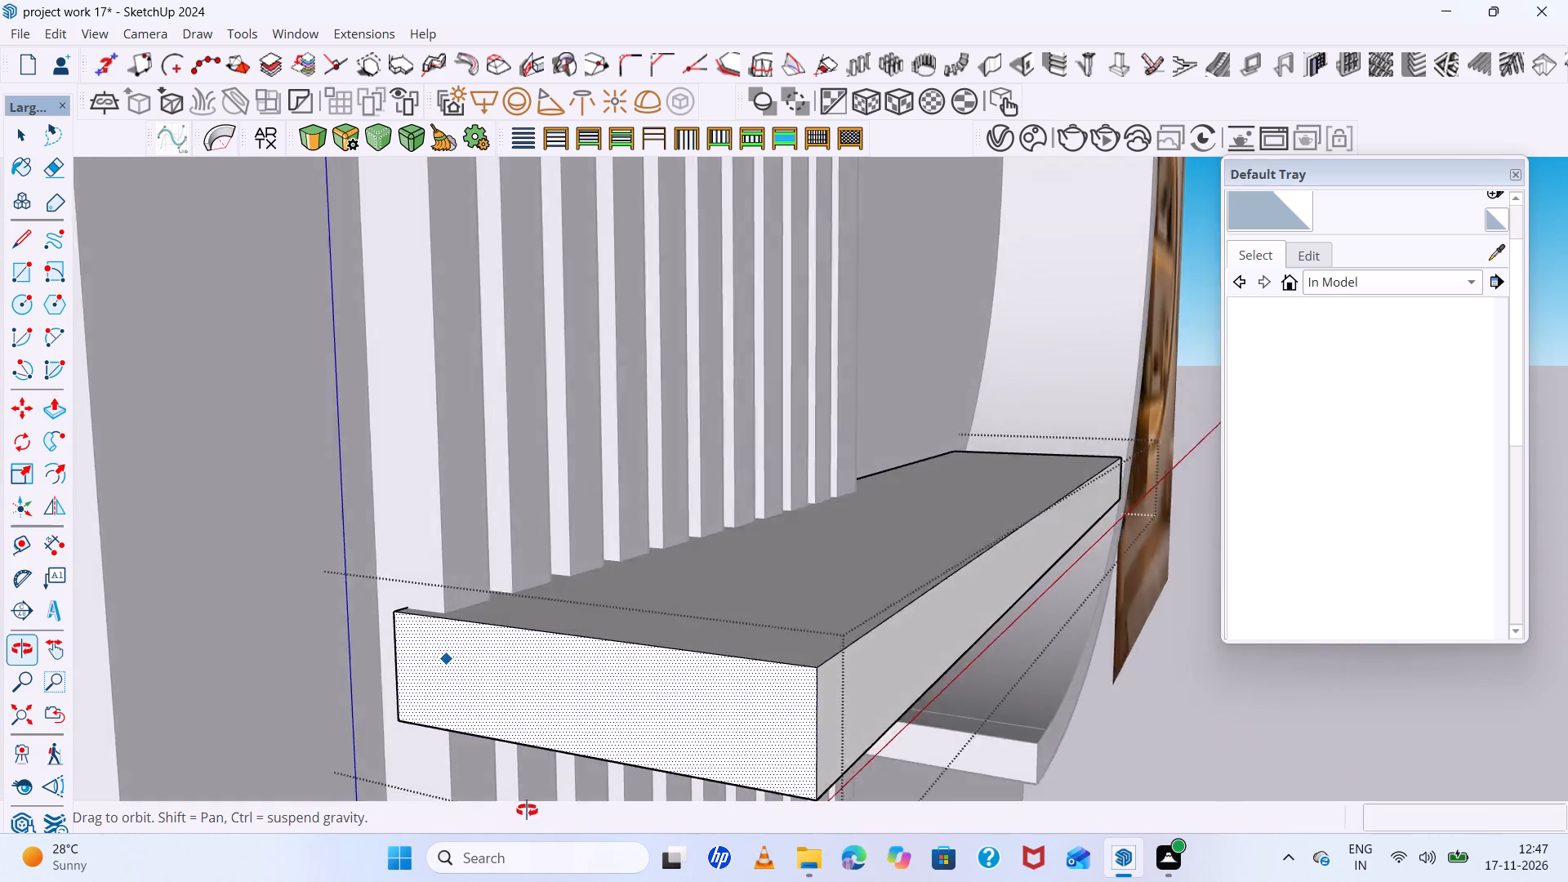
middle_drag(527, 810, 538, 833)
scroll(443, 671, up, 6)
middle_drag(394, 645, 499, 648)
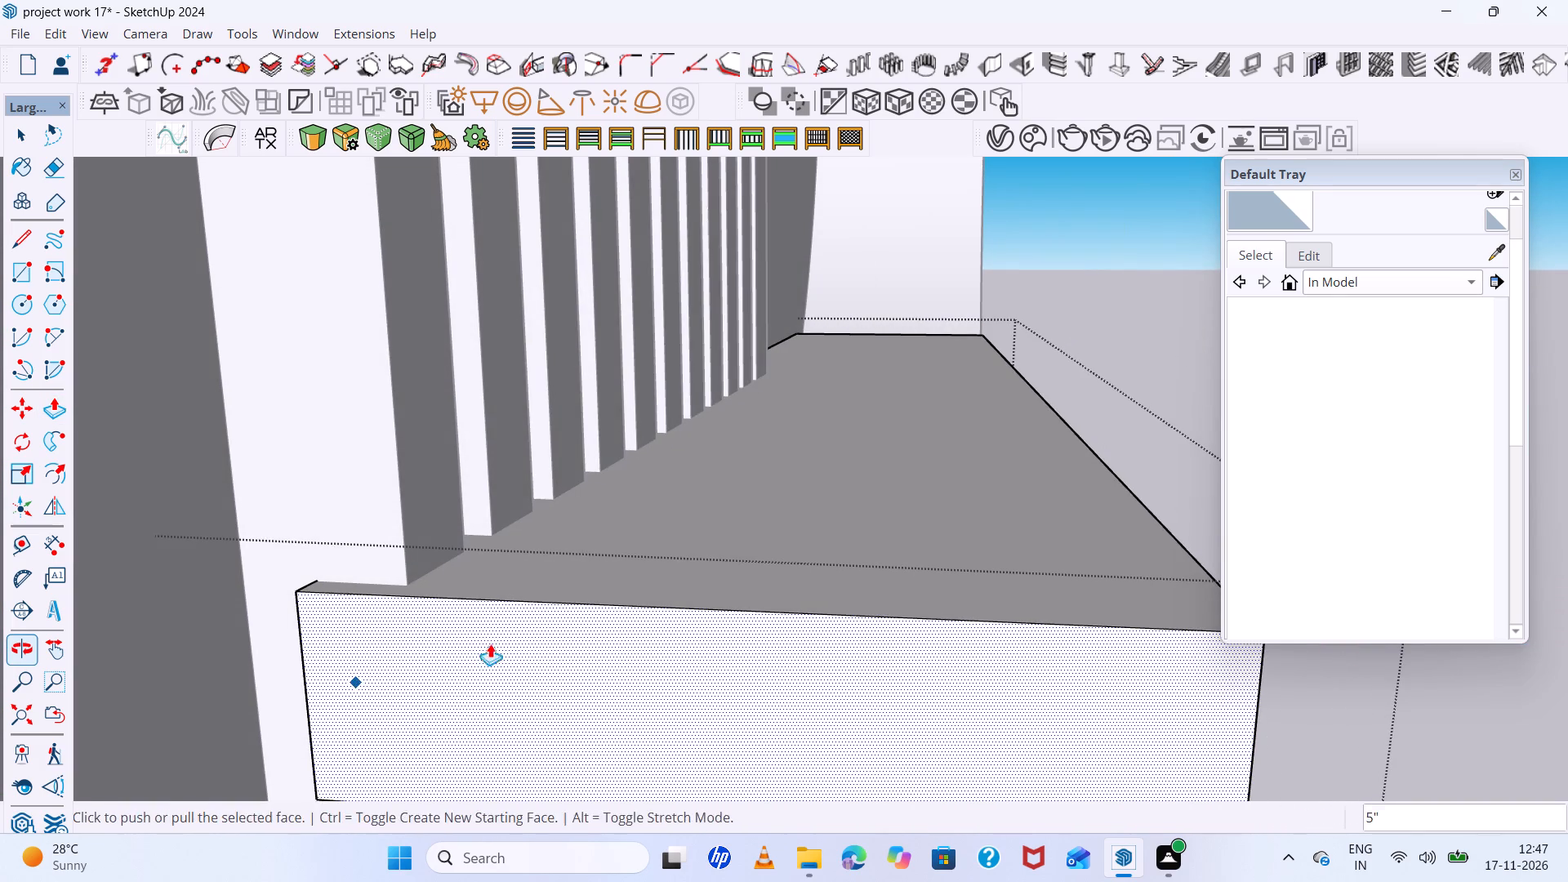
key(space)
scroll(332, 637, up, 3)
click(290, 641)
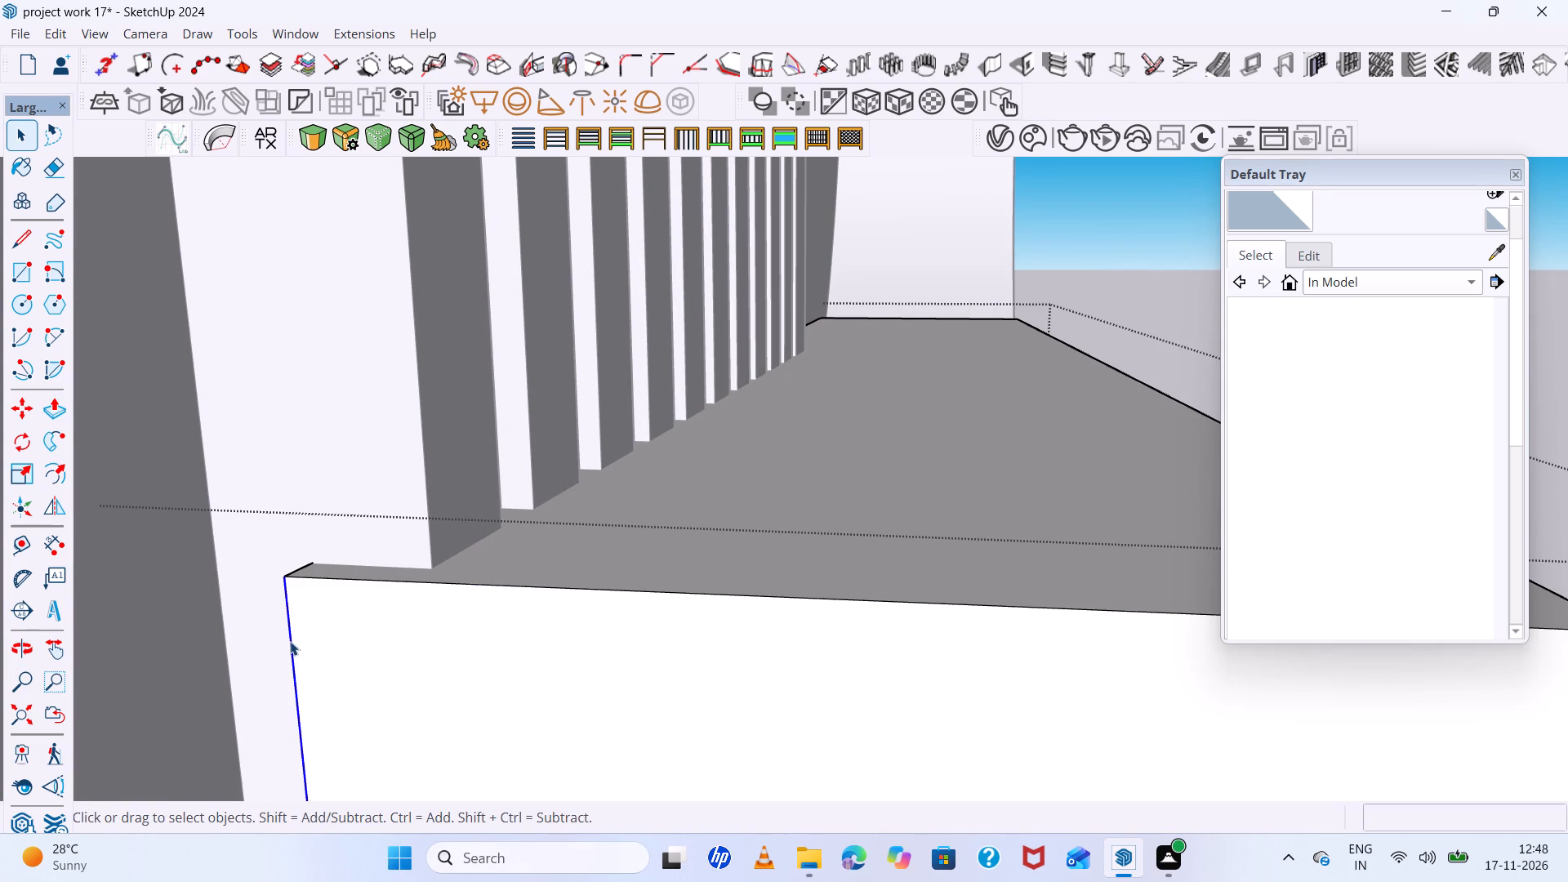
scroll(290, 641, down, 11)
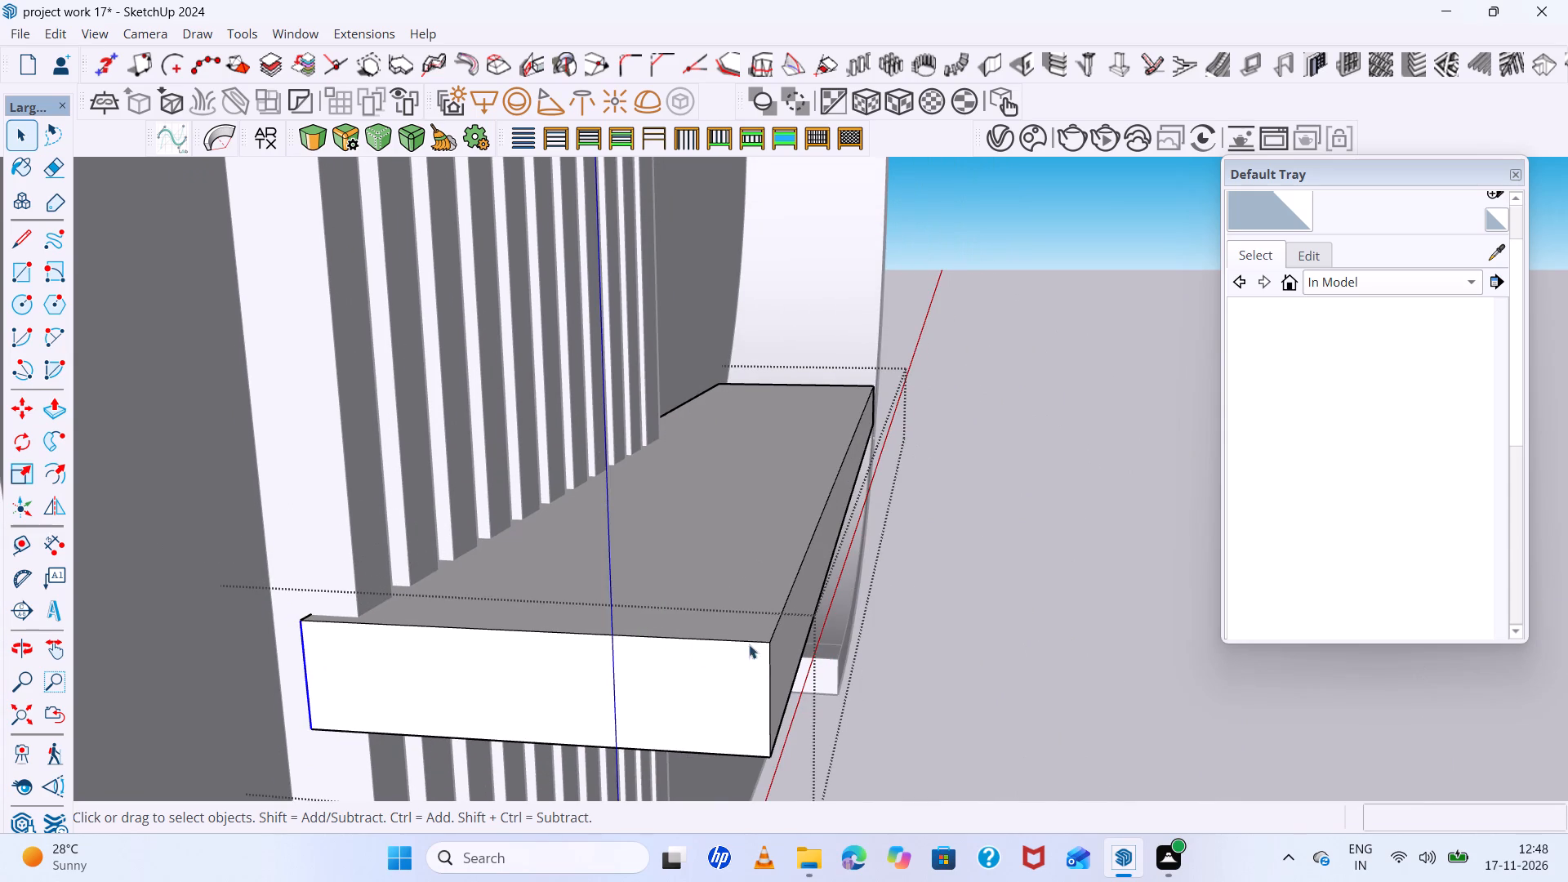
click(963, 684)
scroll(317, 619, up, 17)
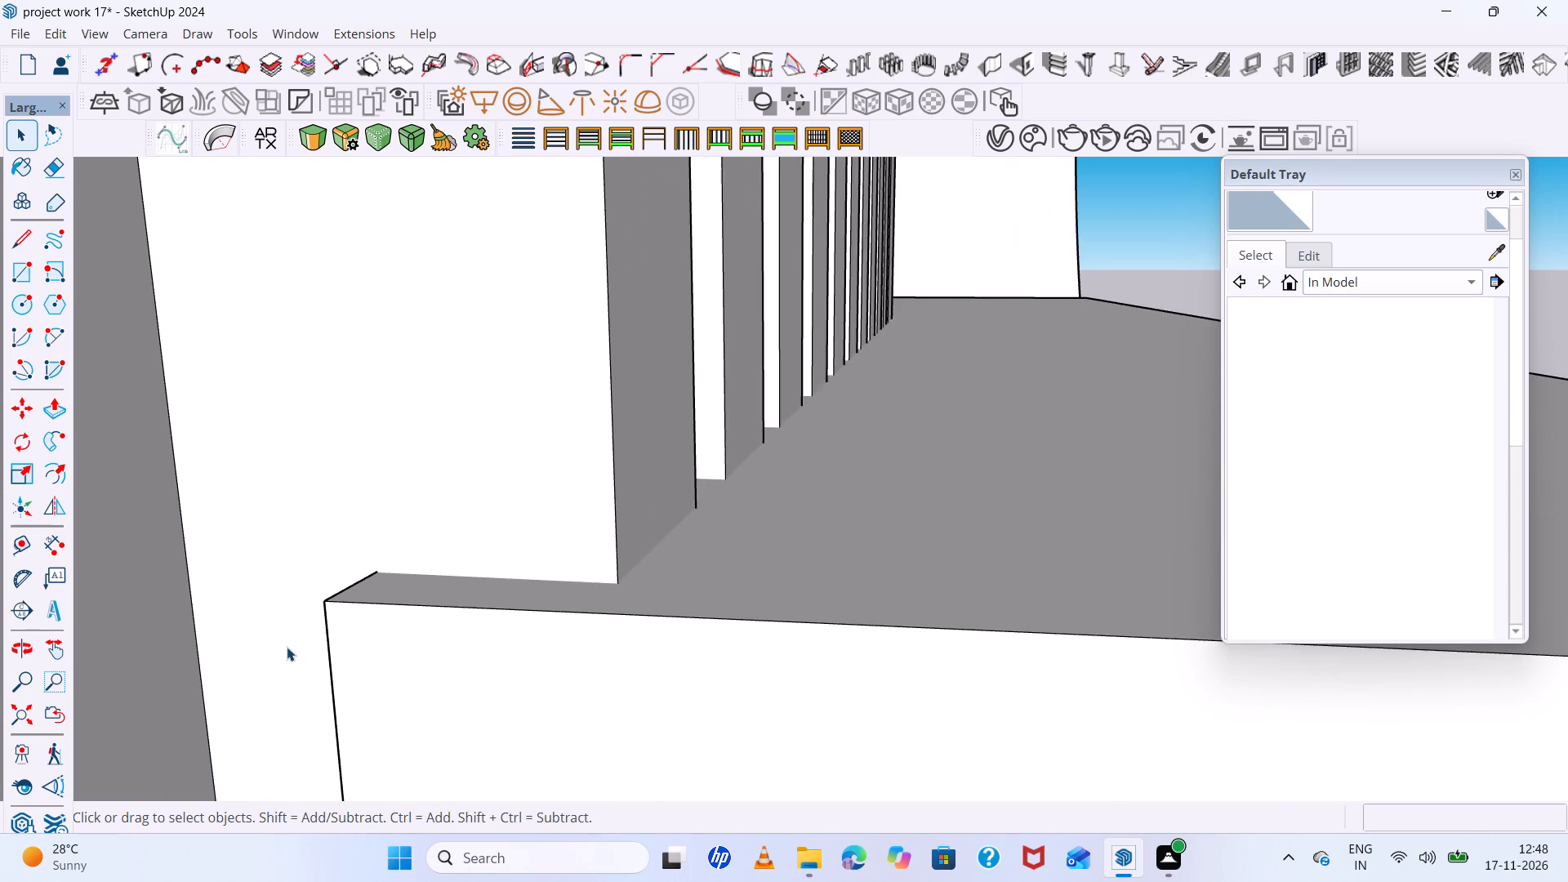
scroll(287, 646, down, 4)
middle_drag(287, 646, 465, 593)
scroll(272, 677, up, 10)
middle_drag(229, 680, 390, 682)
scroll(390, 682, up, 1)
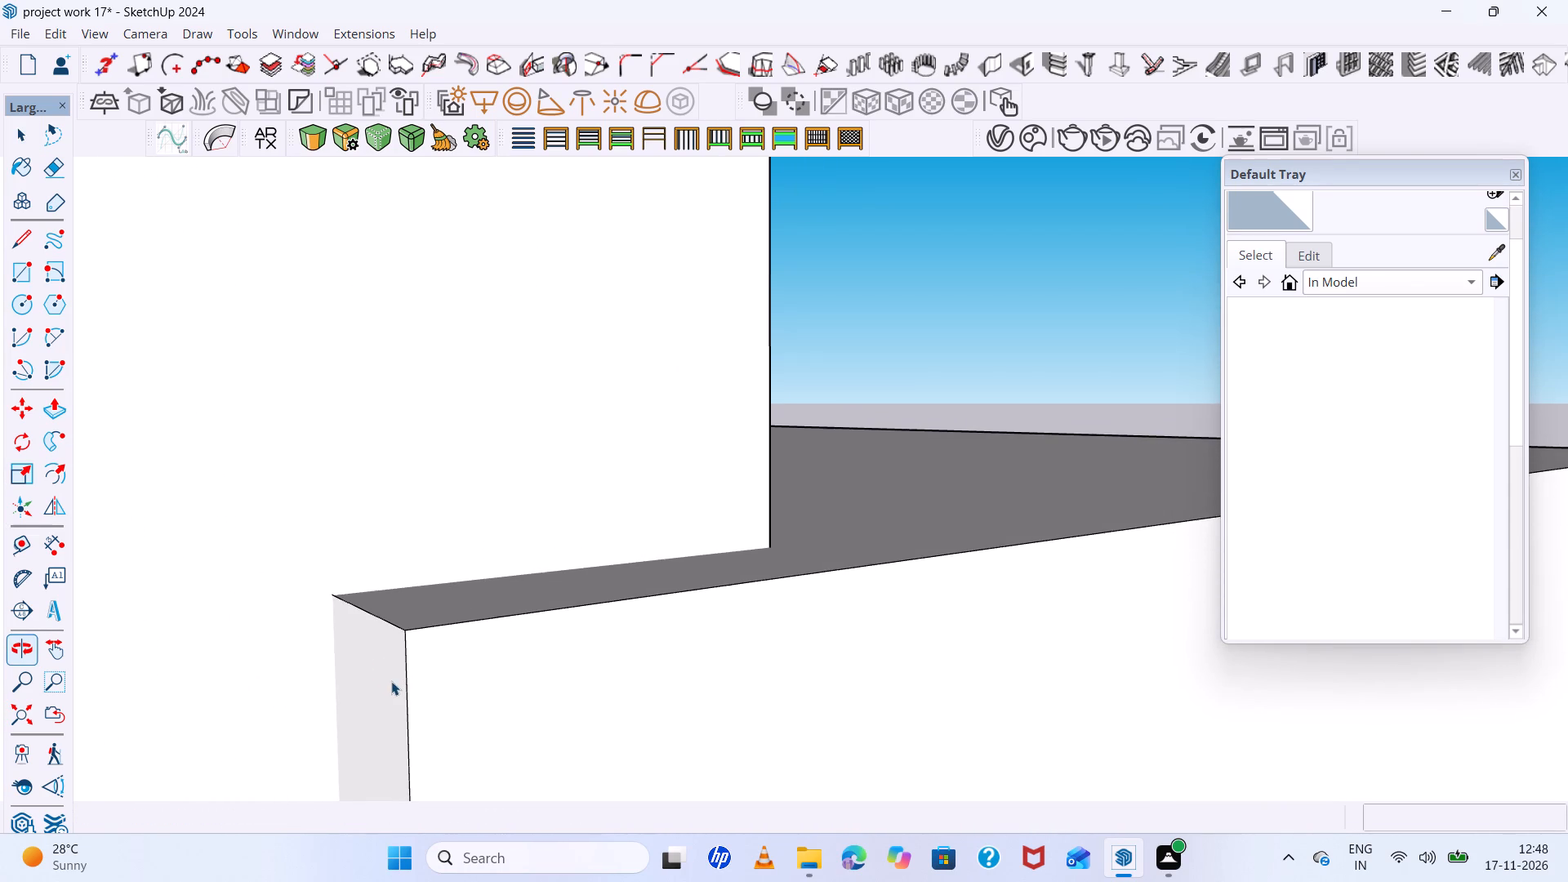
click(391, 681)
scroll(327, 679, down, 6)
double_click(337, 675)
click(363, 679)
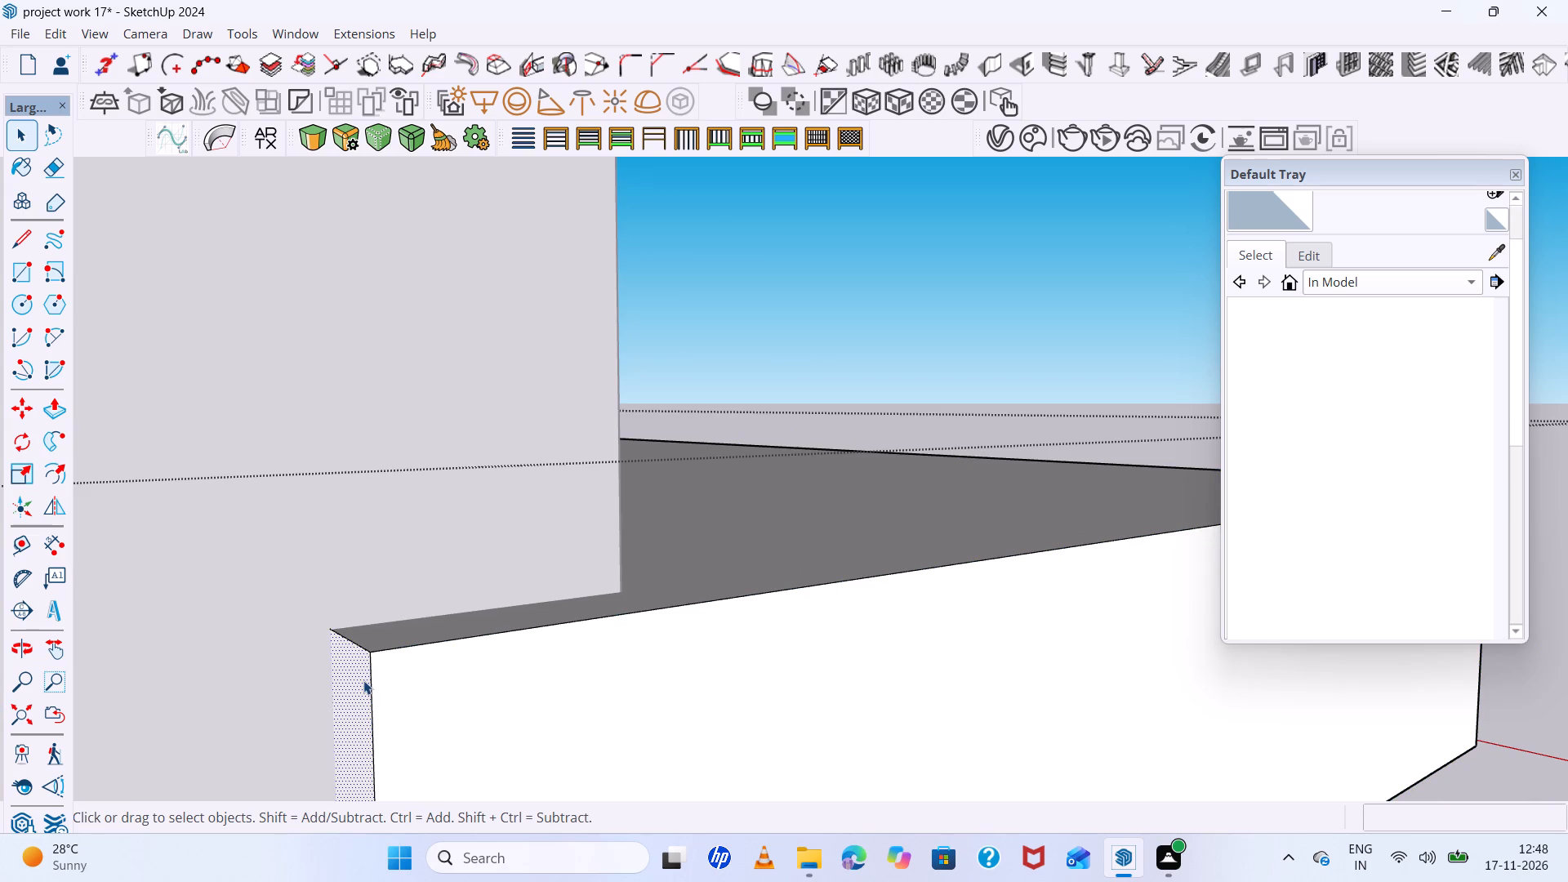
key(p)
click(363, 680)
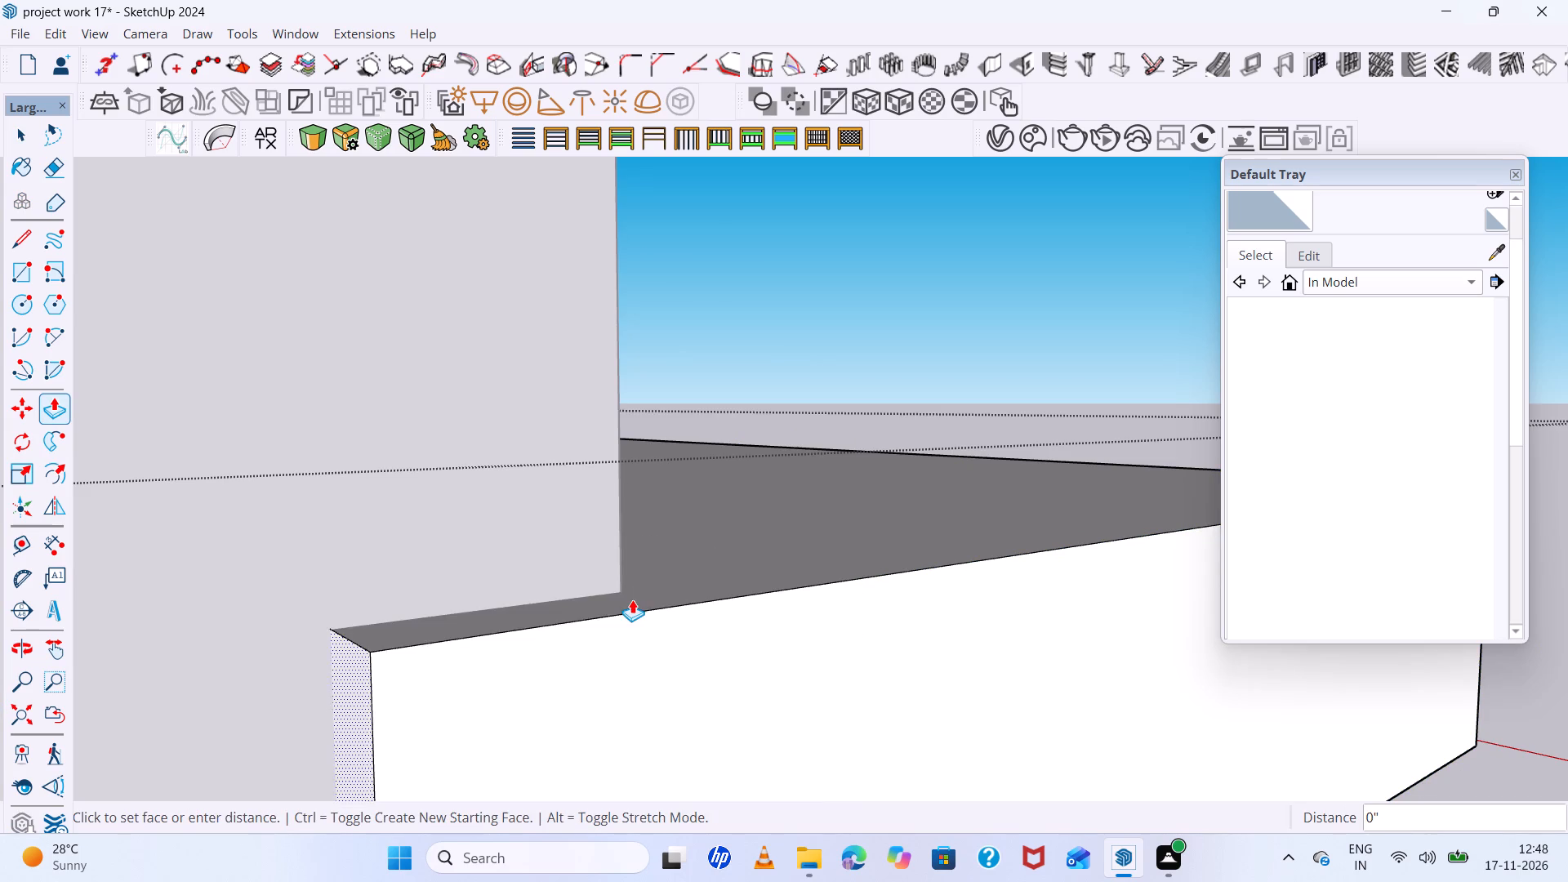
click(621, 581)
scroll(474, 613, down, 12)
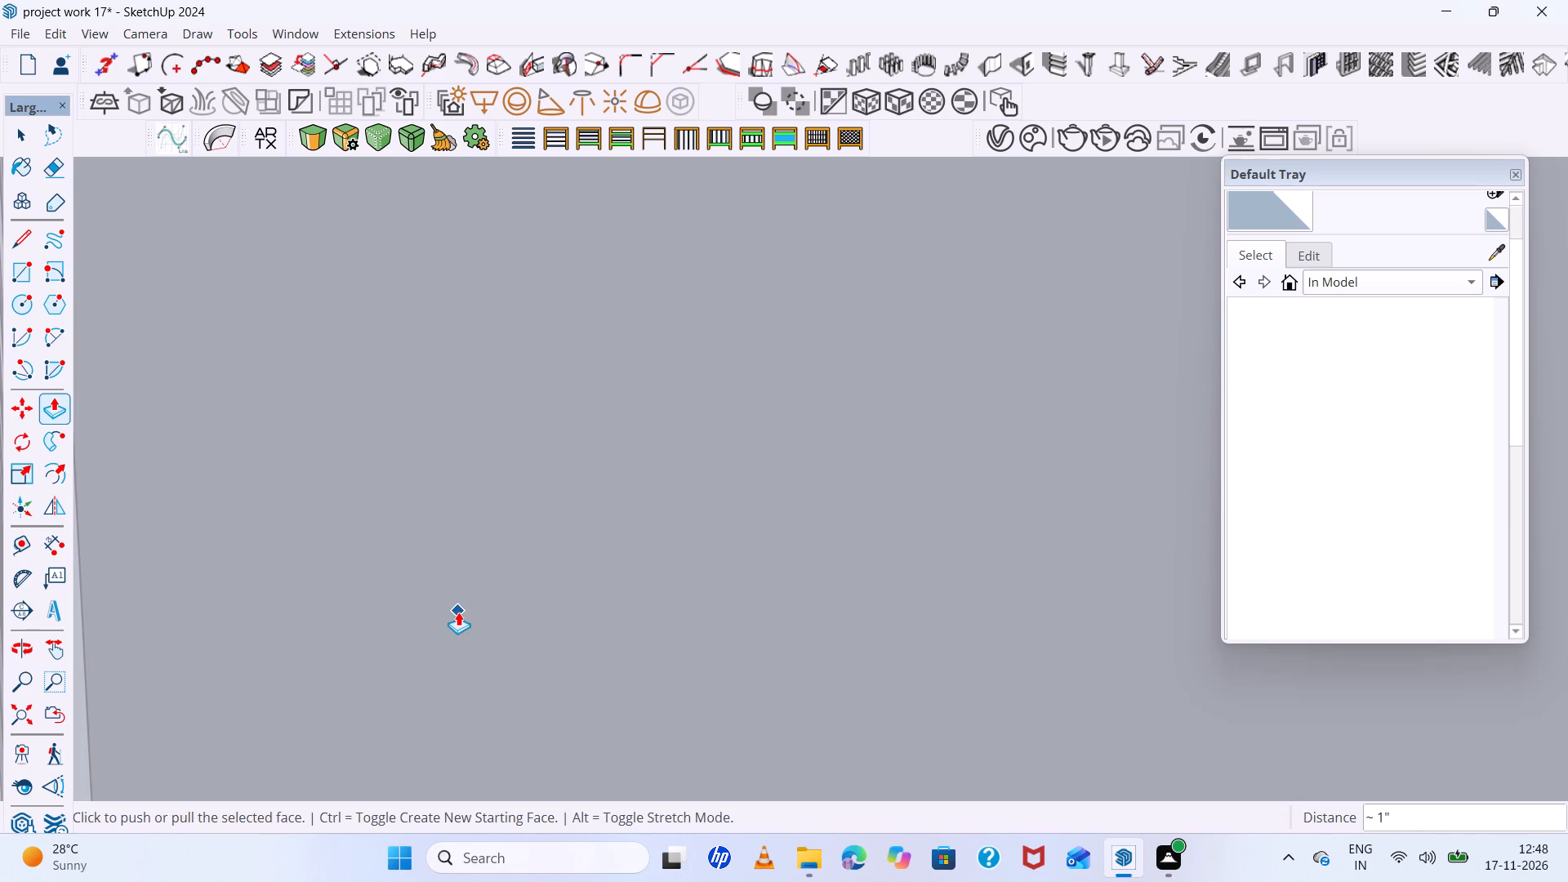
key(space)
Close the shelf group and examine both shelves from several angles, comparing their lengths and positions with the reference image.
click(24, 719)
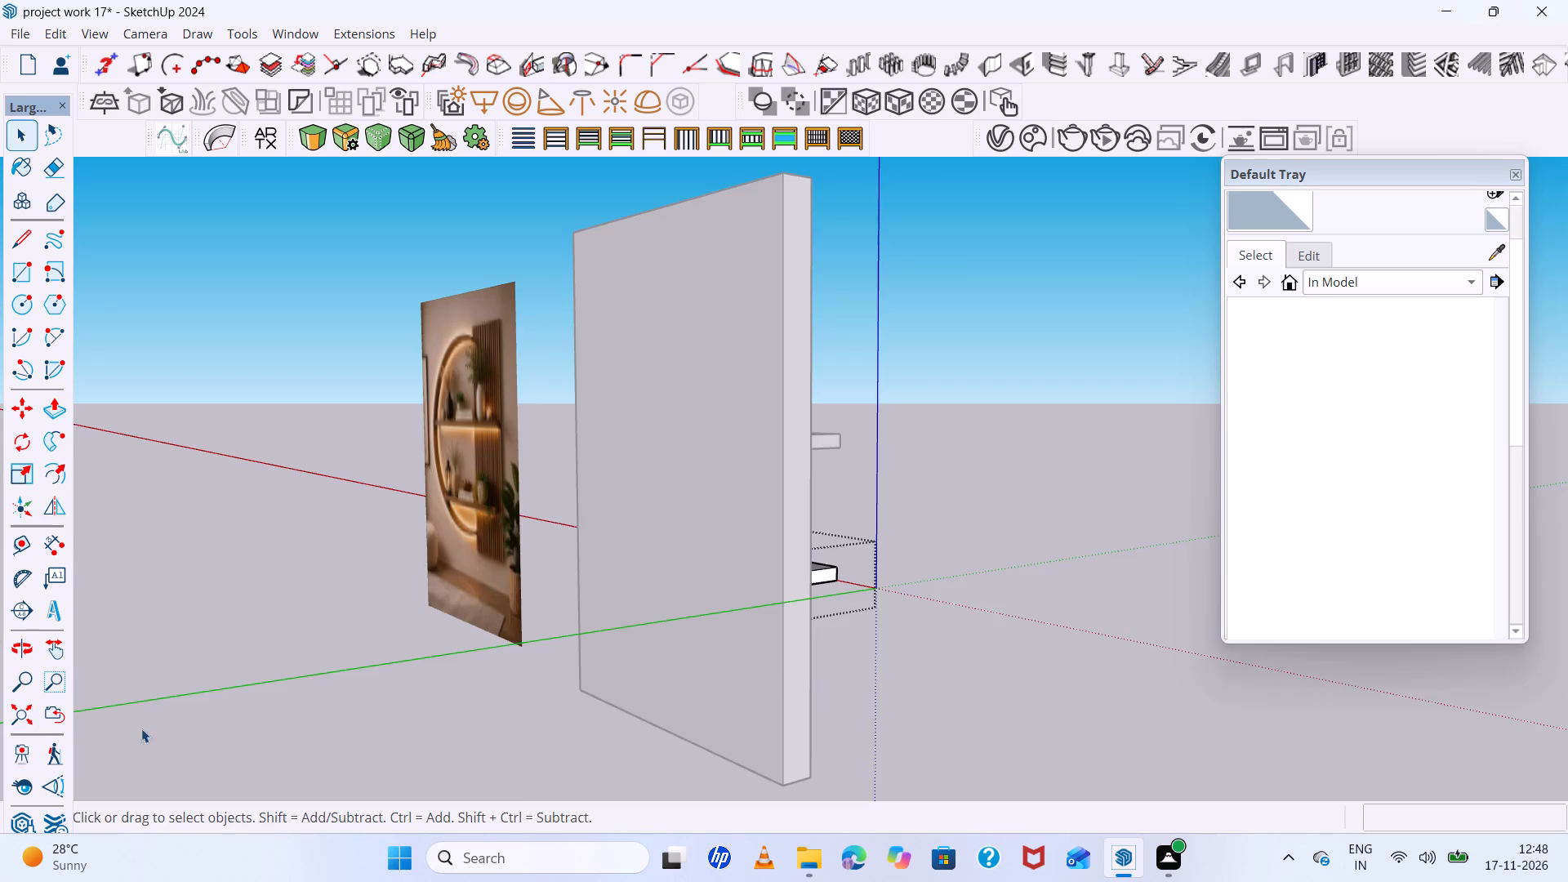
scroll(632, 682, down, 6)
middle_drag(624, 682, 107, 682)
scroll(667, 586, up, 6)
click(865, 648)
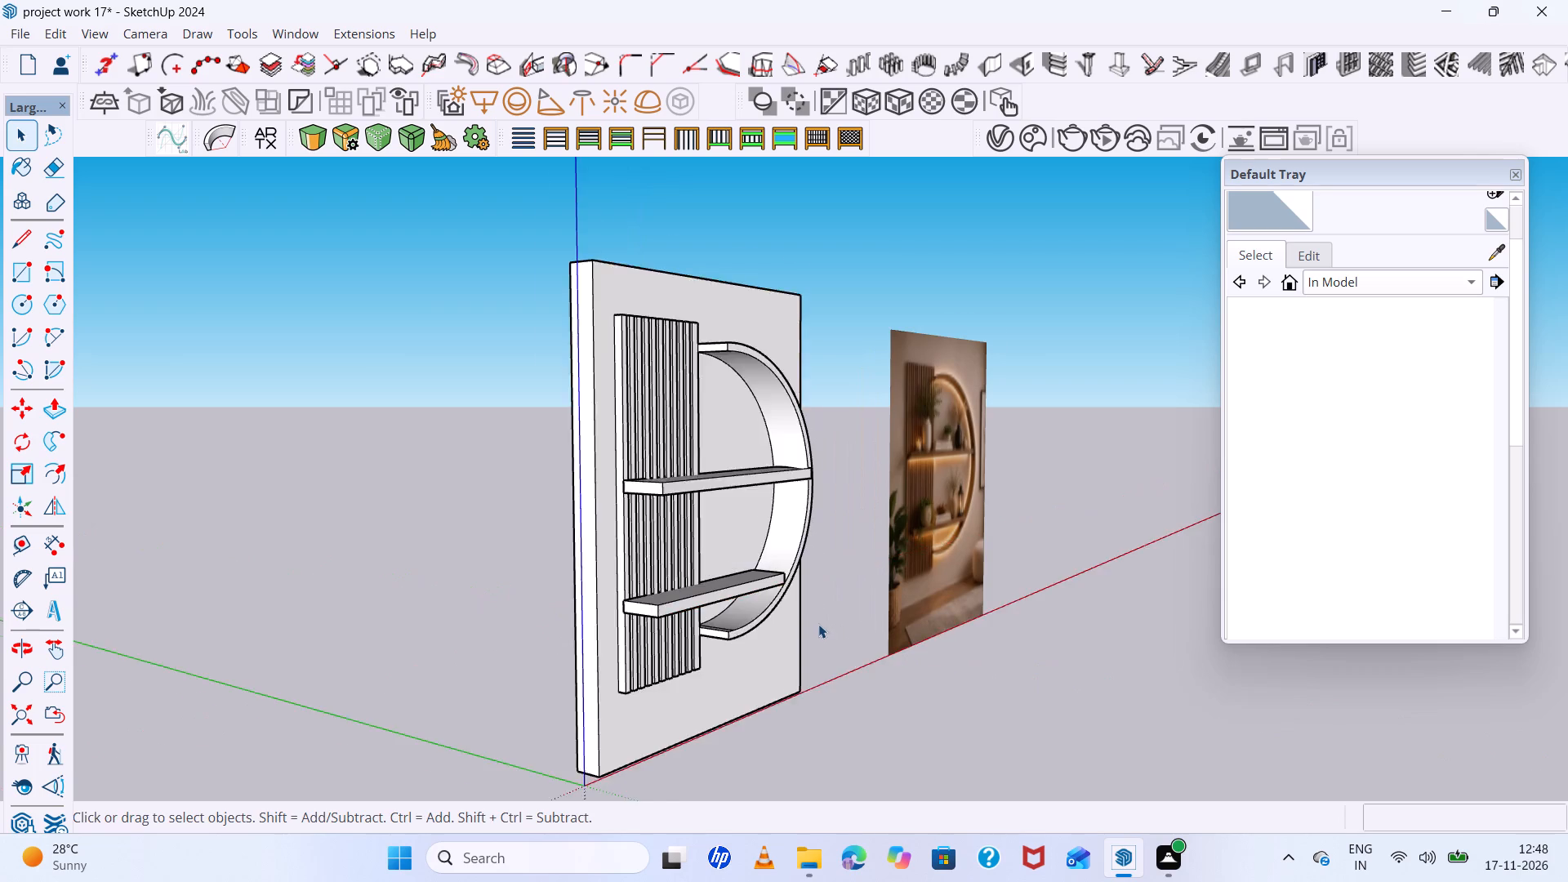
scroll(818, 624, up, 5)
middle_drag(818, 624, 694, 637)
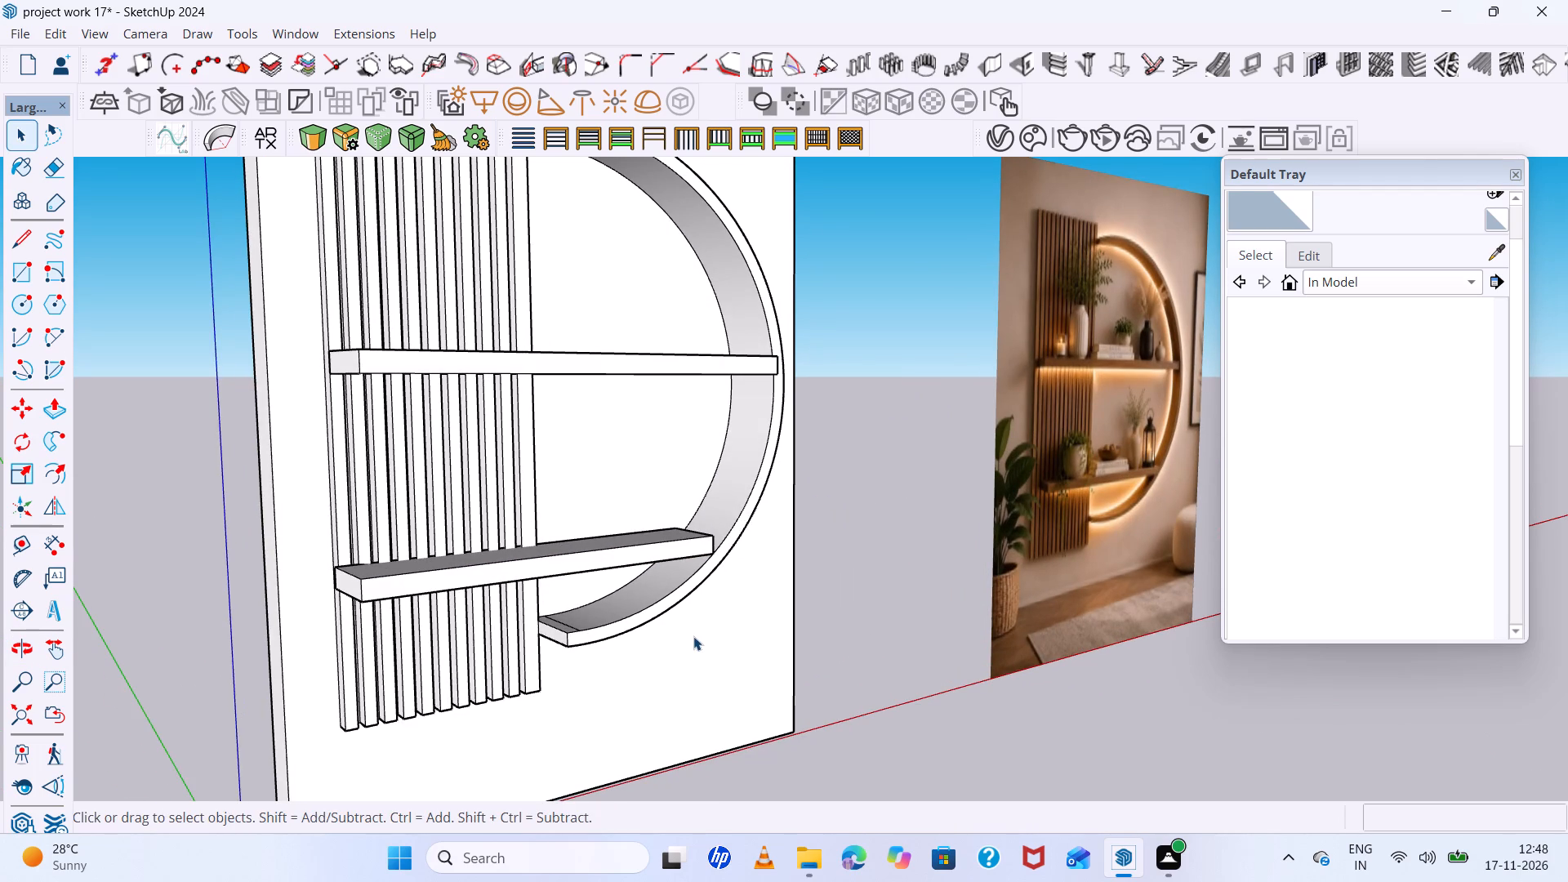
scroll(693, 636, up, 4)
scroll(693, 636, down, 5)
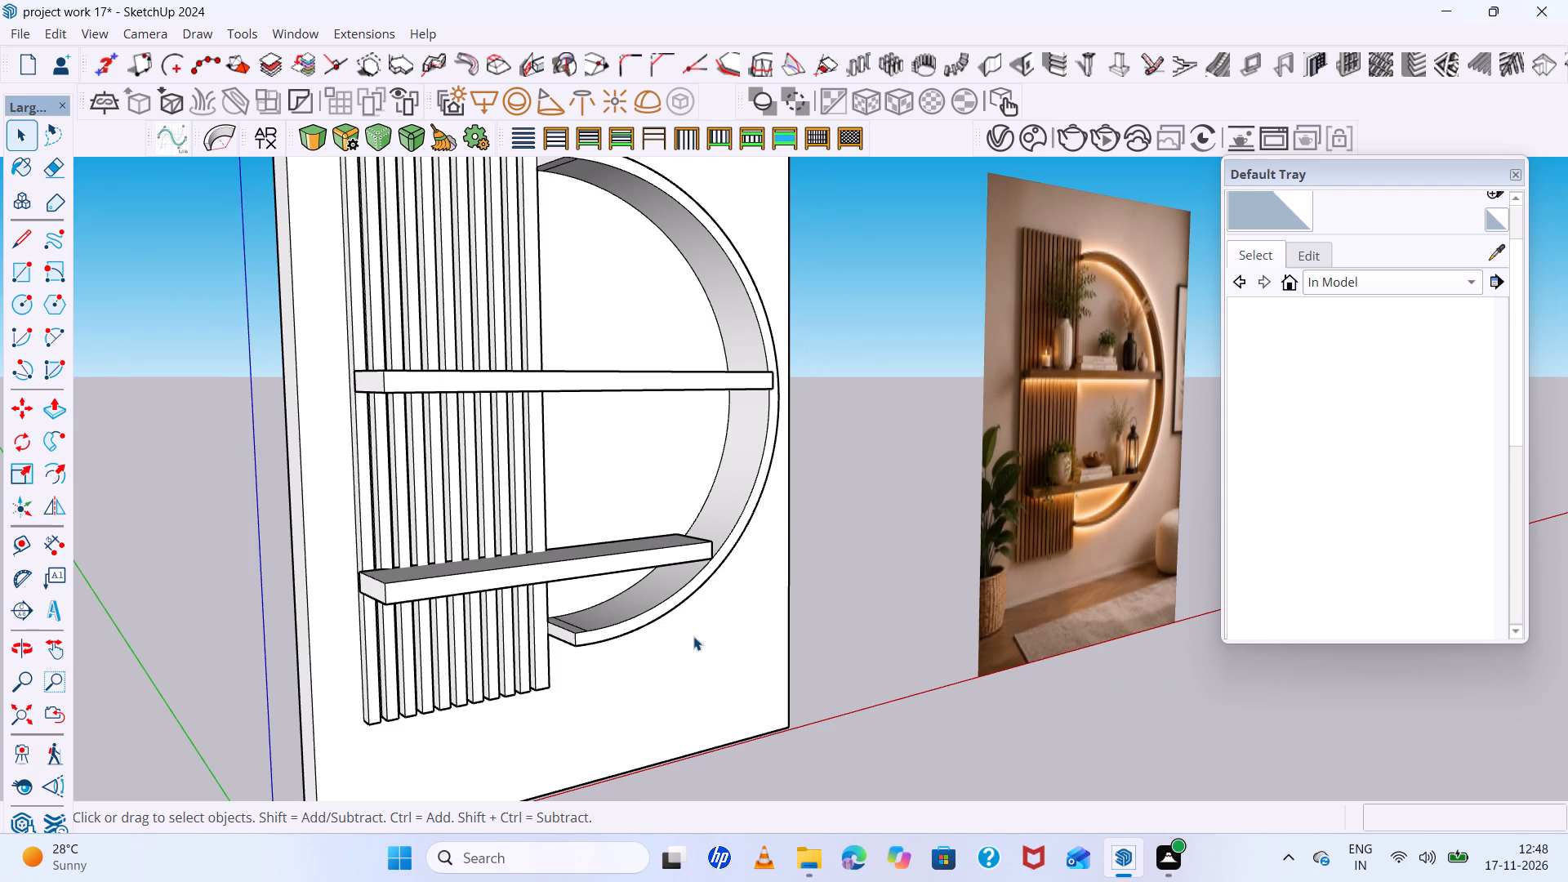
scroll(693, 636, down, 4)
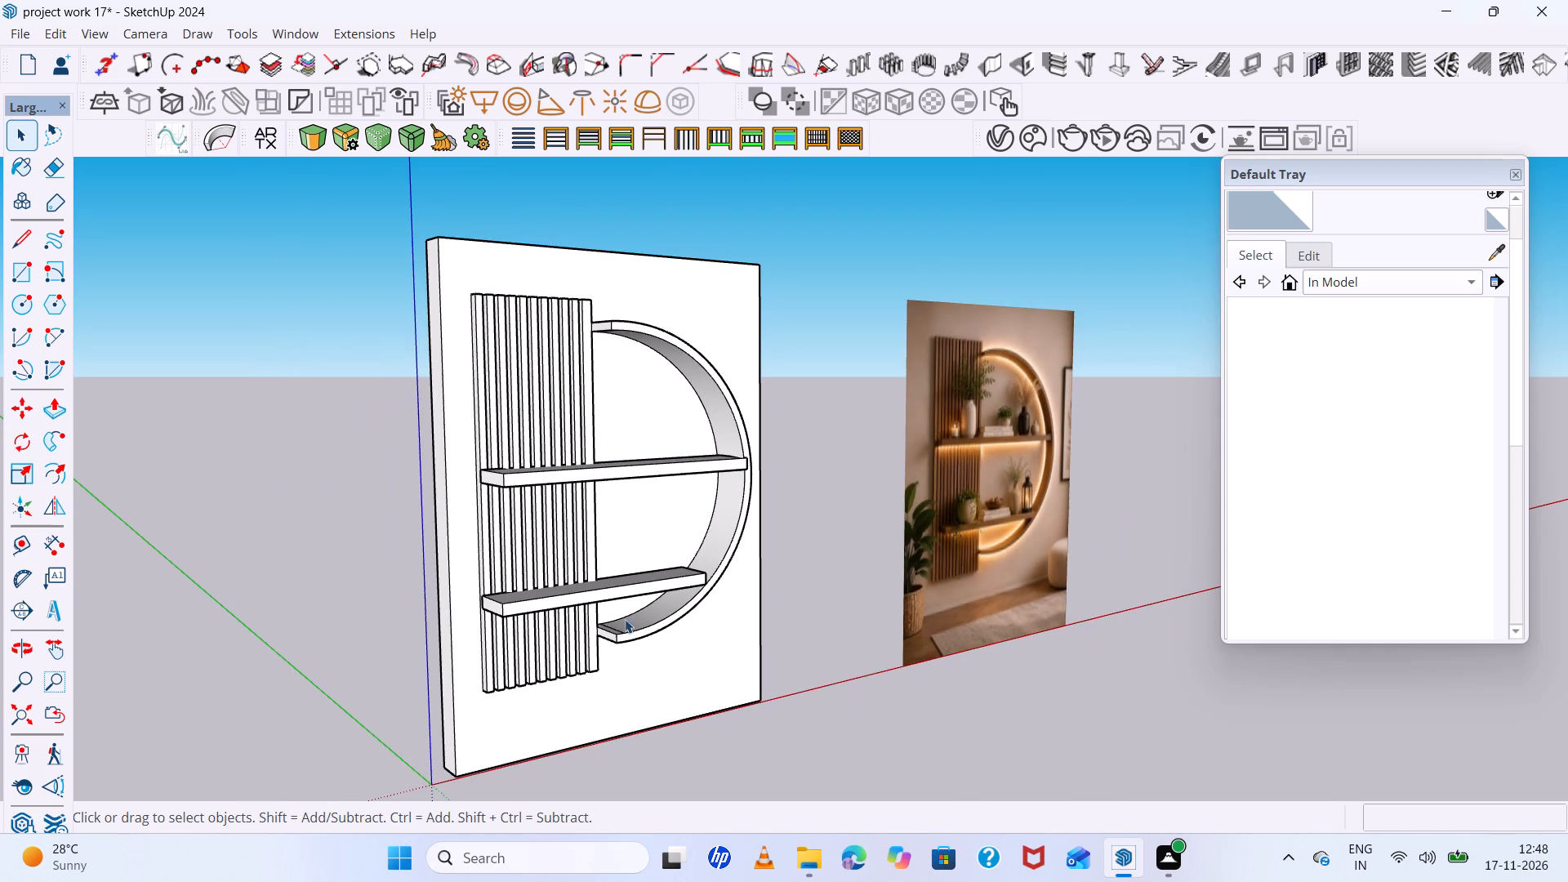
scroll(545, 600, down, 5)
middle_drag(545, 600, 294, 609)
scroll(635, 534, up, 11)
middle_drag(624, 516, 440, 494)
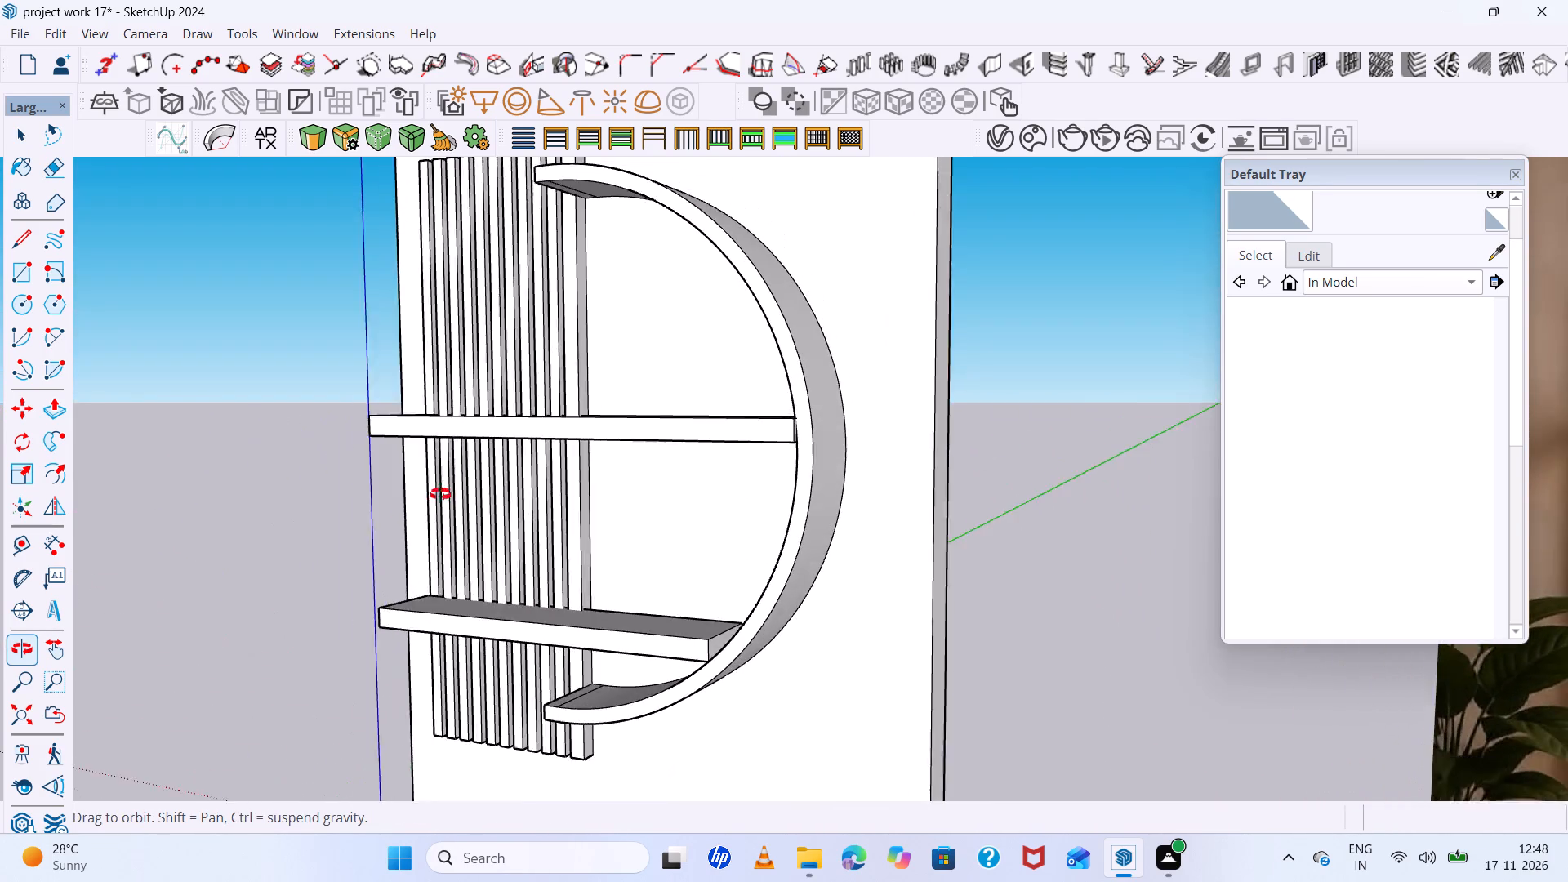
middle_drag(440, 494, 500, 487)
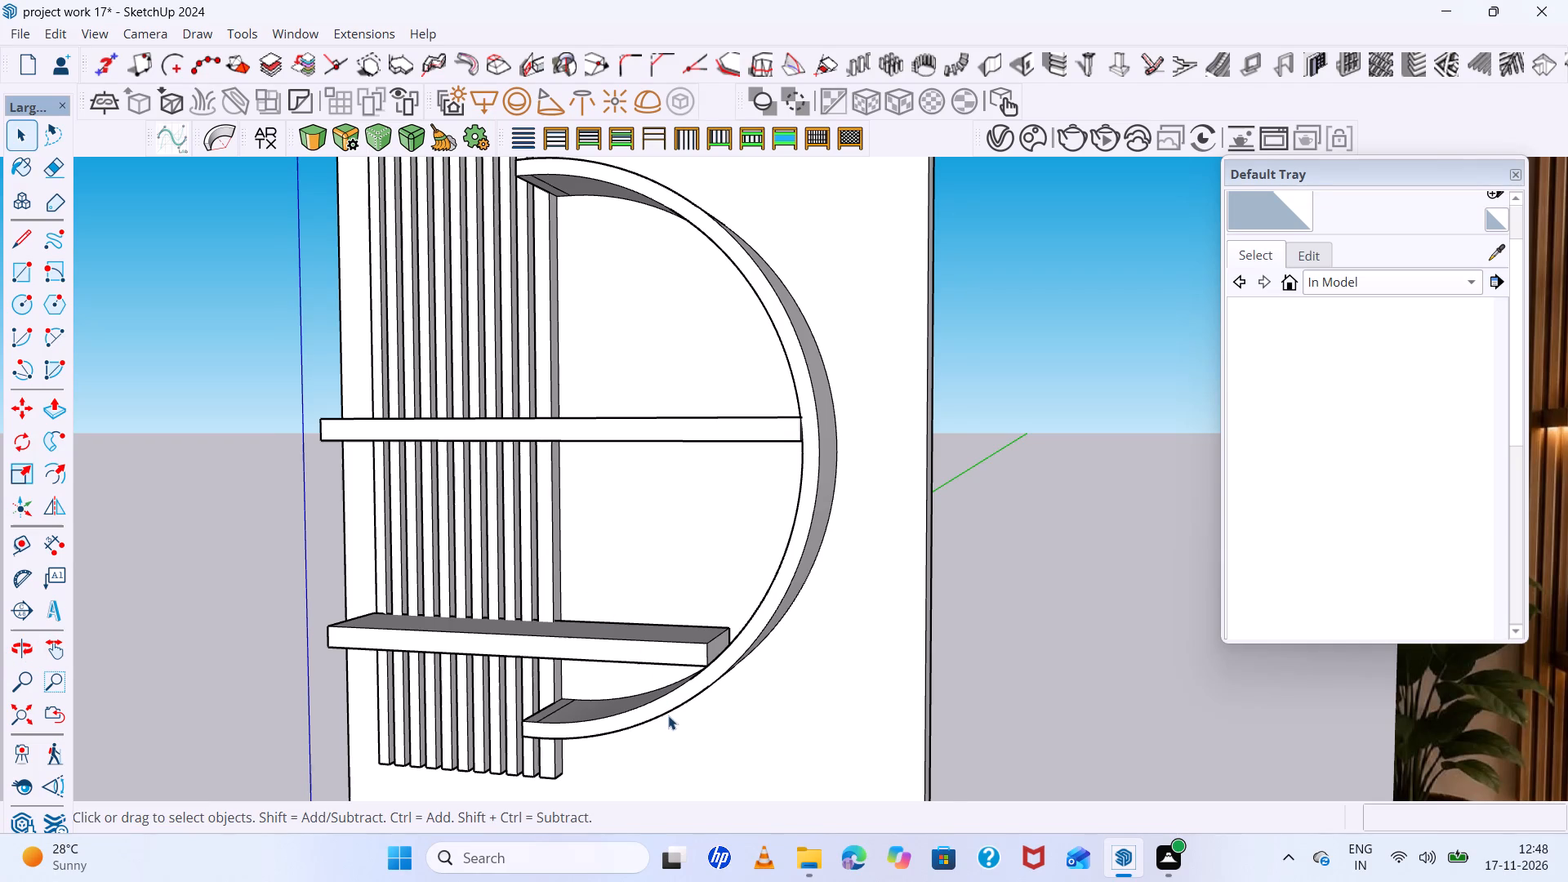
Open the lower shelf group and select its end face at the half-round frame.
scroll(668, 715, up, 9)
scroll(737, 621, up, 1)
middle_drag(737, 621, 630, 666)
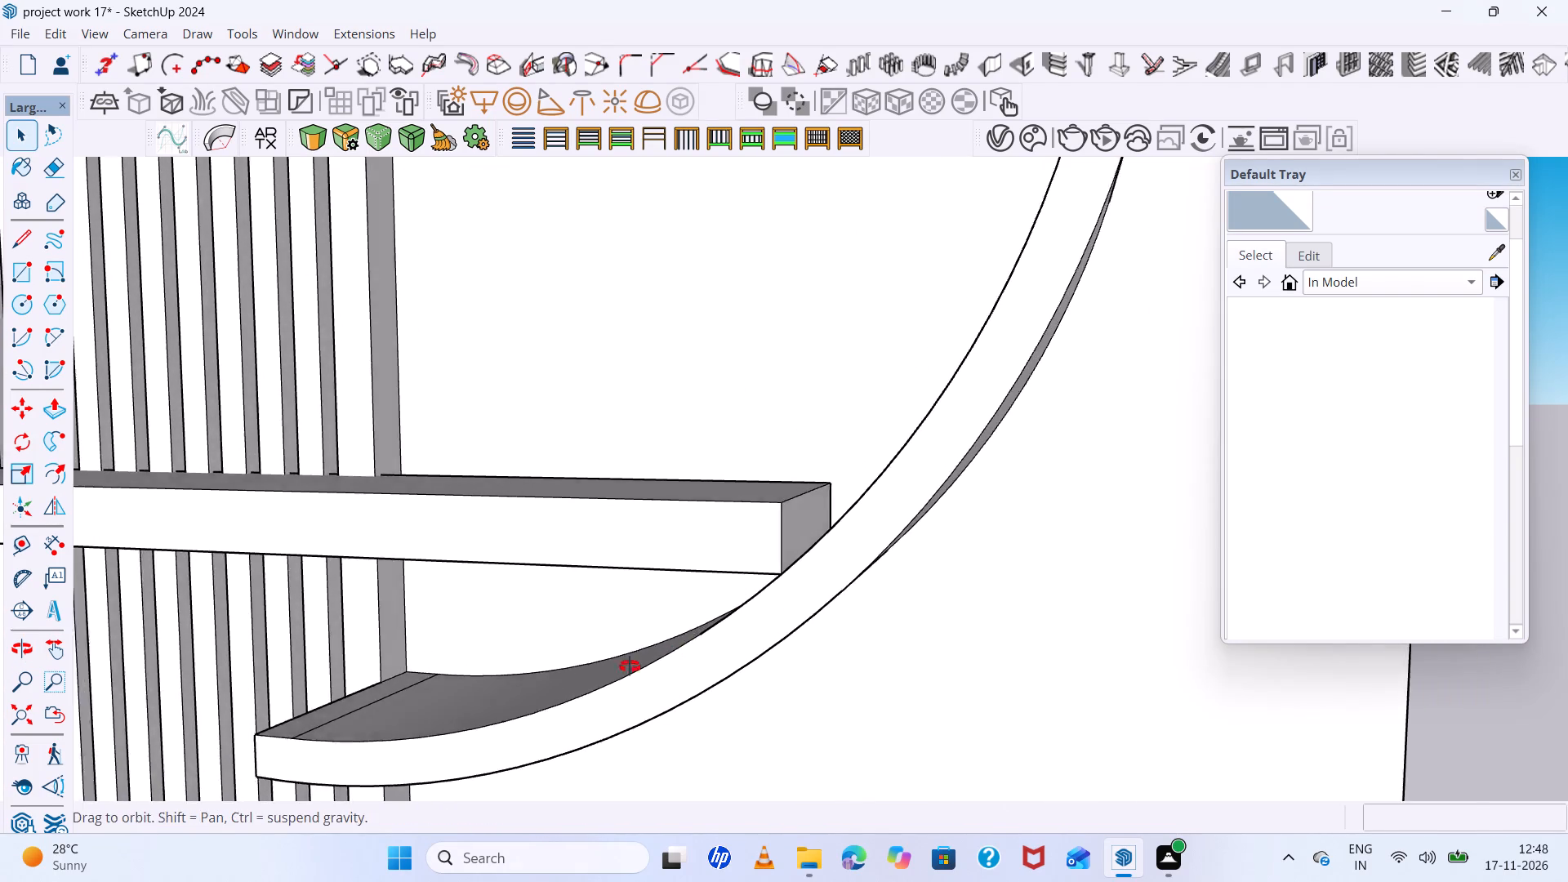
middle_drag(630, 666, 626, 668)
scroll(781, 551, up, 4)
middle_drag(770, 534, 804, 630)
double_click(782, 547)
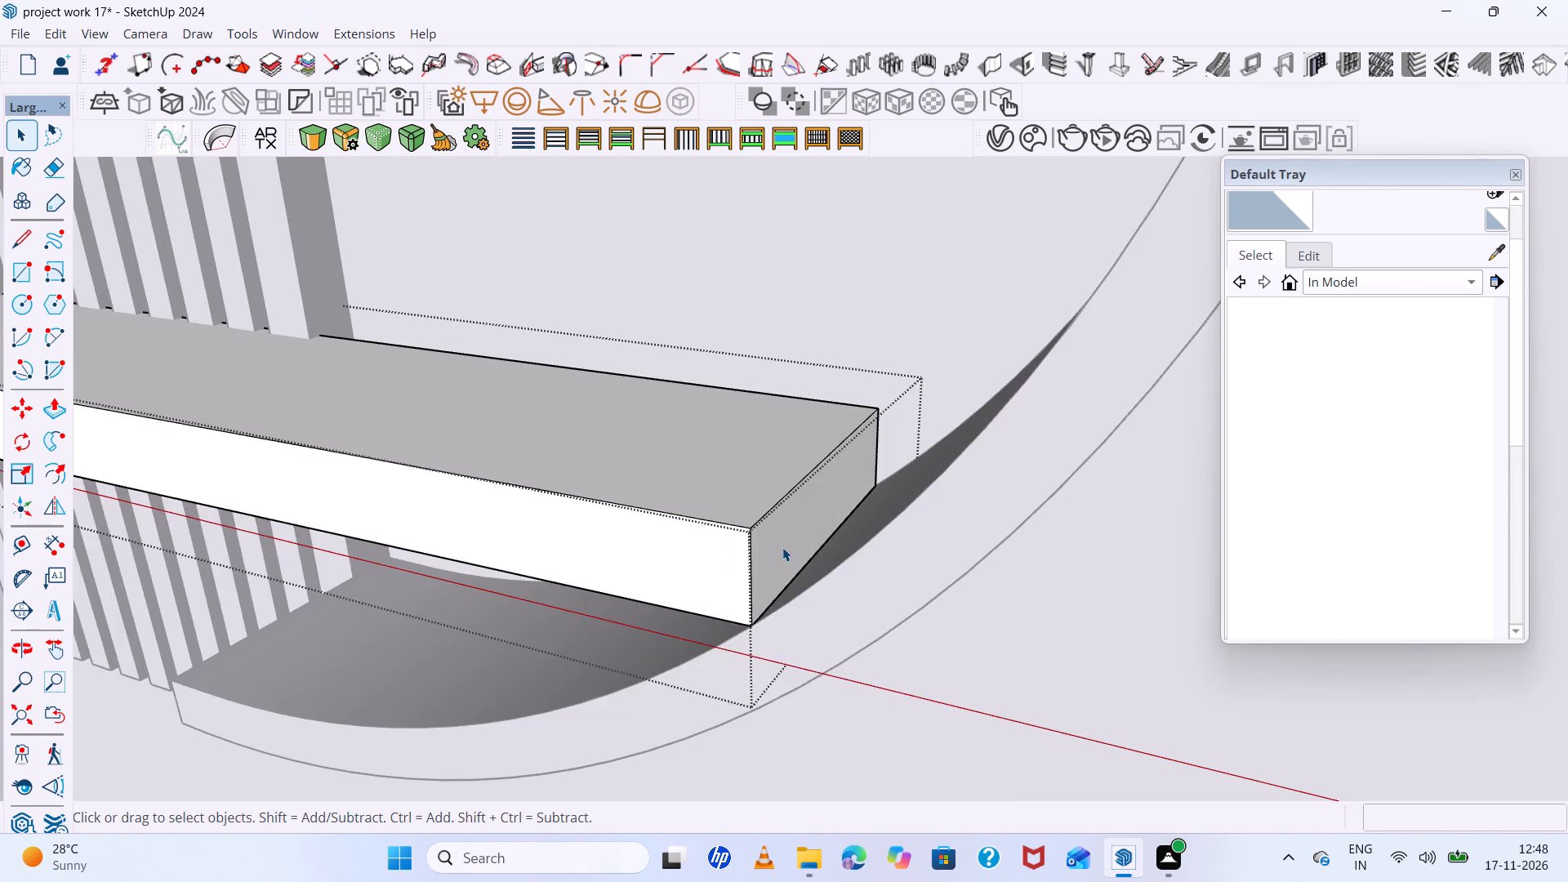
scroll(782, 547, up, 5)
click(781, 547)
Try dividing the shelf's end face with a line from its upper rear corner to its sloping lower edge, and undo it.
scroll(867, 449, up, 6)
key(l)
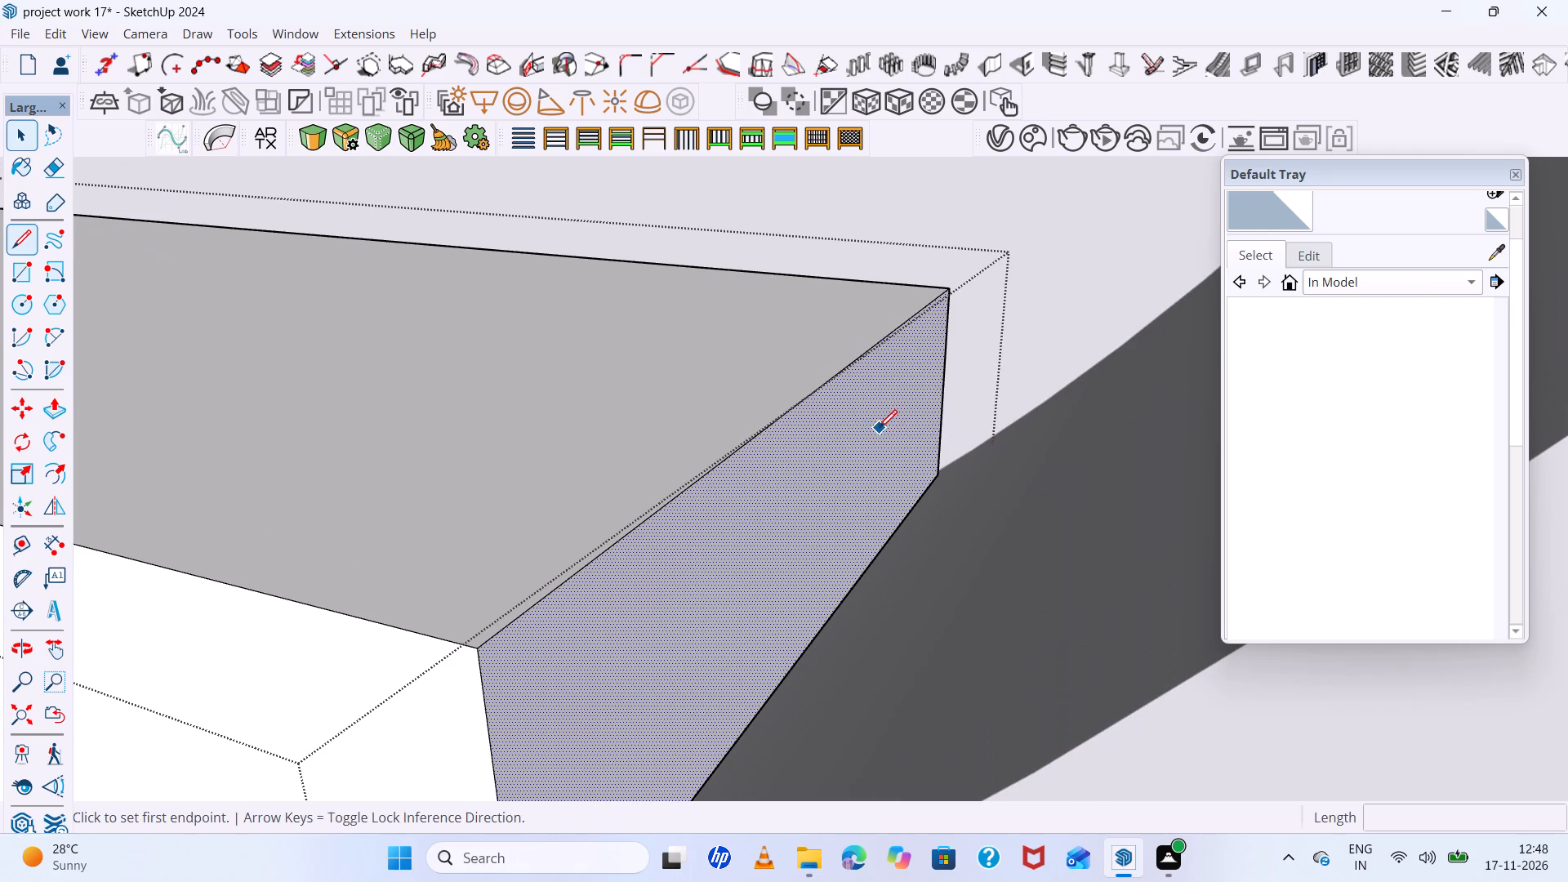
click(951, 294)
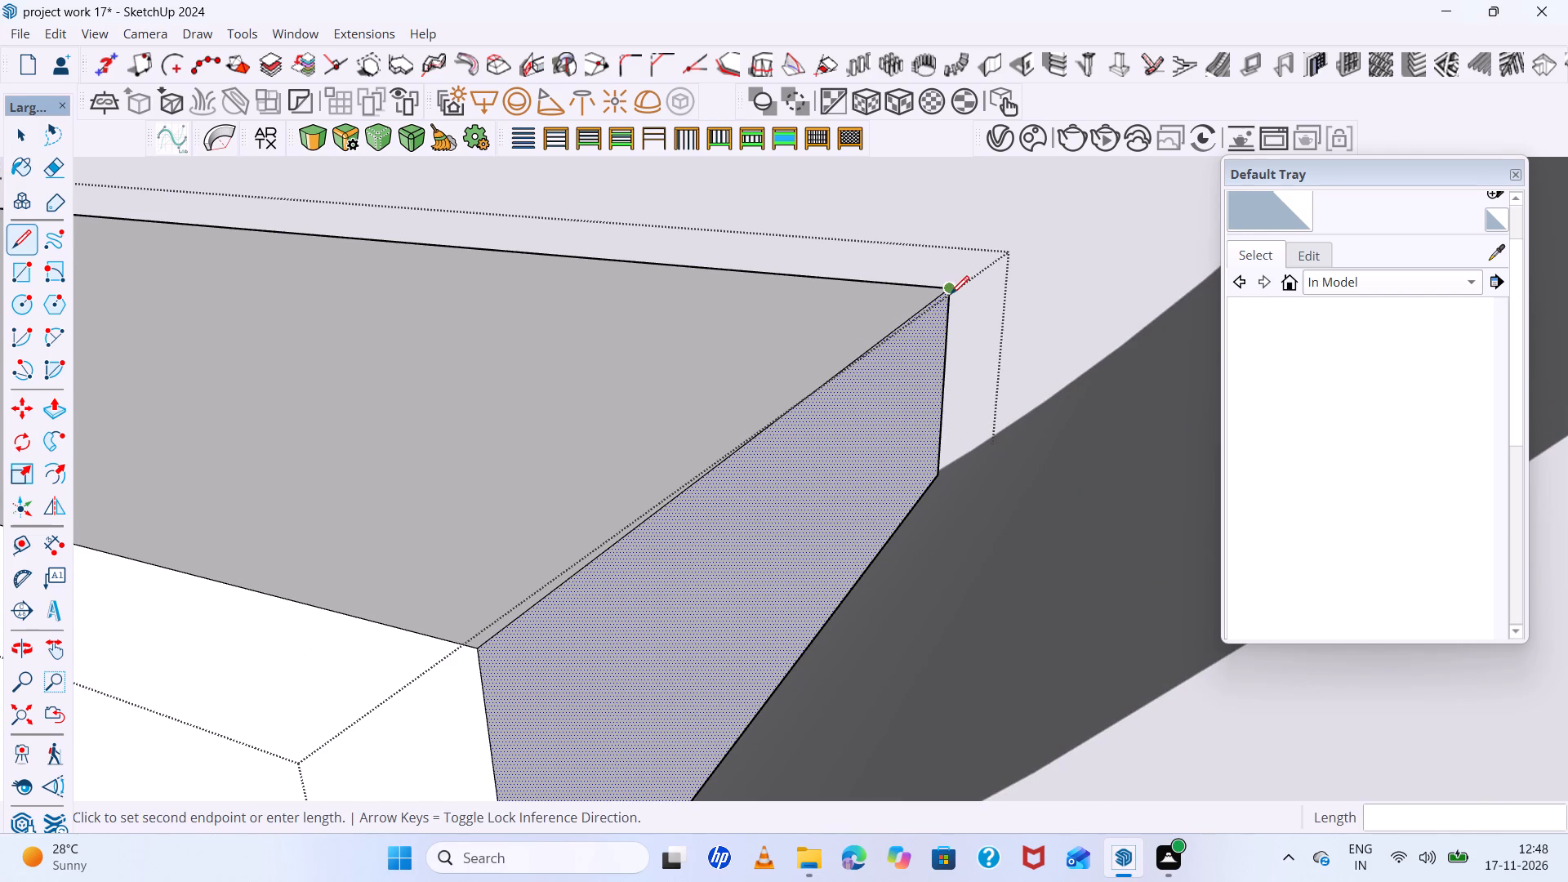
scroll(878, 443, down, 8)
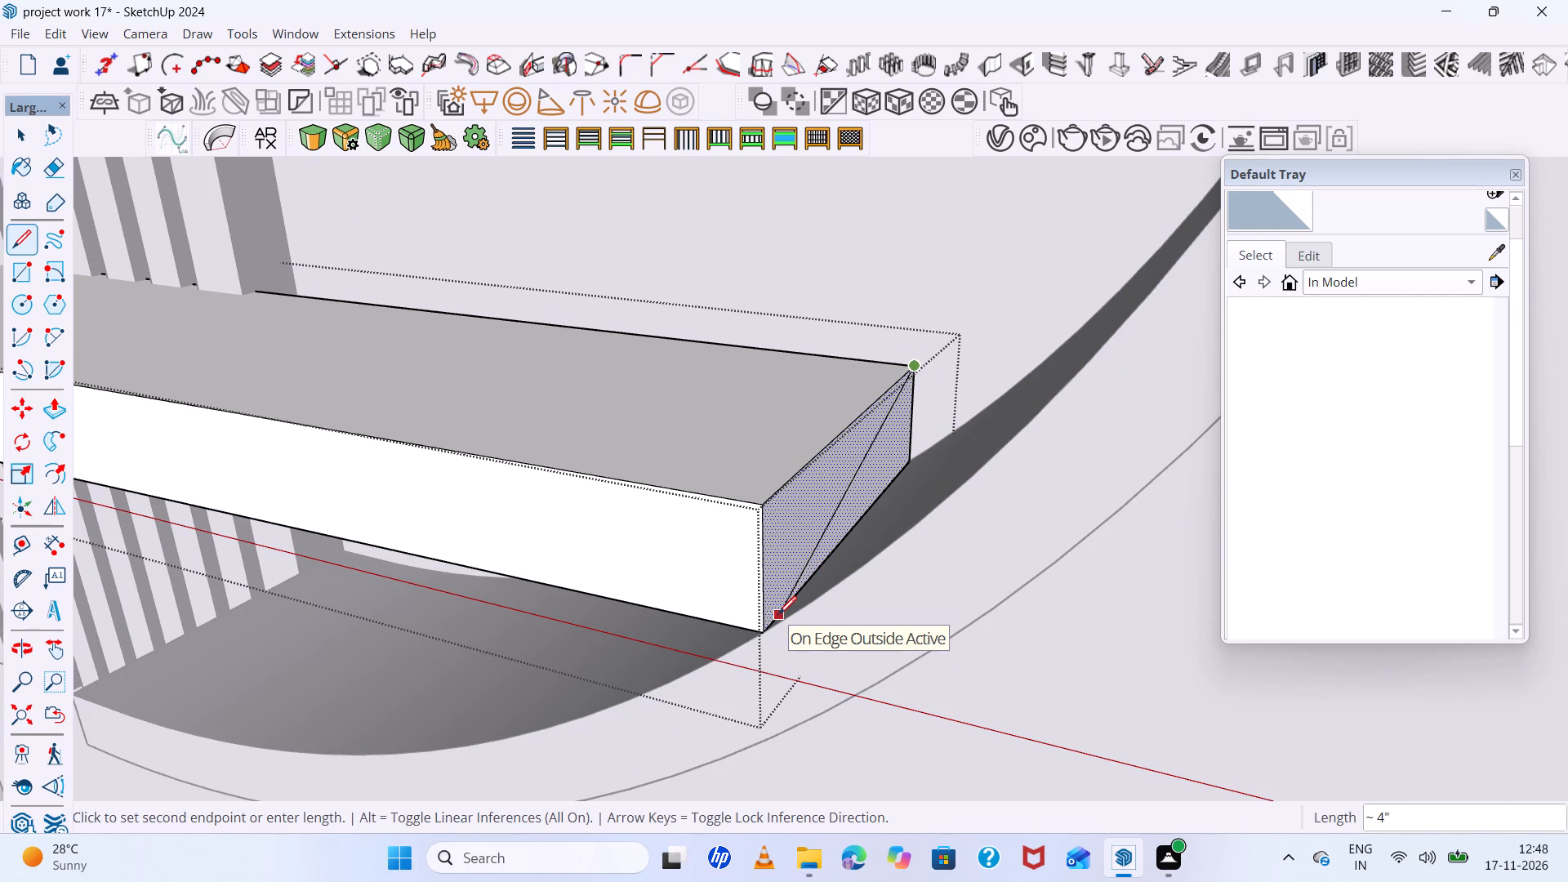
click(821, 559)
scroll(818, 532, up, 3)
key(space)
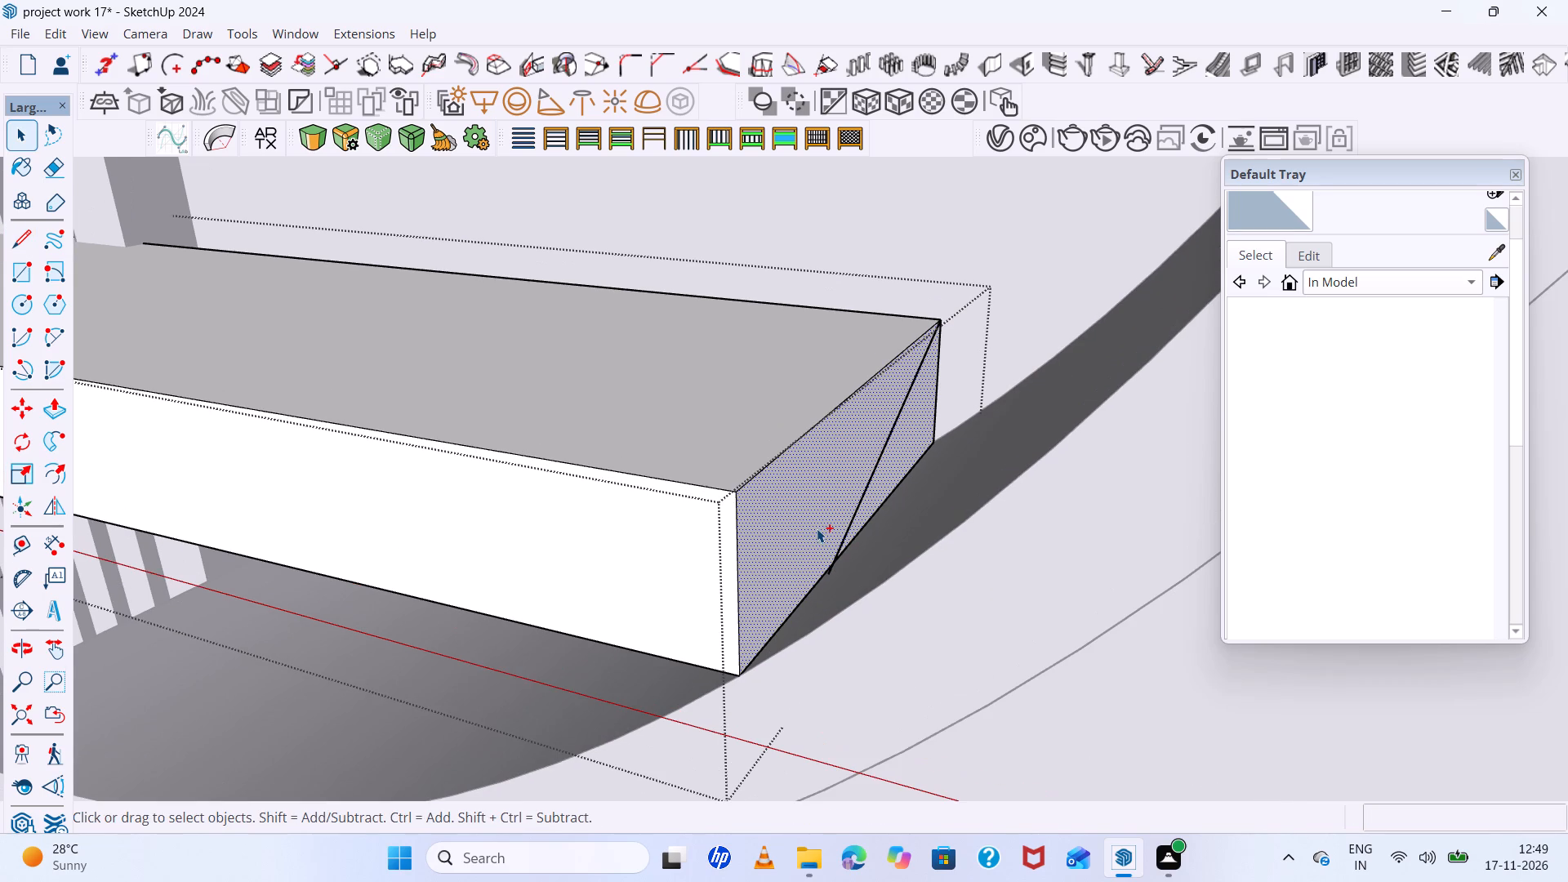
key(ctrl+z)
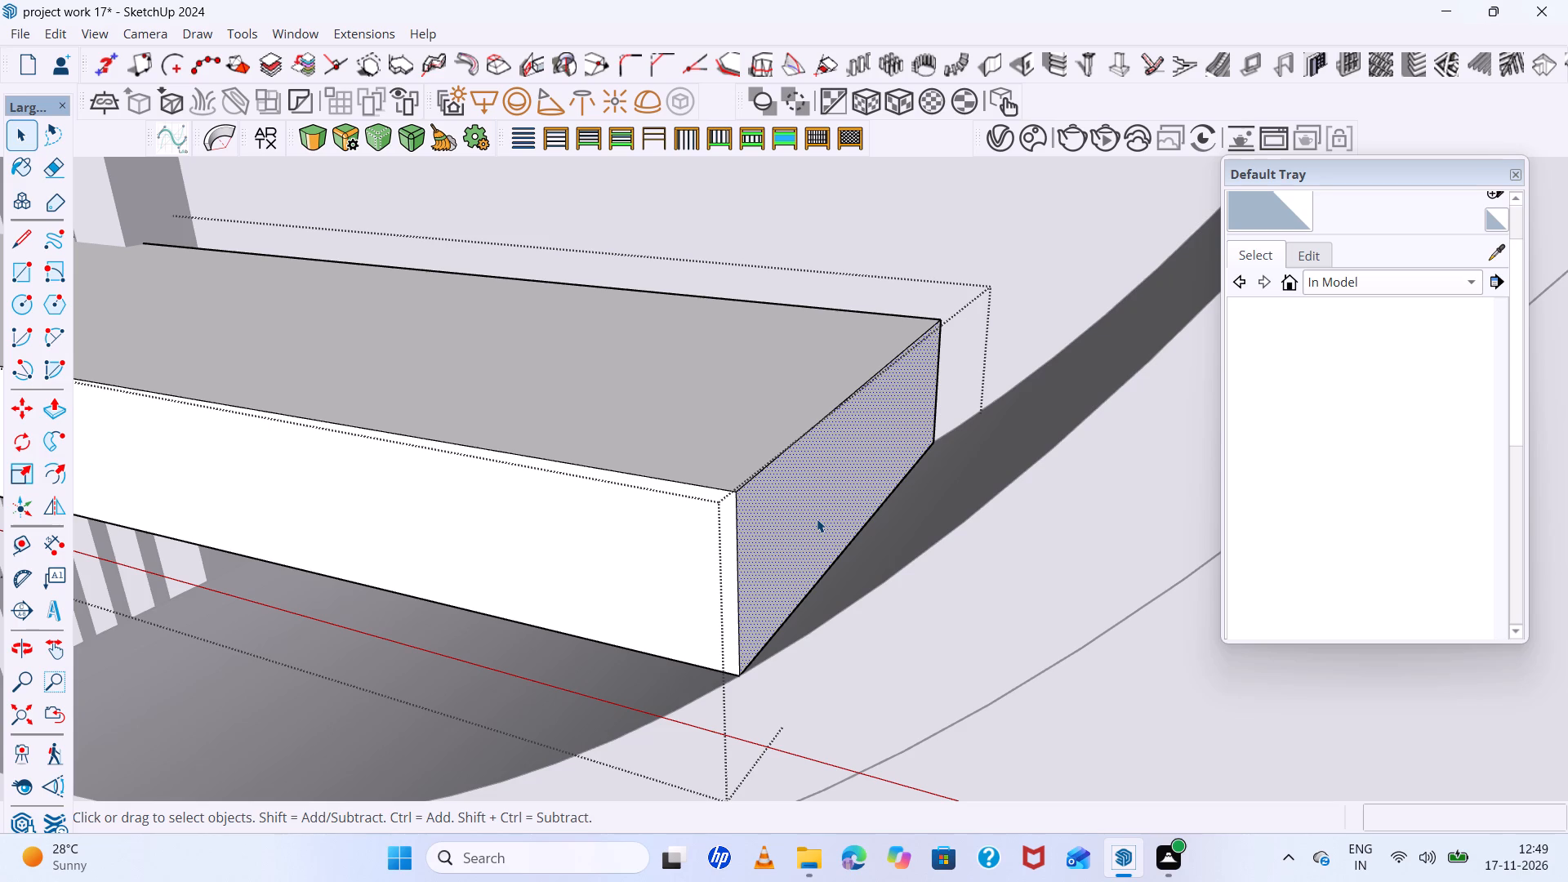
Draw a diagonal line across the shelf's end face from its lower front corner to its upper rear corner.
key(l)
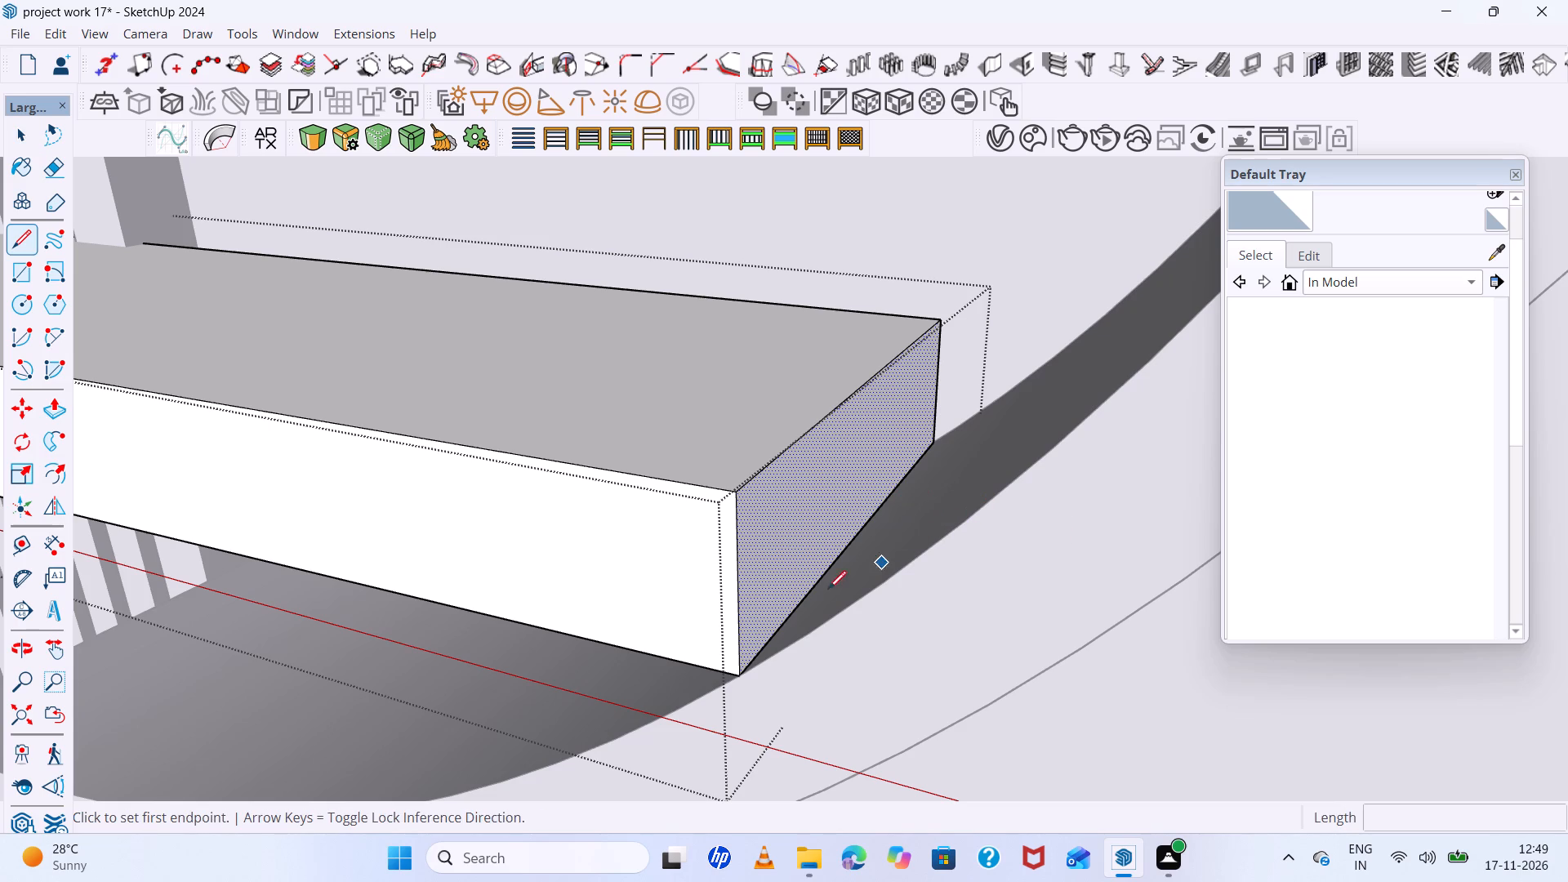
click(742, 672)
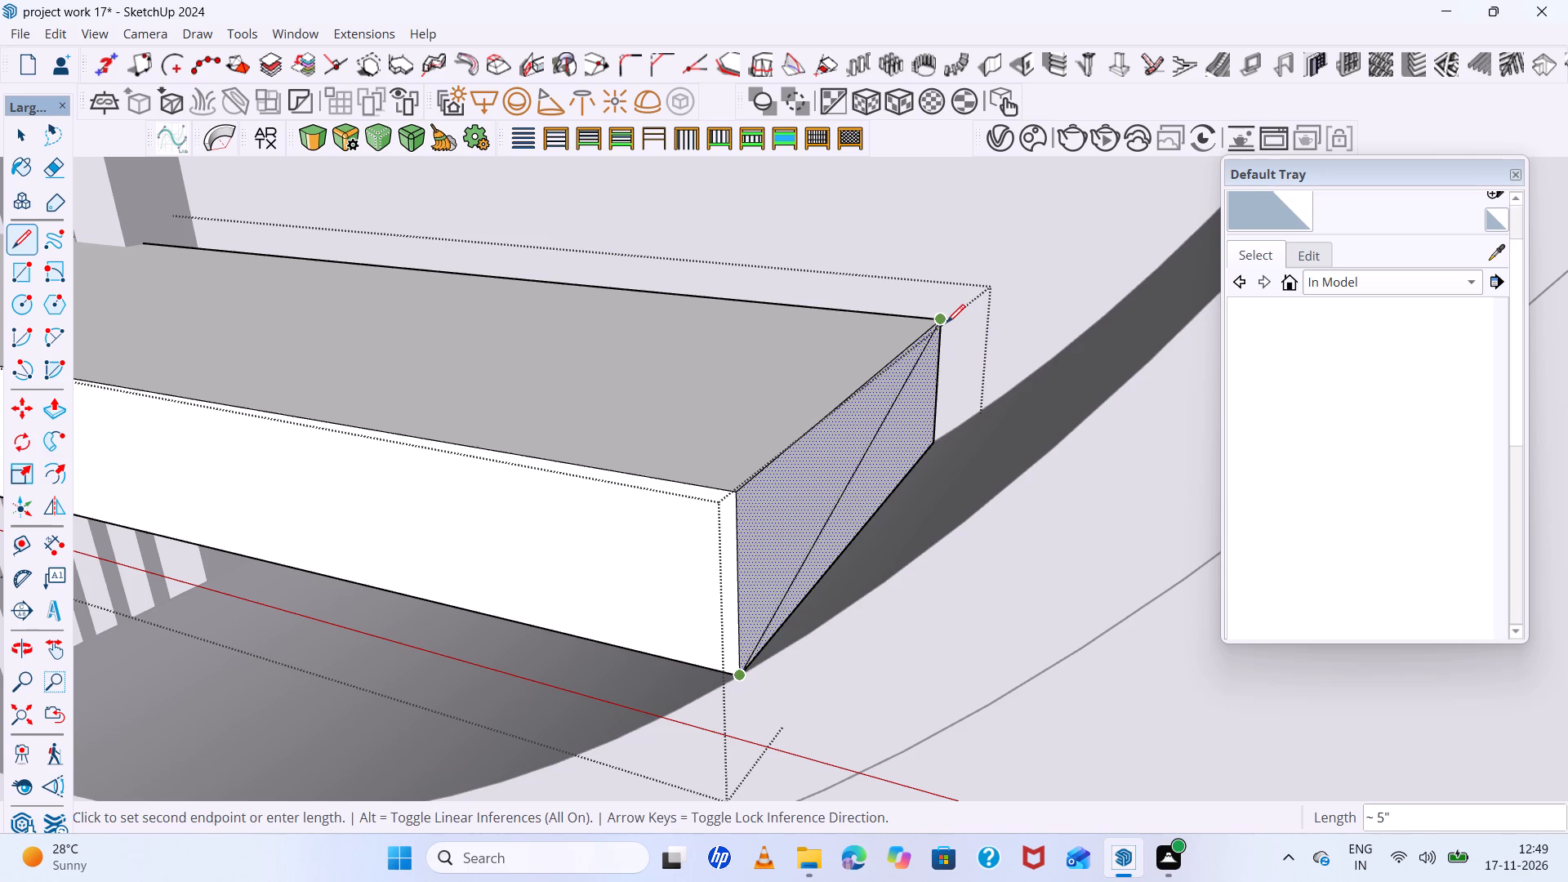
click(947, 323)
key(space)
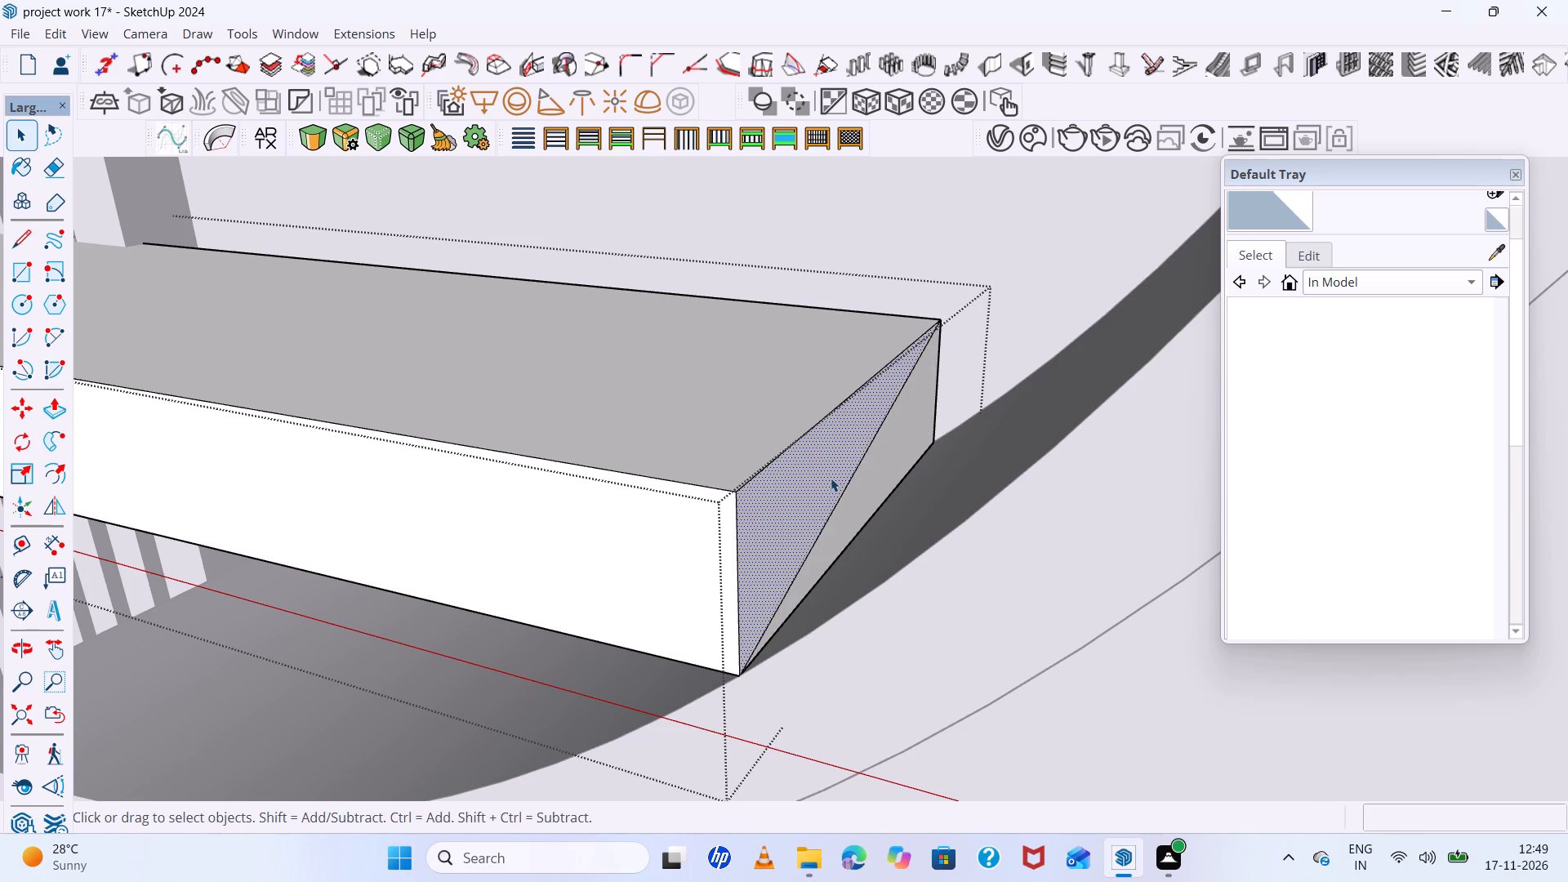
Push/Pull the upper triangular part of the end face about 1" outward to the half-round frame, and close the group.
click(822, 476)
key(p)
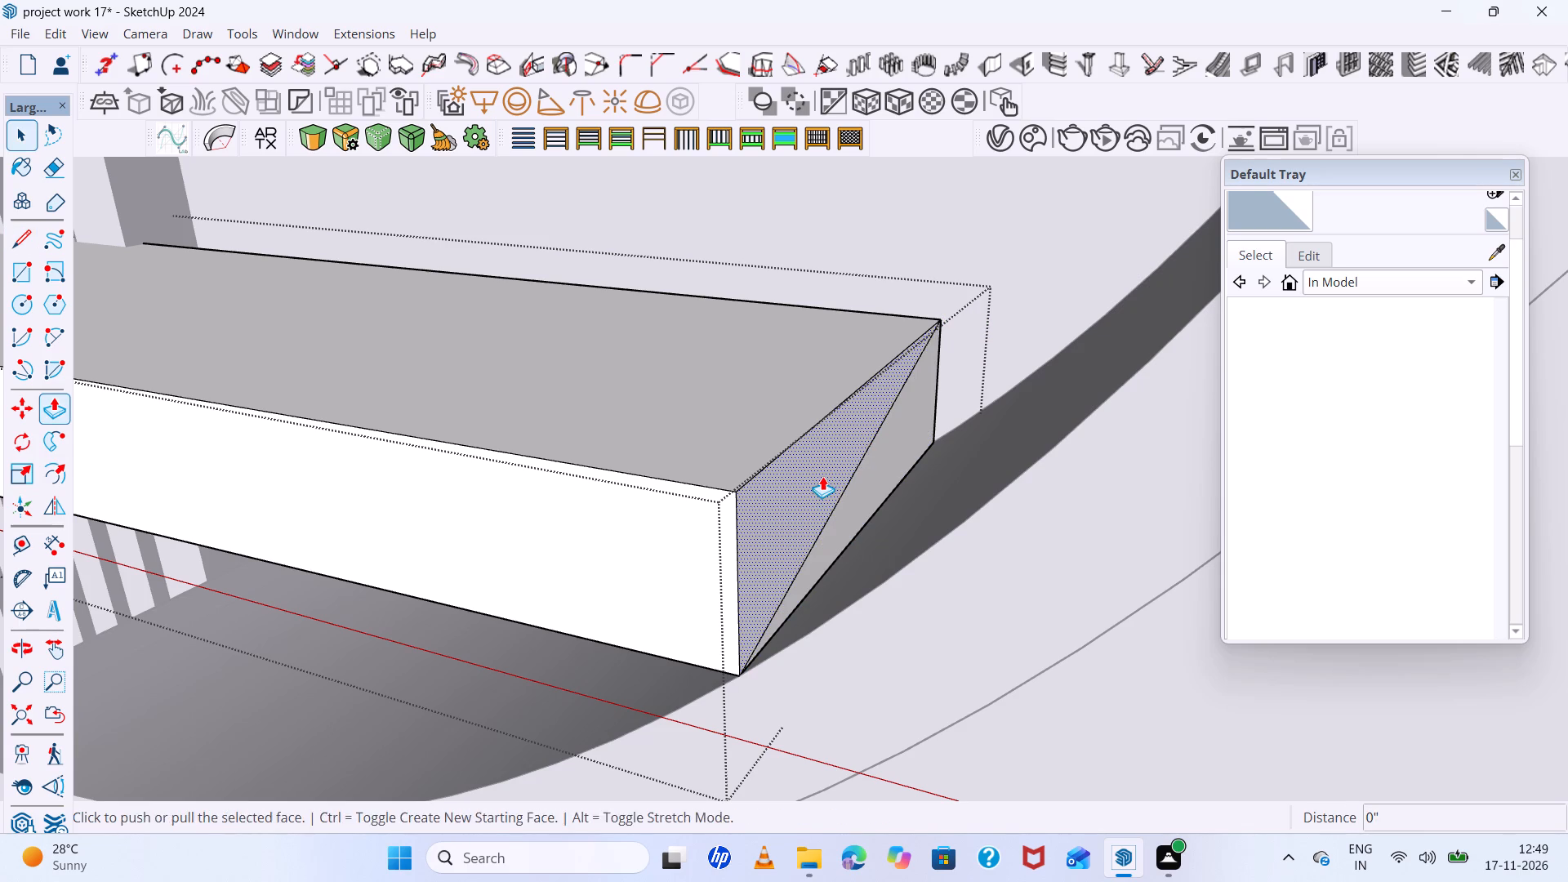
click(822, 476)
click(967, 517)
scroll(910, 514, down, 2)
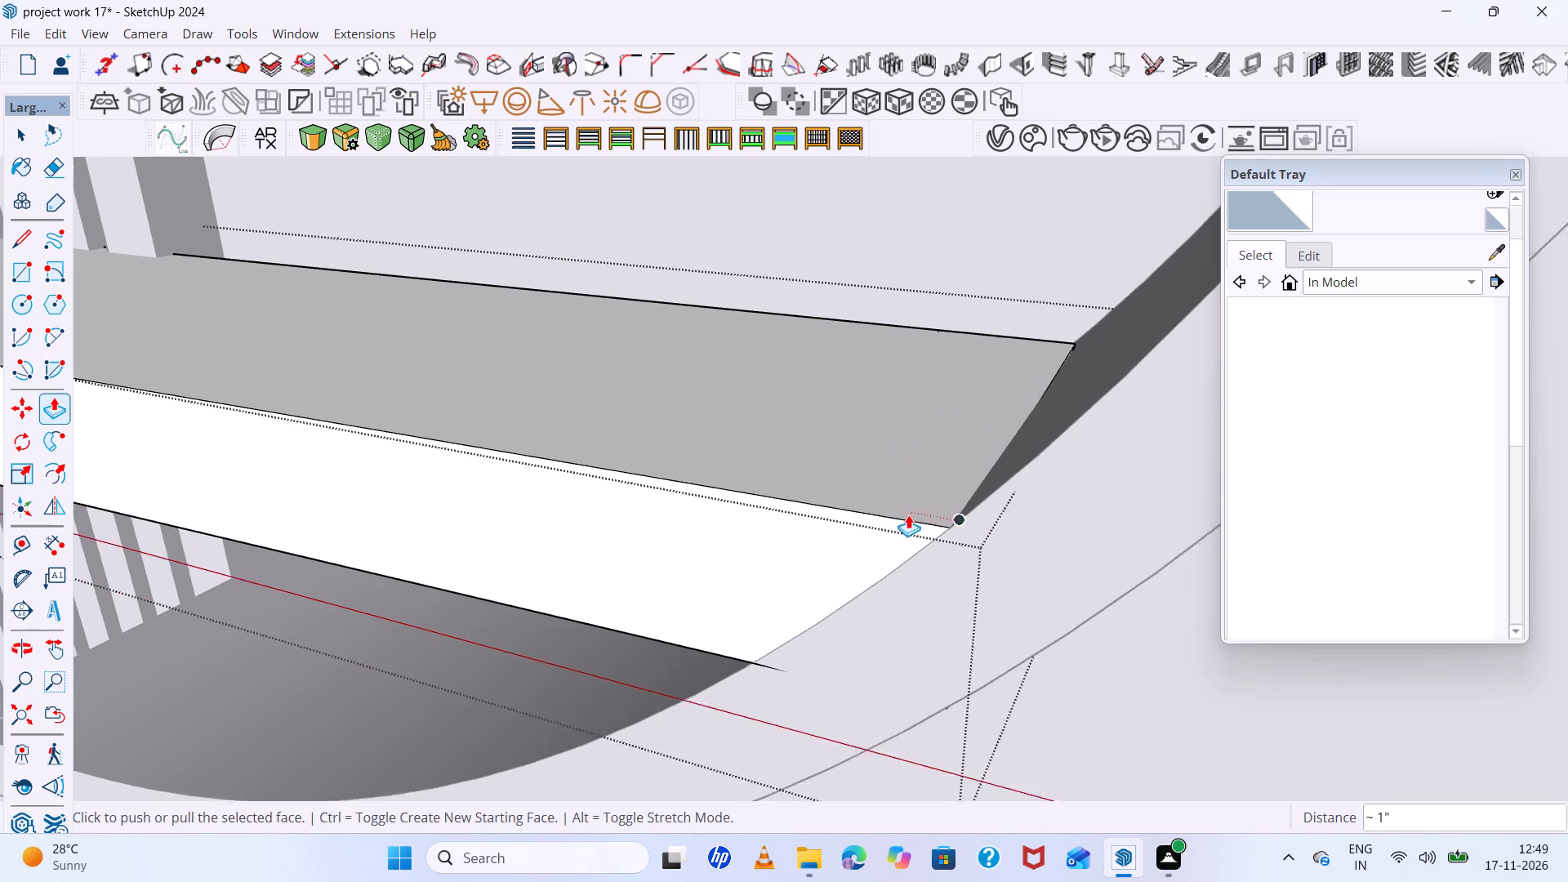
scroll(908, 514, down, 2)
middle_drag(924, 485, 967, 401)
scroll(833, 446, down, 6)
key(space)
scroll(833, 446, down, 13)
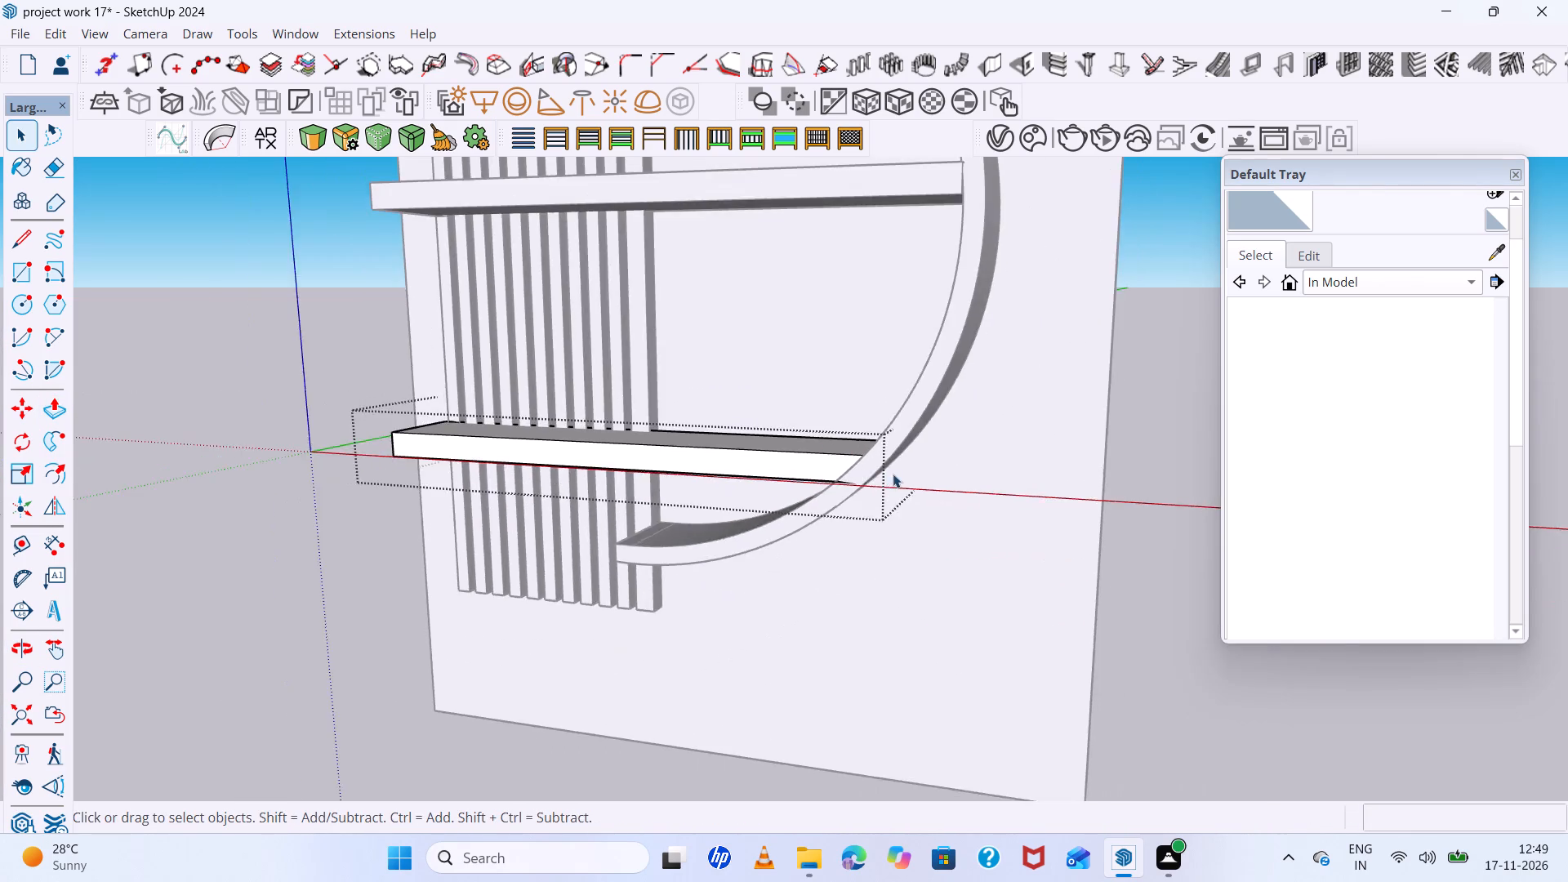
scroll(893, 474, down, 4)
click(1056, 480)
Reopen the lower shelf group and examine its extended end from several angles where it meets the half-round frame.
scroll(955, 470, up, 10)
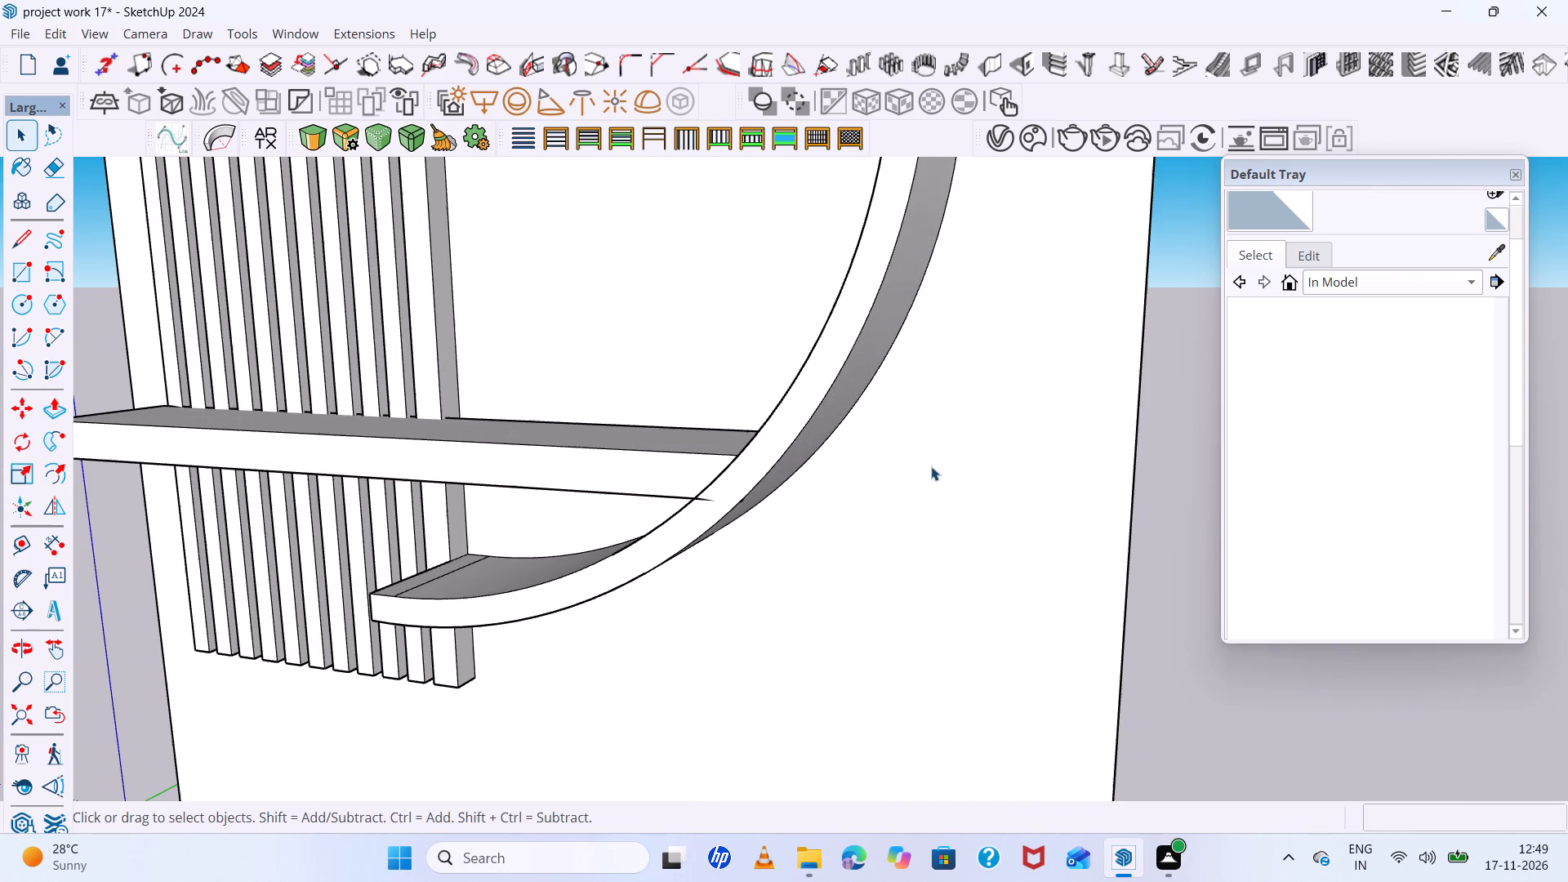
click(731, 491)
scroll(731, 491, up, 5)
double_click(730, 489)
scroll(708, 499, up, 5)
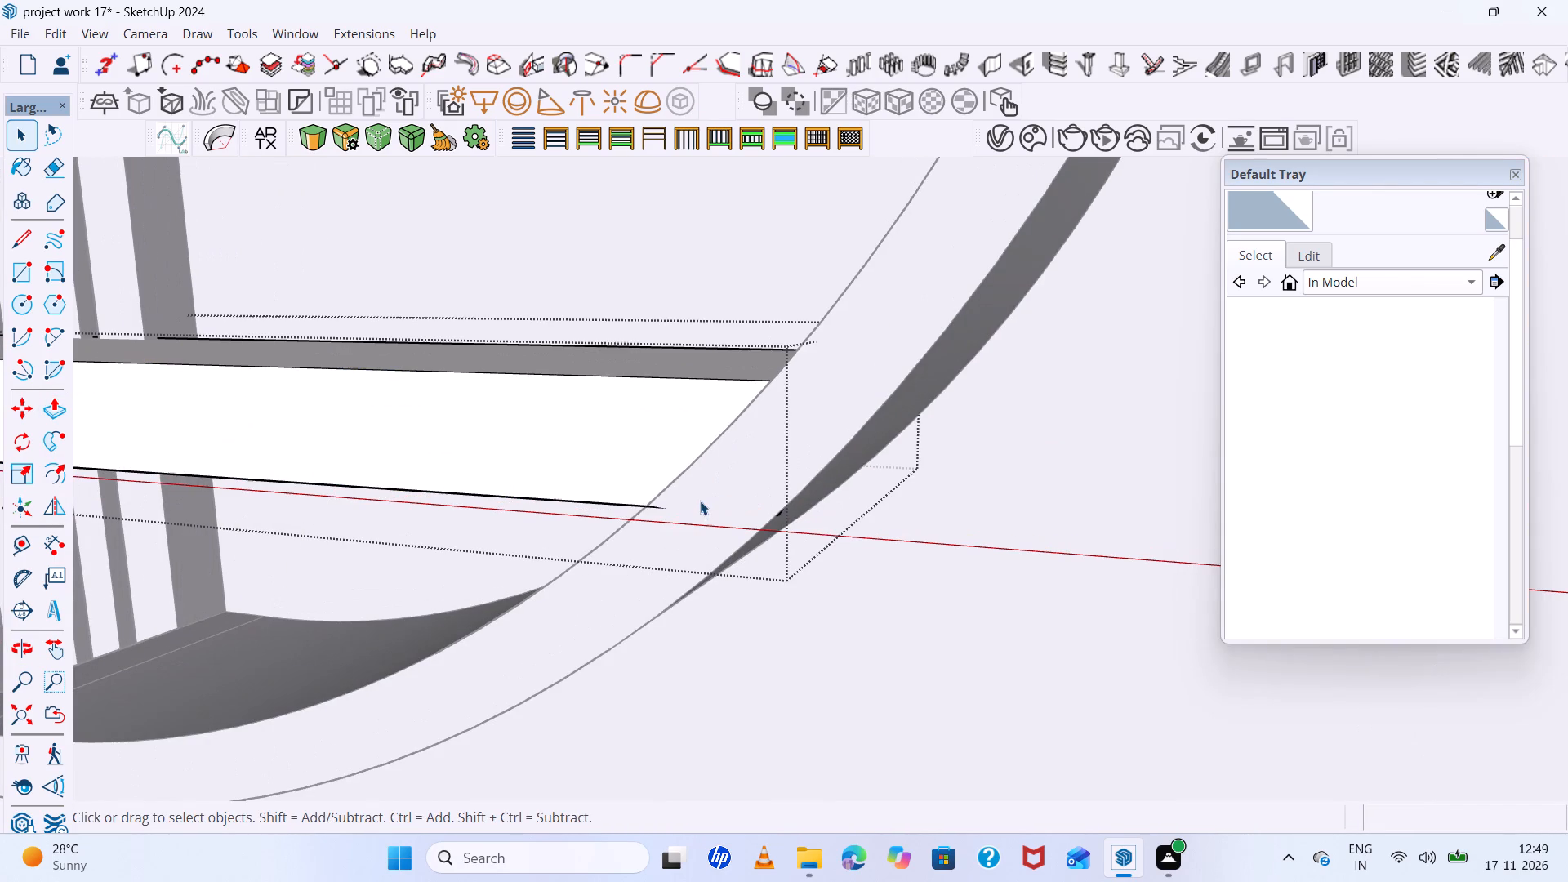
click(679, 503)
click(674, 512)
scroll(800, 526, up, 3)
middle_drag(771, 506, 640, 470)
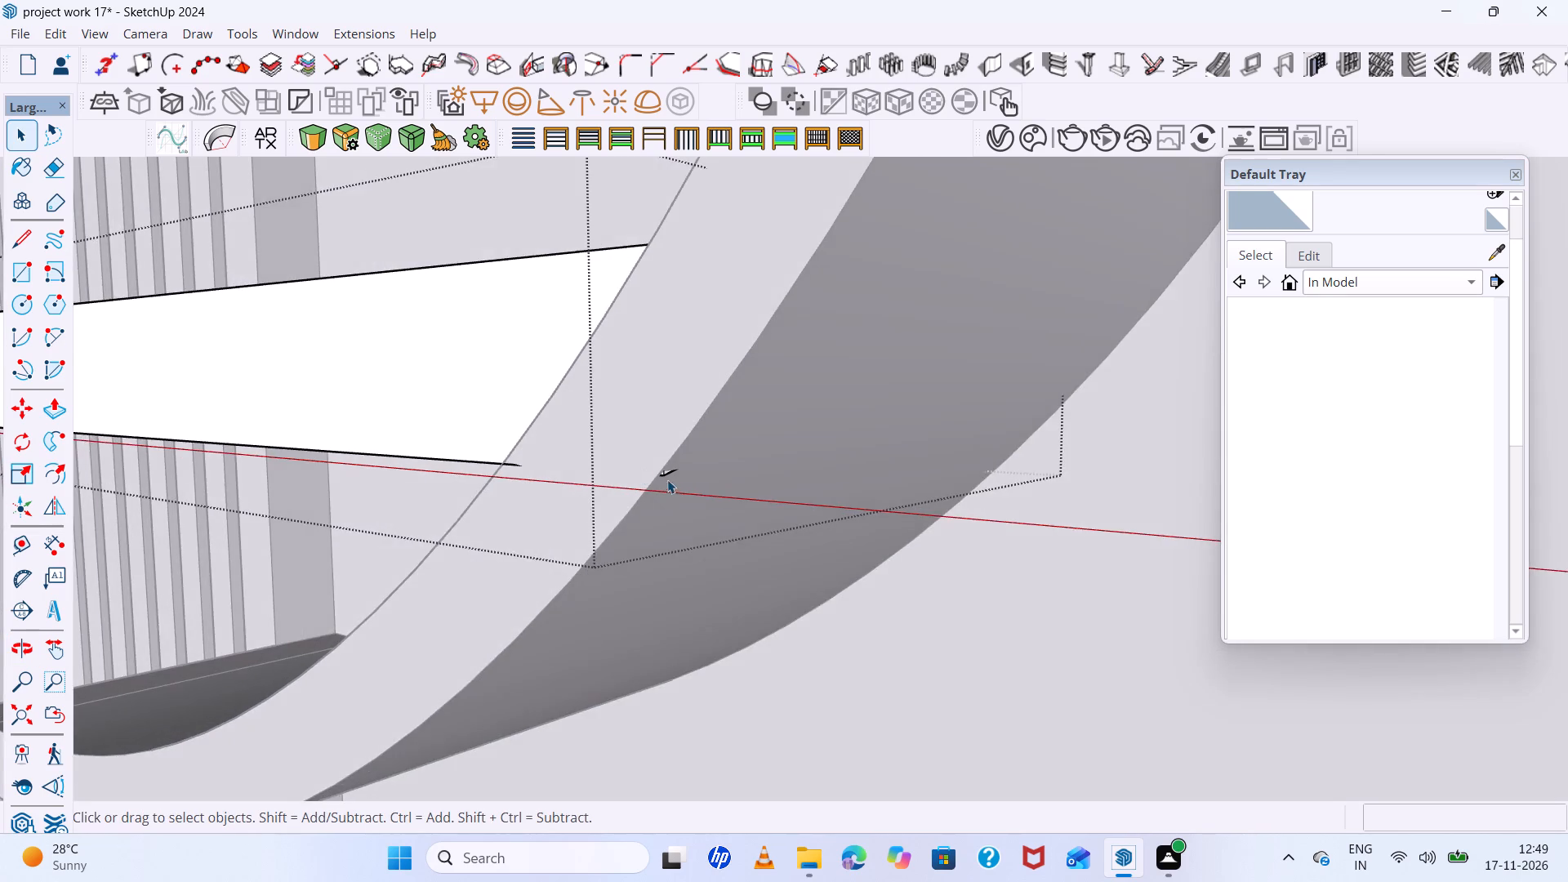
scroll(677, 483, up, 4)
scroll(677, 483, down, 5)
scroll(663, 471, up, 5)
scroll(660, 469, down, 10)
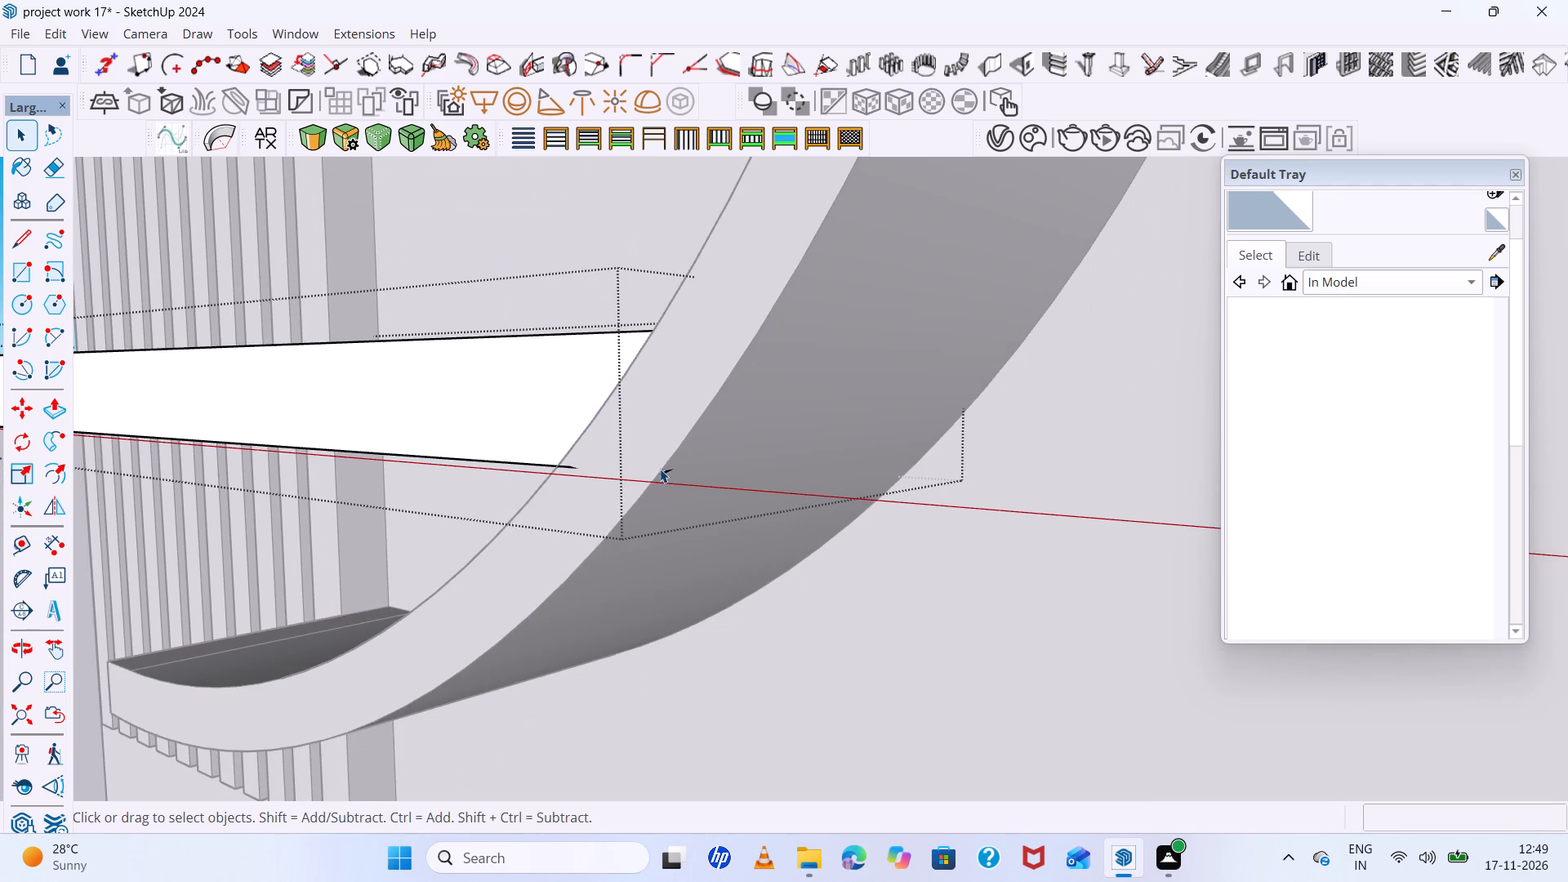
middle_drag(660, 469, 737, 491)
scroll(737, 491, down, 9)
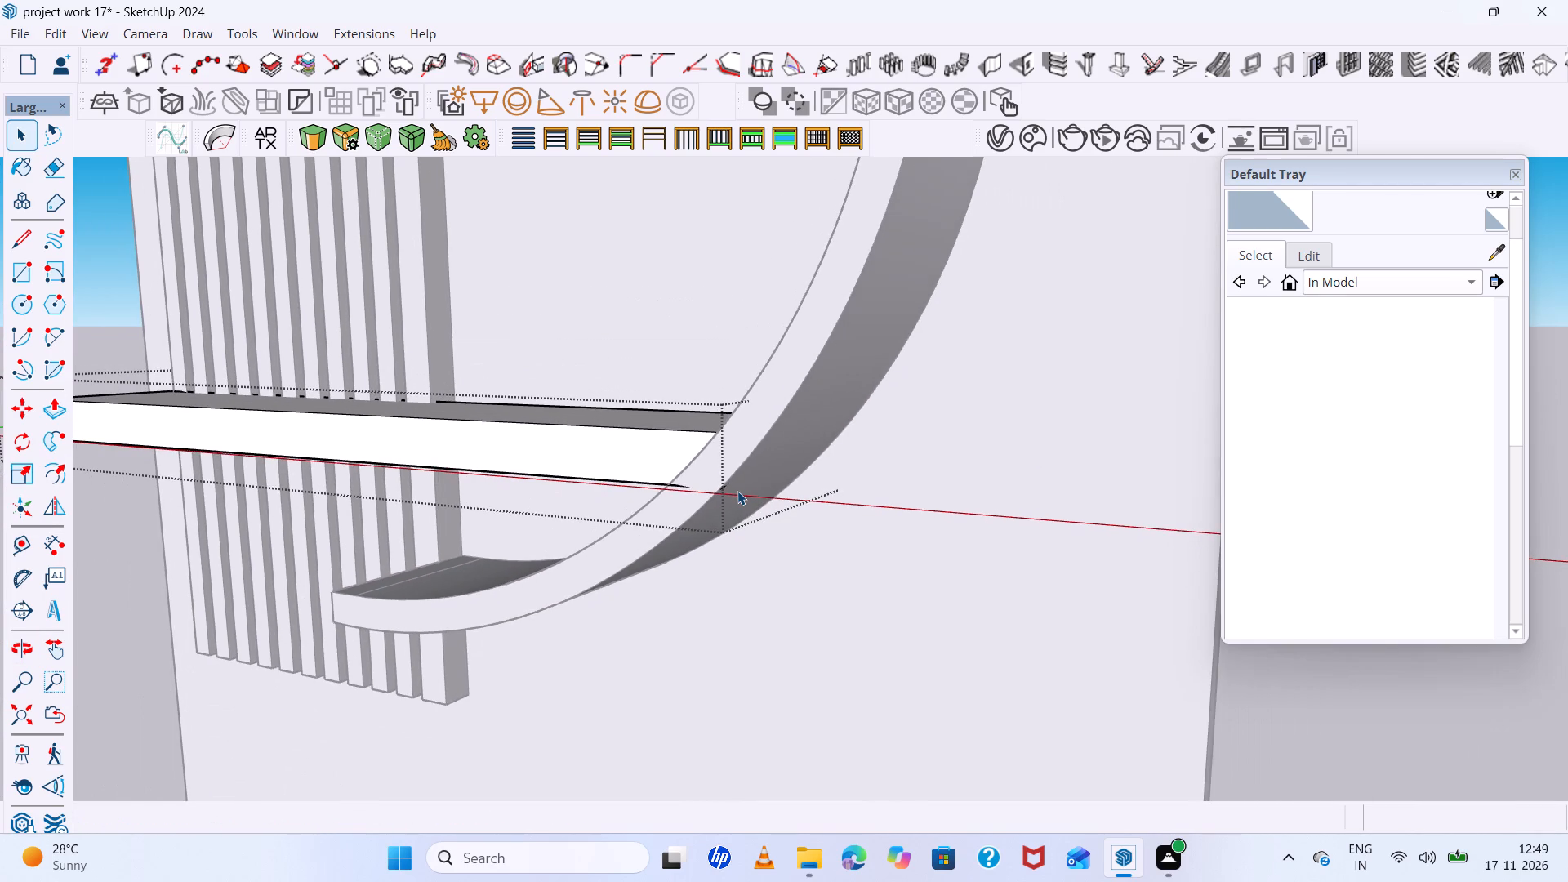
scroll(737, 491, down, 3)
middle_drag(737, 491, 803, 538)
scroll(803, 538, down, 6)
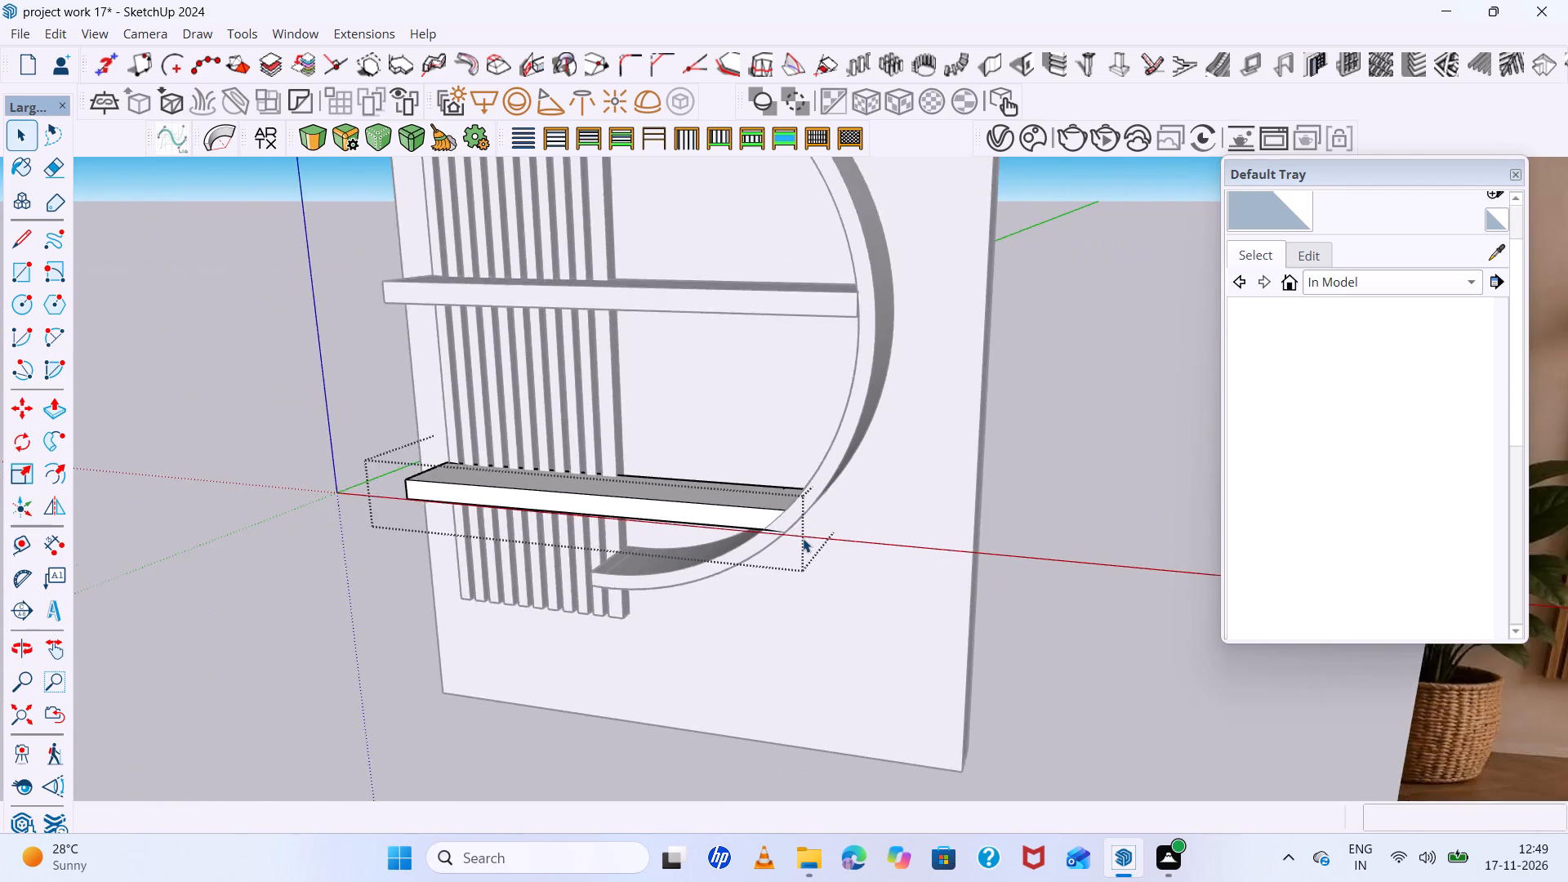
Close the lower shelf group and compare the whole wall shelf unit with the reference image from several views.
scroll(803, 538, down, 5)
click(992, 563)
scroll(992, 564, down, 5)
middle_drag(991, 565, 1119, 579)
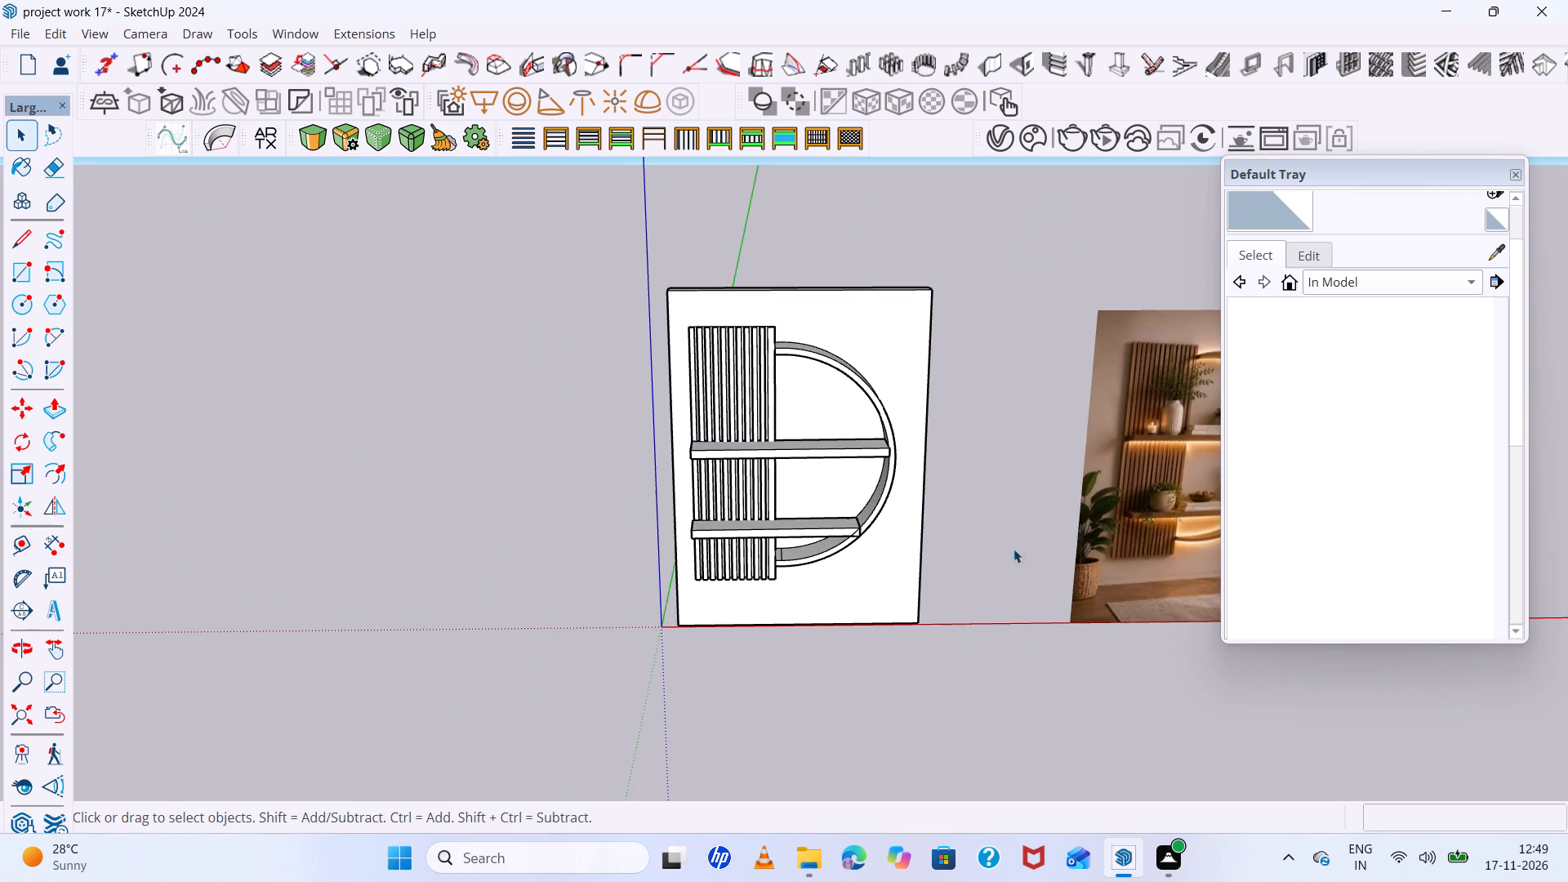
scroll(859, 523, down, 11)
scroll(804, 496, up, 10)
middle_drag(898, 510, 879, 434)
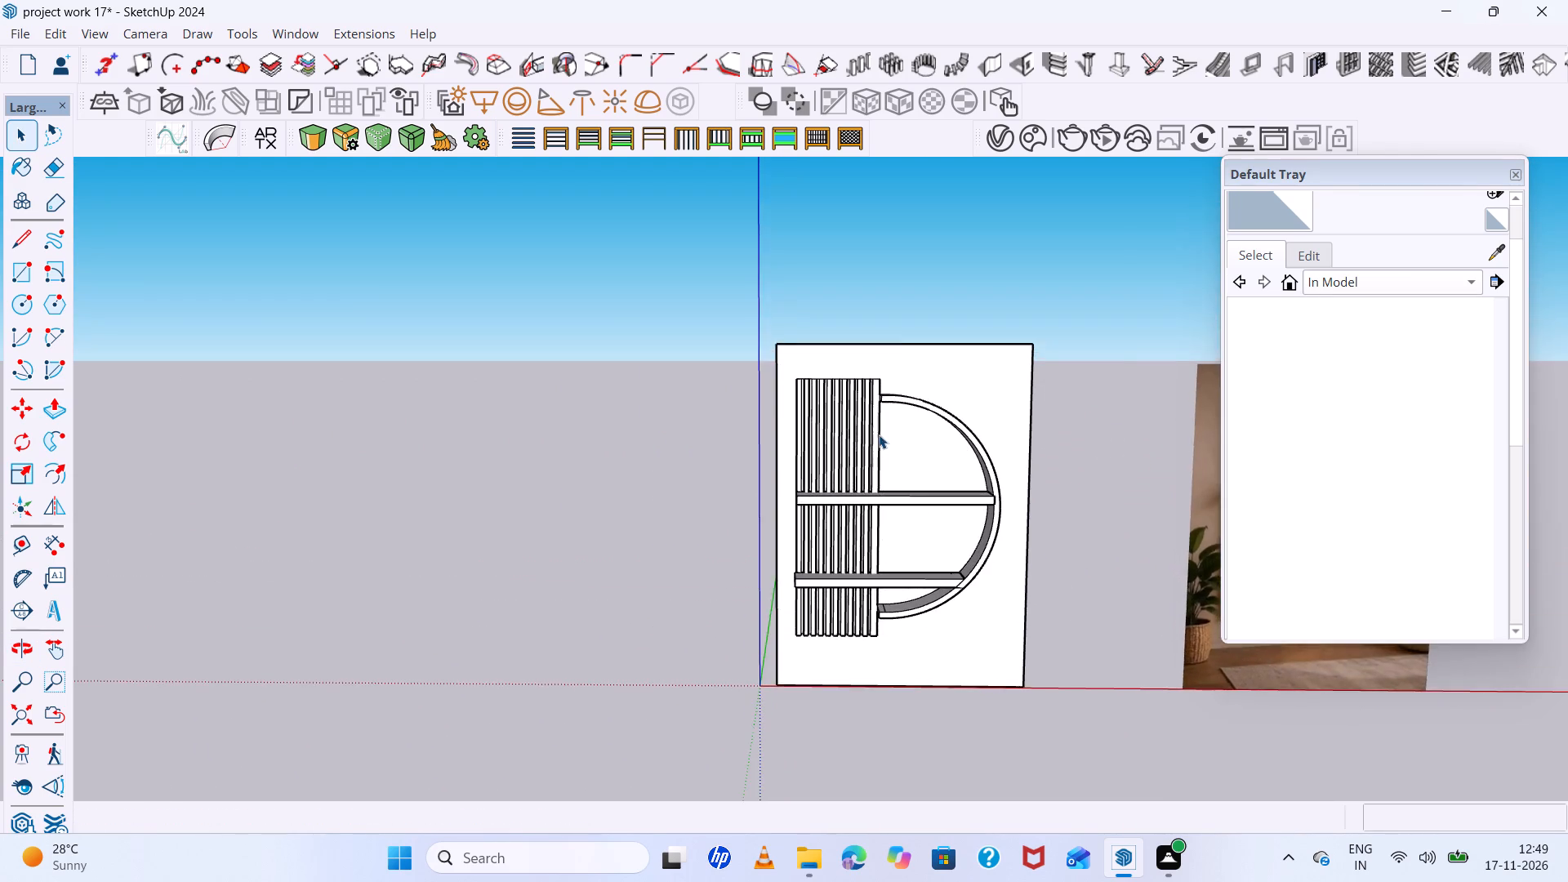
scroll(907, 521, up, 6)
middle_drag(912, 526, 893, 425)
scroll(892, 440, down, 1)
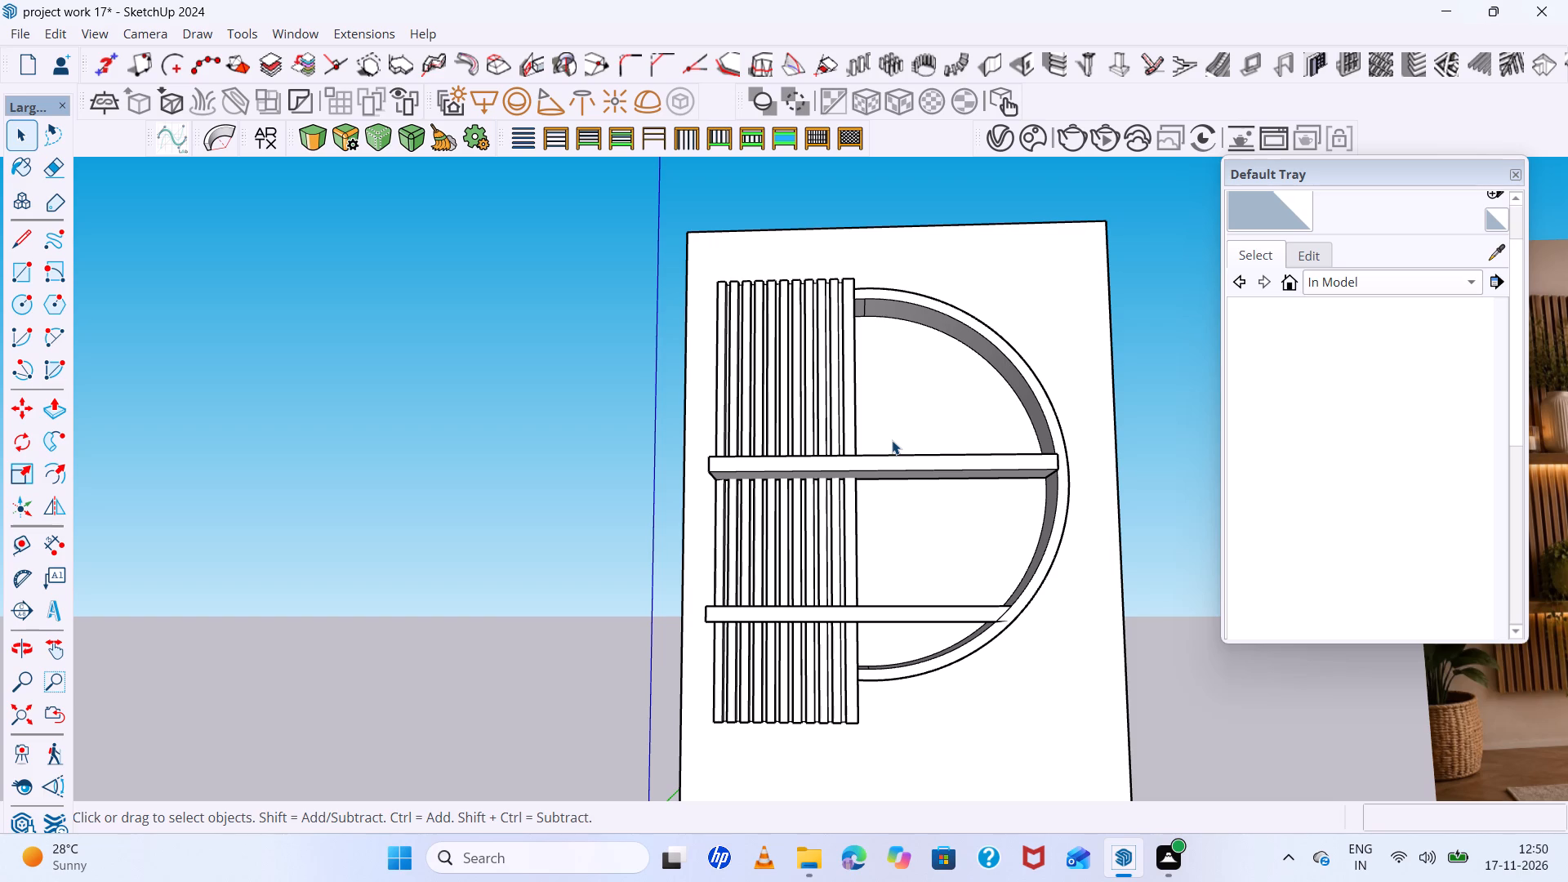
scroll(892, 440, up, 1)
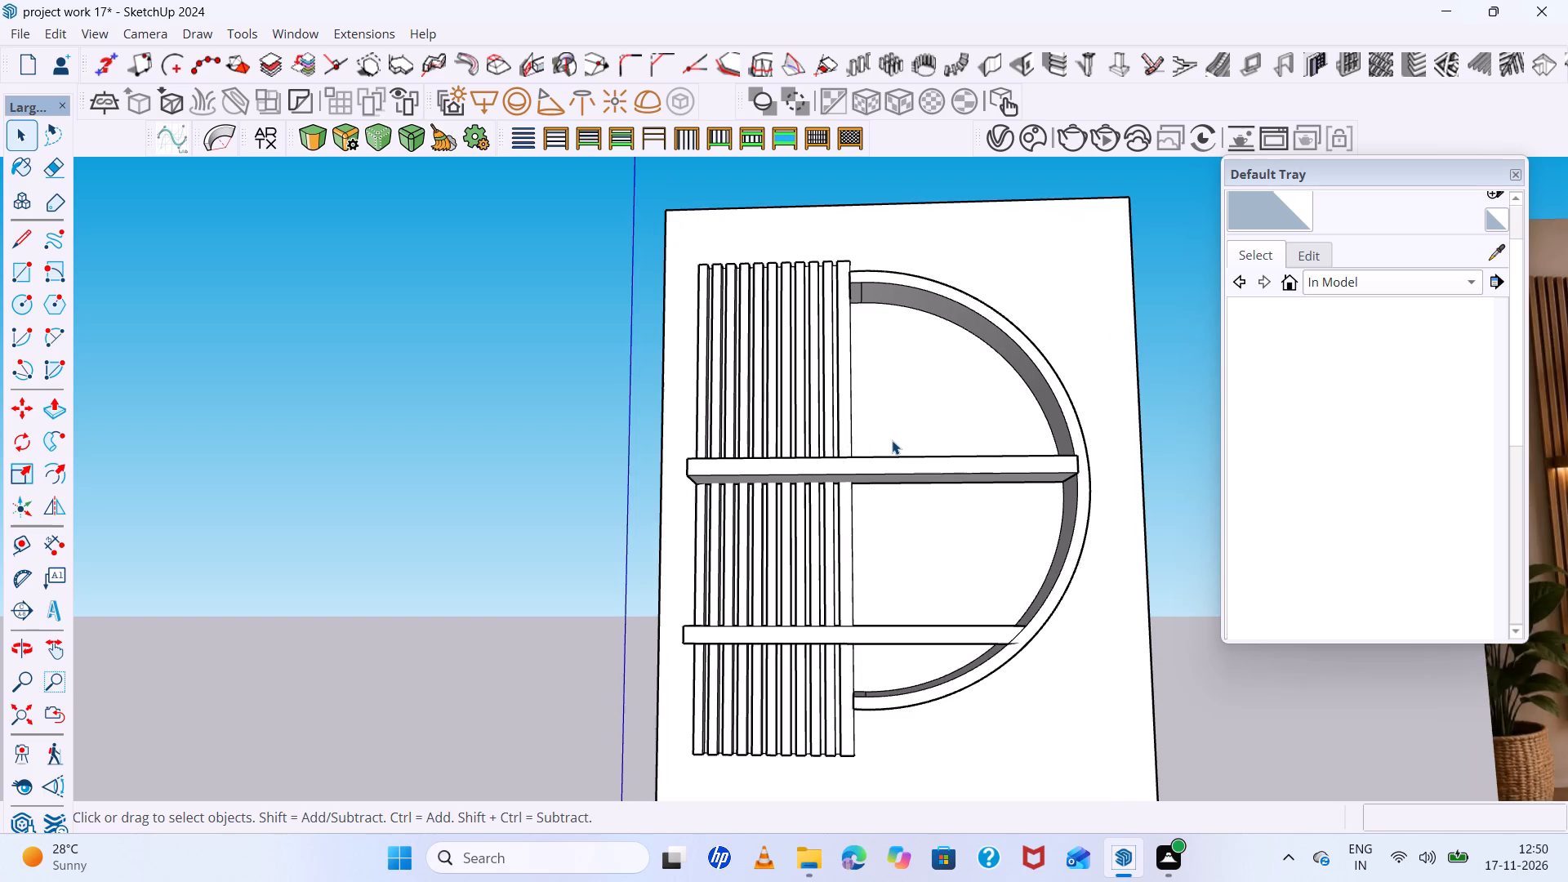
scroll(892, 440, down, 3)
scroll(892, 440, up, 3)
scroll(892, 440, down, 1)
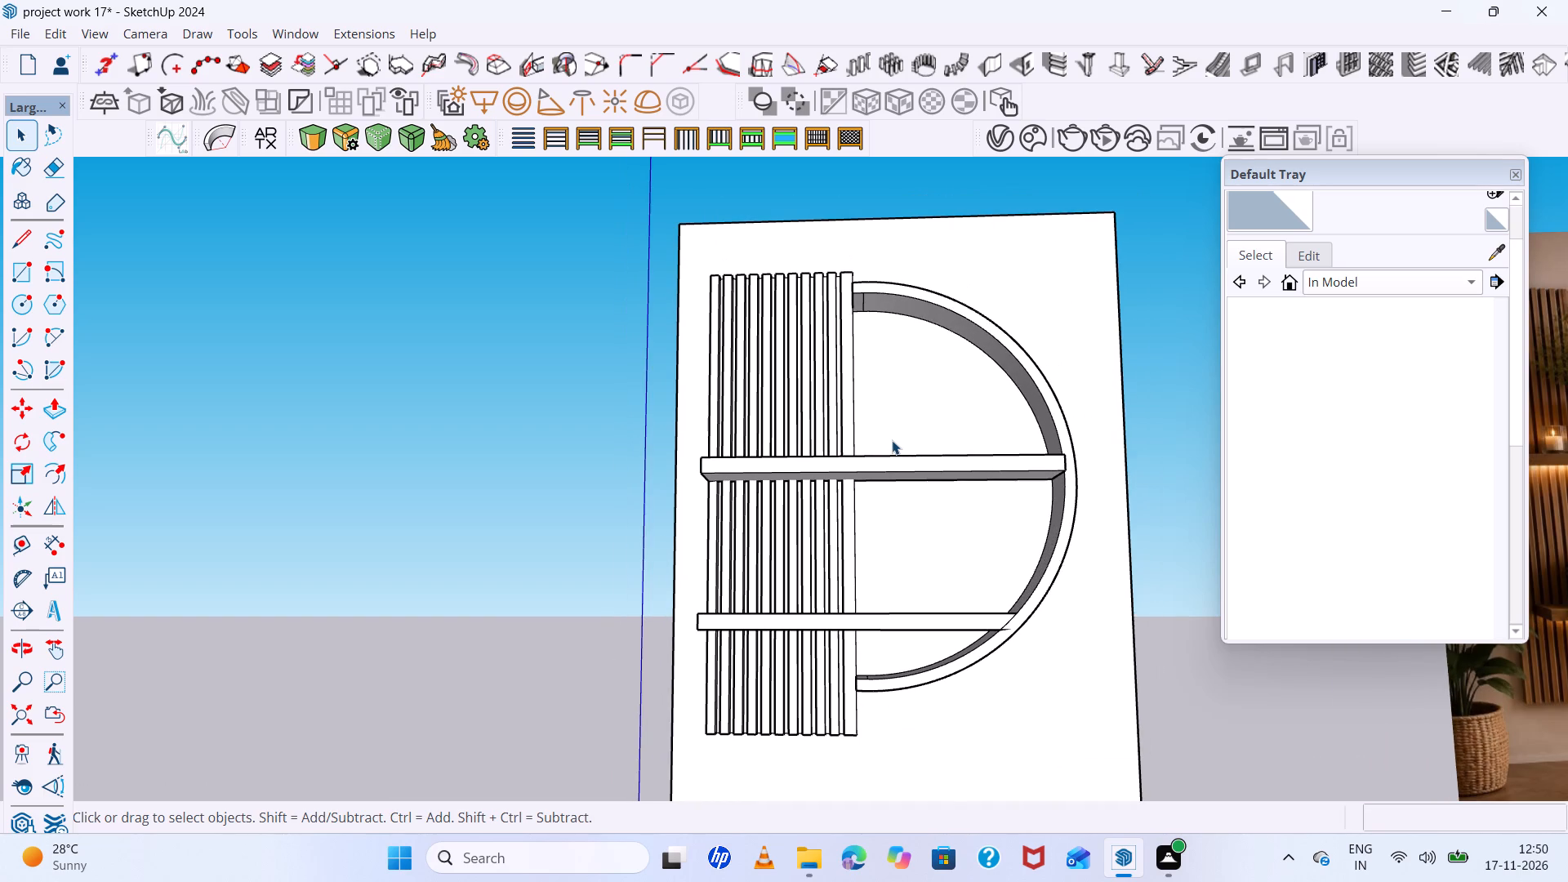
scroll(892, 440, up, 4)
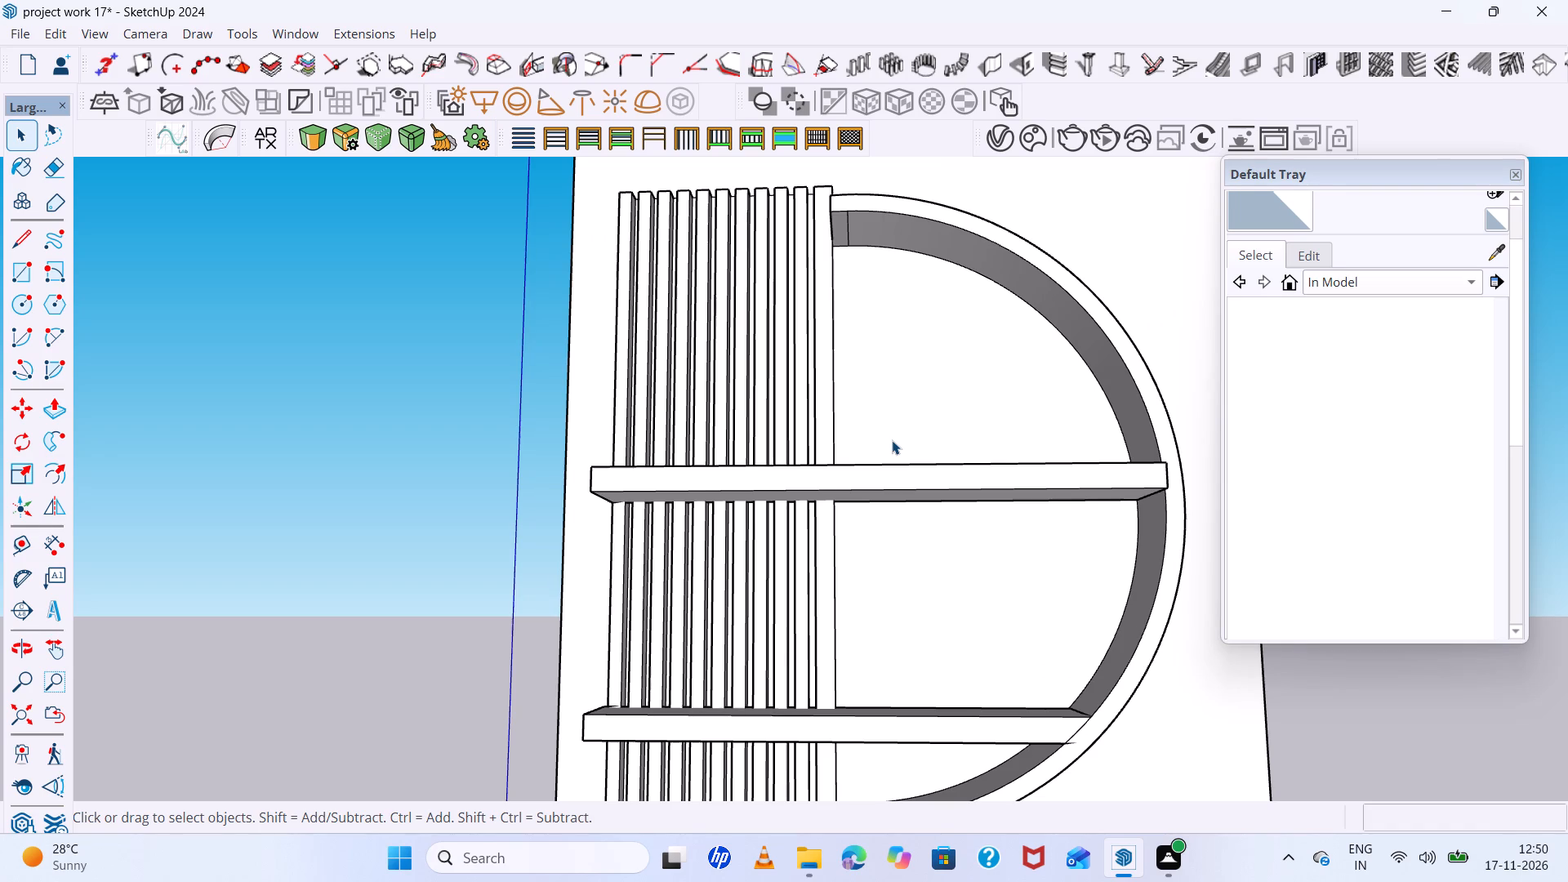
scroll(892, 440, up, 2)
scroll(892, 440, down, 3)
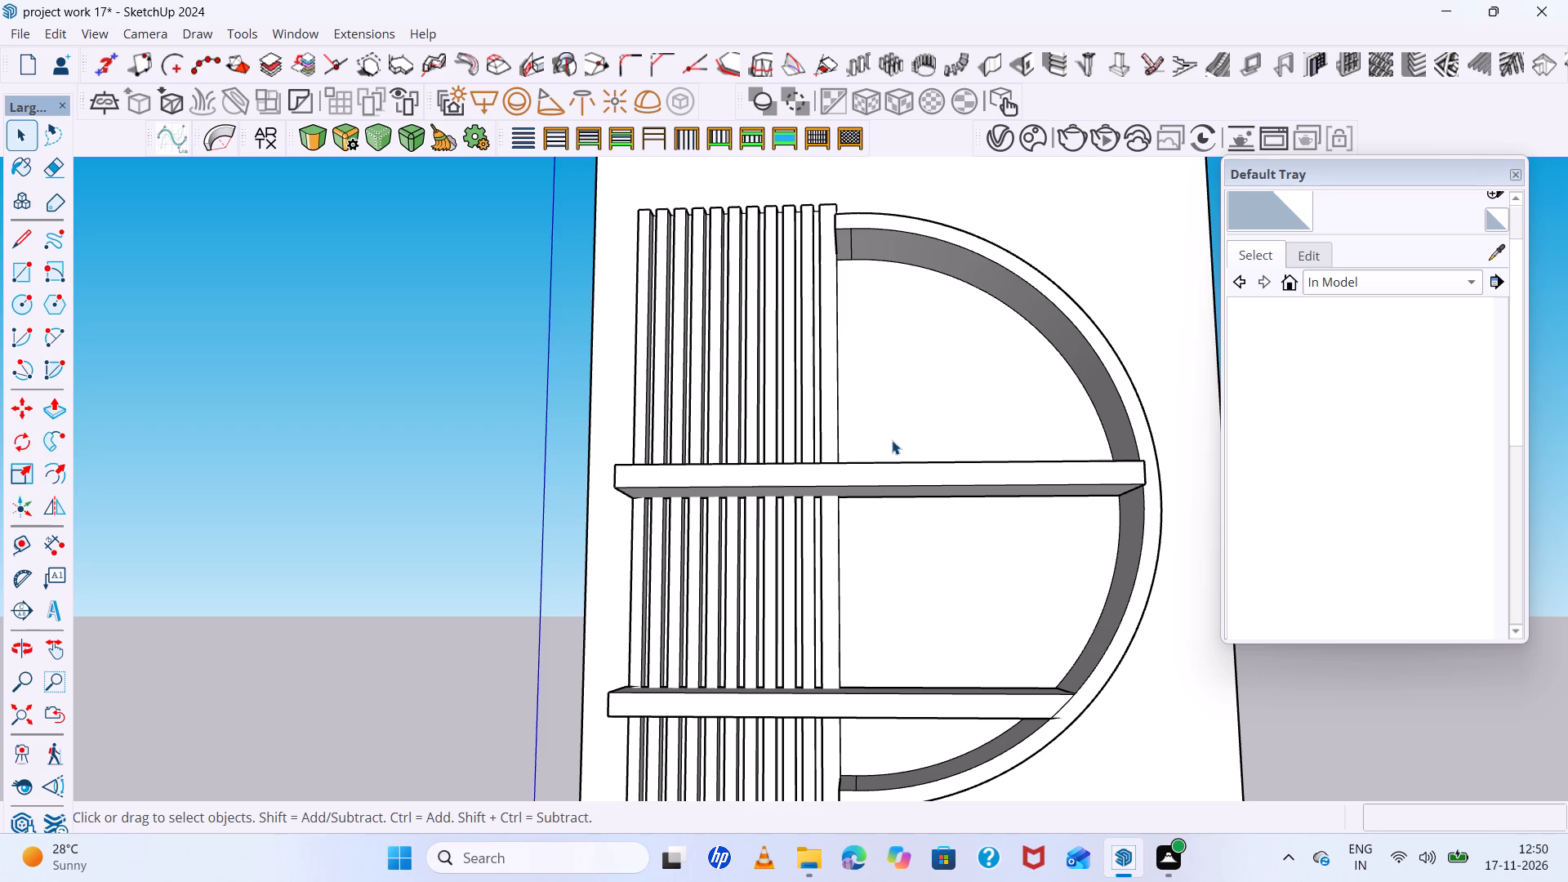
scroll(892, 440, up, 3)
scroll(892, 440, down, 20)
scroll(892, 440, down, 1)
scroll(1086, 402, up, 8)
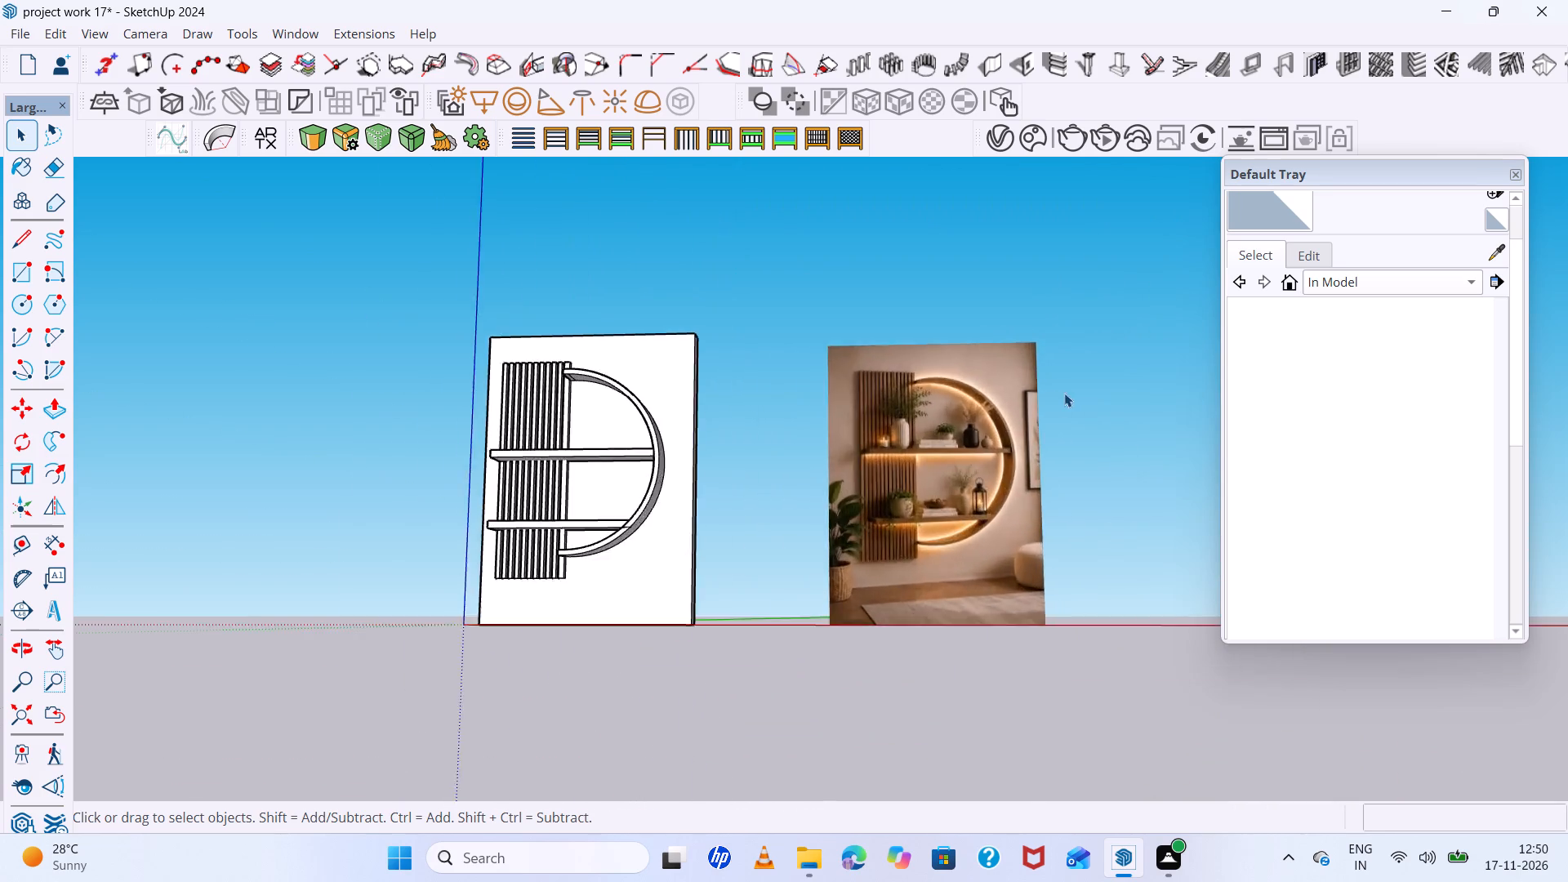
scroll(1064, 393, up, 9)
scroll(966, 403, up, 5)
scroll(966, 403, down, 5)
Load the Wood material collection and choose the dark brown wood for painting.
click(1383, 281)
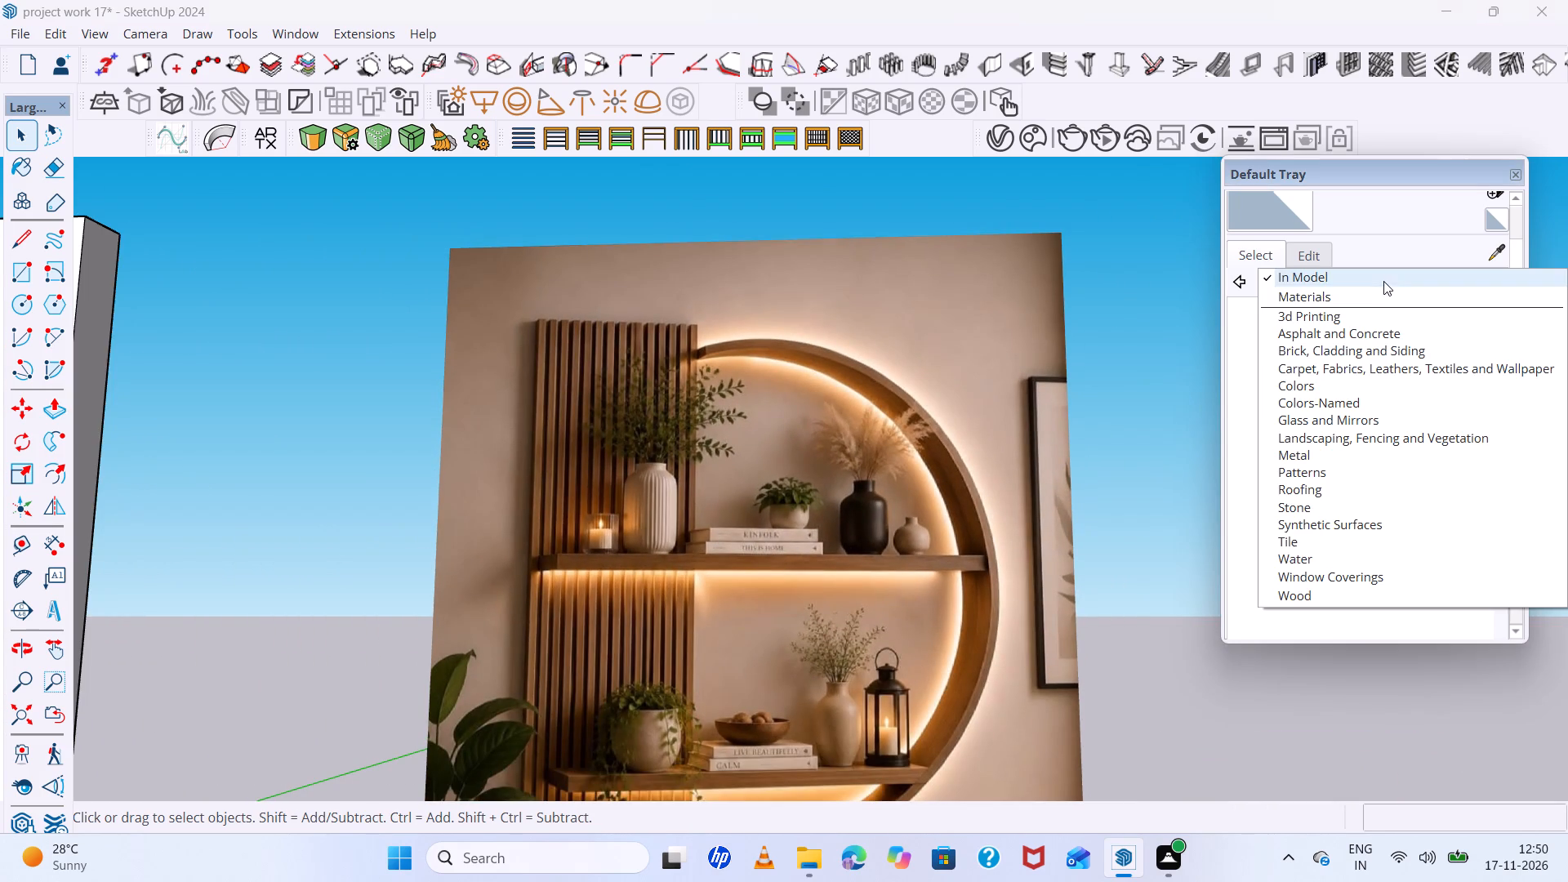
click(1302, 604)
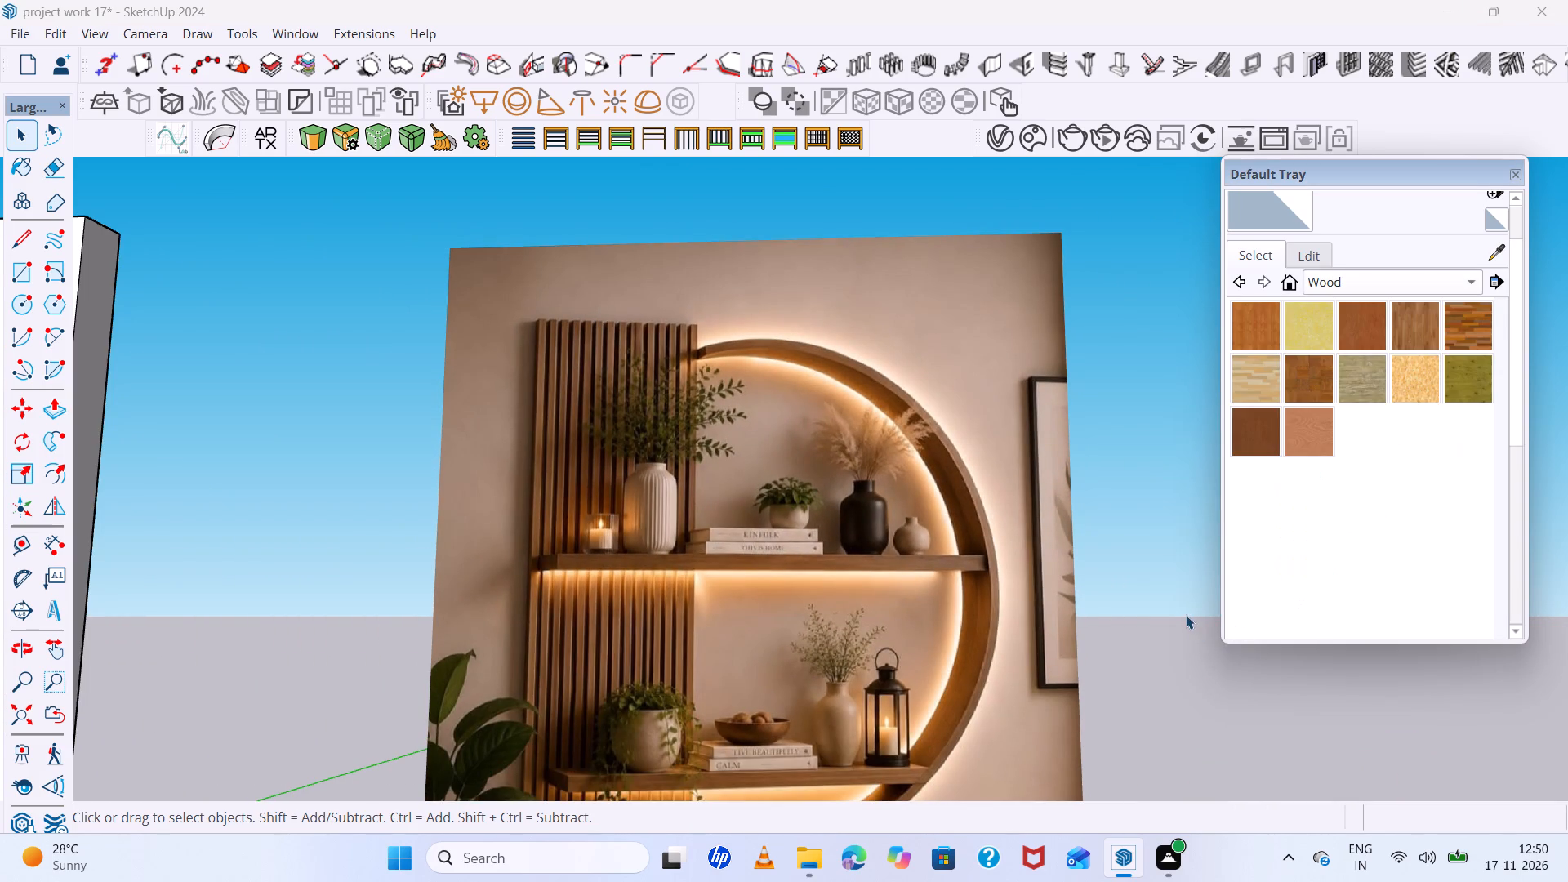
click(1256, 439)
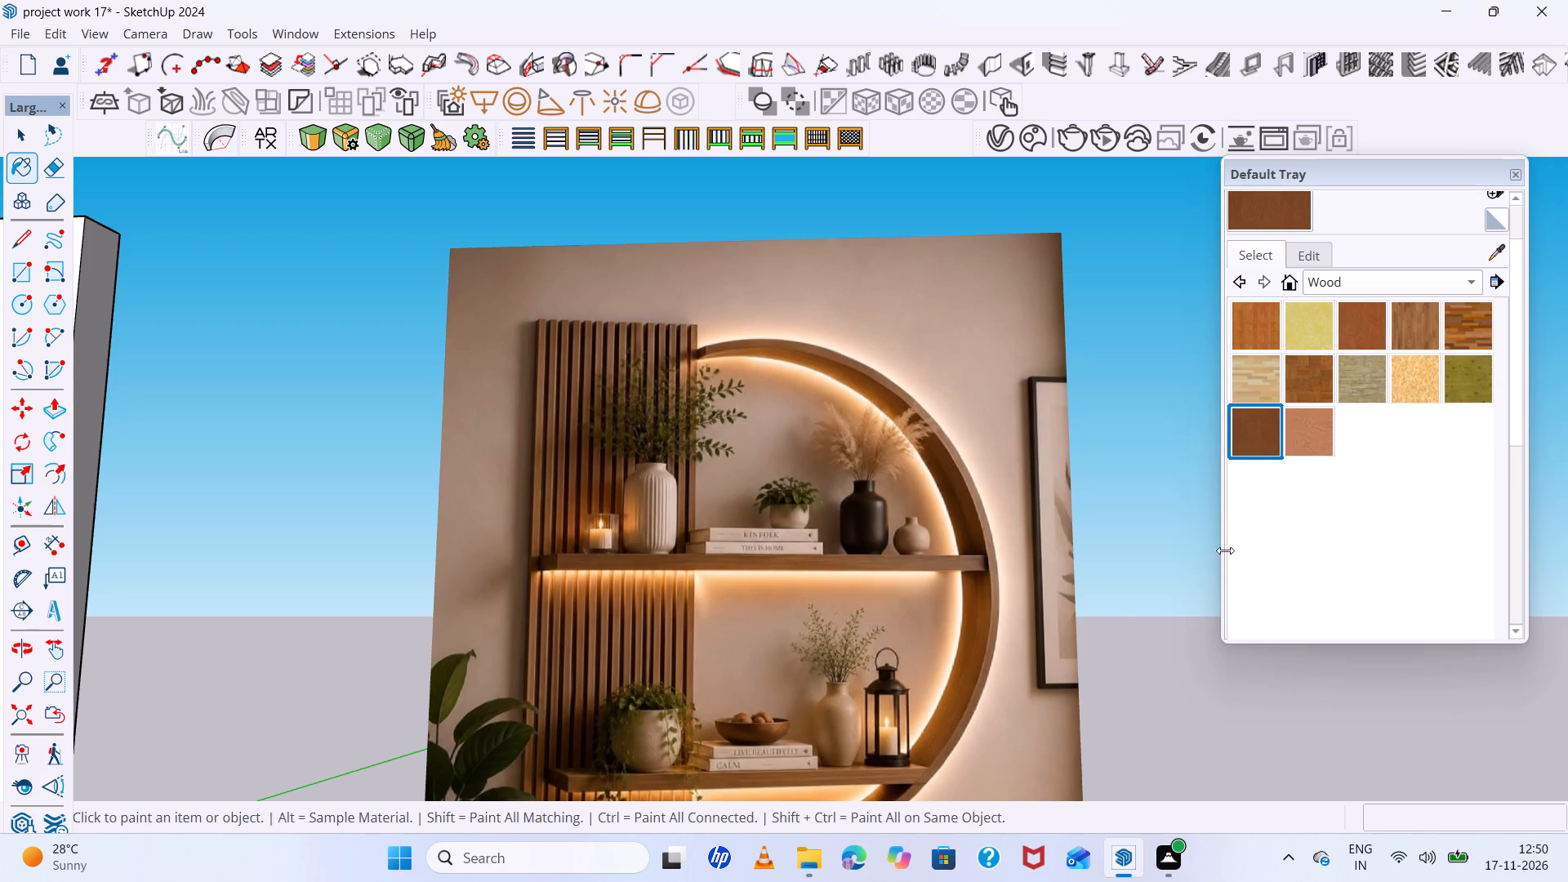
scroll(1220, 562, down, 16)
scroll(845, 490, up, 5)
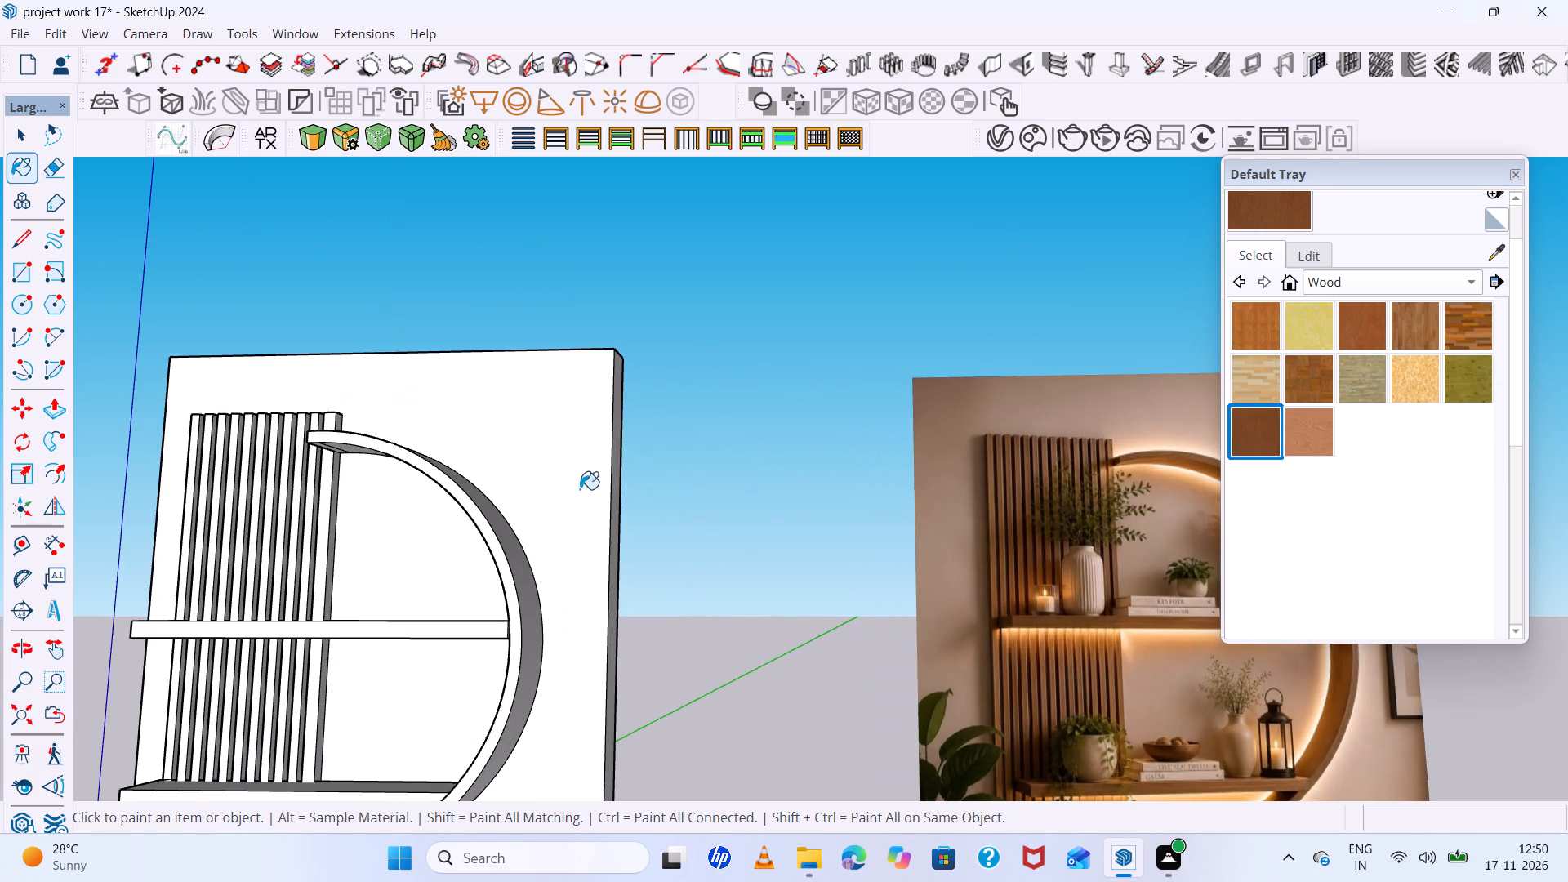
scroll(634, 506, down, 5)
scroll(443, 503, up, 5)
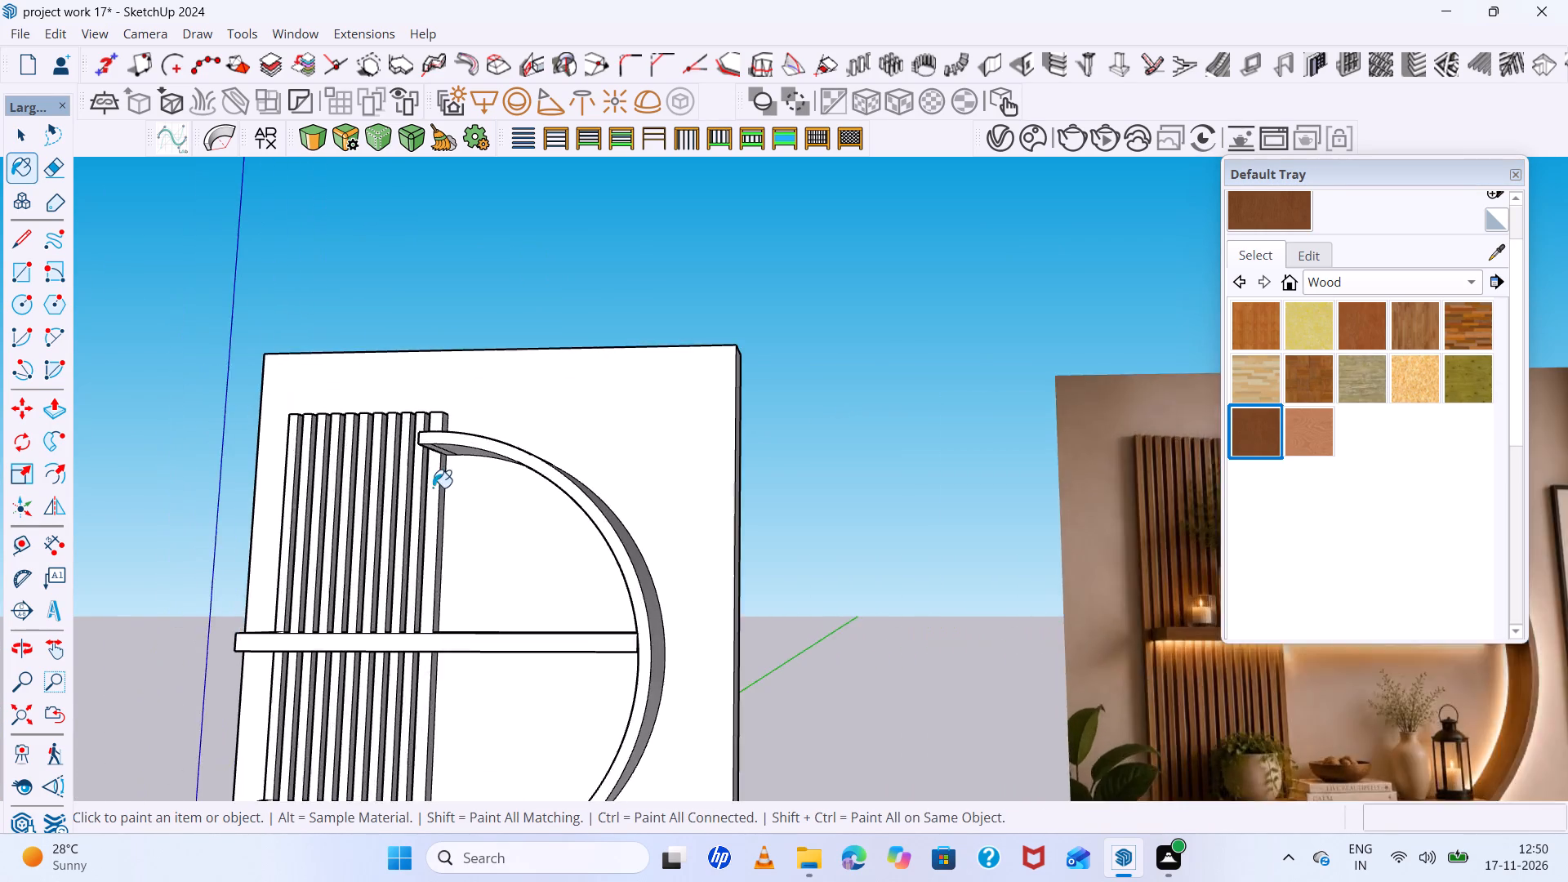
scroll(532, 465, up, 4)
middle_drag(534, 469, 599, 581)
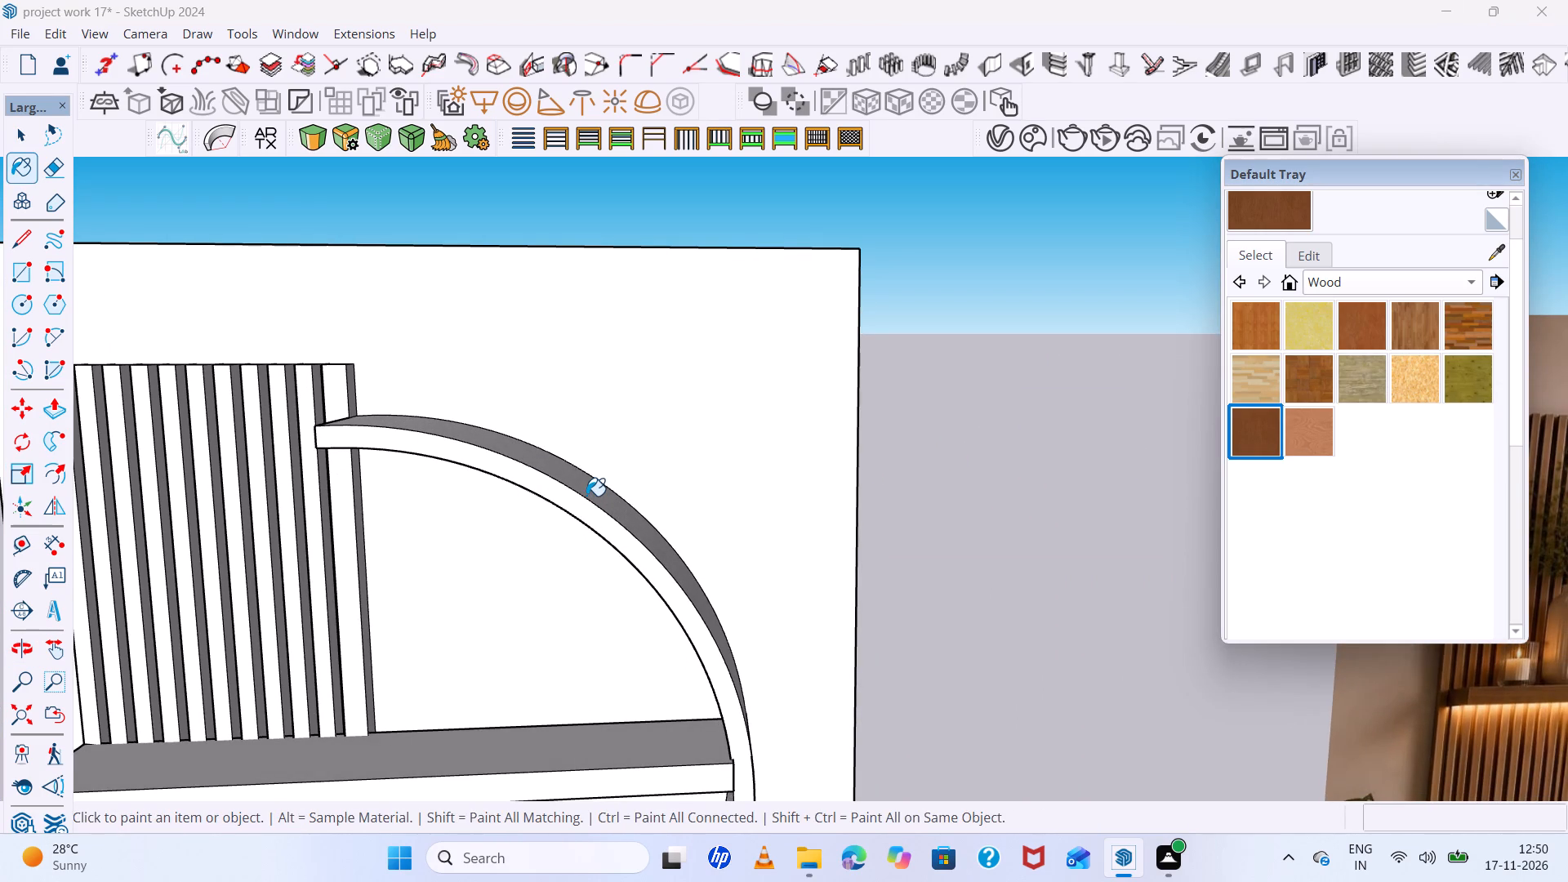
scroll(772, 520, down, 5)
middle_drag(772, 519, 819, 381)
scroll(448, 500, up, 9)
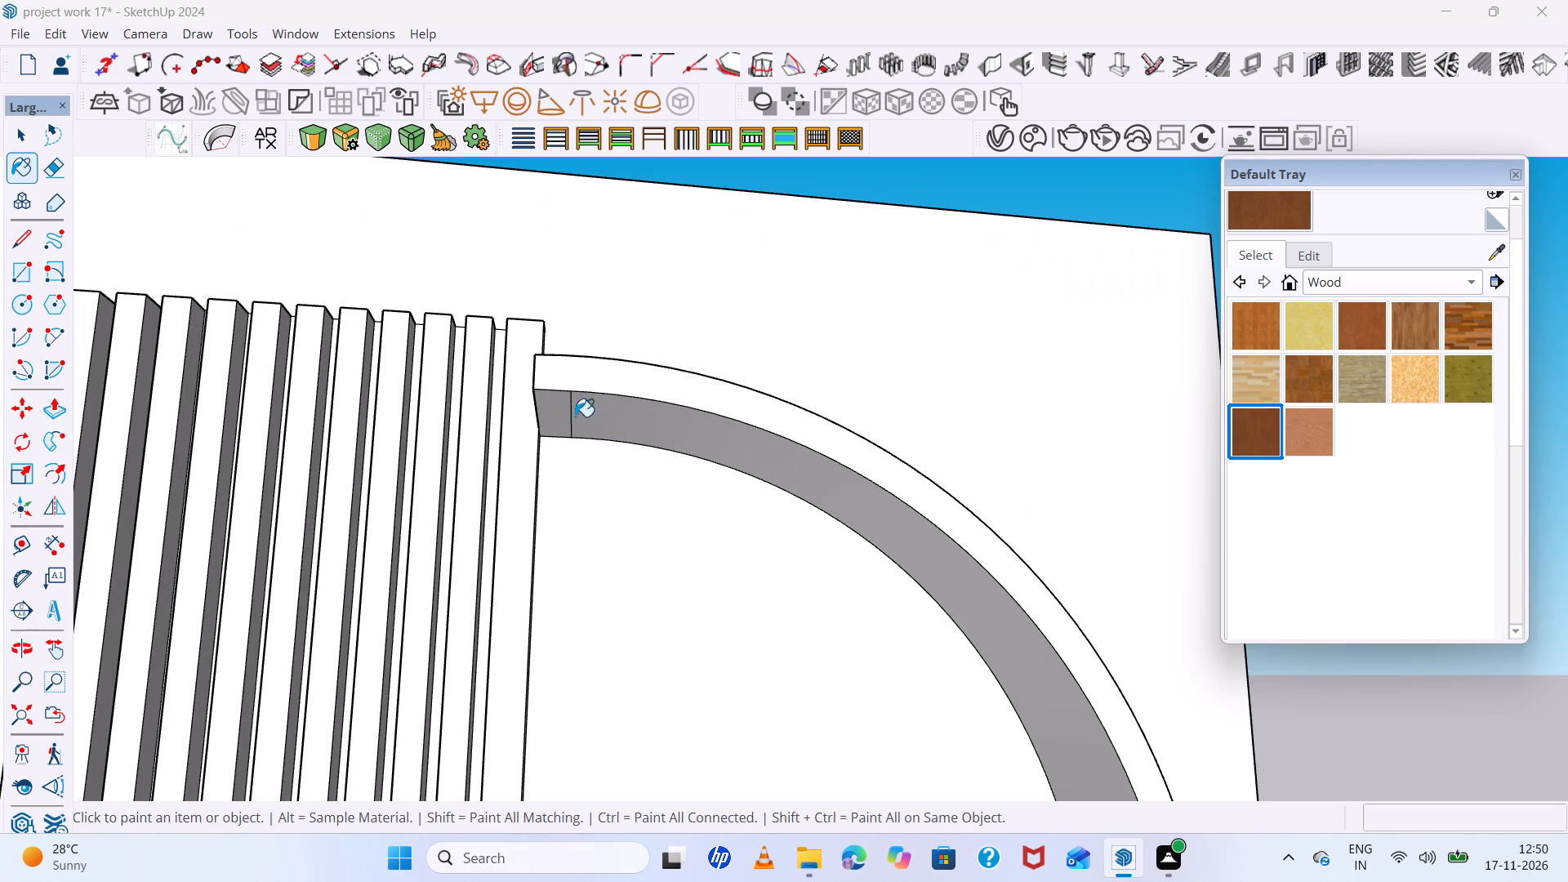
Open the wall unit group and delete the short seam line across the half-round frame's inner face at its upper end.
key(space)
click(558, 422)
double_click(572, 421)
scroll(572, 421, up, 2)
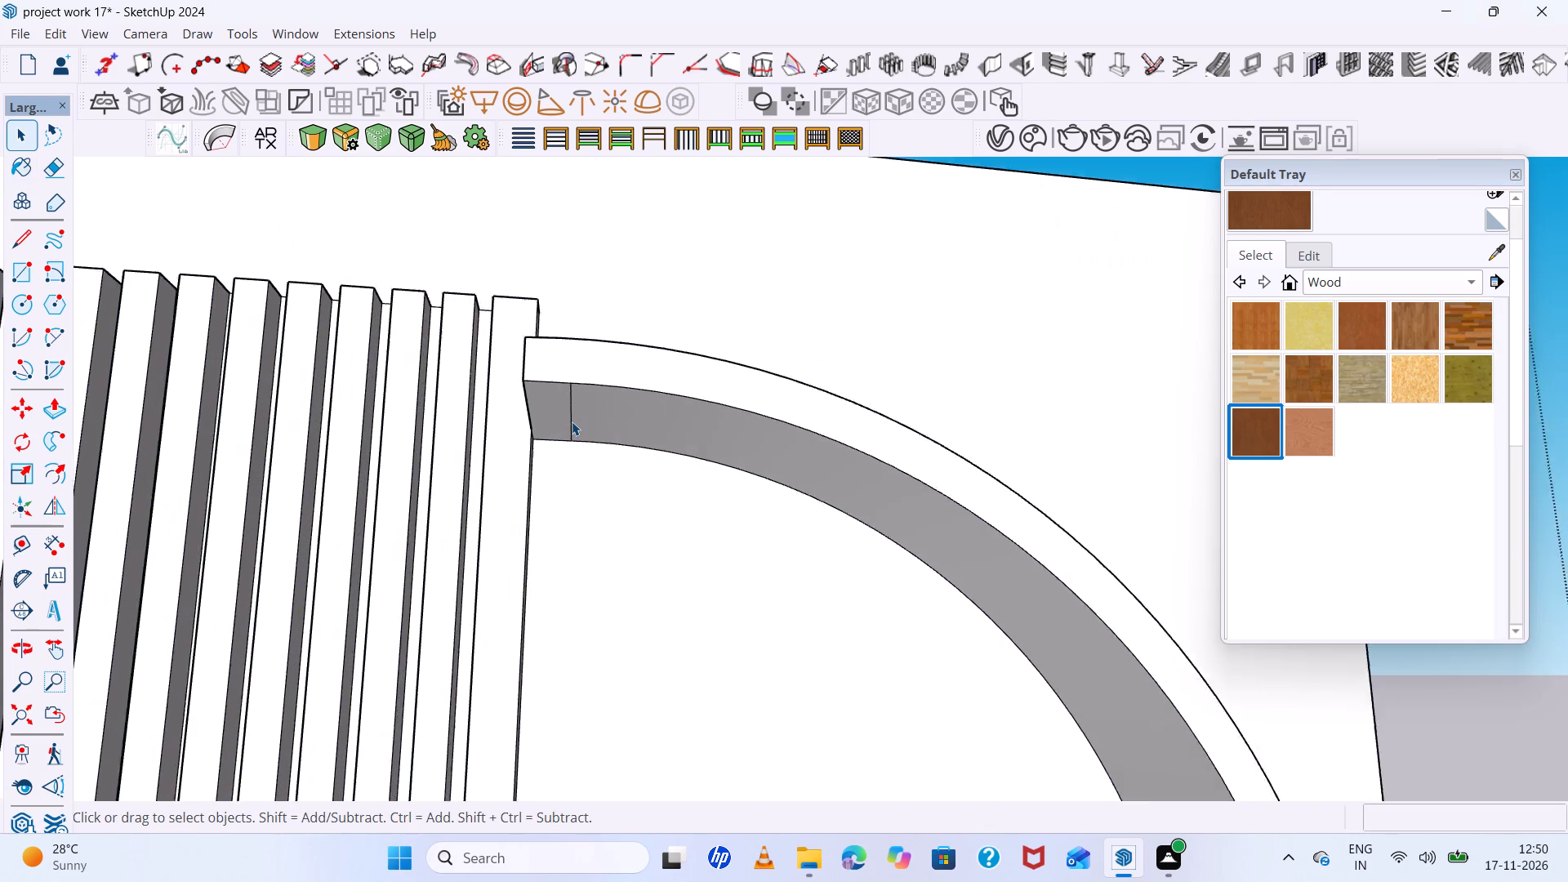
scroll(572, 421, up, 3)
click(572, 421)
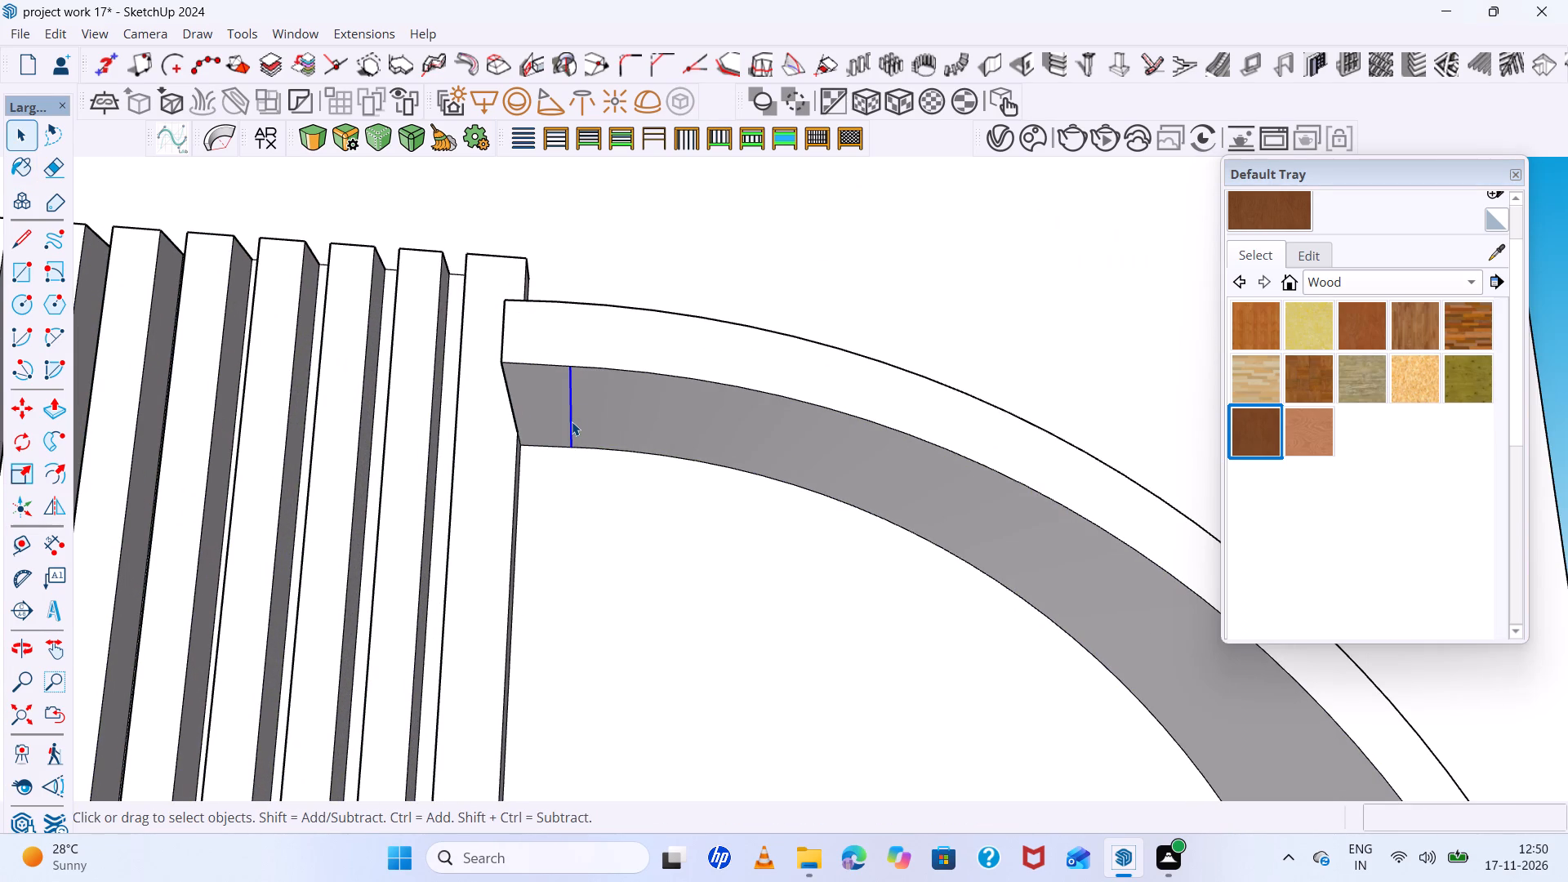
key(Delete)
Delete the matching seam line across the half-round frame's inner face at its lower end, and close the group.
scroll(572, 421, down, 12)
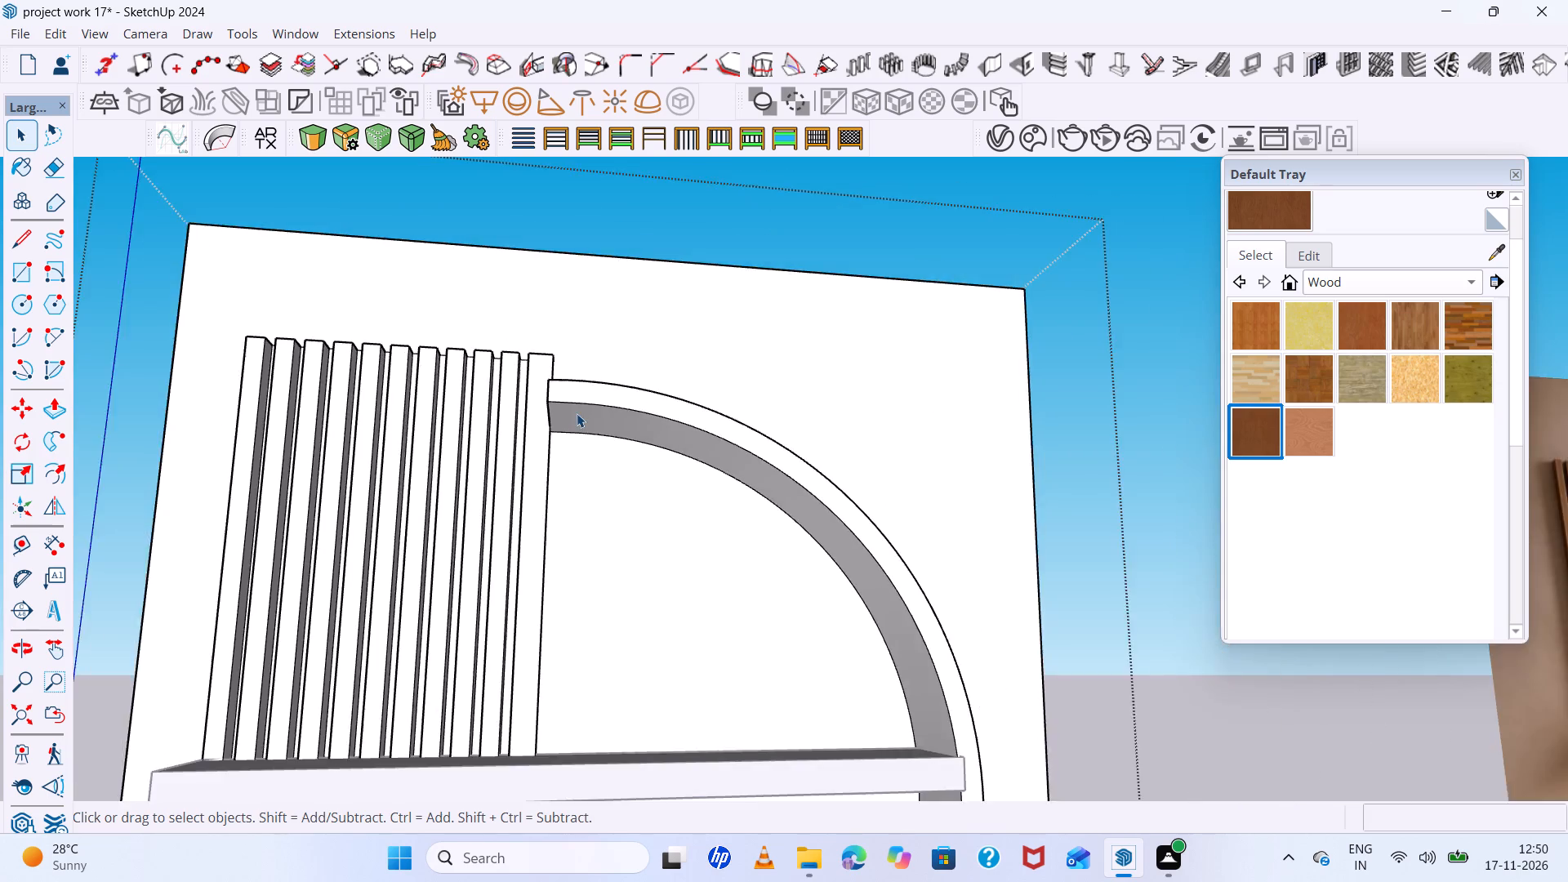
scroll(577, 413, down, 8)
middle_drag(579, 417, 572, 616)
scroll(552, 757, up, 5)
scroll(617, 687, up, 5)
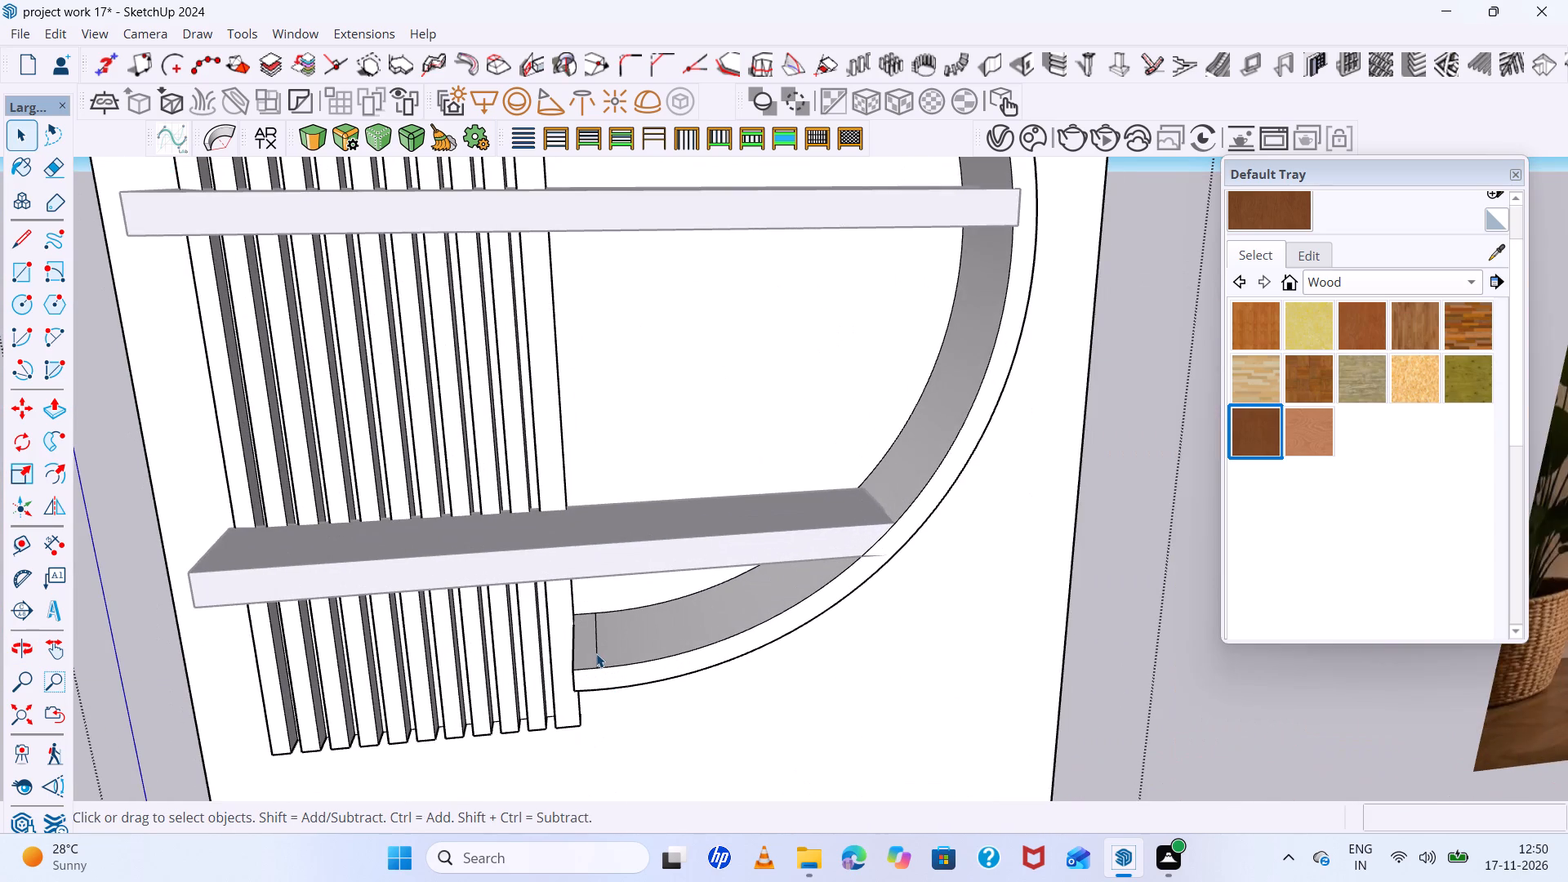
click(596, 653)
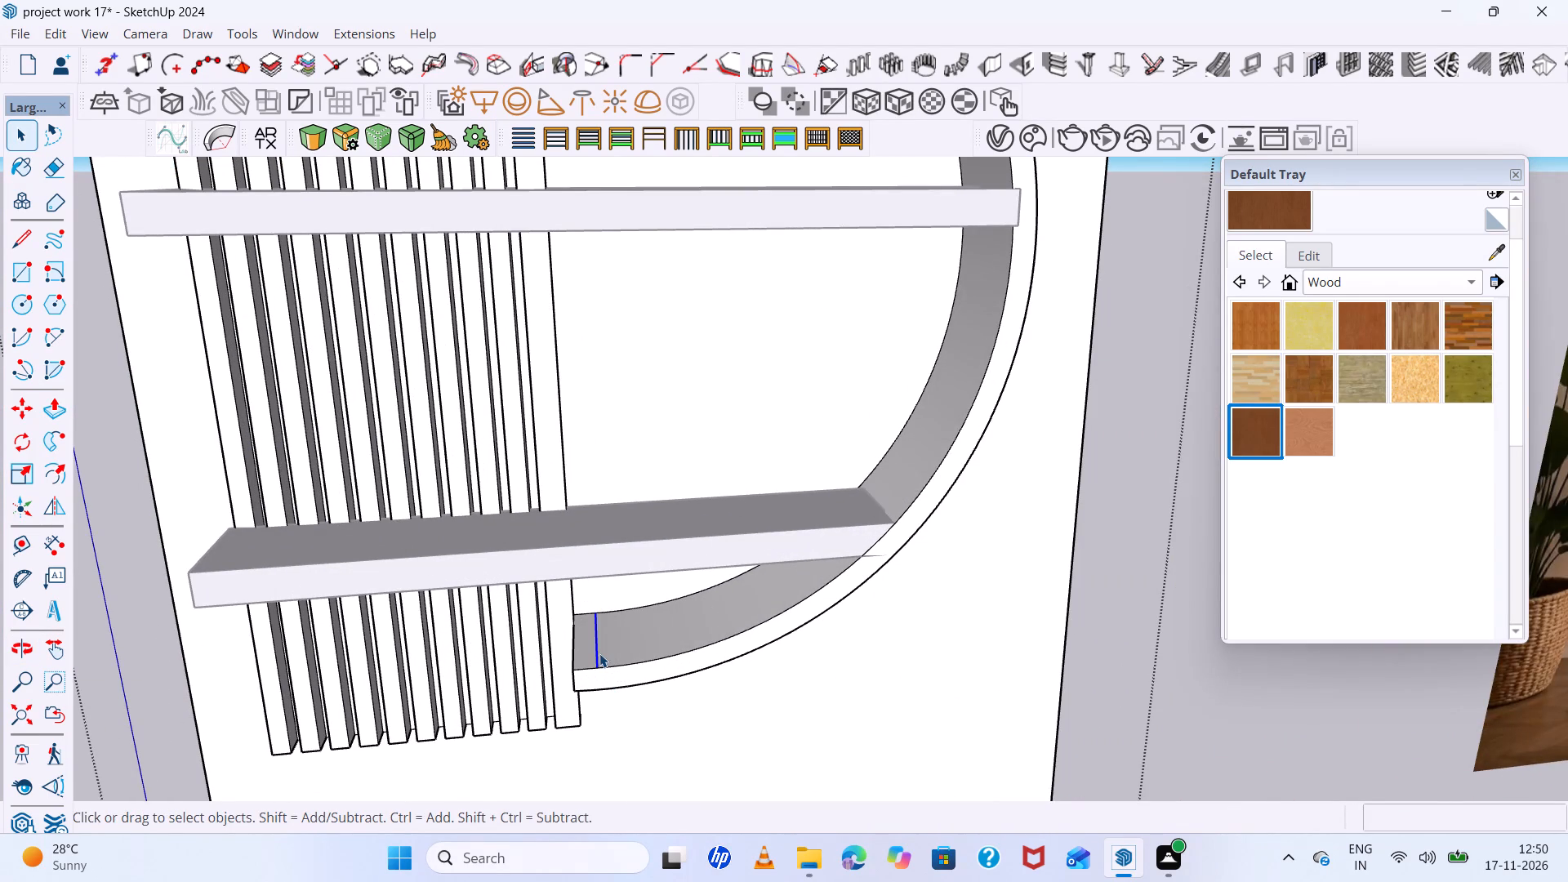
key(Delete)
scroll(599, 653, down, 9)
middle_drag(599, 653, 600, 641)
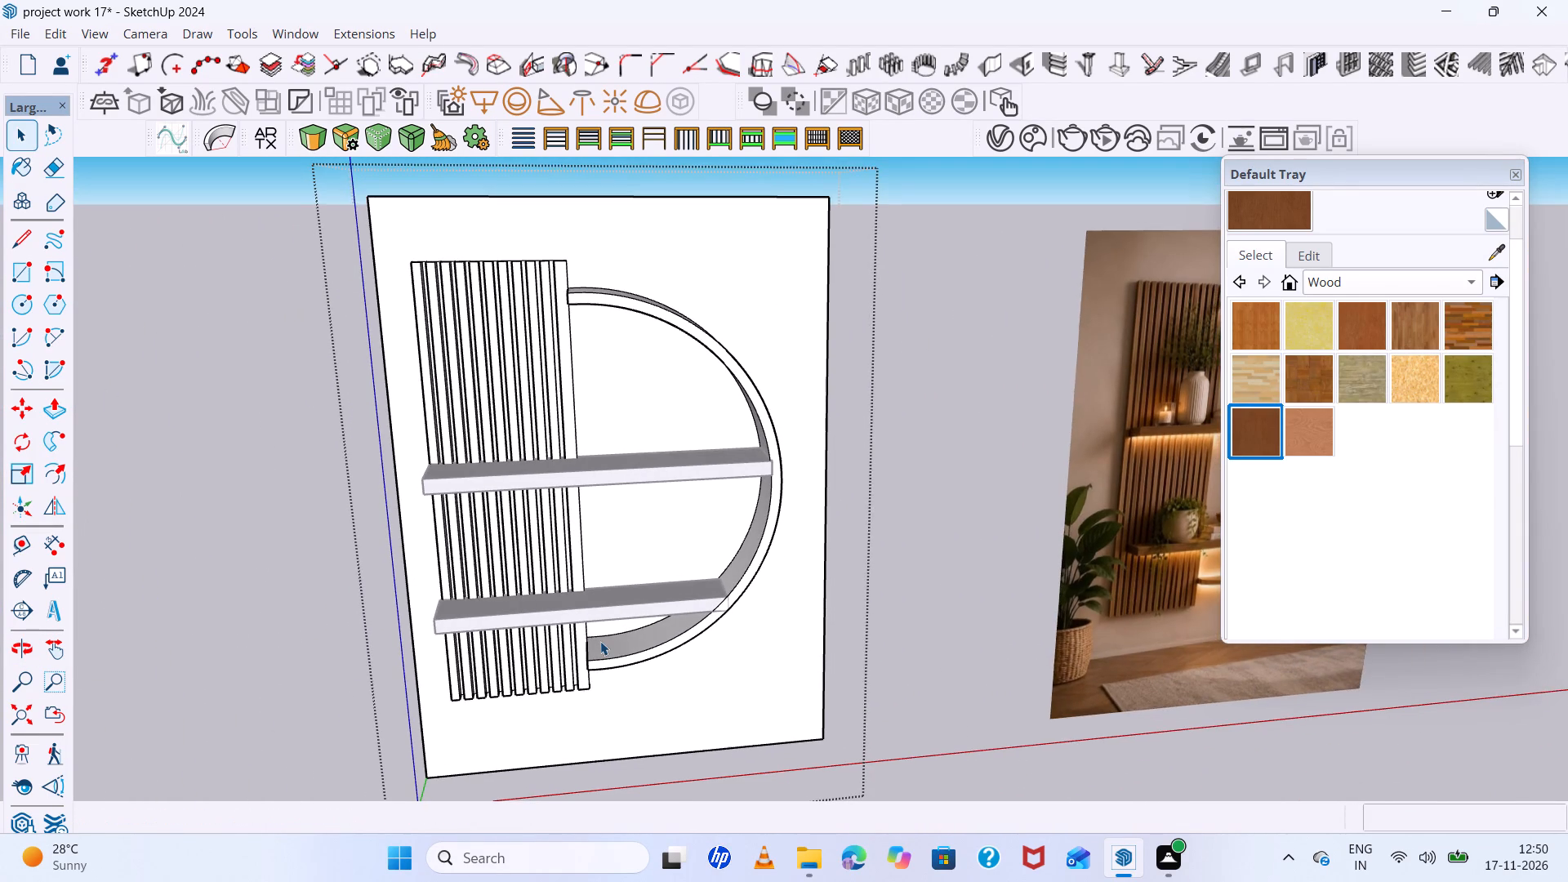
scroll(600, 641, down, 9)
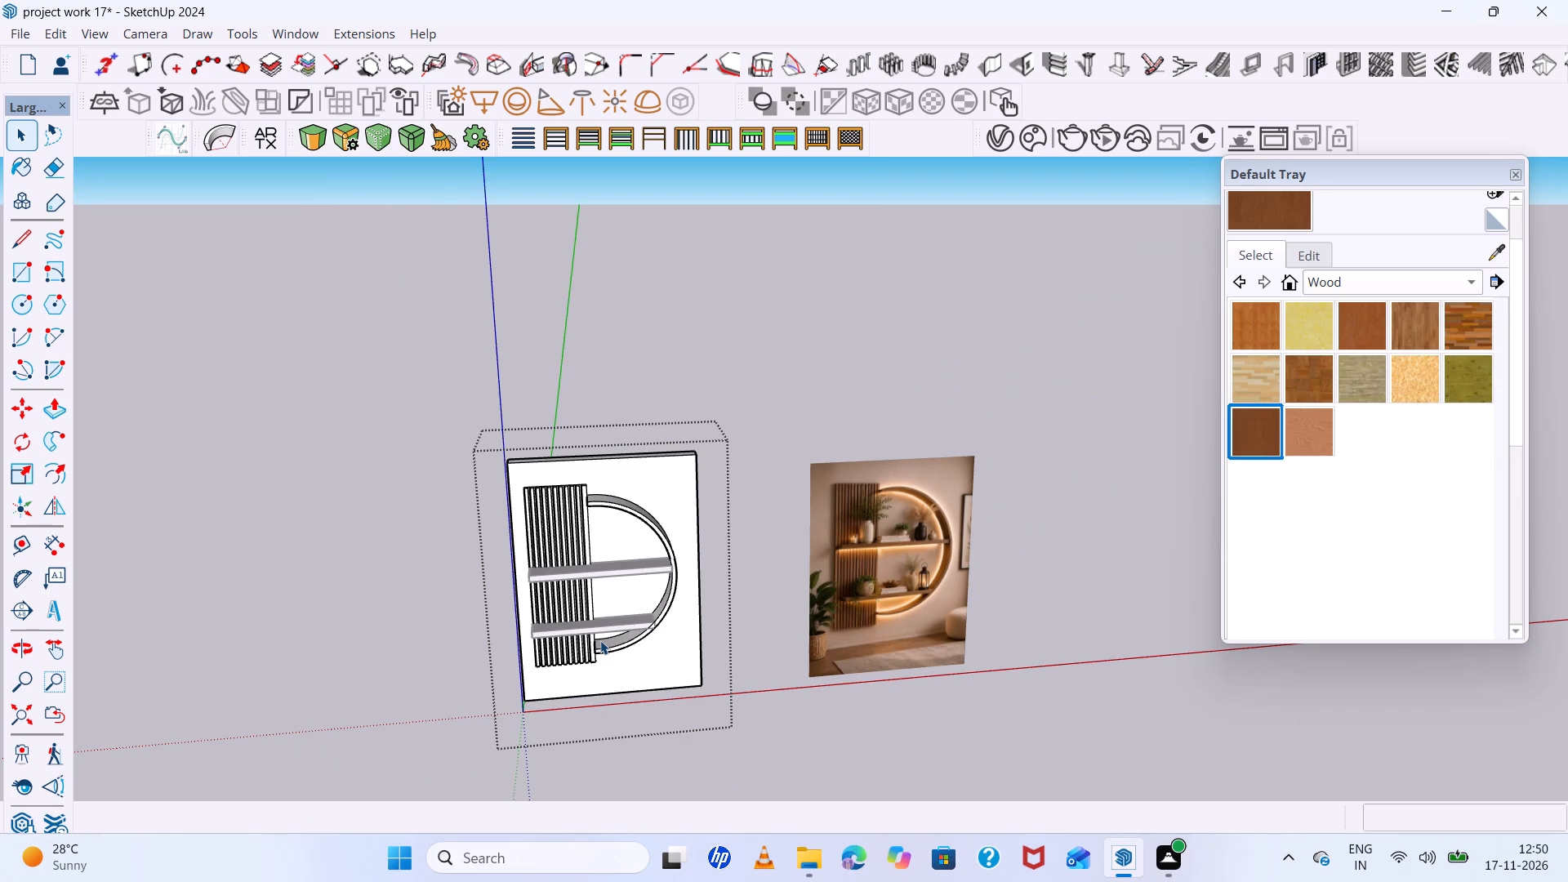
scroll(600, 640, down, 4)
click(712, 531)
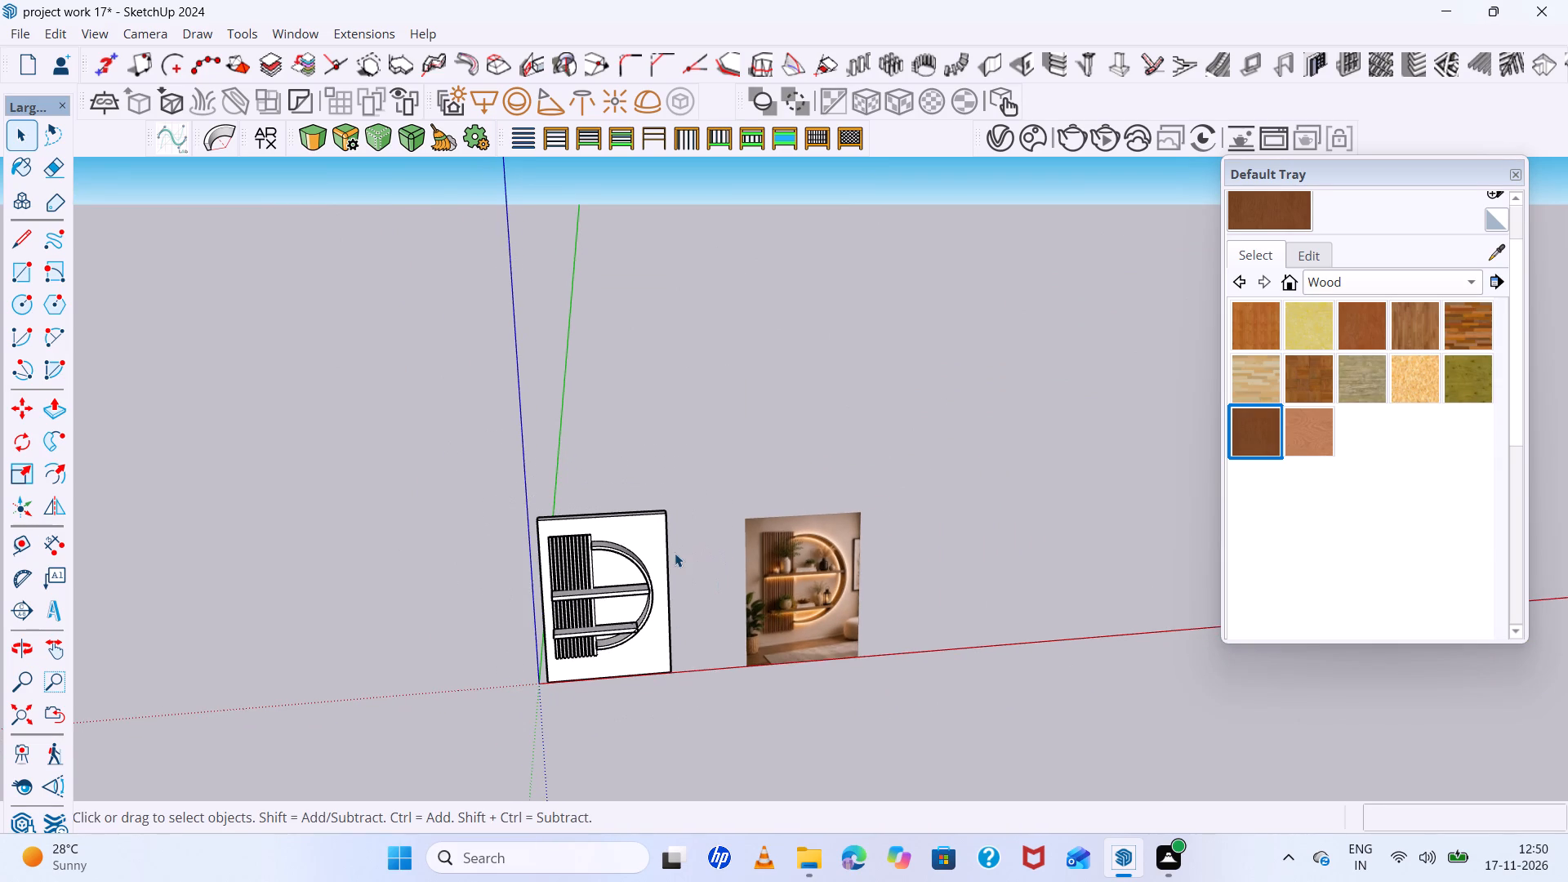
Reopen the wall unit group and paint the half-round frame's outer curved face with the dark brown wood.
scroll(673, 553, up, 6)
scroll(664, 566, down, 5)
middle_drag(662, 568, 644, 503)
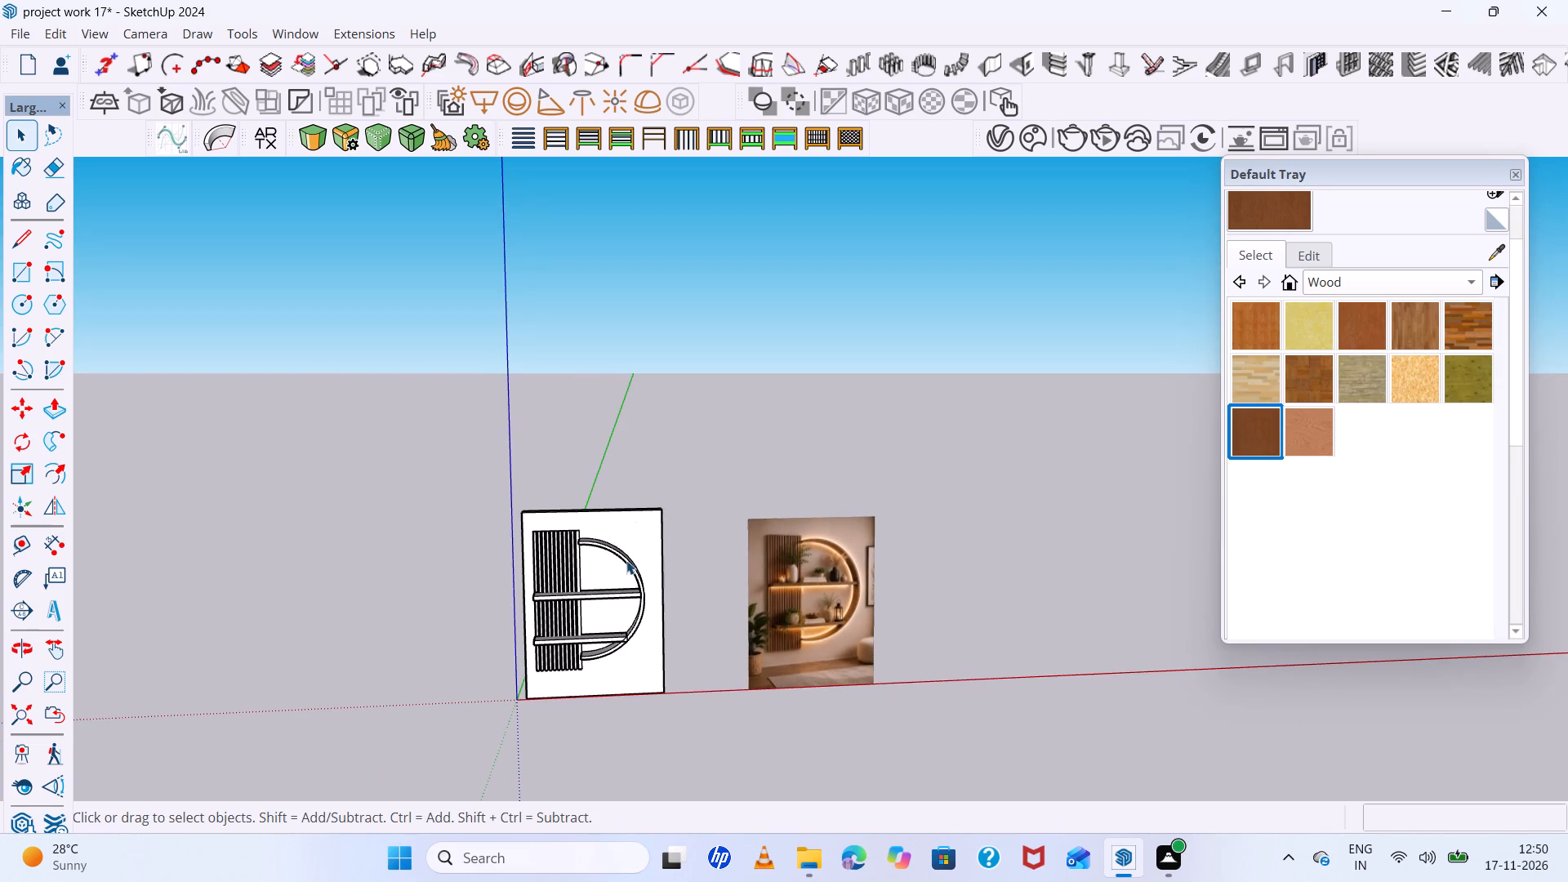
scroll(626, 567, up, 5)
scroll(624, 567, down, 4)
middle_drag(624, 565, 615, 536)
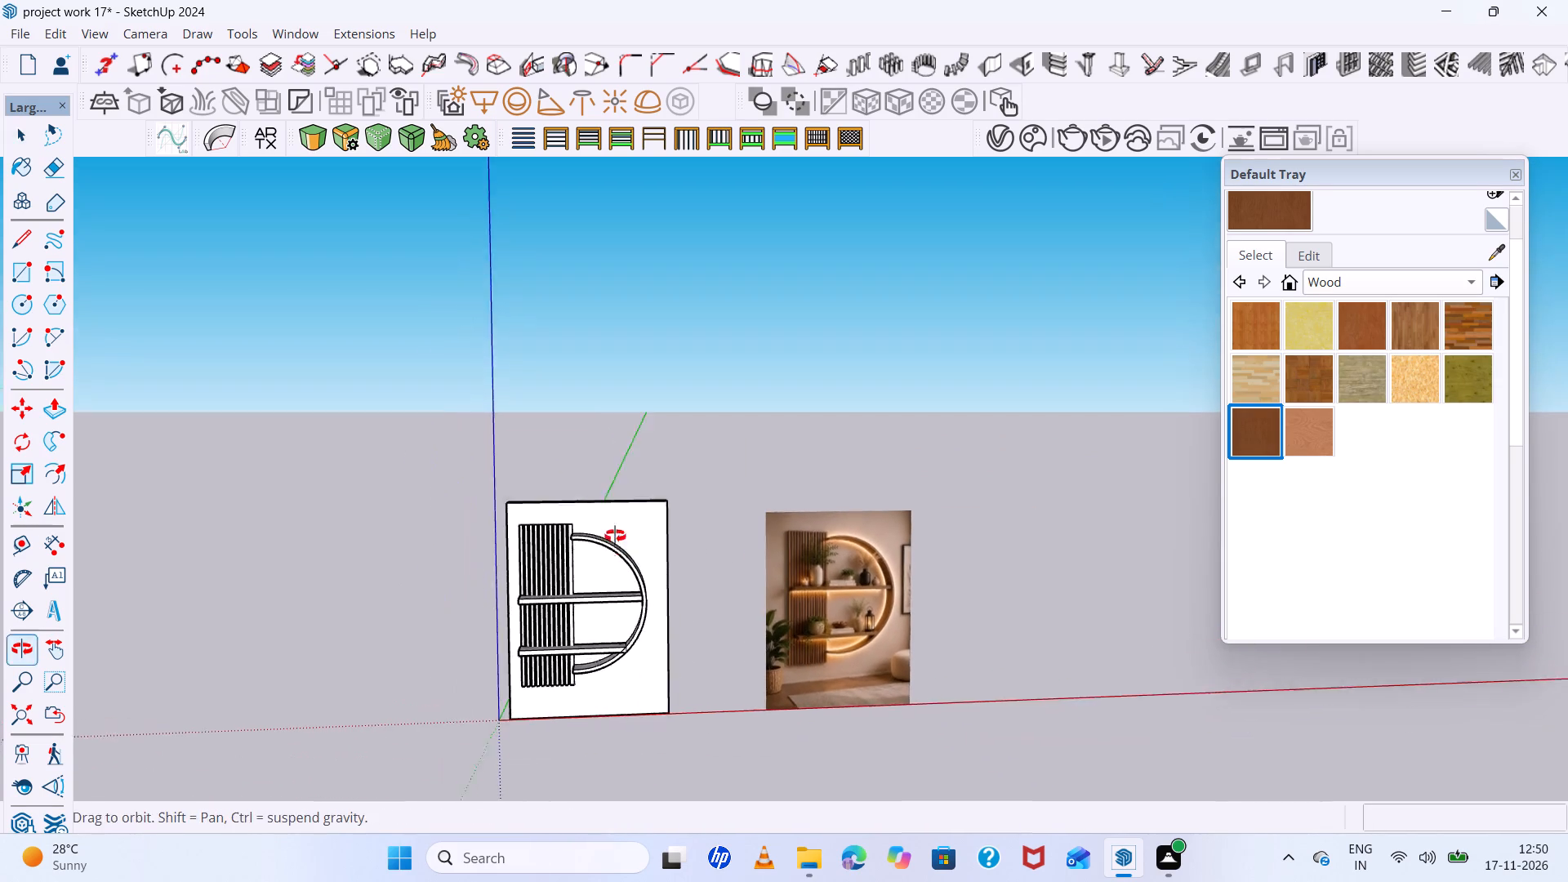
middle_drag(615, 536, 612, 520)
click(1261, 434)
scroll(412, 636, up, 5)
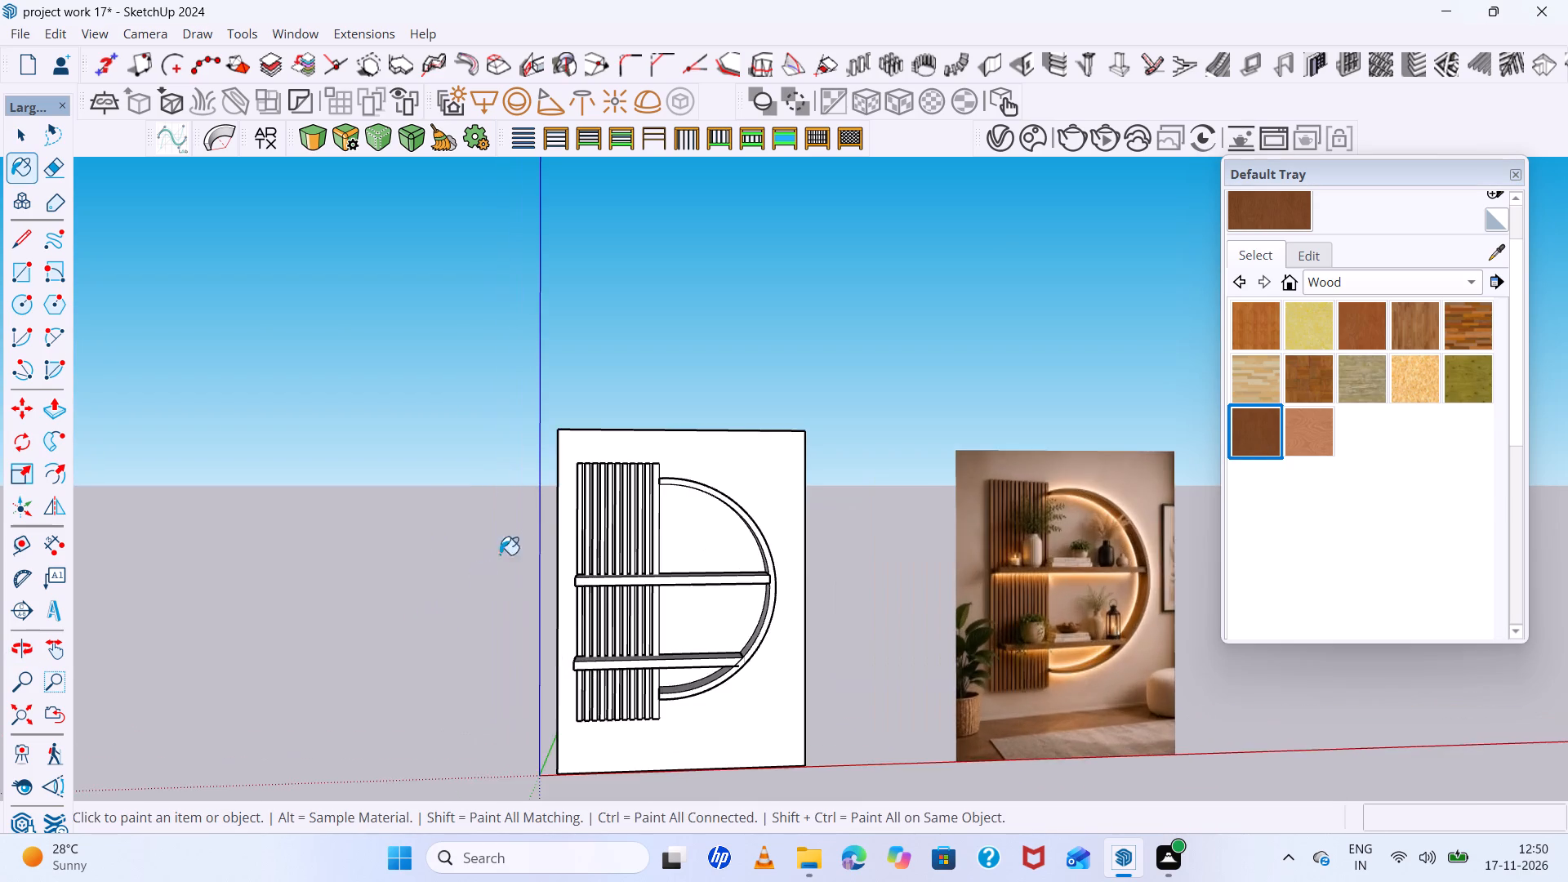
scroll(676, 535, up, 11)
middle_drag(657, 459, 608, 630)
scroll(615, 457, up, 4)
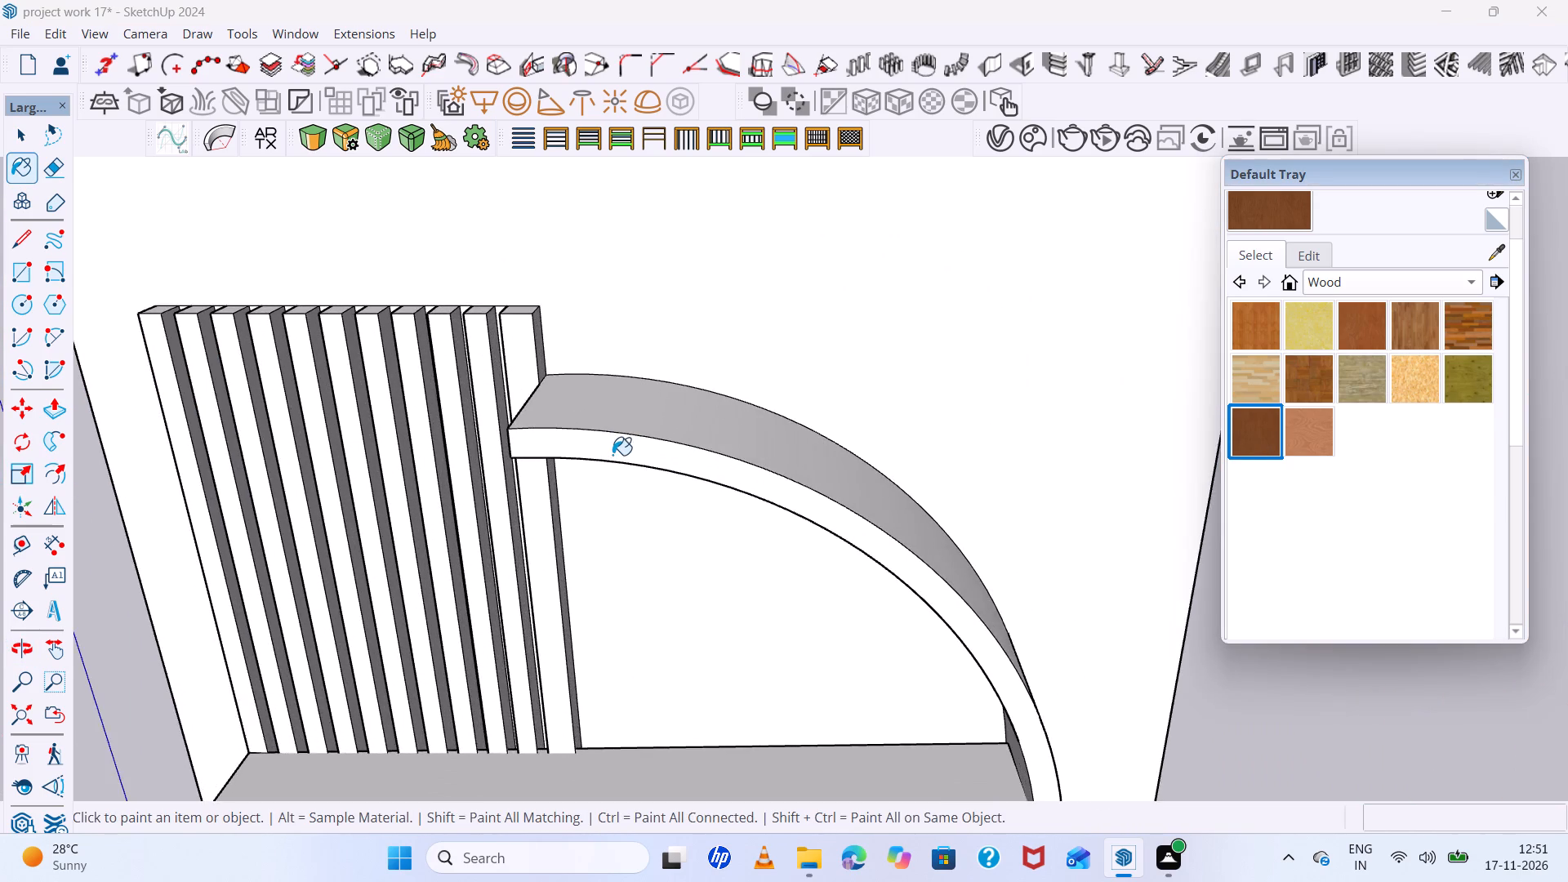
scroll(612, 455, down, 5)
key(space)
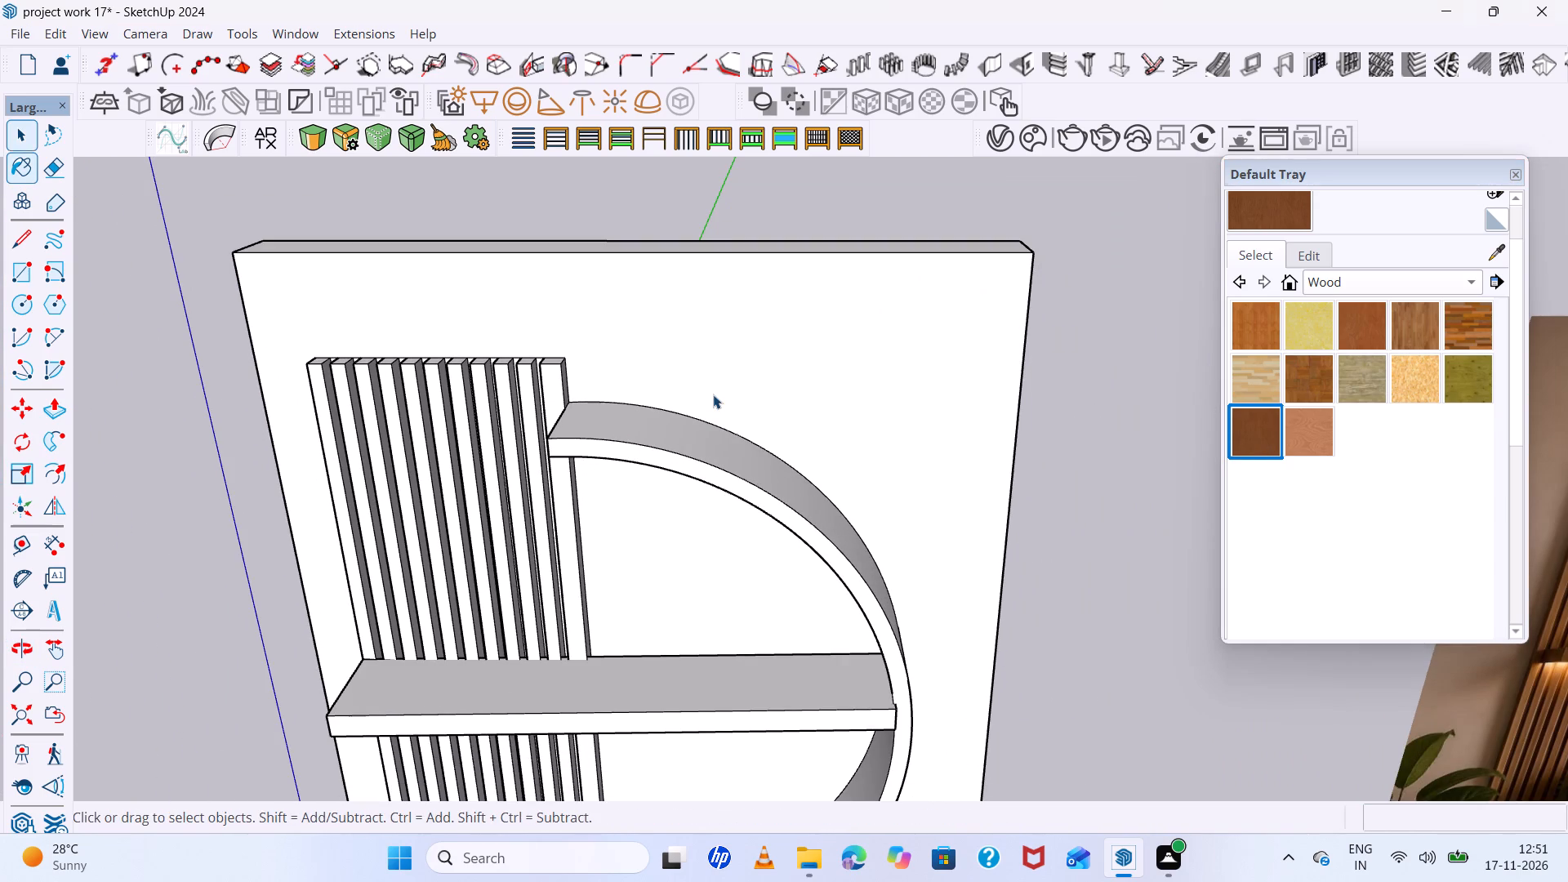
double_click(713, 394)
click(1273, 425)
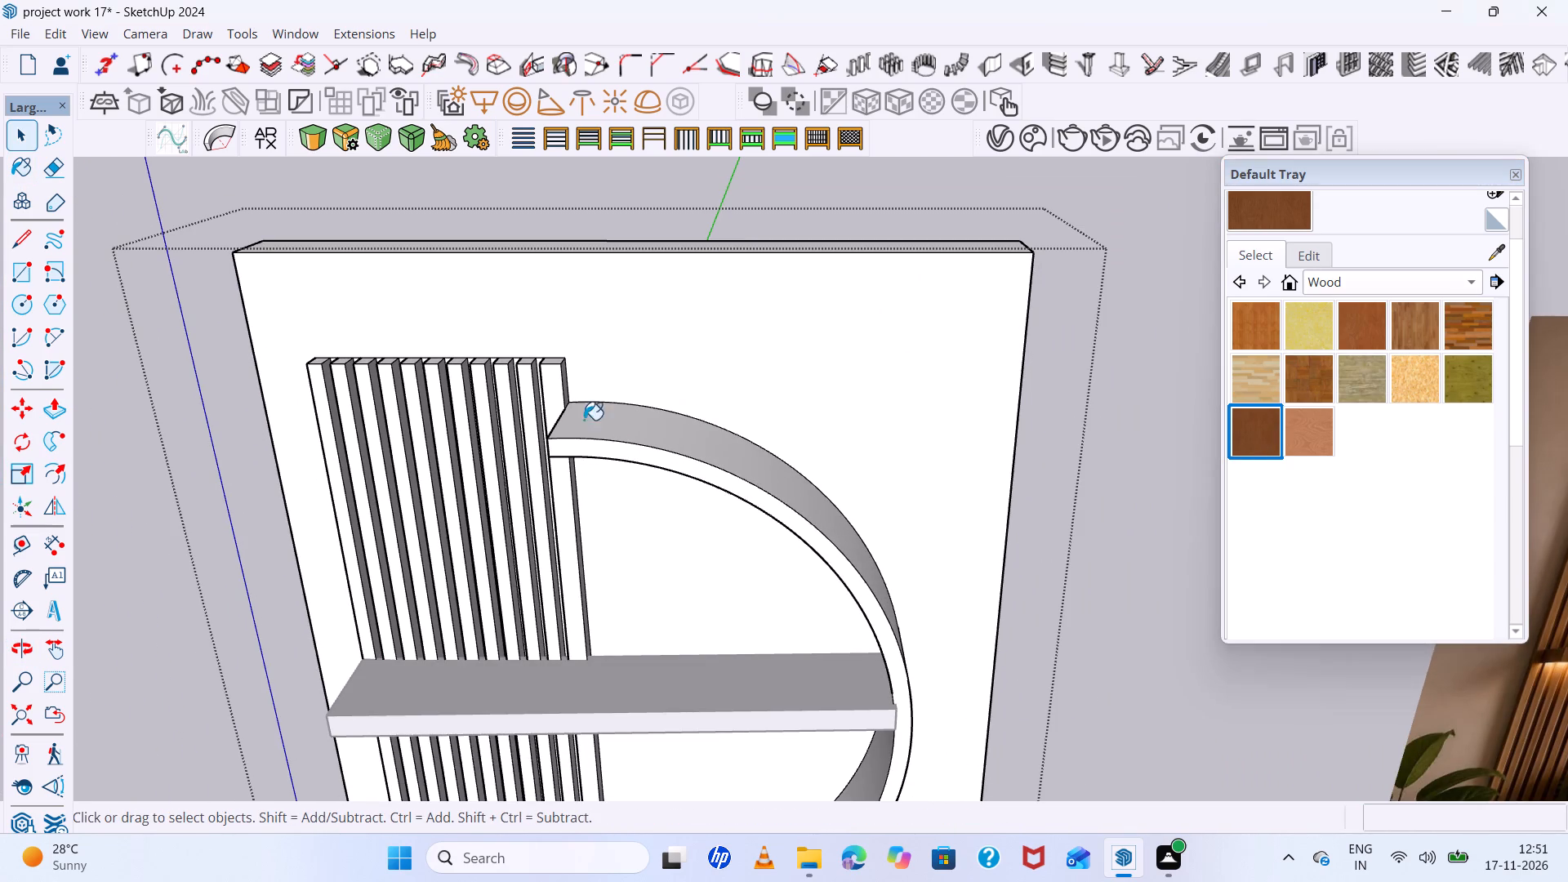
scroll(560, 420, up, 4)
click(596, 423)
Paint the half-round frame's front face, upper end face and inner curved face with the same dark brown wood.
scroll(592, 451, up, 4)
middle_drag(592, 452, 659, 329)
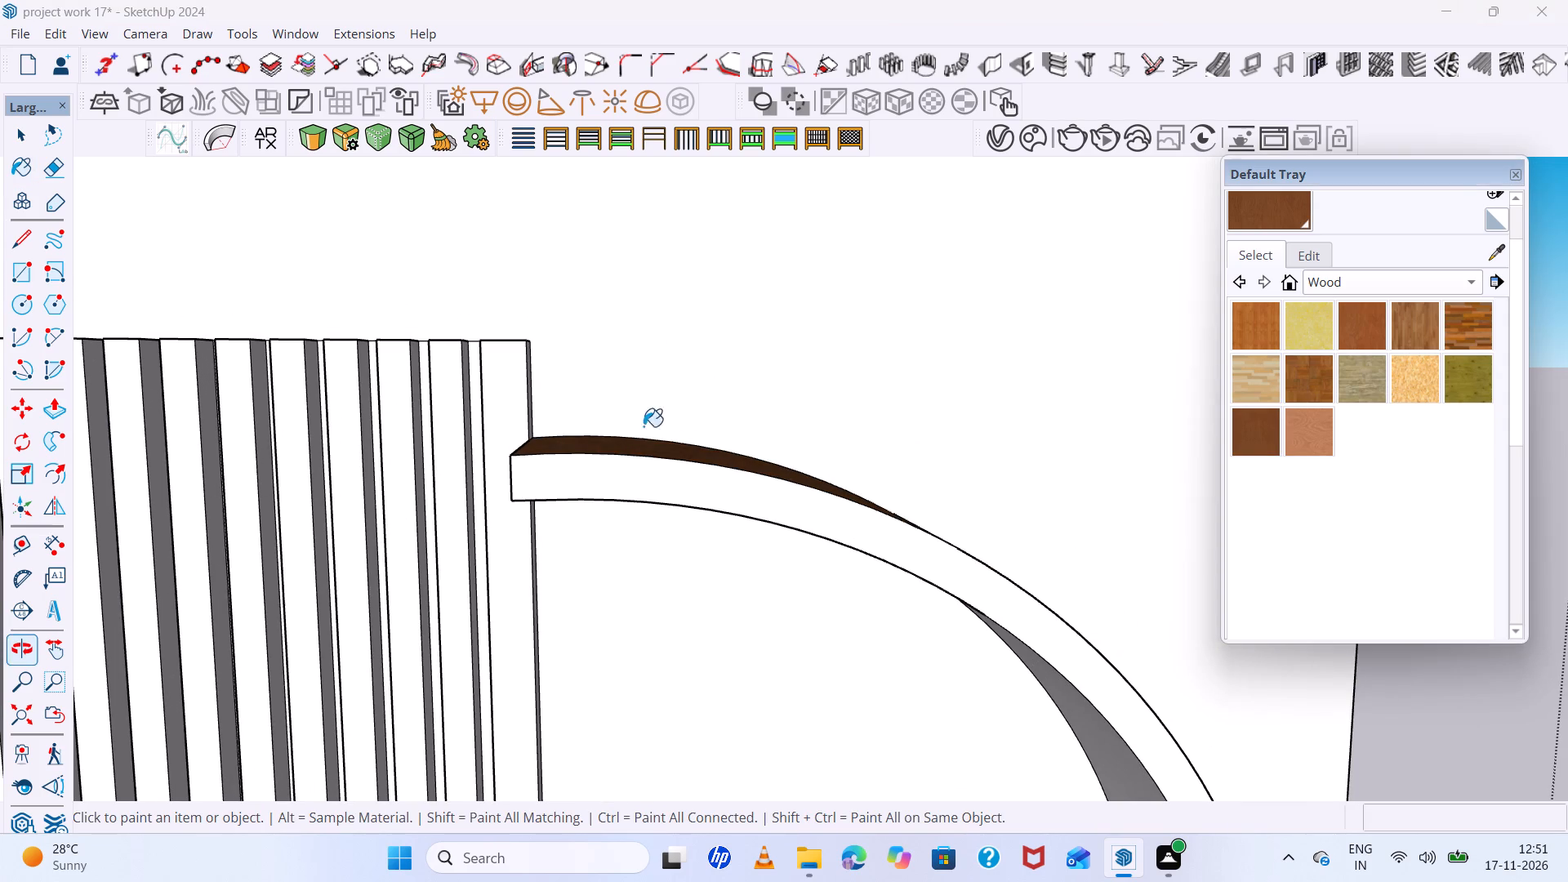
click(635, 470)
middle_drag(552, 471, 892, 348)
click(893, 340)
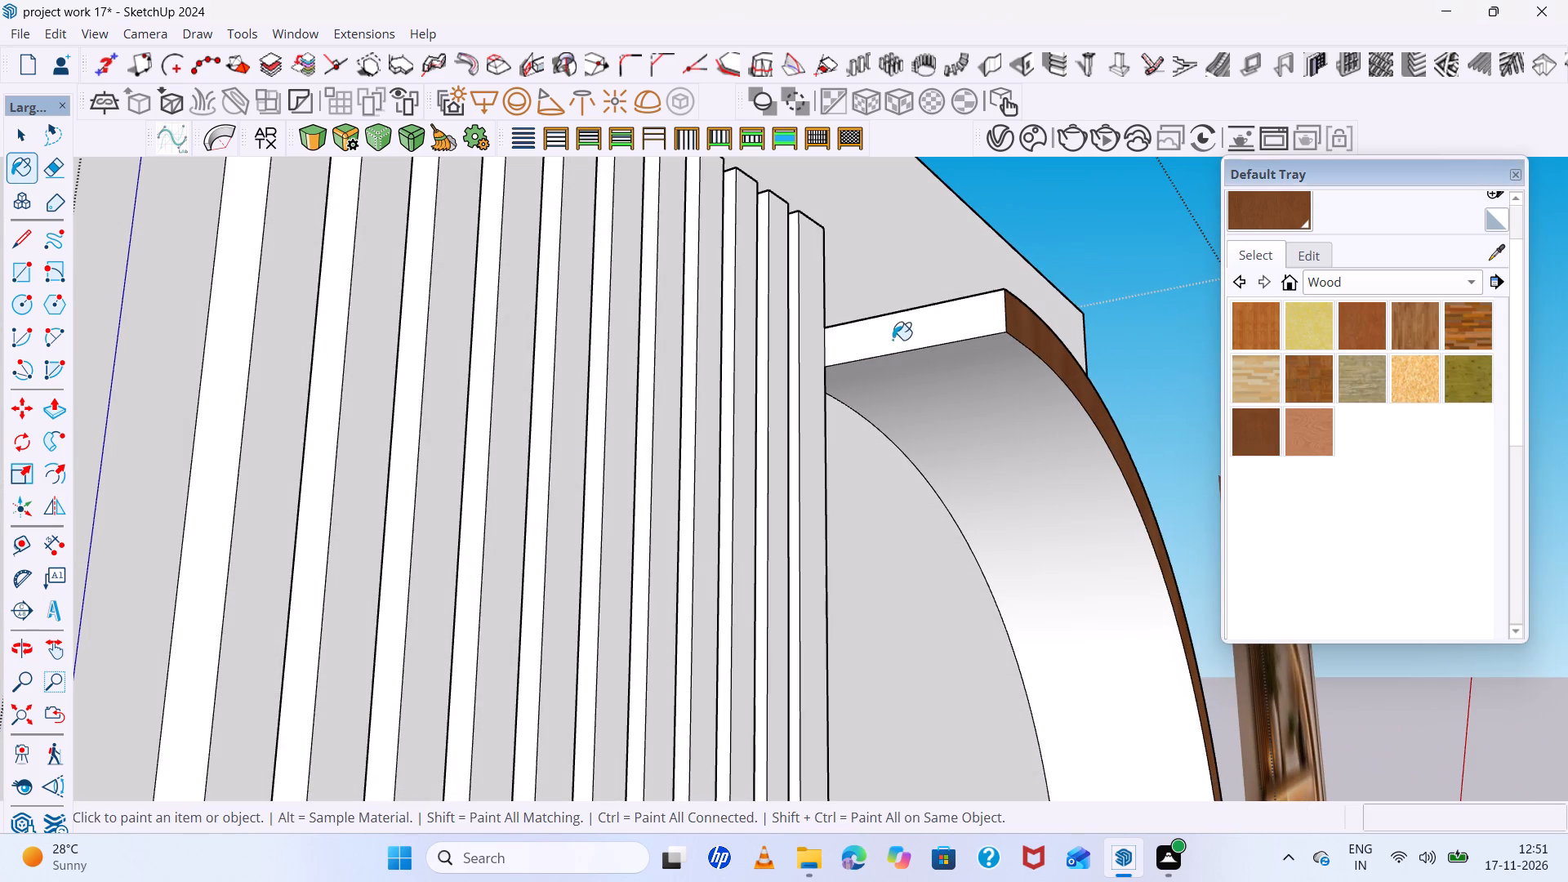
click(954, 423)
Paint the remaining white face at the half-round frame's lower end with the same dark brown wood.
scroll(742, 470, down, 16)
scroll(691, 660, down, 5)
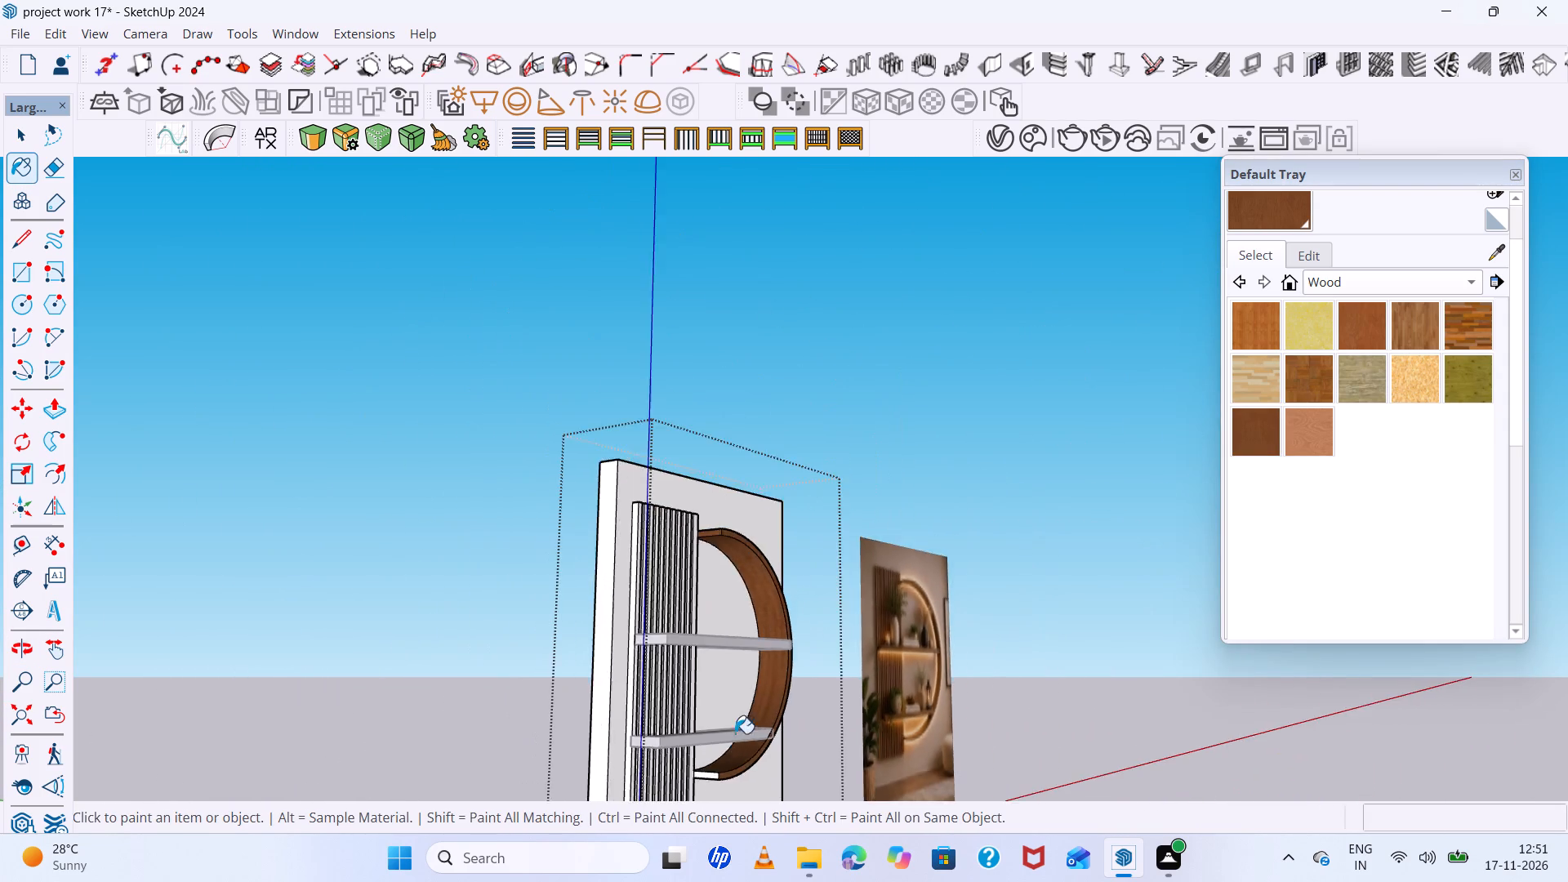
scroll(735, 733, down, 5)
middle_drag(742, 760, 697, 622)
scroll(686, 839, up, 10)
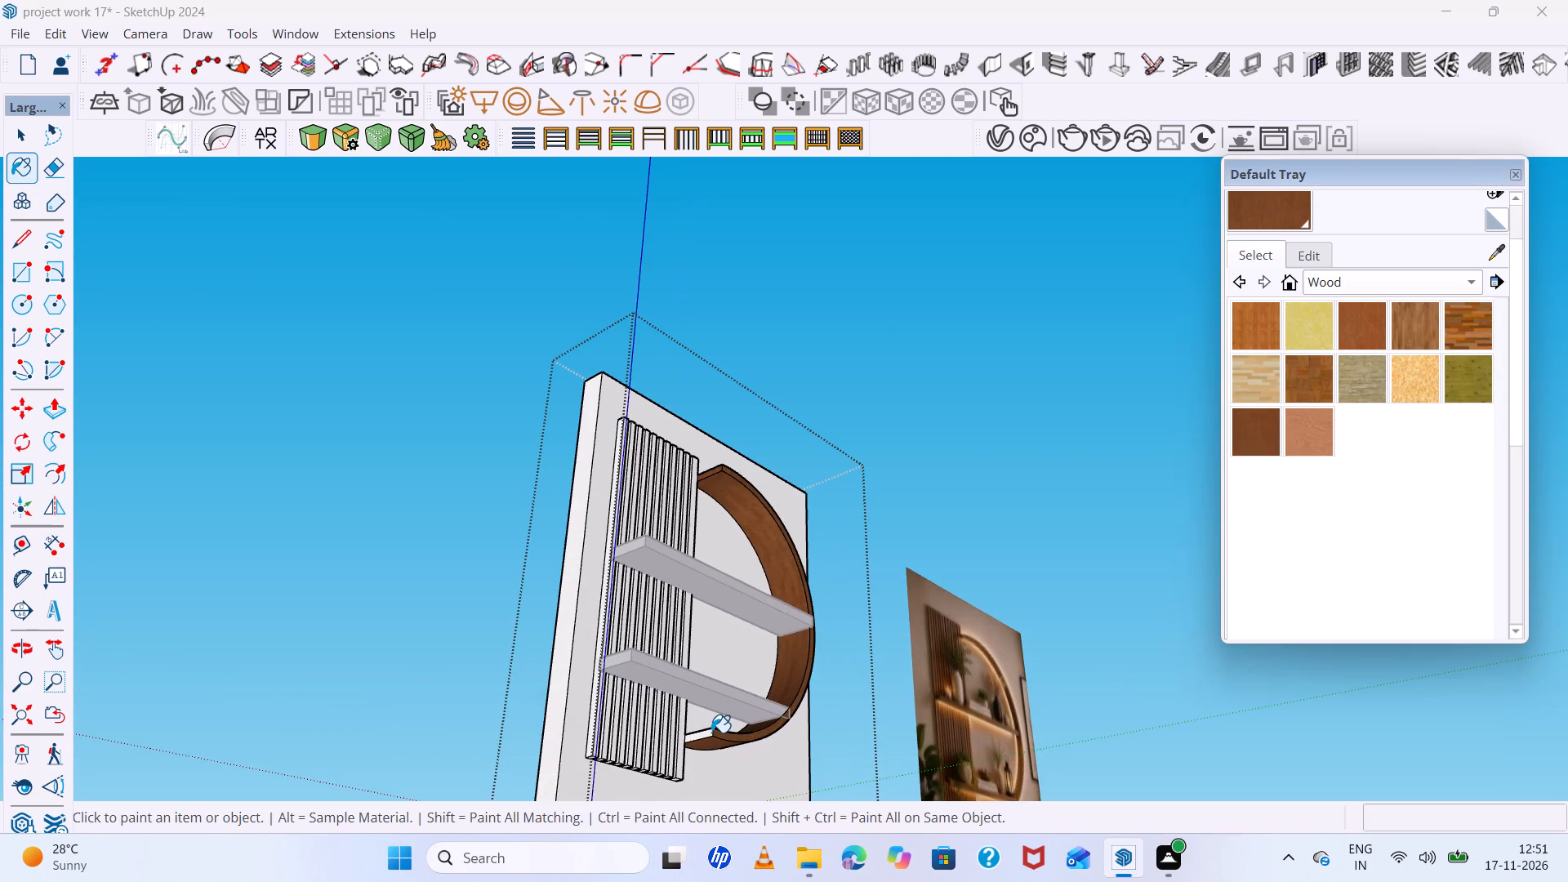
scroll(711, 737, up, 4)
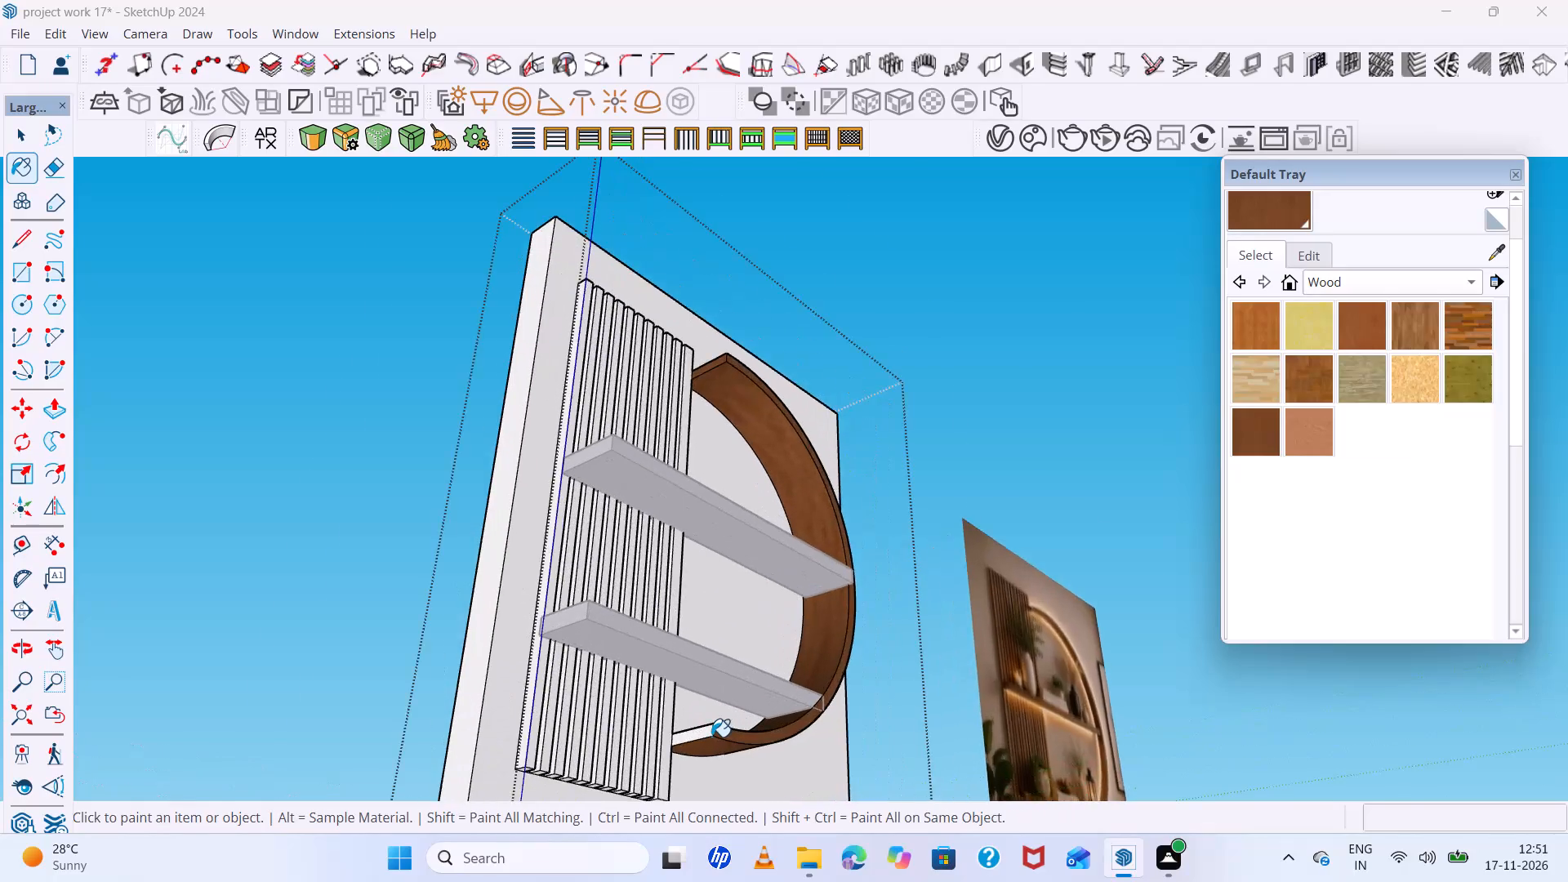
scroll(711, 737, up, 6)
click(705, 728)
scroll(702, 728, down, 11)
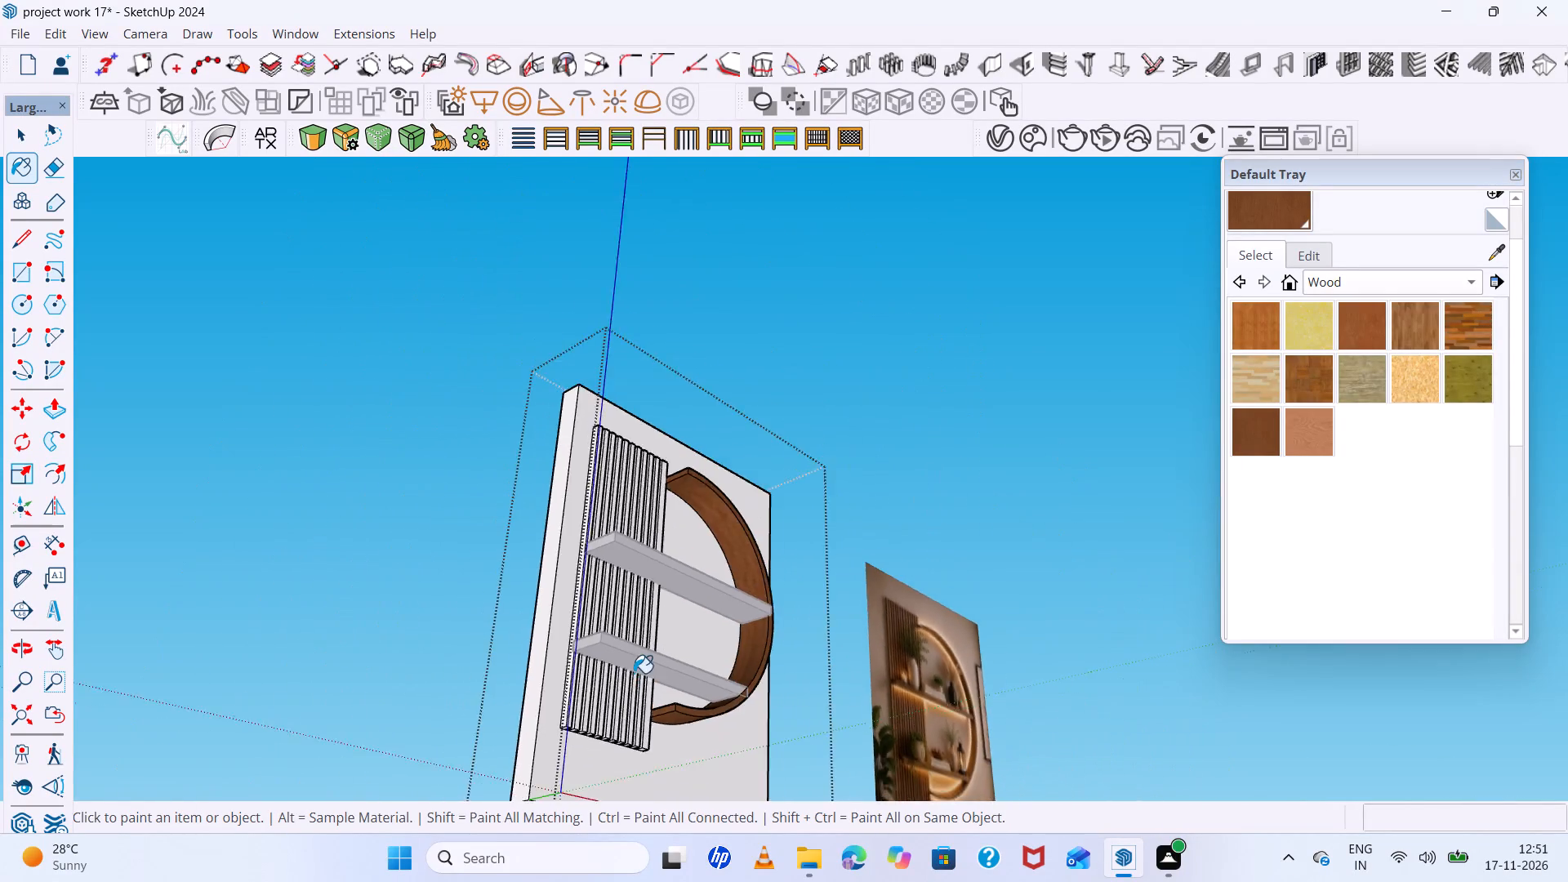
Paint the outer side, top and front faces of the slat farthest from the half-round frame with the same dark brown wood.
scroll(634, 673, down, 5)
middle_drag(634, 673, 439, 881)
scroll(680, 526, up, 6)
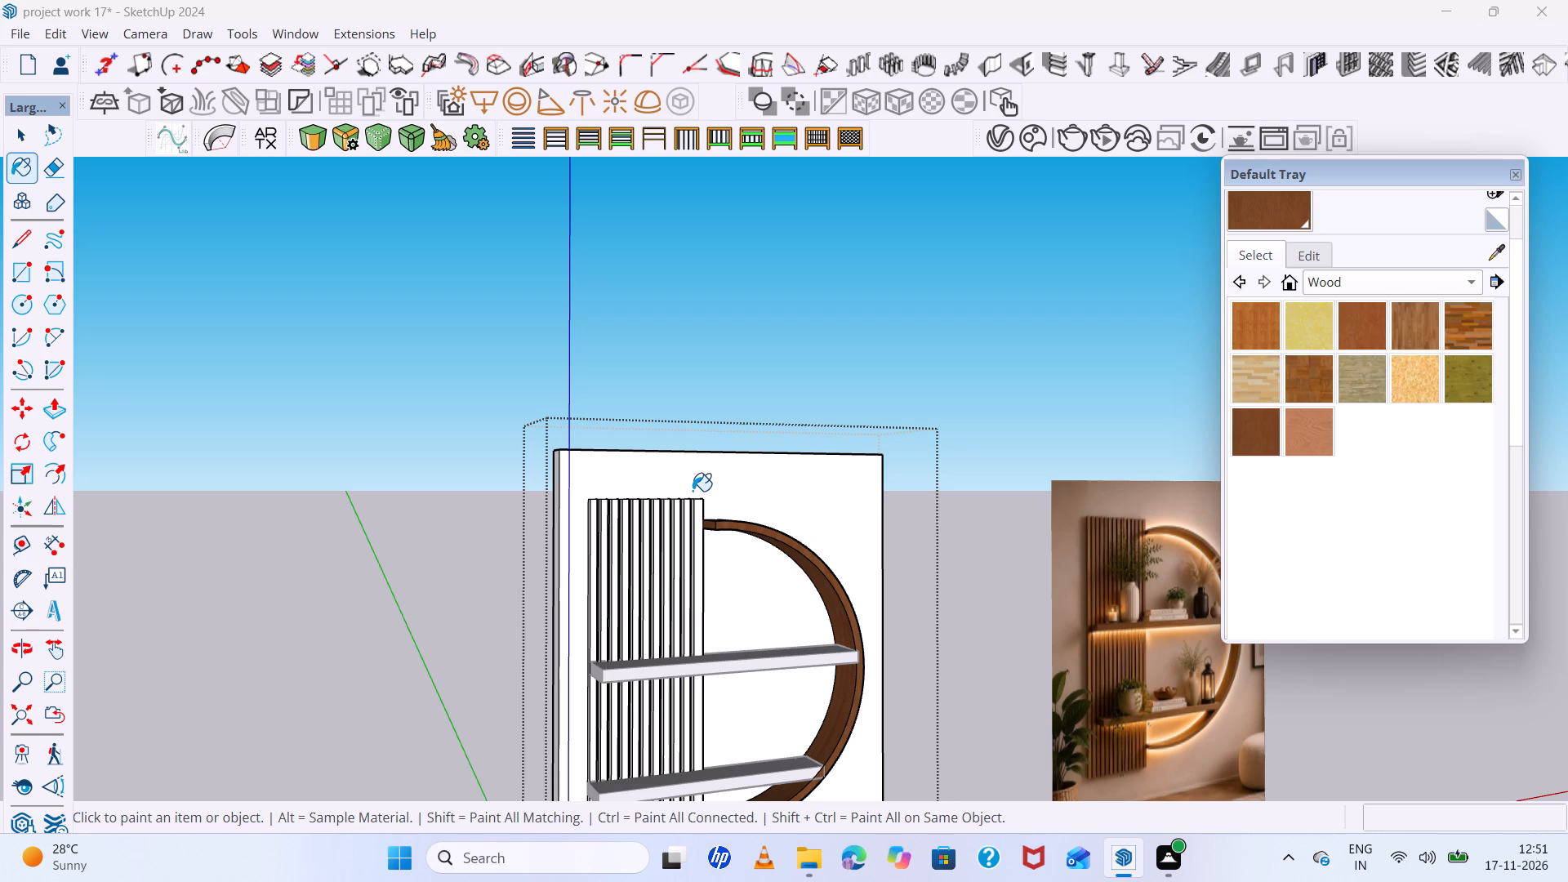
scroll(695, 526, up, 5)
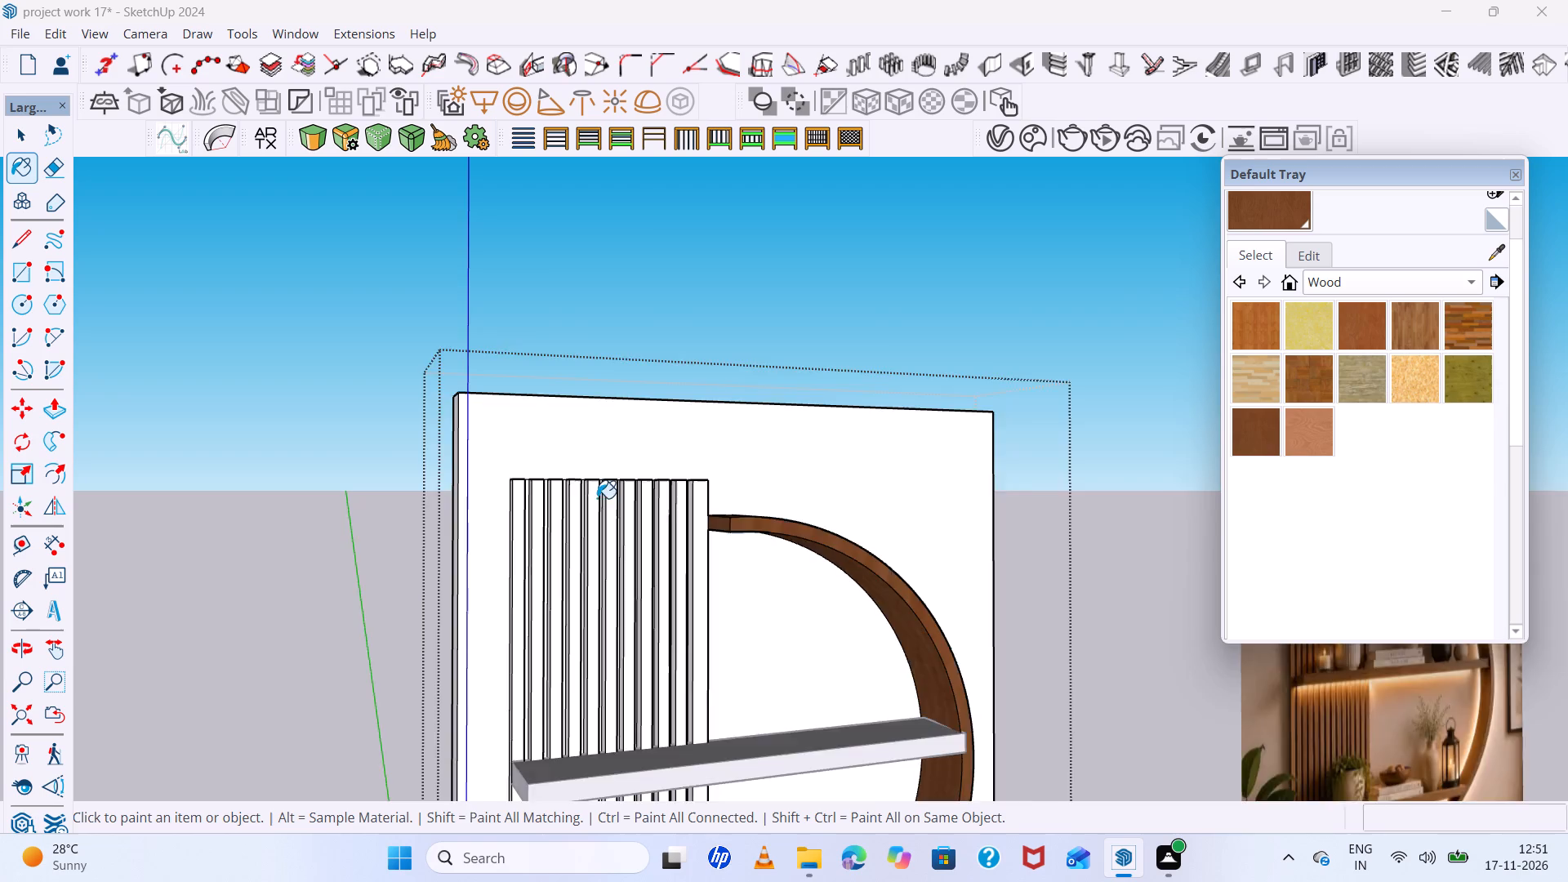
scroll(588, 497, up, 10)
middle_drag(537, 496, 555, 595)
scroll(457, 559, up, 5)
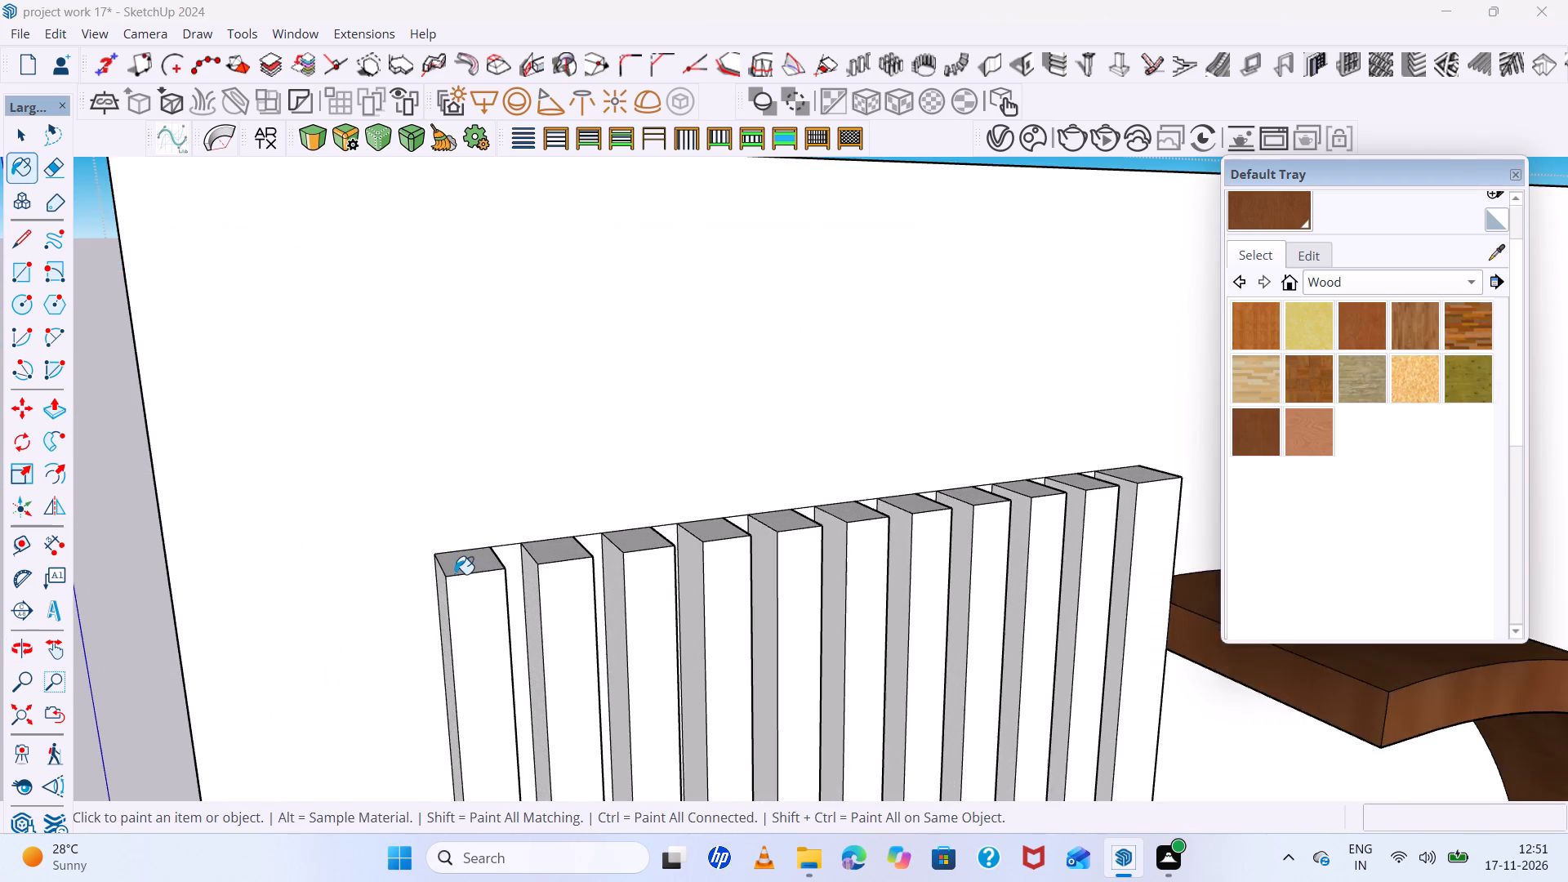
scroll(456, 574, up, 5)
middle_drag(456, 574, 498, 550)
scroll(449, 592, up, 5)
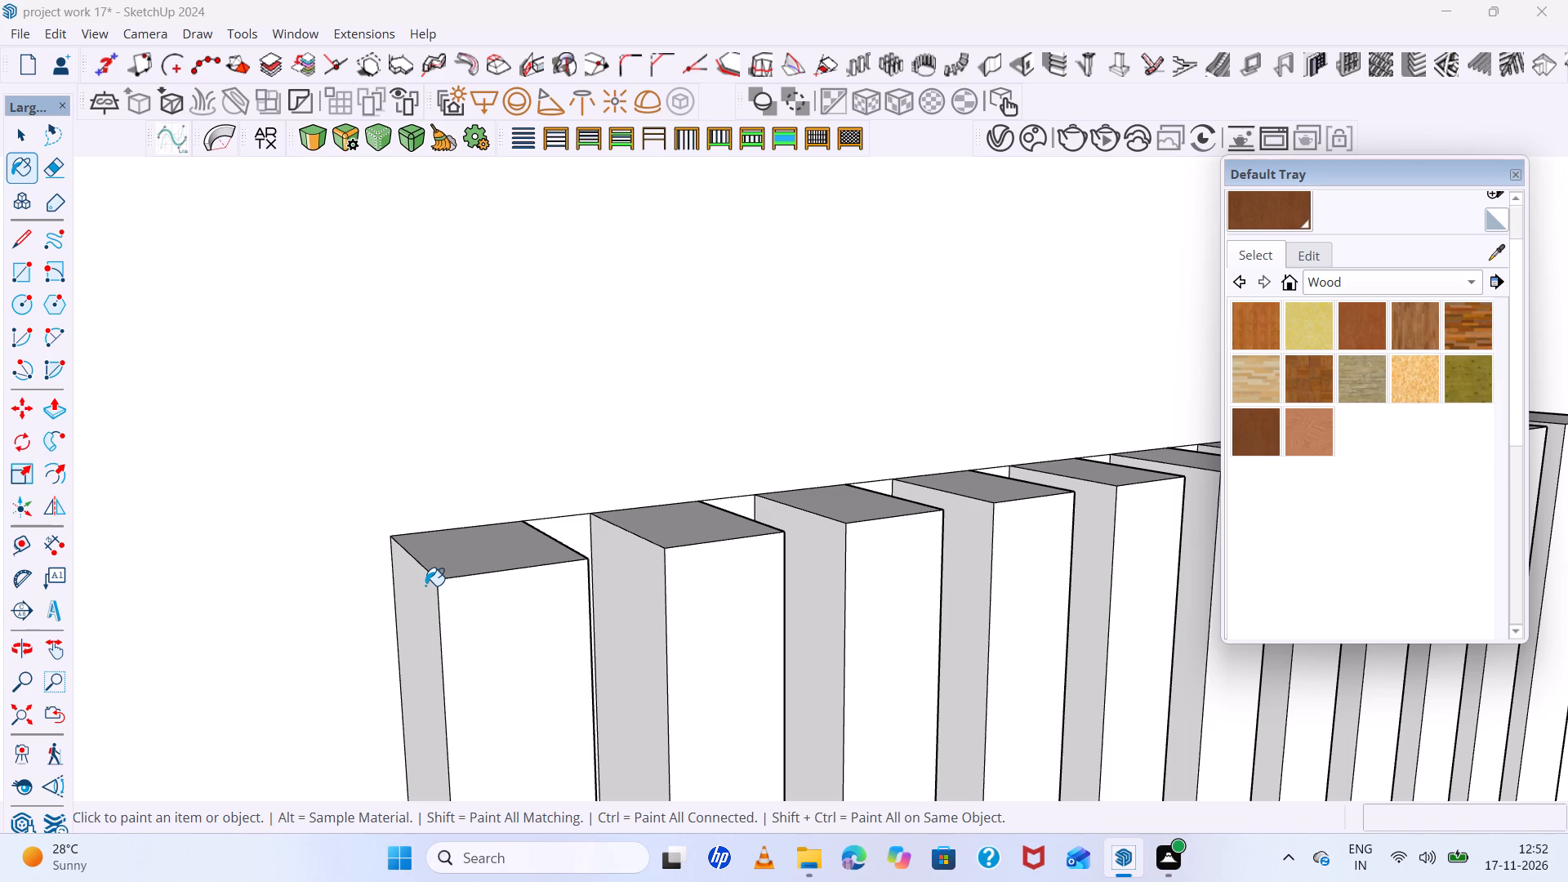
scroll(425, 586, up, 5)
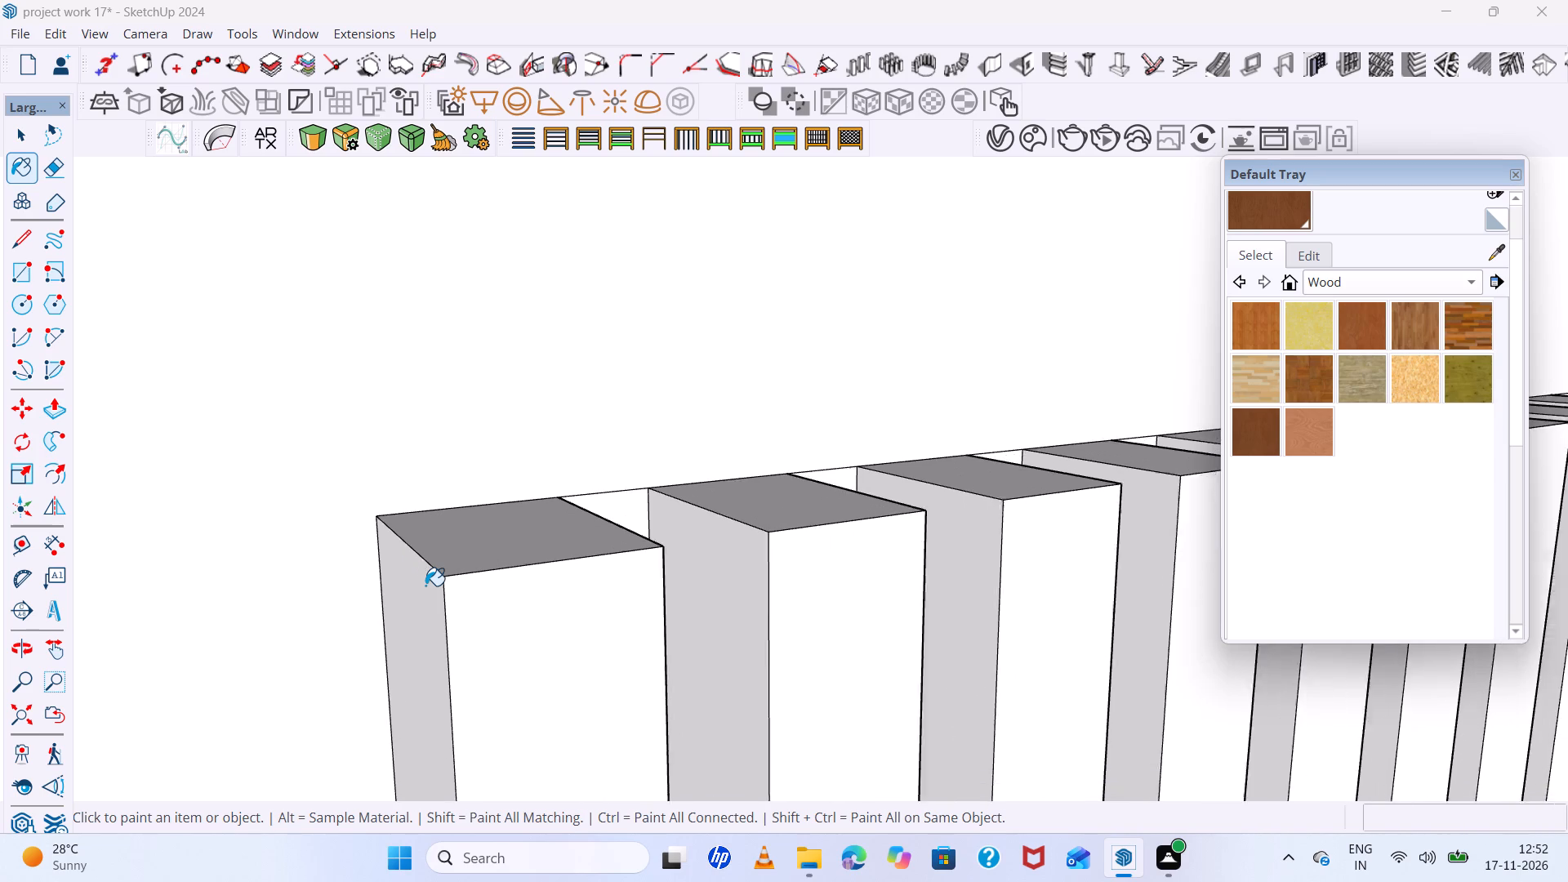
click(425, 586)
click(492, 564)
click(515, 640)
Paint the remaining side face of that first slat, facing the second slat, with the same dark brown wood.
scroll(510, 642, down, 9)
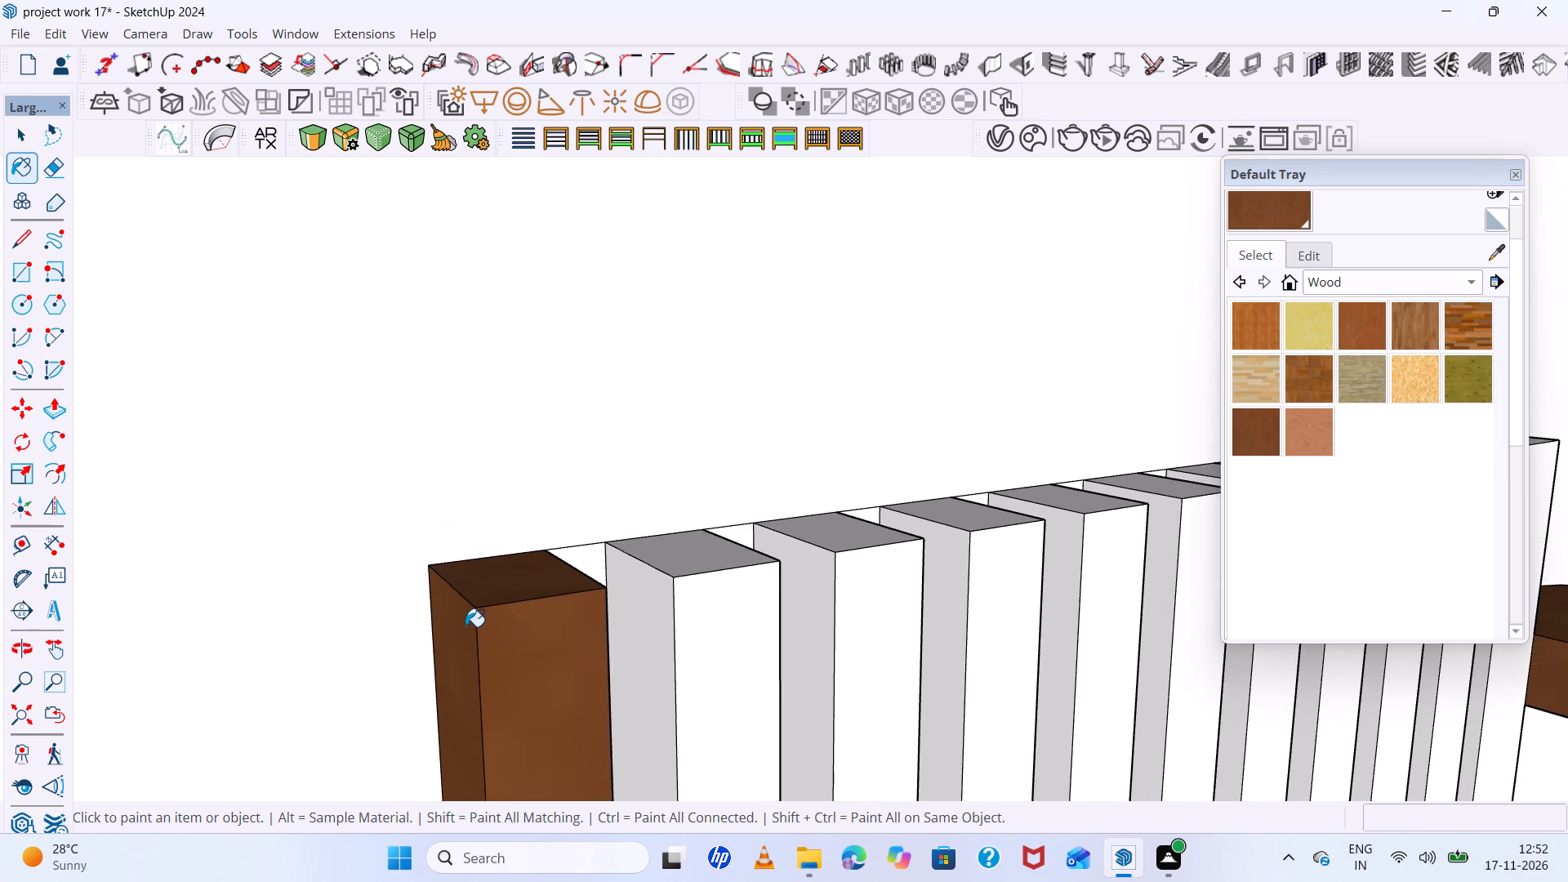
scroll(465, 626, down, 9)
scroll(600, 600, up, 10)
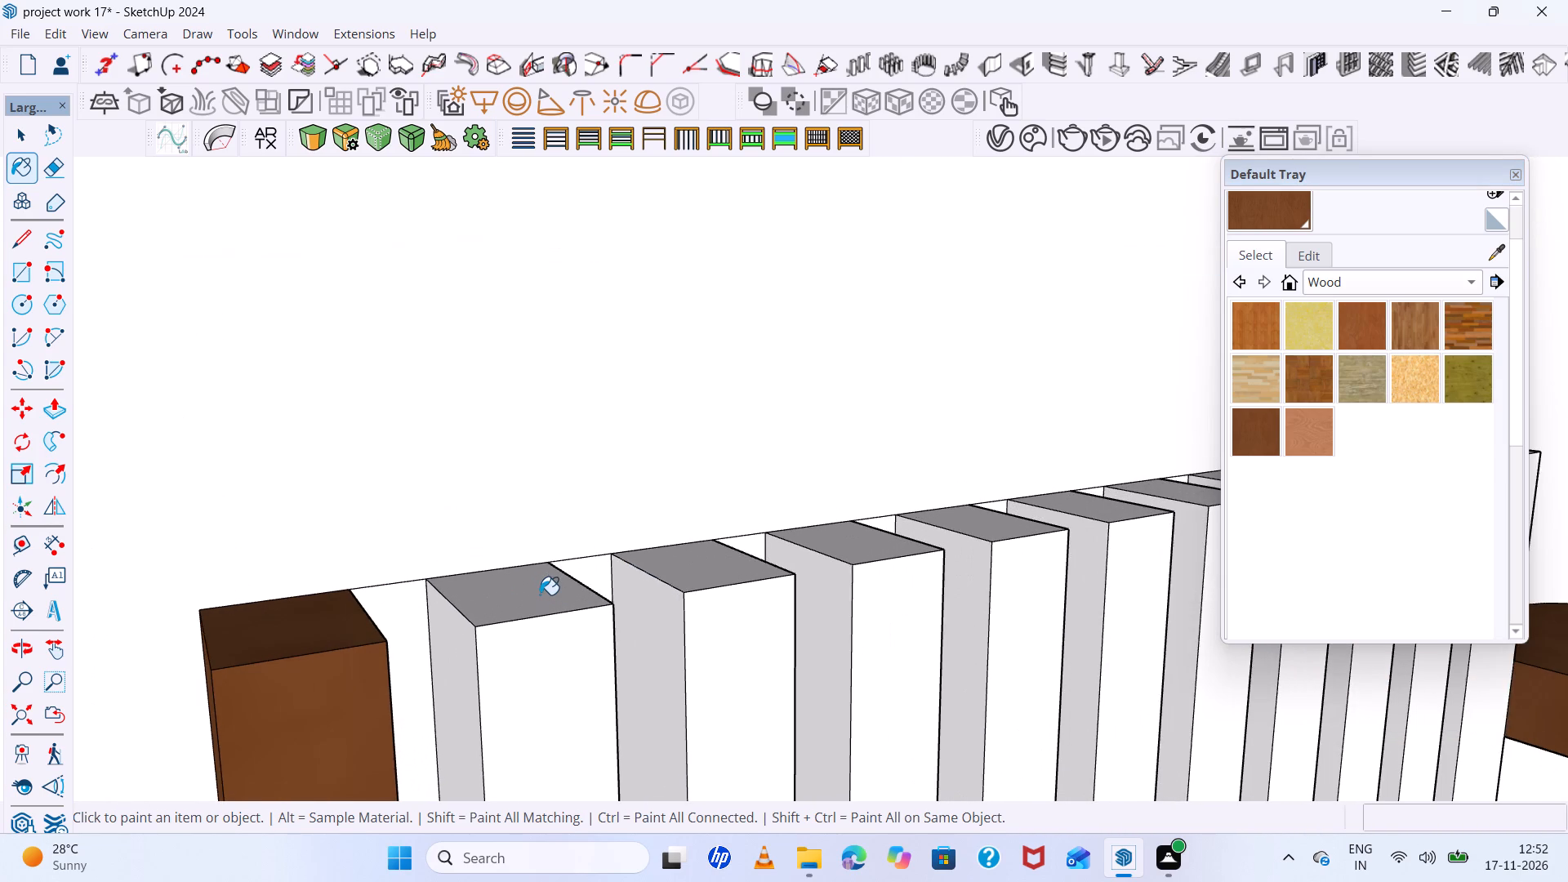
middle_drag(540, 595, 355, 633)
scroll(363, 619, up, 4)
click(364, 613)
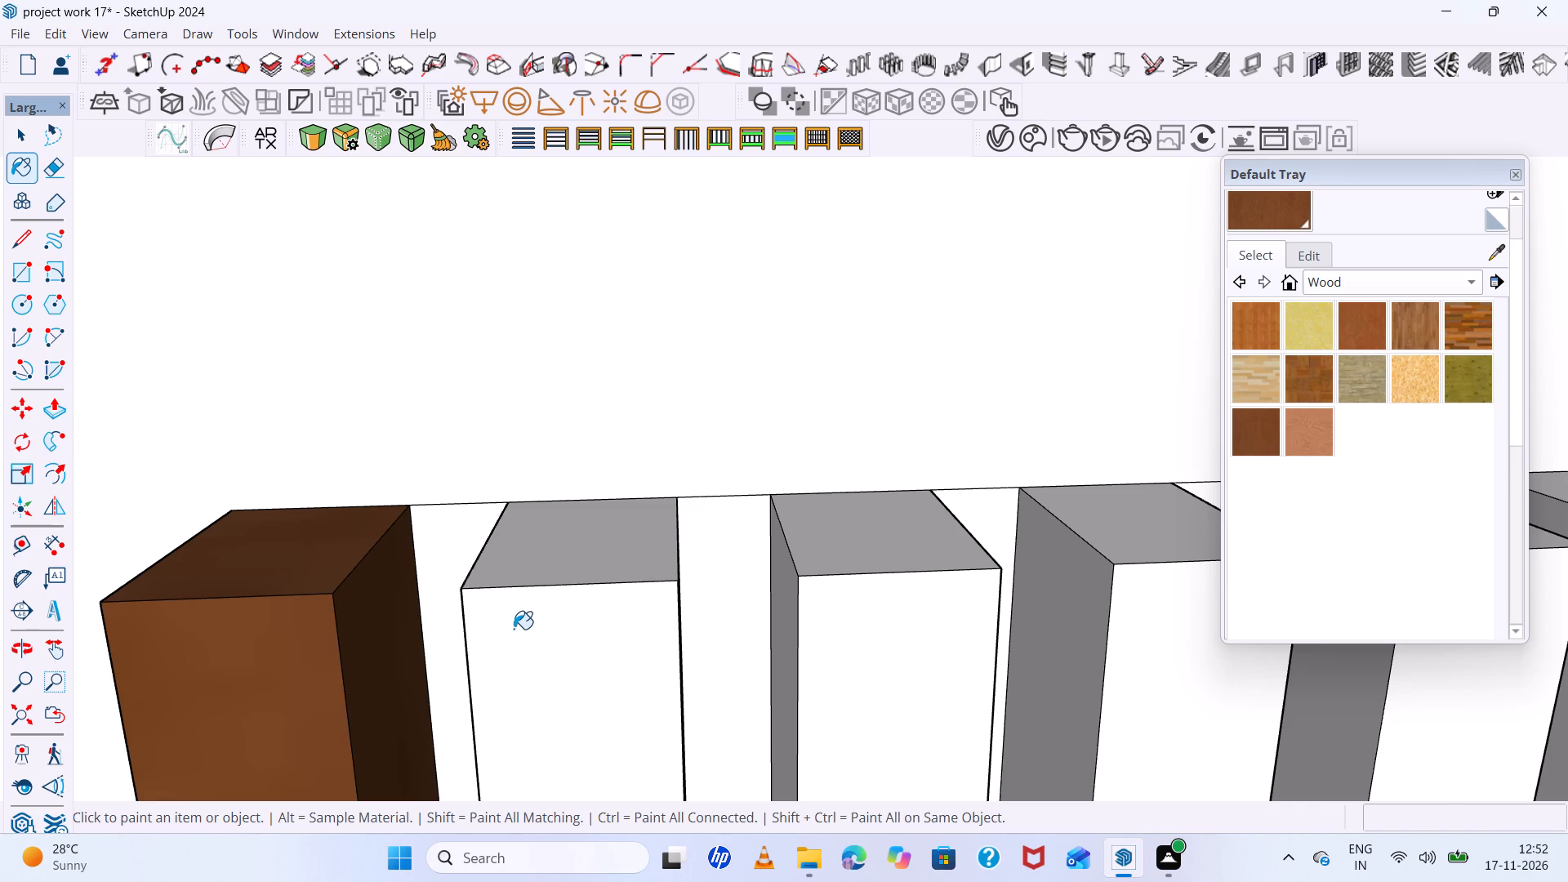
Paint the second slat's front, top and both side faces with the same dark brown wood.
scroll(514, 629, up, 4)
scroll(514, 629, down, 4)
middle_drag(514, 630, 524, 687)
click(542, 655)
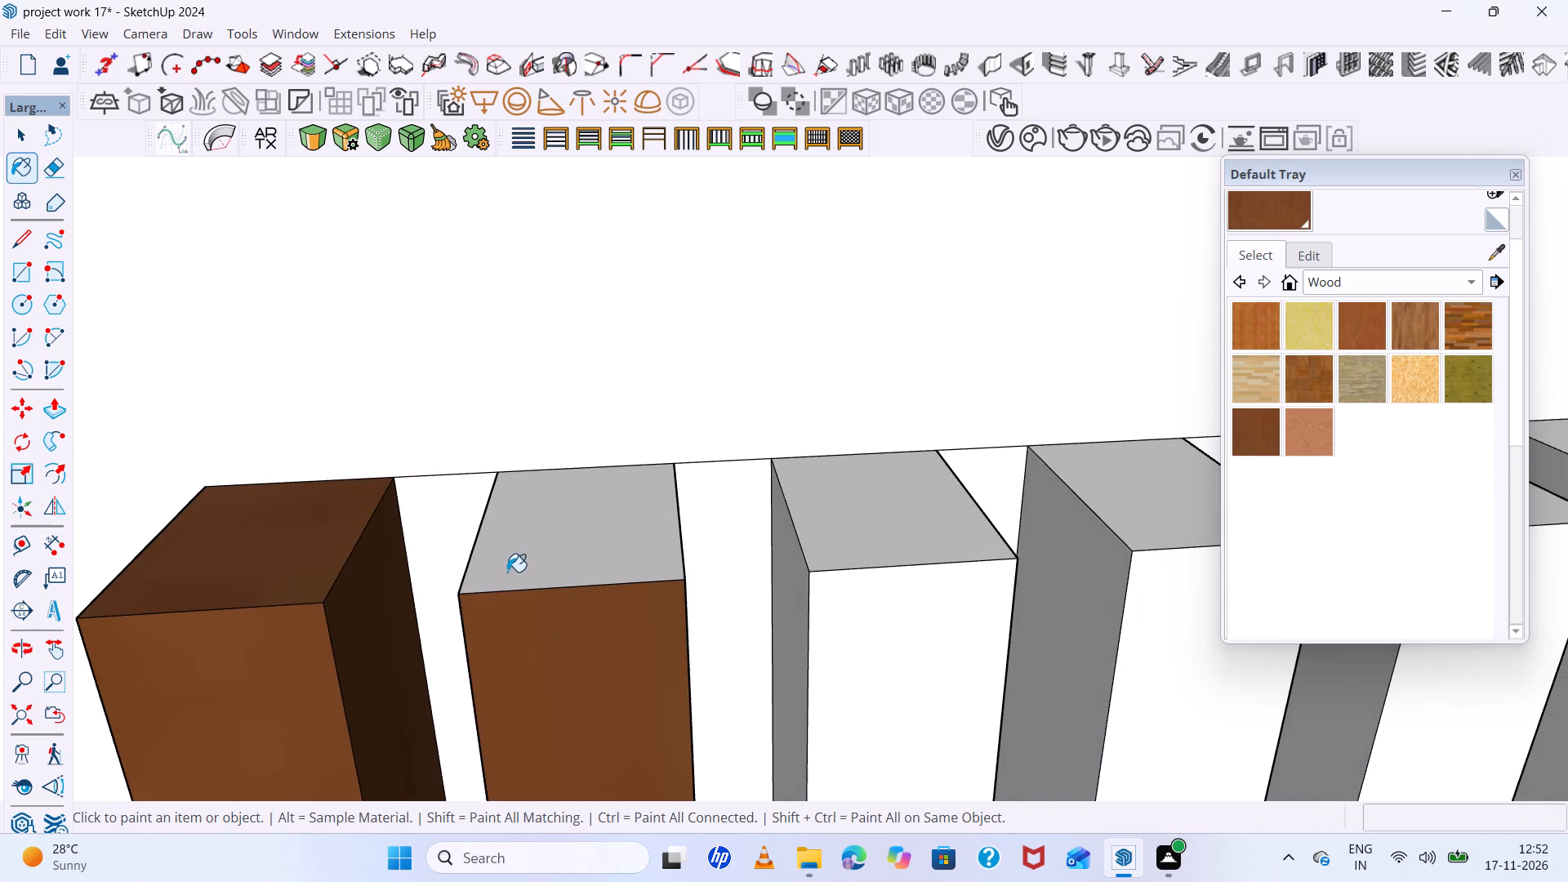
middle_drag(498, 569, 768, 523)
click(466, 633)
click(493, 616)
scroll(493, 616, down, 4)
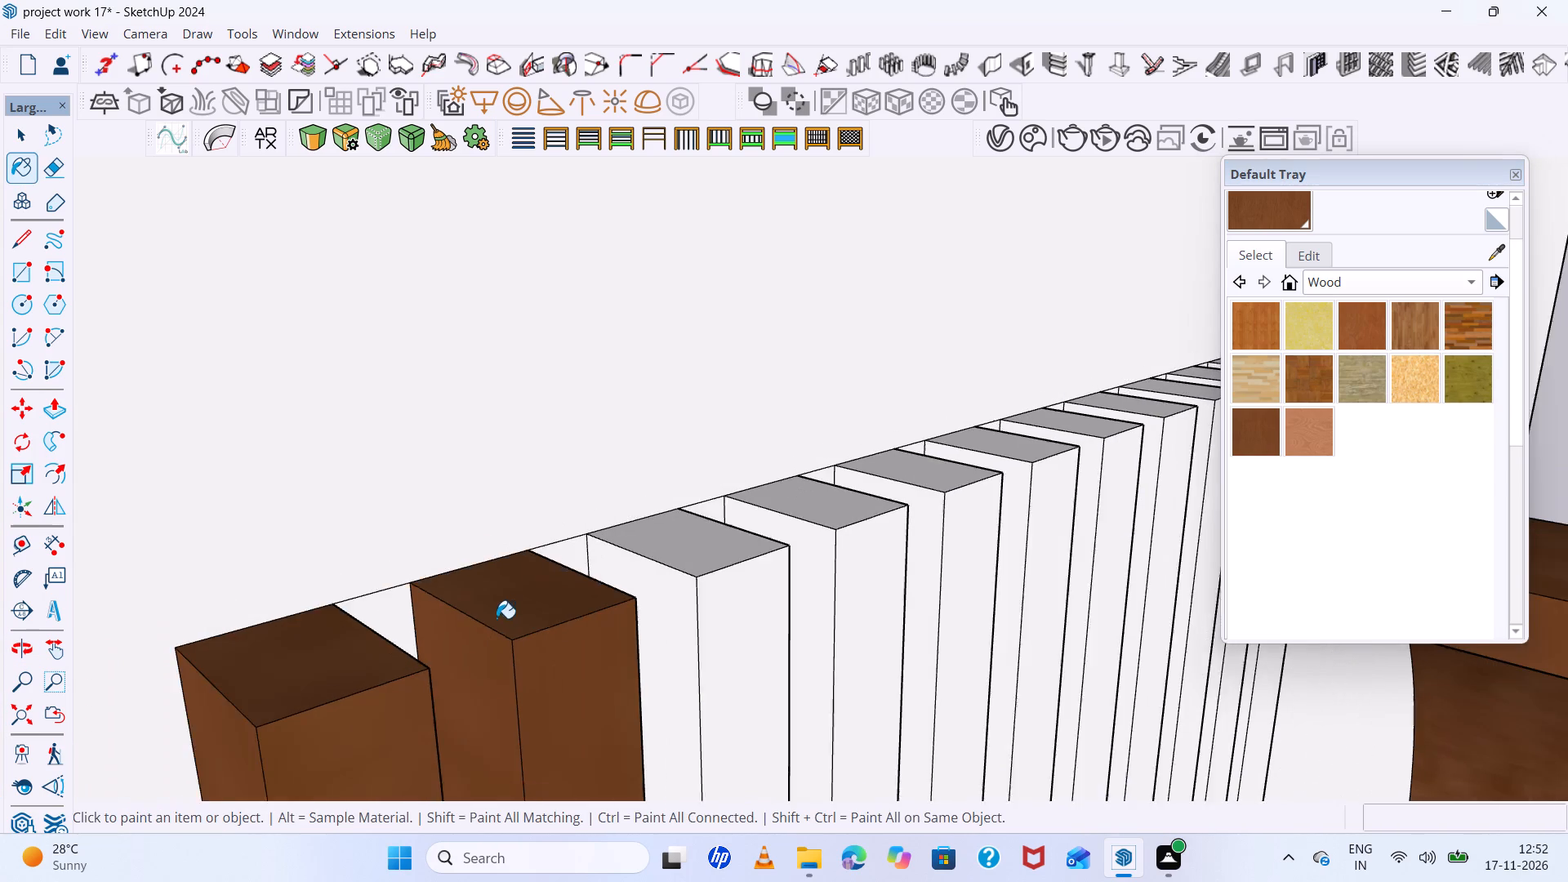
scroll(497, 618, down, 4)
middle_drag(547, 627, 225, 650)
scroll(687, 613, up, 4)
middle_drag(561, 566, 511, 553)
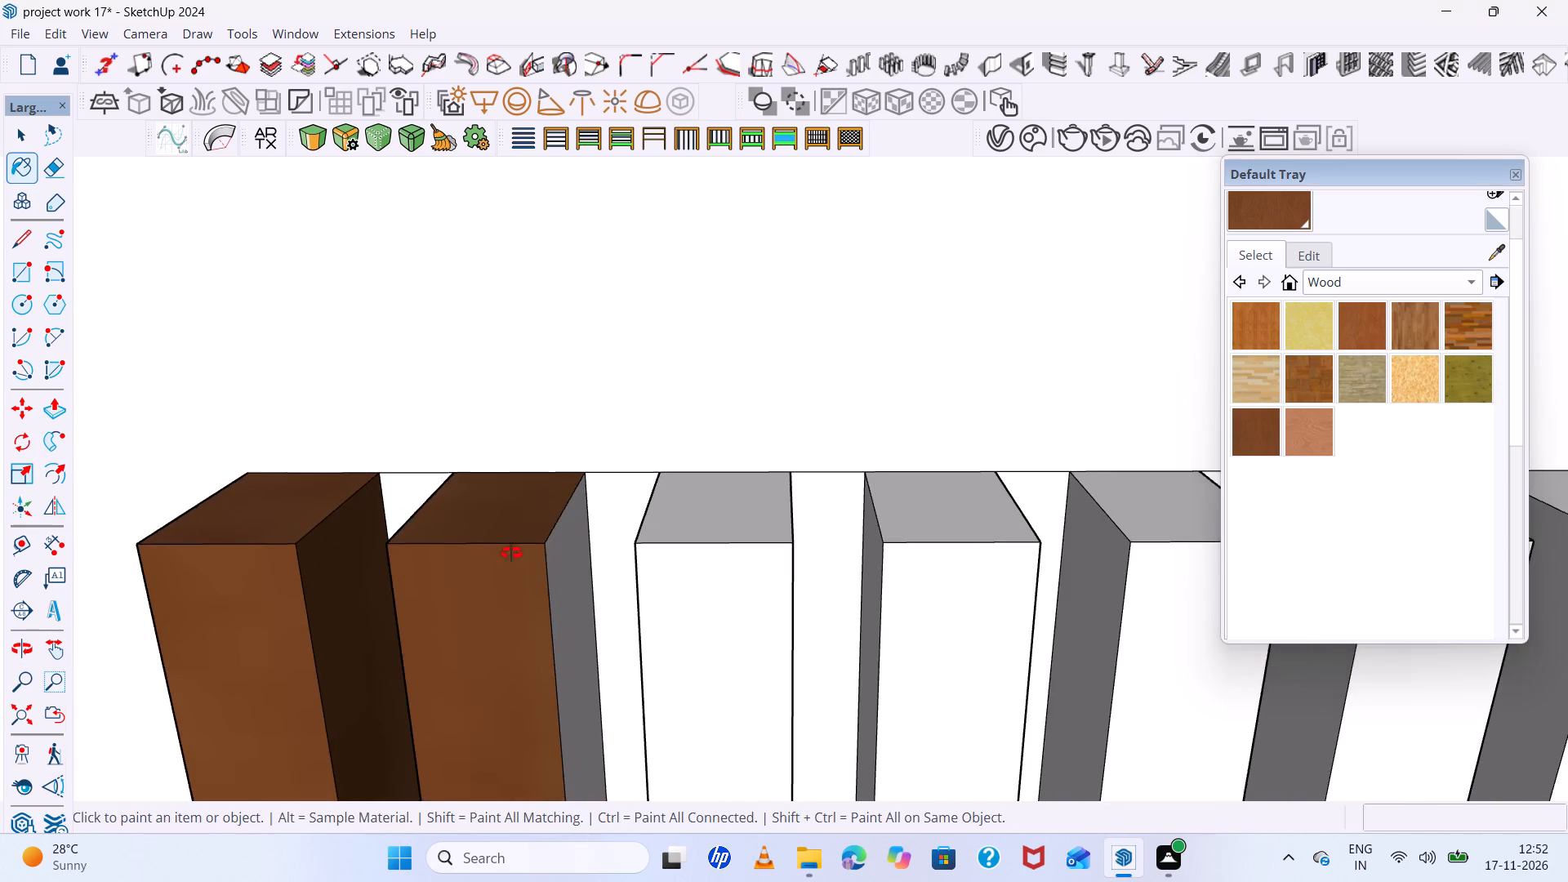
middle_drag(511, 553, 457, 544)
click(586, 523)
Paint the third slat's top, front and both side faces with the same dark brown wood.
scroll(487, 525, down, 4)
middle_drag(484, 527, 684, 542)
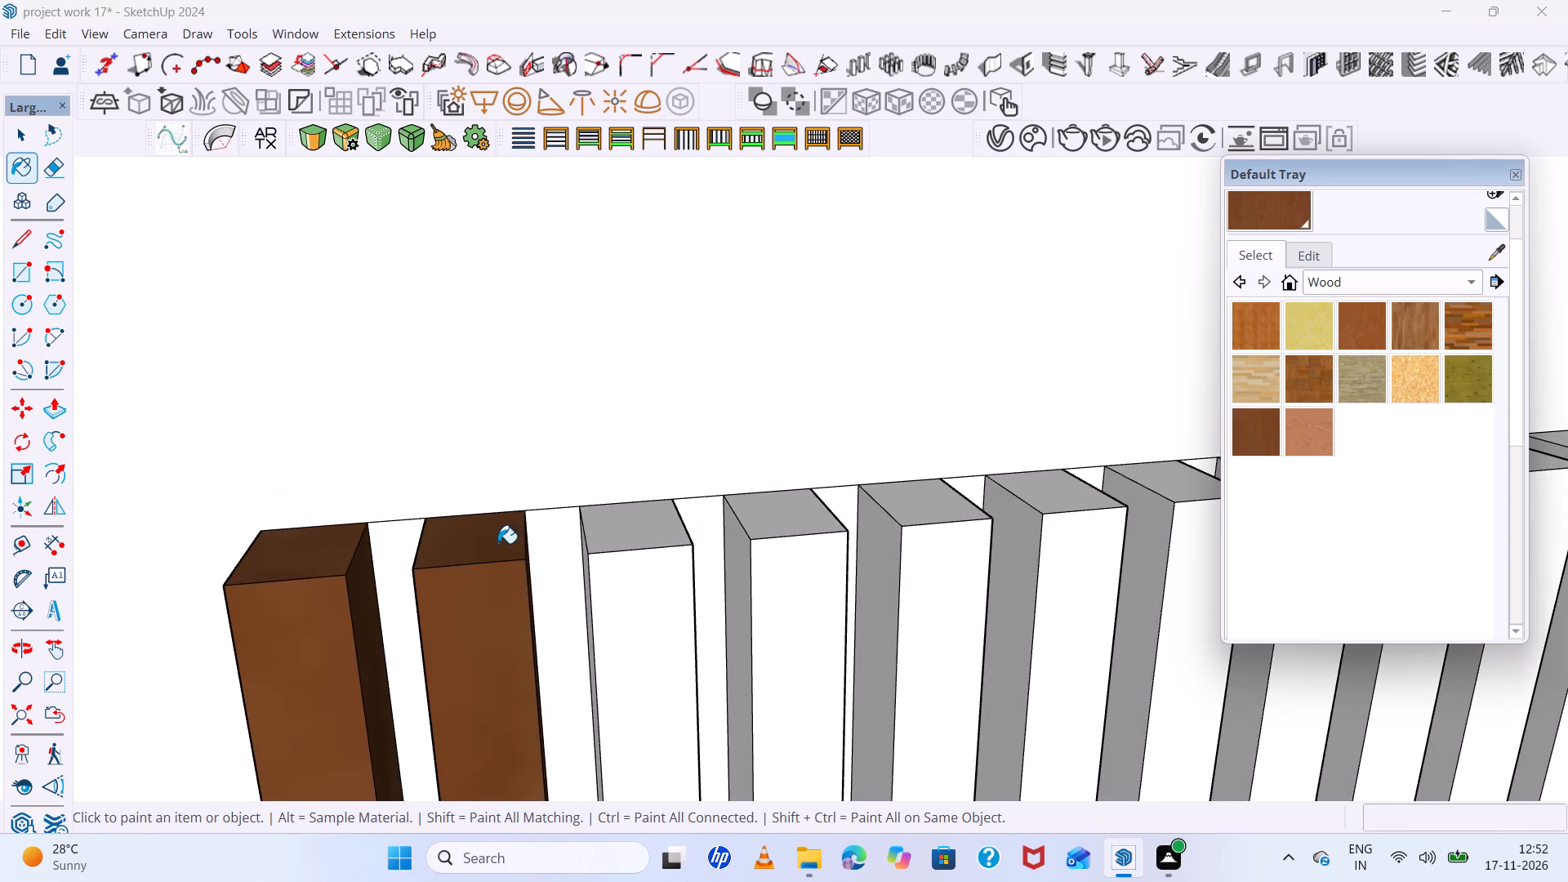
scroll(498, 543, down, 5)
scroll(498, 543, up, 9)
middle_drag(601, 546, 736, 538)
click(691, 555)
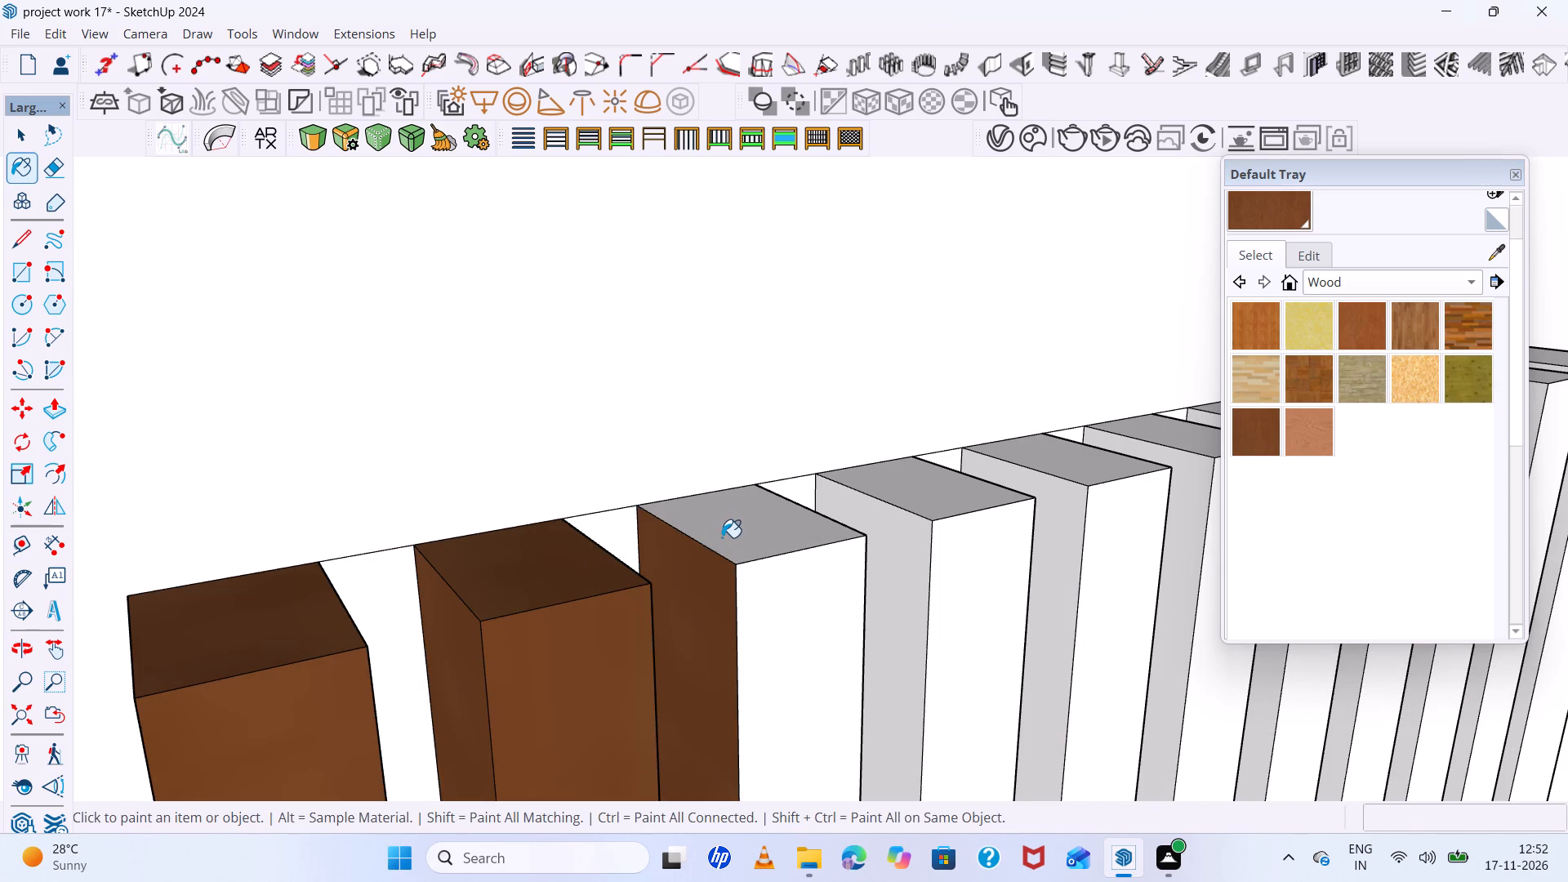
click(722, 537)
click(774, 595)
scroll(745, 593, down, 4)
middle_drag(743, 593, 393, 608)
scroll(719, 588, up, 3)
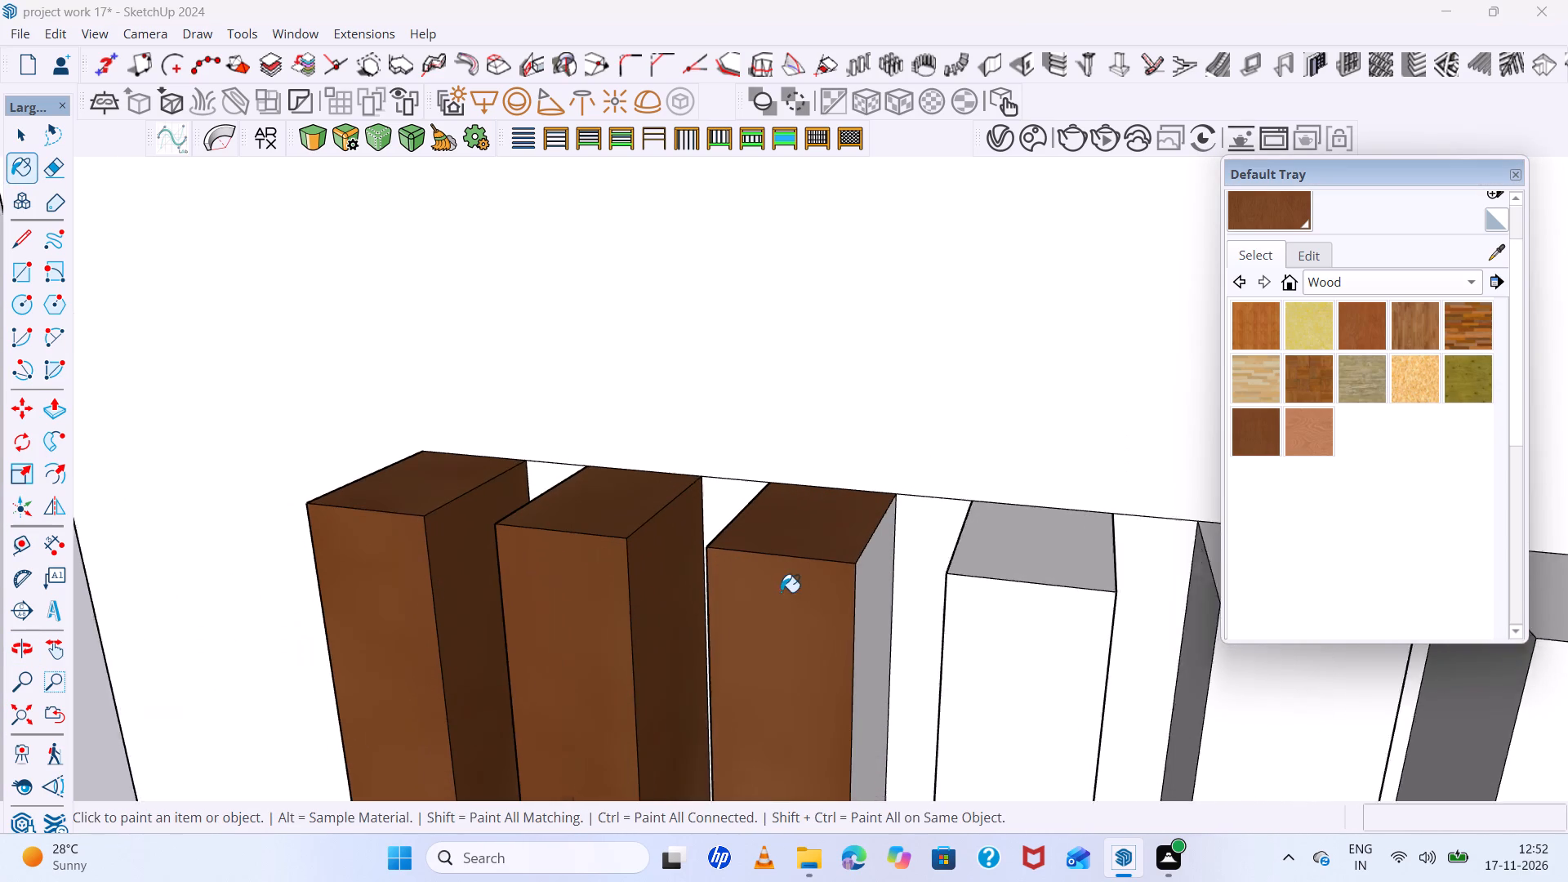
scroll(781, 592, up, 2)
click(903, 576)
Paint the fourth slat's front, top and frame-side faces with the same dark brown wood.
scroll(713, 558, down, 17)
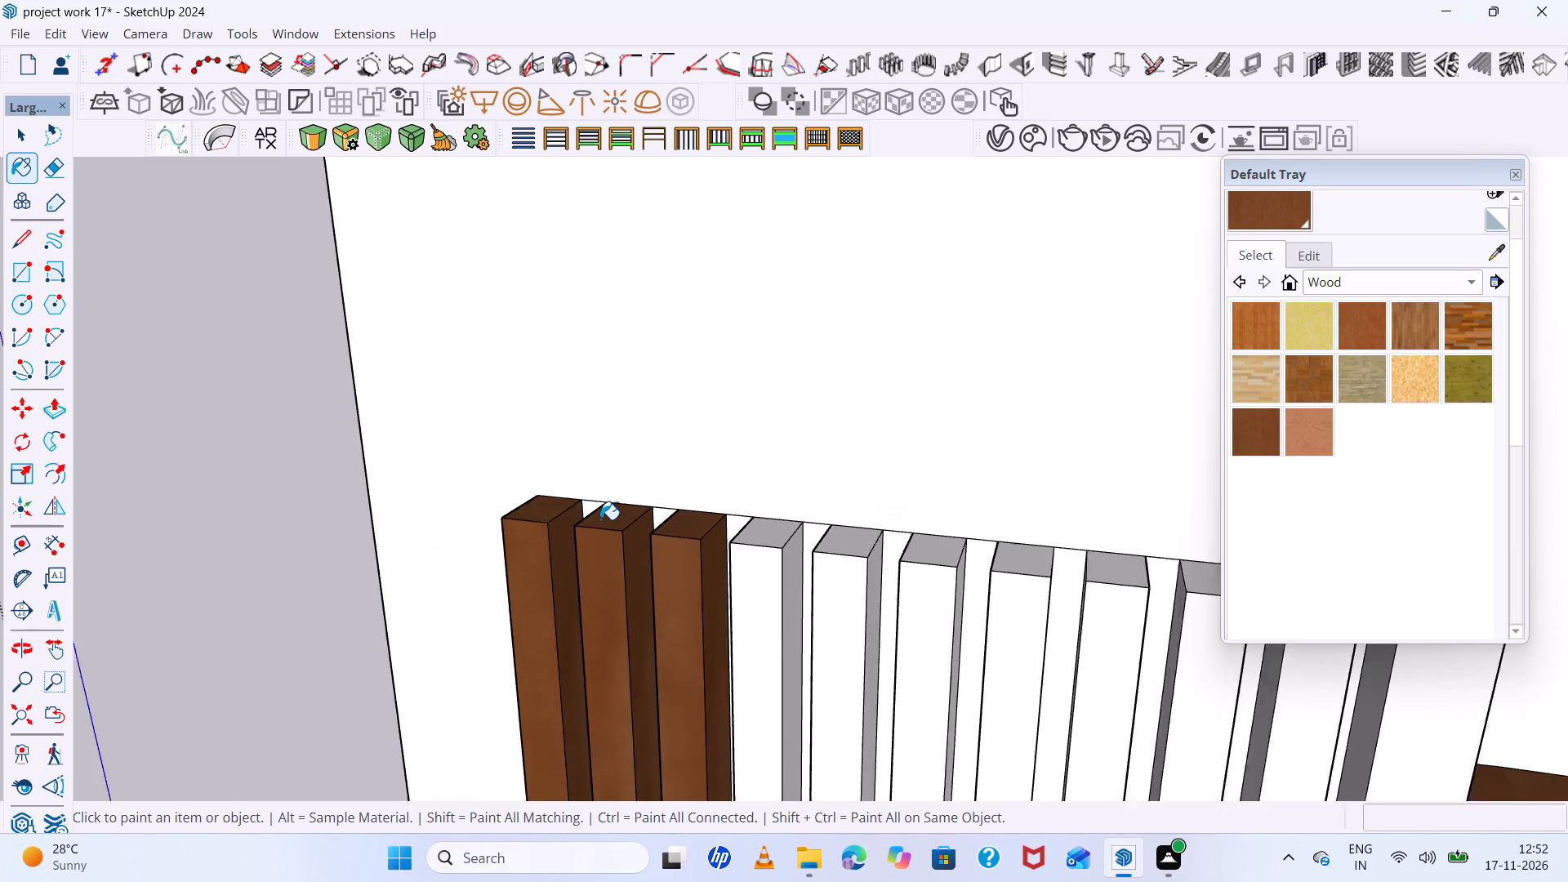
scroll(600, 519, down, 7)
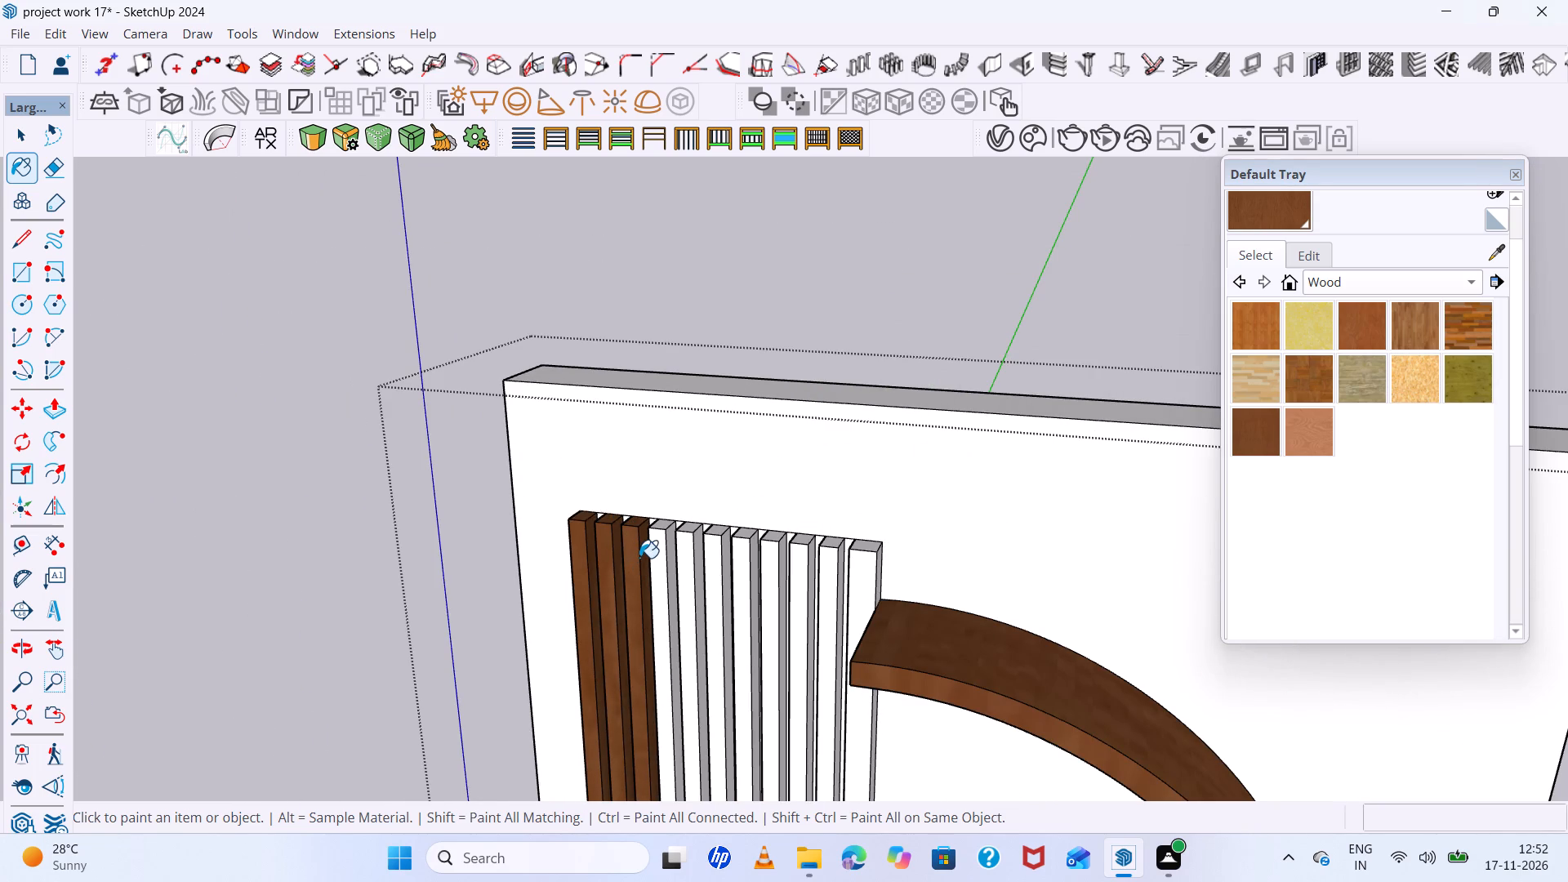
scroll(639, 558, down, 5)
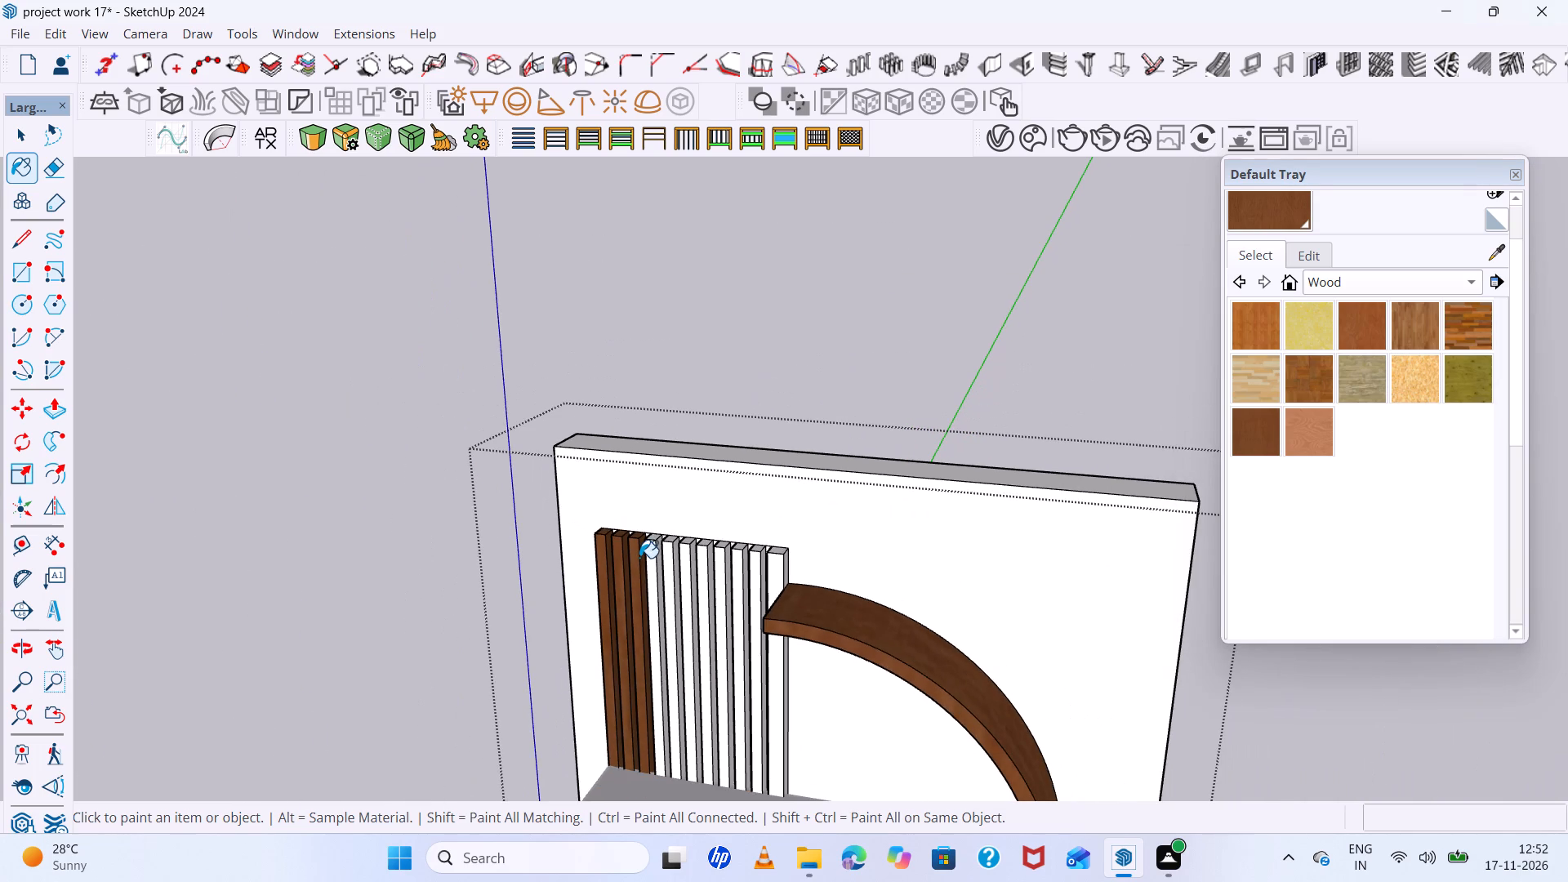
scroll(640, 558, up, 5)
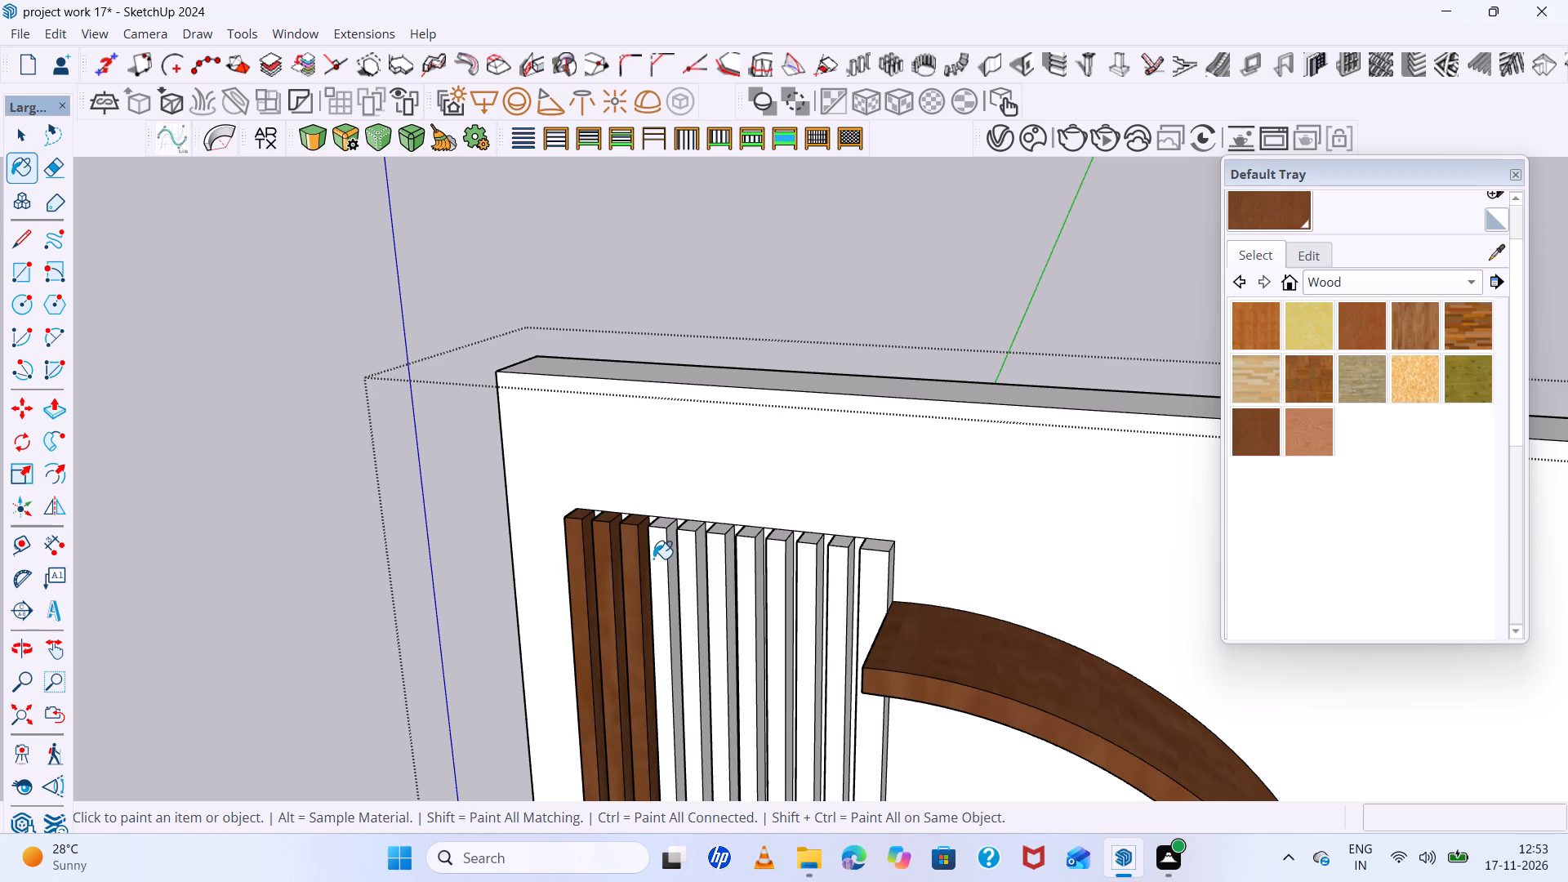
scroll(677, 572, up, 3)
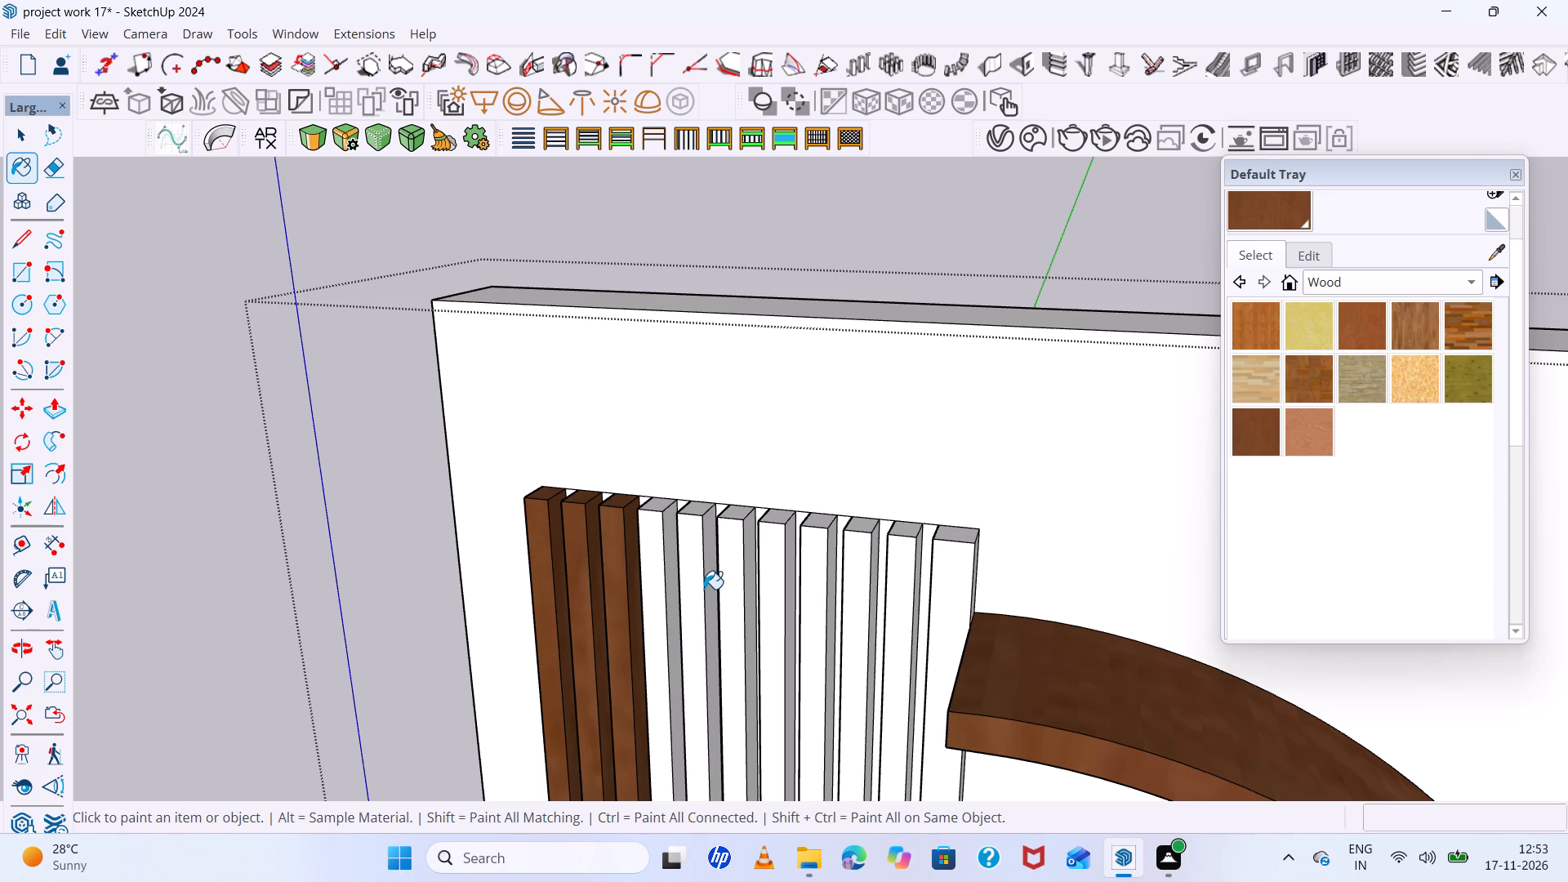
scroll(704, 589, up, 3)
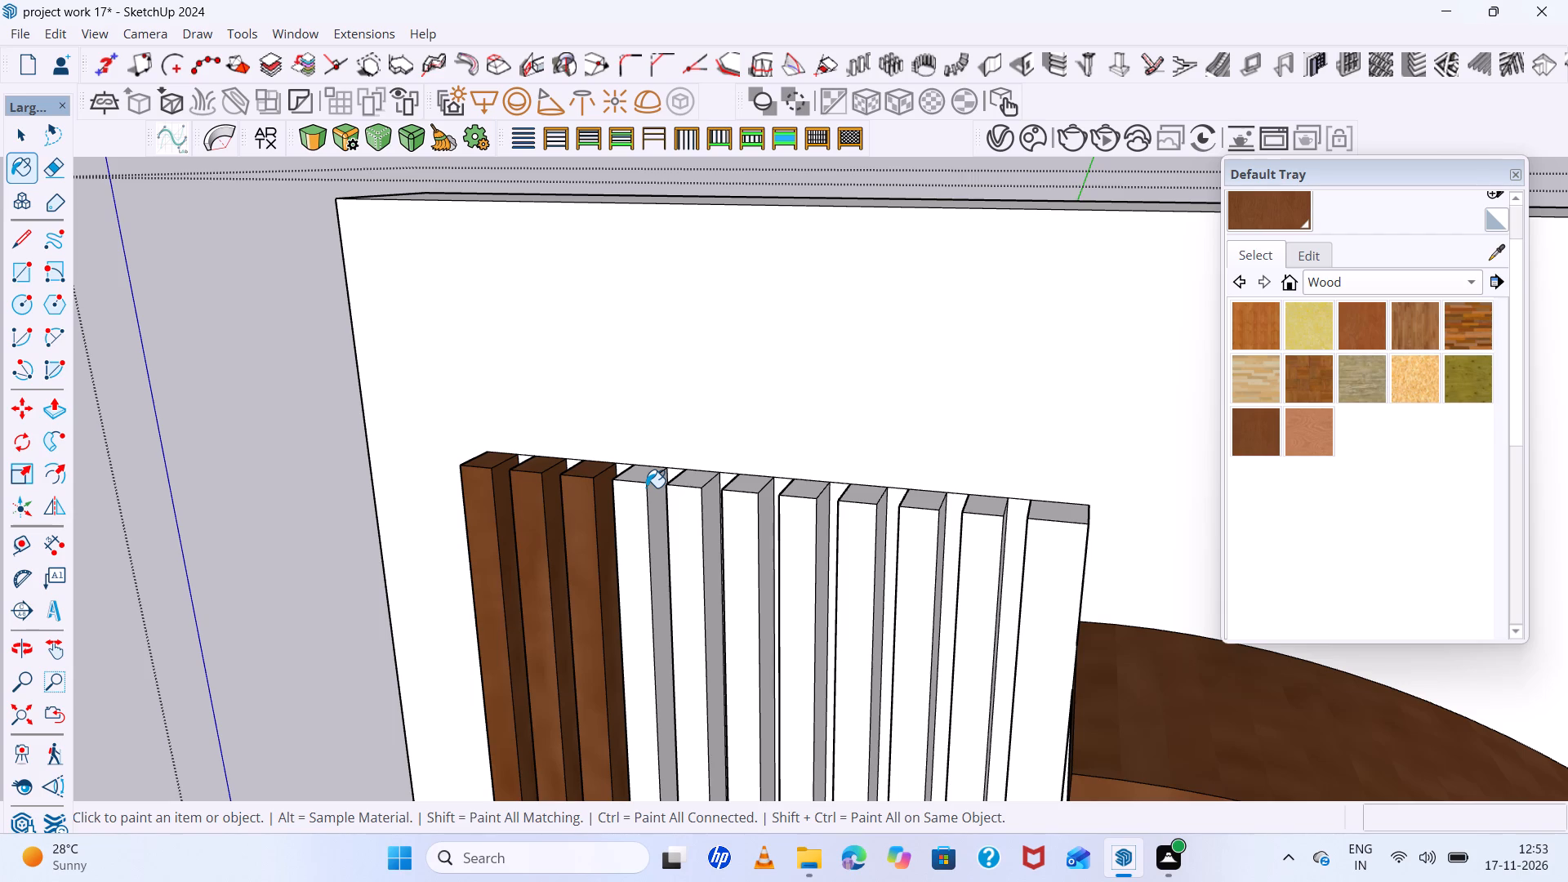
scroll(643, 489, up, 9)
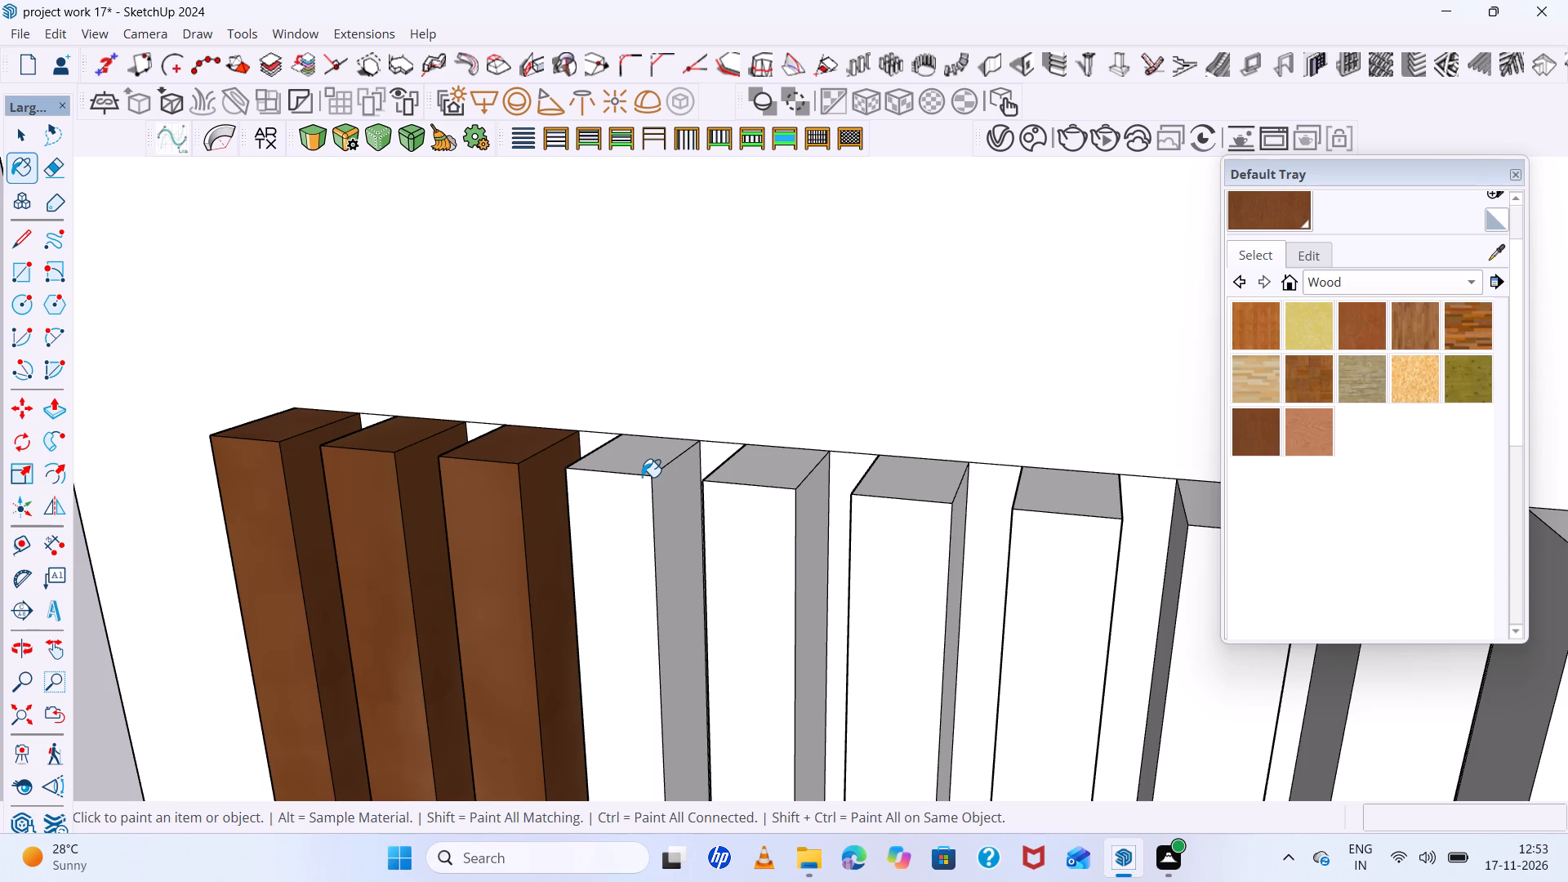
scroll(642, 477, up, 4)
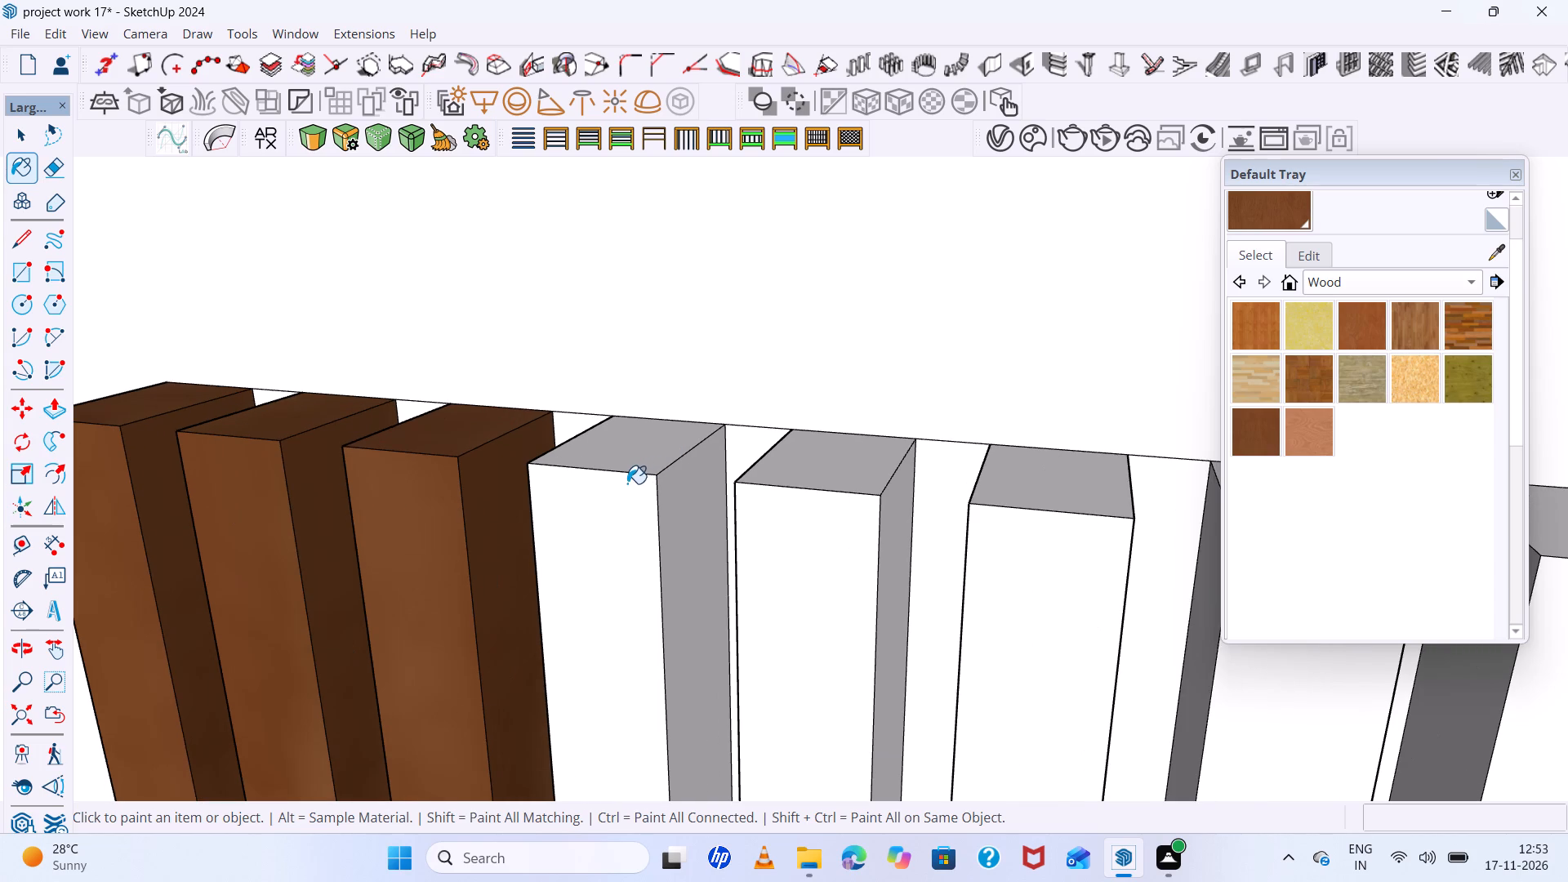
click(623, 488)
click(647, 460)
click(673, 497)
Paint the fourth slat's remaining side face, toward the third slat, with the same dark brown wood.
middle_drag(601, 497, 897, 528)
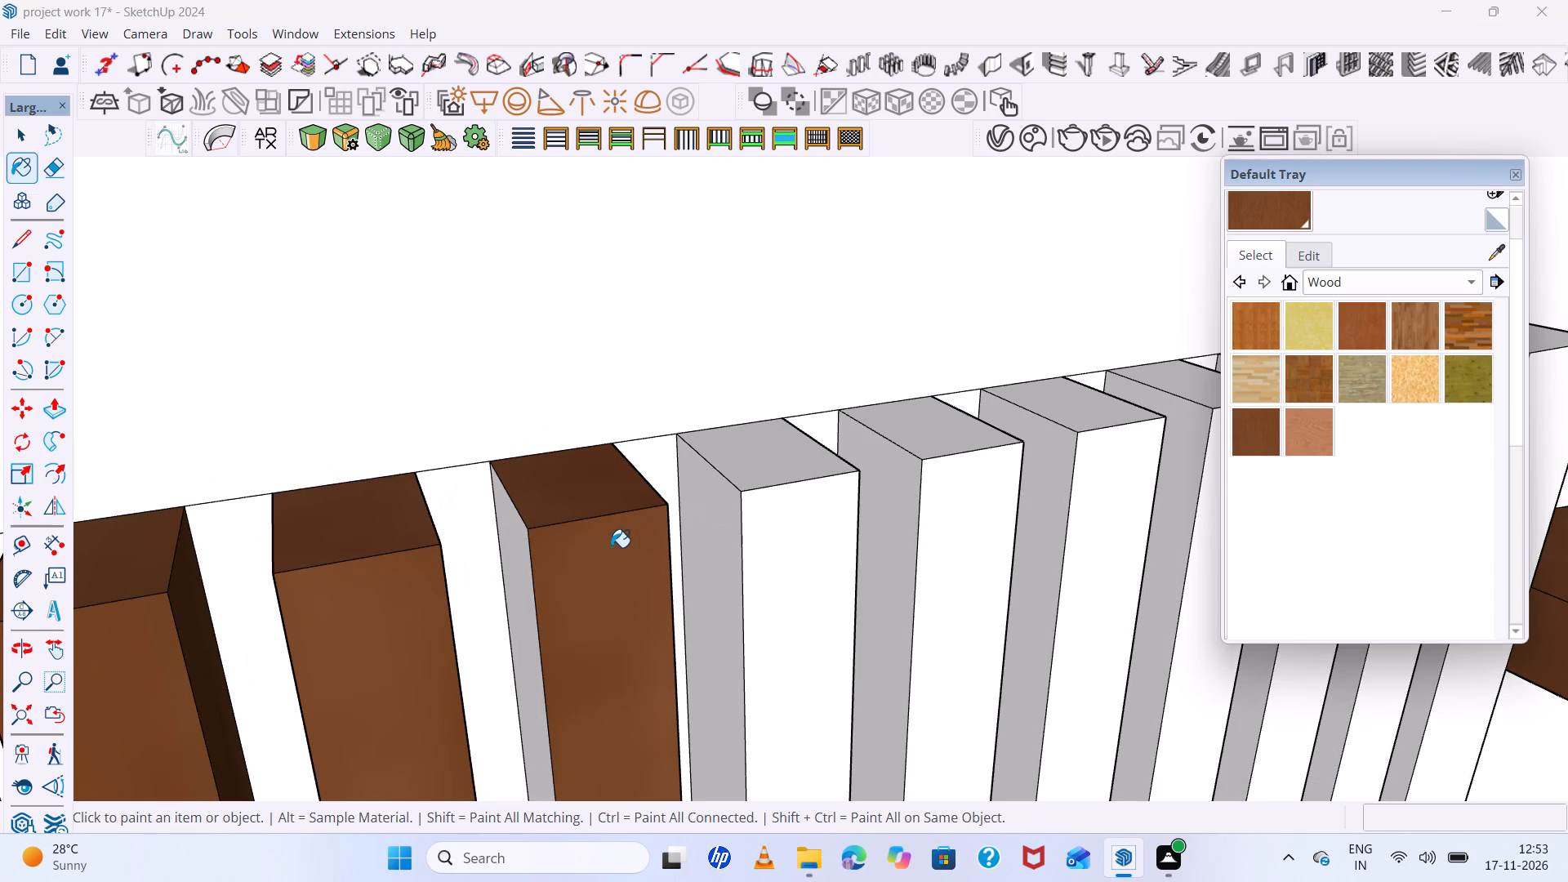
scroll(611, 547, up, 4)
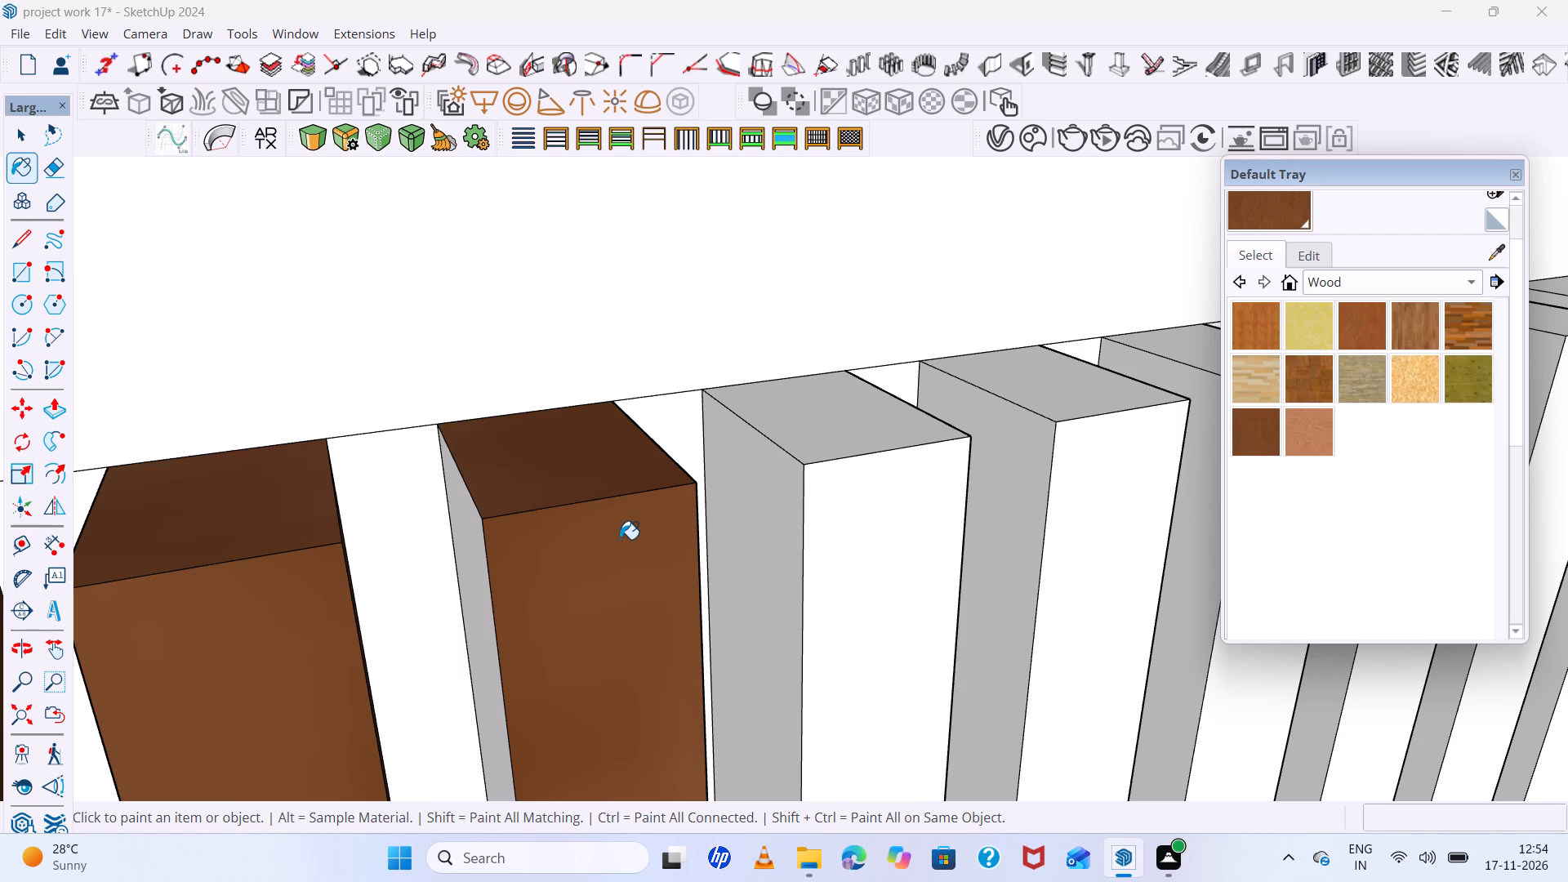
scroll(620, 539, up, 3)
scroll(620, 539, down, 3)
scroll(532, 526, up, 3)
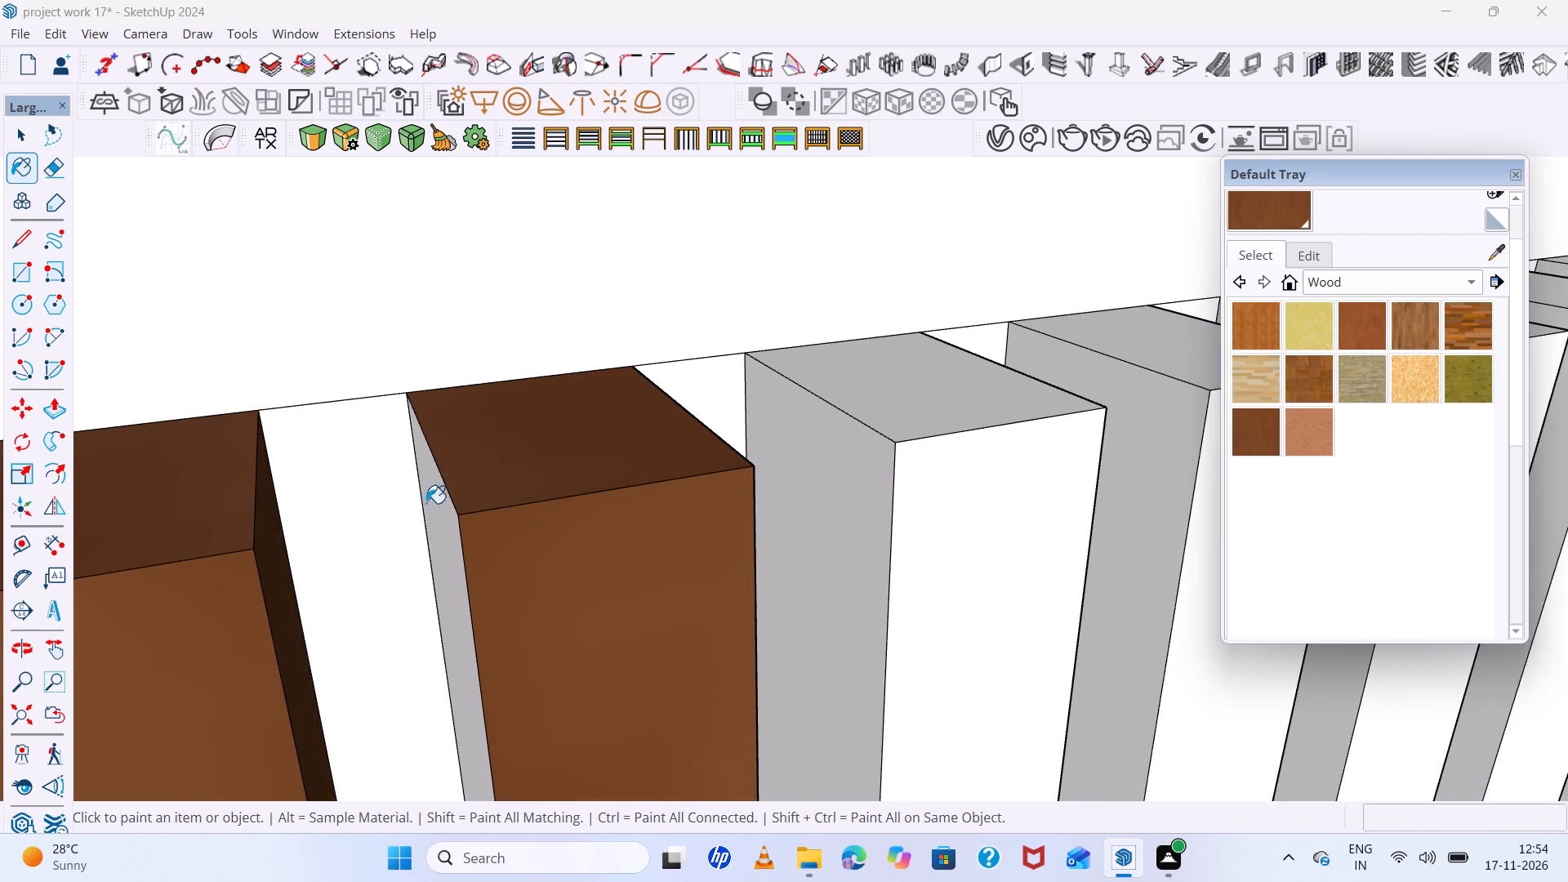
middle_drag(413, 500, 597, 456)
click(543, 493)
Paint the fifth slat's front, top and both side faces with the same dark brown wood.
scroll(535, 500, down, 13)
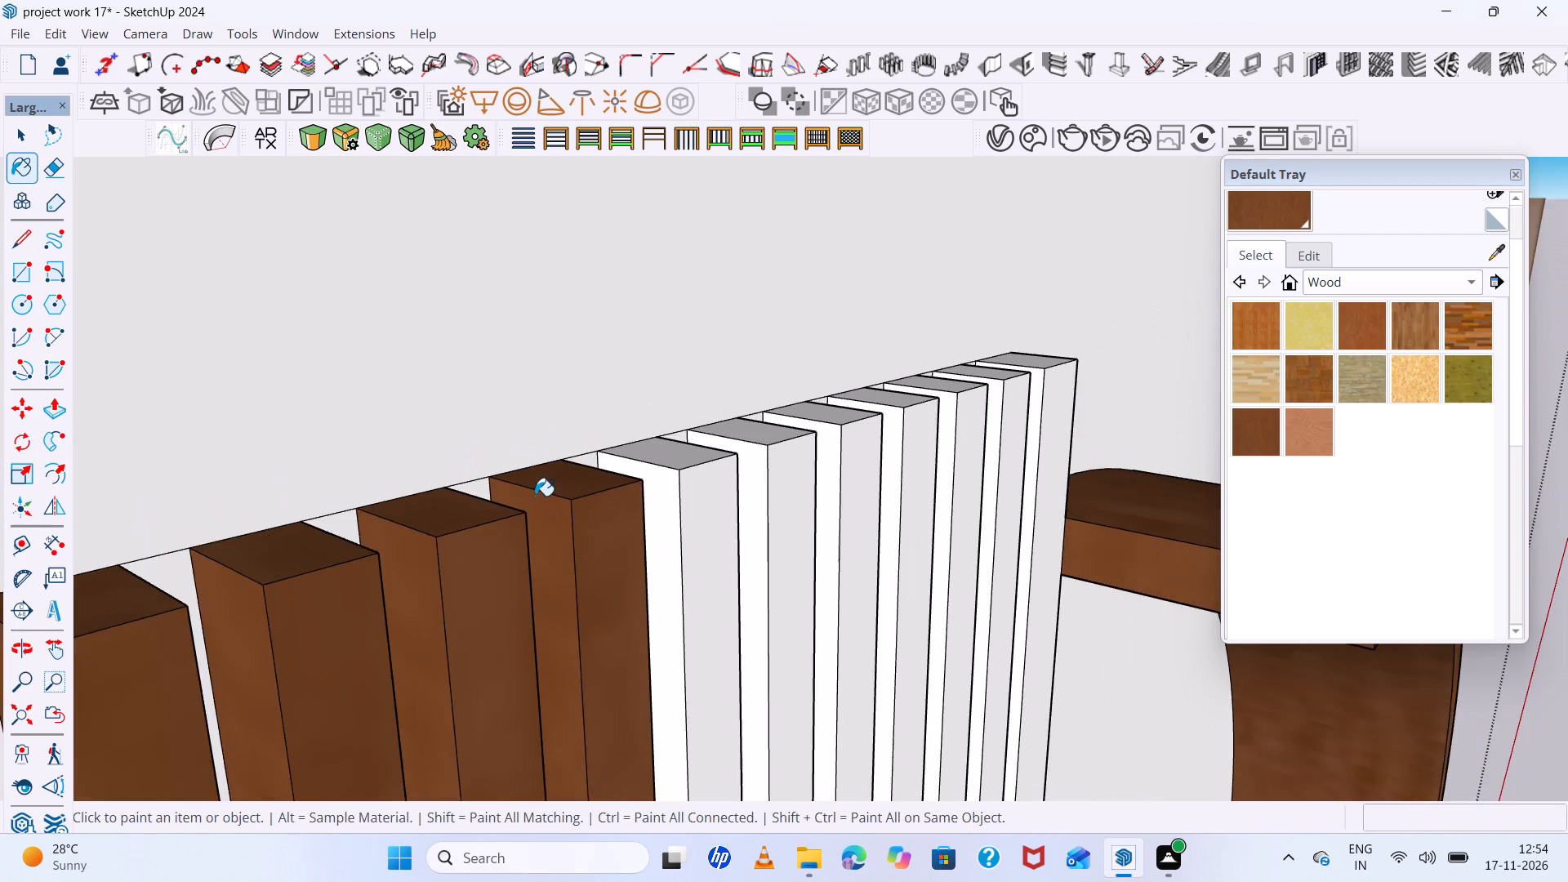
scroll(535, 496, down, 8)
middle_drag(644, 518, 439, 541)
scroll(518, 479, up, 8)
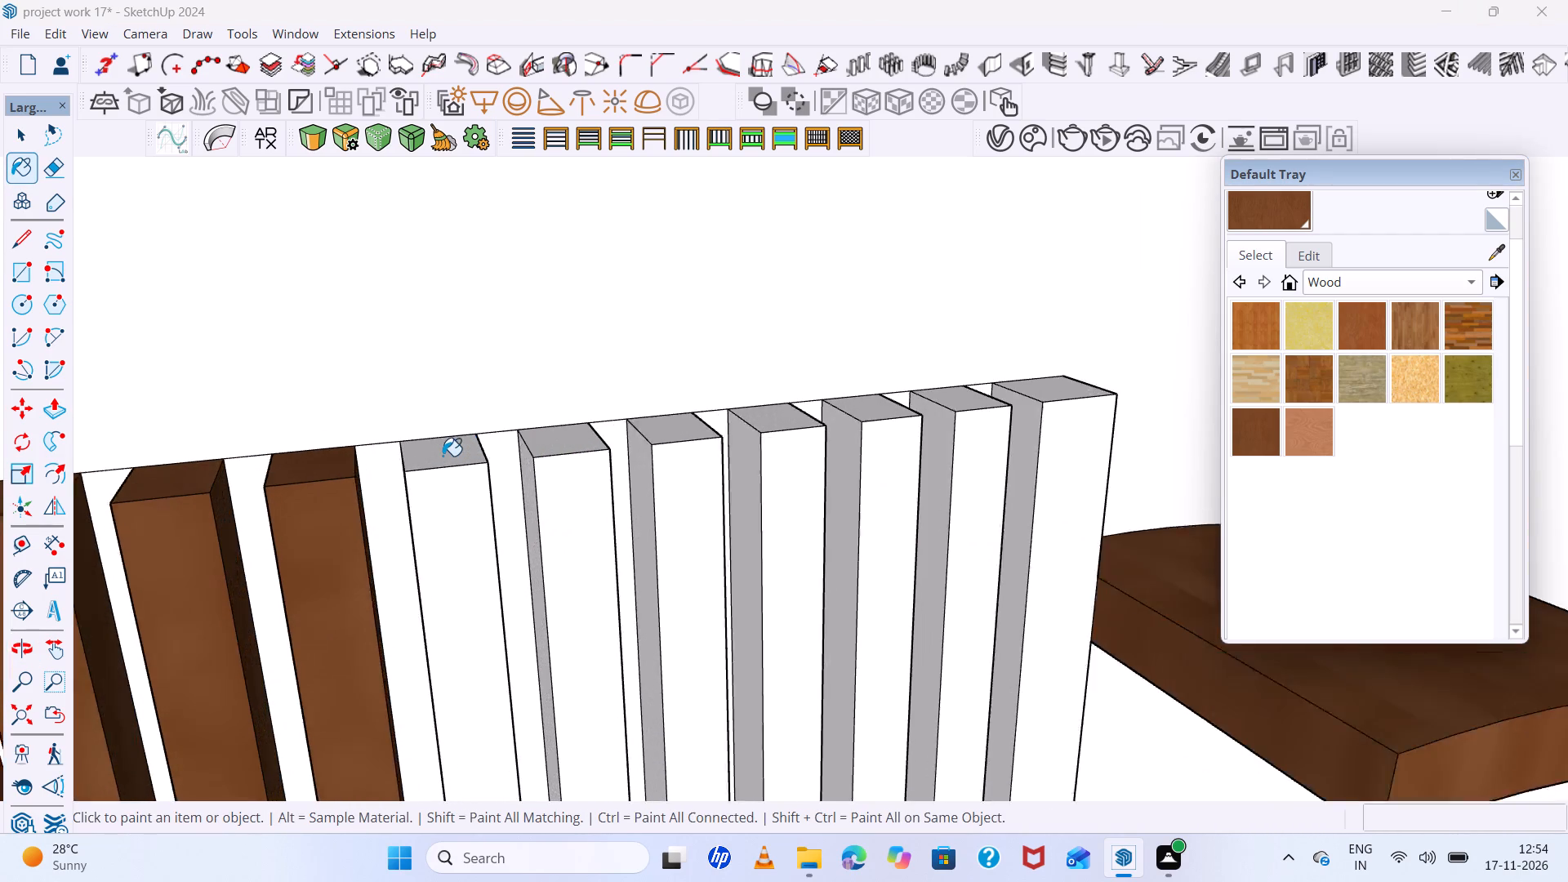
scroll(443, 456, up, 7)
middle_drag(442, 461, 485, 504)
scroll(439, 510, up, 2)
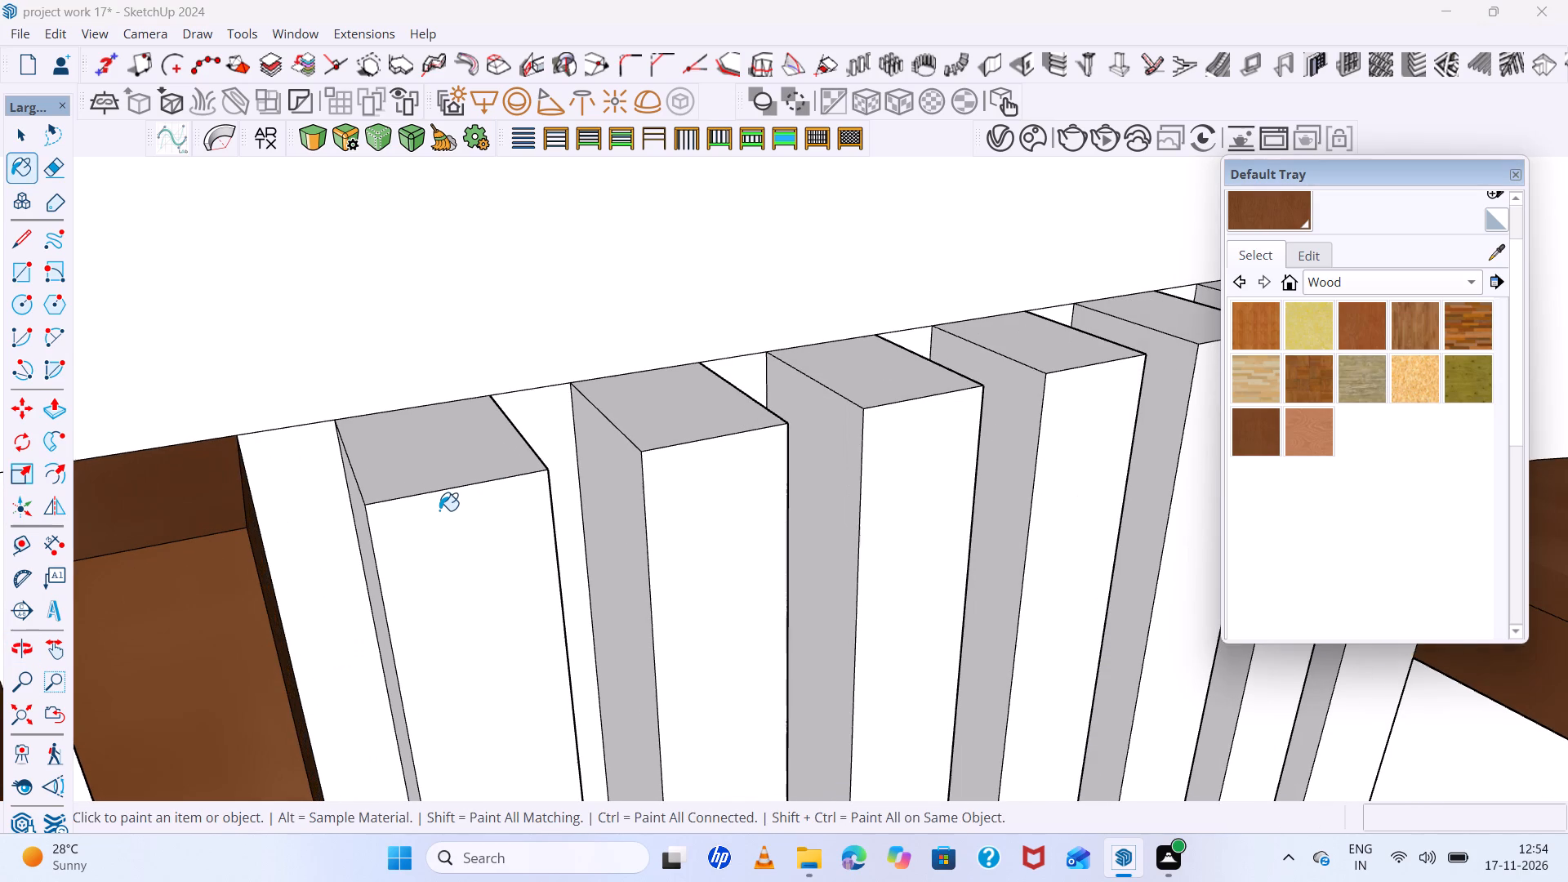
middle_drag(439, 510, 474, 500)
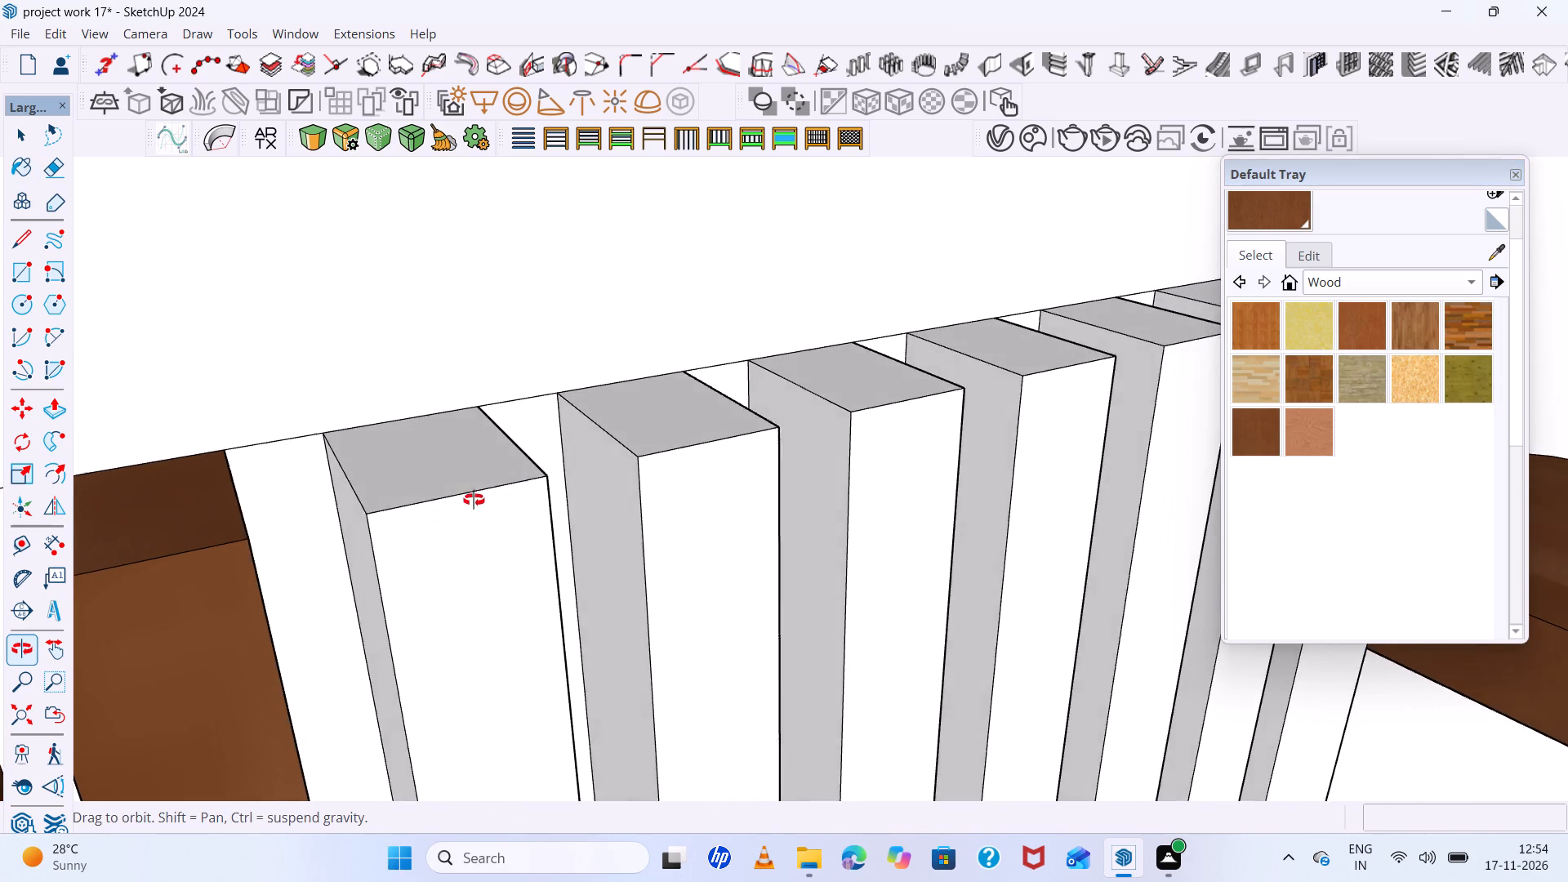
middle_drag(474, 500, 491, 497)
scroll(465, 604, up, 4)
click(454, 553)
click(428, 416)
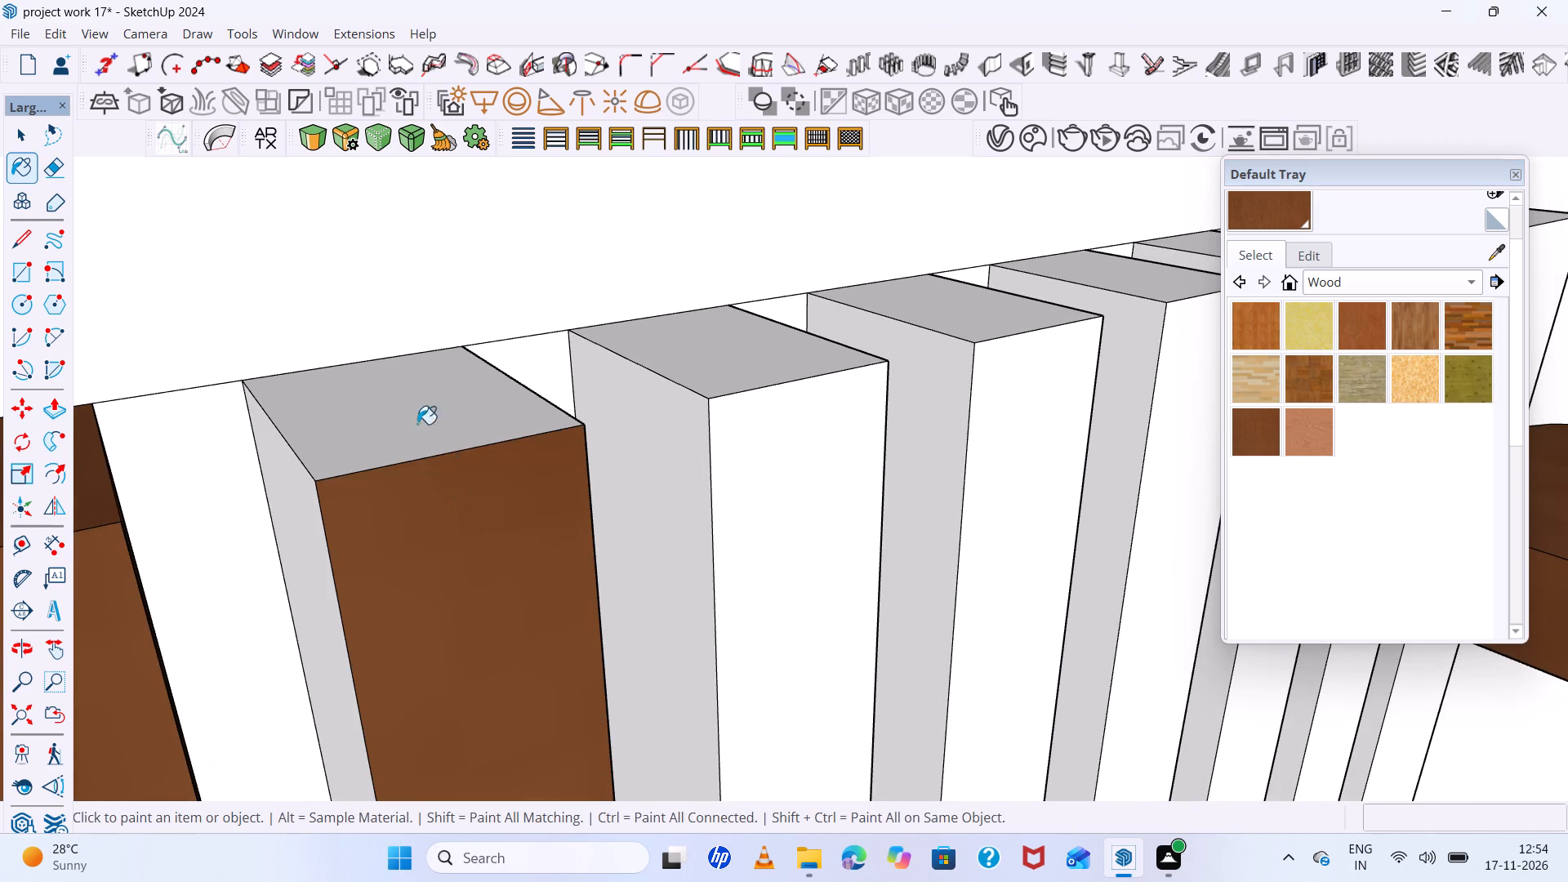
click(307, 495)
middle_drag(433, 503, 266, 532)
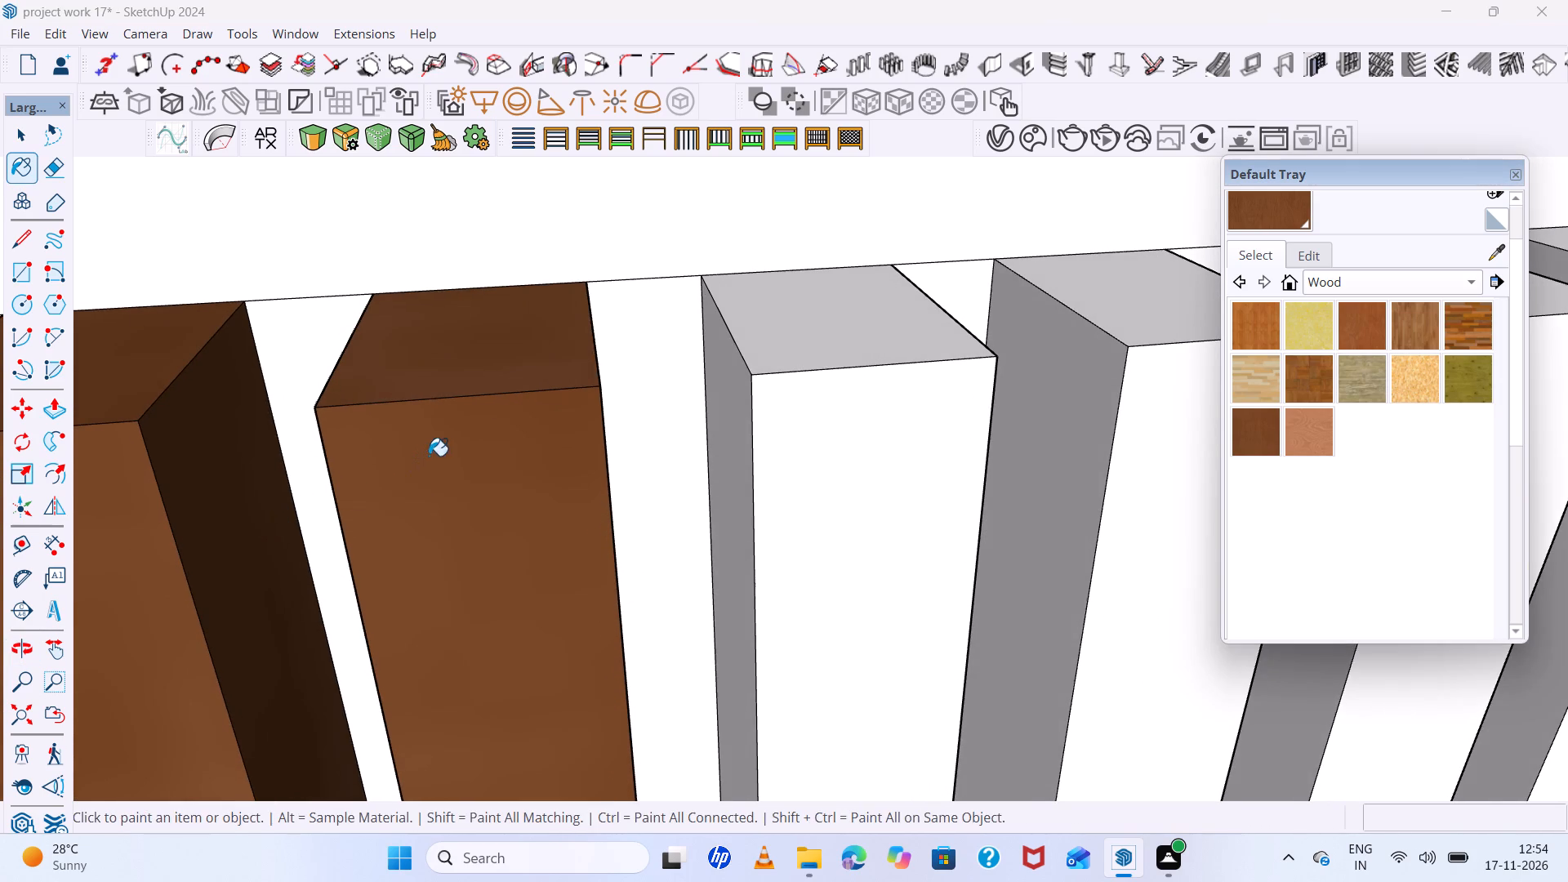
middle_drag(443, 450, 342, 449)
click(644, 386)
Paint the sixth slat's front, top and both side faces with the same dark brown wood.
scroll(542, 410, down, 5)
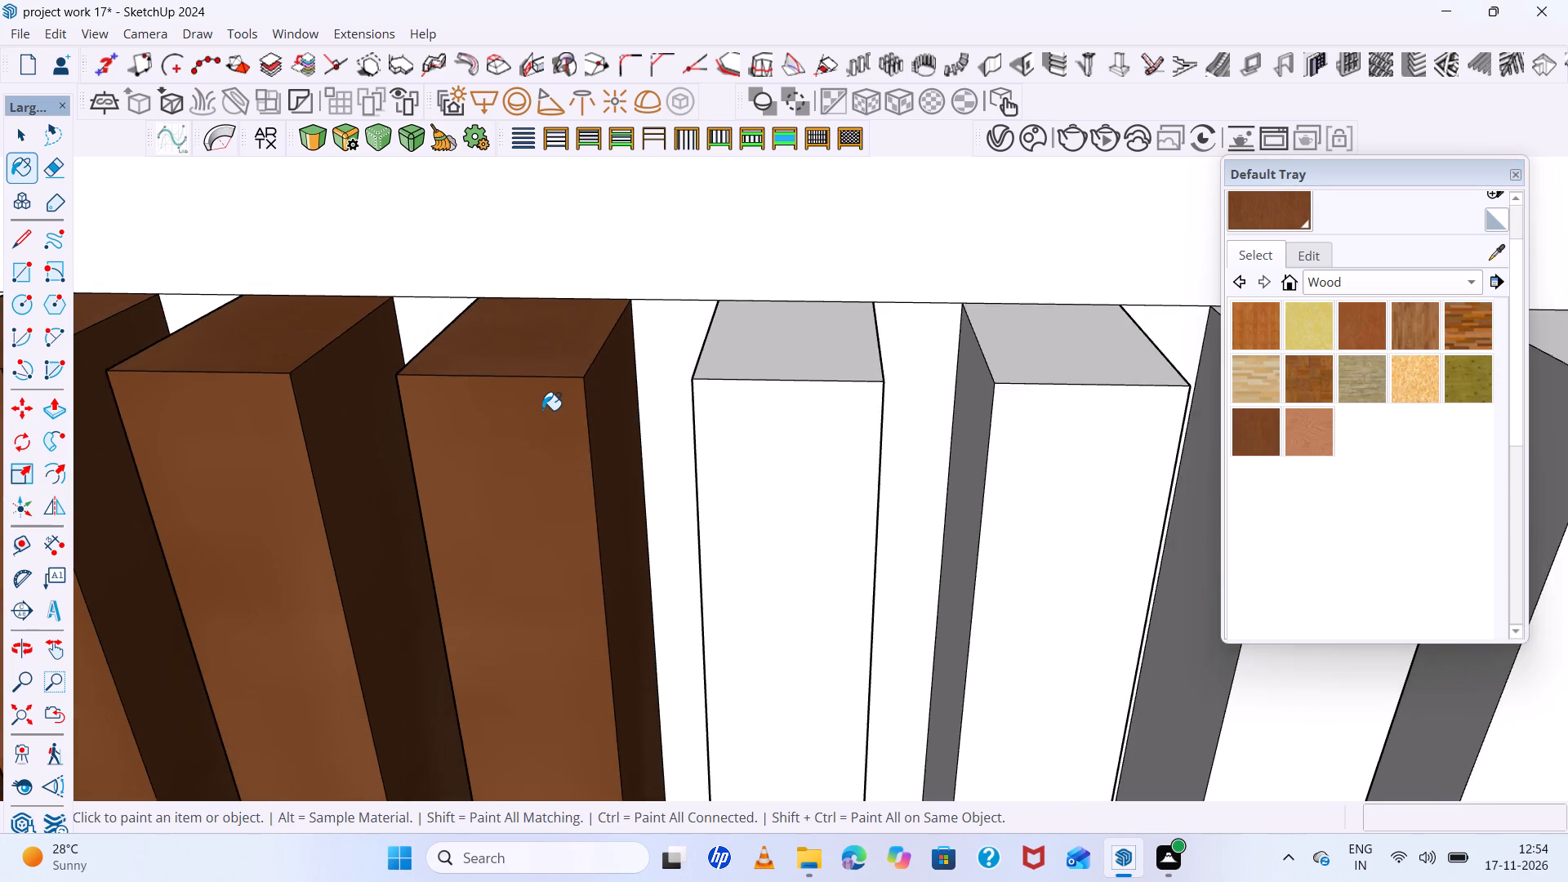
scroll(541, 411, down, 12)
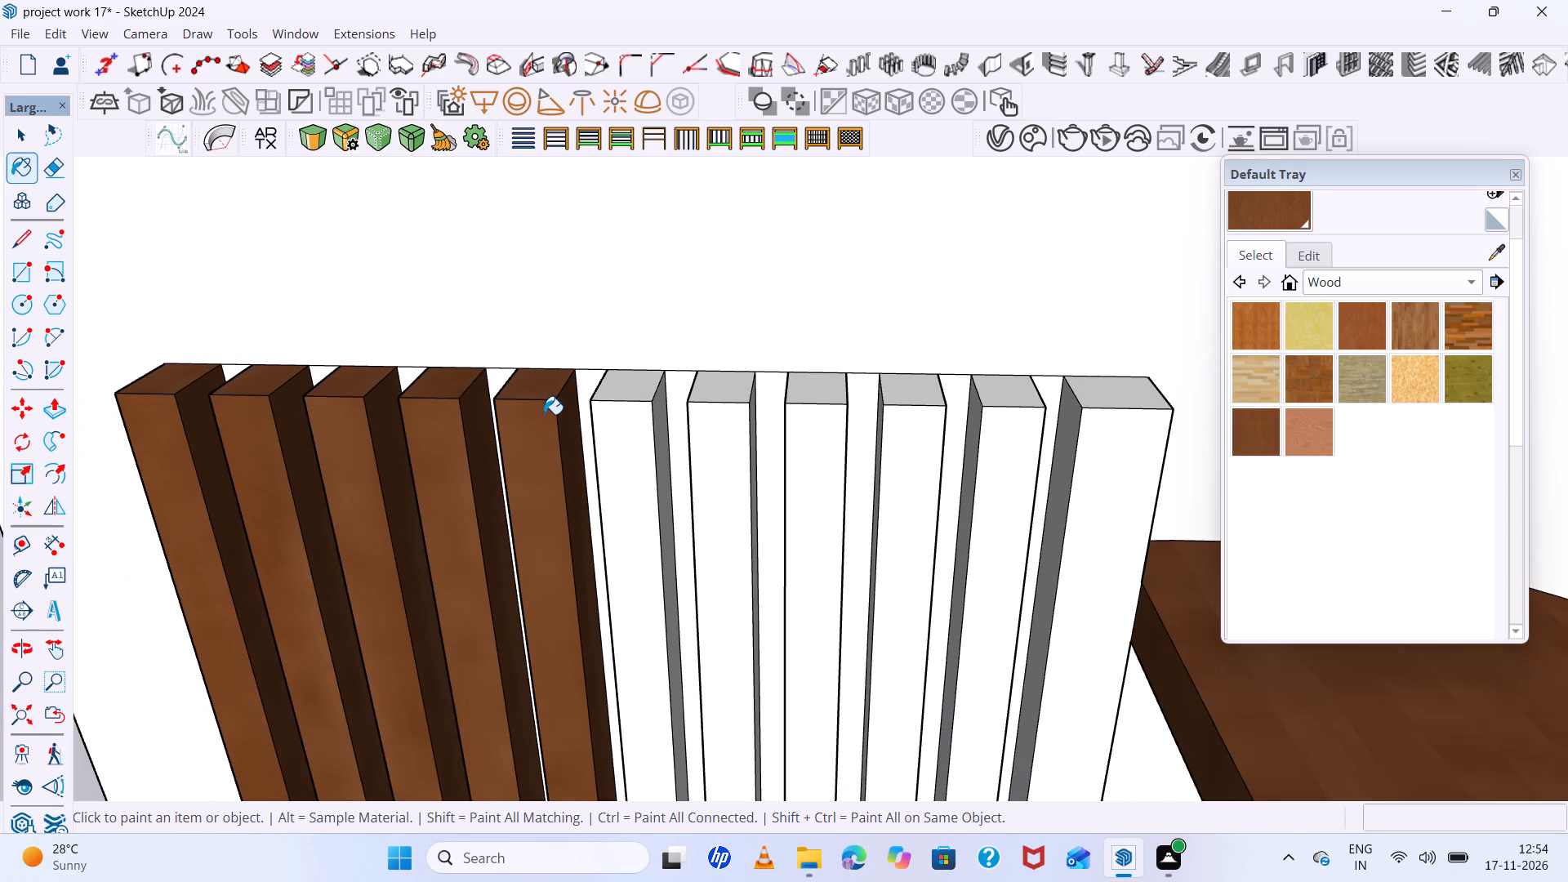
middle_drag(584, 428, 677, 447)
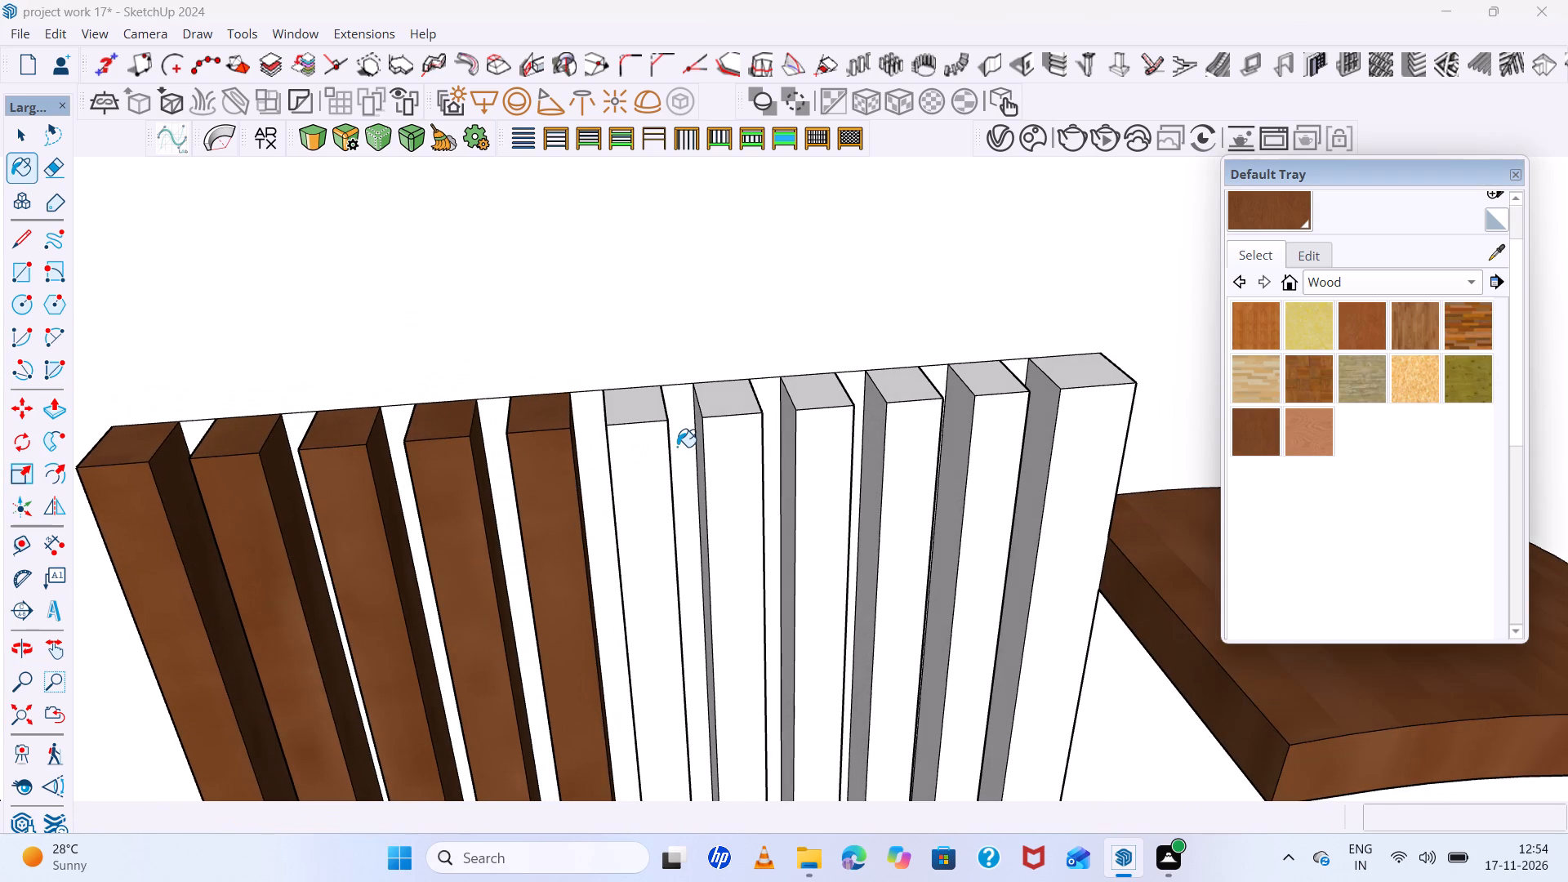
scroll(679, 445, up, 4)
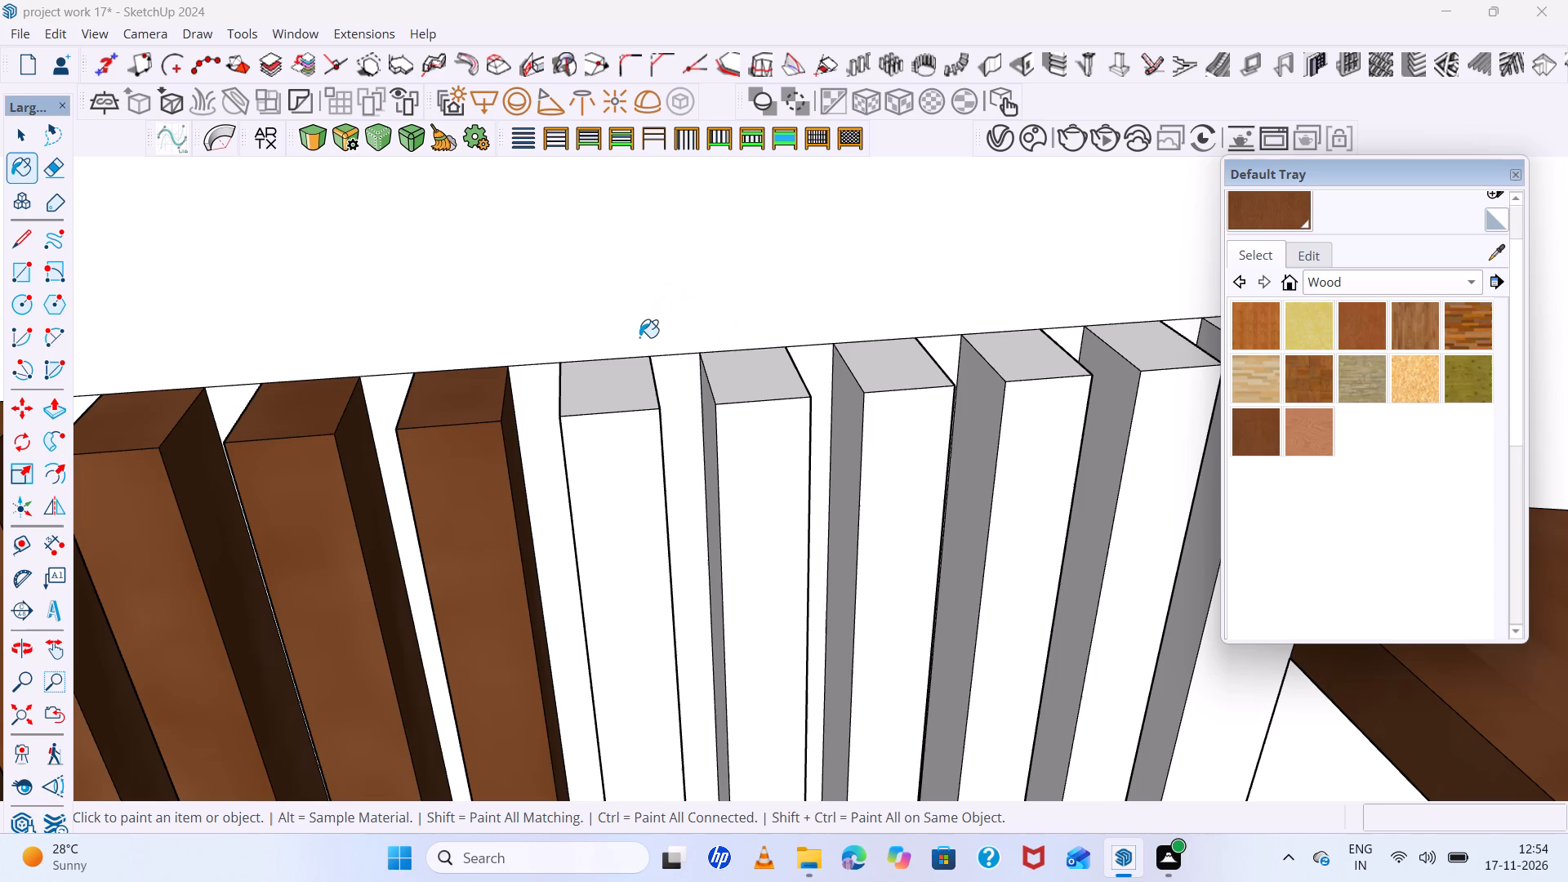
scroll(594, 445, up, 4)
middle_drag(596, 439, 665, 442)
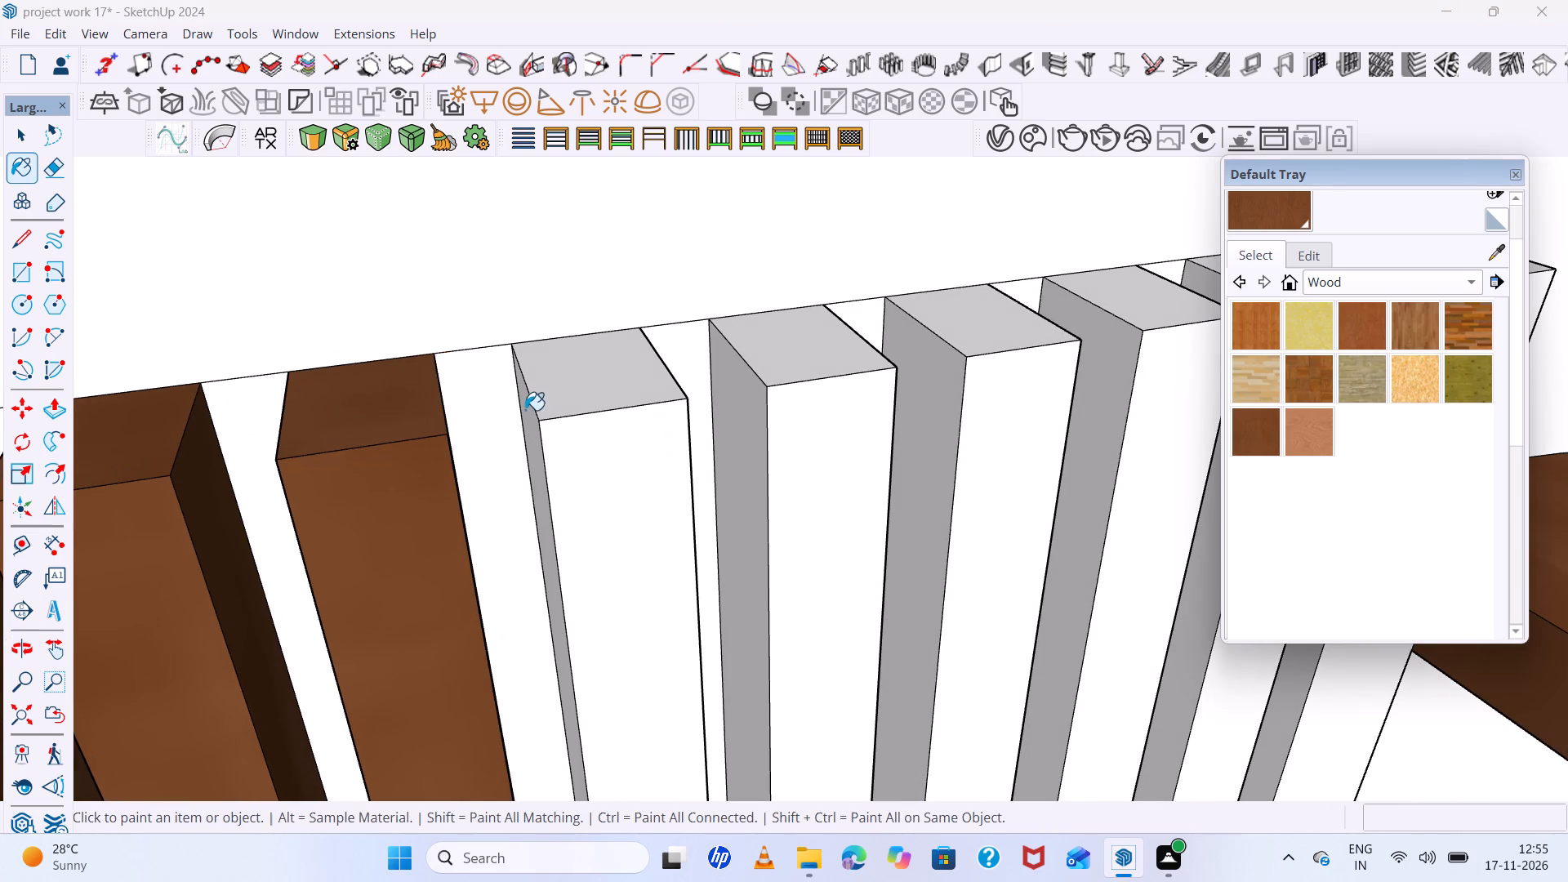
click(541, 424)
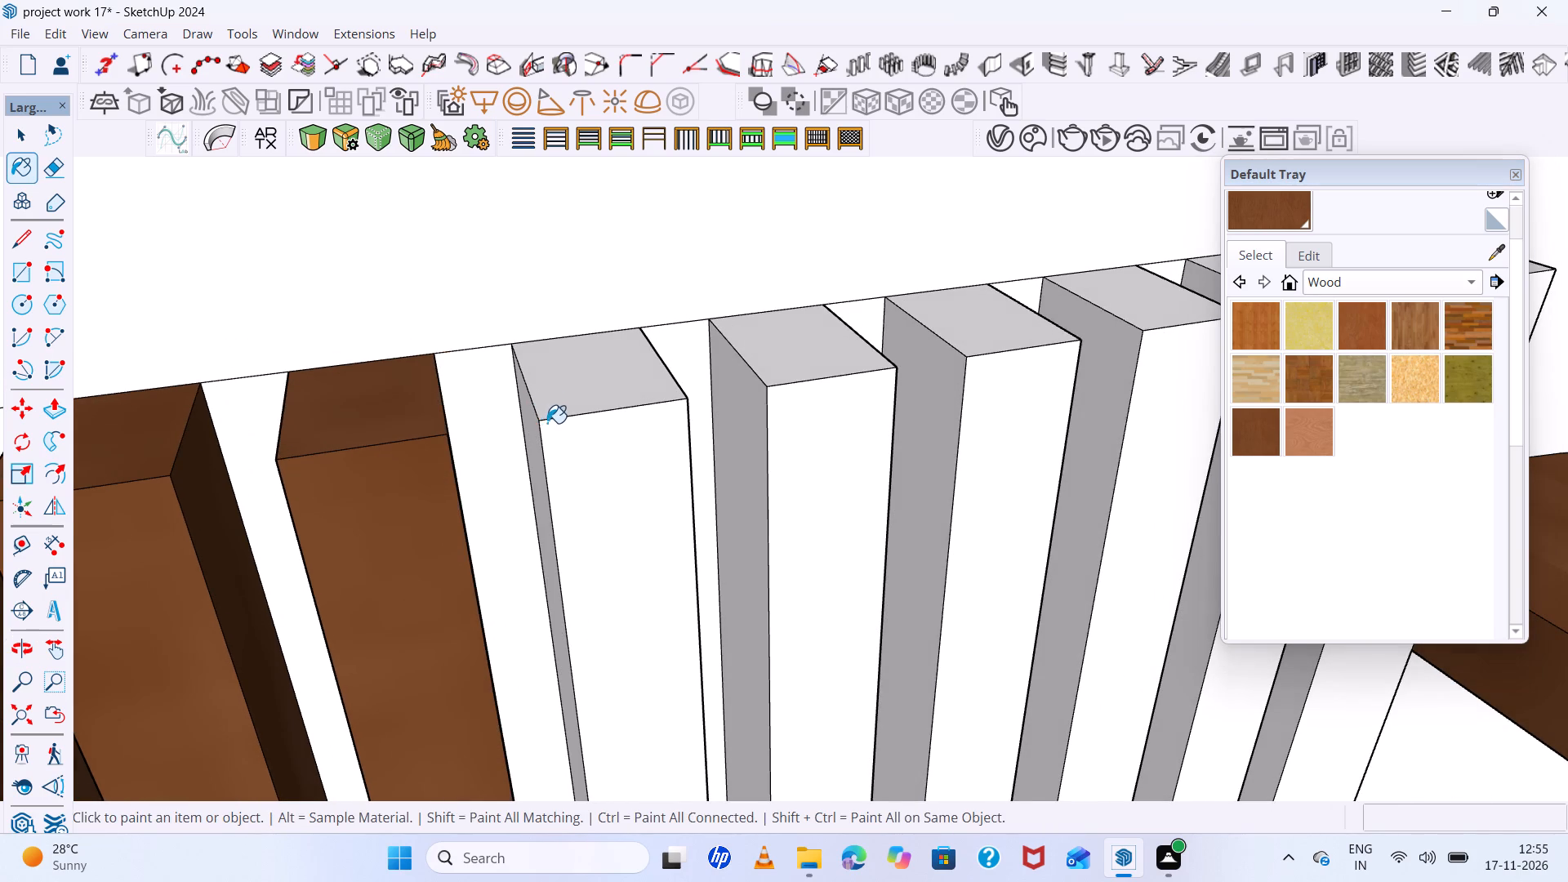
scroll(548, 427, up, 5)
middle_drag(559, 452, 667, 424)
click(562, 446)
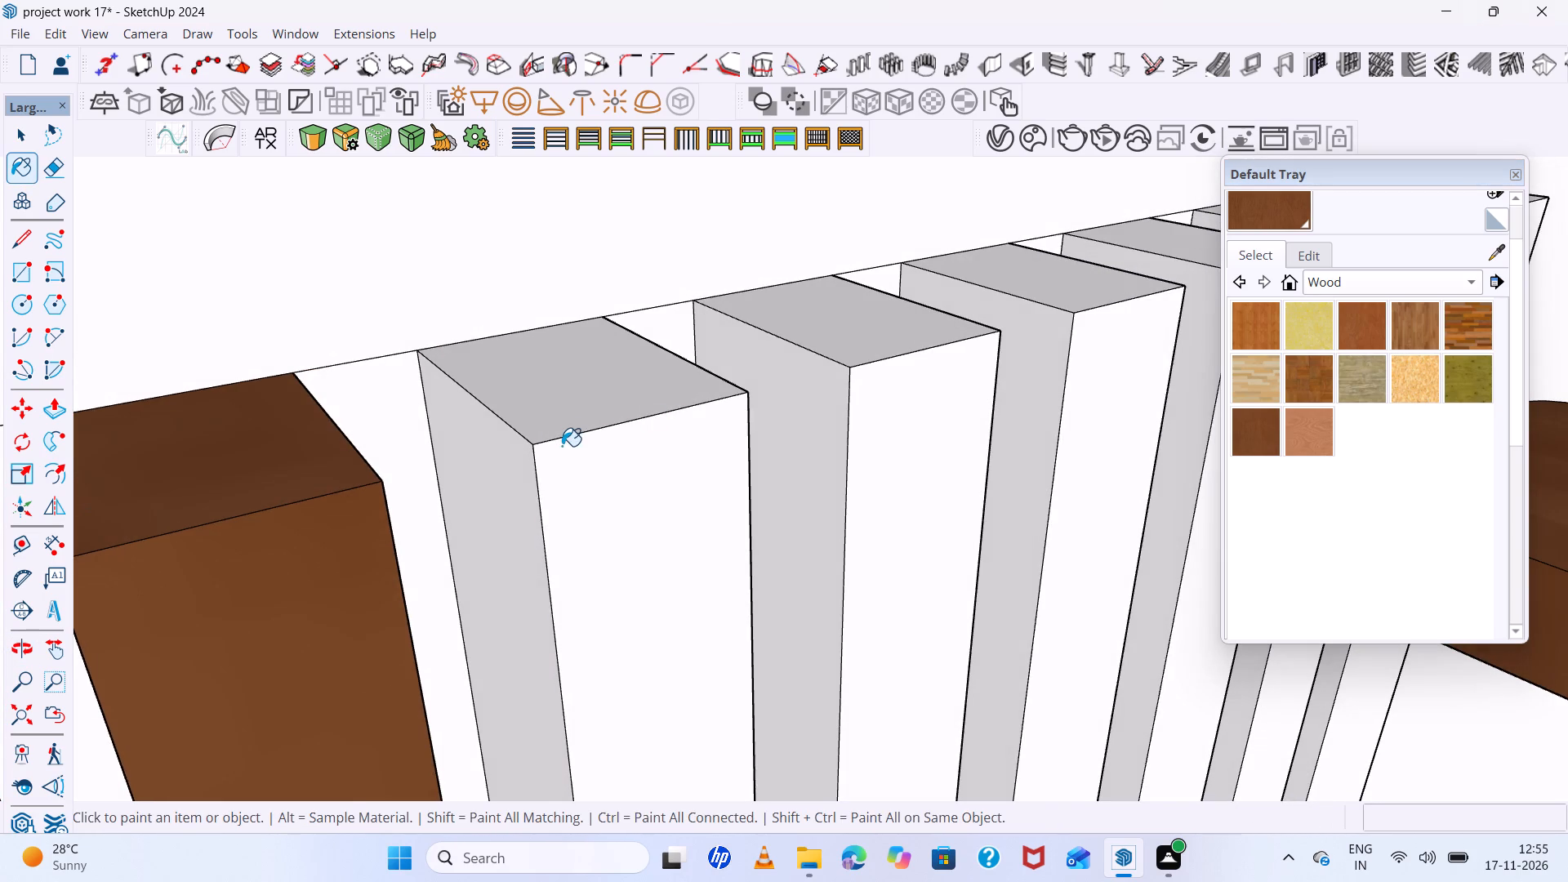
click(555, 415)
click(517, 444)
scroll(517, 447, down, 5)
middle_drag(539, 465, 180, 464)
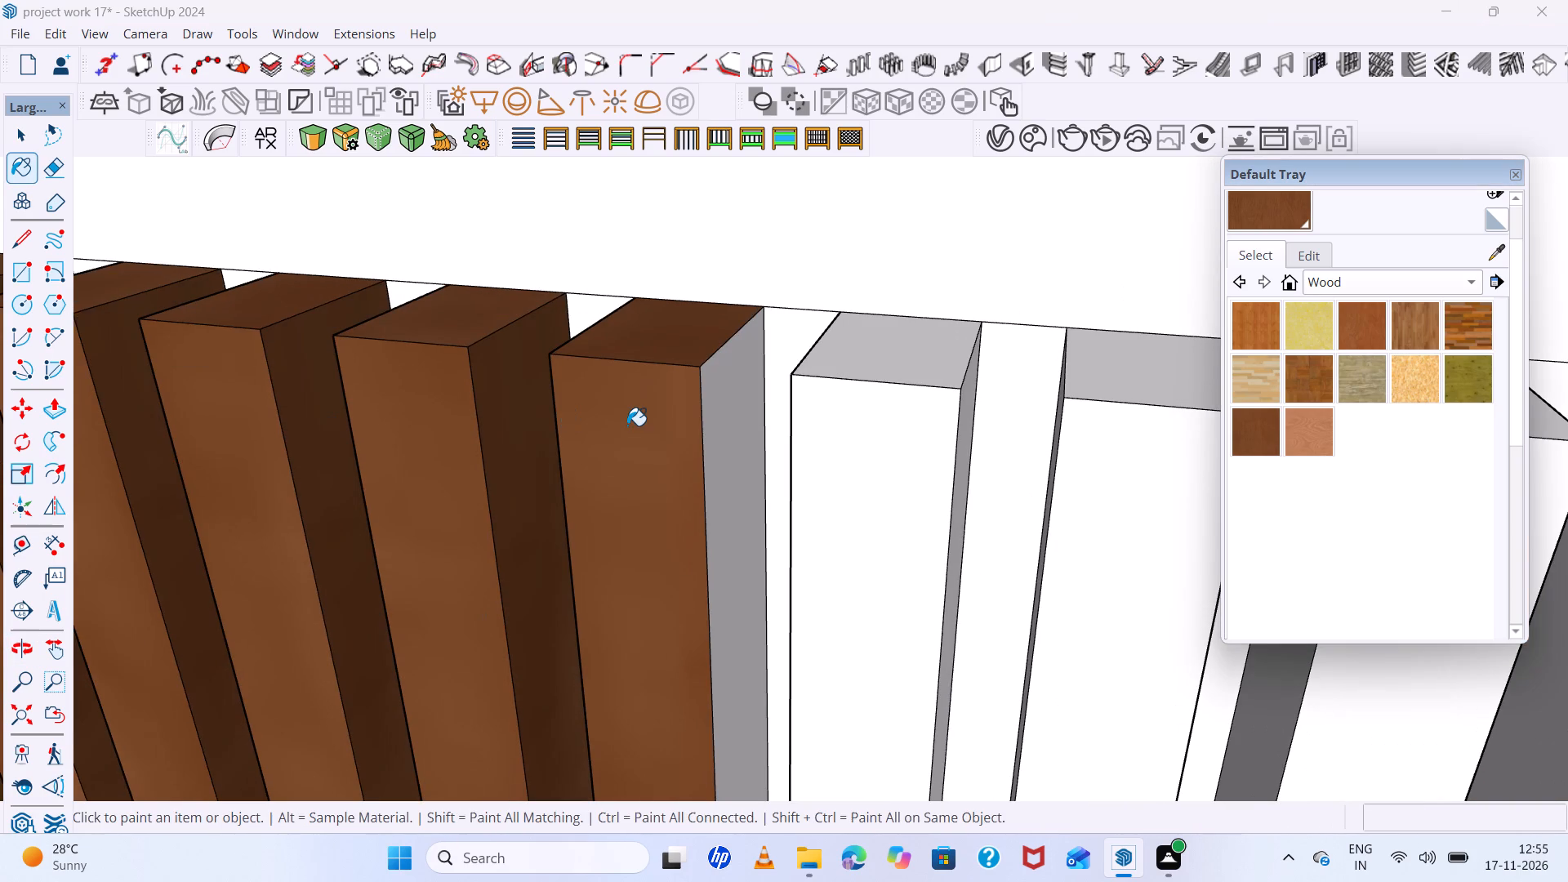
scroll(630, 425, up, 5)
scroll(630, 425, down, 4)
middle_drag(630, 425, 541, 416)
scroll(546, 412, down, 5)
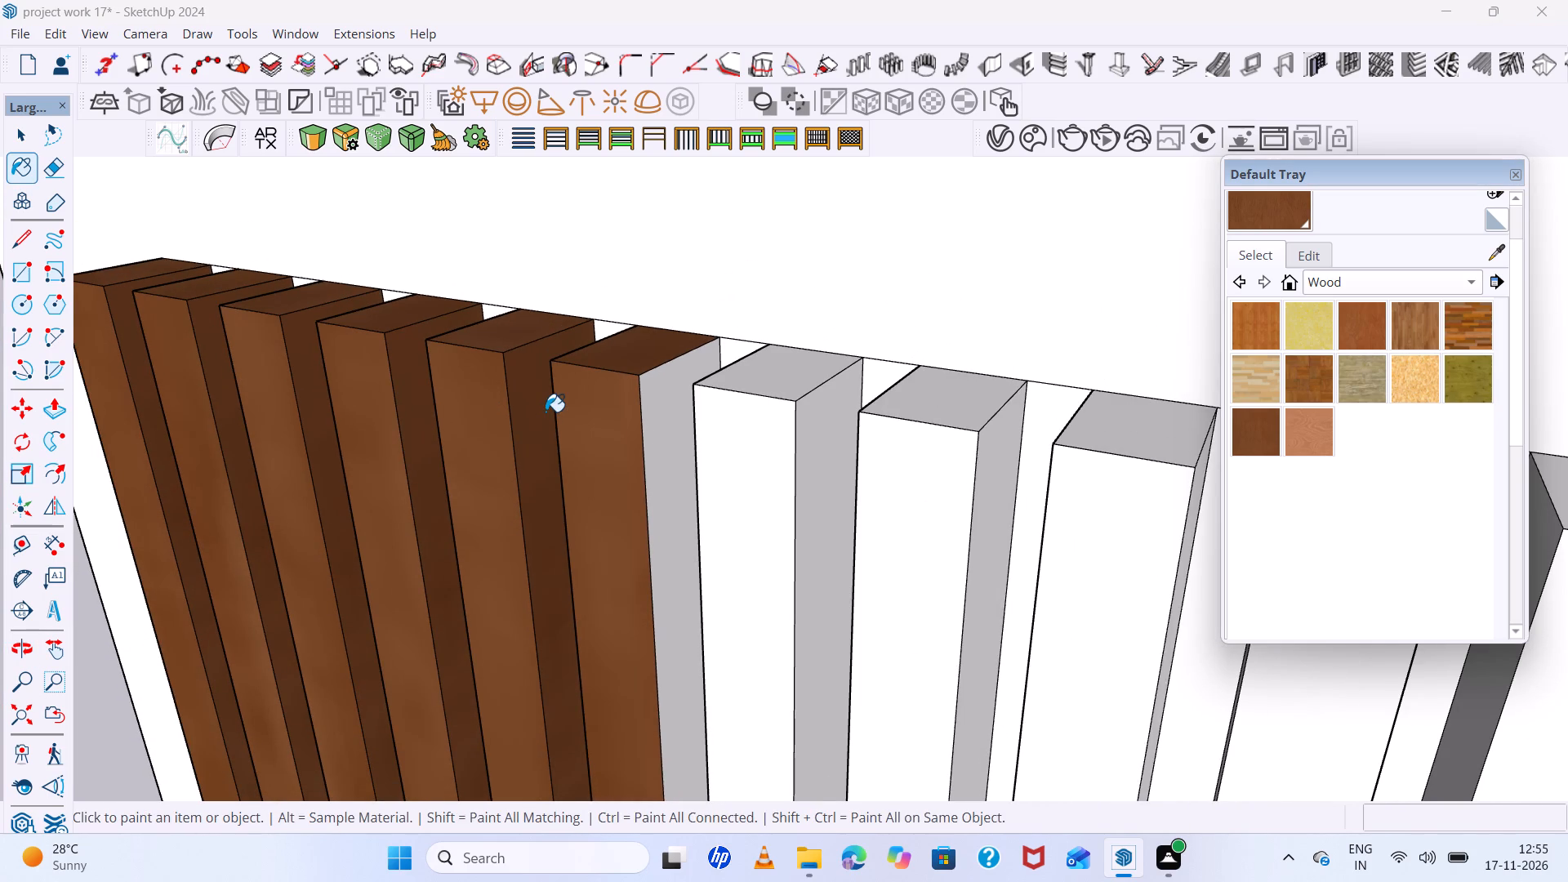
scroll(612, 408, up, 5)
click(697, 376)
scroll(657, 373, down, 5)
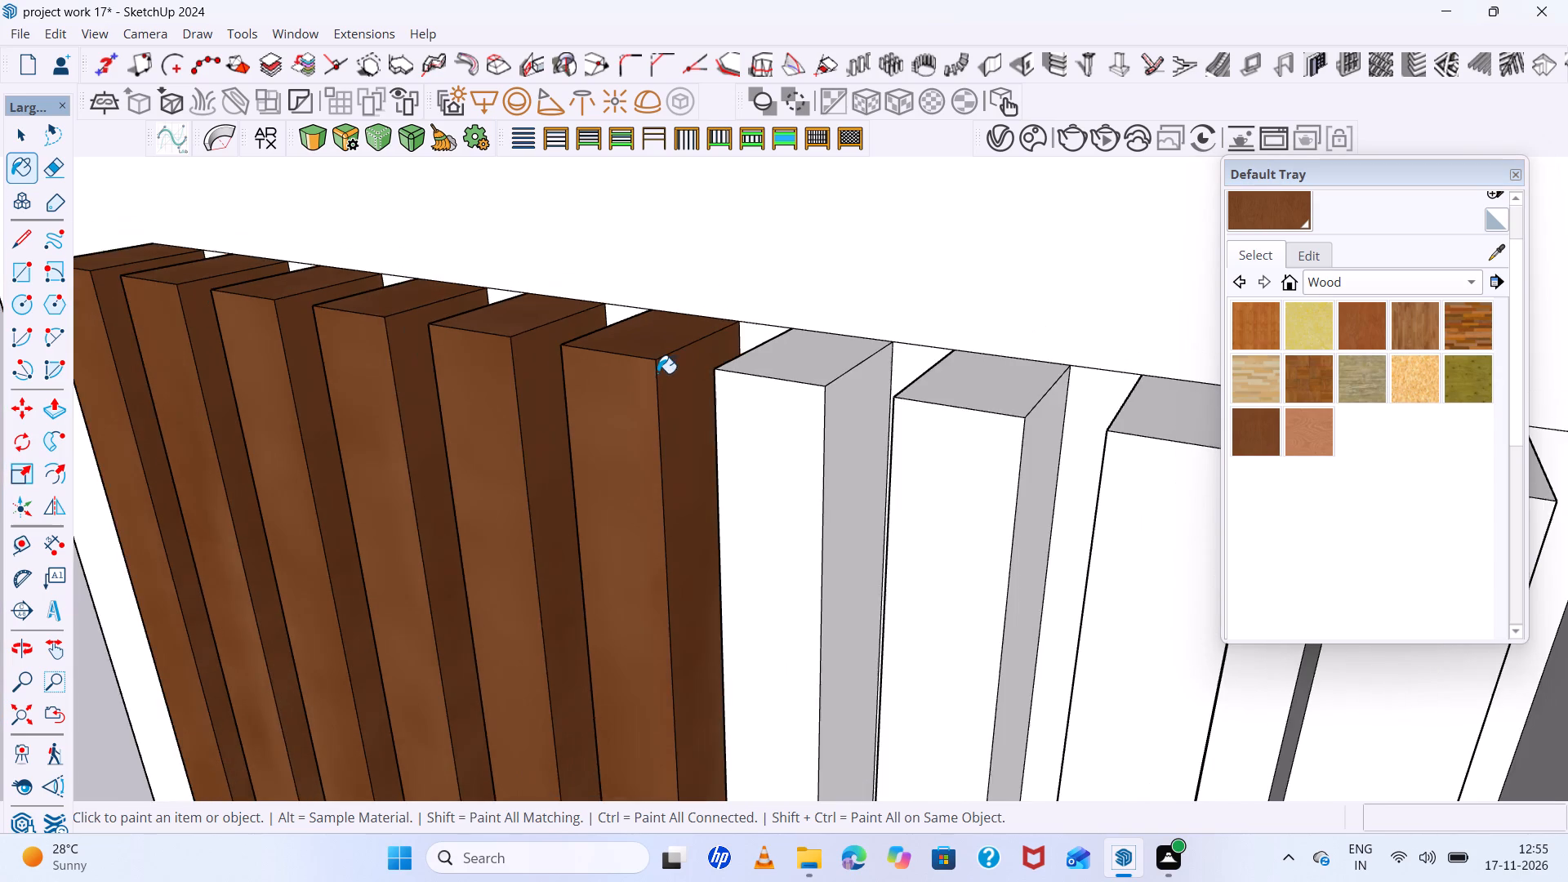
Paint the seventh slat's front, top and both side faces with the same dark brown wood.
middle_drag(657, 373, 700, 384)
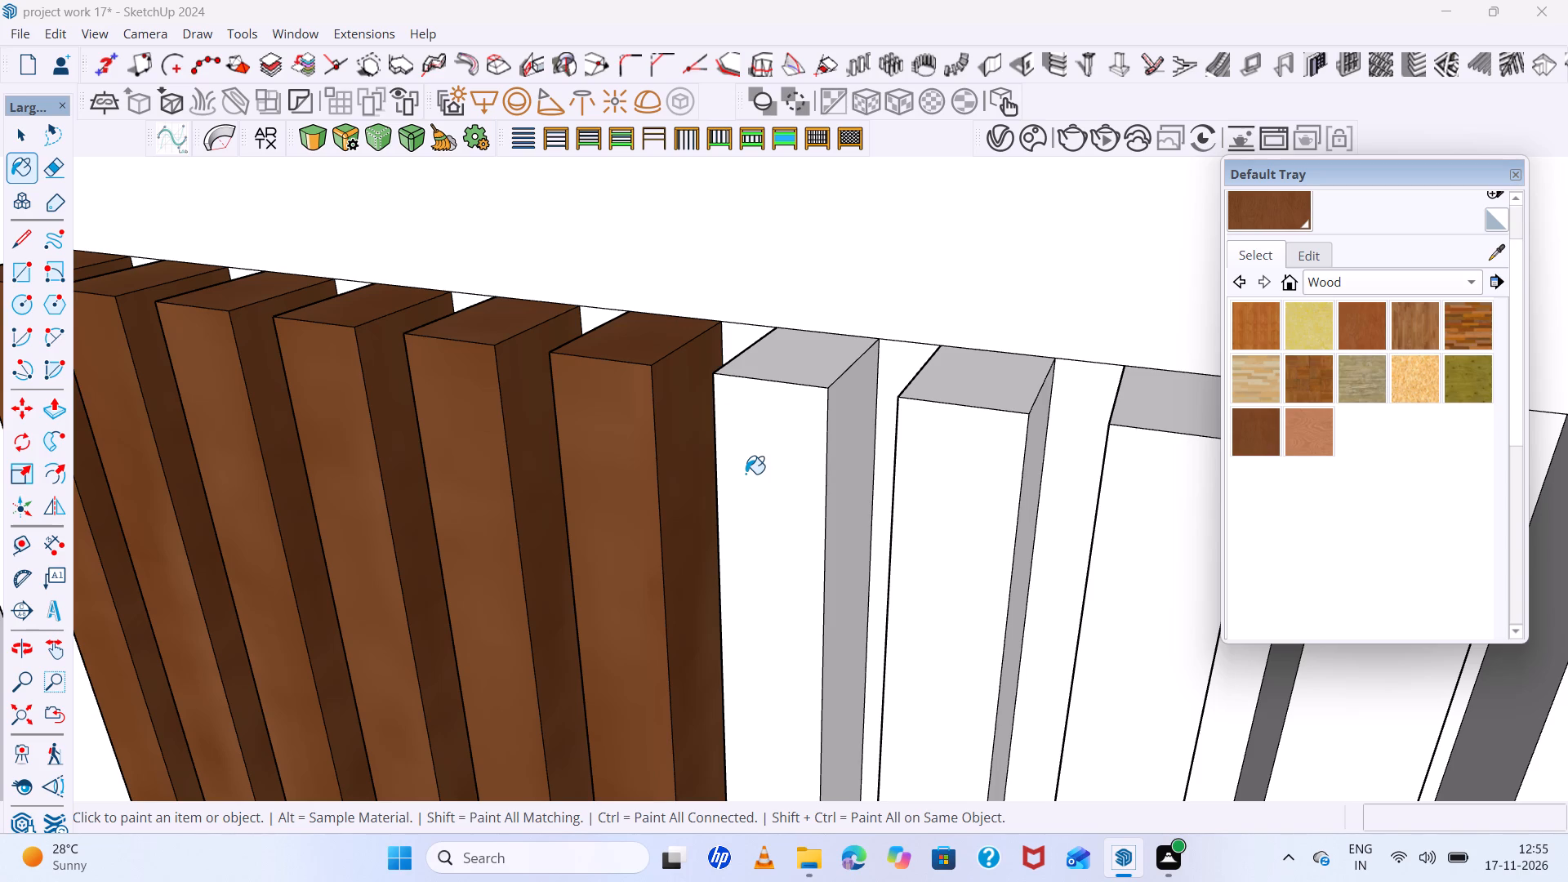
scroll(617, 453, down, 2)
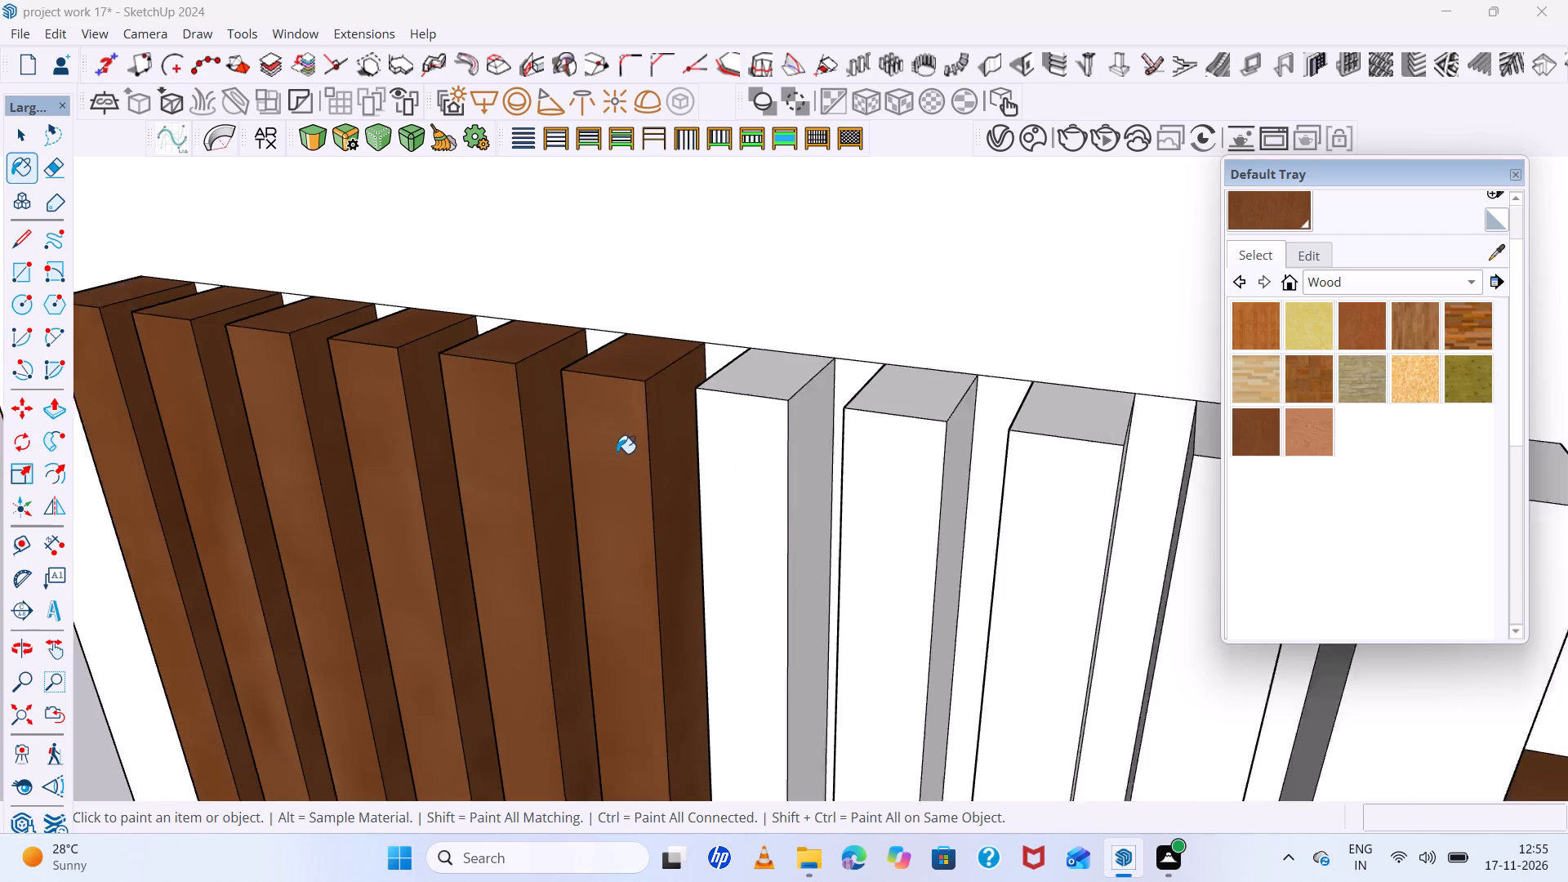
scroll(617, 453, down, 3)
scroll(699, 441, up, 5)
click(702, 429)
scroll(735, 367, up, 5)
click(737, 358)
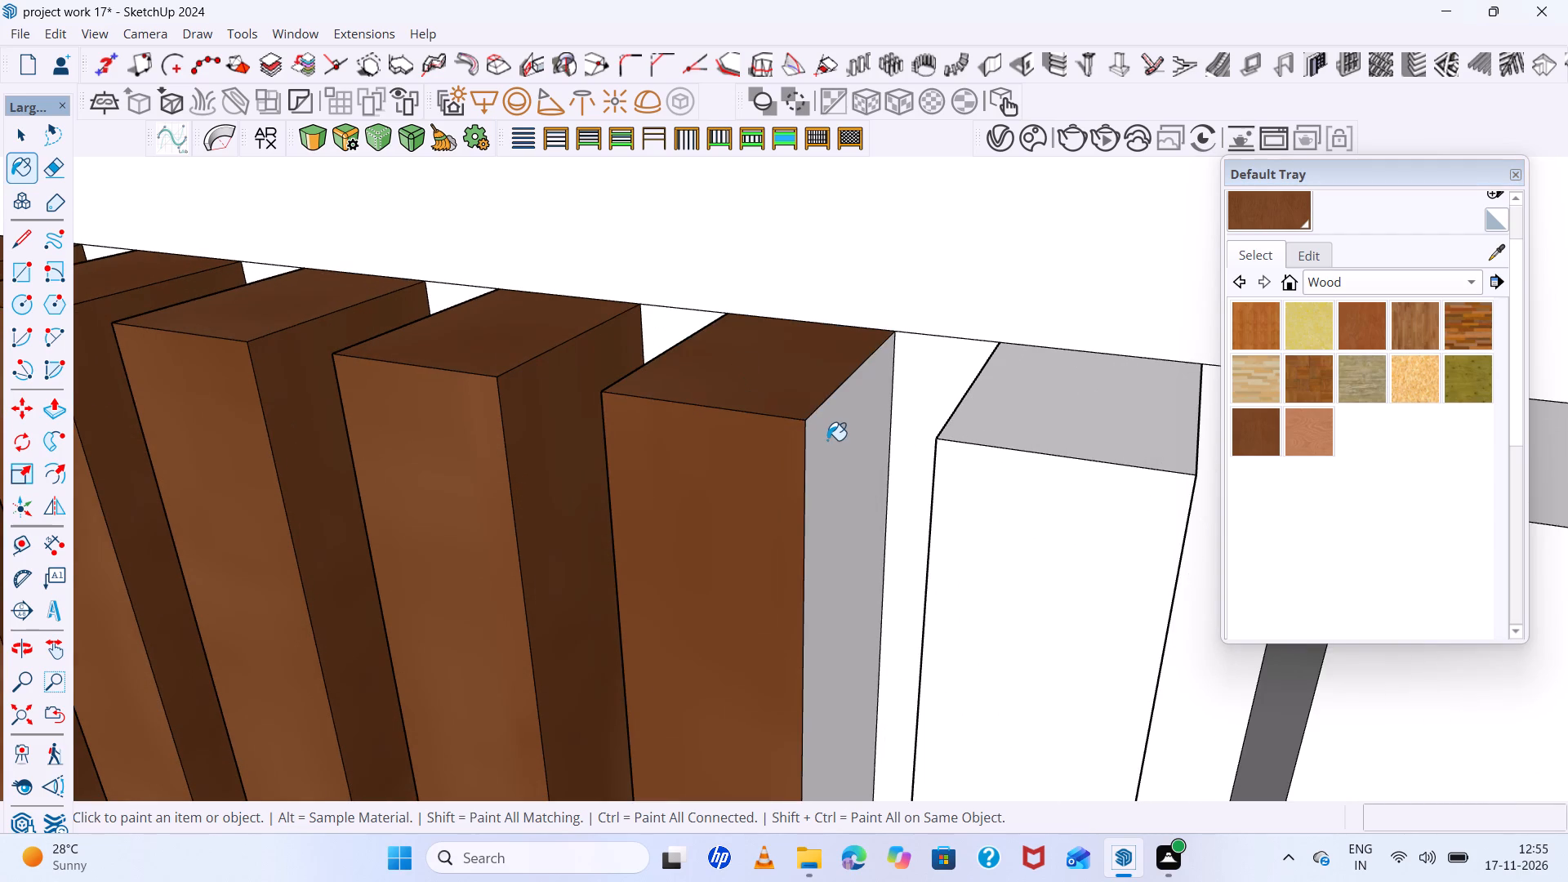
click(827, 440)
middle_drag(693, 409, 937, 425)
scroll(530, 425, up, 4)
middle_drag(536, 426, 785, 393)
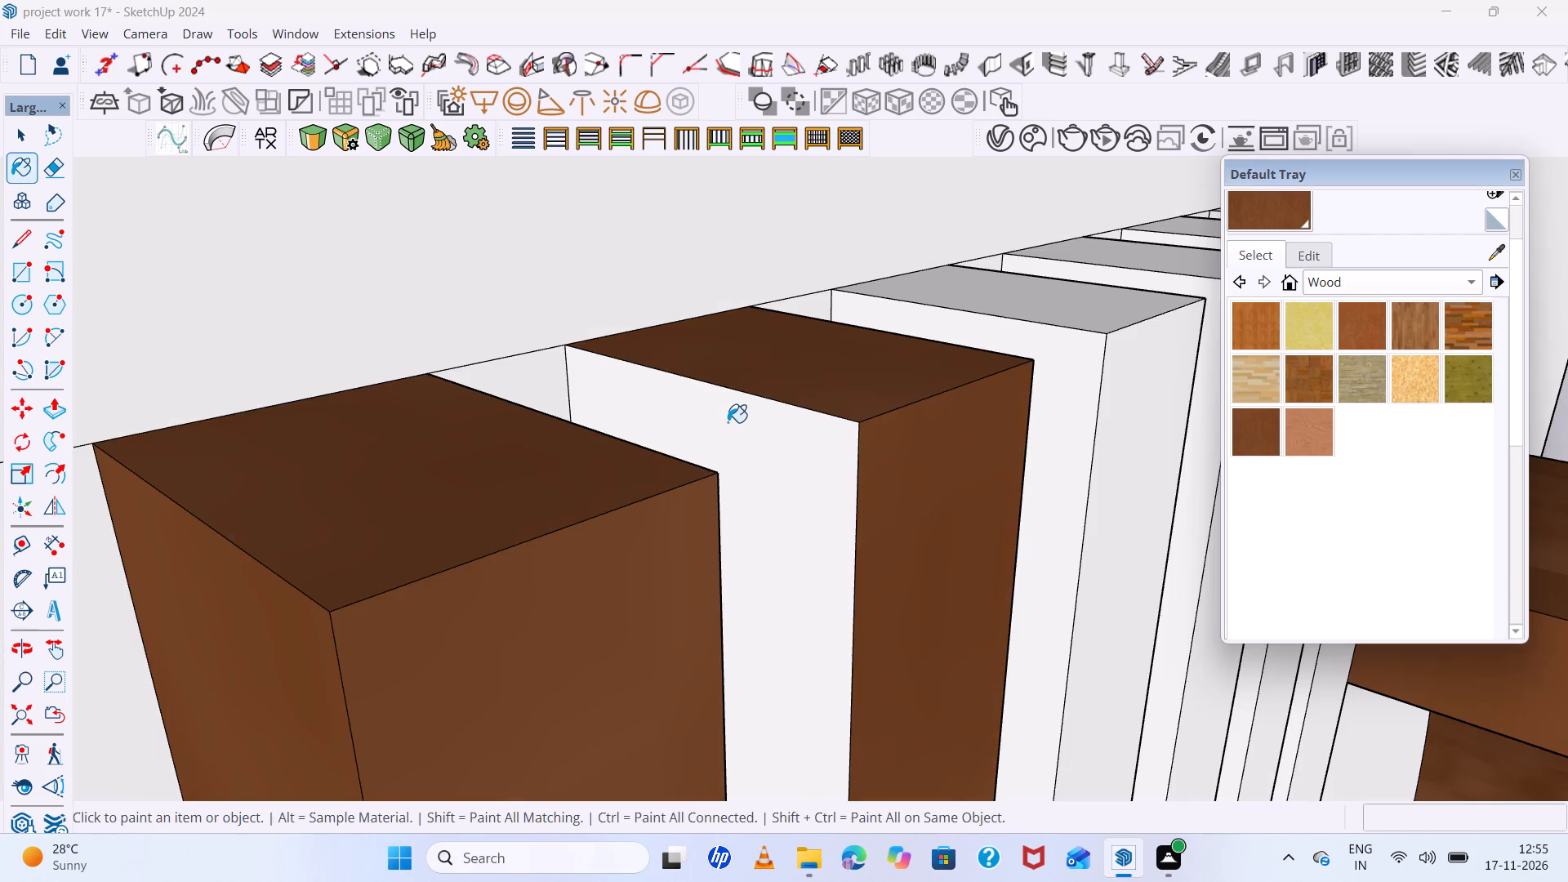
click(728, 427)
Paint the eighth slat's front, top and the side face toward the seventh slat with the same dark brown wood.
scroll(697, 424, down, 15)
middle_drag(644, 434, 416, 449)
scroll(588, 479, down, 12)
scroll(688, 439, up, 8)
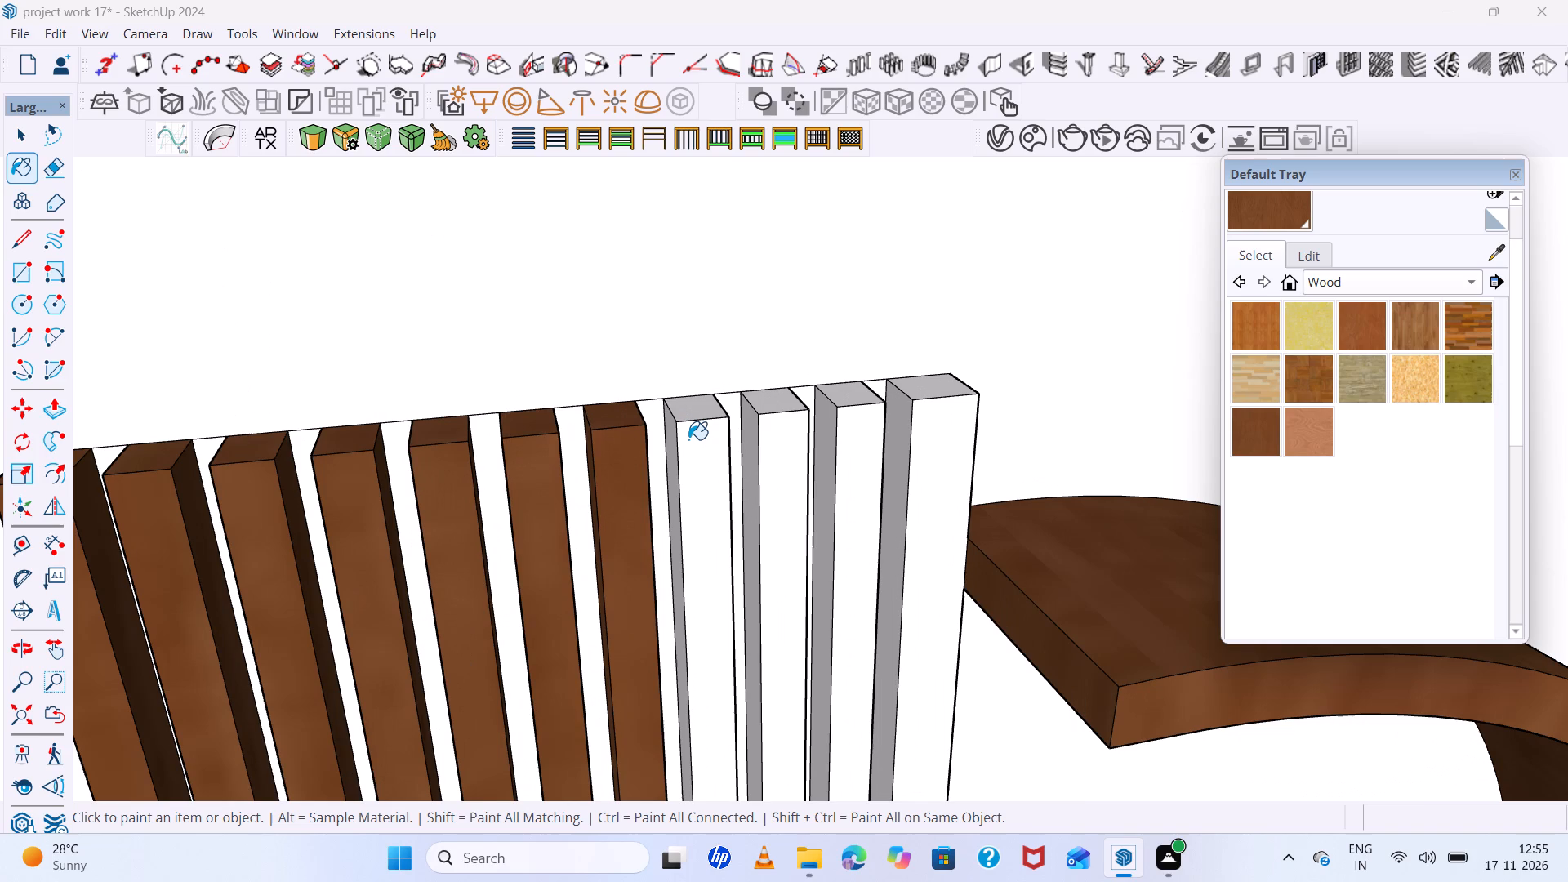
scroll(688, 439, down, 1)
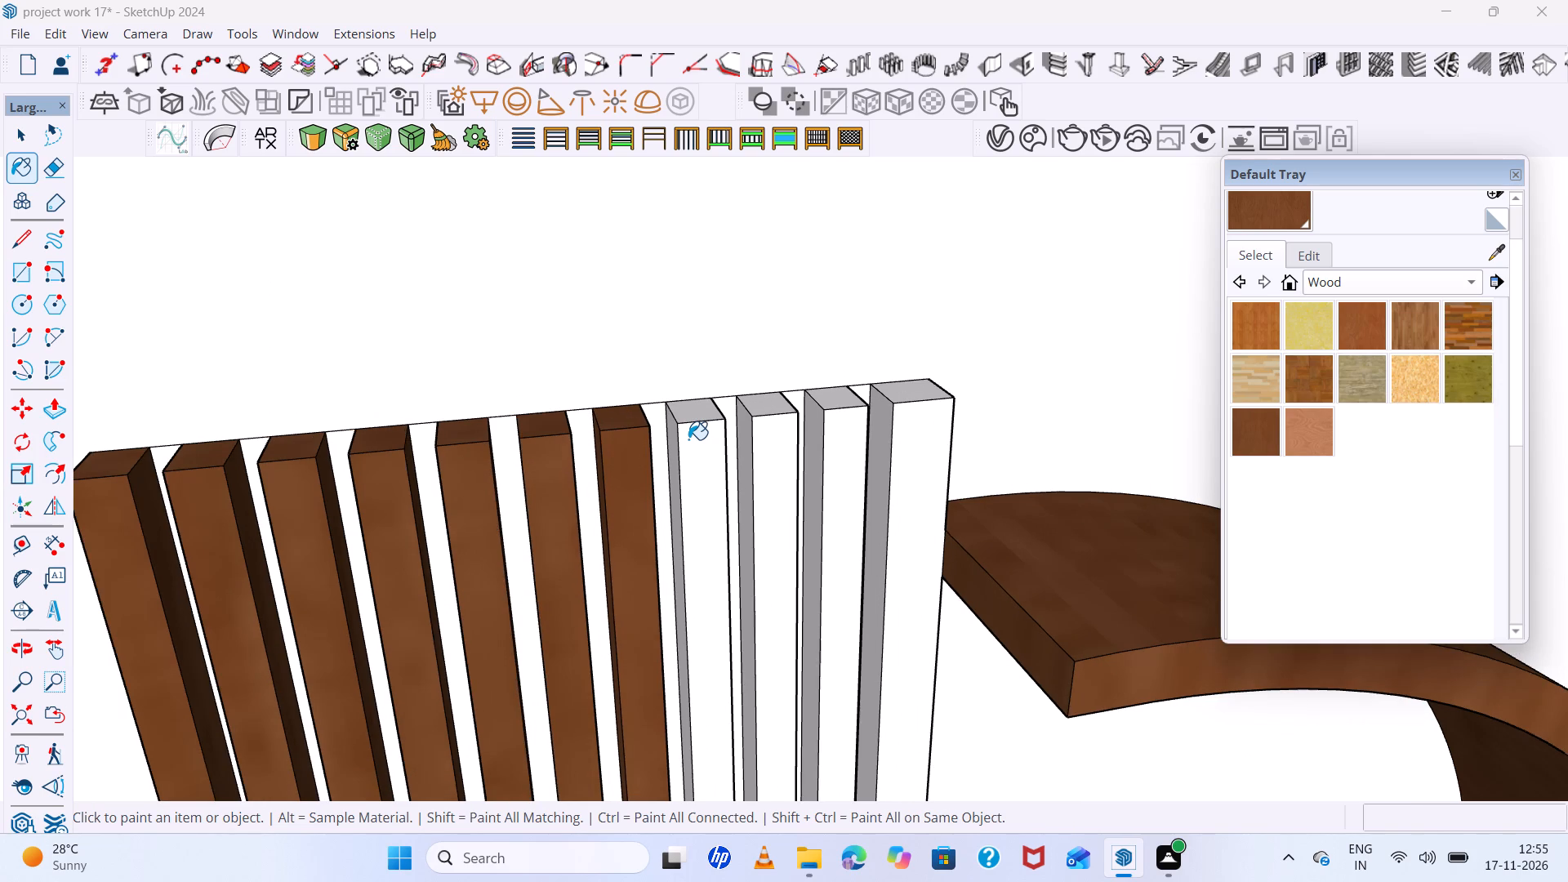
scroll(688, 439, up, 3)
scroll(688, 439, down, 3)
middle_drag(688, 439, 650, 443)
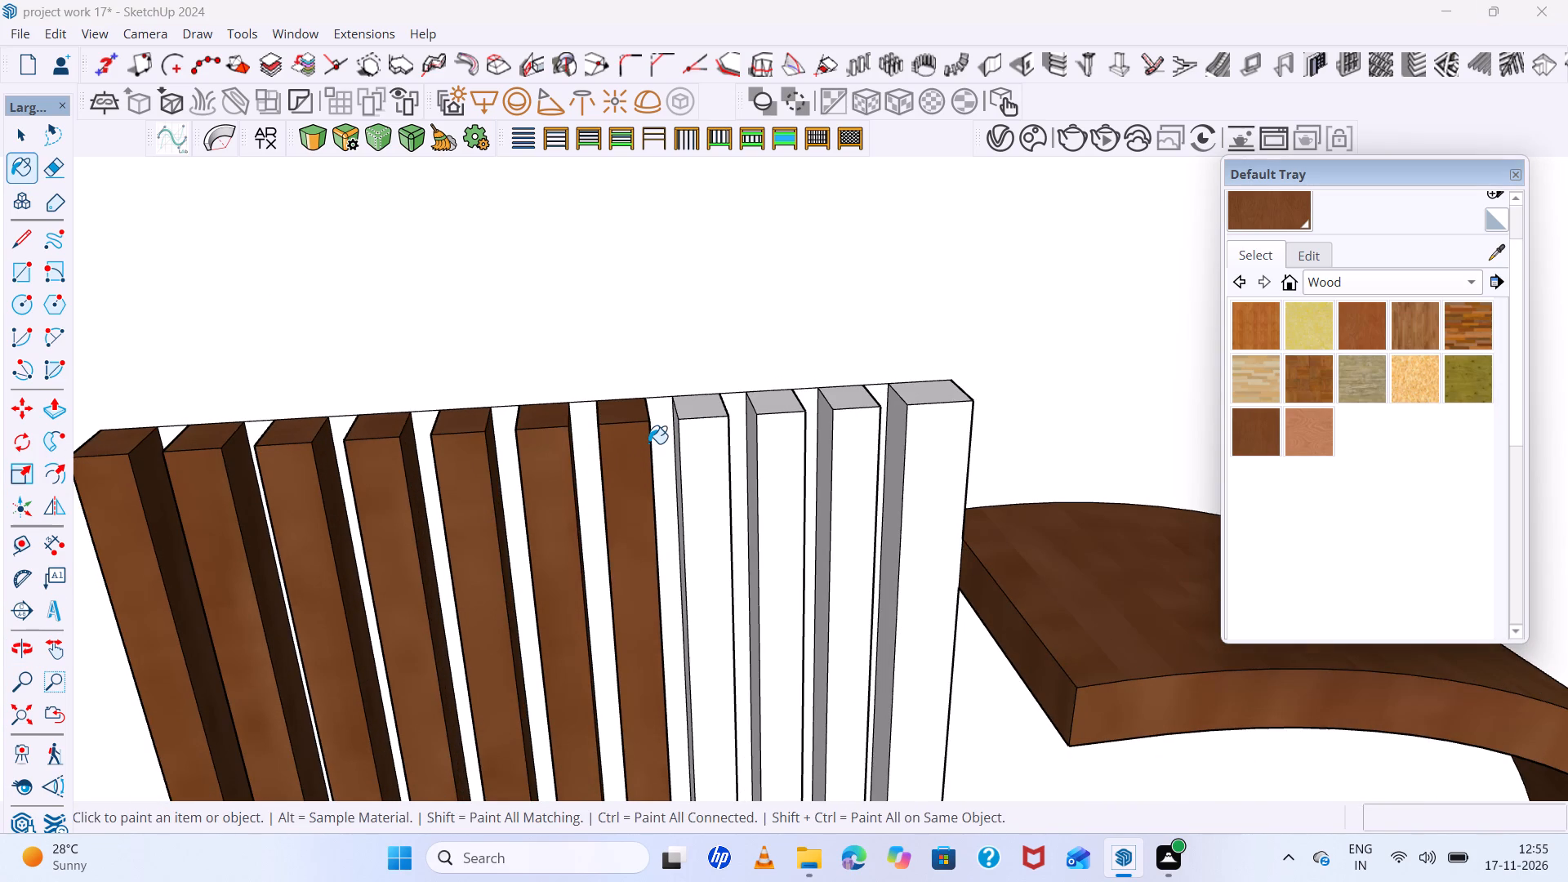
scroll(648, 443, up, 4)
click(724, 409)
click(721, 400)
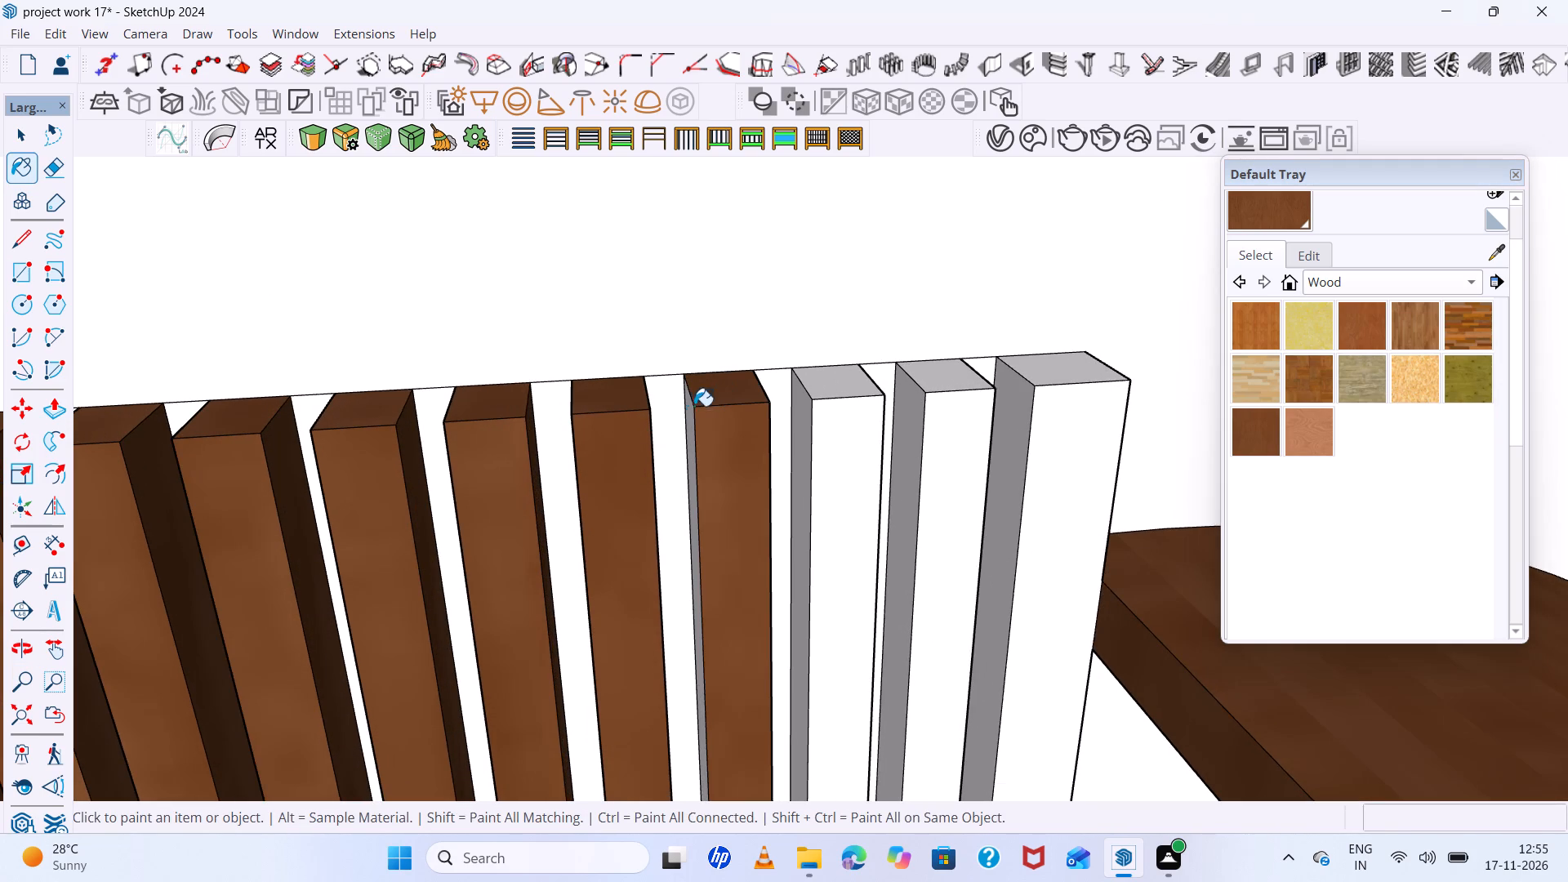
scroll(684, 409, up, 4)
middle_drag(684, 409, 720, 404)
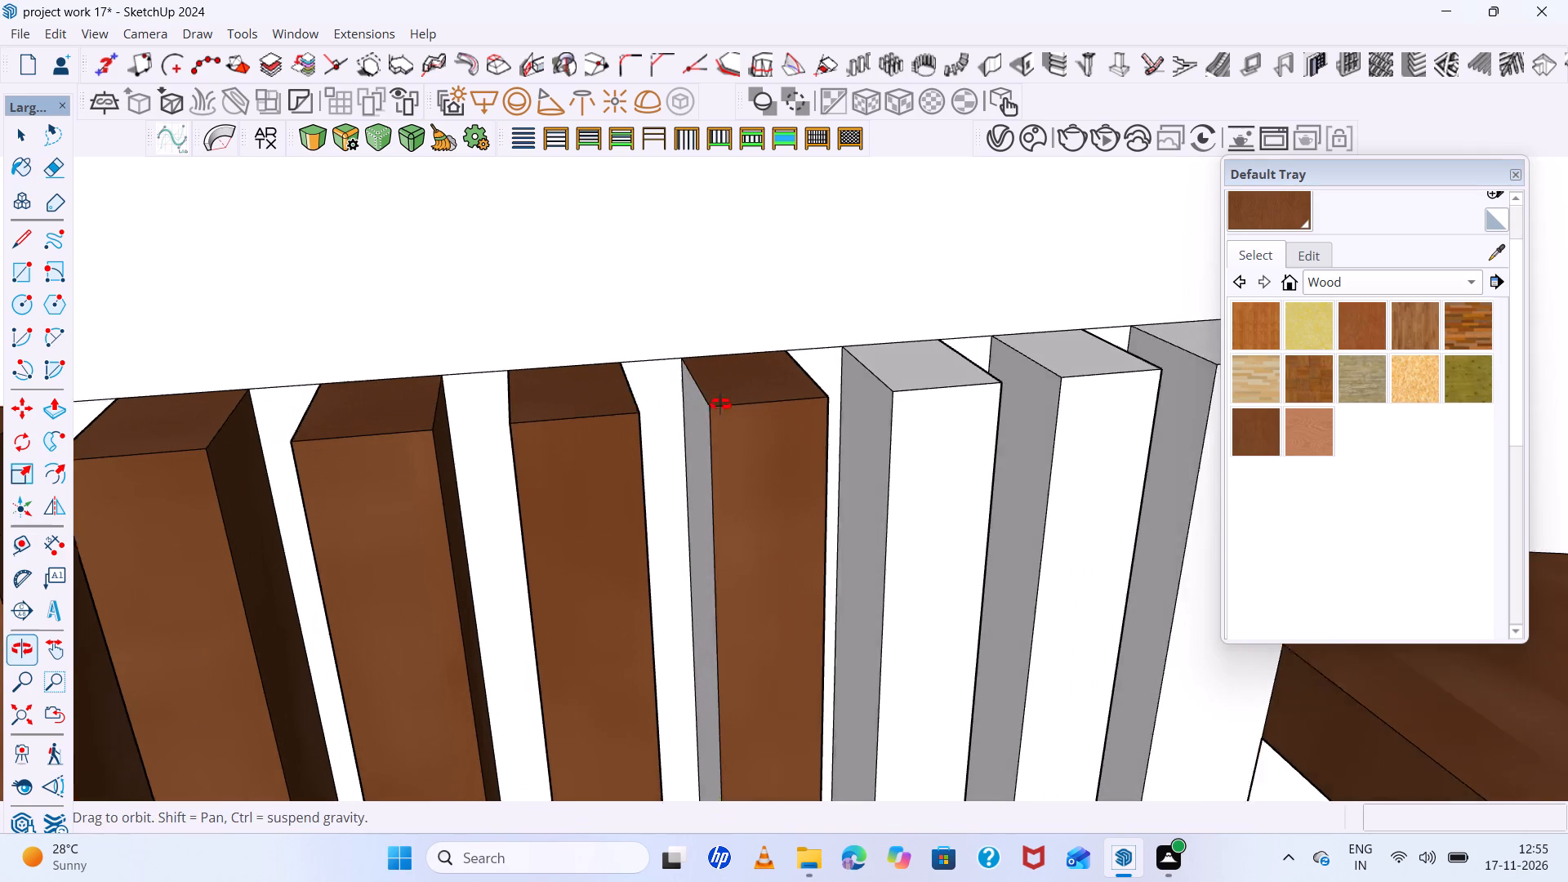
middle_drag(720, 404, 737, 403)
scroll(653, 417, up, 4)
click(751, 391)
click(737, 392)
Paint the eighth slat's remaining side face, toward the ninth slat, with the same dark brown wood.
scroll(724, 396, down, 4)
middle_drag(724, 396, 550, 420)
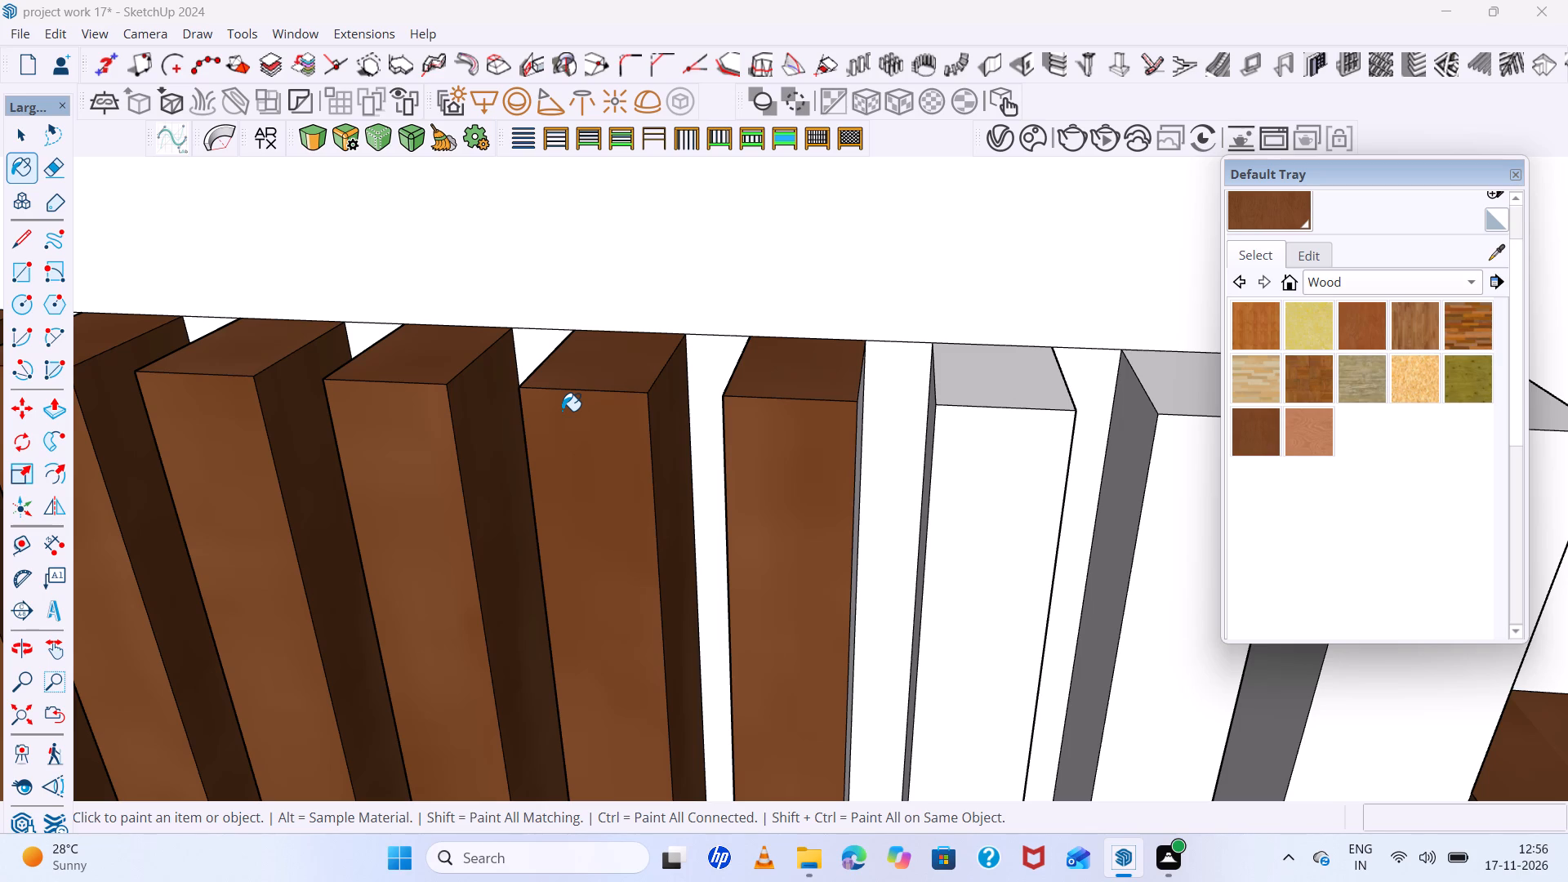
scroll(562, 411, up, 2)
scroll(562, 411, down, 4)
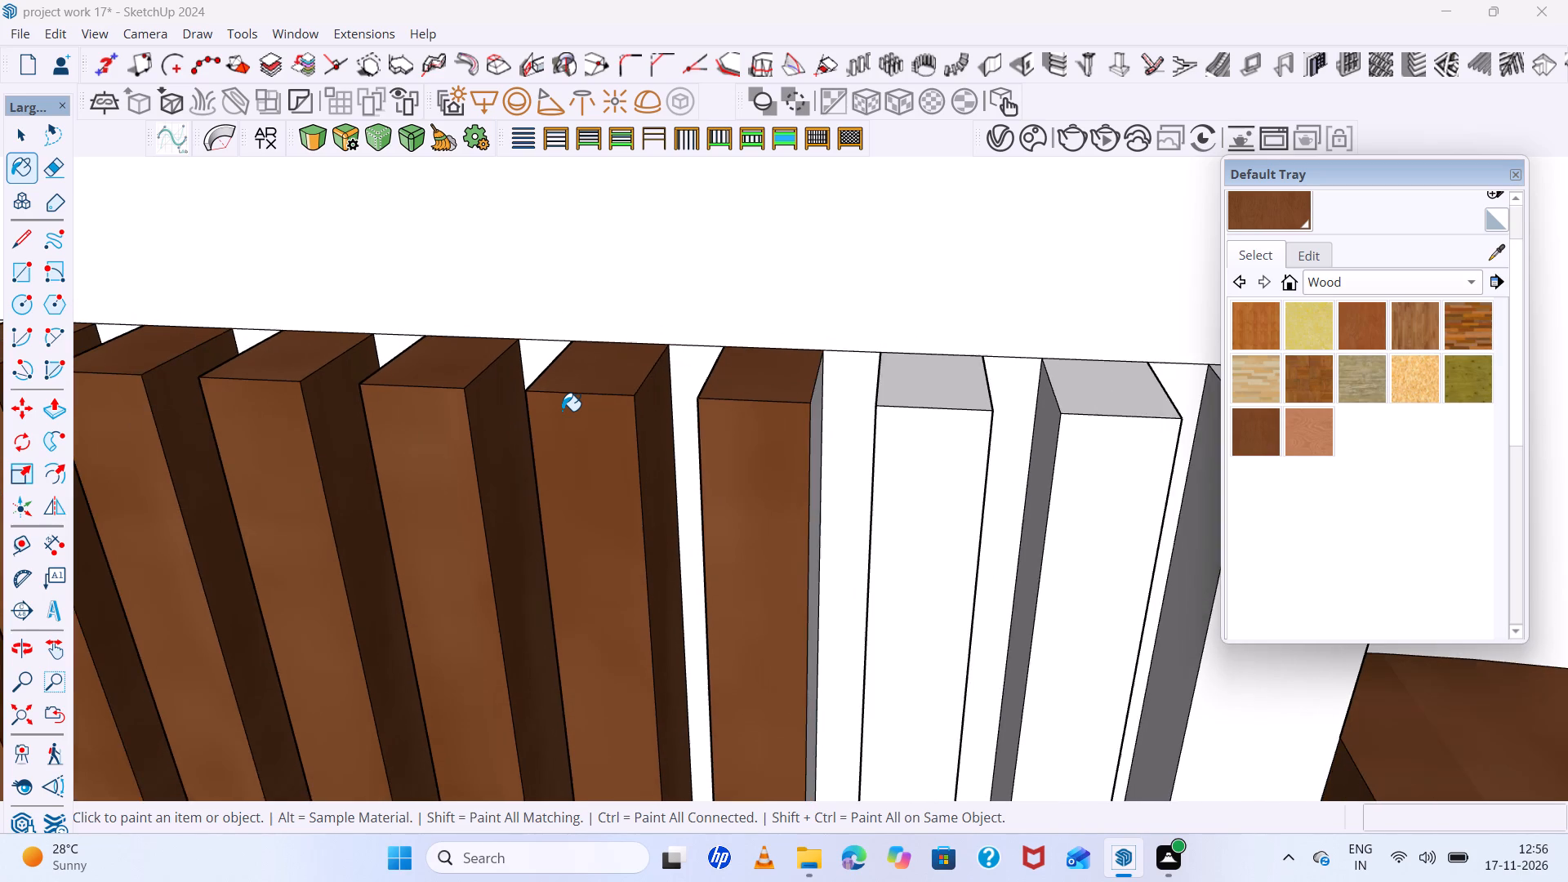
scroll(562, 411, down, 4)
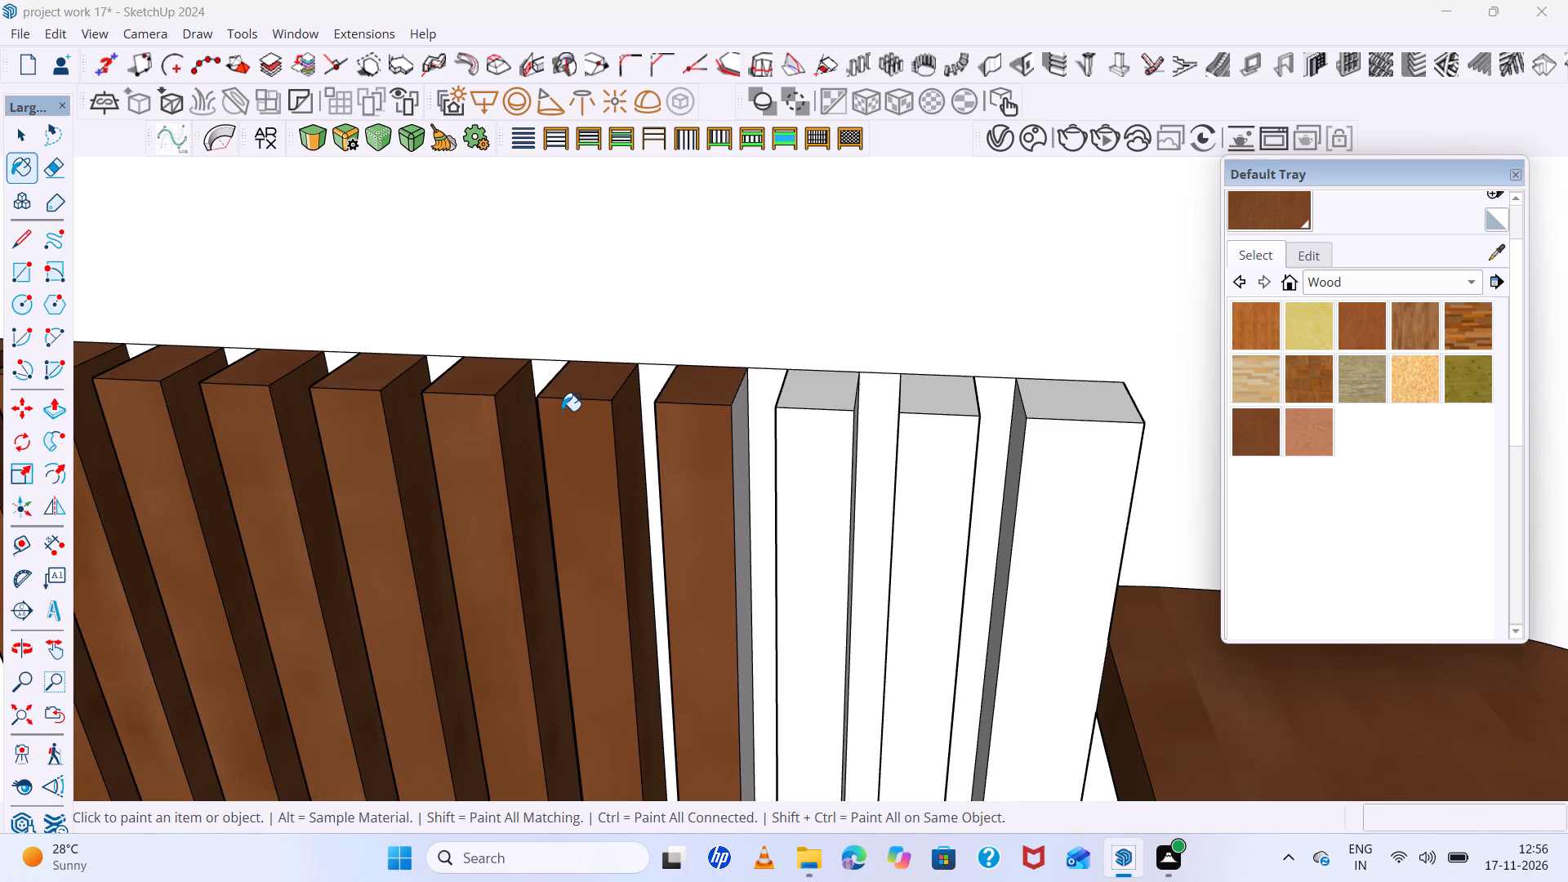
scroll(562, 411, down, 5)
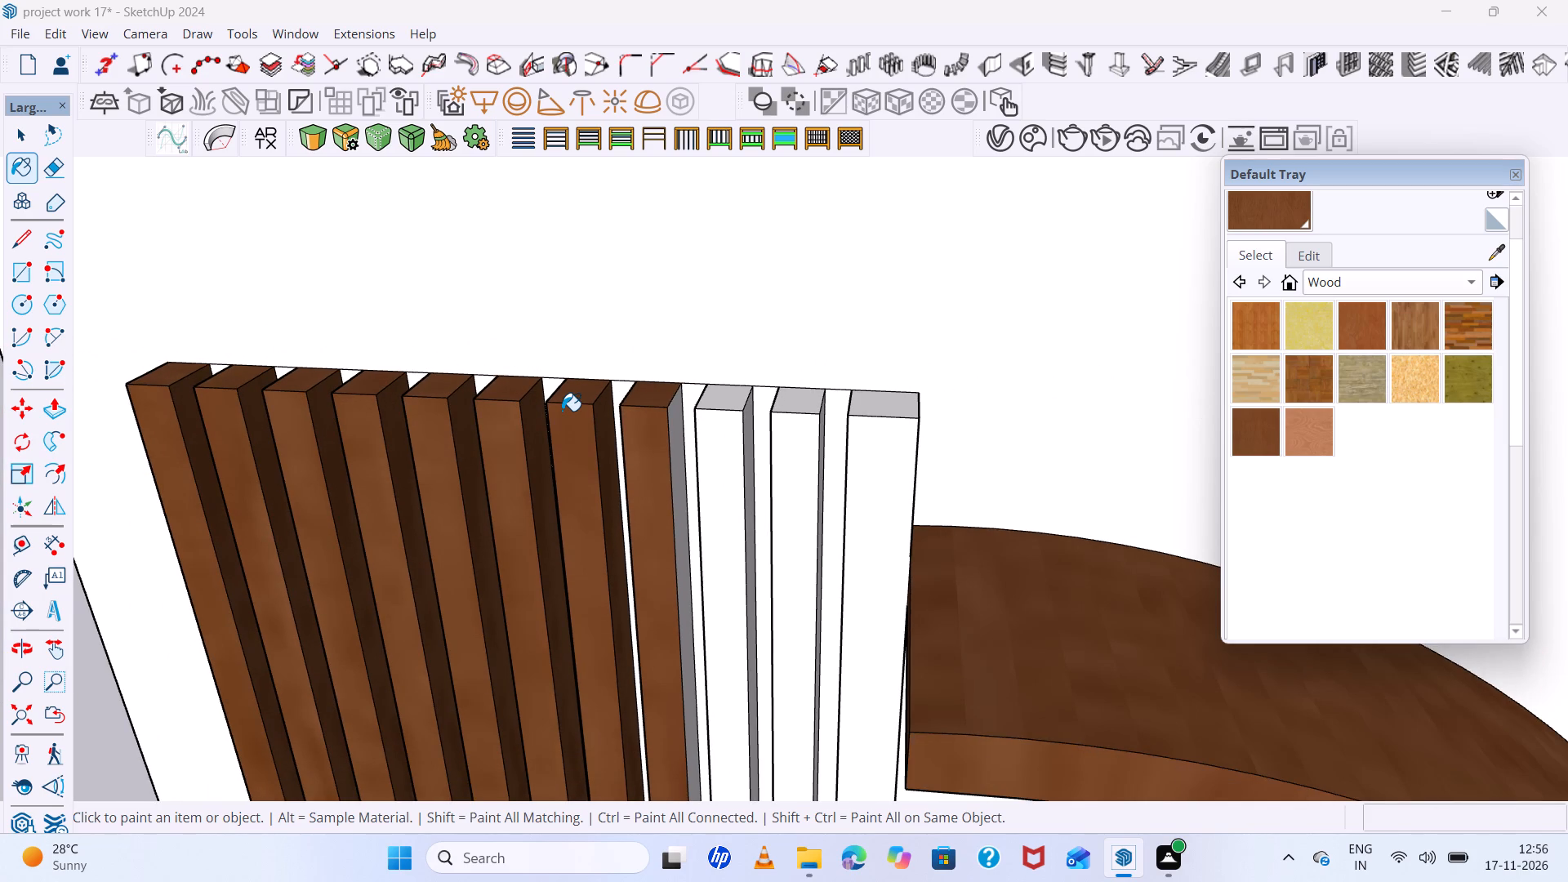
scroll(562, 411, down, 2)
scroll(562, 411, up, 2)
scroll(562, 411, down, 3)
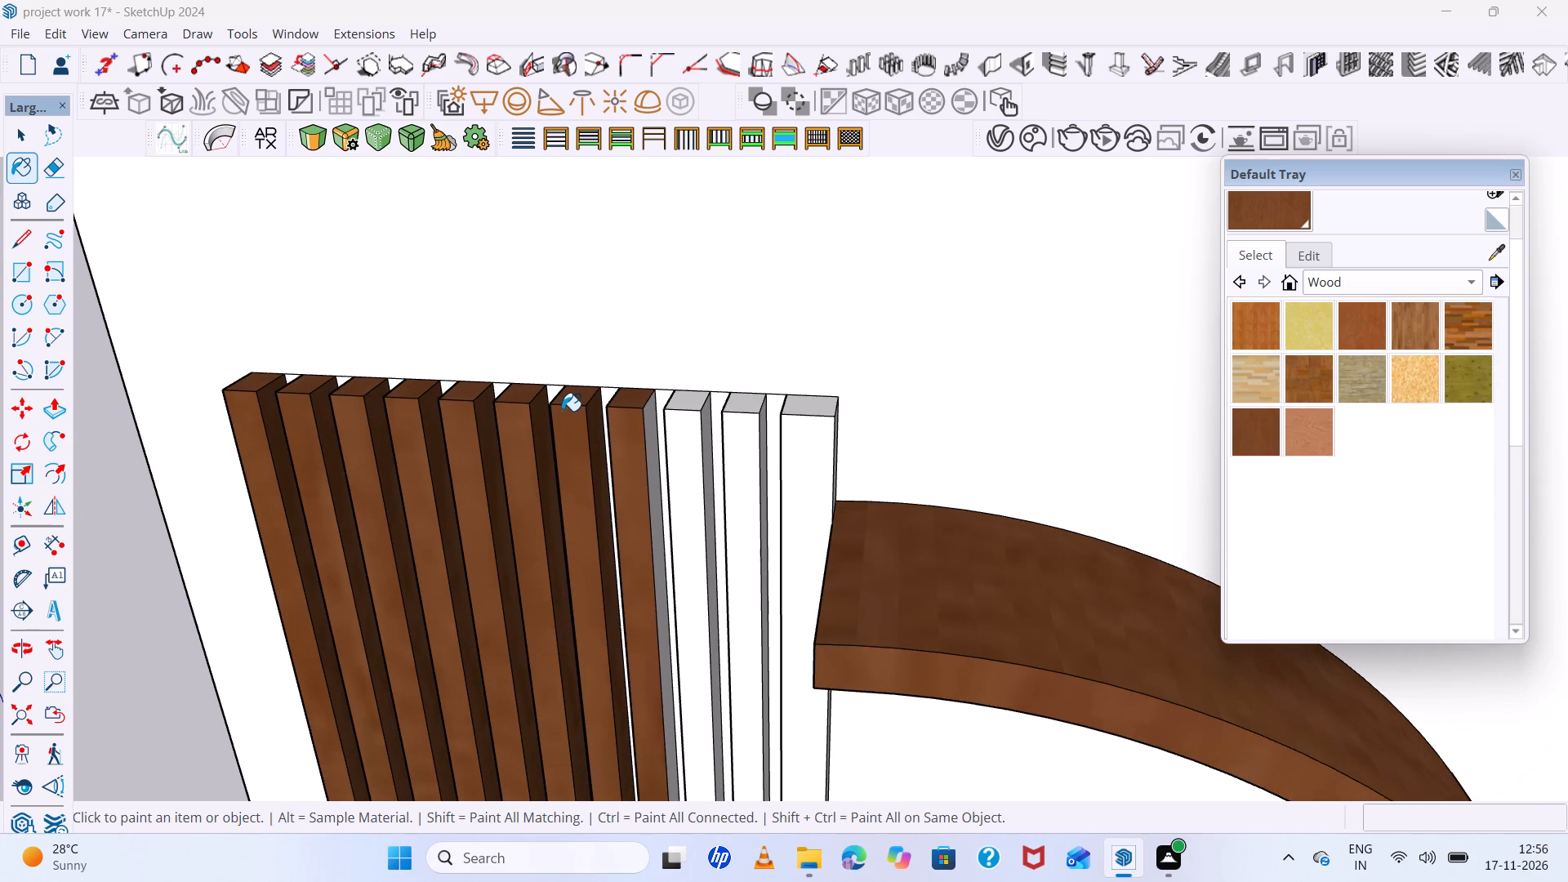
scroll(562, 411, up, 1)
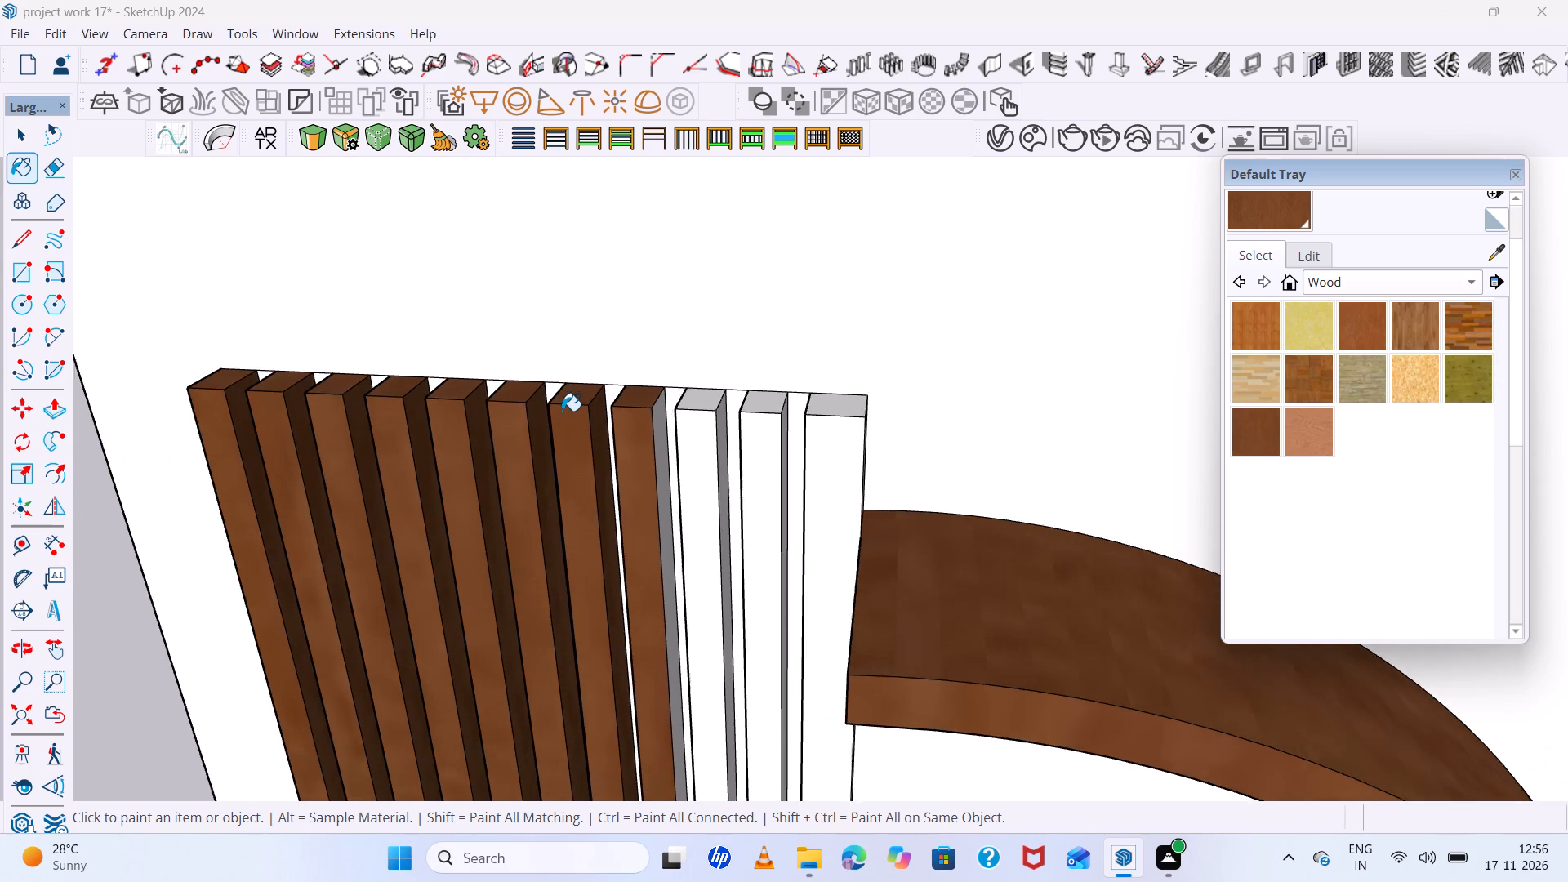
scroll(562, 411, up, 2)
scroll(564, 408, down, 4)
scroll(643, 408, up, 8)
click(643, 409)
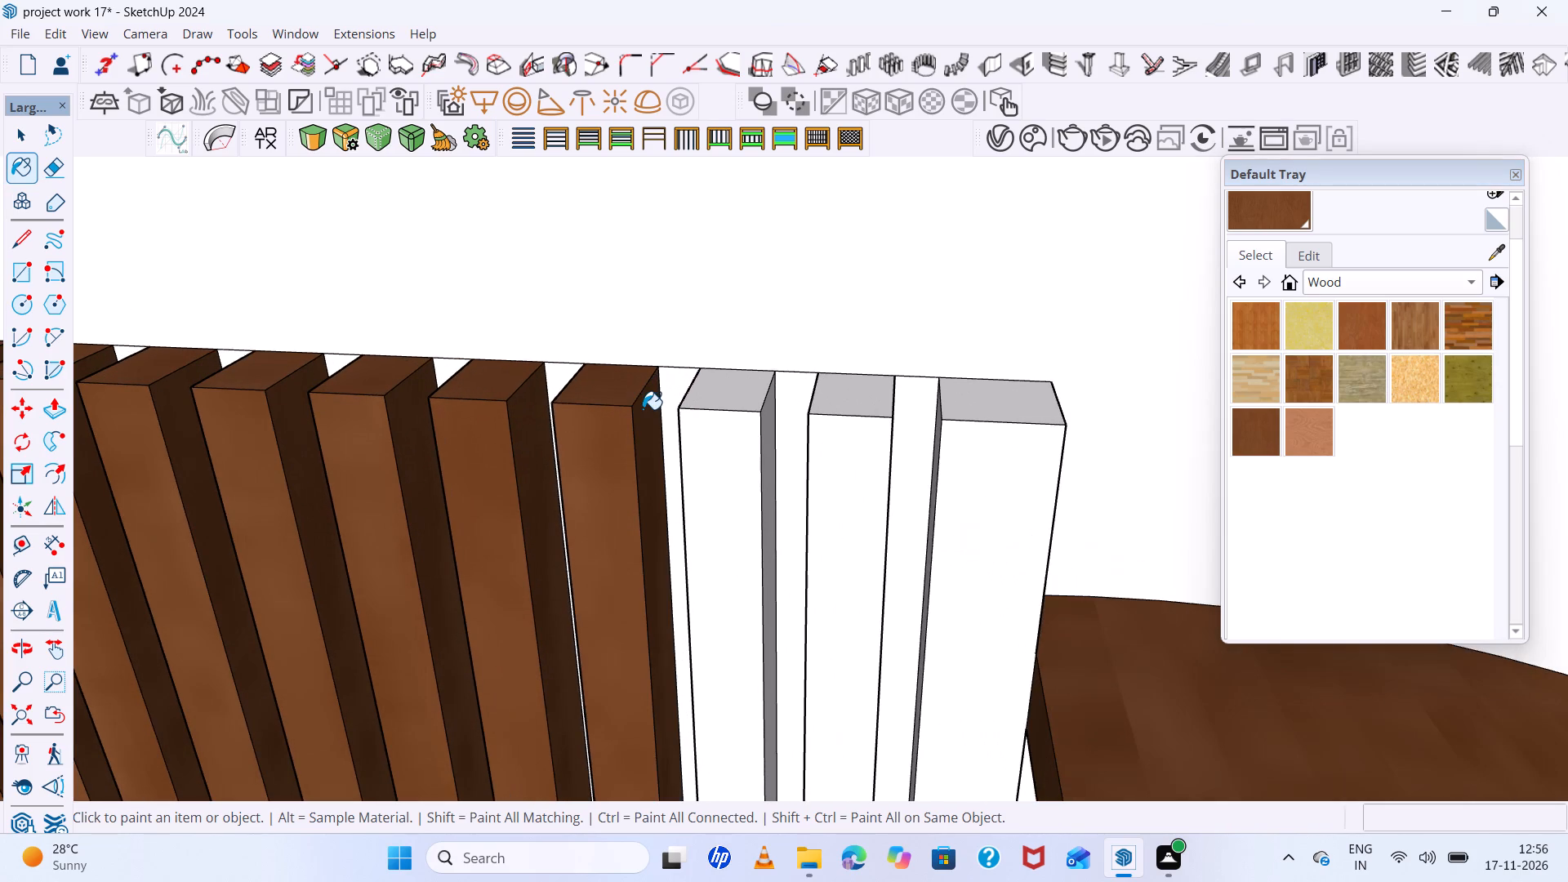
Paint the ninth slat's top, front and both side faces with the same dark brown wood.
scroll(643, 409, down, 4)
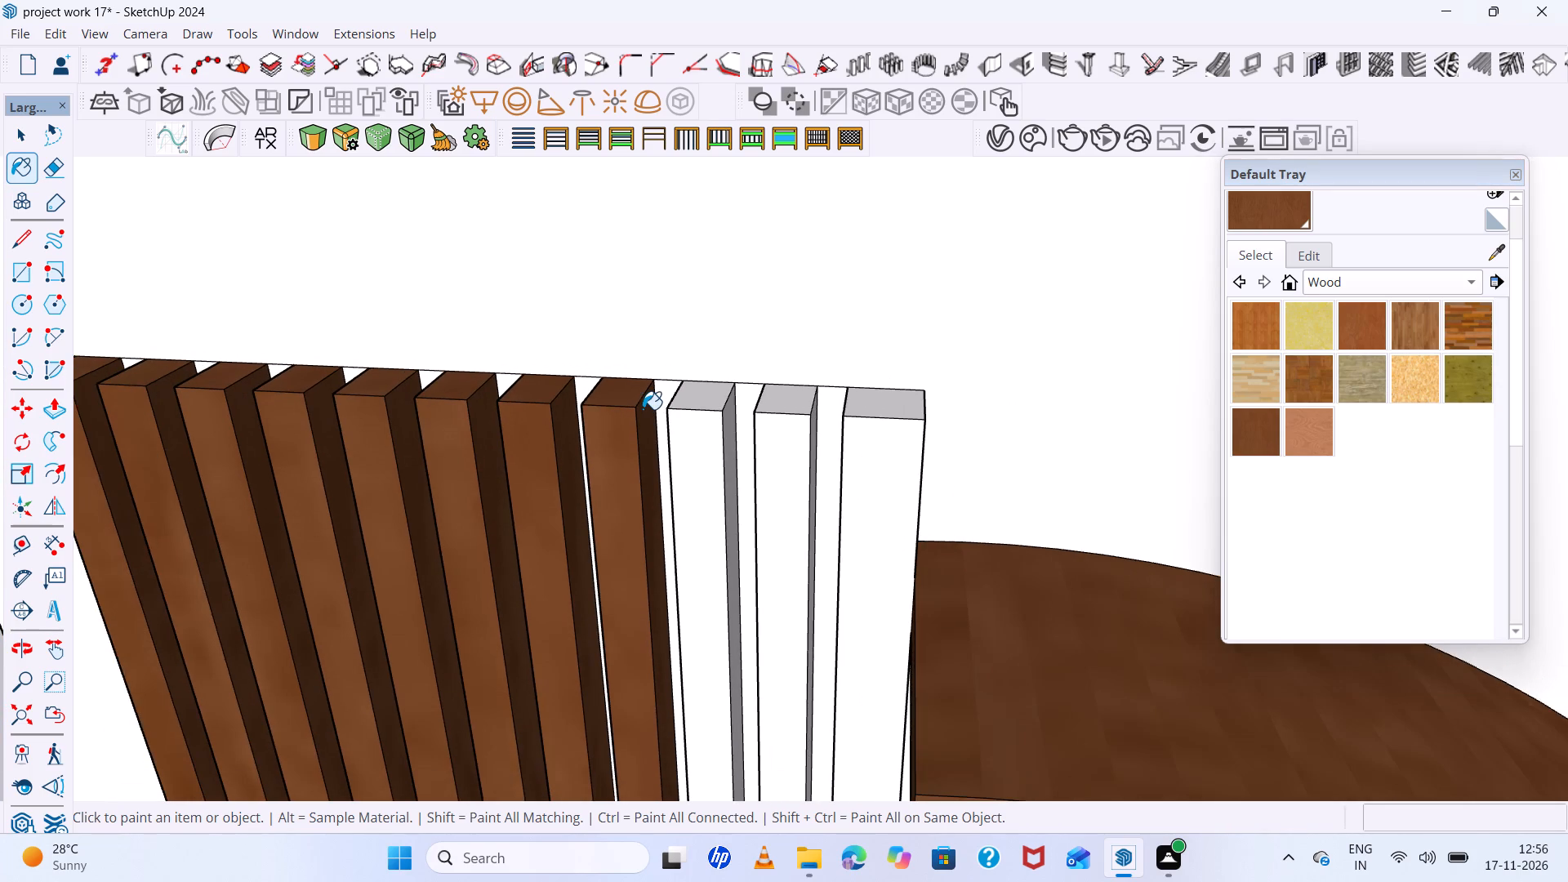
middle_drag(643, 409, 682, 416)
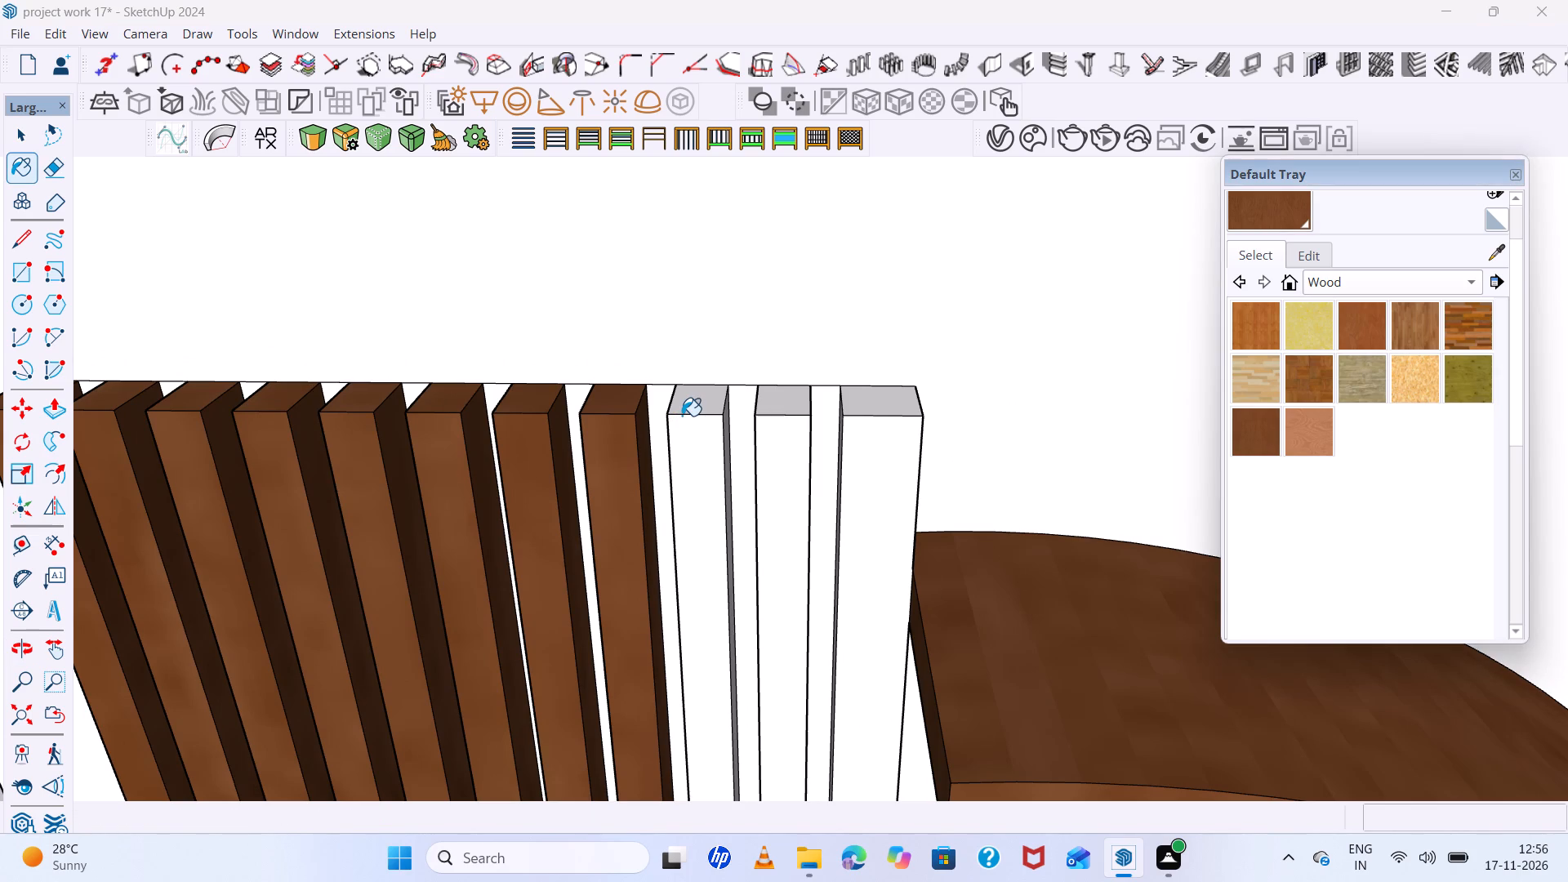
scroll(682, 416, up, 4)
click(691, 401)
click(693, 439)
scroll(682, 429, up, 6)
middle_drag(643, 397, 853, 400)
scroll(631, 464, up, 4)
click(625, 428)
middle_drag(749, 446, 349, 465)
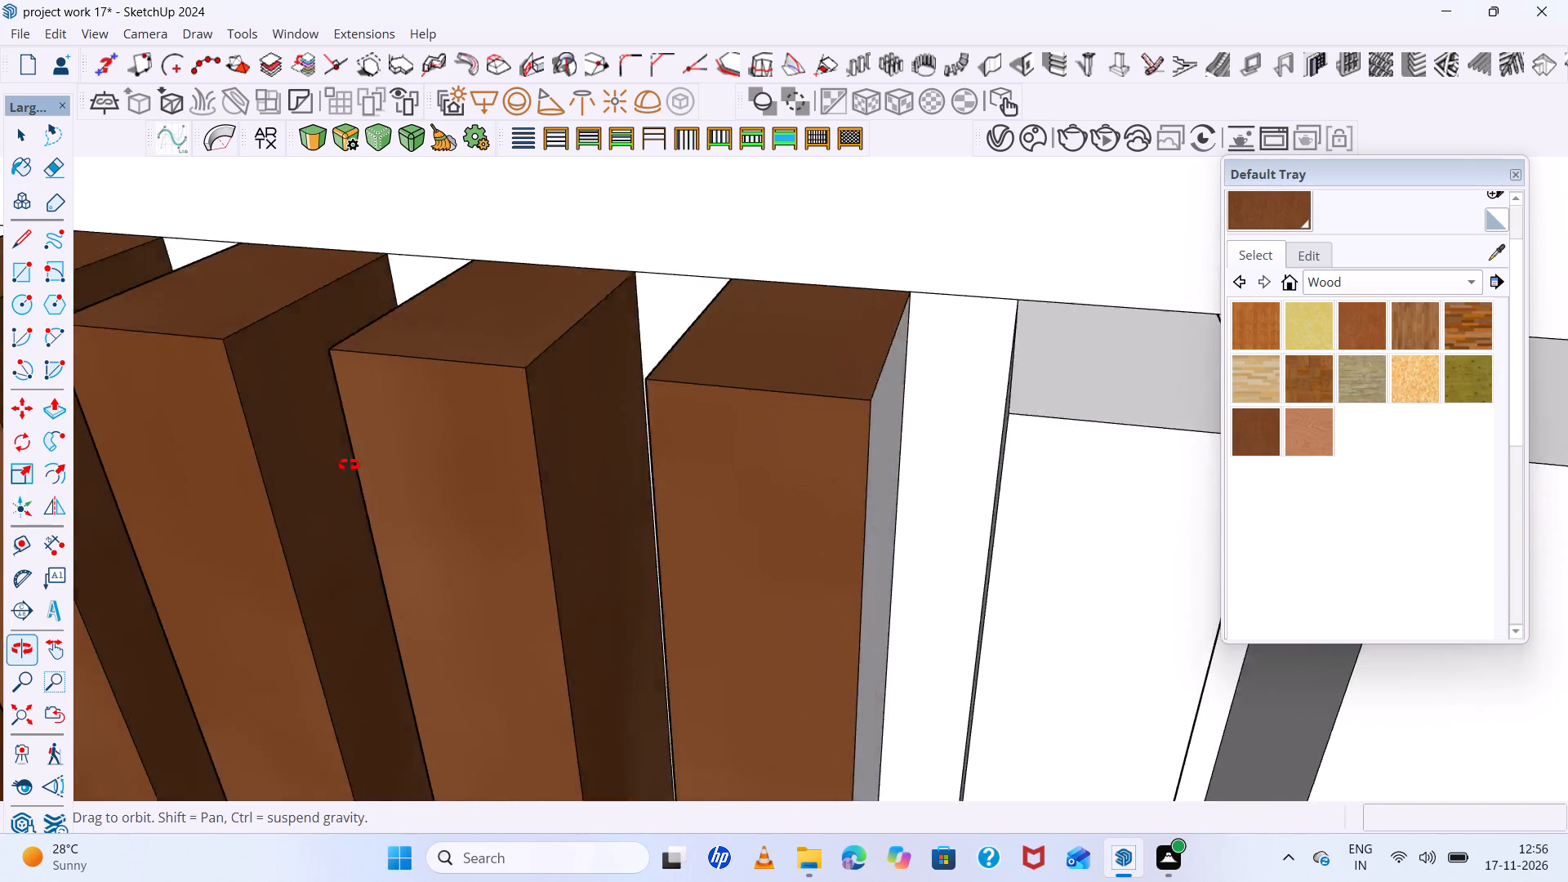
middle_drag(349, 465, 314, 461)
scroll(904, 434, up, 3)
click(903, 432)
Paint the tenth slat's top, front and both side faces with the same dark brown wood.
scroll(733, 408, down, 17)
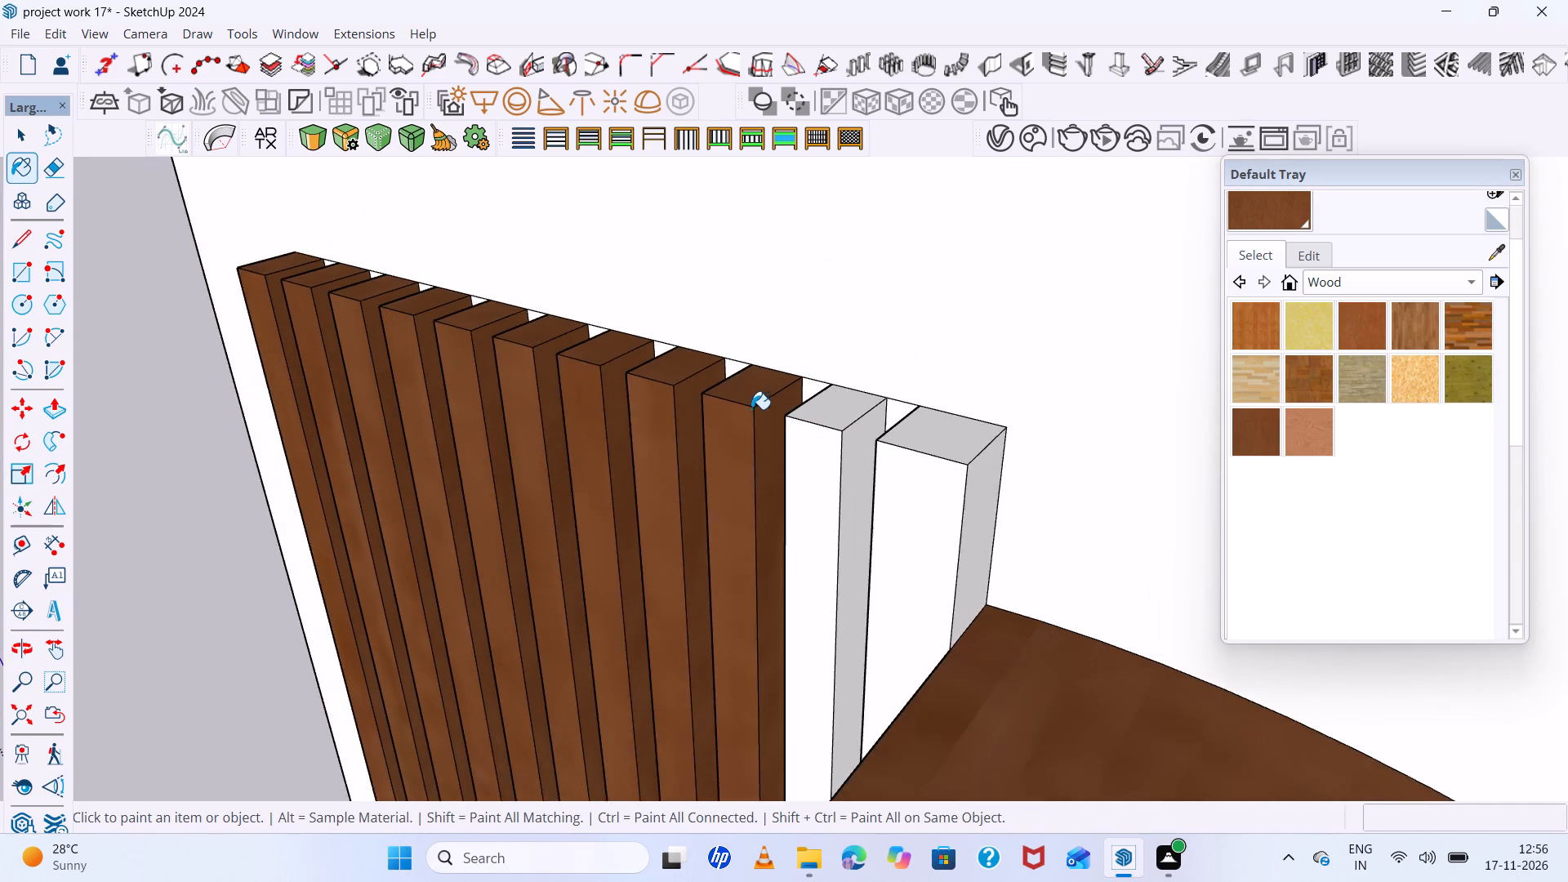
scroll(847, 409, up, 5)
click(840, 409)
click(829, 482)
click(849, 470)
middle_drag(808, 461, 1001, 461)
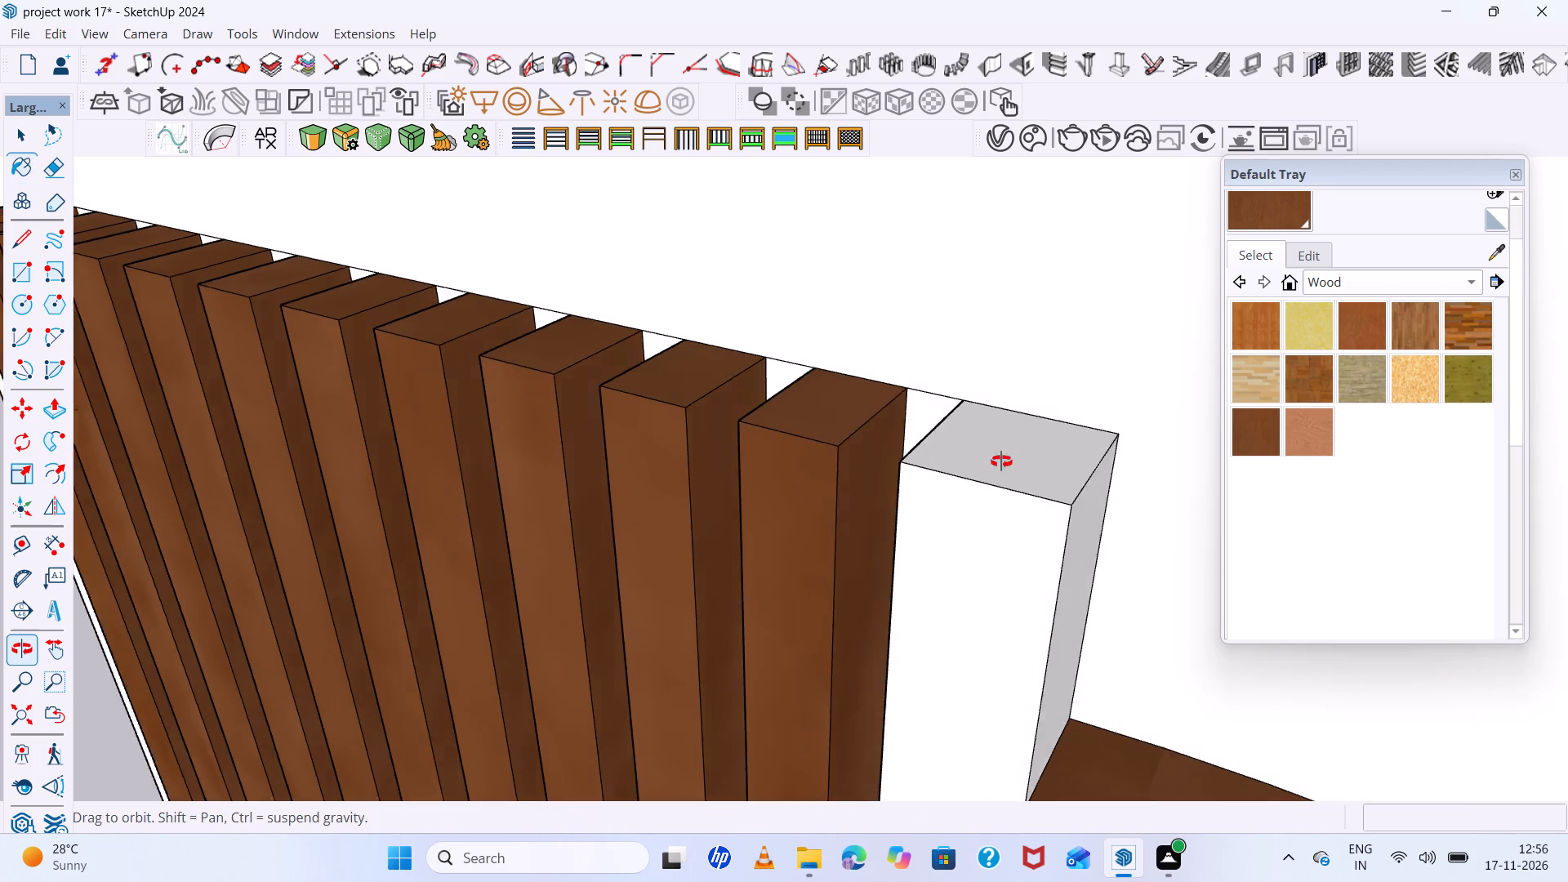
middle_drag(1001, 461, 1136, 457)
scroll(701, 472, up, 5)
click(727, 424)
Paint the wider last slat's front, top, inner side and outer side above the curved frame with the same dark brown wood.
scroll(710, 430, down, 5)
click(1011, 450)
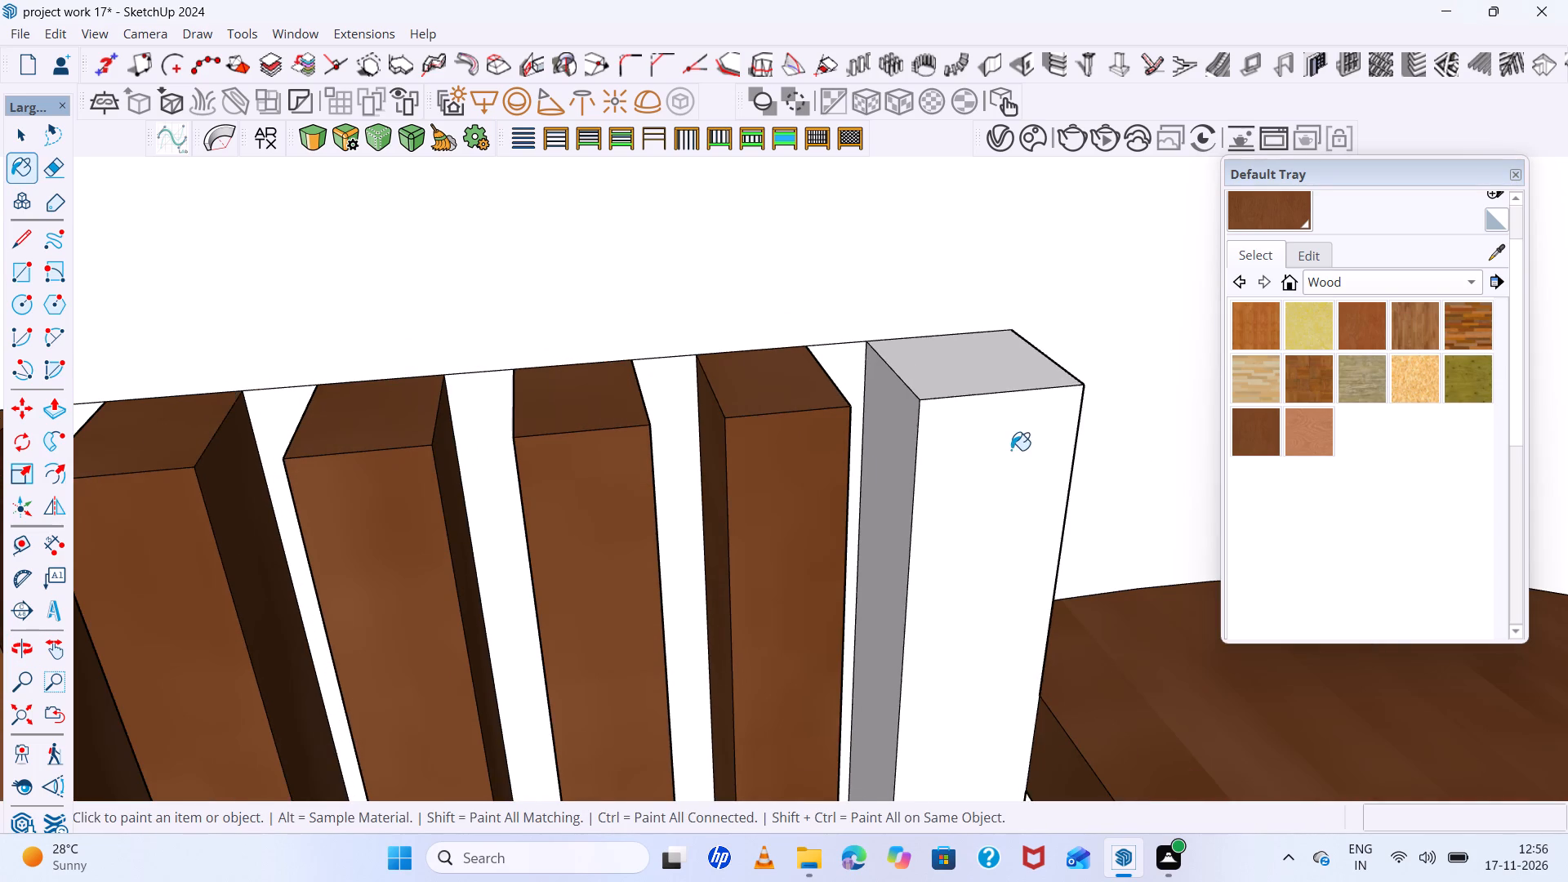
click(952, 381)
click(889, 432)
scroll(889, 432, down, 5)
middle_drag(867, 439, 470, 435)
scroll(964, 498, up, 3)
click(1048, 528)
Paint the last slat's outer side face below the top of the curved frame with the same dark brown wood.
scroll(800, 474, down, 17)
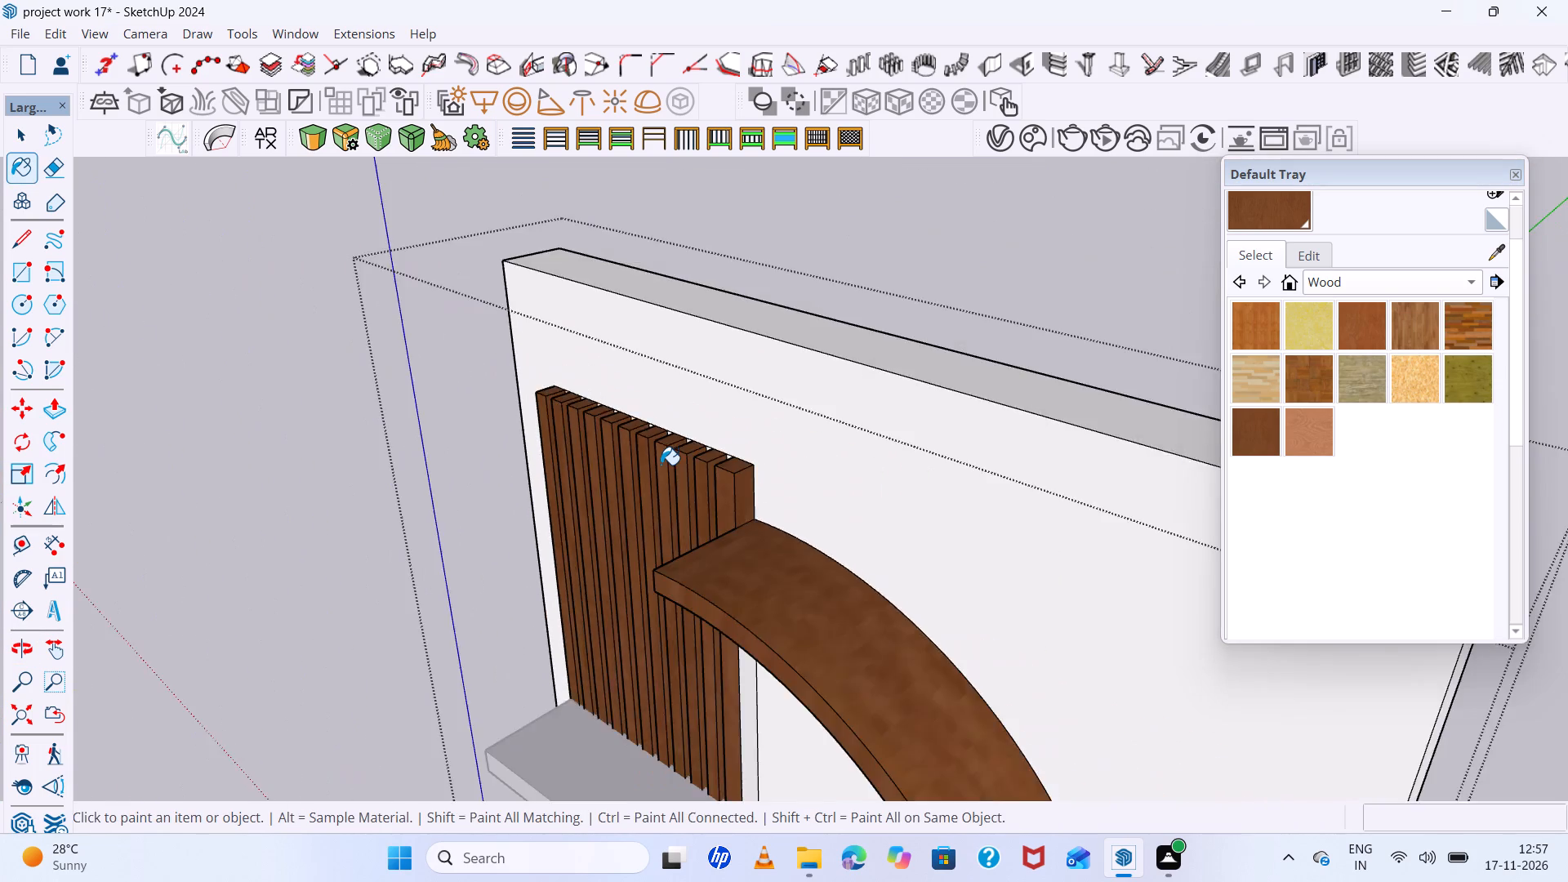
scroll(661, 465, down, 20)
middle_drag(785, 586, 875, 425)
scroll(768, 595, up, 6)
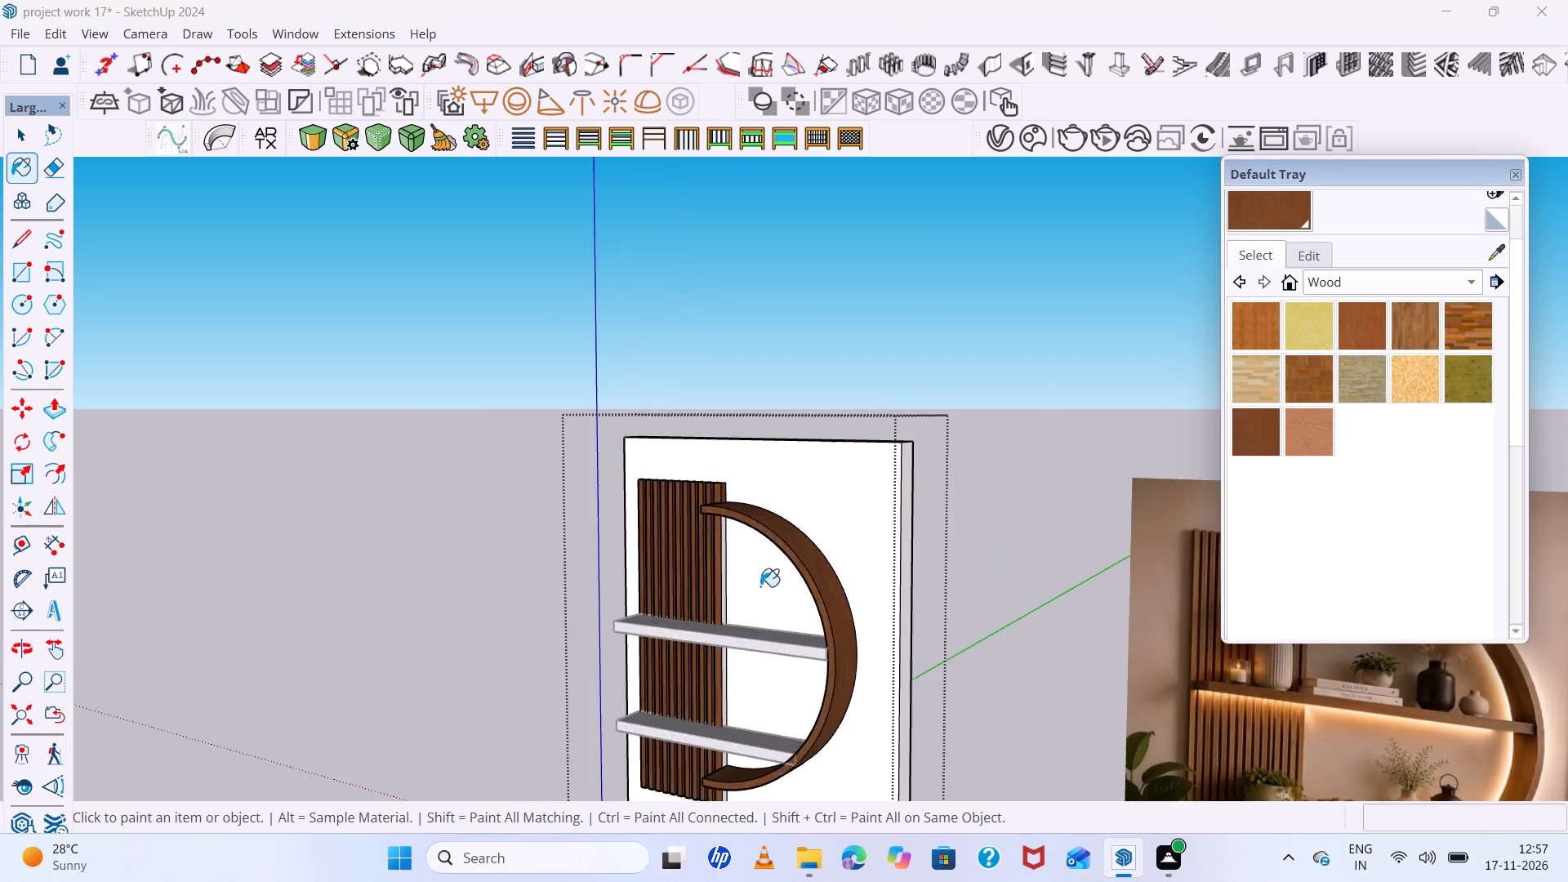
scroll(760, 586, up, 18)
click(753, 540)
scroll(753, 540, down, 12)
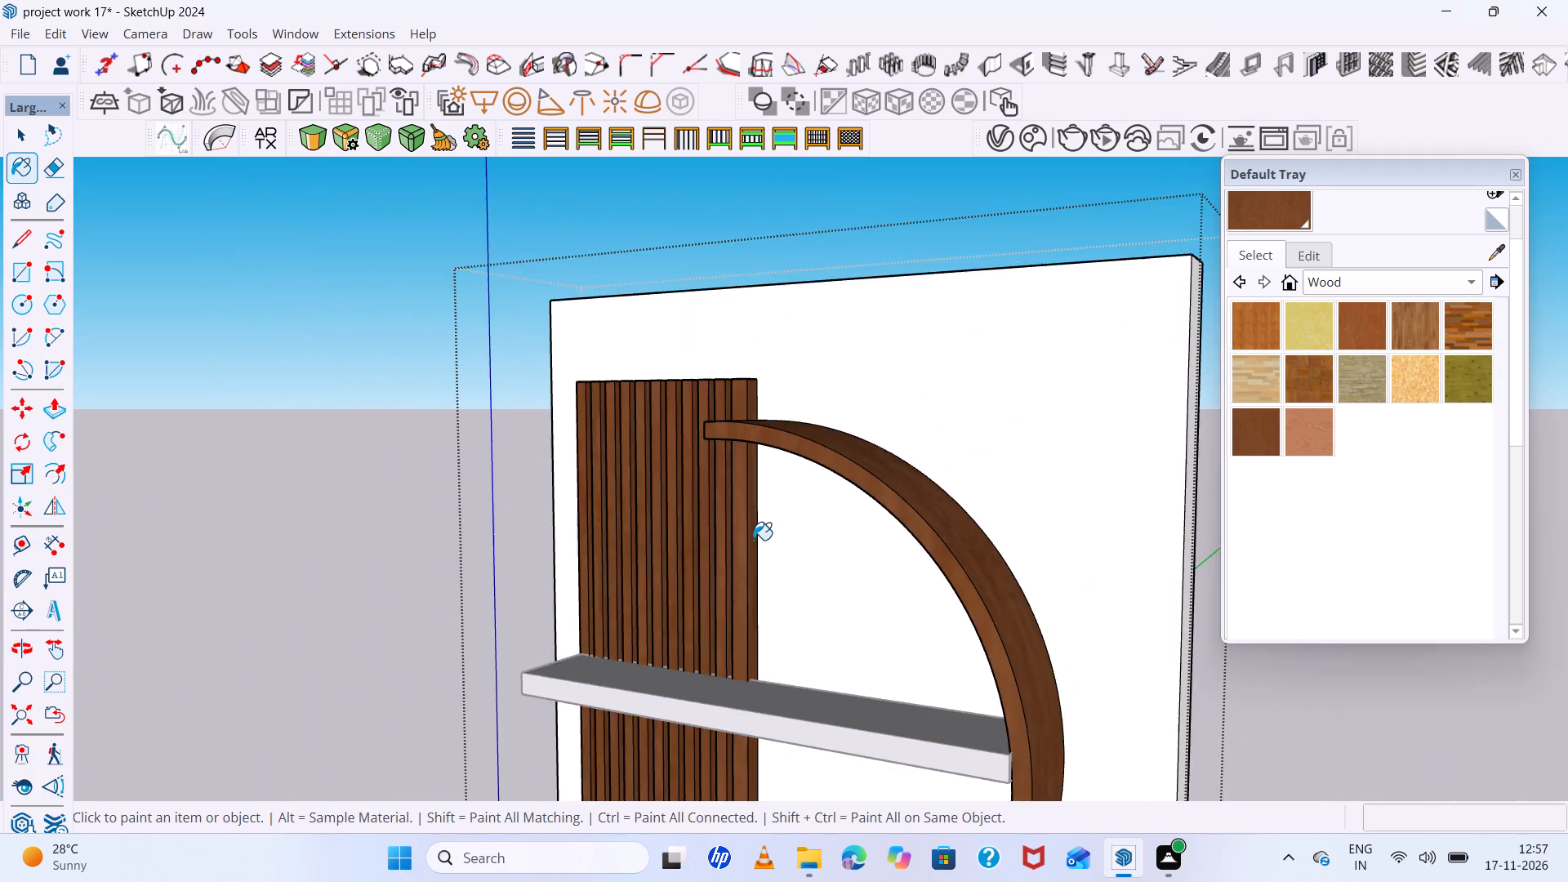
Close the open group that holds the wall panel and the painted slats.
scroll(753, 540, down, 16)
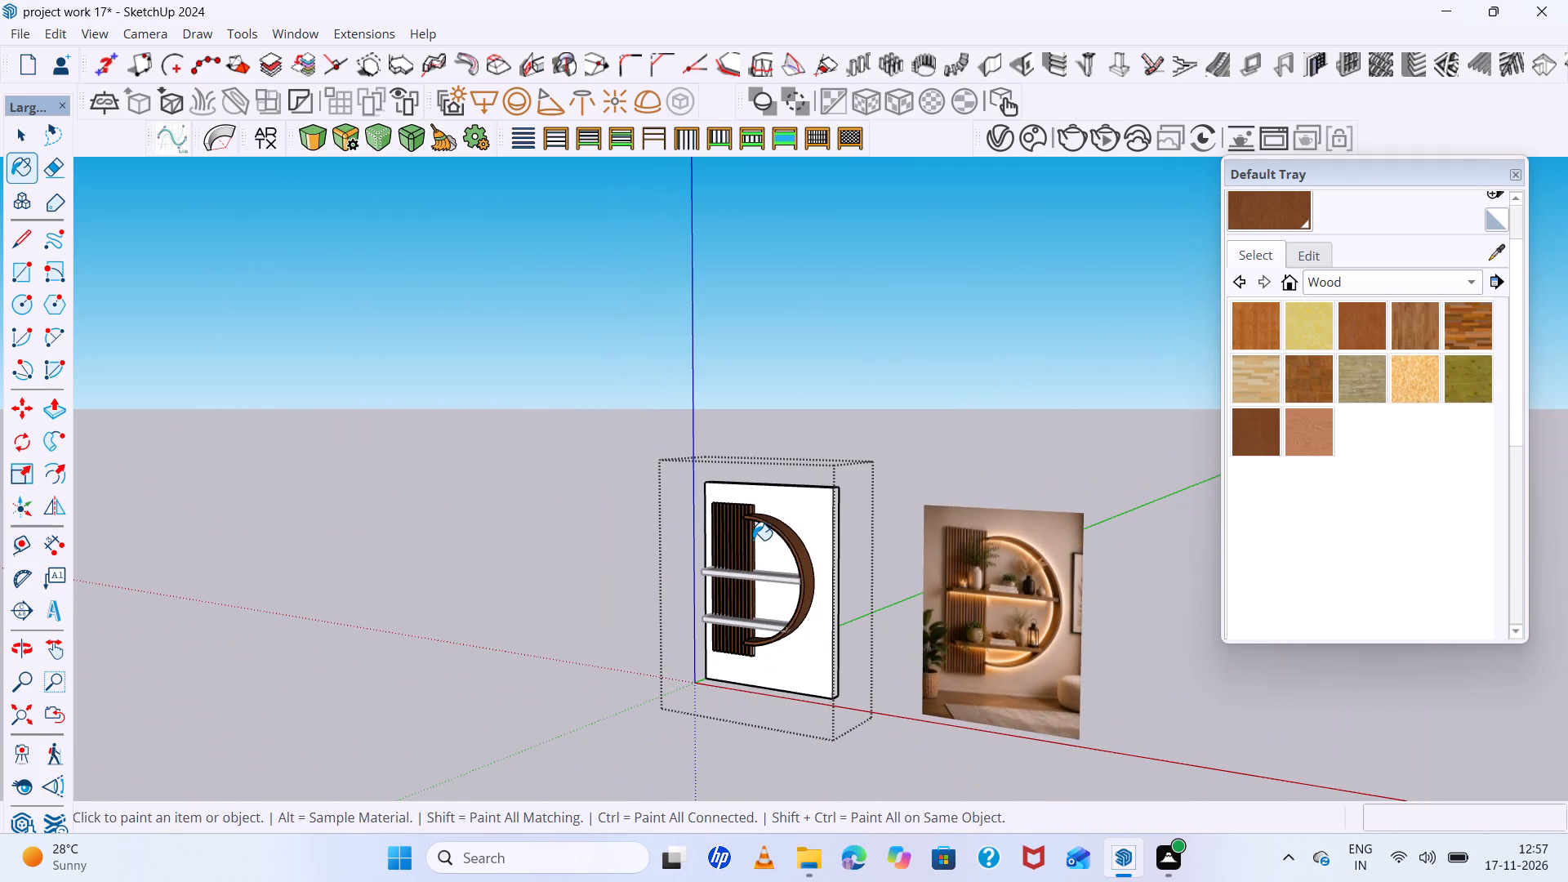
scroll(753, 540, down, 7)
middle_drag(753, 540, 767, 537)
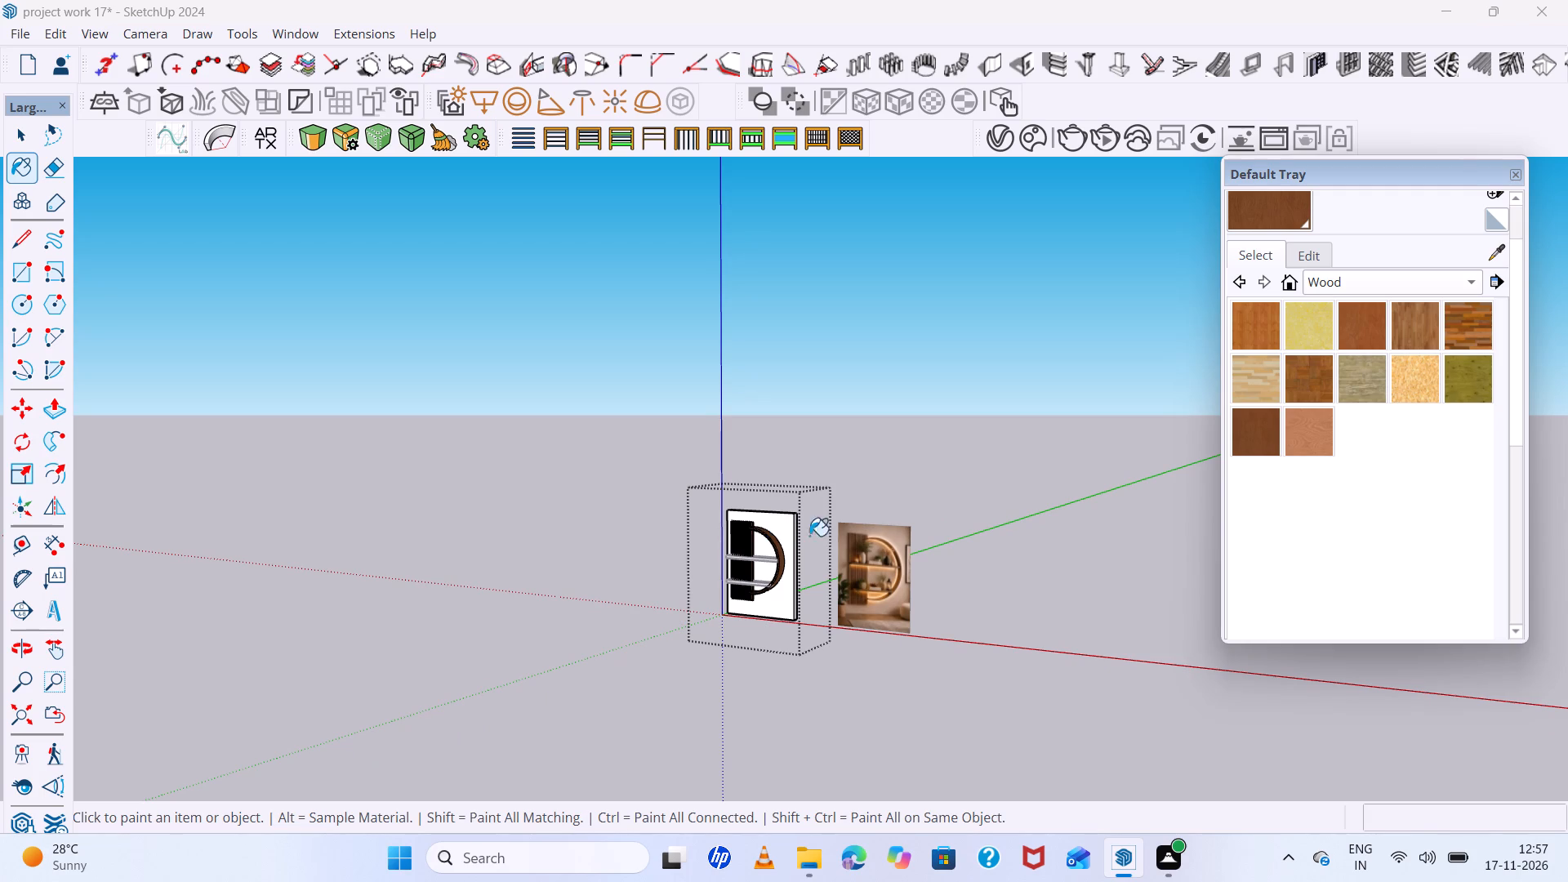
key(space)
click(850, 514)
Examine the painted slats and curved frame from several angles and compare them with the reference image.
scroll(752, 581, up, 10)
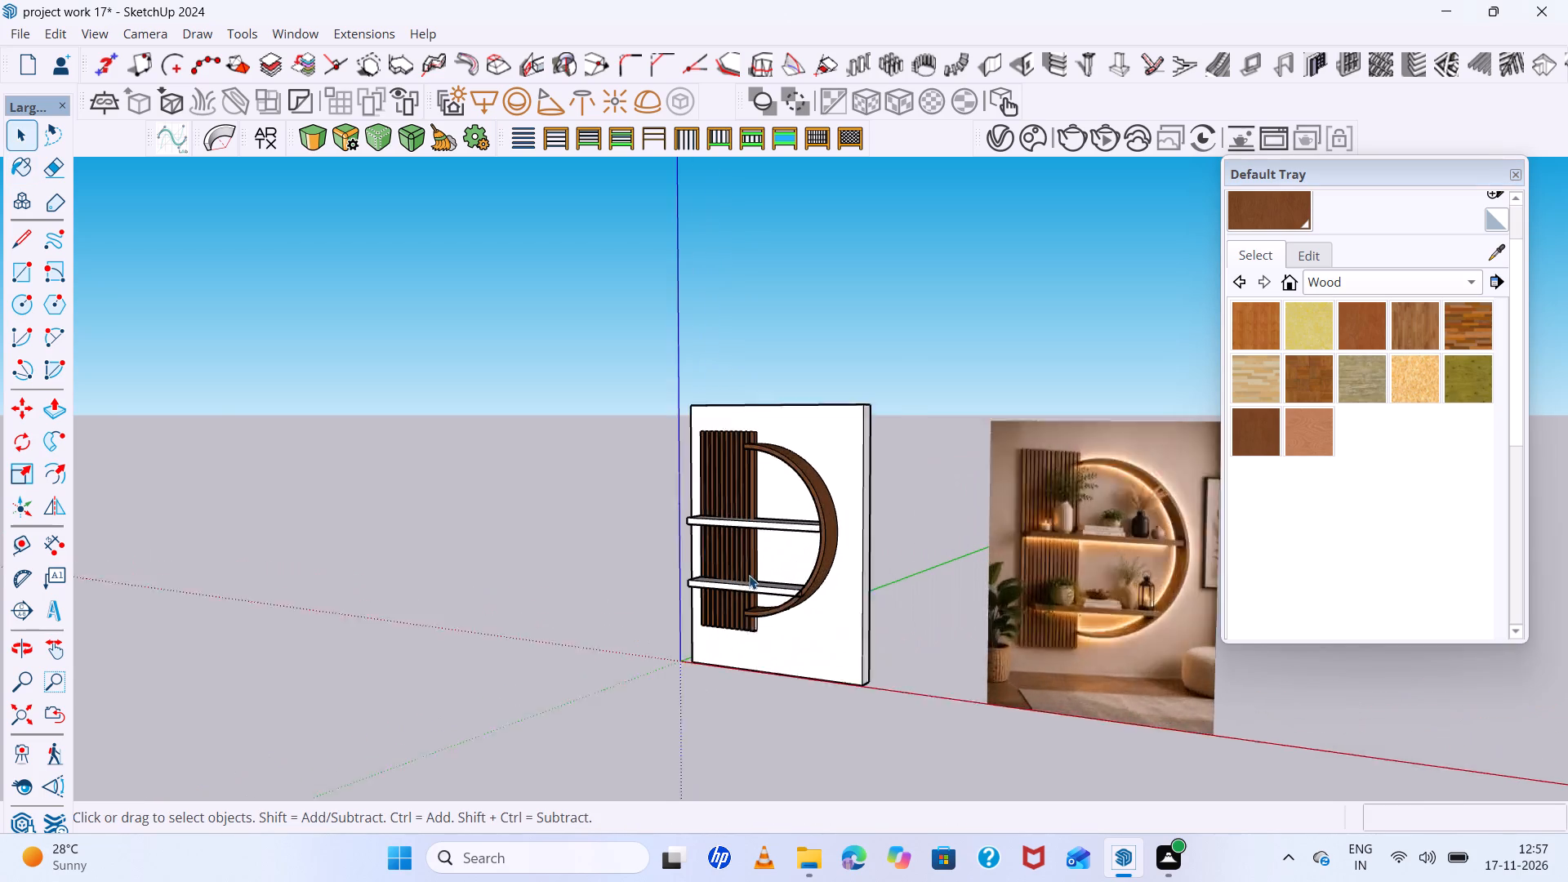
scroll(749, 575, up, 1)
scroll(748, 571, down, 1)
middle_drag(748, 571, 791, 574)
scroll(783, 558, up, 5)
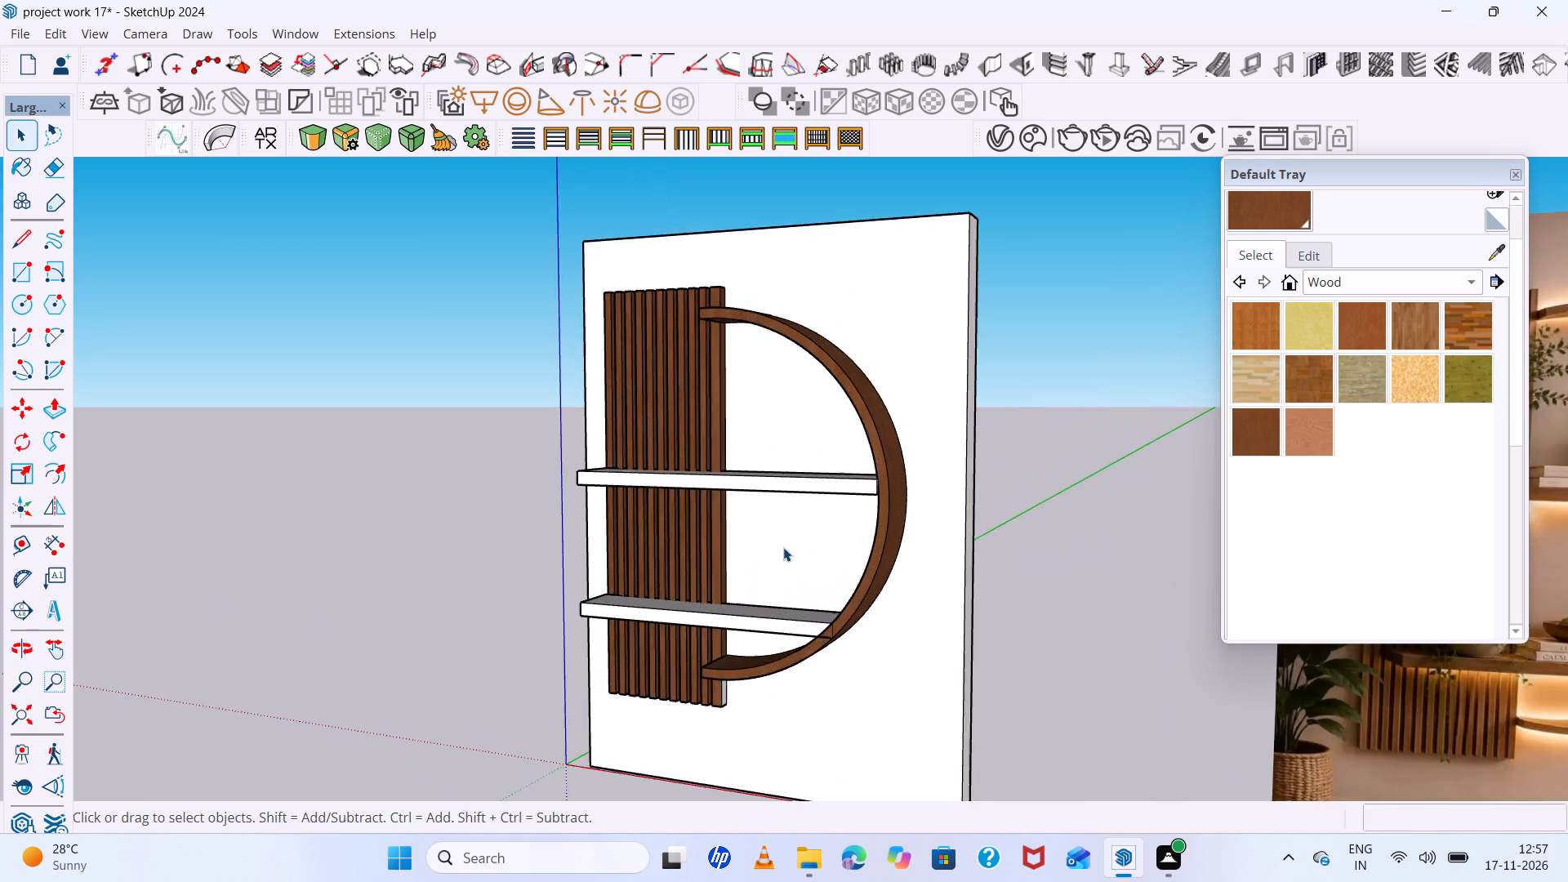
scroll(783, 547, up, 6)
scroll(661, 527, down, 11)
middle_drag(657, 528, 807, 541)
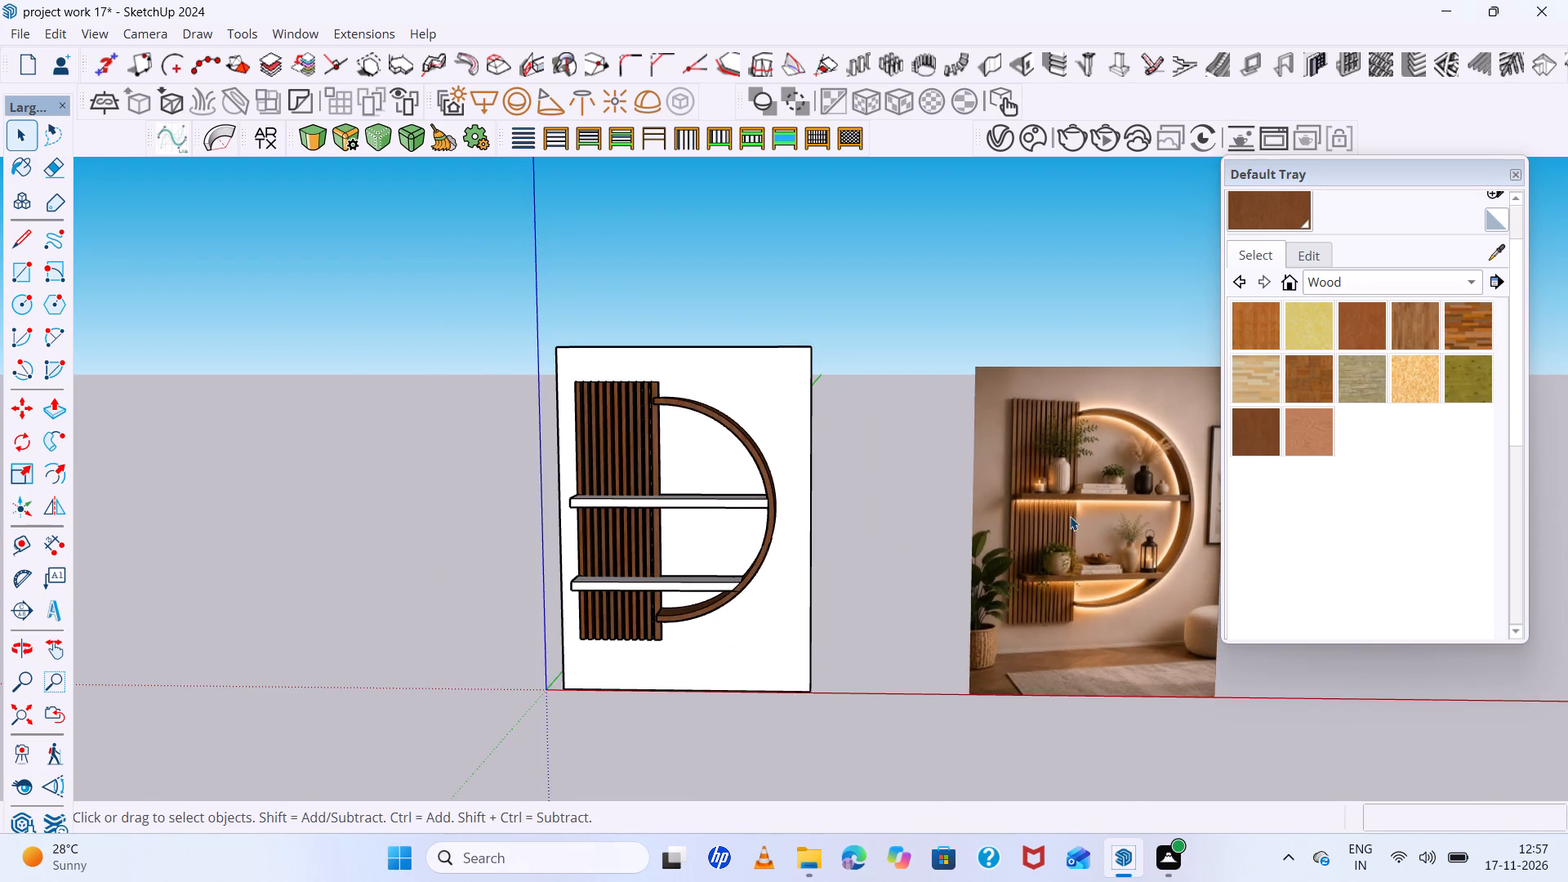
scroll(1076, 516, up, 4)
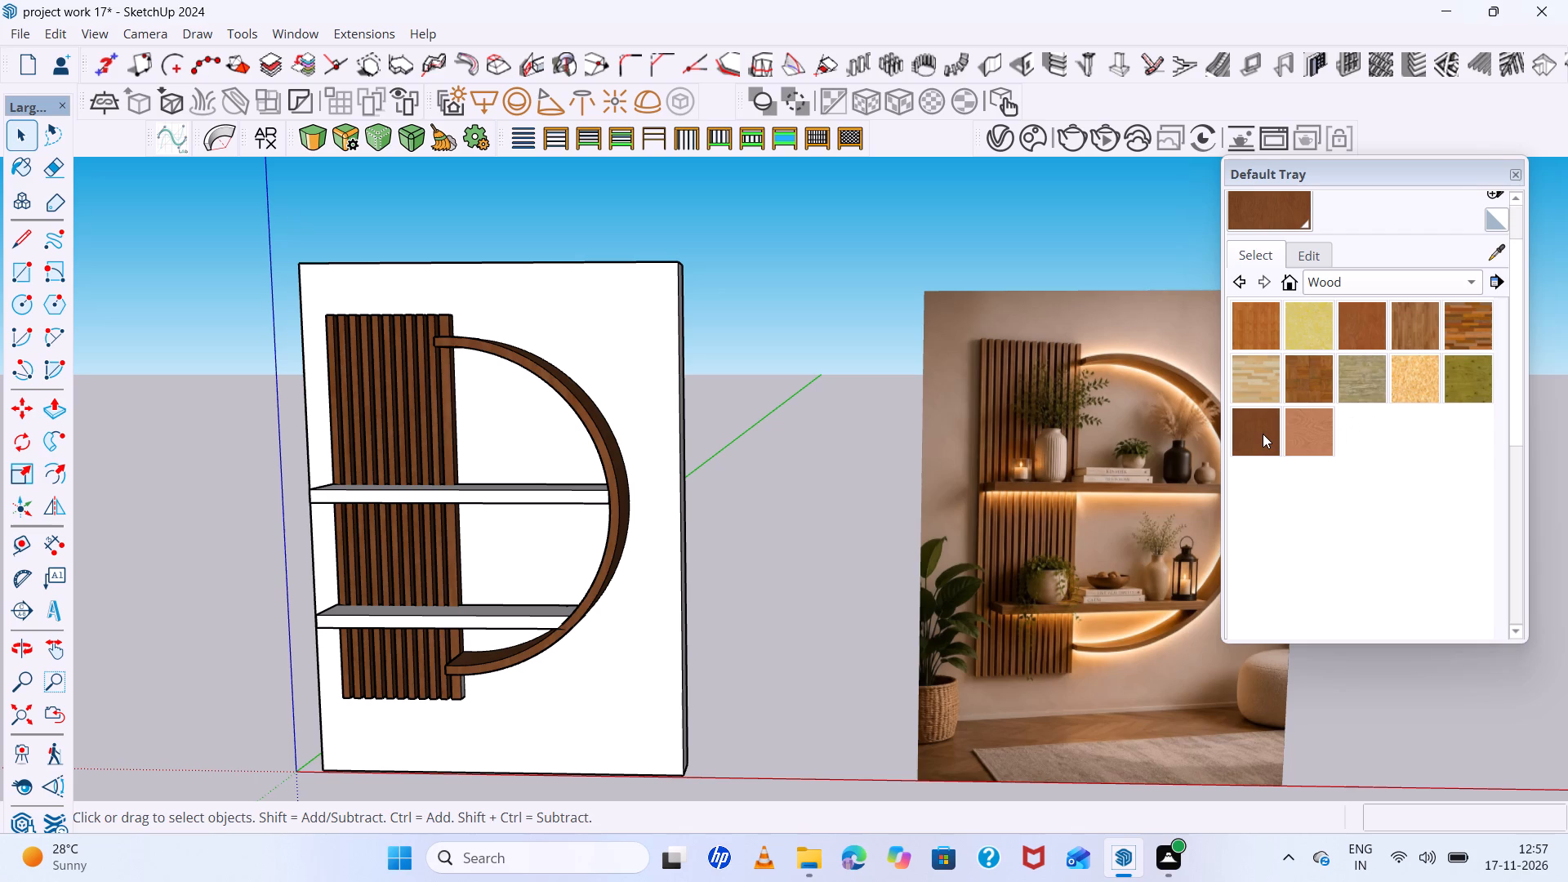
Paint the lower shelf with the same dark brown wood used on the slats.
click(1263, 434)
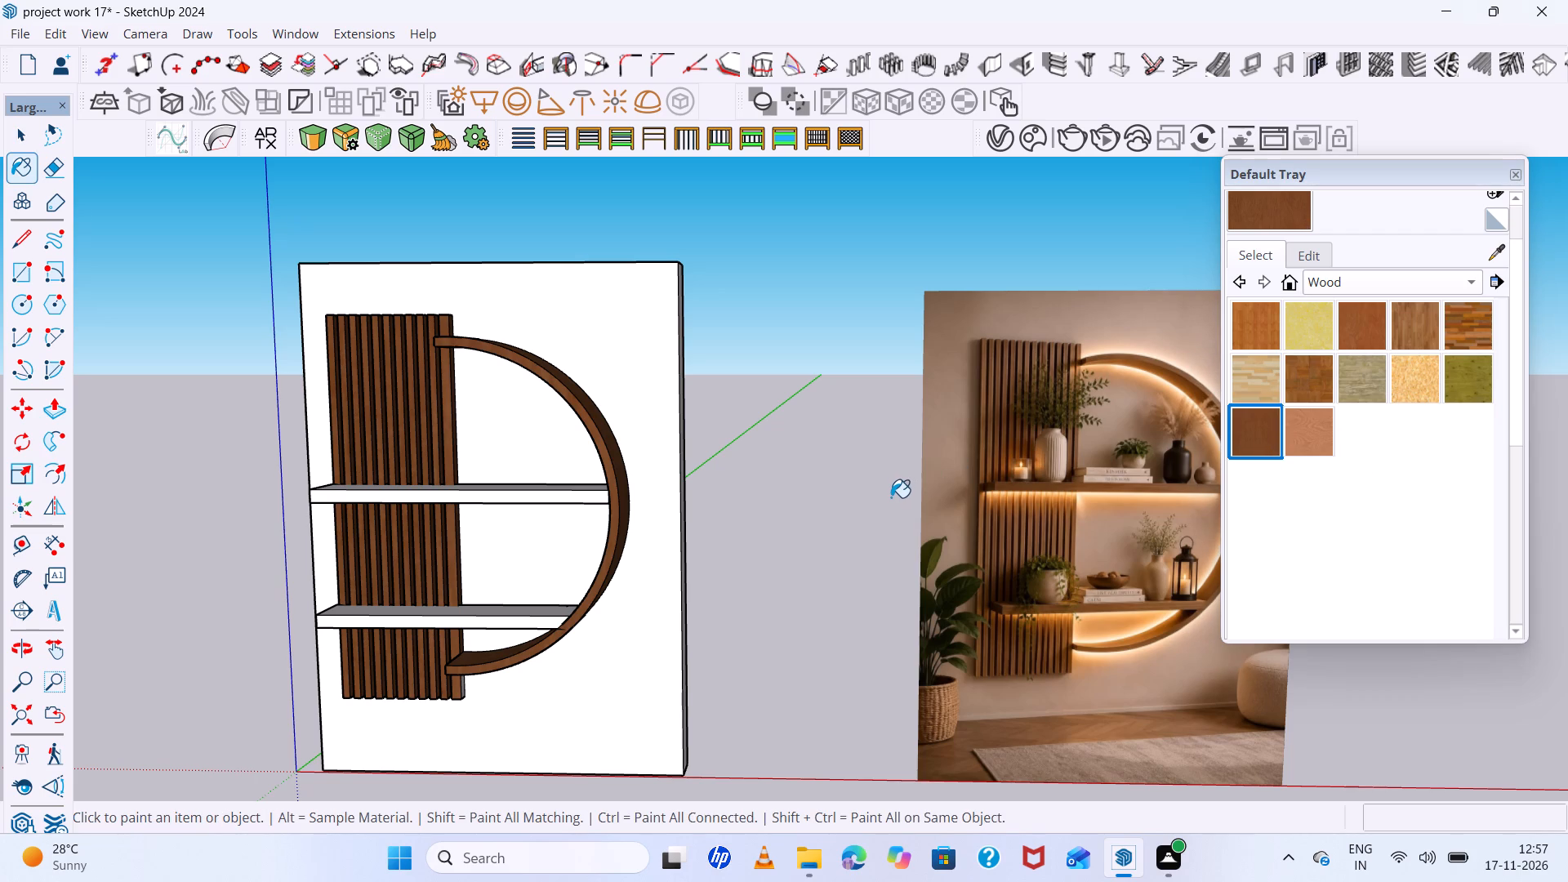
scroll(891, 497, down, 4)
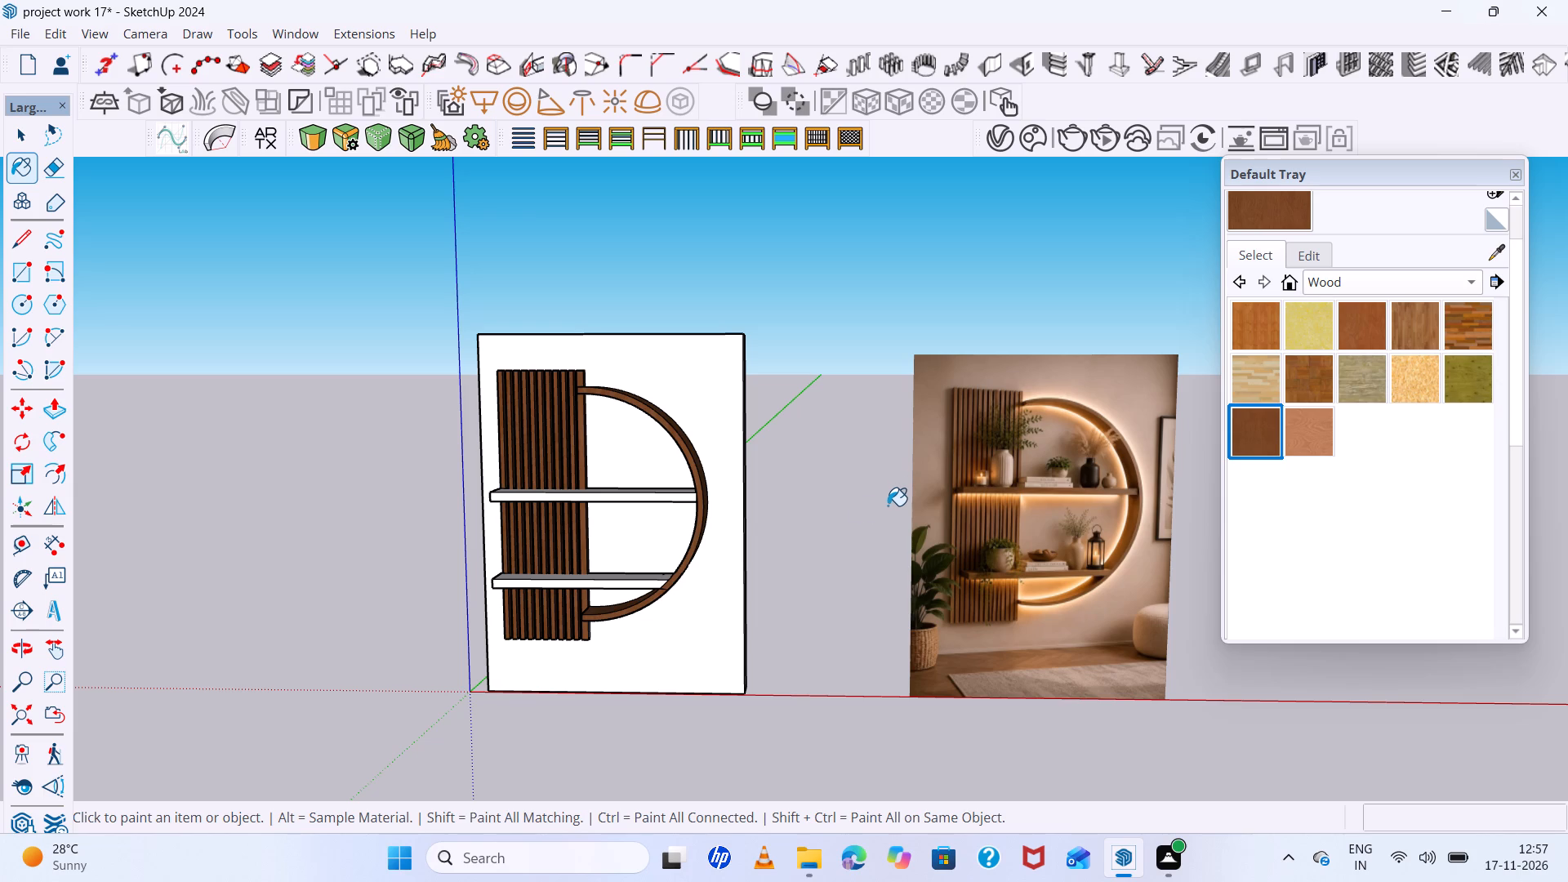
scroll(736, 527, up, 5)
scroll(1005, 587, down, 6)
scroll(210, 641, down, 2)
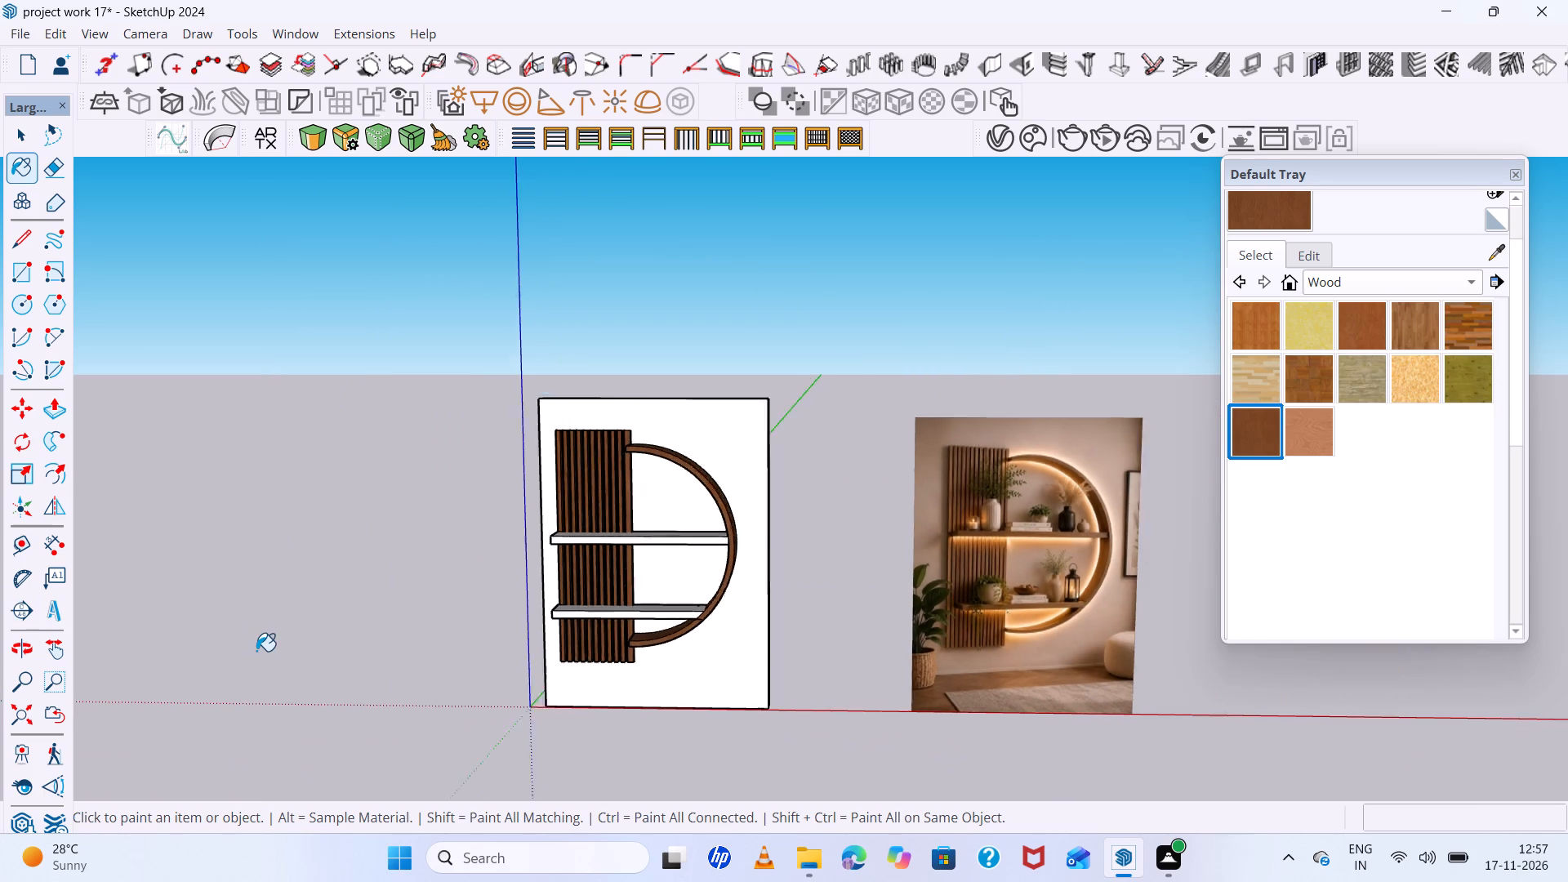
scroll(256, 651, down, 3)
scroll(256, 651, up, 4)
scroll(256, 651, down, 4)
middle_drag(425, 671, 572, 588)
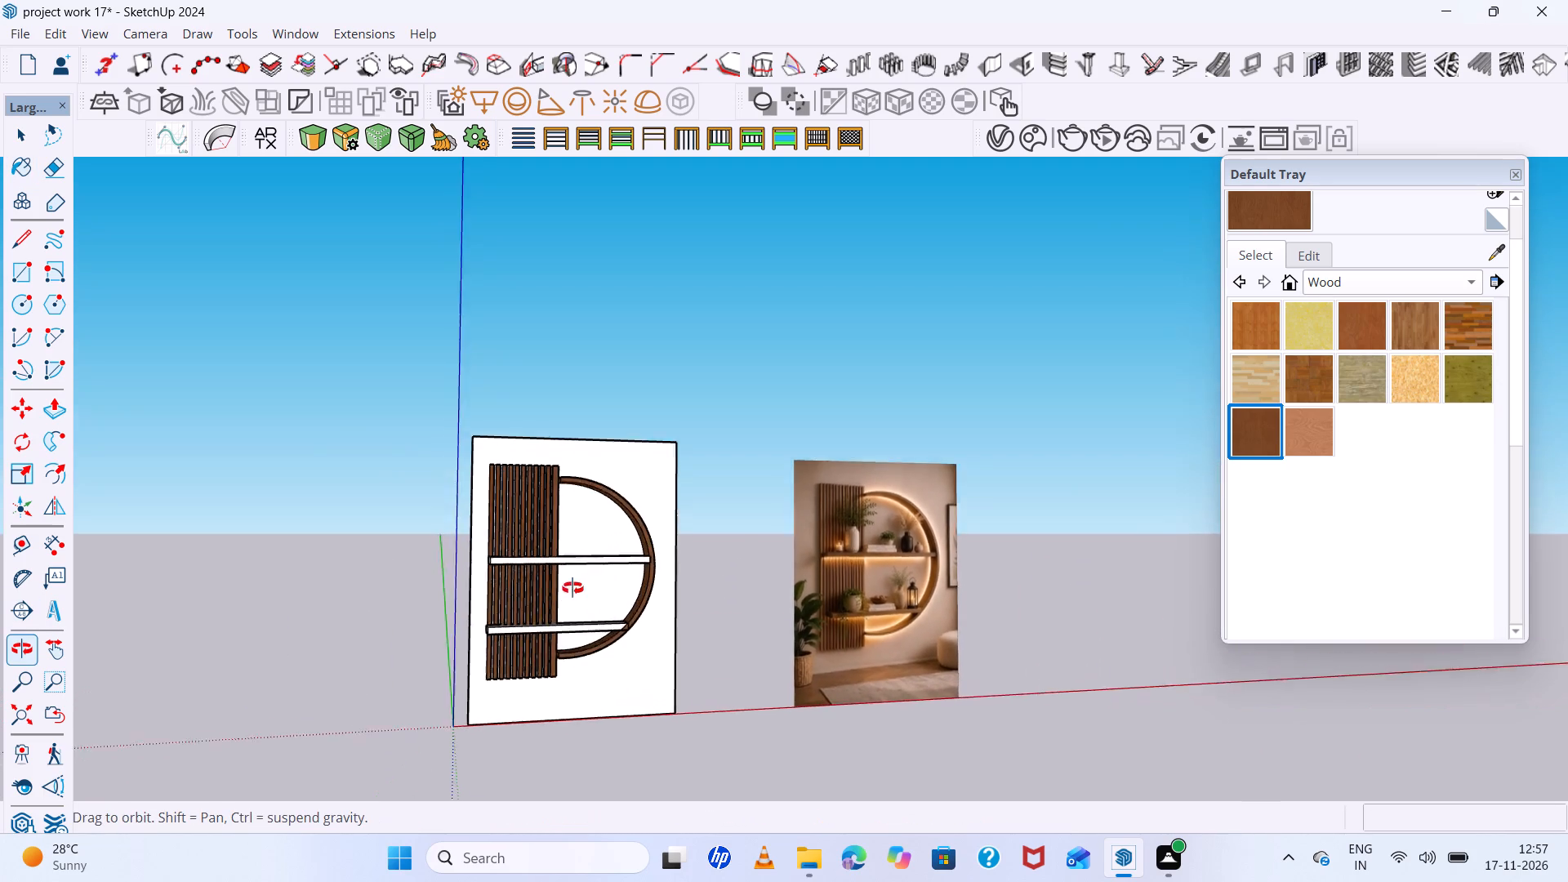
middle_drag(572, 588, 572, 552)
scroll(507, 630, up, 15)
middle_drag(492, 624, 623, 648)
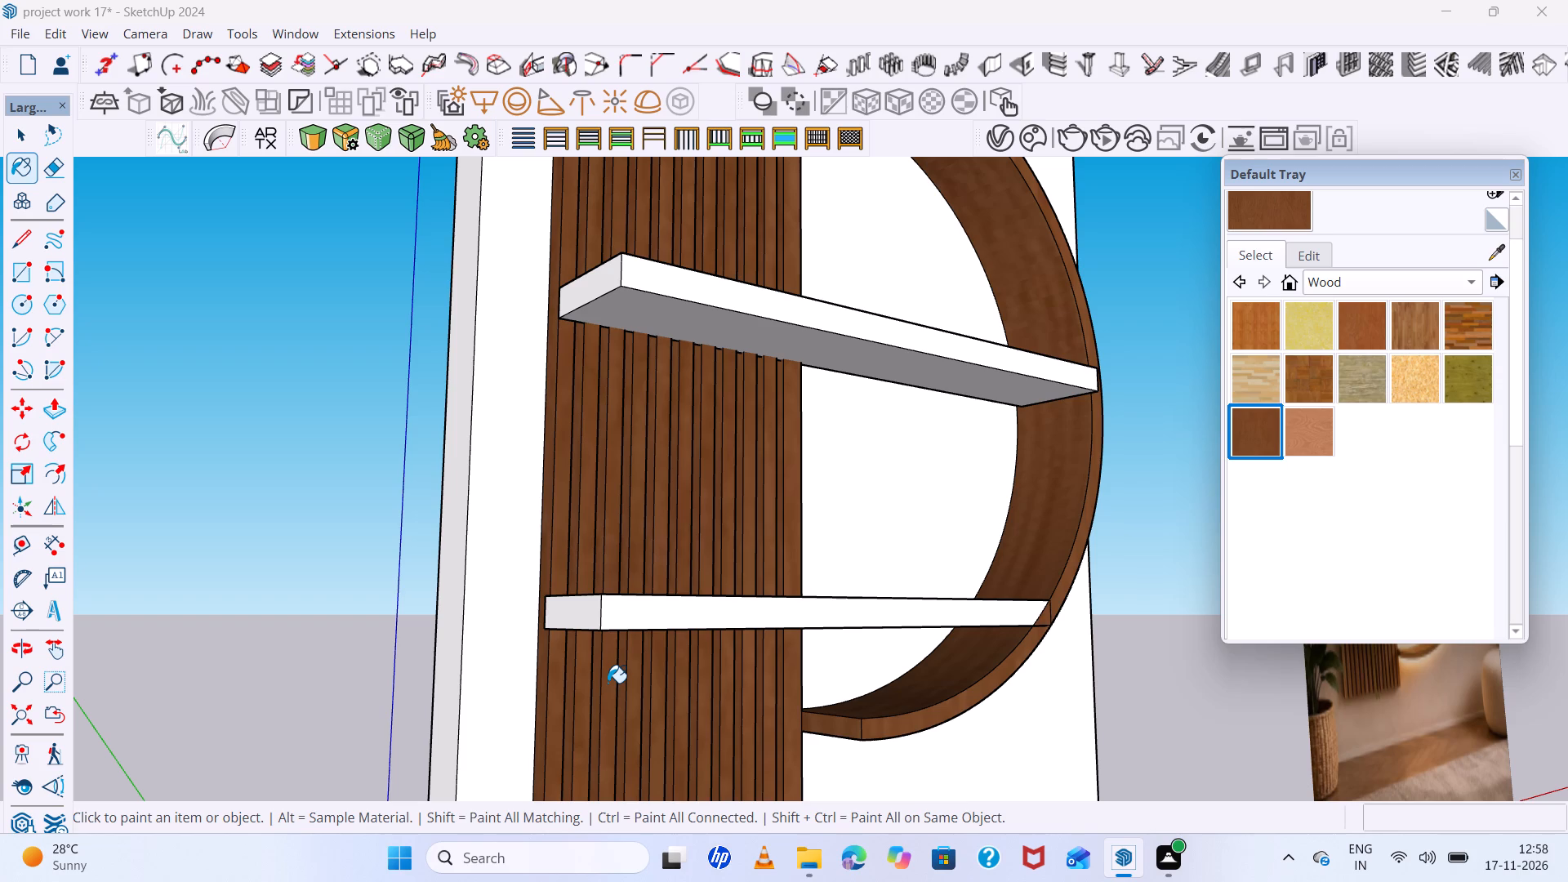
scroll(581, 615, up, 4)
scroll(580, 619, down, 4)
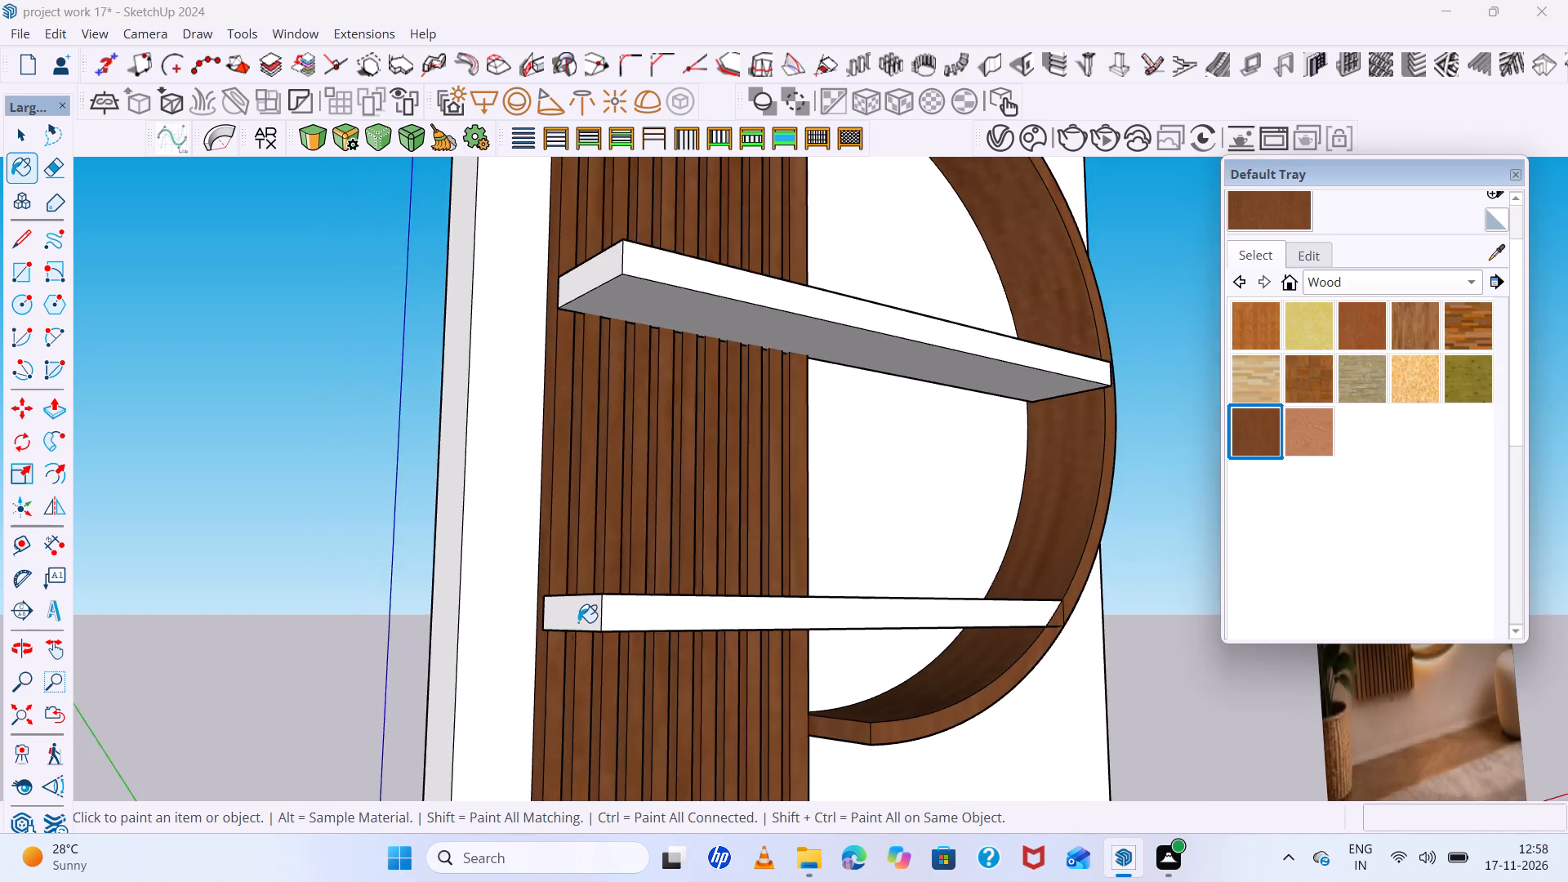
middle_drag(577, 624, 552, 728)
scroll(572, 673, up, 5)
click(580, 663)
click(623, 635)
scroll(621, 649, down, 3)
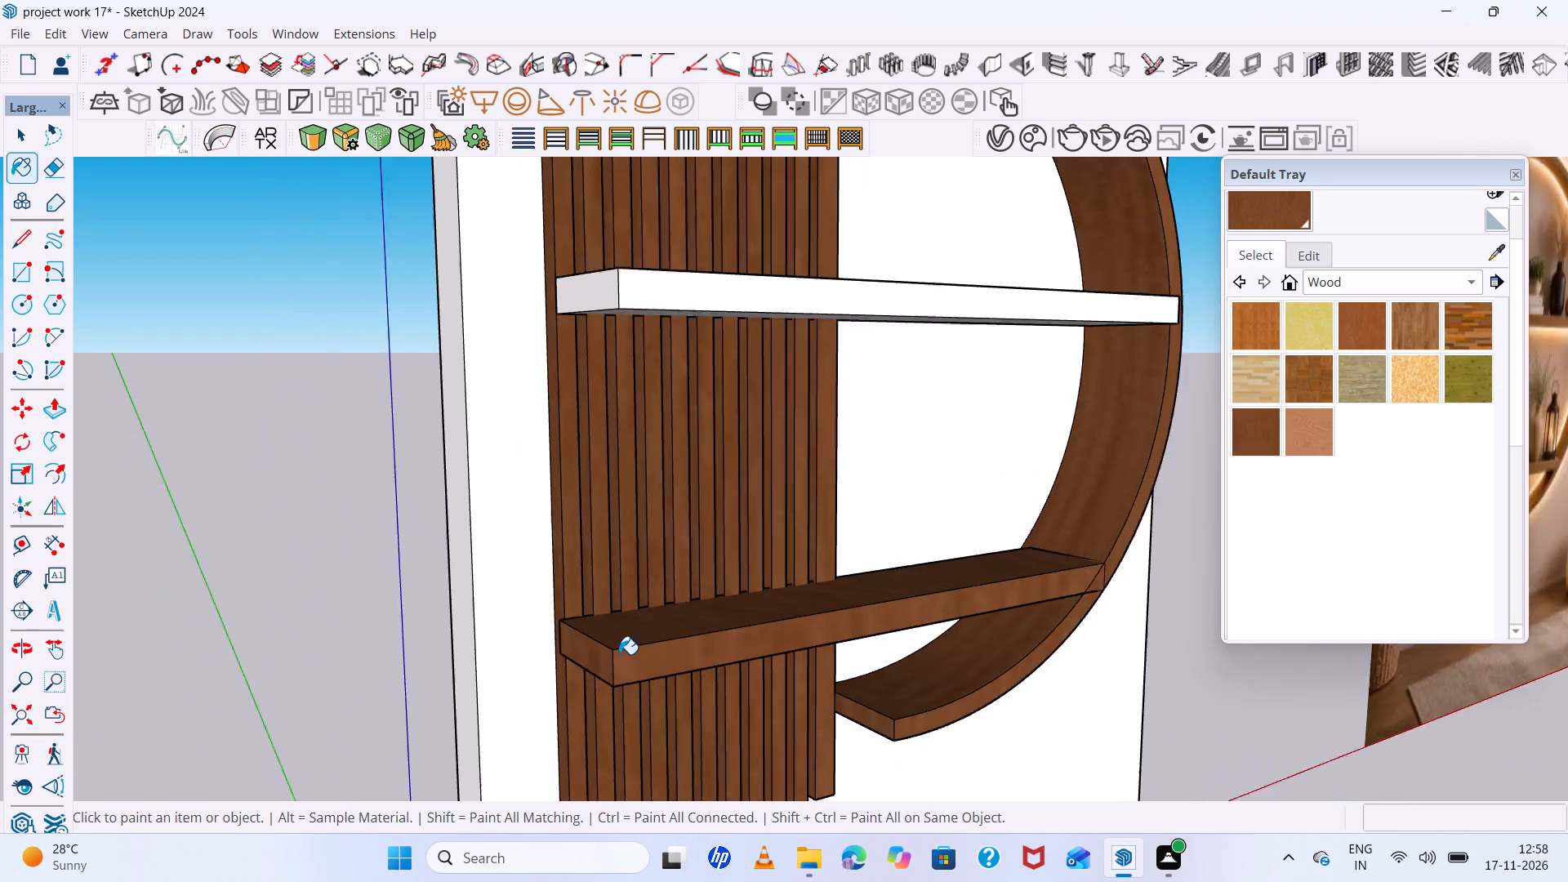
Paint the upper shelf with the same dark brown wood.
scroll(619, 654, down, 15)
scroll(657, 563, up, 11)
click(564, 532)
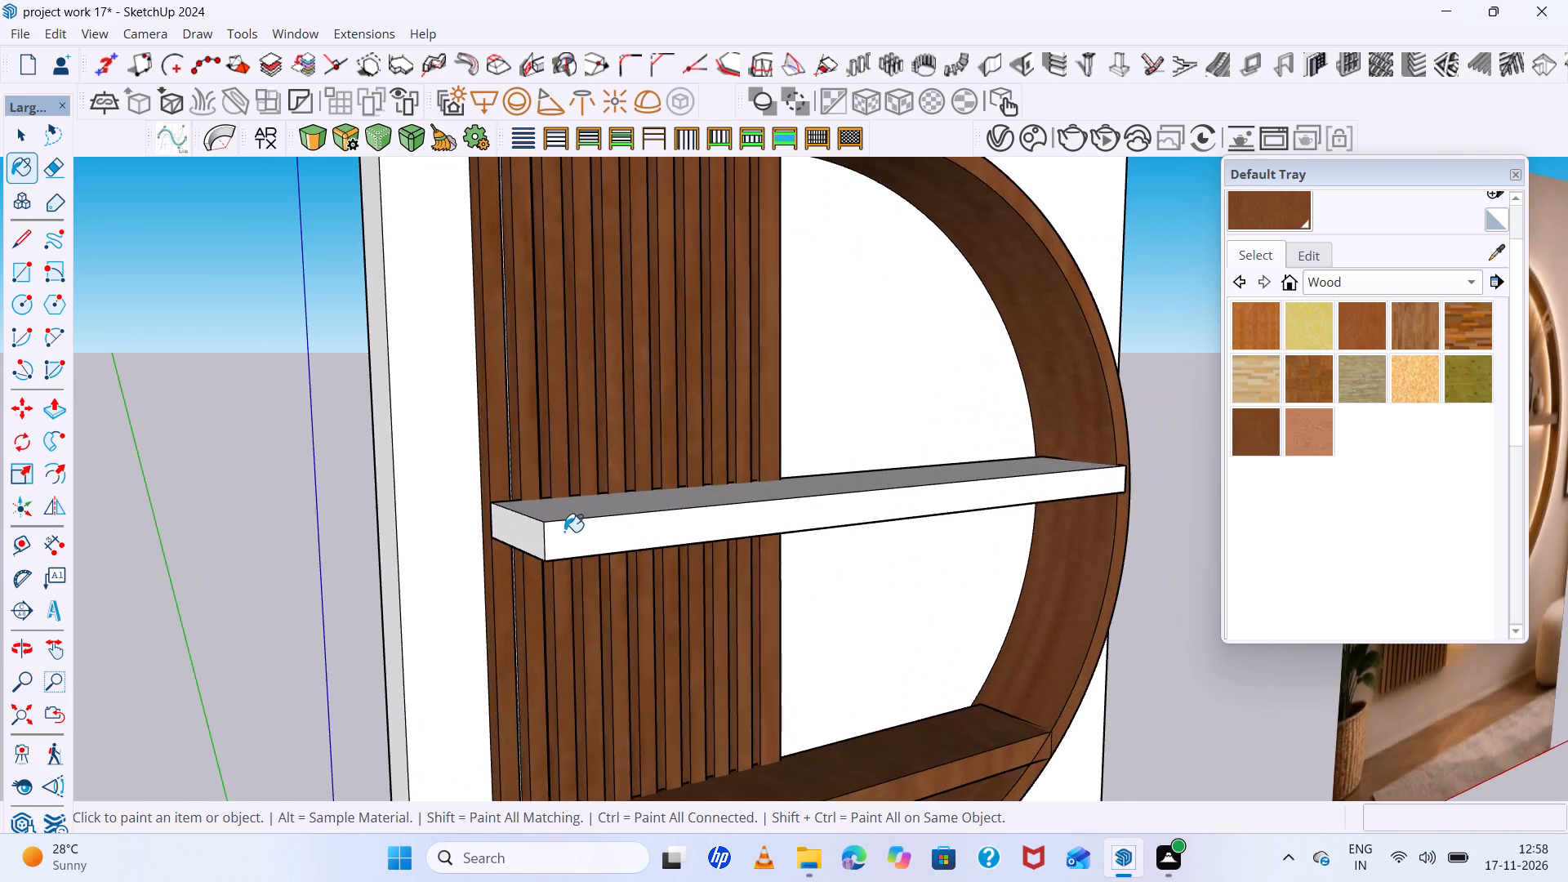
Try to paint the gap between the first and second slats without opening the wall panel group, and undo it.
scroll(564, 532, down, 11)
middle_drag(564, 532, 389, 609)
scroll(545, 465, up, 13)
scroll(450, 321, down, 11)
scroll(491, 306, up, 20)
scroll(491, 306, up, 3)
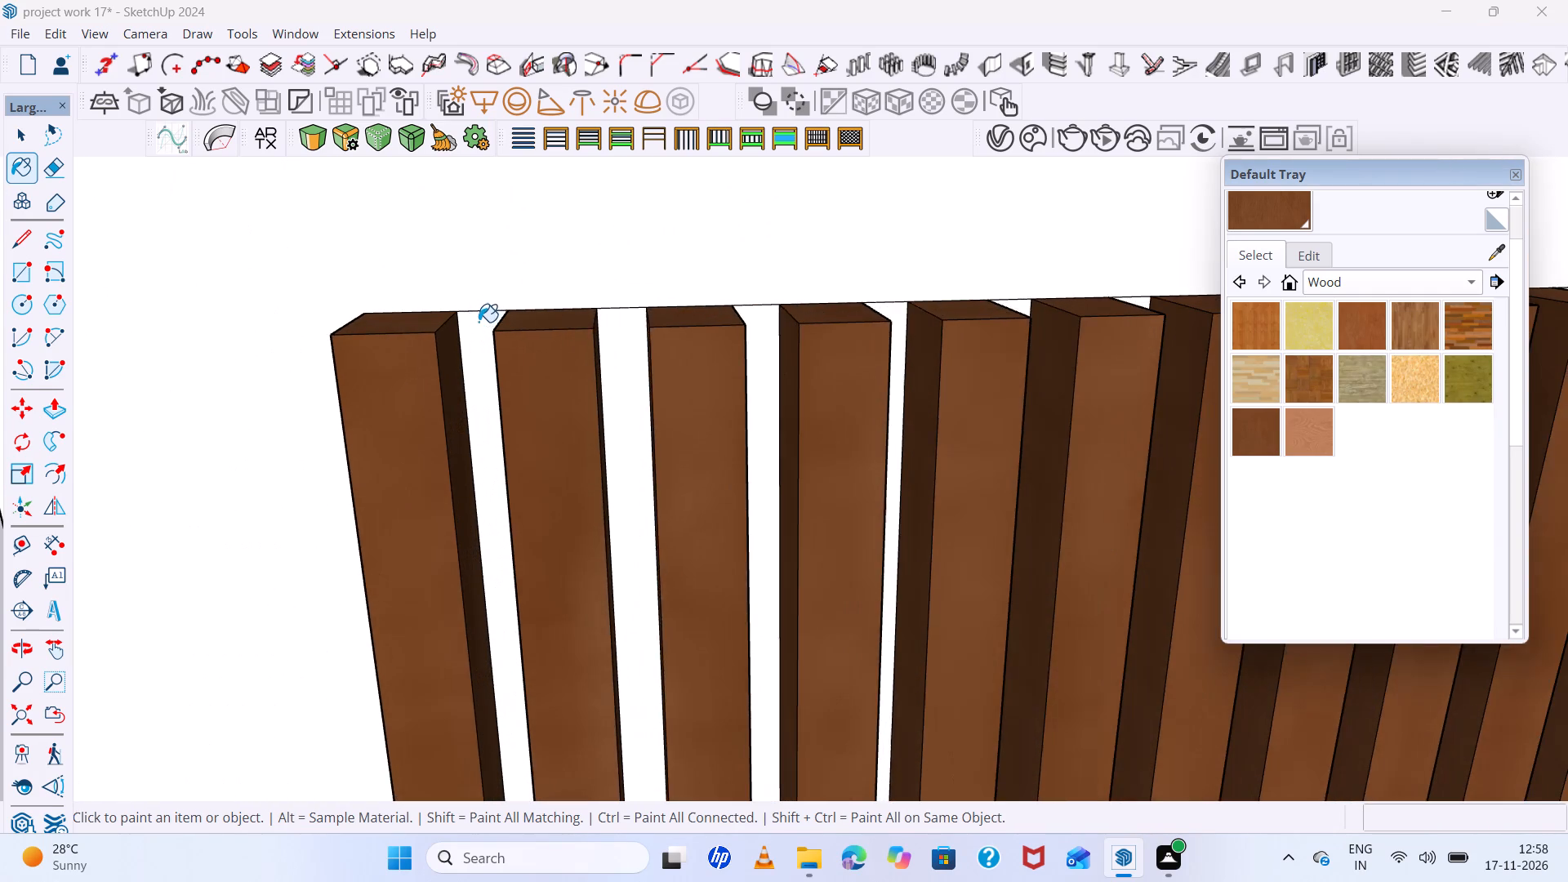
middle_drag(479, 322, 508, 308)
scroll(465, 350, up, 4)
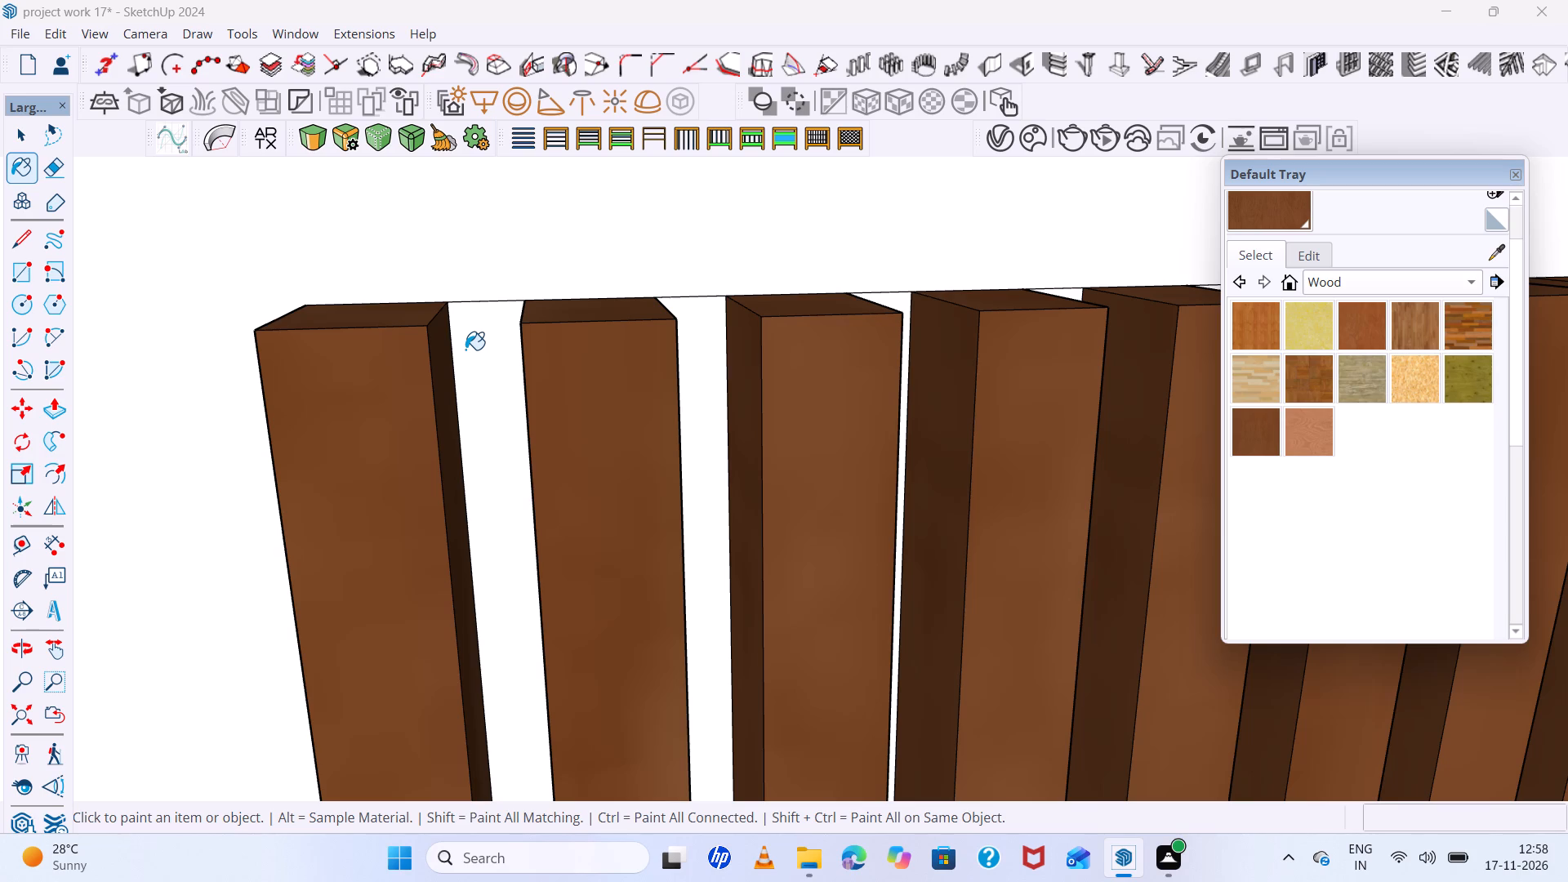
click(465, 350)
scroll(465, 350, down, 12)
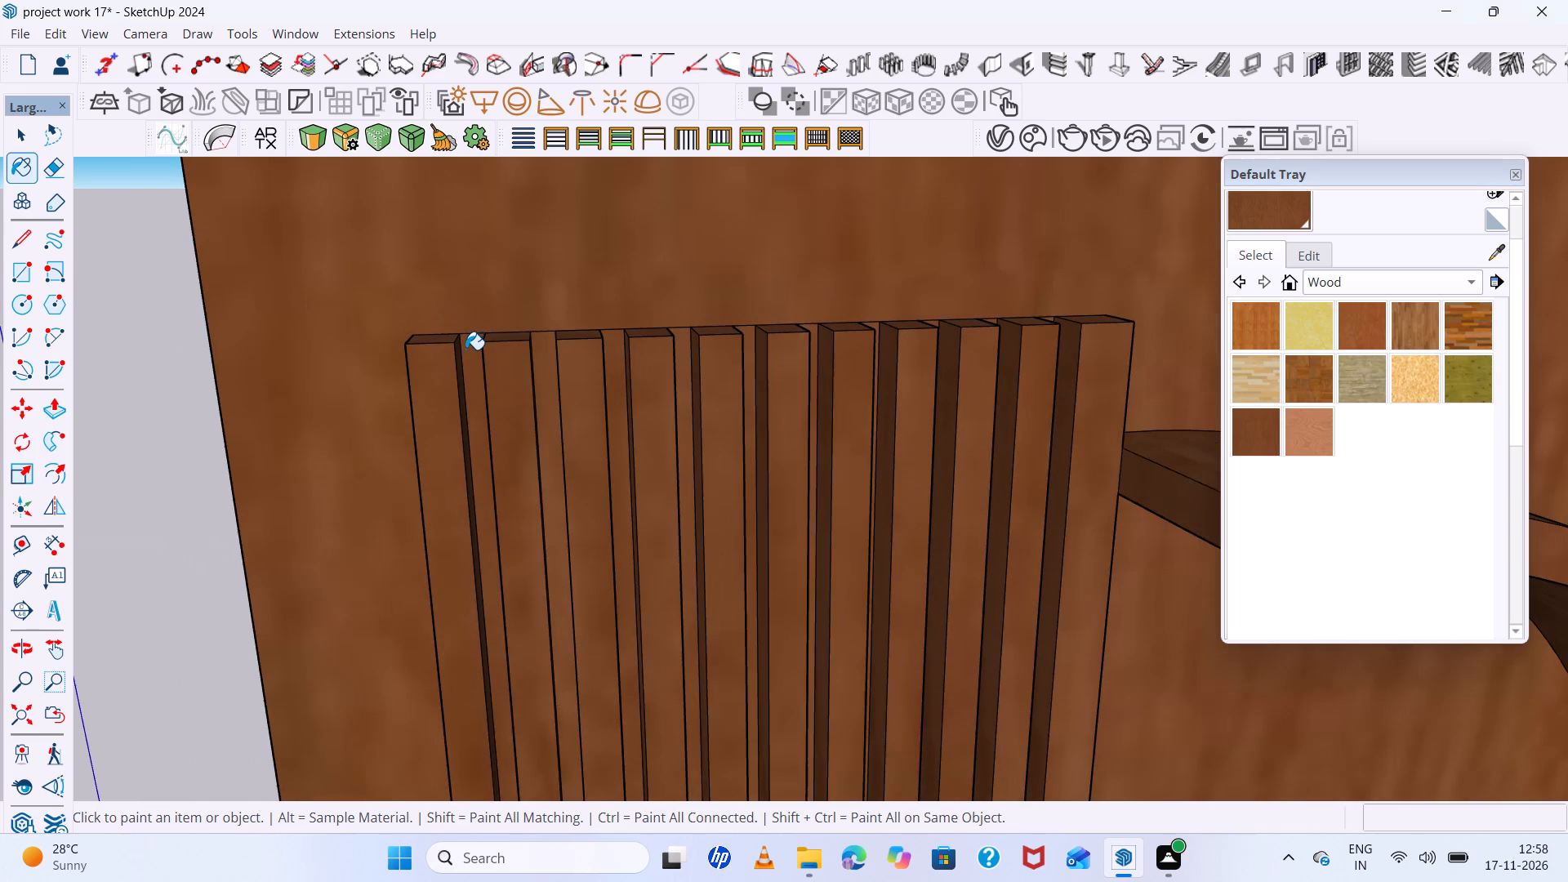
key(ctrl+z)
Open the wall panel group and paint the wall strips between the first three slats with the dark brown wood.
scroll(465, 350, up, 5)
key(space)
click(465, 350)
scroll(465, 350, up, 4)
double_click(465, 350)
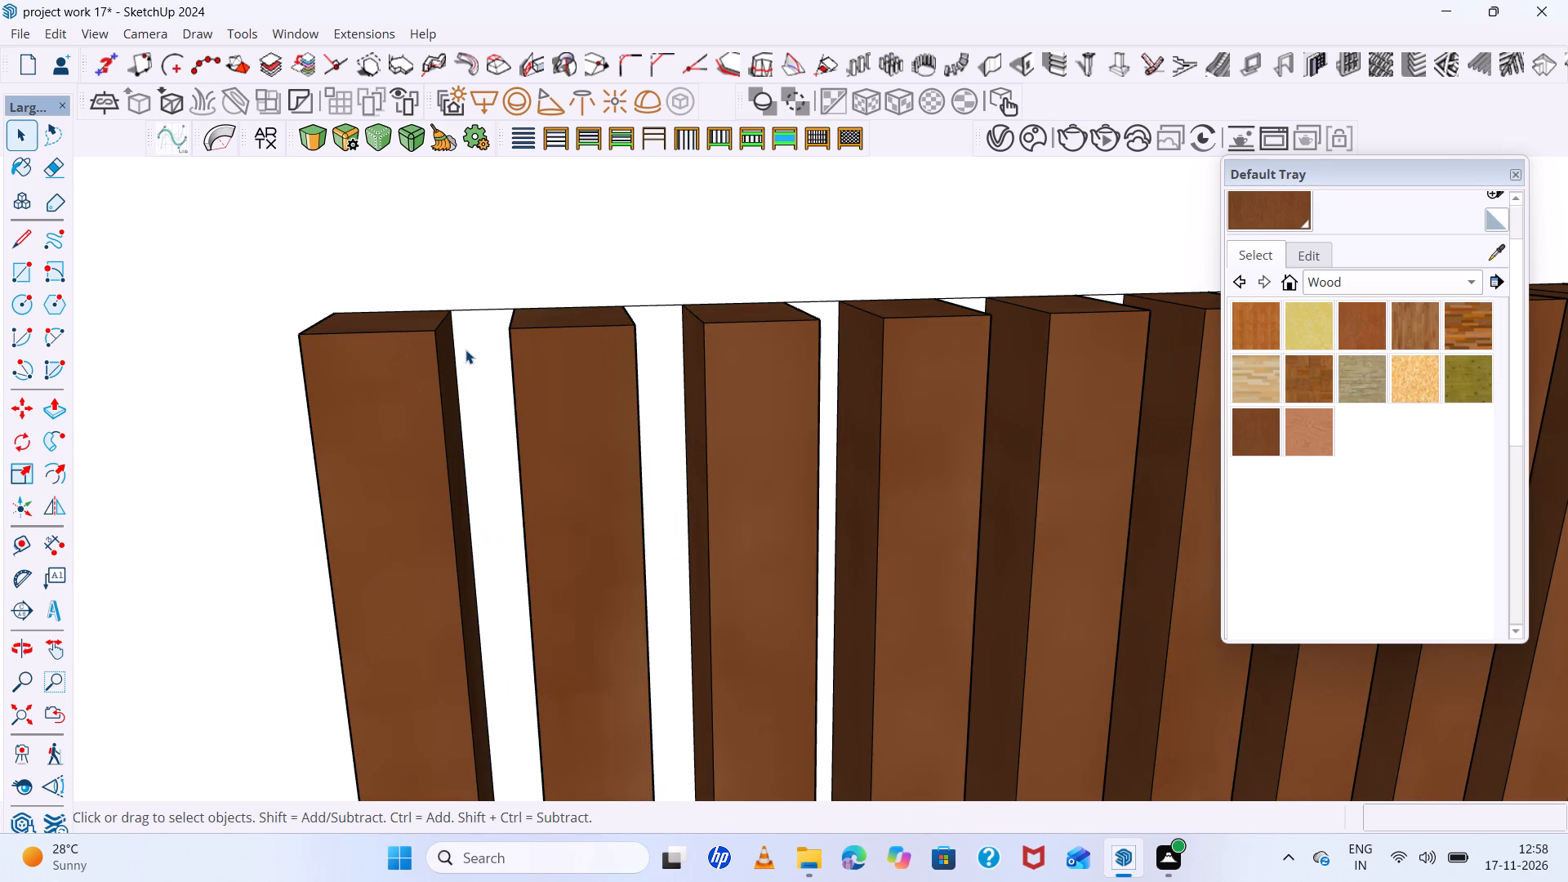
click(1261, 438)
scroll(628, 333, up, 5)
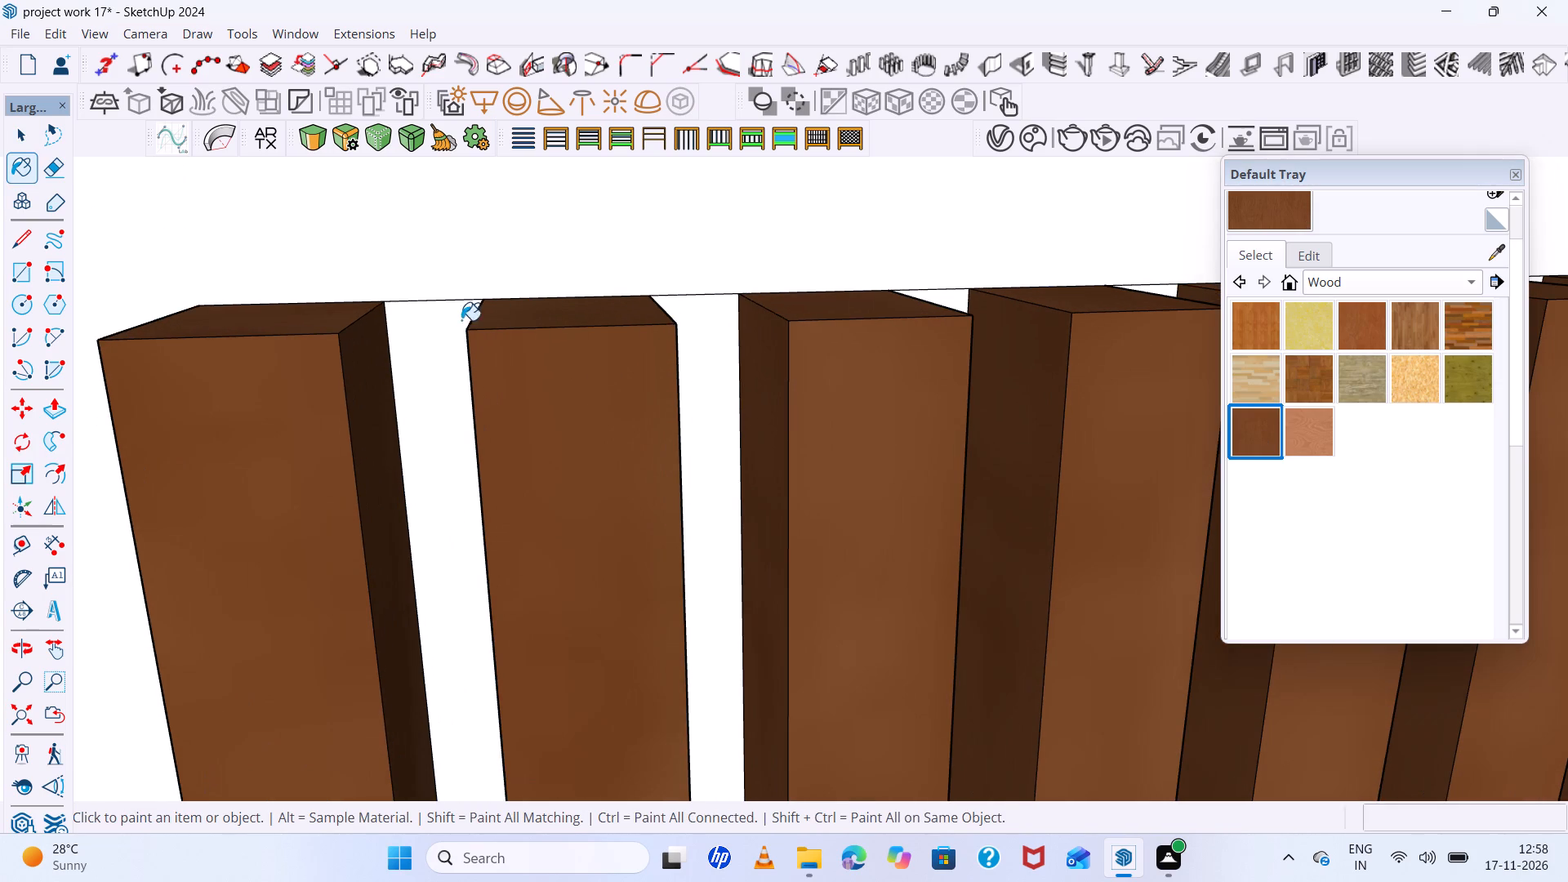
click(447, 320)
click(703, 348)
scroll(528, 341, down, 12)
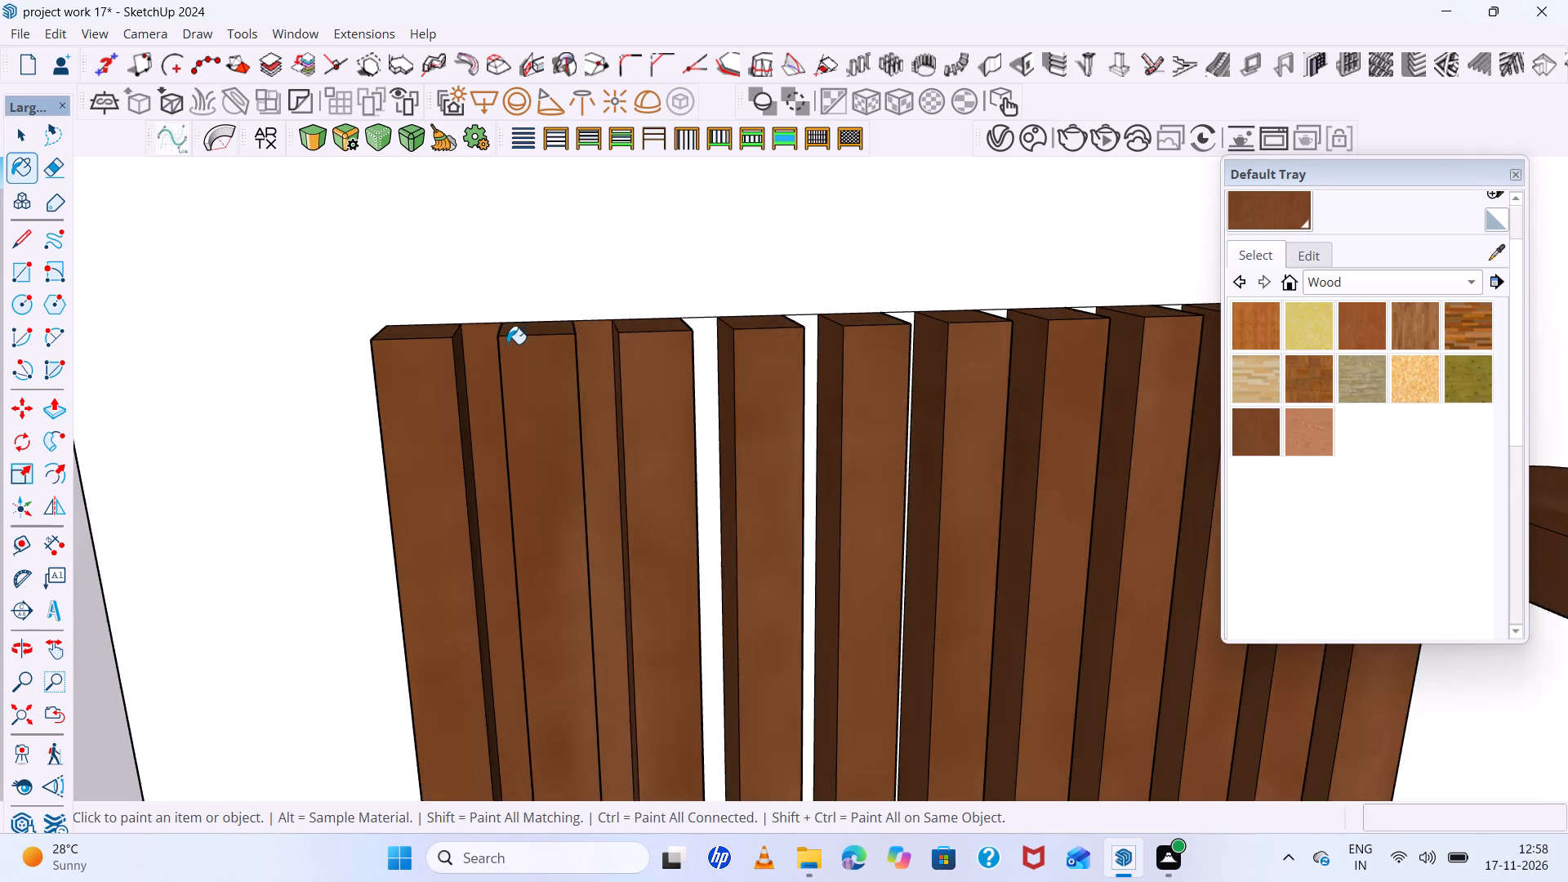
Paint the four wall strips between the third and seventh slats with the same dark brown wood.
scroll(507, 344, down, 5)
middle_drag(622, 403, 544, 381)
scroll(602, 350, up, 9)
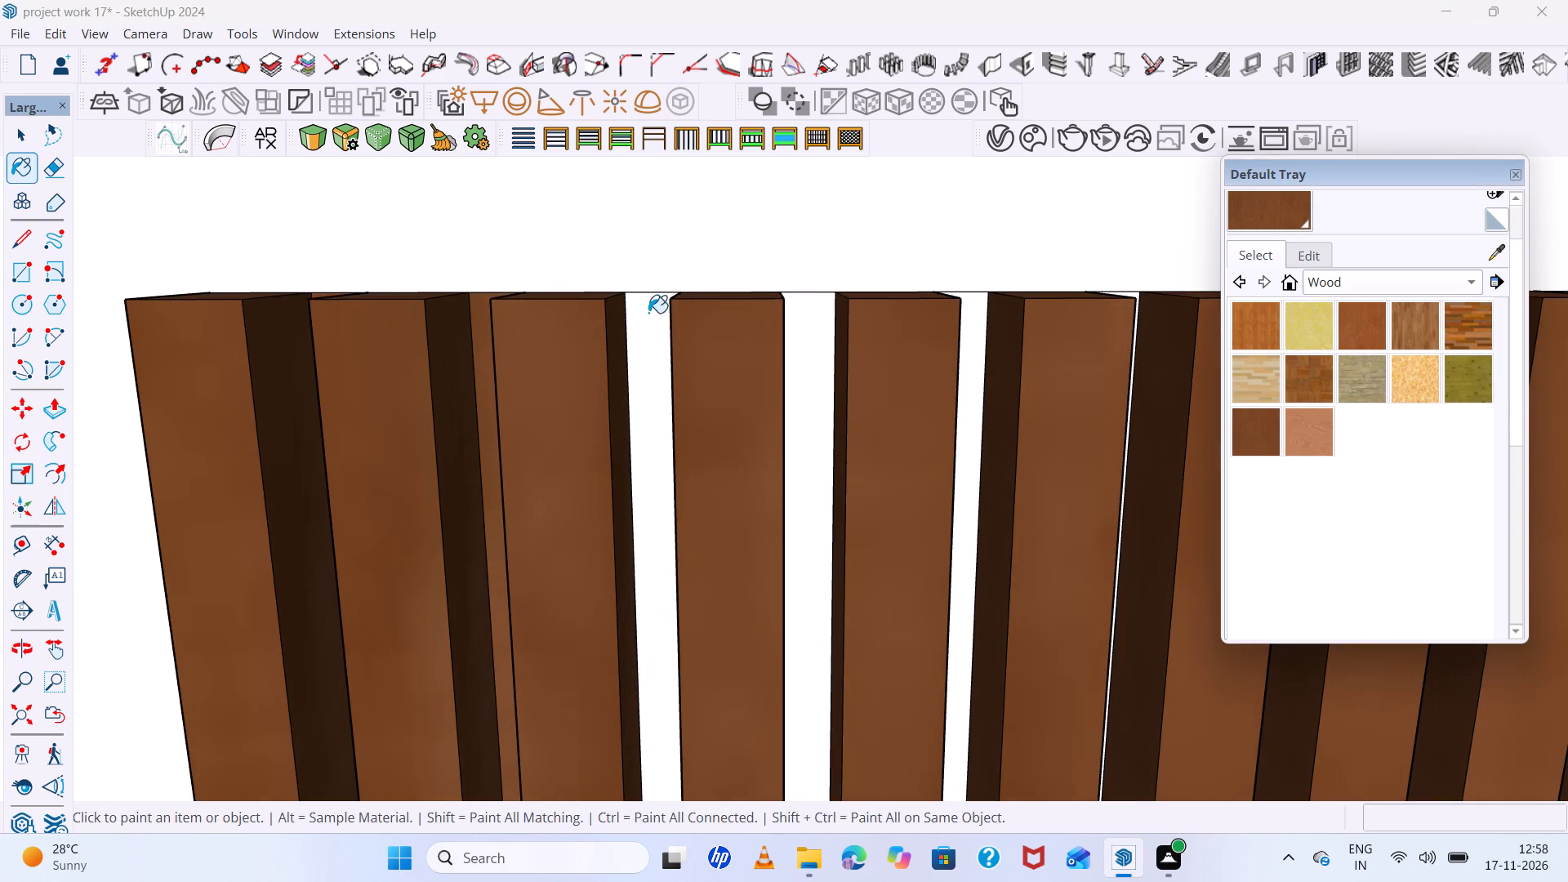
click(648, 313)
scroll(546, 357, down, 5)
scroll(726, 363, up, 4)
click(720, 353)
scroll(565, 372, down, 3)
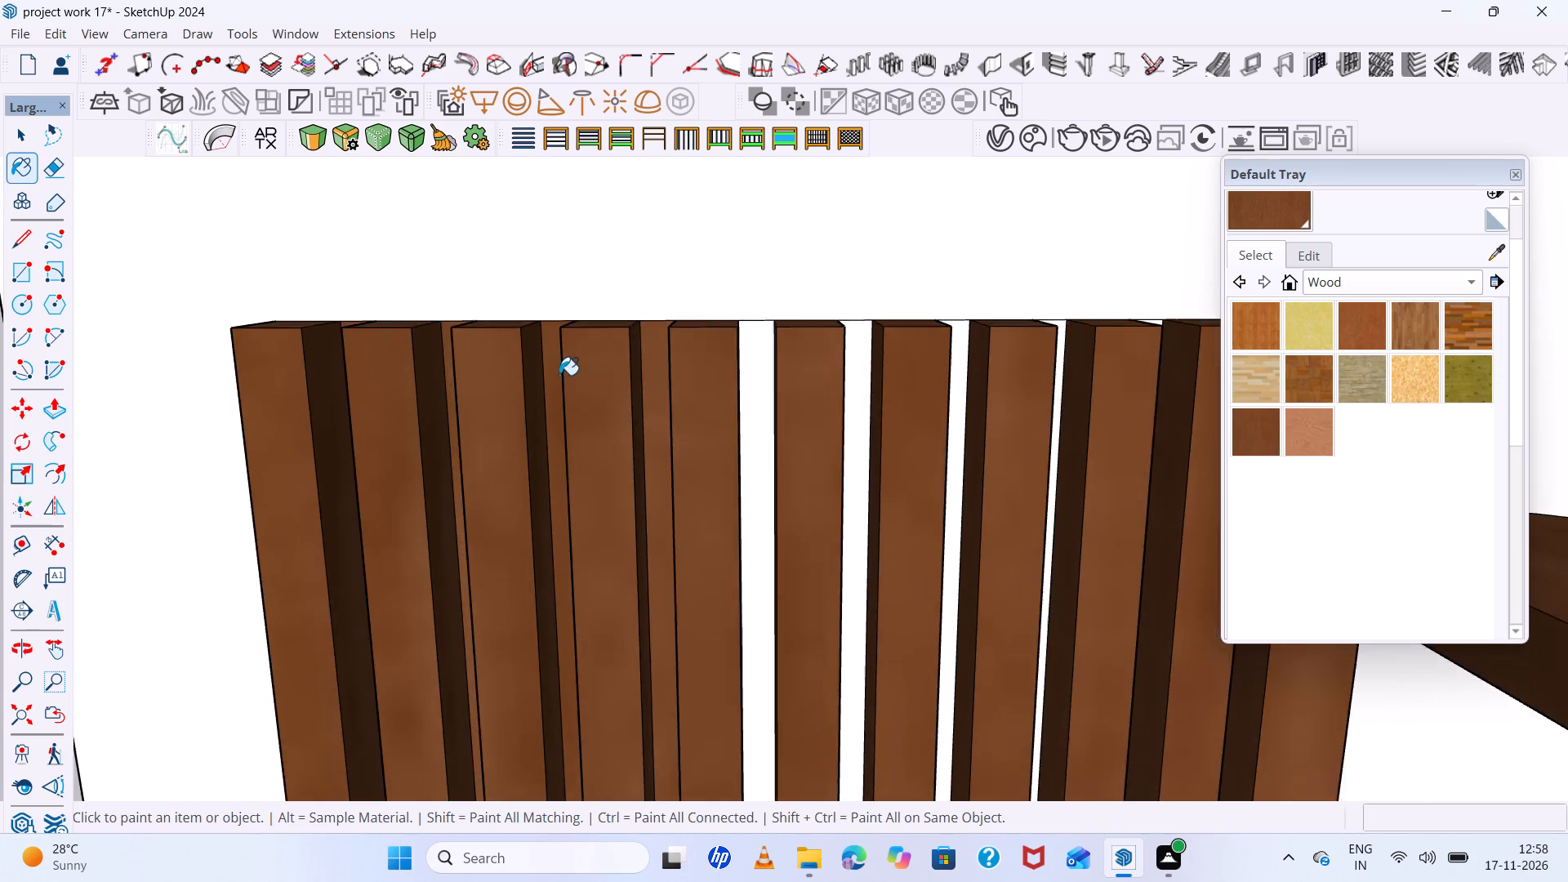
scroll(559, 375, down, 8)
scroll(693, 368, up, 10)
click(648, 335)
scroll(585, 338, down, 5)
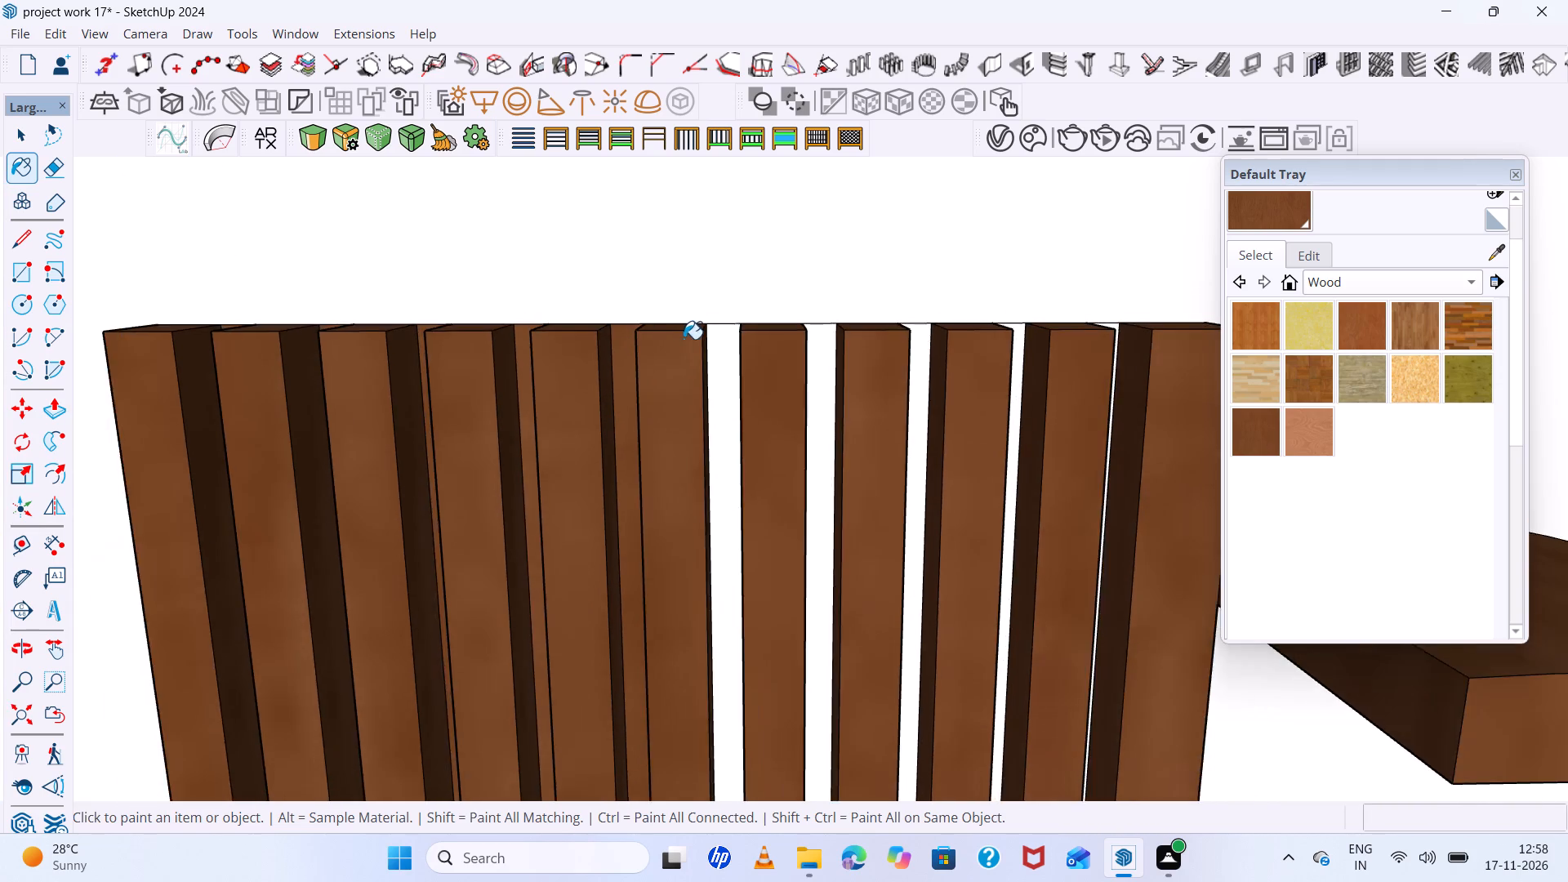
scroll(684, 339, up, 5)
click(731, 344)
Paint the remaining four wall strips between the seventh and last slats with the same dark brown wood.
scroll(568, 364, down, 16)
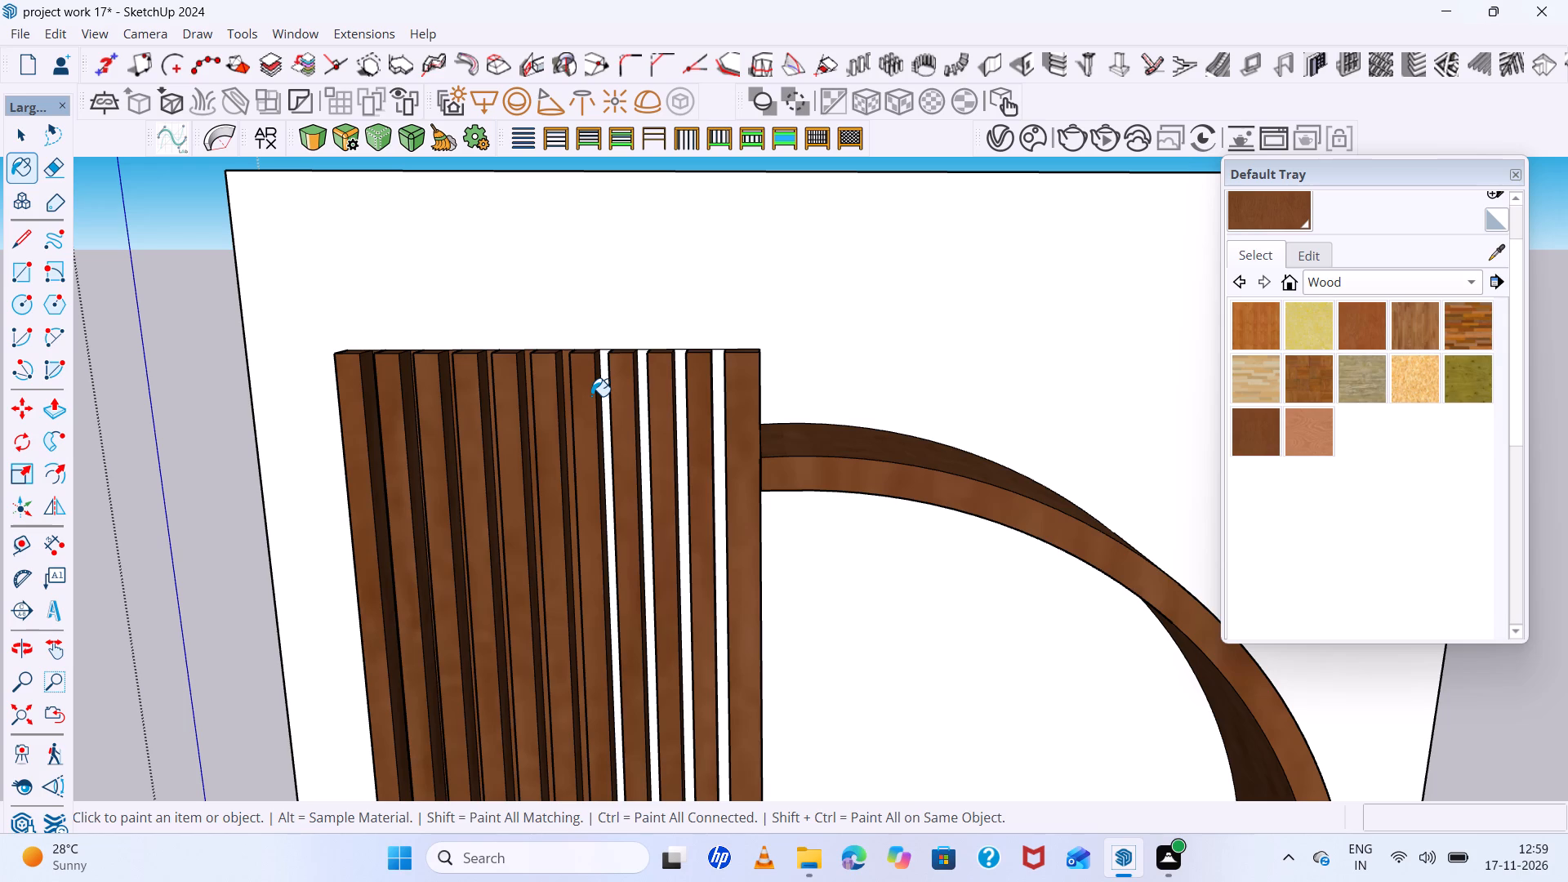
scroll(591, 396, up, 5)
scroll(591, 396, down, 5)
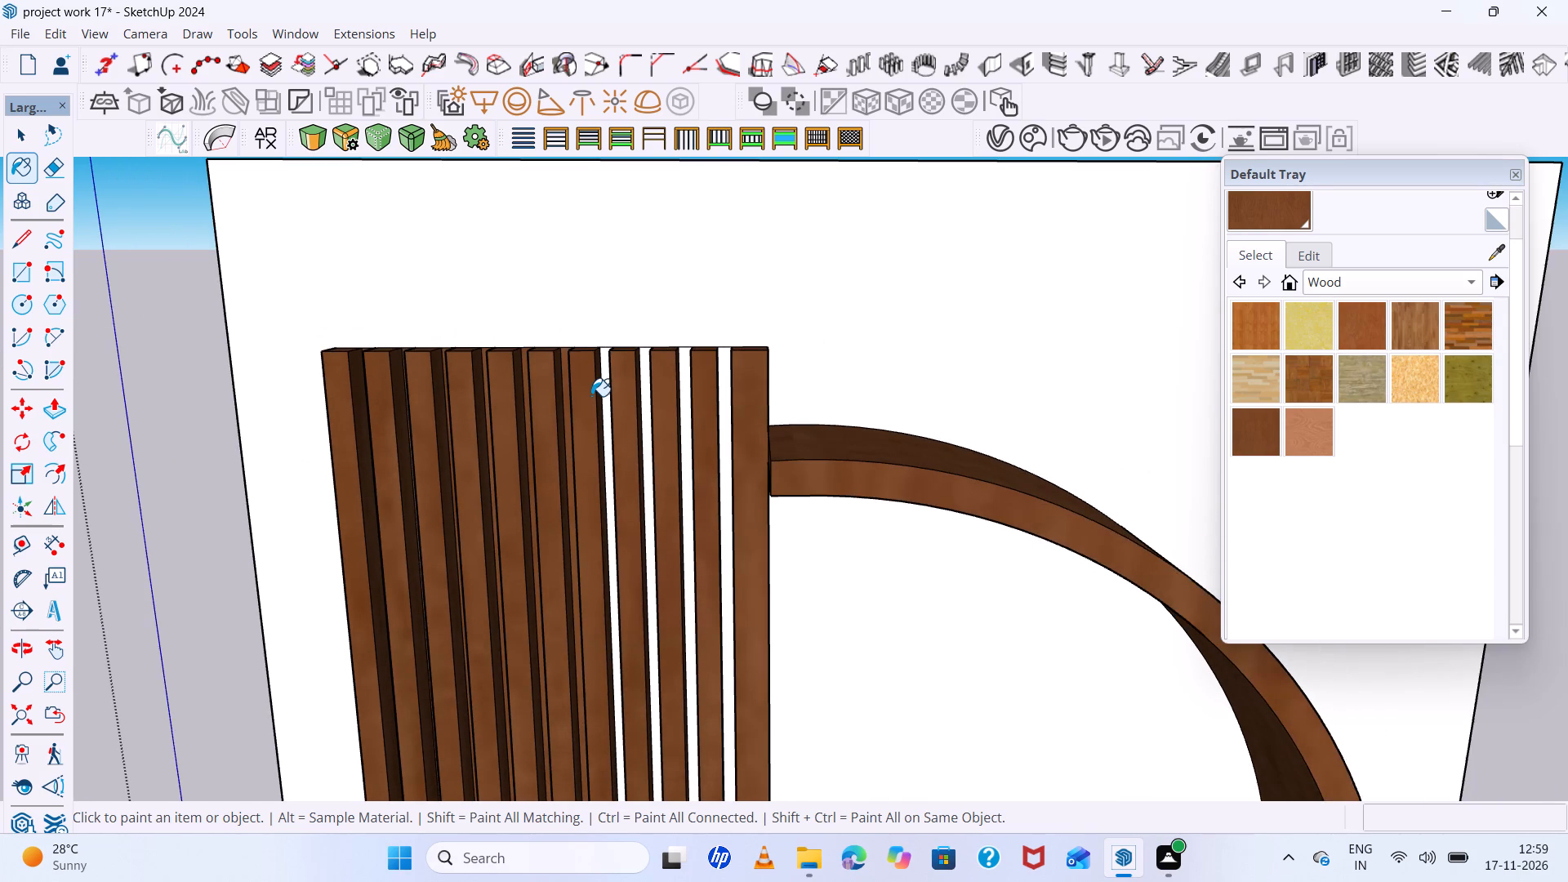
scroll(591, 396, up, 9)
click(623, 309)
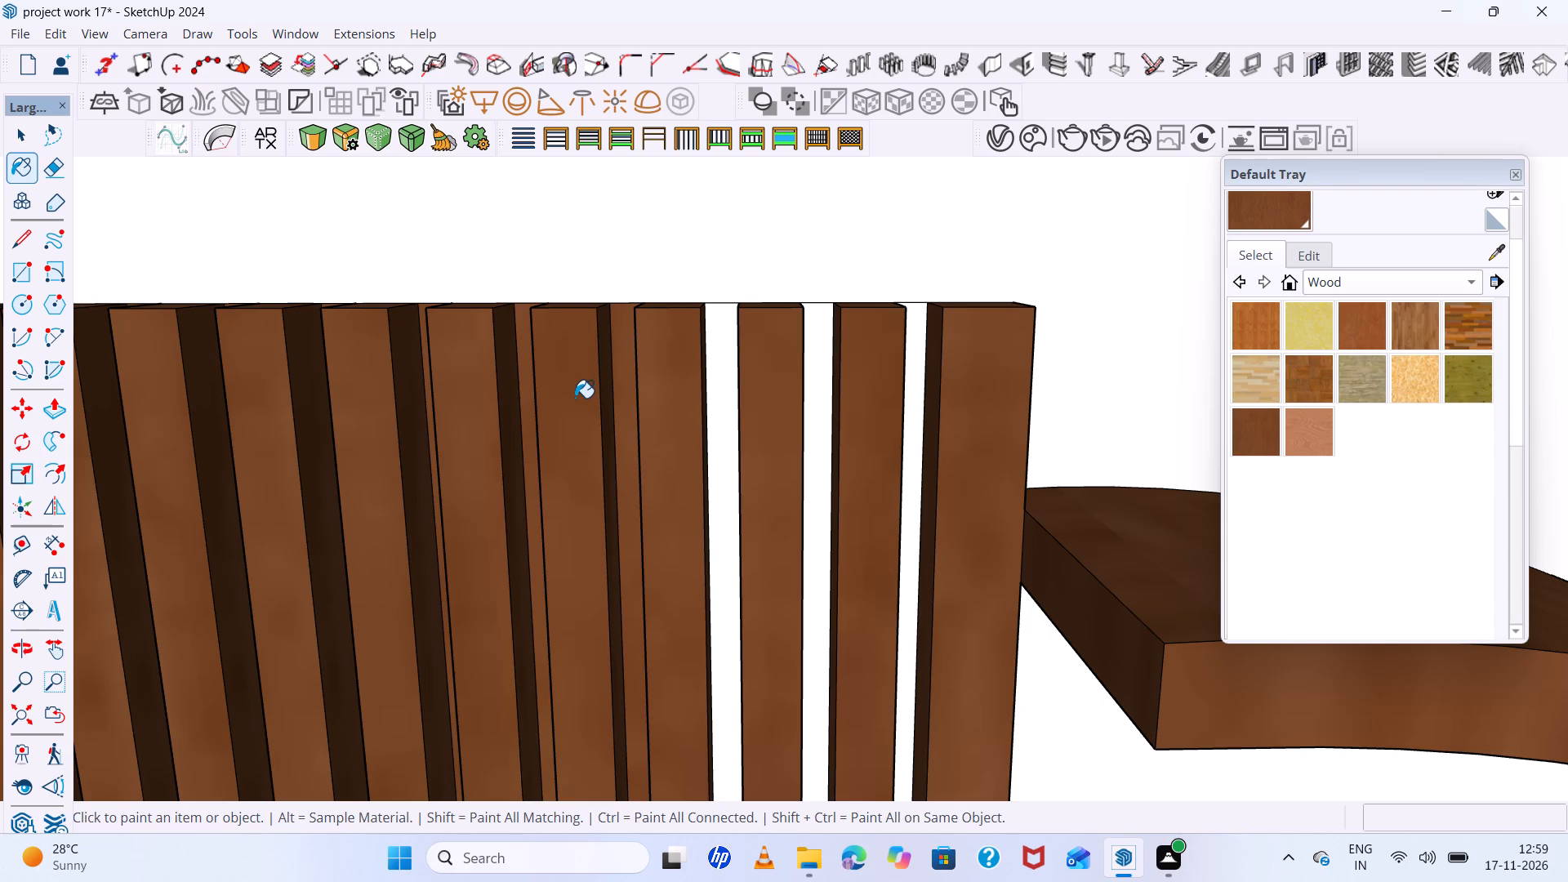
scroll(575, 398, down, 2)
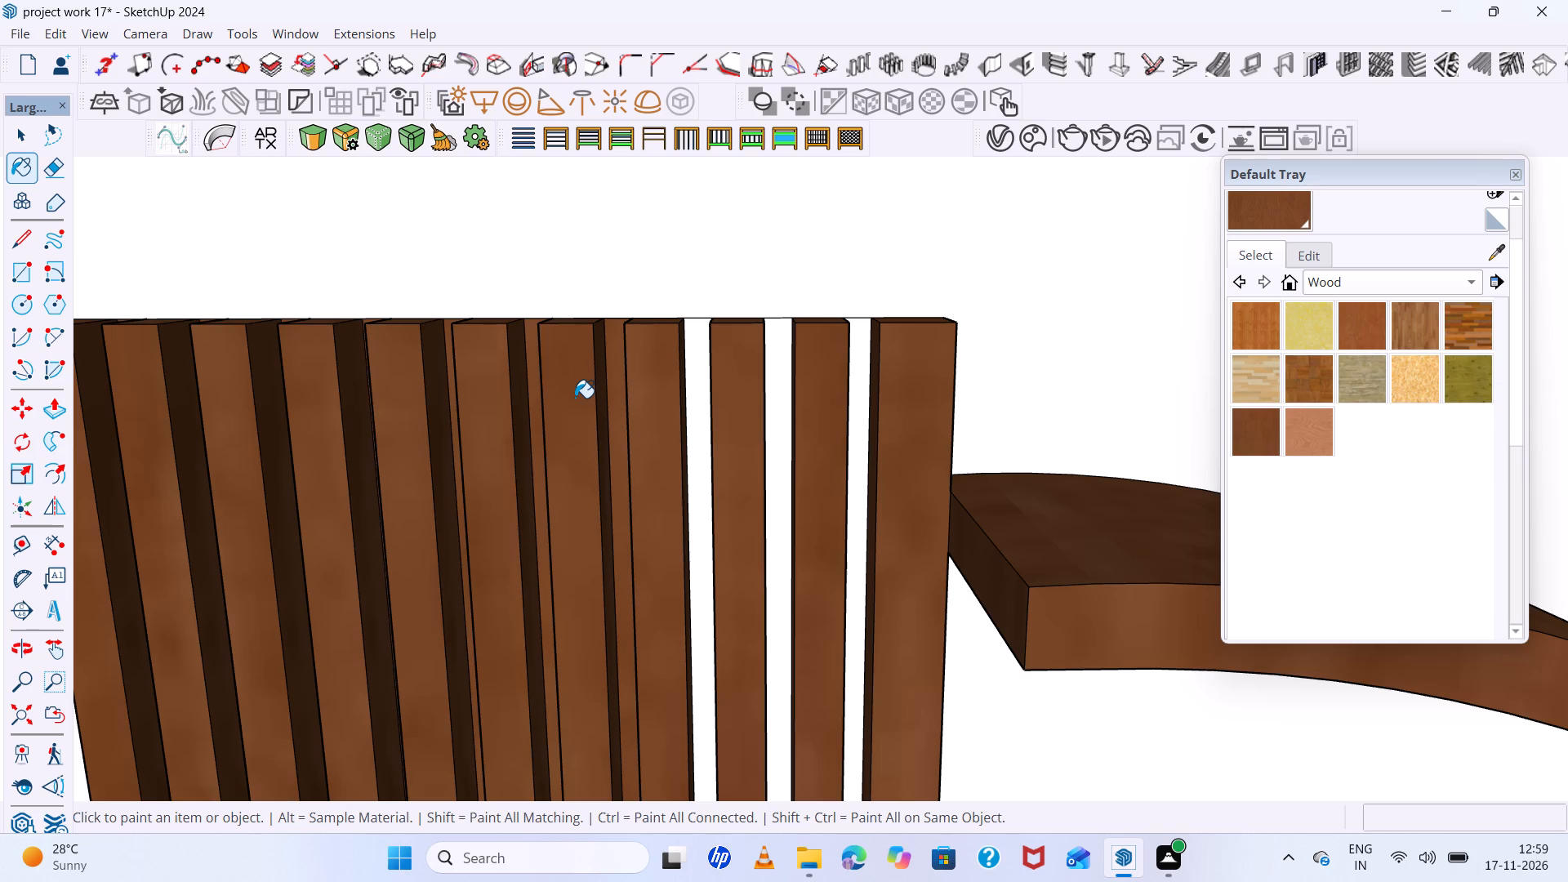
scroll(575, 398, down, 4)
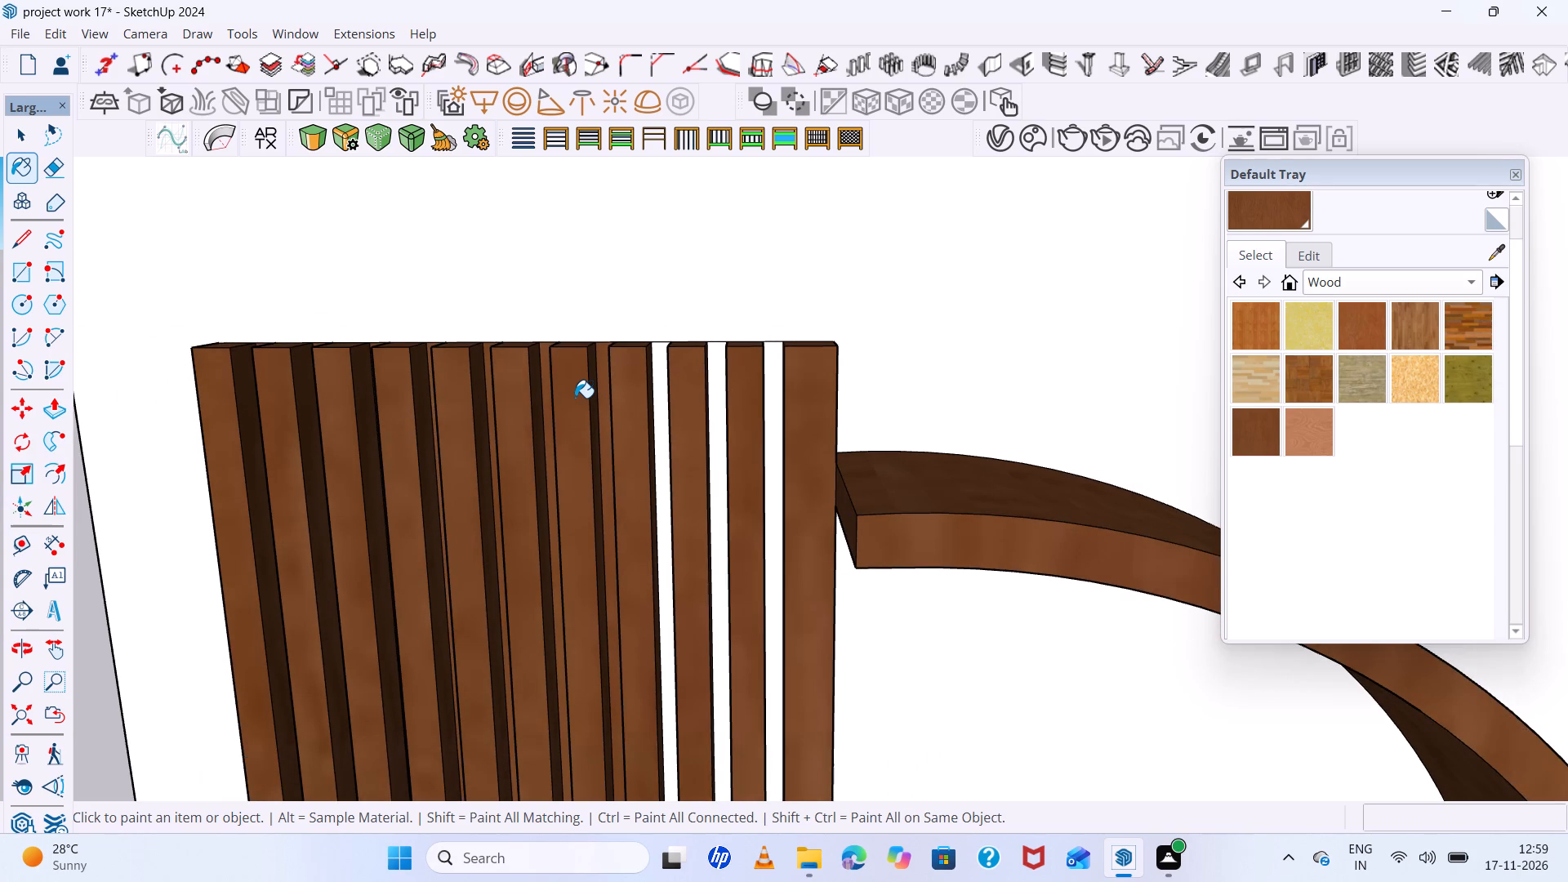
scroll(575, 398, down, 4)
scroll(608, 371, up, 10)
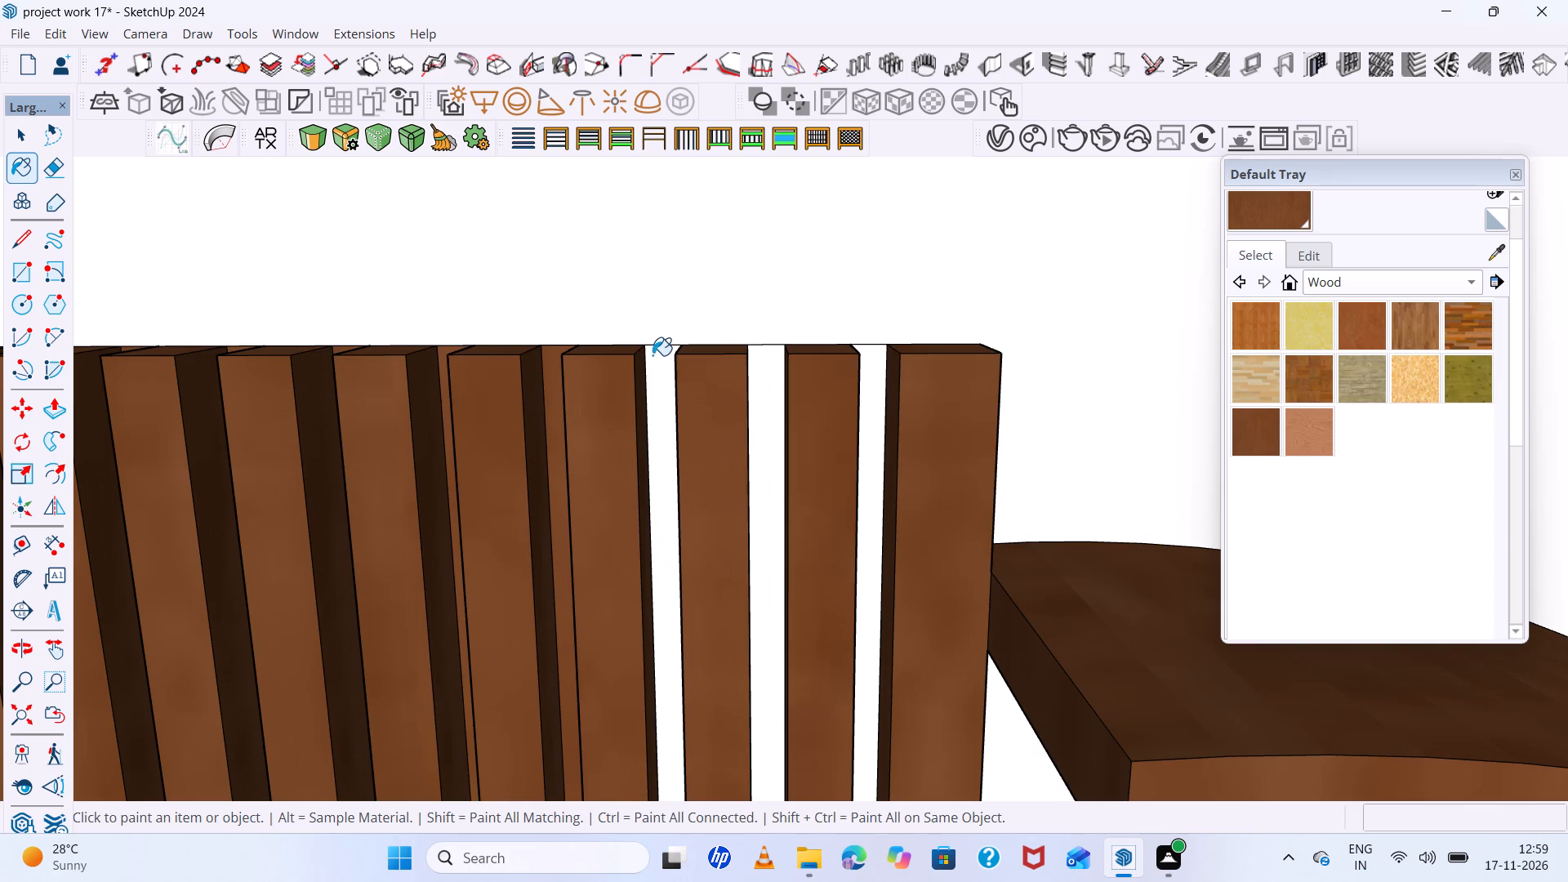
click(653, 355)
scroll(649, 369, down, 5)
scroll(709, 368, up, 5)
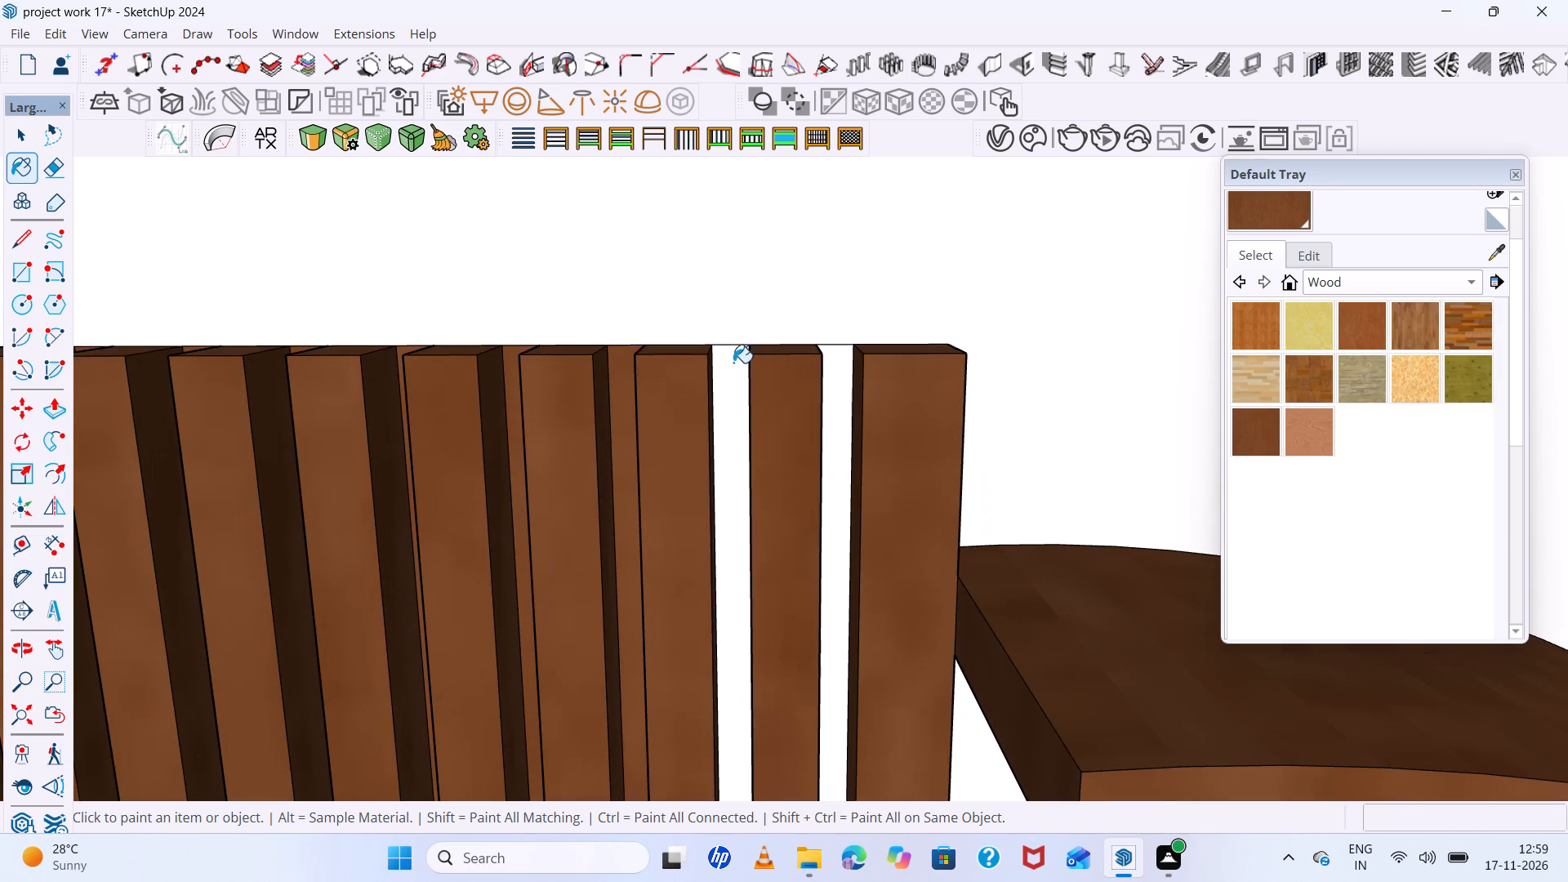
click(733, 363)
click(837, 377)
Examine the whole wall shelf model beside the reference image to compare the finishes.
scroll(775, 399, down, 18)
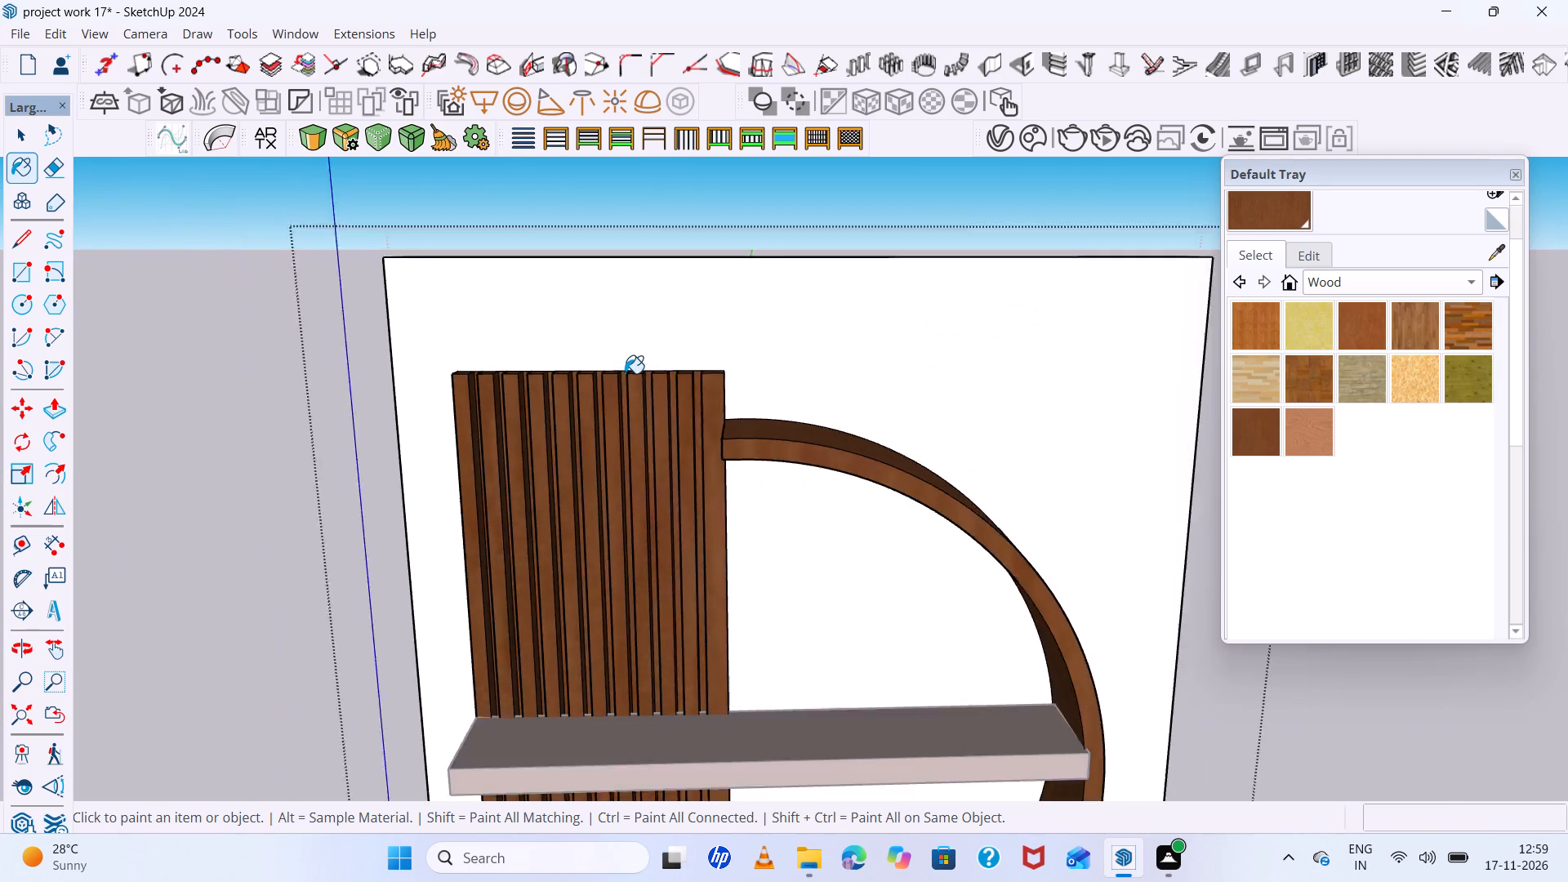
scroll(625, 373, down, 6)
scroll(698, 440, down, 6)
middle_drag(771, 496, 768, 457)
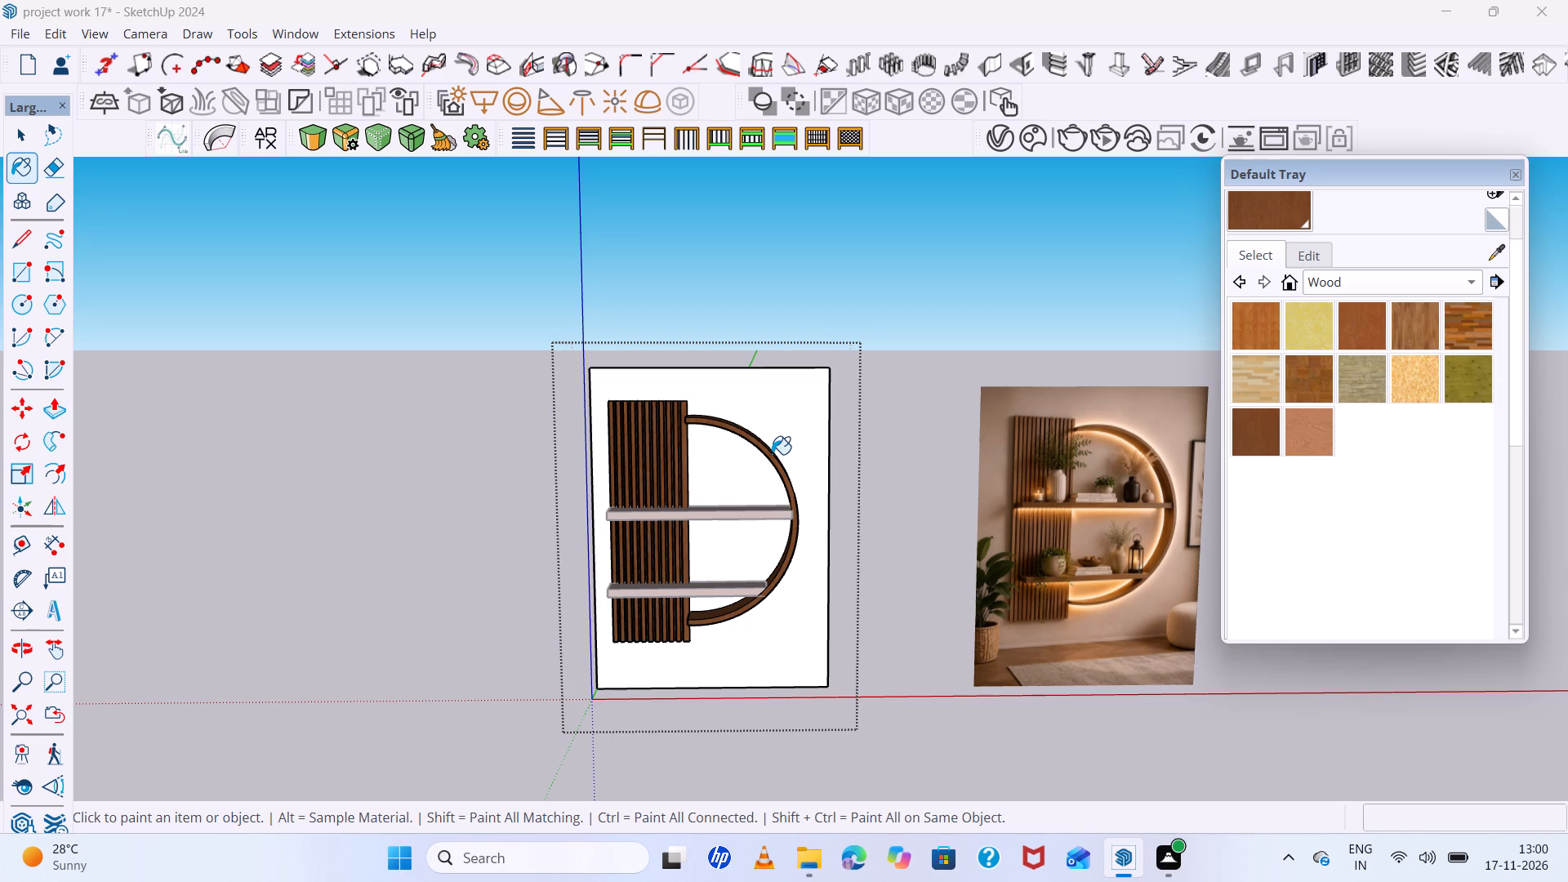
scroll(772, 454, down, 3)
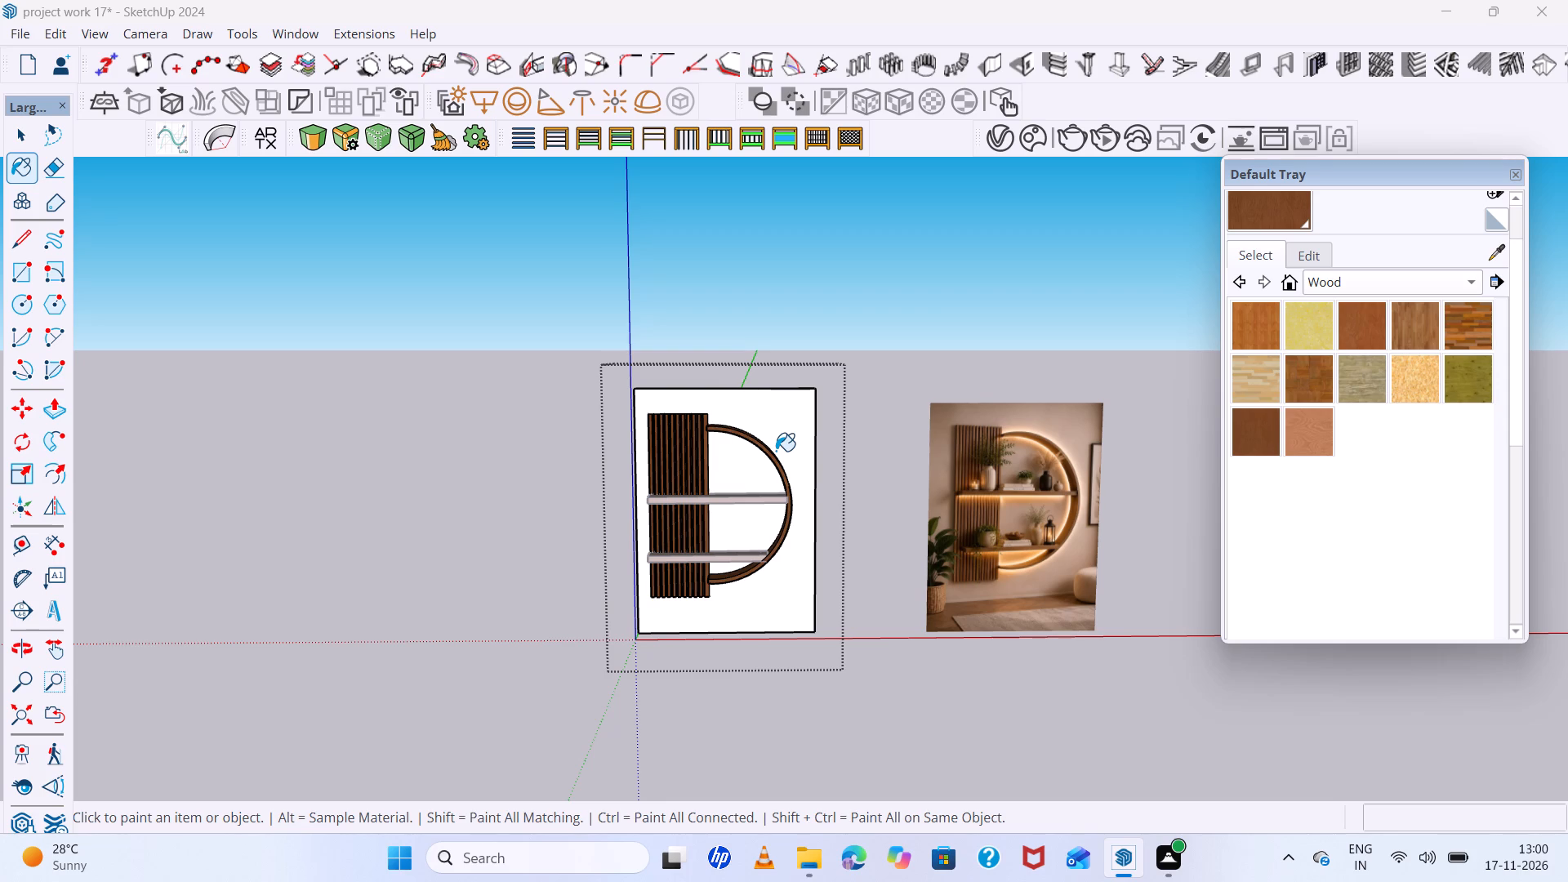
scroll(776, 451, down, 4)
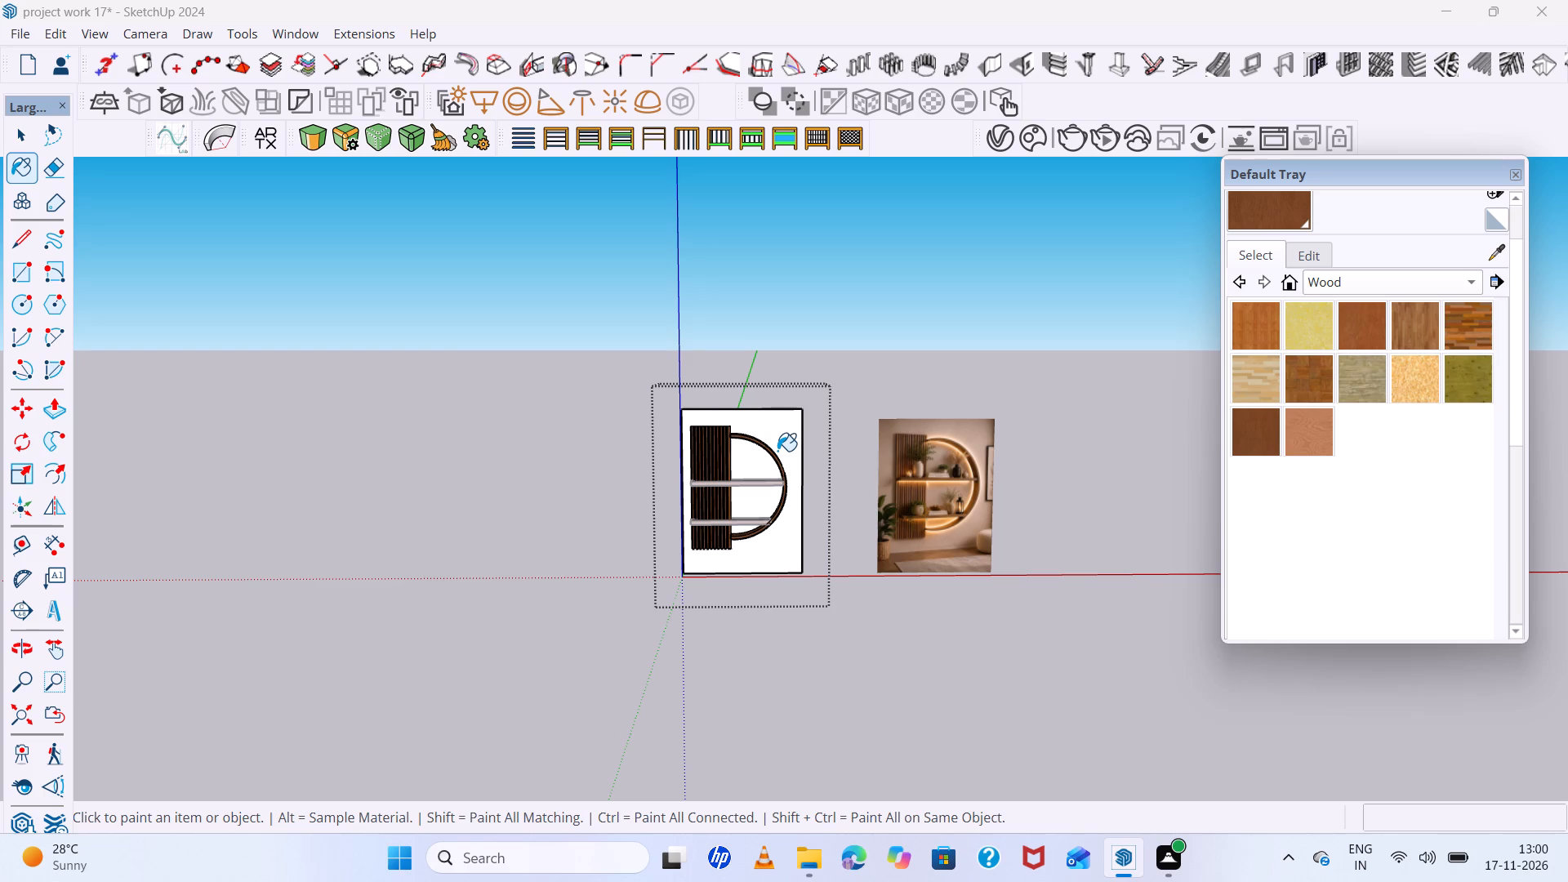
scroll(724, 443, down, 4)
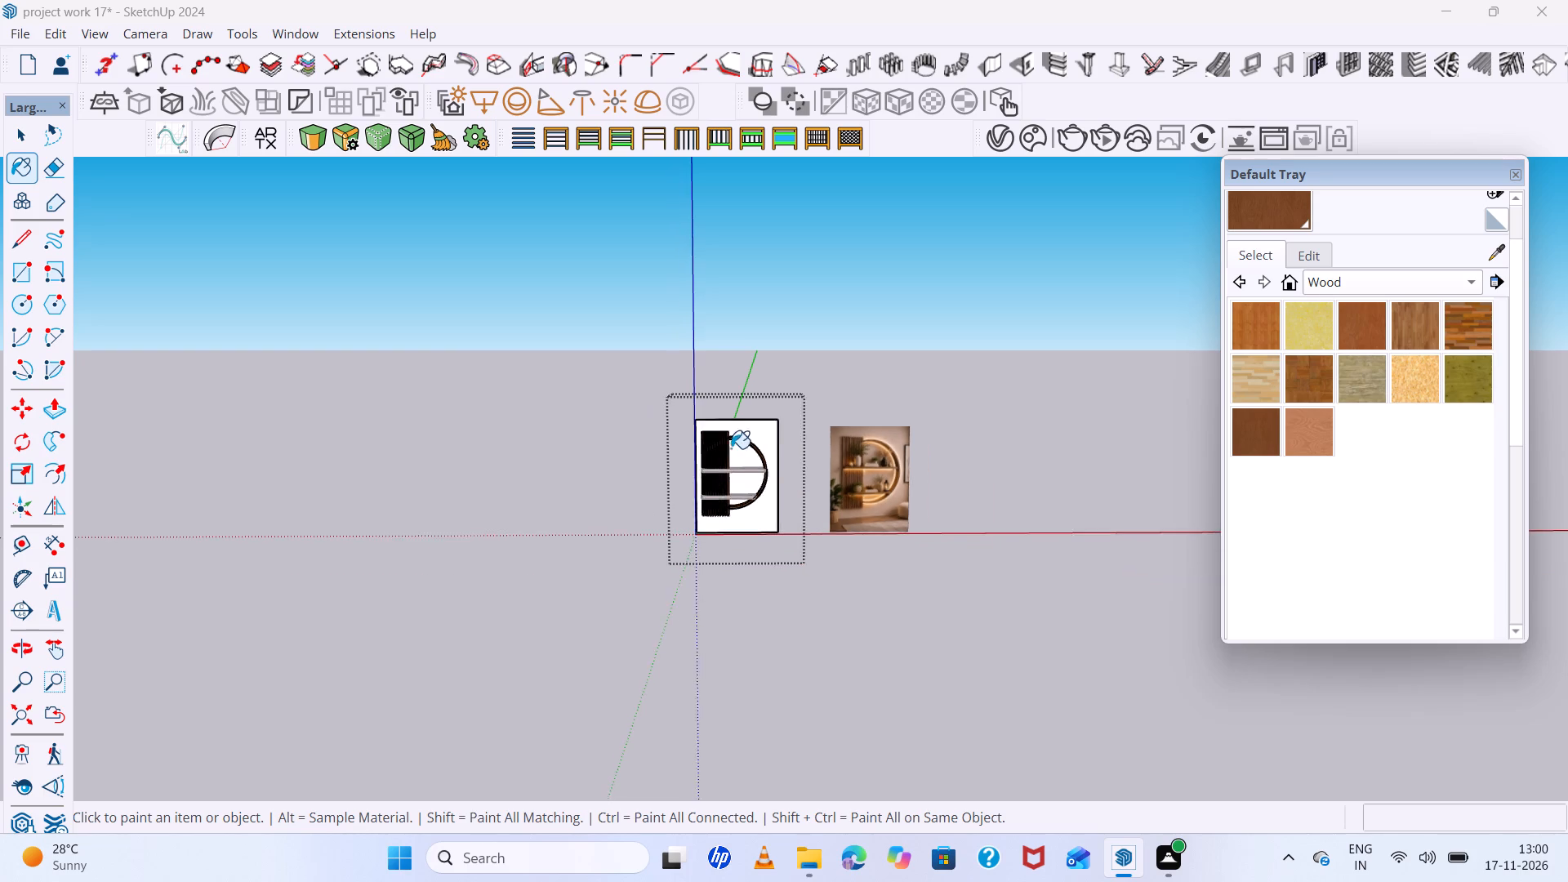
Examine the painted wall shelf from several angles and compare it with the reference image beside it.
scroll(795, 488, up, 4)
key(space)
click(870, 574)
scroll(766, 463, up, 11)
middle_drag(415, 422, 564, 452)
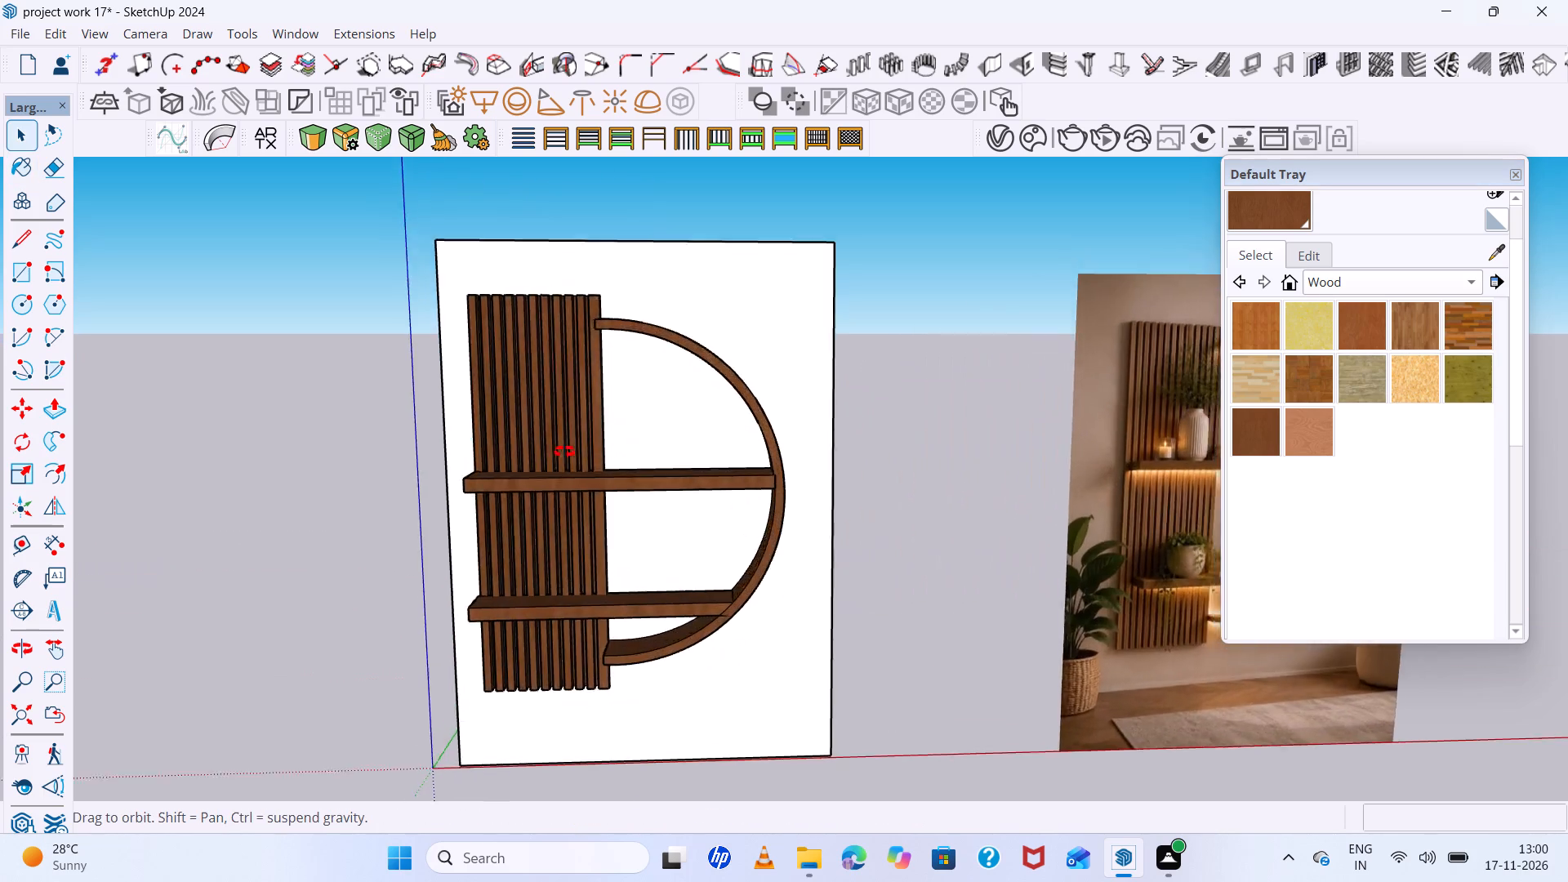
middle_drag(564, 452, 537, 576)
scroll(537, 576, down, 11)
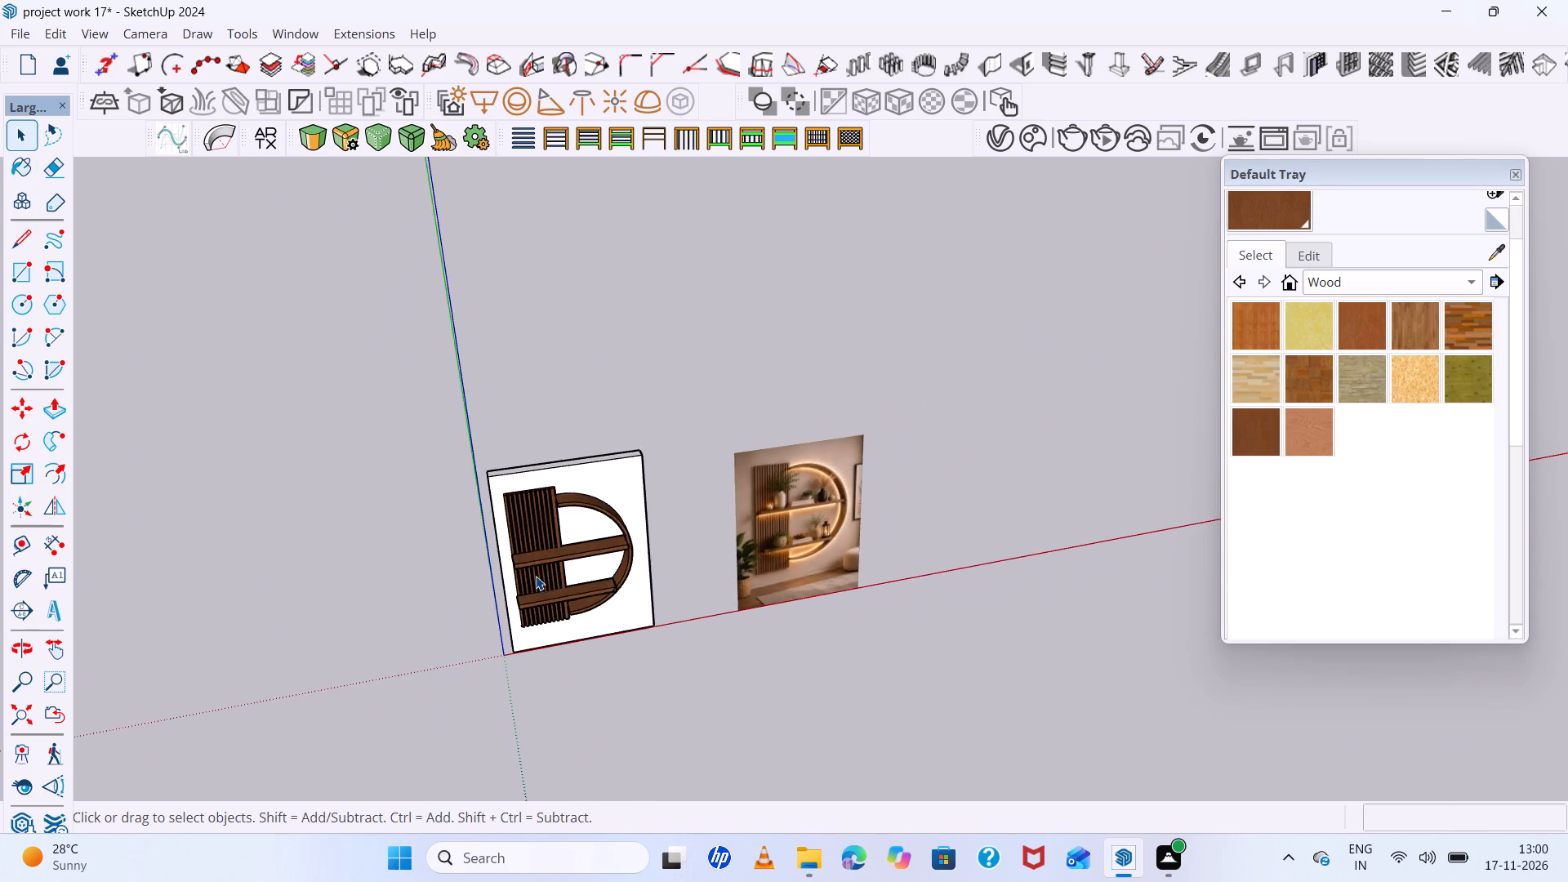
middle_drag(570, 598, 569, 473)
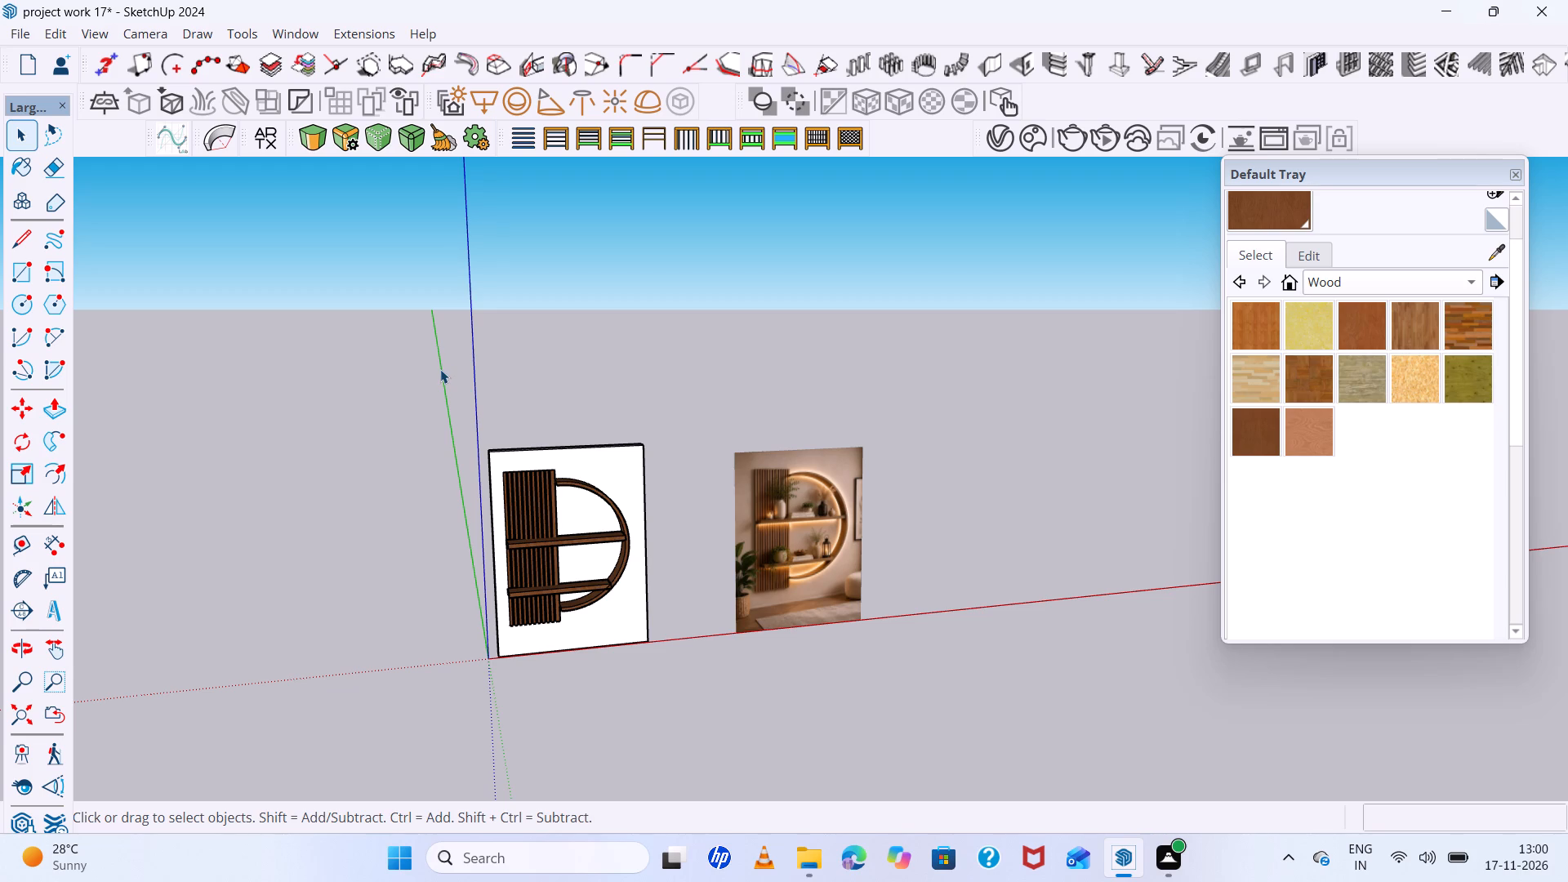
scroll(646, 552, up, 6)
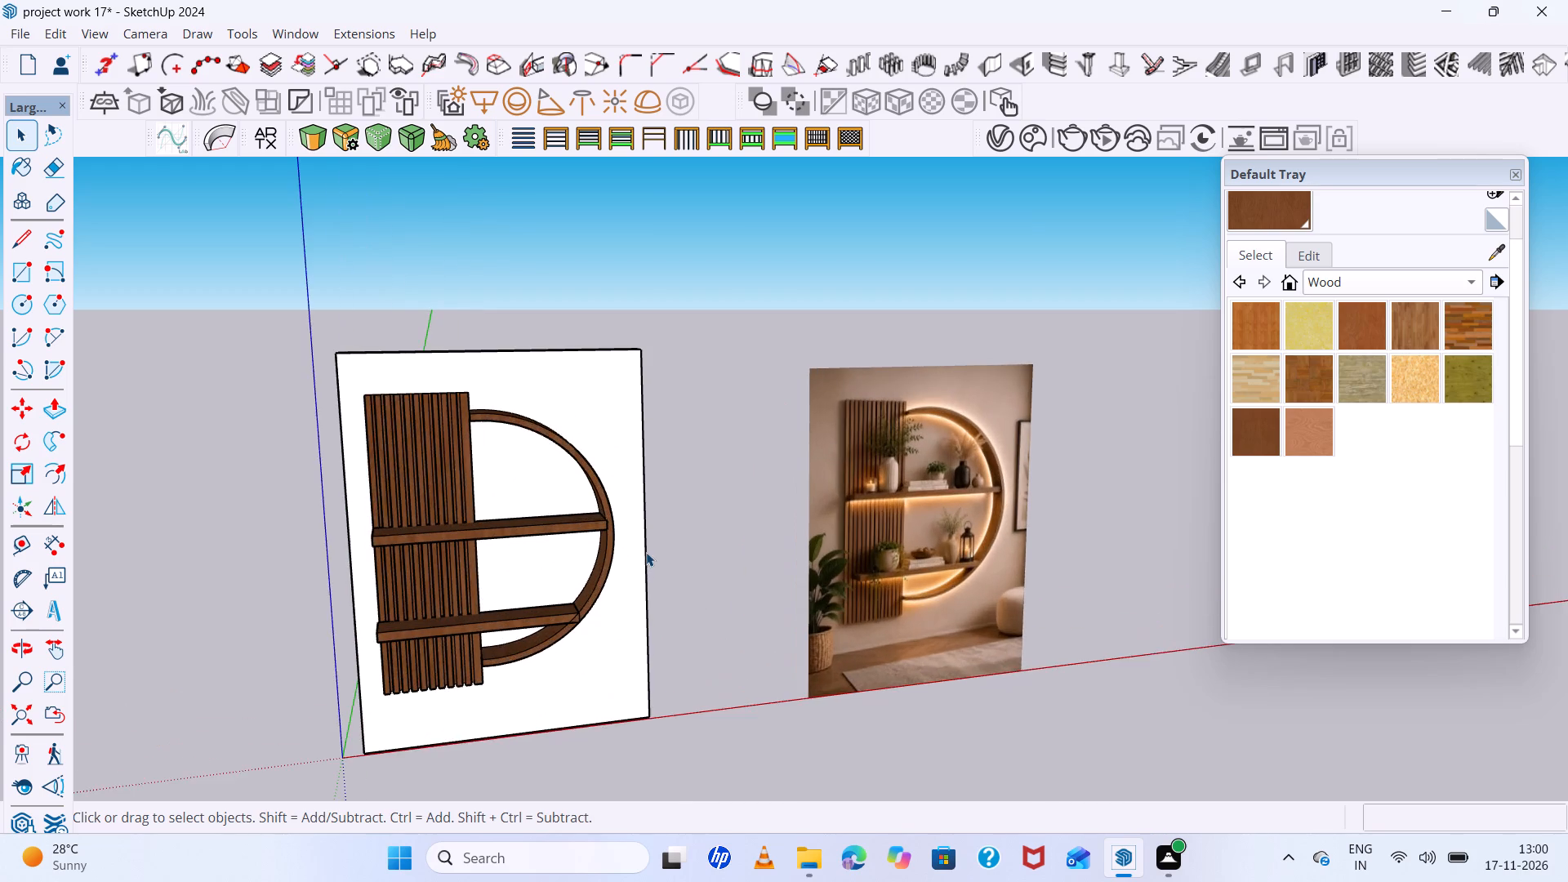
scroll(646, 552, up, 4)
scroll(646, 552, down, 3)
middle_drag(644, 550, 599, 433)
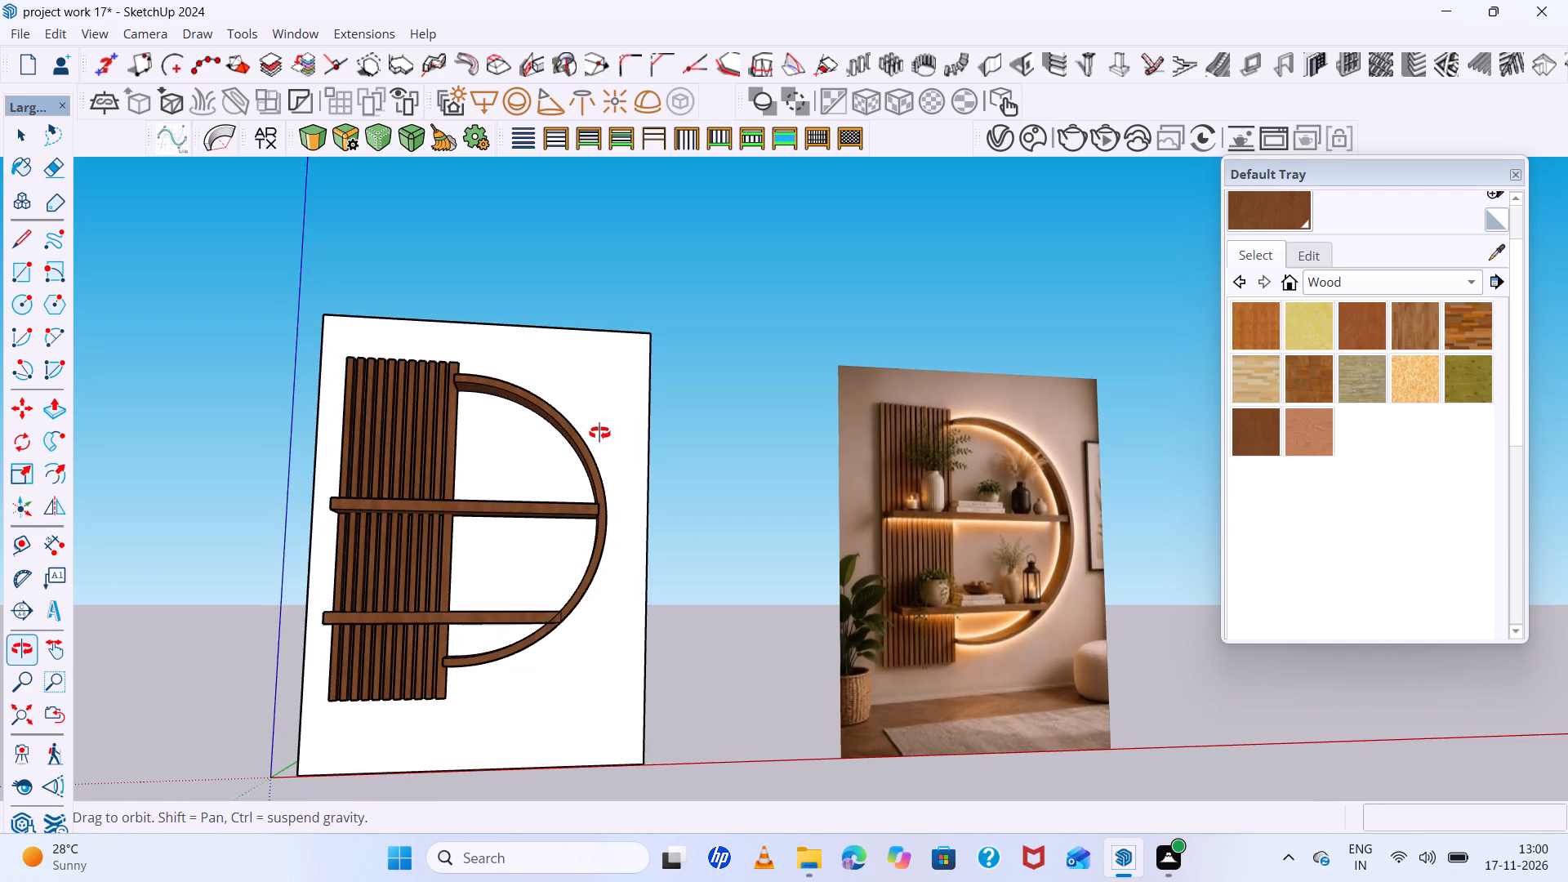
middle_drag(599, 433, 567, 449)
scroll(567, 449, up, 4)
scroll(567, 449, down, 7)
scroll(439, 416, up, 5)
scroll(439, 416, down, 1)
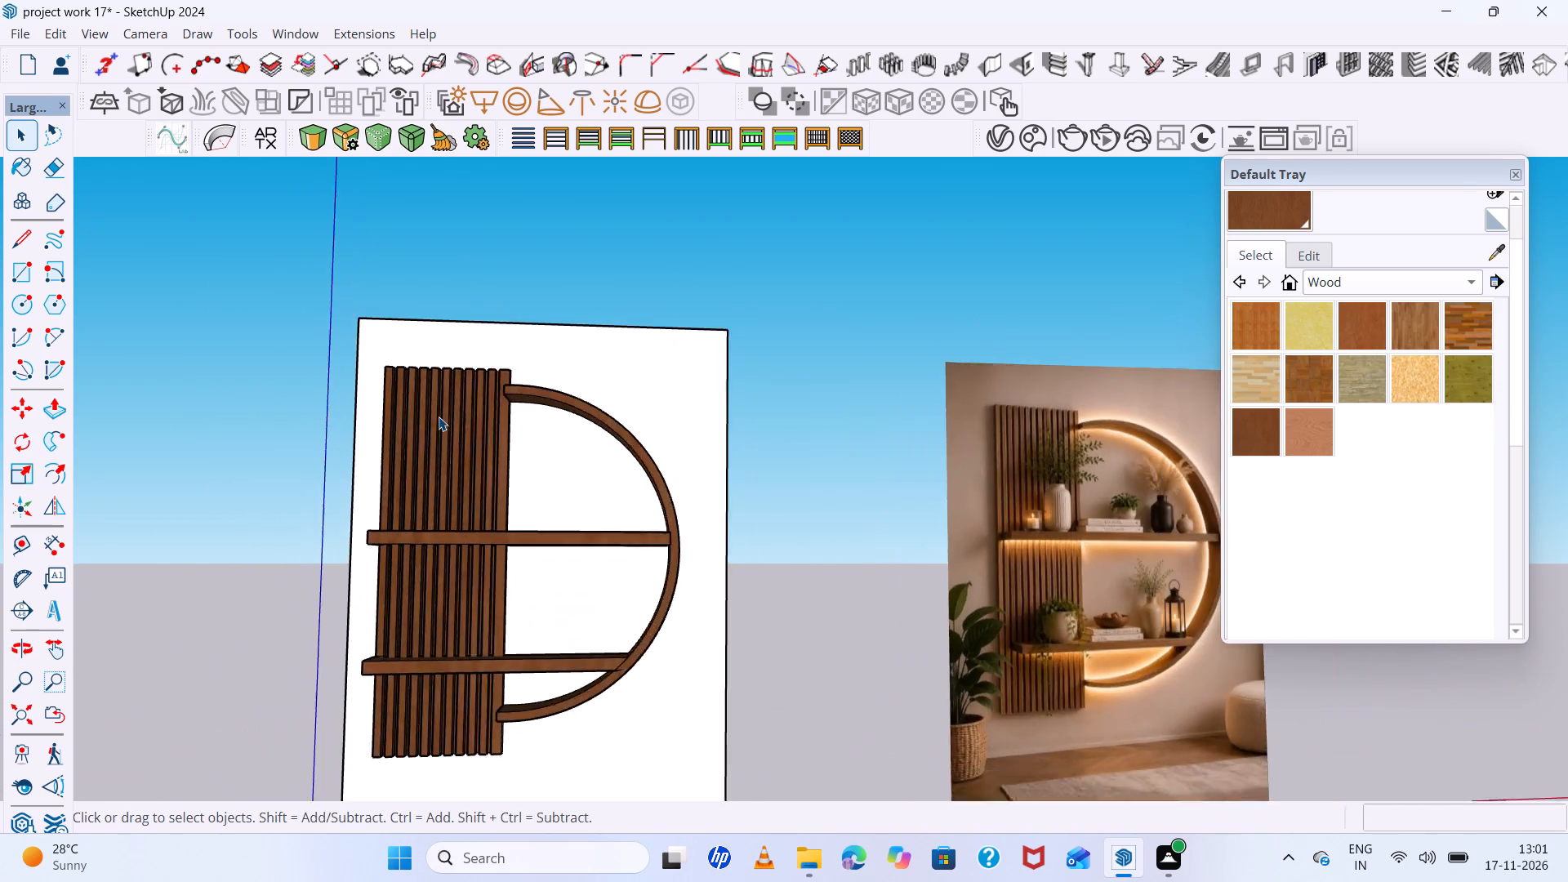
scroll(439, 416, down, 3)
middle_drag(439, 416, 439, 439)
scroll(439, 439, up, 1)
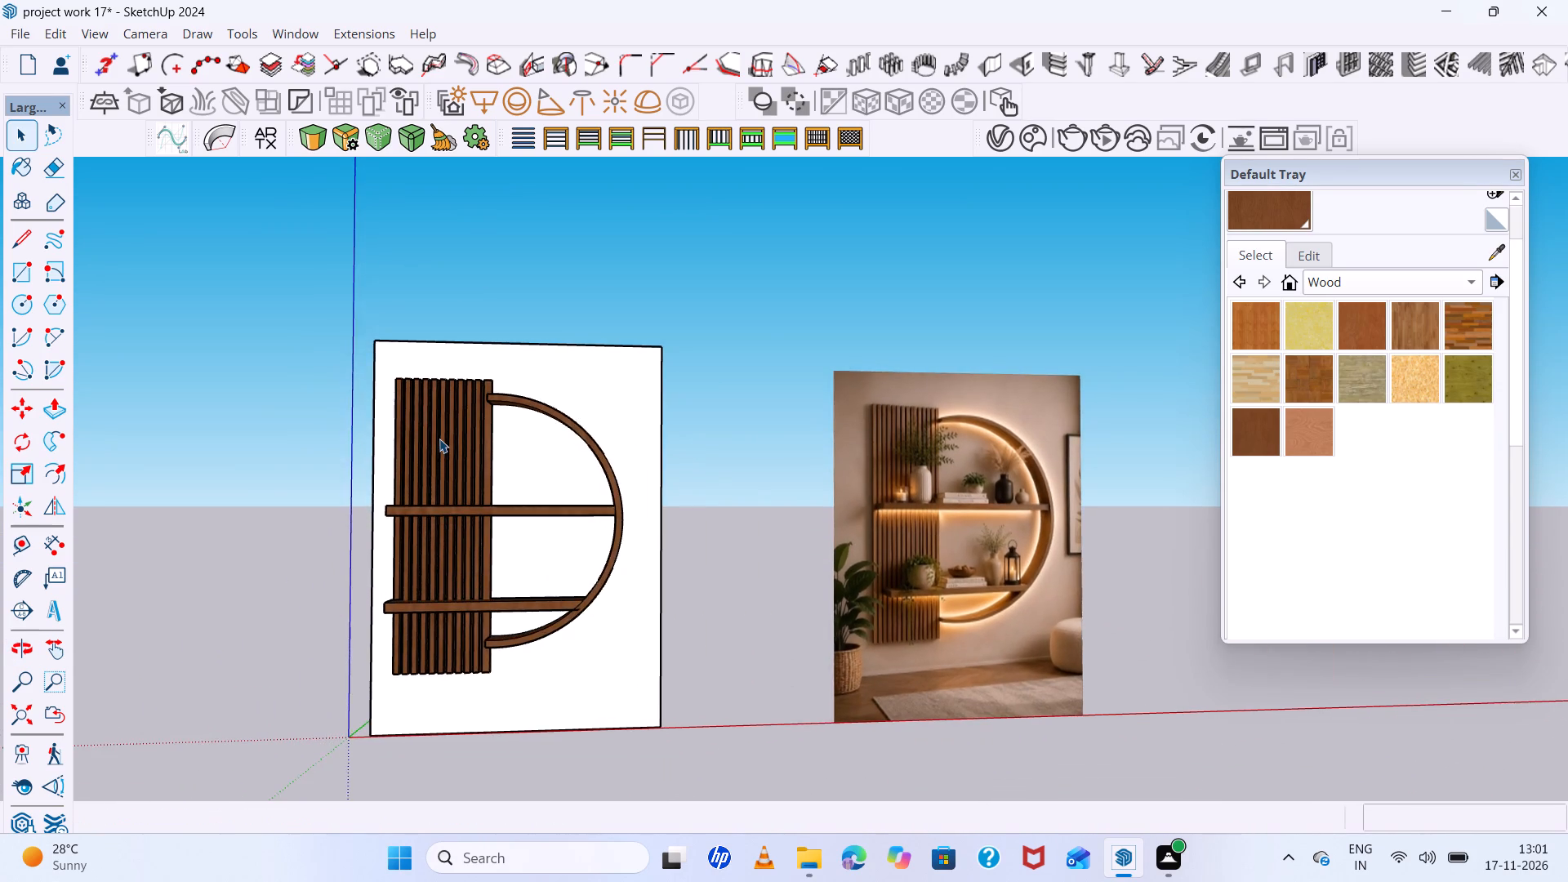
scroll(439, 439, up, 3)
scroll(439, 439, down, 10)
middle_drag(444, 448, 455, 471)
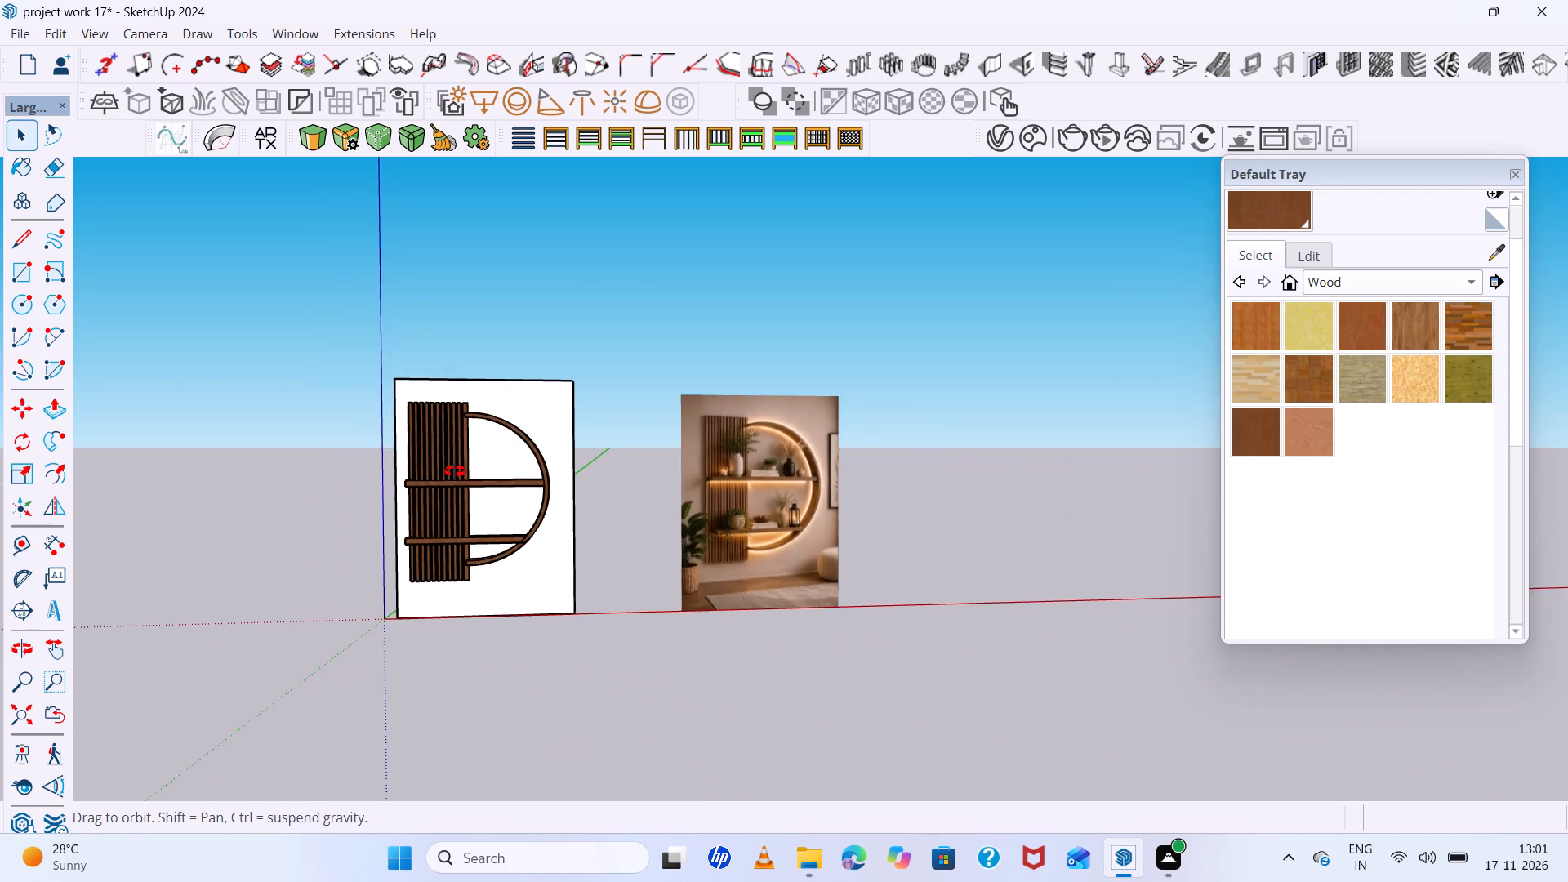
middle_drag(455, 471, 439, 431)
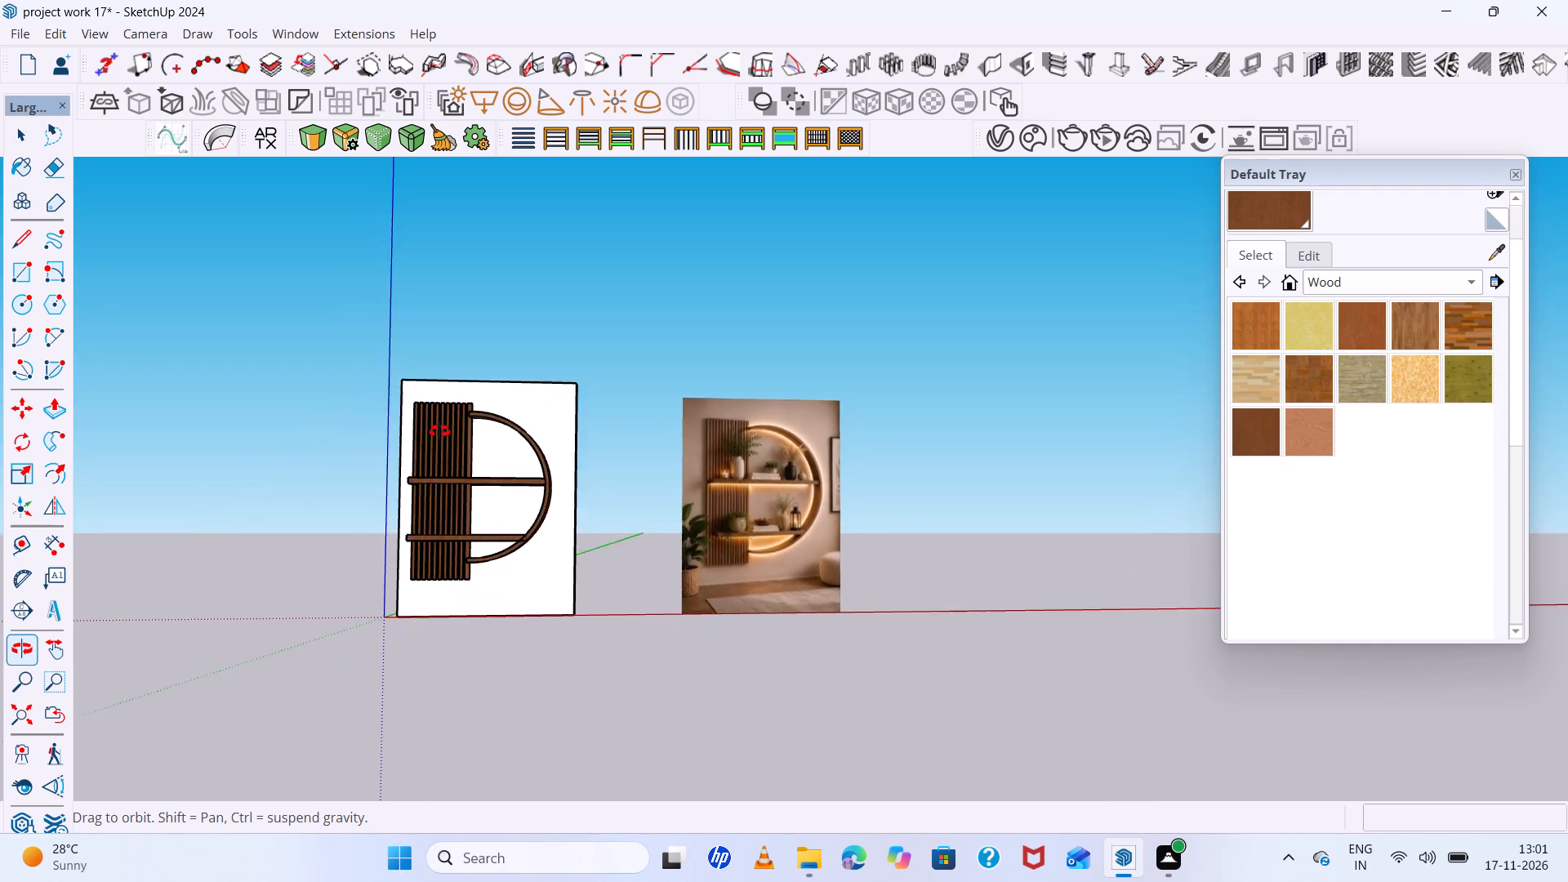
middle_drag(439, 431, 439, 430)
scroll(439, 430, up, 8)
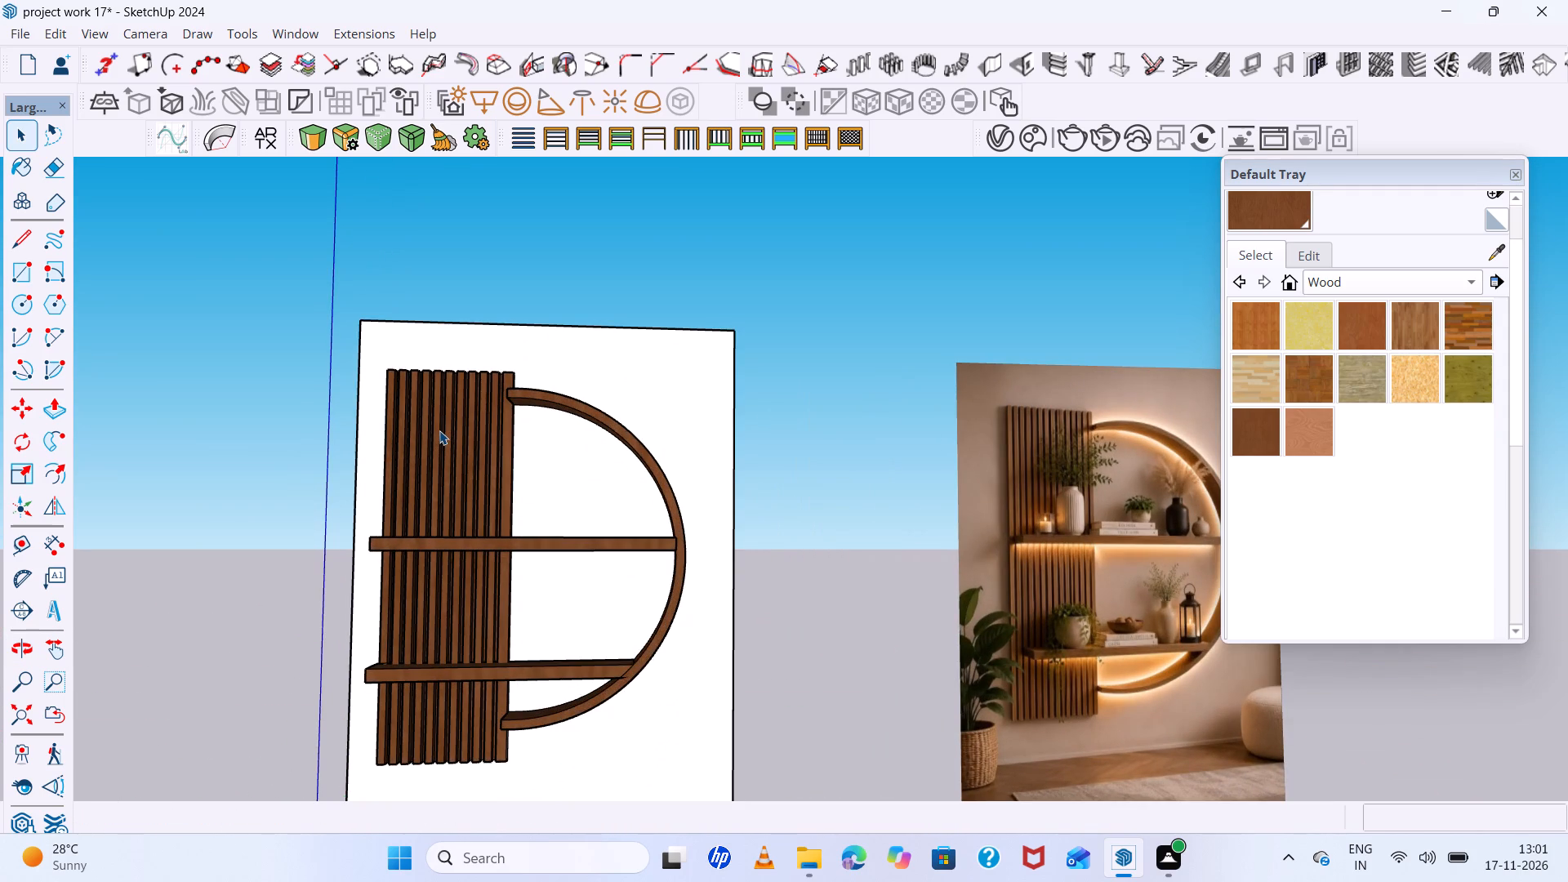
scroll(439, 430, down, 8)
middle_drag(439, 431, 435, 408)
Delete the shelf reference image standing beside the wall shelf model.
key(space)
click(873, 506)
click(813, 493)
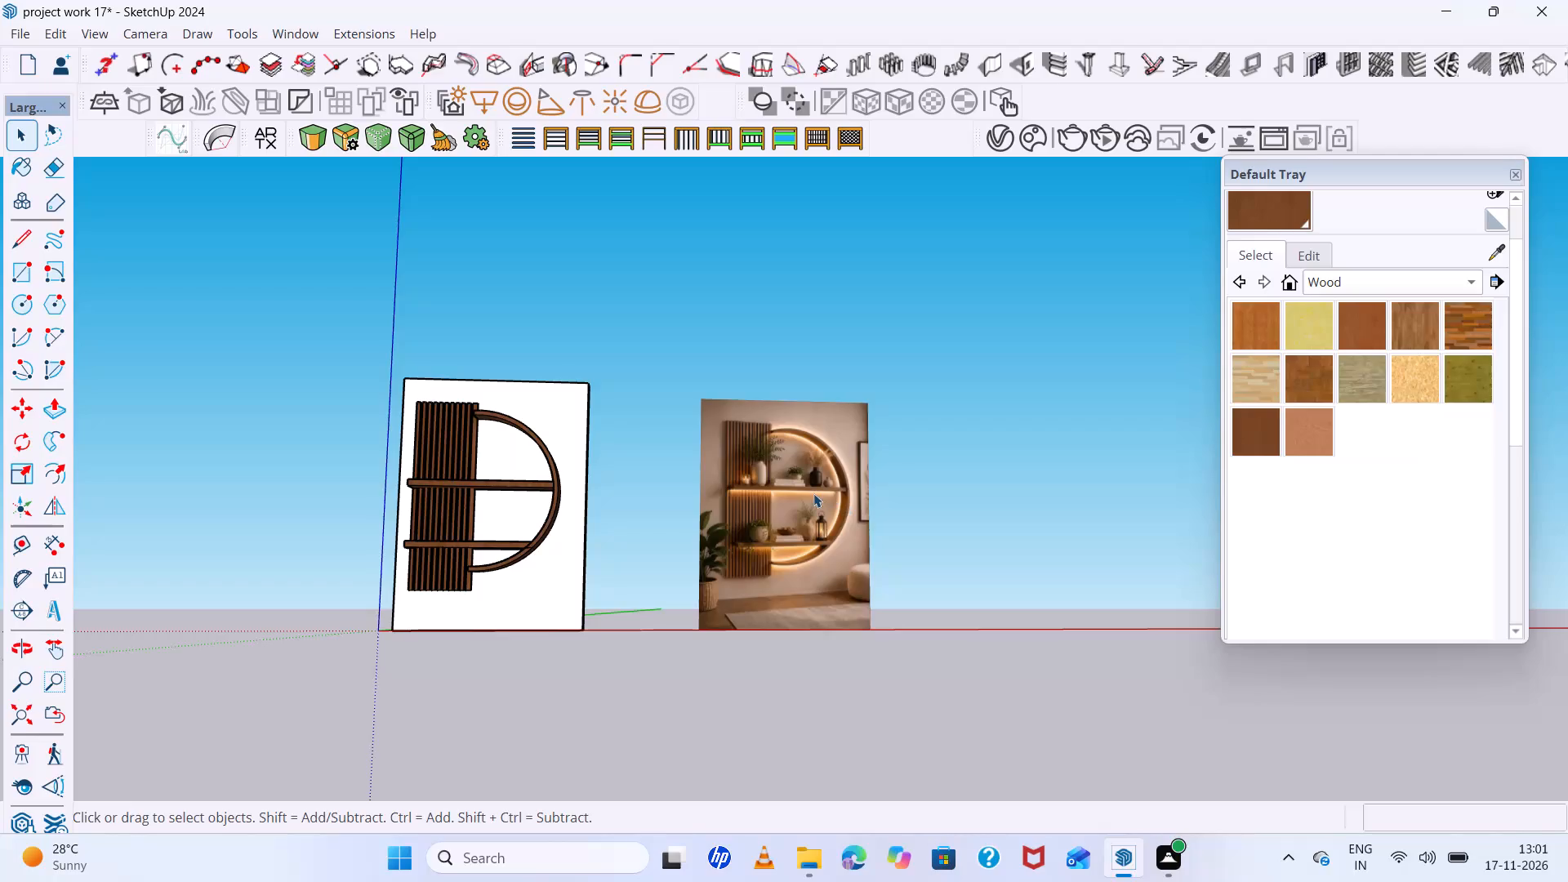
key(Delete)
key(BackSpace)
Import 9.jpeg as an image and place it about 2' 6" wide from the wall panel's bottom corner along the red axis.
scroll(733, 514, down, 4)
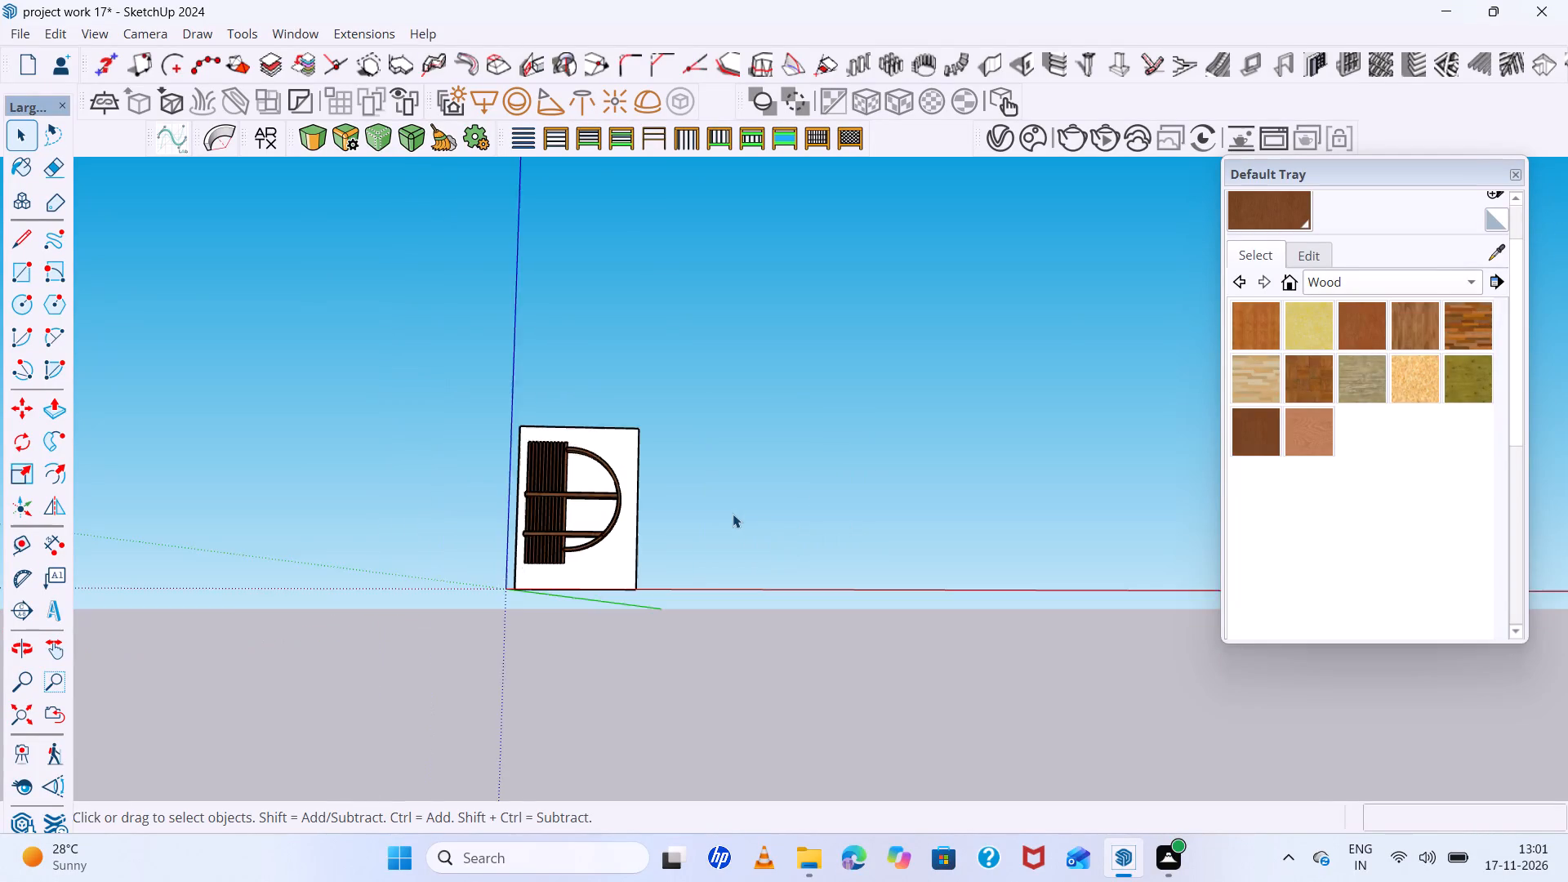
scroll(733, 514, down, 3)
middle_drag(716, 595, 703, 674)
scroll(602, 474, up, 11)
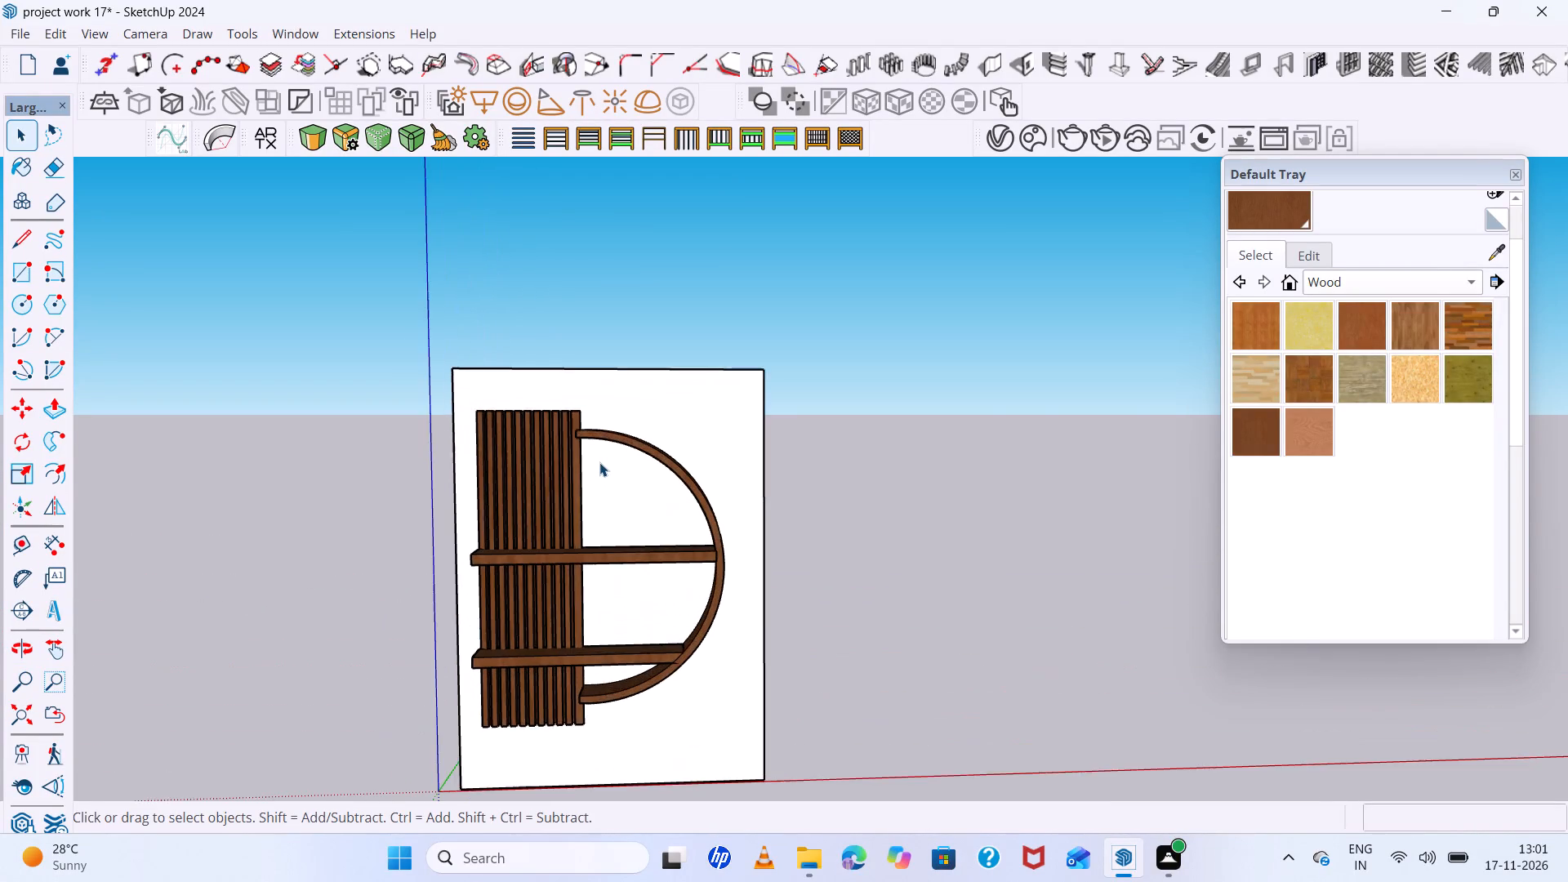
scroll(599, 462, down, 1)
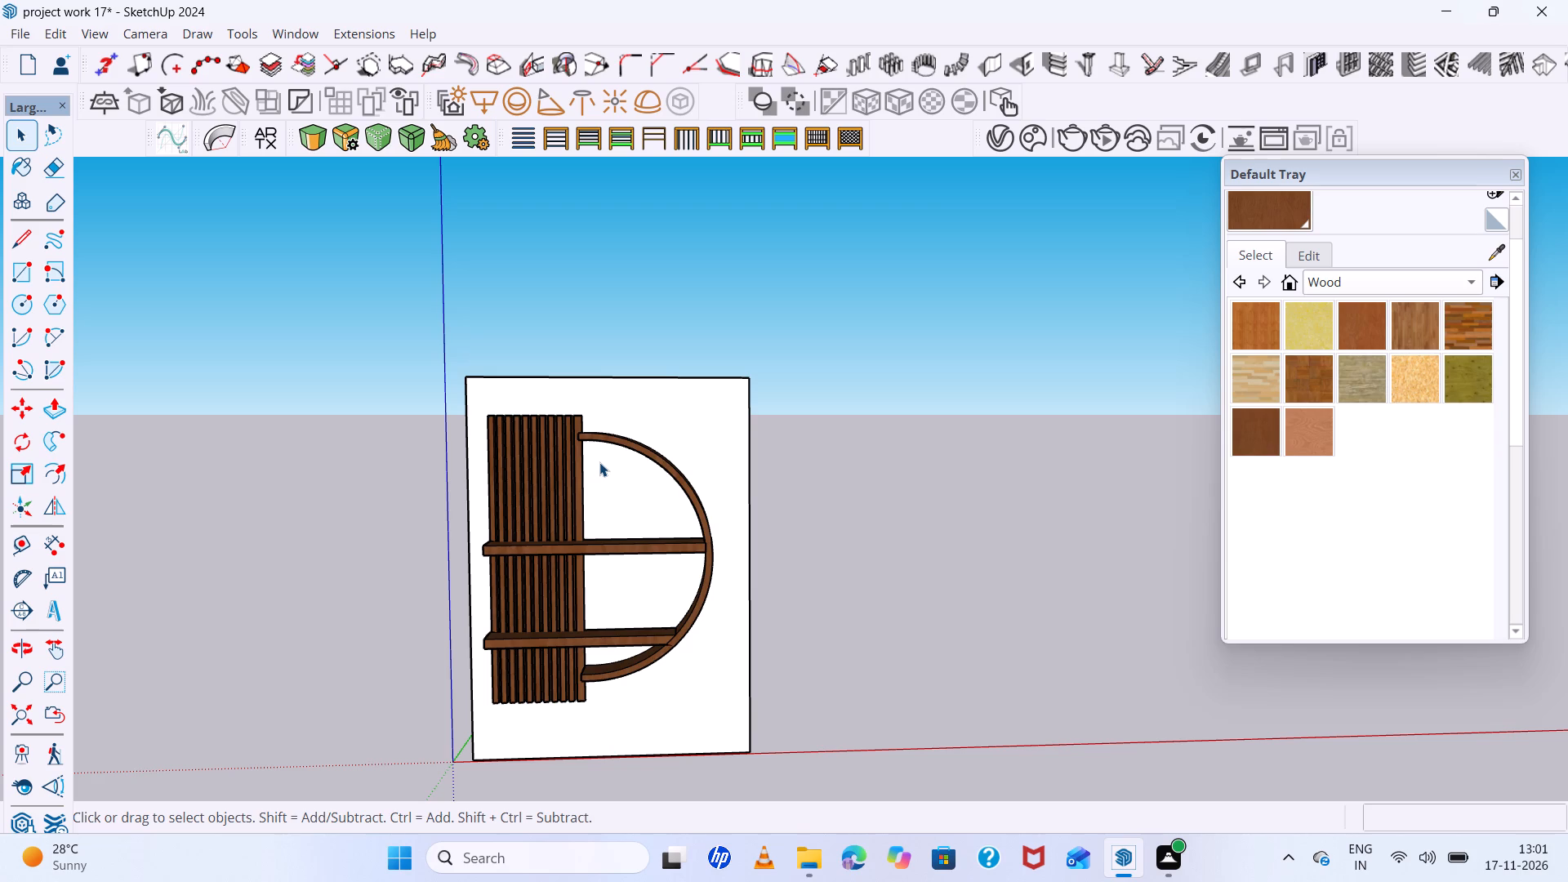
click(56, 38)
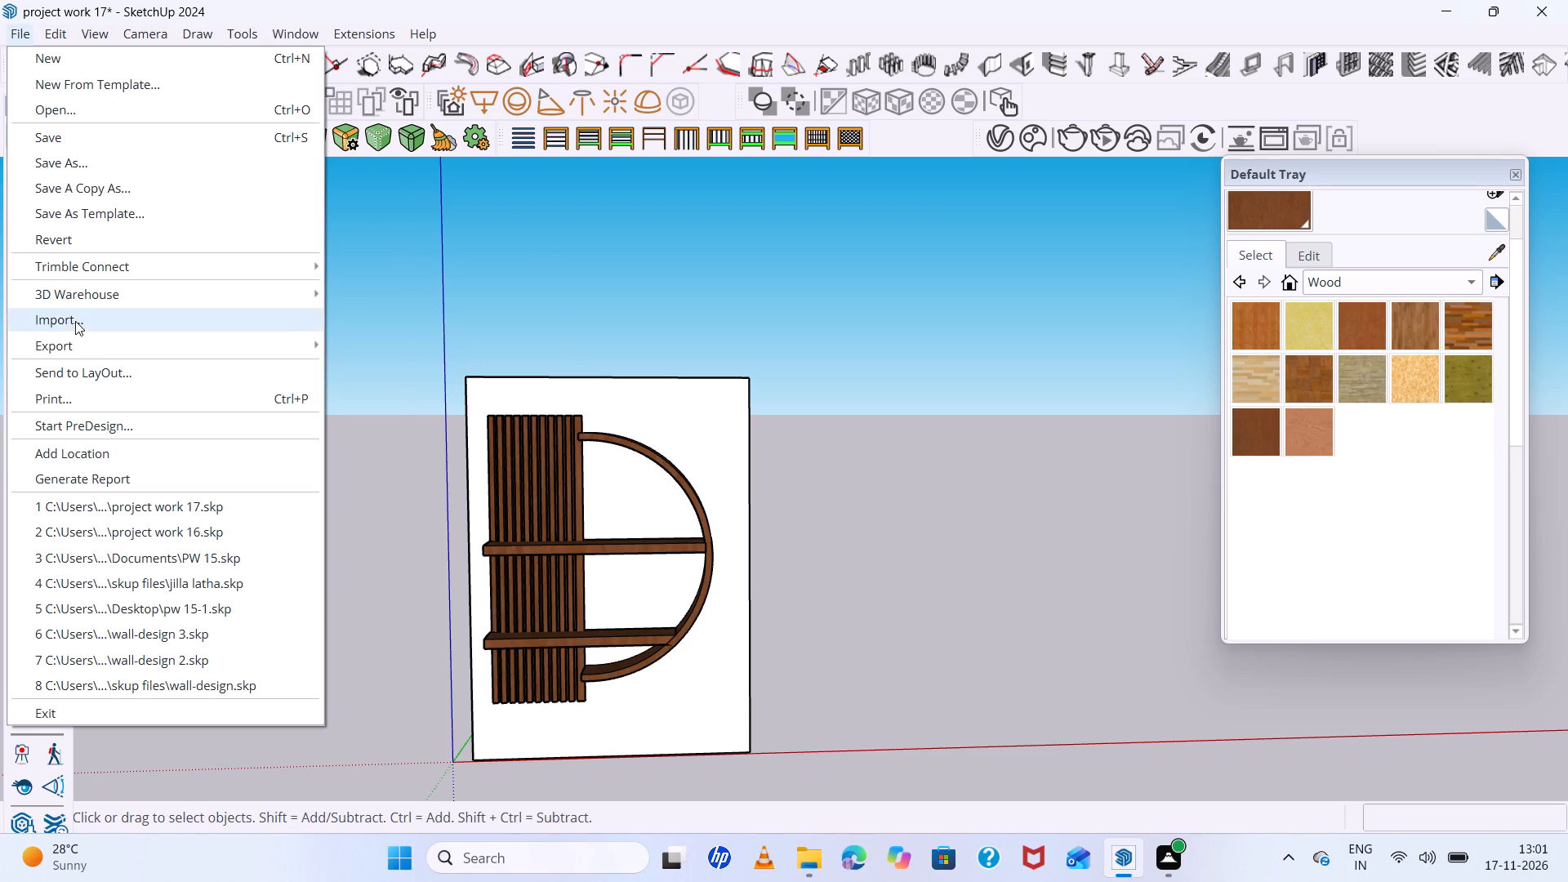
click(75, 321)
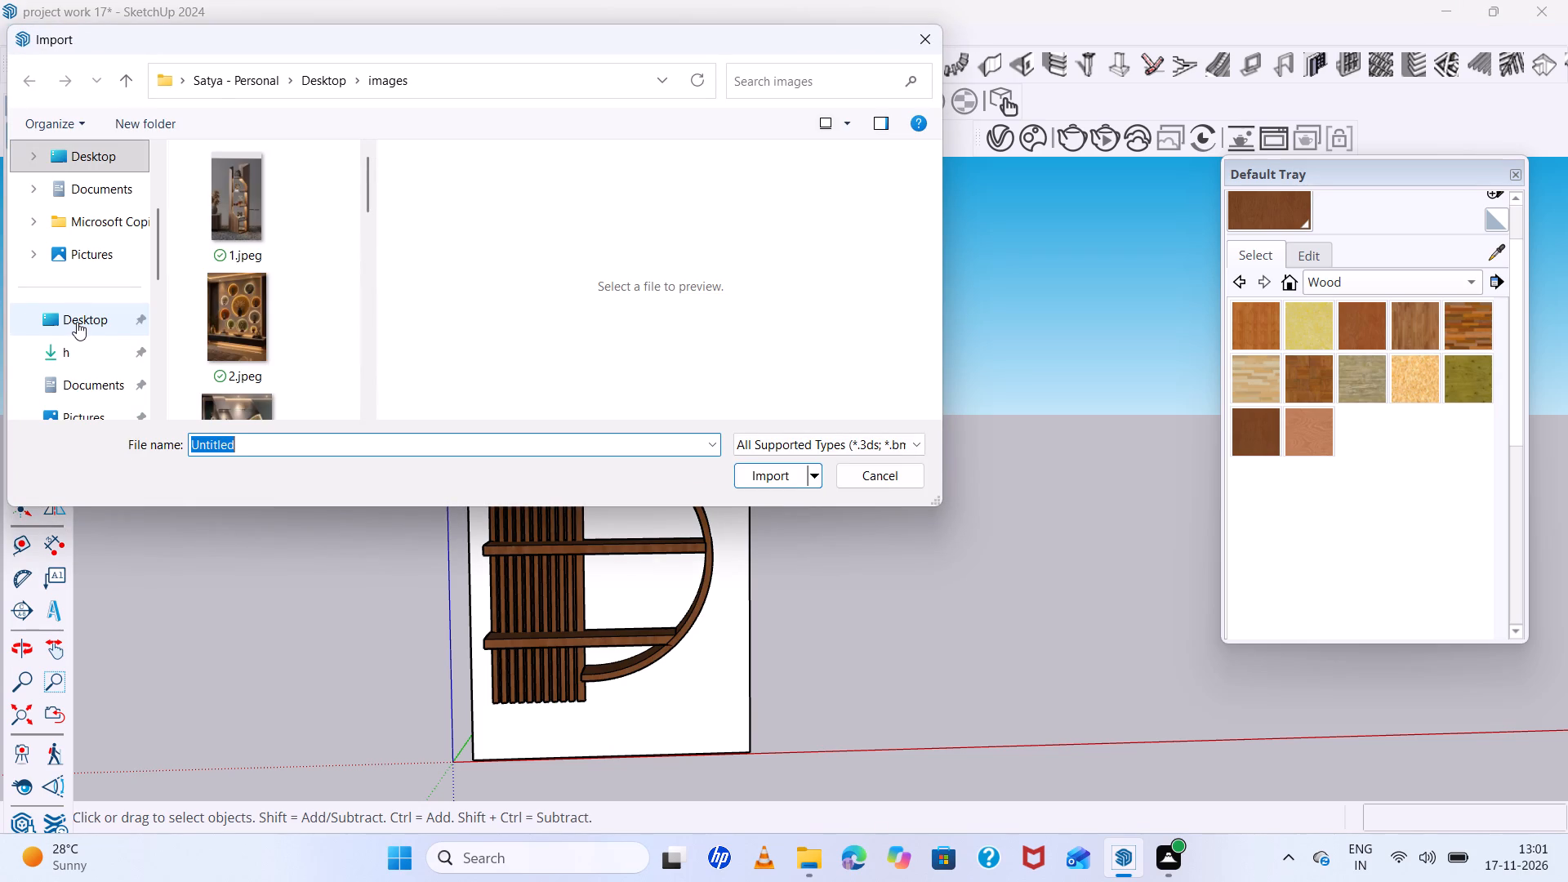
scroll(279, 331, down, 16)
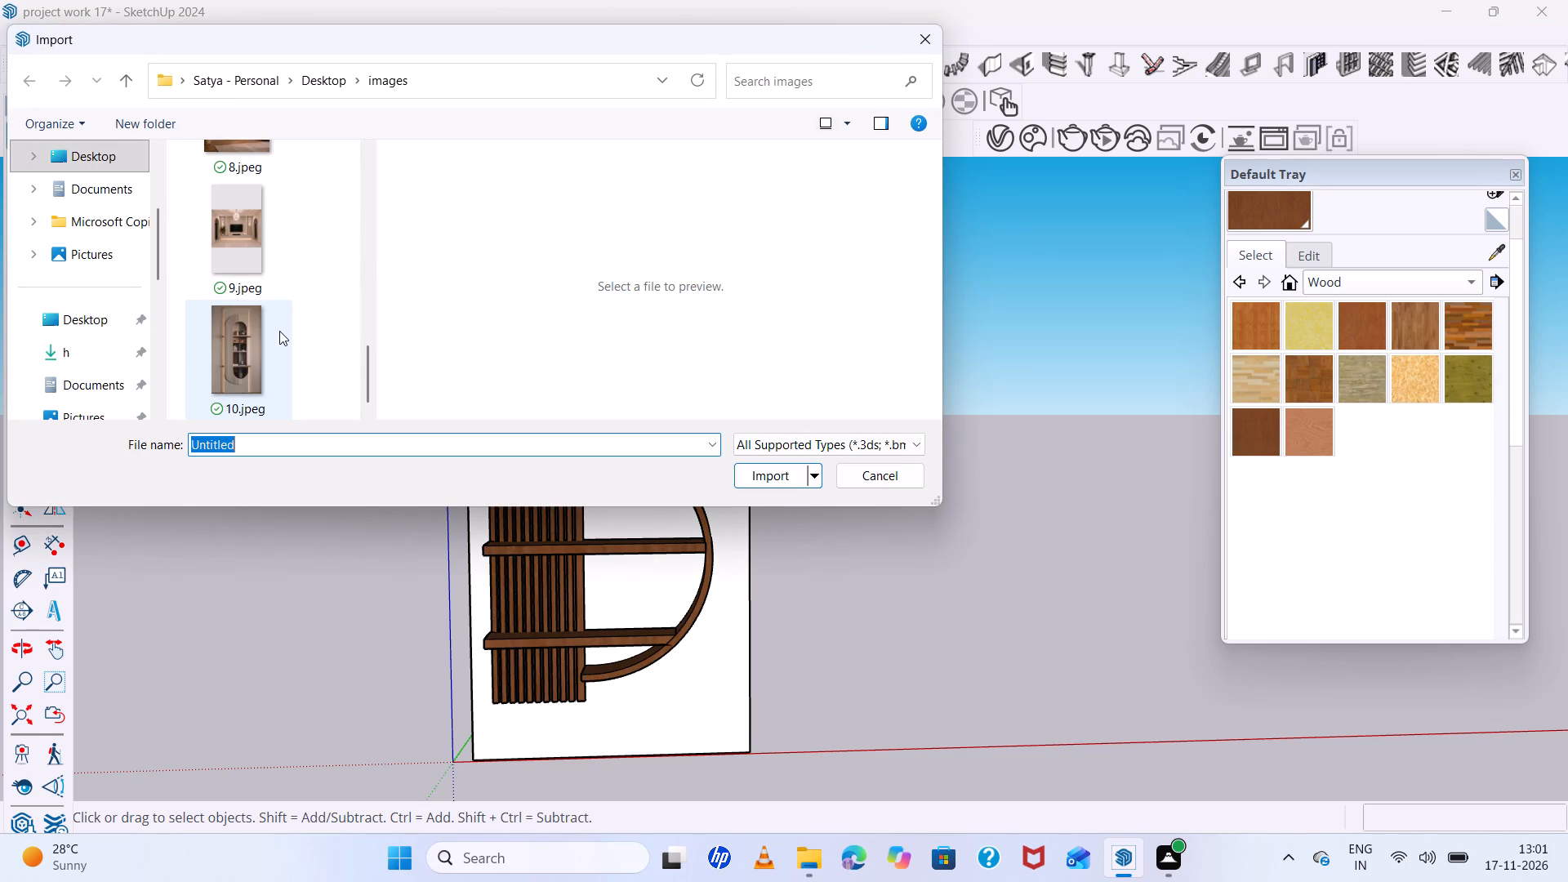
scroll(259, 255, up, 2)
scroll(258, 253, down, 1)
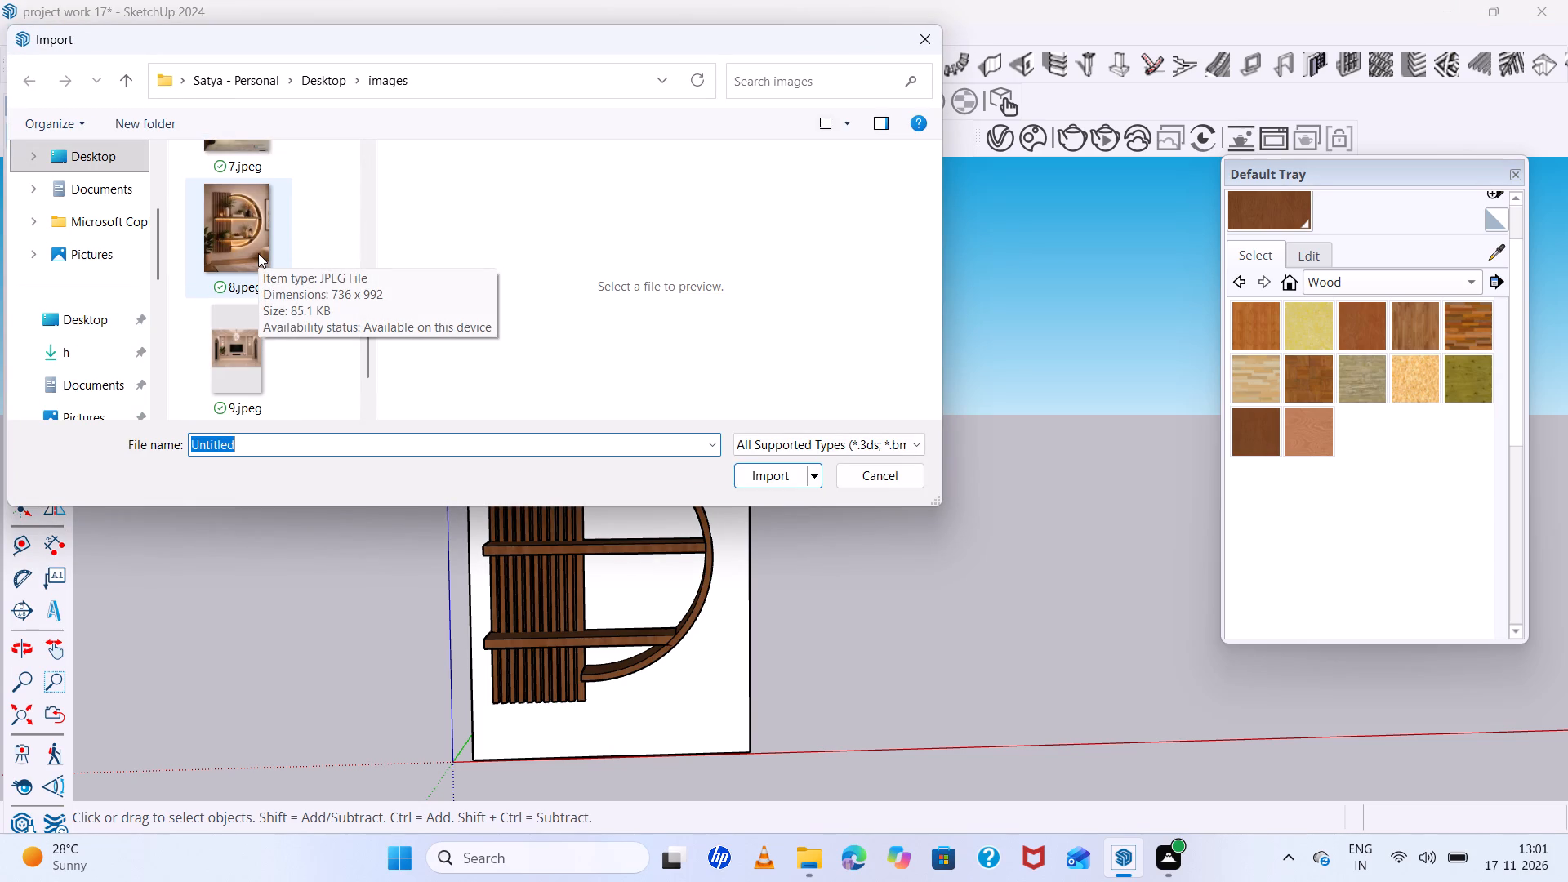
click(239, 321)
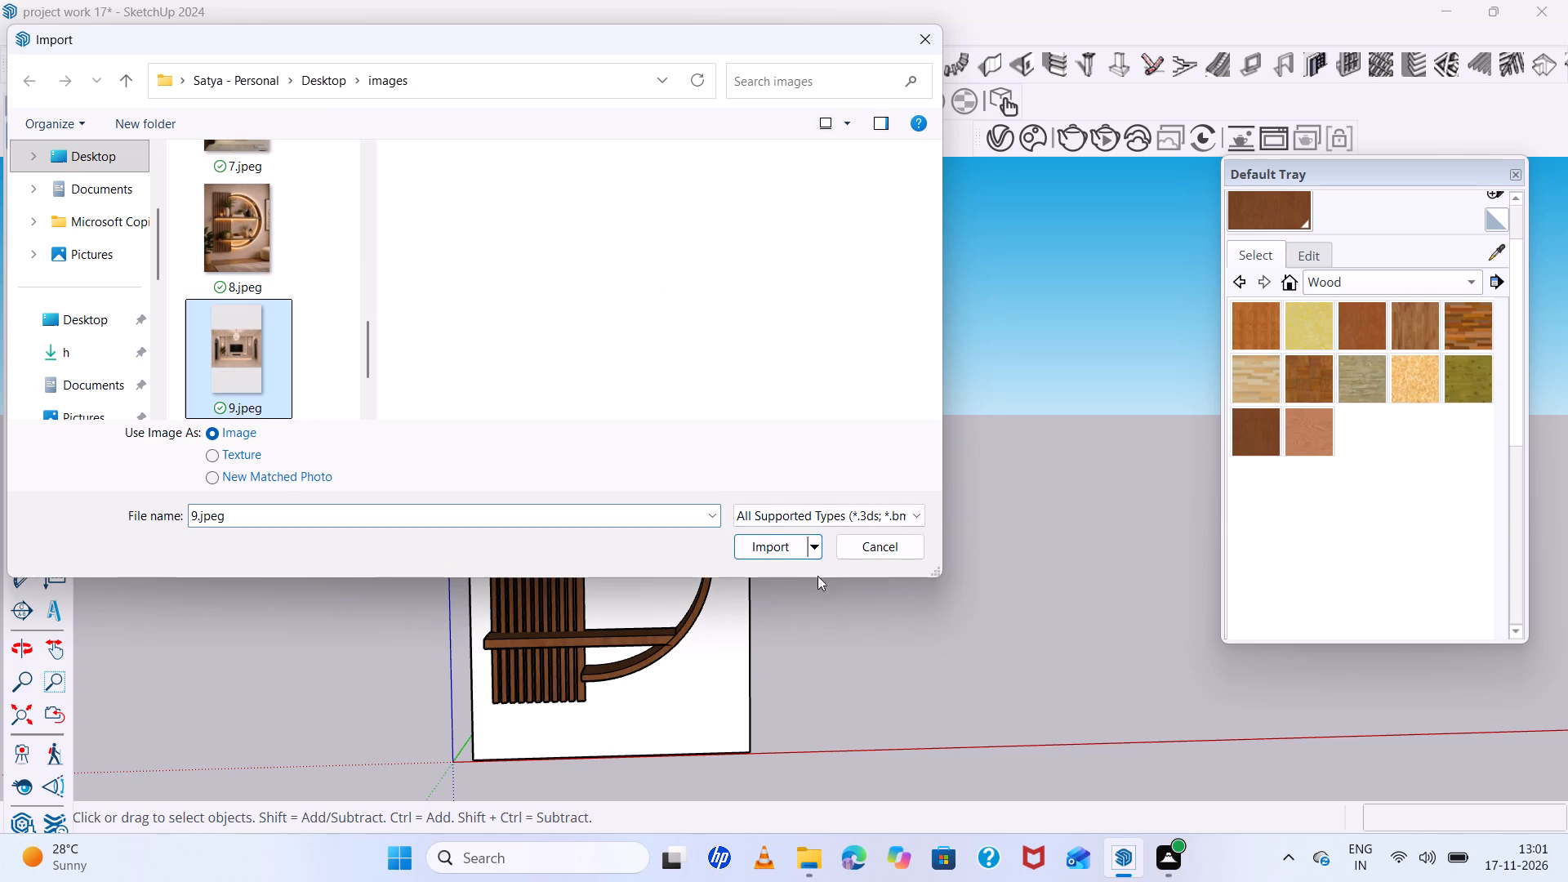
click(759, 549)
scroll(563, 516, down, 7)
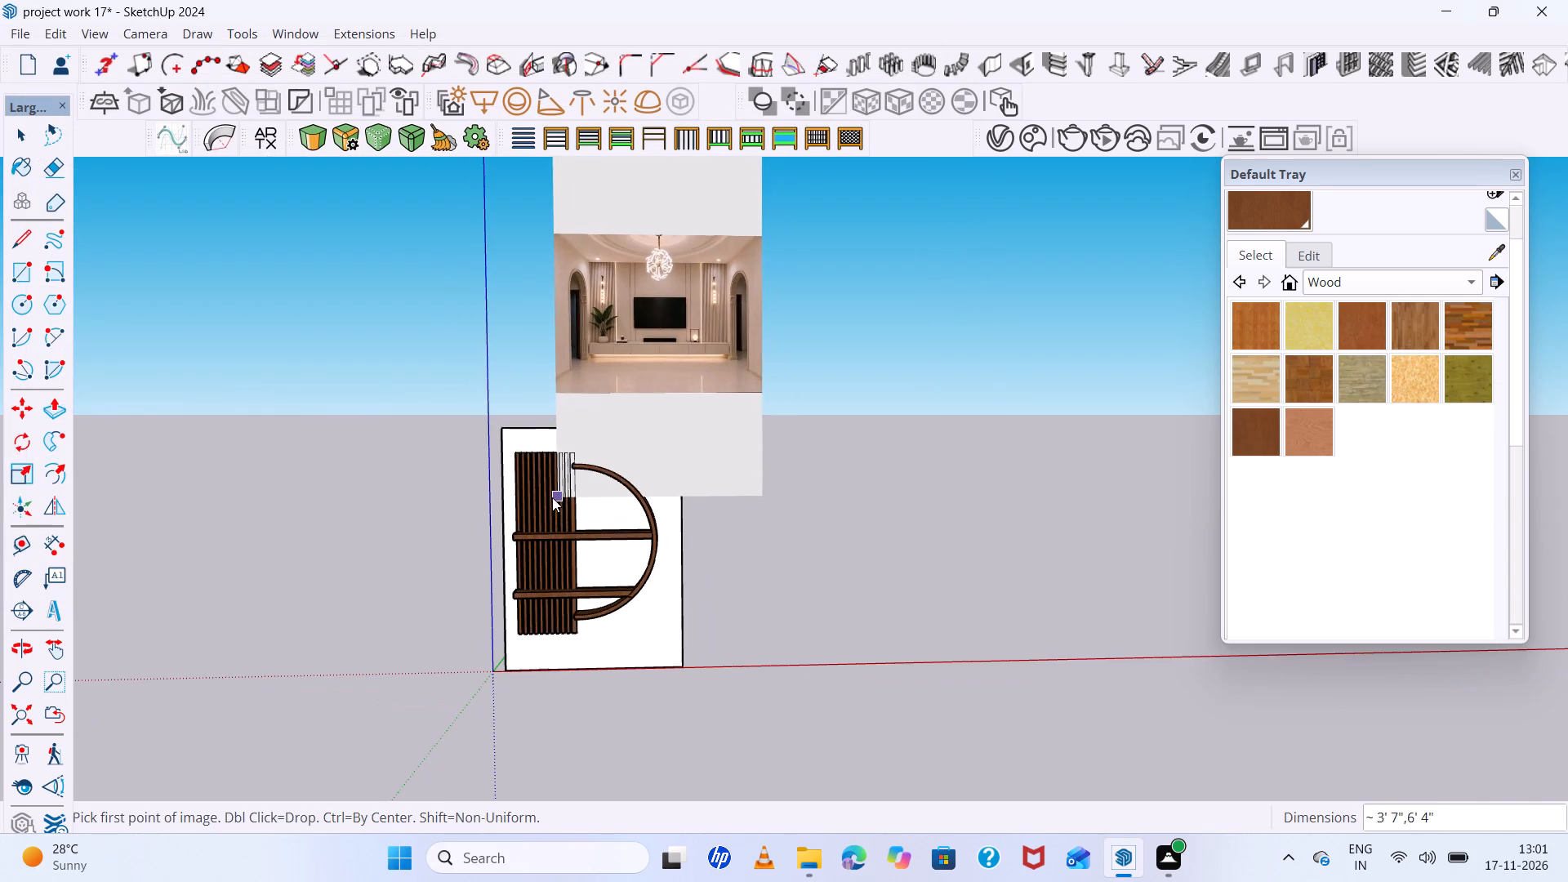
scroll(552, 497, down, 4)
scroll(684, 583, up, 5)
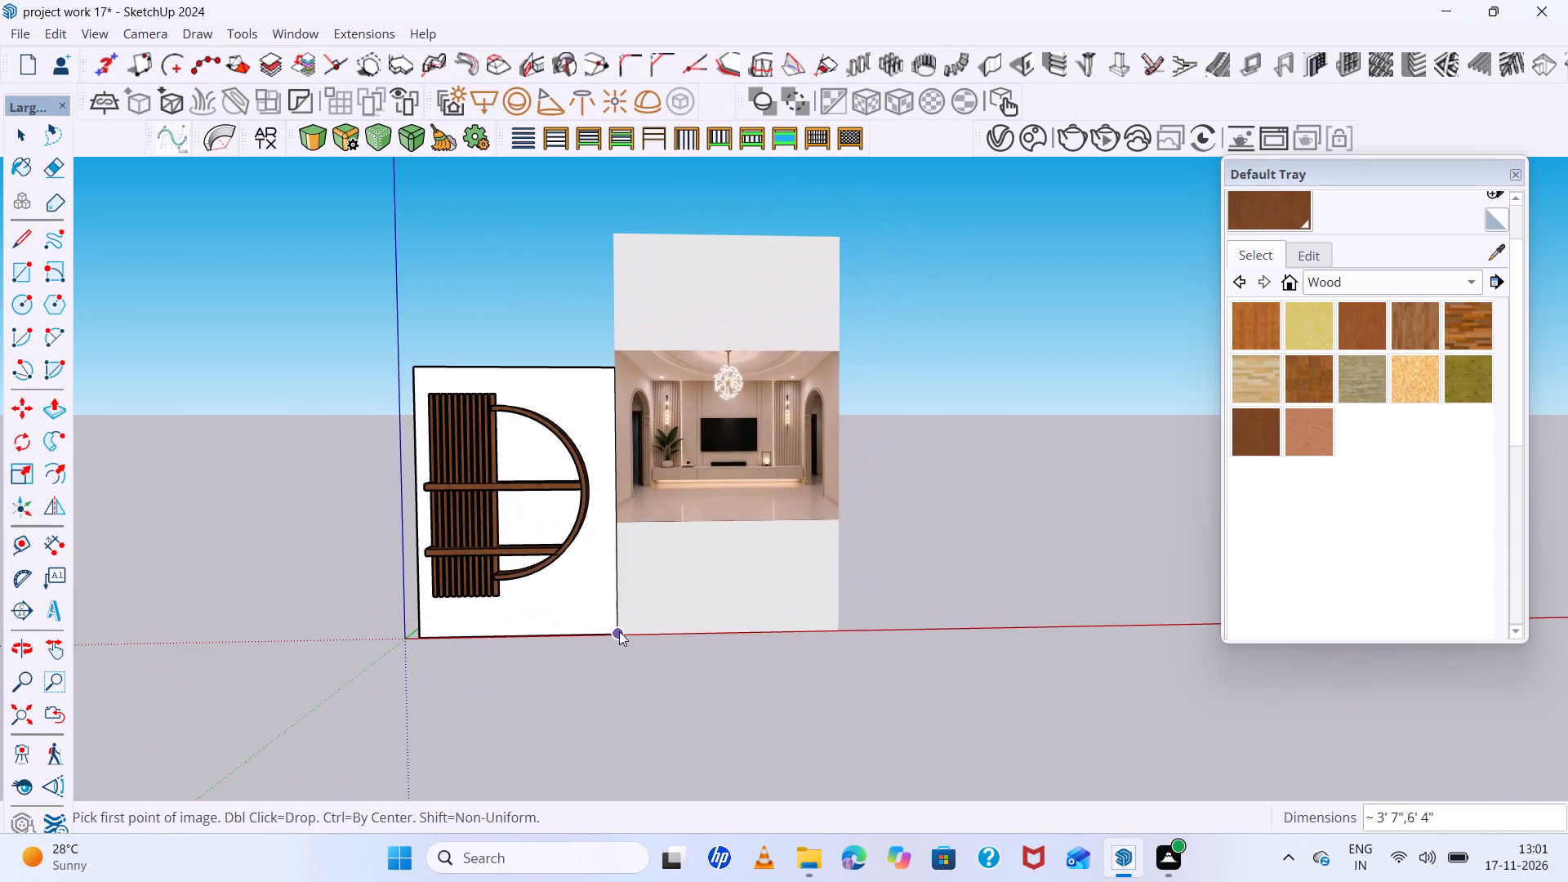
click(619, 631)
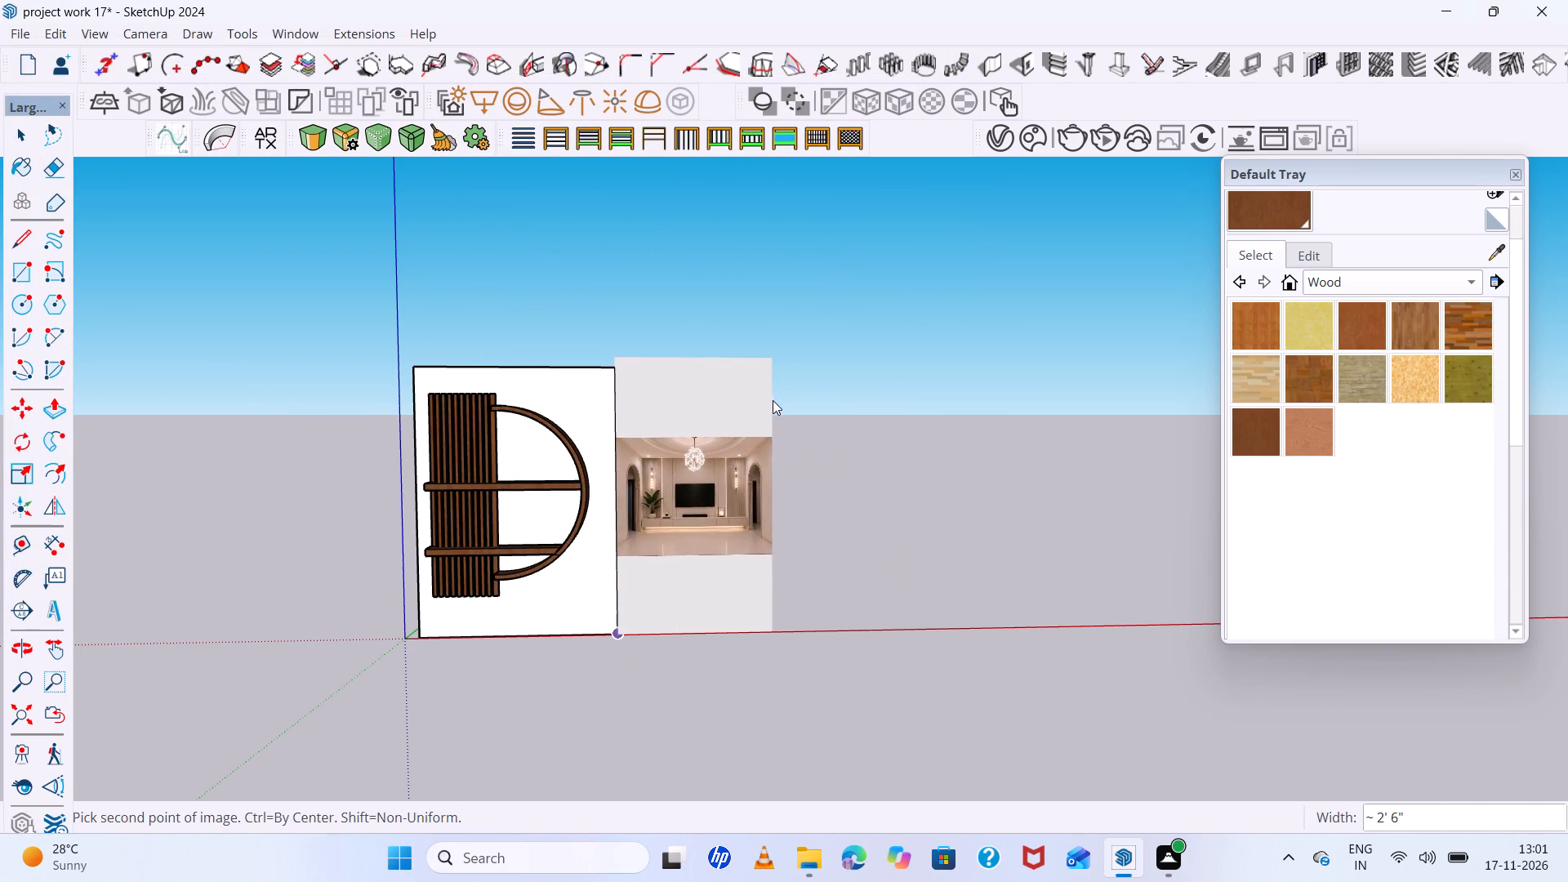
click(771, 418)
scroll(751, 436, up, 5)
middle_drag(749, 439, 627, 490)
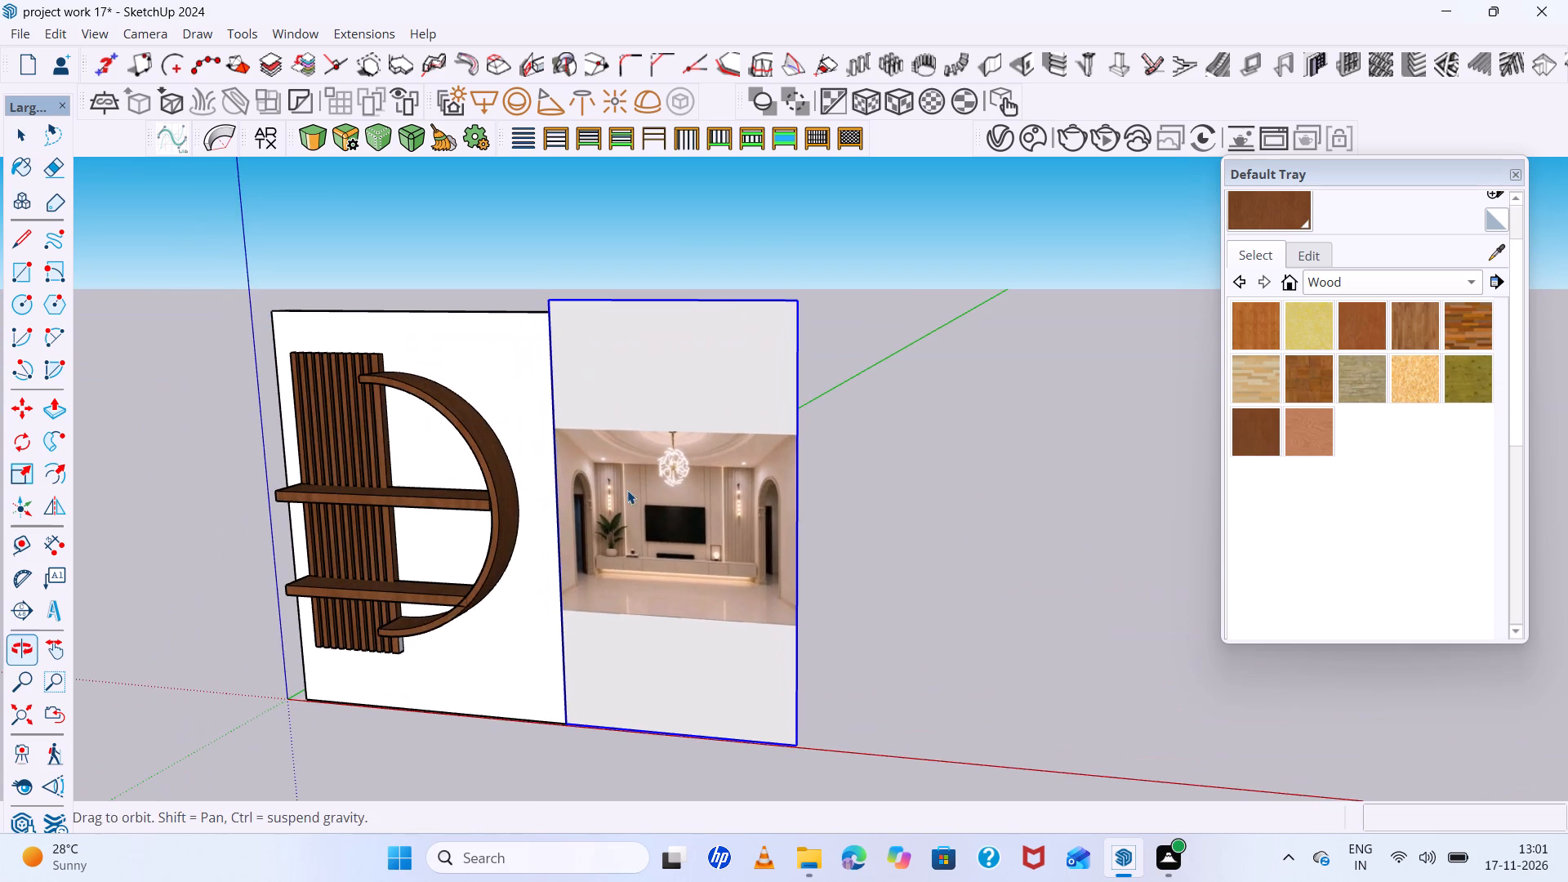
key(space)
click(845, 539)
Examine the imported living room TV wall image beside the finished shelf model.
scroll(533, 443, down, 5)
middle_drag(725, 587, 794, 513)
scroll(777, 513, up, 5)
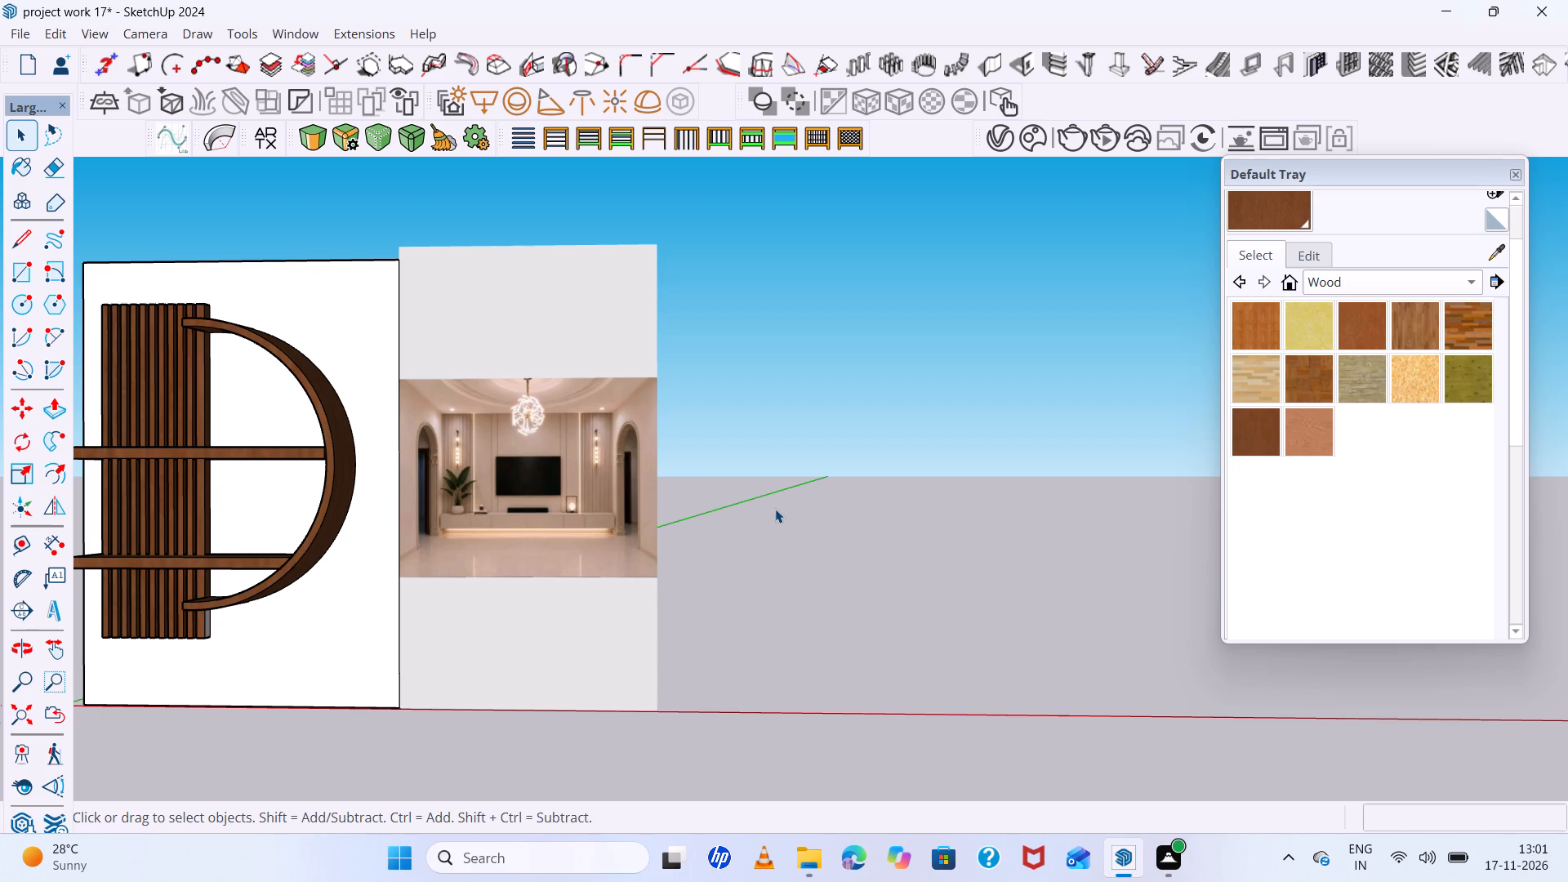
scroll(775, 509, up, 2)
scroll(775, 509, down, 5)
middle_drag(773, 506, 768, 479)
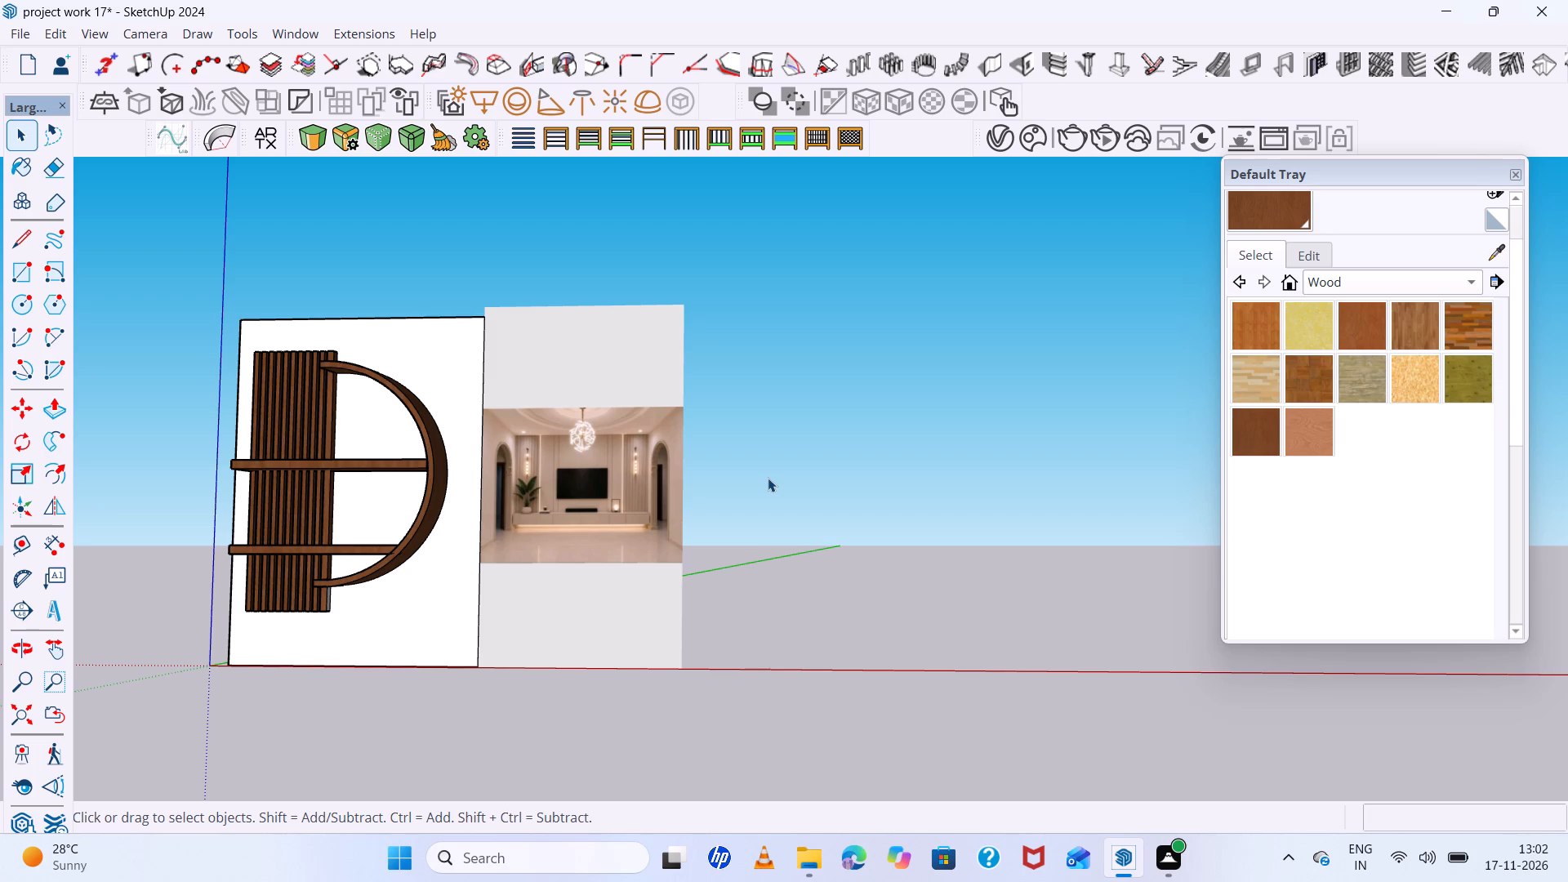
scroll(768, 478, up, 2)
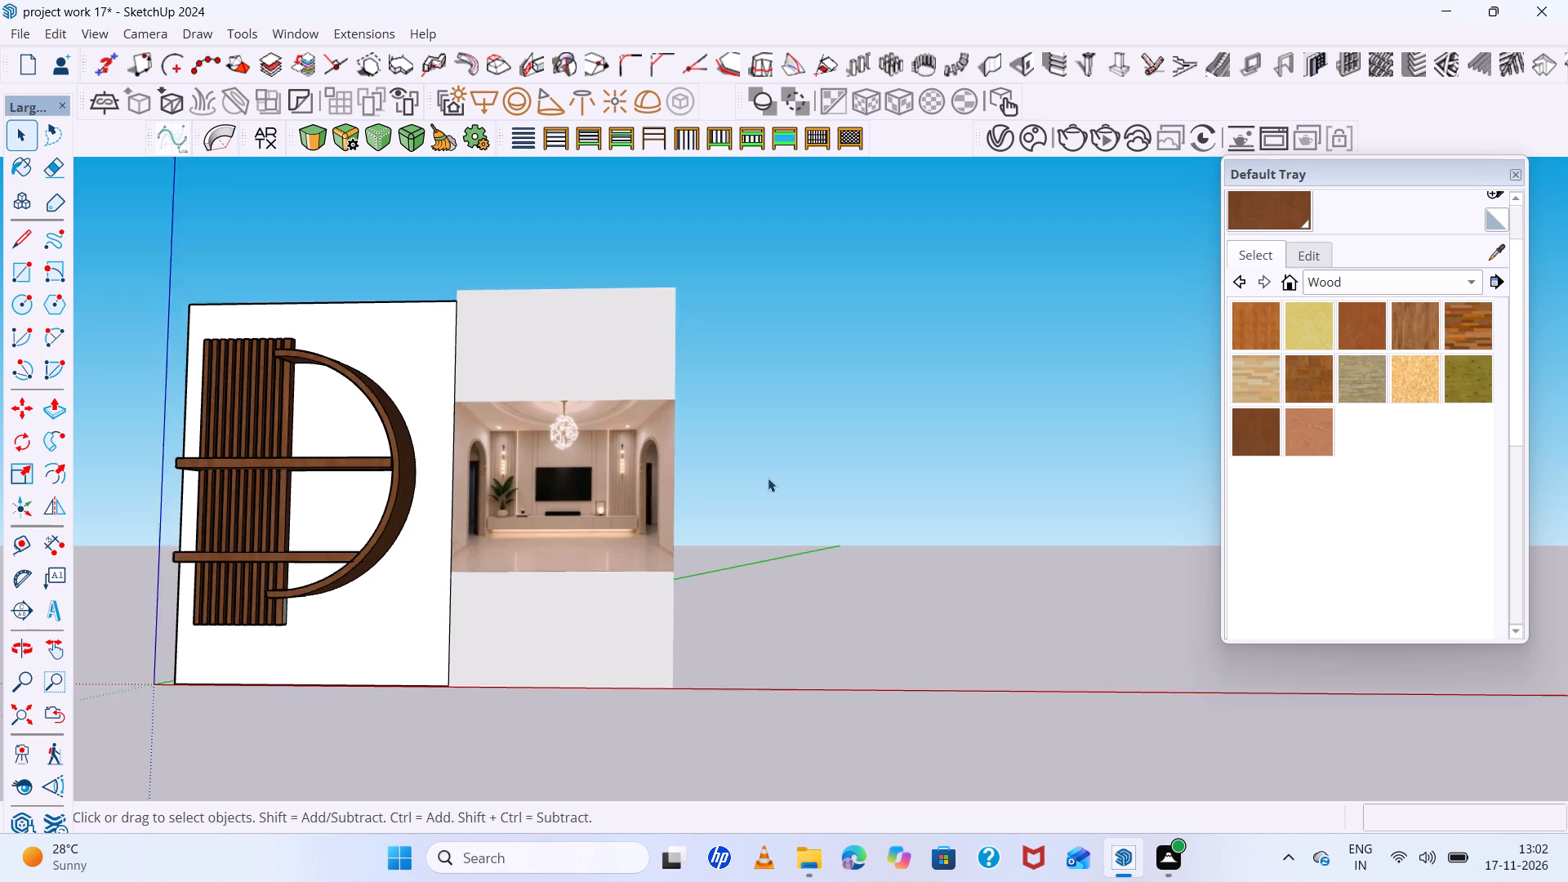
scroll(768, 478, up, 3)
scroll(768, 478, down, 4)
middle_drag(768, 478, 755, 451)
scroll(762, 547, up, 4)
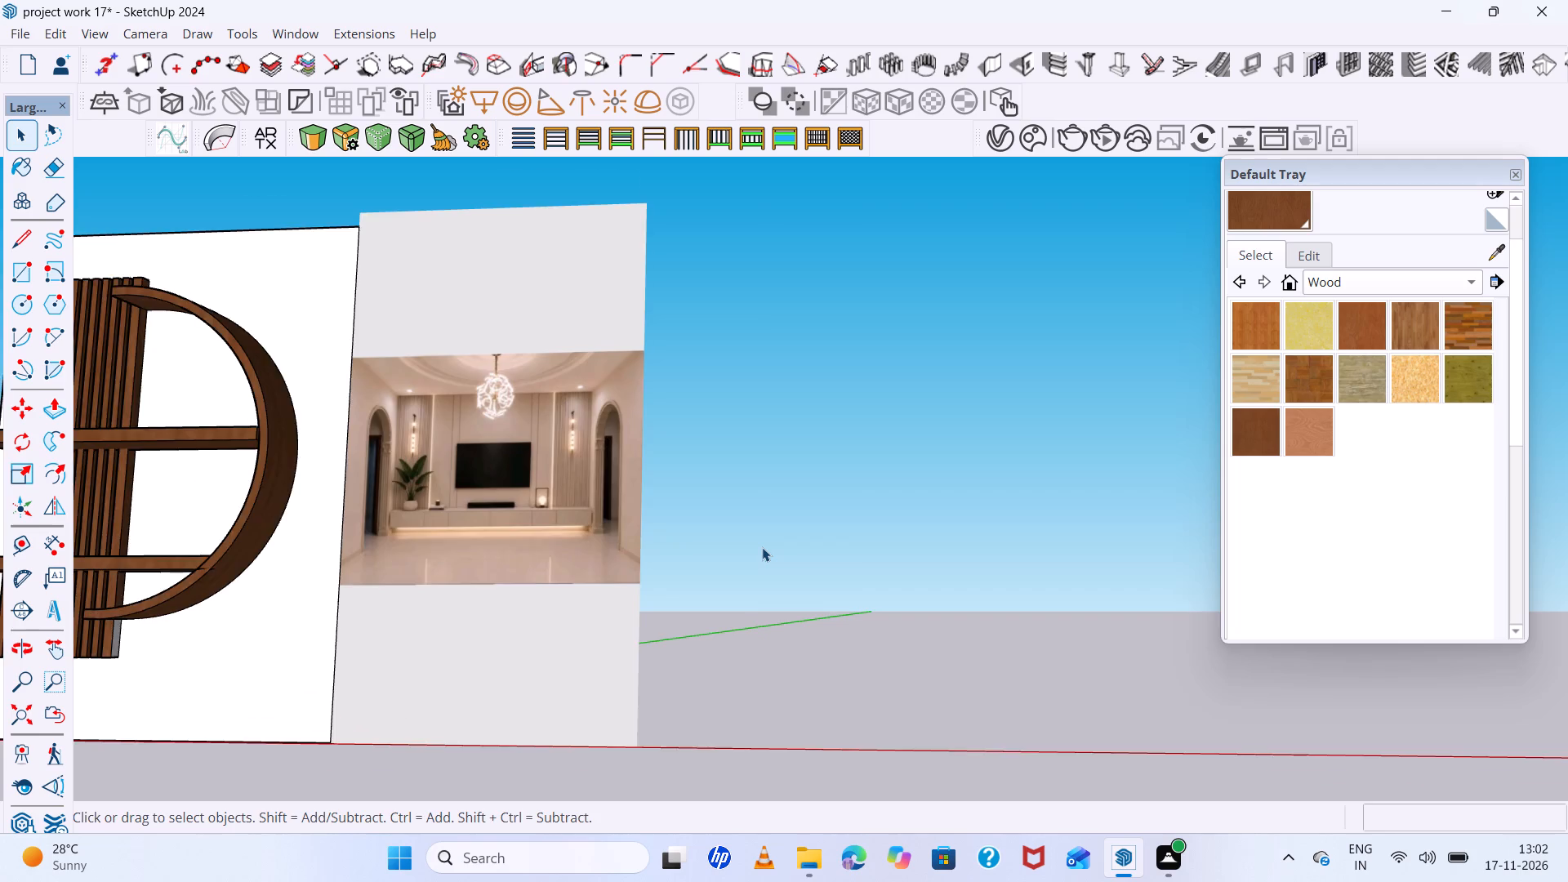
scroll(762, 547, down, 4)
middle_drag(762, 547, 767, 601)
scroll(769, 589, down, 4)
middle_drag(769, 589, 773, 615)
scroll(770, 595, up, 5)
scroll(770, 595, down, 5)
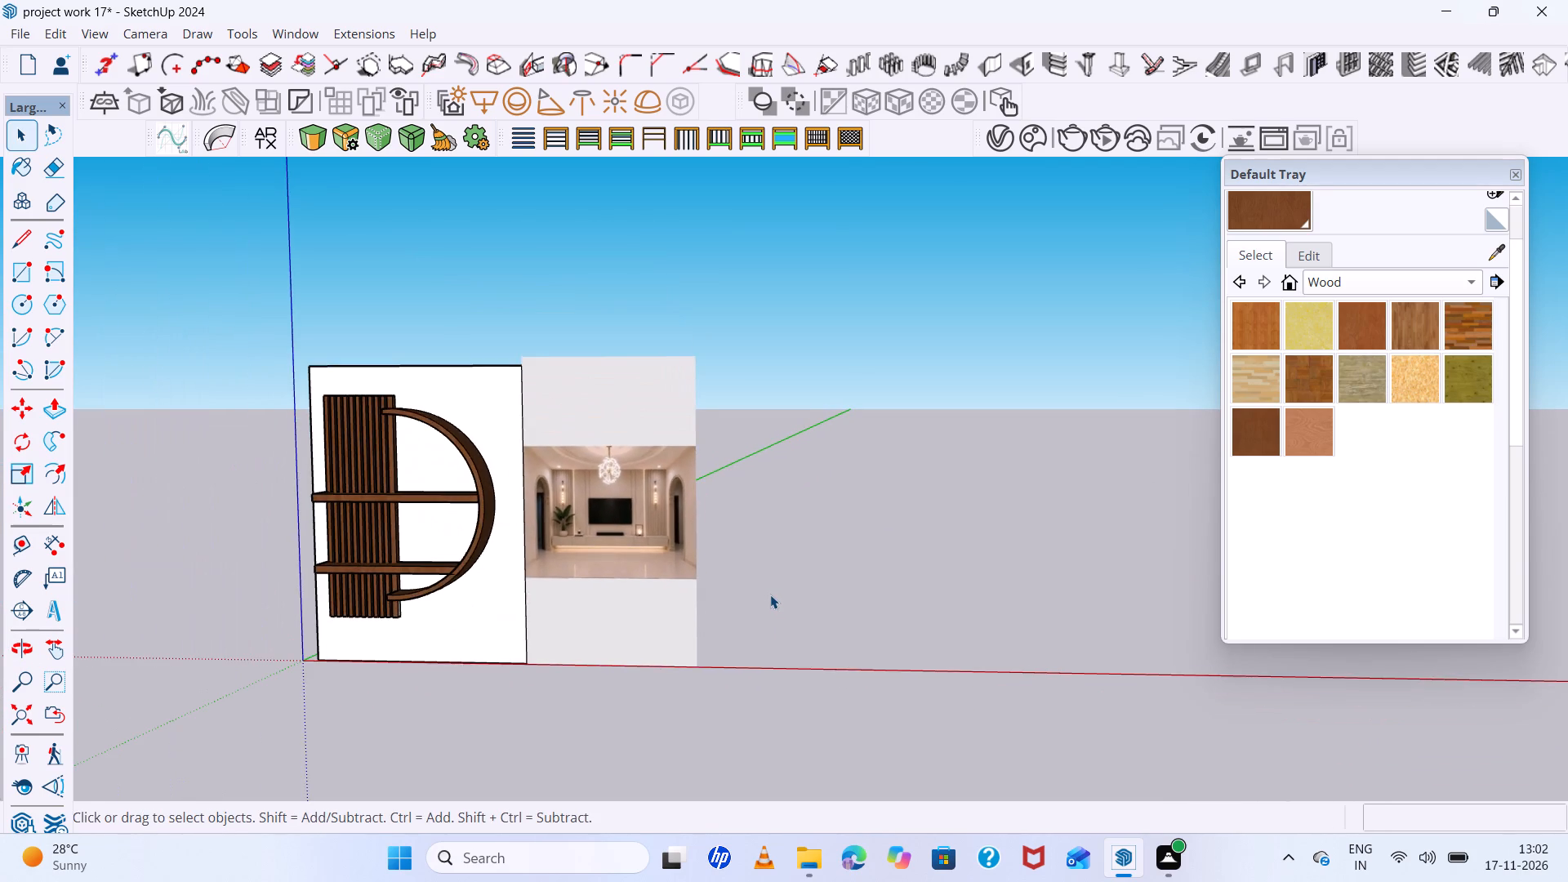
scroll(770, 595, down, 3)
middle_drag(770, 595, 772, 624)
scroll(636, 559, up, 3)
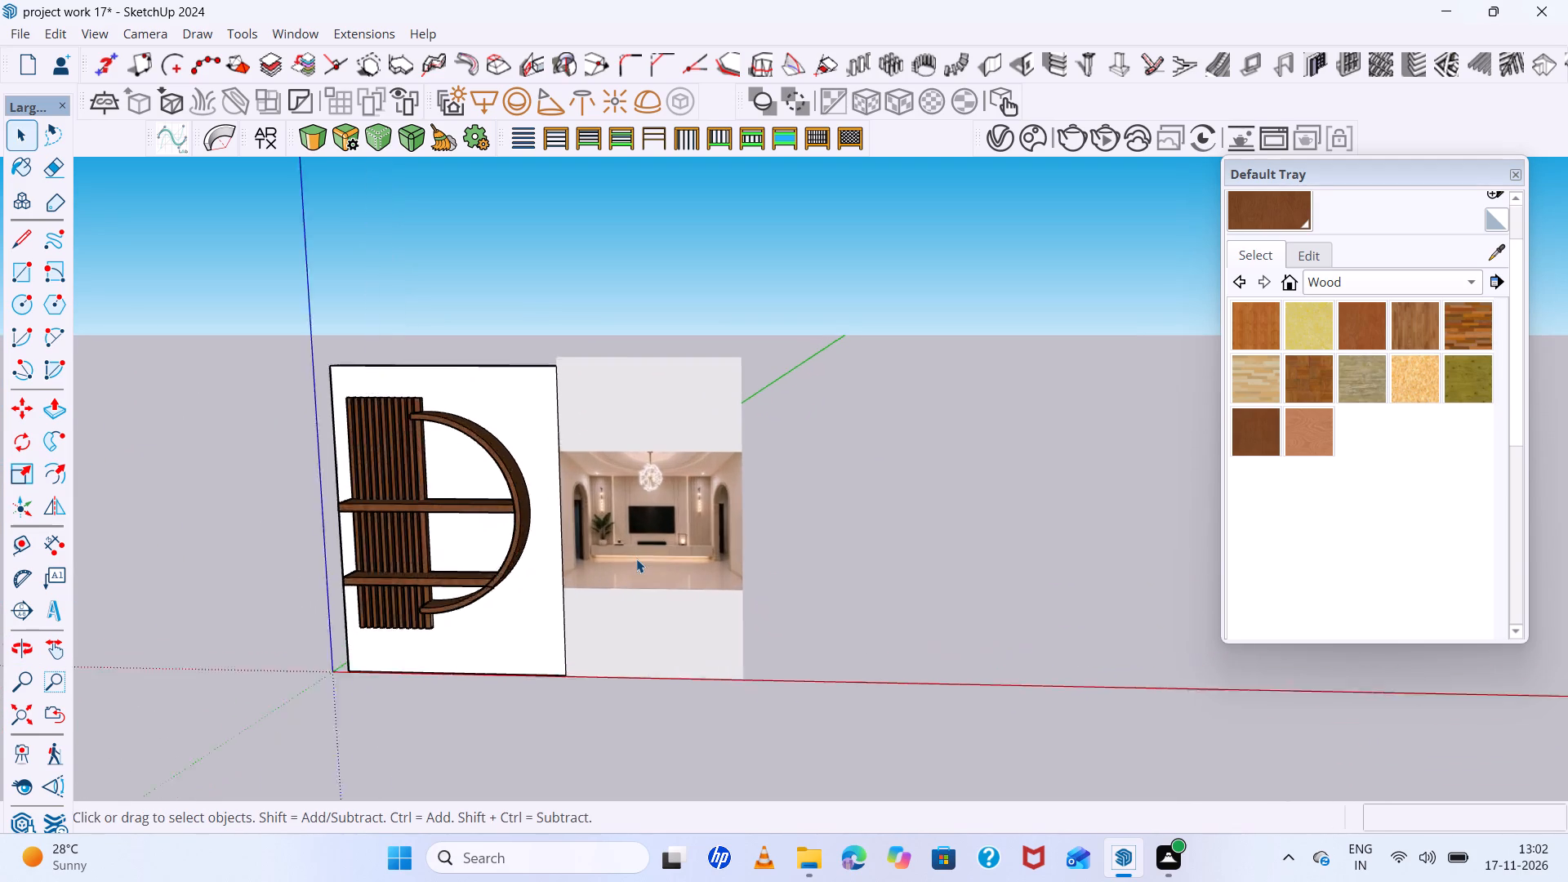
scroll(636, 559, up, 2)
scroll(636, 559, down, 4)
middle_drag(636, 558, 651, 607)
scroll(645, 581, up, 7)
scroll(614, 532, down, 4)
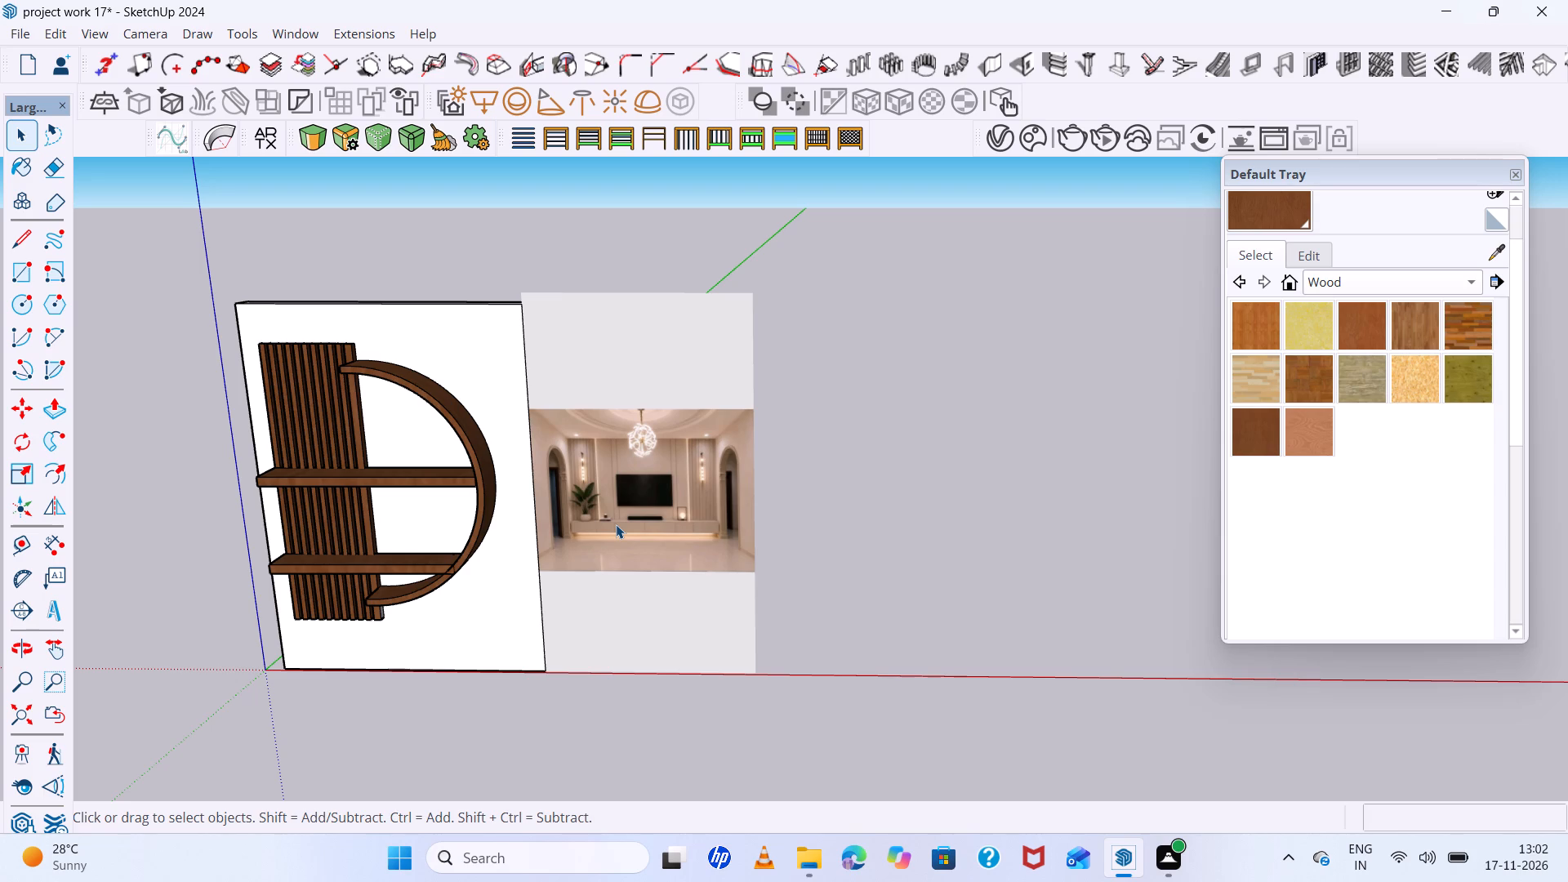
scroll(616, 524, down, 2)
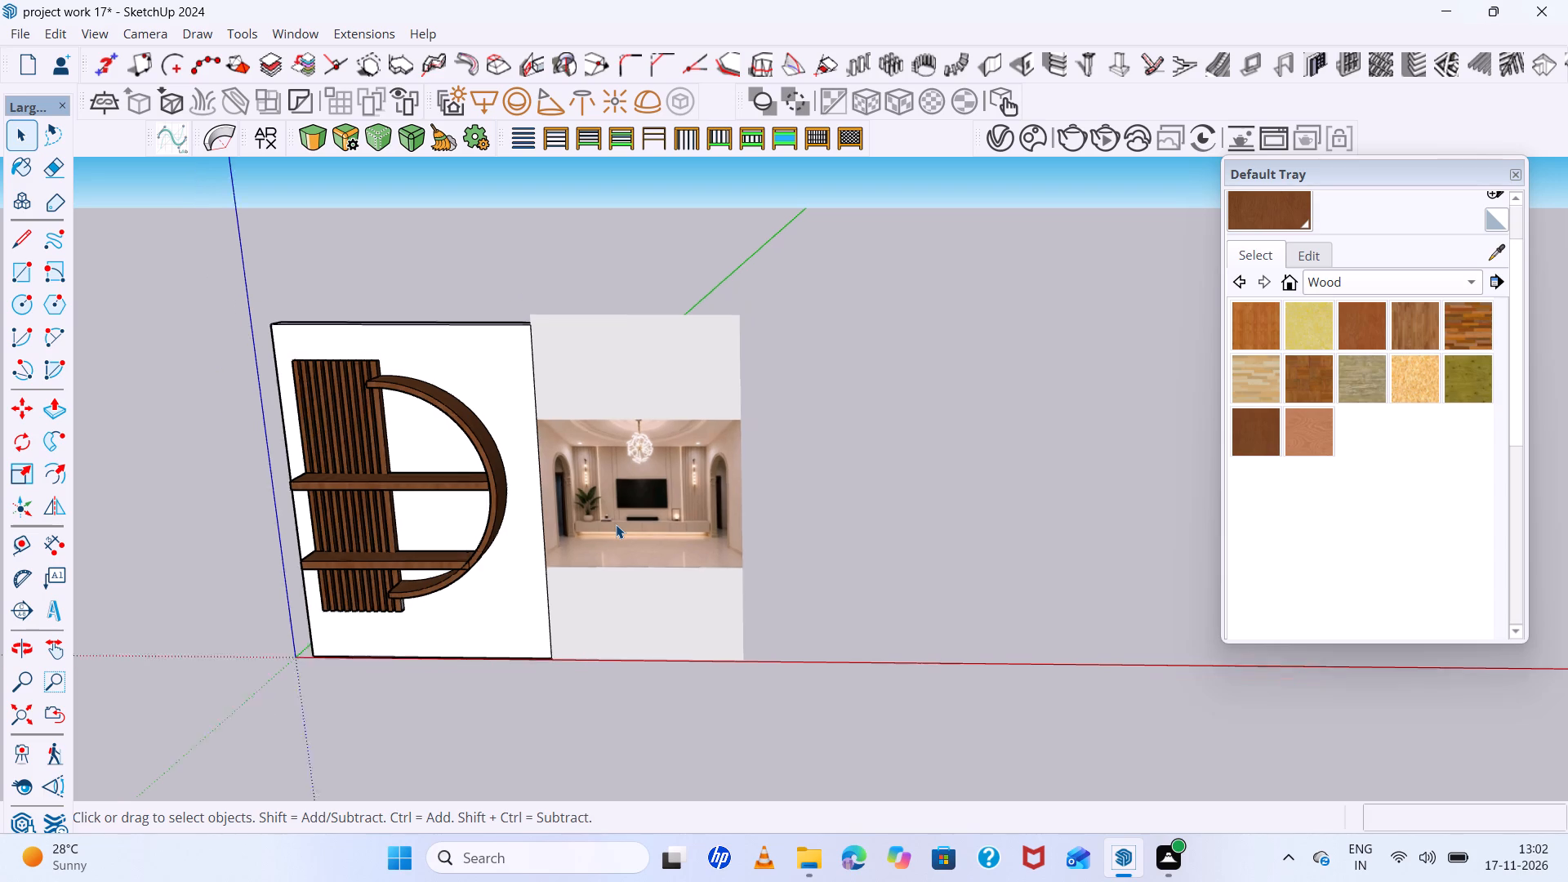
scroll(616, 524, down, 8)
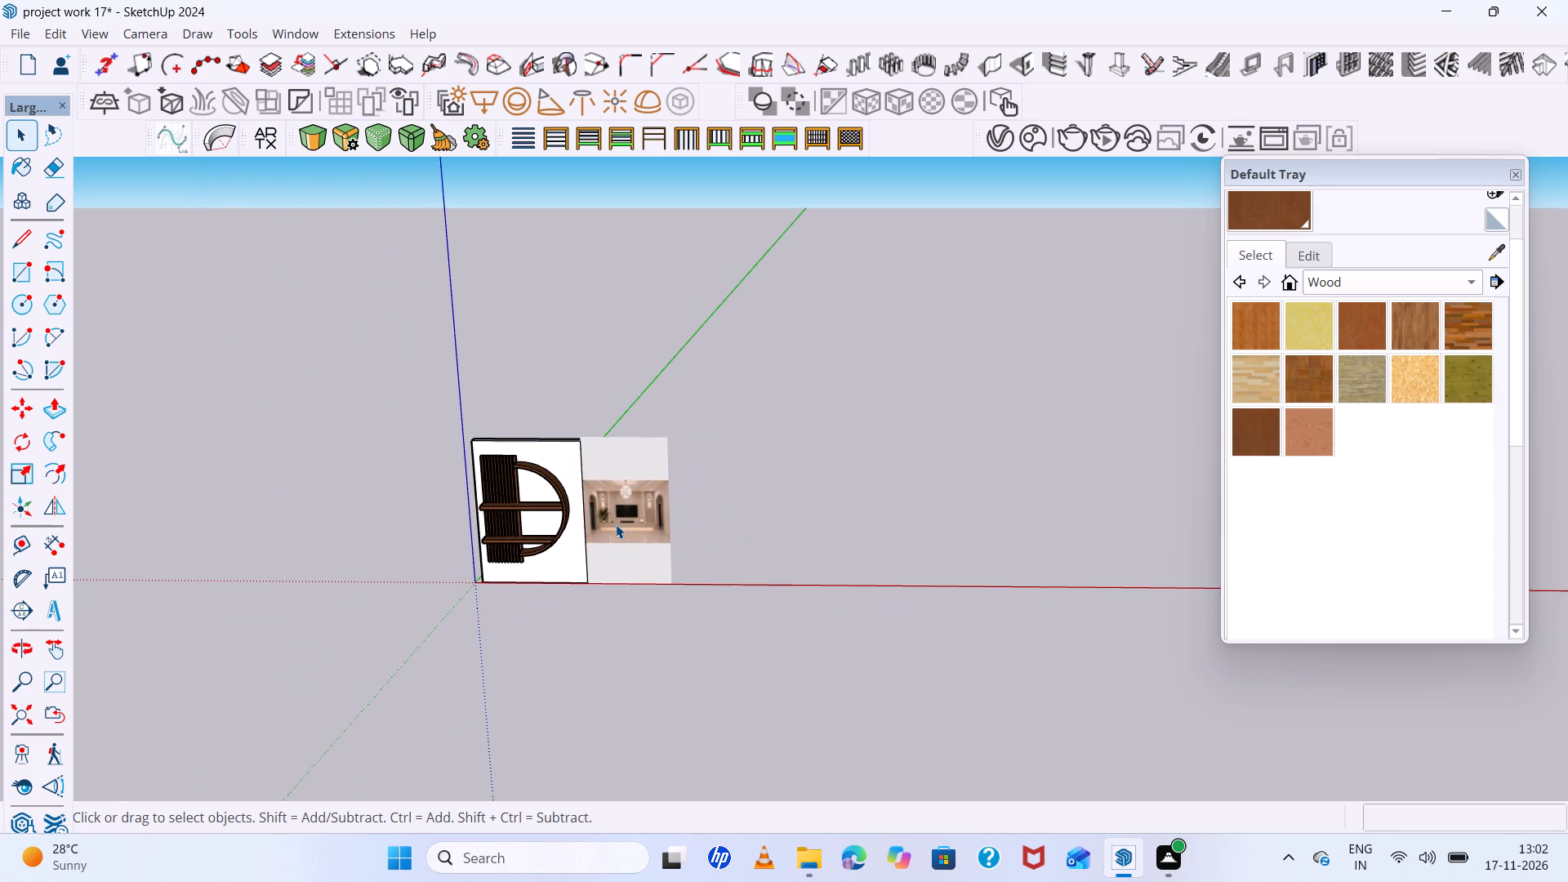
scroll(616, 524, up, 4)
scroll(616, 524, down, 4)
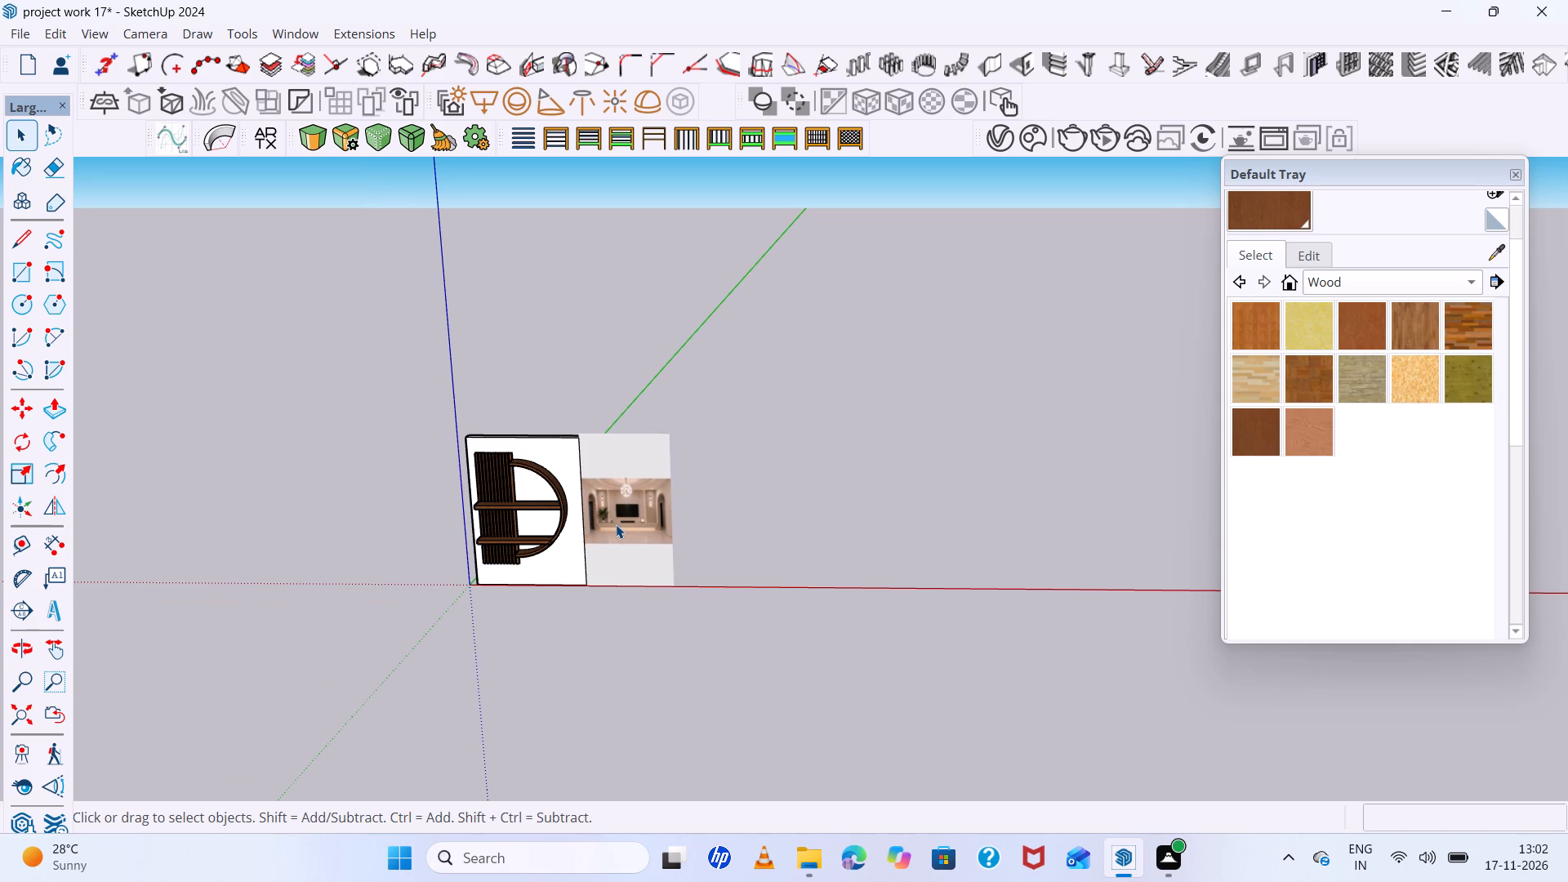
scroll(616, 524, down, 4)
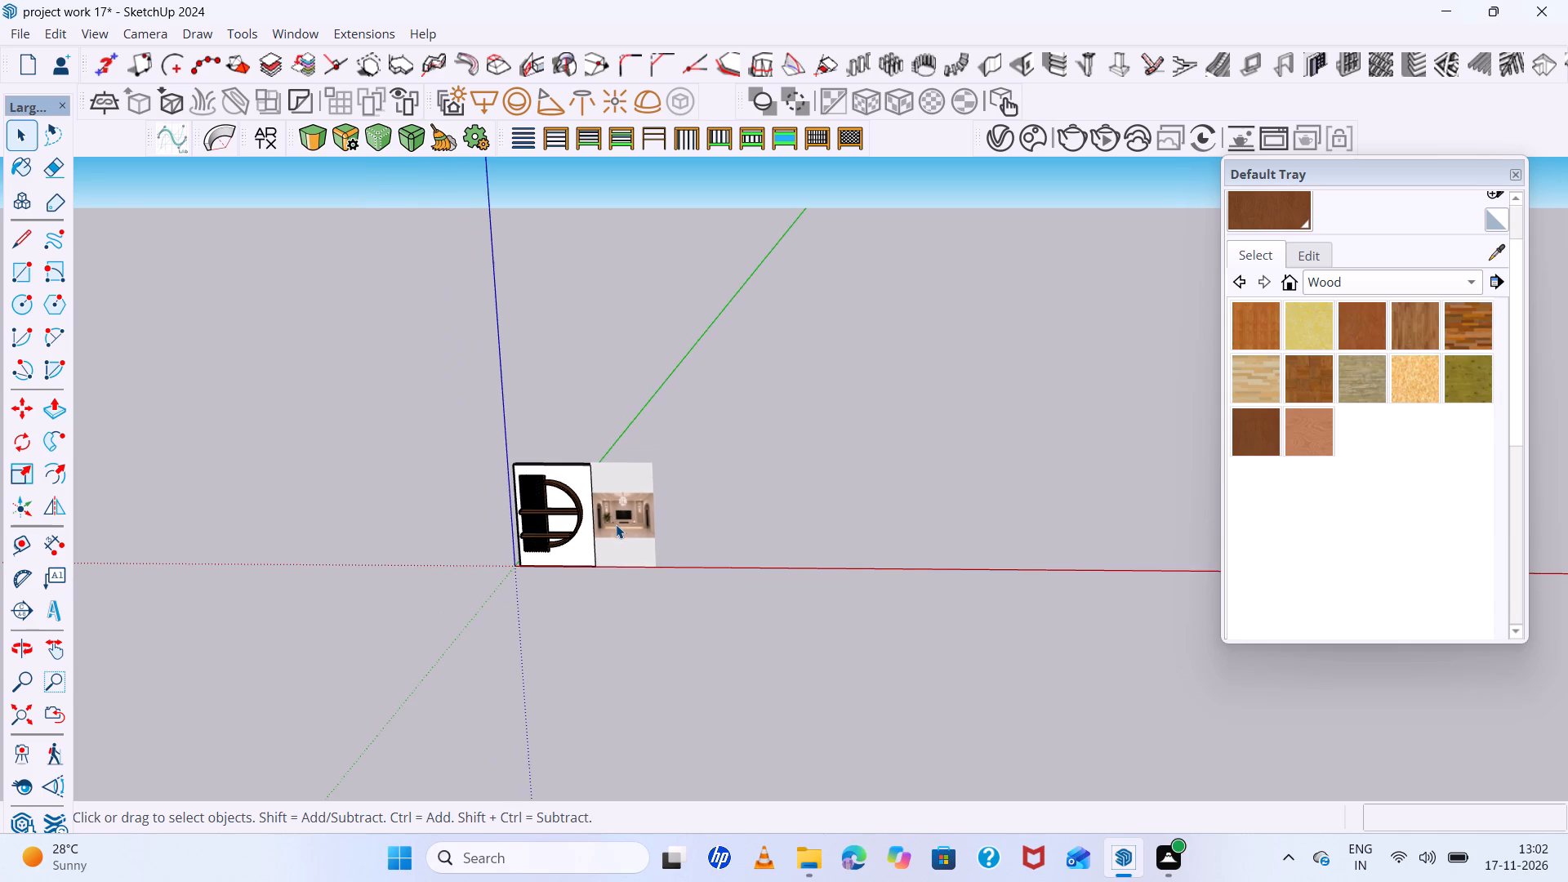
Examine the living room TV wall reference image beside the finished shelf model.
scroll(616, 524, up, 4)
scroll(616, 524, down, 4)
middle_drag(616, 524, 626, 550)
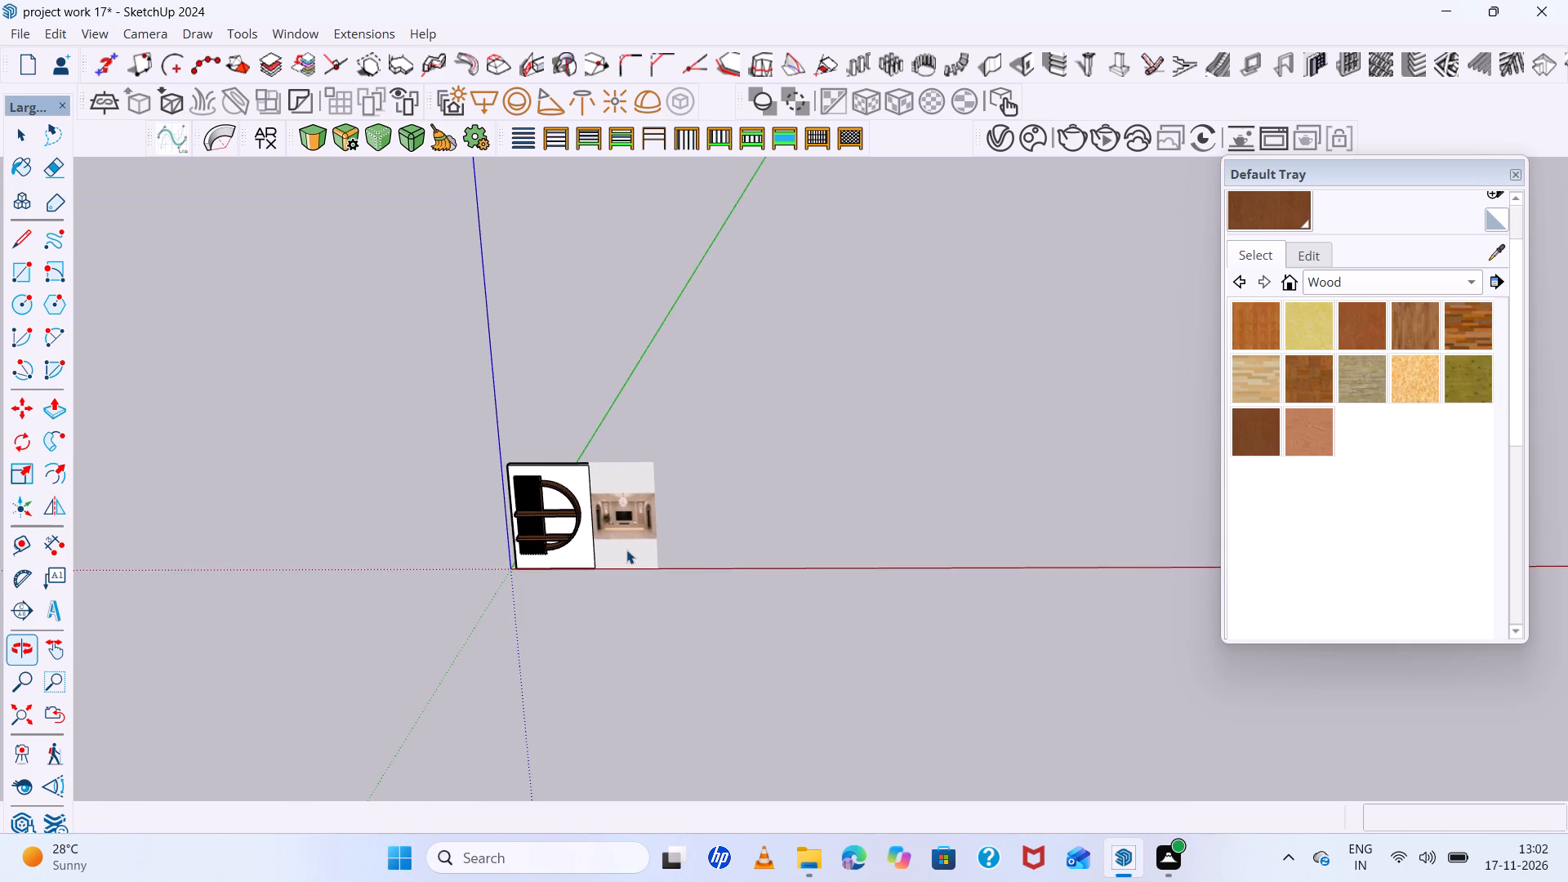
scroll(626, 550, up, 6)
scroll(626, 550, down, 4)
scroll(630, 543, up, 11)
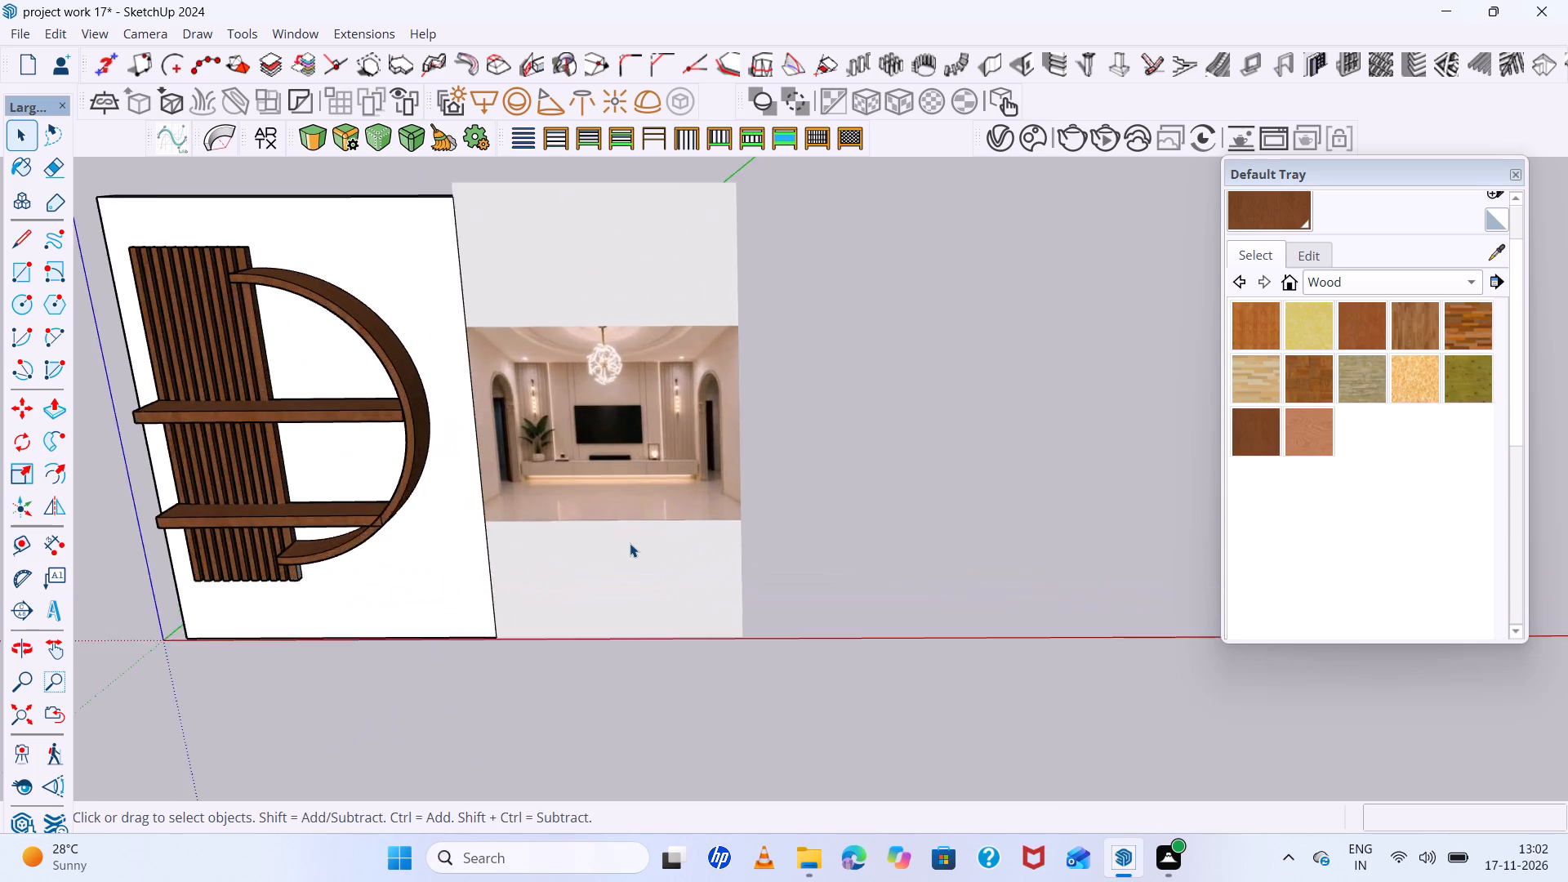
scroll(630, 543, down, 4)
middle_drag(630, 543, 668, 576)
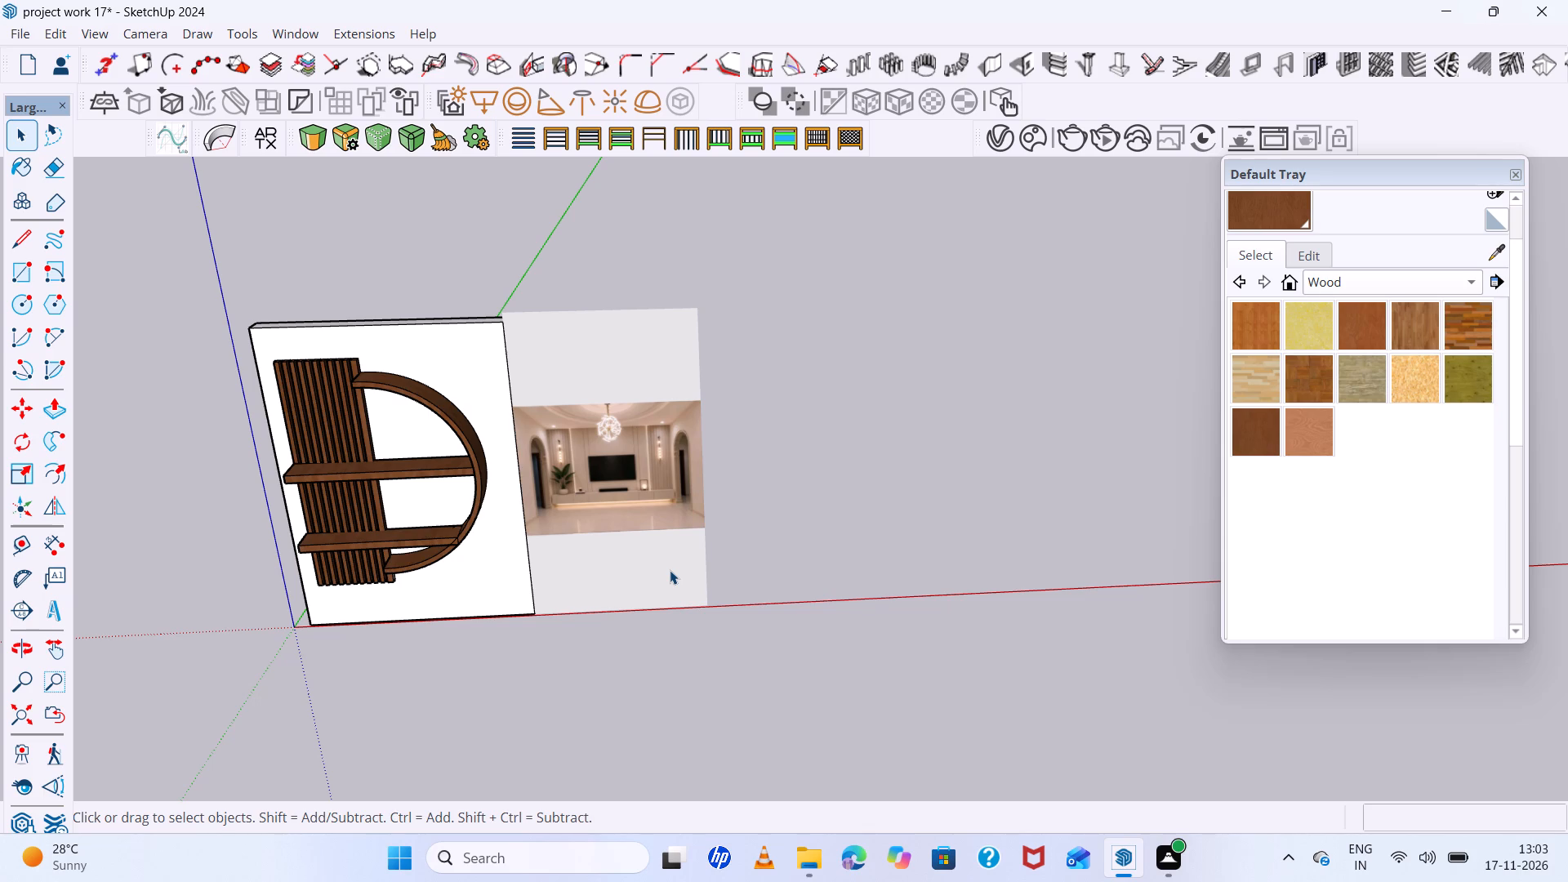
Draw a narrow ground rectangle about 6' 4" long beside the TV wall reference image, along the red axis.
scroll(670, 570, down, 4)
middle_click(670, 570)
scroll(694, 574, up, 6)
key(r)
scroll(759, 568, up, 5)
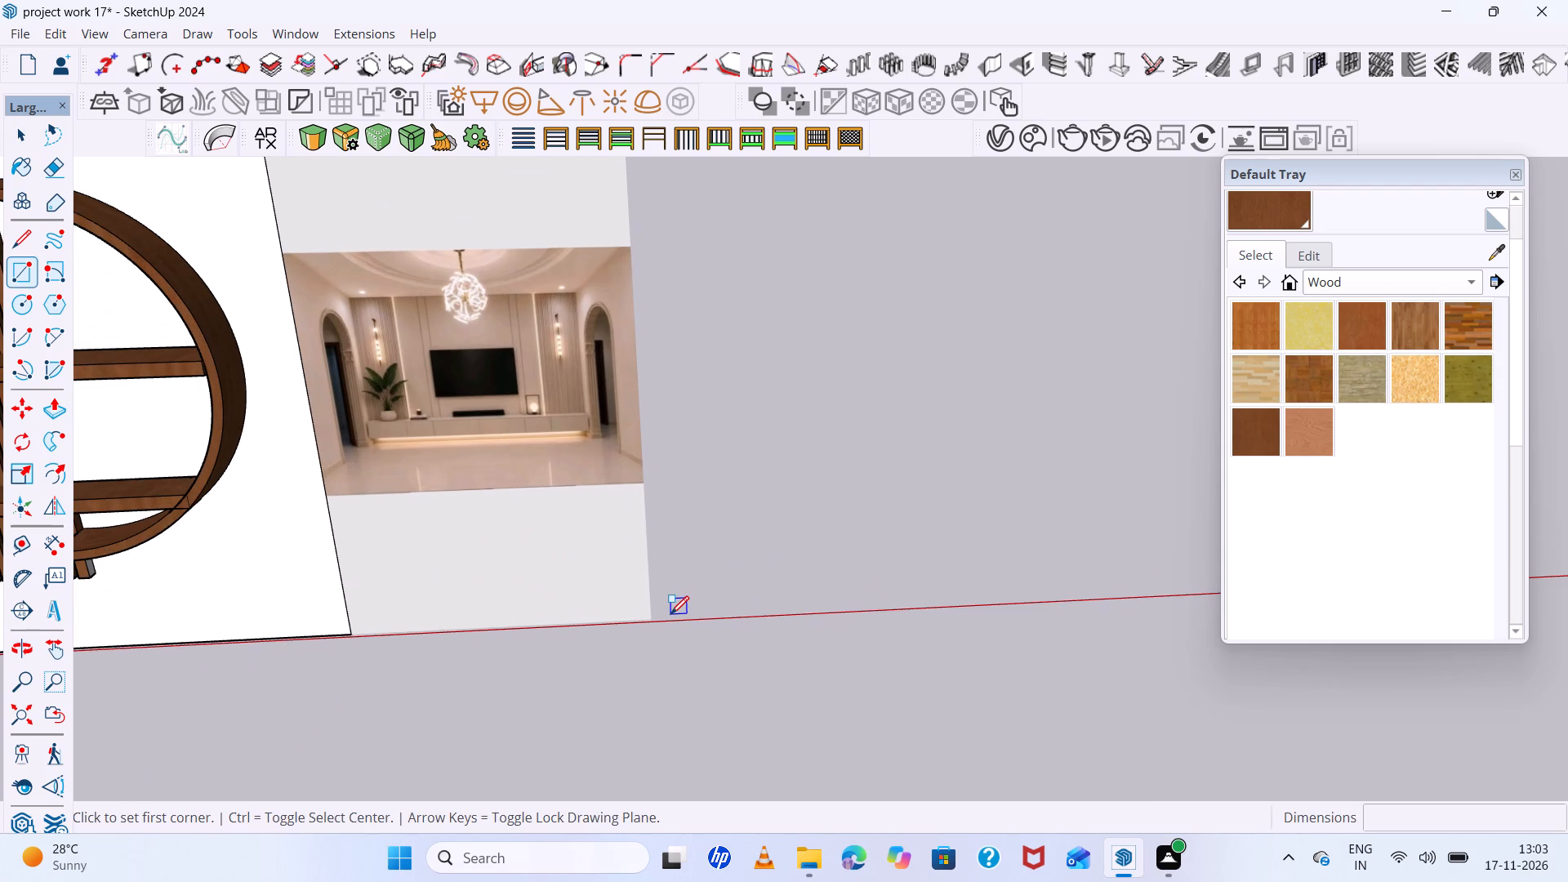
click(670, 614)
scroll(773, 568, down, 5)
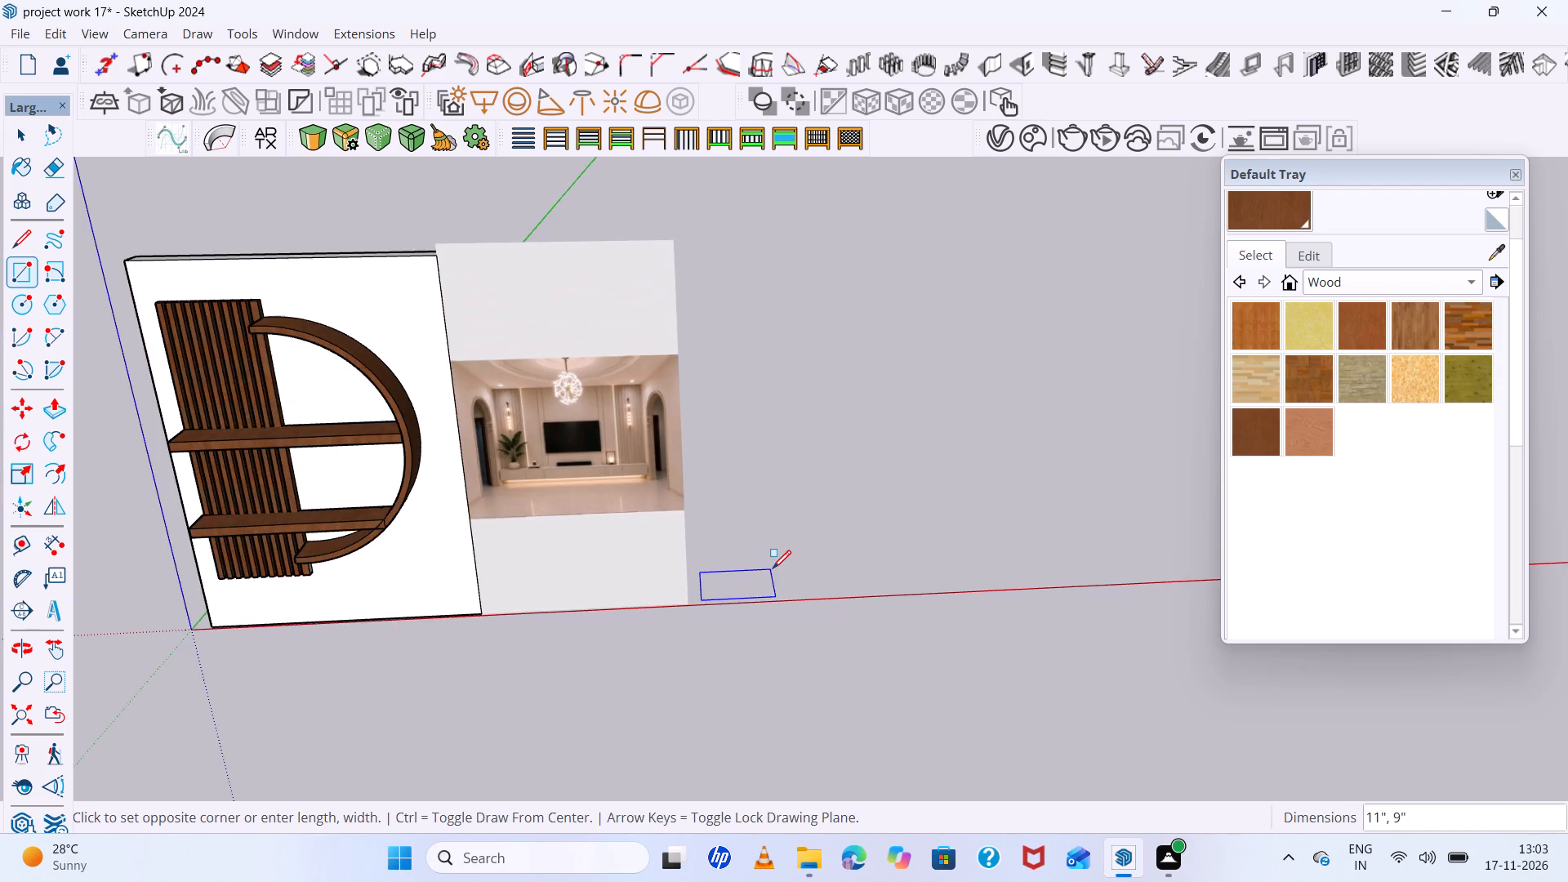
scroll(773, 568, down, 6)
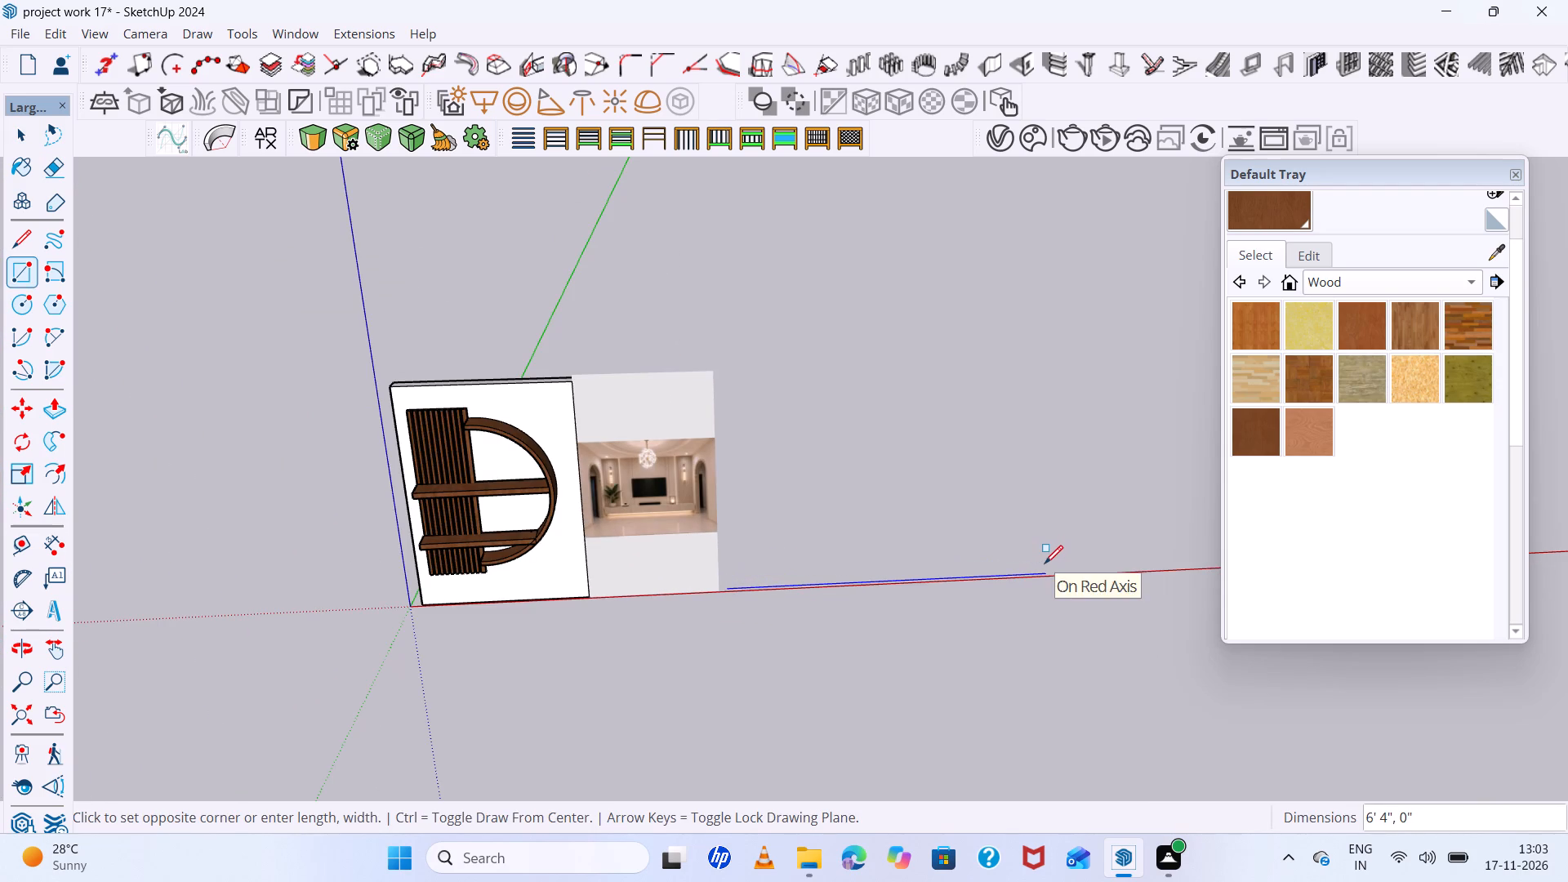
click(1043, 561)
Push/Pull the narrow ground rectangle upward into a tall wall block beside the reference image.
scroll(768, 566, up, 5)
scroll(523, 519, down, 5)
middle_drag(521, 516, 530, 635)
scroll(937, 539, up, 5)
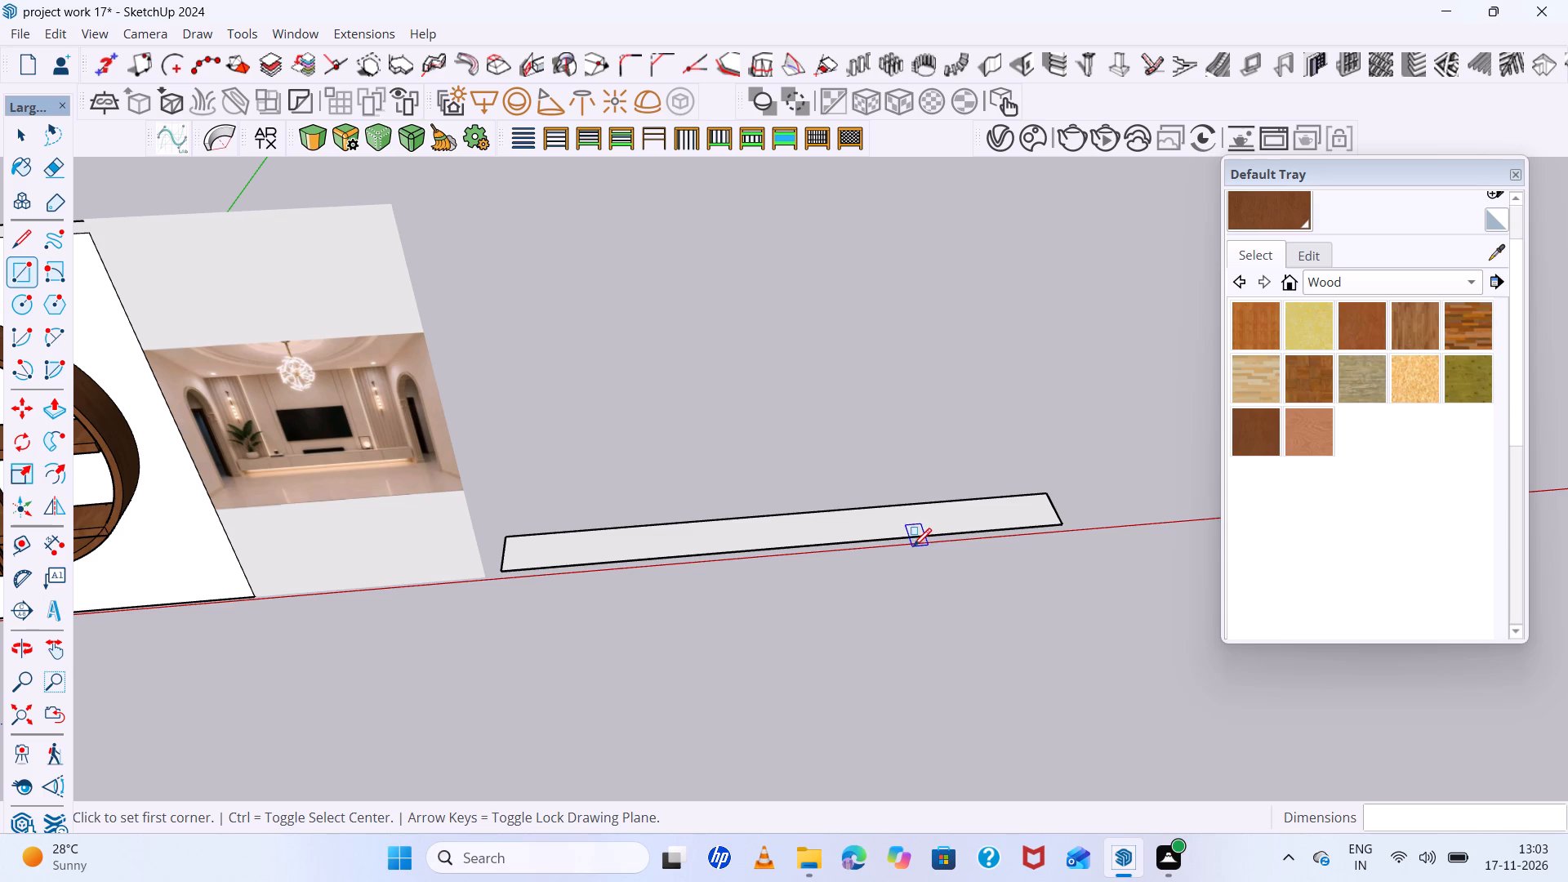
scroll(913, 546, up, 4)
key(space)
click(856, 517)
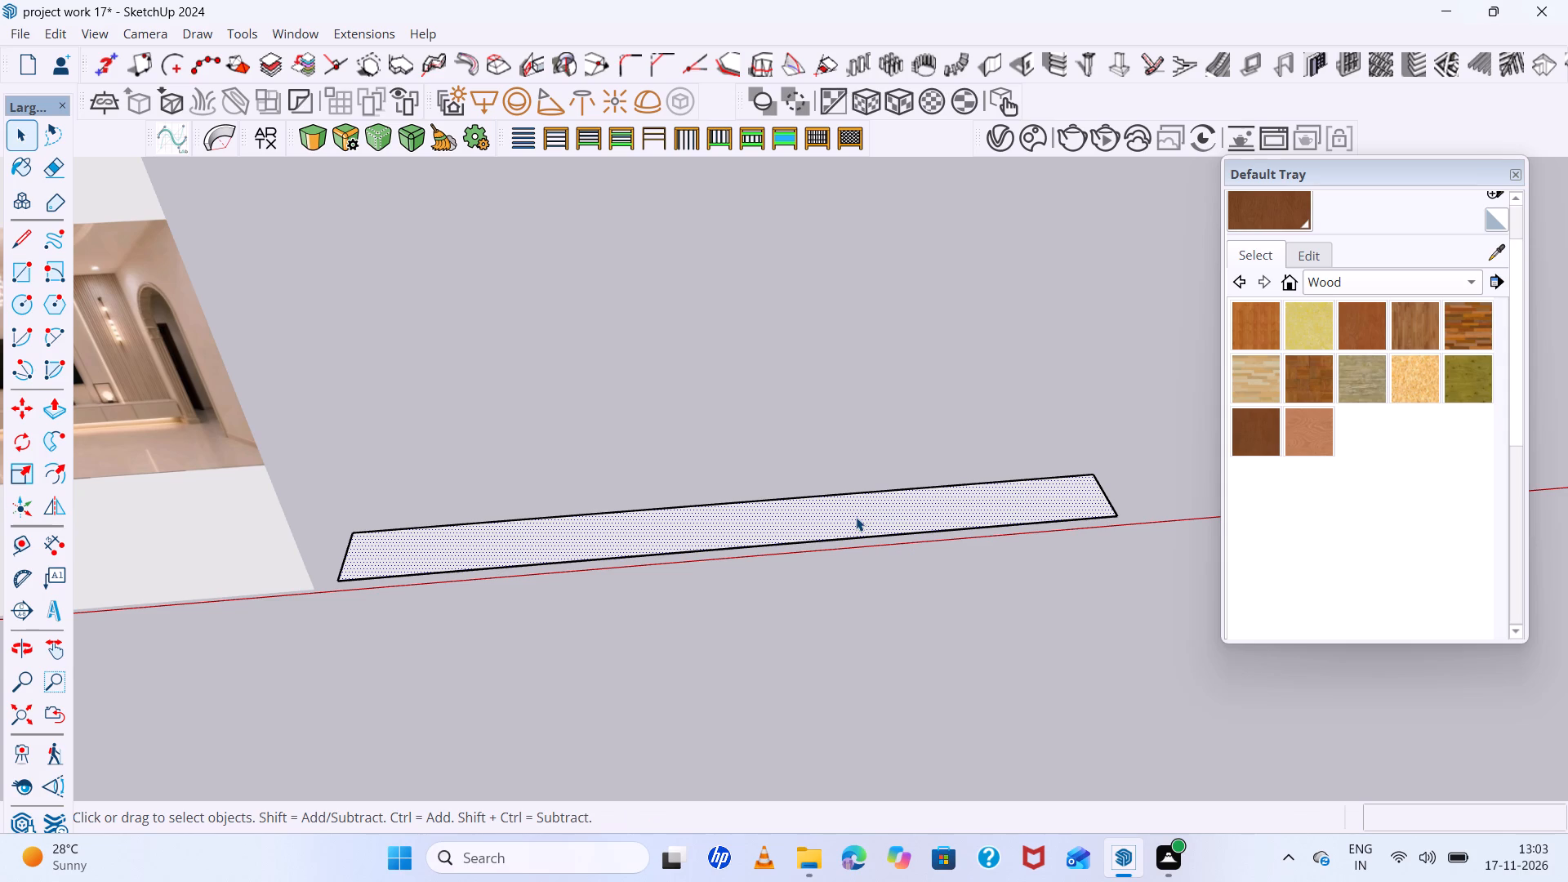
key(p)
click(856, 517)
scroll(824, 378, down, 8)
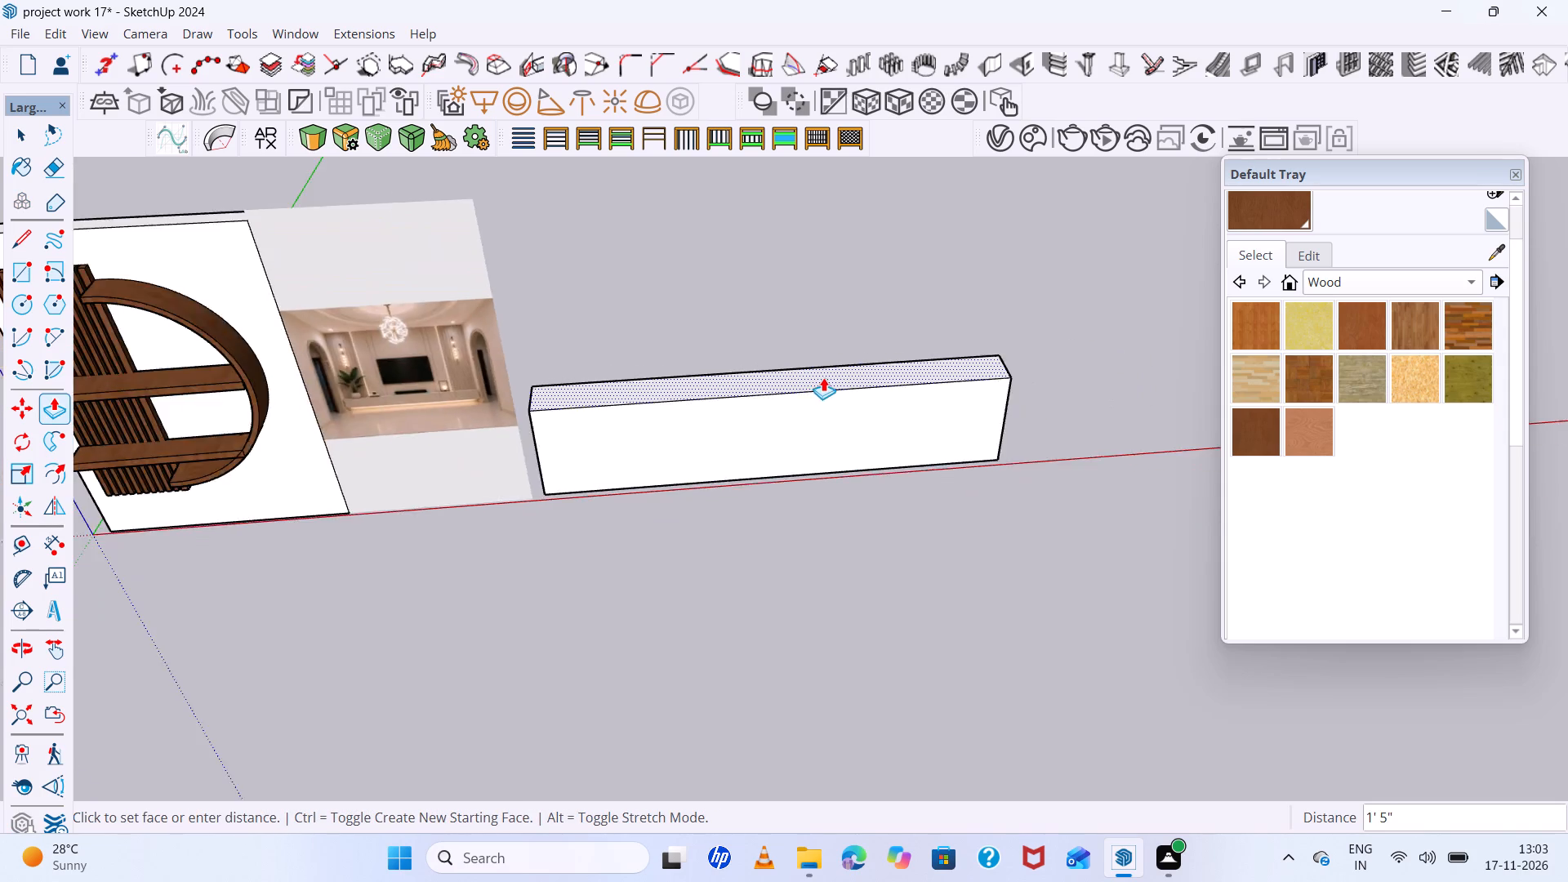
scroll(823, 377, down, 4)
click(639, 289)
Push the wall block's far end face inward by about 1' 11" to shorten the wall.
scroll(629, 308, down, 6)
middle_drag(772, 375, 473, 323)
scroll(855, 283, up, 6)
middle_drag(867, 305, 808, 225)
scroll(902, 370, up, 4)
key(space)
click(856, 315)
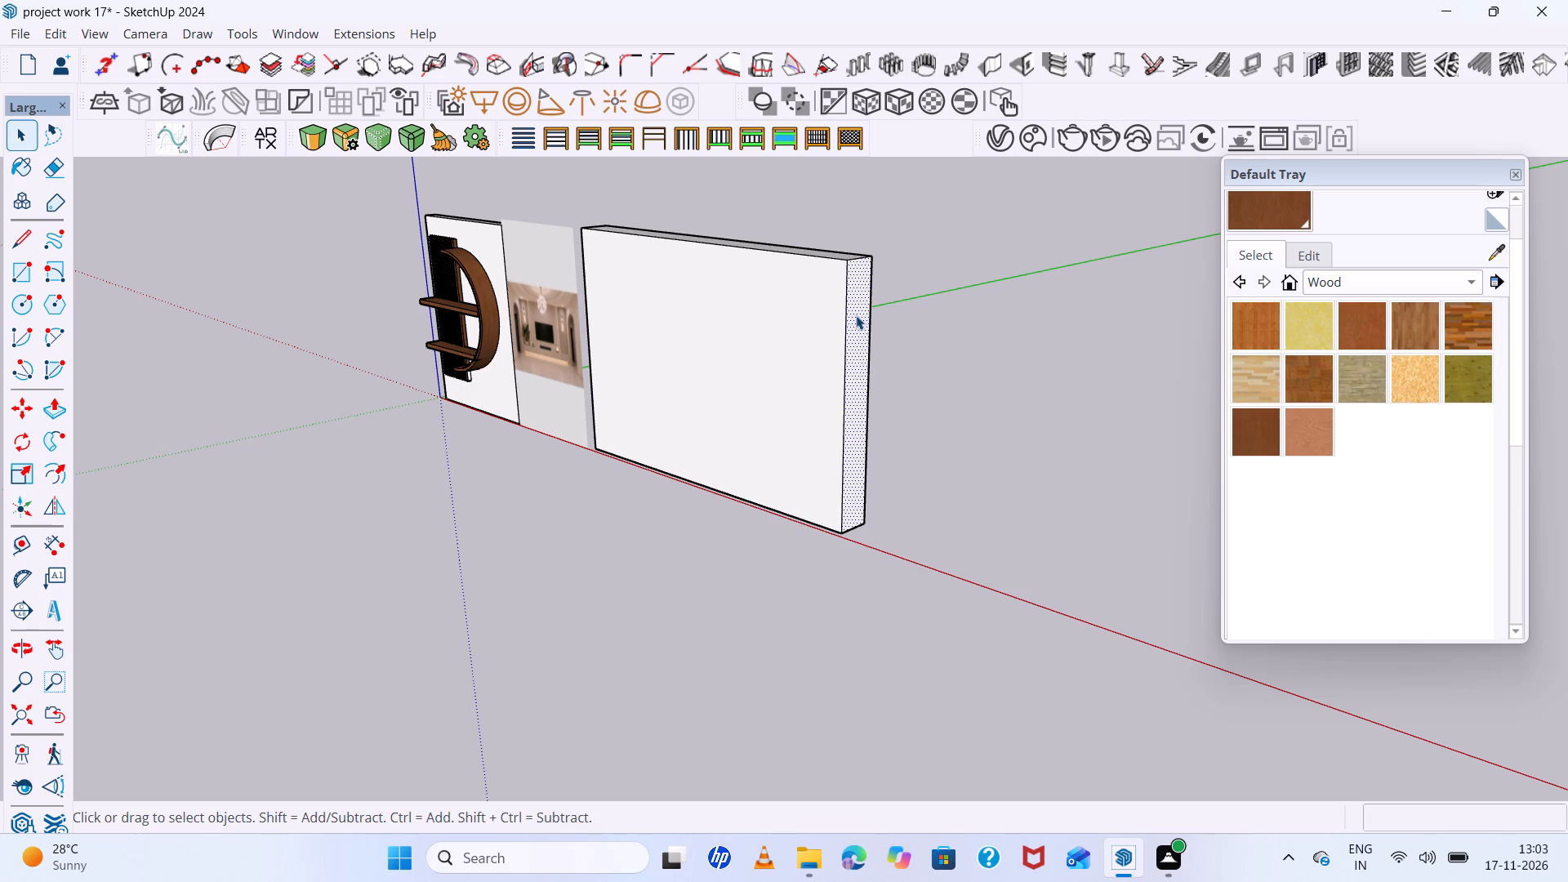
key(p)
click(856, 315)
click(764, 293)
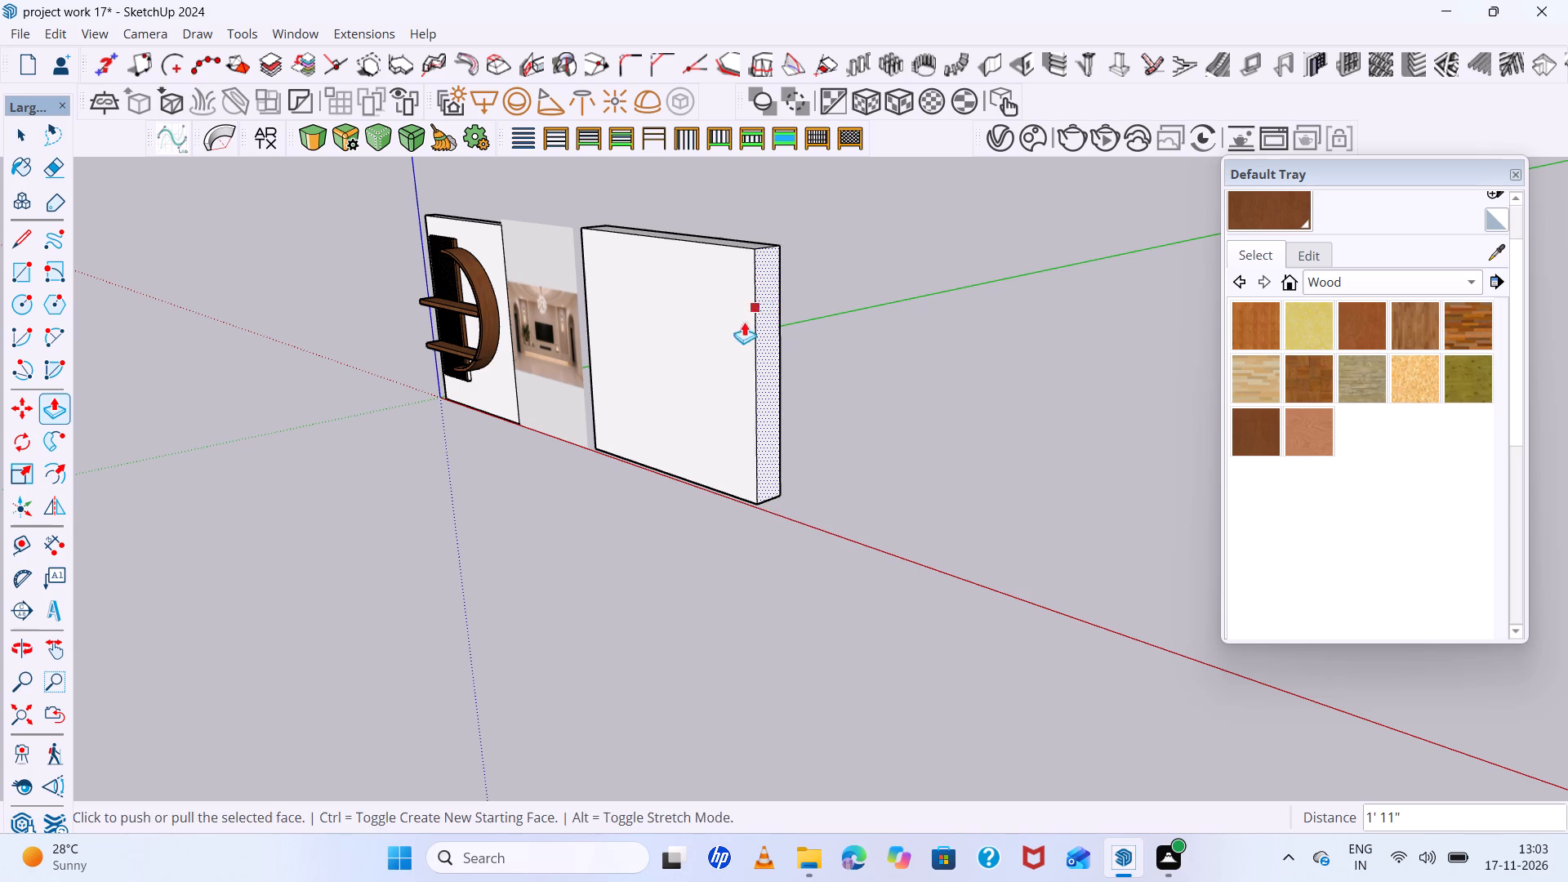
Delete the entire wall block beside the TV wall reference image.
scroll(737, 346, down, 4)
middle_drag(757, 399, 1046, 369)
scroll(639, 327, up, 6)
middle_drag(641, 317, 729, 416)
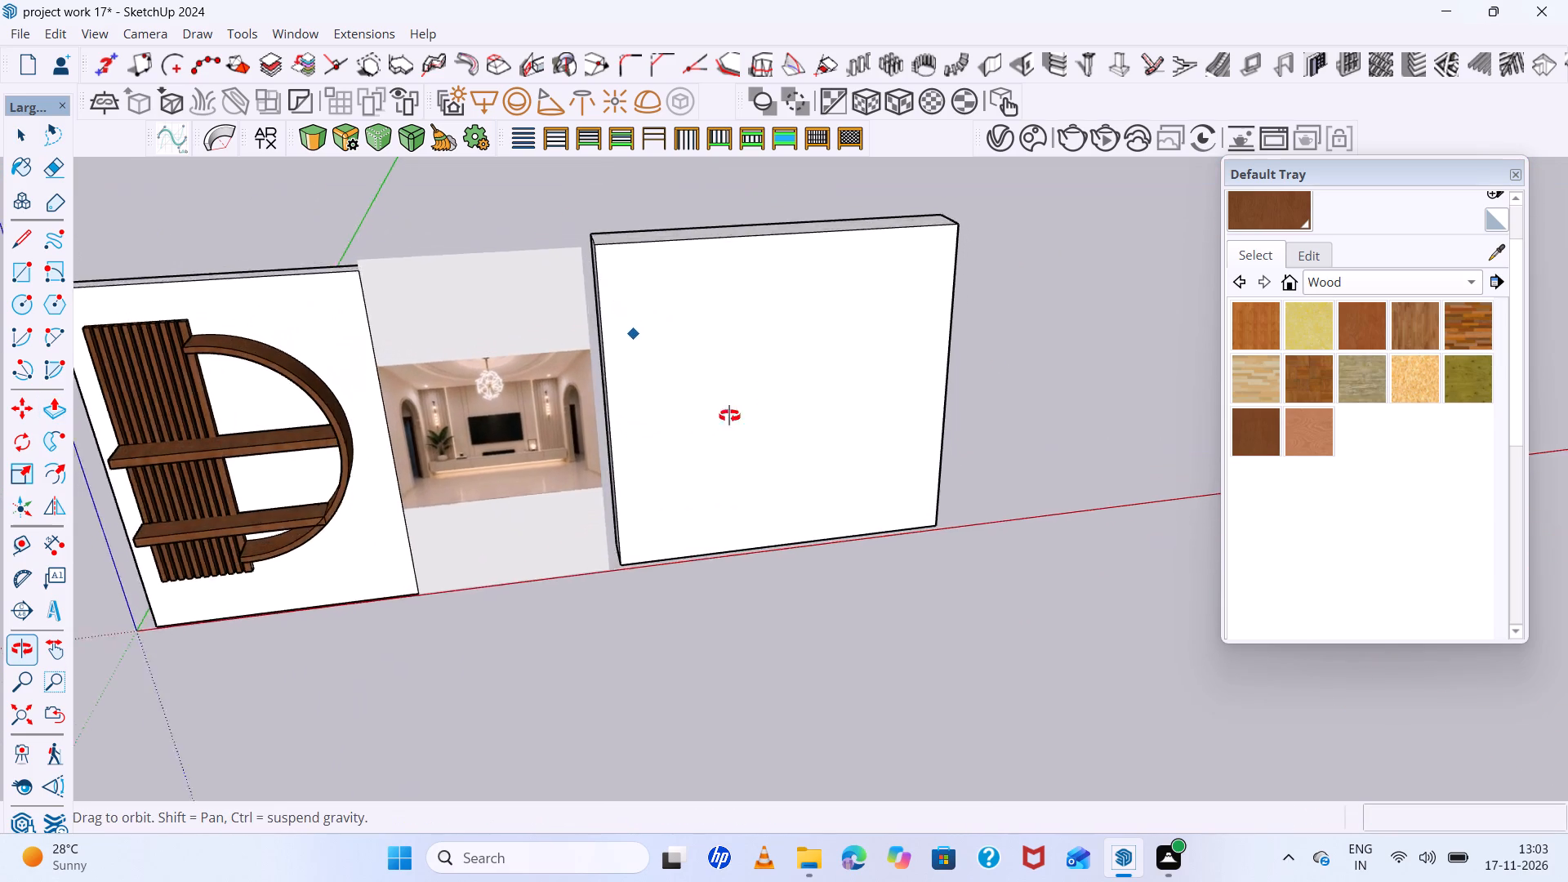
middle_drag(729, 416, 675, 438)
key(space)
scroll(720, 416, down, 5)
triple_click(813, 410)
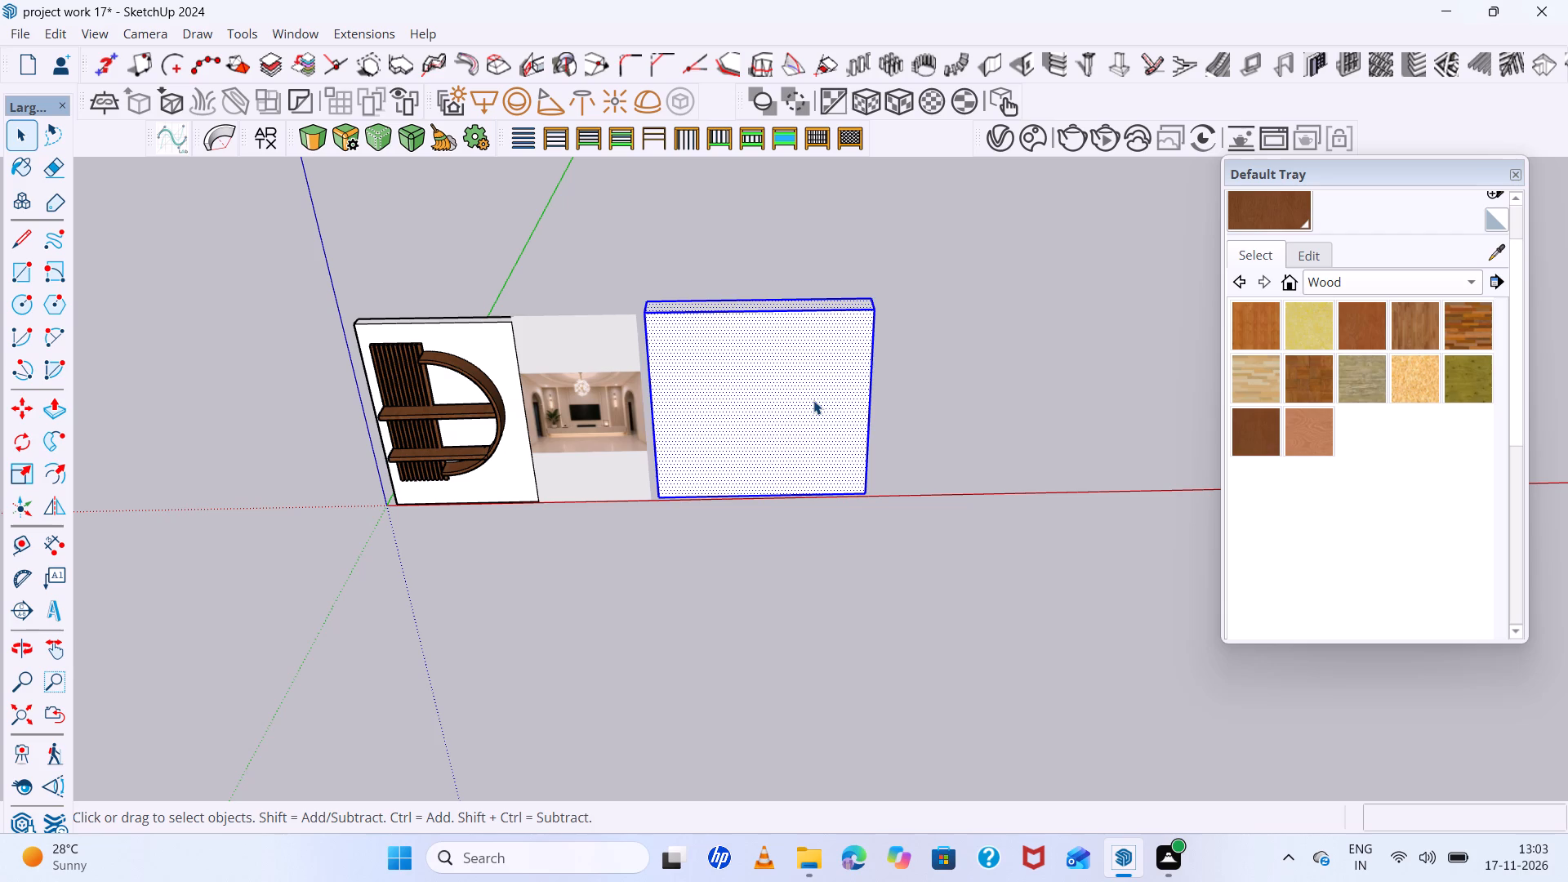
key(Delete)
Examine the TV wall reference image and the free ground area beside it for laying out the room.
scroll(783, 400, down, 6)
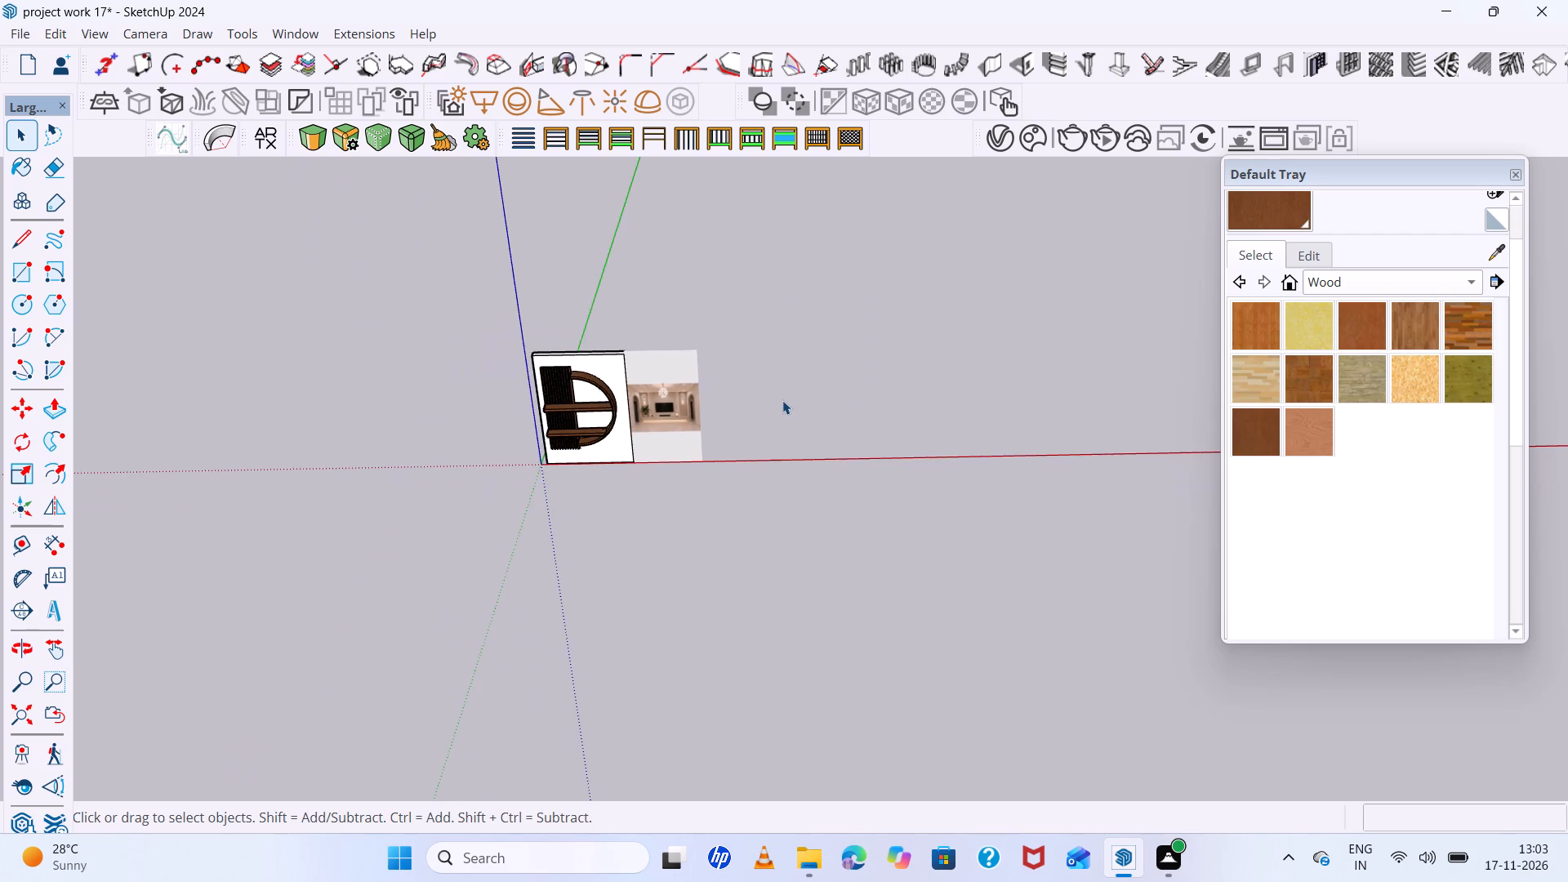
scroll(867, 465, up, 6)
scroll(646, 372, up, 5)
middle_drag(697, 416, 691, 332)
scroll(755, 427, down, 7)
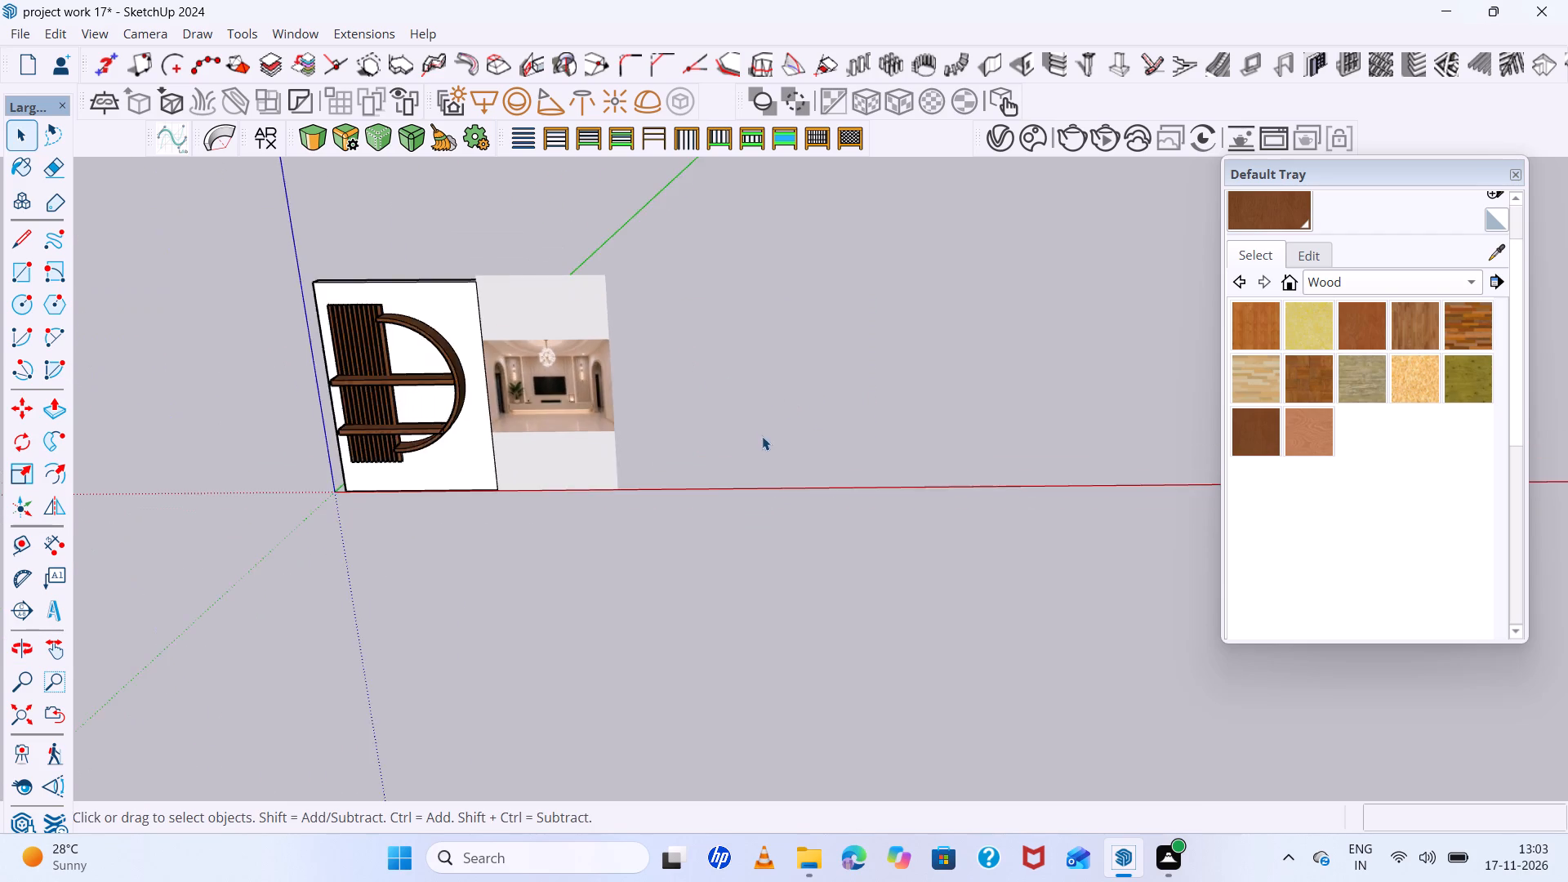
scroll(762, 436, down, 3)
scroll(660, 345, up, 6)
middle_drag(586, 345, 590, 314)
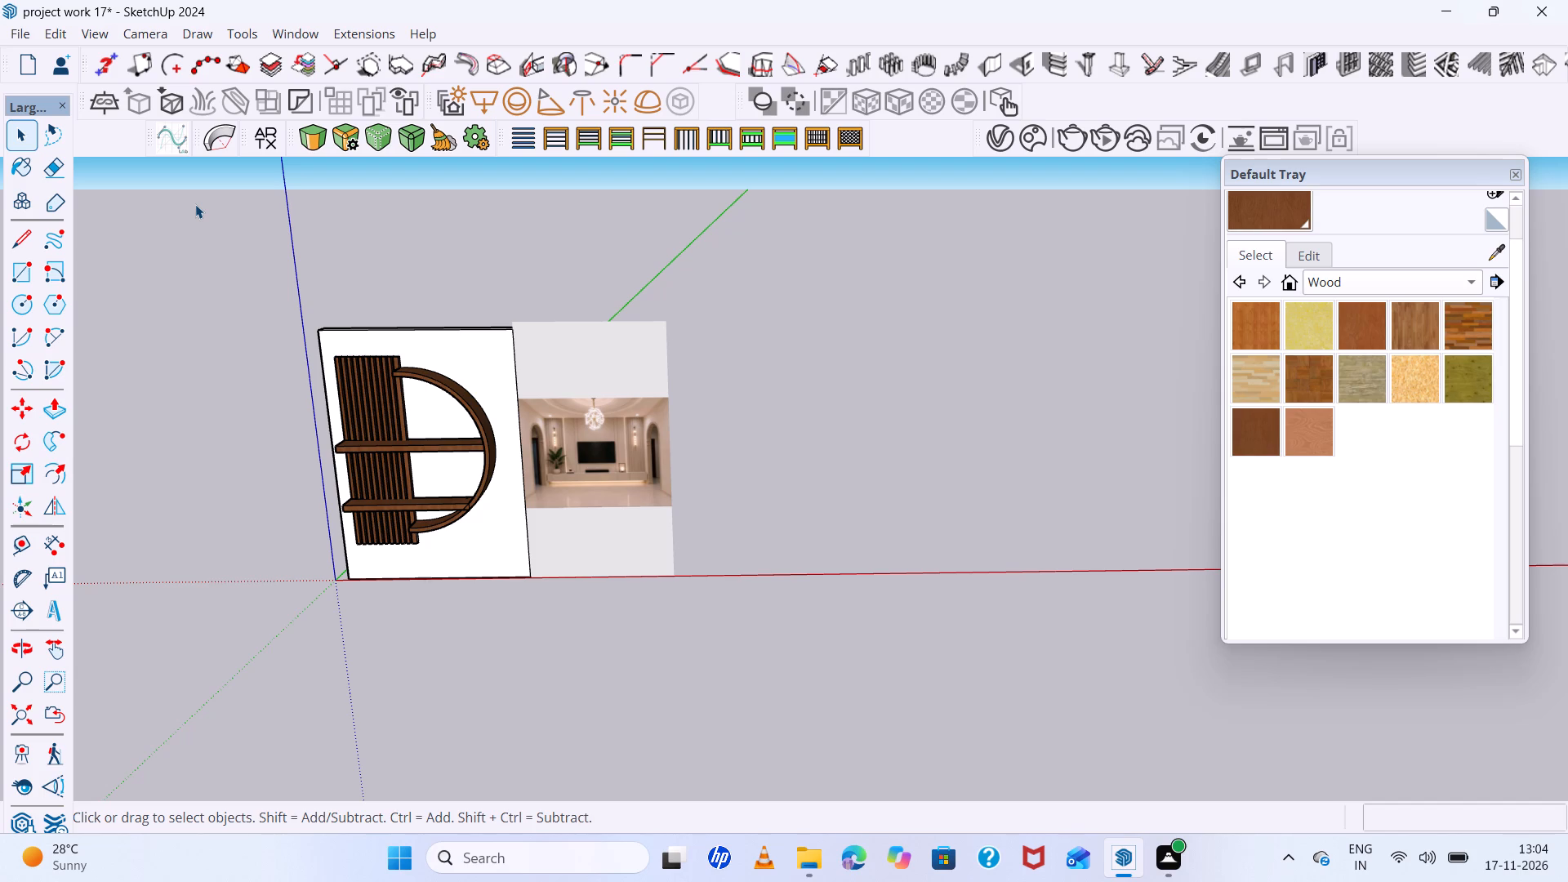
scroll(348, 424, down, 5)
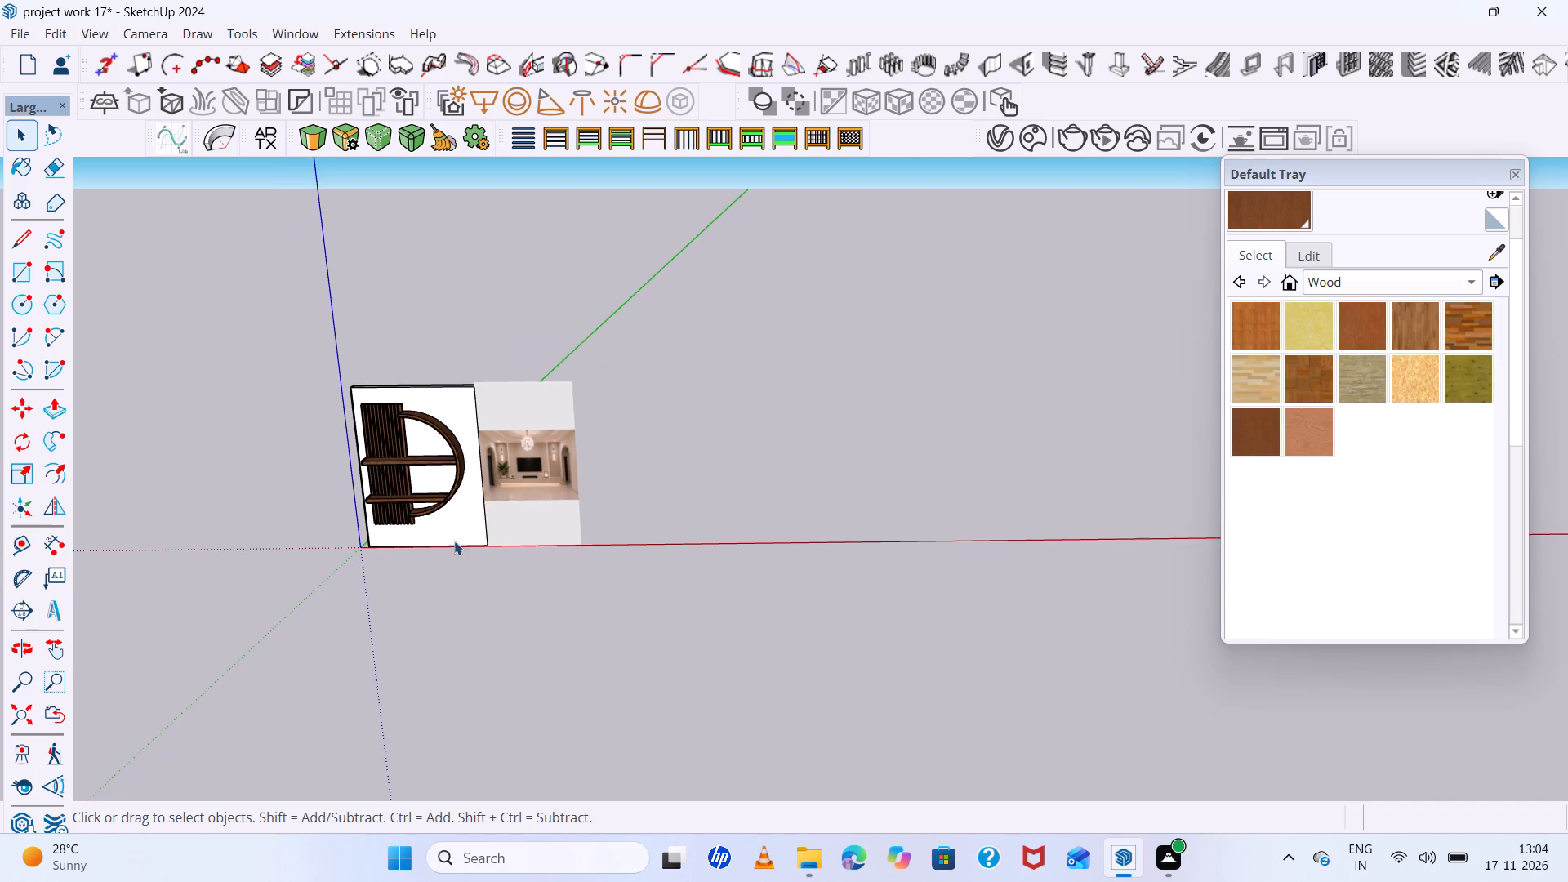
scroll(517, 612, up, 3)
scroll(517, 602, down, 3)
middle_drag(518, 601, 538, 541)
scroll(549, 539, up, 5)
key(space)
scroll(624, 530, down, 2)
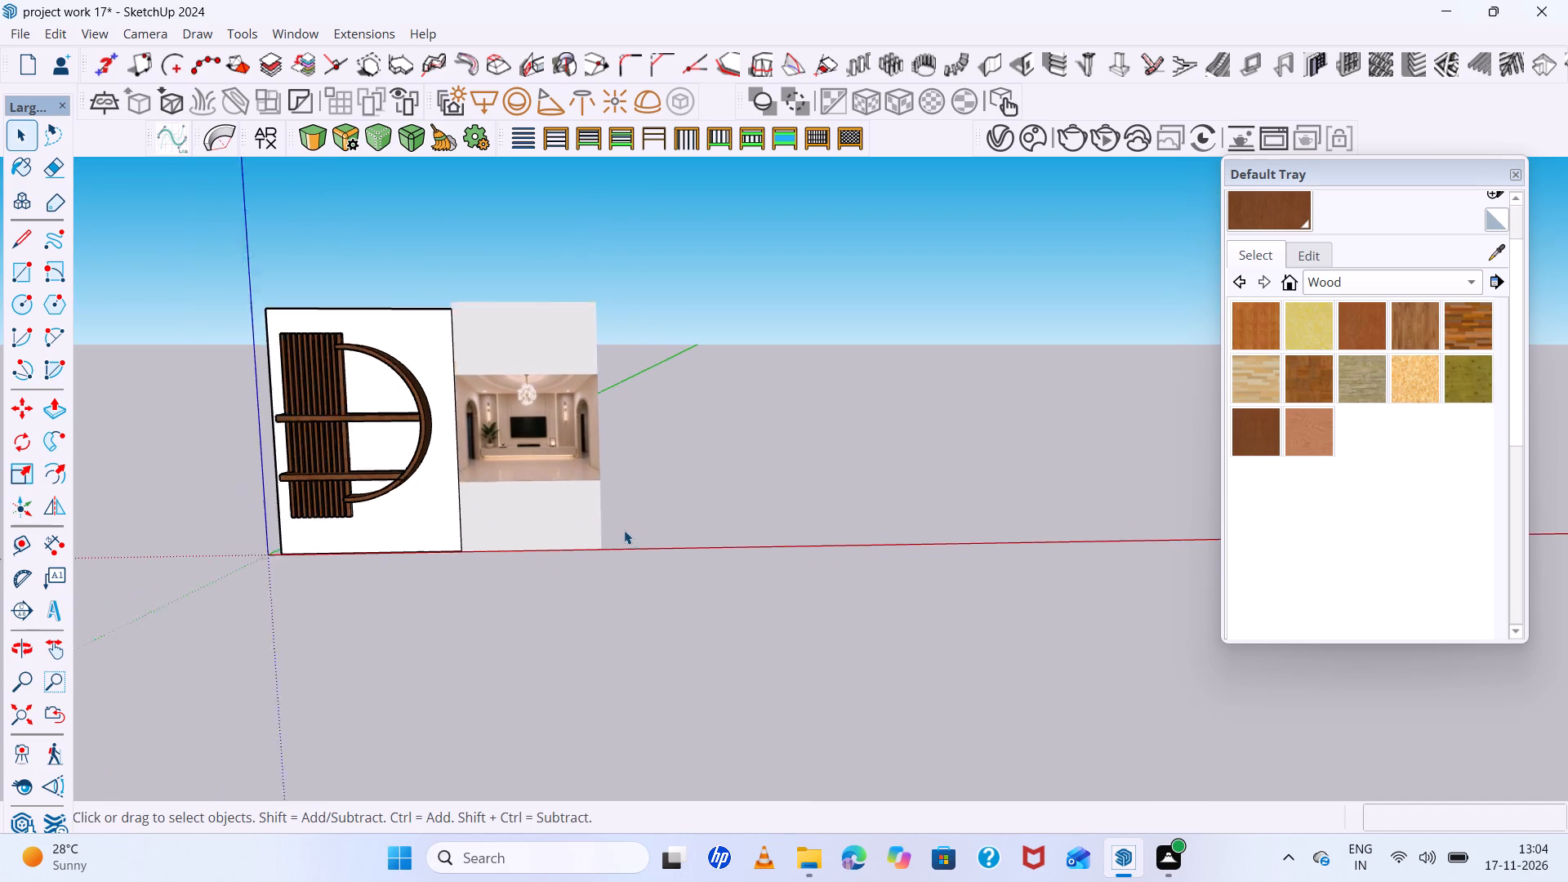
scroll(624, 530, down, 2)
middle_drag(624, 530, 624, 553)
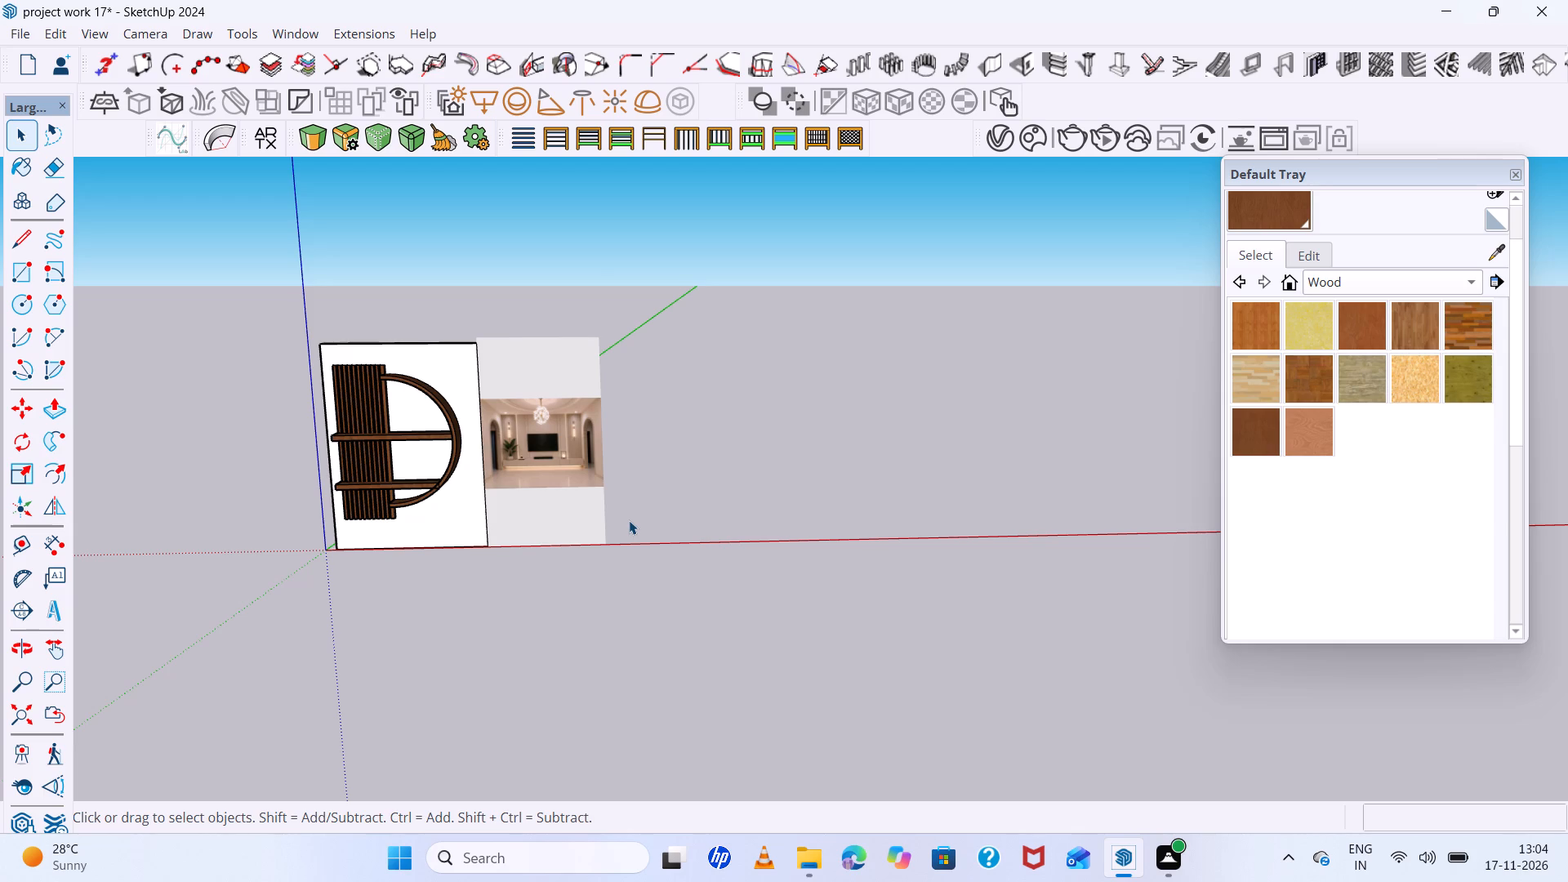
scroll(629, 520, up, 4)
scroll(629, 520, down, 4)
middle_drag(629, 520, 620, 608)
scroll(643, 538, up, 5)
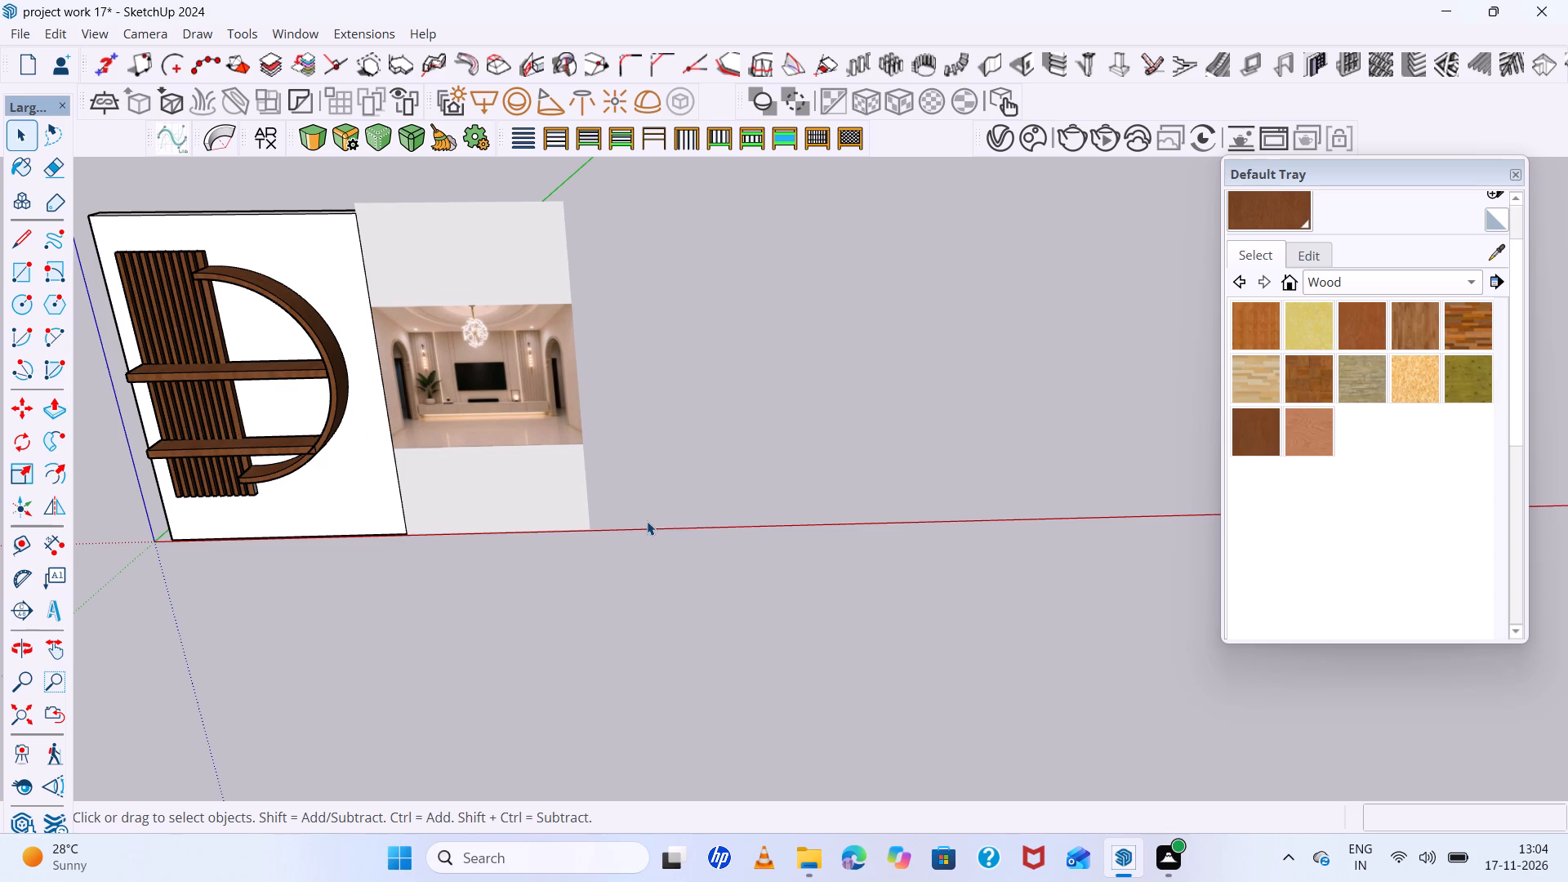
Draw a ground rectangle about 9' 7" by 7' 1" beside the TV wall reference image, along the red axis.
key(r)
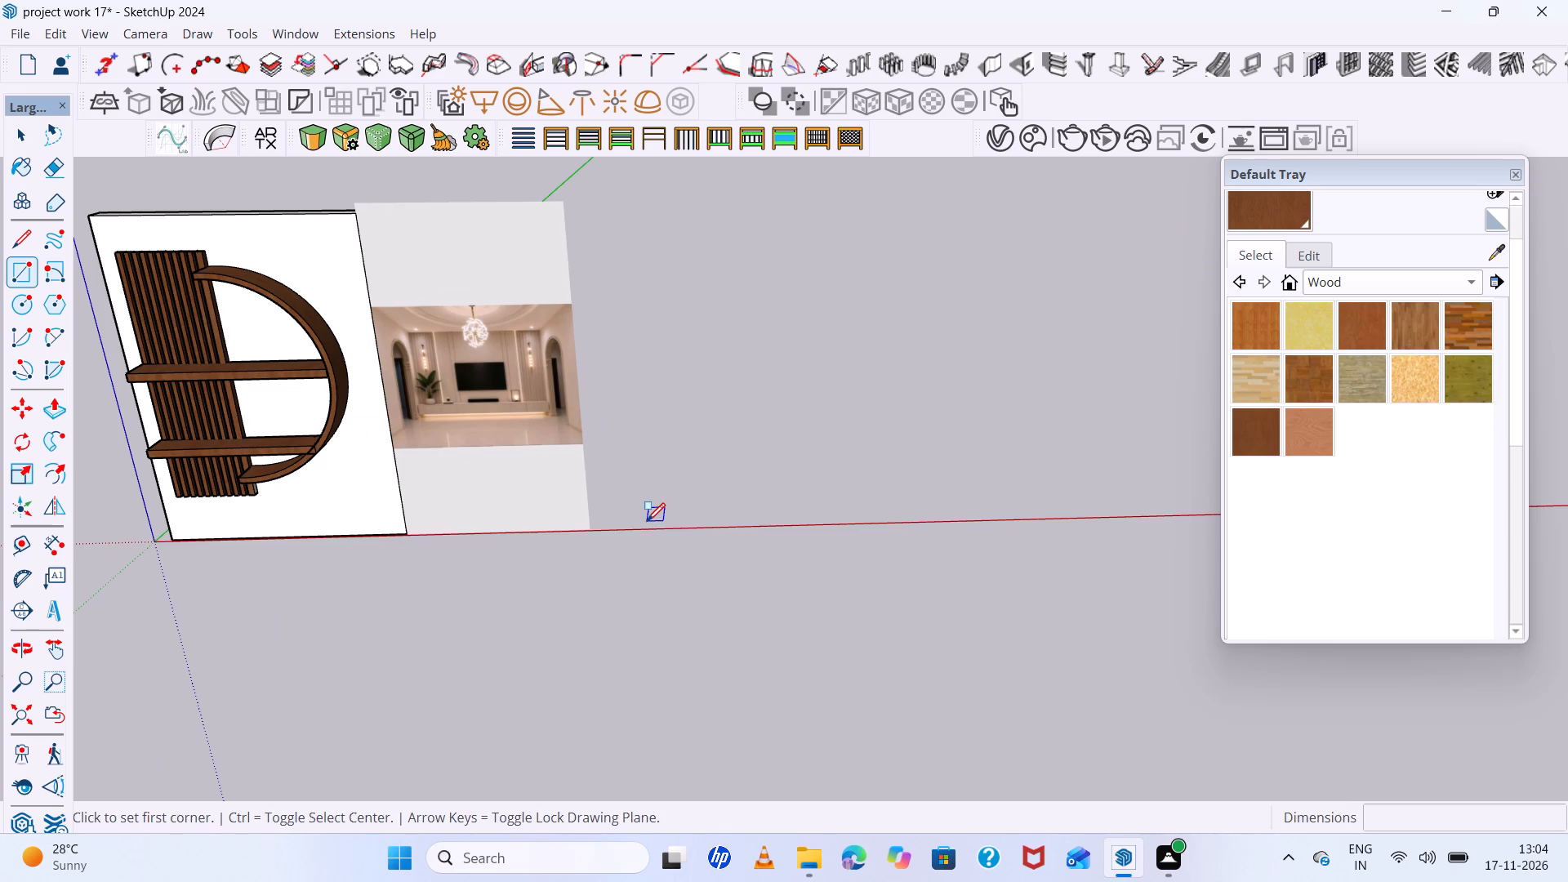
scroll(647, 521, down, 4)
middle_drag(647, 521, 648, 568)
scroll(649, 518, up, 9)
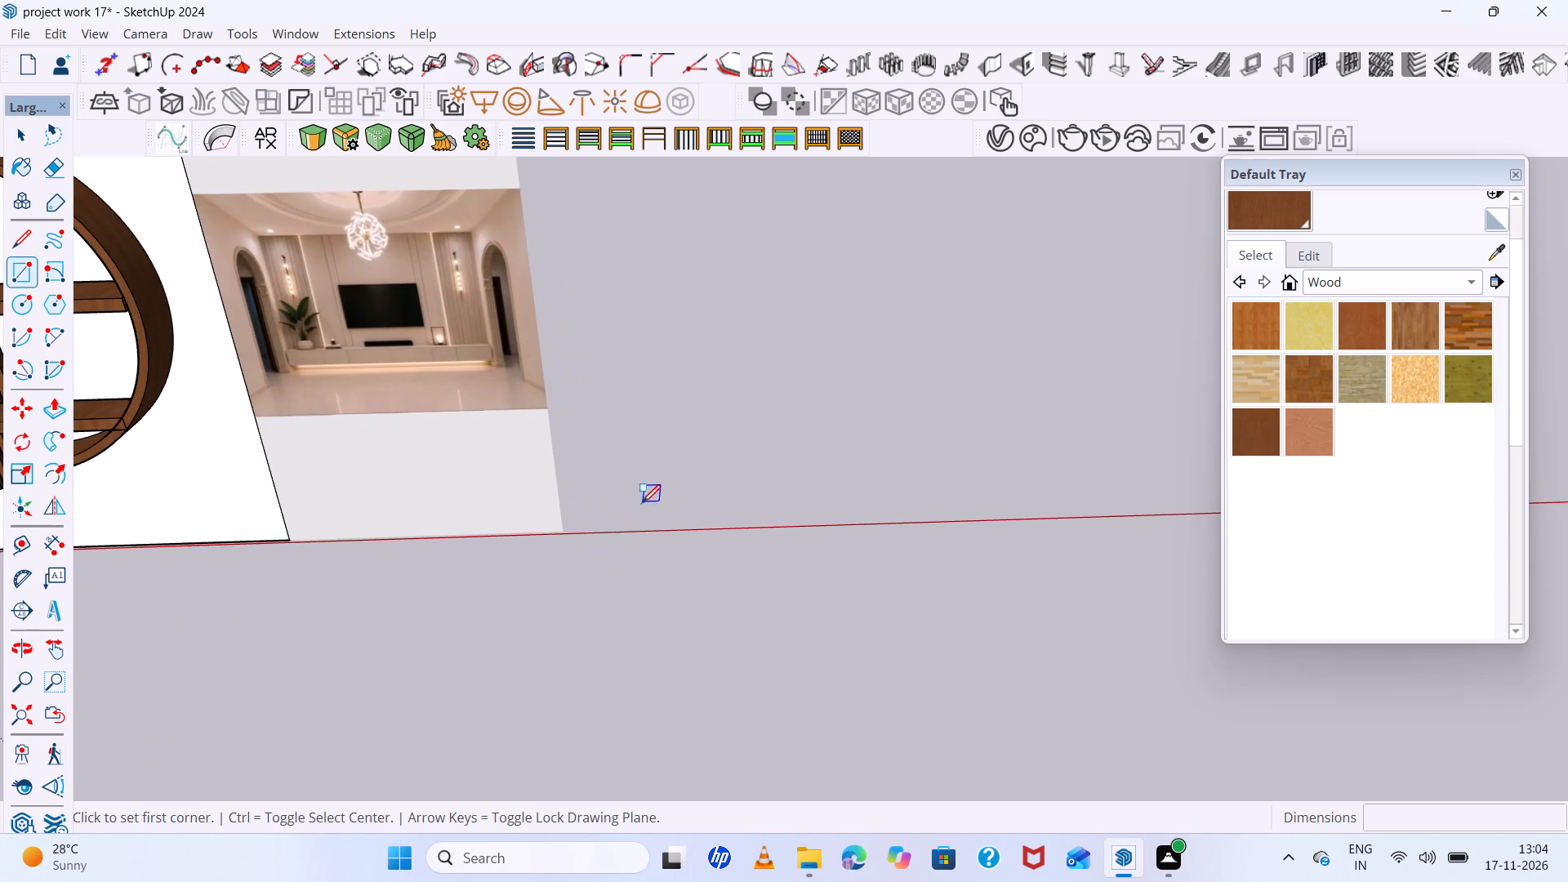
click(596, 522)
scroll(703, 507, down, 5)
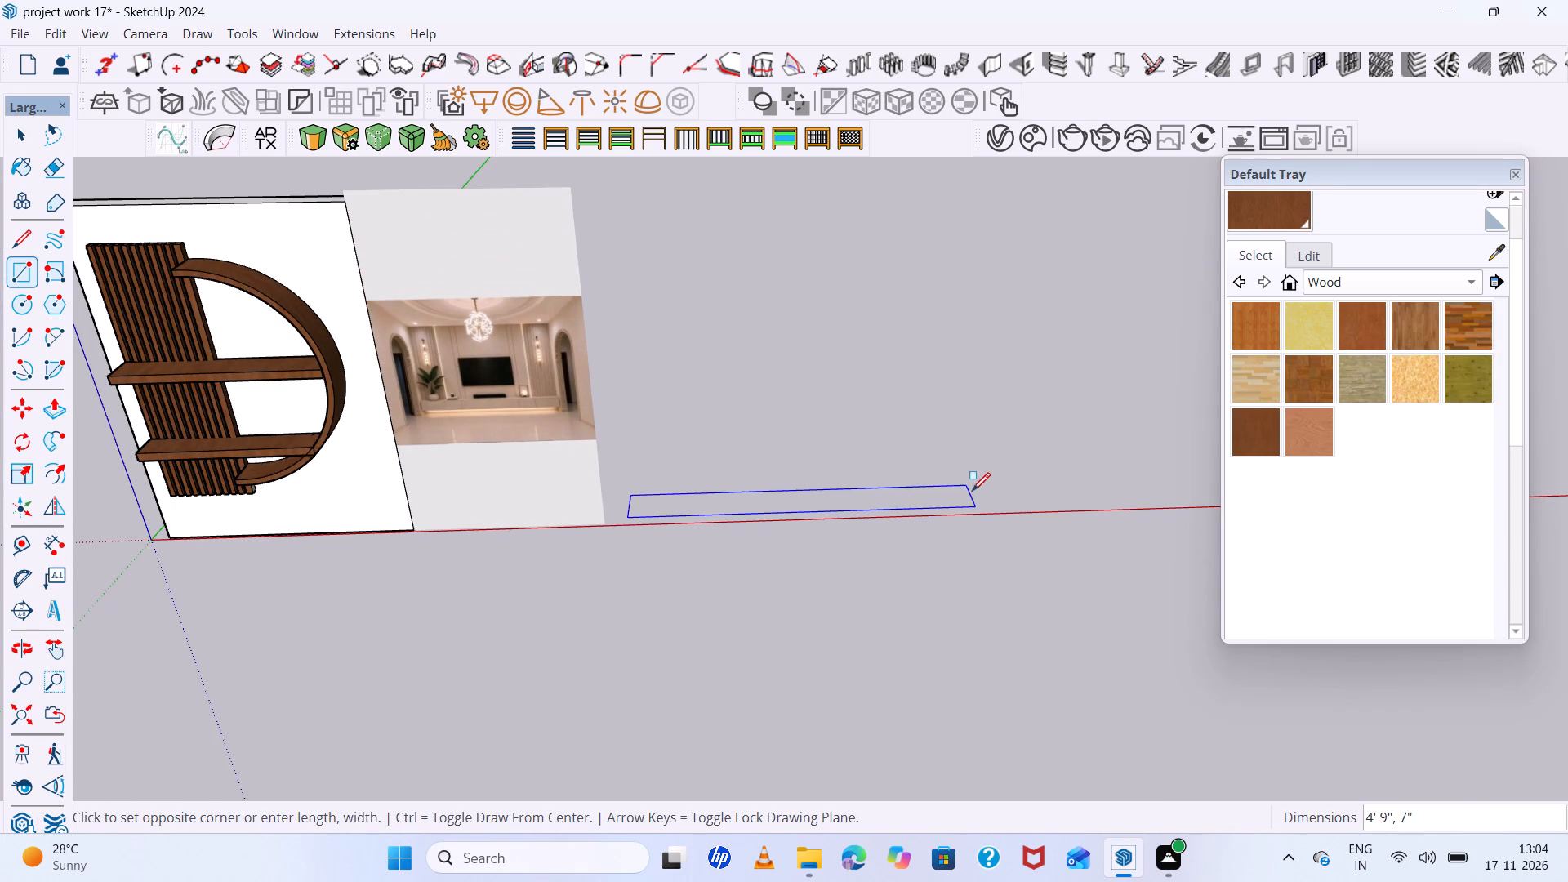
scroll(994, 490, down, 1)
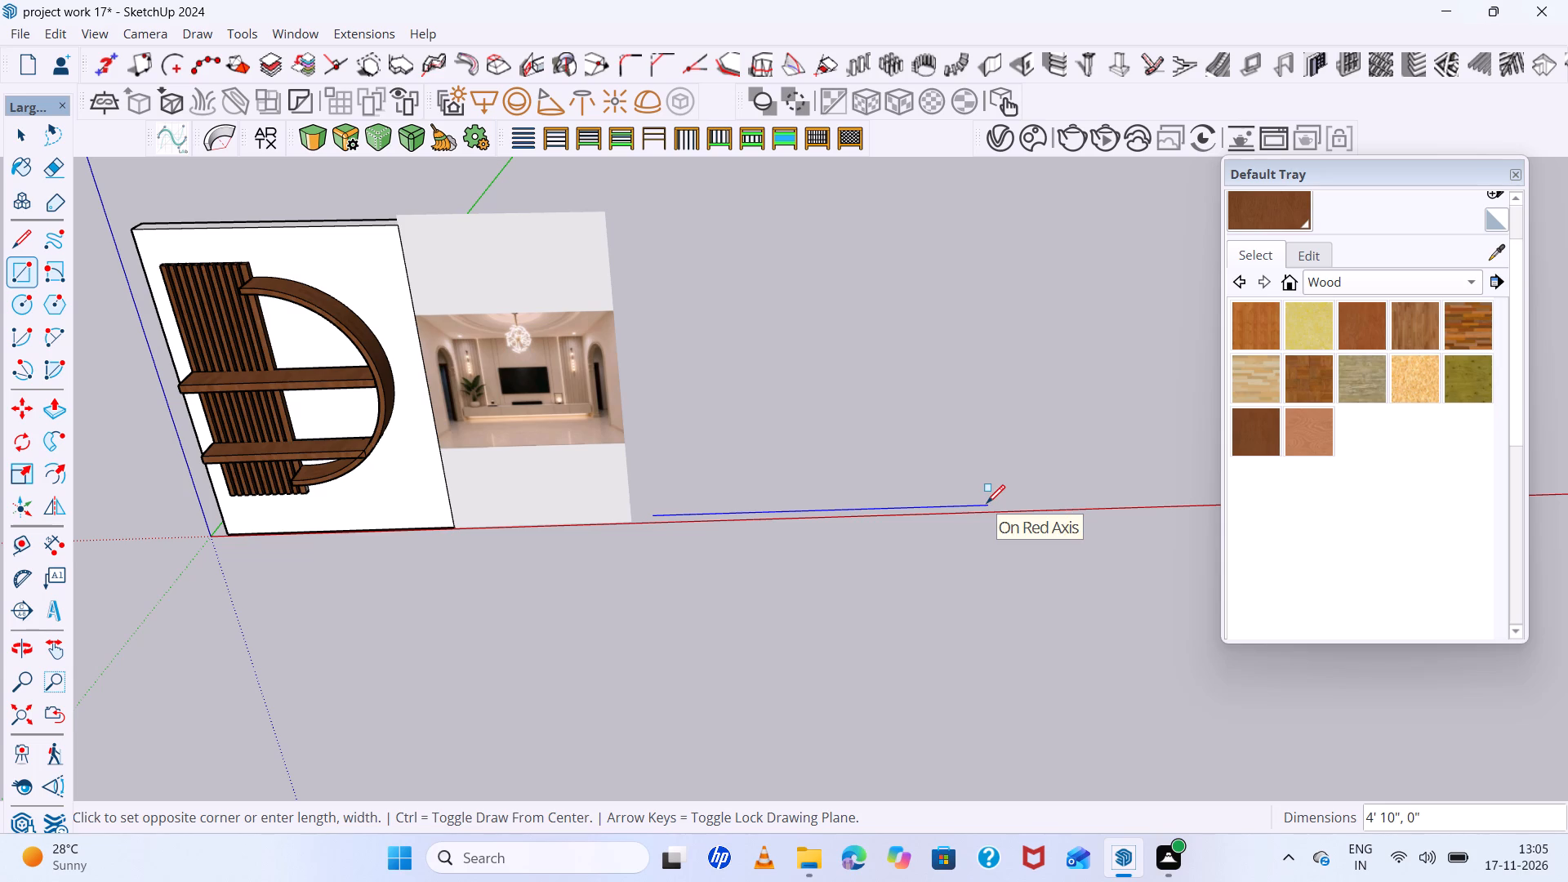
scroll(986, 505, up, 5)
scroll(978, 504, down, 5)
middle_drag(975, 504, 987, 595)
scroll(959, 473, up, 5)
scroll(953, 437, down, 3)
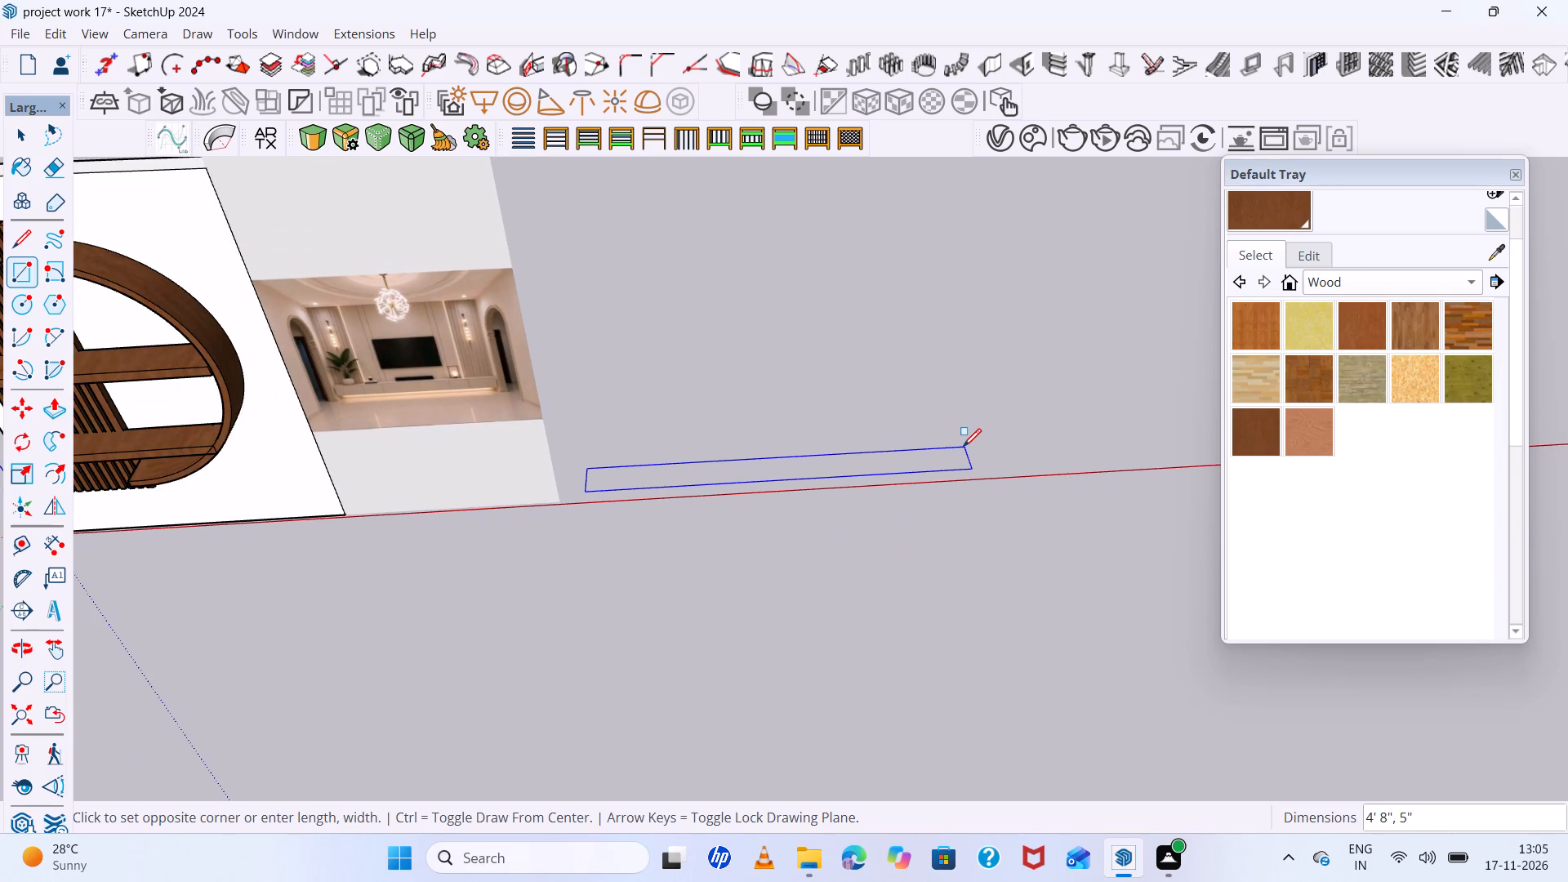
scroll(933, 479, down, 15)
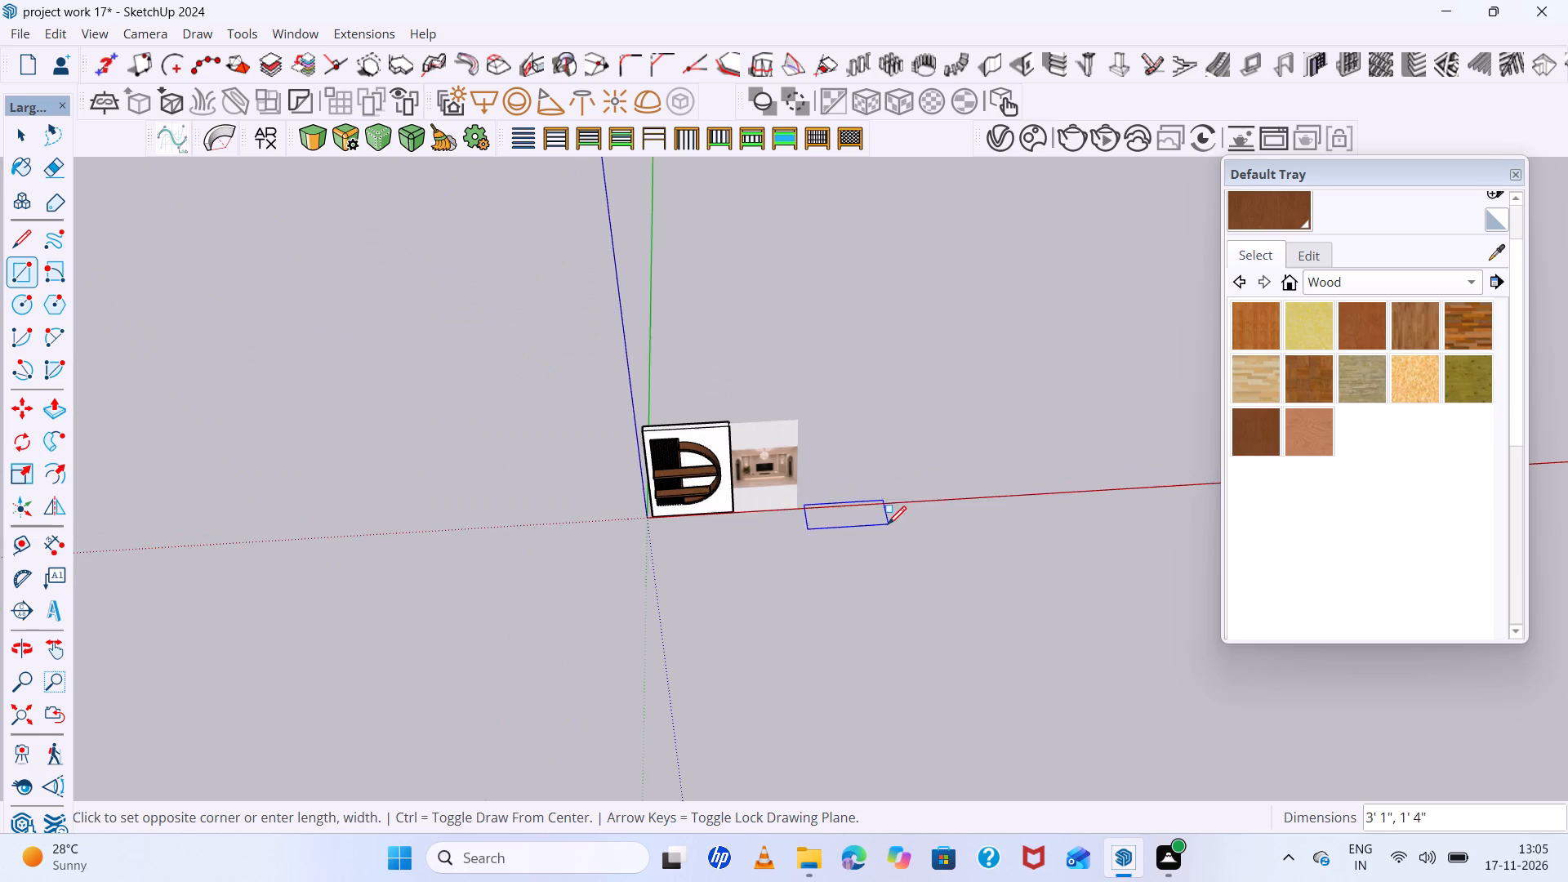
scroll(888, 524, down, 1)
scroll(1083, 328, down, 4)
middle_drag(1073, 333, 854, 402)
scroll(846, 398, down, 3)
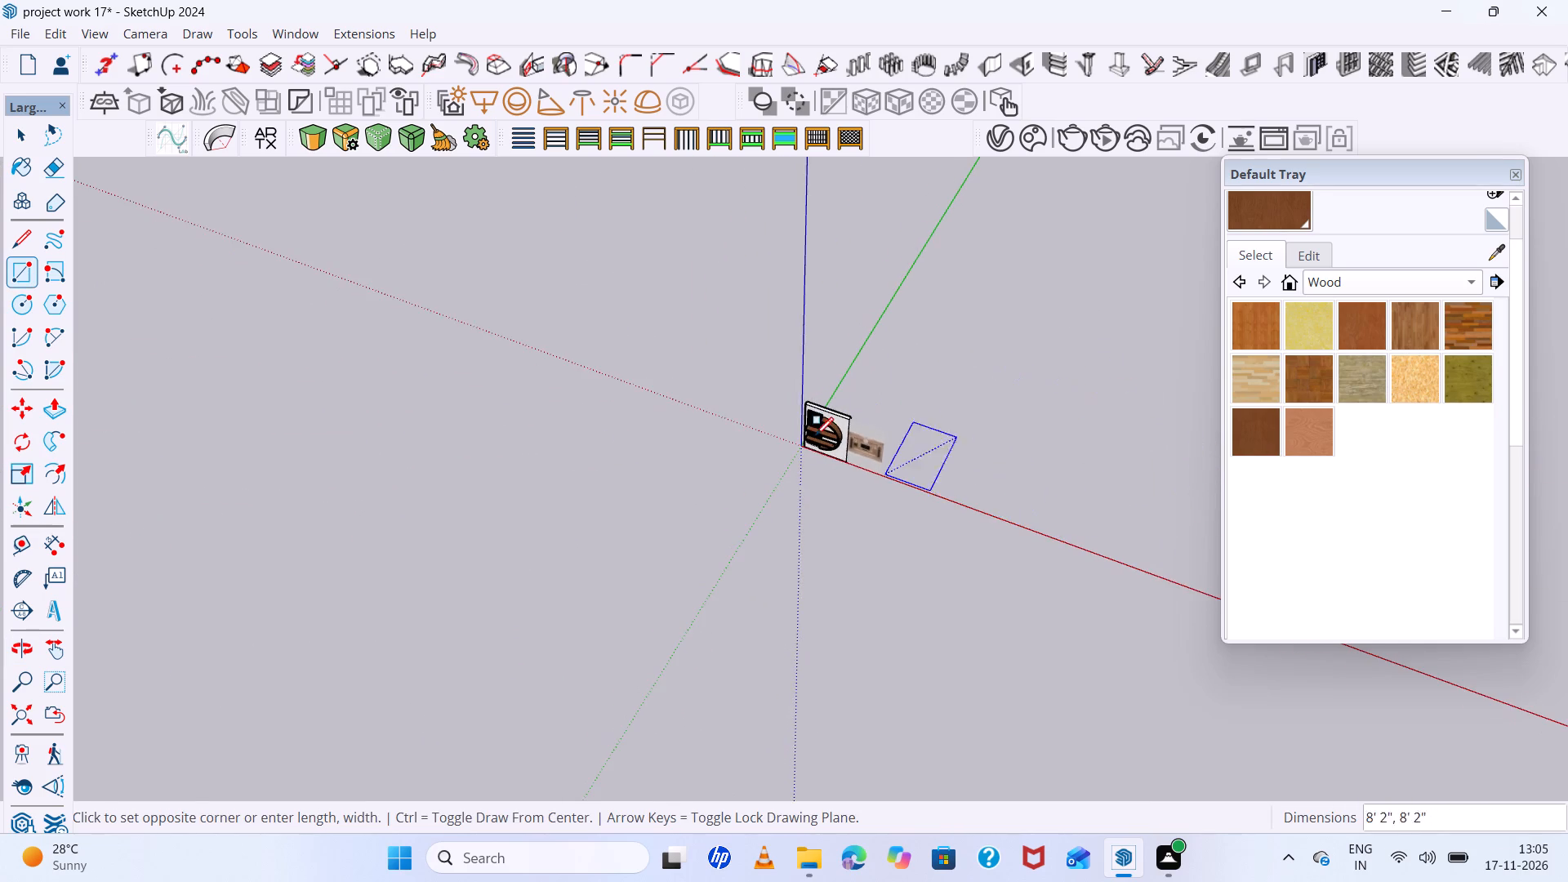
scroll(660, 415, down, 18)
scroll(994, 457, up, 6)
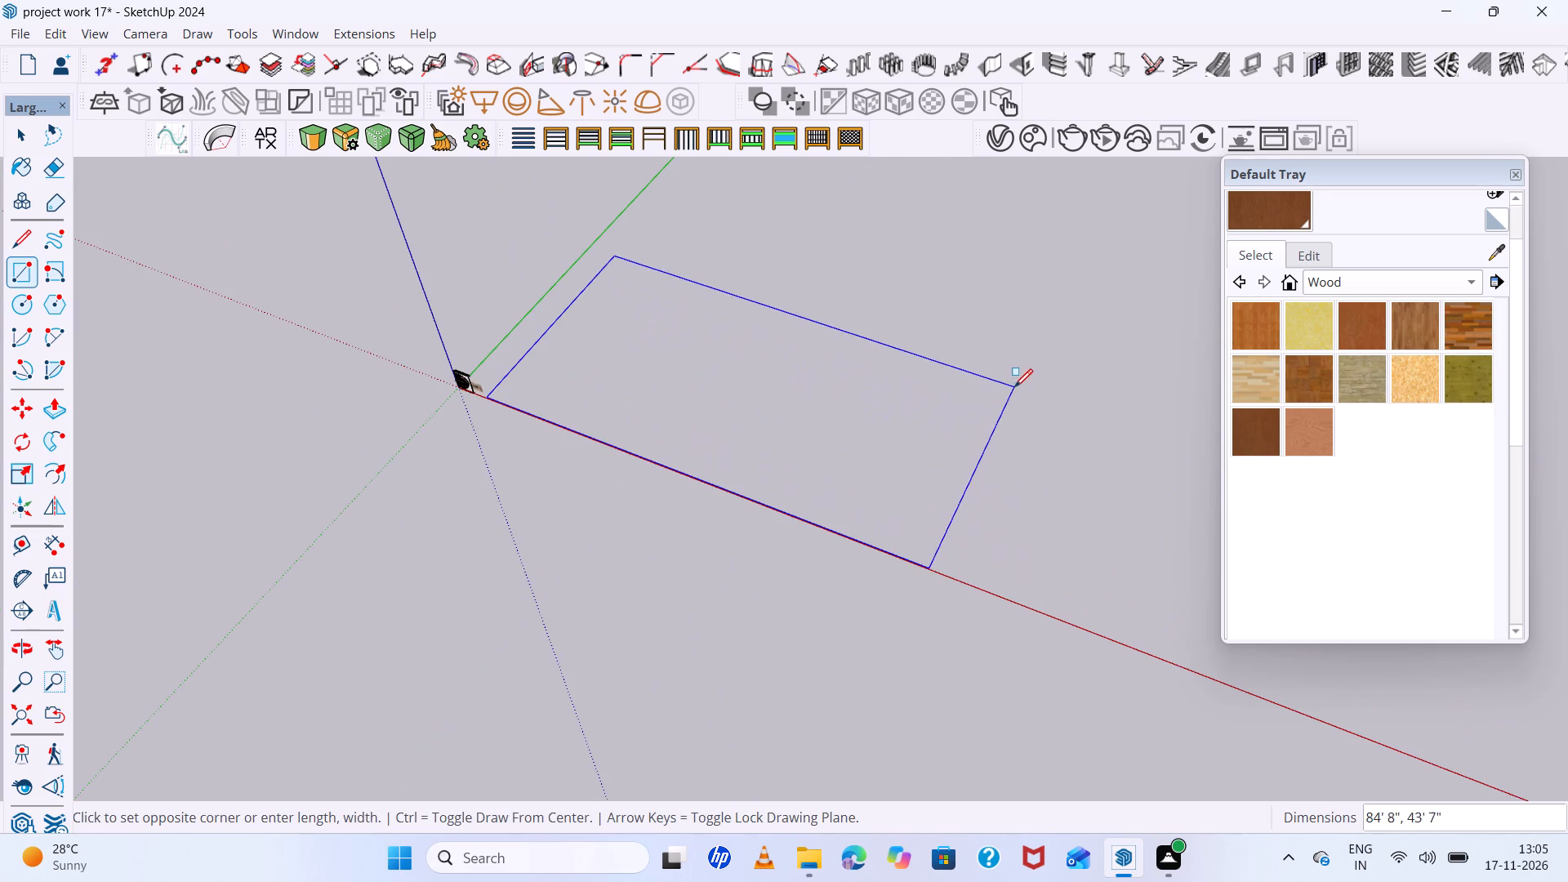
scroll(818, 474, down, 11)
middle_drag(736, 548, 991, 527)
scroll(645, 545, up, 11)
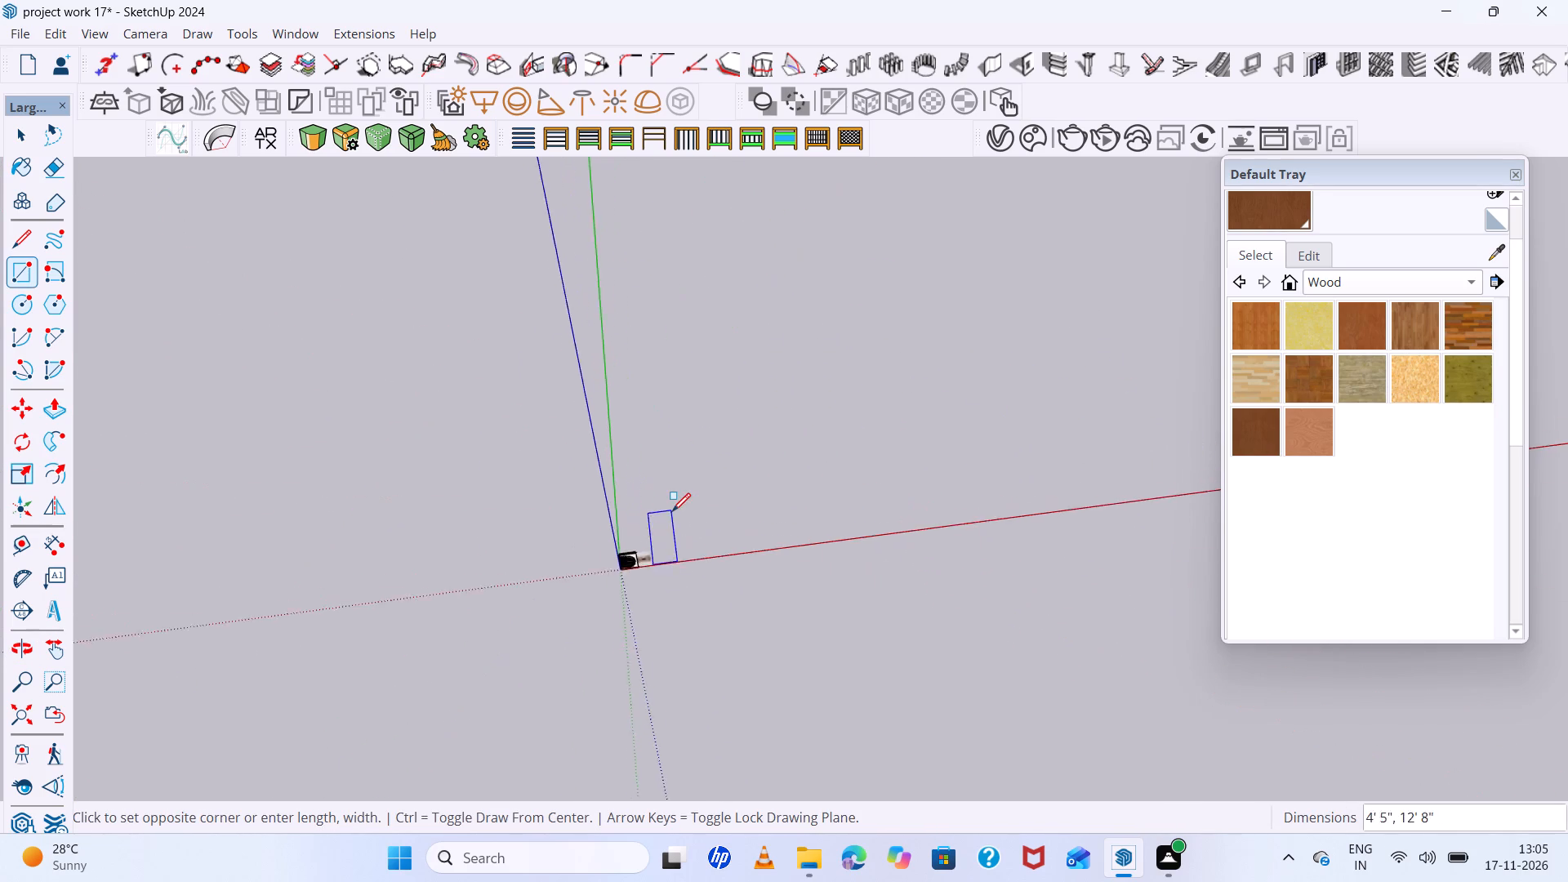
scroll(672, 511, up, 8)
scroll(770, 535, up, 4)
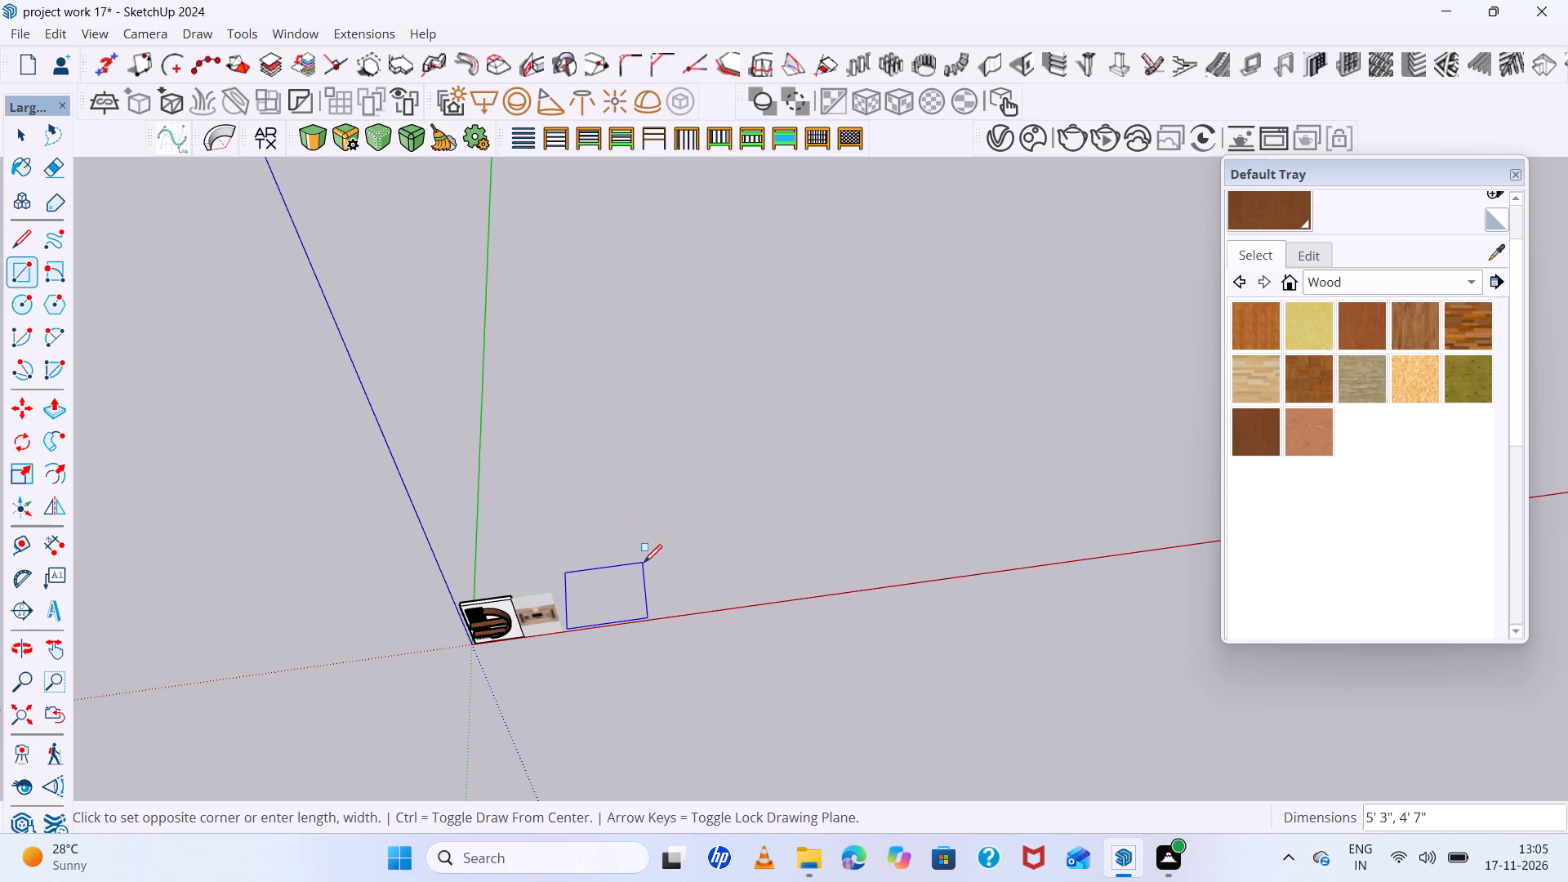
scroll(644, 563, up, 5)
middle_drag(644, 563, 650, 514)
scroll(639, 580, up, 5)
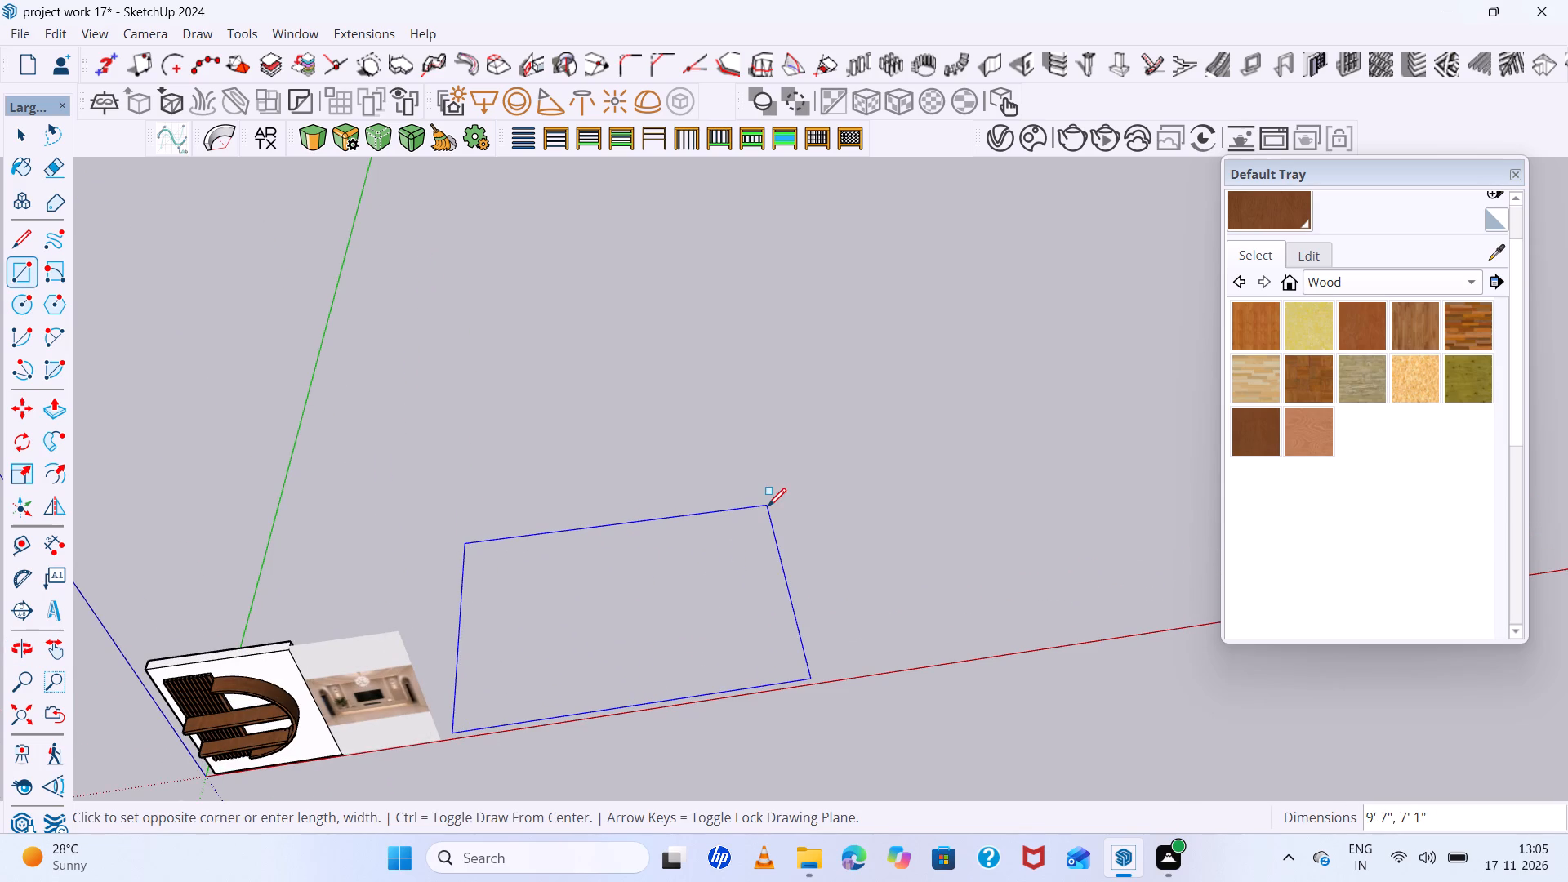
click(768, 506)
Offset the ground rectangle's edges outward by 9" to form the wall-thickness border.
scroll(787, 645, up, 4)
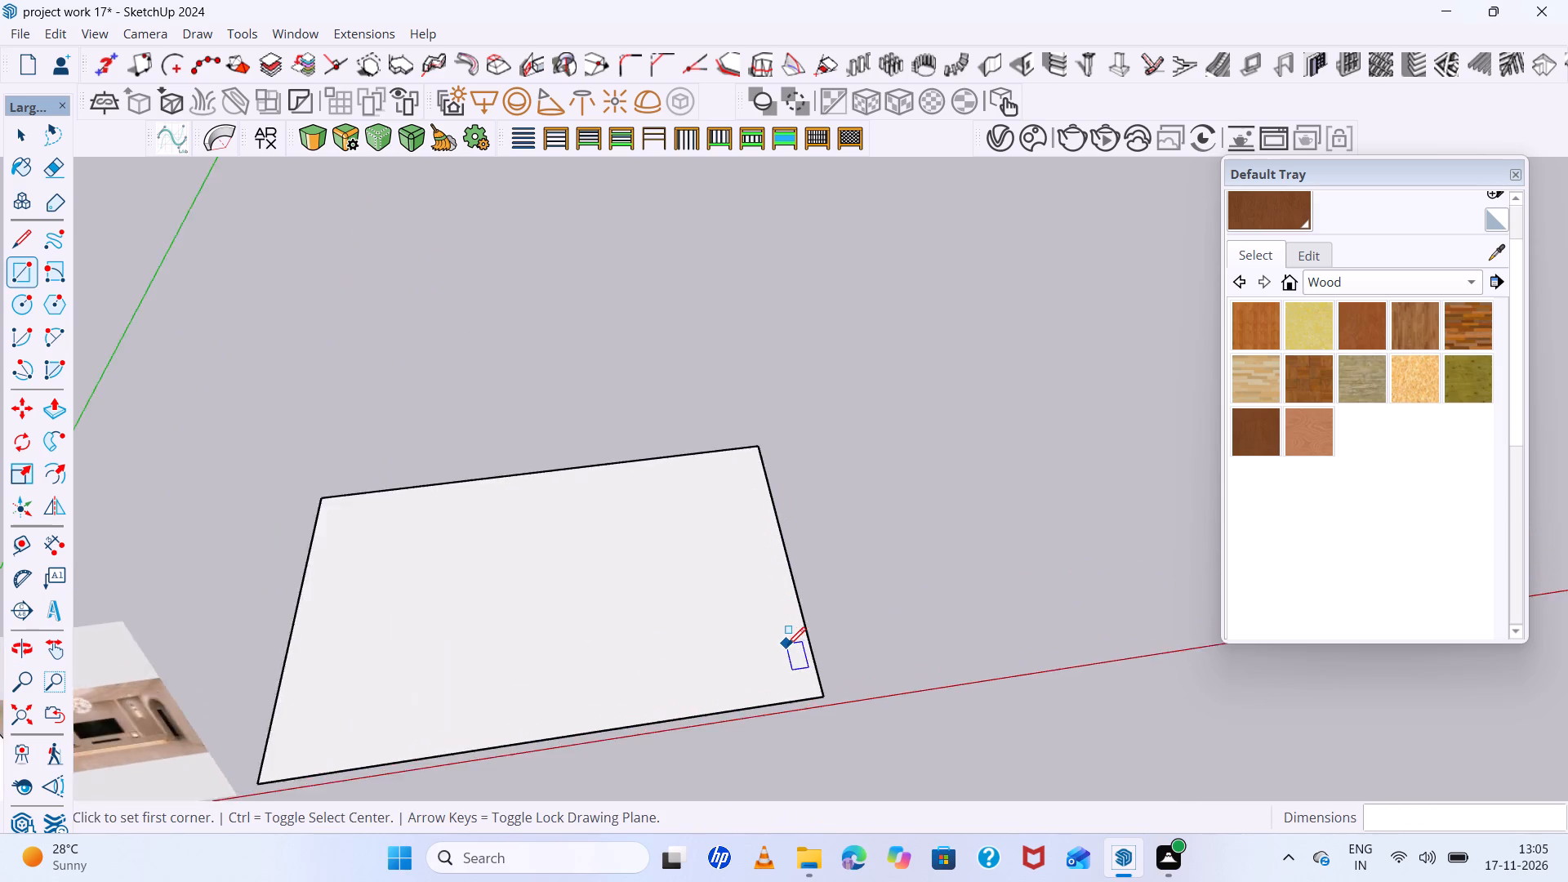
scroll(787, 645, down, 5)
middle_drag(787, 645, 777, 816)
scroll(751, 680, down, 6)
middle_drag(751, 684, 737, 597)
scroll(716, 606, up, 5)
key(space)
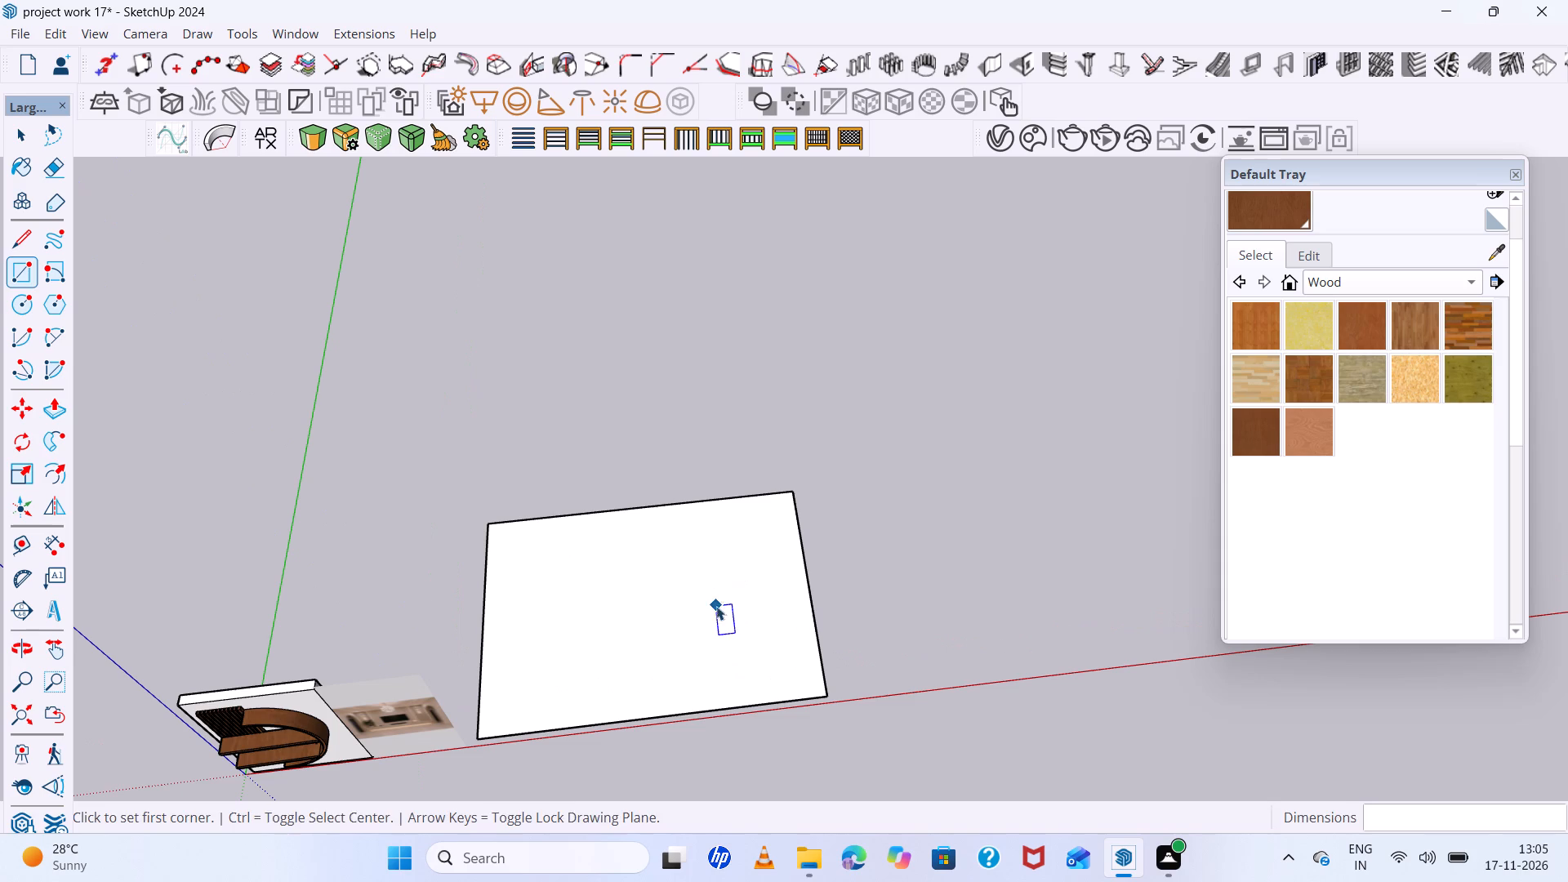
click(716, 606)
key(f)
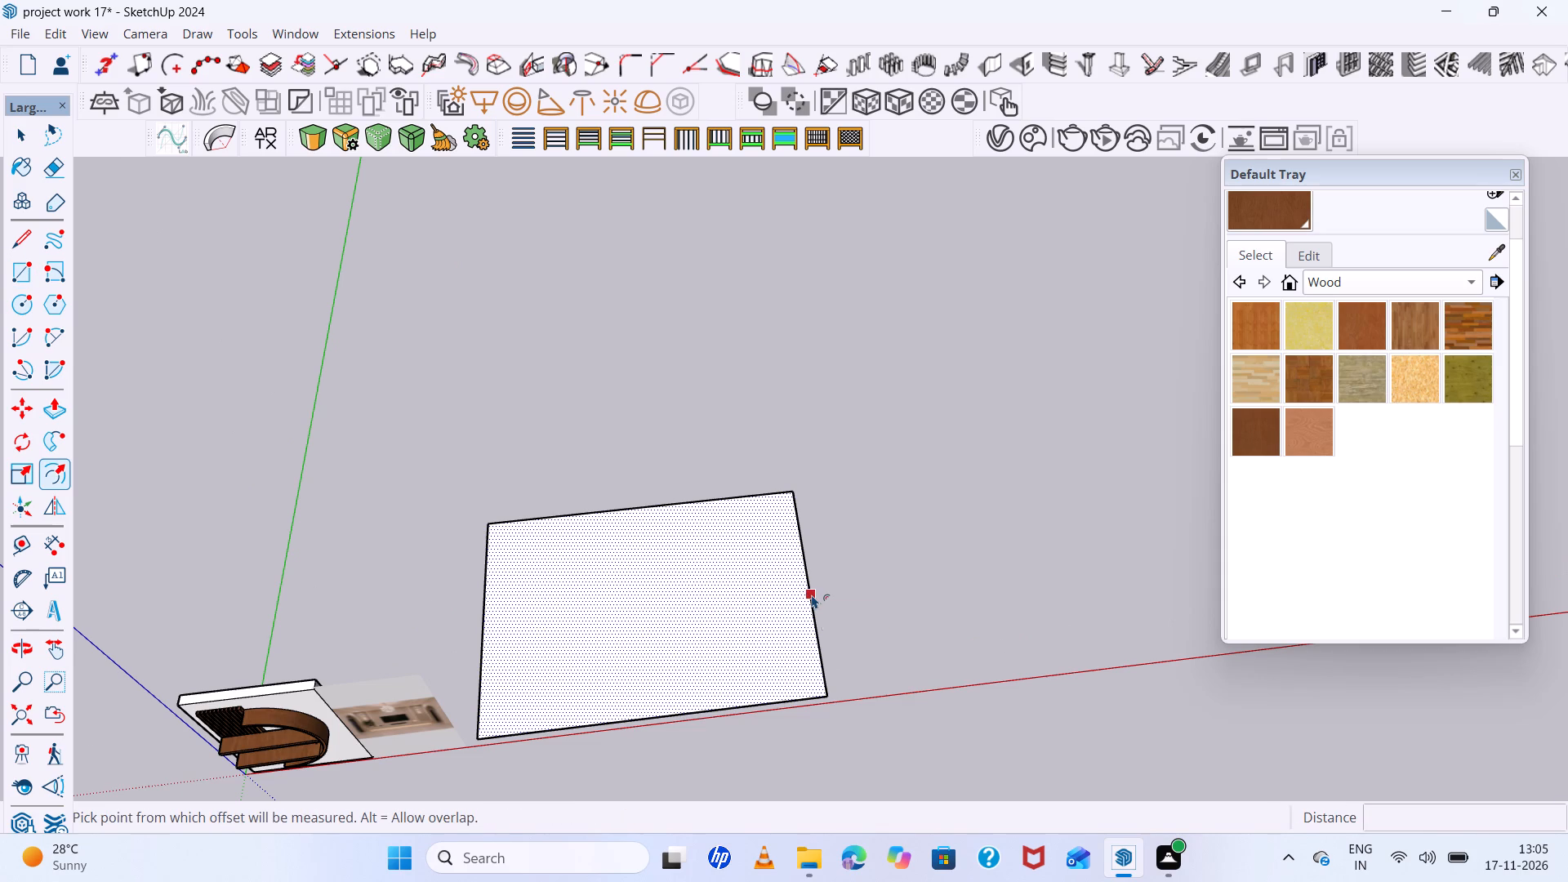
click(812, 595)
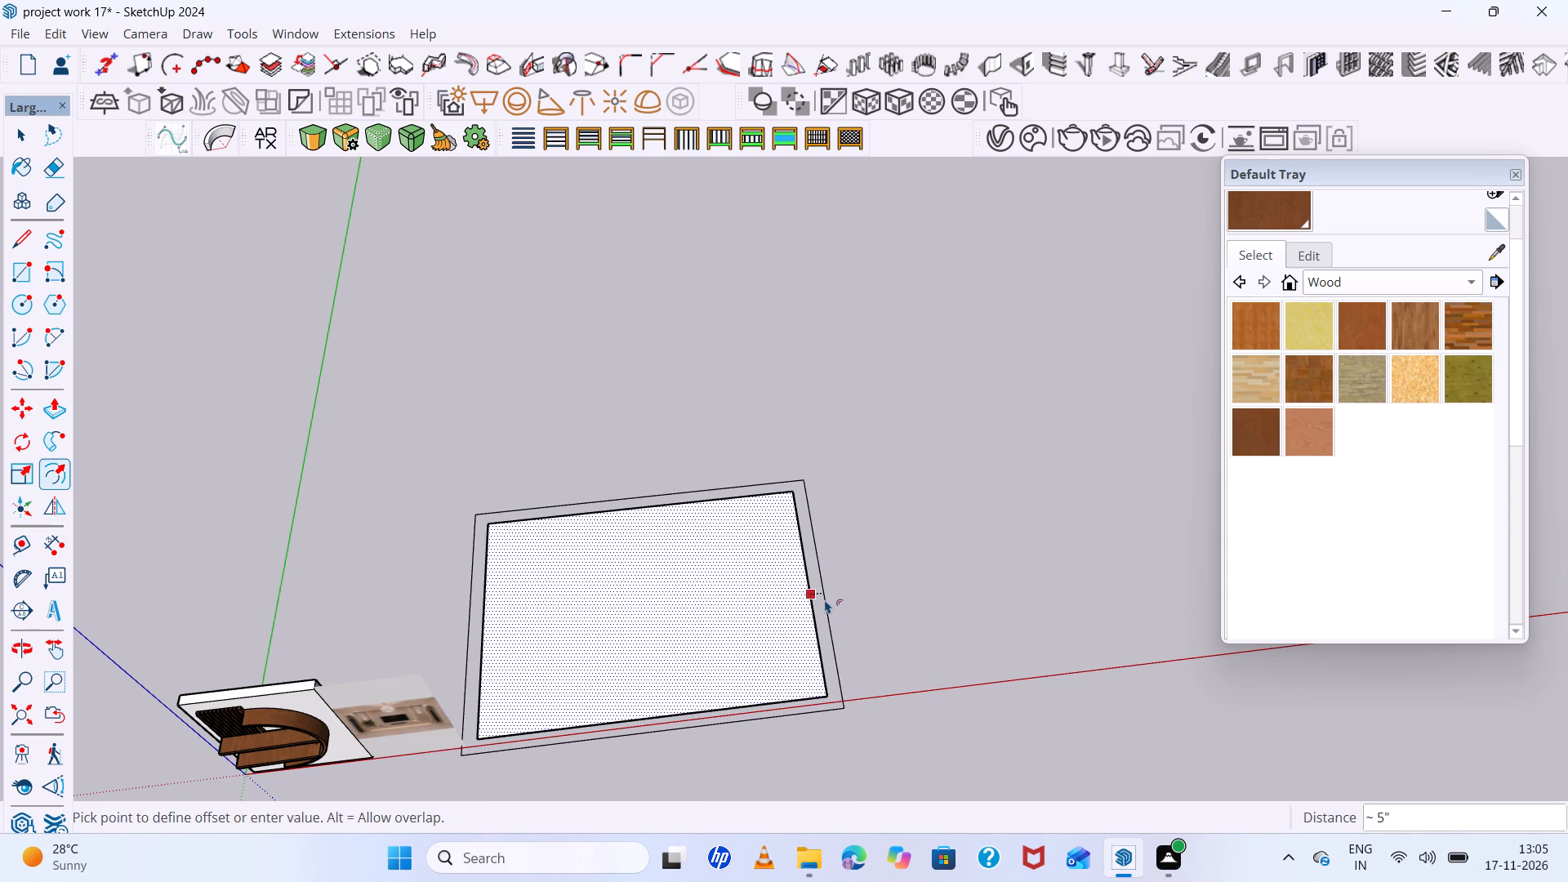
key(9)
key(Return)
Draw 9" lines along the green axis from all four inner corners to the outer edge, dividing the border into four wall strips.
scroll(832, 626, down, 9)
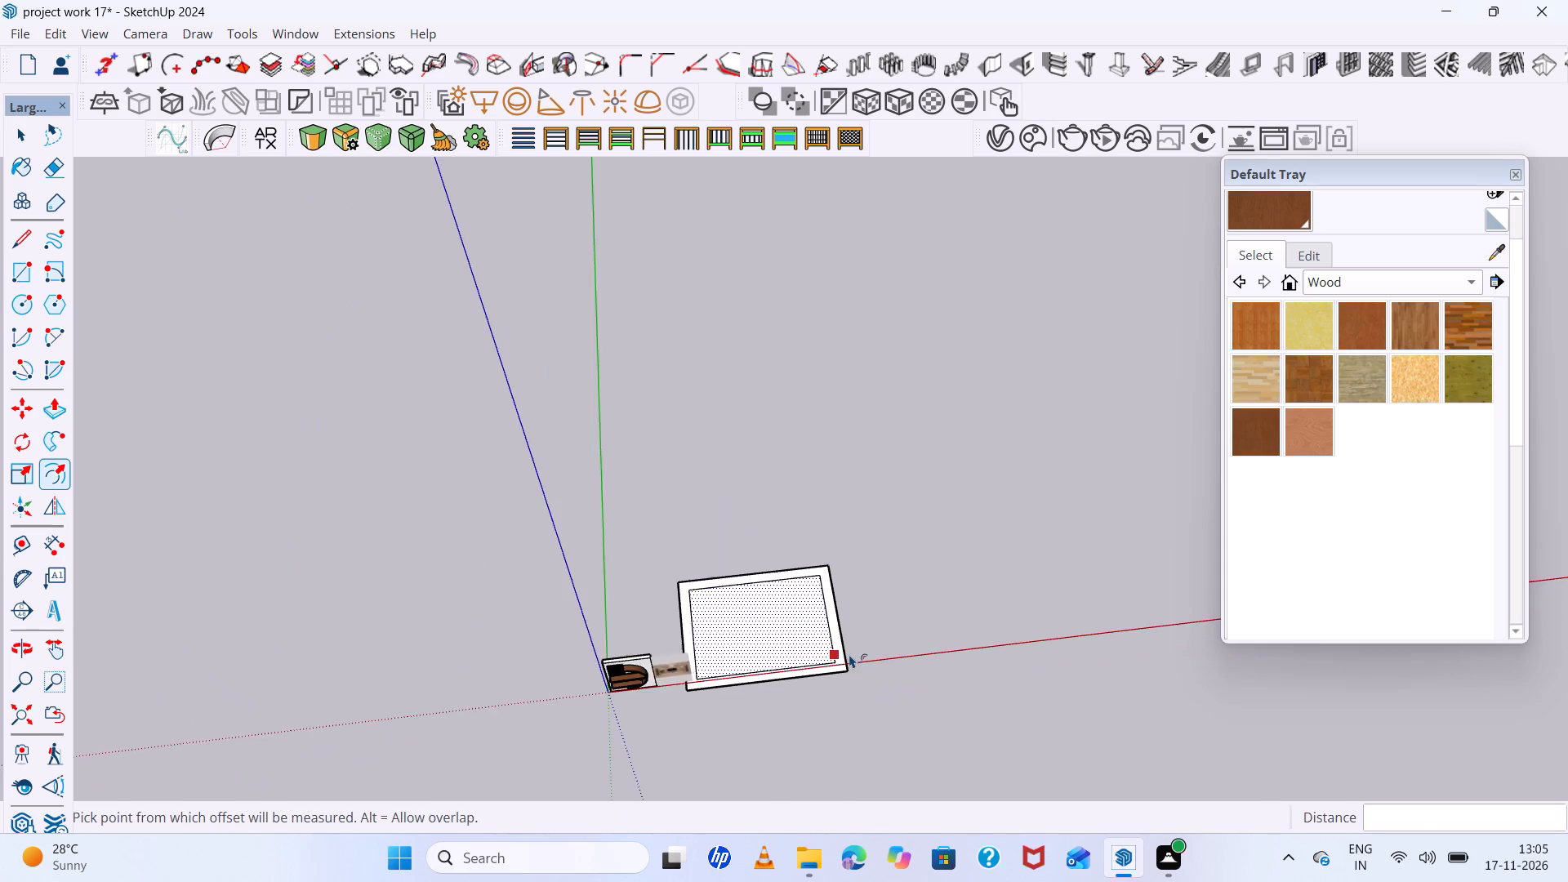
scroll(849, 654, down, 1)
scroll(848, 670, up, 11)
key(space)
key(l)
scroll(839, 658, up, 6)
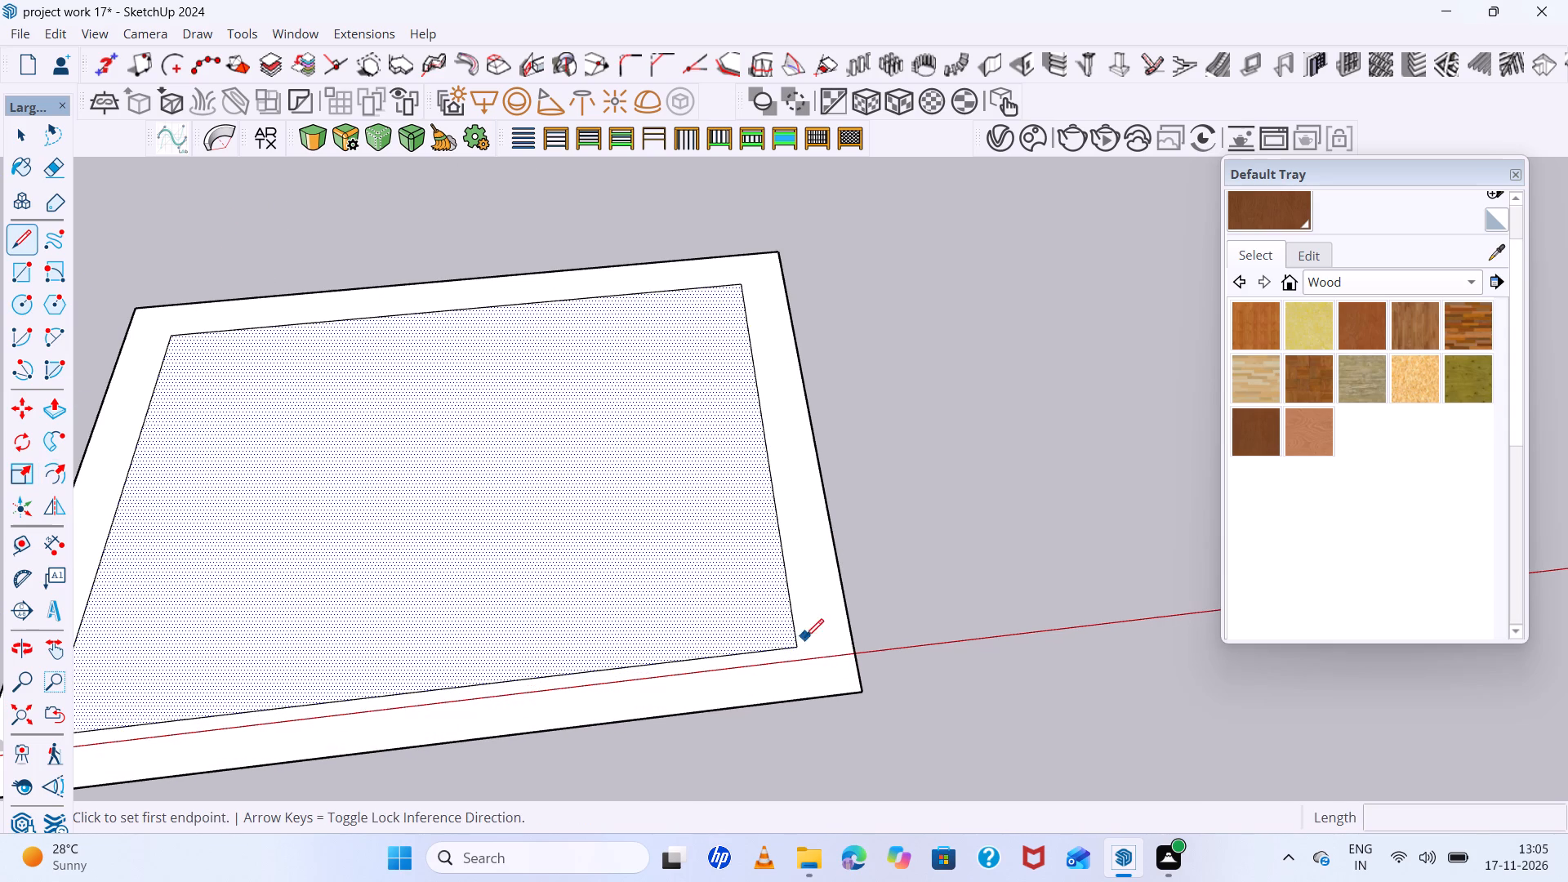
click(792, 647)
click(802, 702)
scroll(753, 226, up, 5)
click(738, 310)
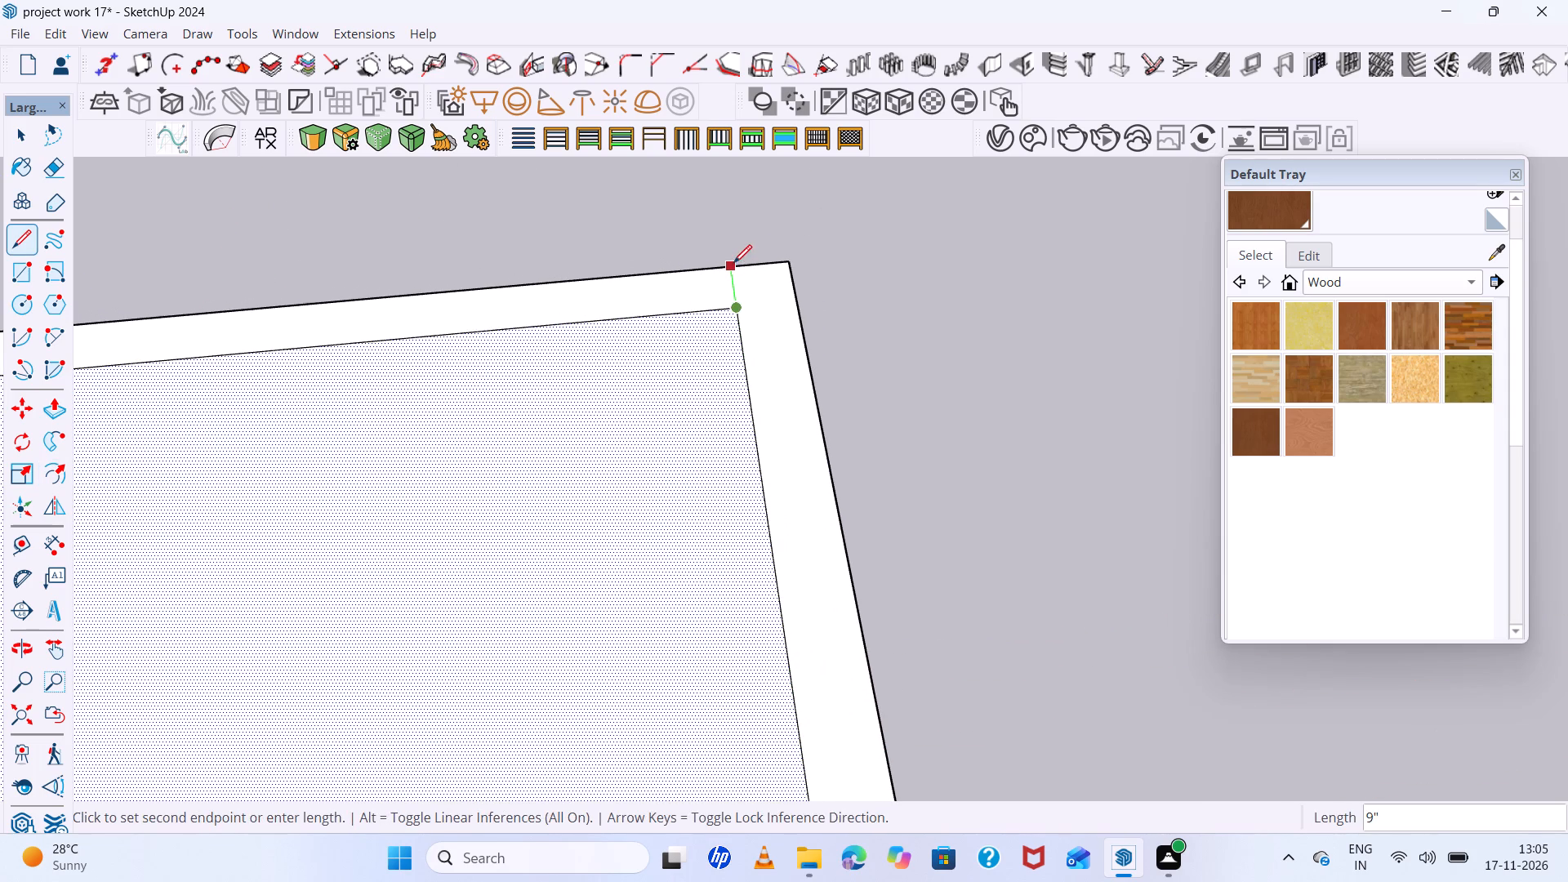
click(733, 263)
scroll(963, 323, down, 12)
scroll(364, 379, up, 11)
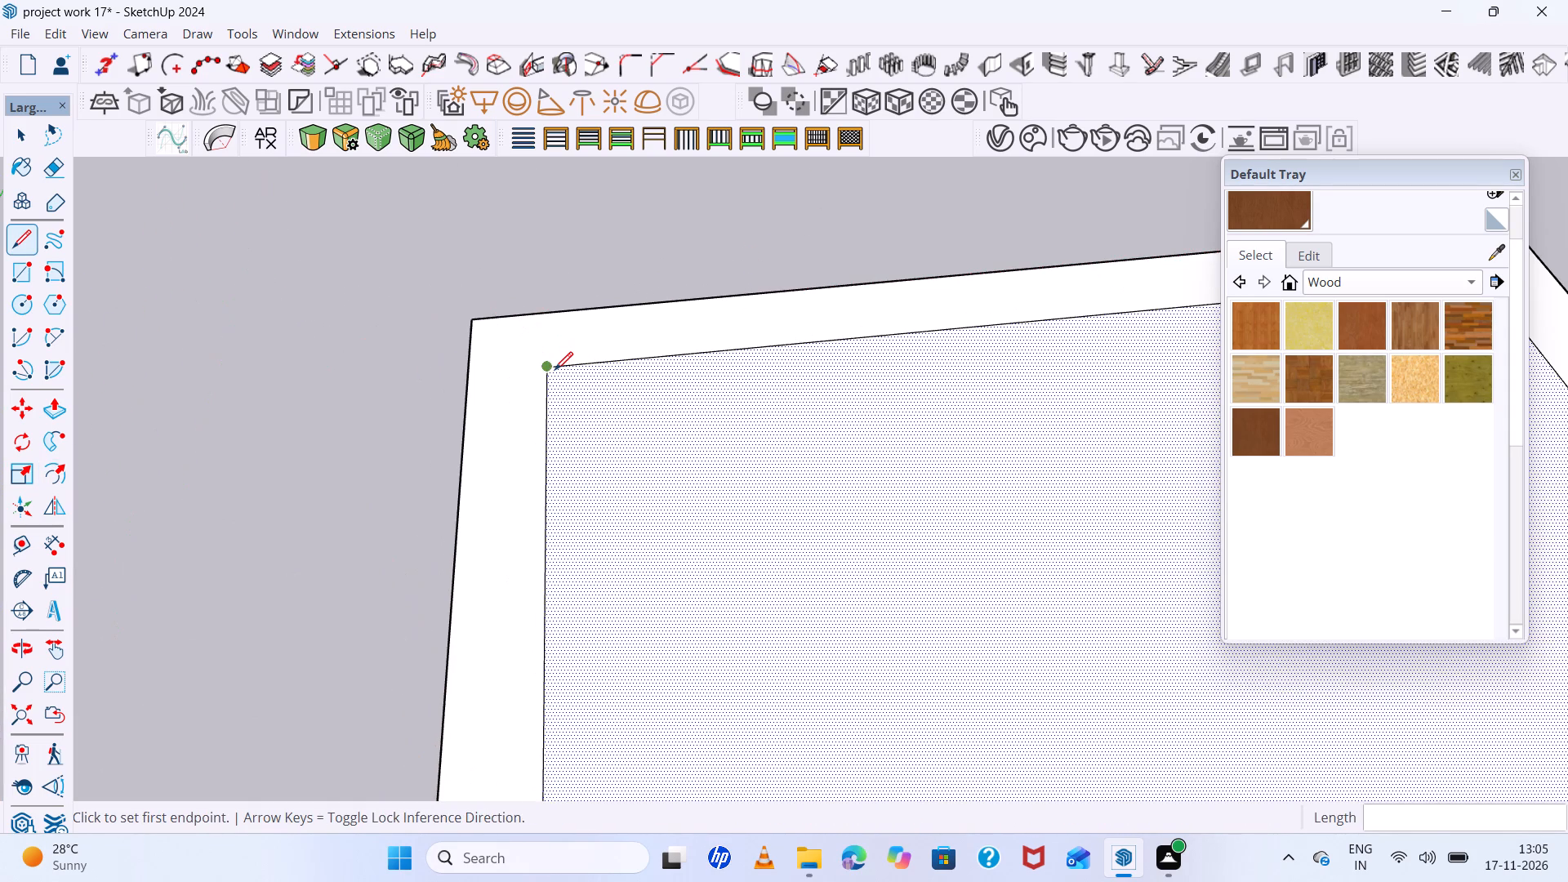
click(545, 367)
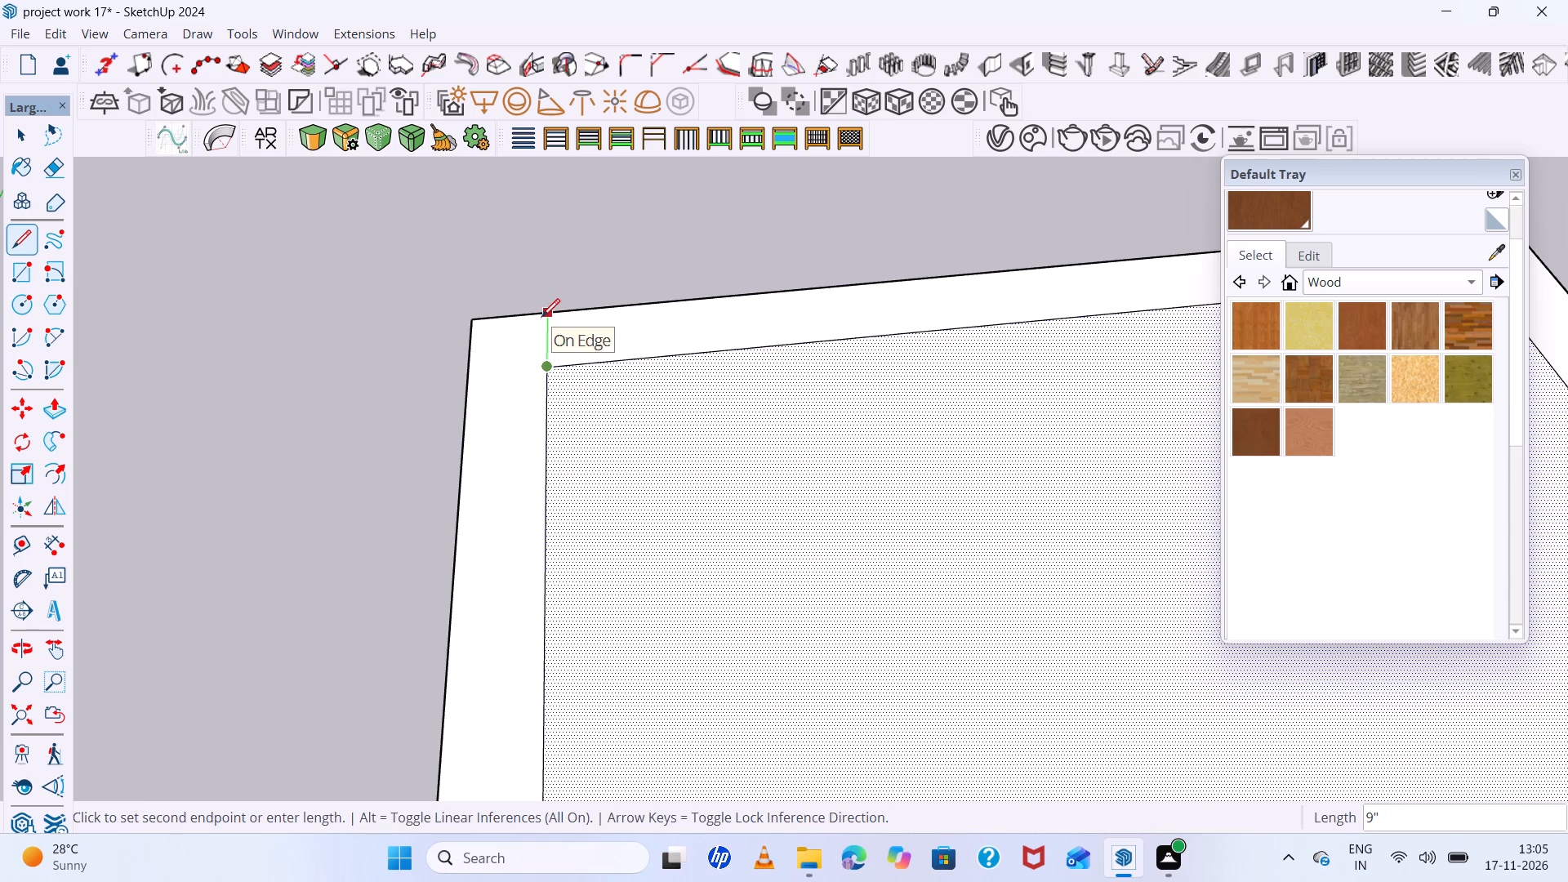
click(543, 317)
scroll(546, 314, down, 12)
scroll(579, 488, up, 5)
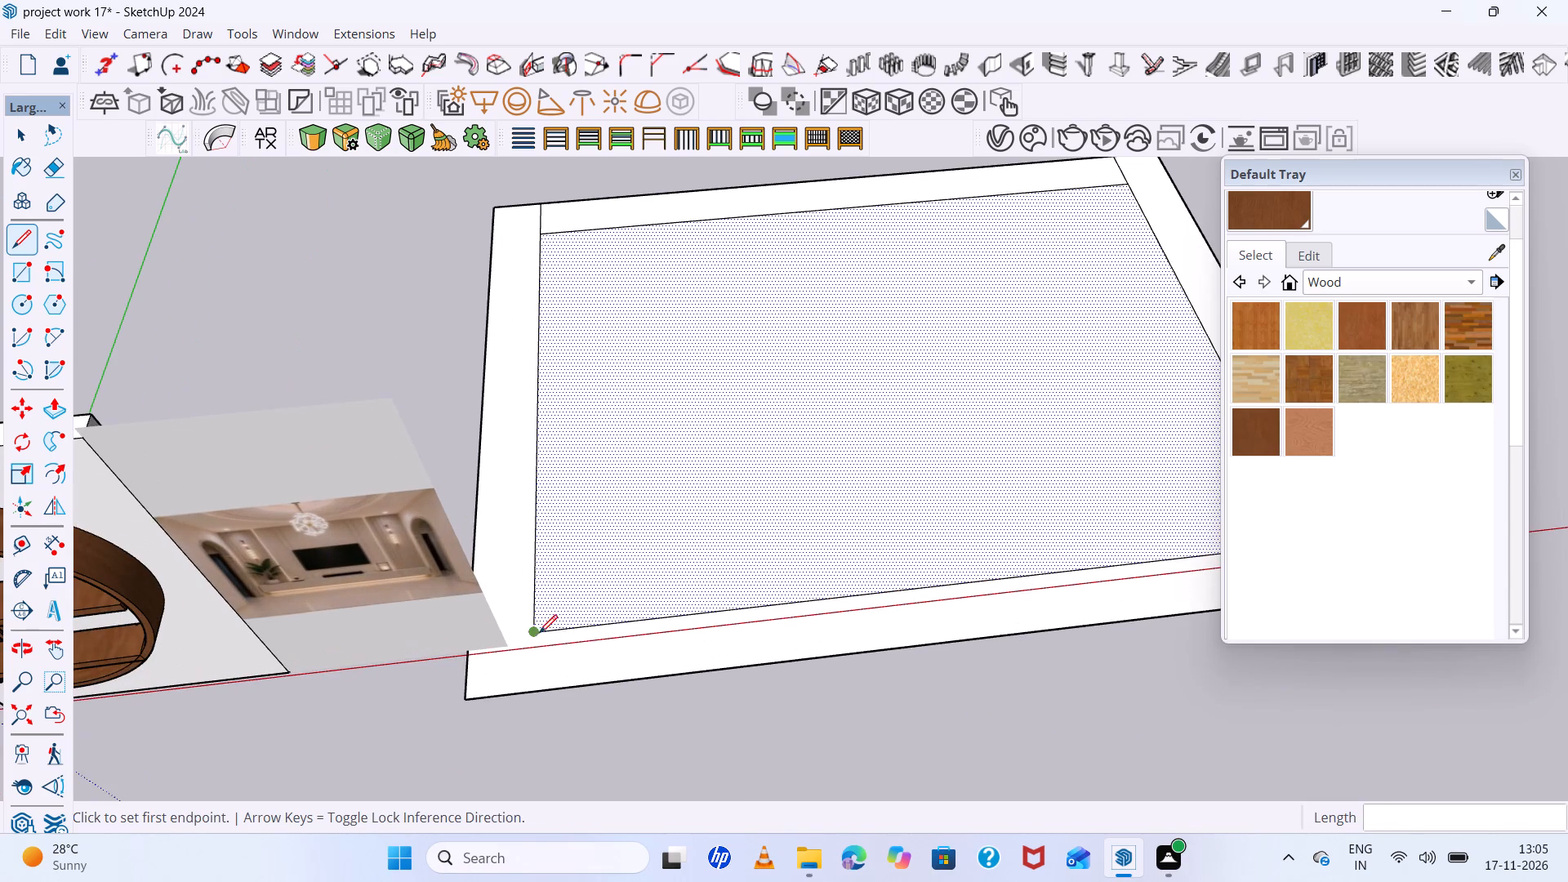
click(537, 632)
click(537, 693)
scroll(519, 666, down, 6)
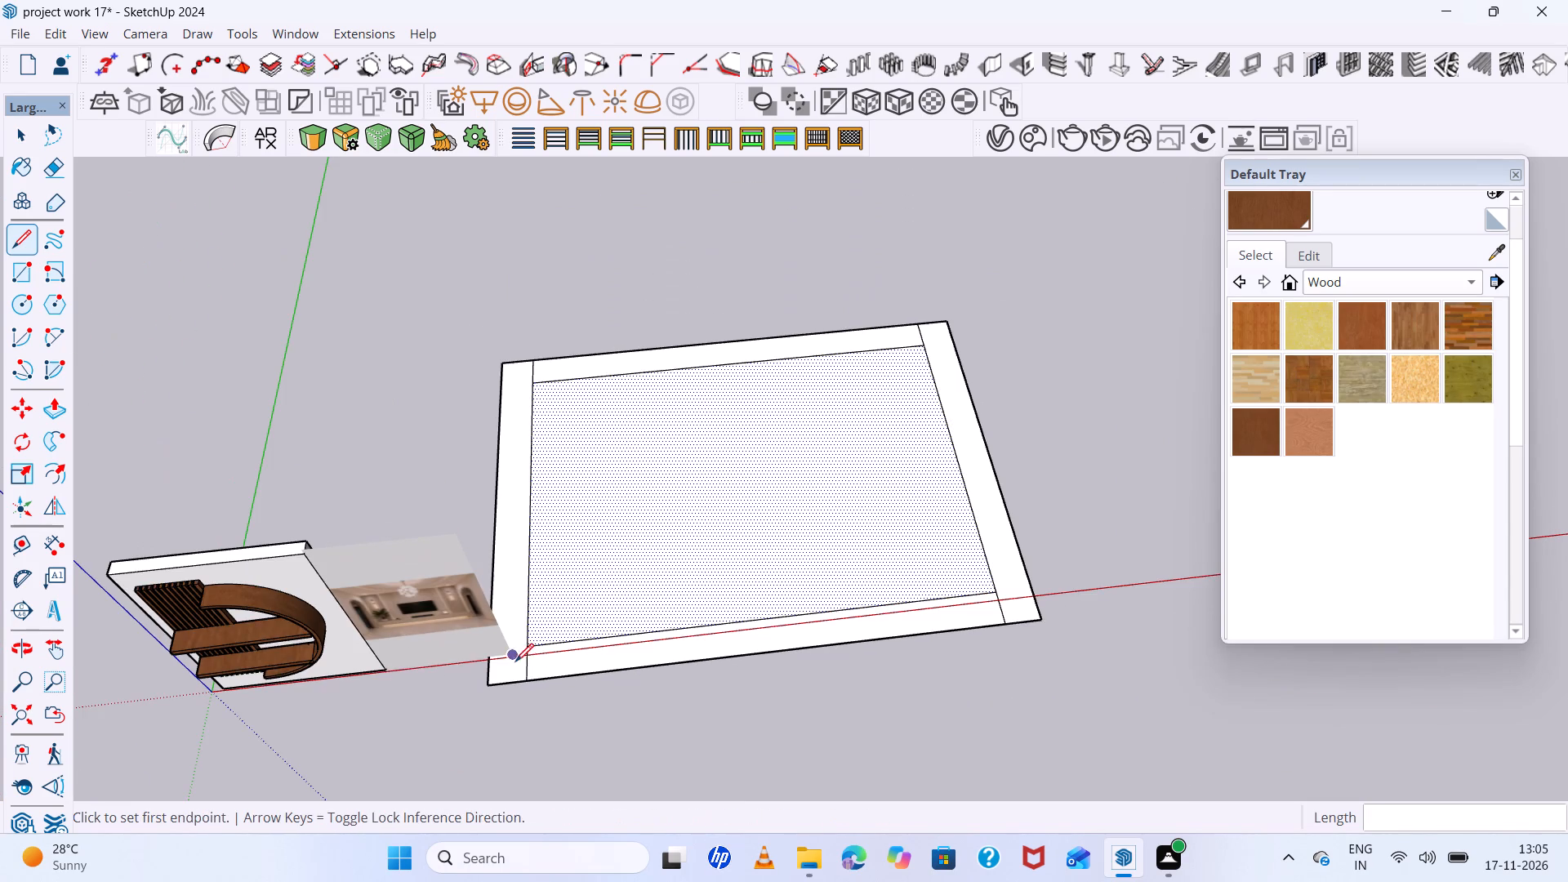
Move the whole floor outline about 2' 3" by its front outer corner onto the red axis, clear of the reference image.
key(space)
drag(1014, 344, 577, 710)
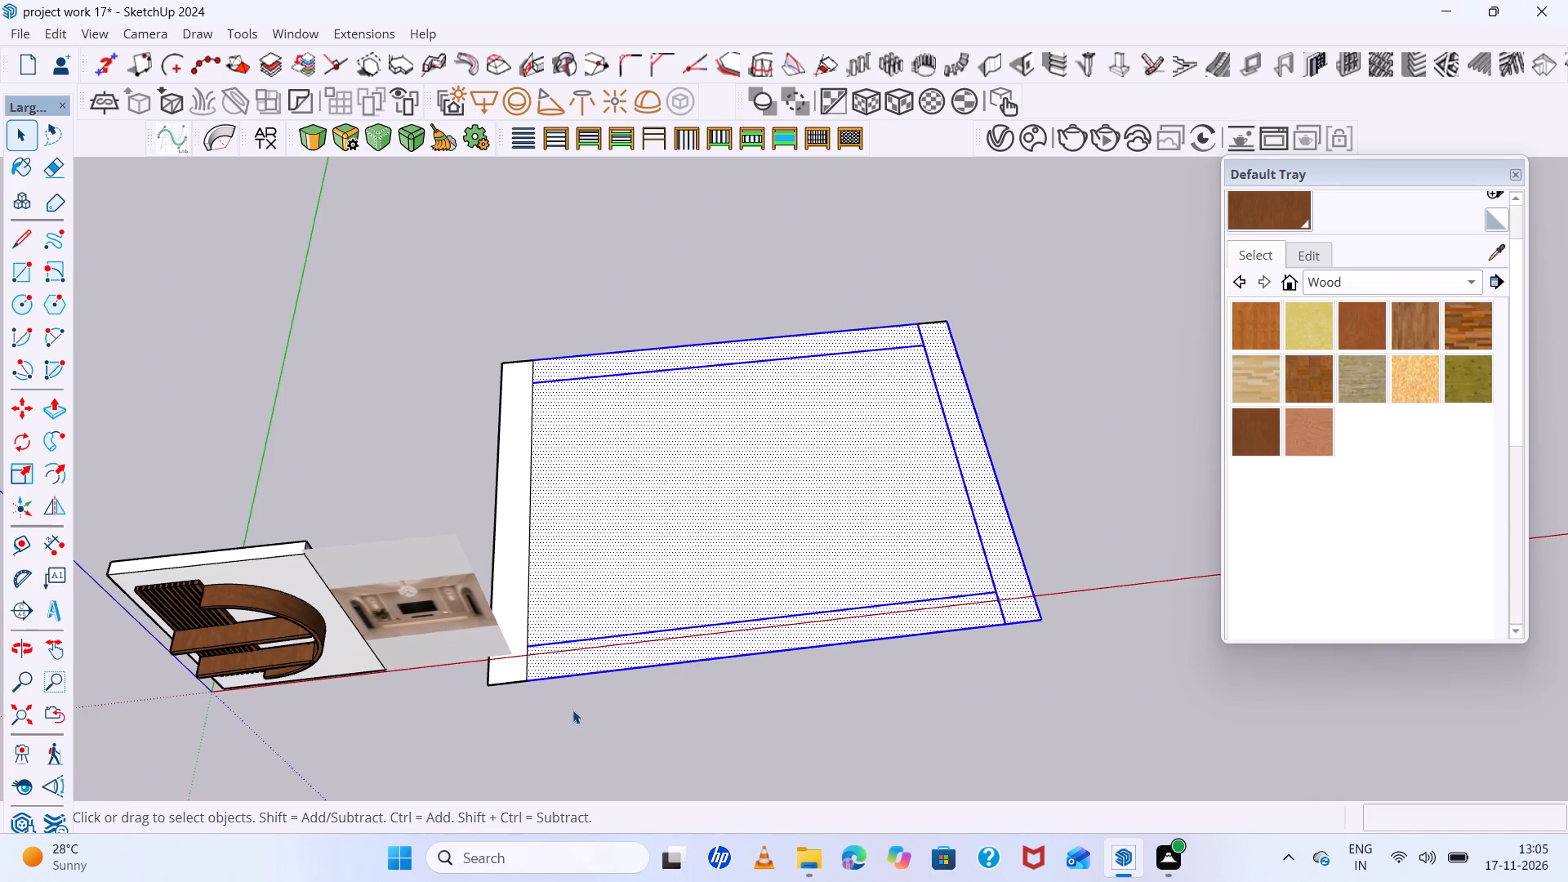
scroll(566, 664, up, 3)
triple_click(494, 685)
scroll(492, 685, down, 6)
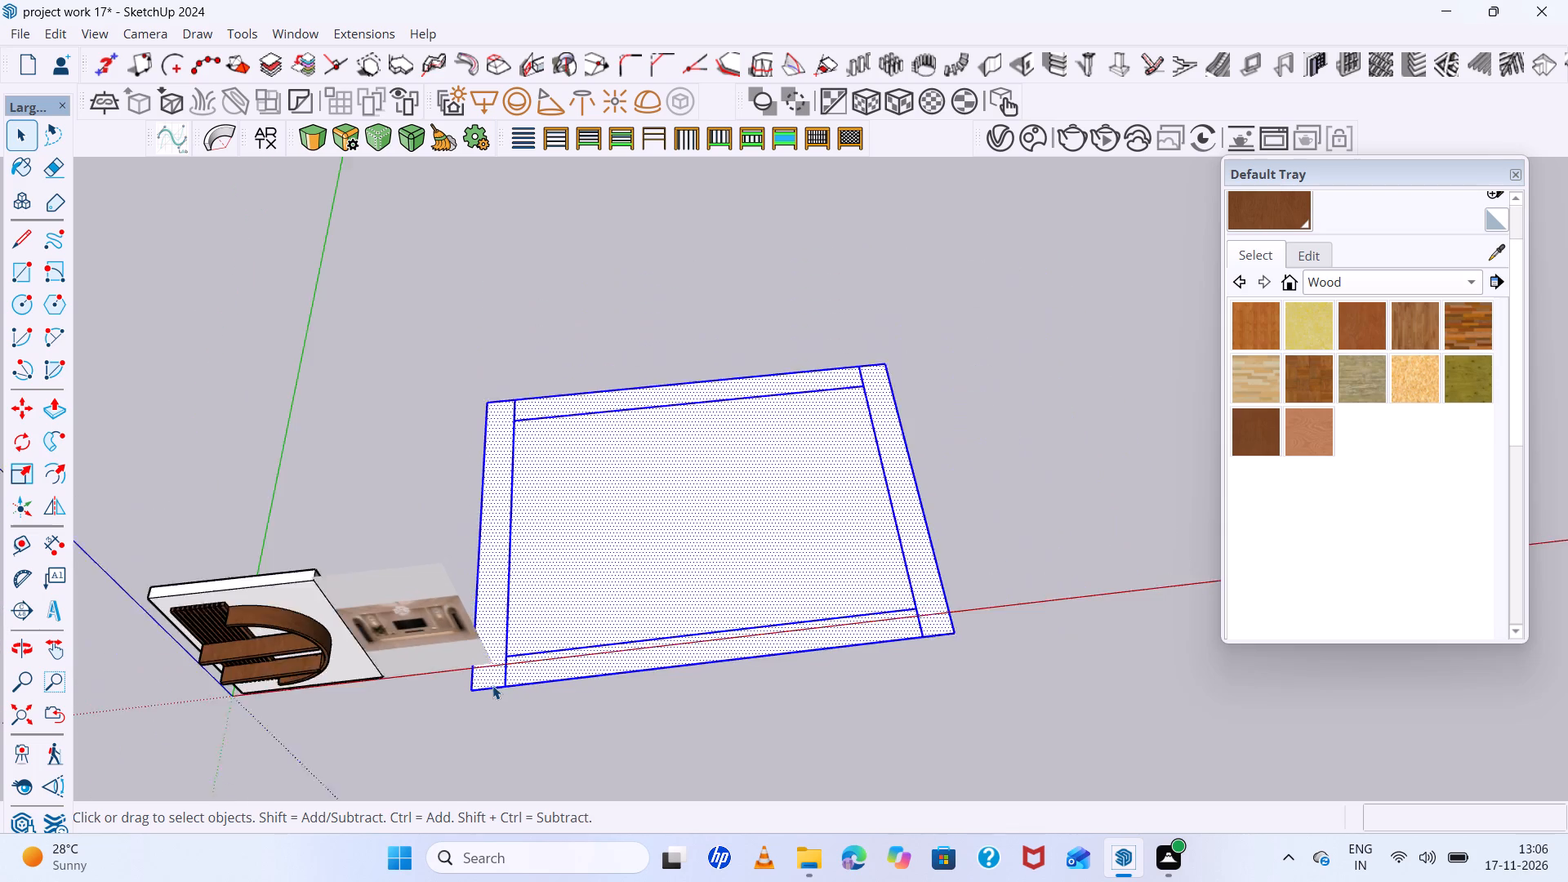
middle_drag(591, 661, 558, 546)
key(m)
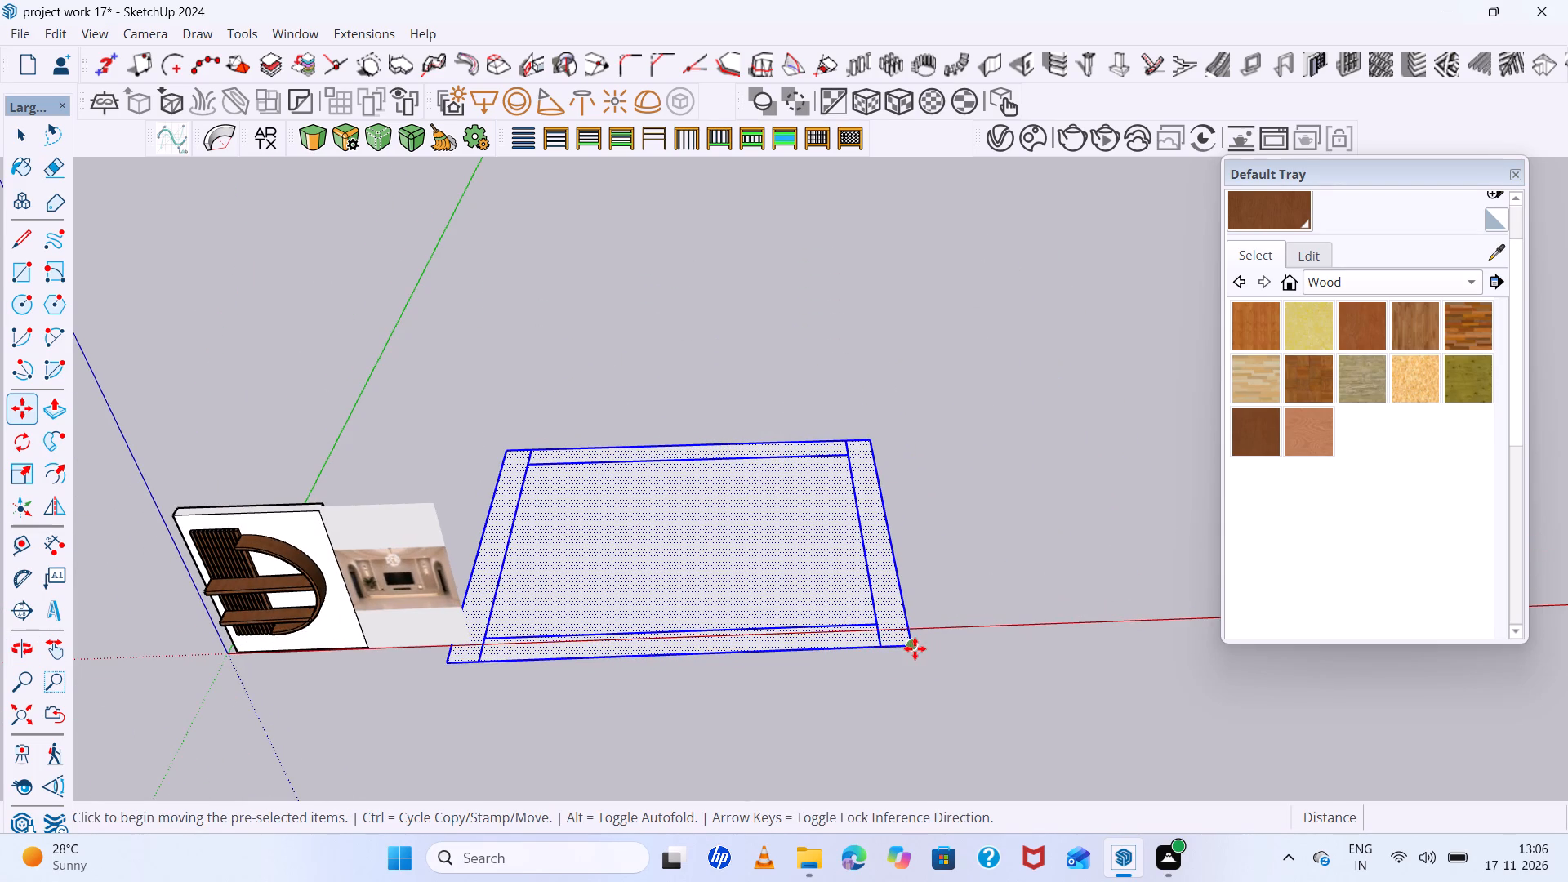
click(915, 648)
click(996, 622)
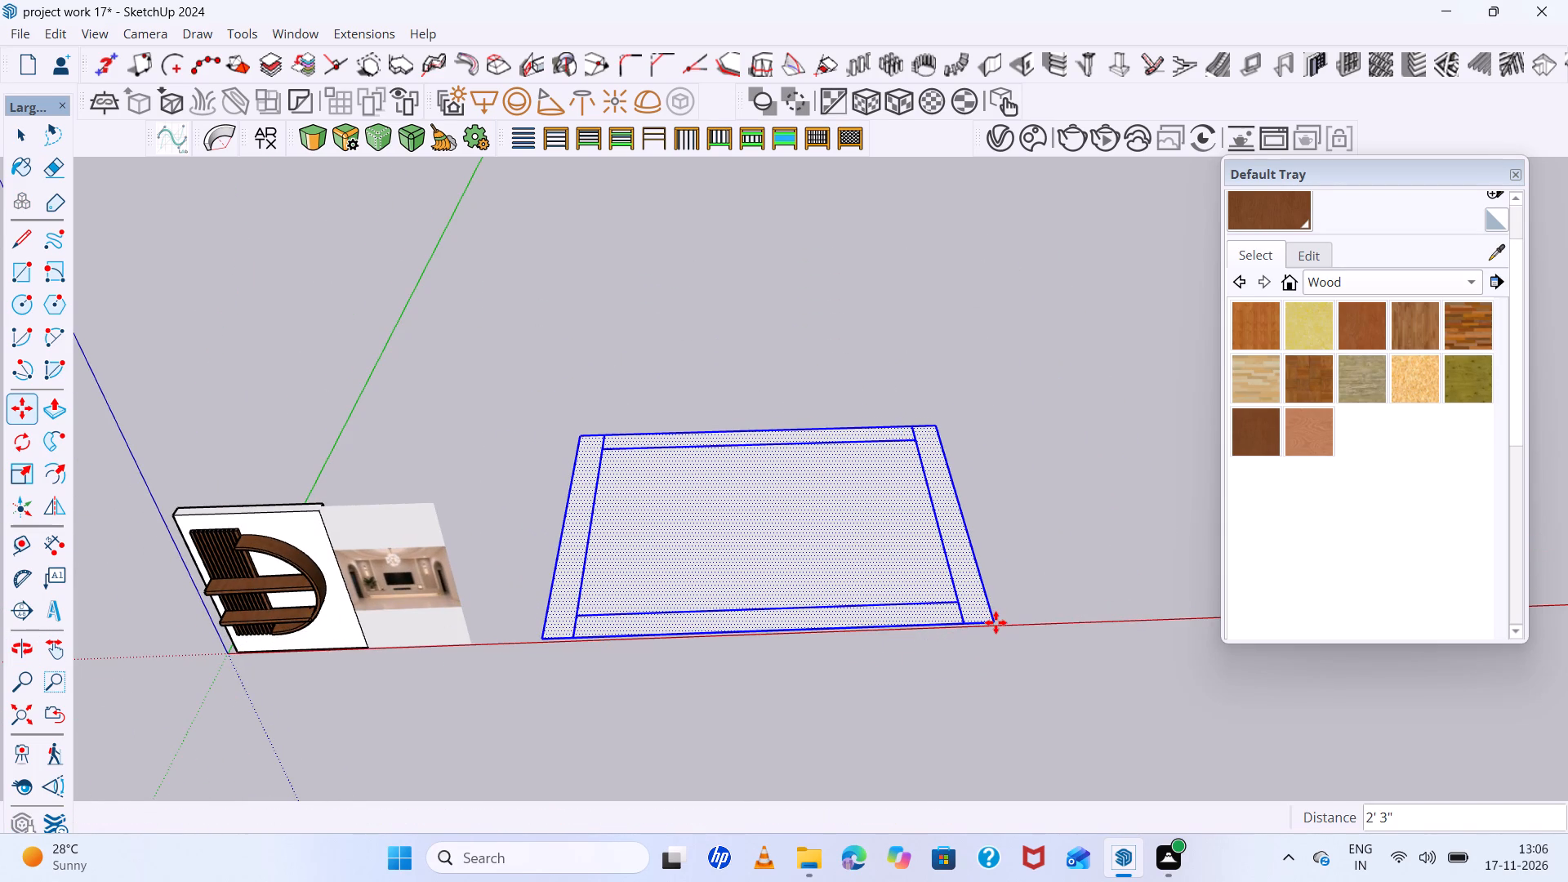
Make a group of the side wall strip farthest from the TV wall reference image.
scroll(797, 588, up, 4)
middle_drag(786, 579, 781, 795)
scroll(777, 780, up, 1)
scroll(761, 709, down, 5)
middle_drag(768, 716, 773, 697)
key(space)
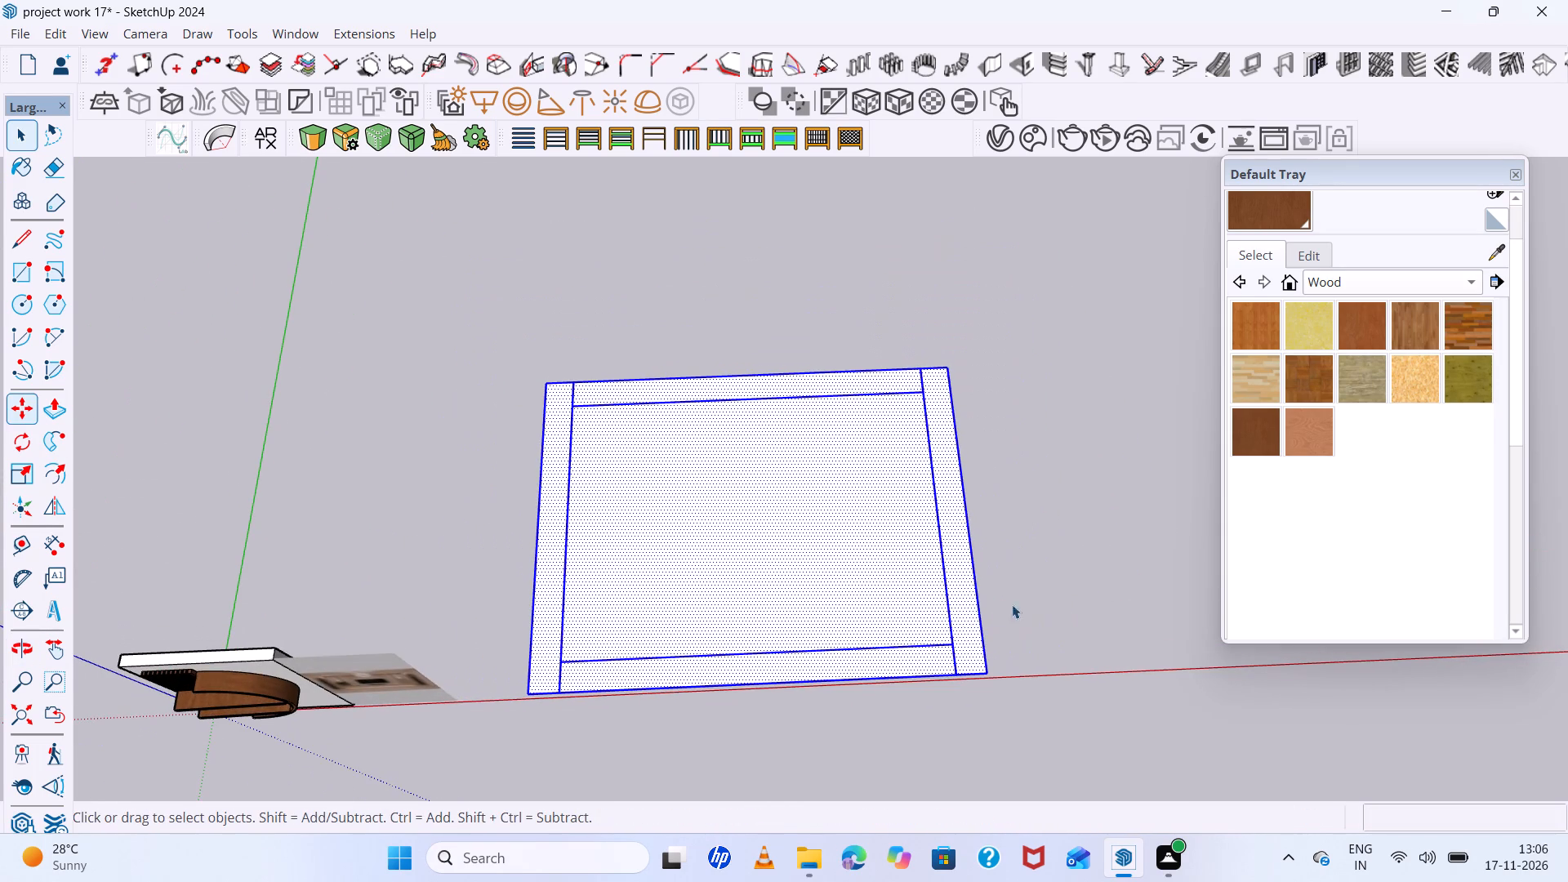
click(1024, 601)
scroll(957, 626, up, 4)
click(962, 630)
click(962, 630)
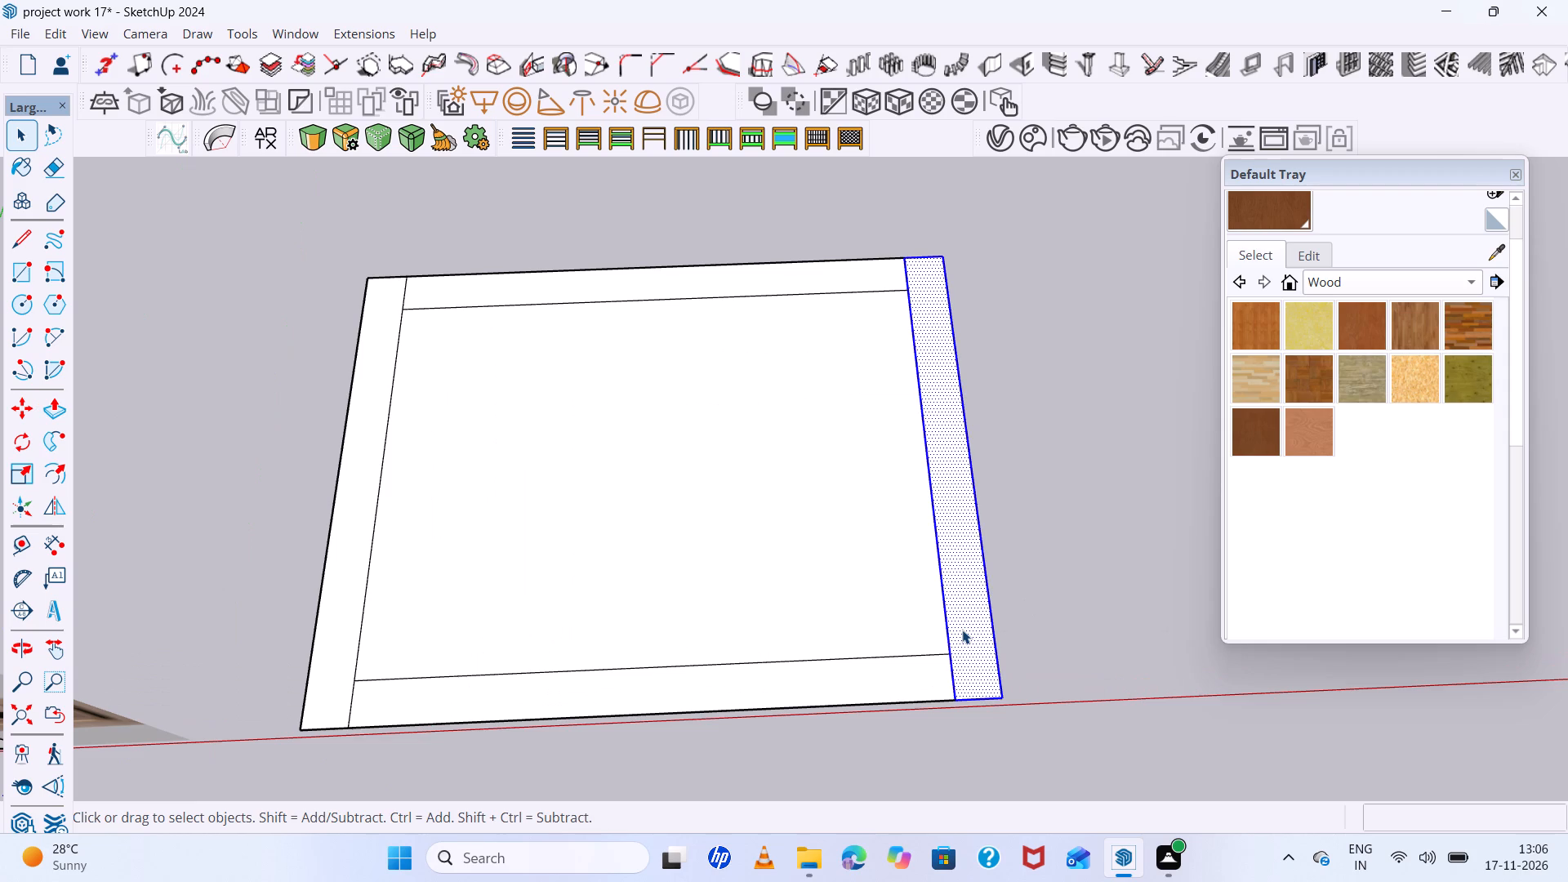
right_click(962, 630)
click(1032, 293)
Make separate groups of the front strip, the side strip nearest the reference image, and the back strip.
double_click(828, 680)
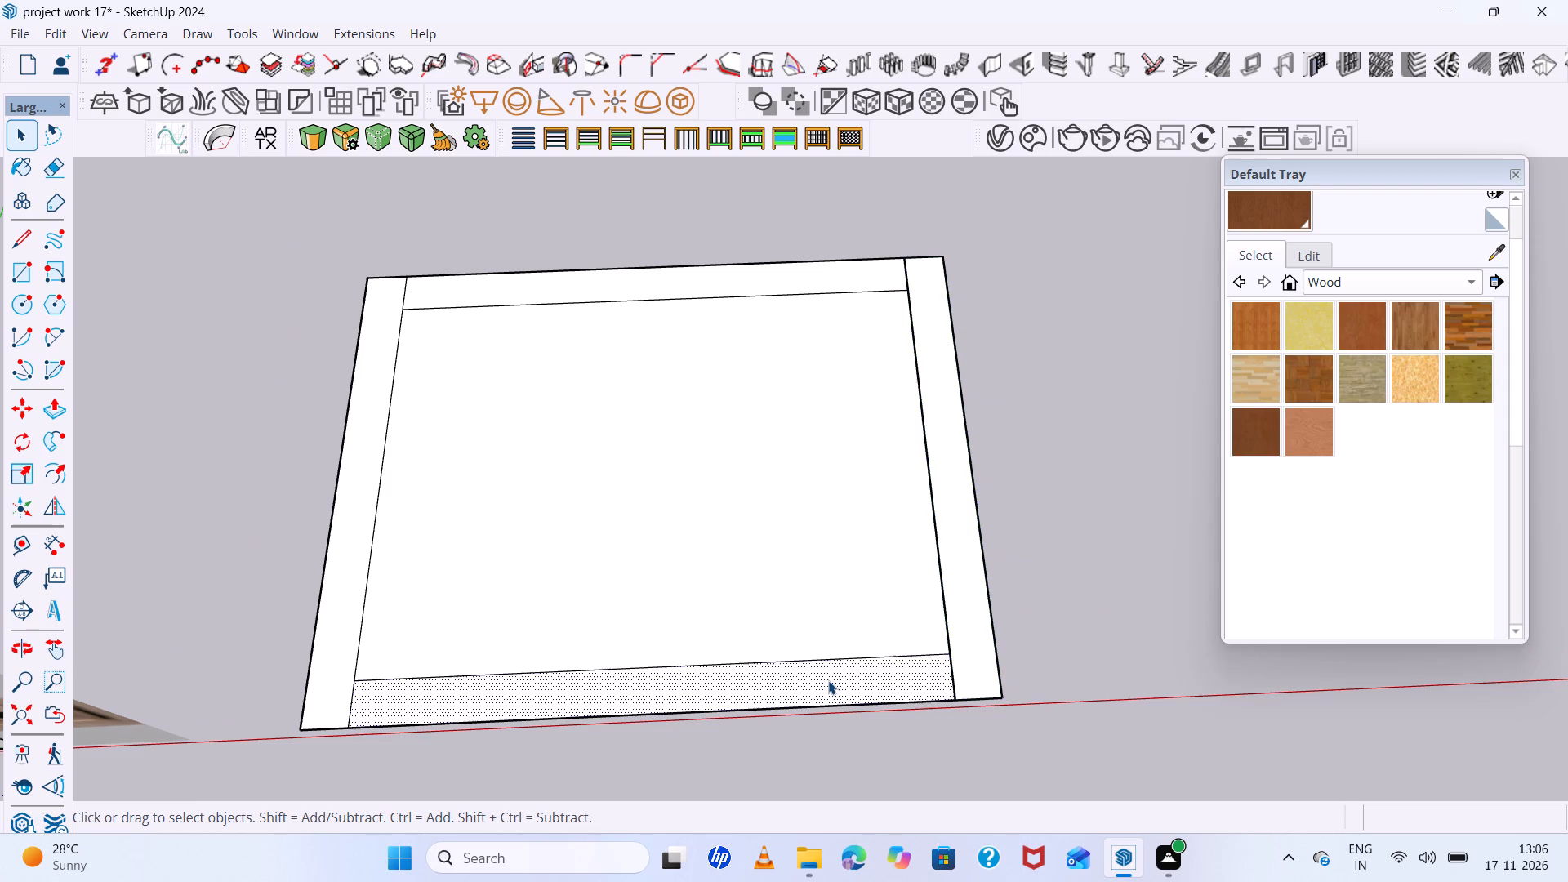
right_click(828, 680)
click(905, 344)
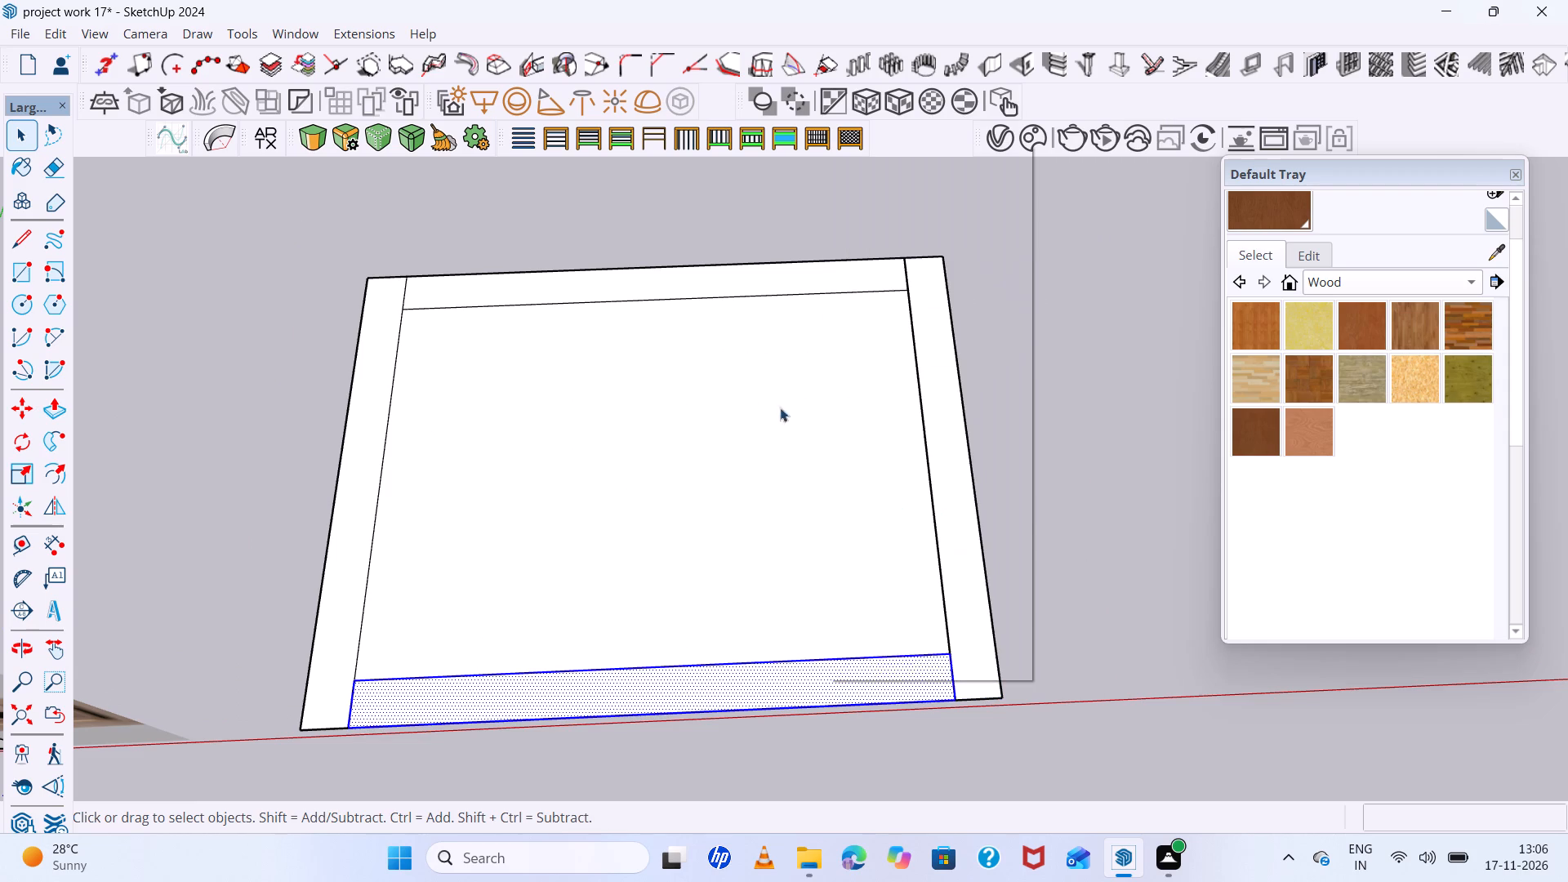
double_click(354, 591)
right_click(354, 591)
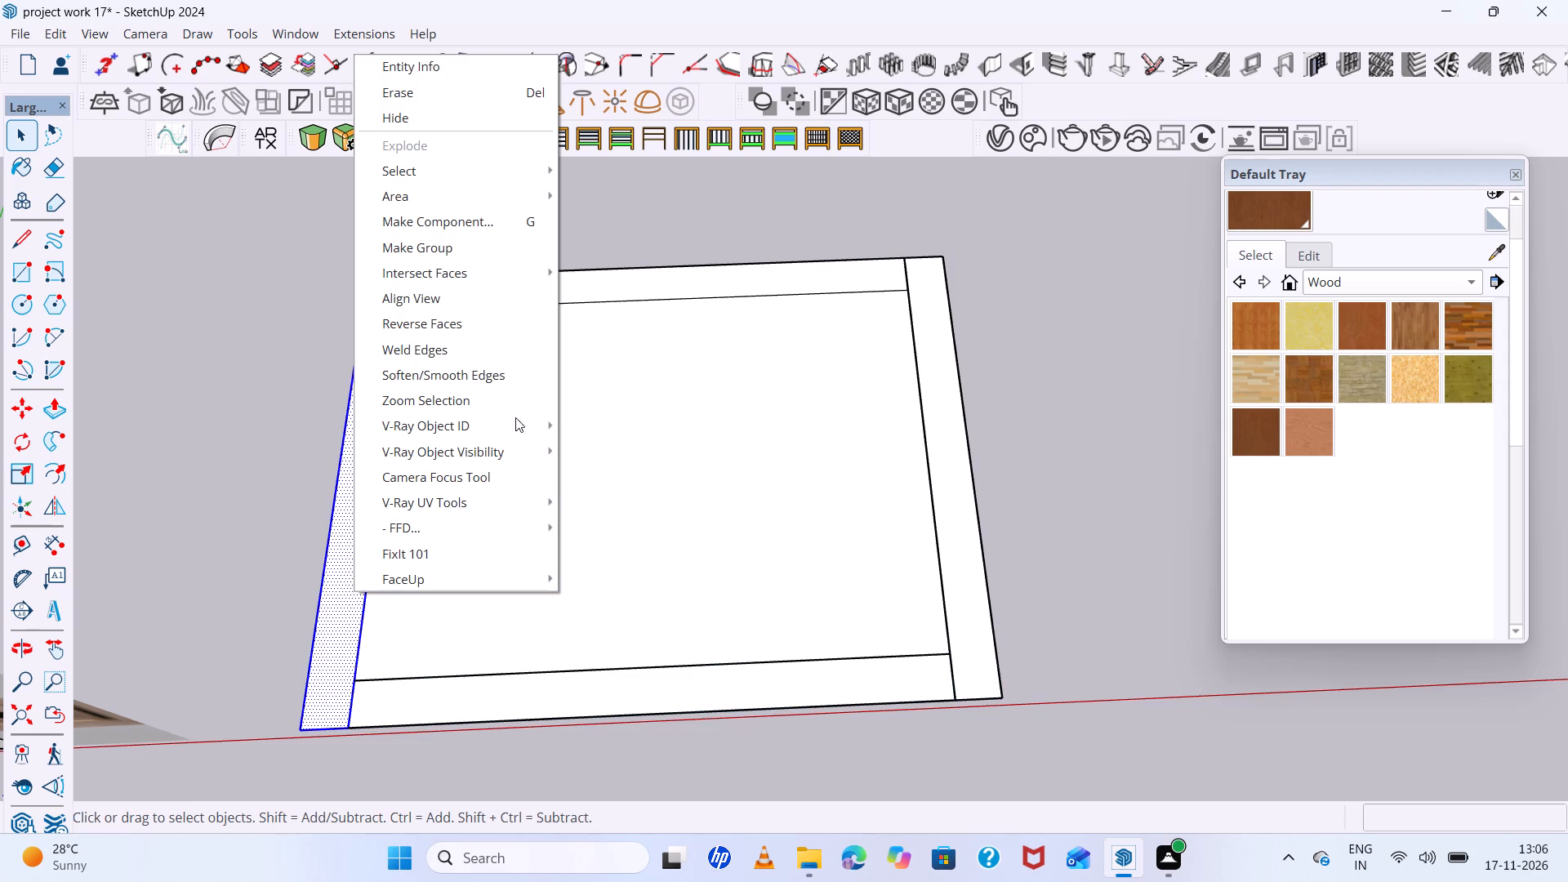
click(512, 248)
double_click(599, 287)
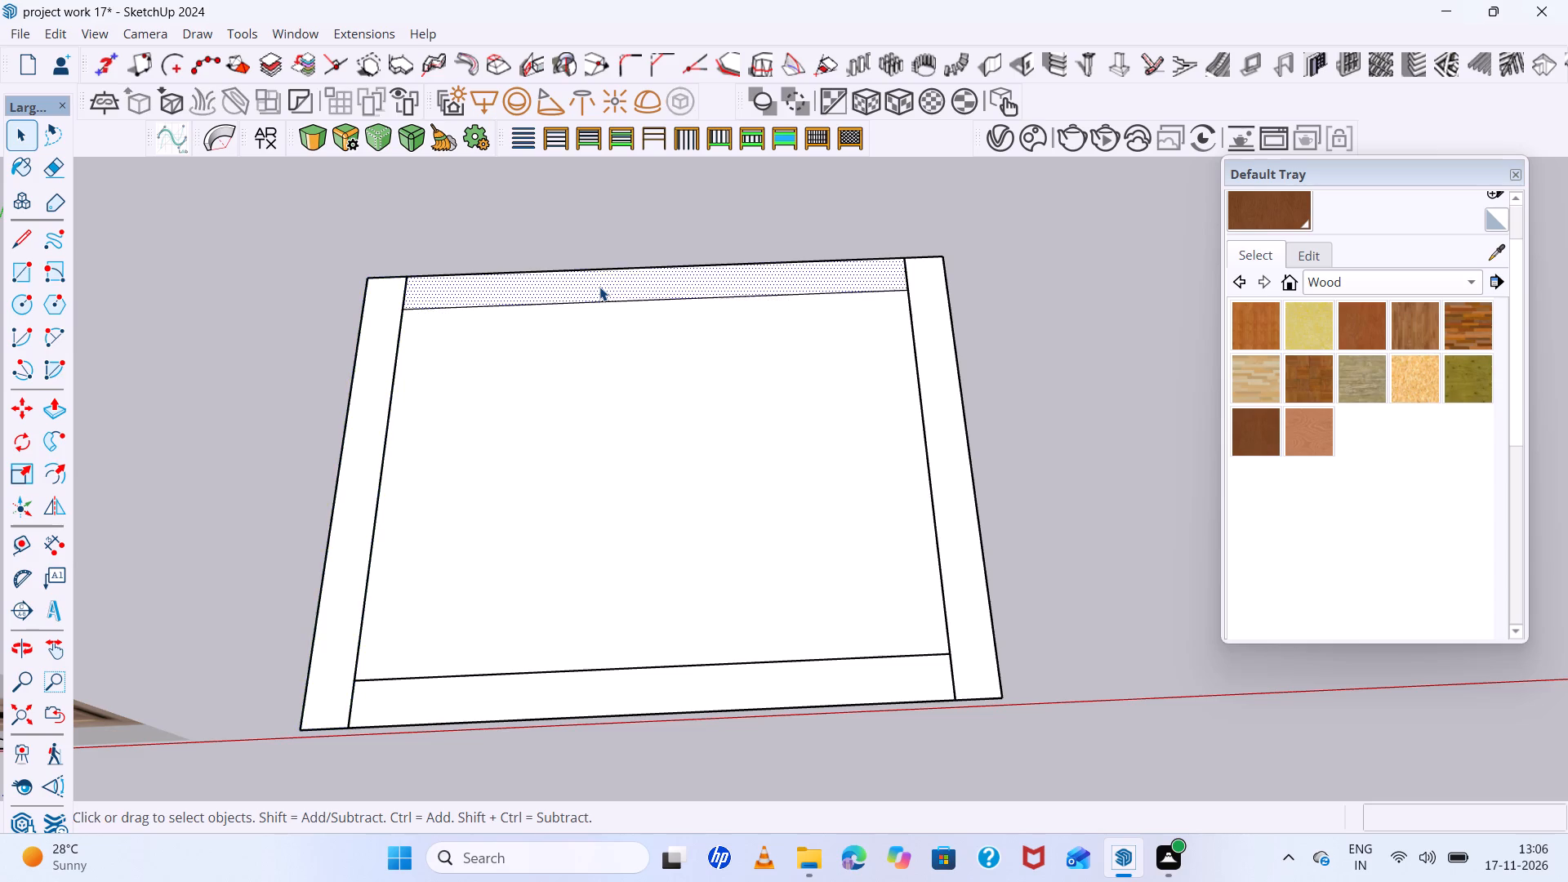
right_click(599, 287)
click(695, 477)
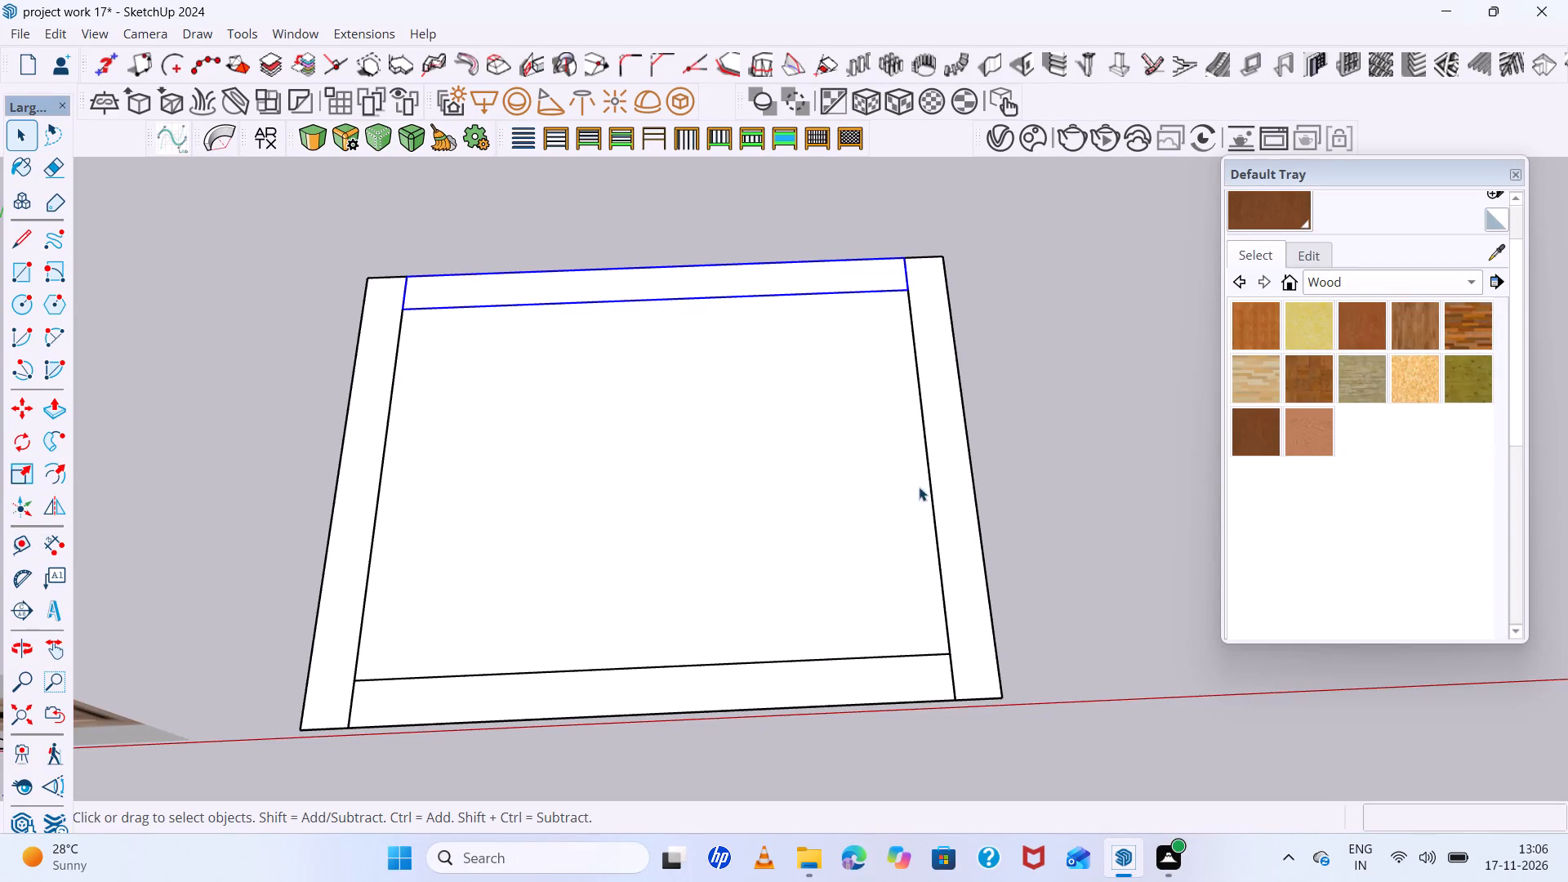
Inside its group, extrude the side wall strip nearest the reference image up to 10'.
double_click(337, 652)
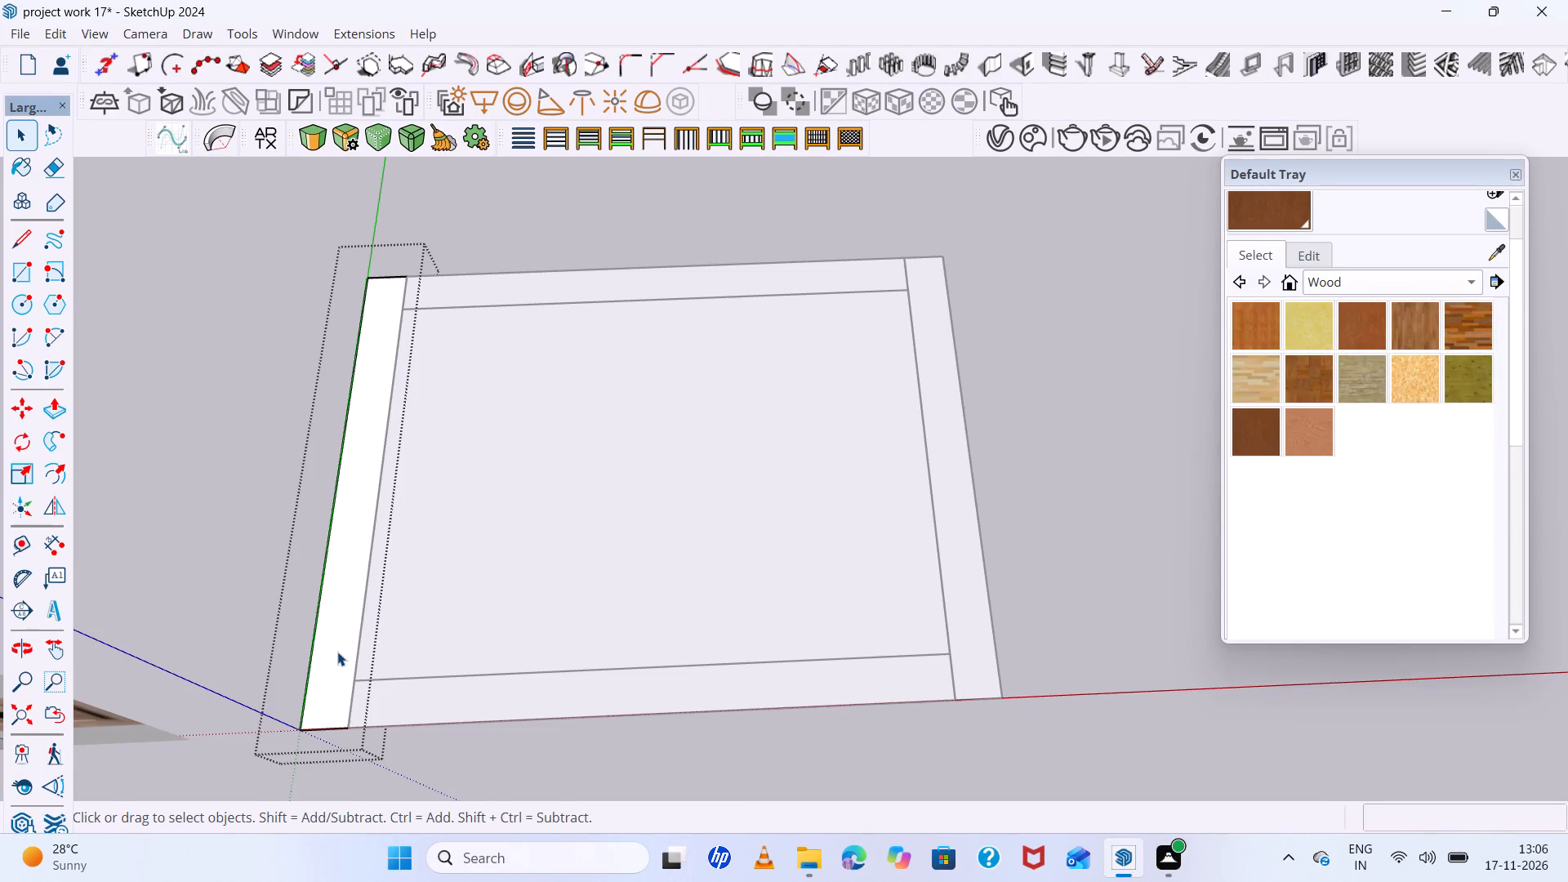
key(p)
click(337, 652)
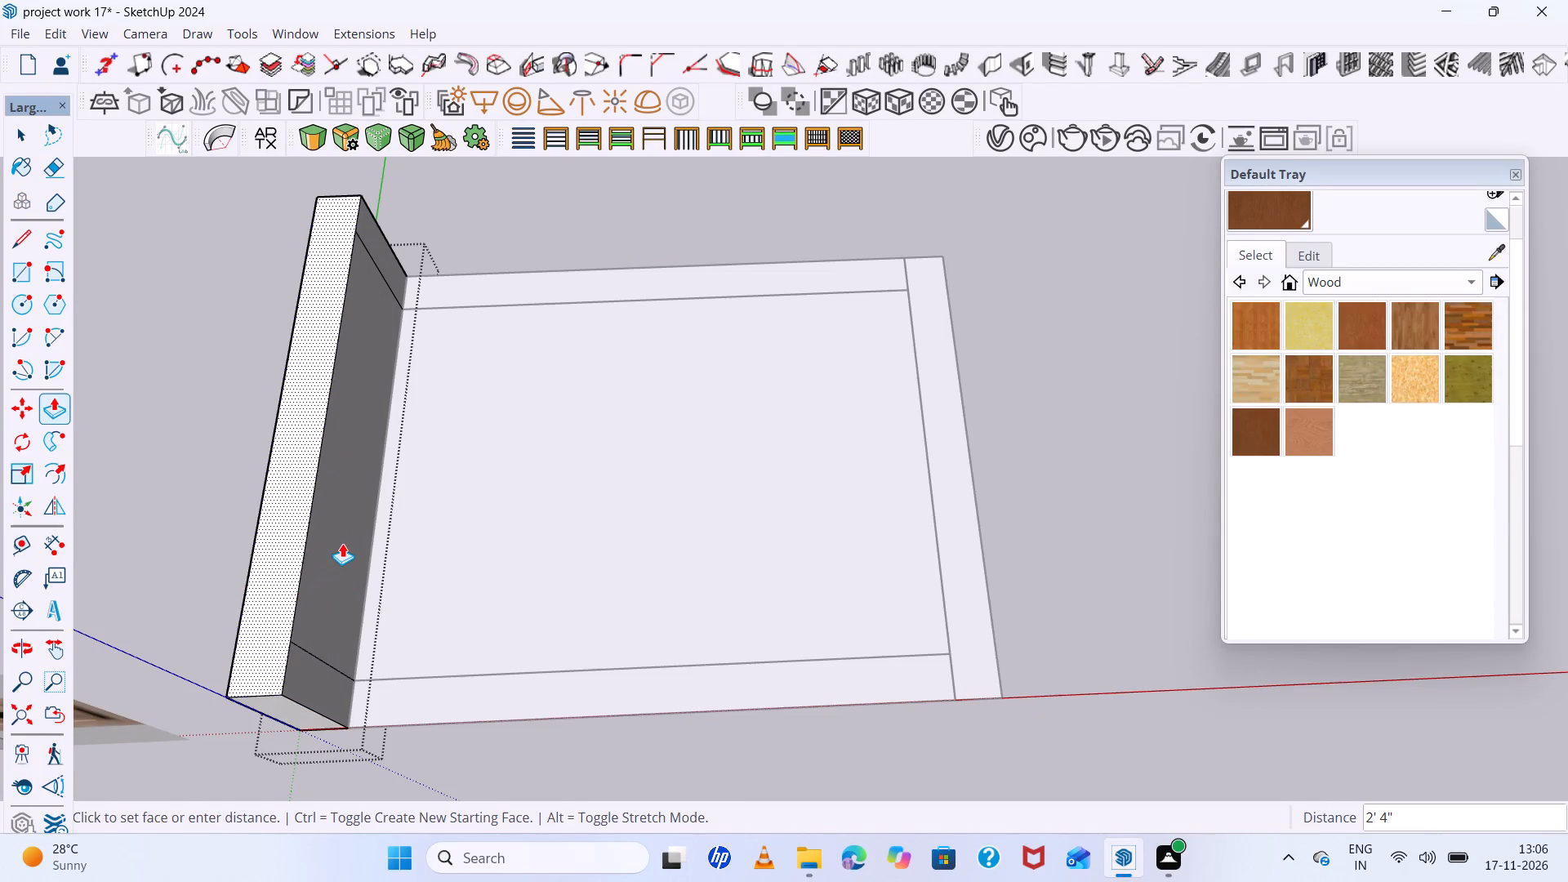
text(10')
key(Return)
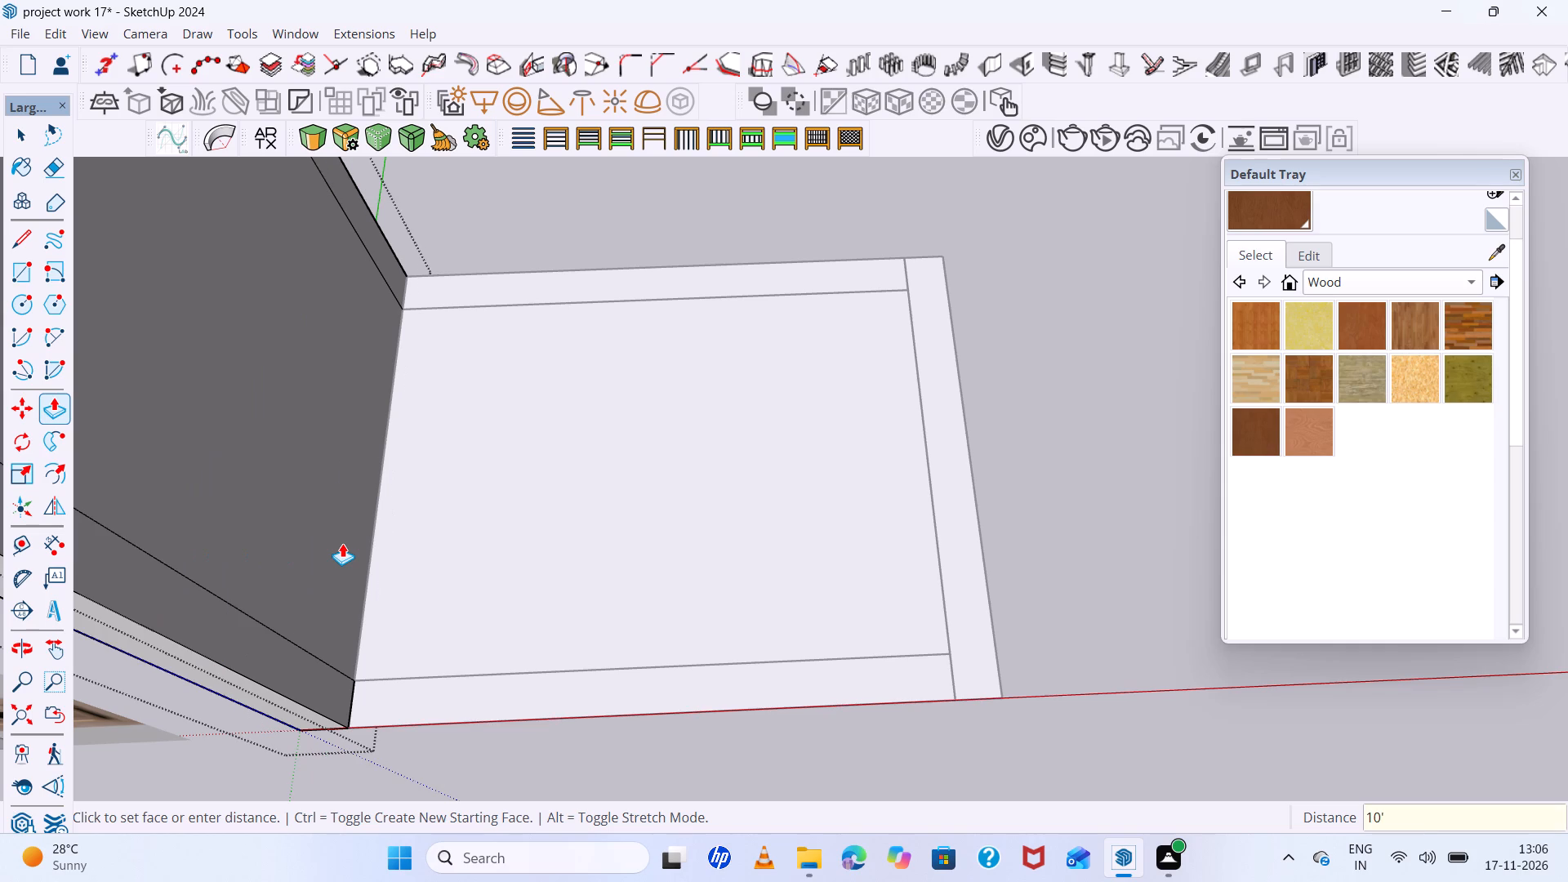
Erase the stray dividing edges on the inner face of the raised side wall.
scroll(364, 675, down, 4)
scroll(369, 715, up, 5)
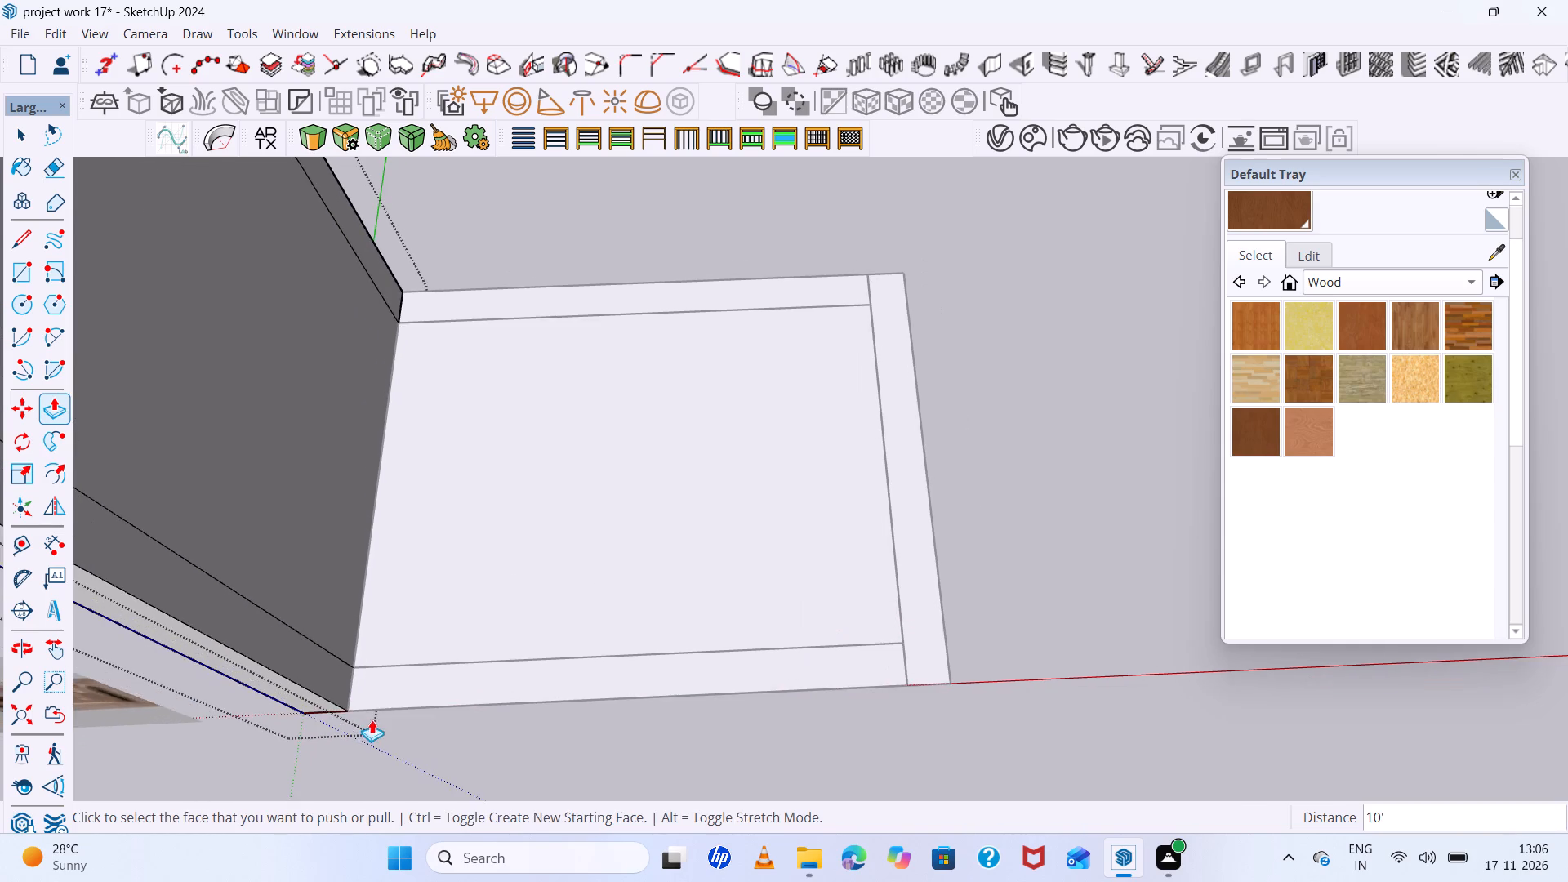
middle_drag(372, 719, 366, 670)
key(space)
scroll(375, 698, down, 1)
key(e)
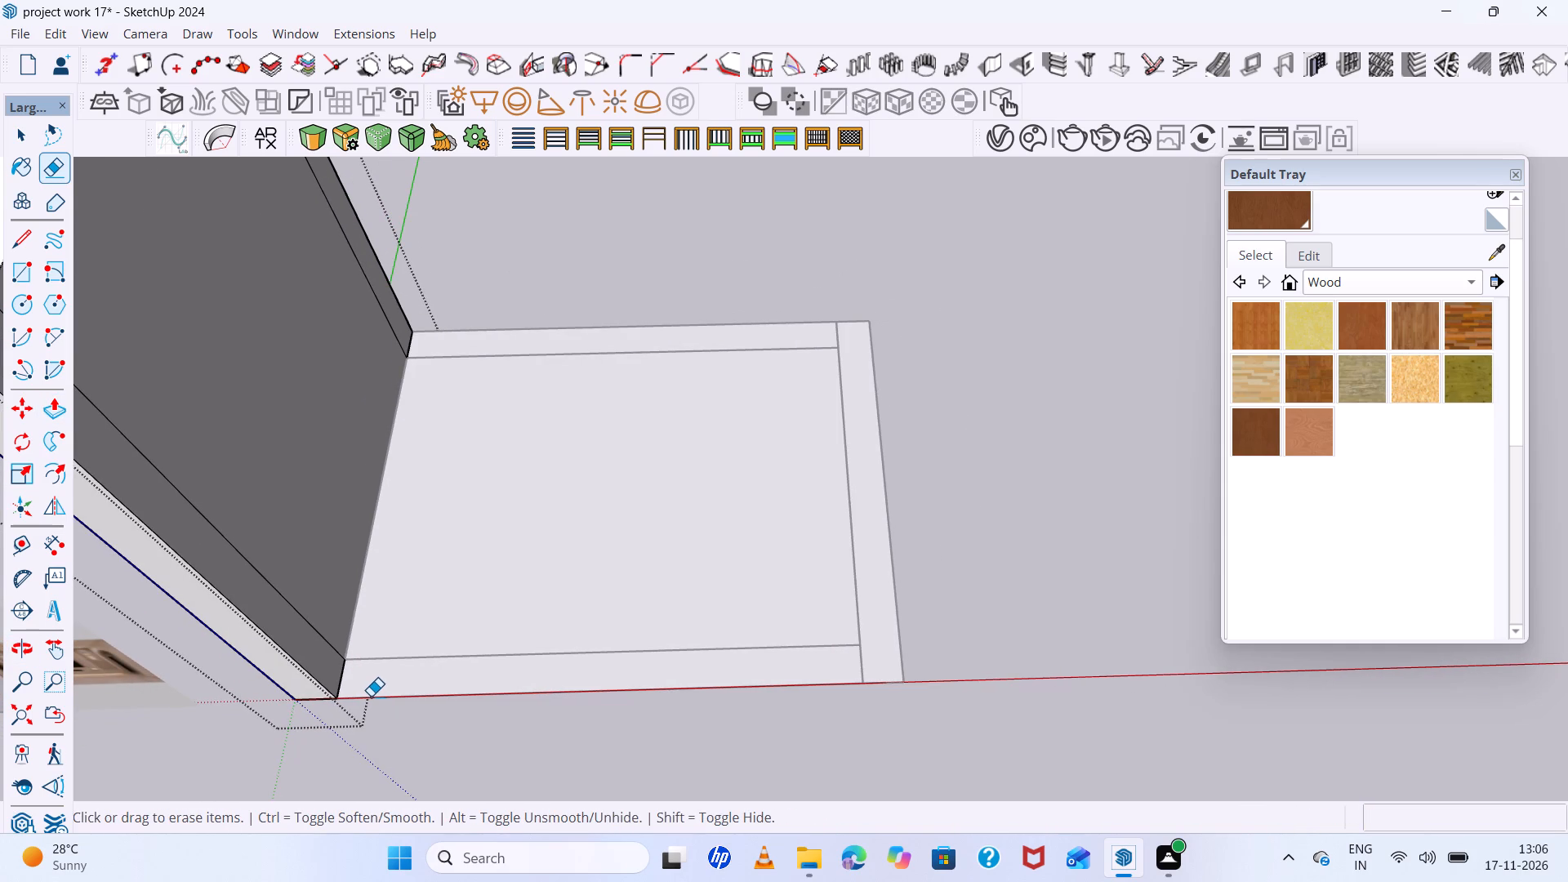
scroll(371, 696, down, 4)
middle_drag(367, 696, 350, 616)
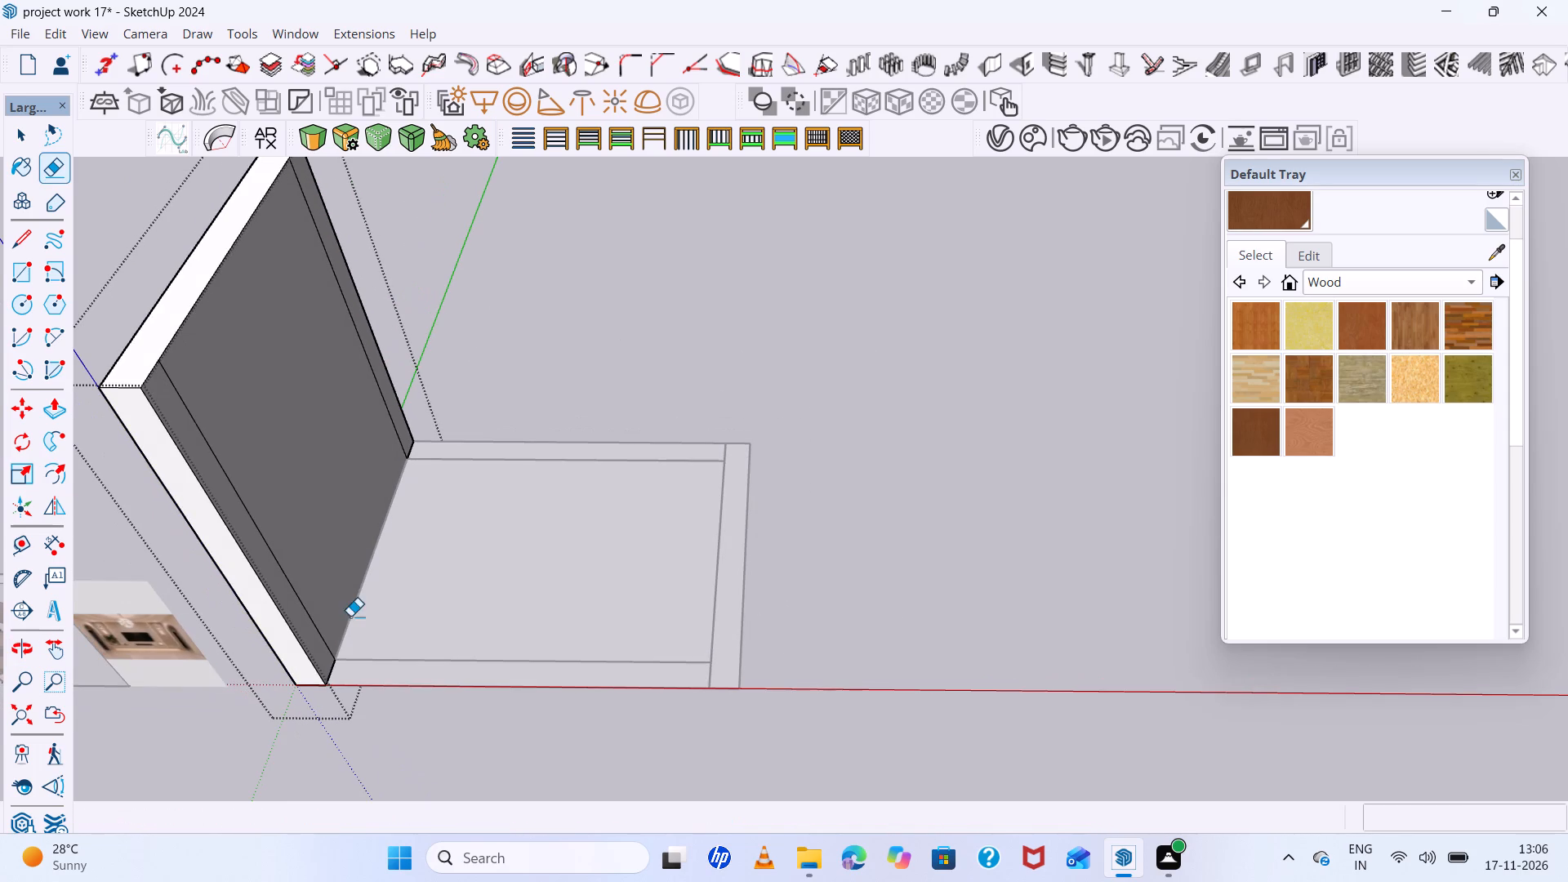
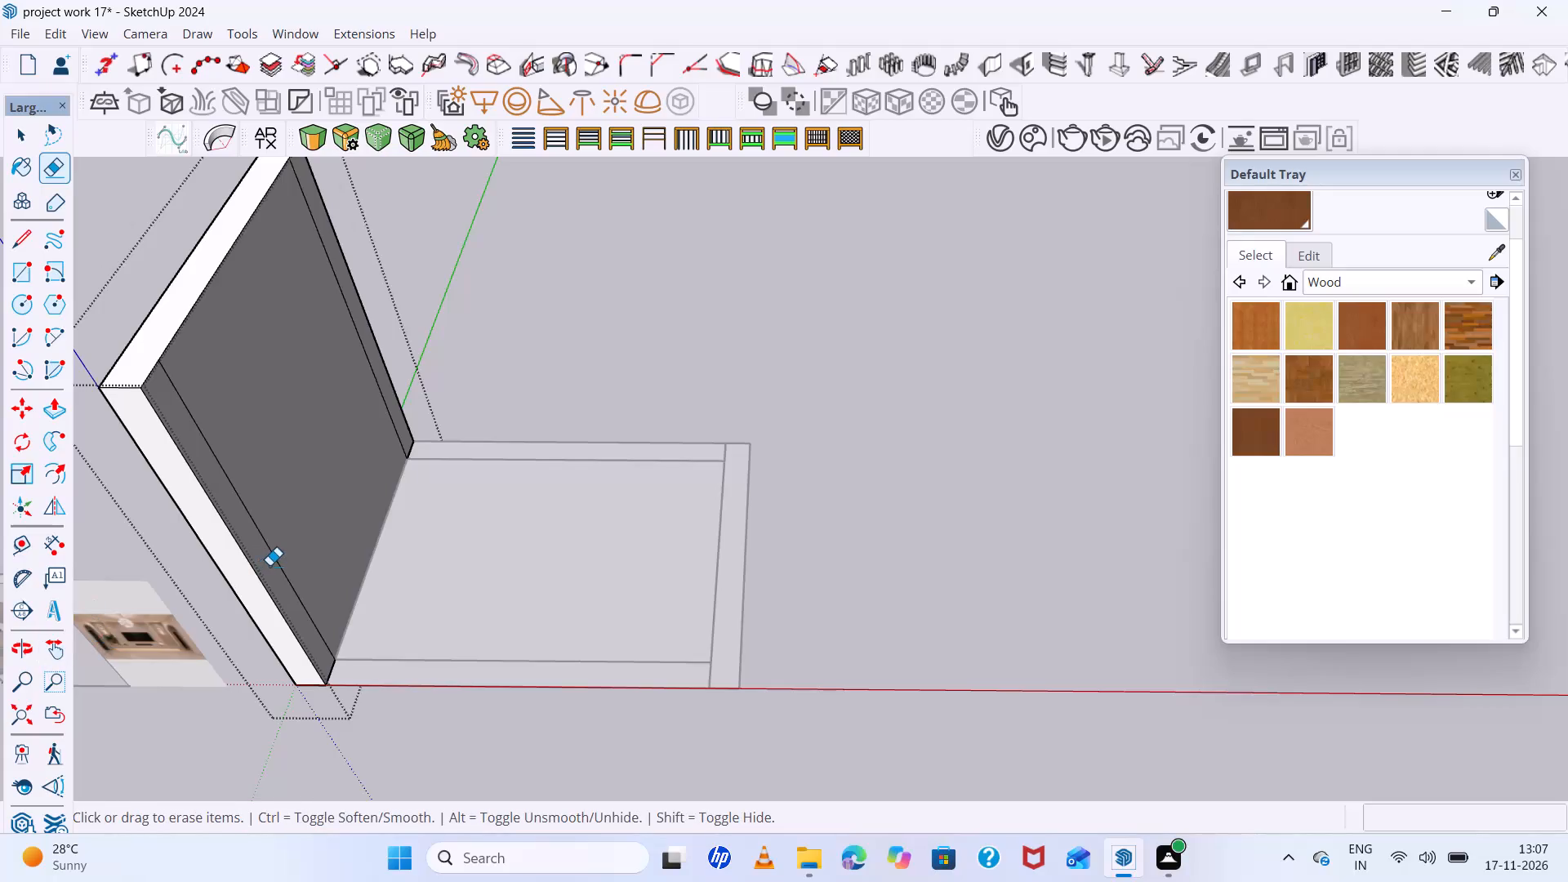
Erase the two remaining dividing edges near the ends of the raised side wall's inner face and leave its group.
scroll(281, 643, down, 3)
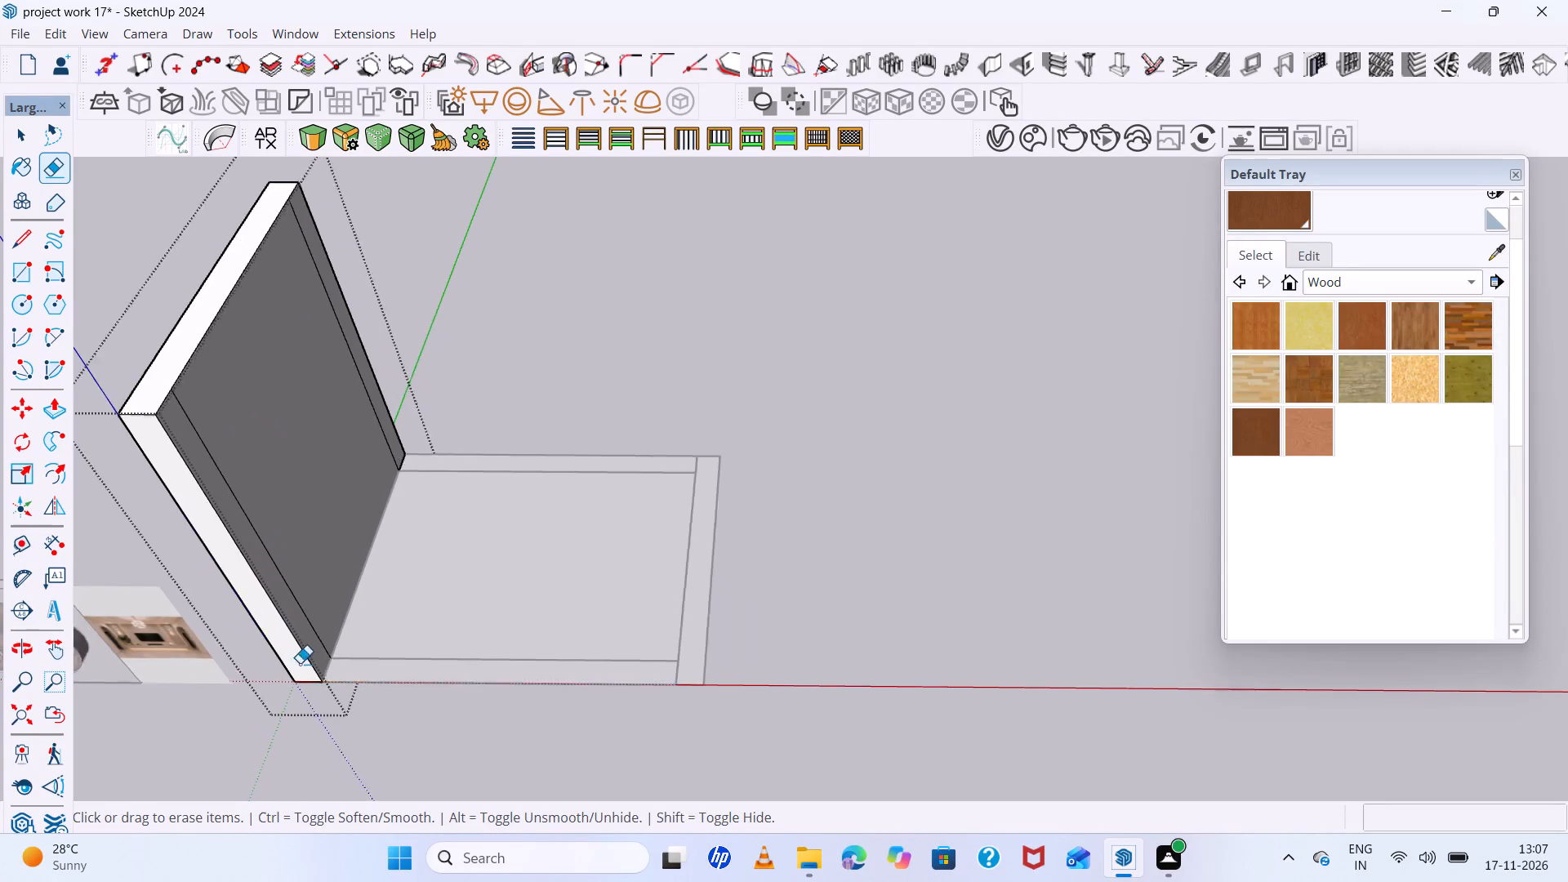
scroll(300, 663, down, 2)
middle_drag(405, 625, 360, 597)
key(space)
scroll(313, 566, up, 3)
scroll(273, 534, down, 3)
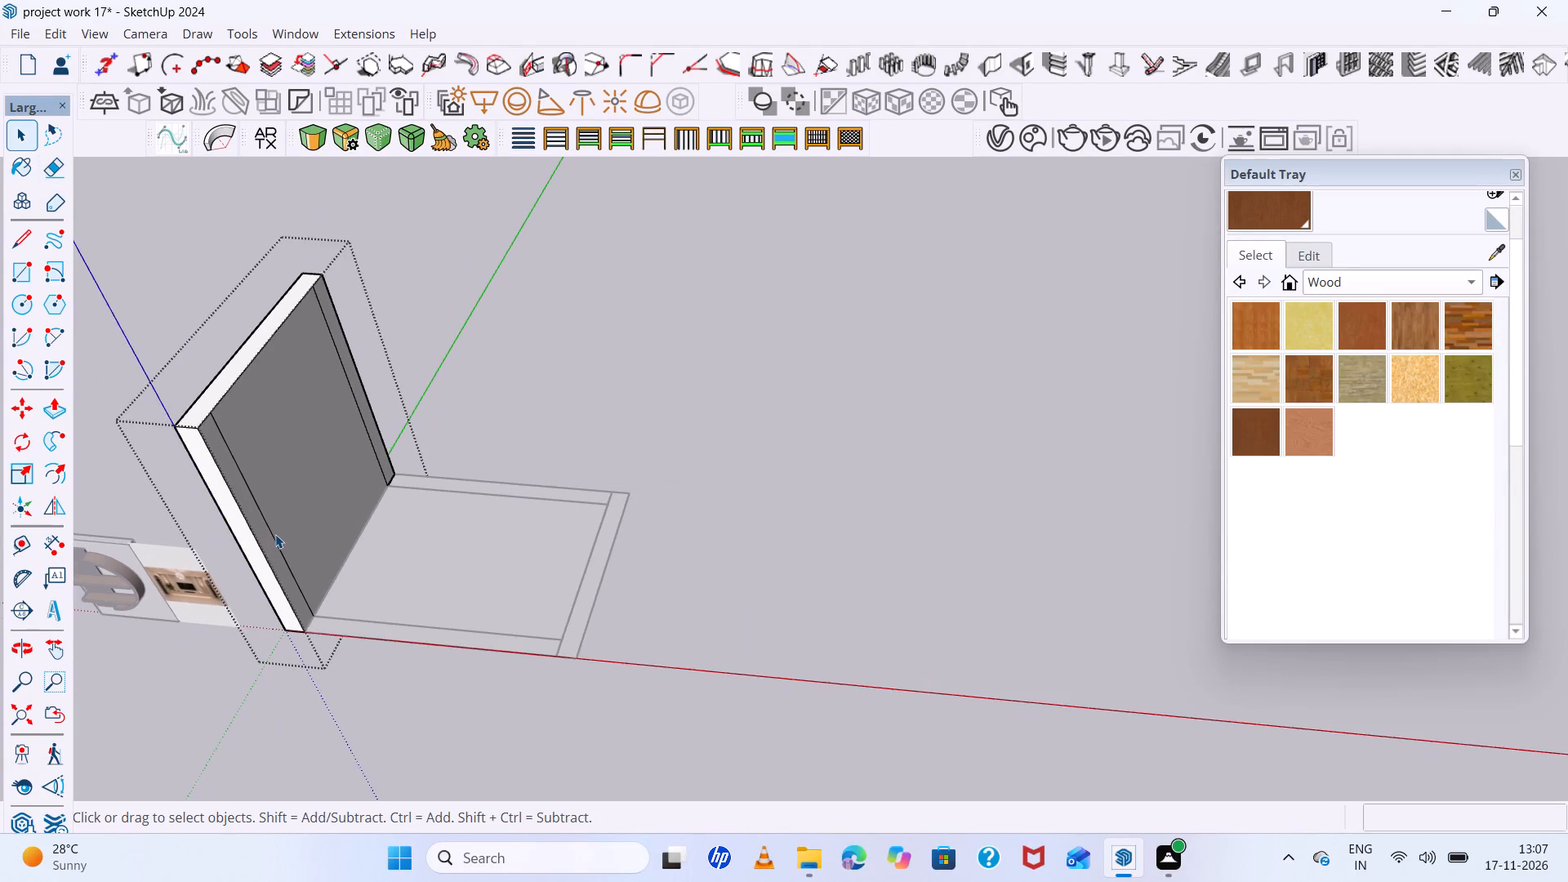
scroll(297, 541, down, 3)
middle_drag(299, 541, 290, 501)
key(e)
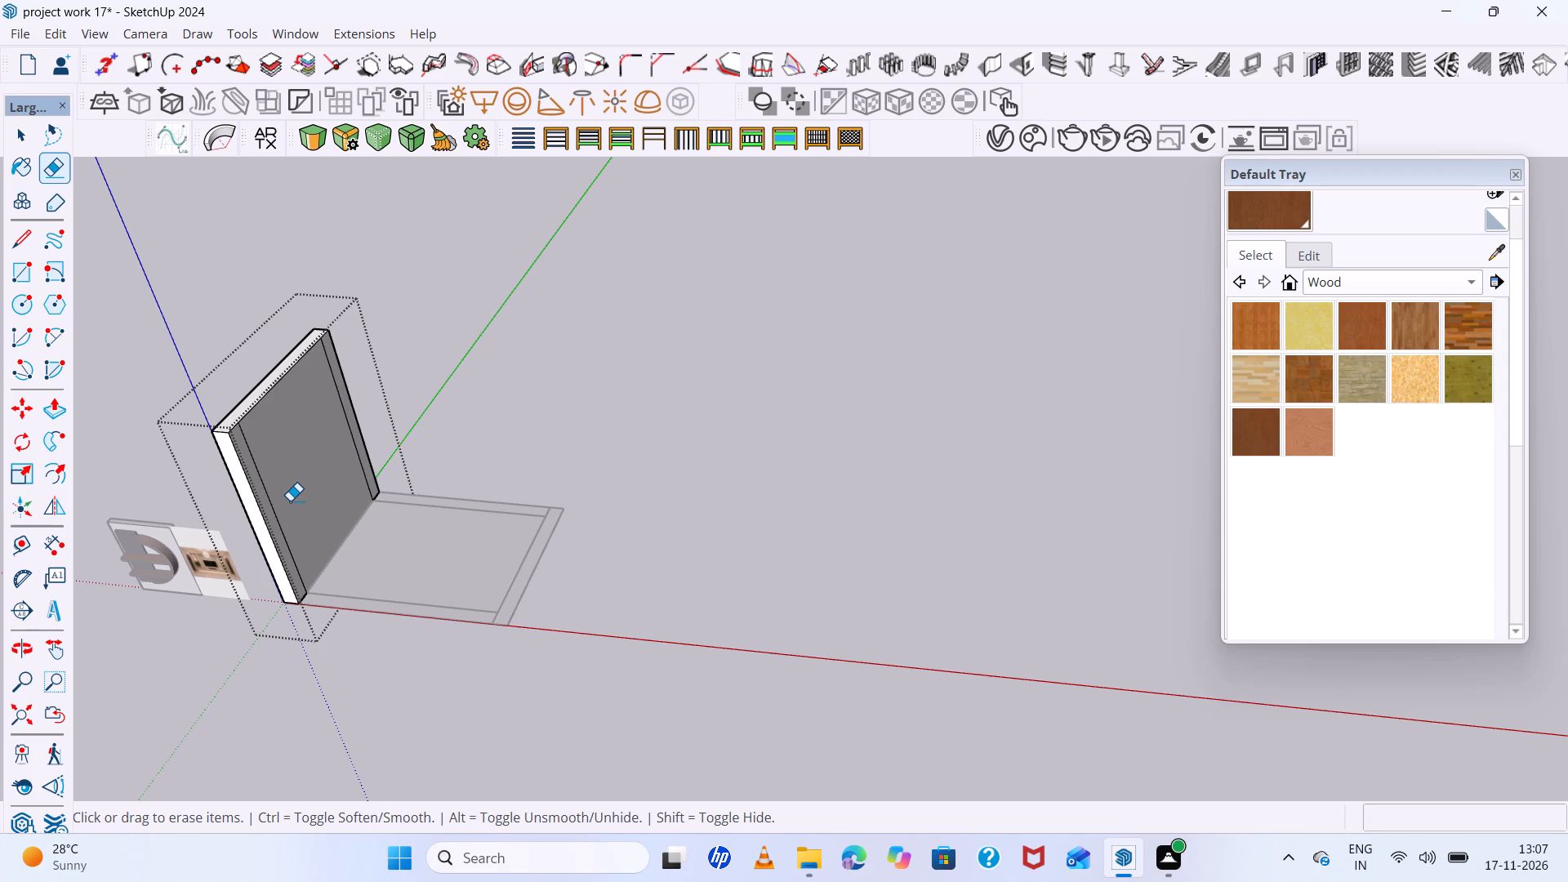
scroll(266, 377, up, 4)
click(239, 465)
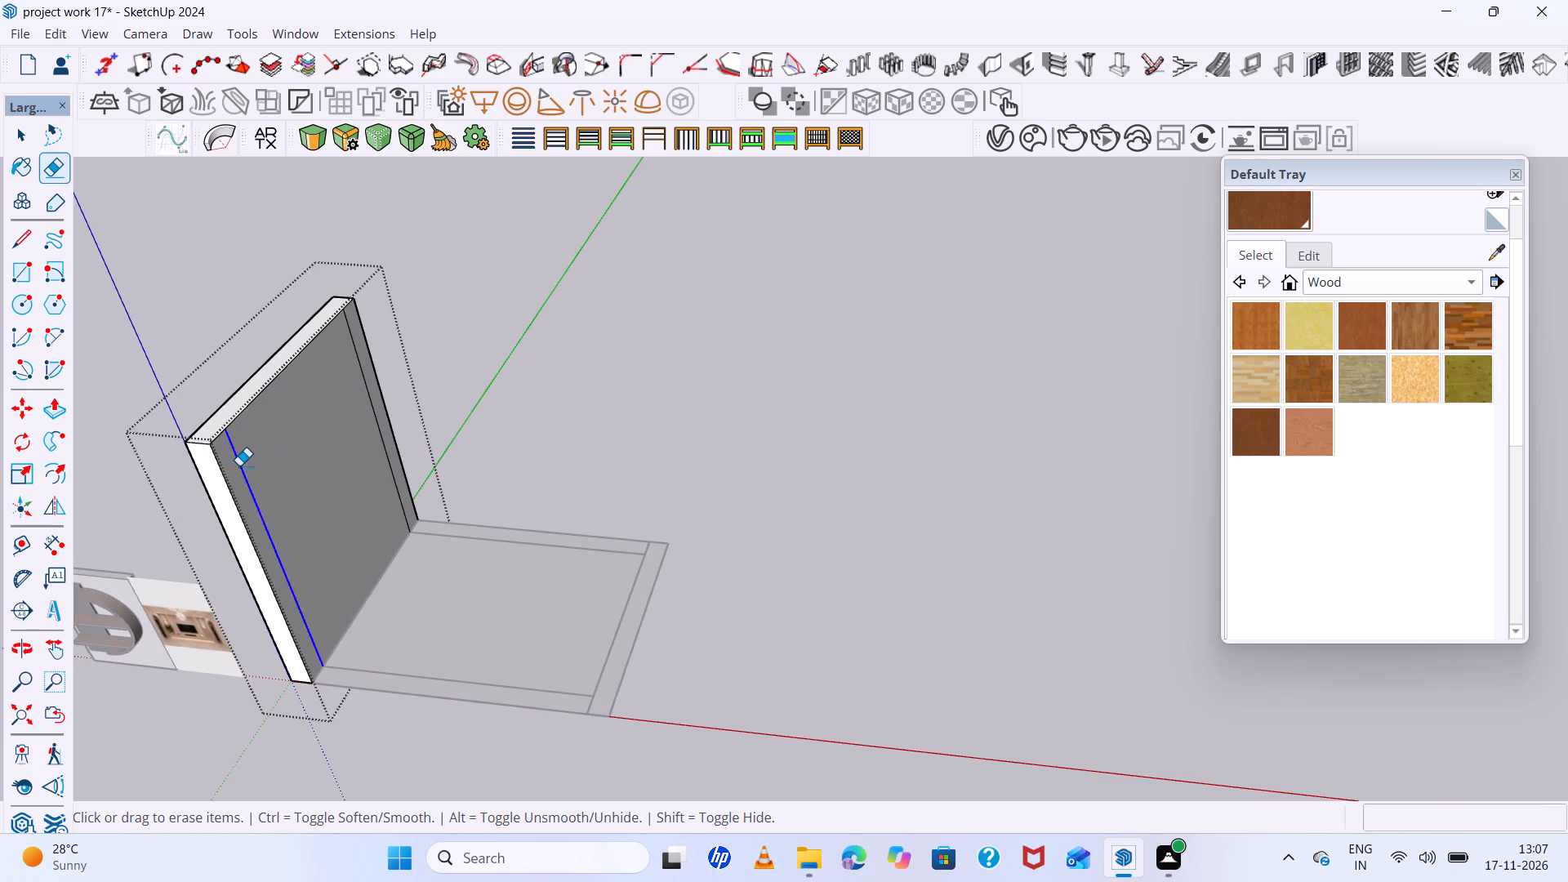
drag(363, 366, 348, 381)
scroll(335, 398, down, 7)
scroll(413, 525, down, 2)
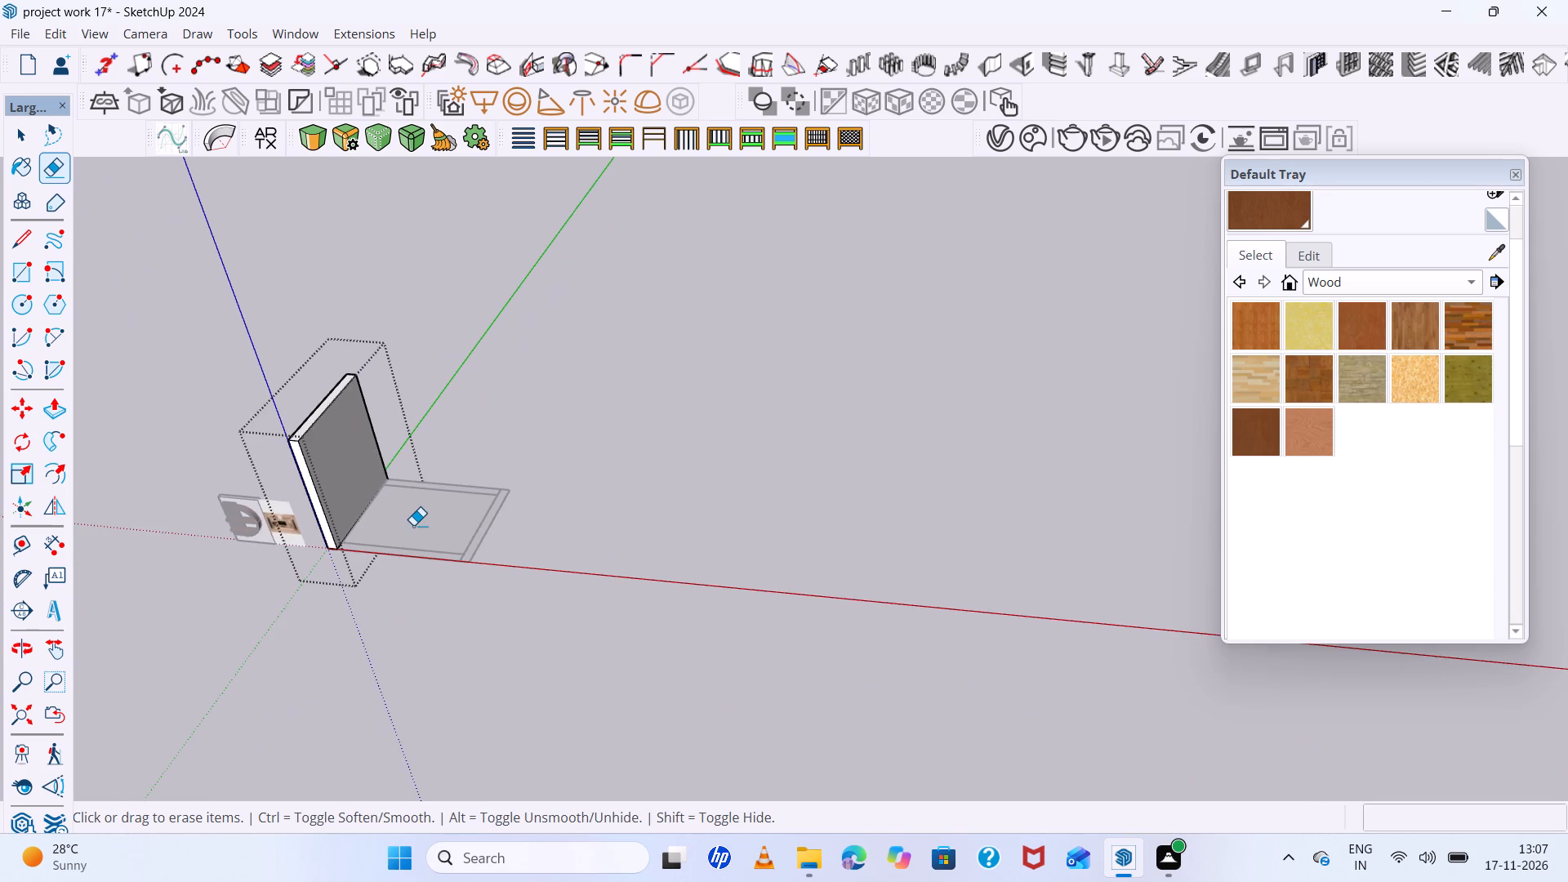
key(space)
double_click(488, 494)
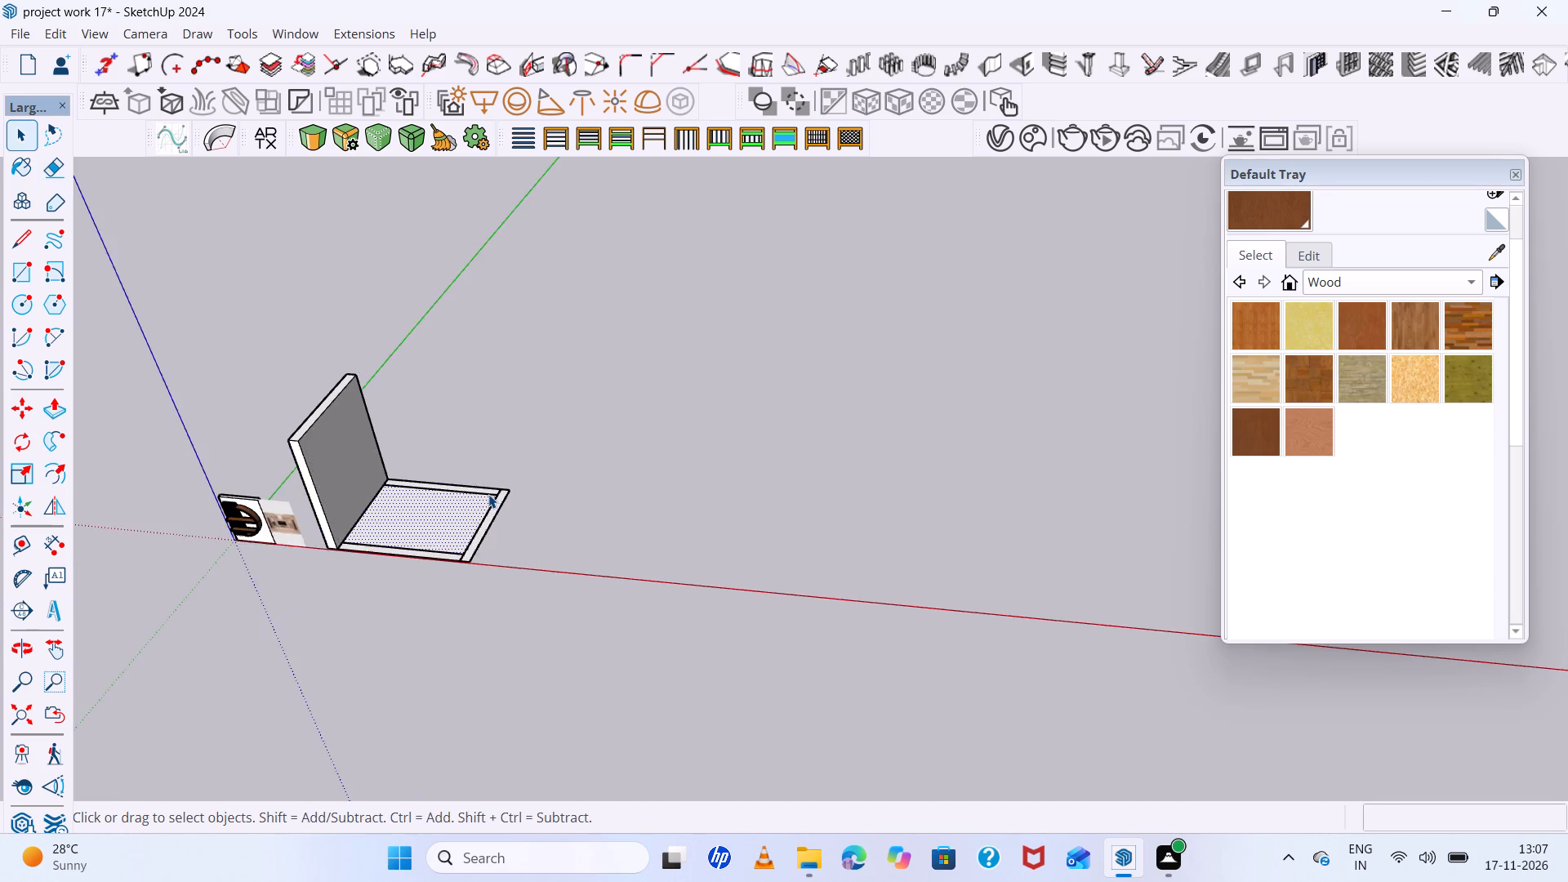
Inside its group, extrude the back strip up to 10', level with the top of the raised side wall.
scroll(482, 488, up, 6)
middle_drag(482, 488, 442, 556)
scroll(506, 456, up, 3)
double_click(506, 456)
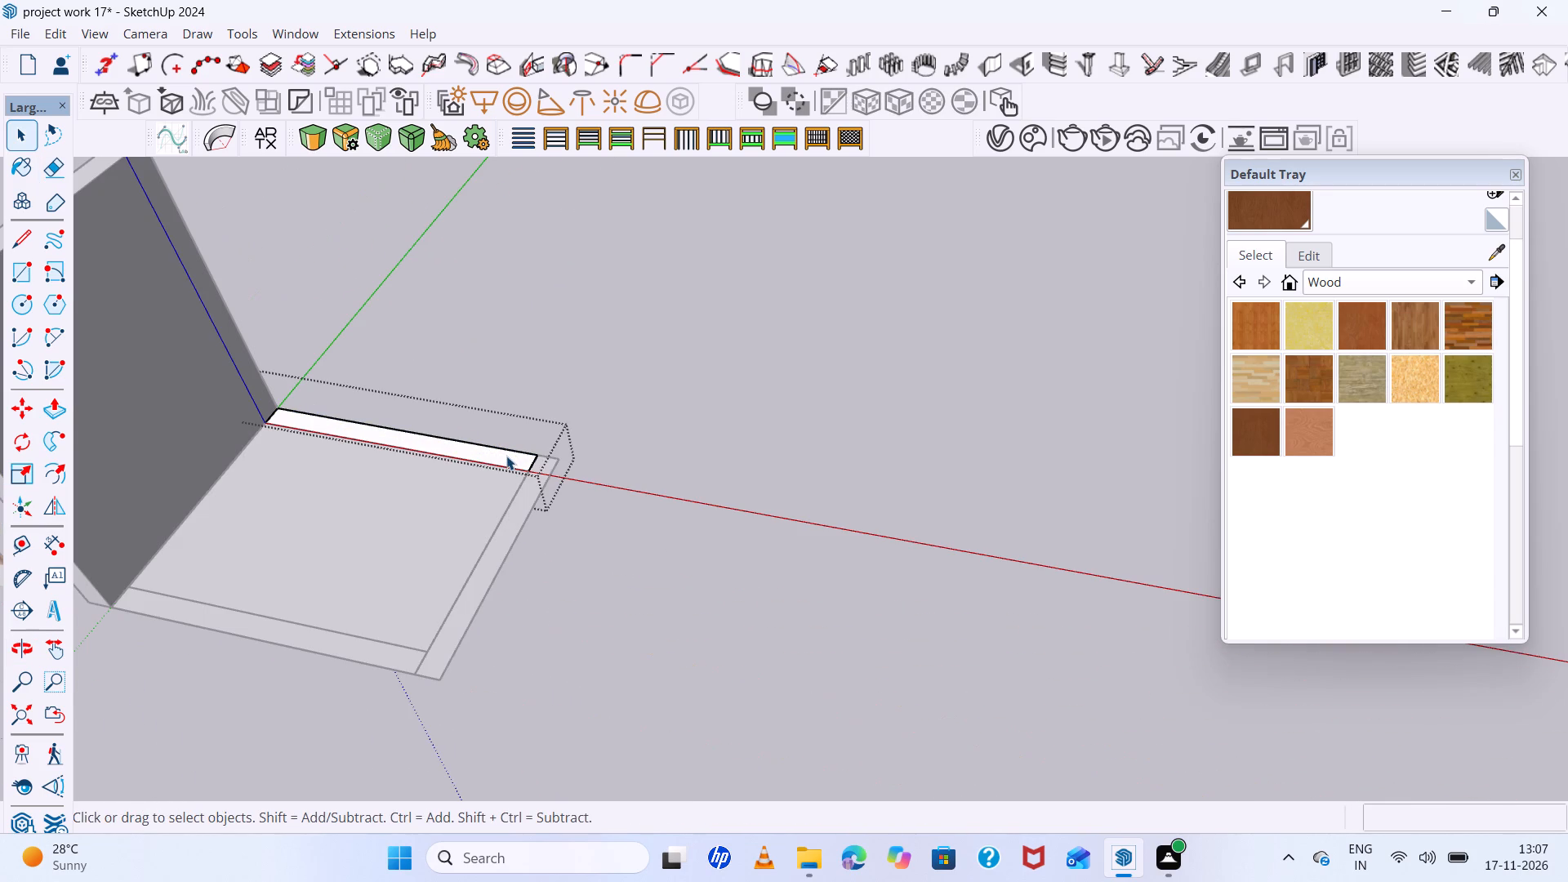
key(p)
click(506, 456)
scroll(492, 412, down, 7)
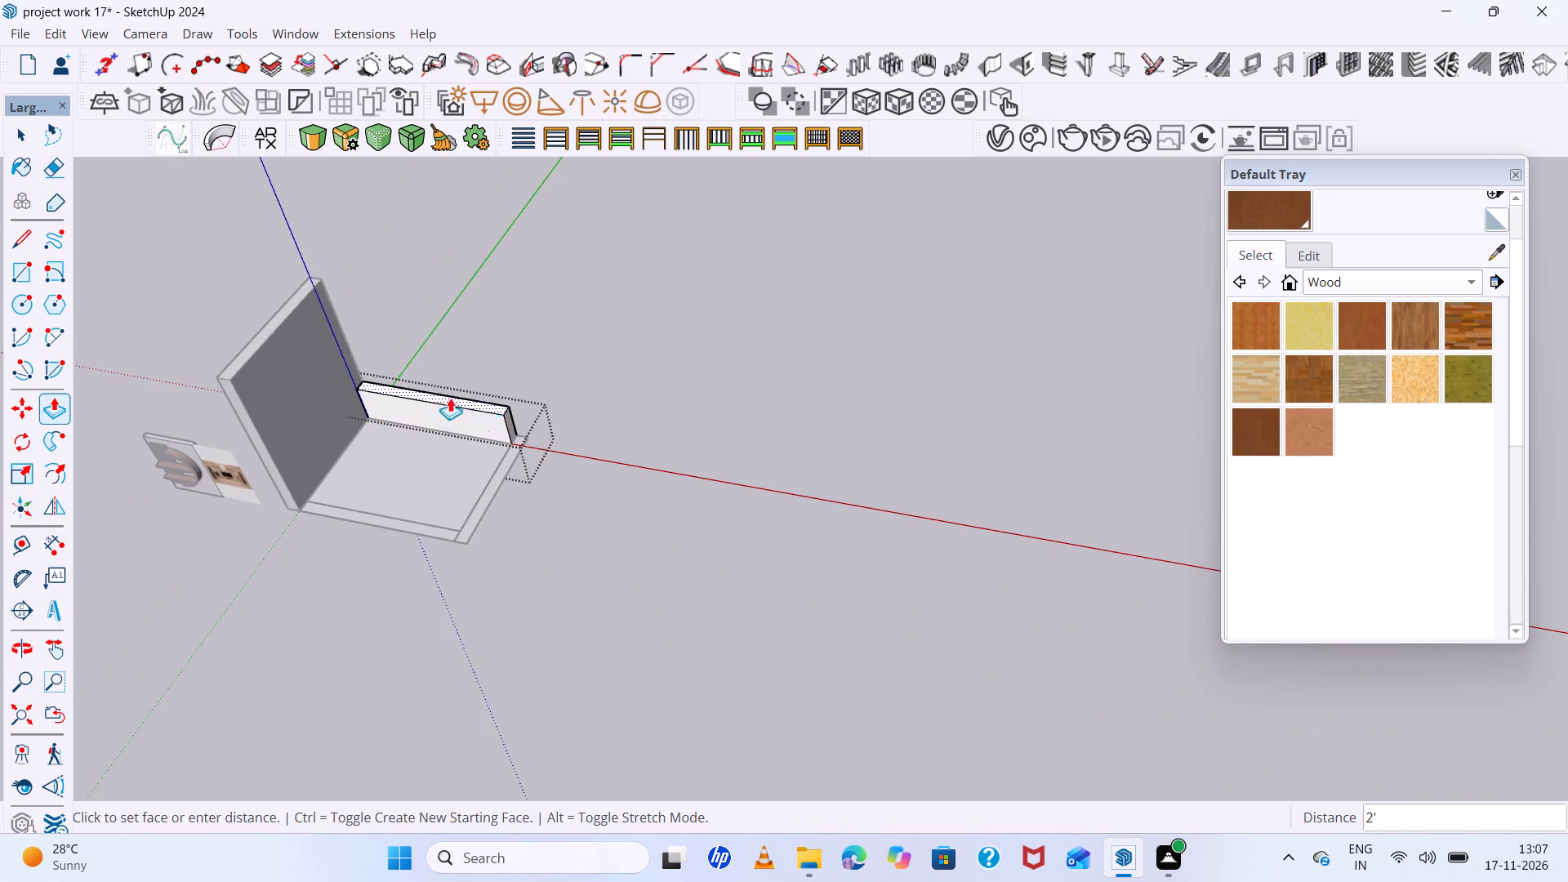
click(313, 287)
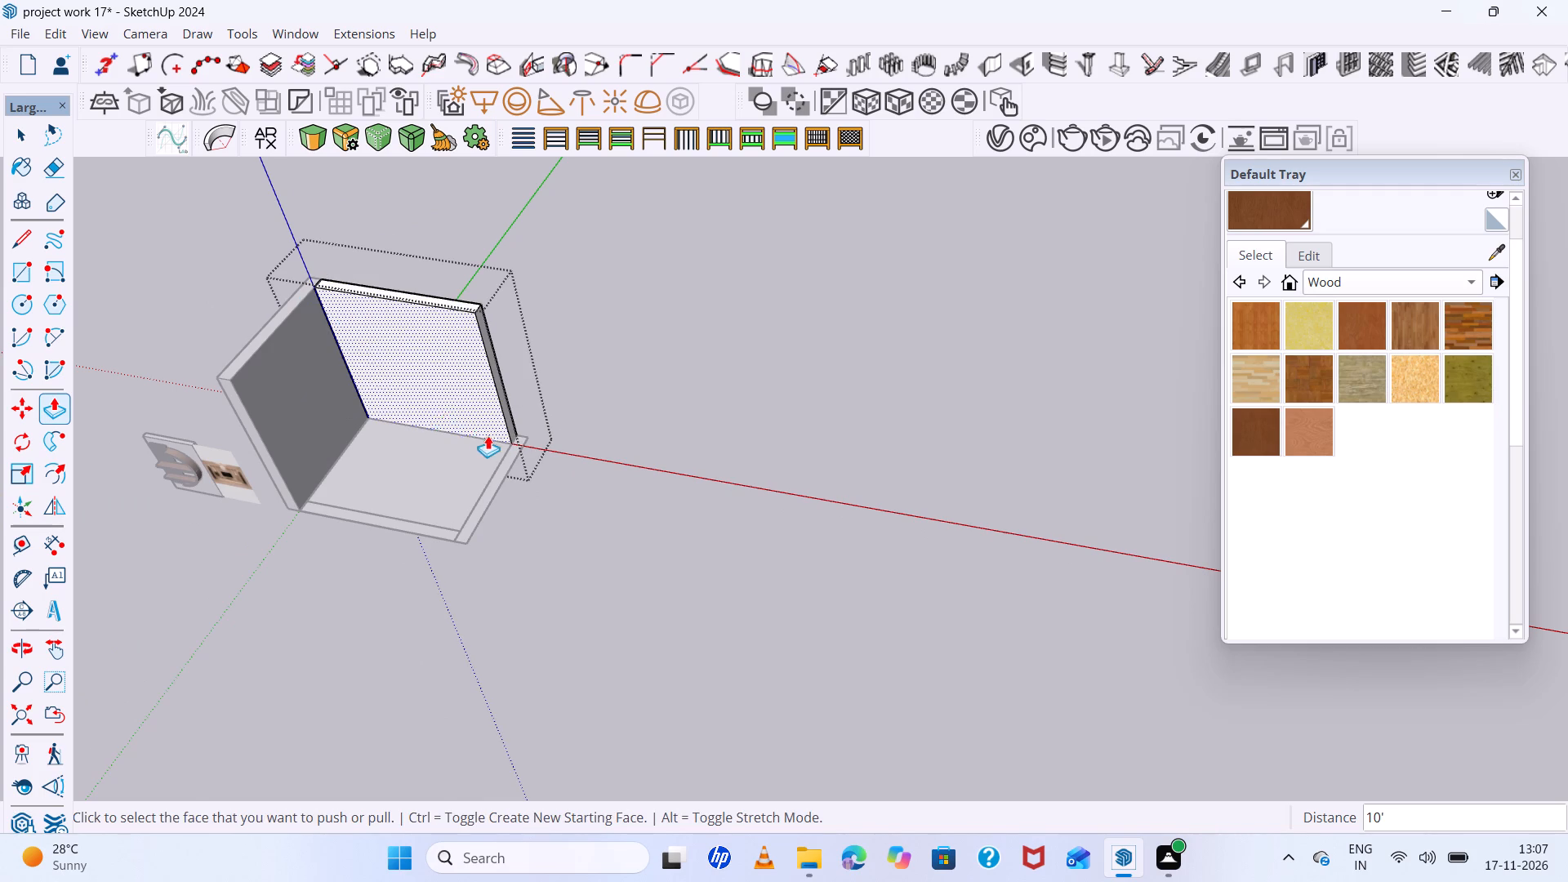
key(space)
click(562, 491)
Inside its group, extrude the side strip farthest from the reference image up to 10', matching the other walls.
scroll(528, 494, up, 5)
scroll(501, 465, down, 5)
middle_drag(516, 463, 563, 452)
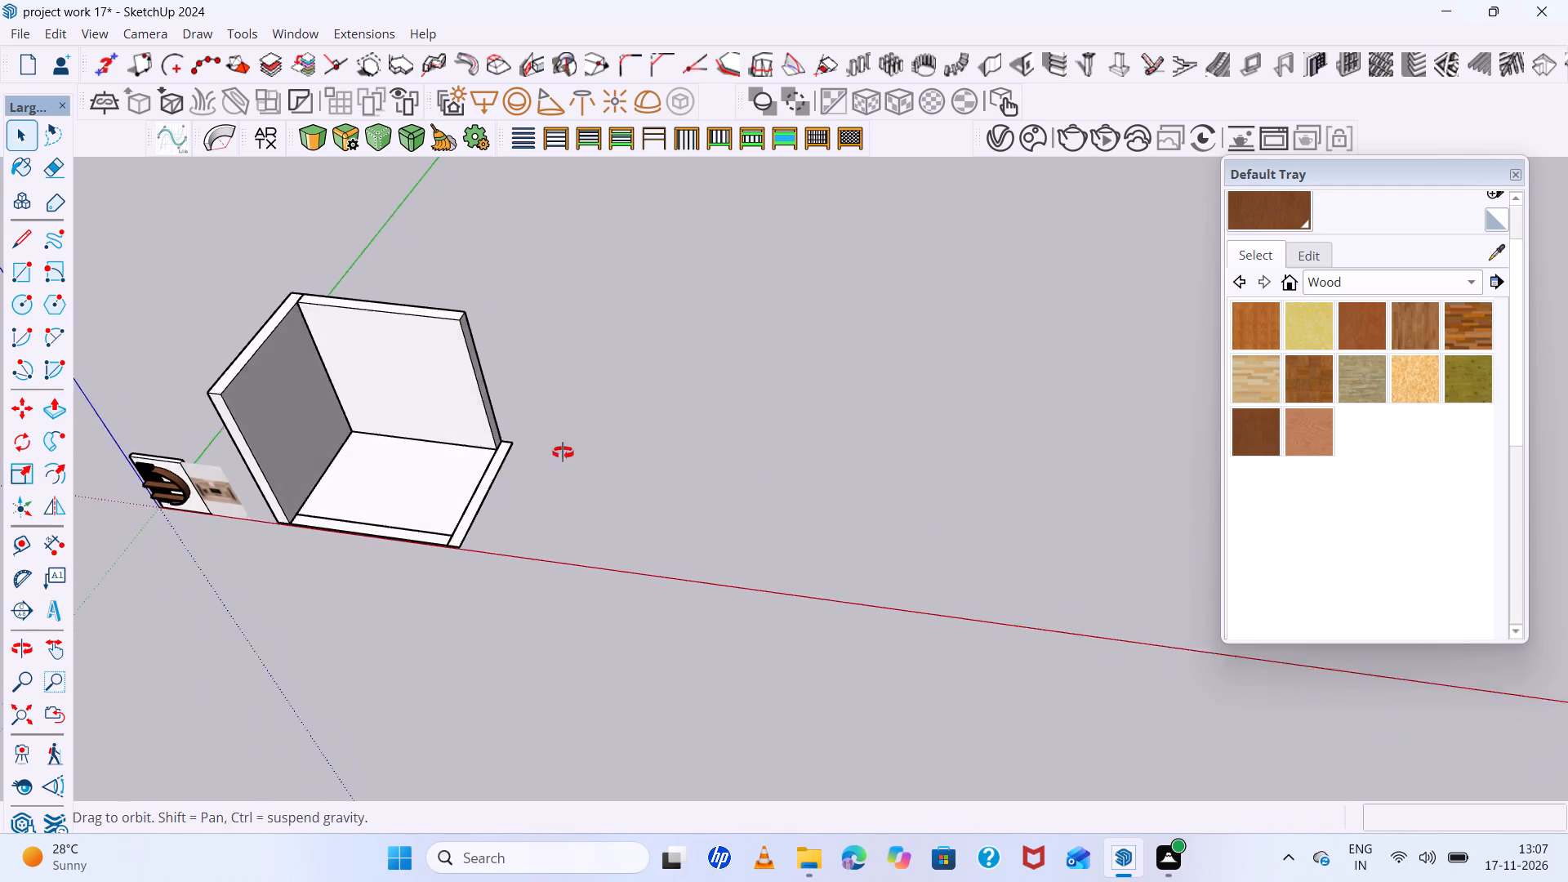
middle_drag(563, 452, 567, 451)
scroll(457, 483, up, 5)
double_click(488, 551)
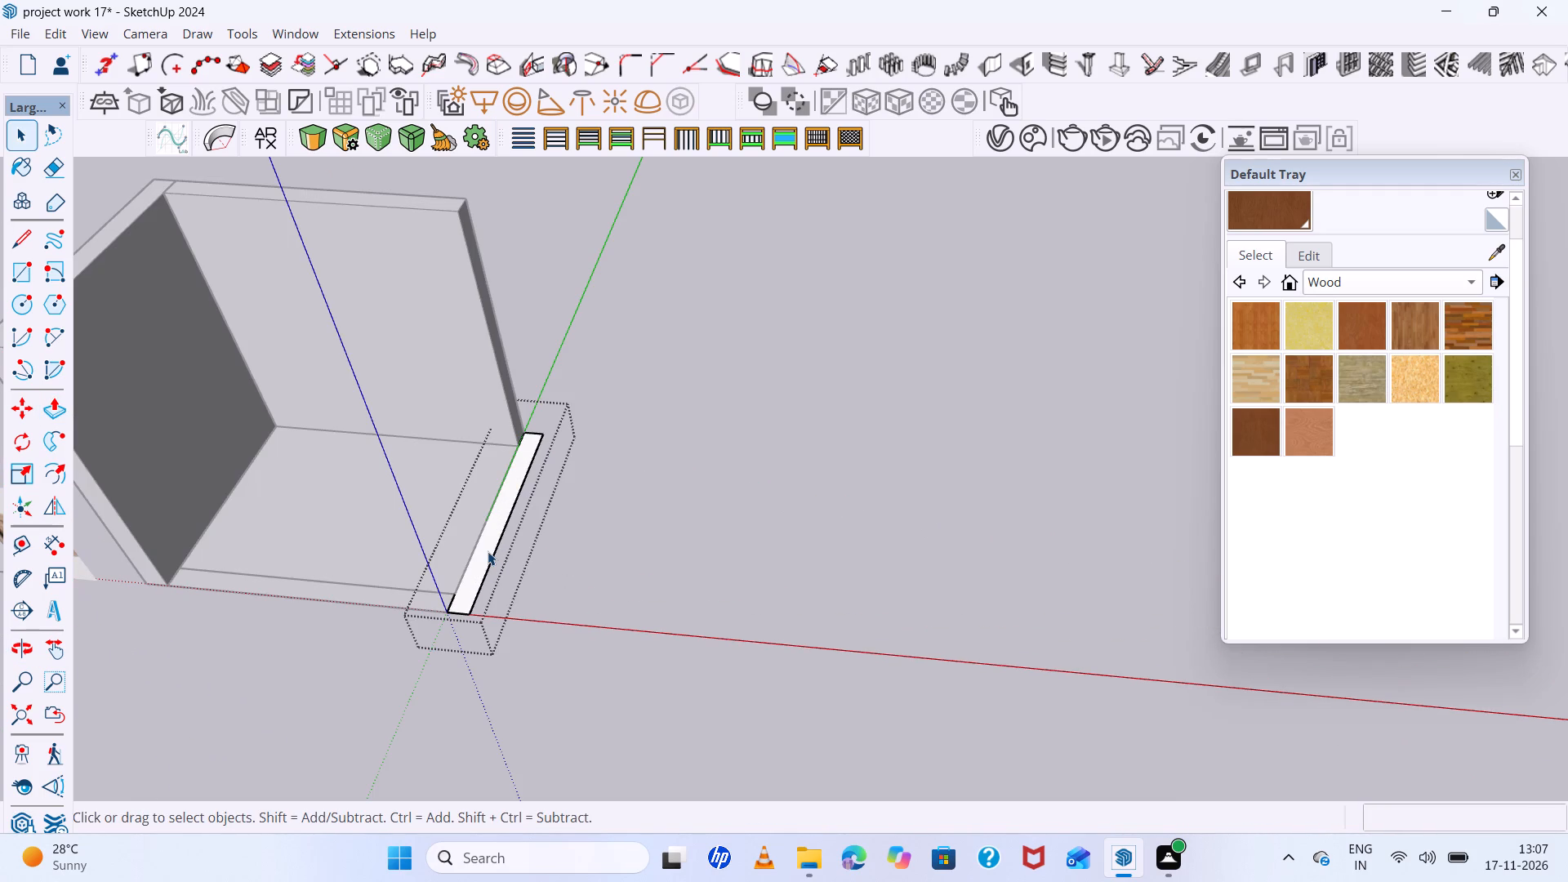
key(p)
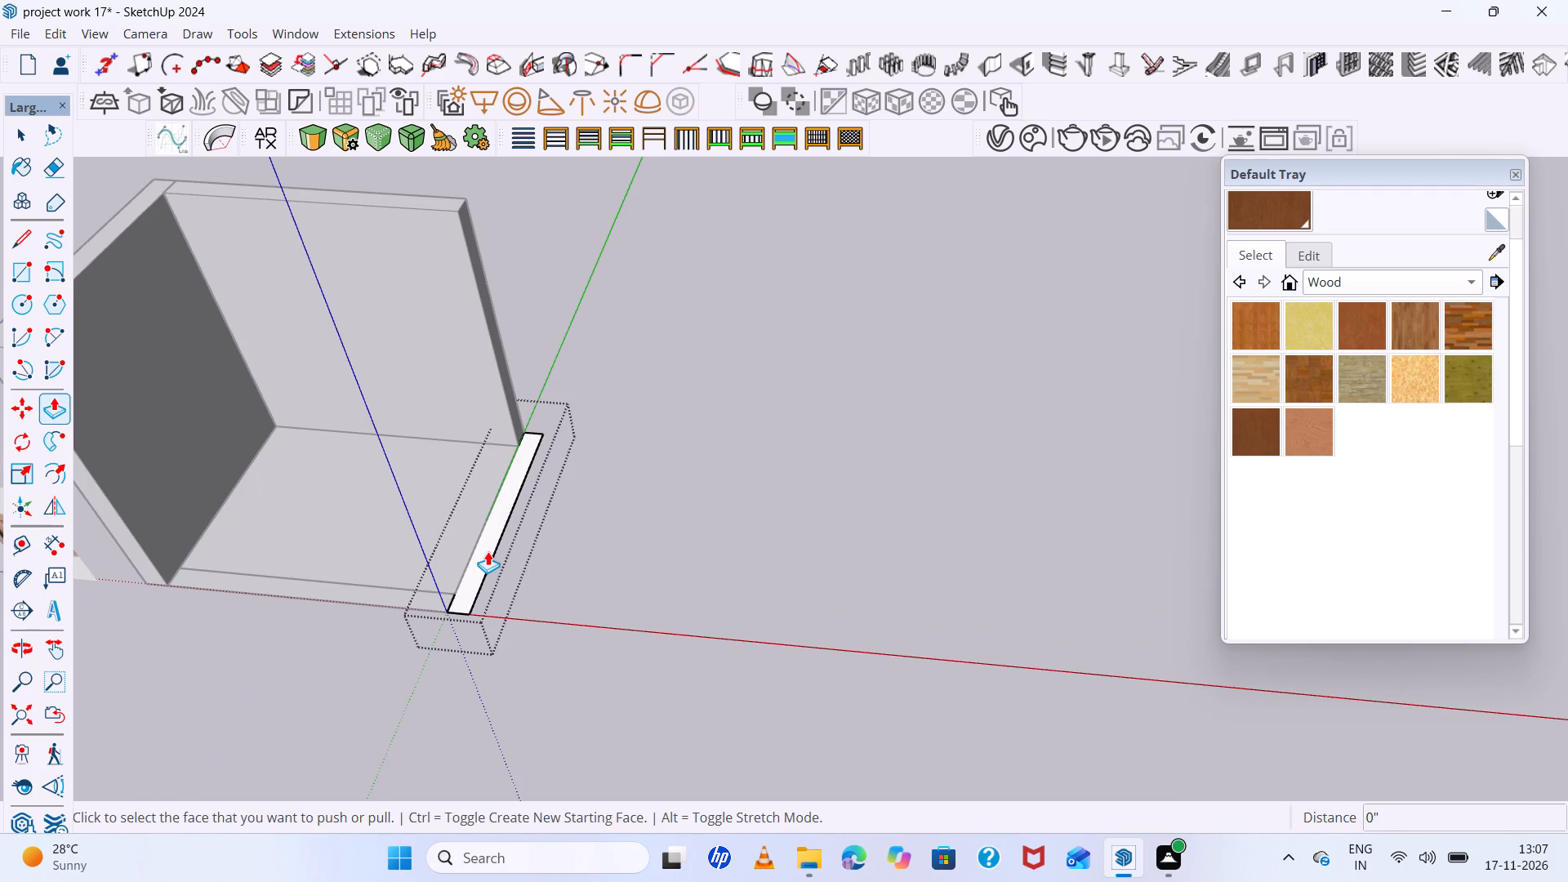
click(488, 551)
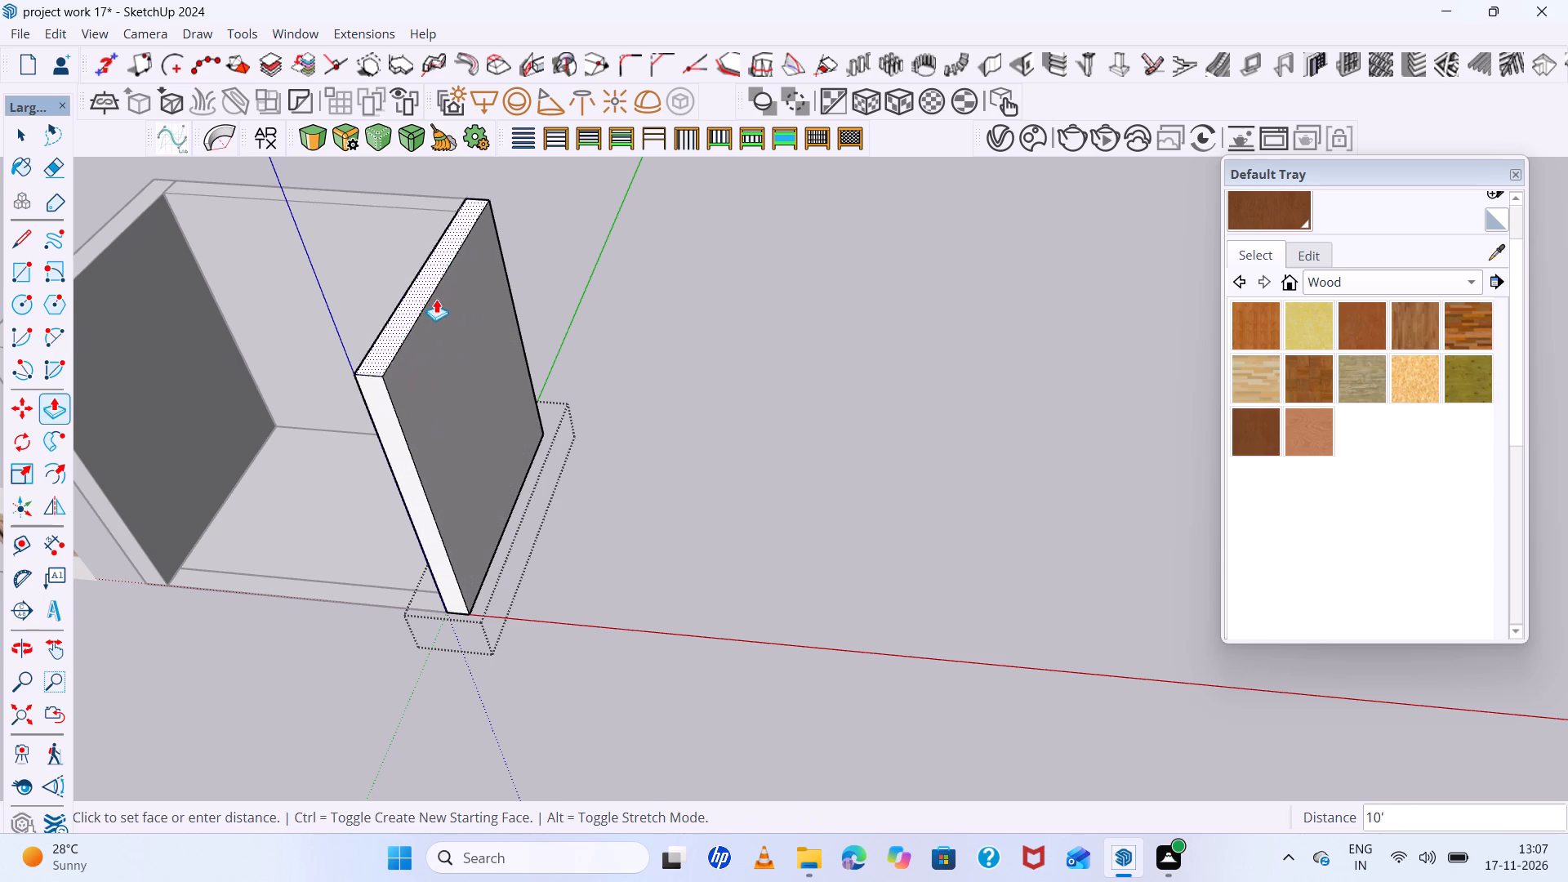
scroll(256, 261, down, 4)
middle_drag(304, 365, 310, 368)
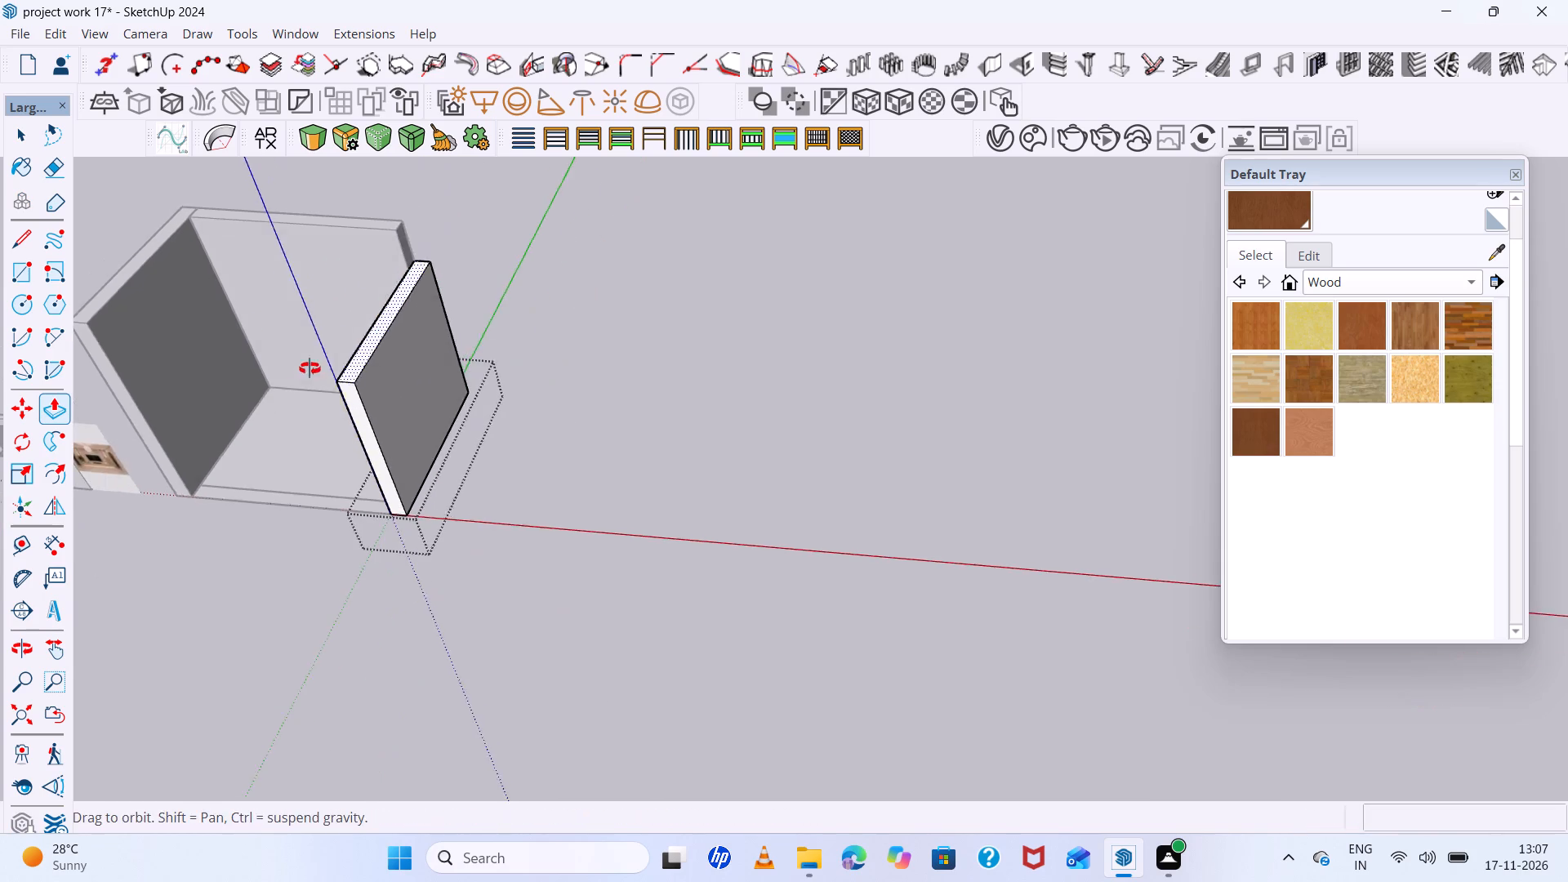
middle_drag(310, 368, 602, 365)
click(279, 441)
scroll(395, 468, down, 5)
middle_drag(445, 488, 360, 482)
scroll(400, 401, up, 11)
key(space)
click(557, 427)
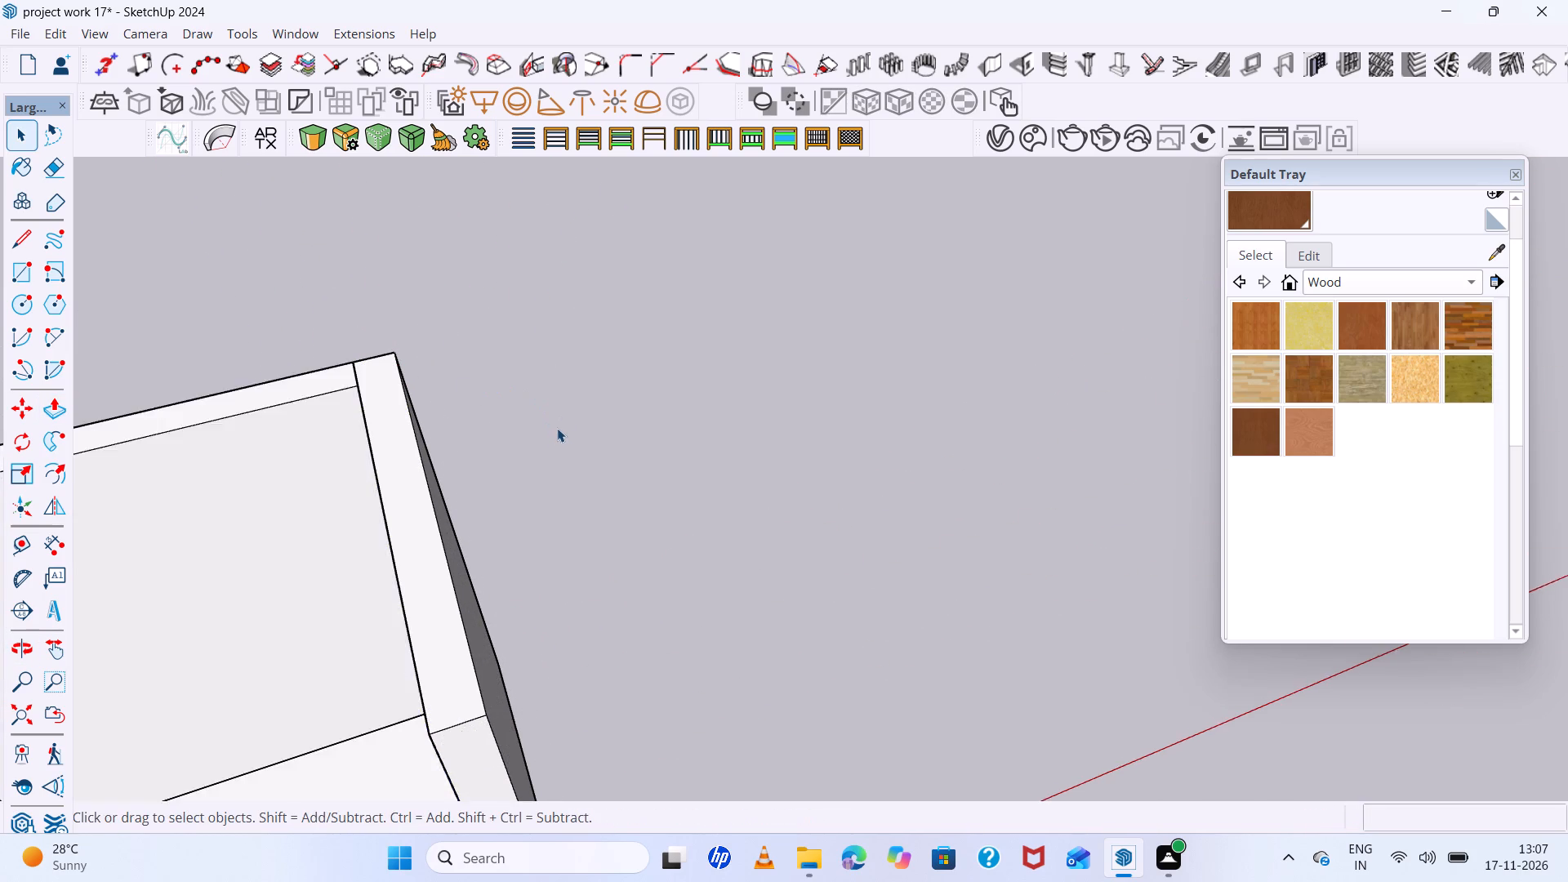
Inspect the three raised walls and the flat front strip from several angles.
scroll(553, 430, down, 15)
middle_drag(545, 532, 506, 546)
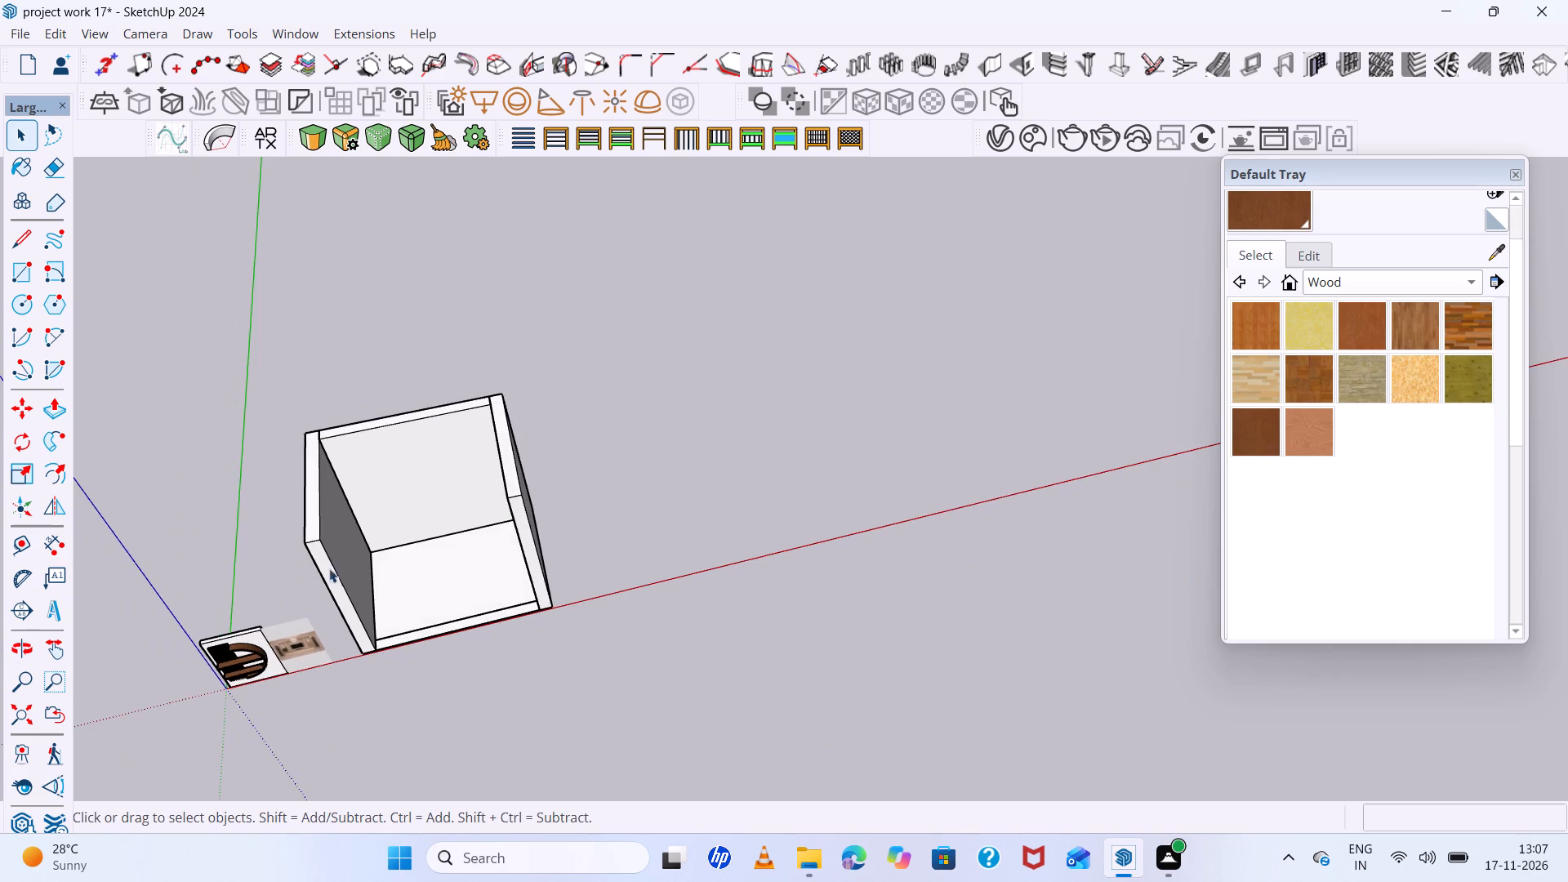
scroll(308, 584, up, 5)
scroll(364, 629, up, 4)
scroll(454, 662, up, 5)
scroll(455, 666, down, 6)
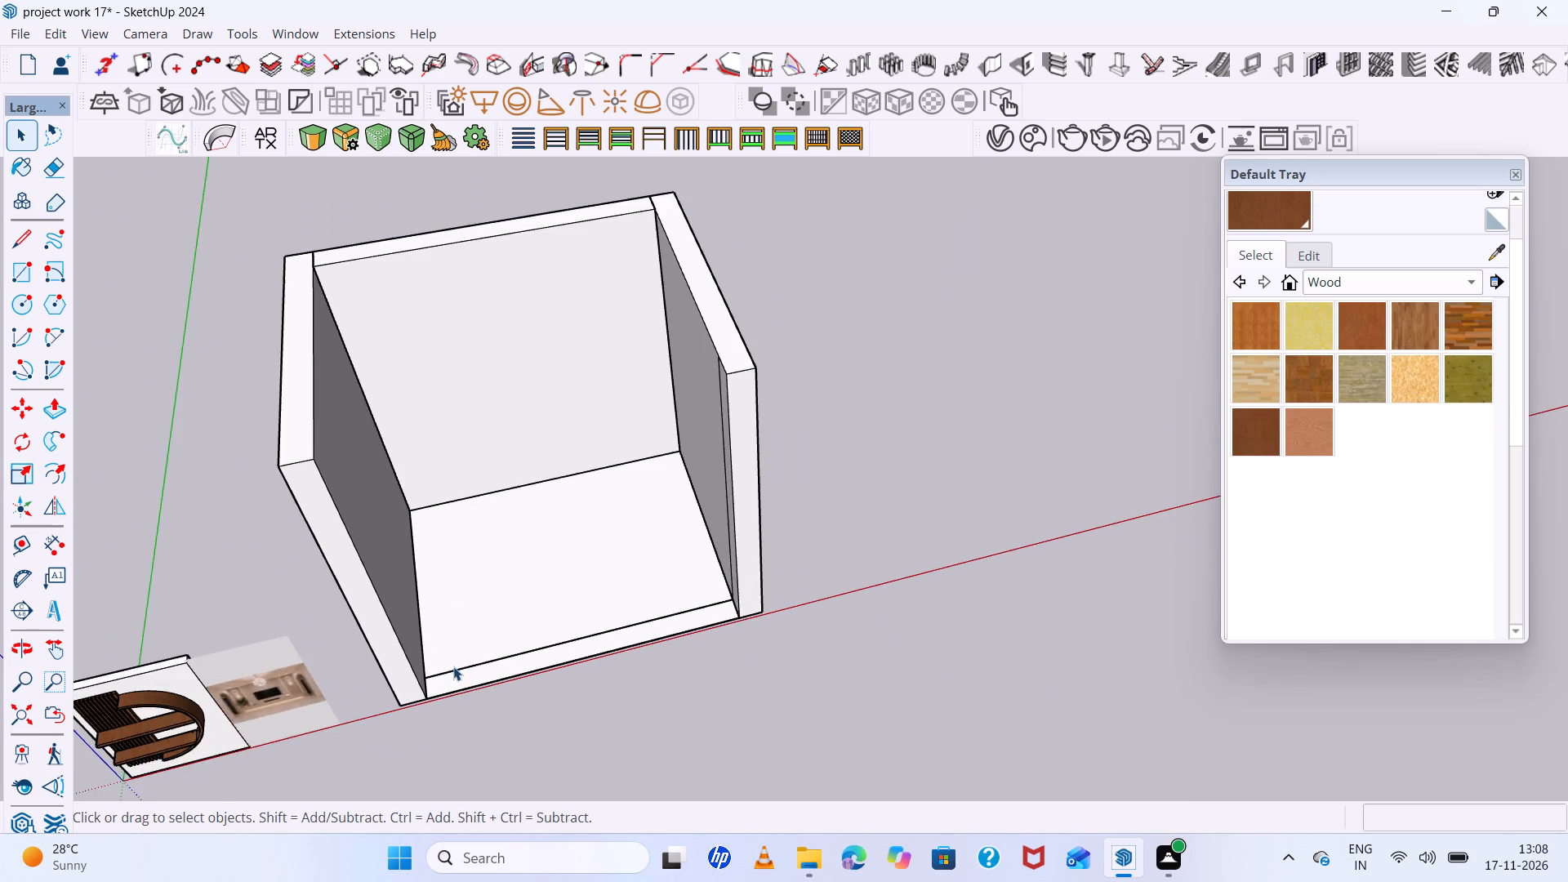
scroll(451, 666, down, 9)
middle_drag(445, 664, 362, 673)
scroll(493, 694, up, 5)
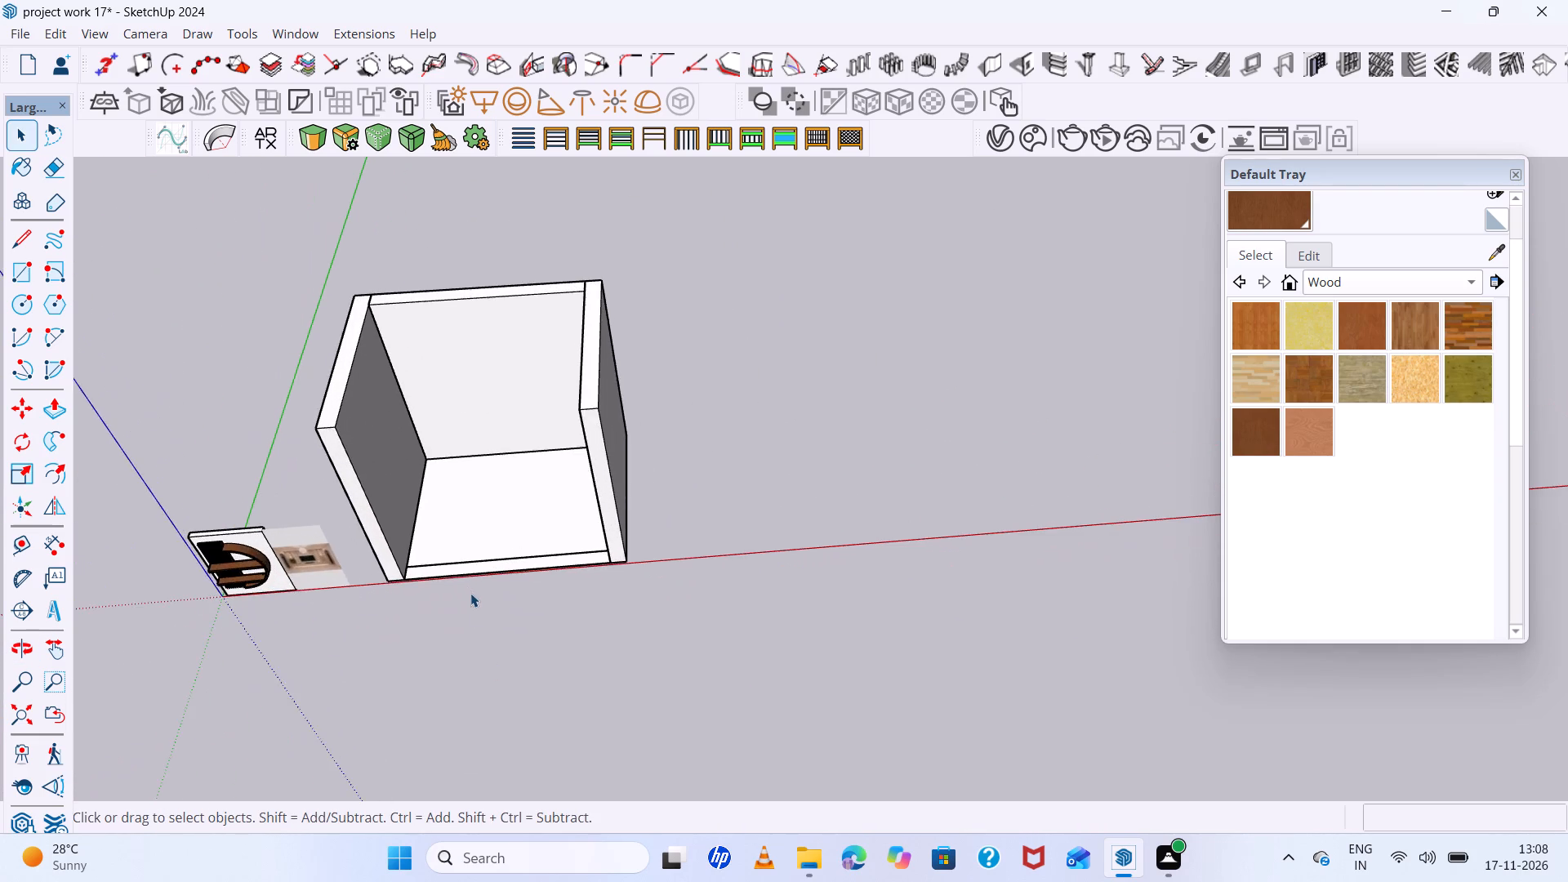
scroll(466, 586, up, 5)
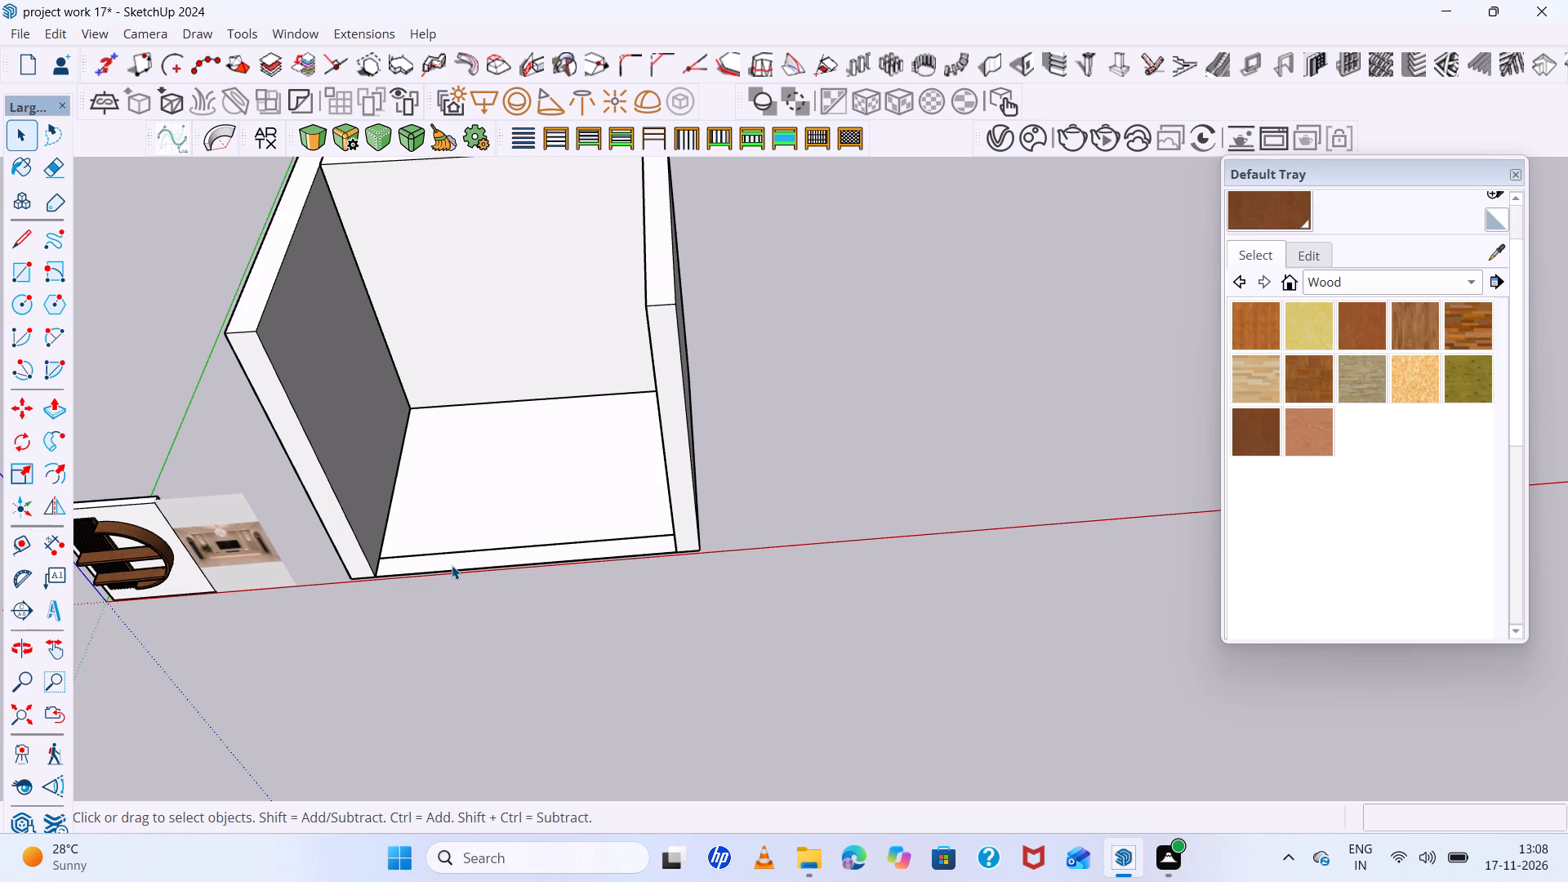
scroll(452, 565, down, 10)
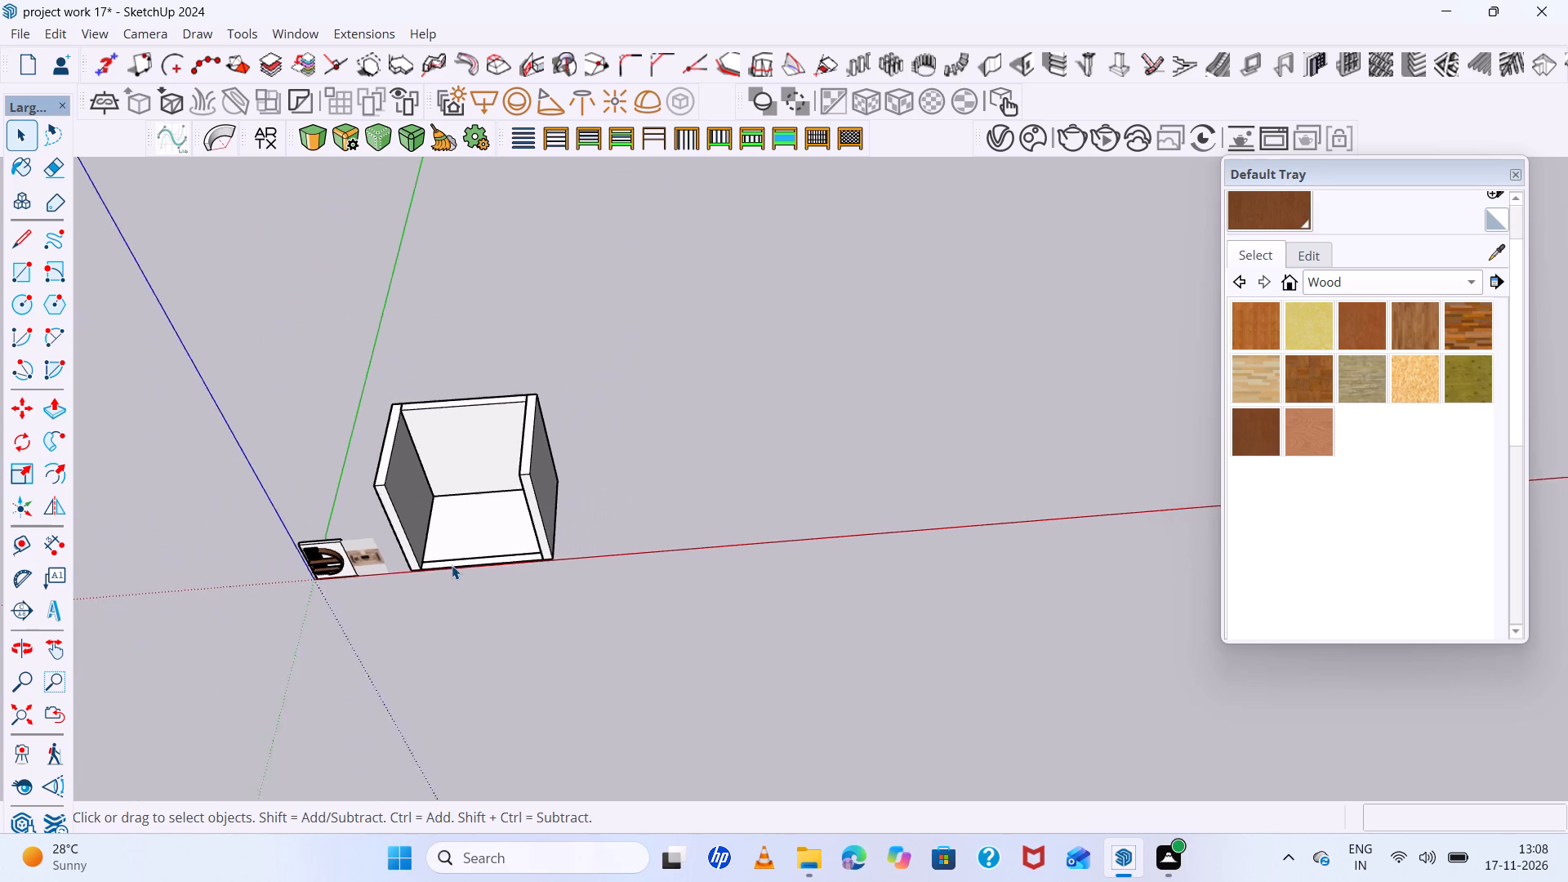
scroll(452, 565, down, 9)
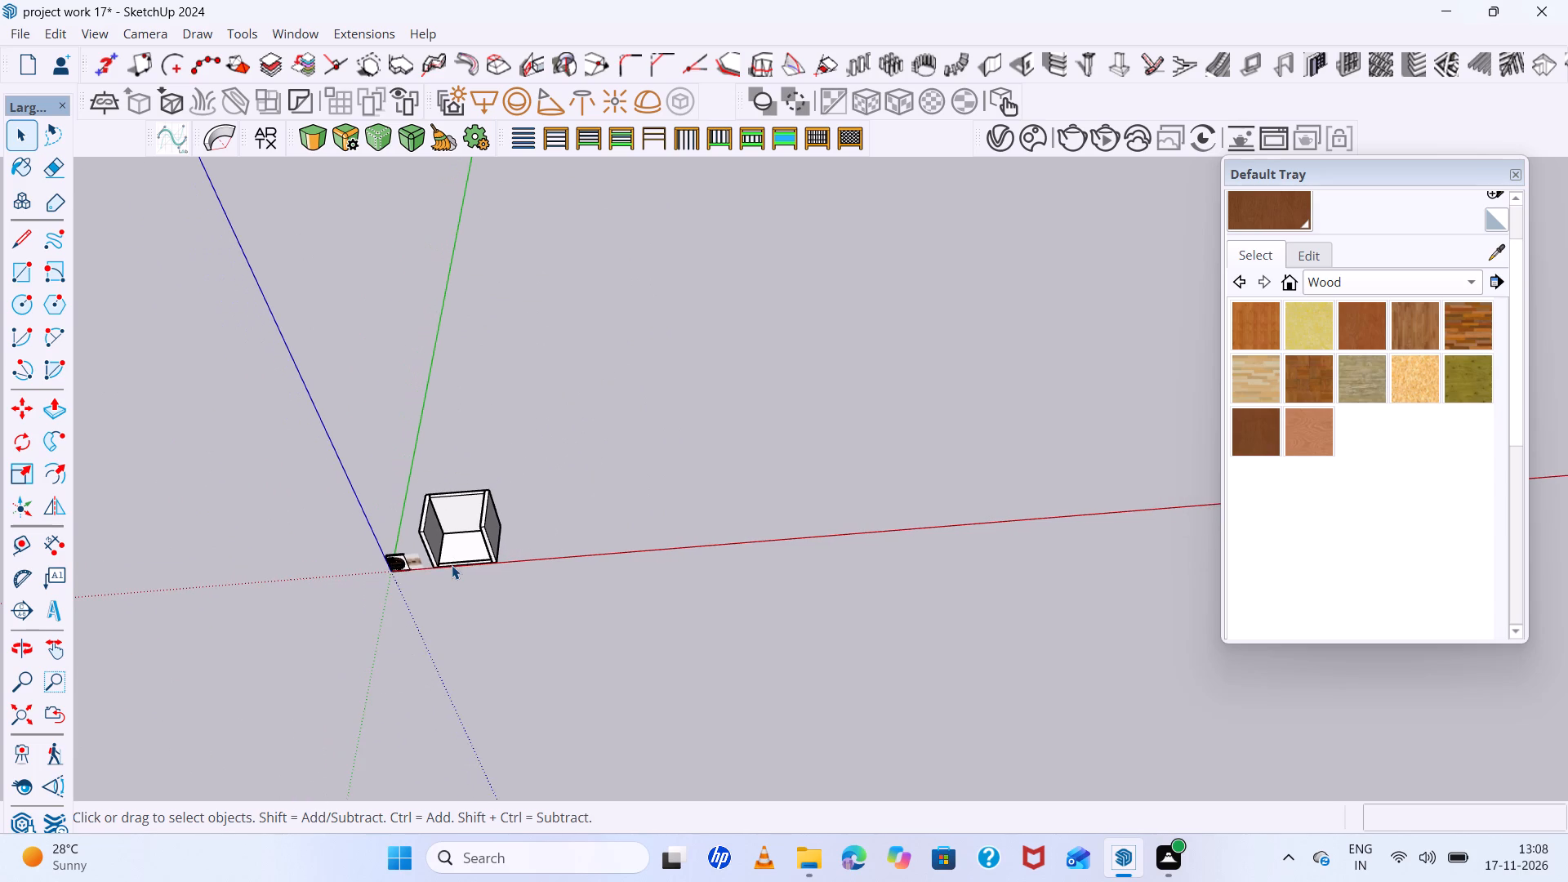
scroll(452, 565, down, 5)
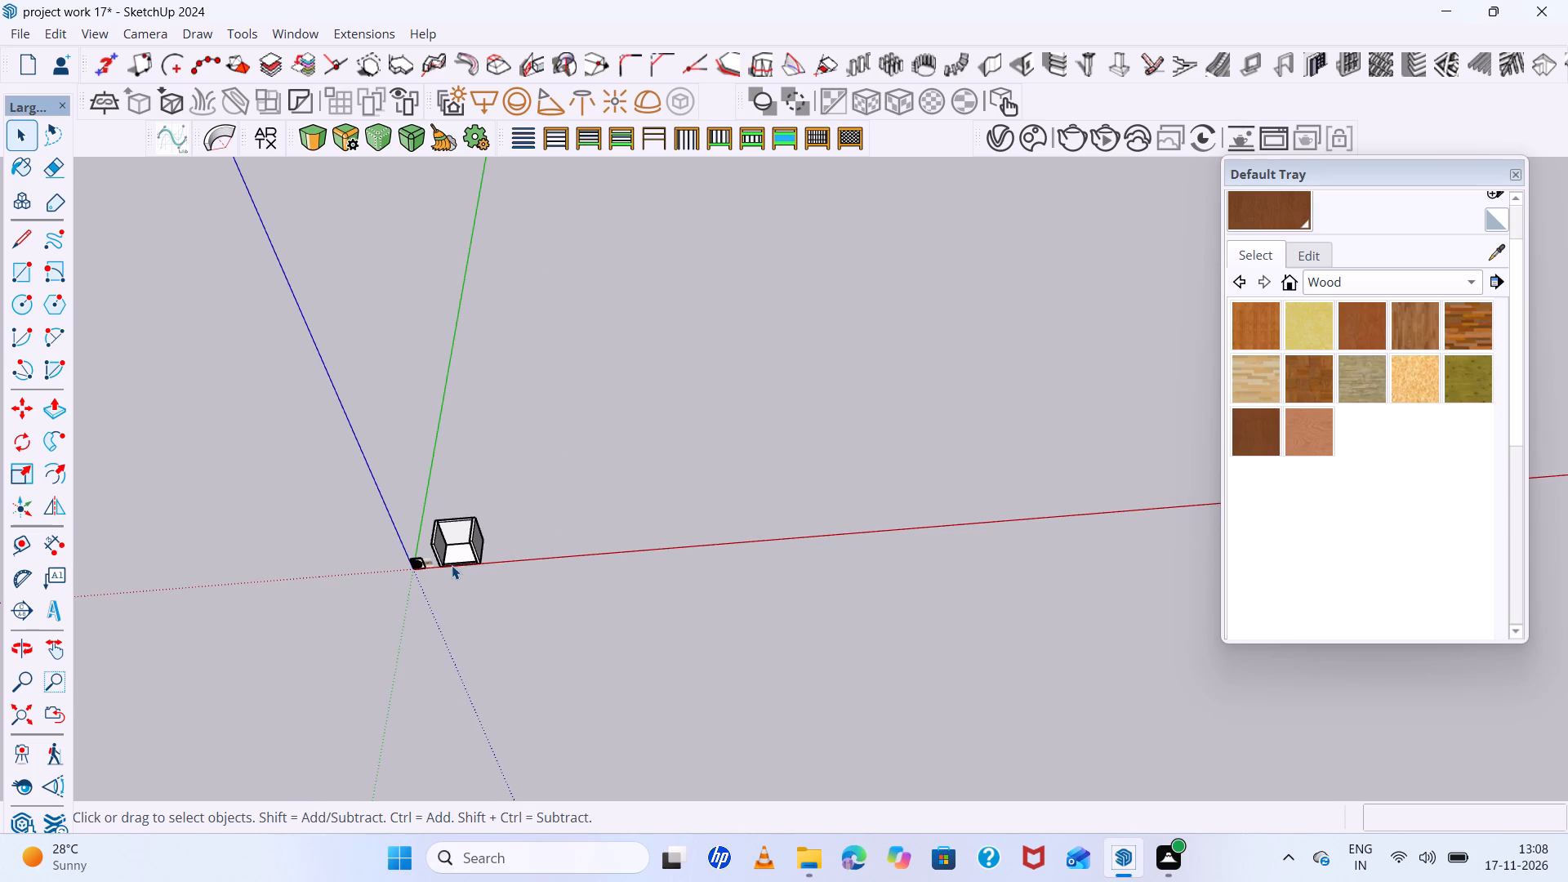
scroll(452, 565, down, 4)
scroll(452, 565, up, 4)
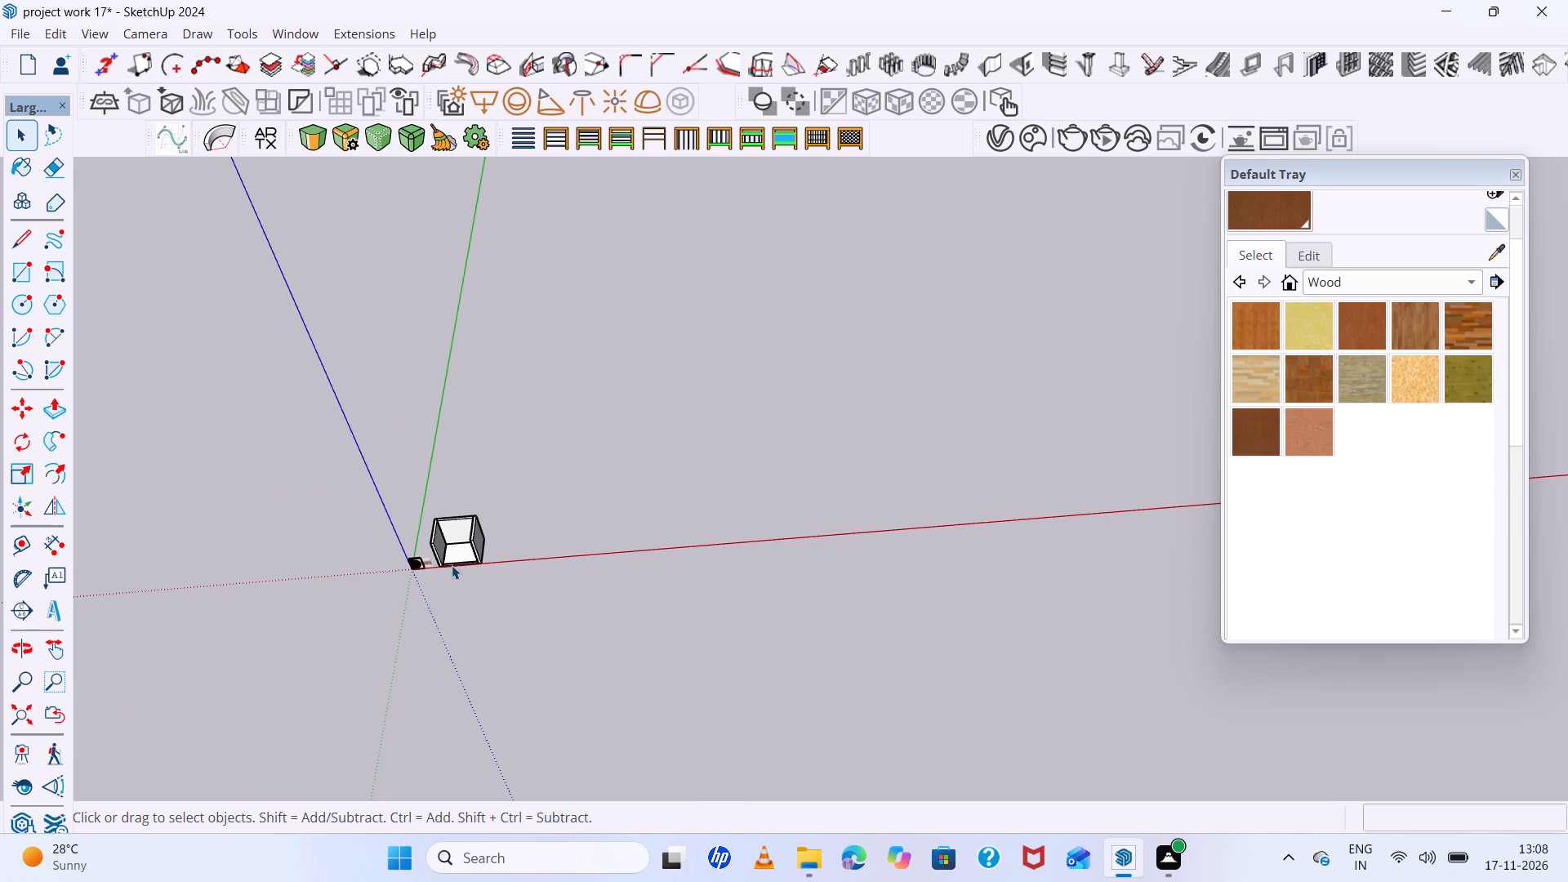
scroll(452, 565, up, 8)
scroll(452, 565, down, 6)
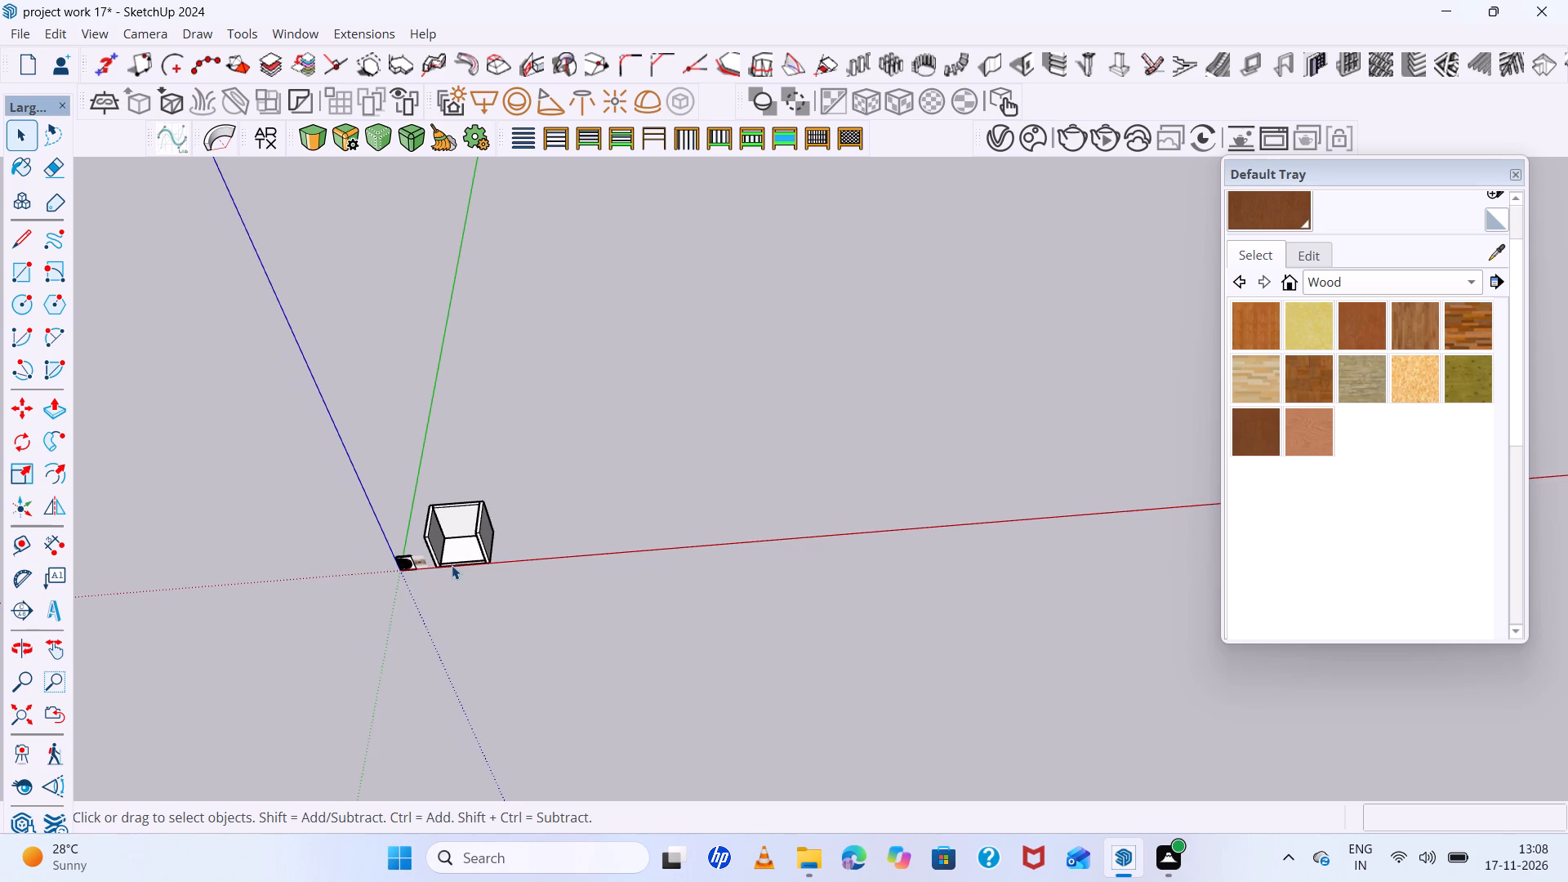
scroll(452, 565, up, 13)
Examine the room through its open front from a low, near eye-level viewpoint.
middle_drag(484, 611, 506, 578)
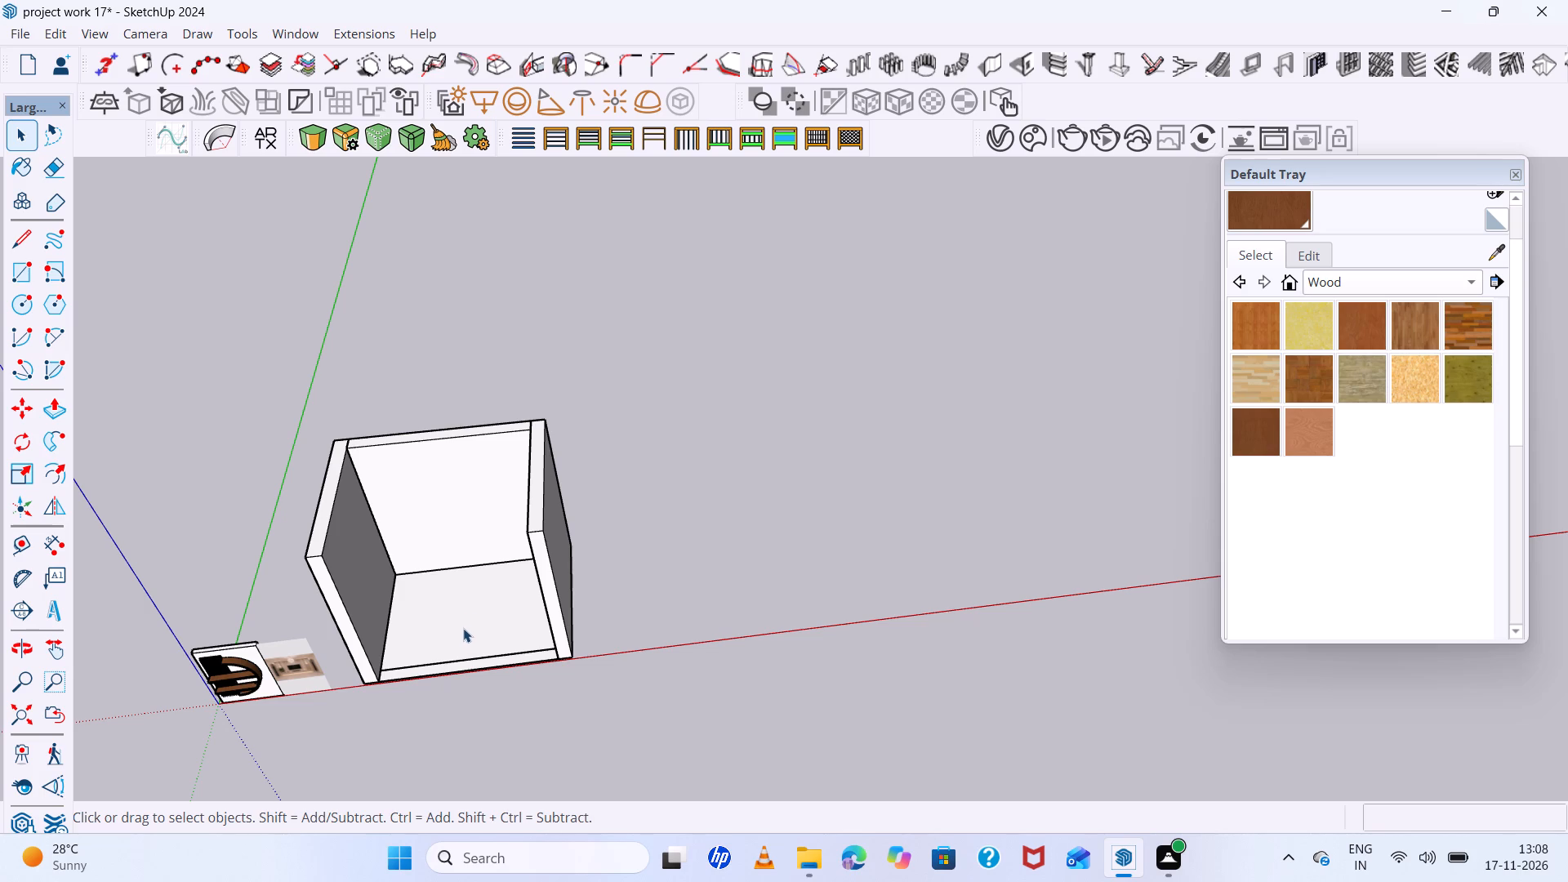
scroll(468, 617, up, 3)
scroll(472, 621, down, 4)
middle_drag(569, 661, 573, 629)
scroll(671, 630, down, 5)
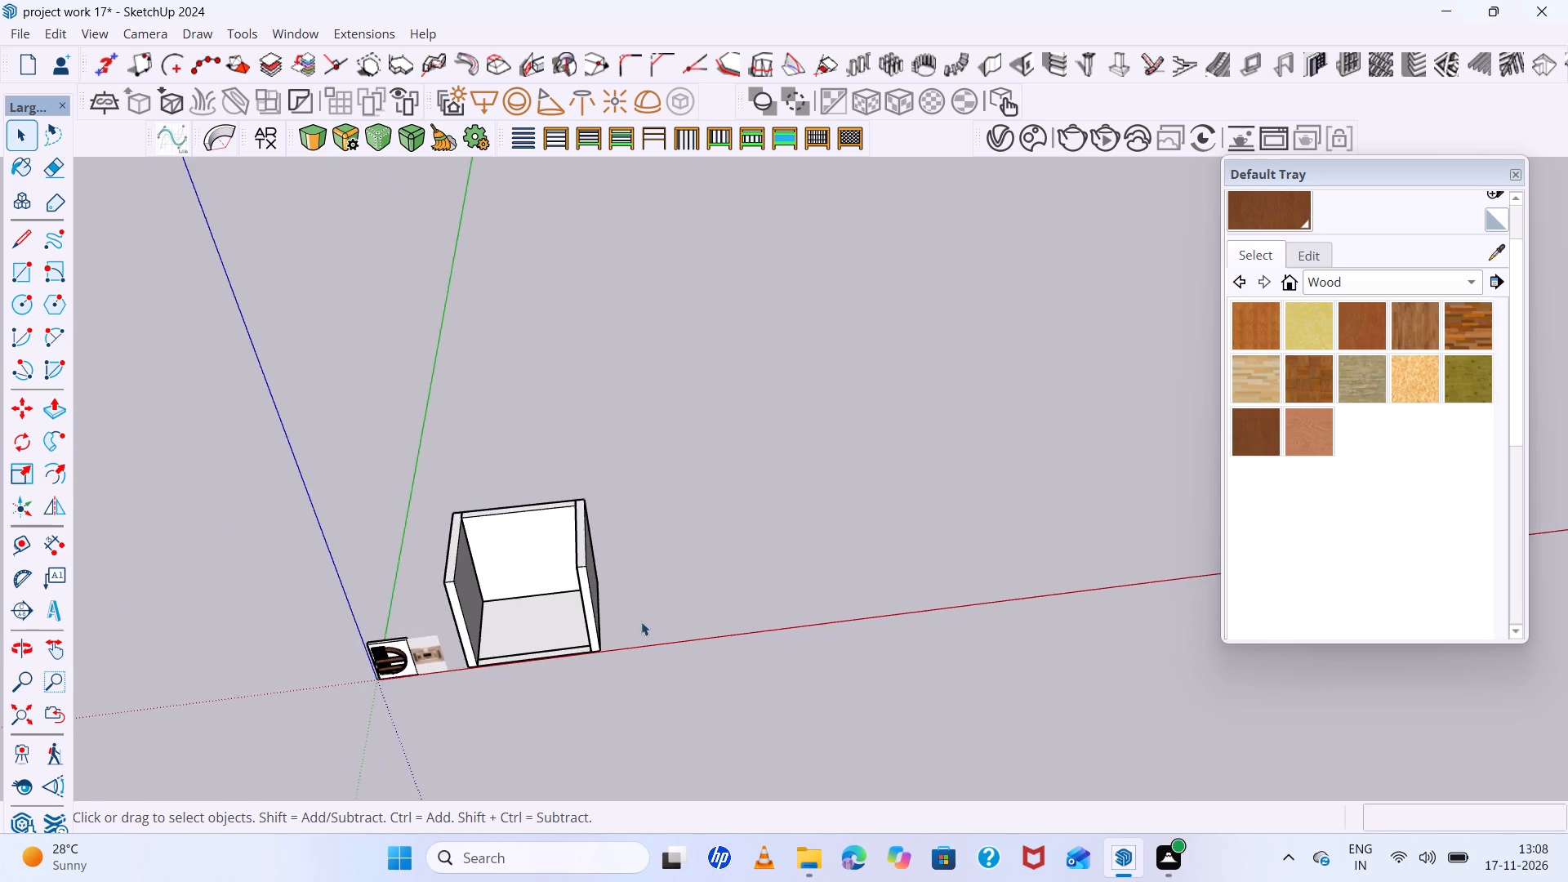
scroll(533, 607, up, 5)
middle_drag(506, 589, 513, 482)
scroll(591, 590, down, 5)
middle_drag(701, 595, 698, 497)
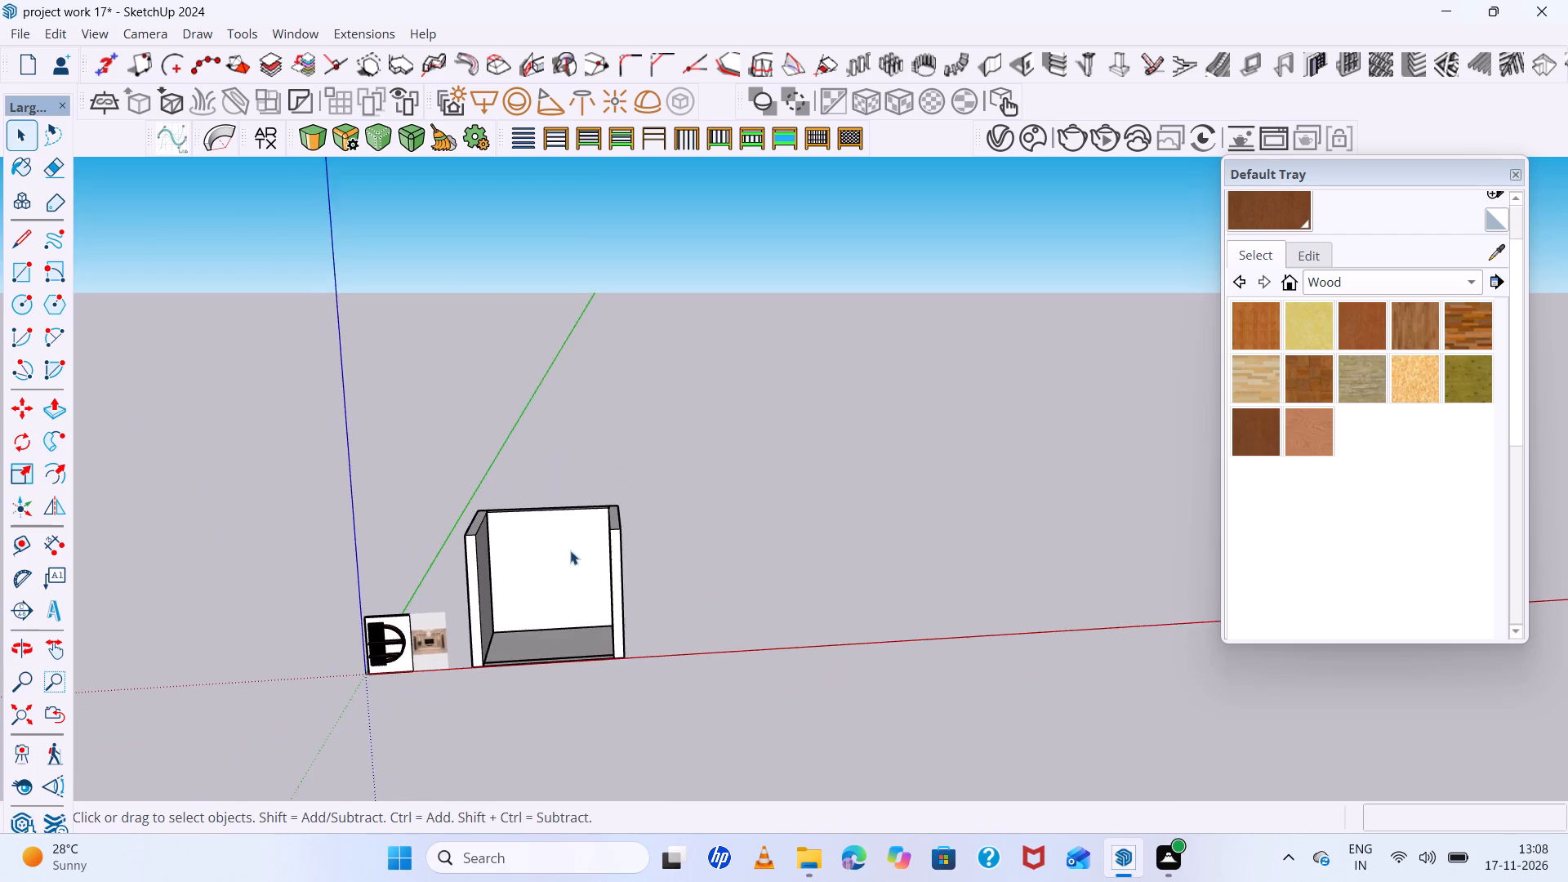
scroll(568, 551, up, 5)
scroll(599, 550, down, 5)
scroll(759, 559, down, 2)
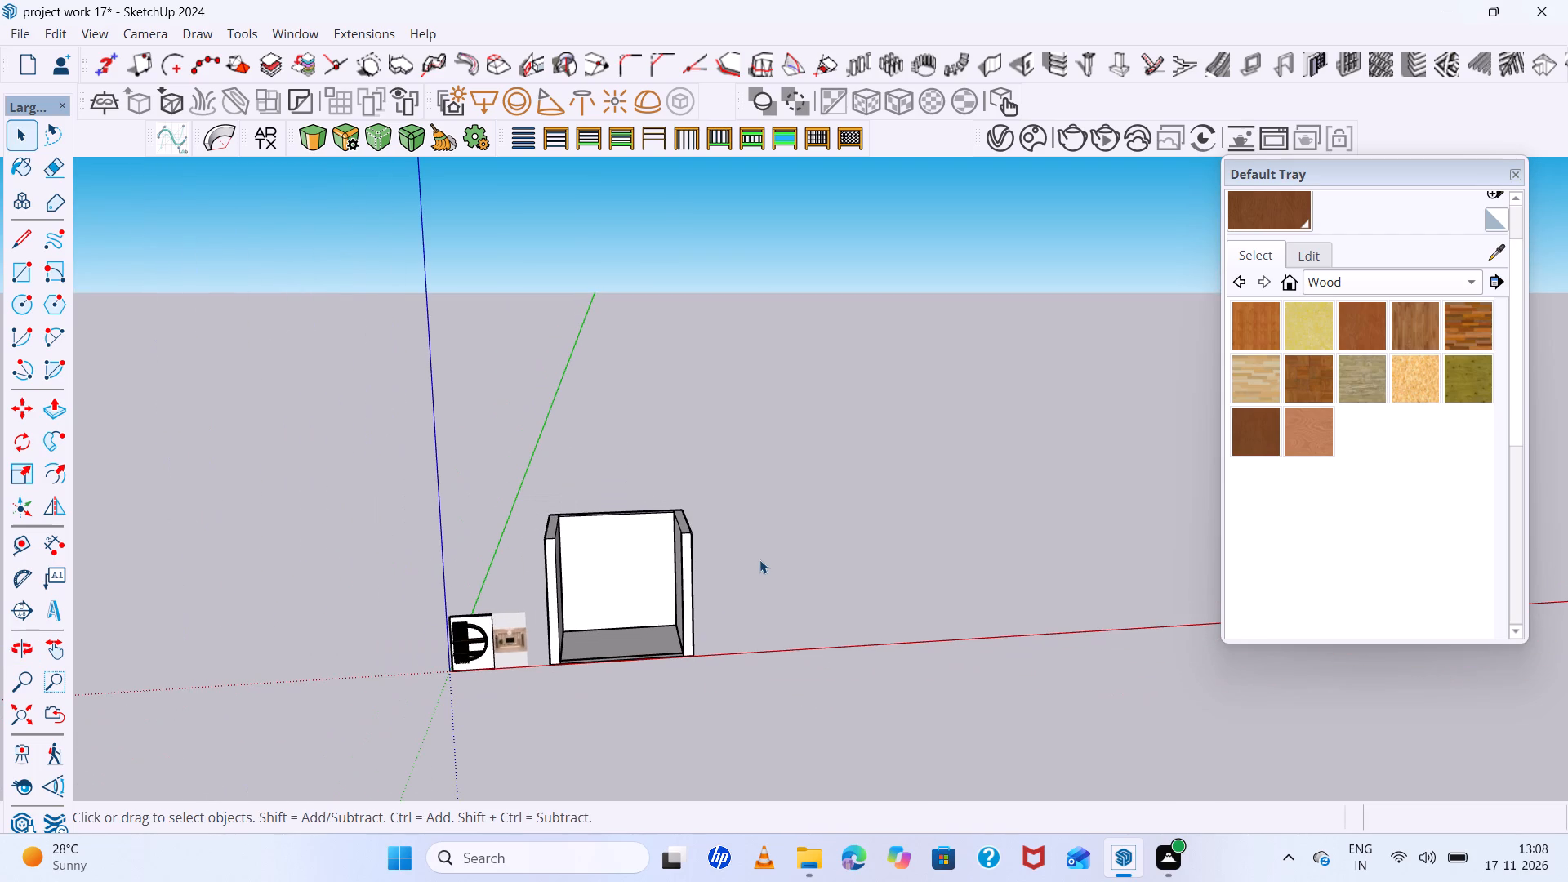
scroll(759, 559, down, 4)
scroll(682, 552, up, 4)
middle_drag(665, 547, 658, 481)
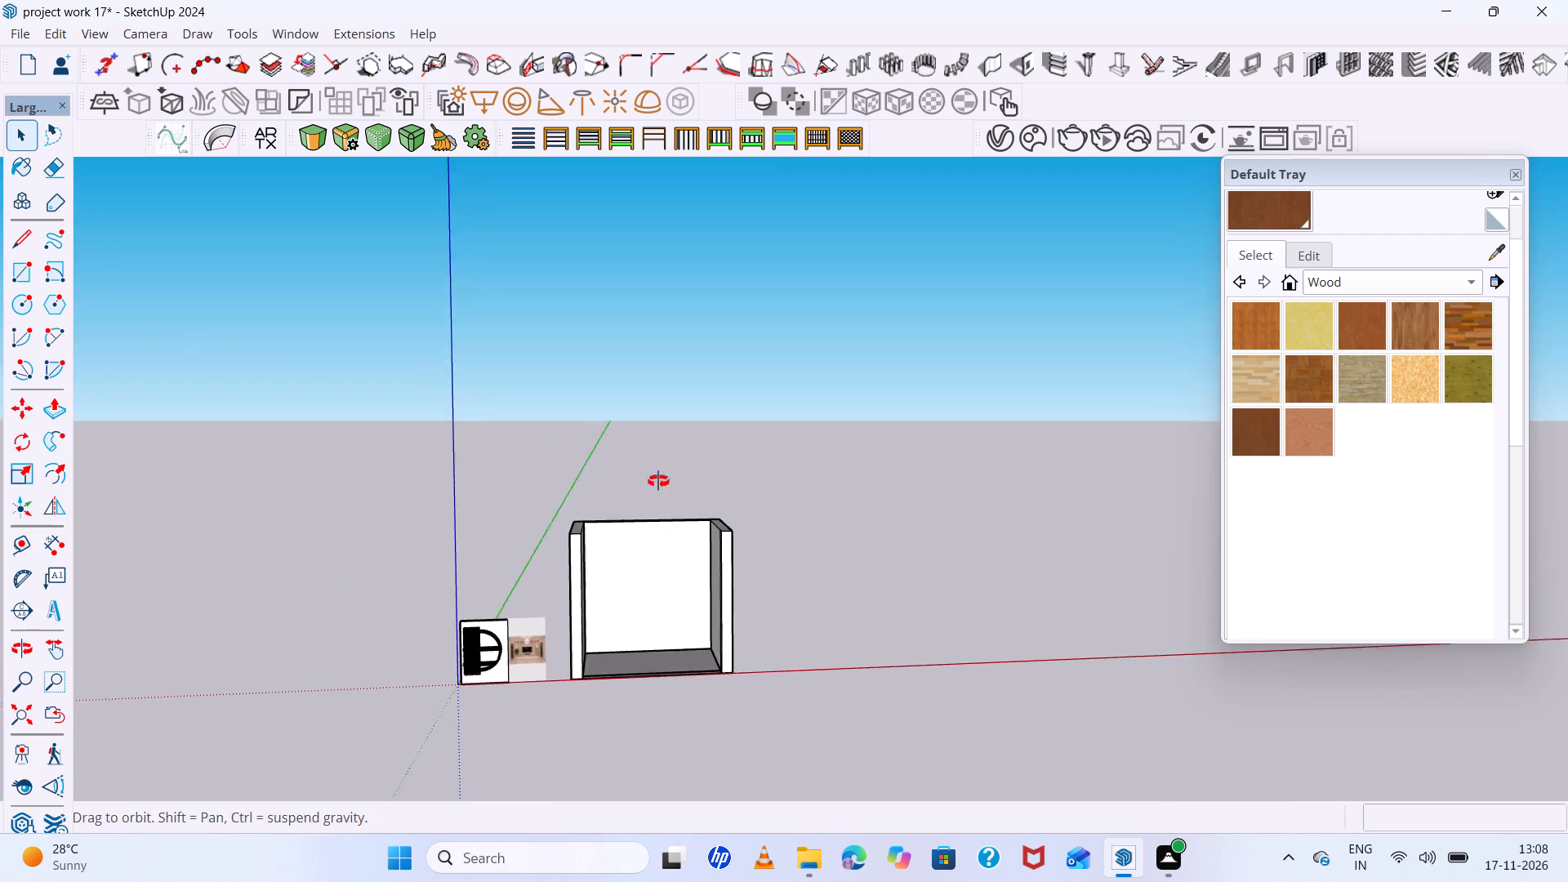
middle_drag(658, 481, 658, 479)
scroll(631, 551, up, 6)
scroll(610, 519, down, 4)
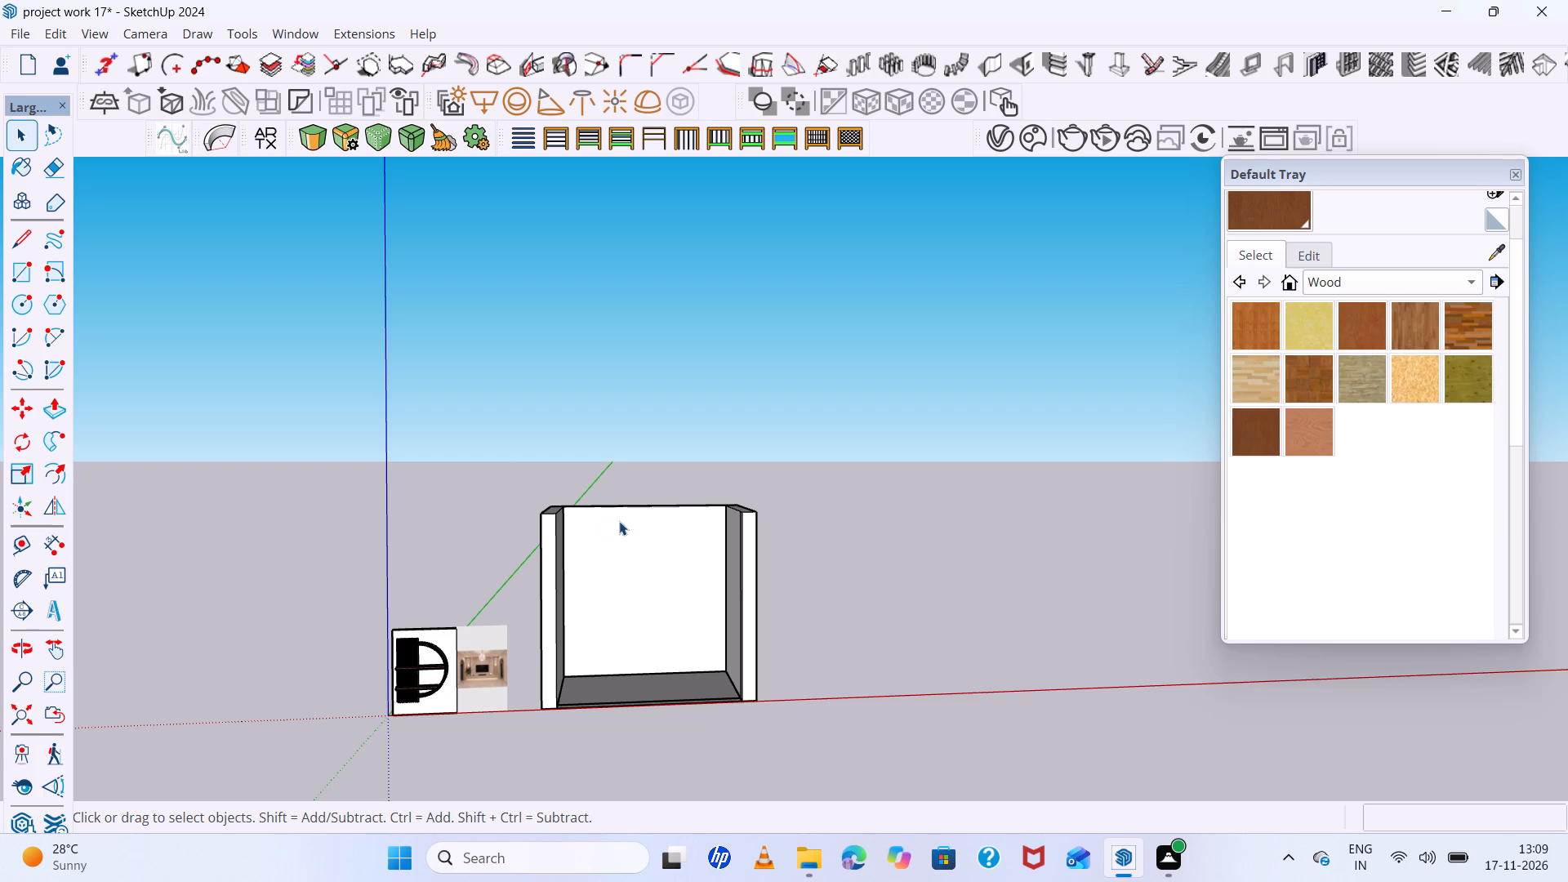
Examine the TV wall layout in the reference image and compare it with the raised room walls.
scroll(487, 611, down, 5)
scroll(443, 675, up, 17)
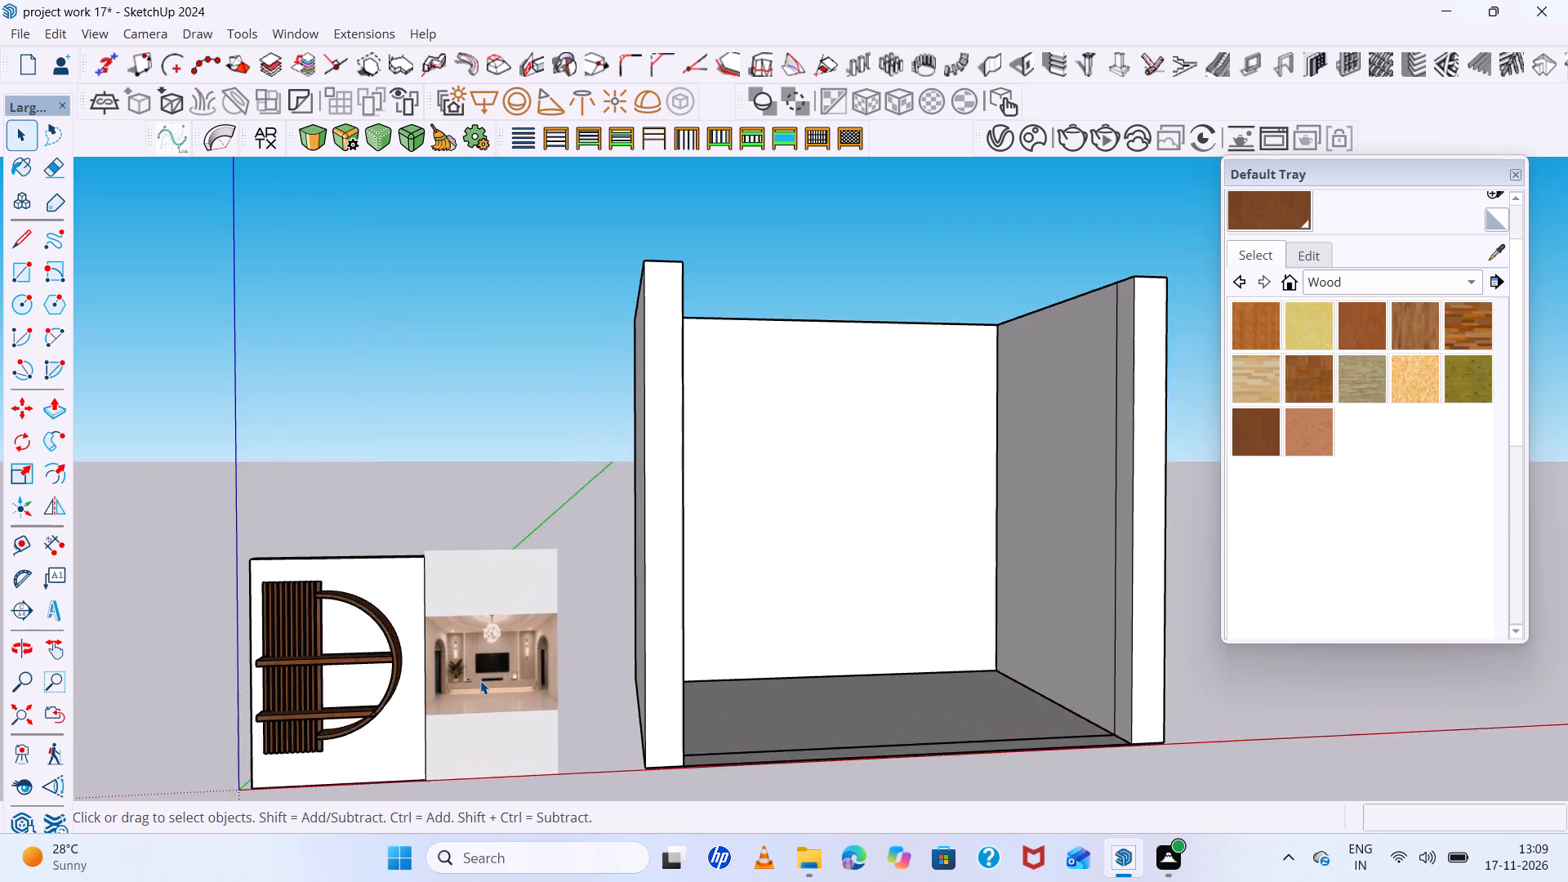
scroll(480, 680, up, 8)
middle_drag(463, 596, 455, 584)
scroll(404, 621, up, 5)
scroll(325, 572, down, 3)
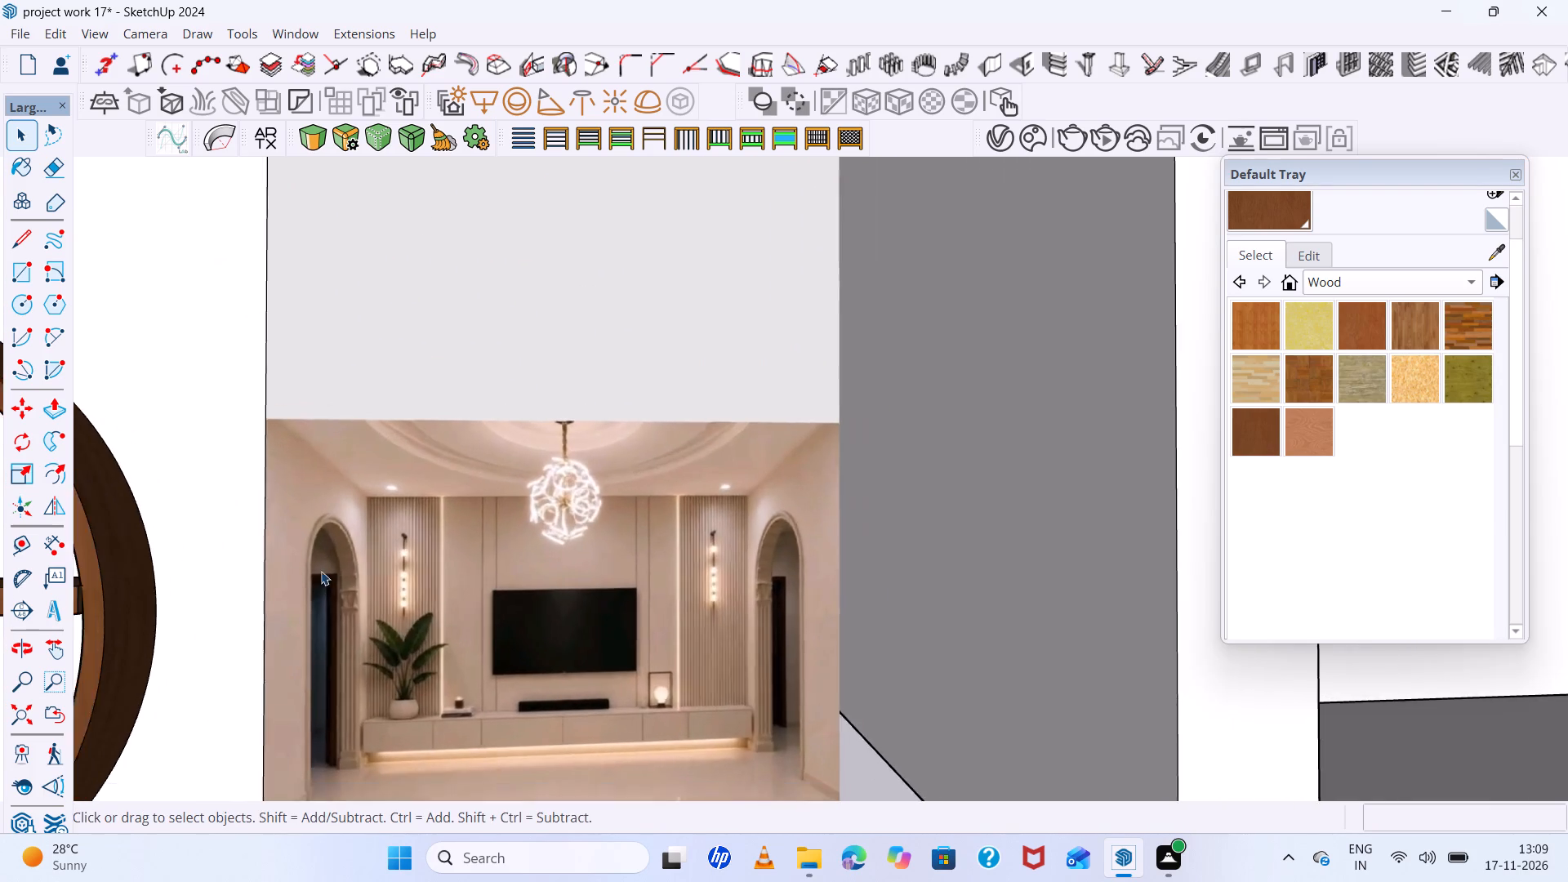
scroll(321, 571, down, 16)
middle_drag(656, 571, 423, 600)
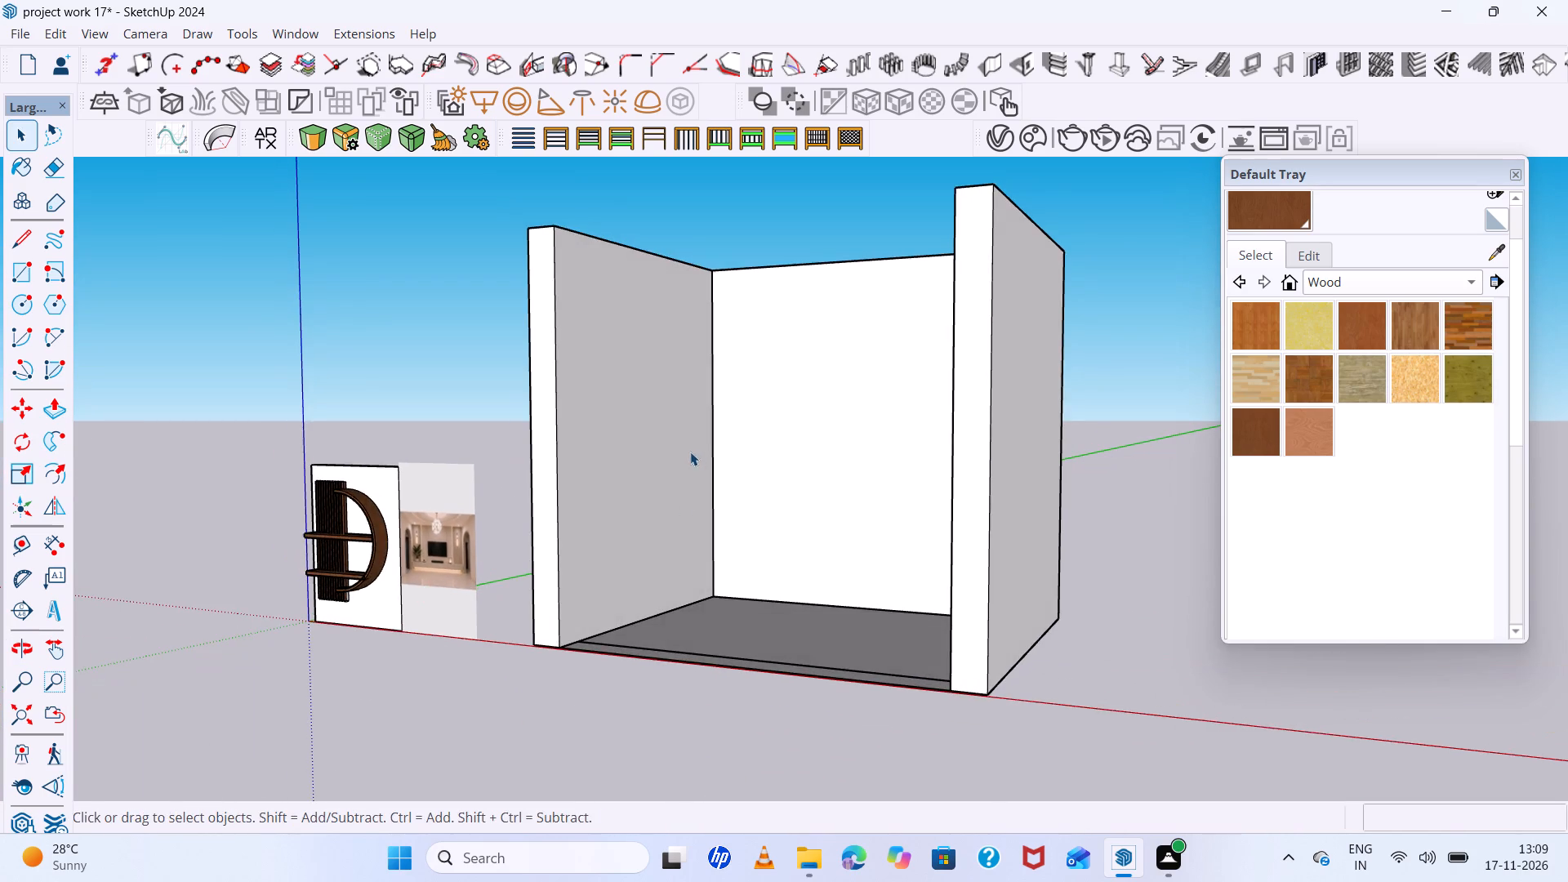
scroll(690, 452, down, 3)
middle_drag(688, 452, 684, 497)
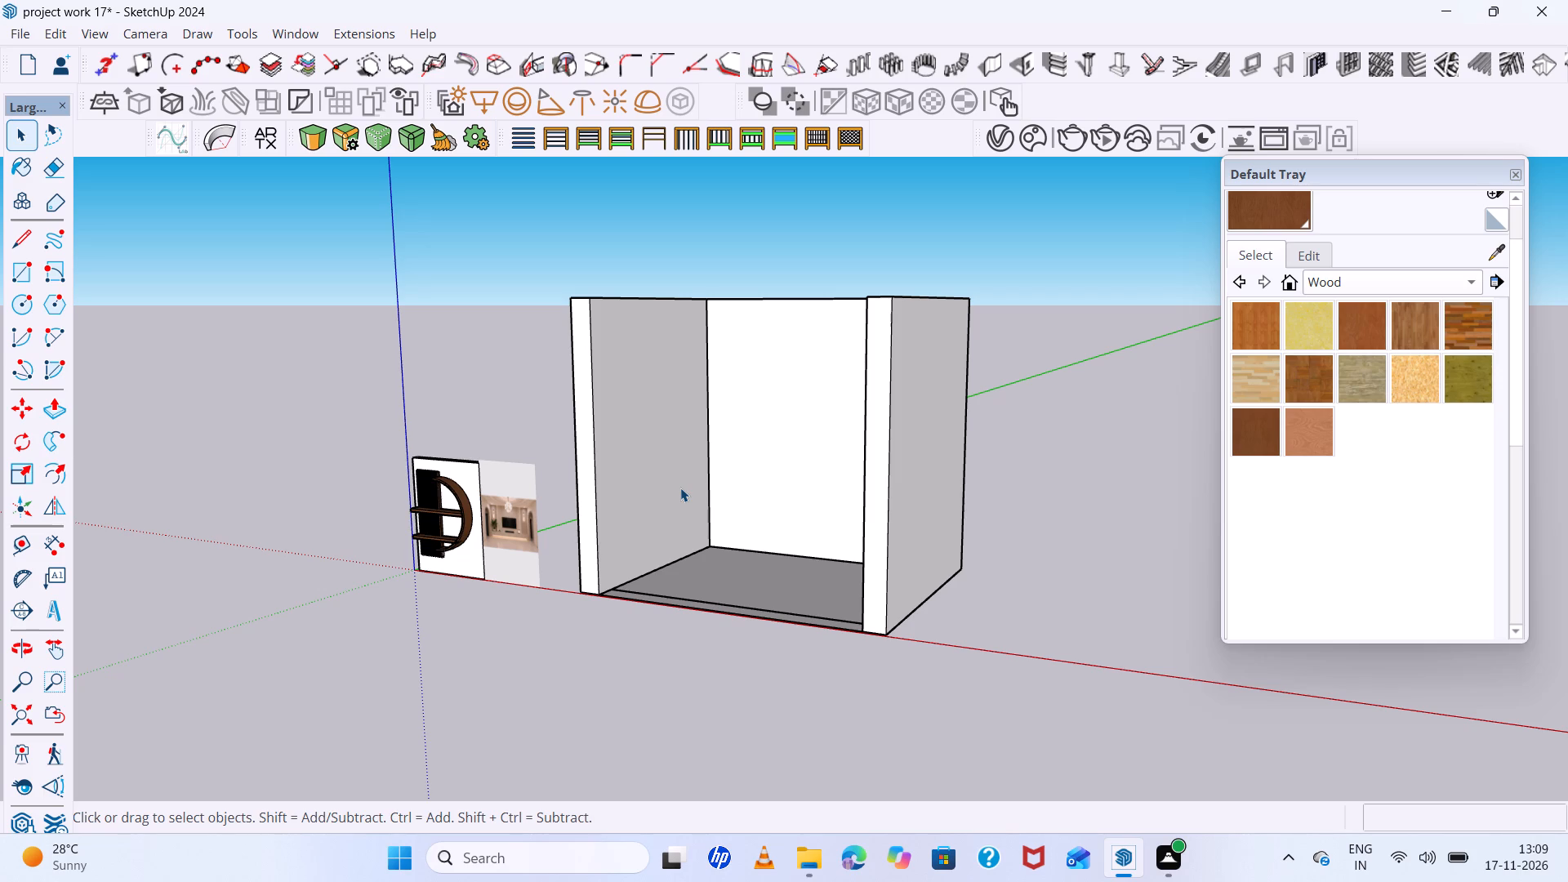
scroll(680, 488, up, 2)
scroll(680, 488, down, 2)
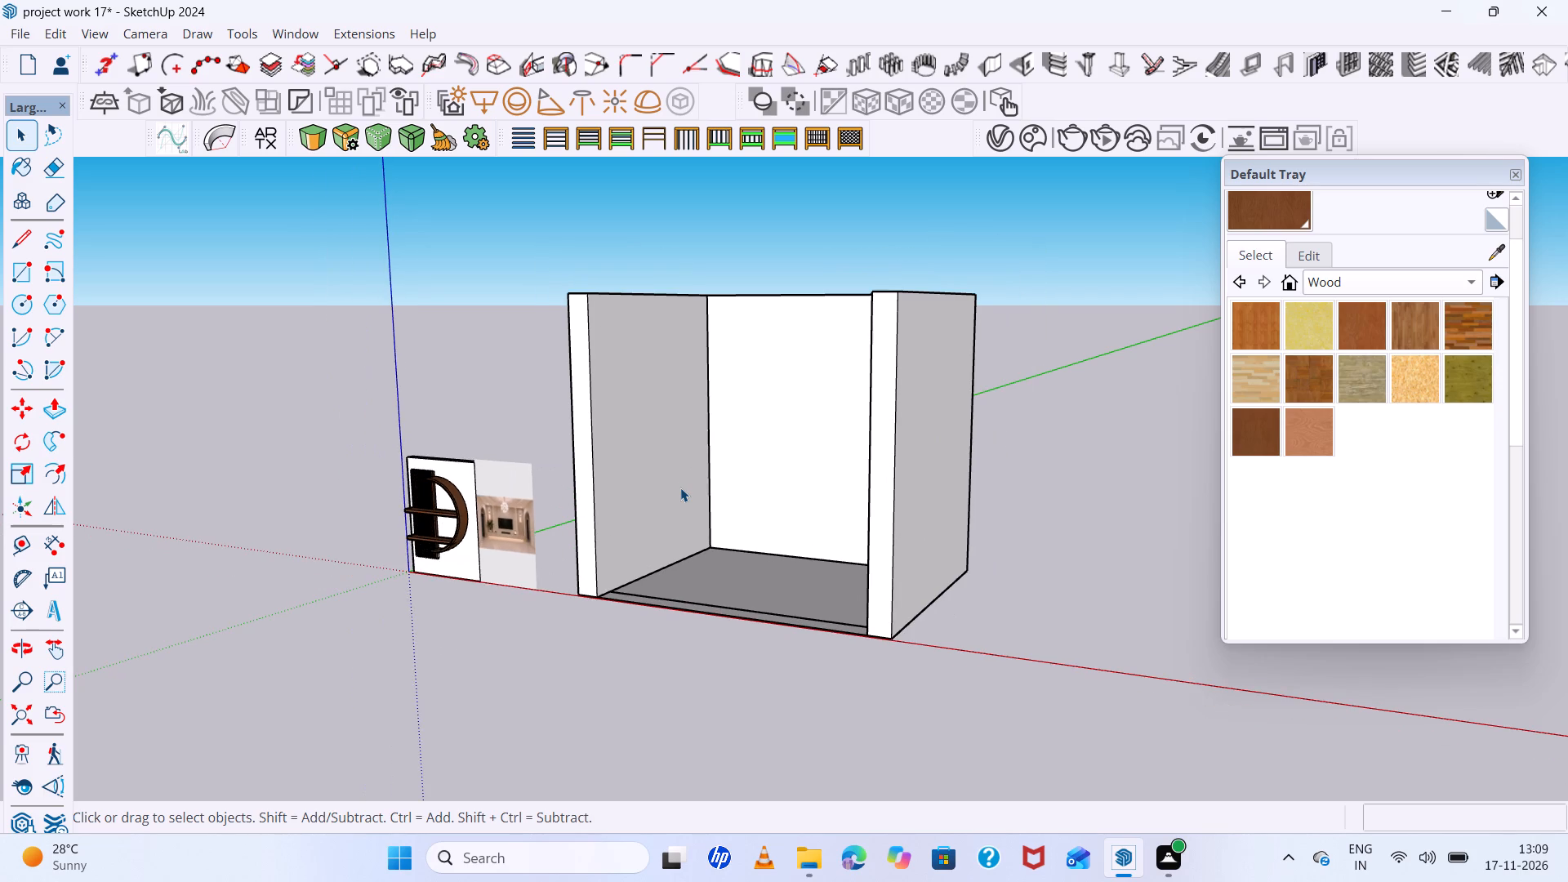
Examine the room's interior walls and floor from the front and from above, comparing them with the reference image.
middle_click(707, 480)
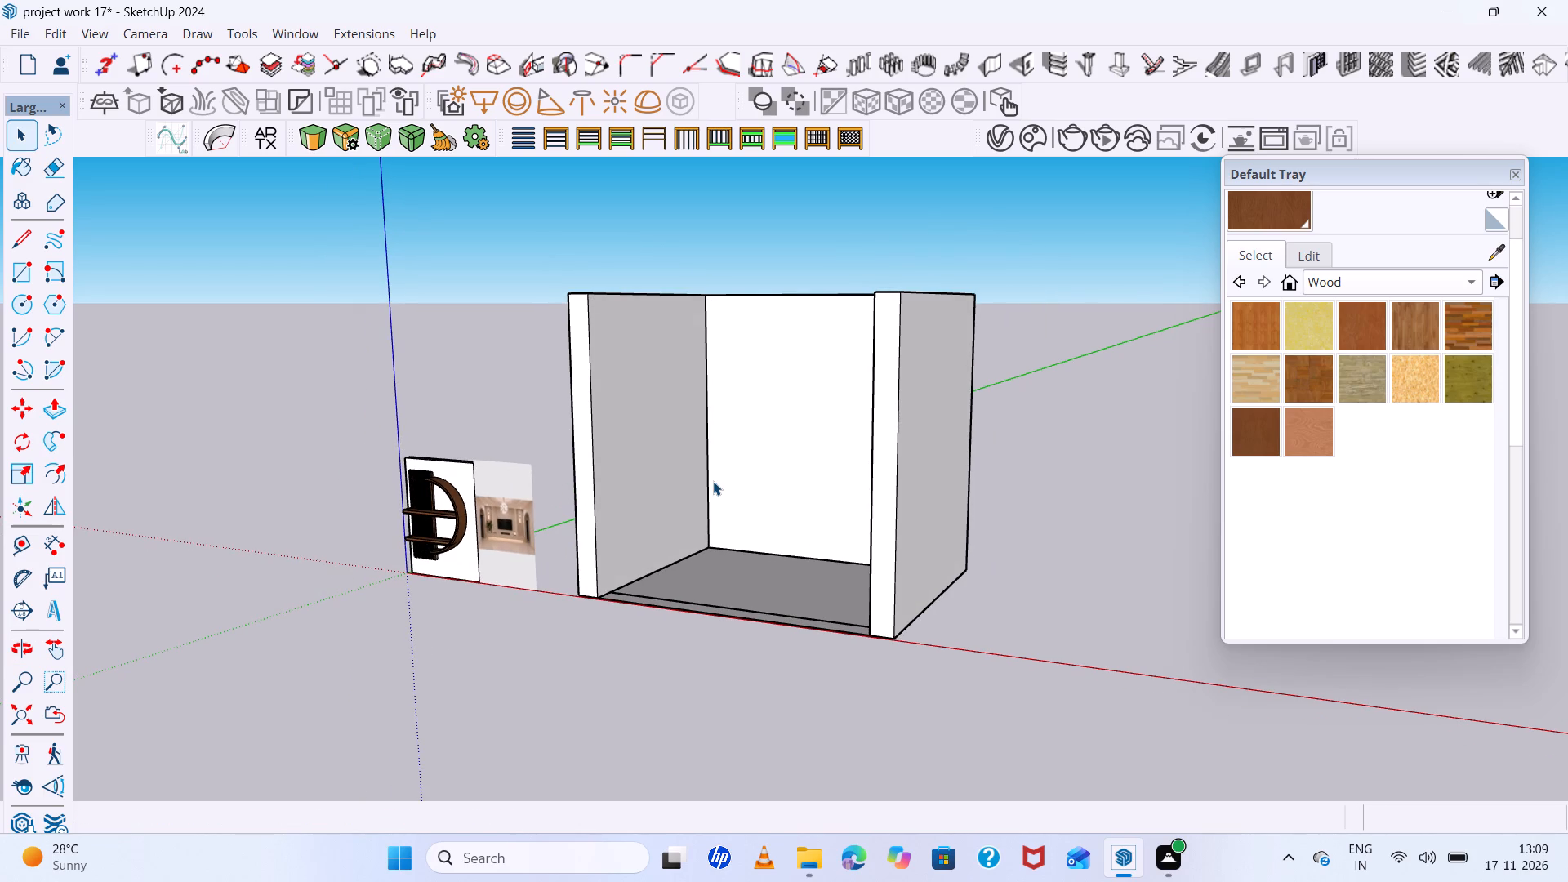
scroll(713, 481, up, 4)
scroll(713, 481, down, 4)
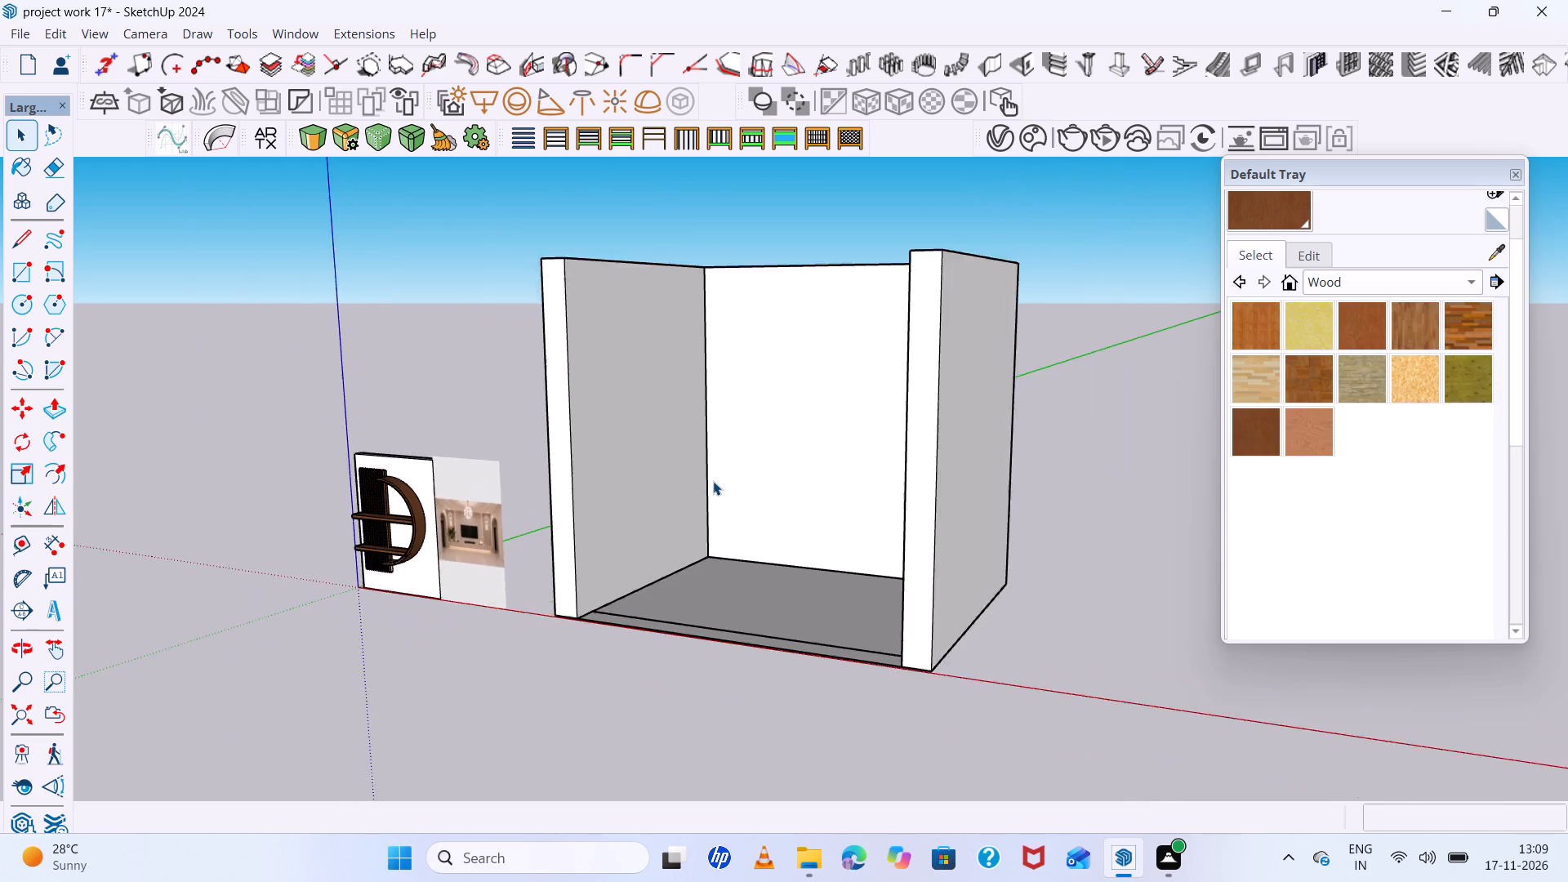
scroll(689, 592, up, 4)
scroll(590, 533, down, 4)
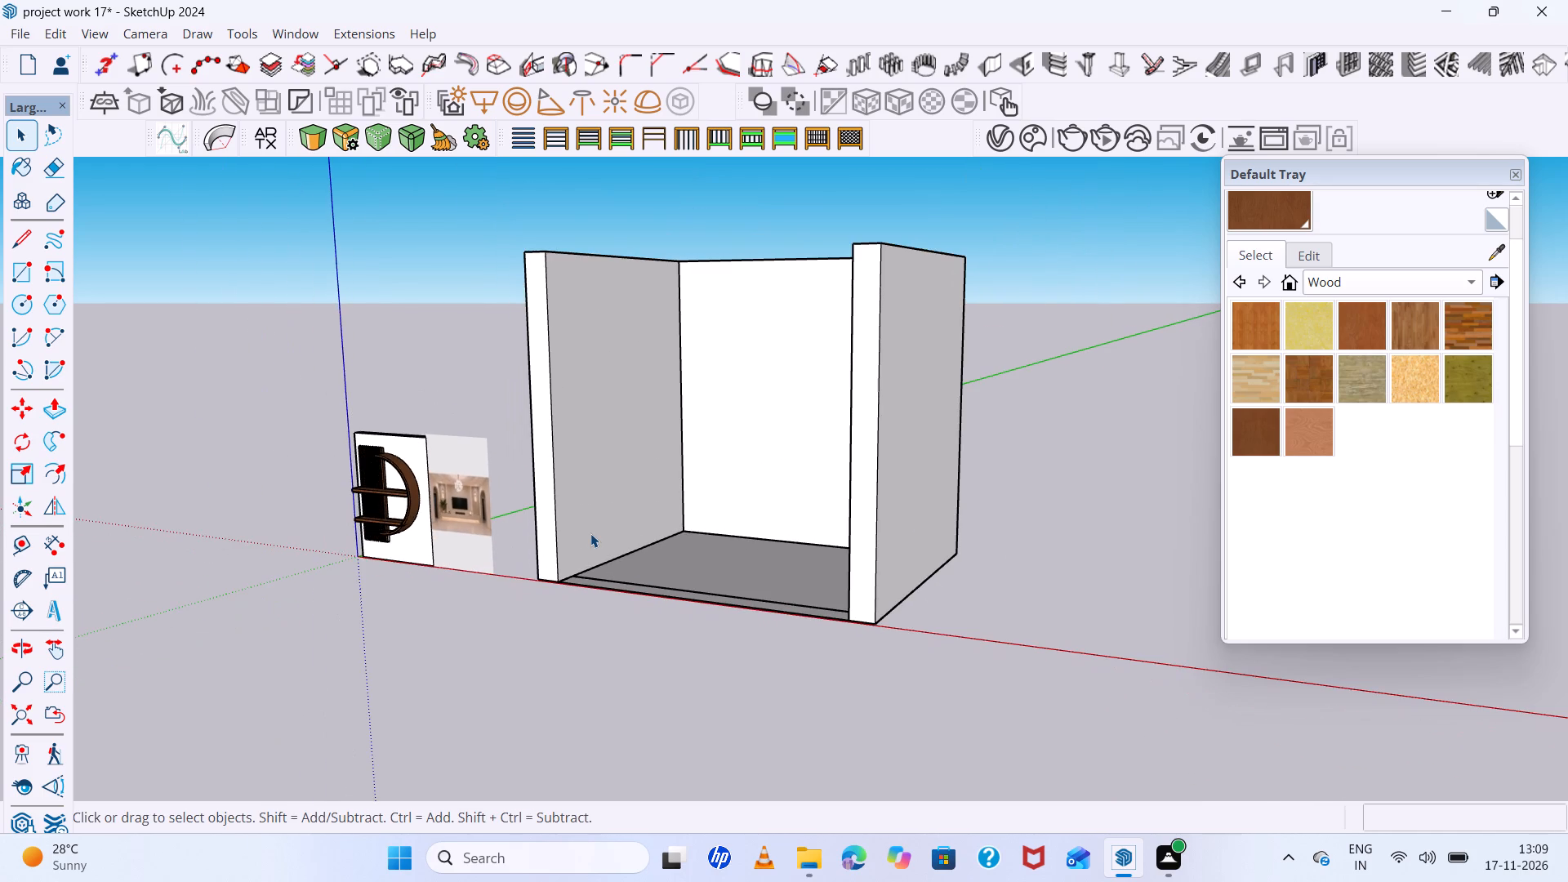
scroll(590, 533, up, 4)
scroll(590, 533, down, 3)
middle_drag(590, 533, 674, 595)
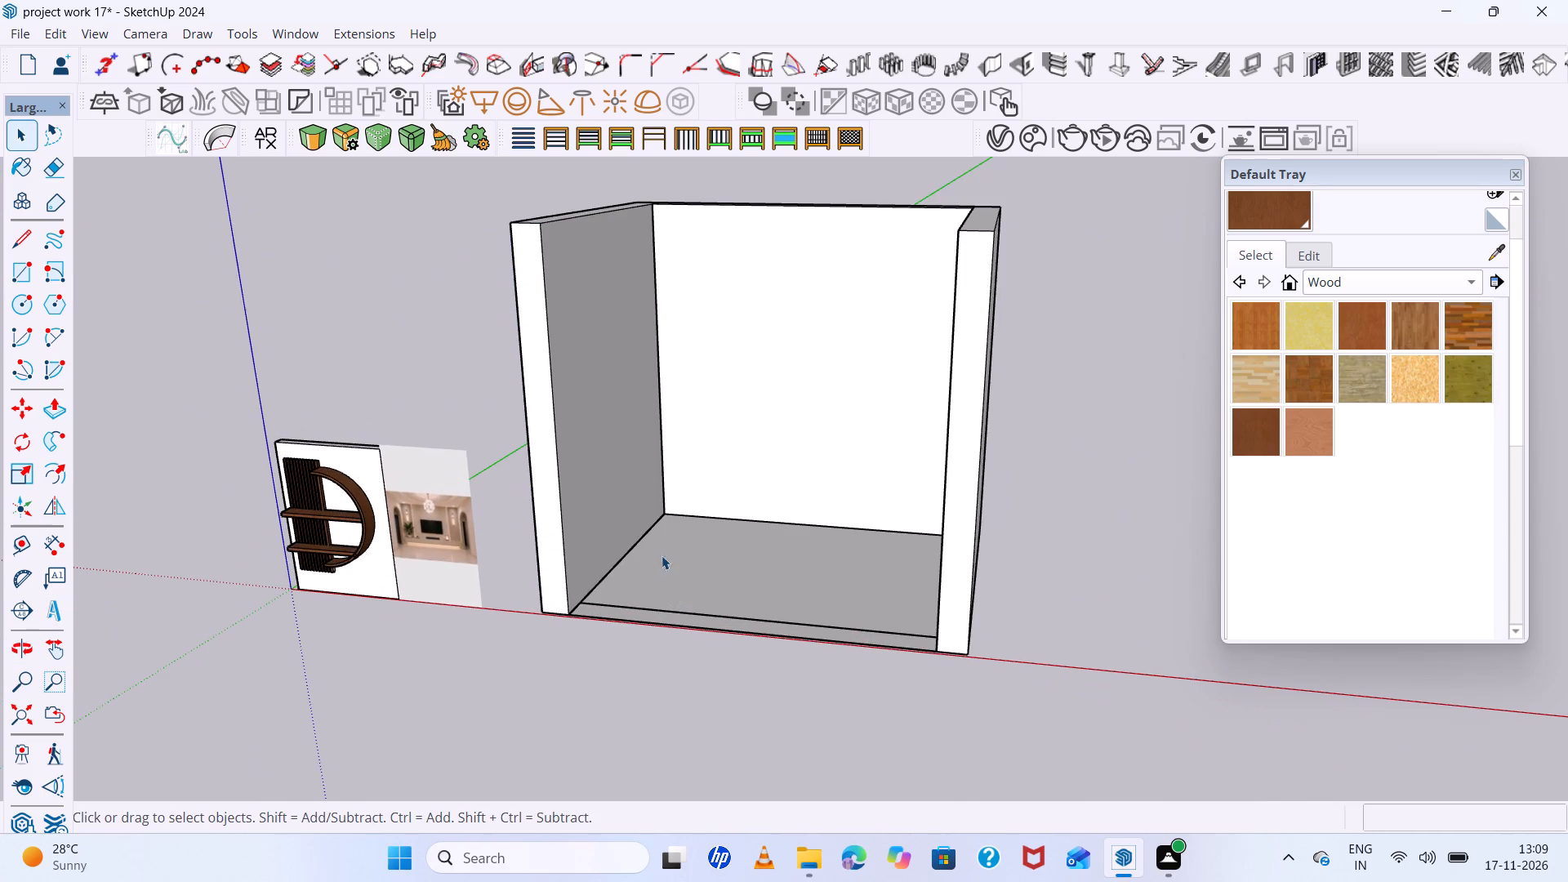
scroll(661, 553, up, 1)
scroll(657, 546, down, 5)
middle_drag(657, 546, 687, 610)
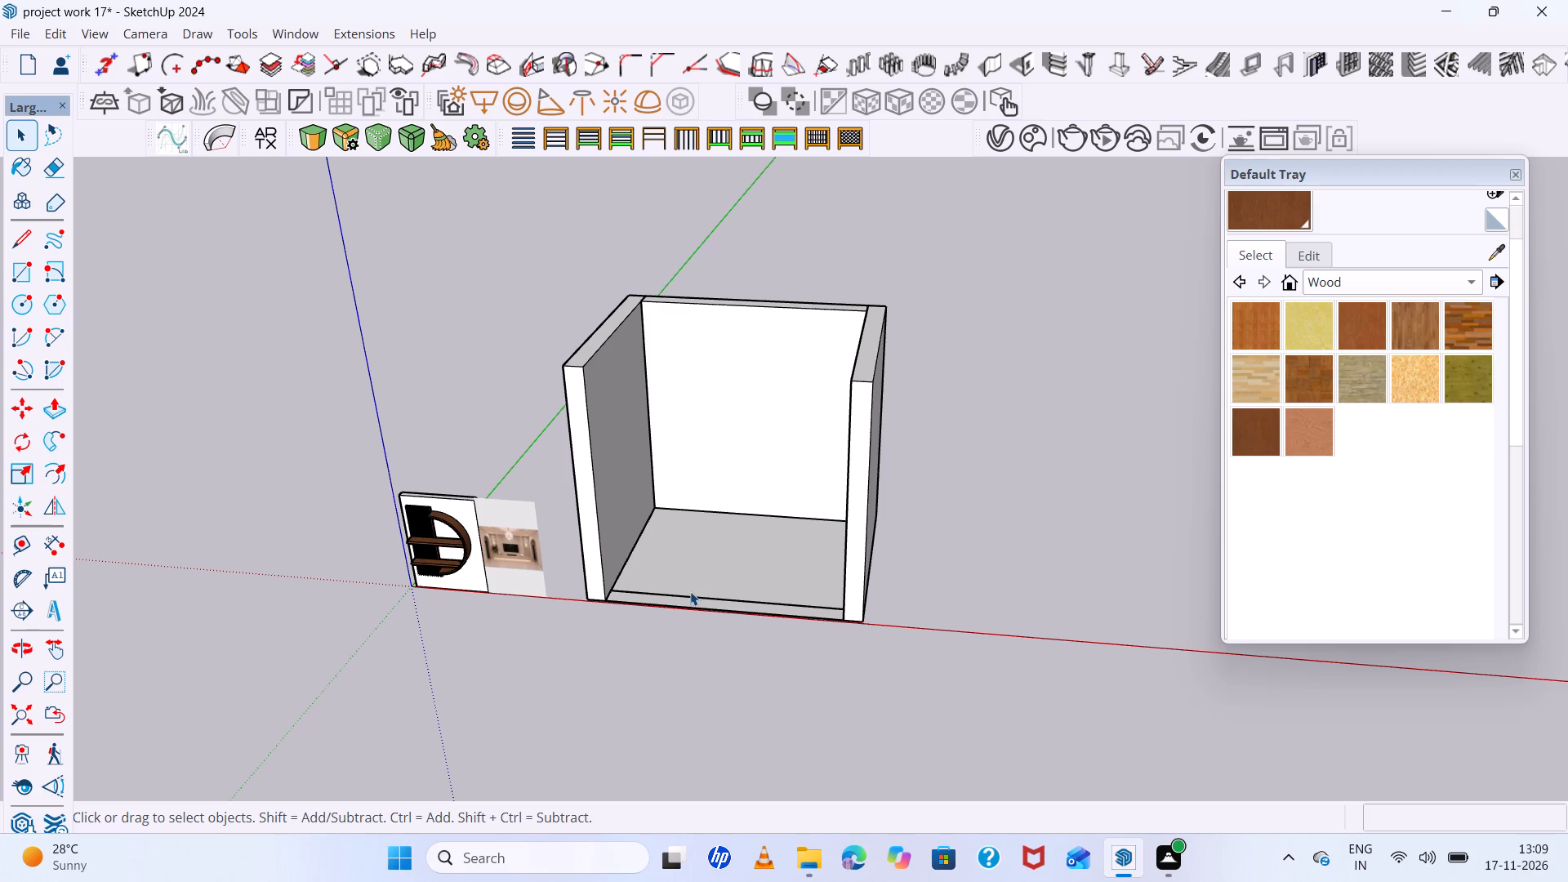
scroll(691, 591, down, 8)
scroll(693, 580, up, 9)
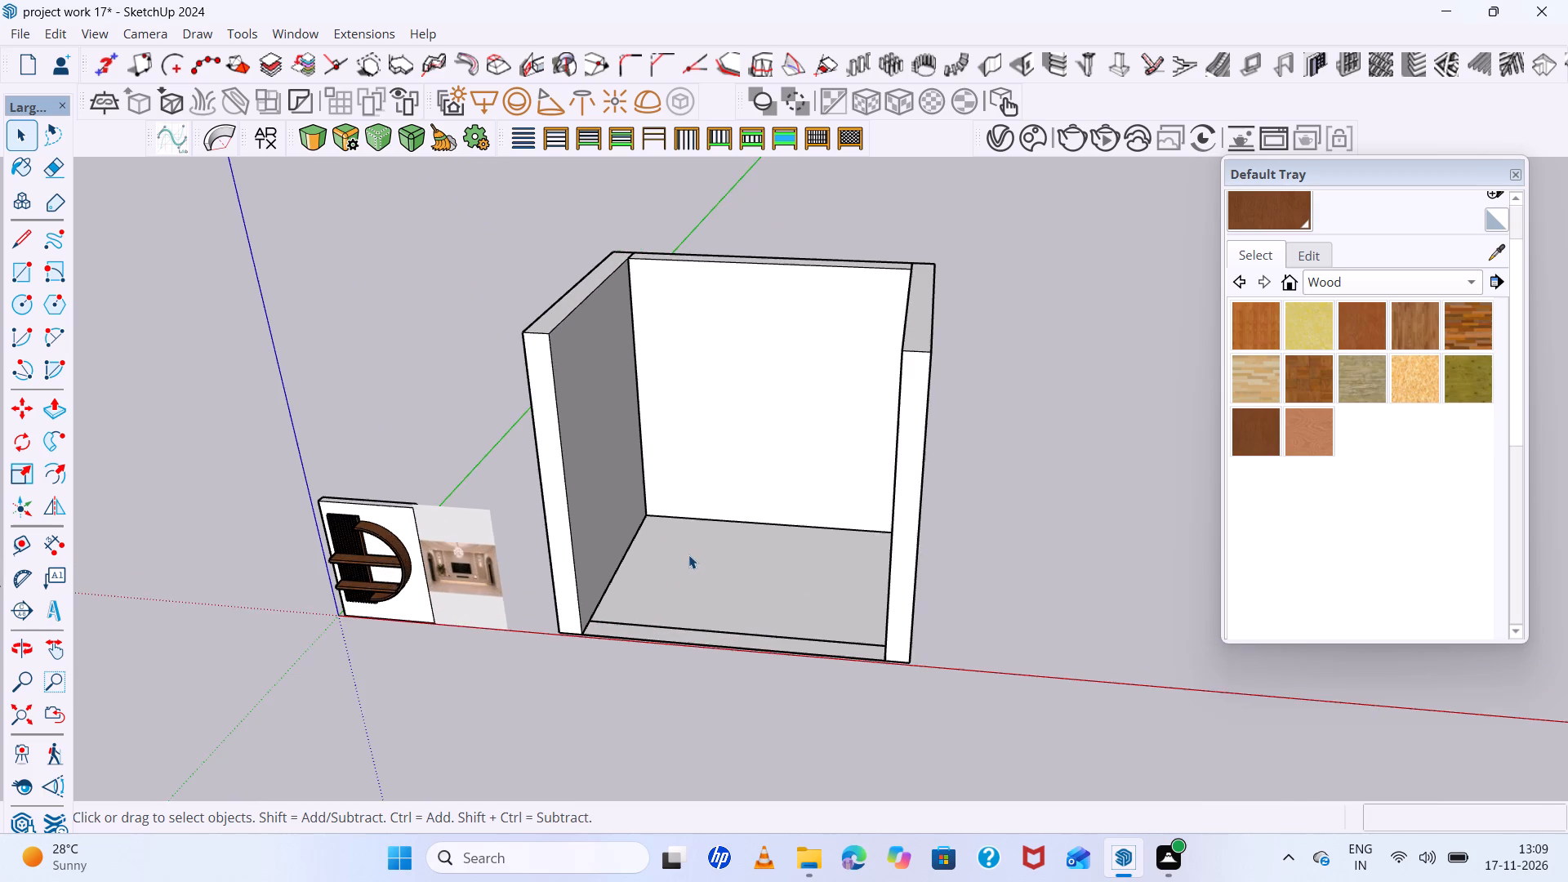
scroll(470, 529, up, 16)
scroll(348, 549, down, 14)
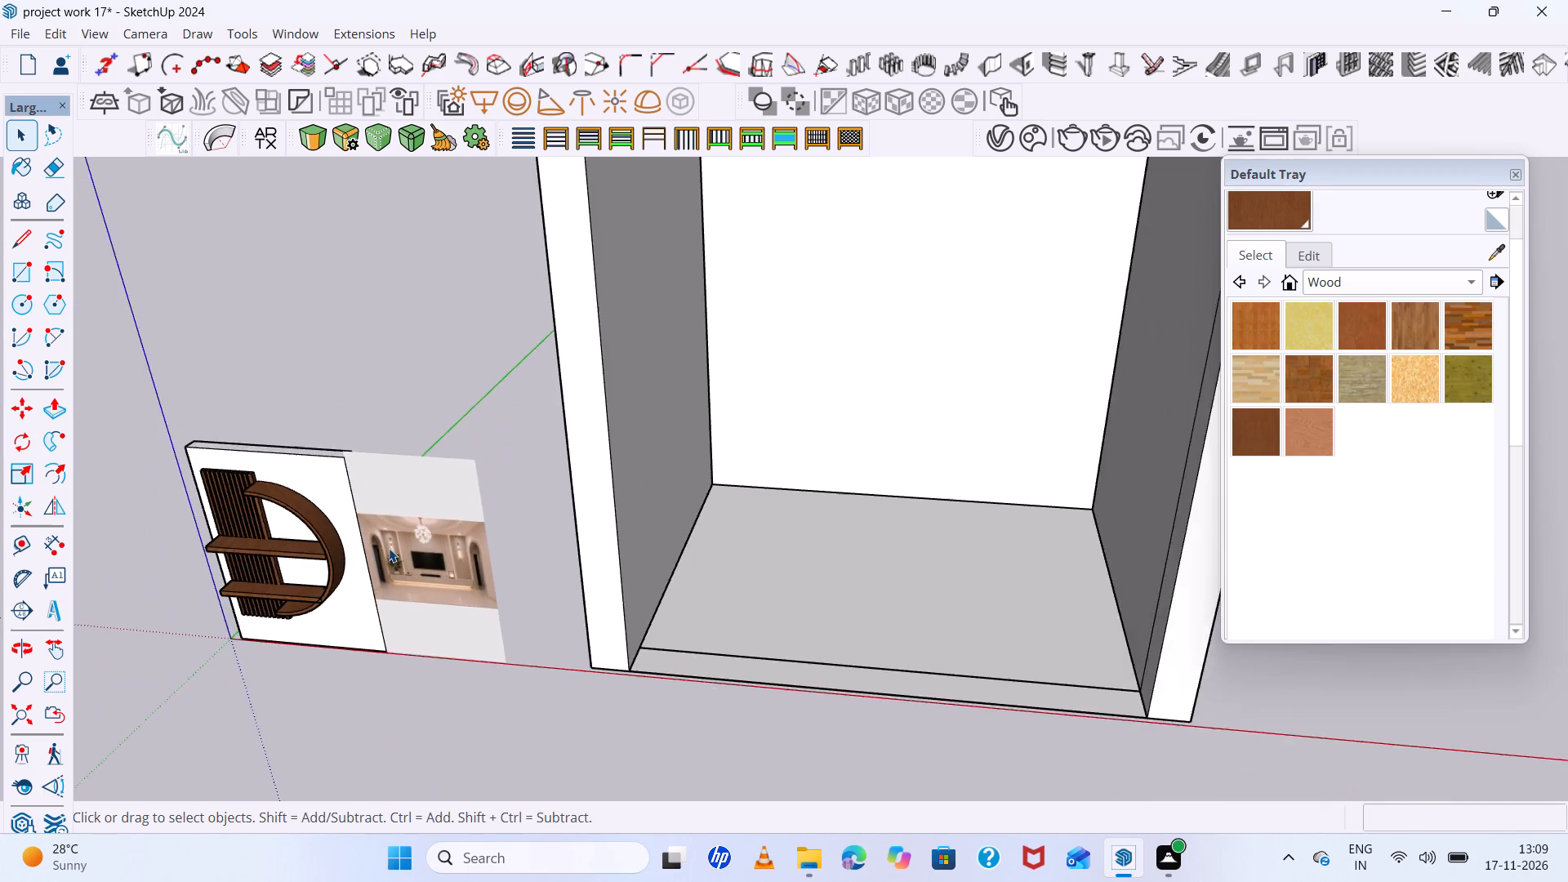
scroll(389, 548, down, 5)
Inside the group of the side wall nearest the reference image, draw a rectangle about 3'11" by 6'10" on its inner face, reaching the floor edge.
middle_drag(612, 535, 543, 549)
click(569, 476)
click(565, 476)
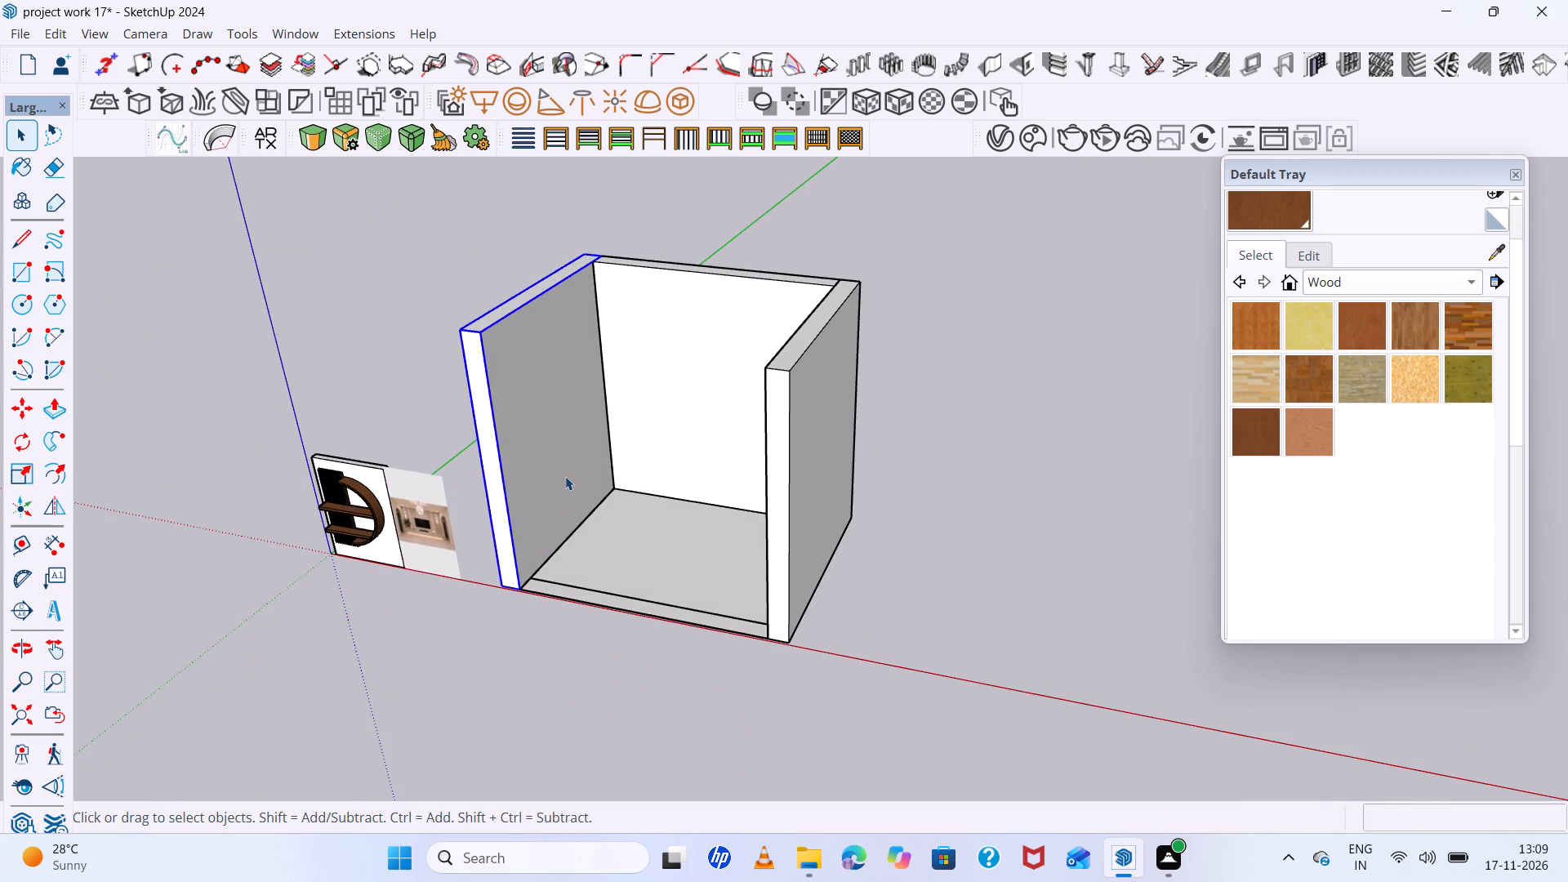
click(565, 476)
middle_drag(565, 476, 519, 487)
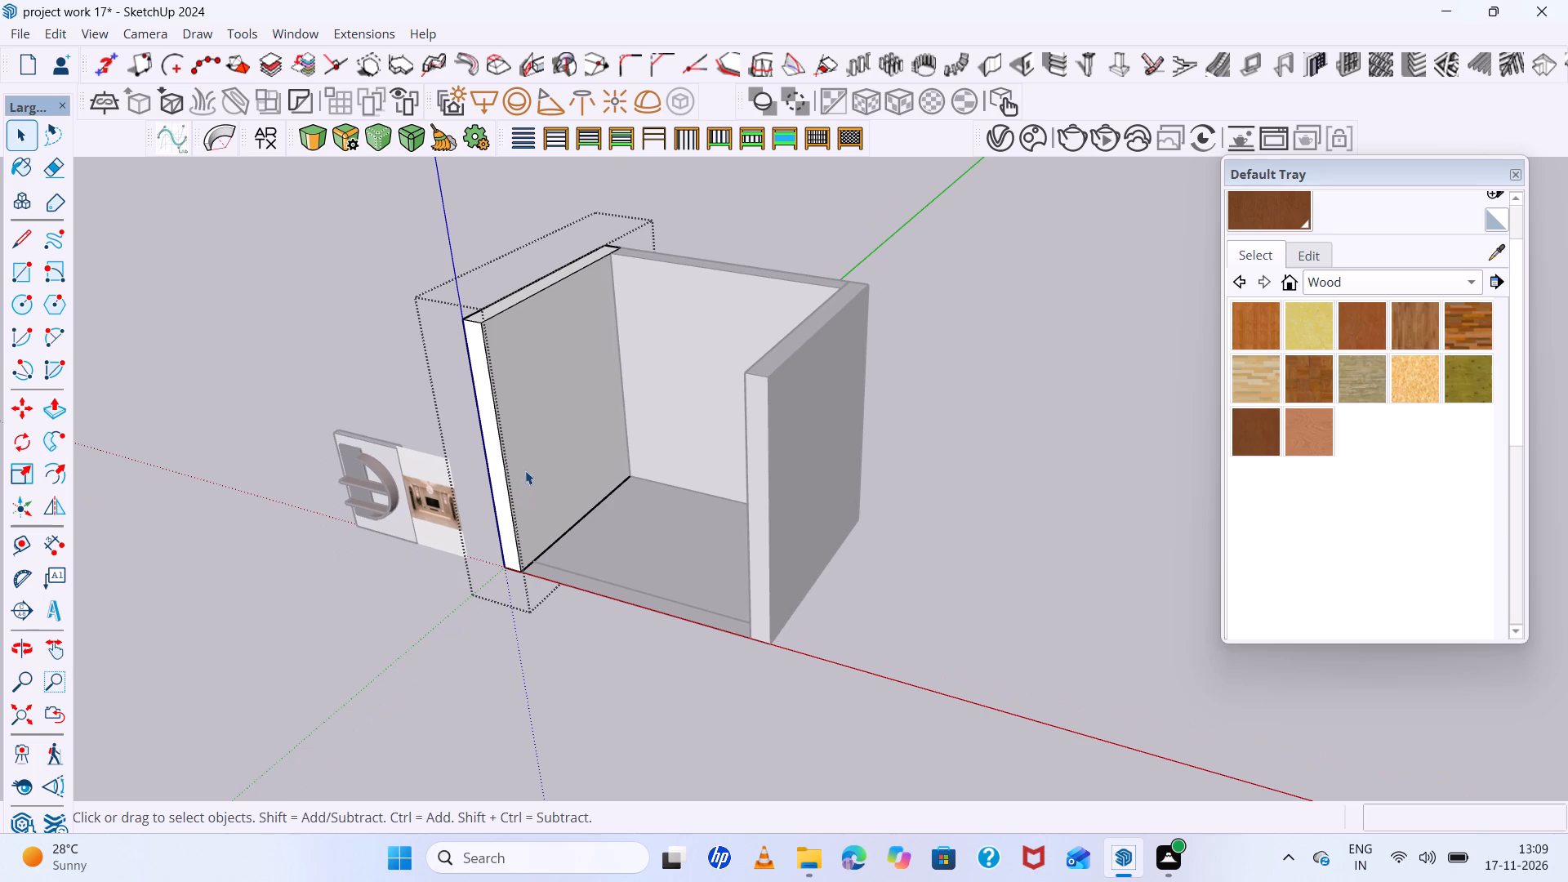
scroll(530, 391, up, 4)
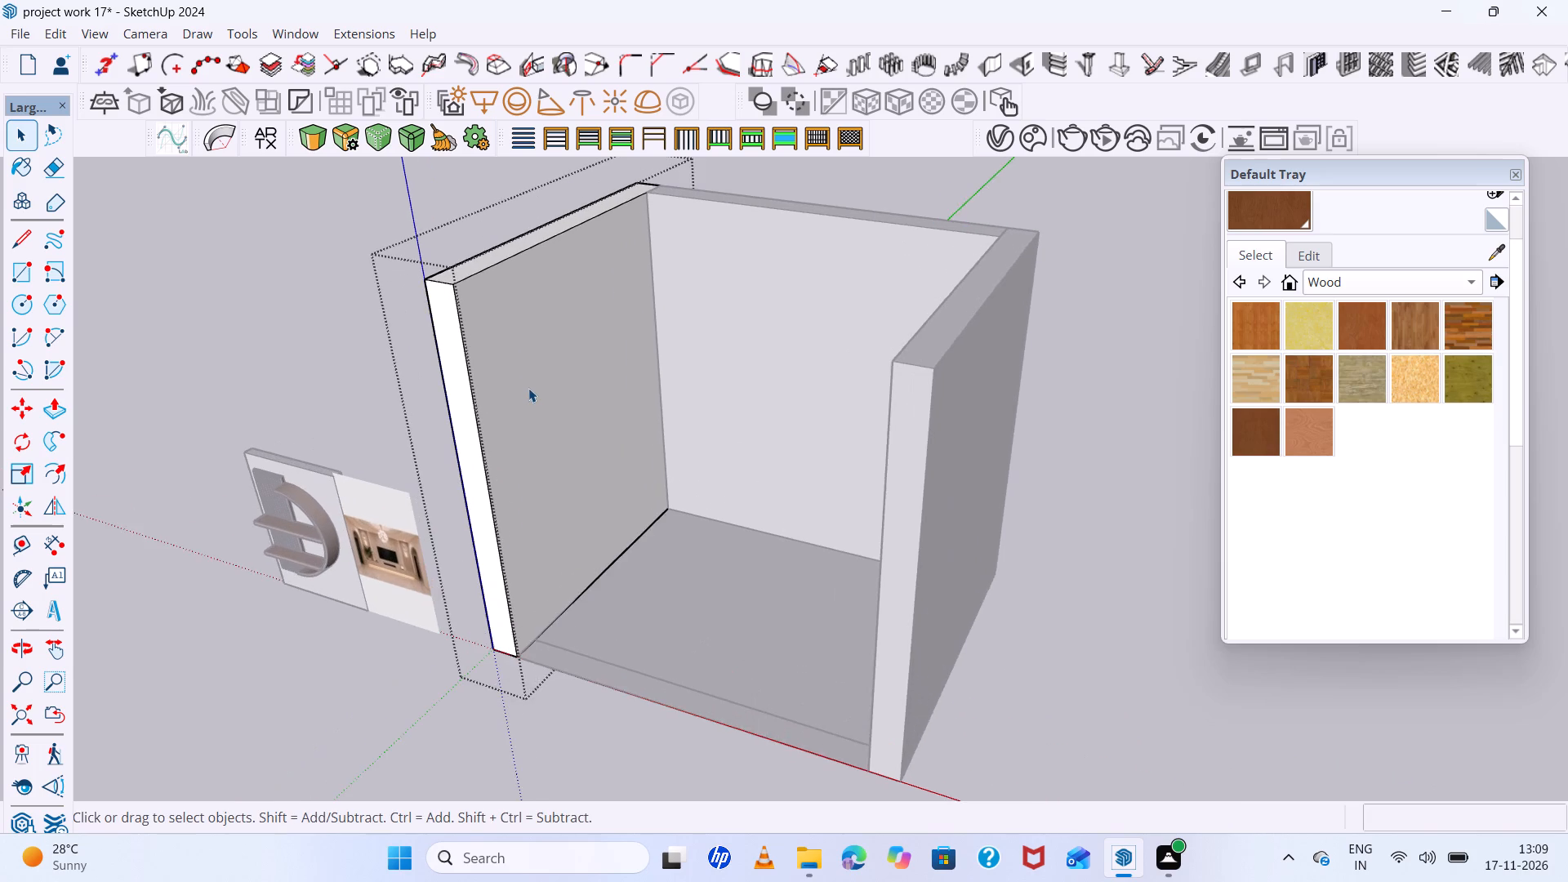
middle_drag(528, 388, 498, 388)
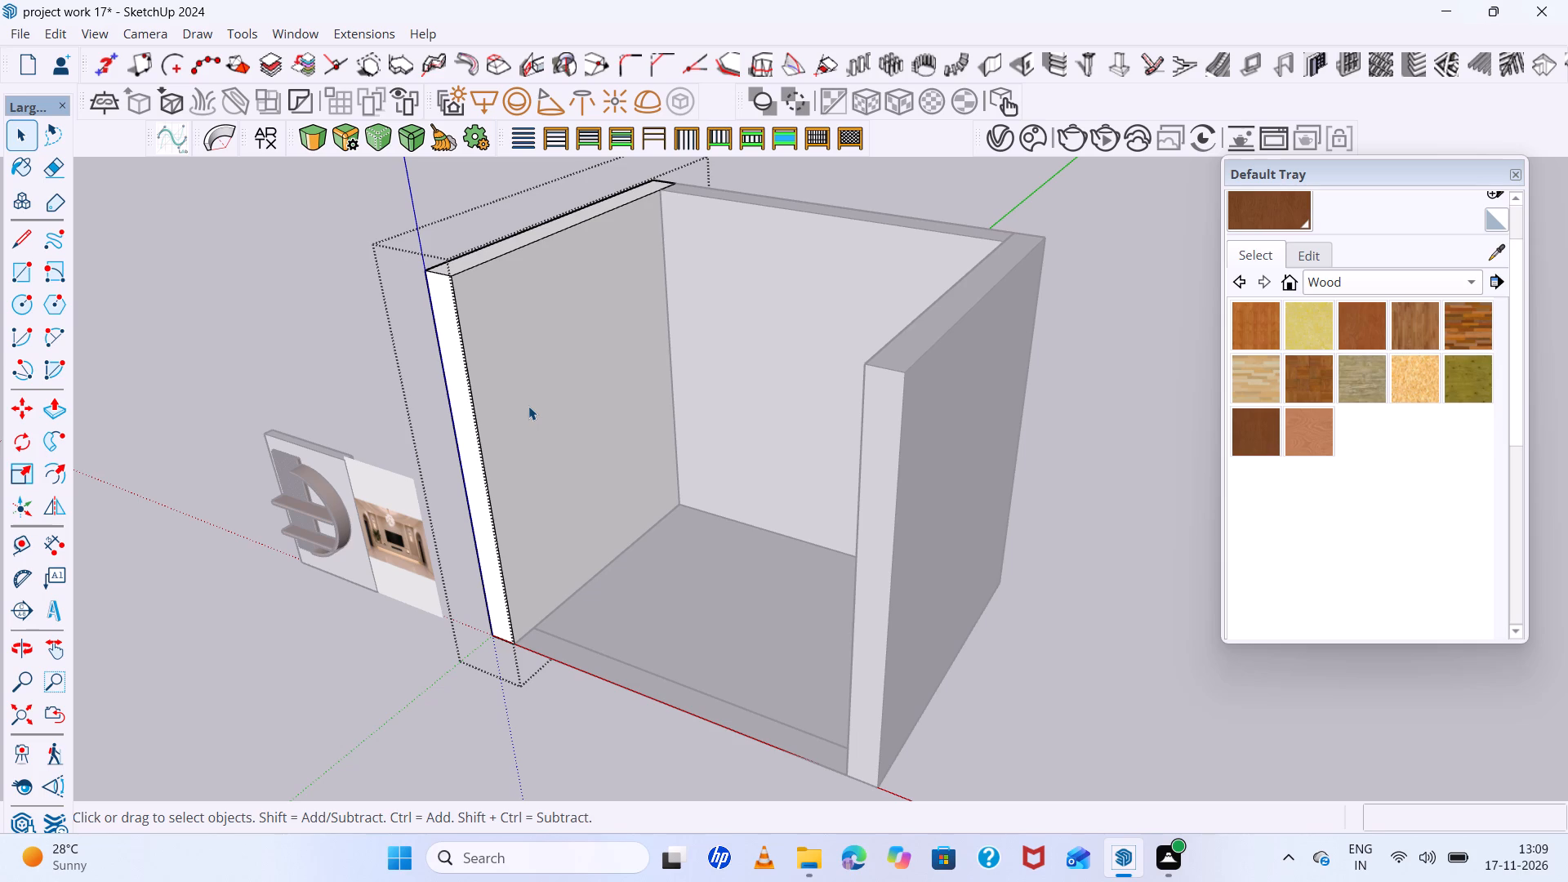
key(r)
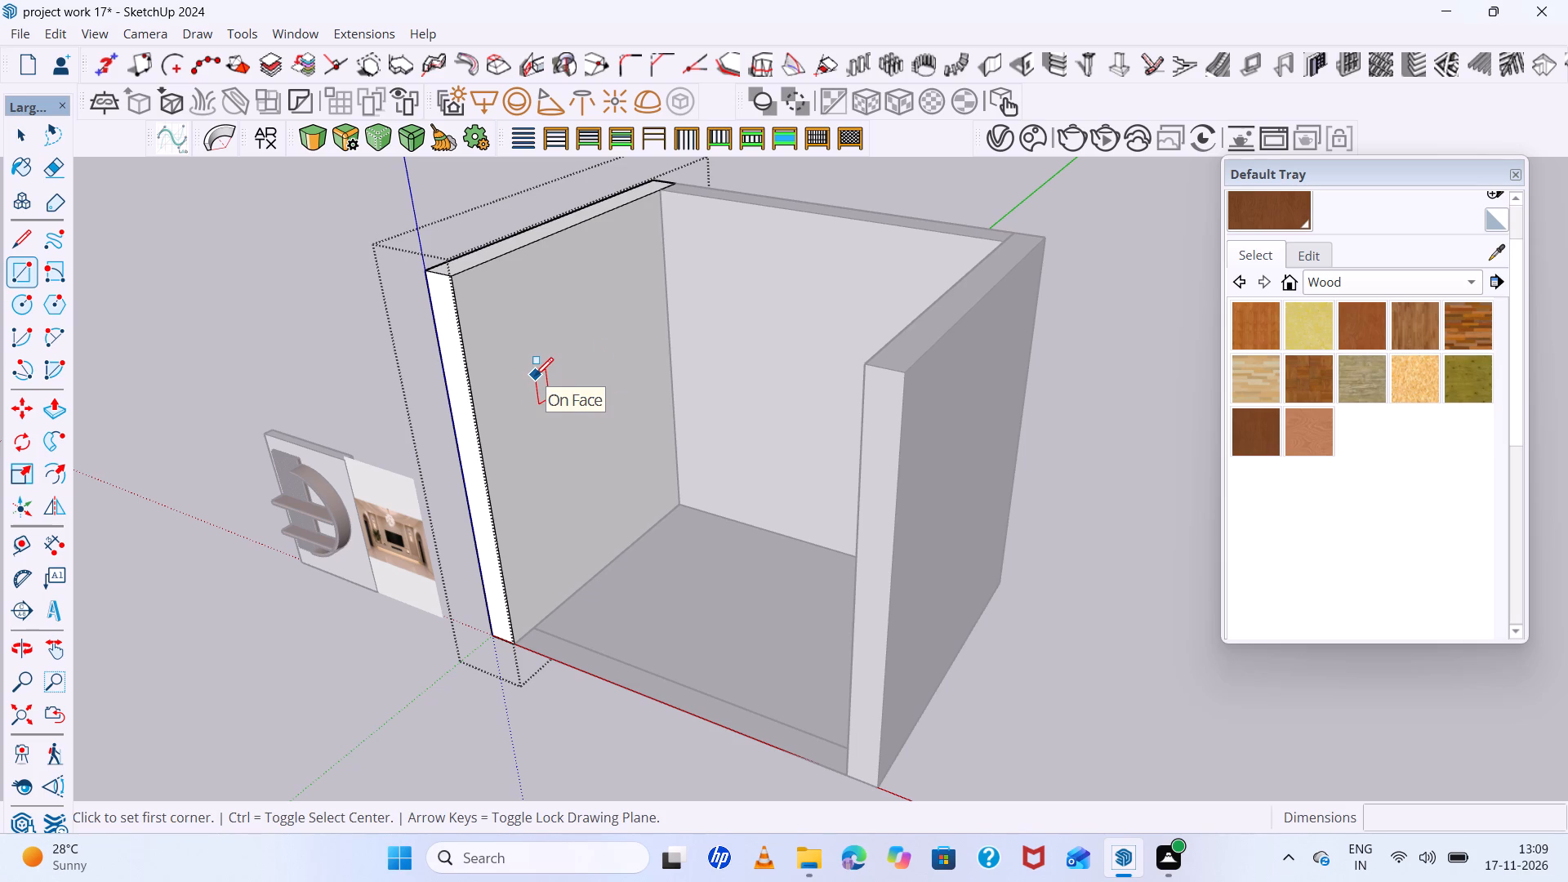
click(535, 376)
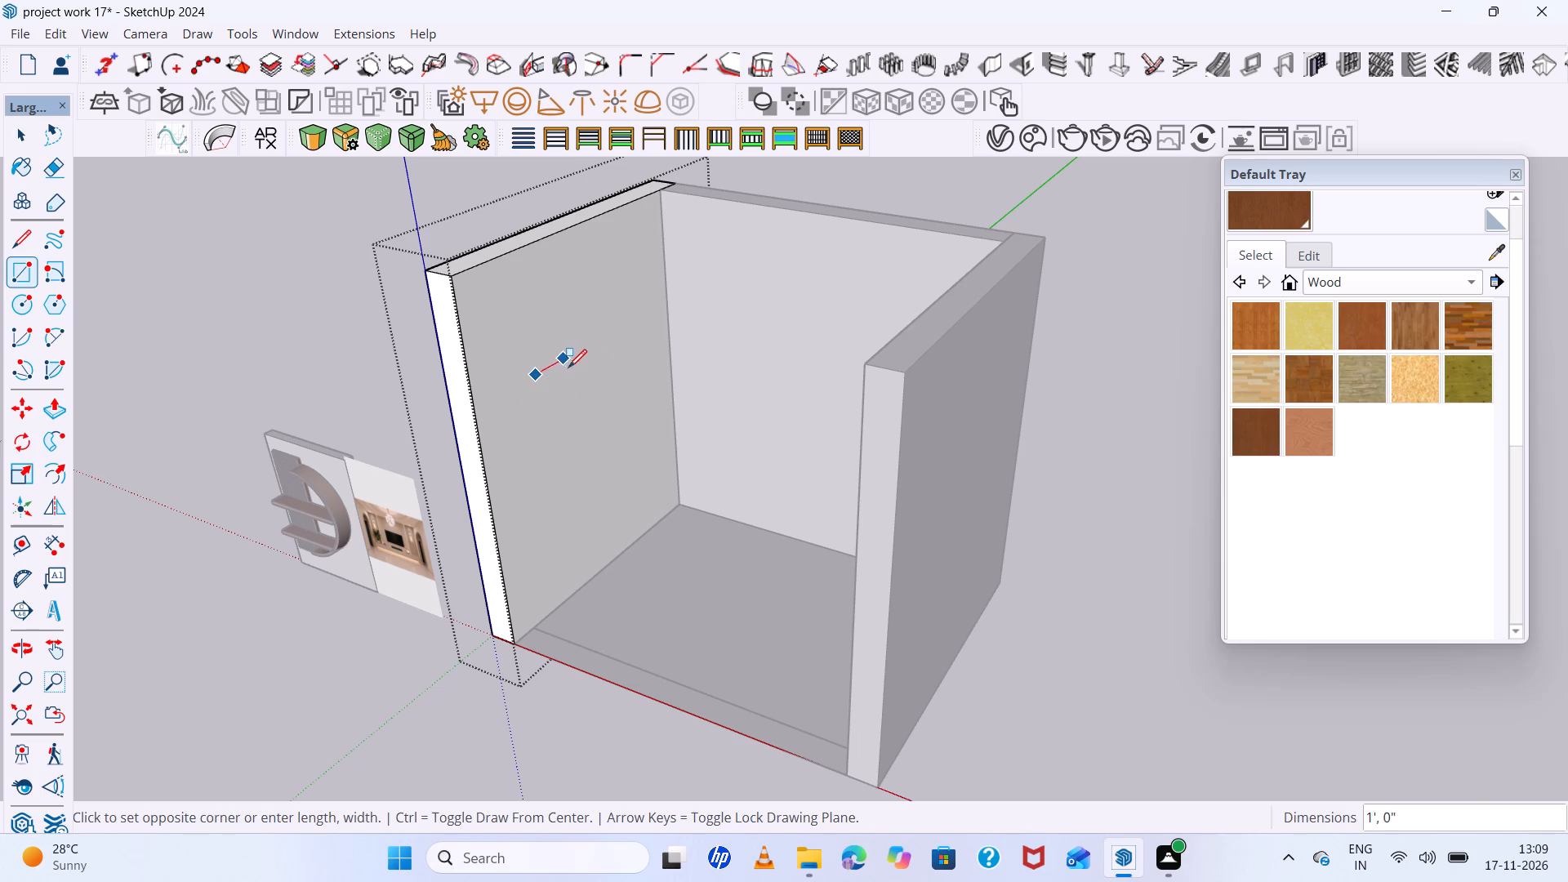
scroll(654, 486, up, 5)
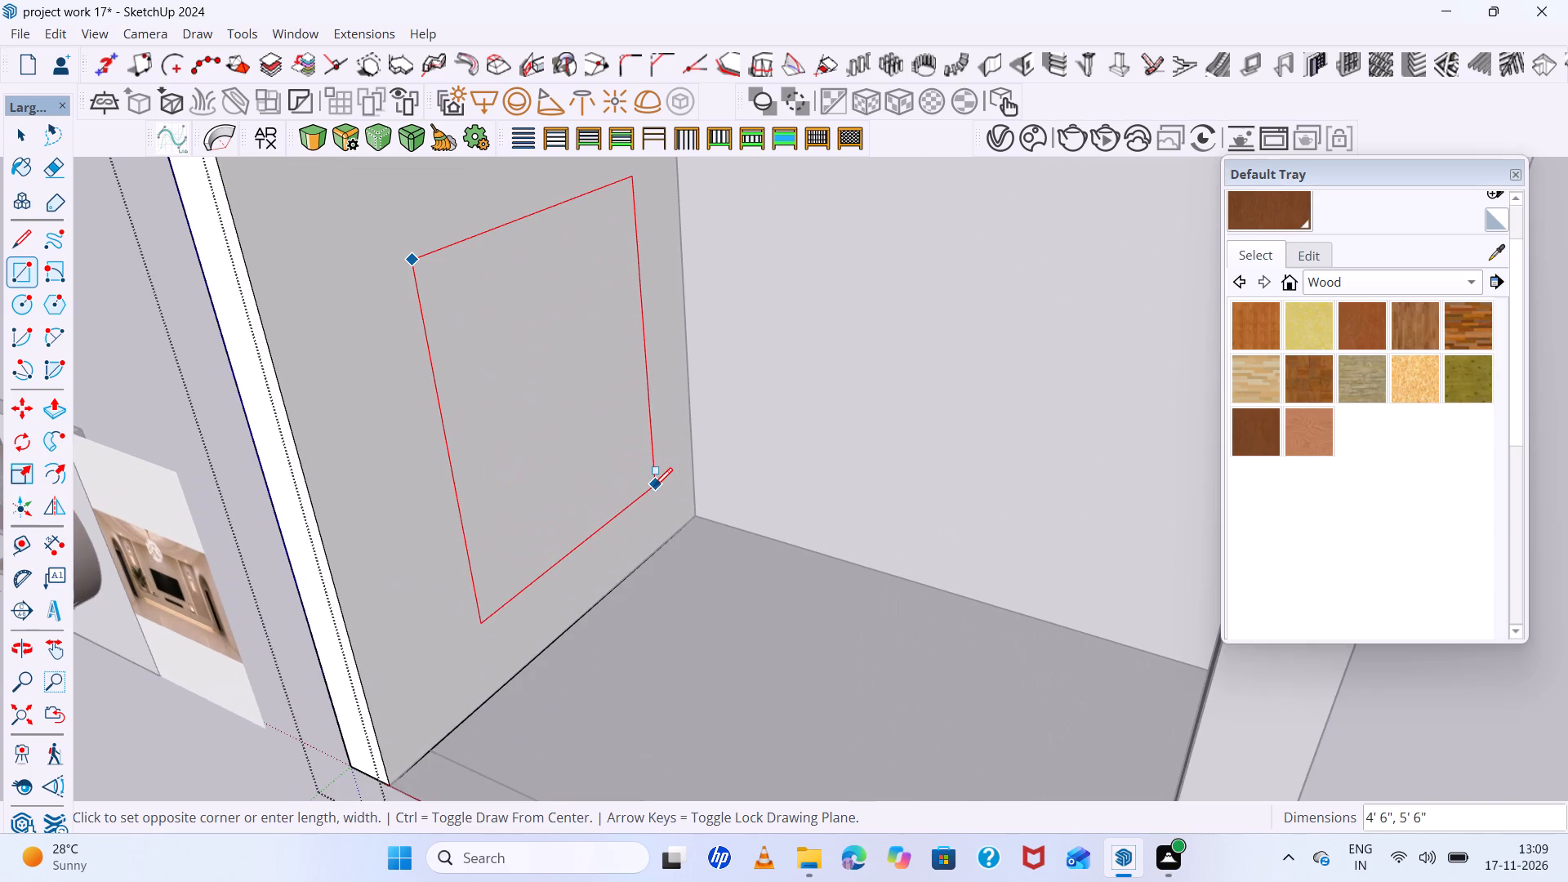
click(644, 563)
scroll(621, 570, down, 5)
scroll(661, 588, up, 1)
middle_drag(661, 587, 657, 570)
key(space)
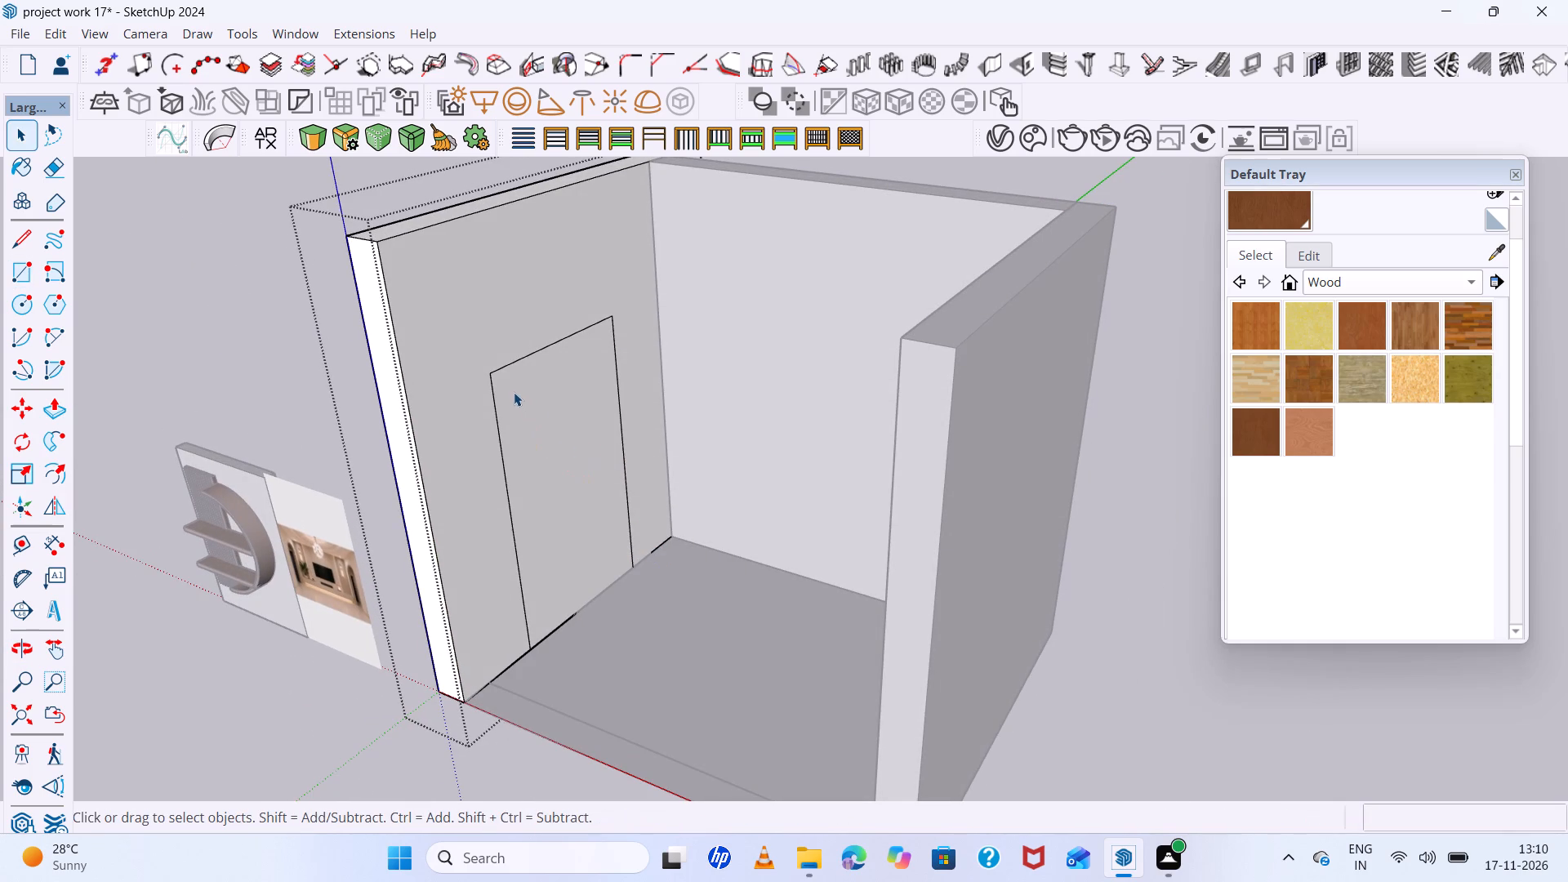
Draw a two-point arc with a 1'6" bulge across the rectangle's upper corners to form an arched top.
key(a)
scroll(499, 359, up, 3)
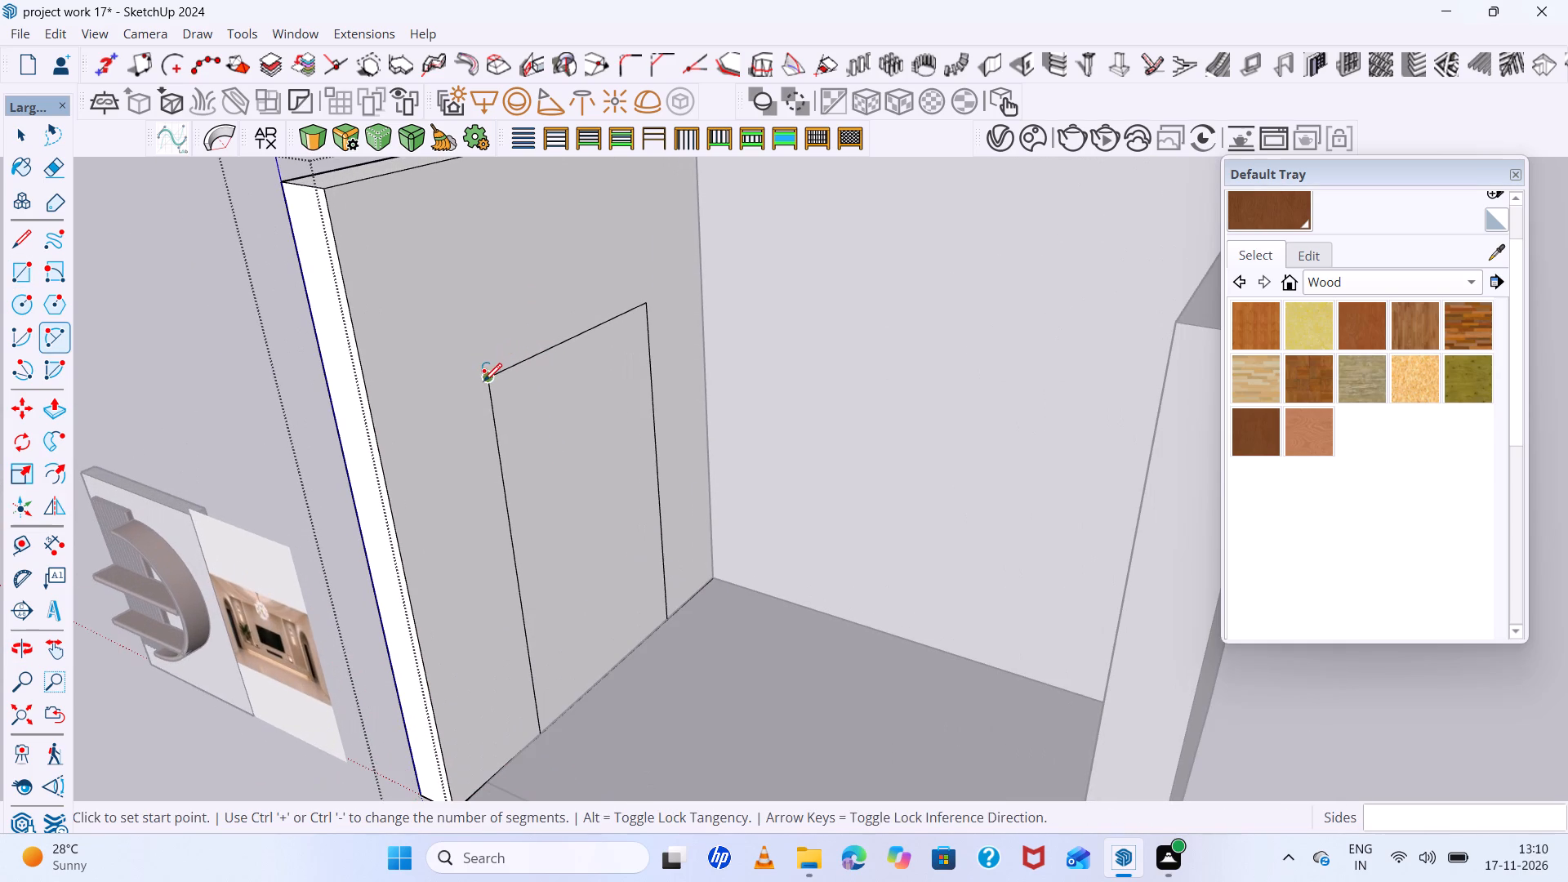
click(483, 381)
click(648, 305)
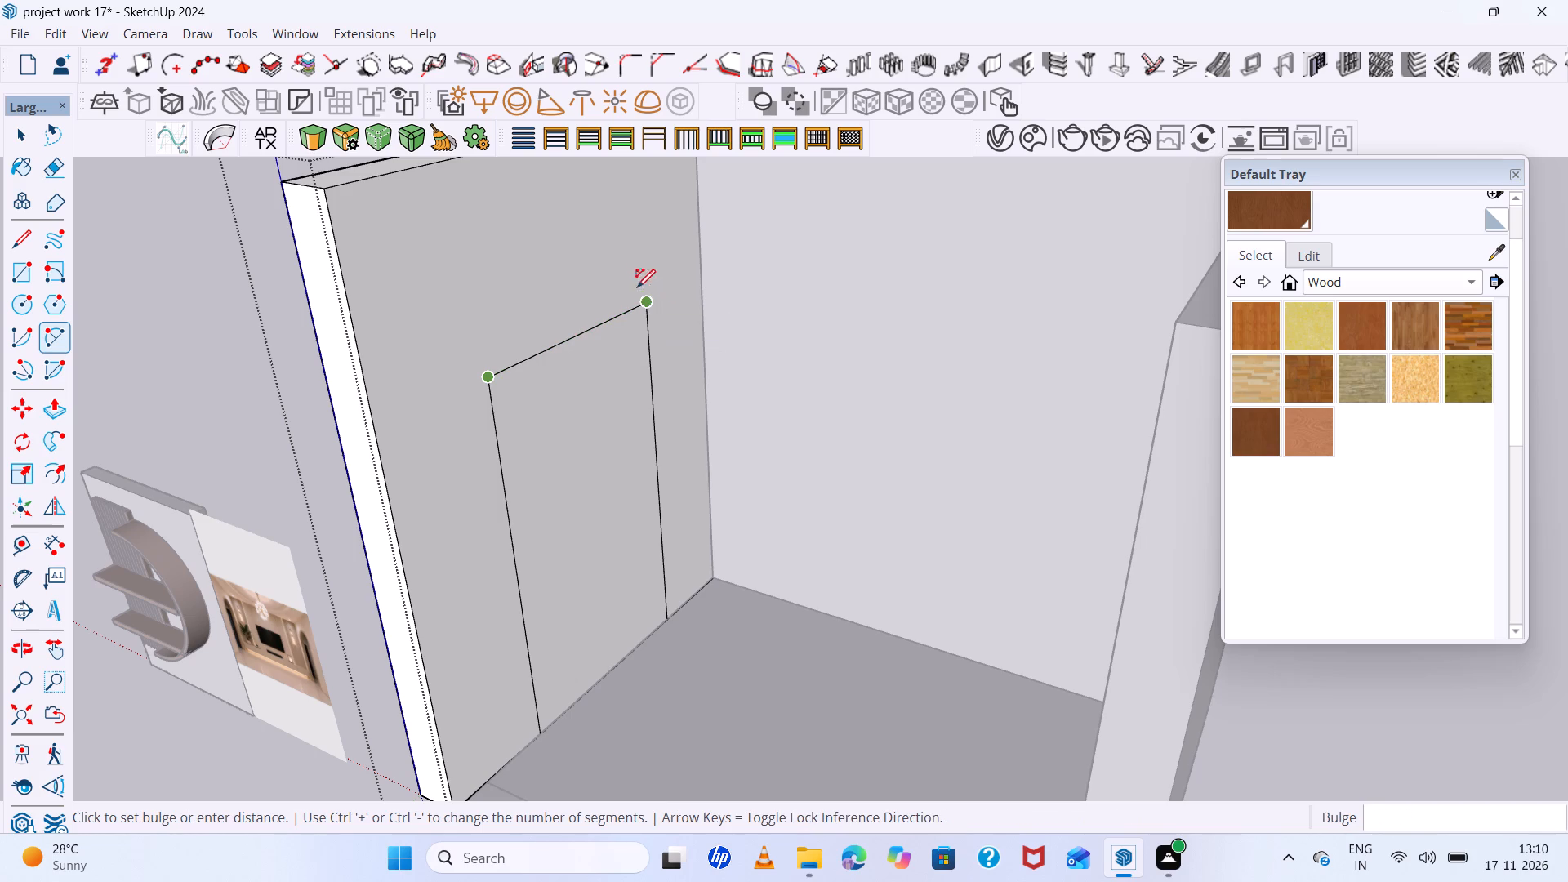
click(608, 230)
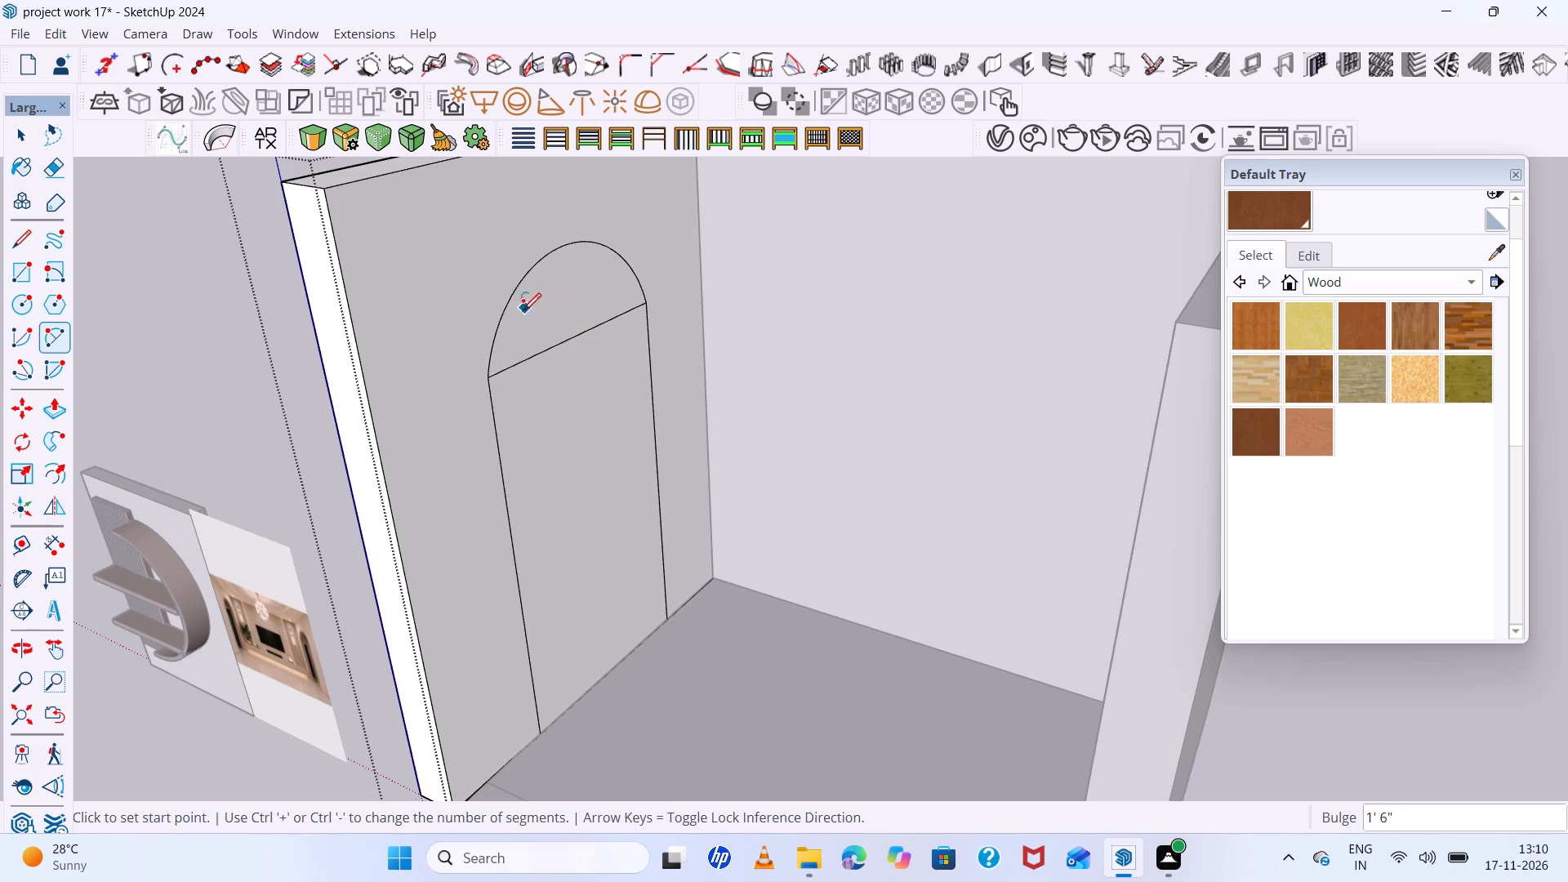
Erase the straight line between the arc and the rectangle to leave one continuous arched door outline.
scroll(519, 319, up, 4)
key(space)
key(e)
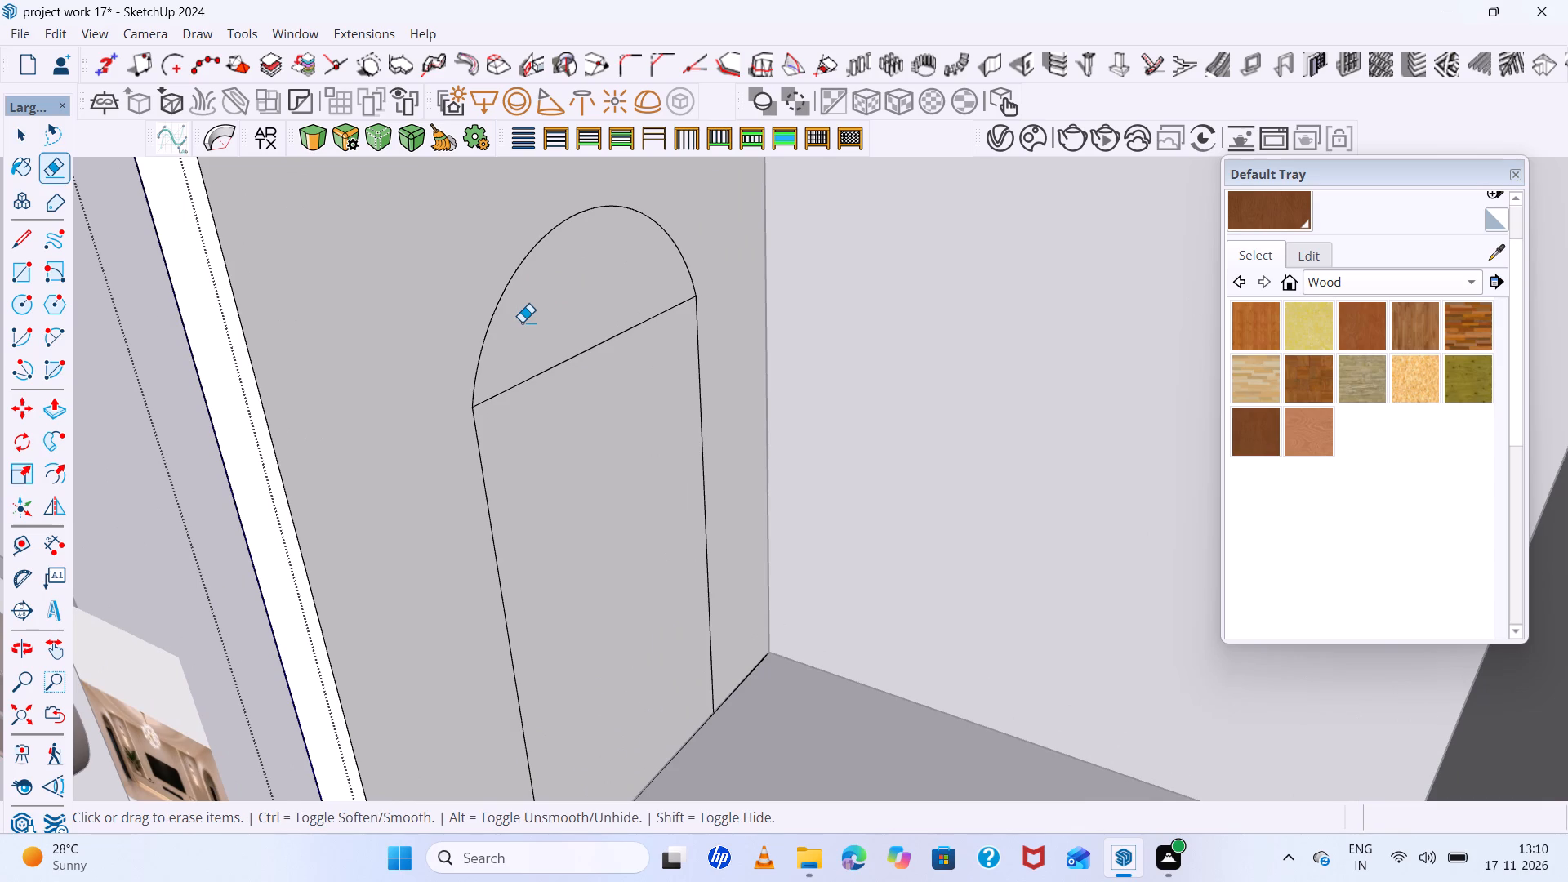
drag(529, 331, 548, 416)
scroll(546, 423, down, 12)
middle_drag(558, 443, 555, 604)
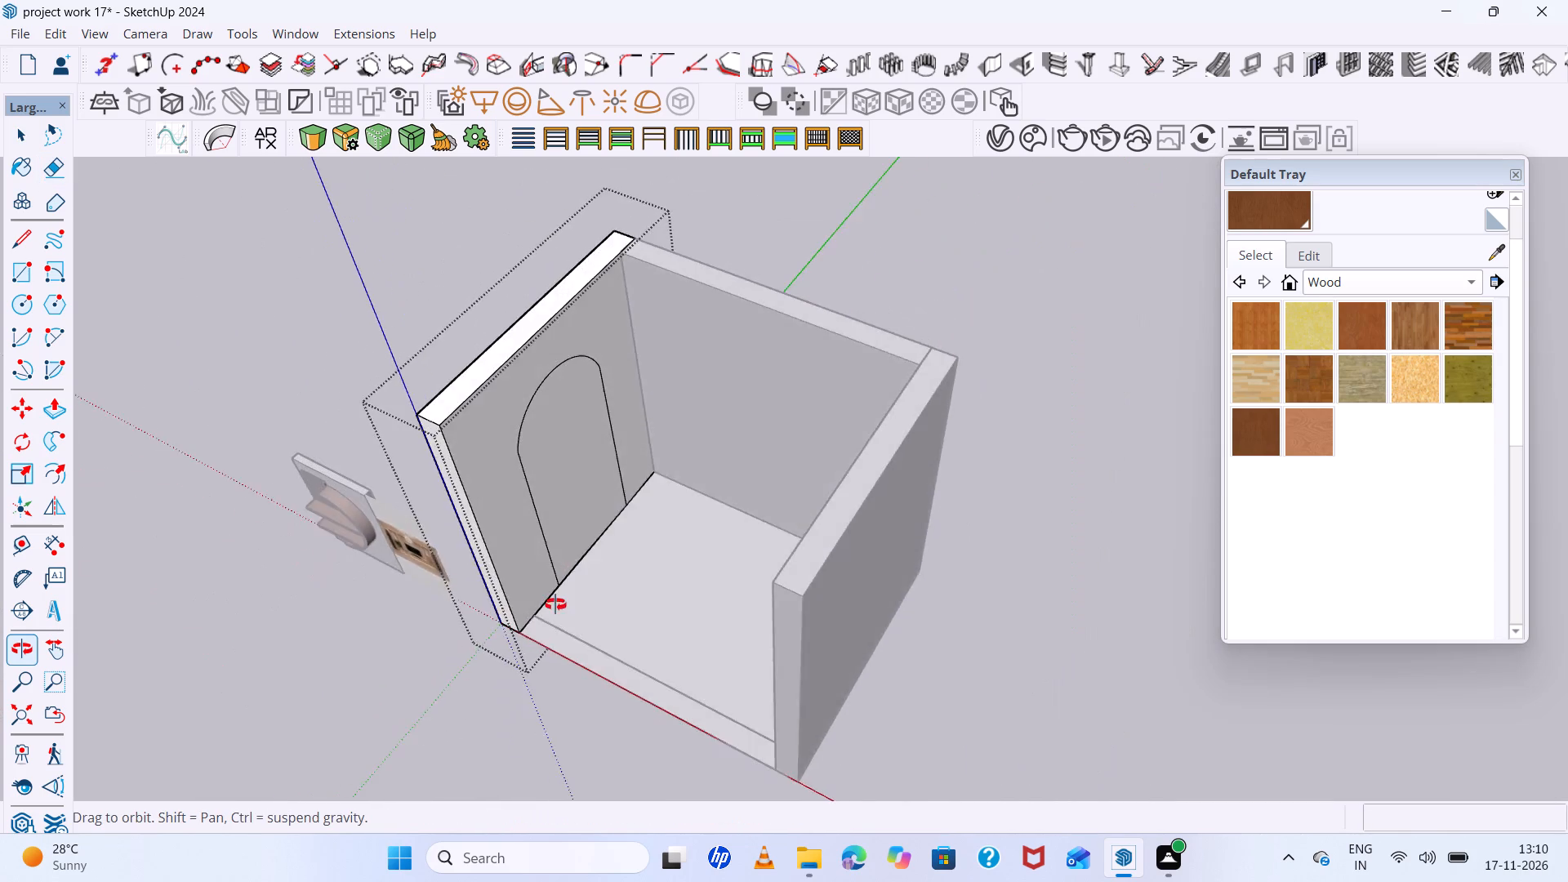
middle_drag(555, 604, 562, 502)
key(space)
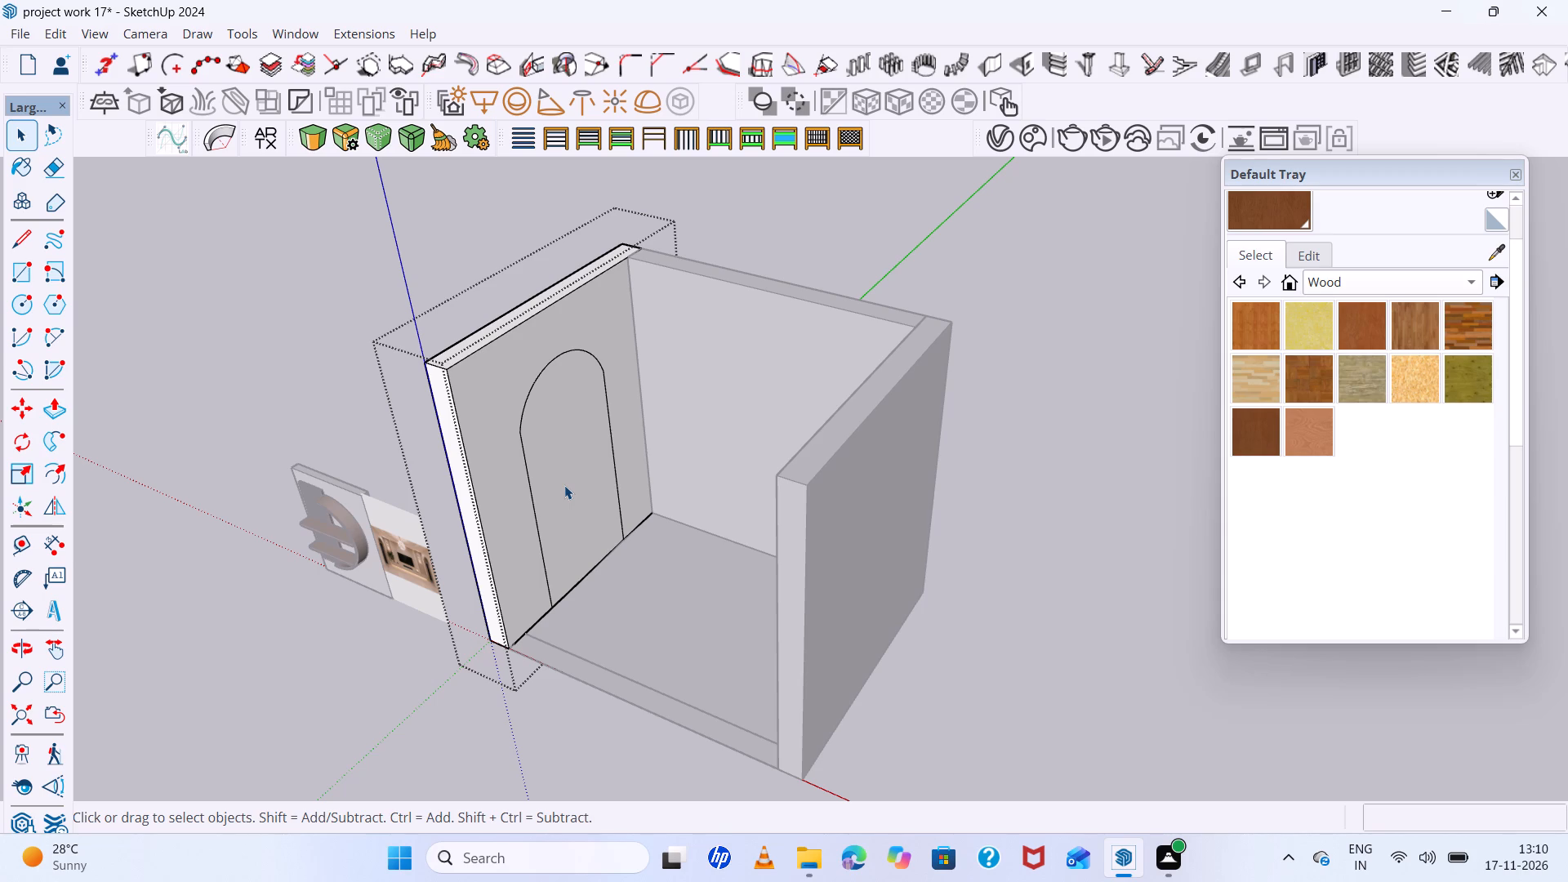
Examine the arched outline's proportions and placement on the side wall relative to the whole room.
scroll(553, 486, down, 10)
scroll(554, 486, up, 5)
middle_drag(554, 486, 550, 439)
scroll(554, 416, up, 7)
scroll(621, 372, down, 7)
middle_drag(621, 376, 614, 350)
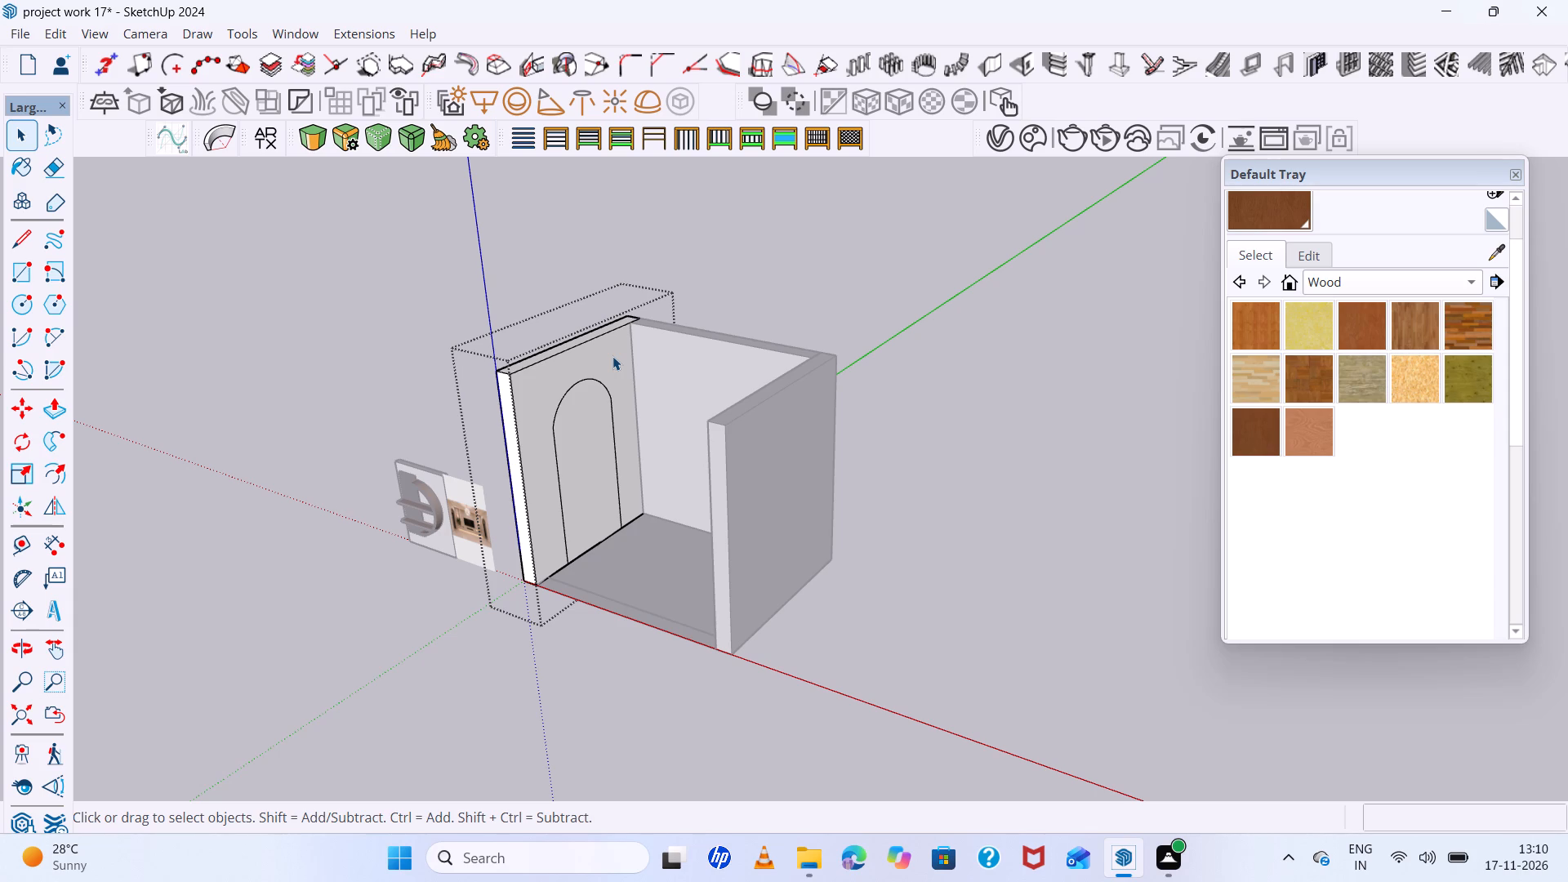
scroll(612, 356, down, 5)
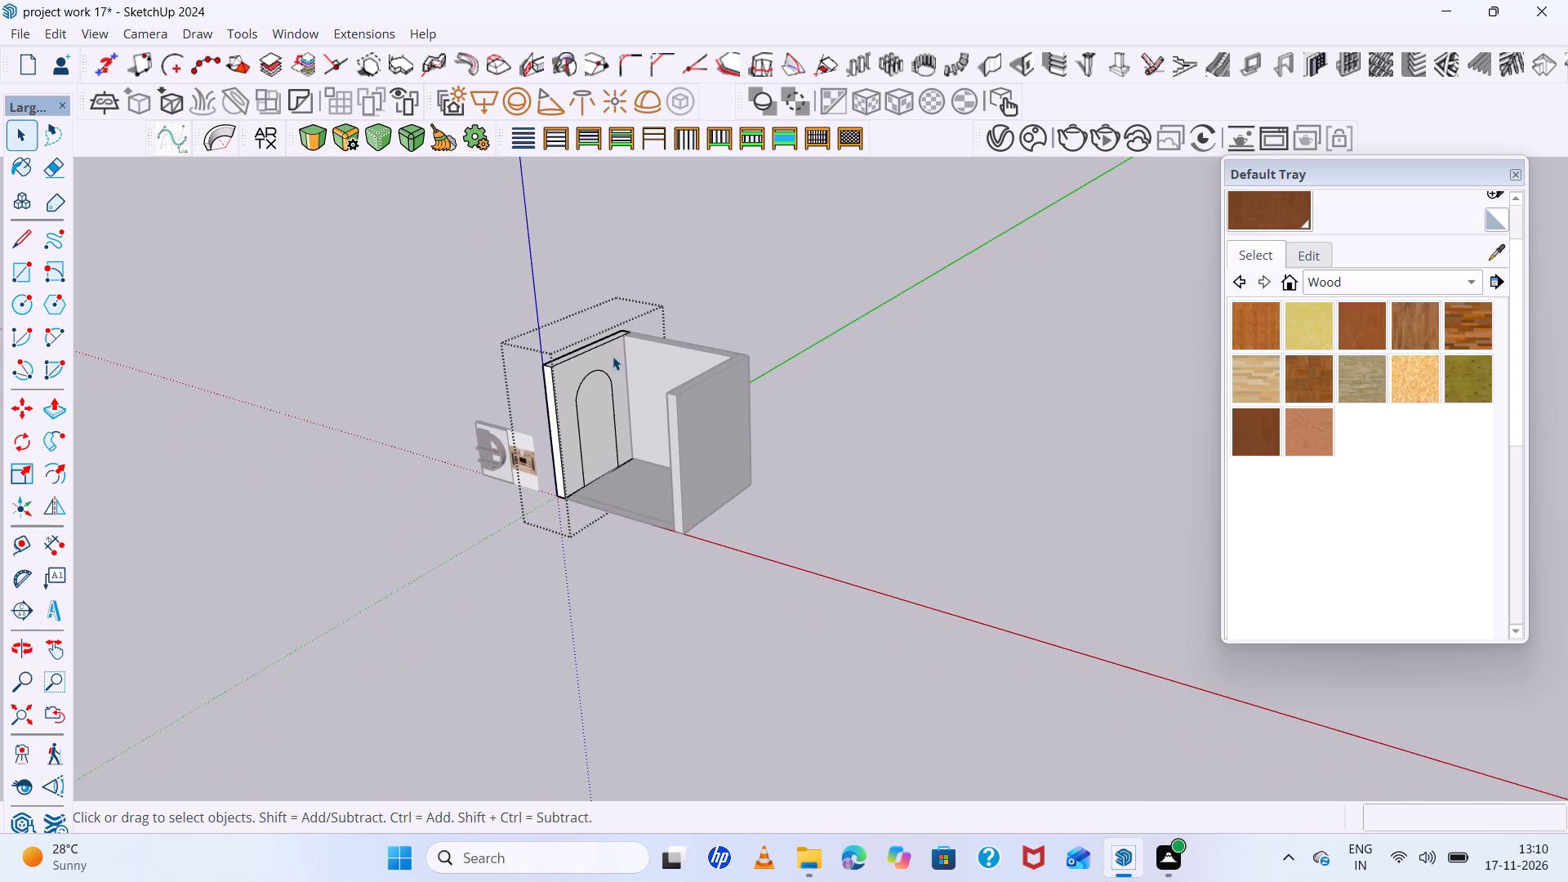
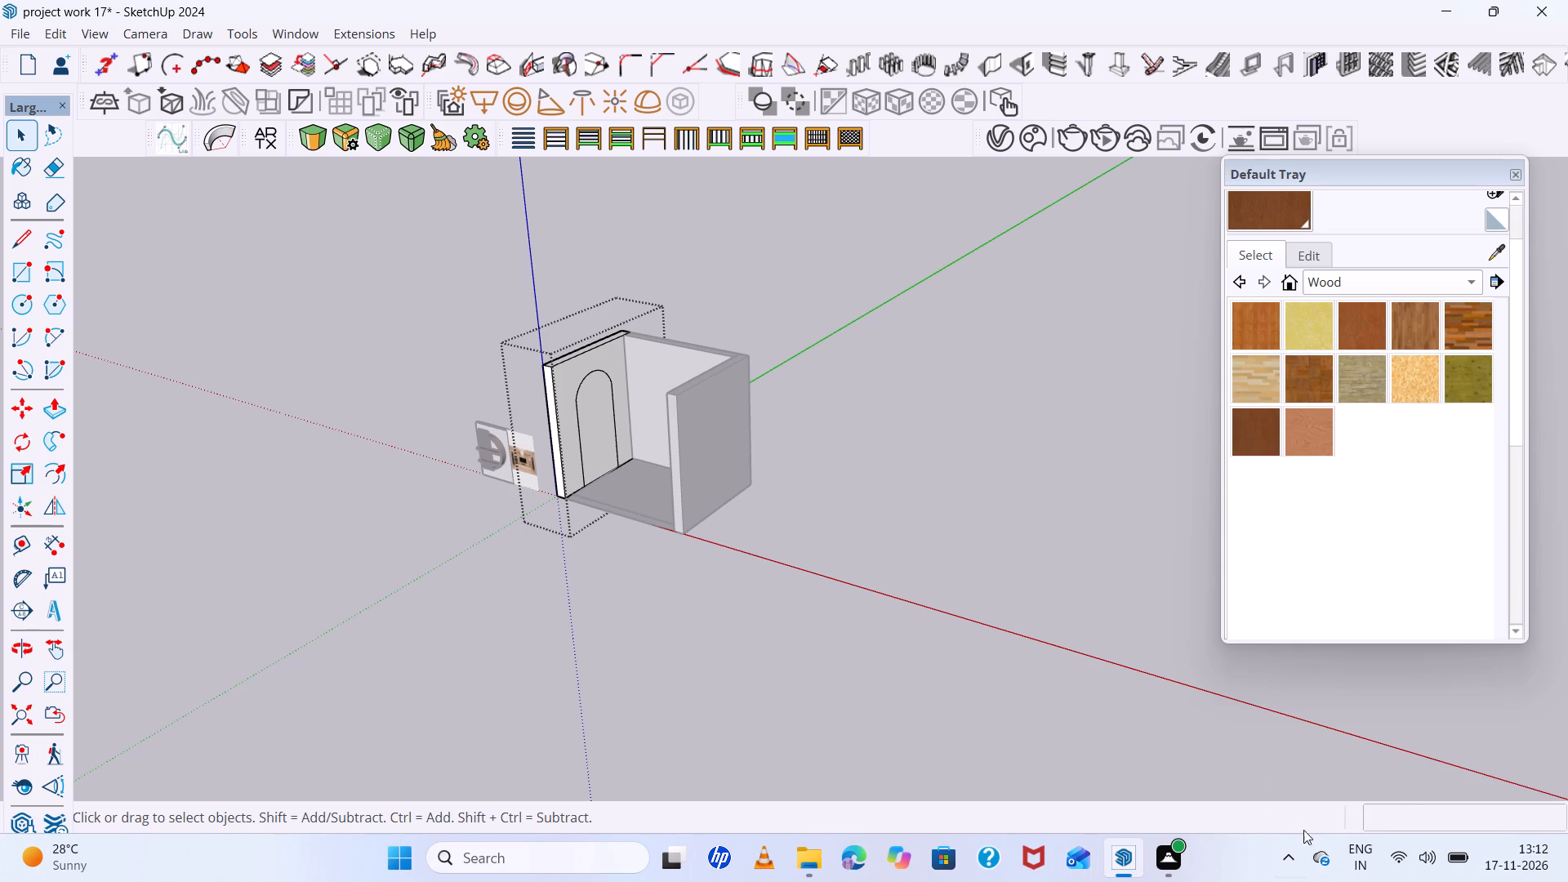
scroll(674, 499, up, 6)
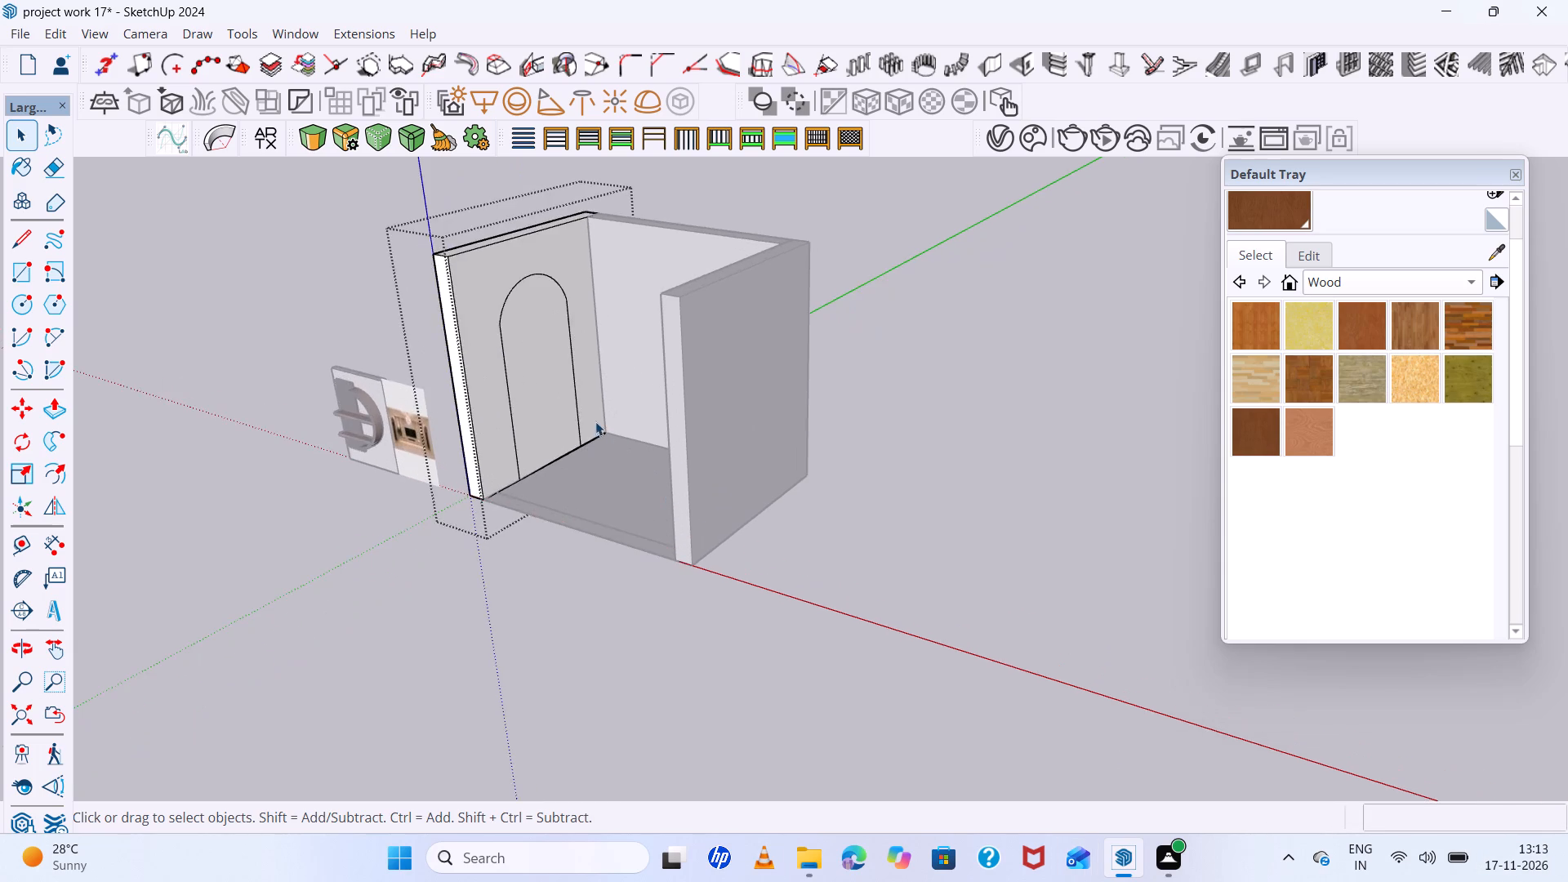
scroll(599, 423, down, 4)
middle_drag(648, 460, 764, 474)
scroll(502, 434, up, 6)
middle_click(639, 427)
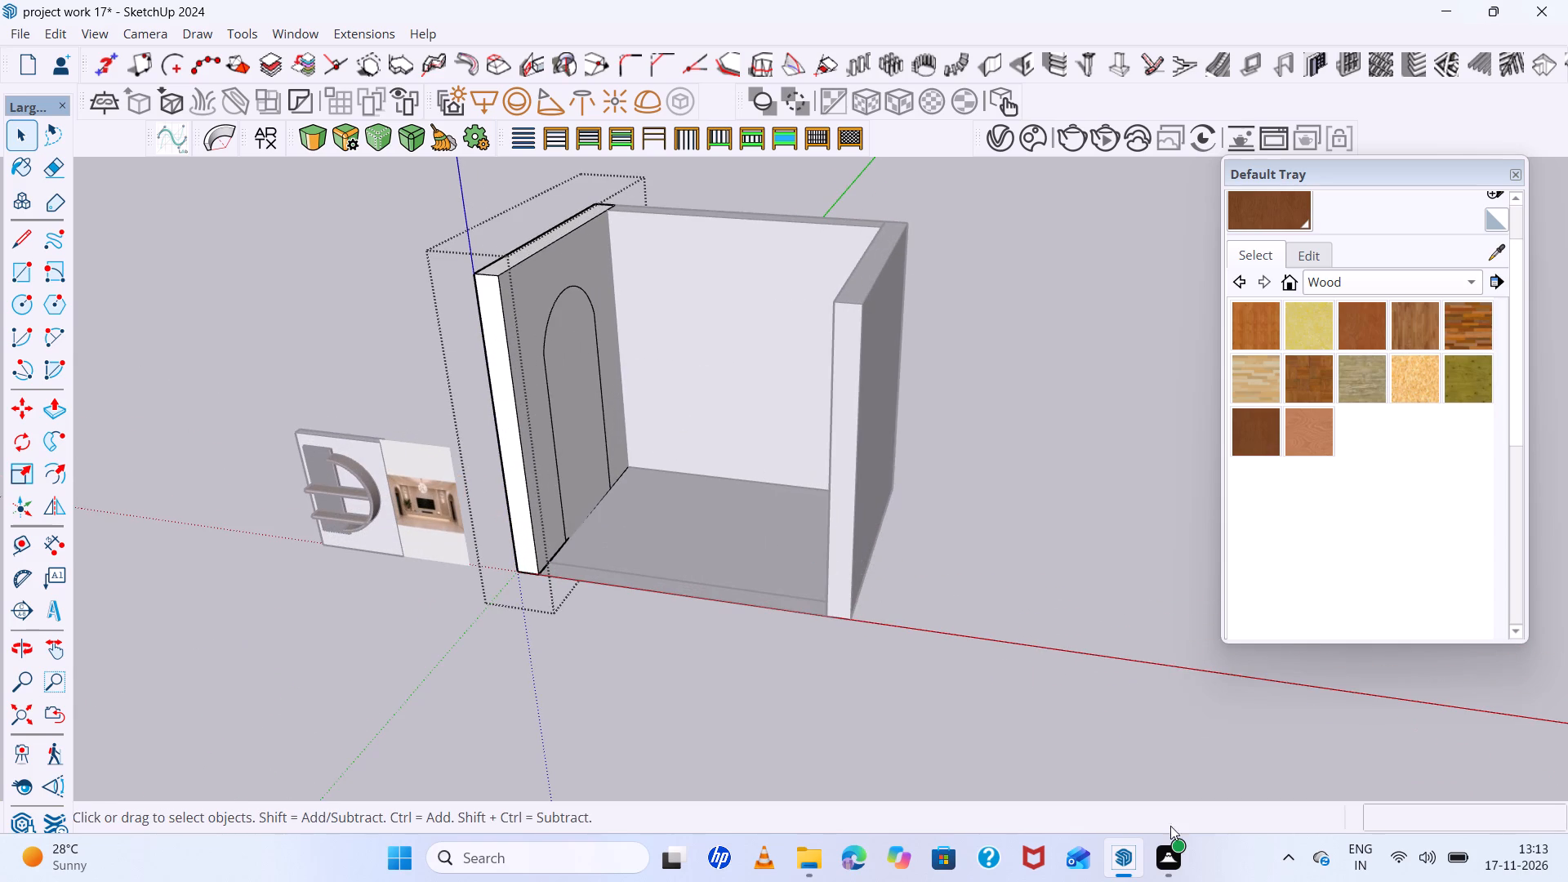
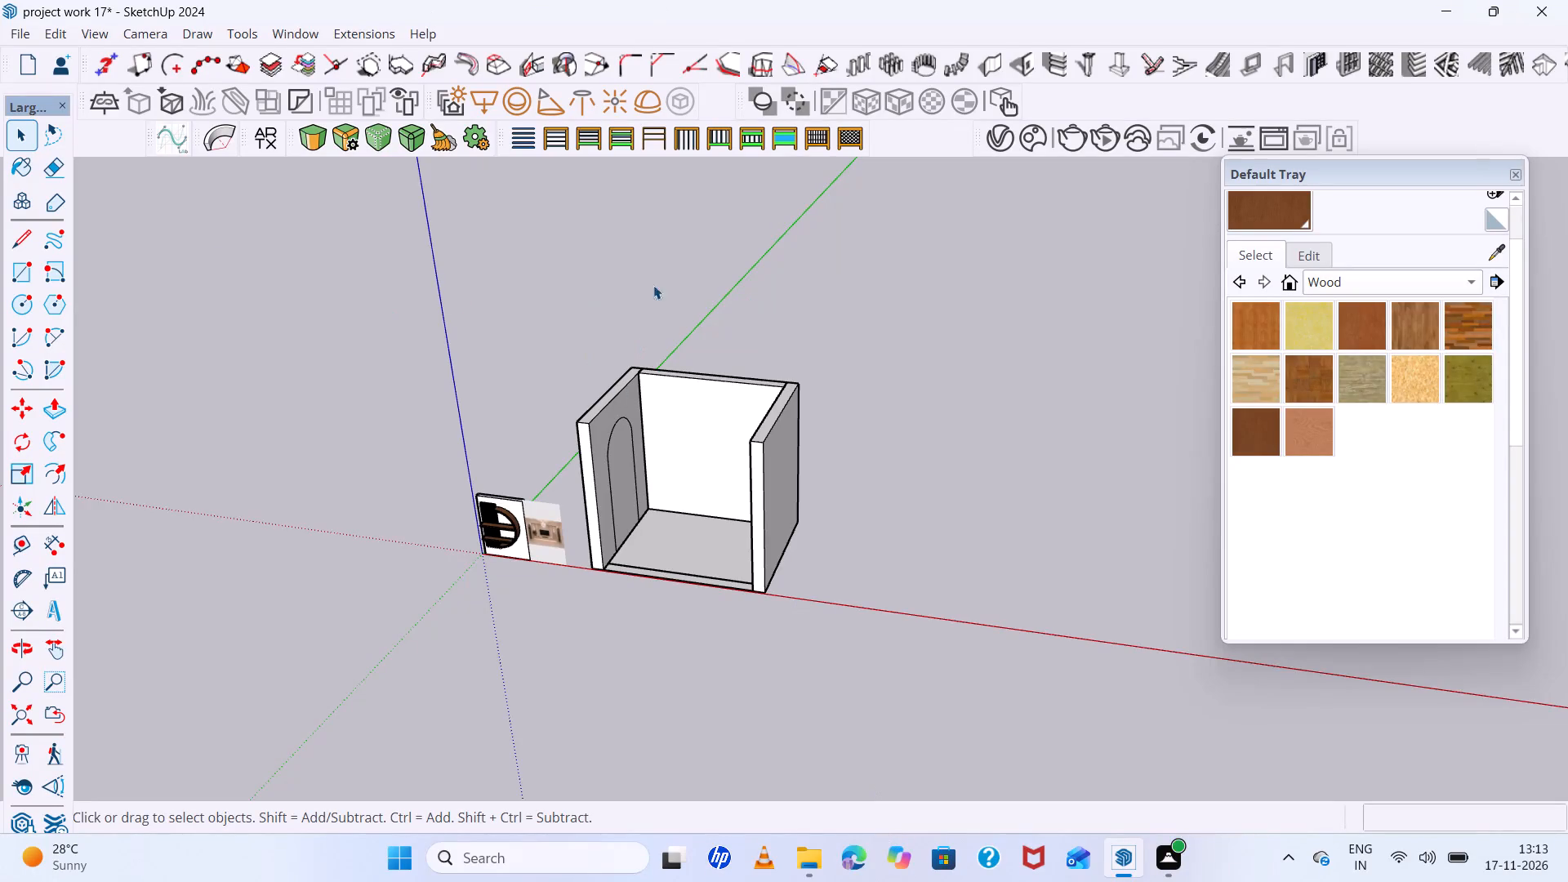
Push the arched face through the side wall by 9" to cut an arched opening.
scroll(532, 372, down, 2)
scroll(595, 427, up, 7)
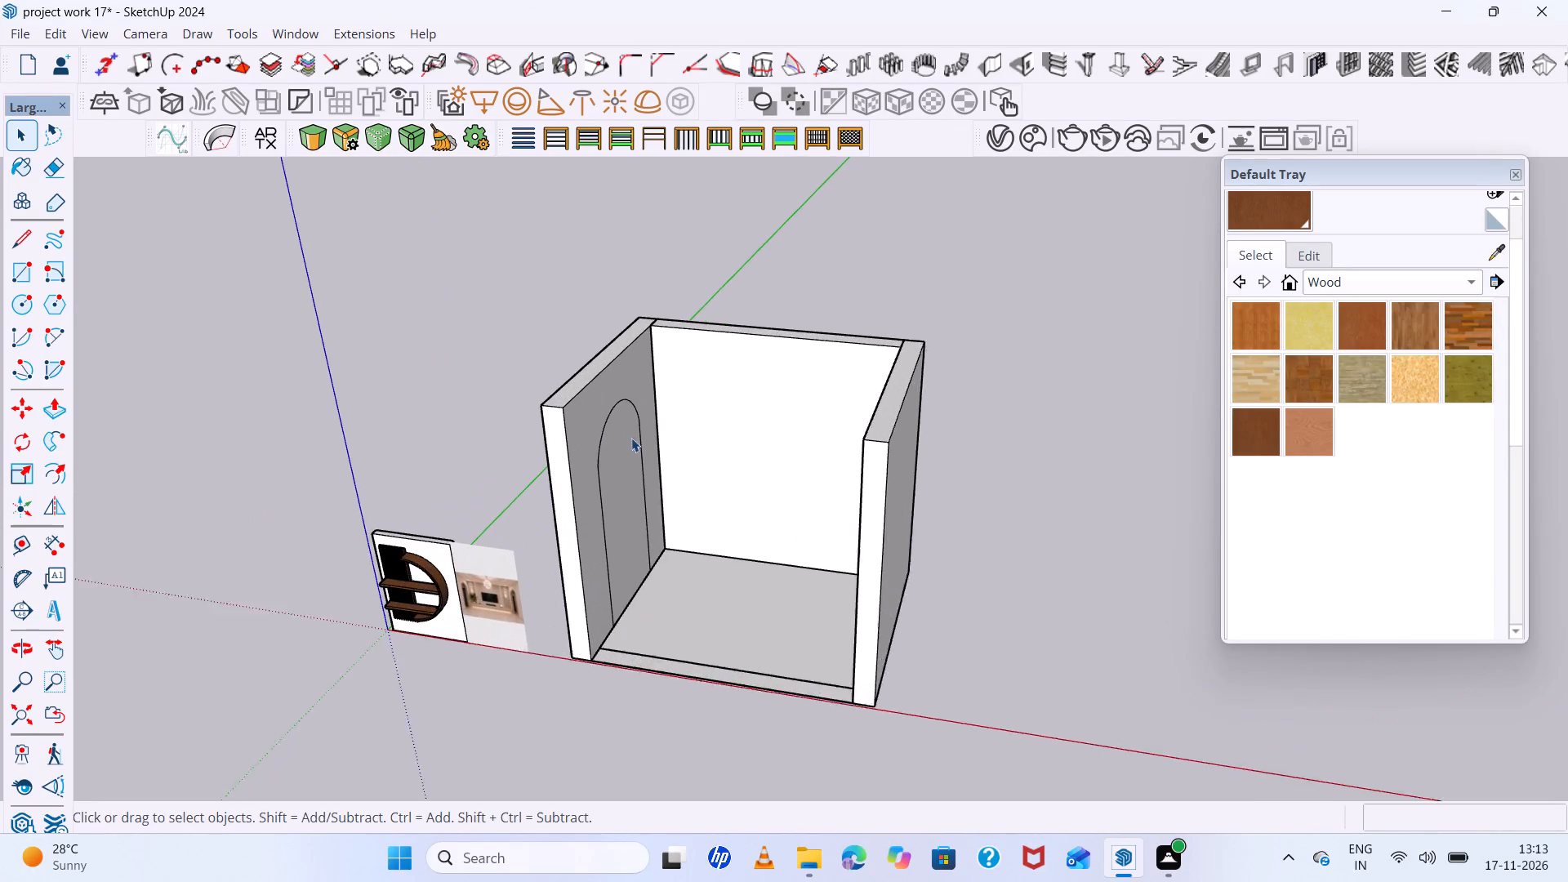
scroll(631, 438, up, 1)
middle_click(623, 440)
scroll(610, 436, up, 4)
scroll(608, 435, down, 4)
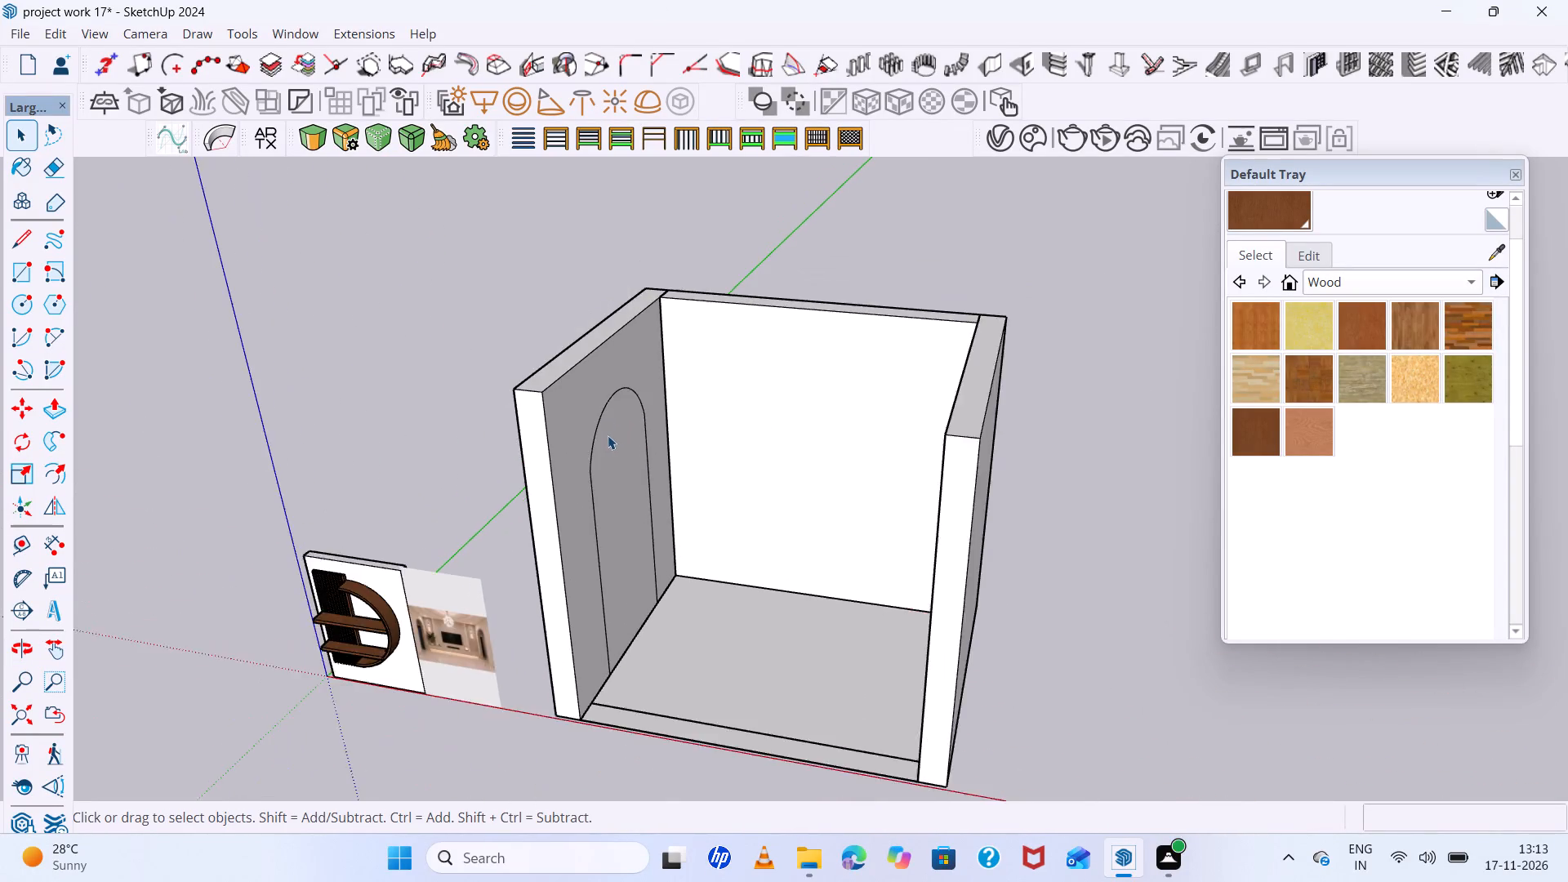
middle_drag(602, 435, 487, 435)
scroll(683, 397, up, 5)
scroll(586, 397, down, 4)
middle_click(586, 398)
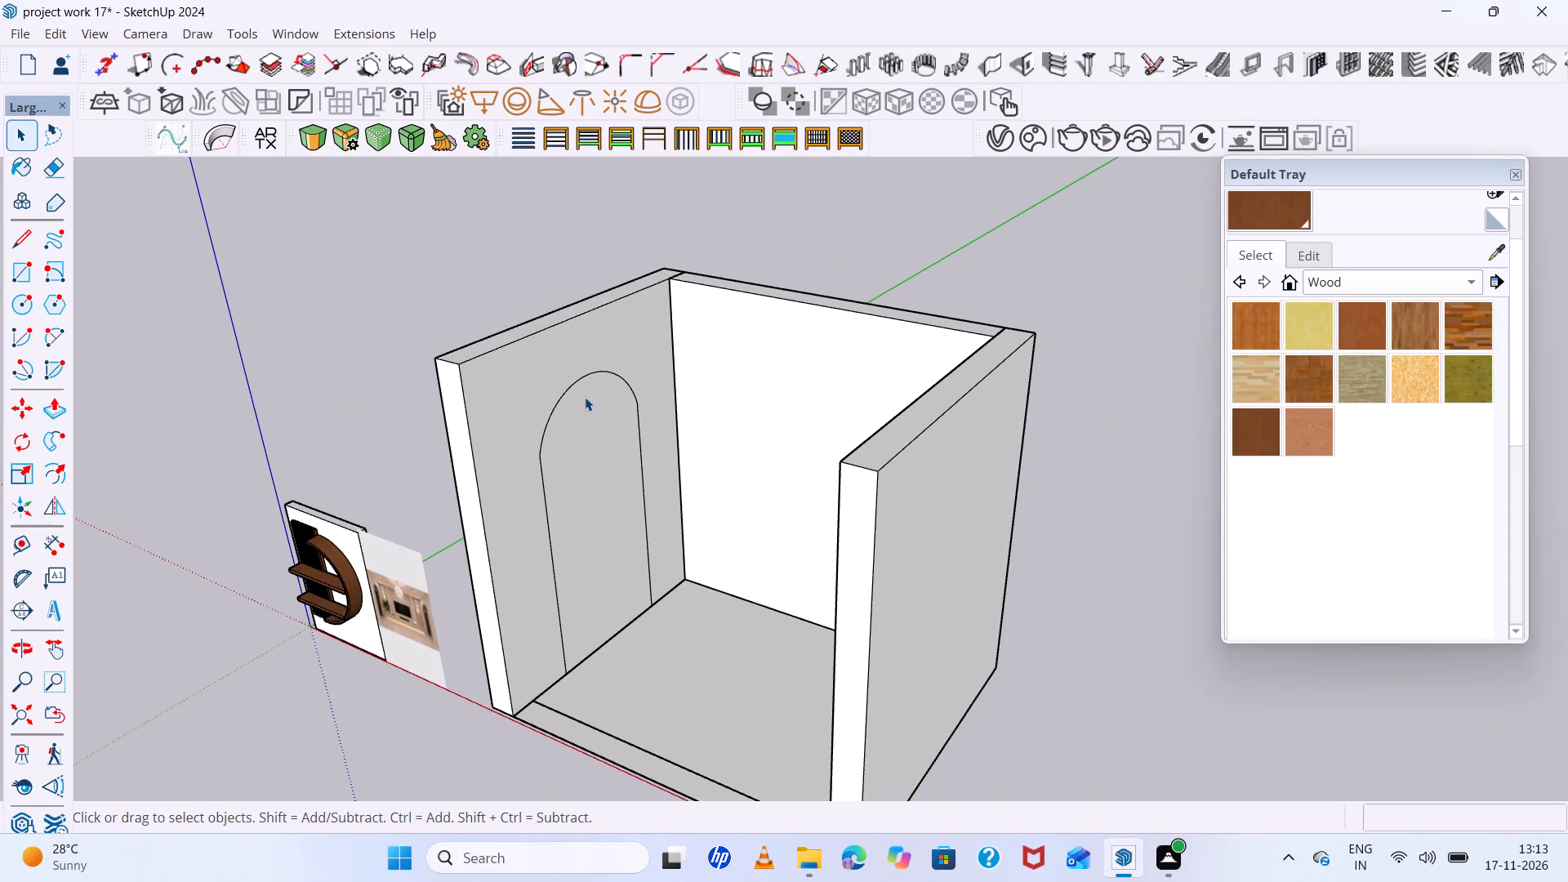
scroll(585, 400, down, 3)
scroll(585, 404, up, 4)
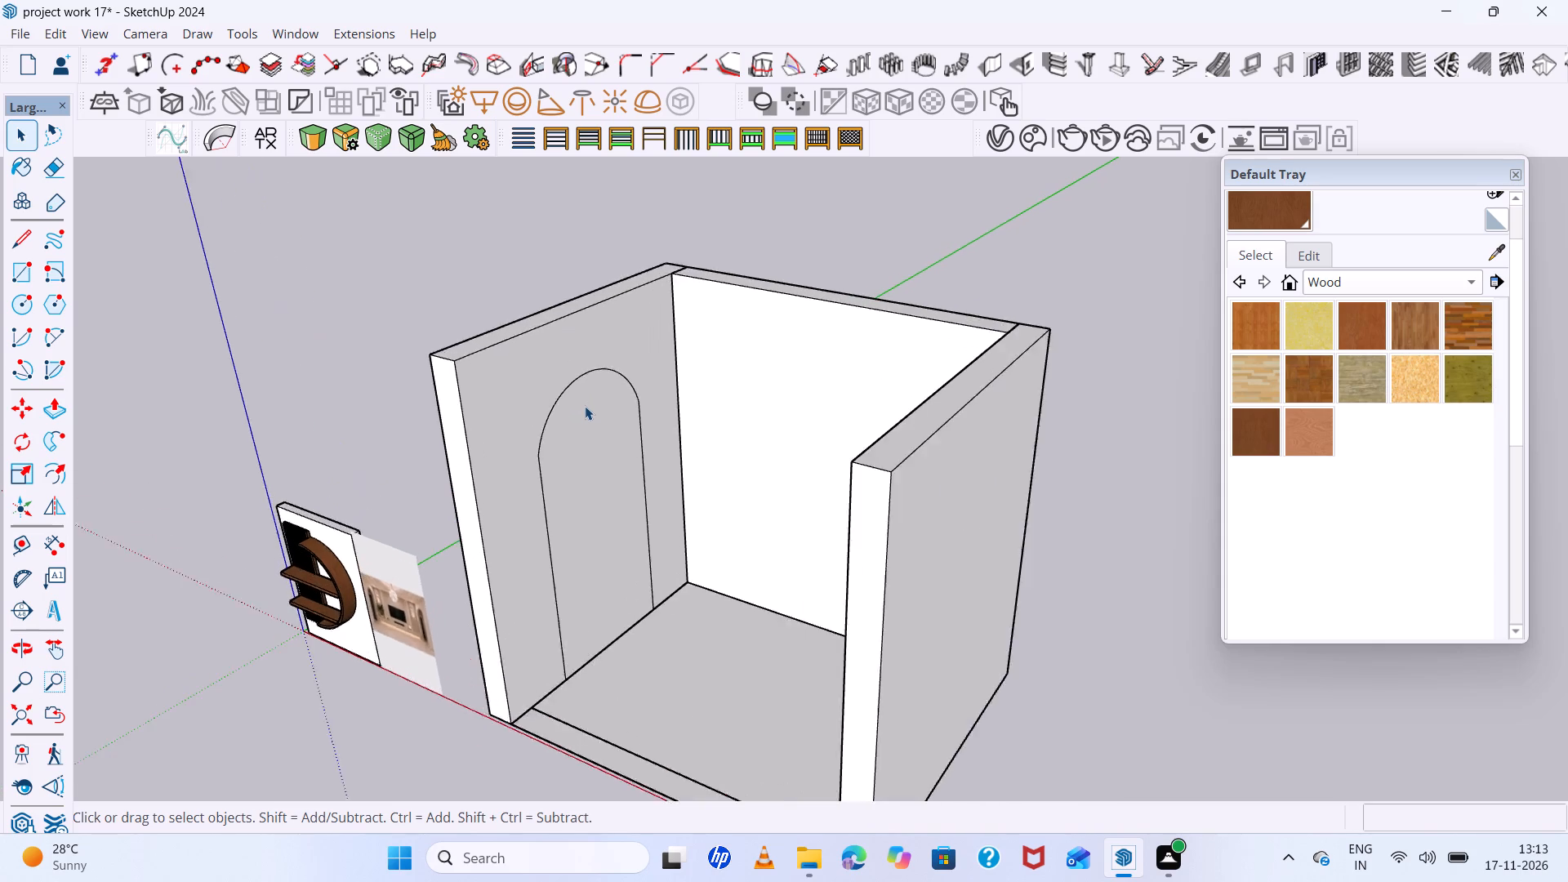
scroll(585, 406, down, 4)
middle_drag(585, 406, 585, 413)
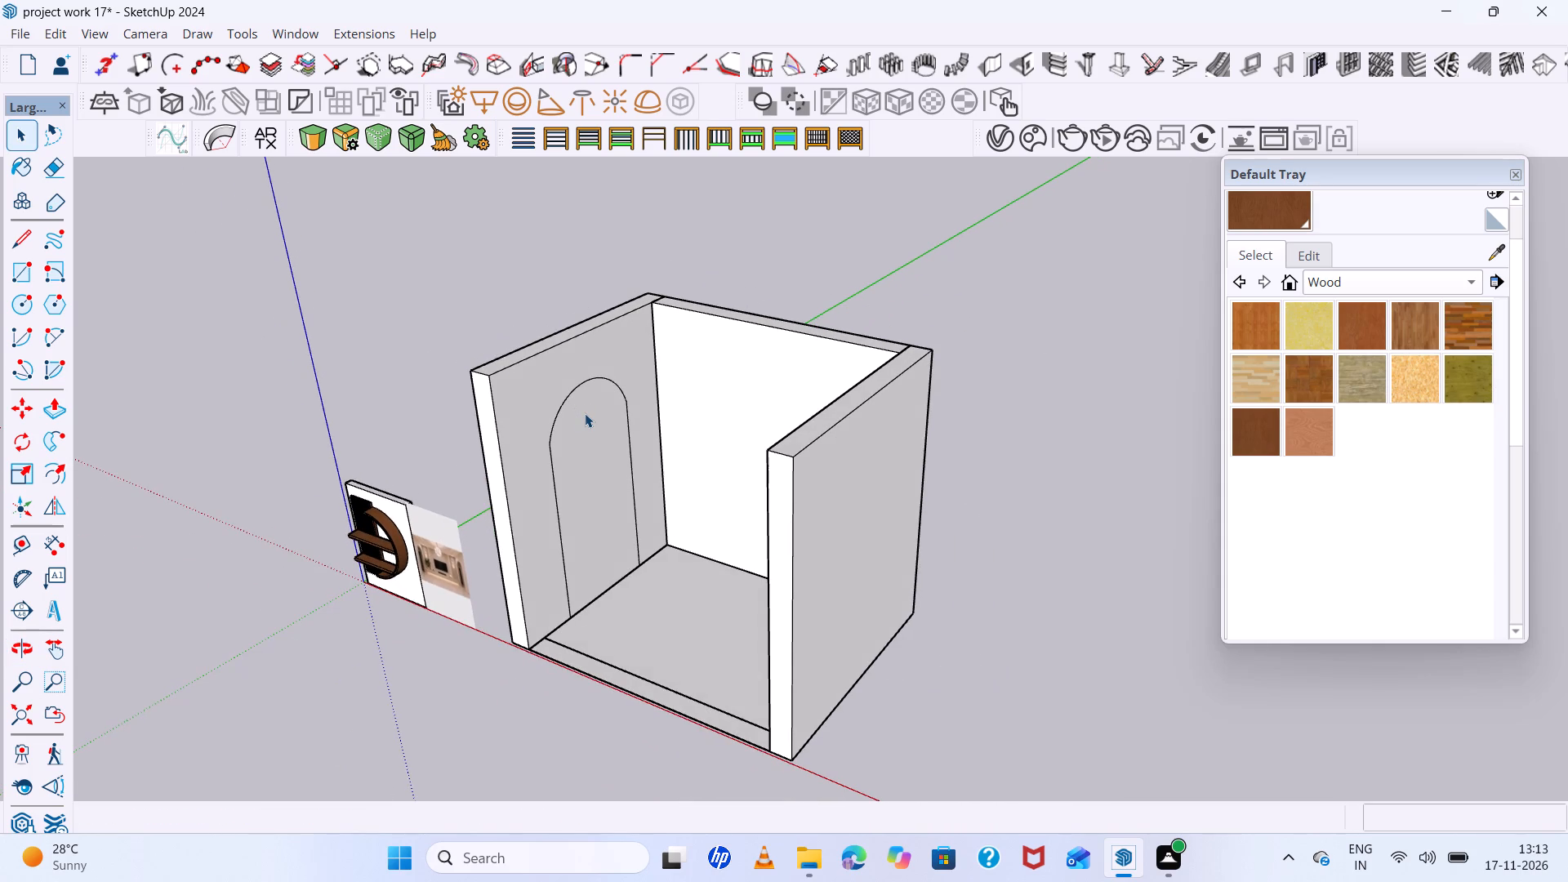
scroll(585, 413, down, 5)
middle_drag(585, 413, 582, 403)
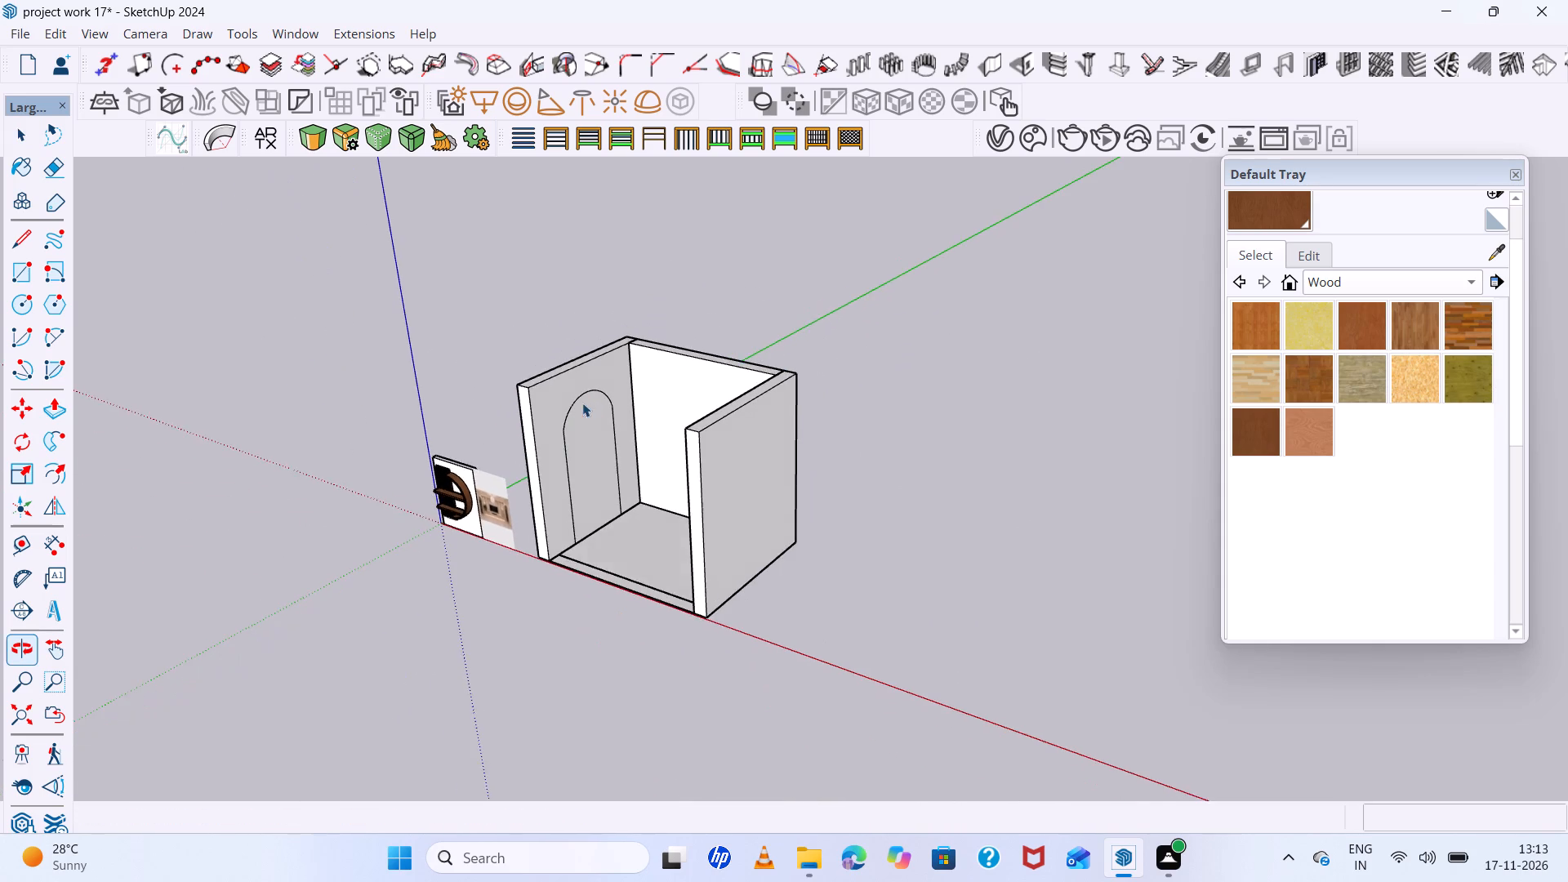
scroll(567, 465, up, 6)
click(581, 421)
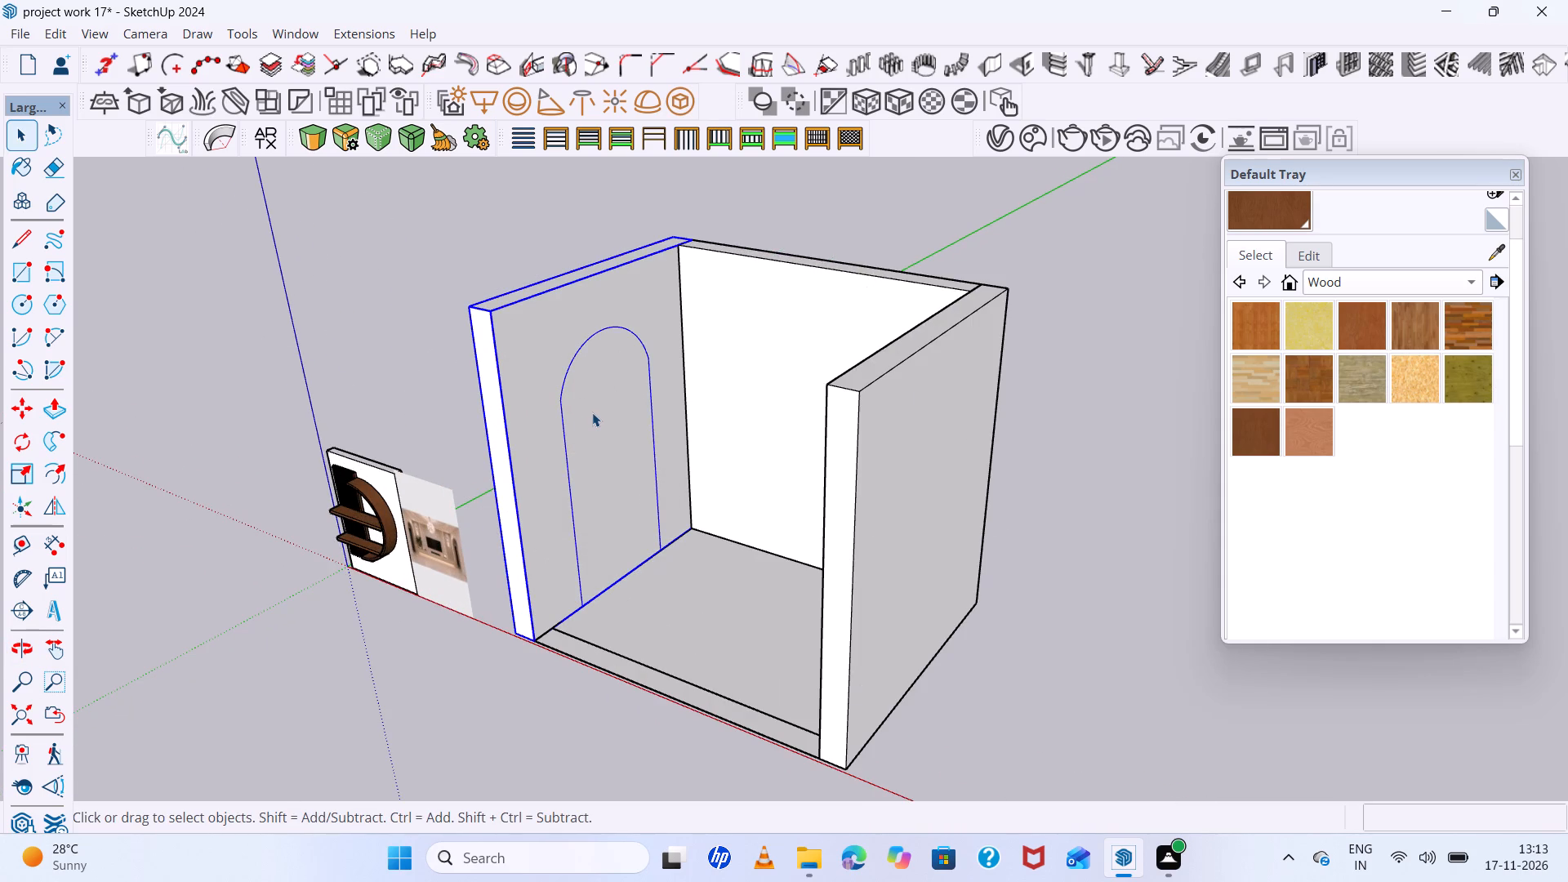
double_click(592, 412)
scroll(592, 412, up, 3)
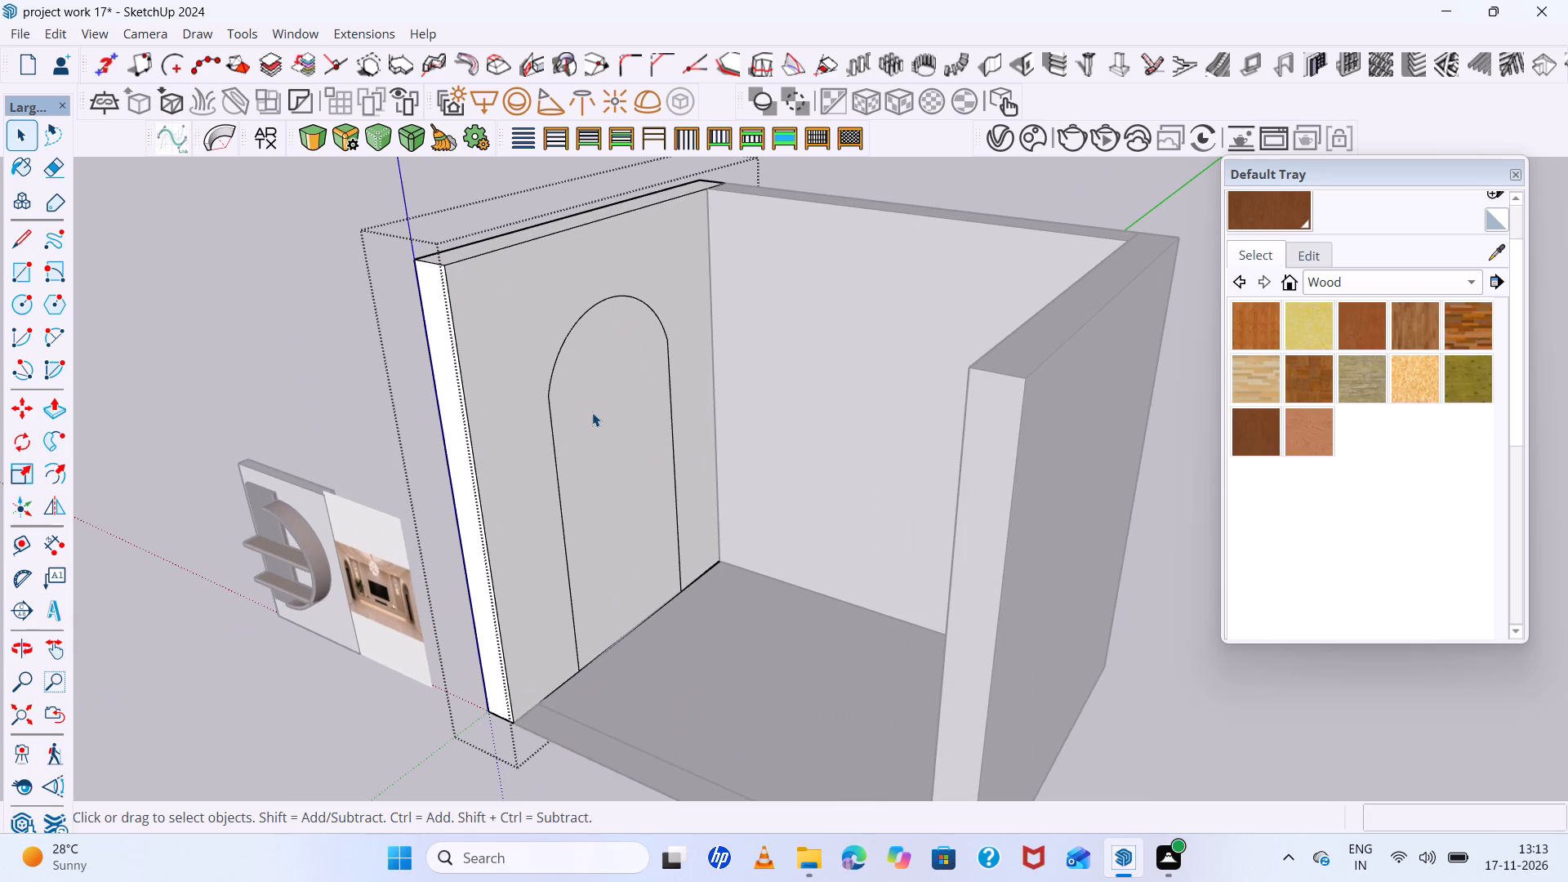
click(592, 412)
scroll(592, 412, down, 6)
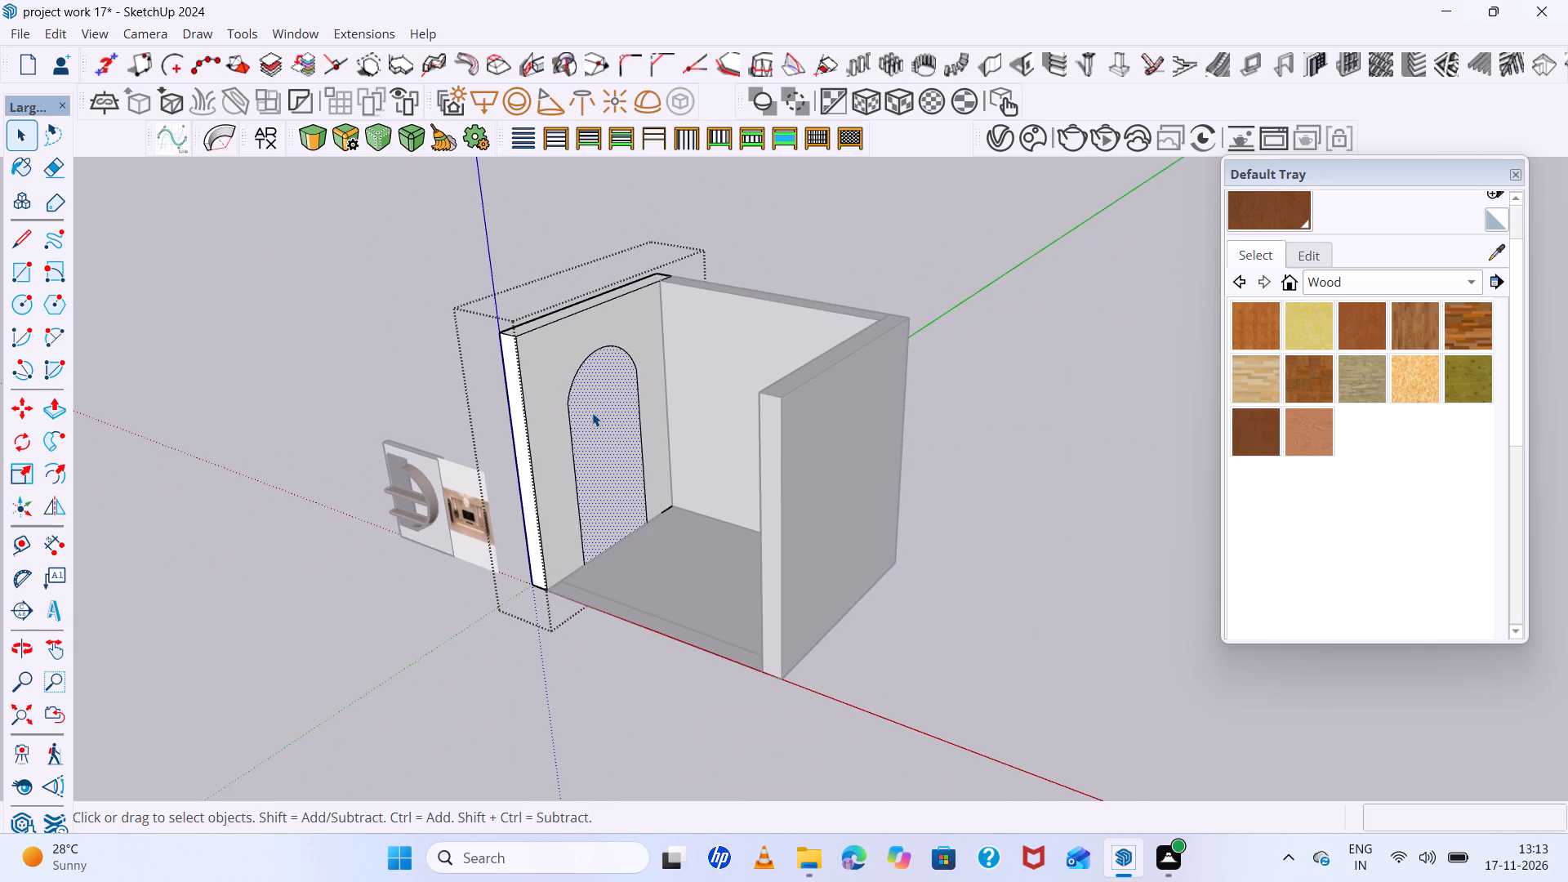
middle_drag(592, 412, 688, 416)
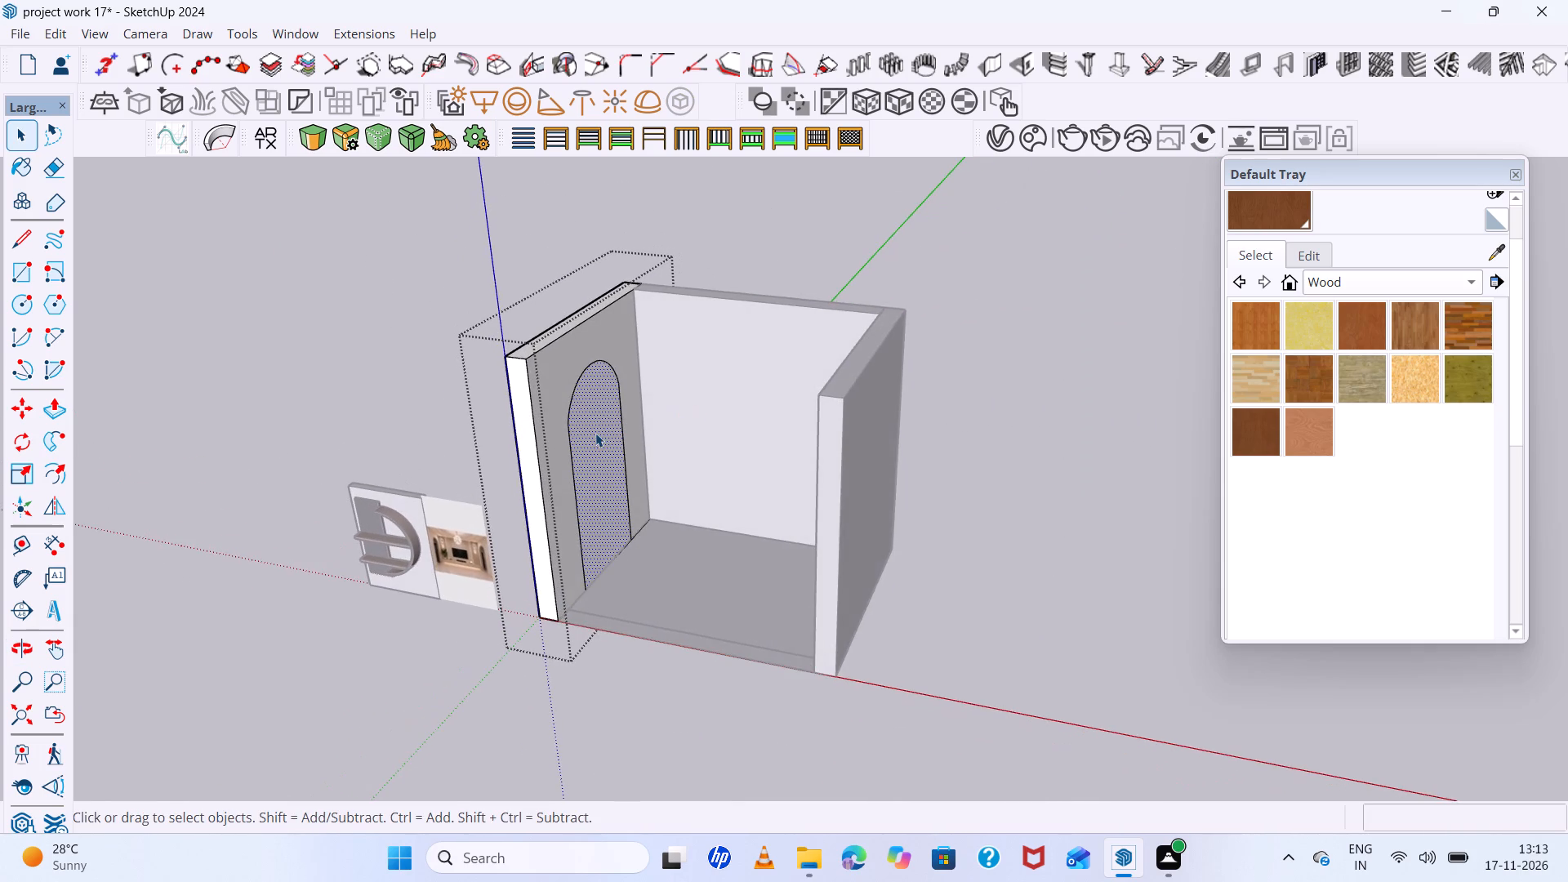
scroll(595, 434, up, 5)
key(p)
click(594, 430)
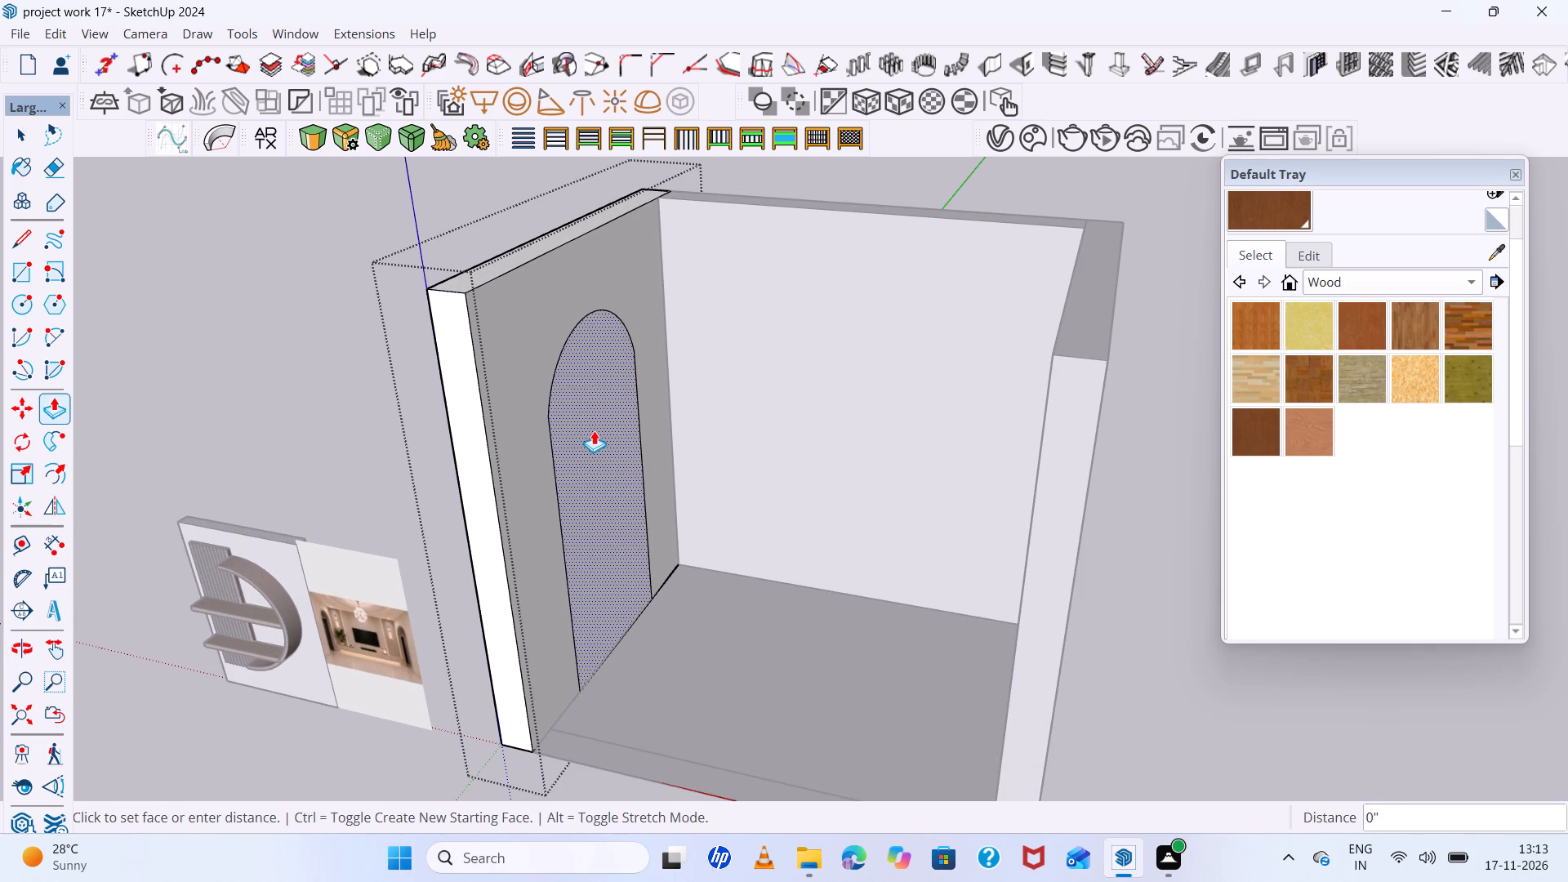
click(478, 612)
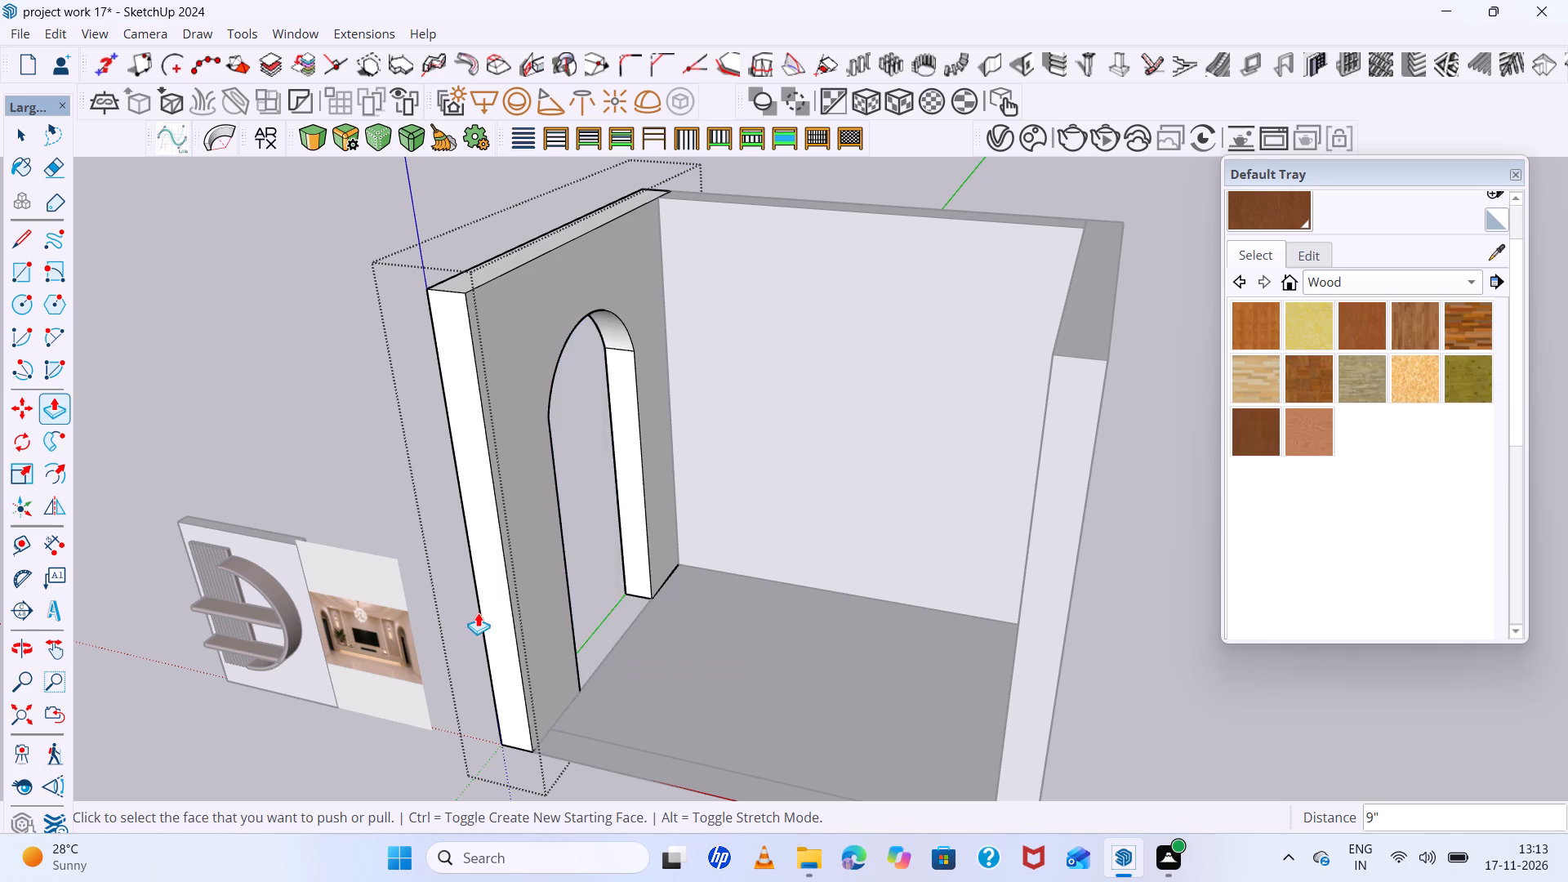
Soften the edges of the whole arched wall with a 35.4-degree angle between normals and smooth normals on.
scroll(479, 612, down, 4)
middle_drag(632, 642, 608, 401)
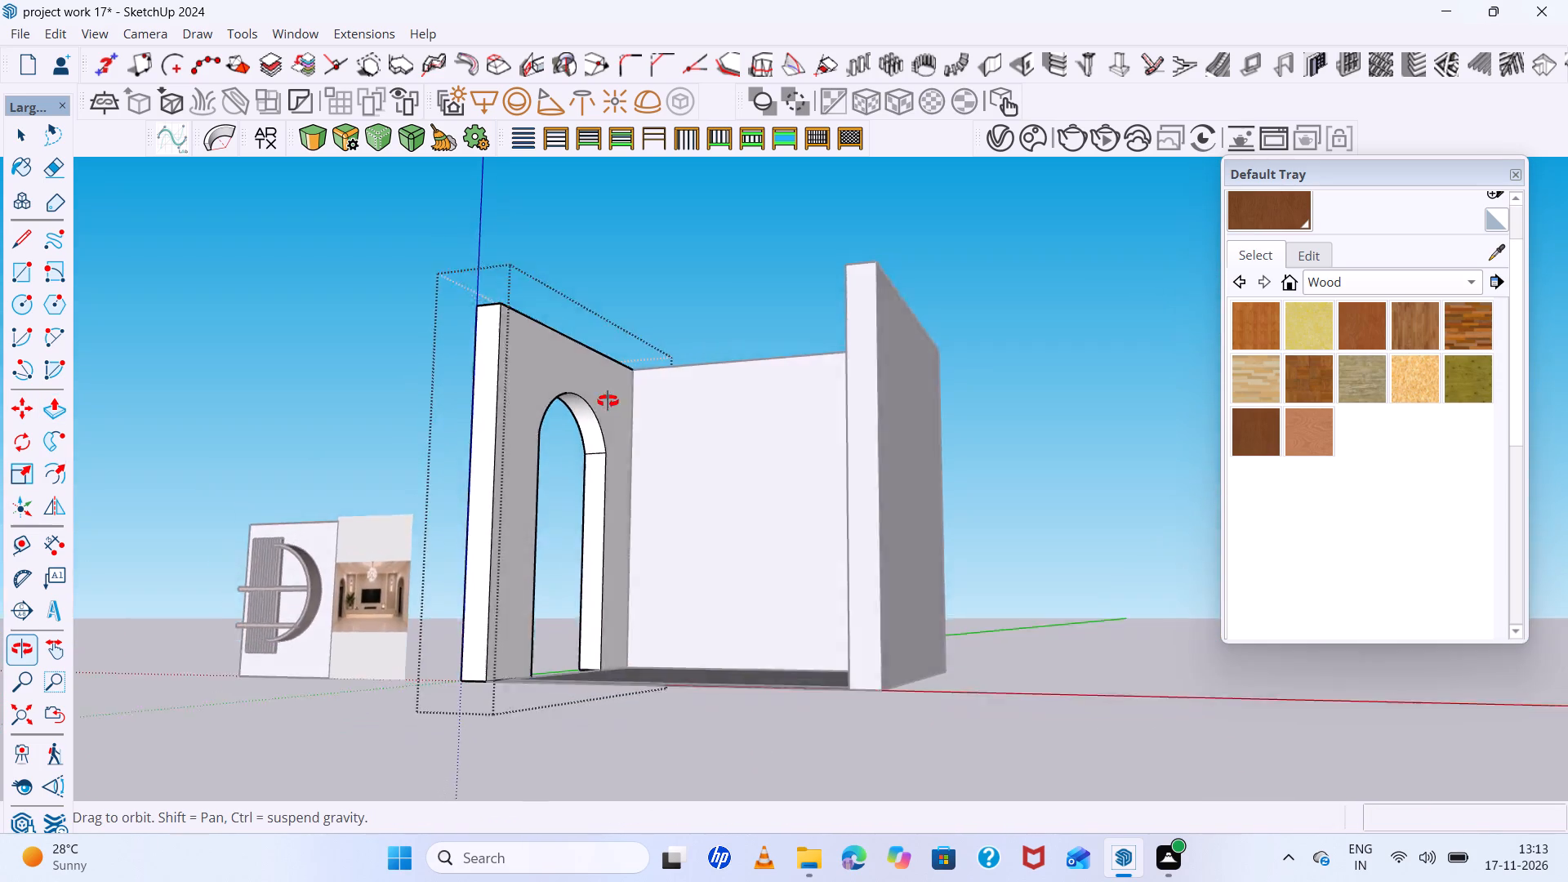
middle_drag(608, 401, 576, 448)
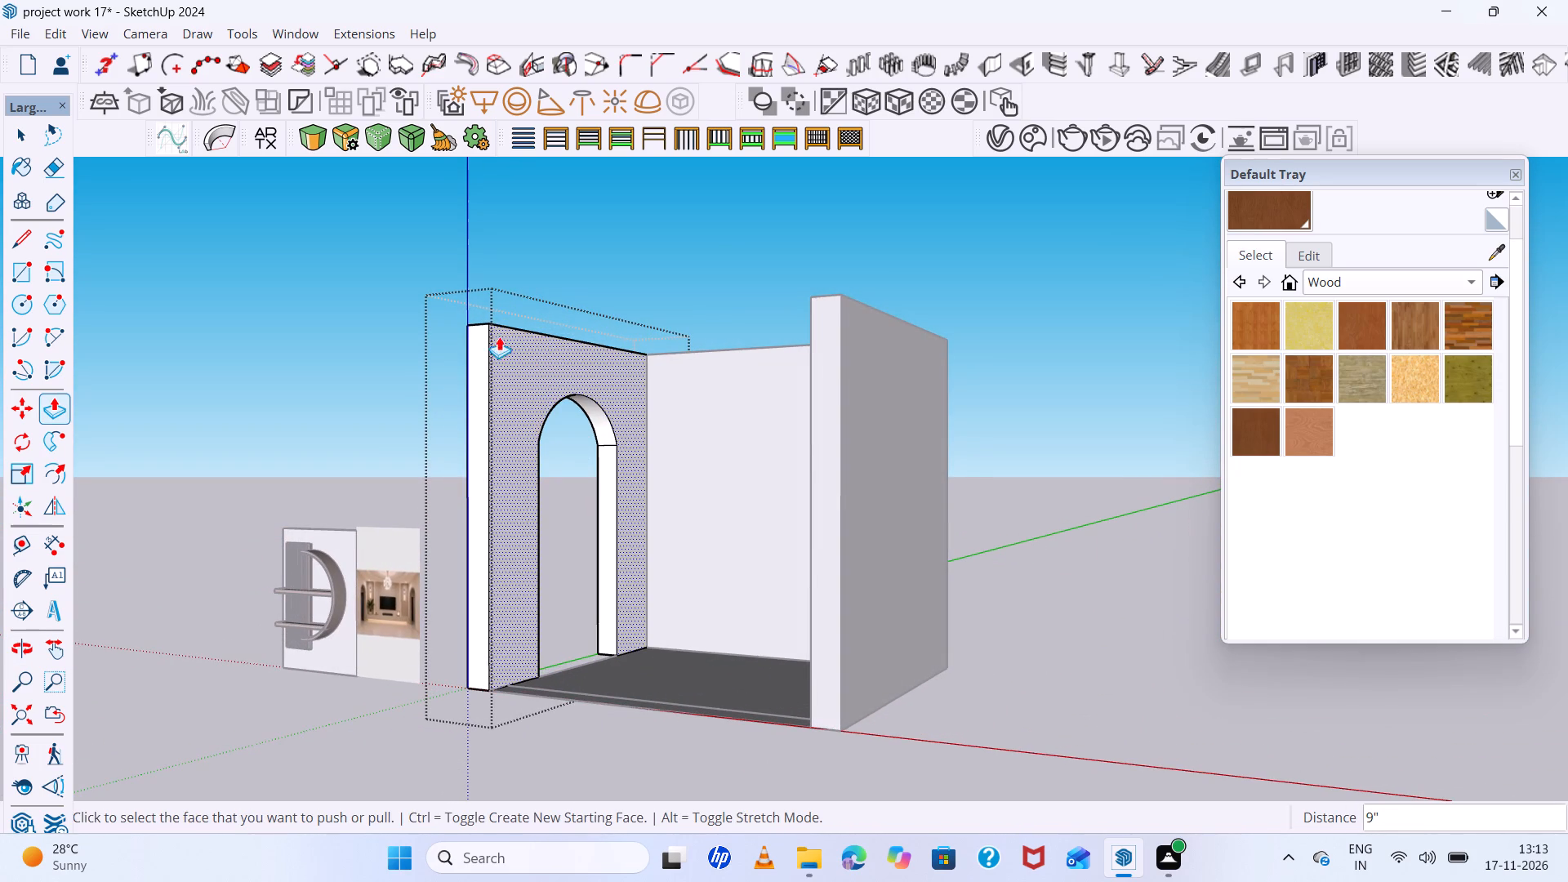
scroll(481, 329, up, 5)
scroll(555, 359, up, 4)
key(space)
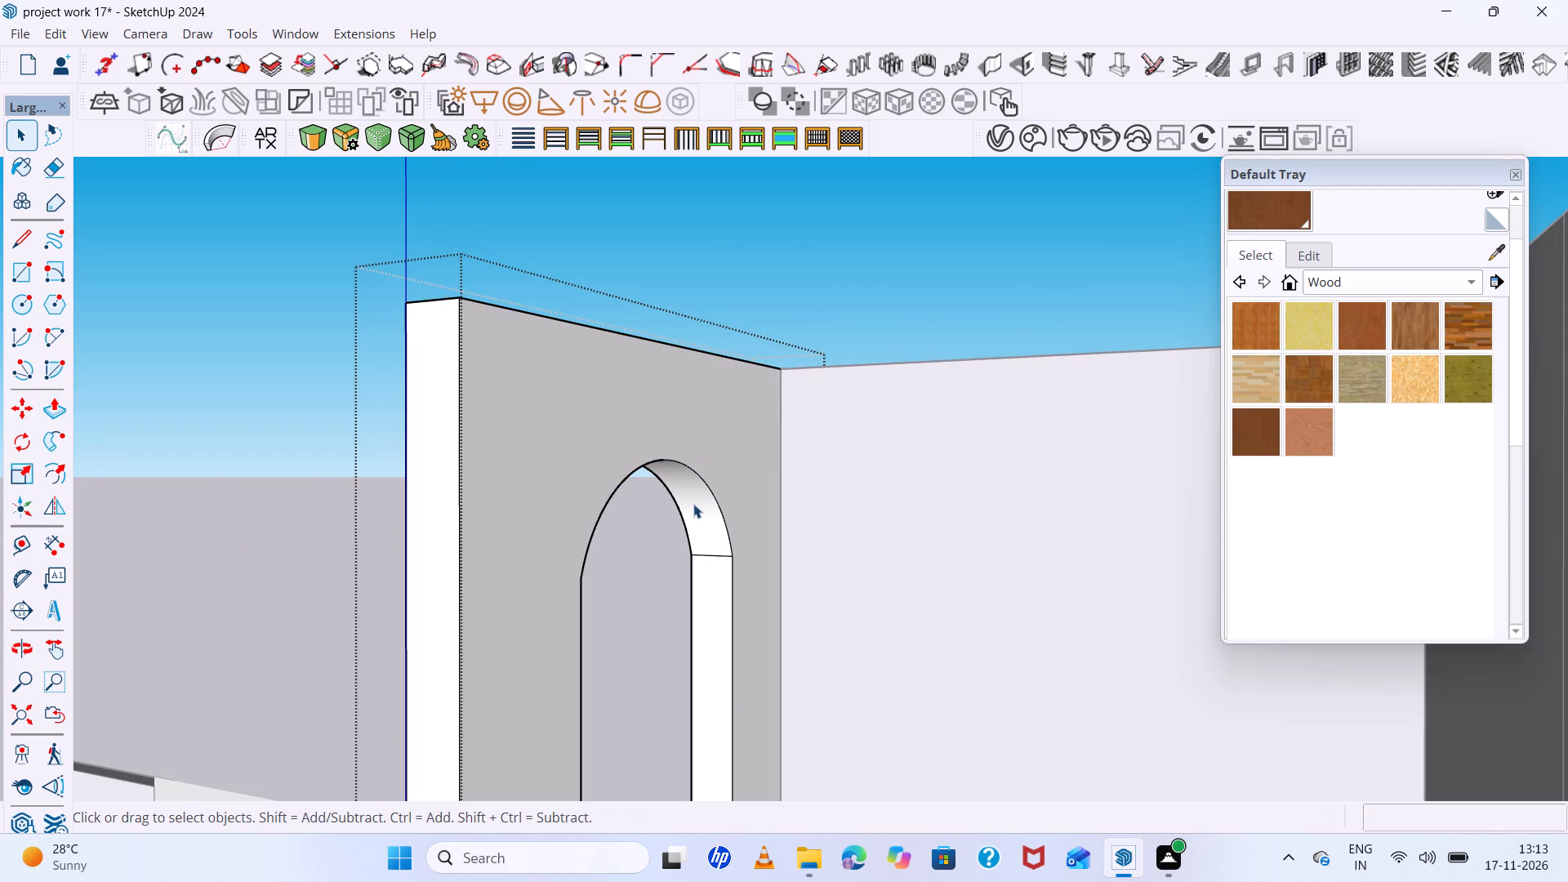
triple_click(693, 504)
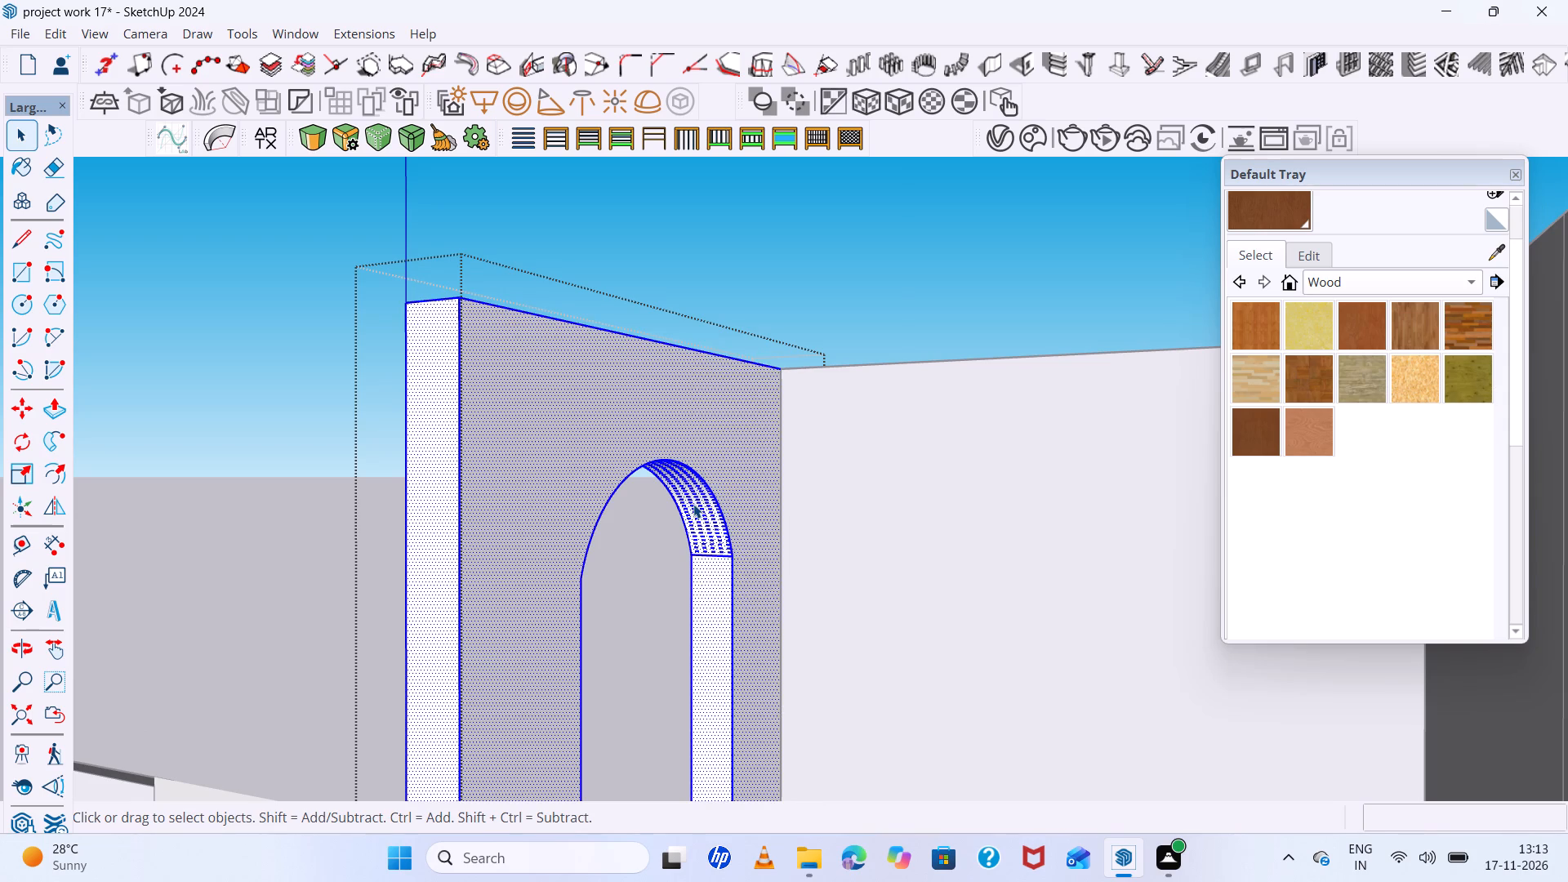
right_click(693, 504)
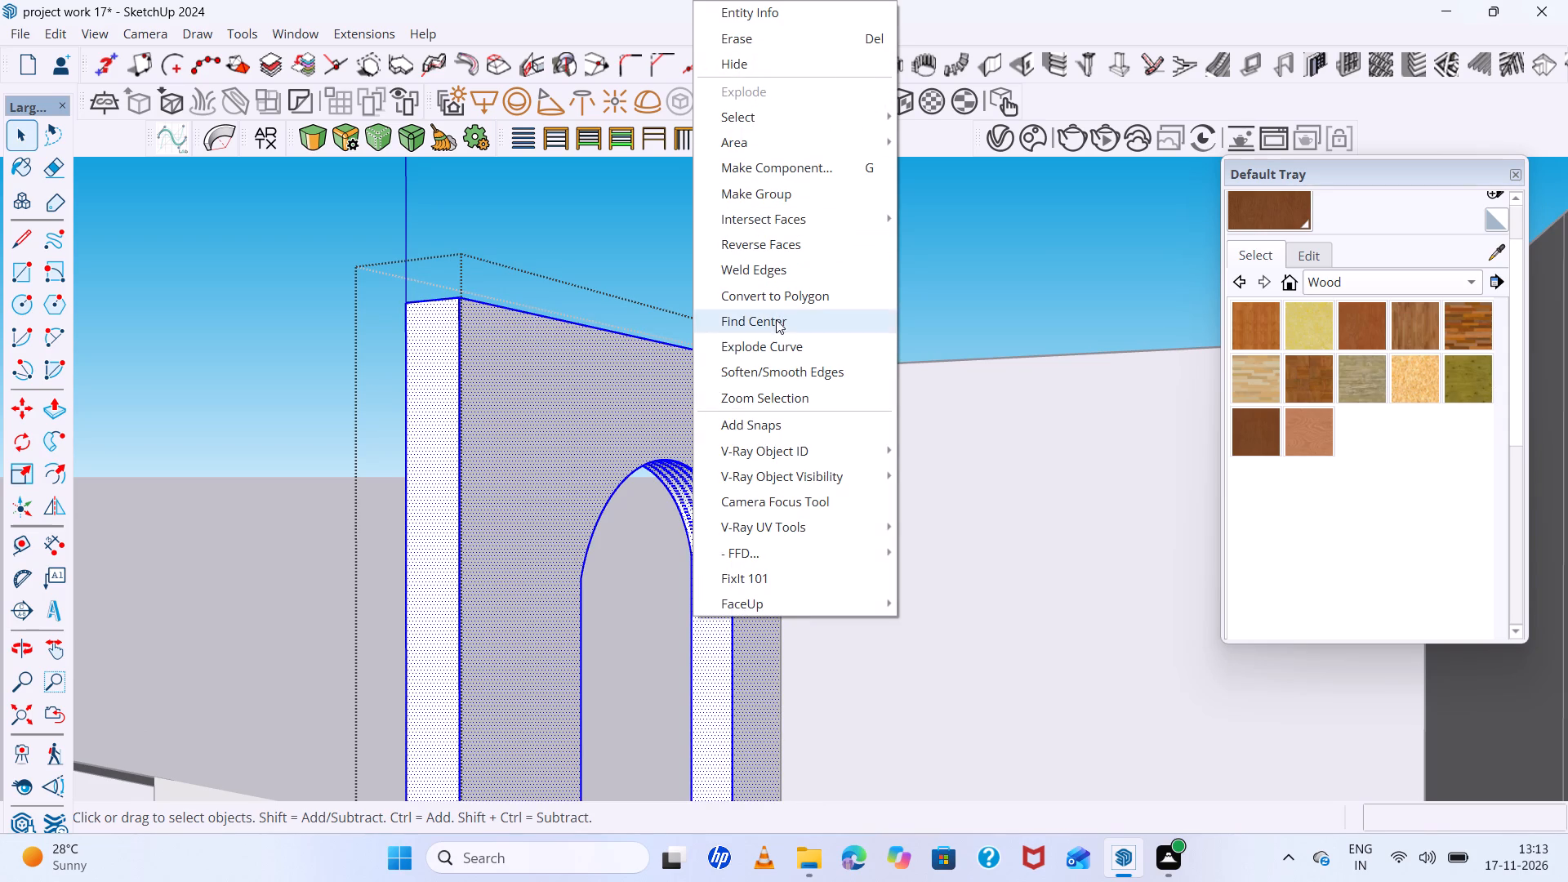
click(793, 369)
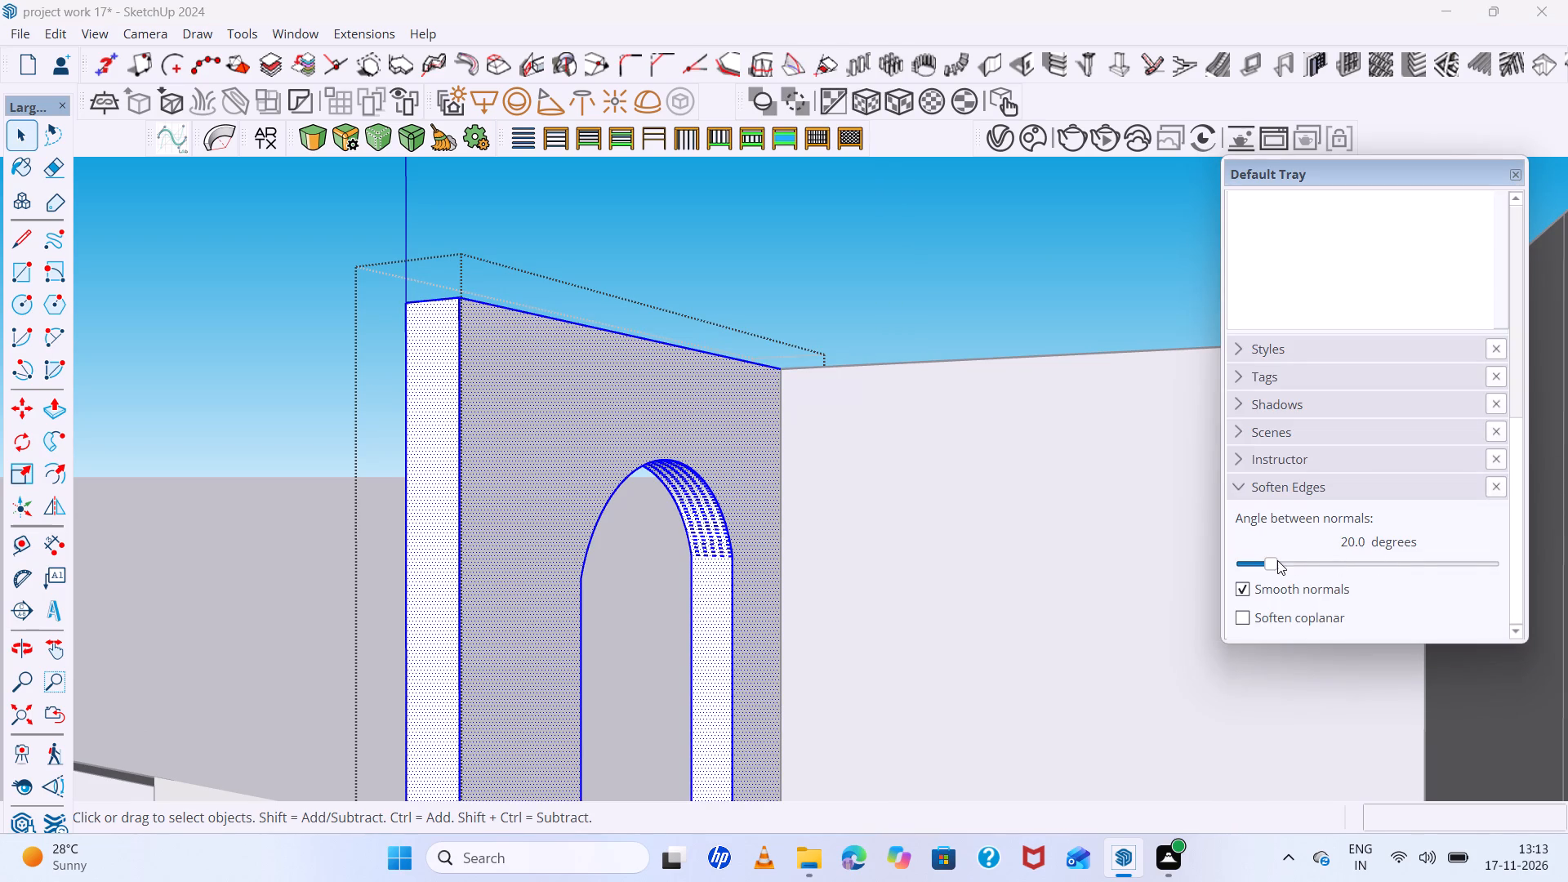
drag(1272, 563, 1294, 563)
click(764, 315)
Examine the room and its arched opening from the front, the side and above.
scroll(765, 315, down, 3)
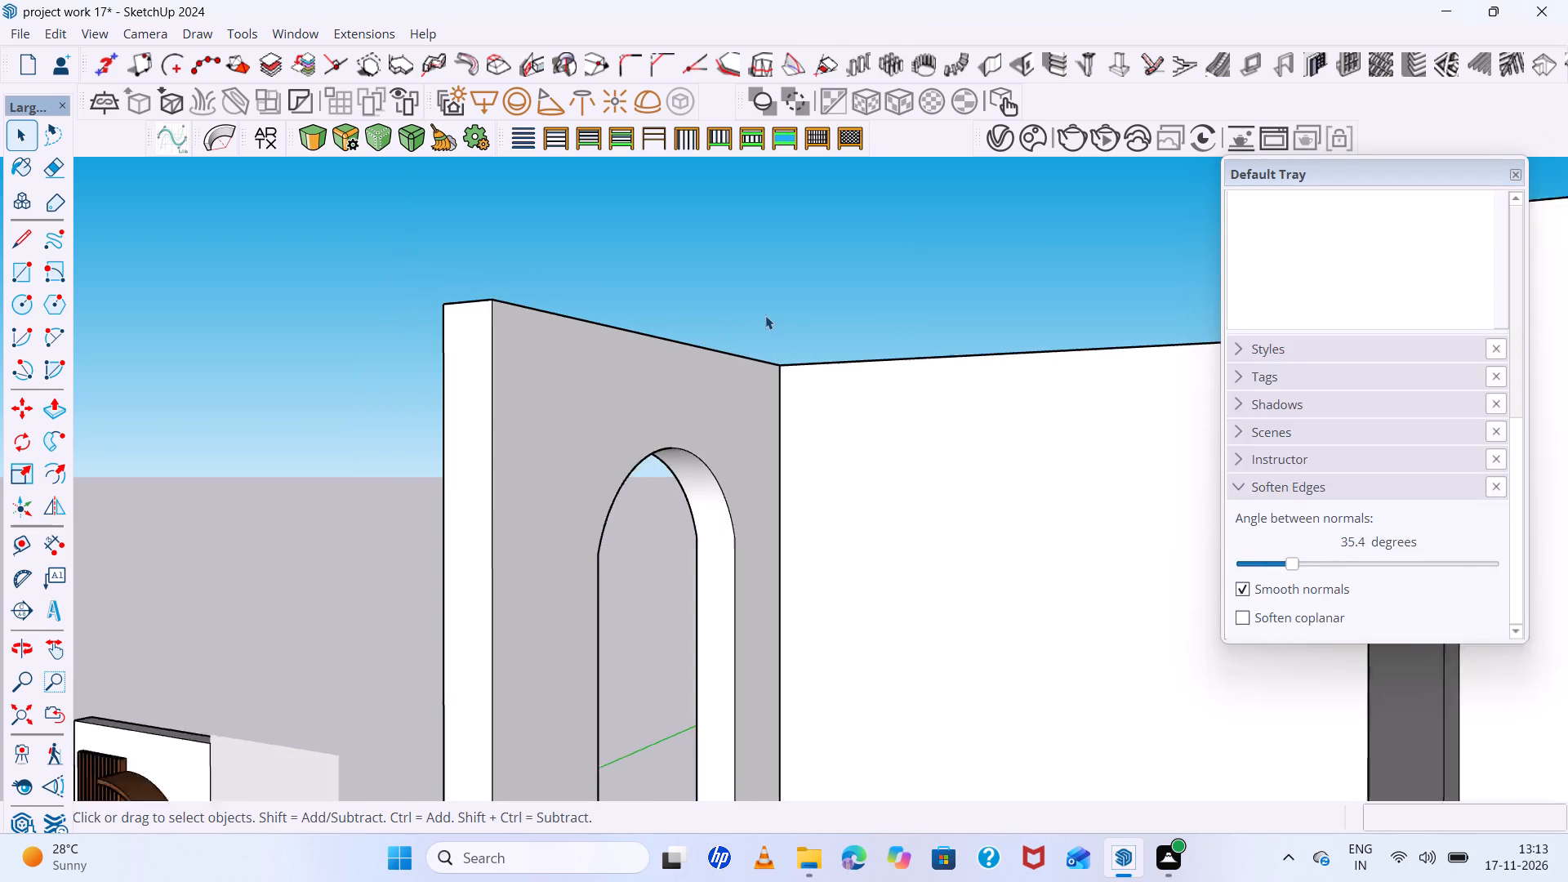
scroll(765, 315, down, 2)
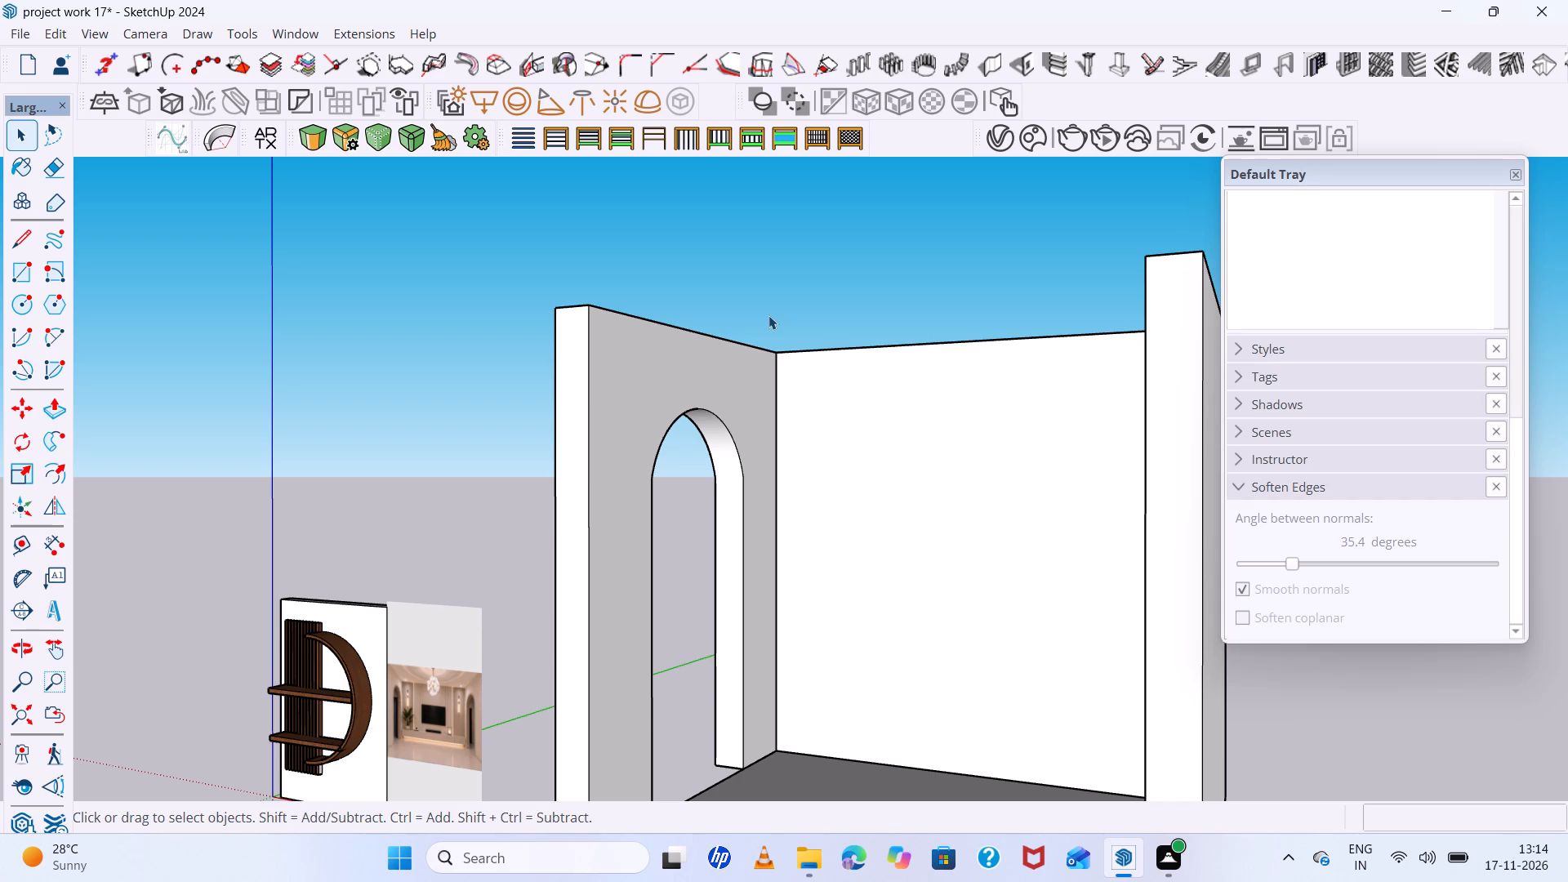
scroll(777, 314, down, 5)
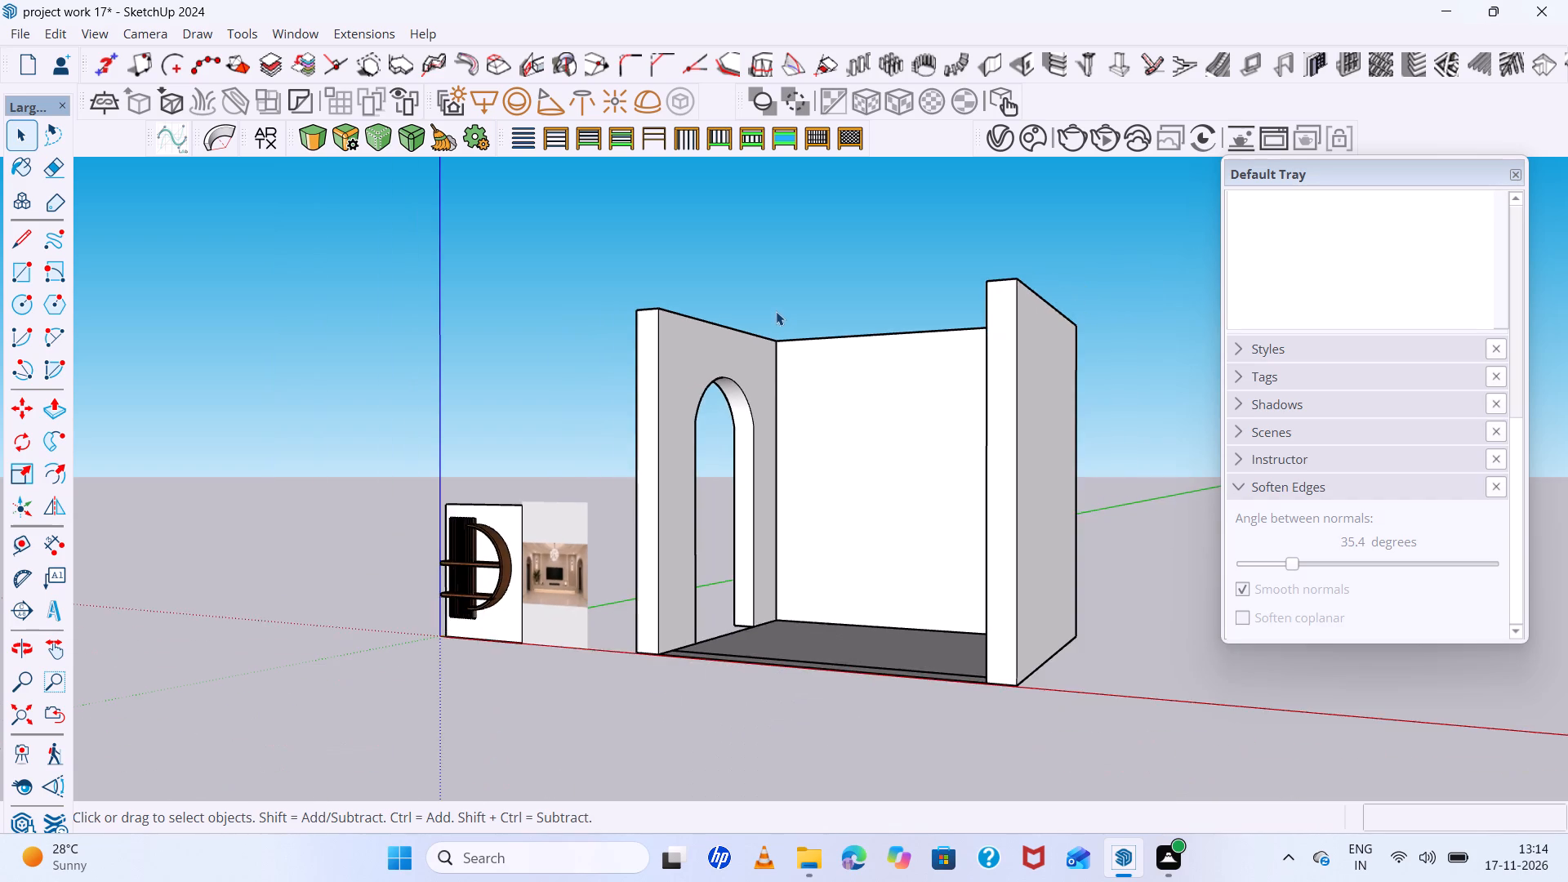
scroll(924, 256, up, 4)
scroll(837, 282, down, 2)
middle_drag(836, 283, 738, 329)
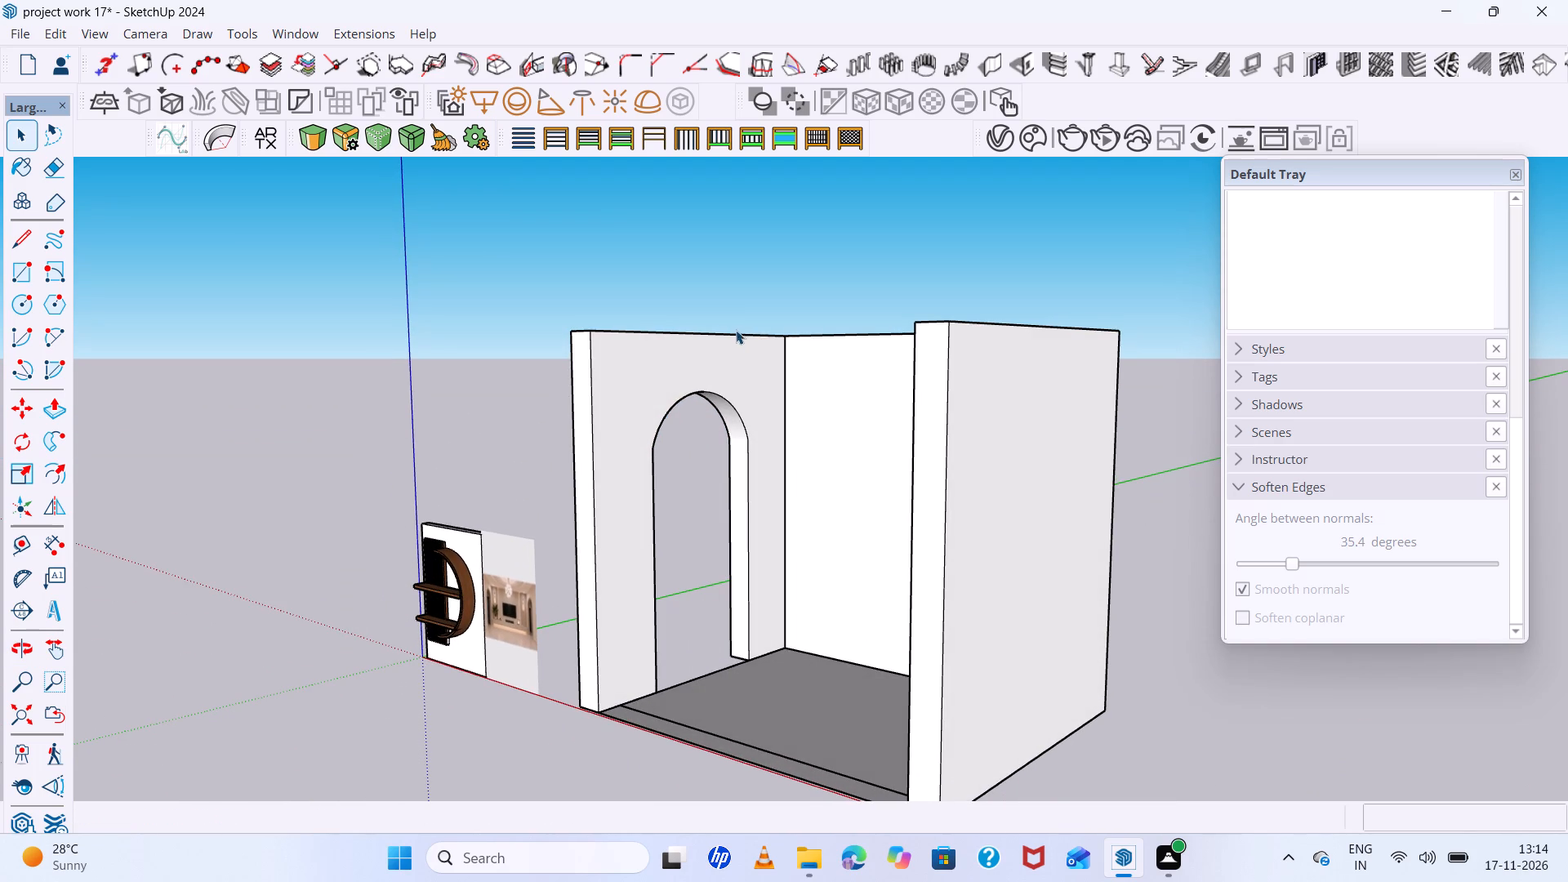
click(488, 347)
scroll(496, 411, down, 6)
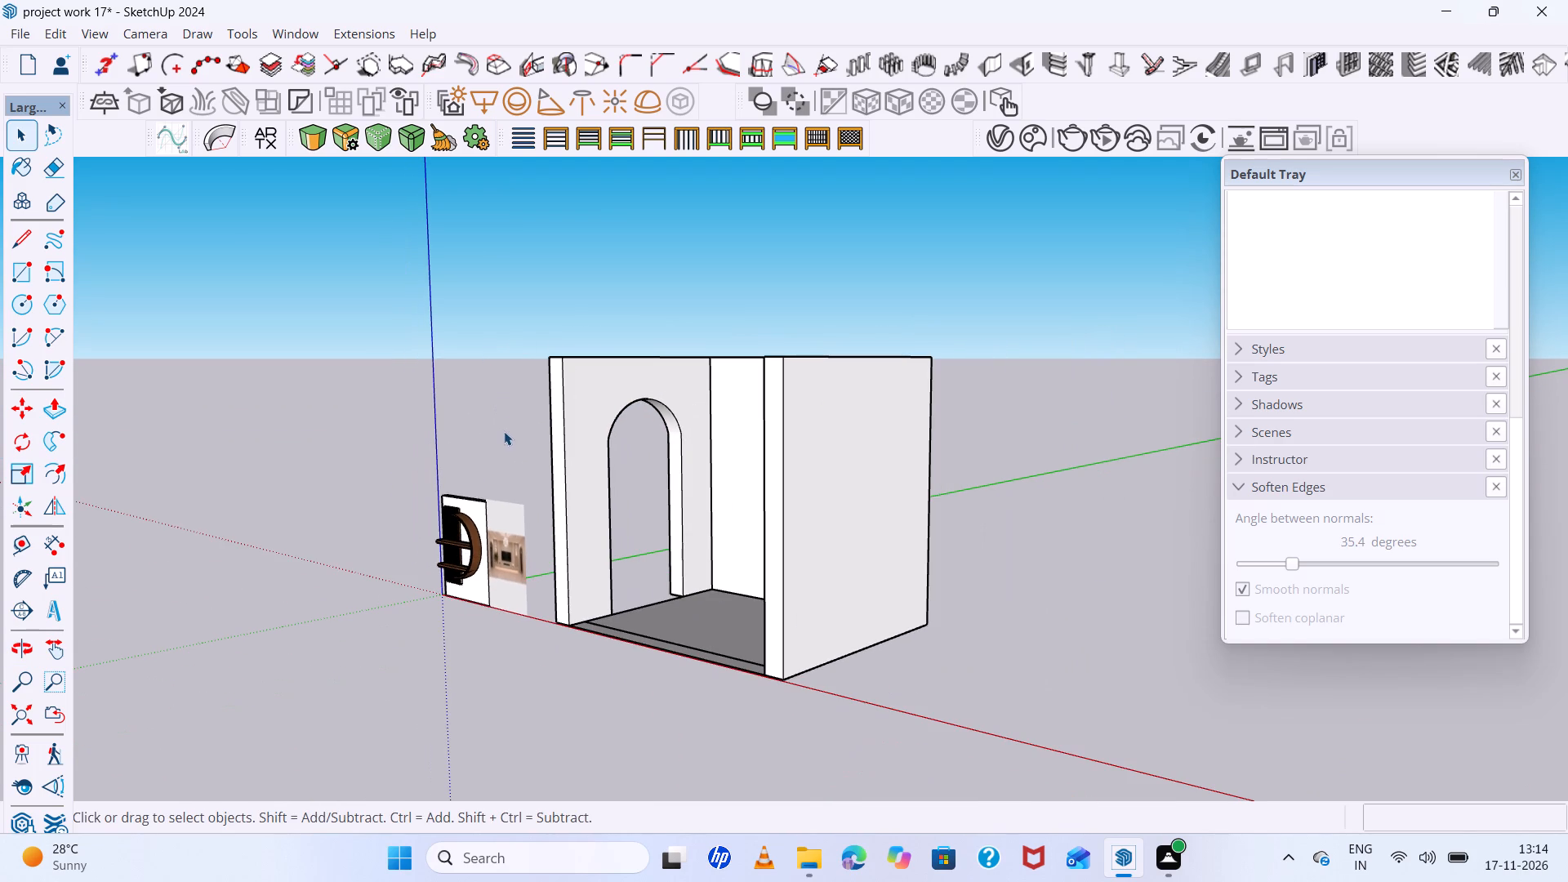
middle_drag(504, 431, 651, 401)
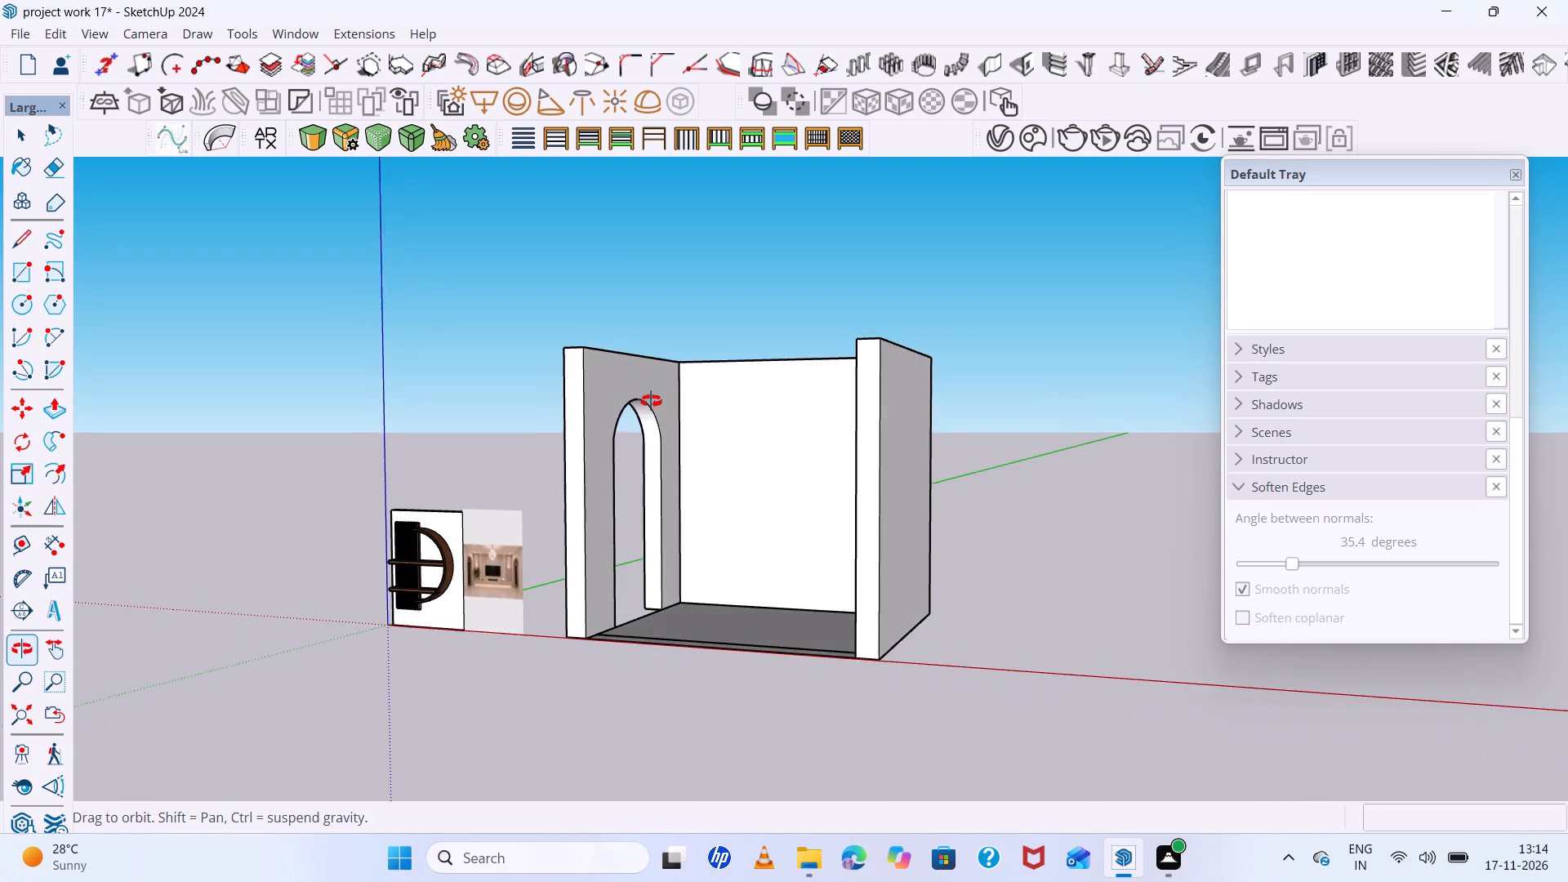
middle_drag(651, 401, 653, 400)
scroll(653, 398, down, 11)
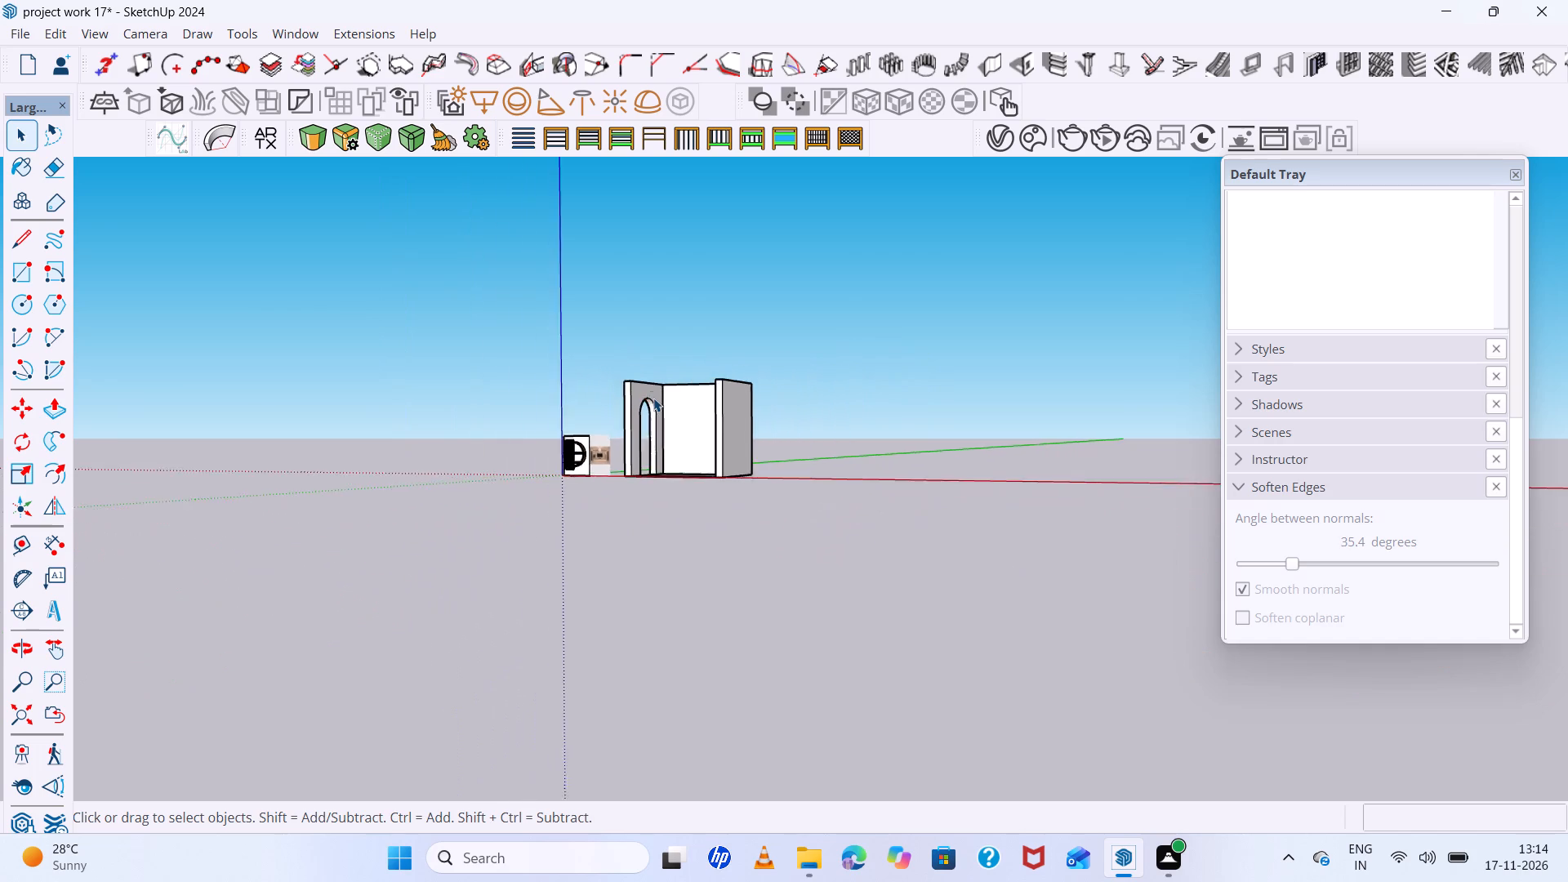
middle_drag(653, 398, 857, 436)
scroll(677, 453, up, 6)
middle_drag(670, 426, 920, 595)
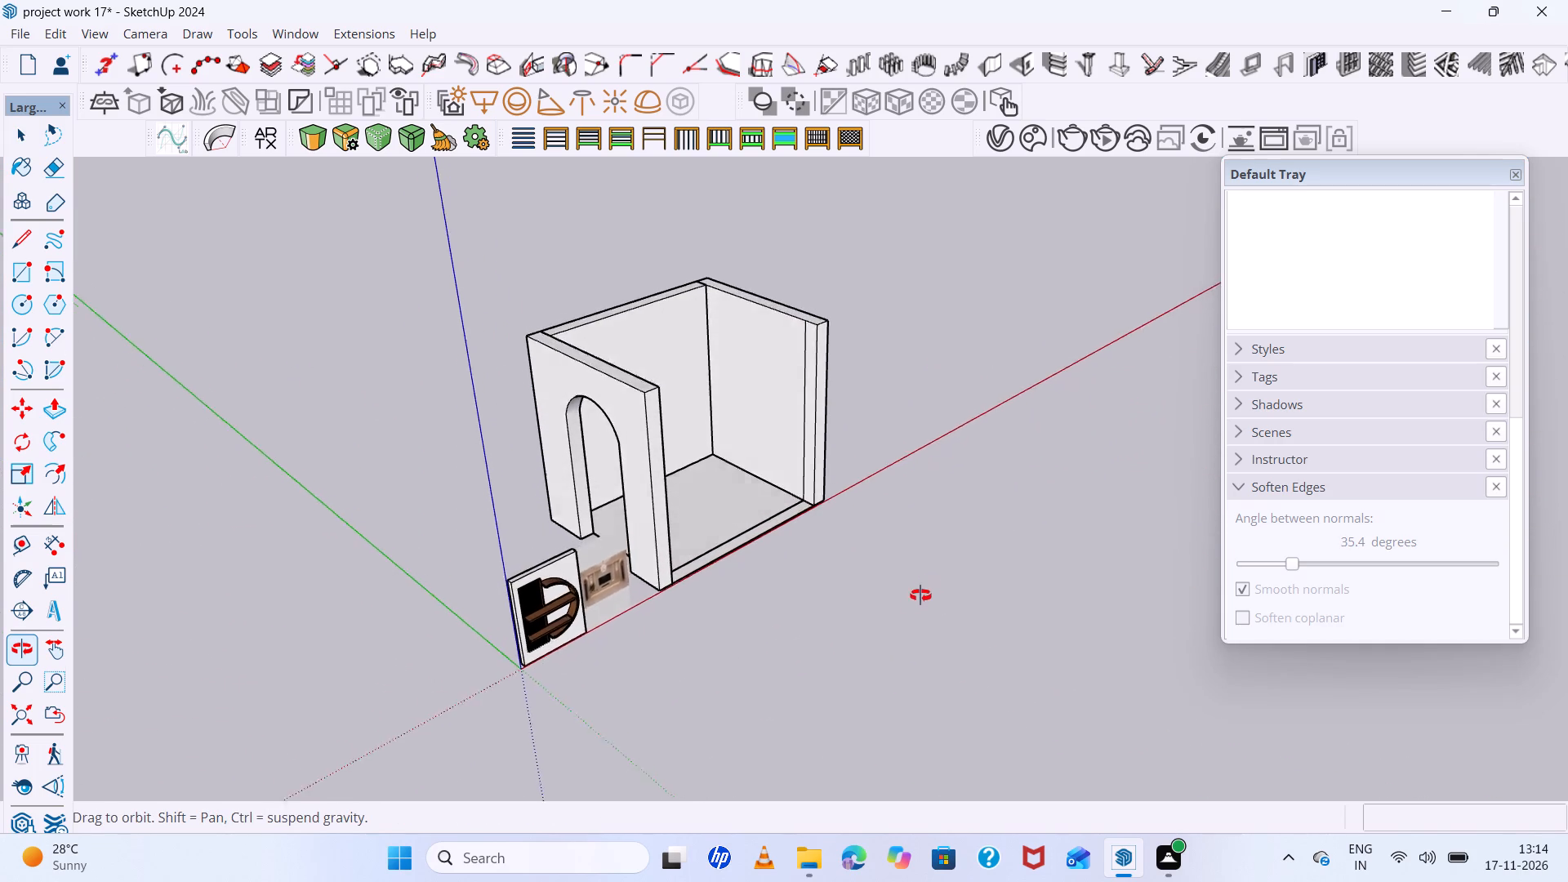
middle_drag(920, 595, 816, 645)
scroll(816, 645, down, 4)
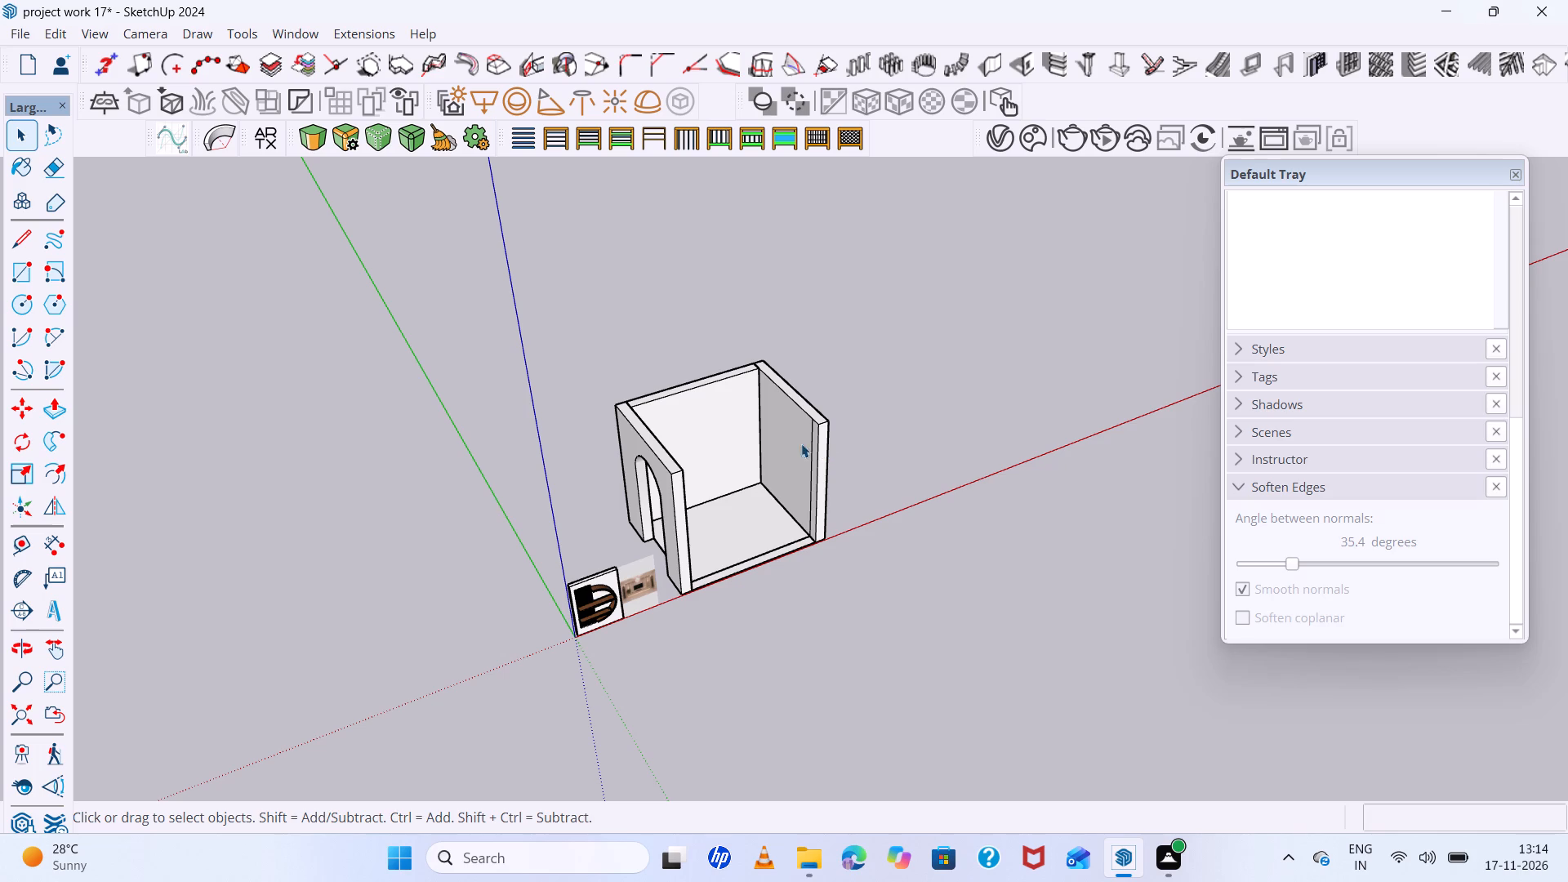
Delete the extra vertical edge near the front of the opposite wall's inner face.
scroll(785, 428, up, 4)
double_click(807, 417)
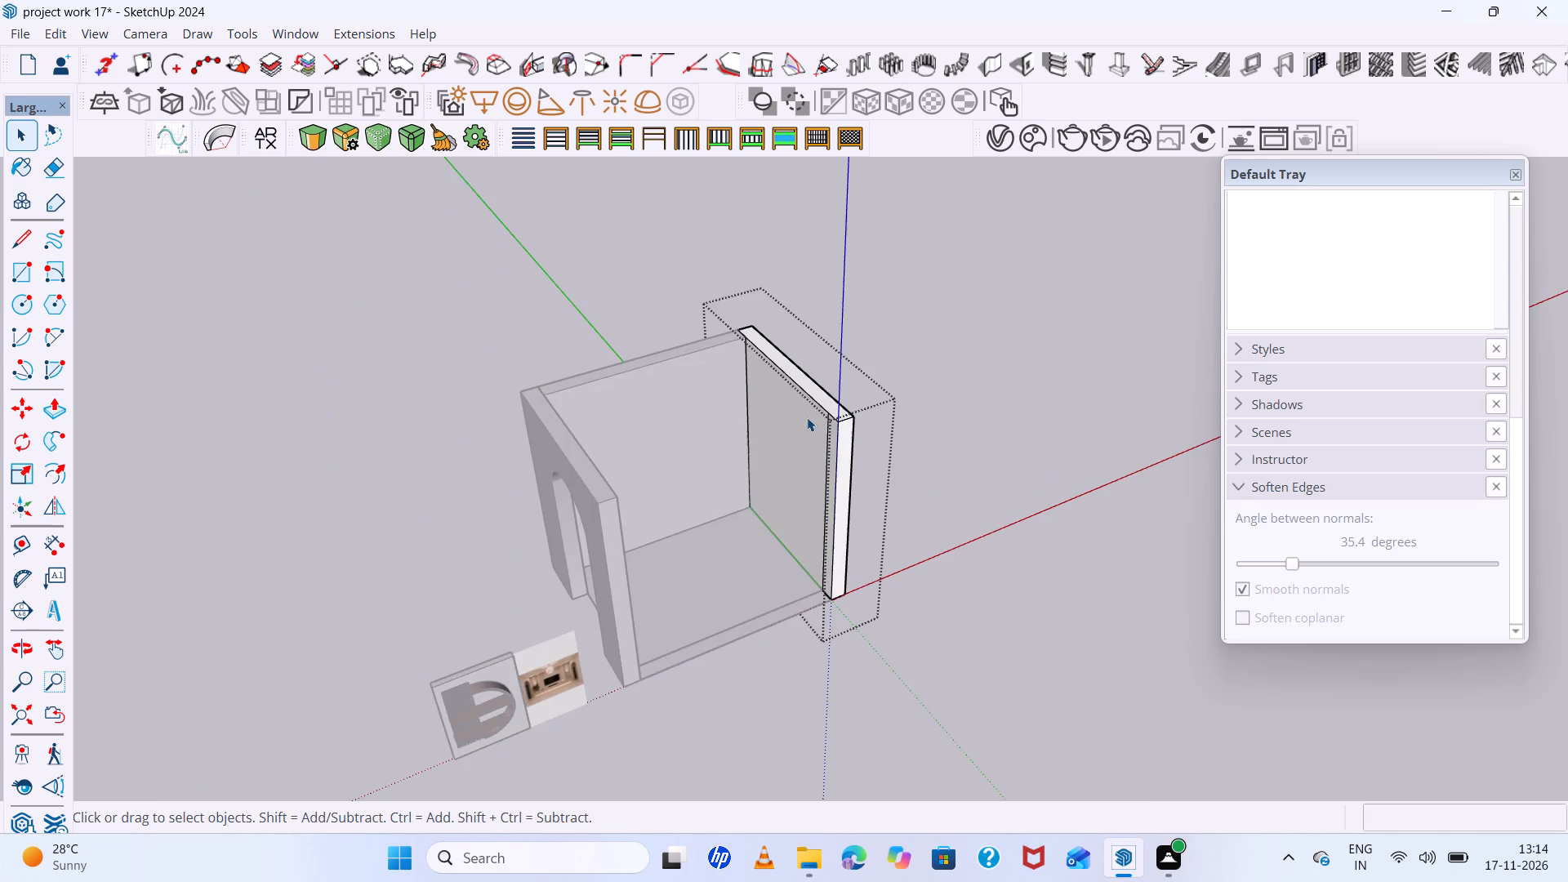
scroll(816, 431, up, 6)
click(836, 432)
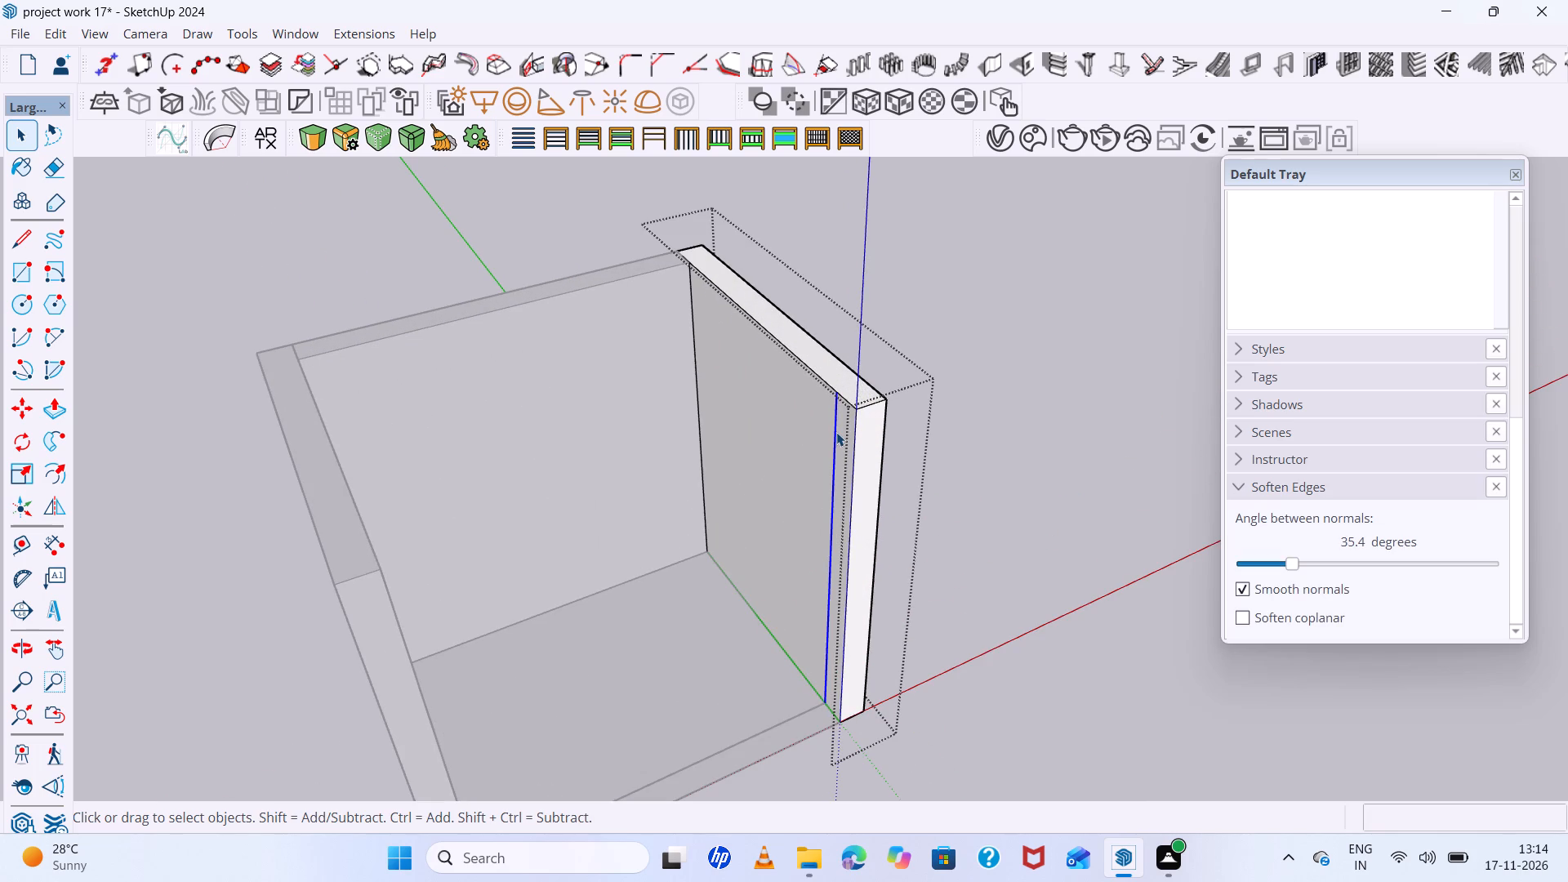
key(Delete)
scroll(804, 433, down, 4)
middle_drag(803, 433, 811, 412)
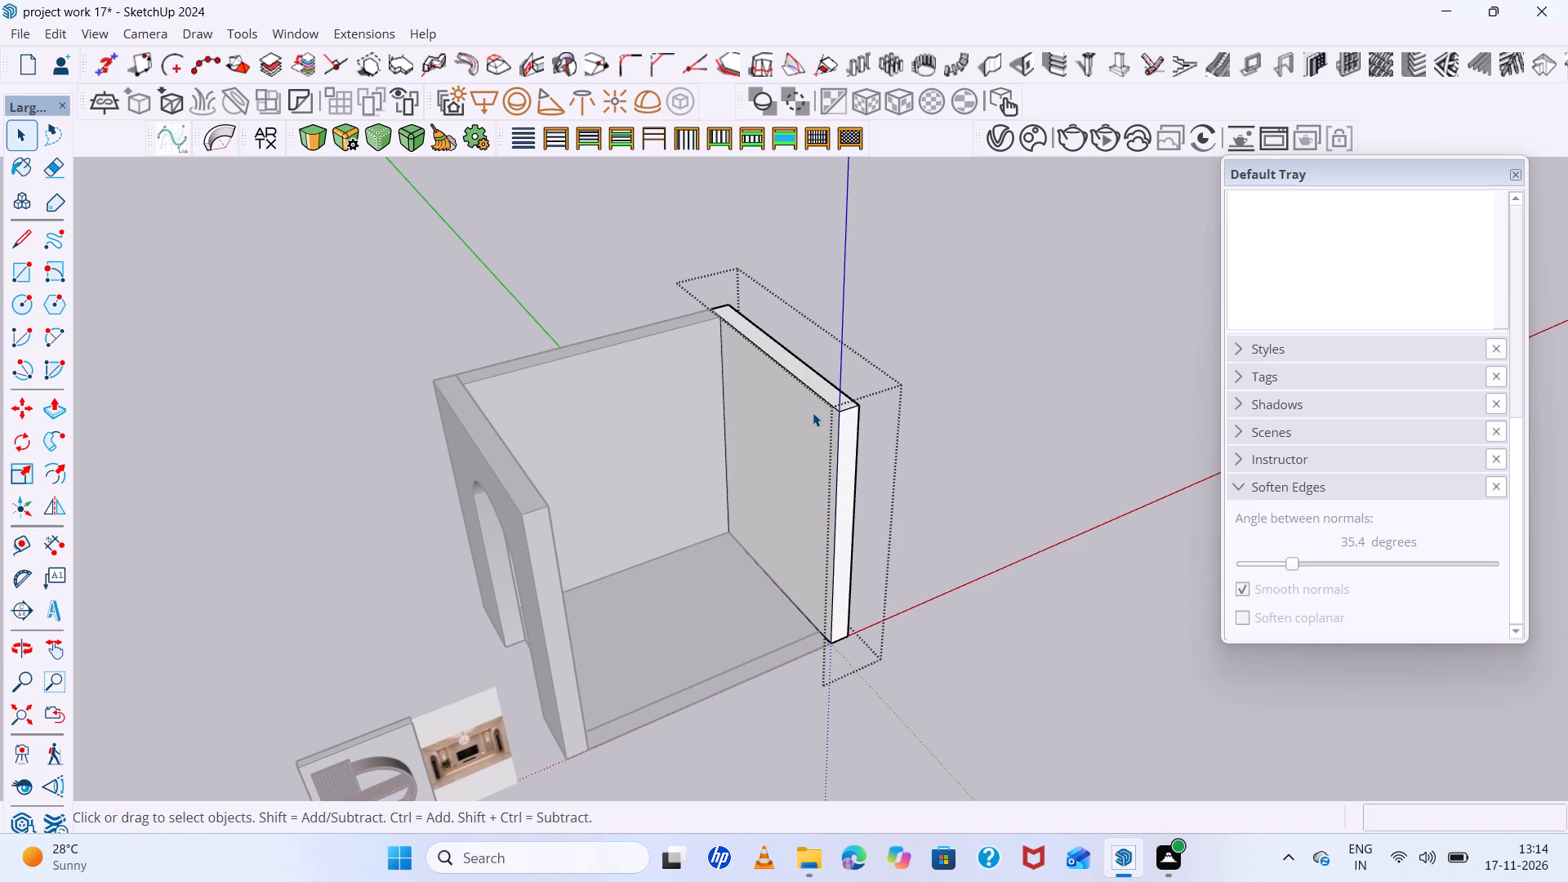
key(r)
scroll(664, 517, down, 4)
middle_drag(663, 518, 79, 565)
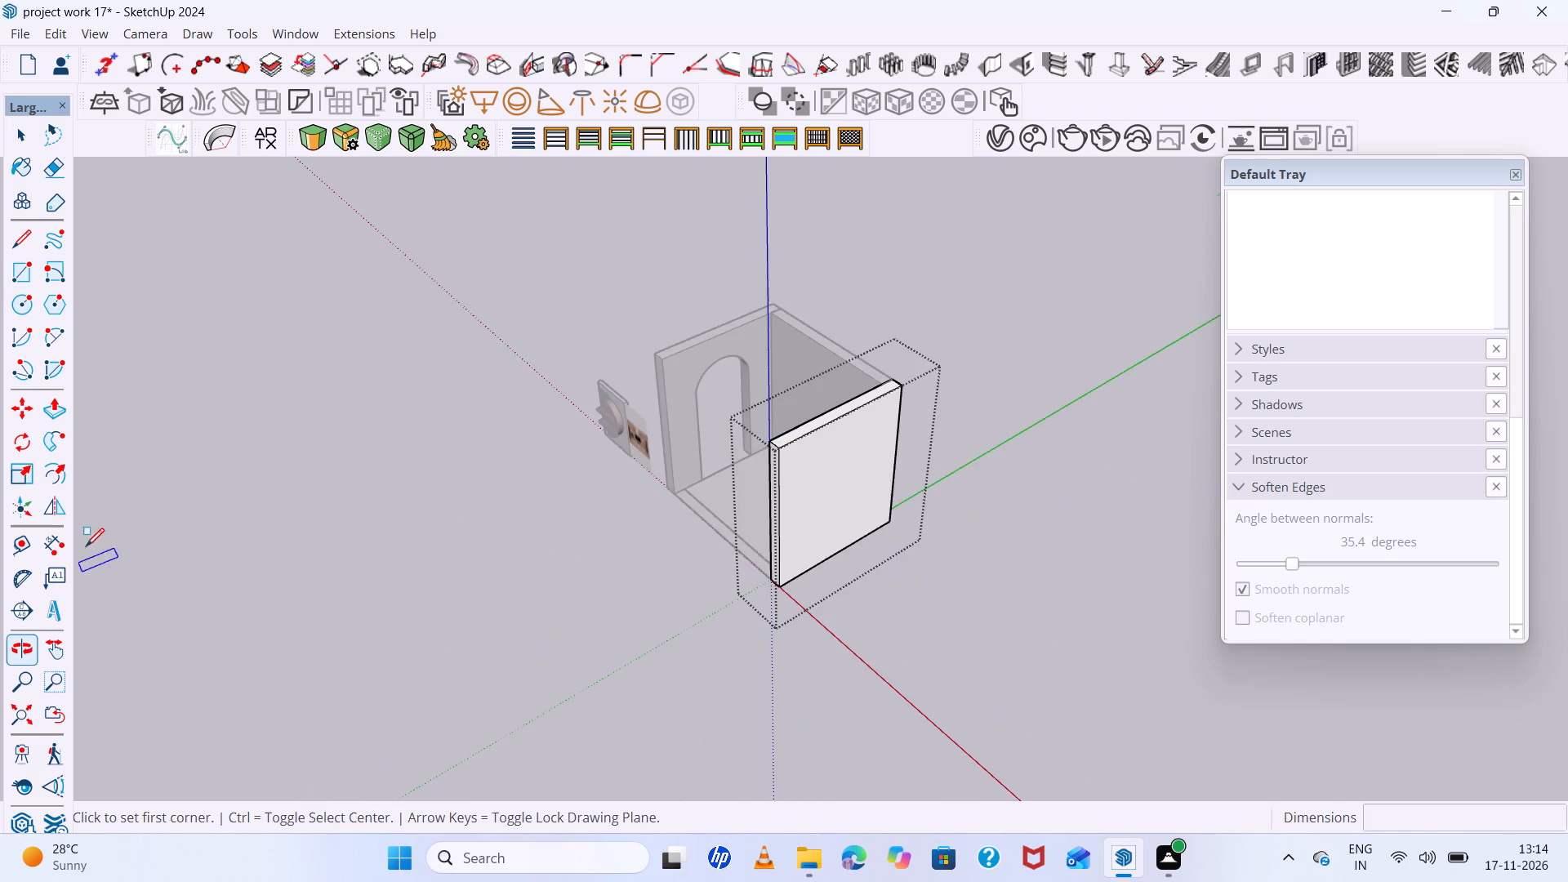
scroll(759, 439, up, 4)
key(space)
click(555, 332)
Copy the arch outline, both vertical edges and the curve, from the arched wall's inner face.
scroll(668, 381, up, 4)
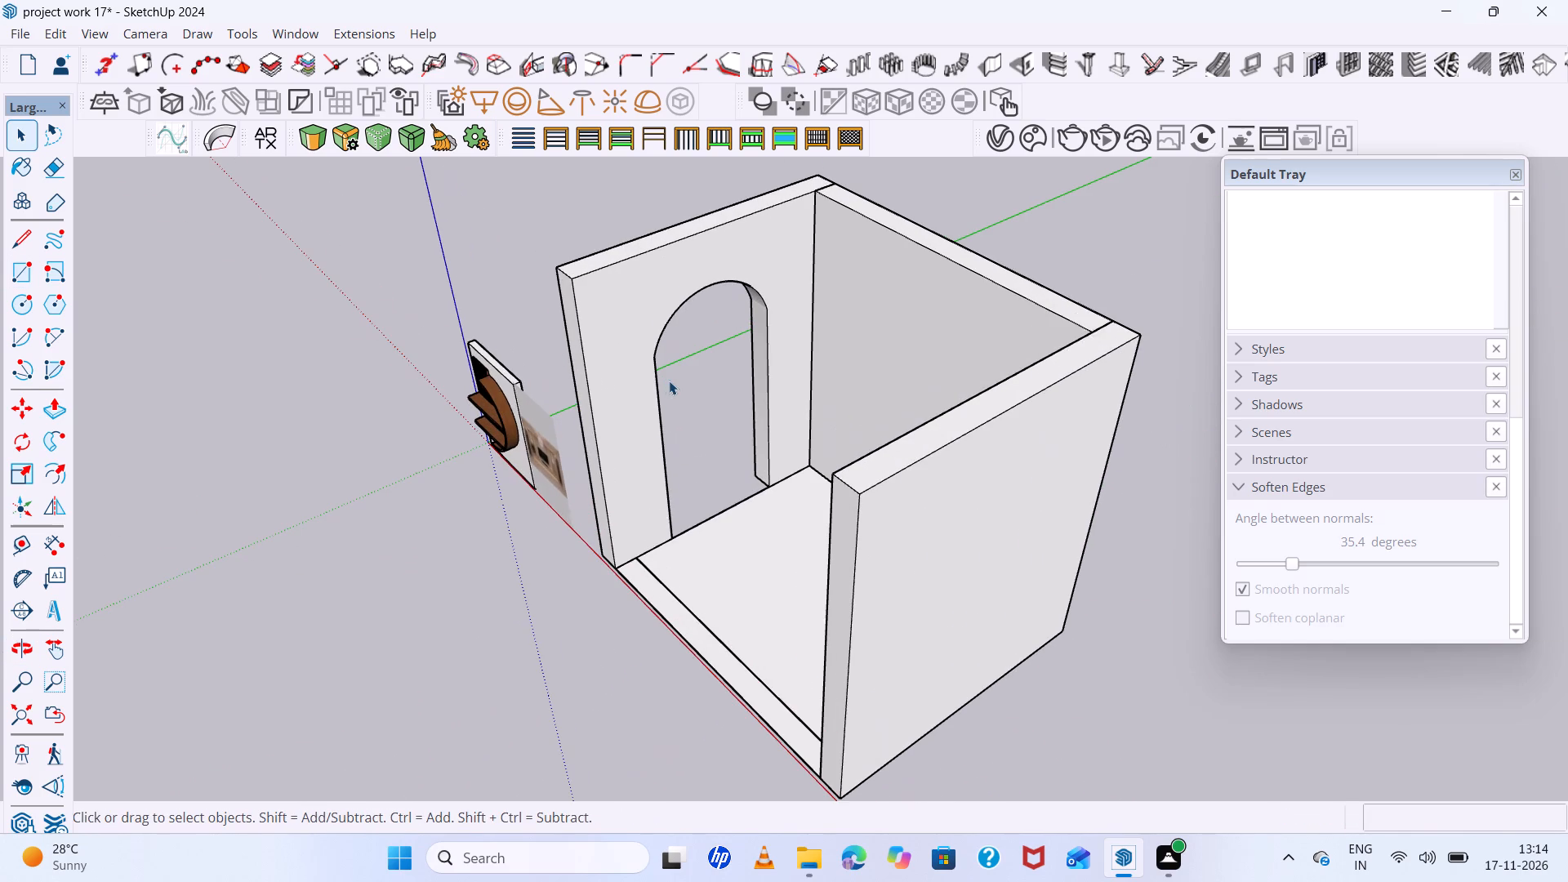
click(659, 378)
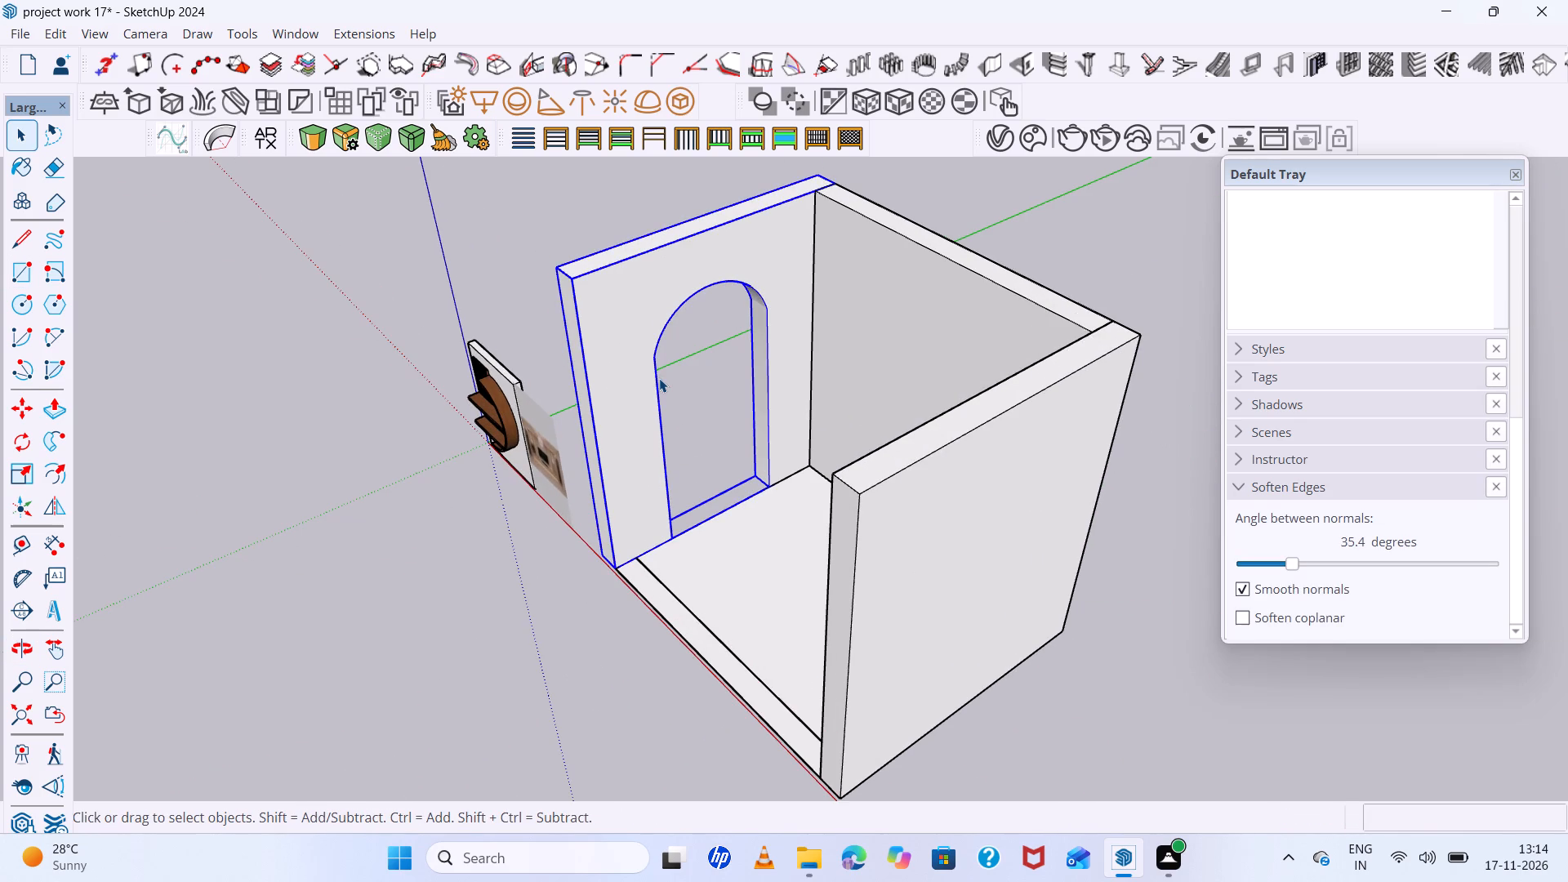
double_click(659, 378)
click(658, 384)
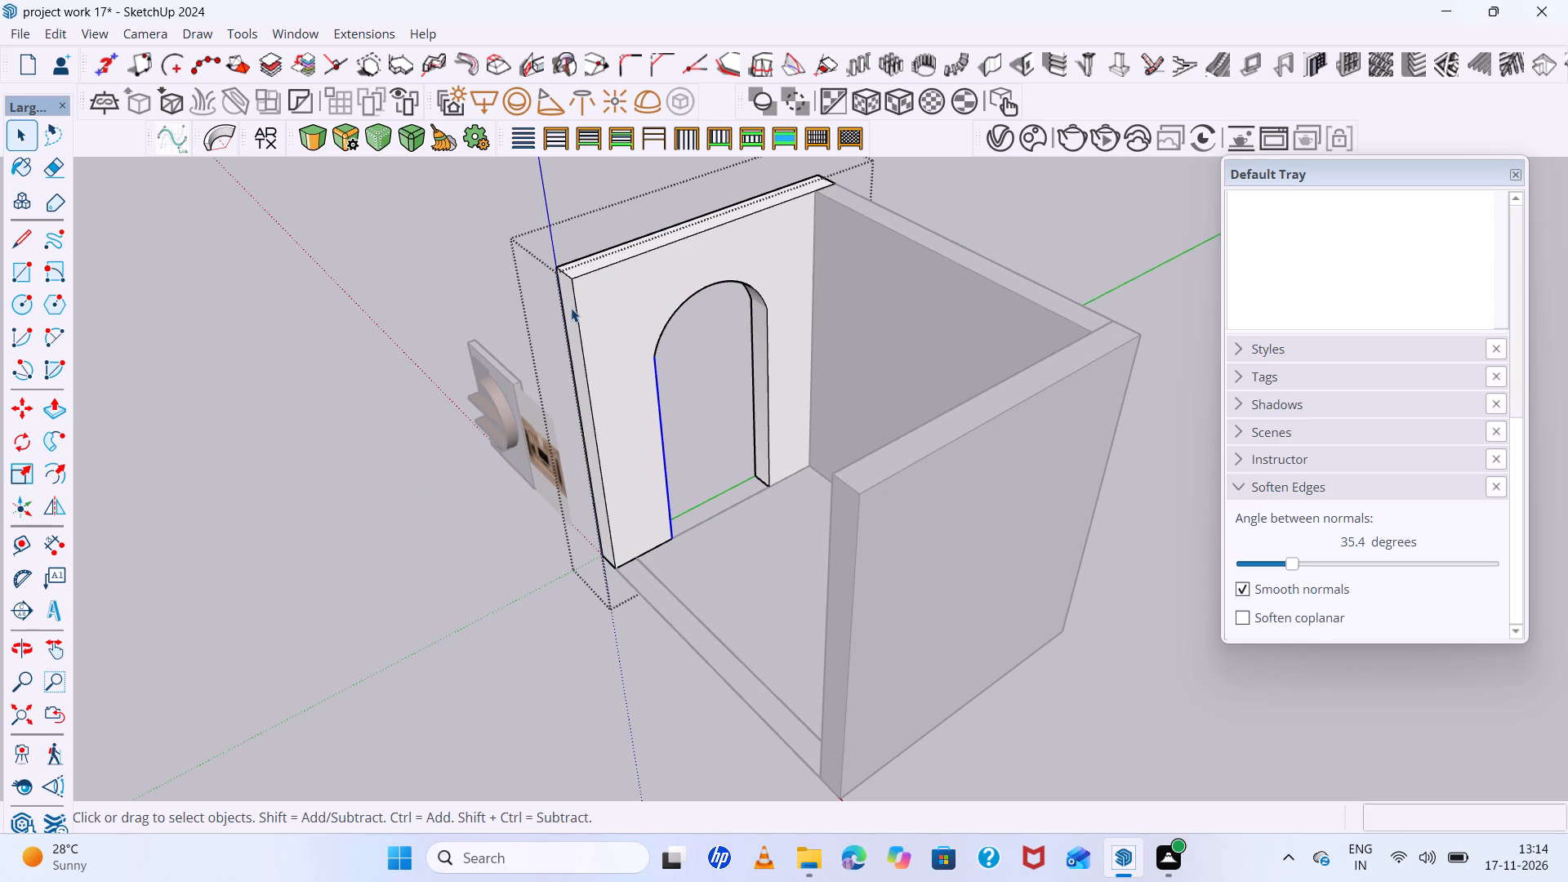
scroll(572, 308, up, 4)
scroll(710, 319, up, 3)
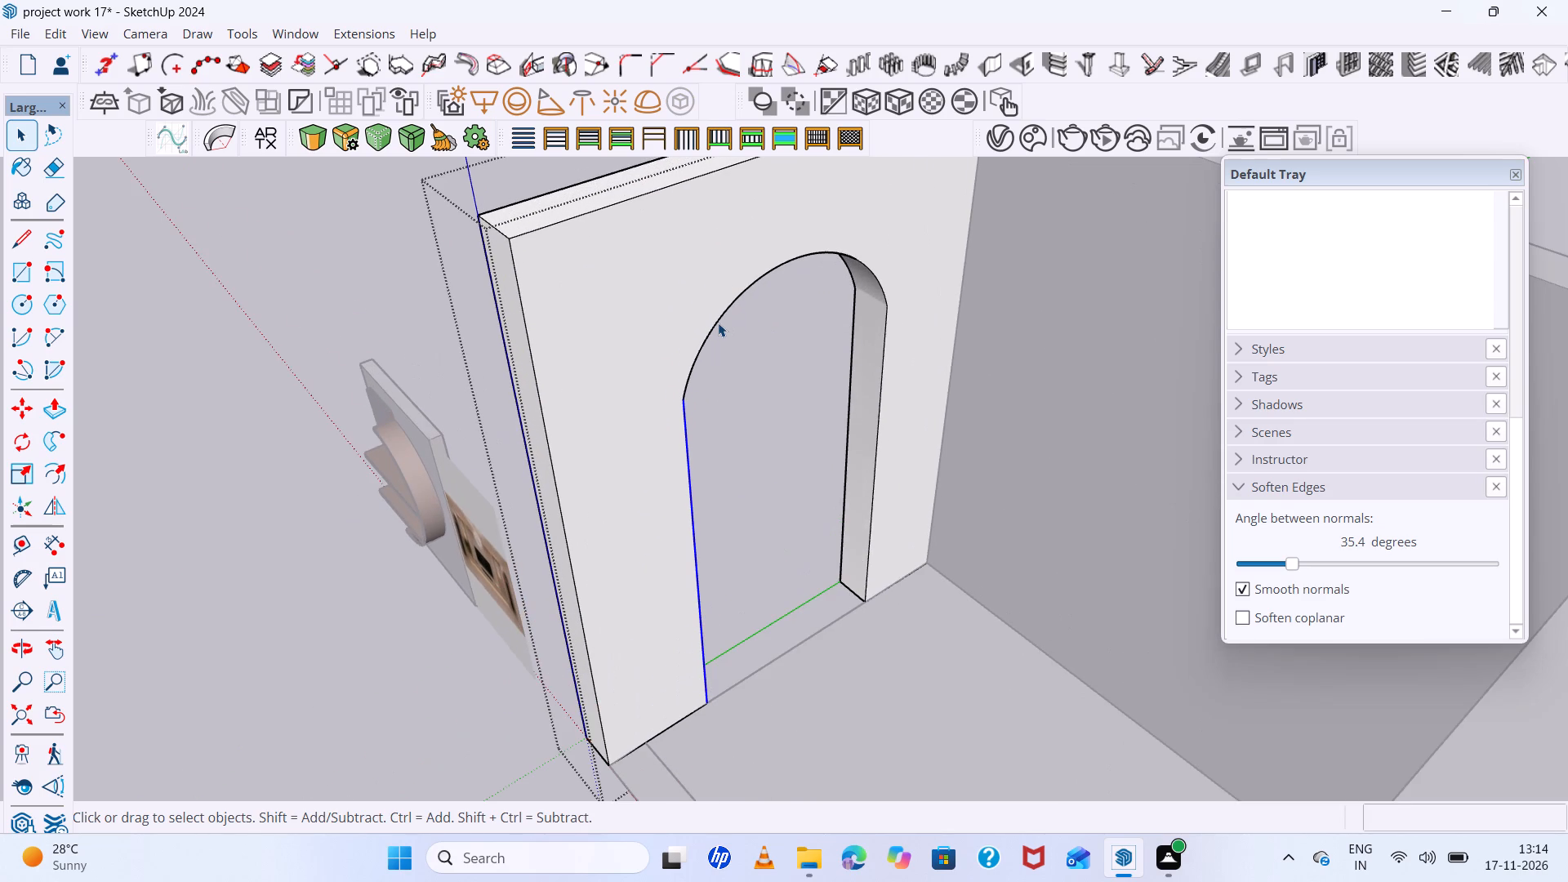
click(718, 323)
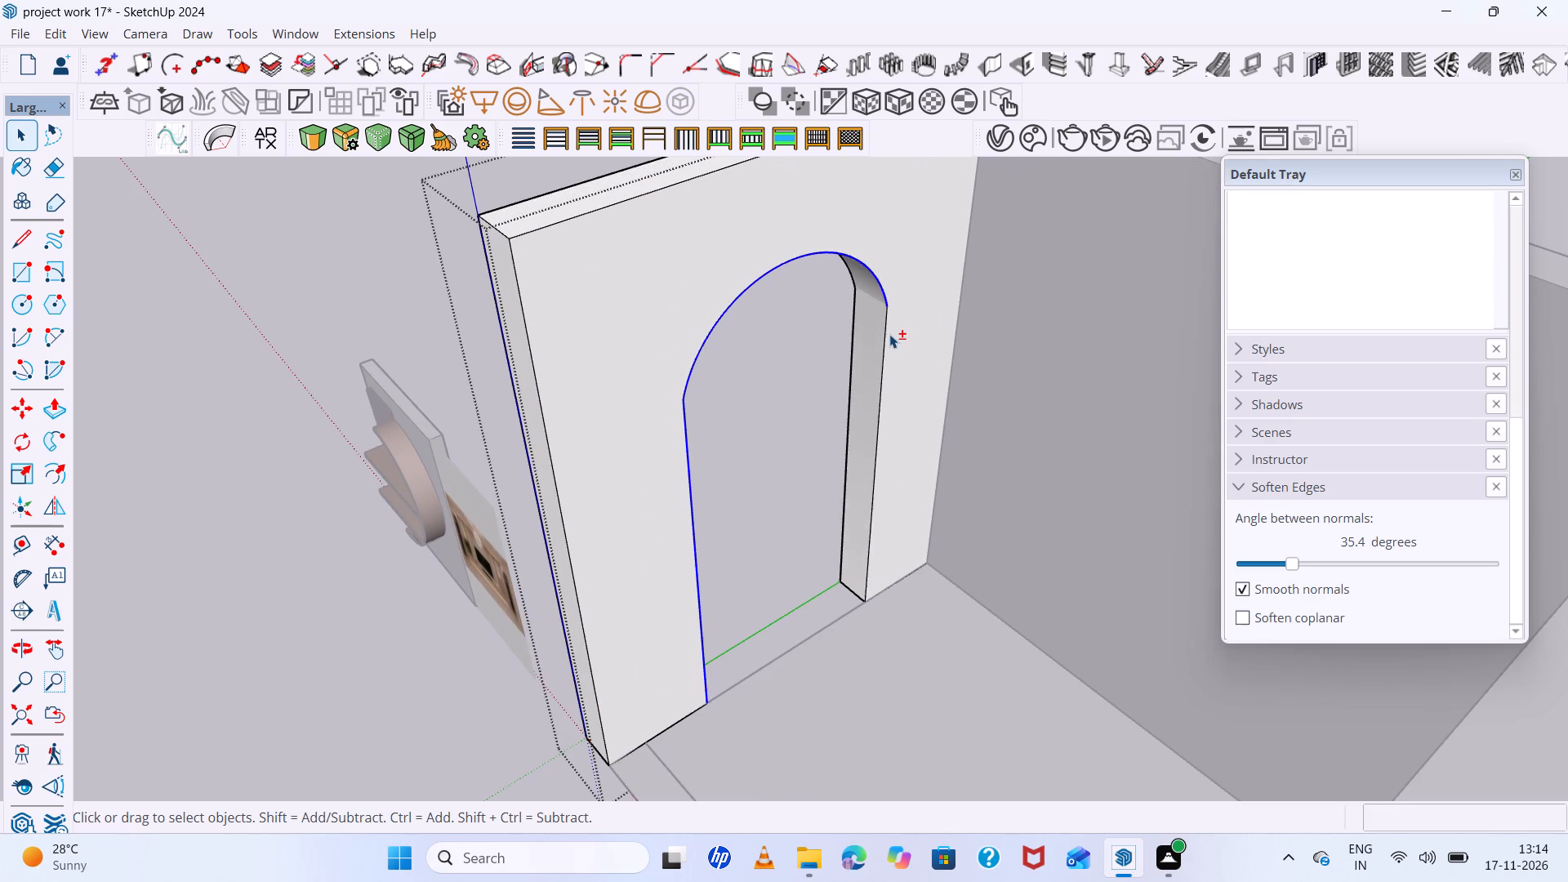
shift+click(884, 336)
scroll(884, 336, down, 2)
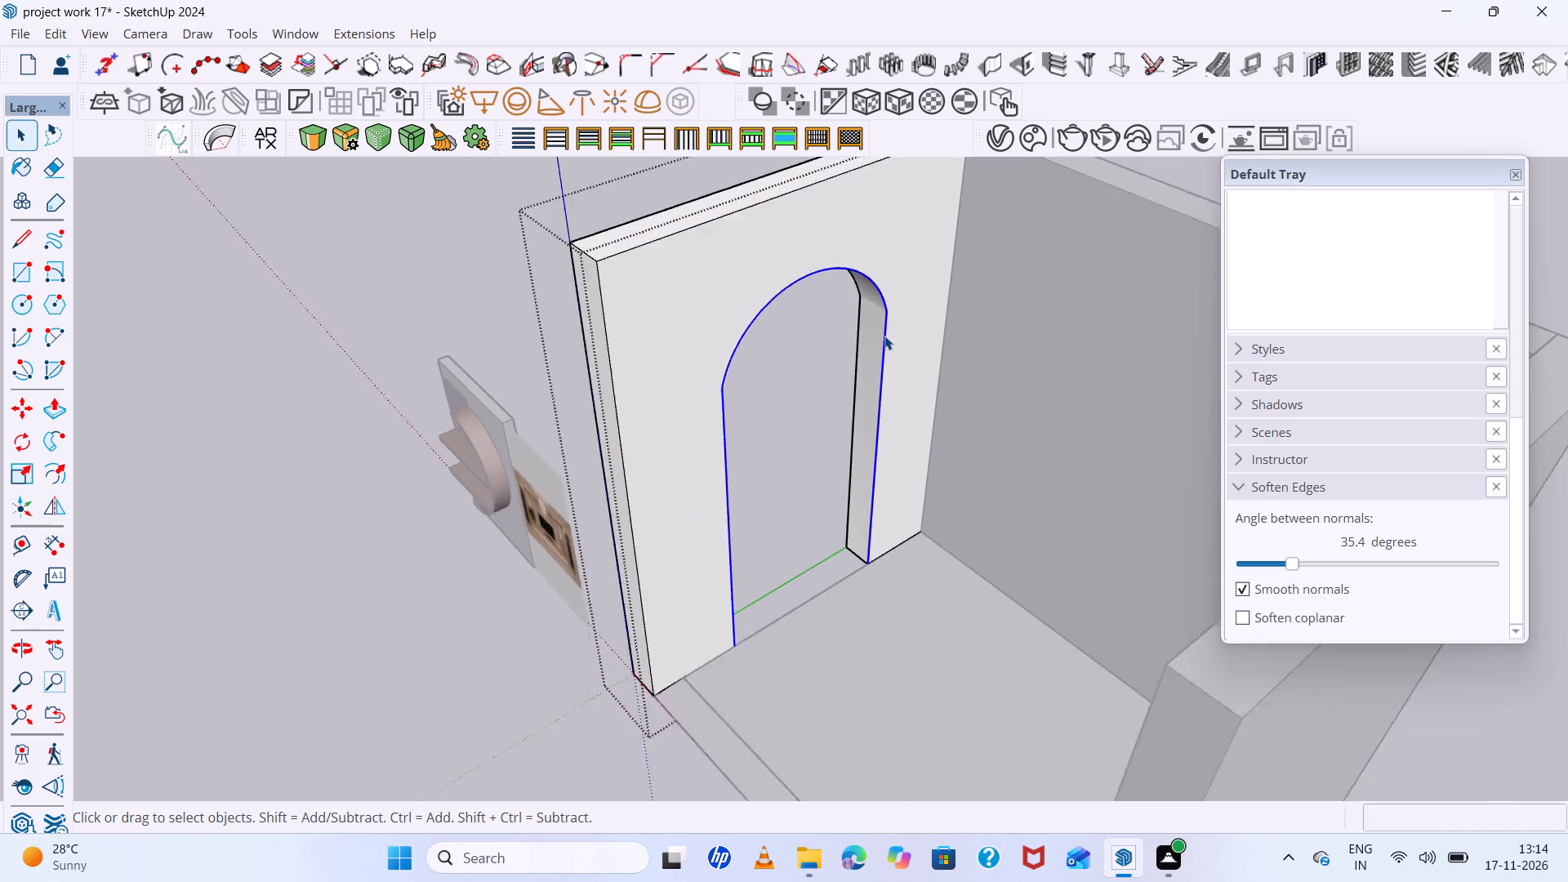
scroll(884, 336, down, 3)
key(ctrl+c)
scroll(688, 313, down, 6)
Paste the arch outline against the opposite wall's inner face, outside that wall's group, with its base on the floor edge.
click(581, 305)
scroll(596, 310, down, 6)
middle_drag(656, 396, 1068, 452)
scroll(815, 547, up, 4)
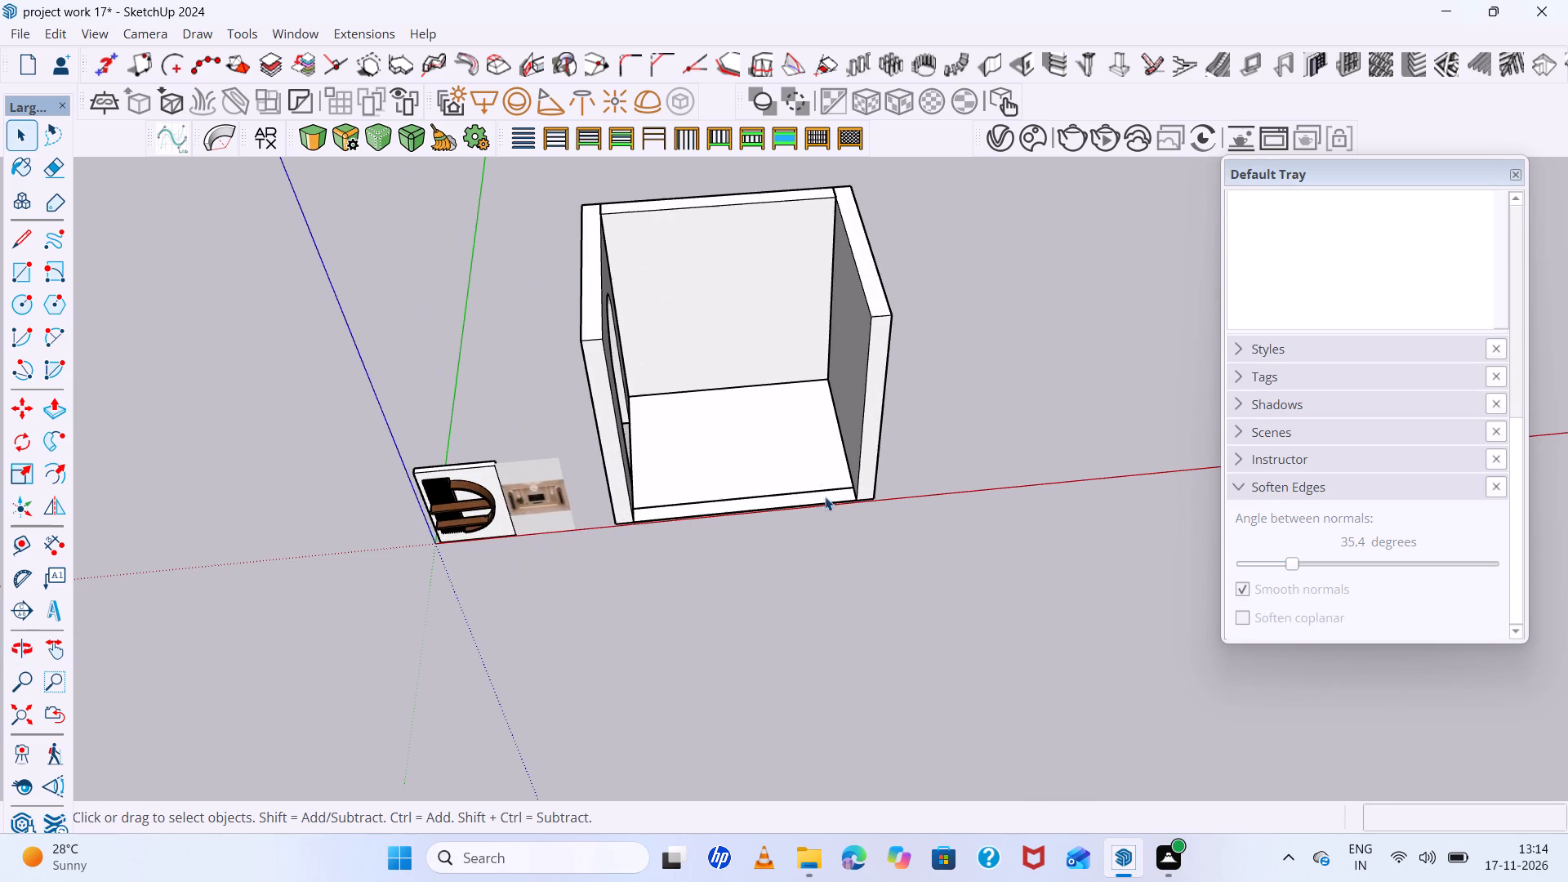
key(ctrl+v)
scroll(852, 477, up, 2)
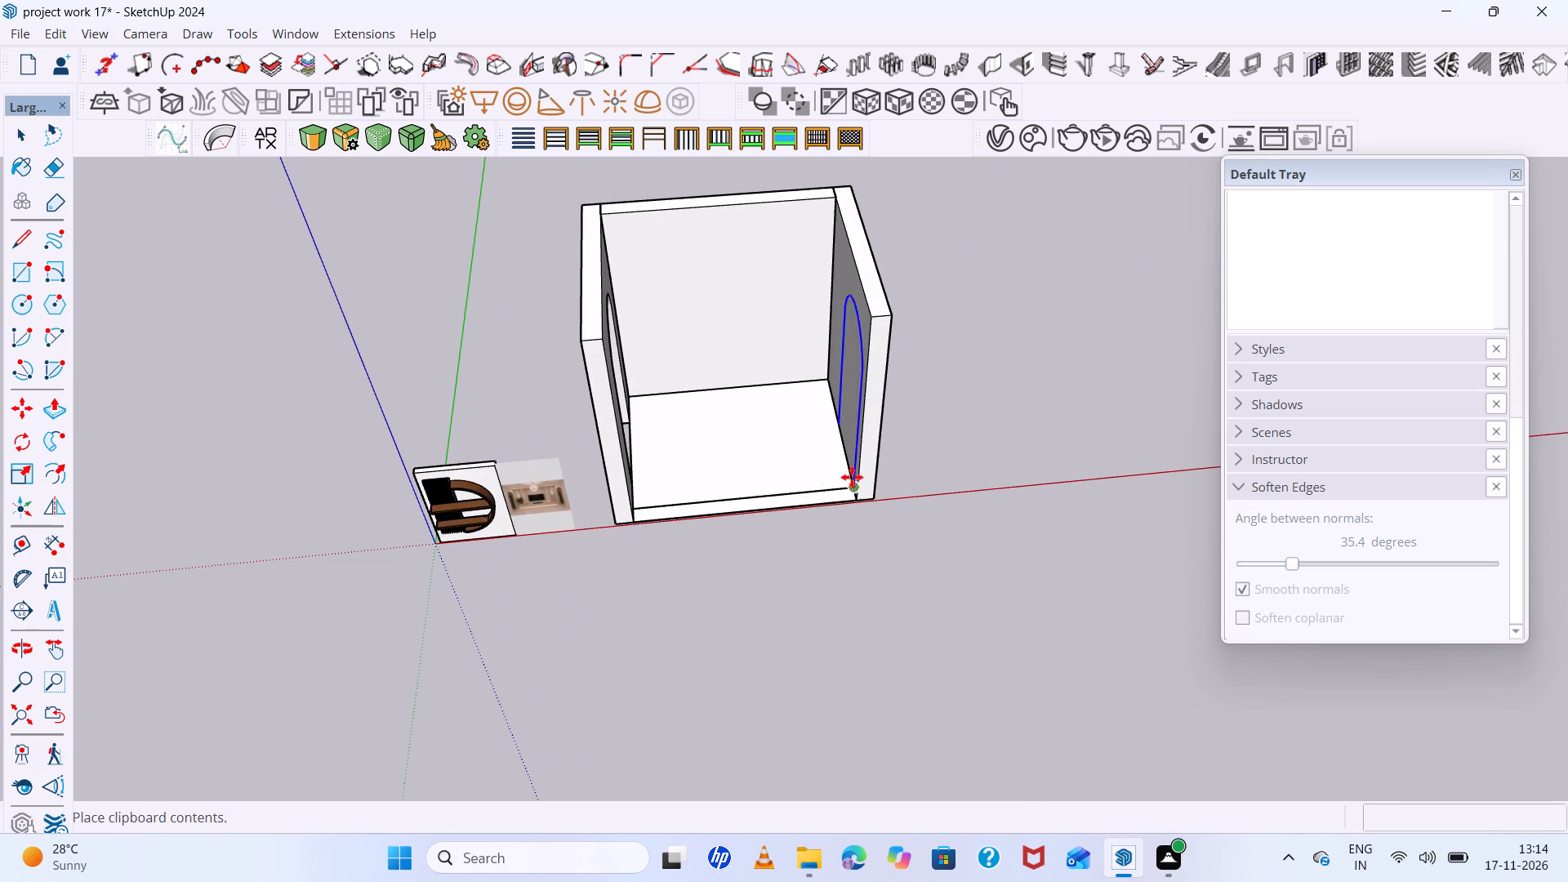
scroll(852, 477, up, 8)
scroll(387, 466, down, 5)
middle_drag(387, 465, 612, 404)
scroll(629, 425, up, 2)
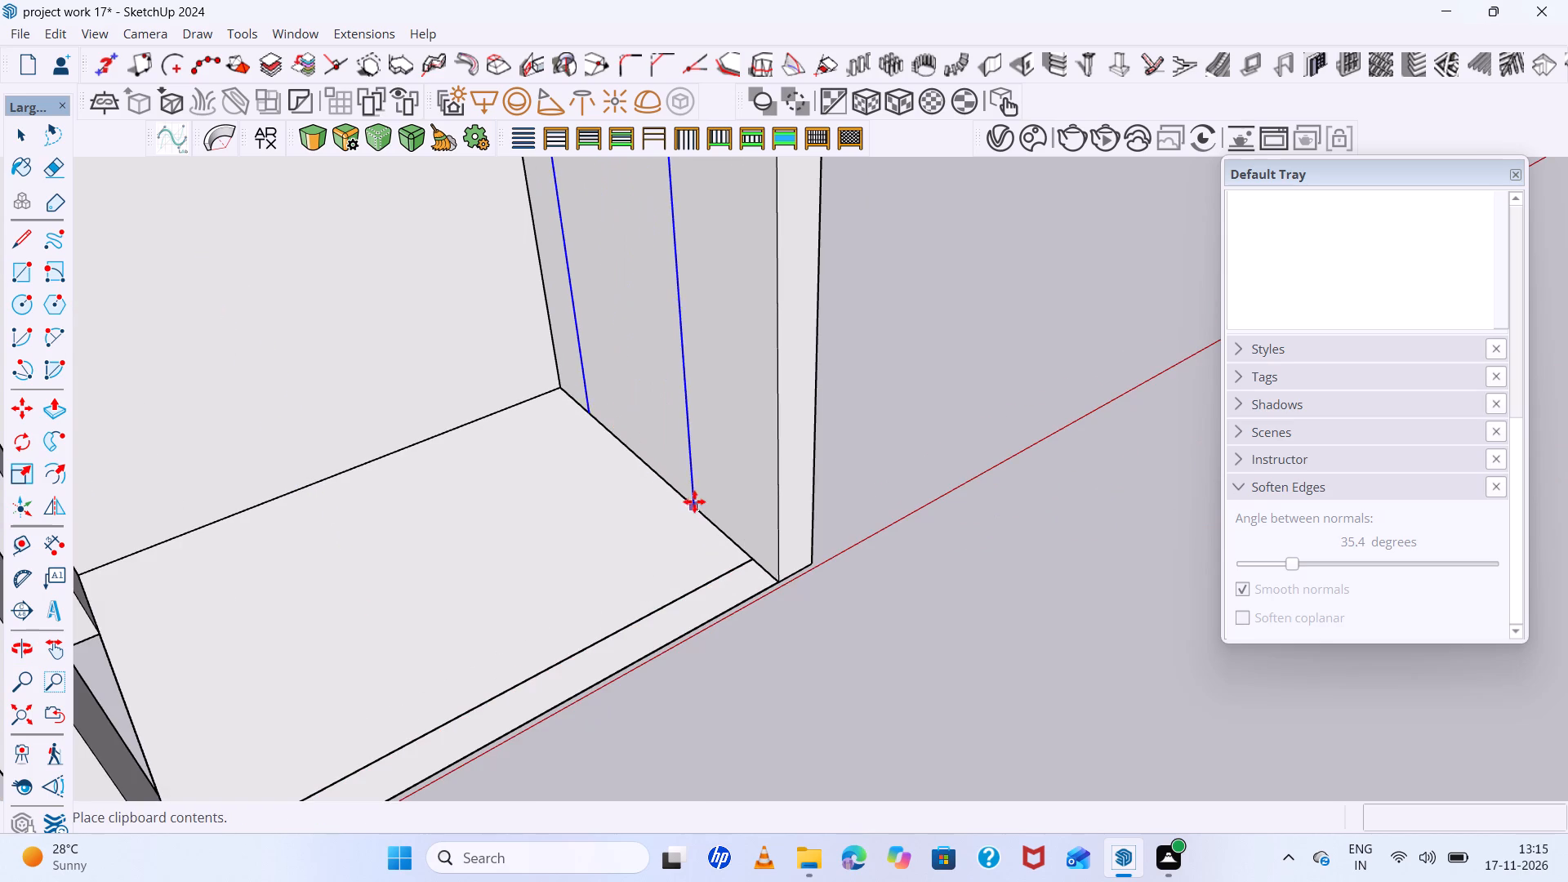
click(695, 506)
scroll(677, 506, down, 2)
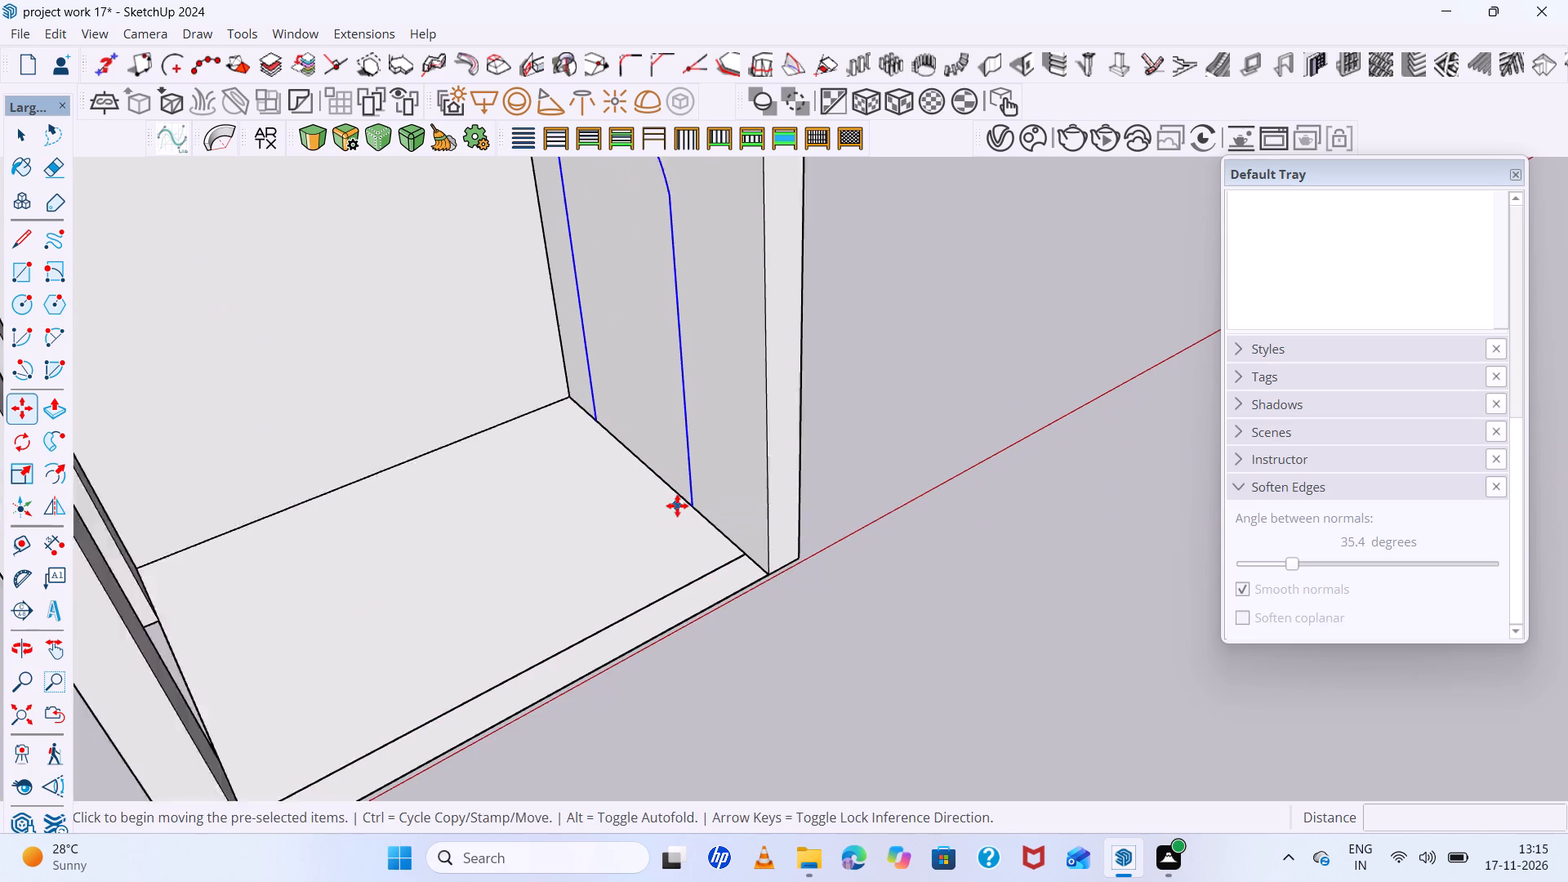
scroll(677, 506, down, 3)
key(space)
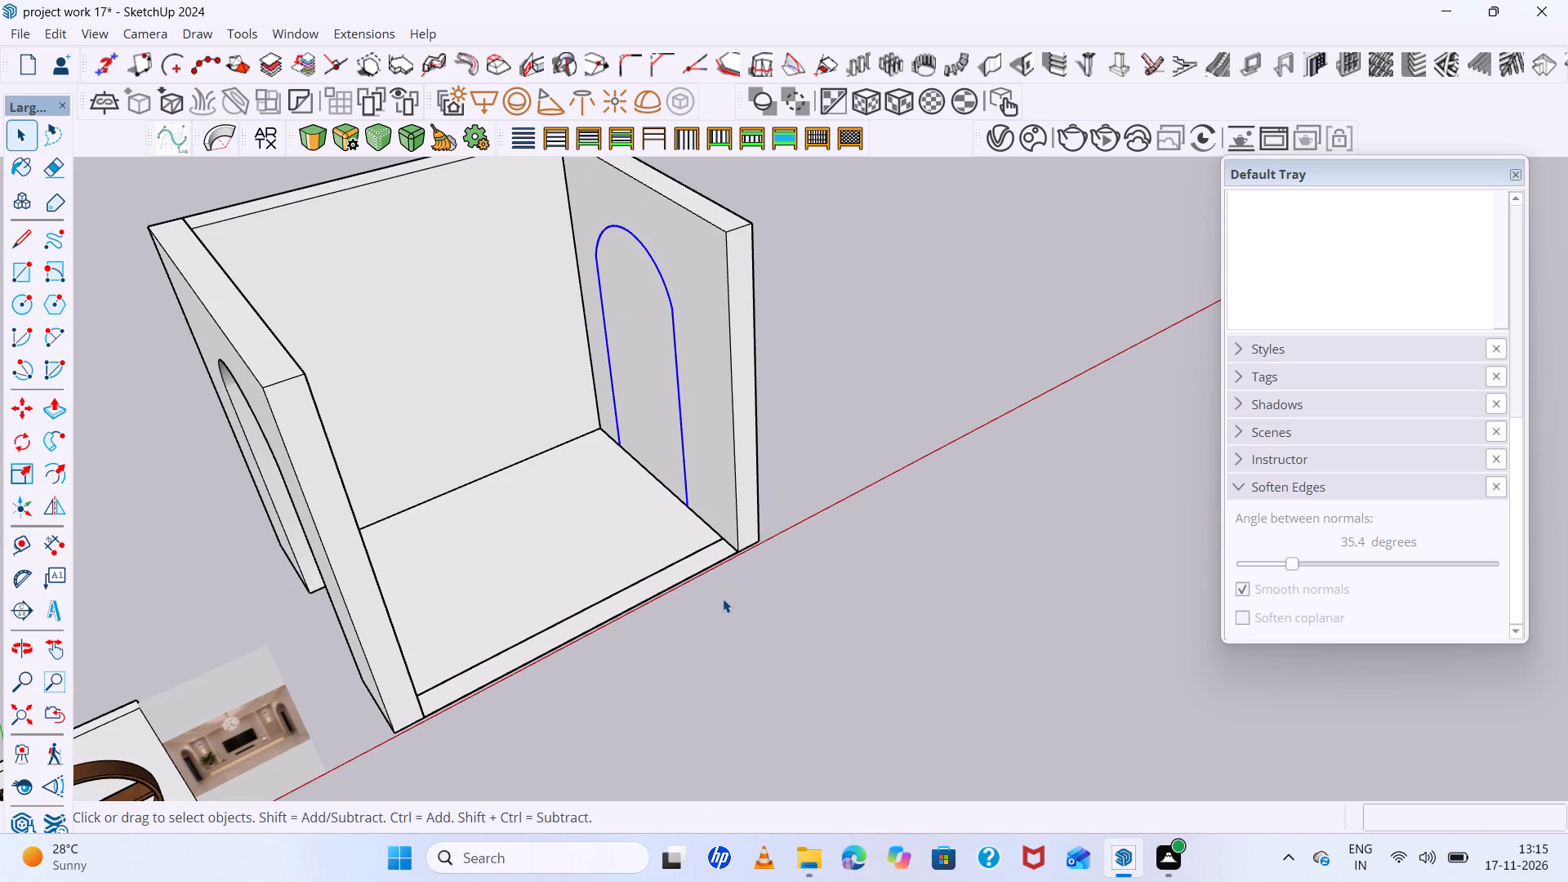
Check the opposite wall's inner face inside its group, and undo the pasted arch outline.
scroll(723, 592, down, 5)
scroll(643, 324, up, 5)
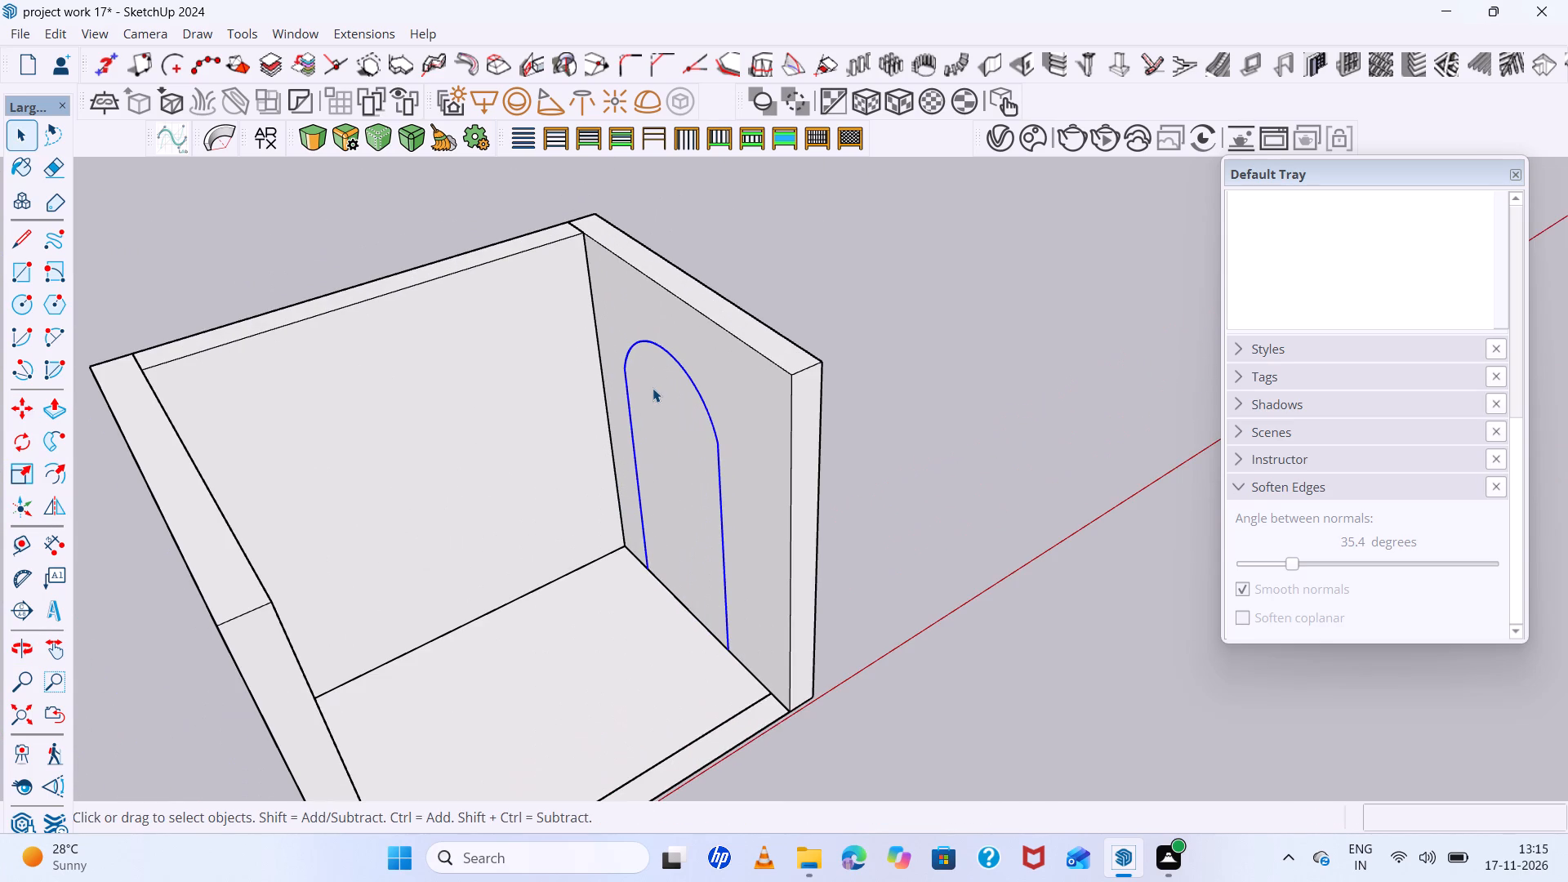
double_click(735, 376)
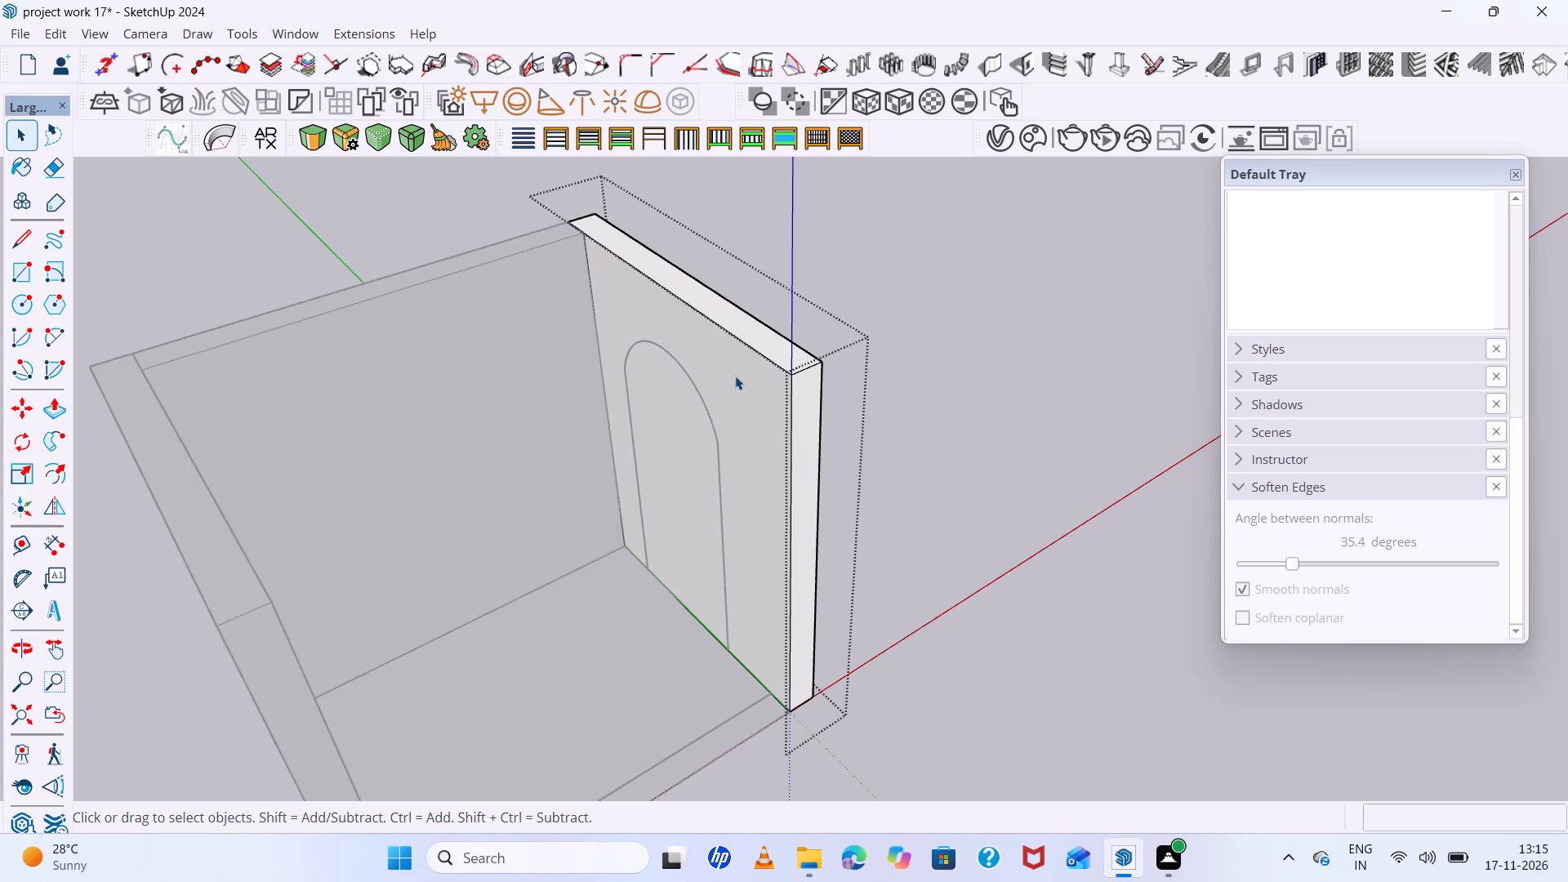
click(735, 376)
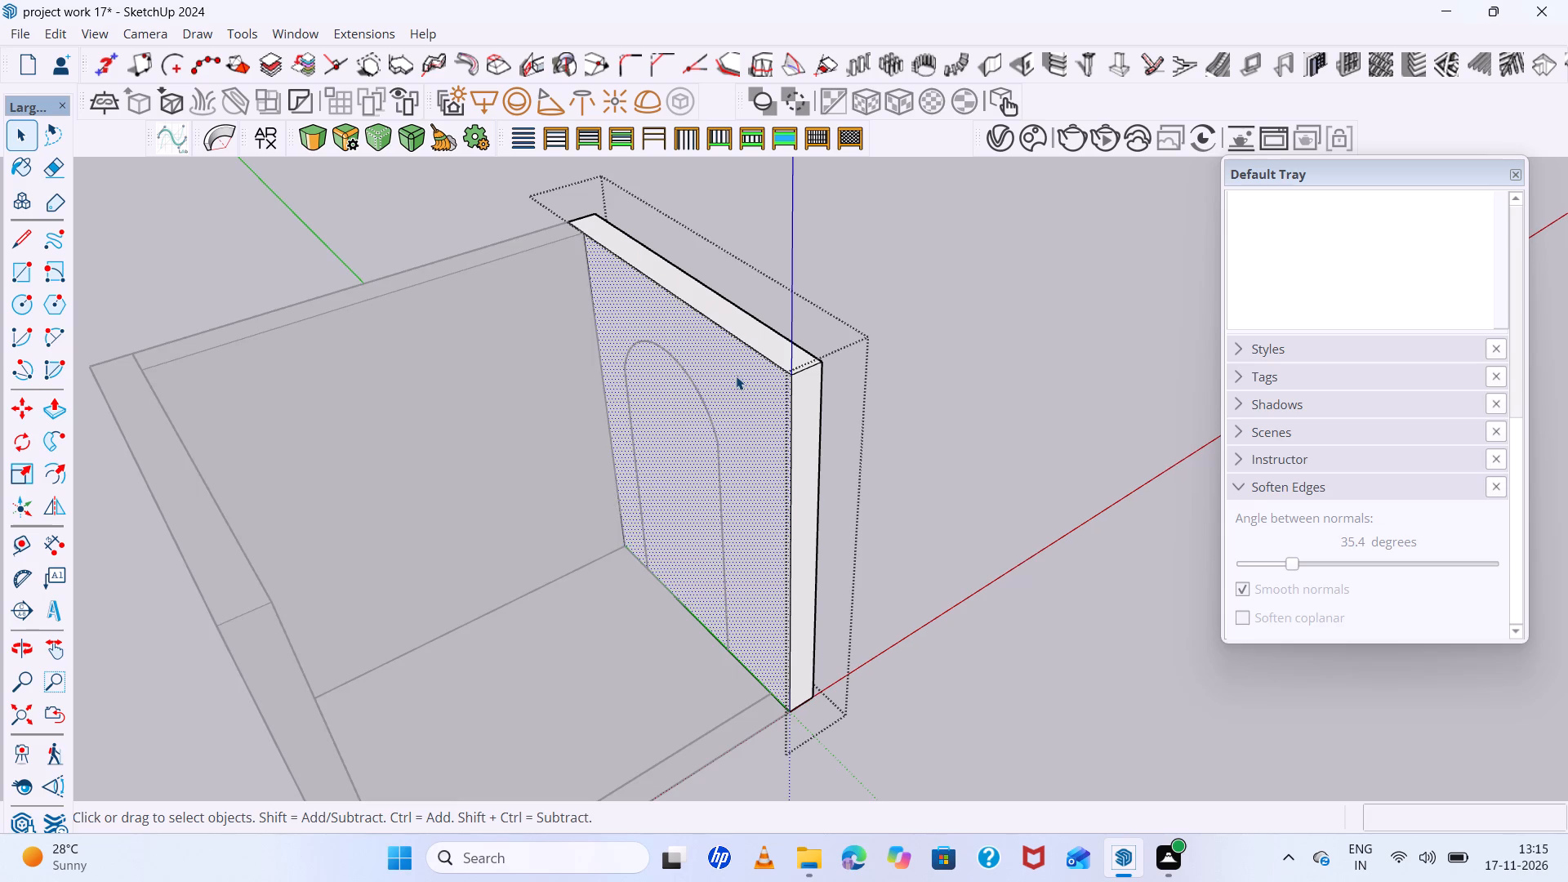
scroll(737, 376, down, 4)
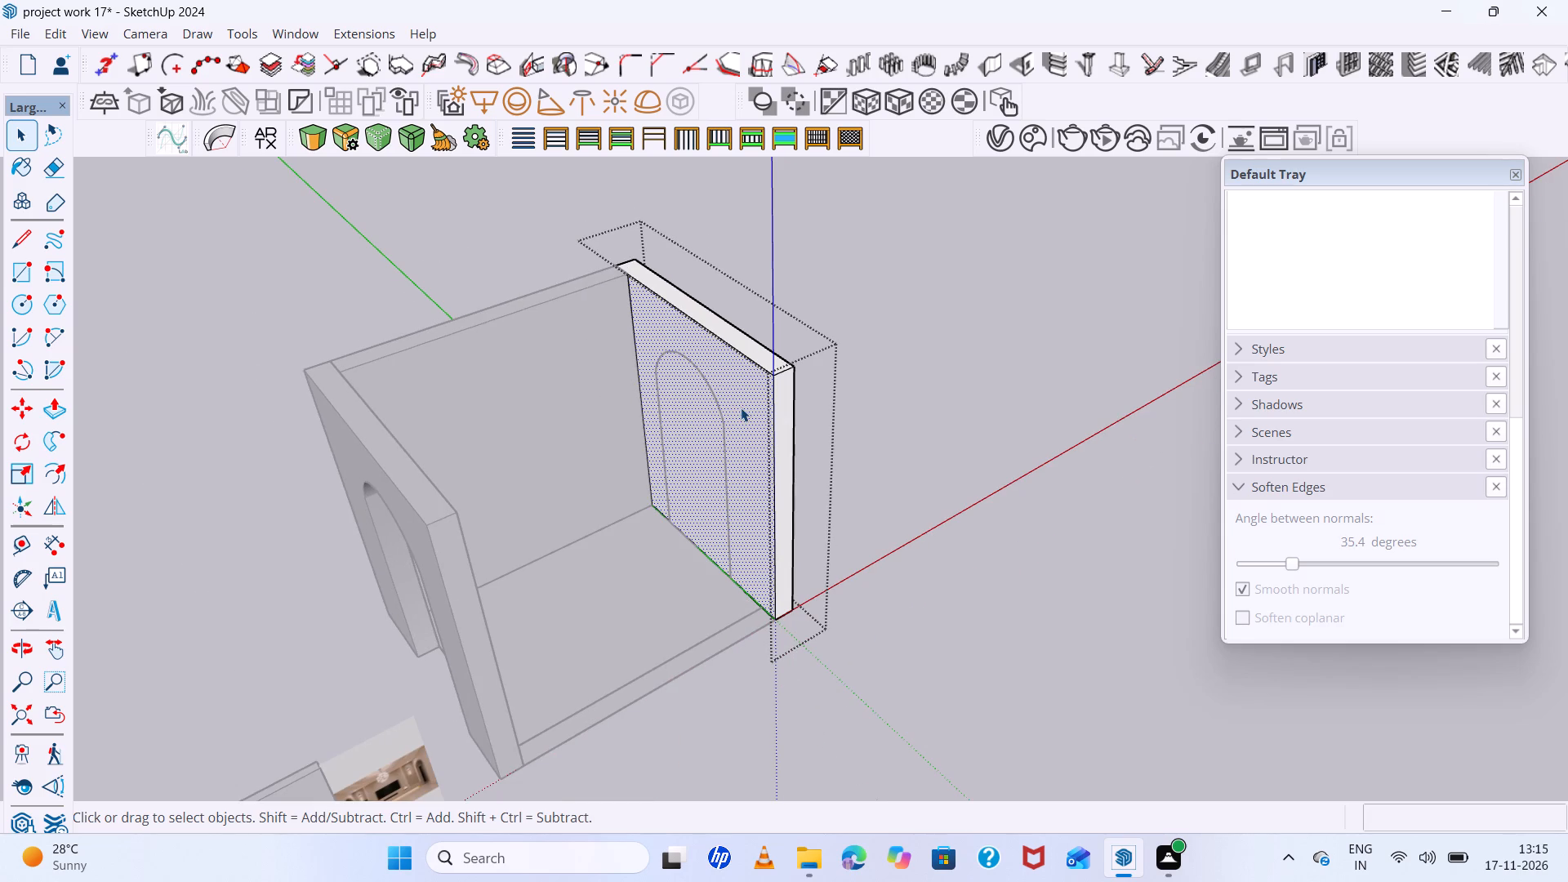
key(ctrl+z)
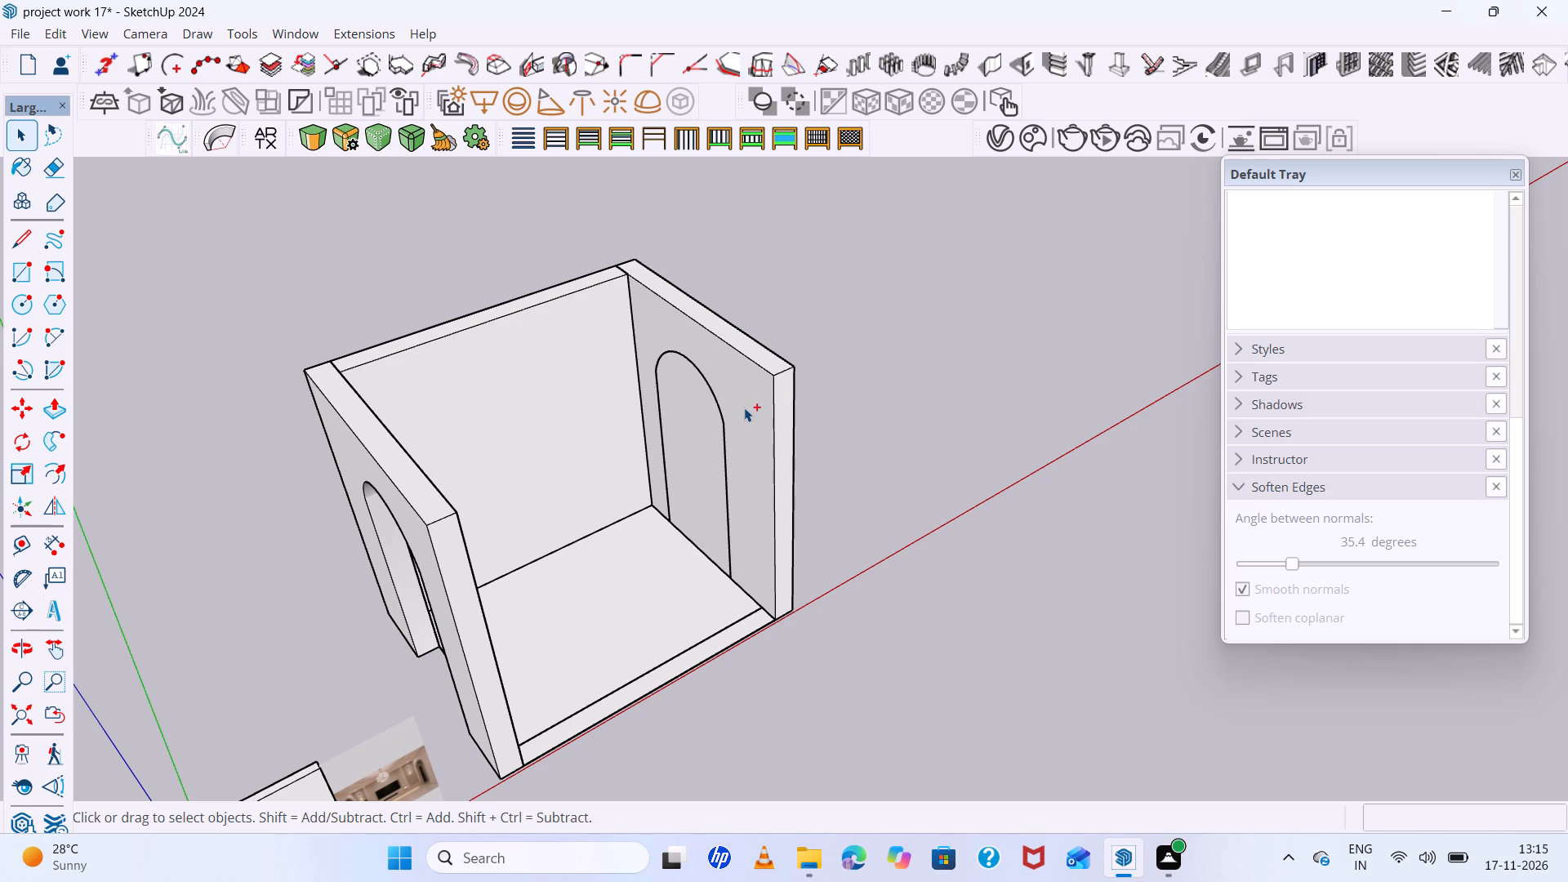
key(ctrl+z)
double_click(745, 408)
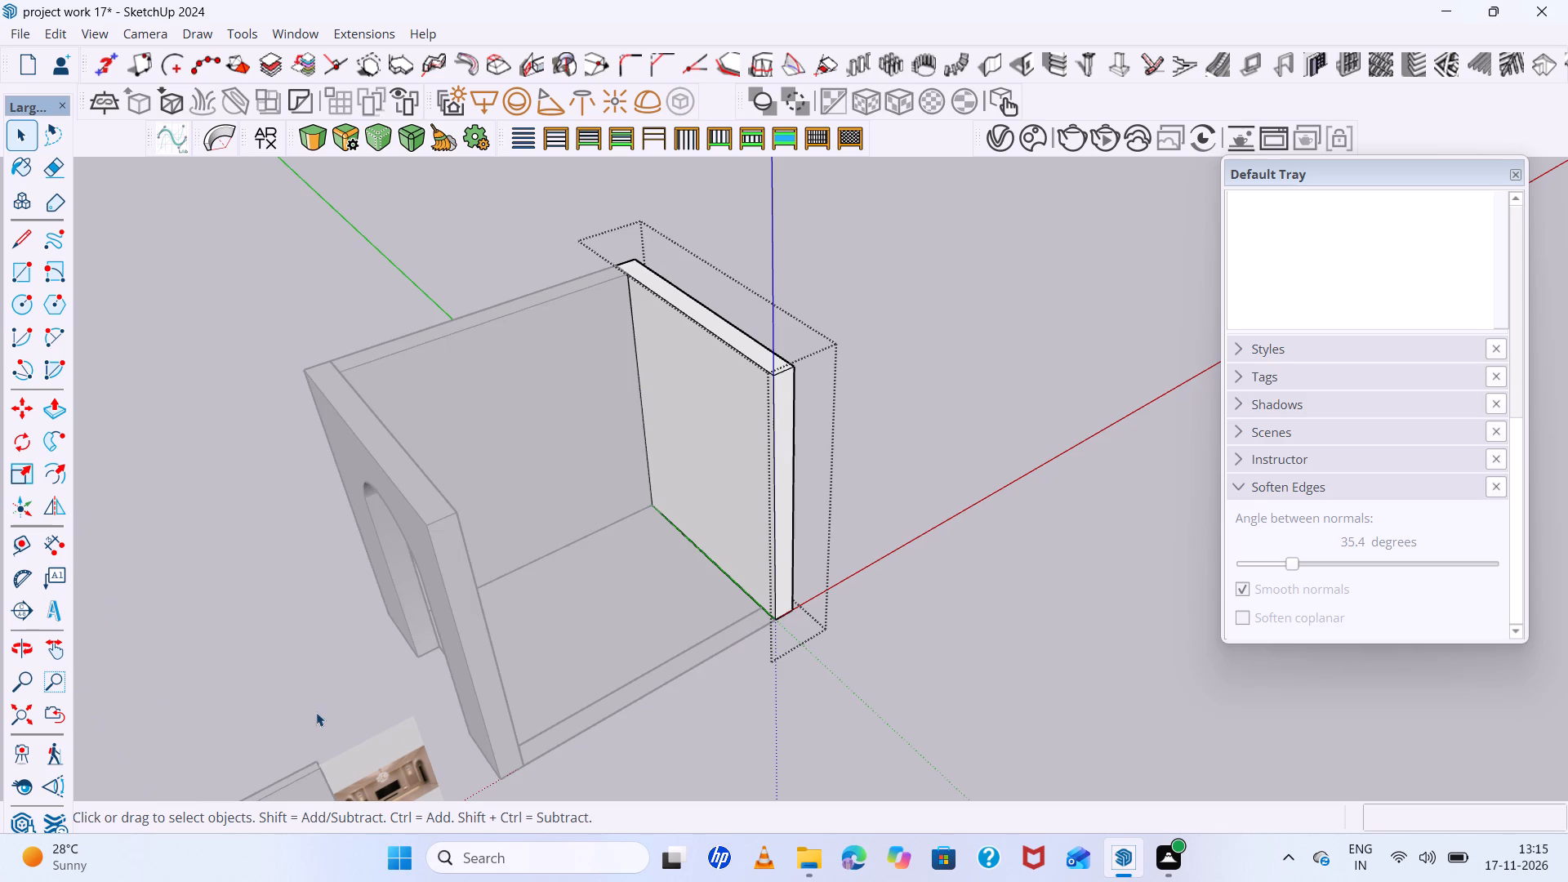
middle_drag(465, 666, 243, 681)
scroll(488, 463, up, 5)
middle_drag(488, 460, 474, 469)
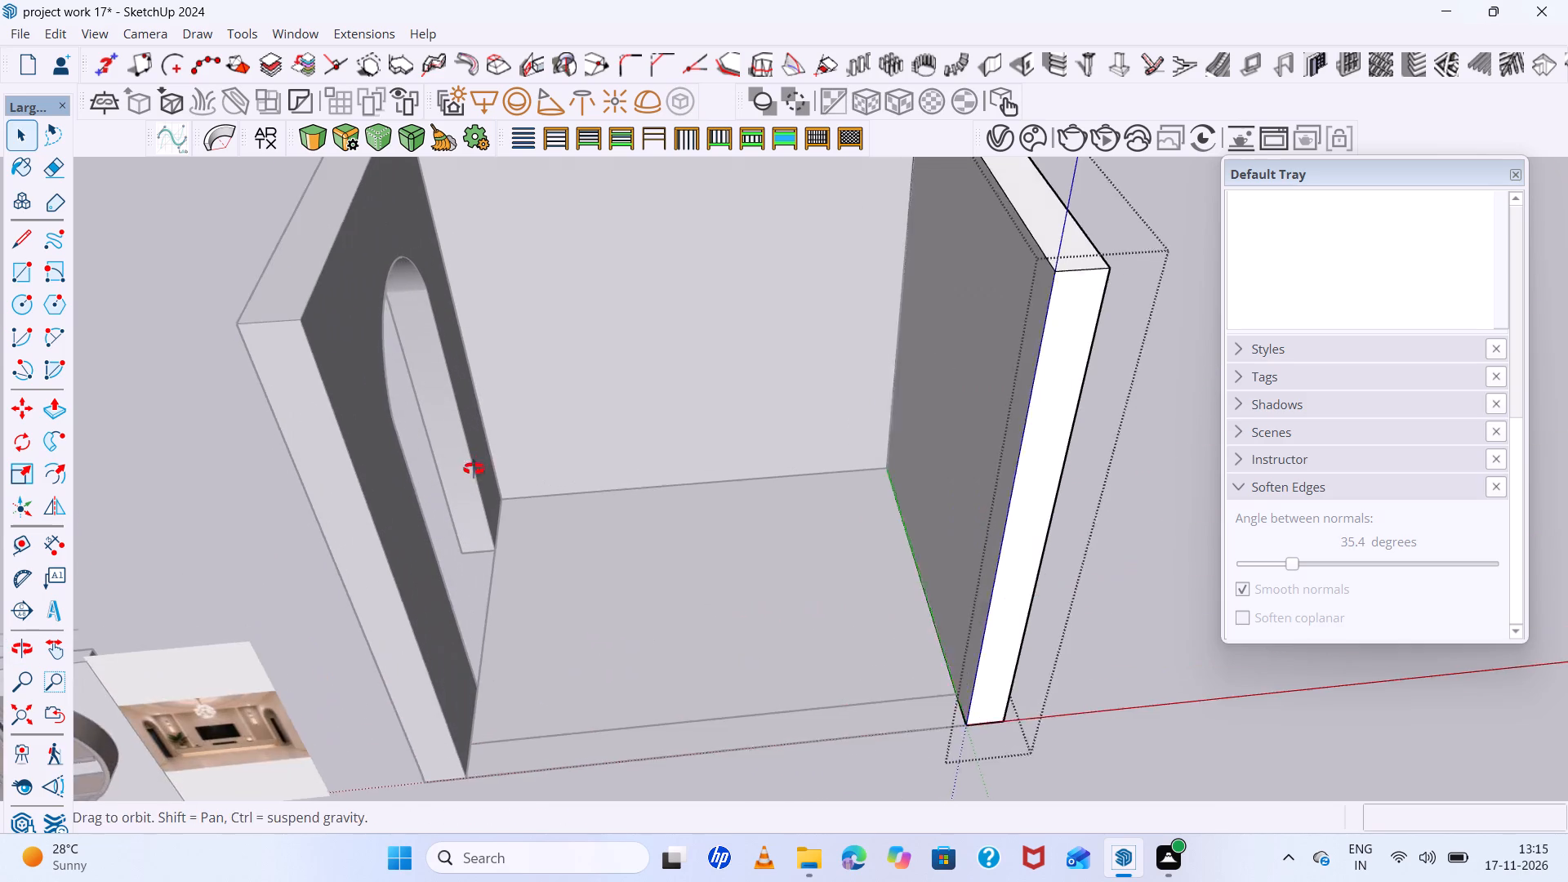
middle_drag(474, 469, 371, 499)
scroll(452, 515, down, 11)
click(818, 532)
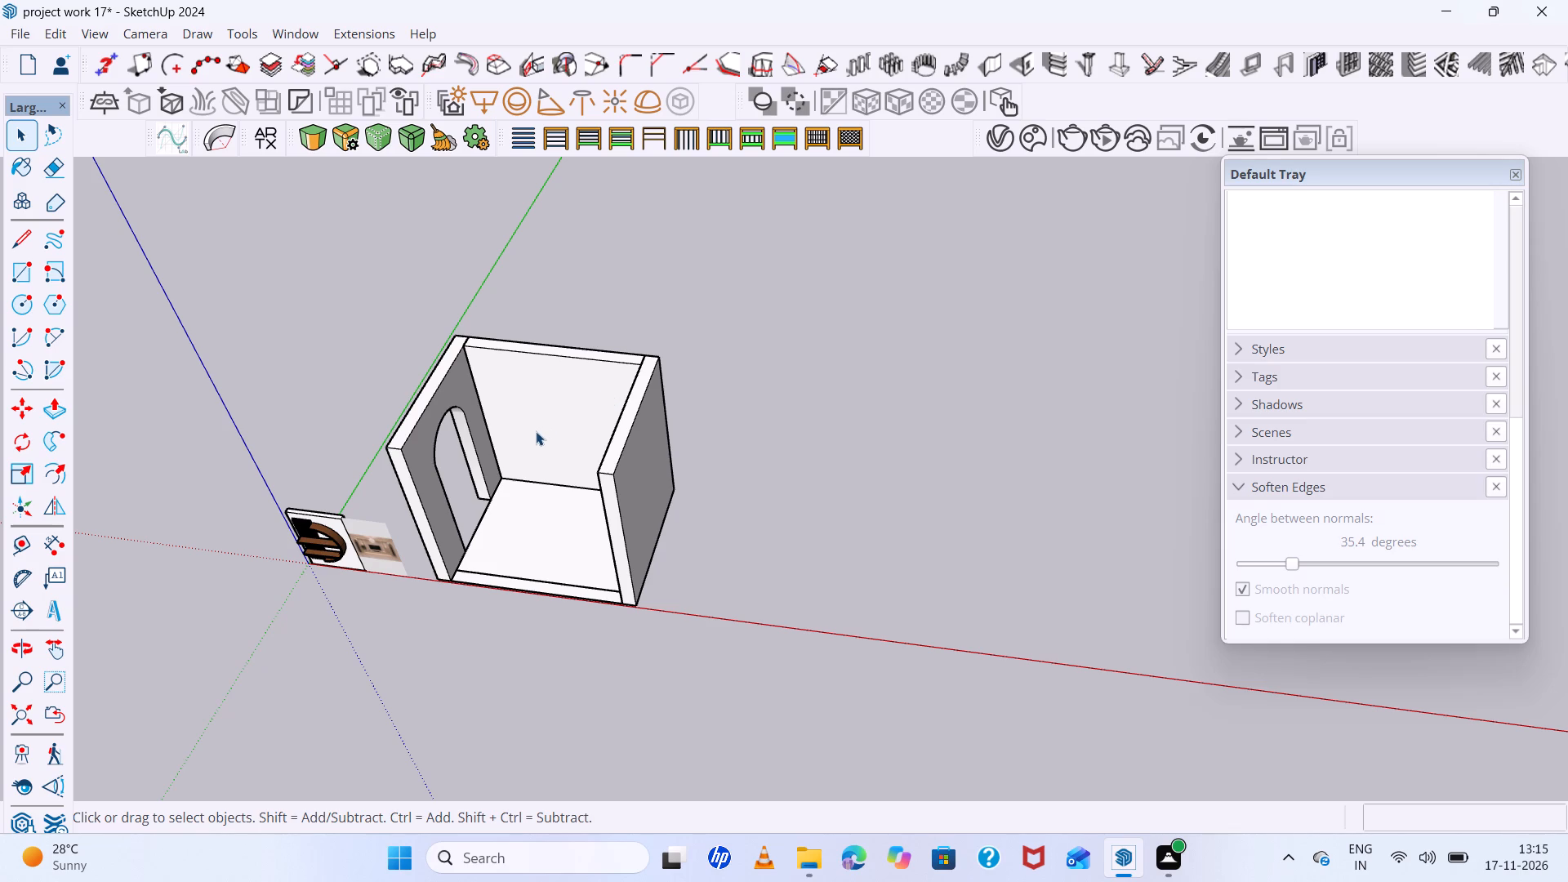
Inside the arched wall's group, copy the opening's two vertical edges and curve from the inner face.
scroll(536, 431, up, 4)
double_click(375, 485)
scroll(379, 497, up, 4)
click(380, 494)
scroll(385, 476, up, 6)
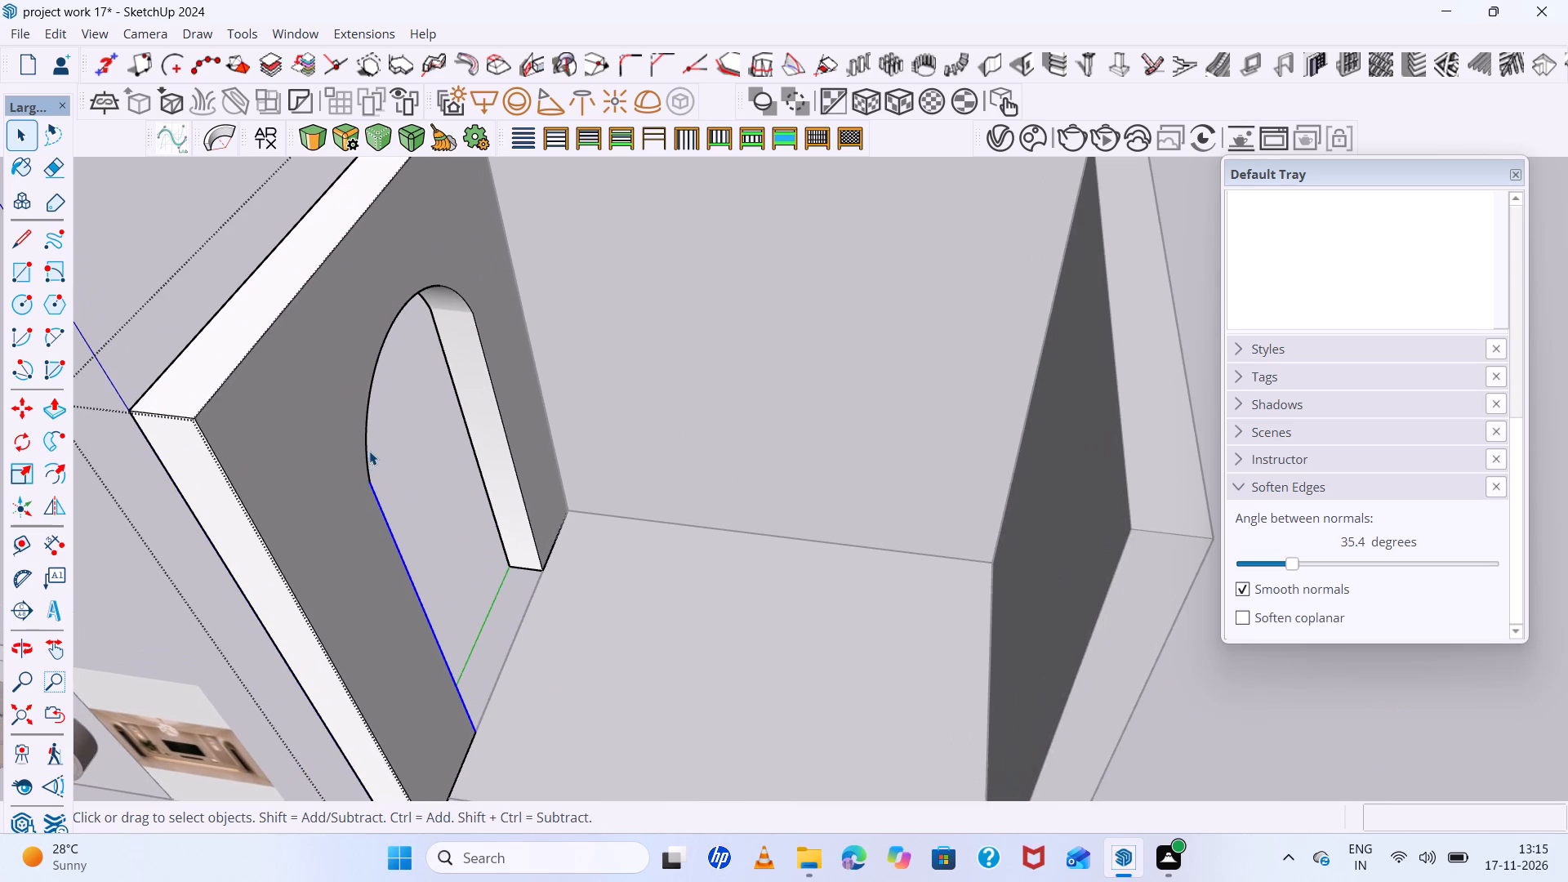
shift+click(367, 441)
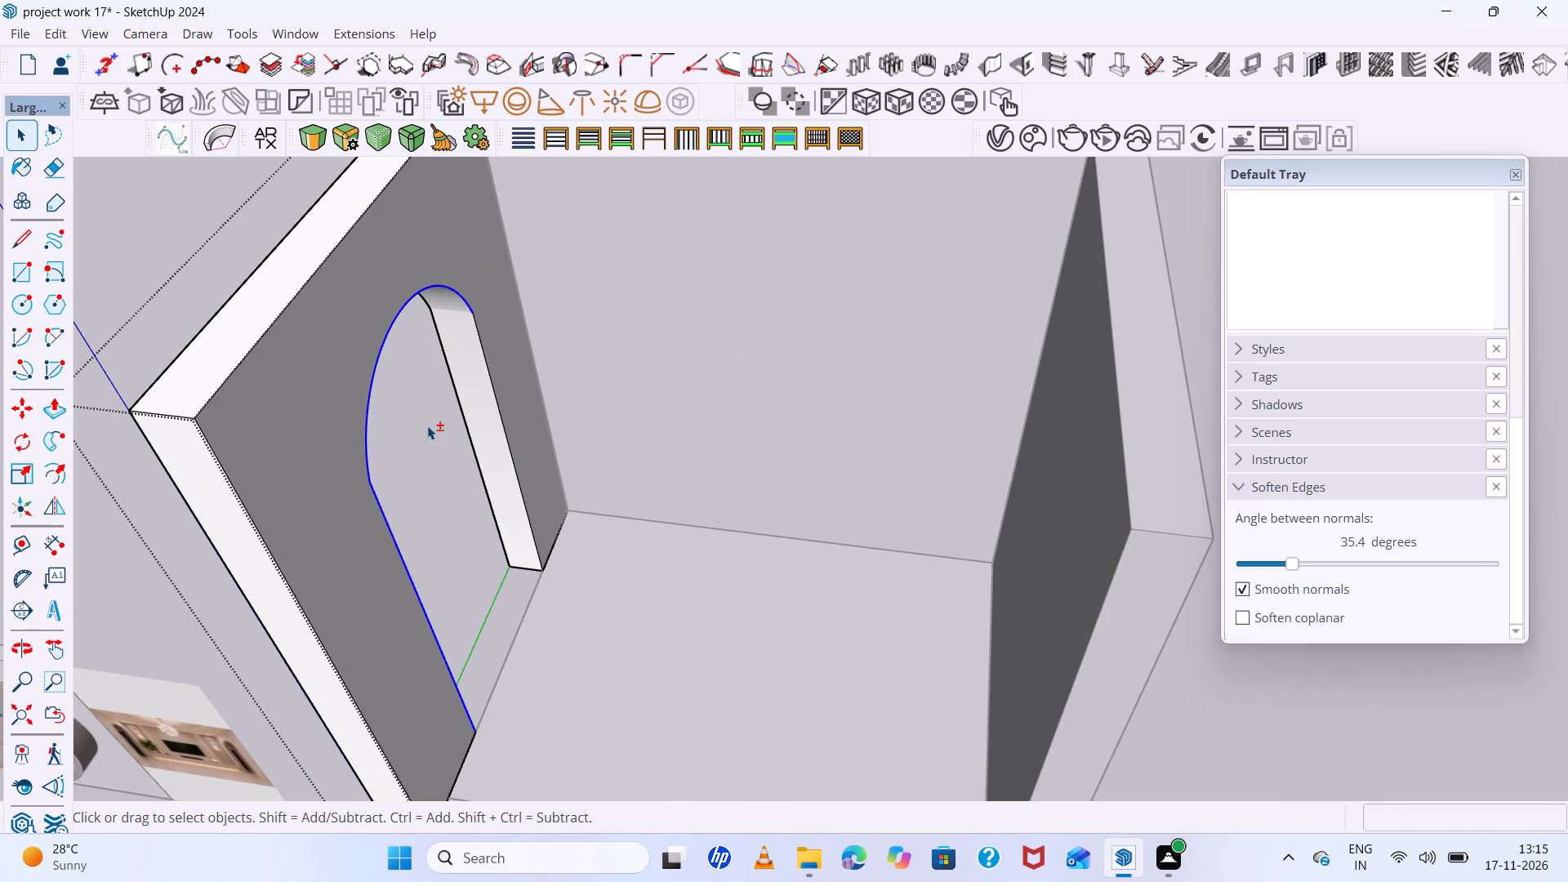
shift+click(494, 392)
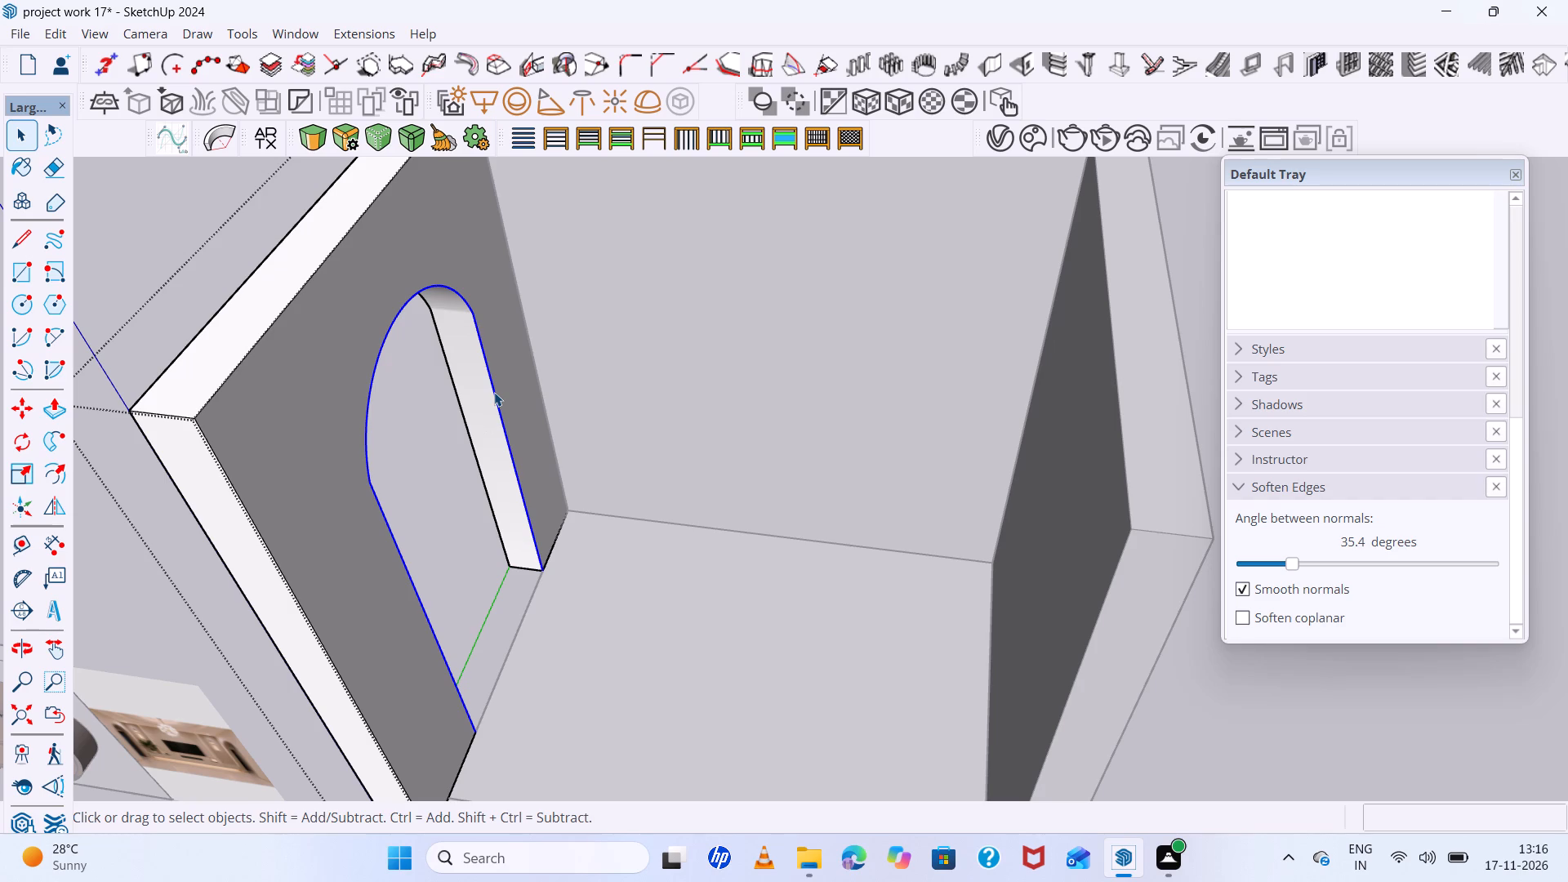
scroll(494, 392, down, 5)
key(ctrl+c)
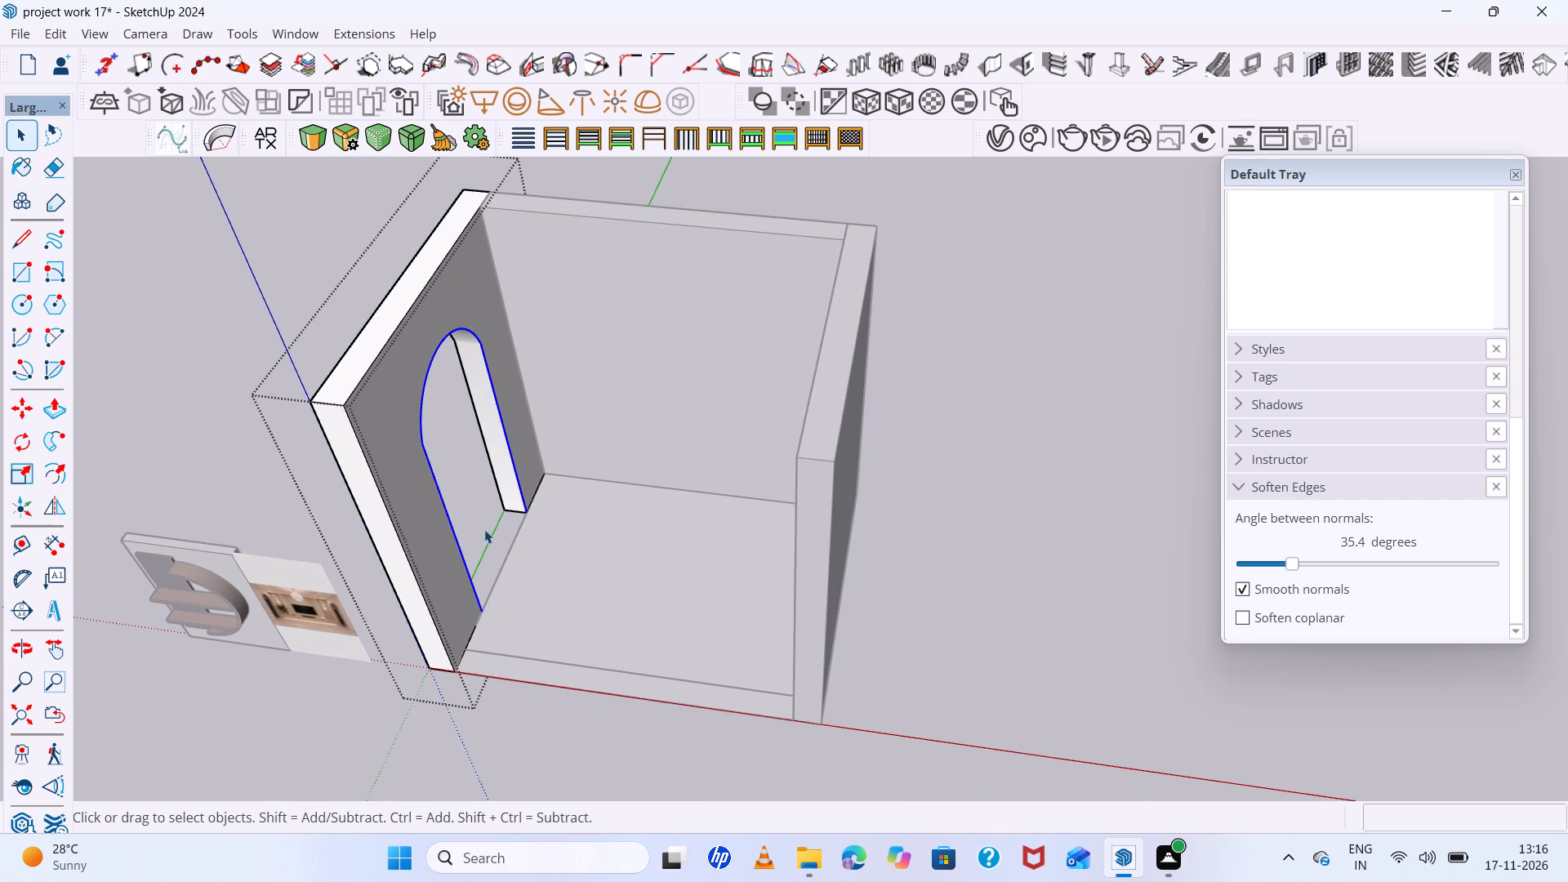
Paste the arch outline inside the opposite wall's group, on its inner face with the base on the floor edge.
click(861, 584)
middle_drag(577, 535, 819, 516)
double_click(862, 505)
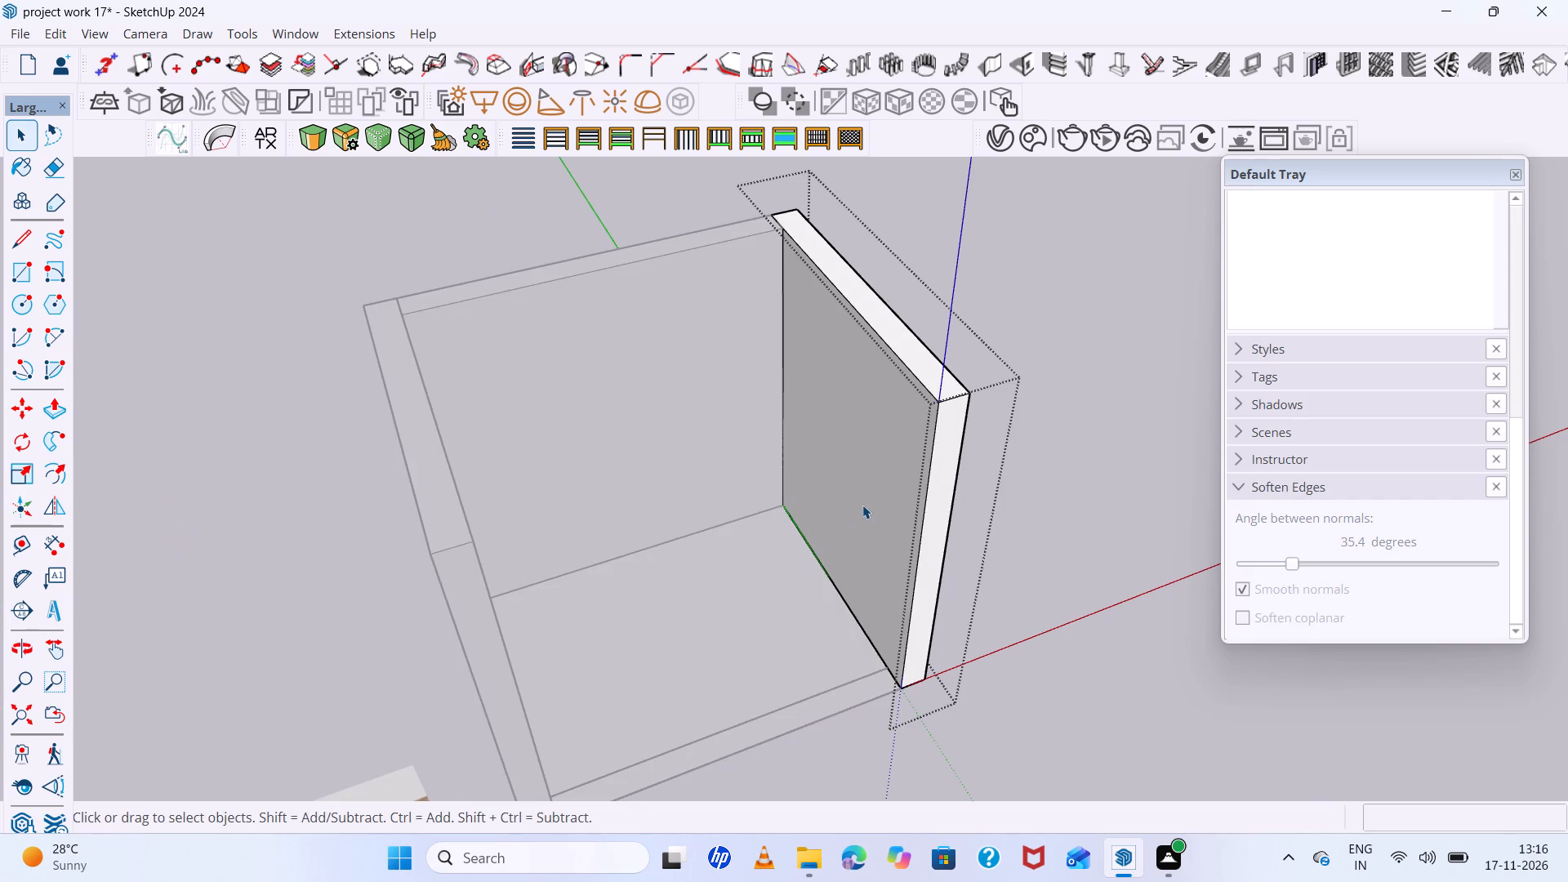
key(ctrl+v)
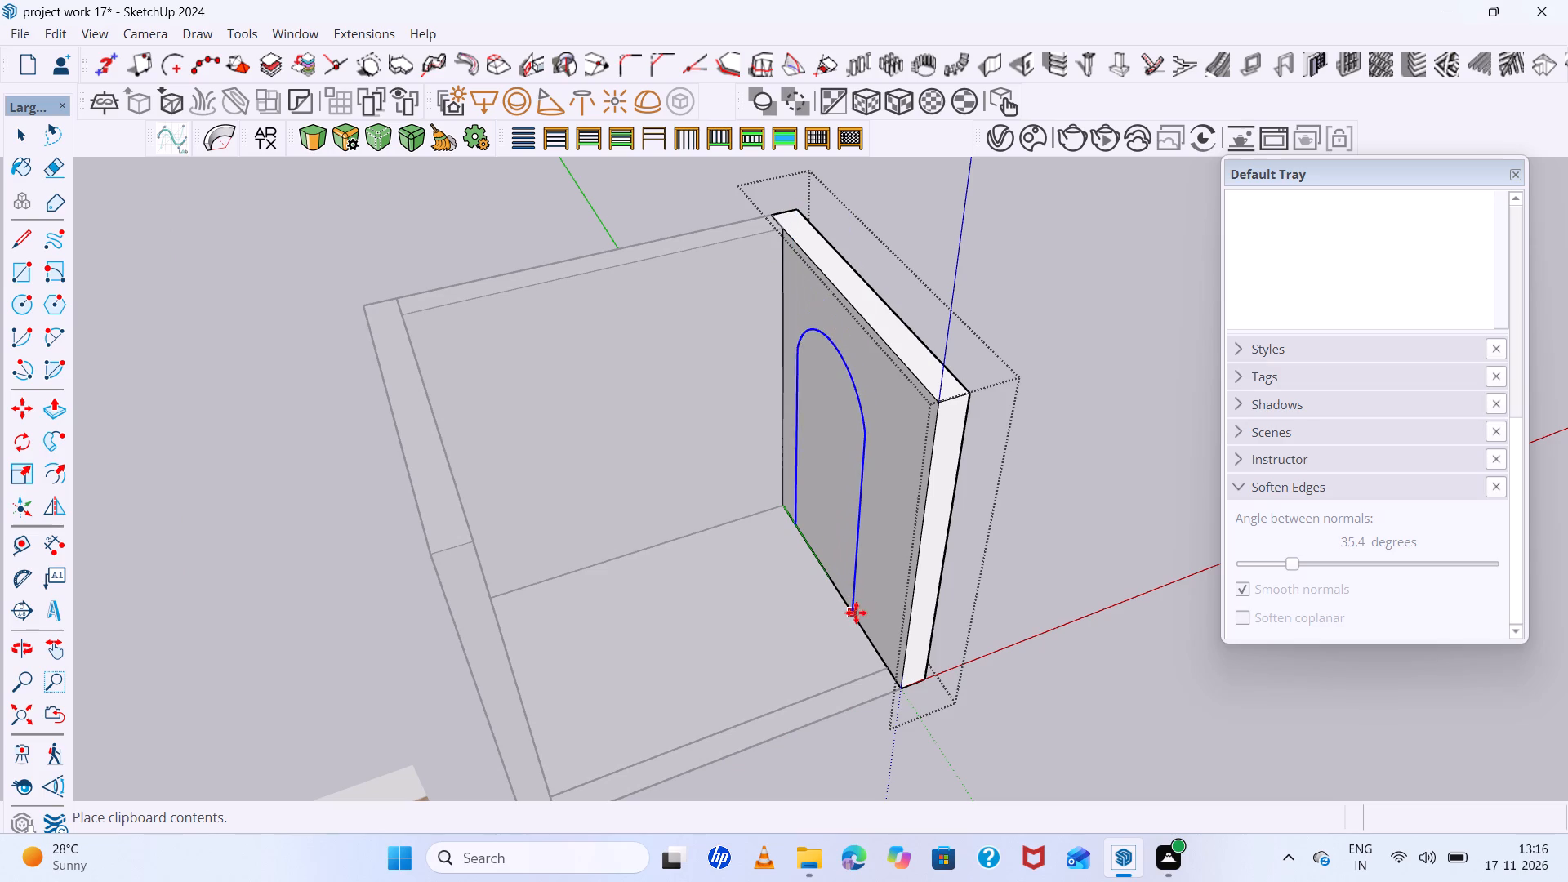
click(855, 615)
middle_drag(900, 580, 1004, 505)
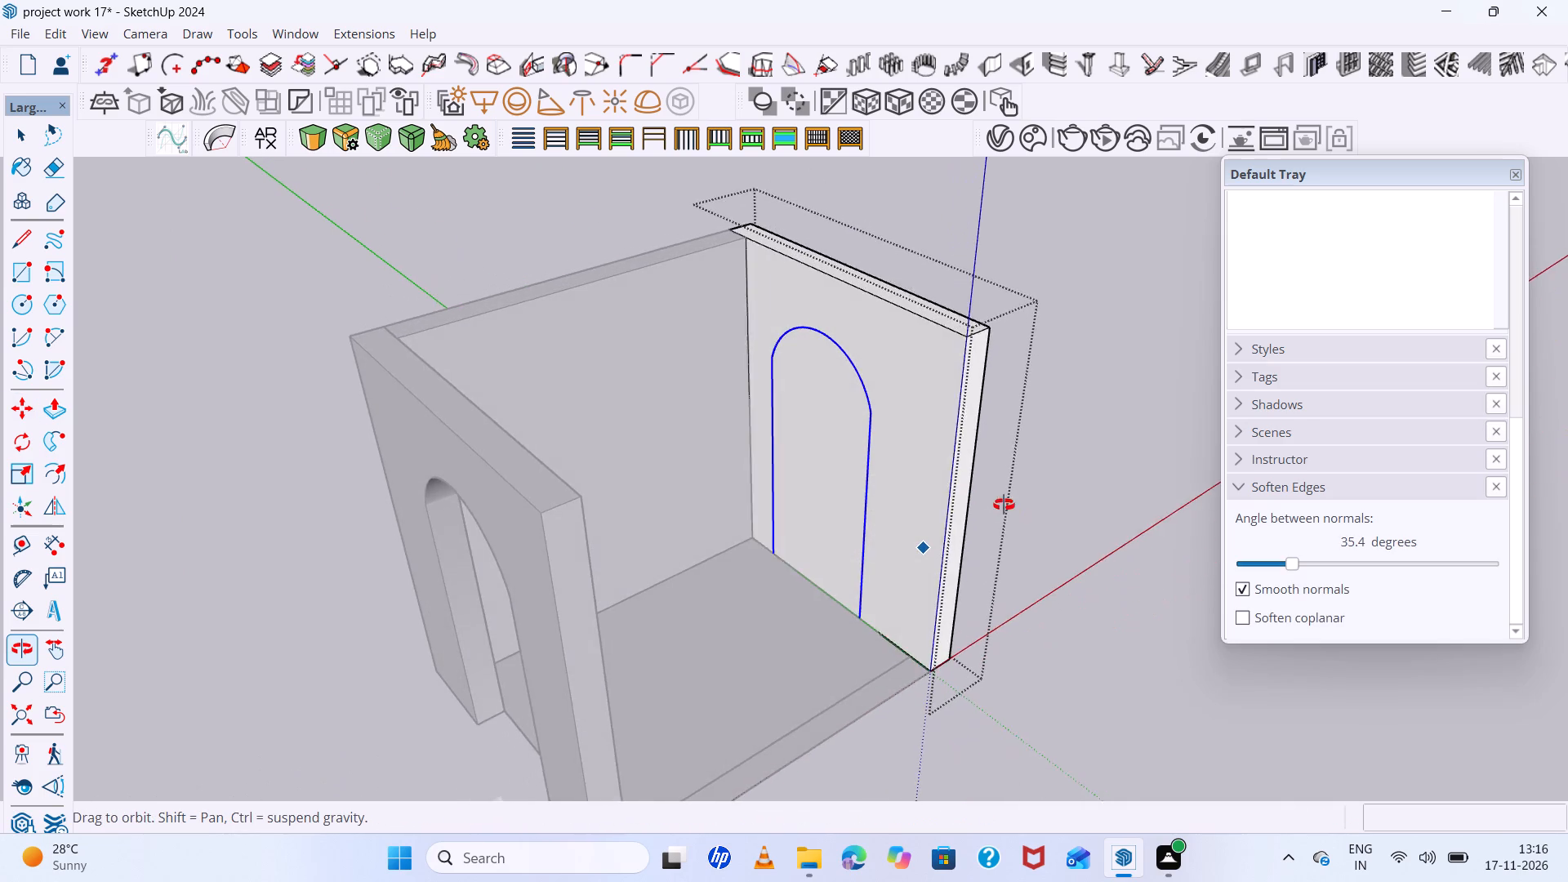
middle_drag(1004, 505, 984, 478)
click(856, 631)
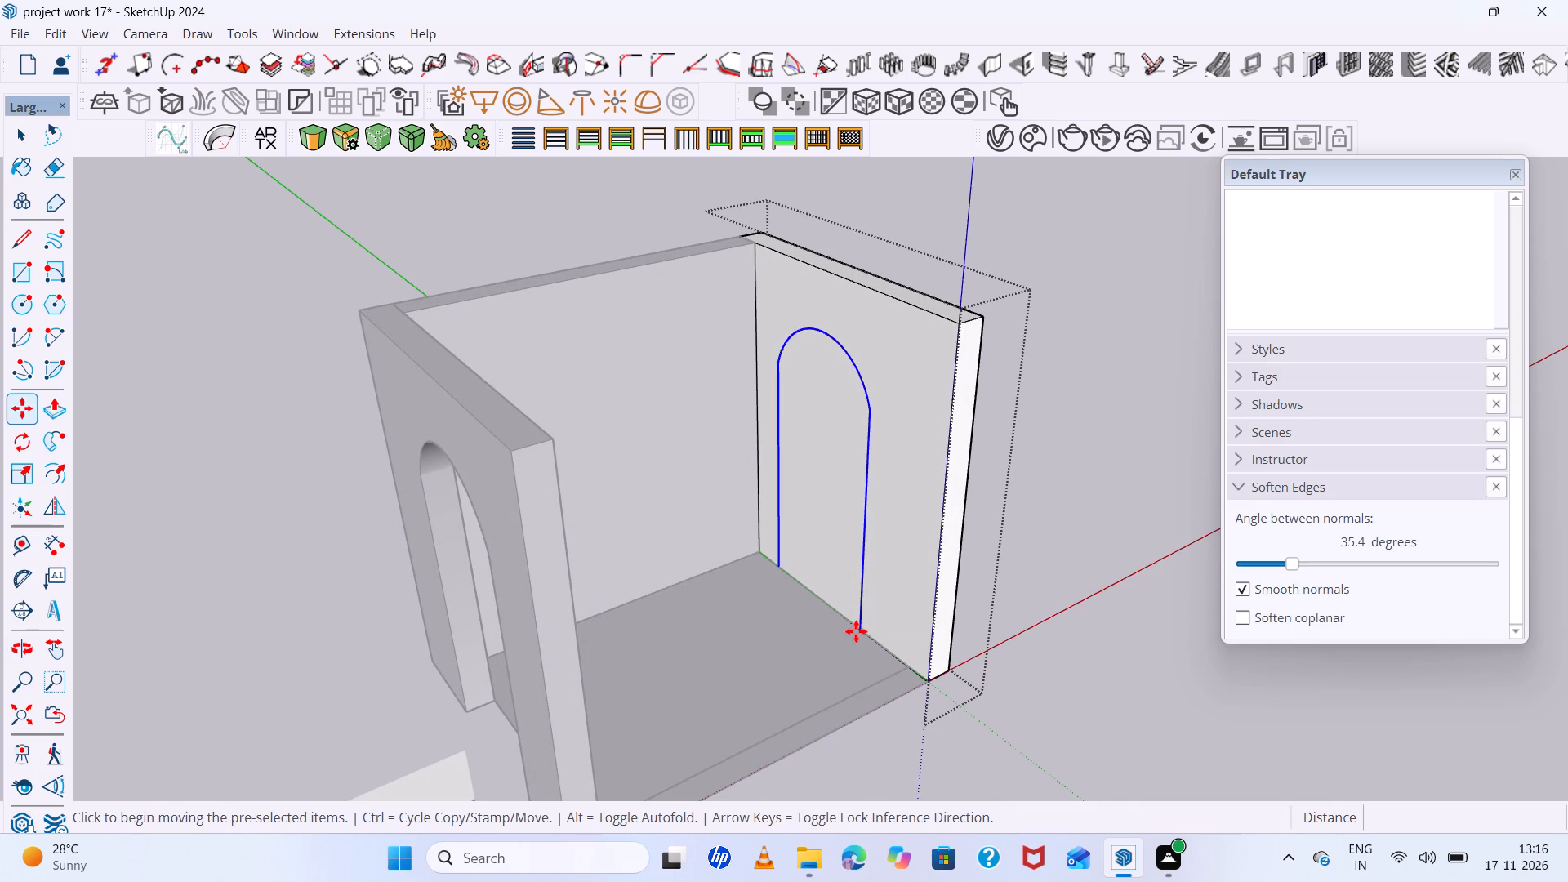
click(863, 637)
key(space)
click(1120, 577)
scroll(542, 533, down, 6)
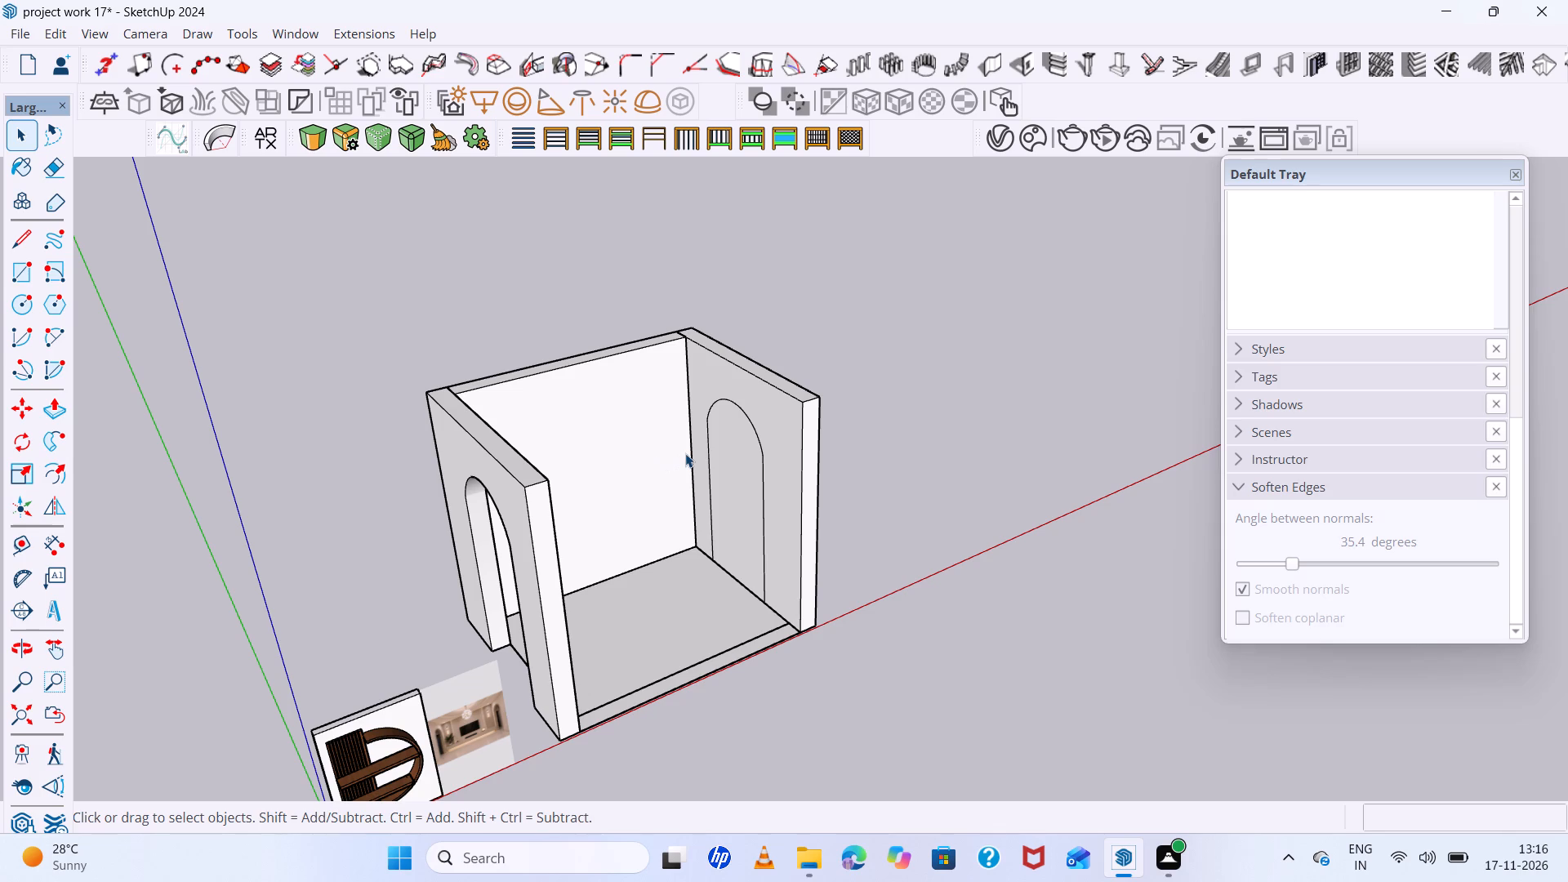
Push the arched face through the opposite wall by 9" to cut a matching opening.
scroll(685, 453, up, 5)
double_click(780, 465)
click(781, 465)
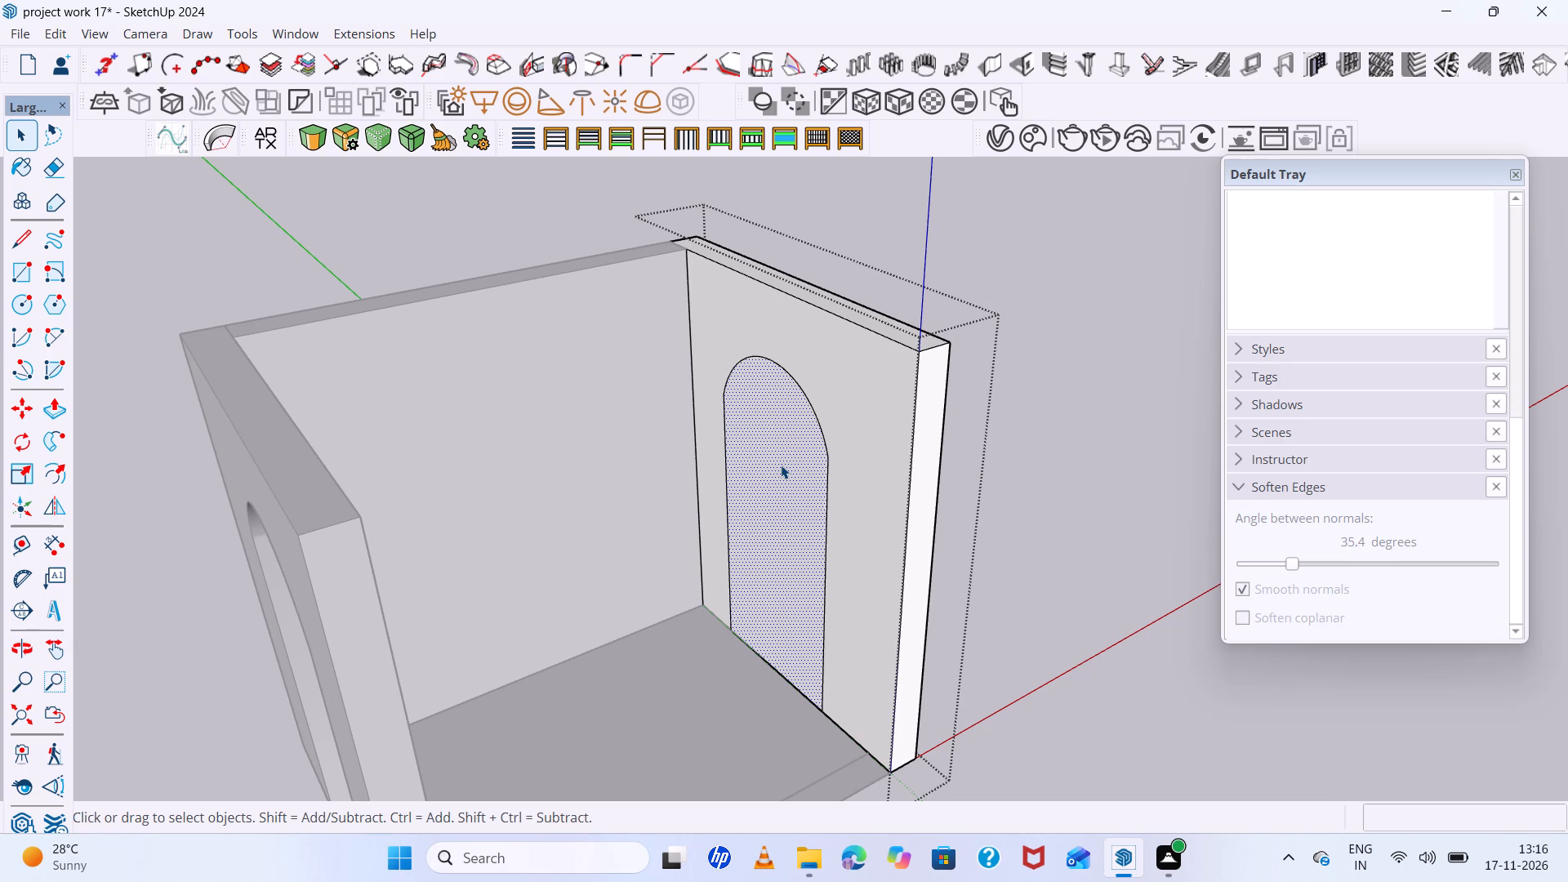
key(p)
click(781, 465)
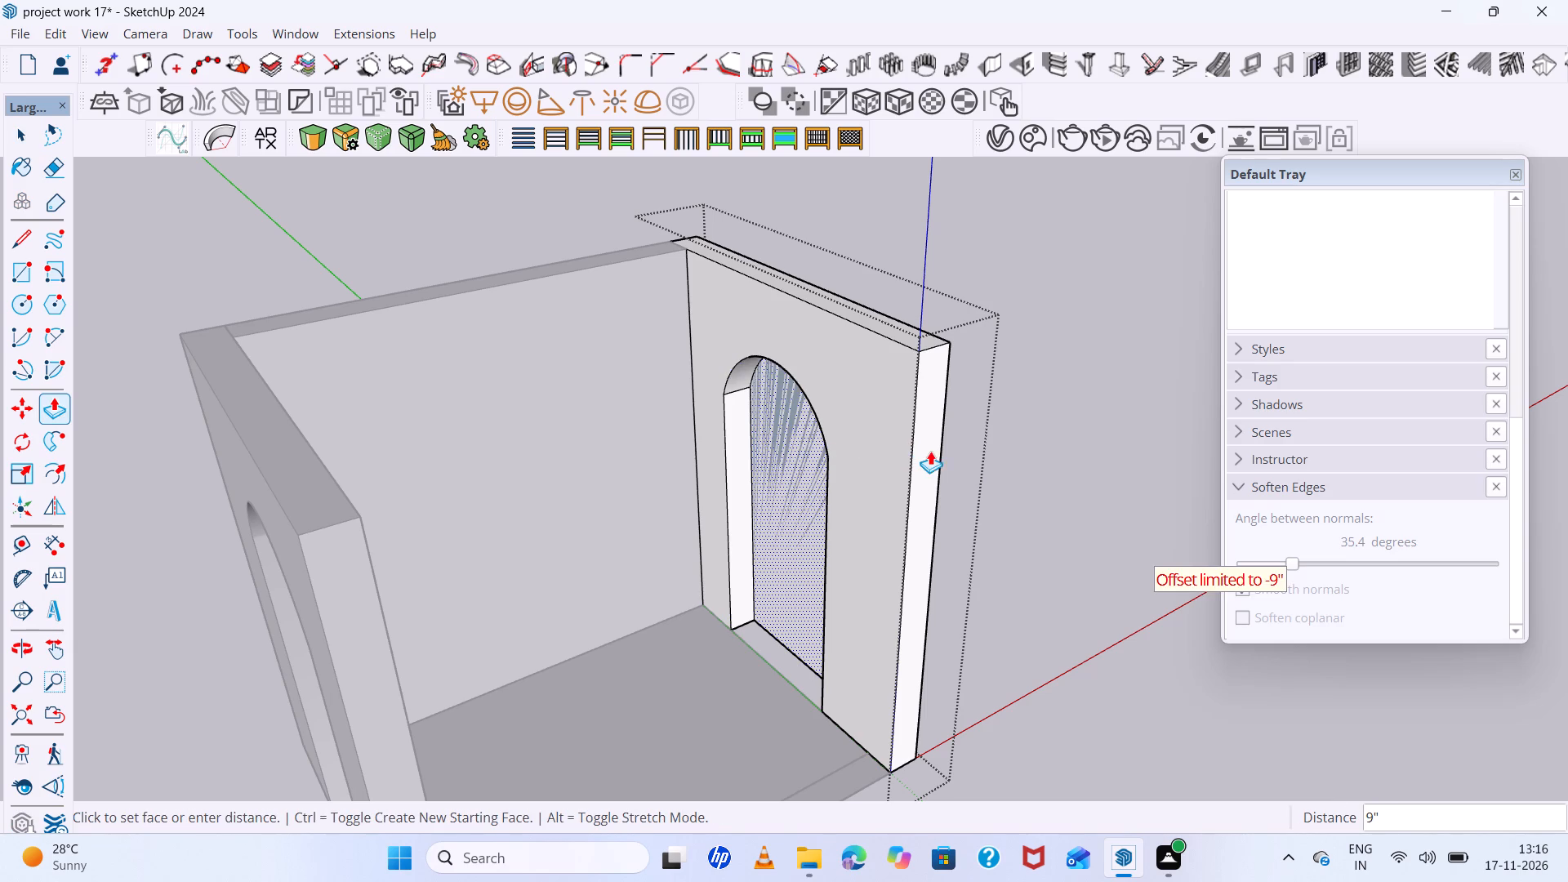
click(935, 452)
scroll(725, 492, down, 6)
middle_drag(718, 512, 711, 549)
key(space)
click(914, 614)
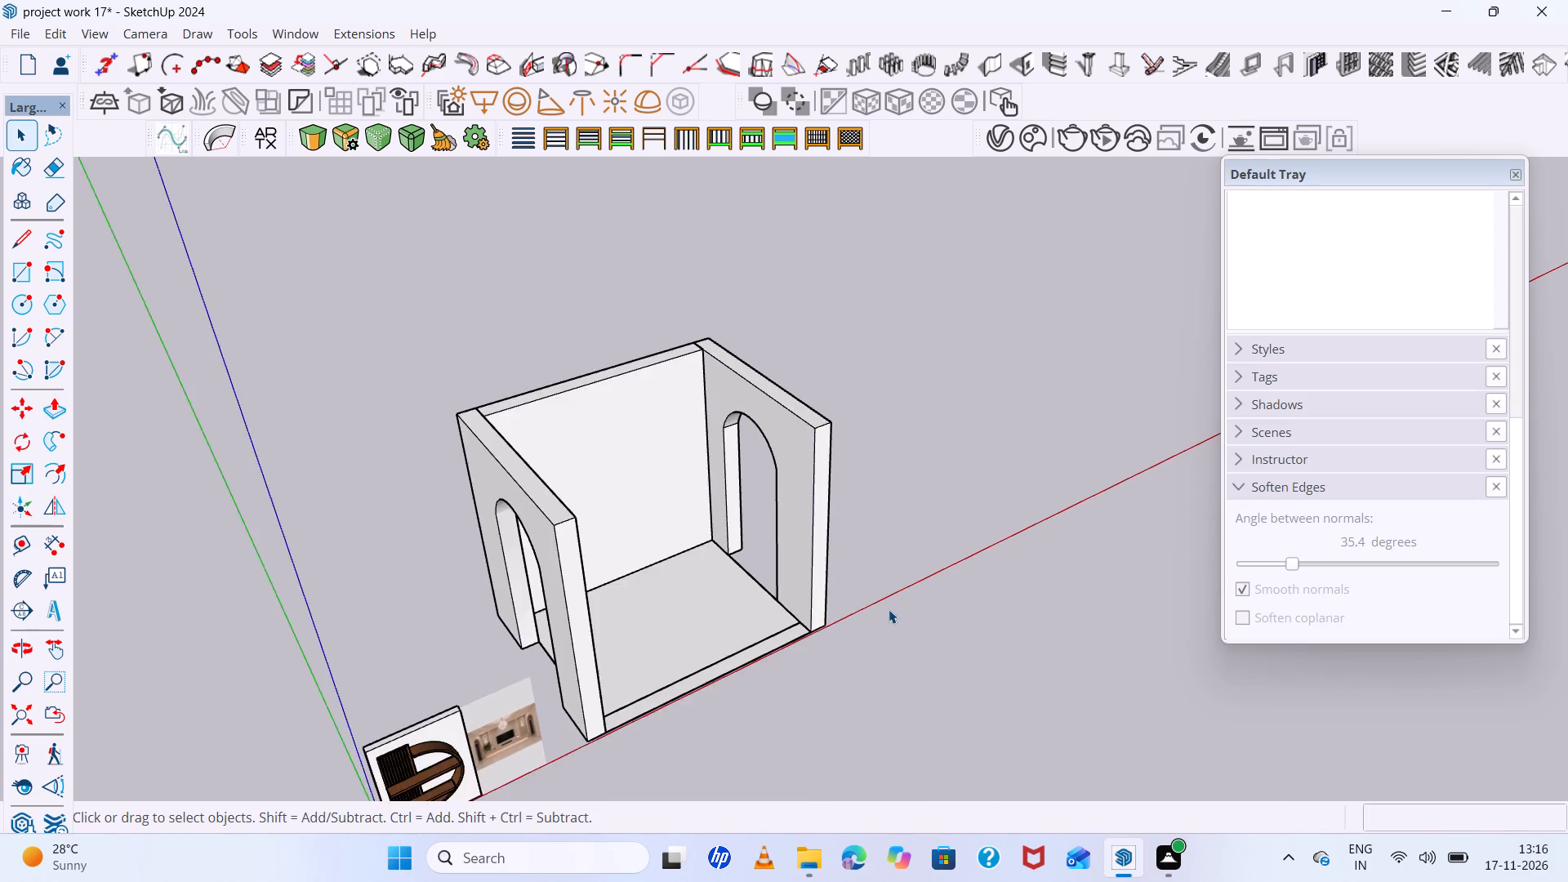
Inside the opposite wall's group, soften the wall's edges with the angle between normals at 23.6 degrees to smooth the arch.
scroll(889, 609, down, 6)
middle_drag(884, 609, 831, 586)
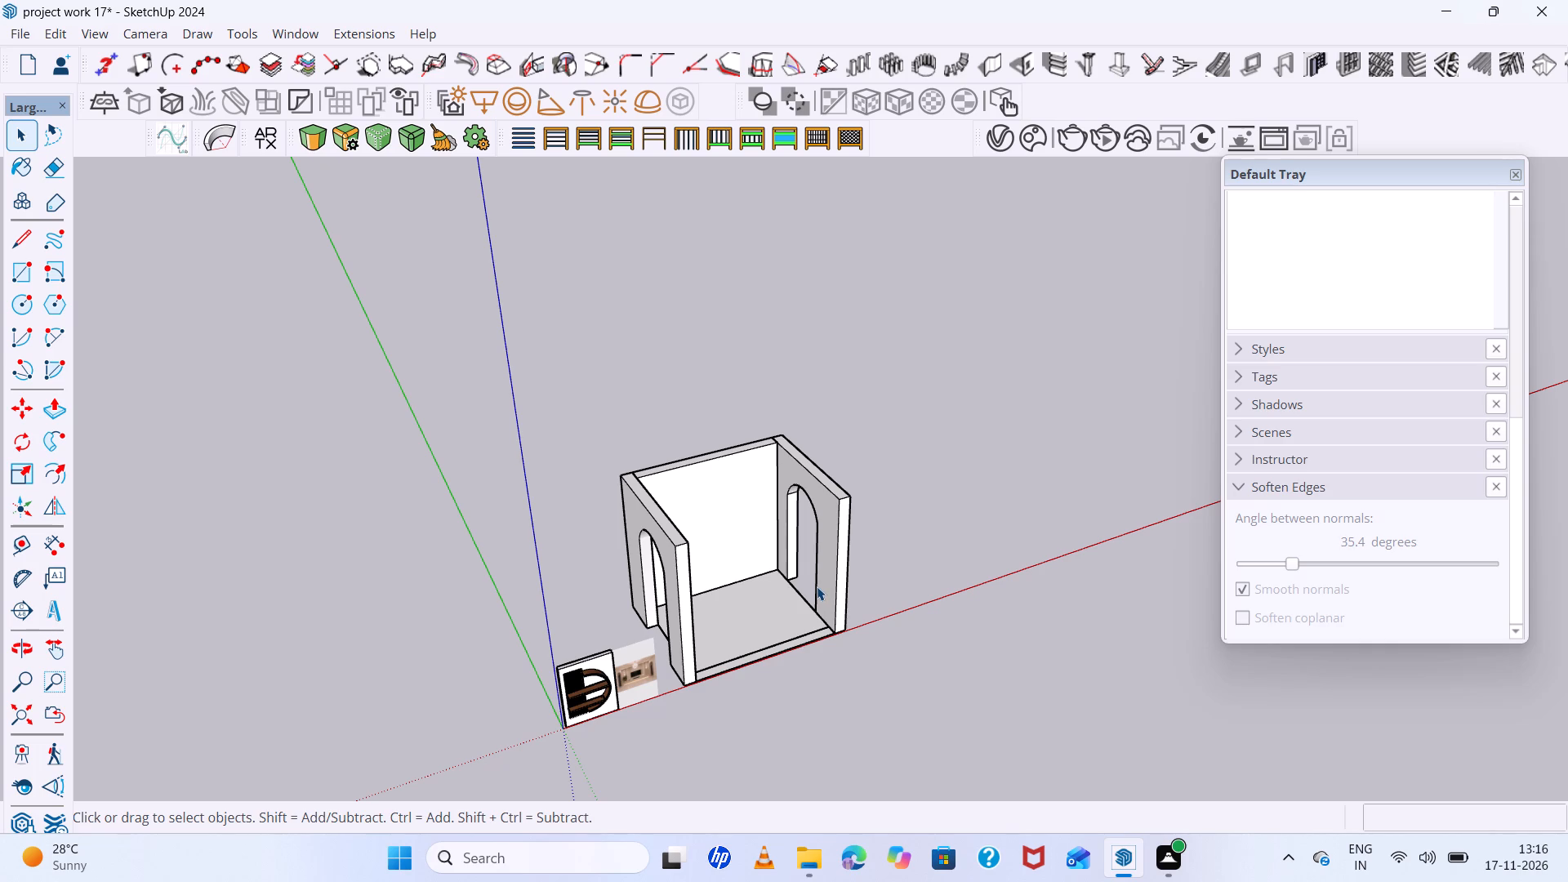
scroll(813, 582, down, 6)
scroll(853, 559, up, 5)
middle_drag(820, 498, 931, 299)
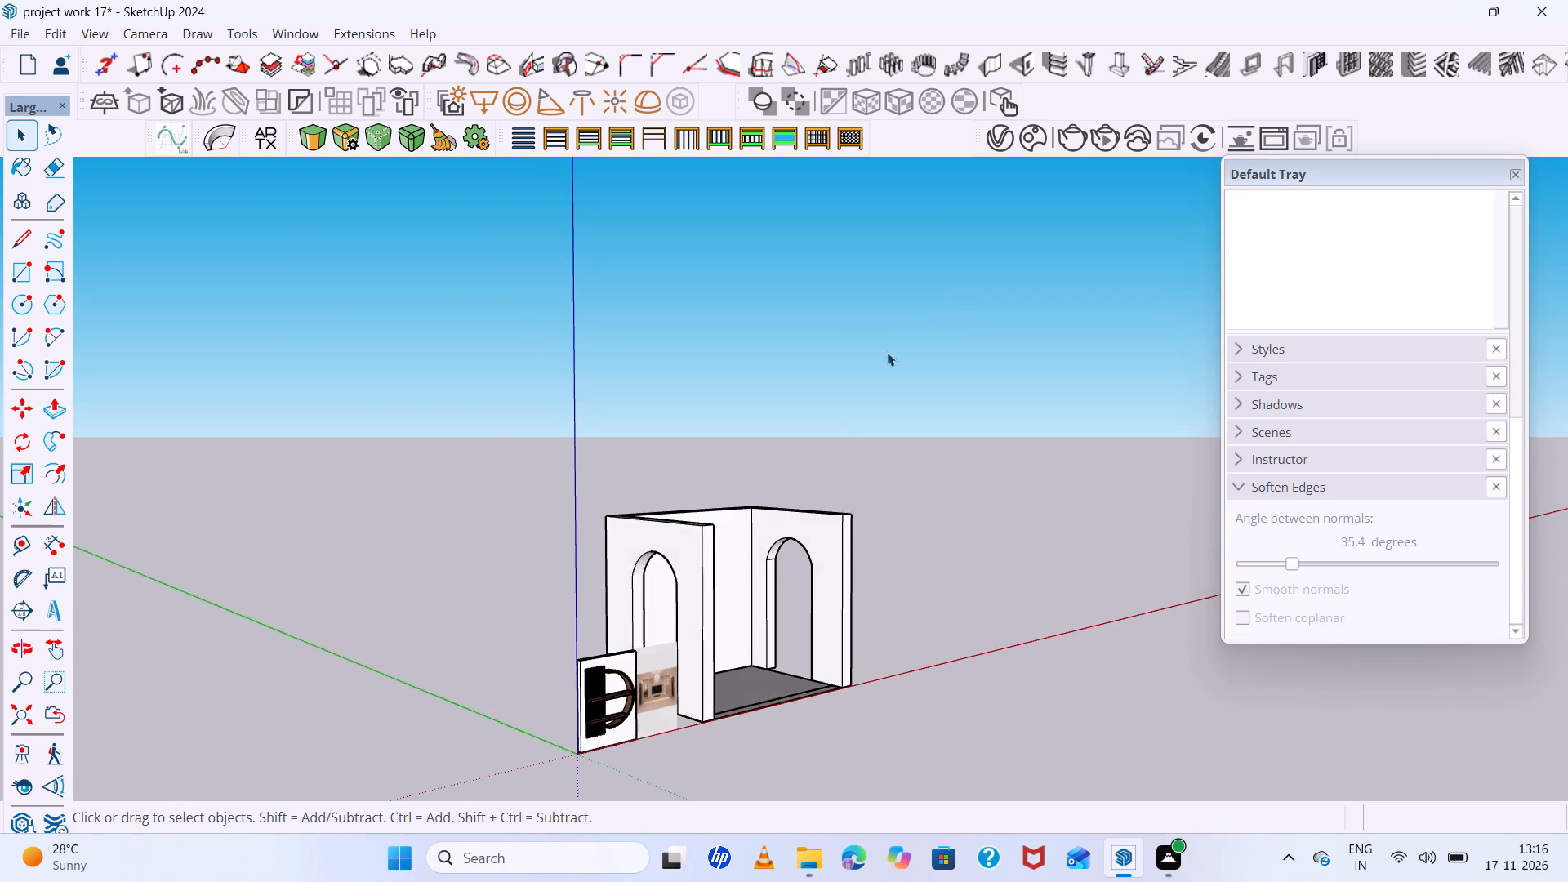
scroll(818, 569, up, 5)
double_click(751, 524)
double_click(751, 524)
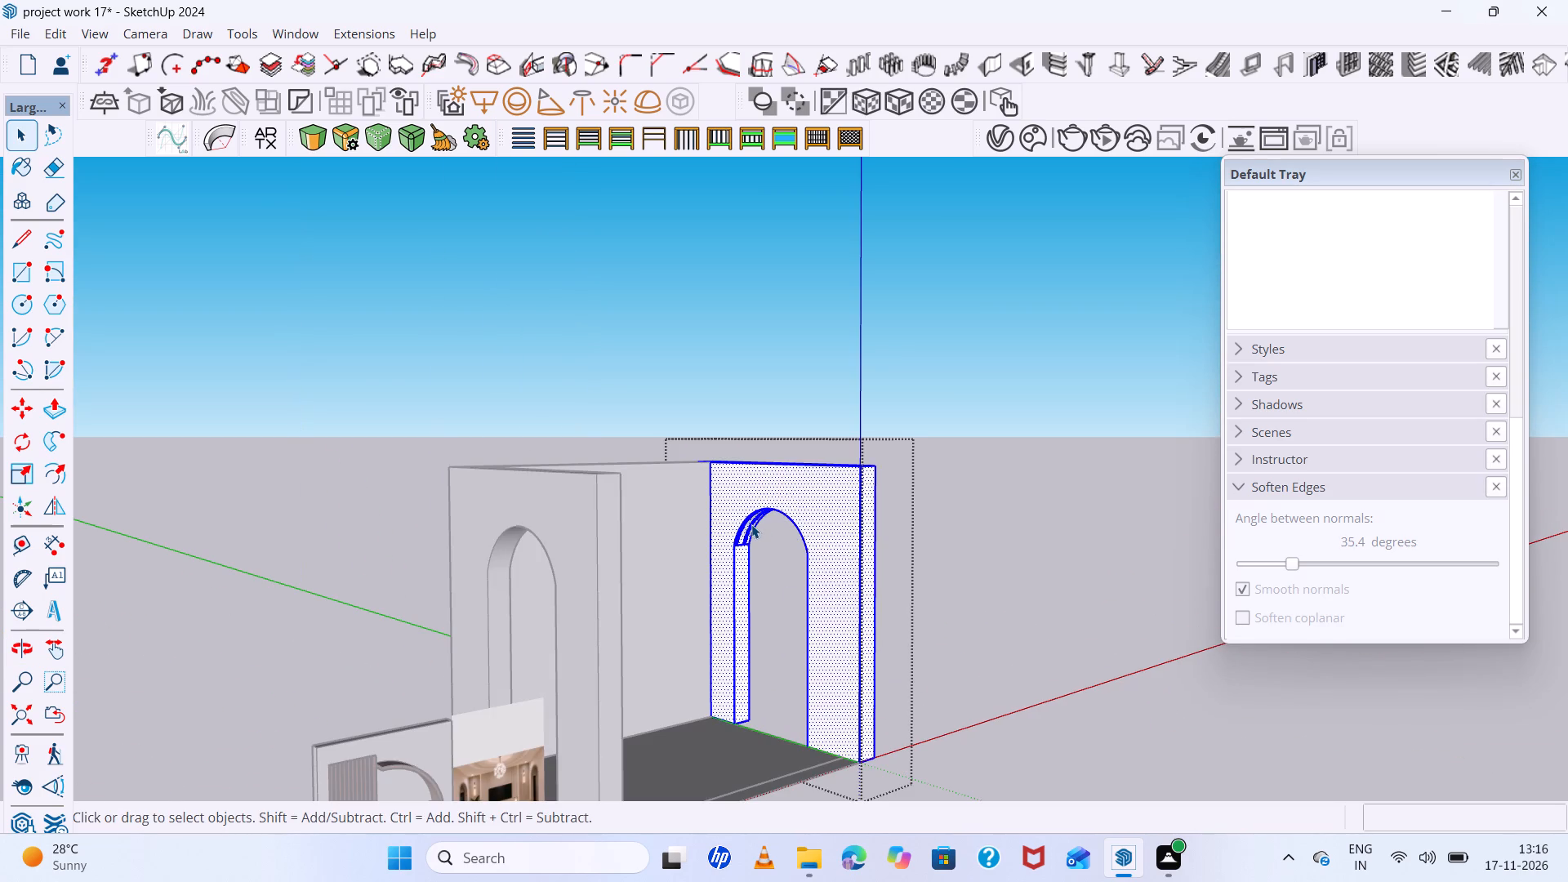
right_click(751, 524)
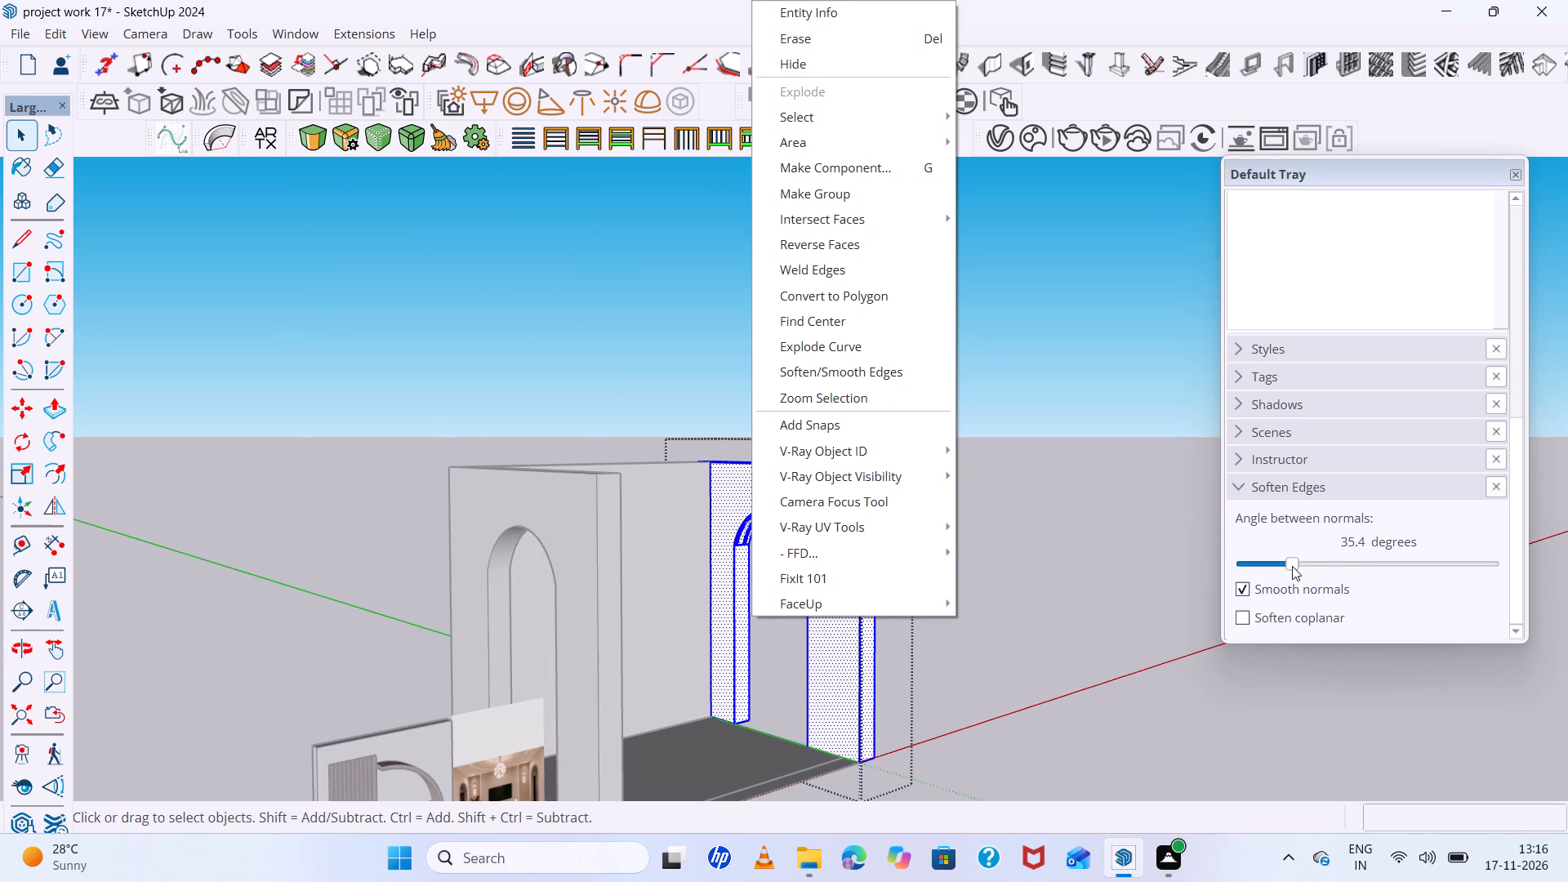
drag(1291, 565, 1275, 574)
key(space)
click(930, 608)
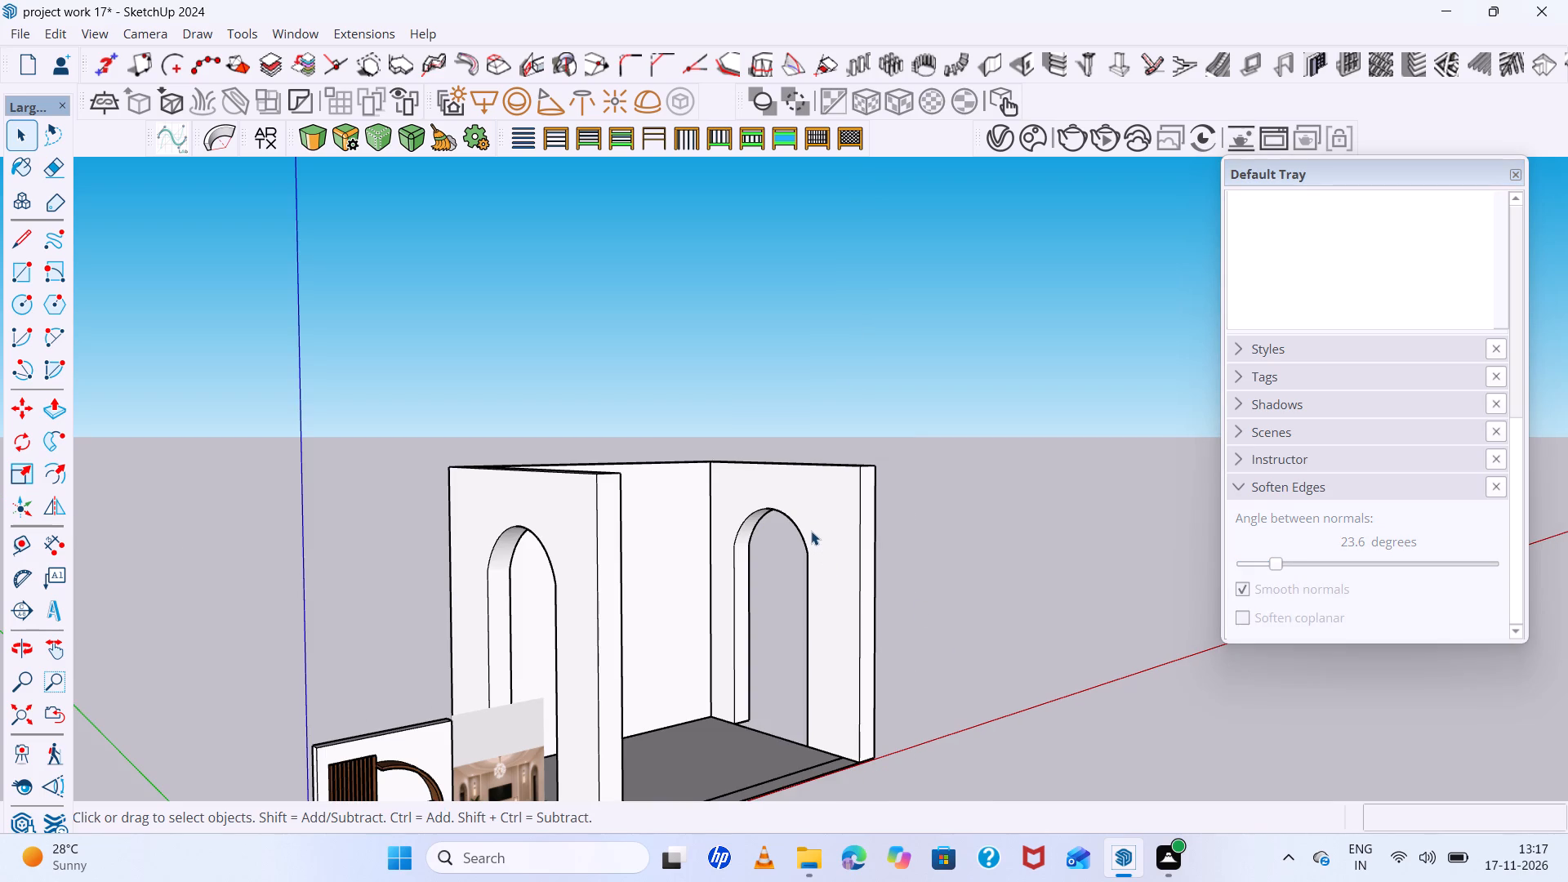
Examine the room from the front, checking both arched side openings and the plain back wall against the reference images.
scroll(811, 531, down, 5)
middle_drag(811, 531, 714, 542)
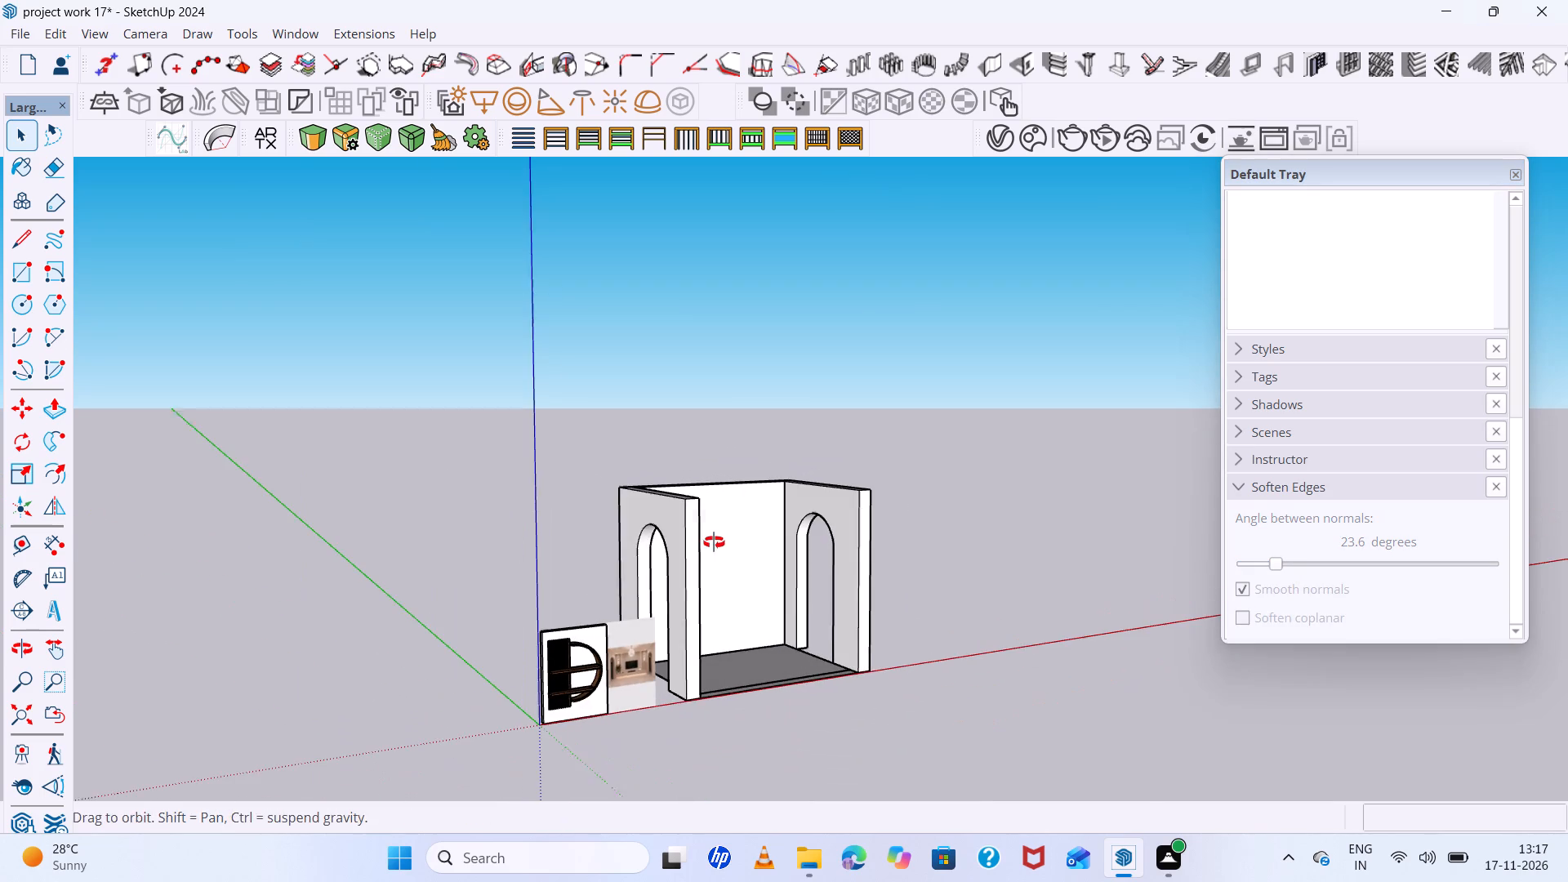
middle_drag(714, 542, 712, 542)
scroll(710, 542, up, 4)
scroll(710, 542, down, 4)
middle_drag(710, 542, 639, 549)
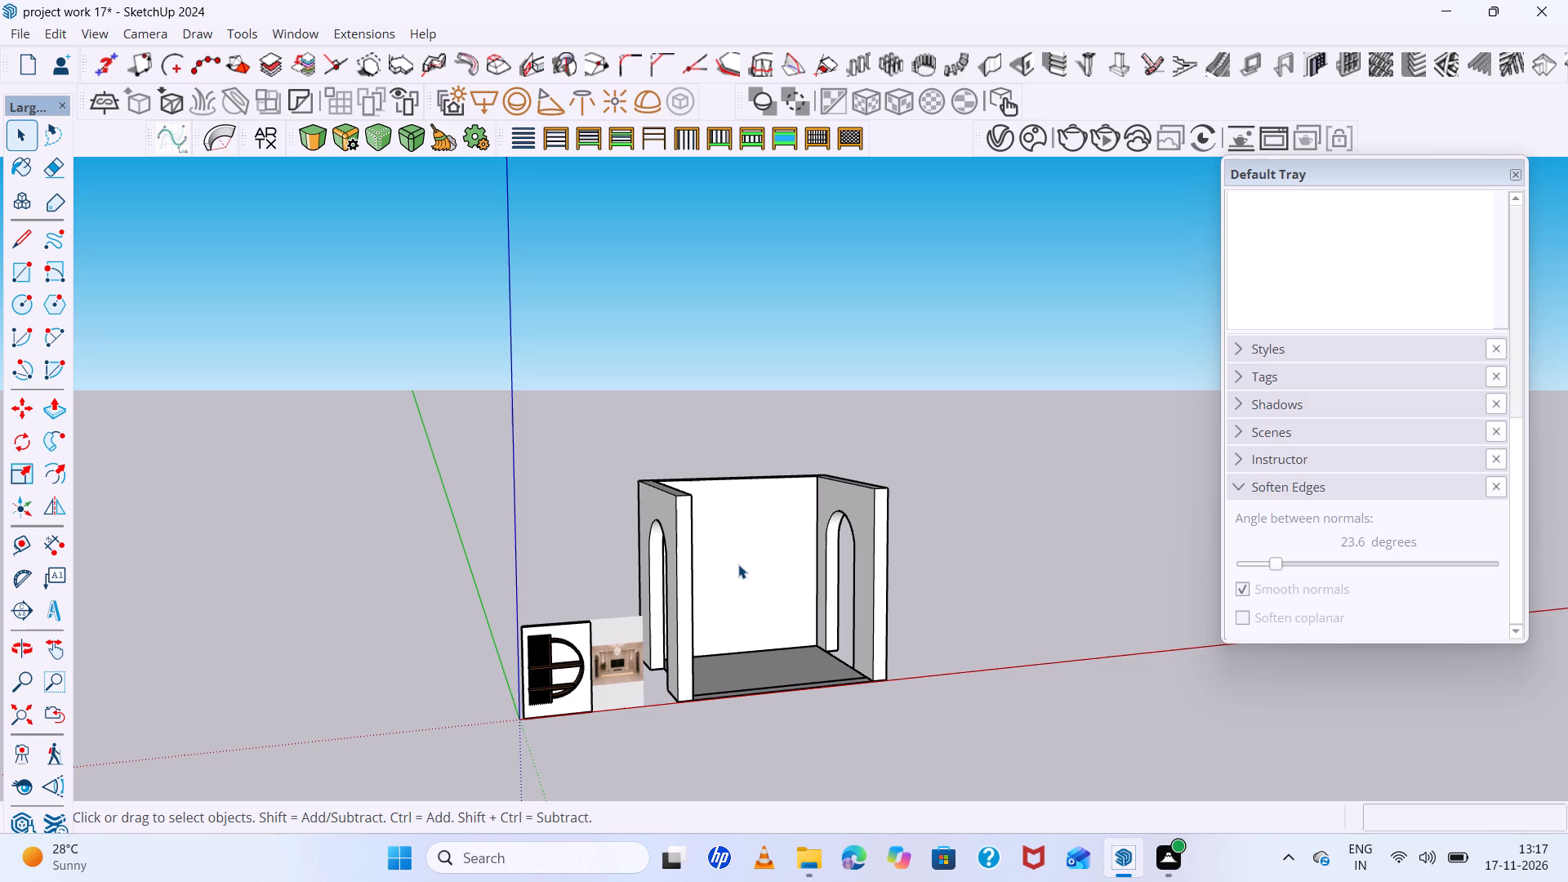
scroll(738, 564, up, 11)
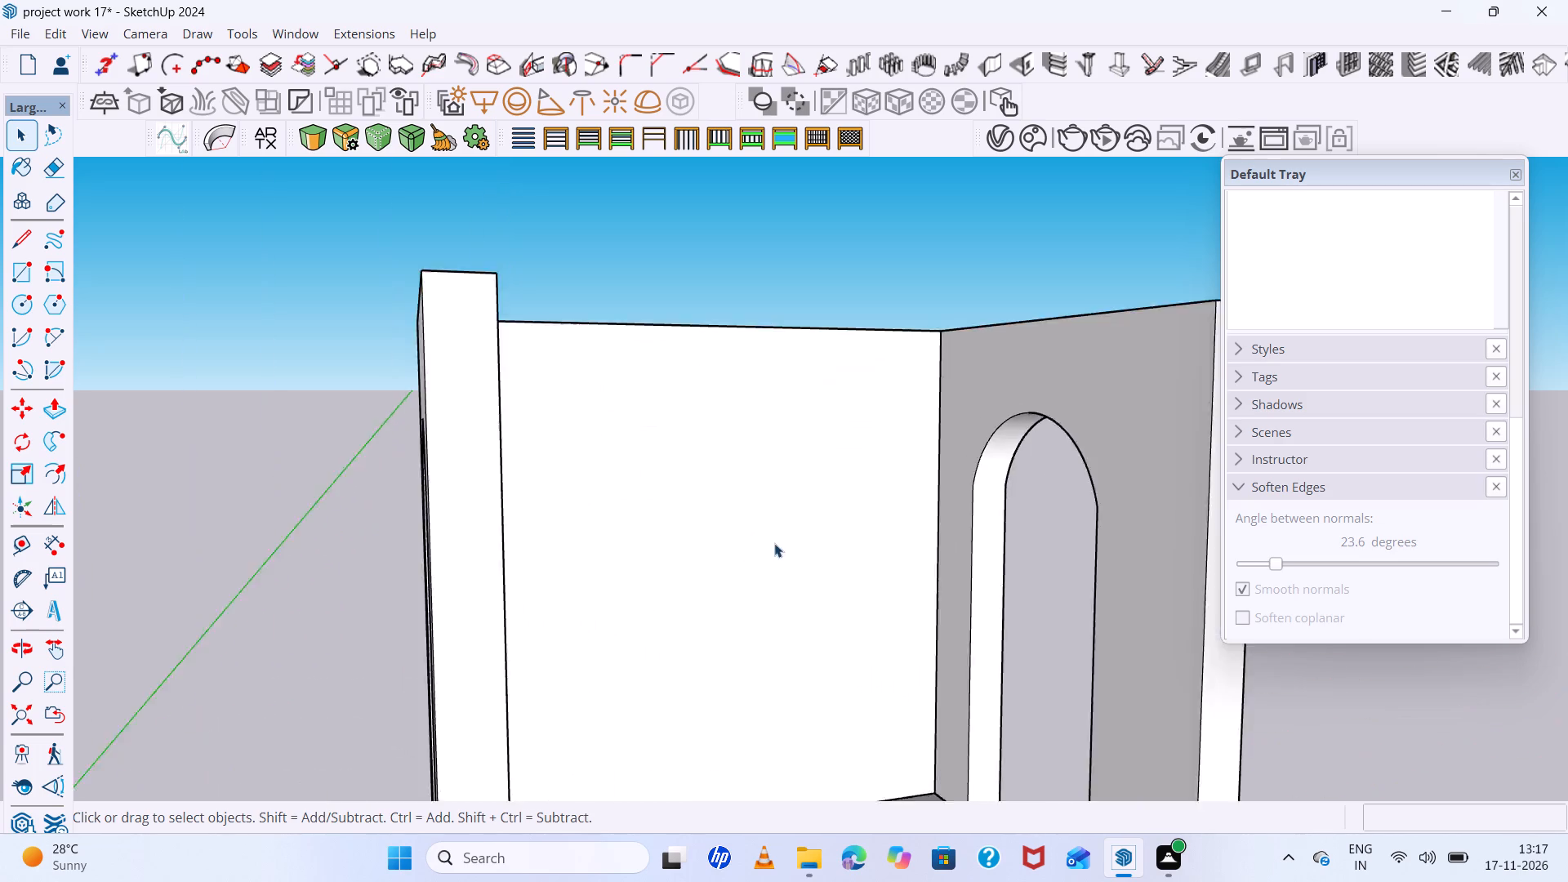
scroll(703, 516, down, 8)
middle_drag(804, 526, 566, 555)
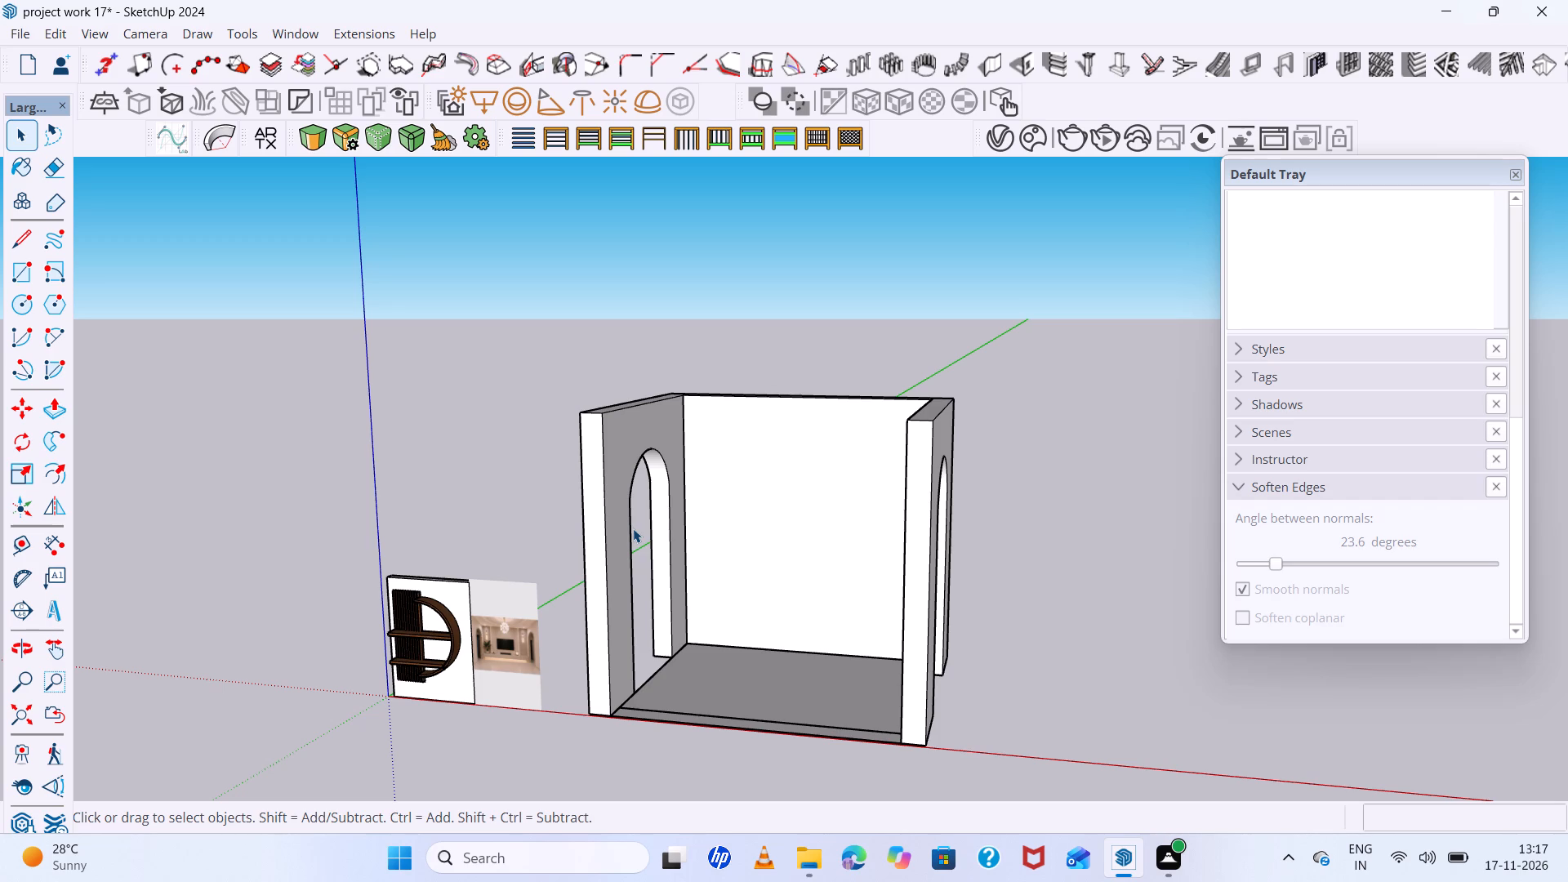
scroll(633, 528, up, 4)
scroll(633, 528, down, 5)
middle_drag(633, 528, 643, 491)
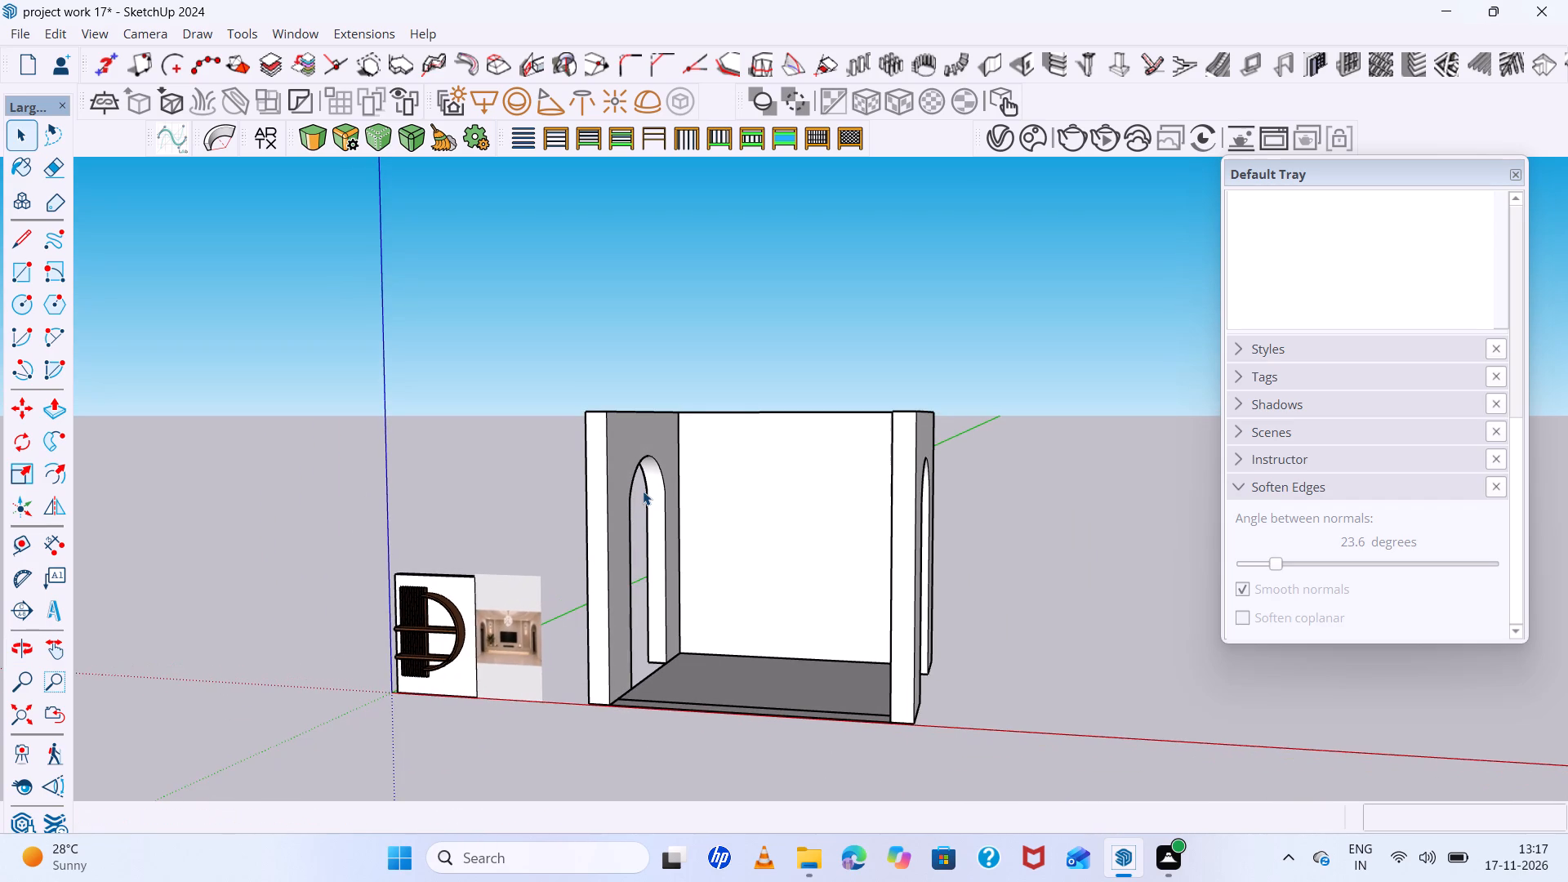
scroll(643, 491, up, 5)
scroll(643, 491, down, 4)
middle_drag(643, 491, 661, 440)
scroll(800, 444, up, 5)
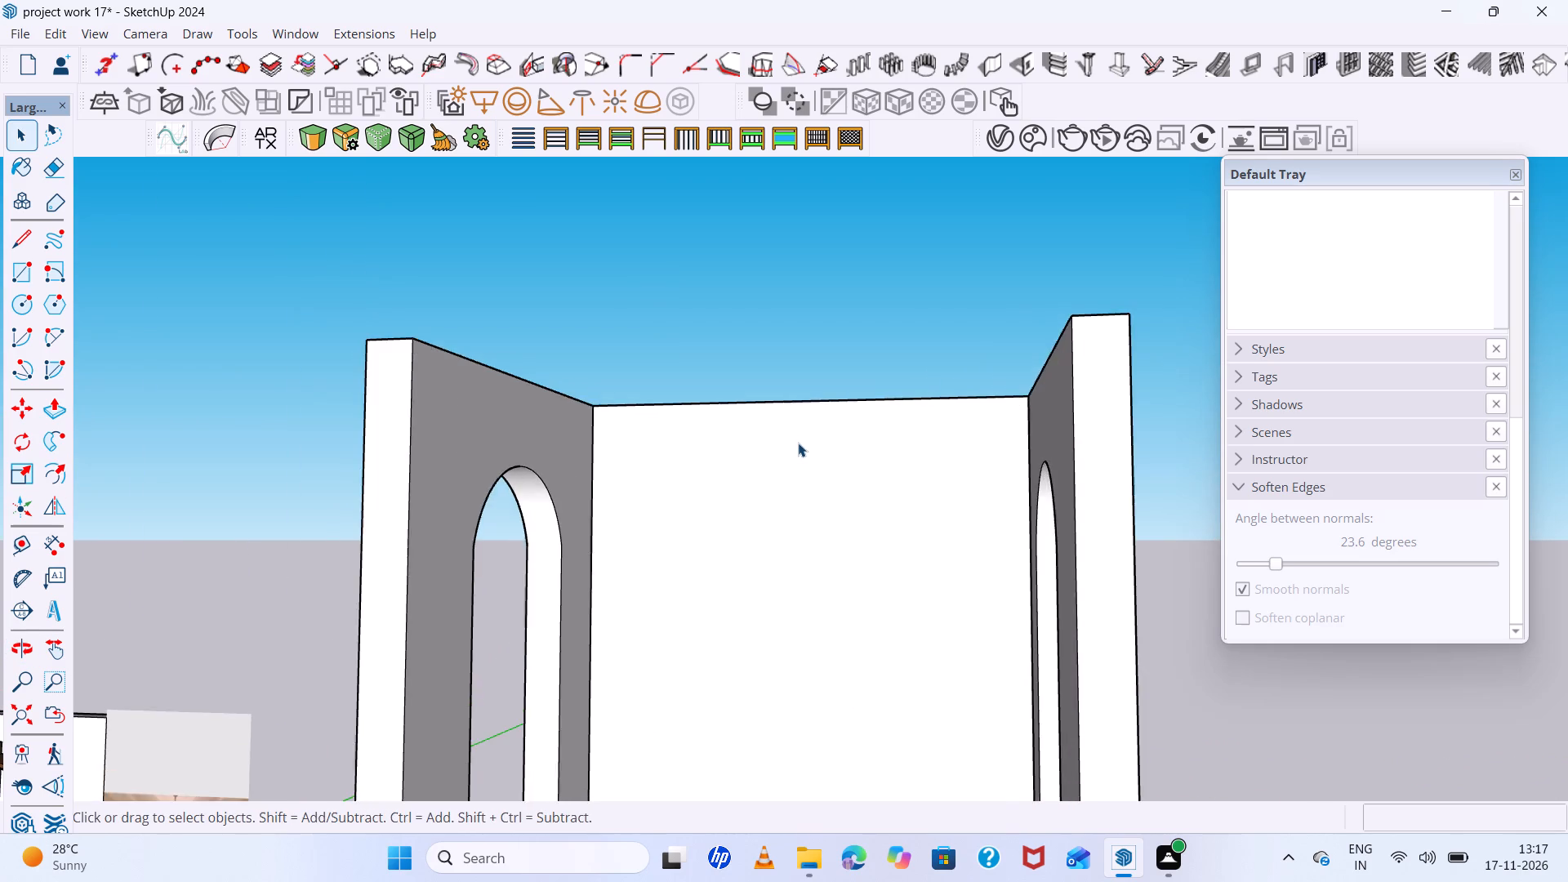
middle_drag(798, 443, 875, 466)
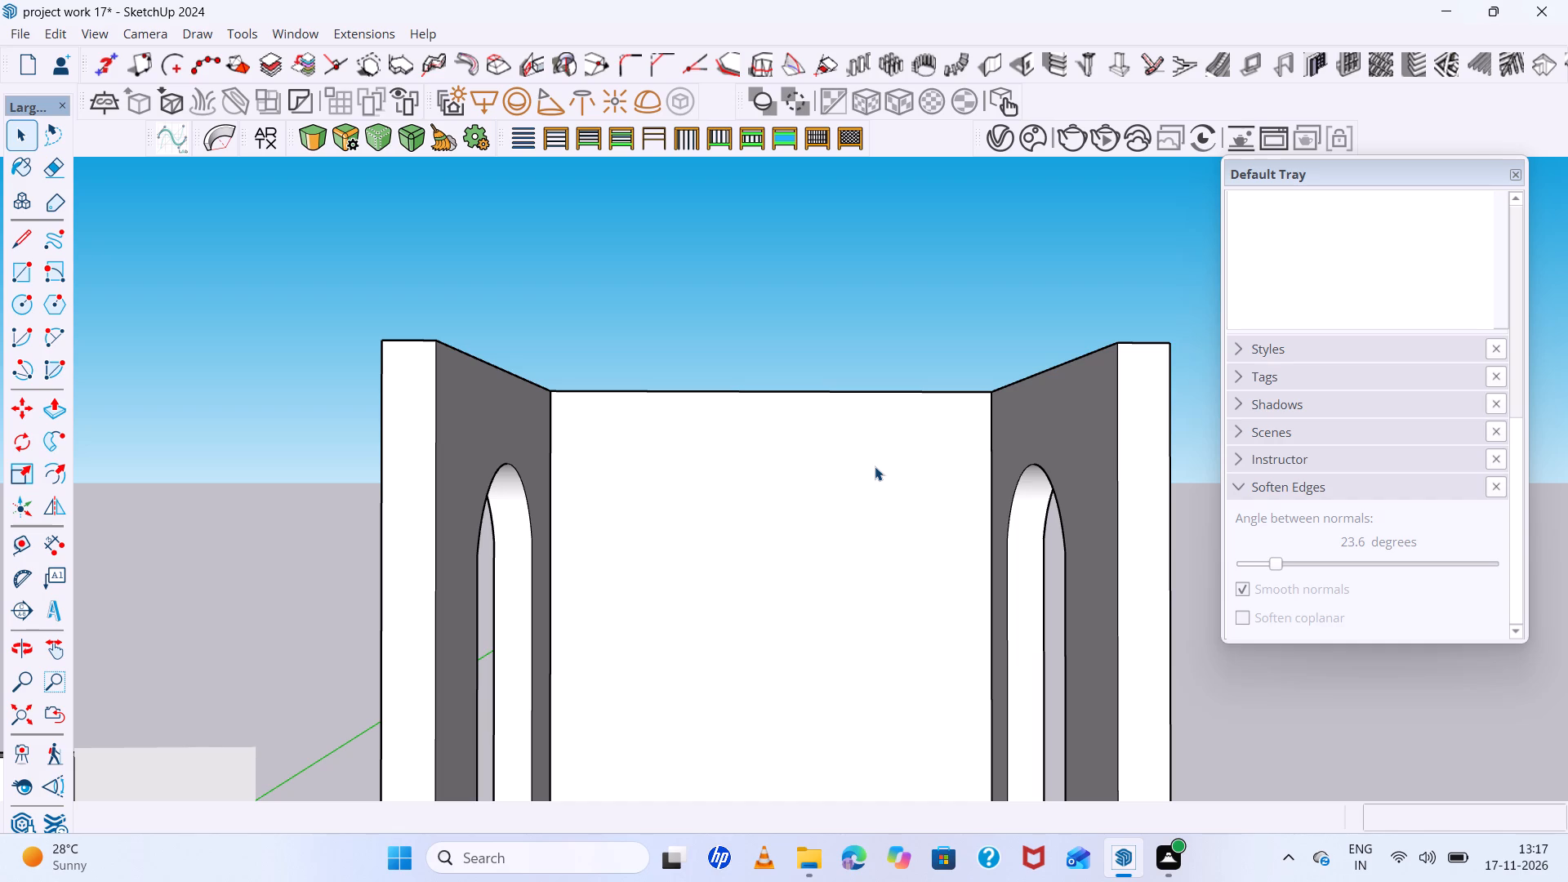
scroll(875, 466, up, 3)
scroll(868, 465, down, 11)
middle_drag(732, 434, 728, 460)
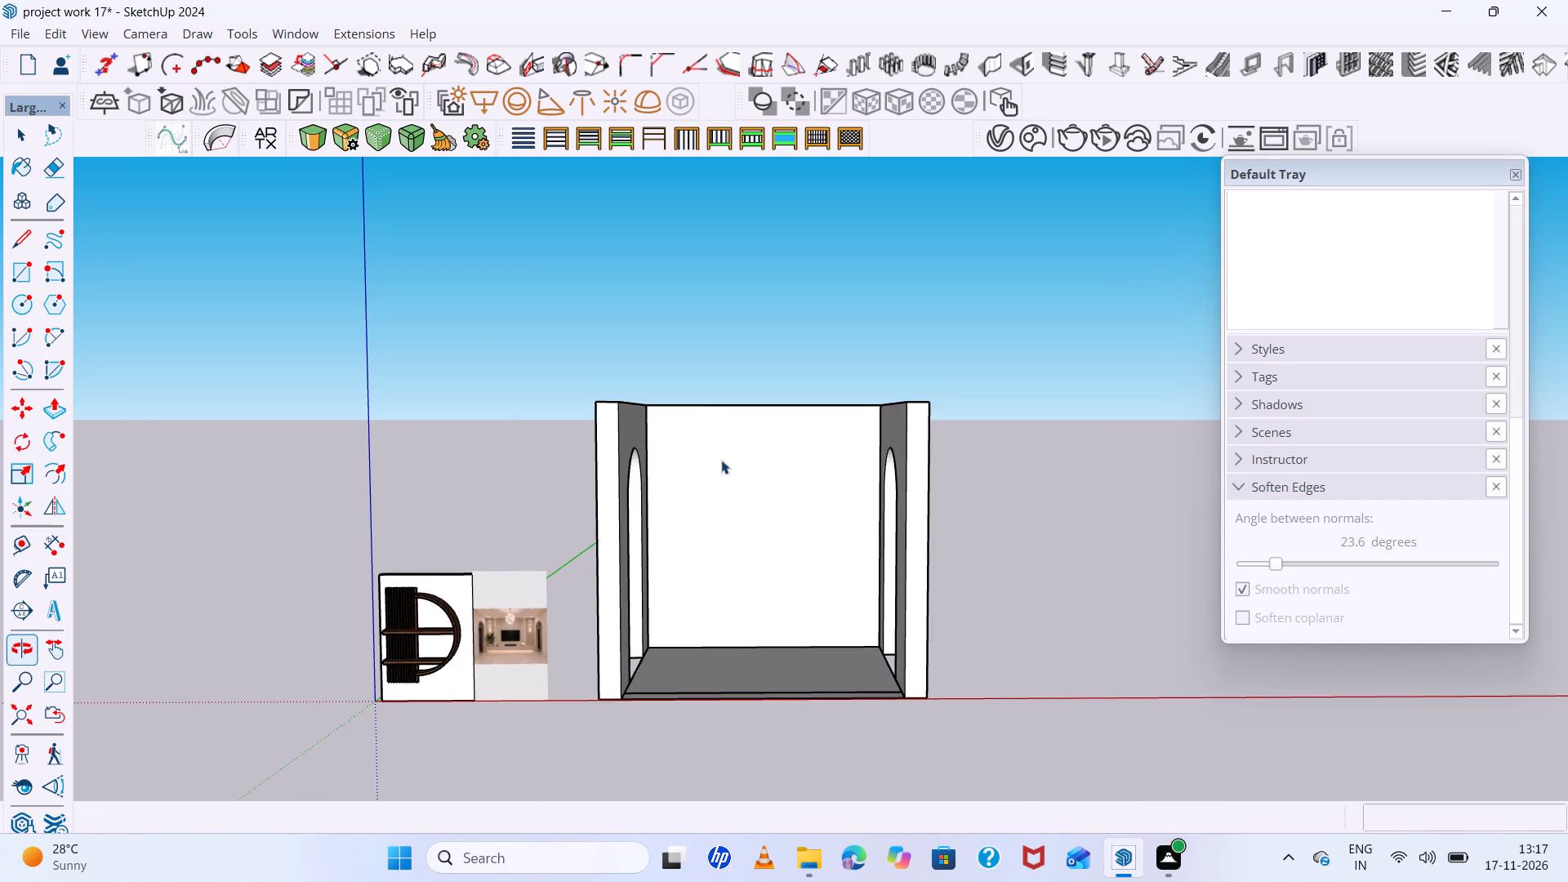
scroll(706, 461, up, 5)
double_click(635, 463)
scroll(626, 461, down, 6)
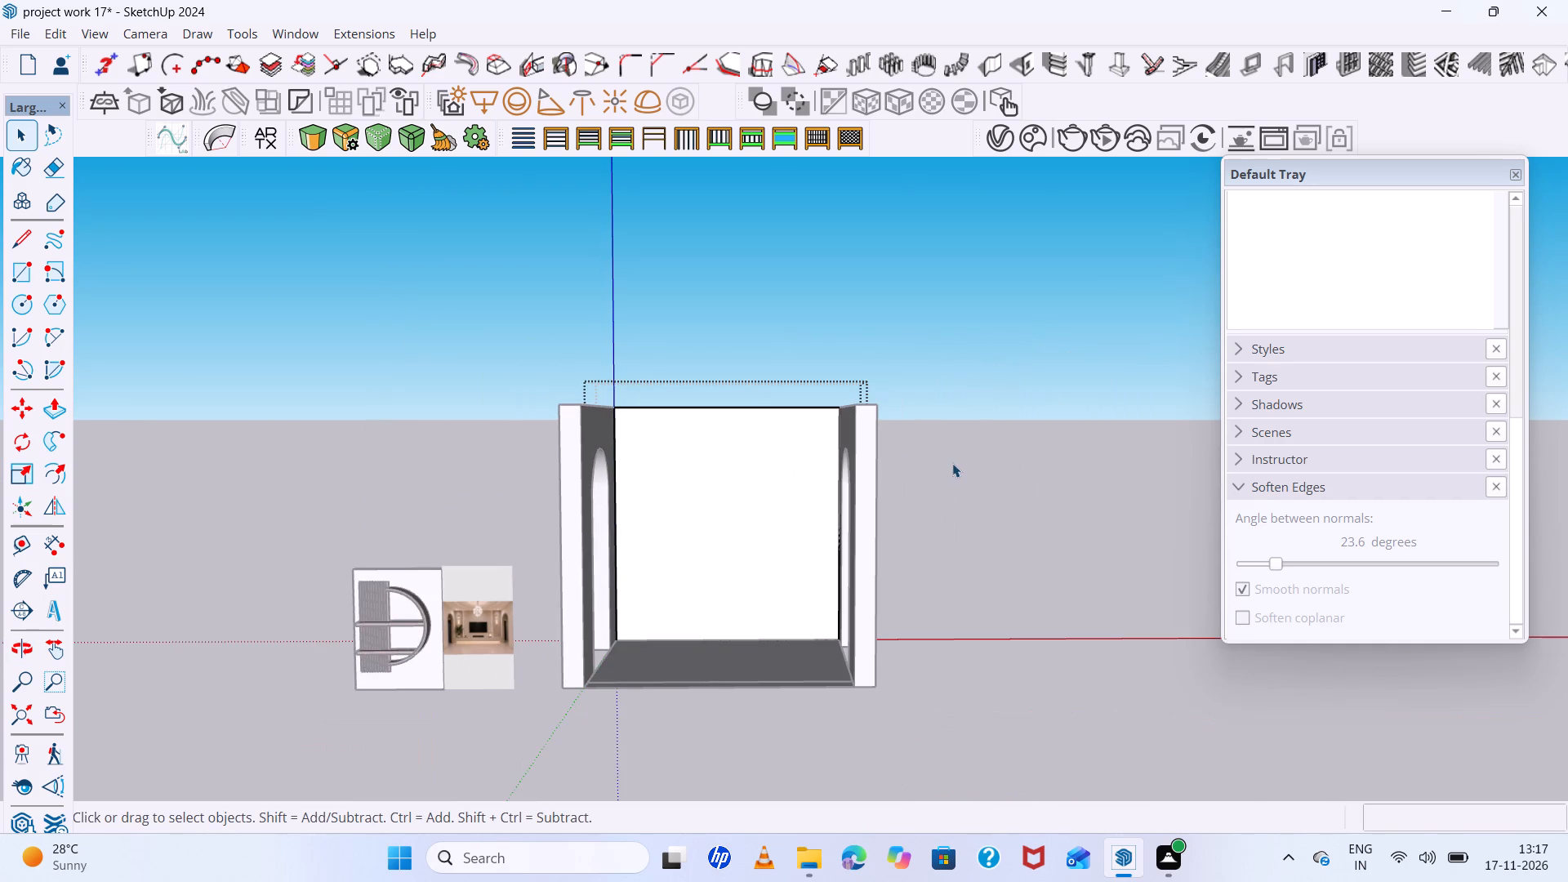
click(952, 463)
scroll(651, 457, up, 5)
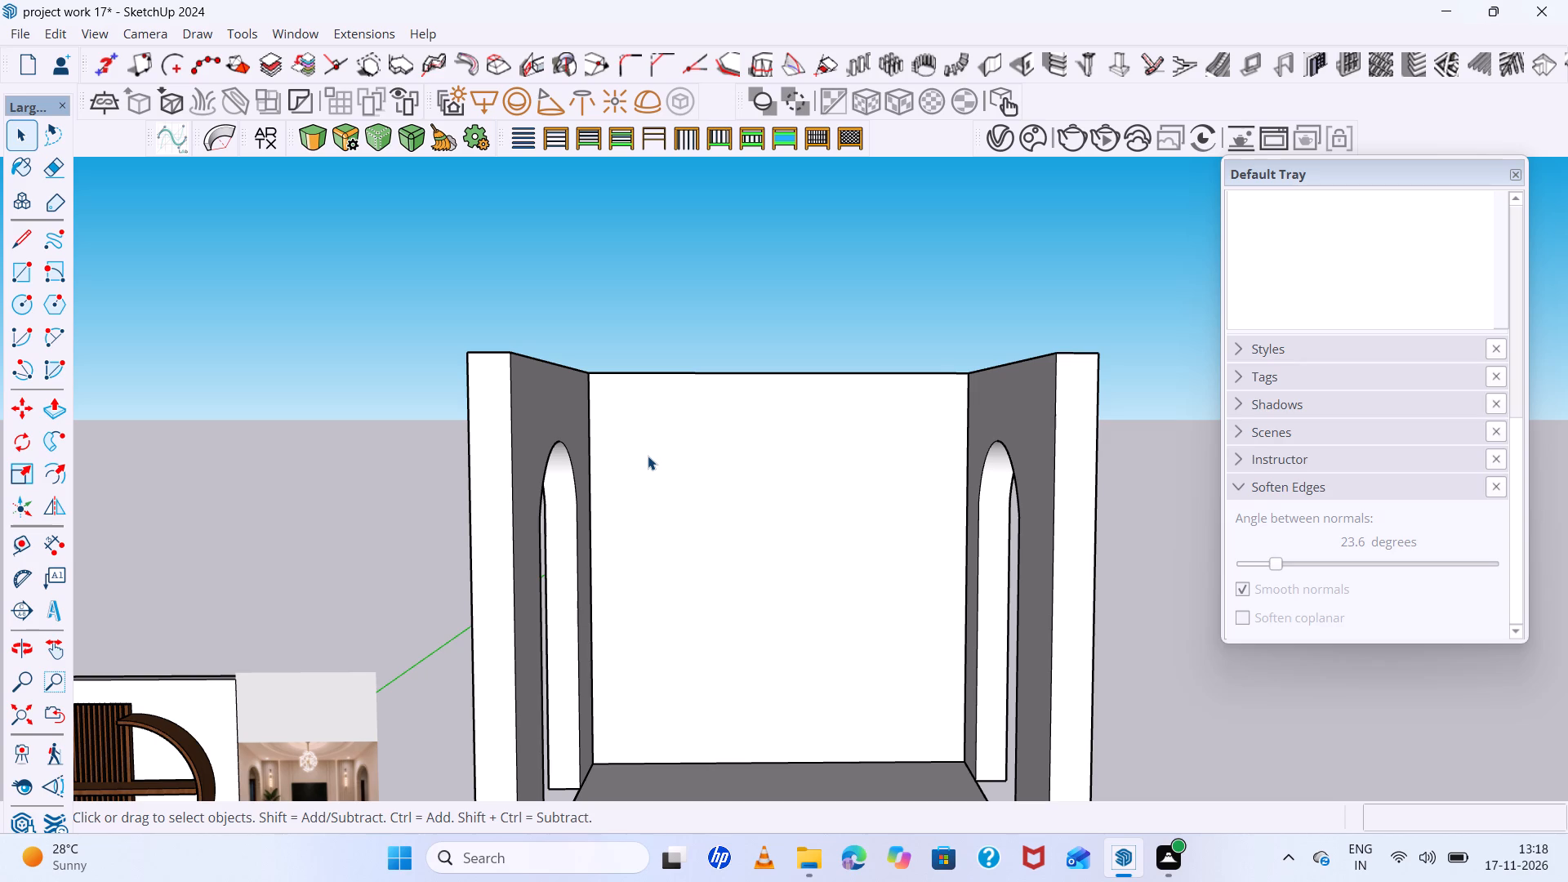
scroll(648, 452, up, 6)
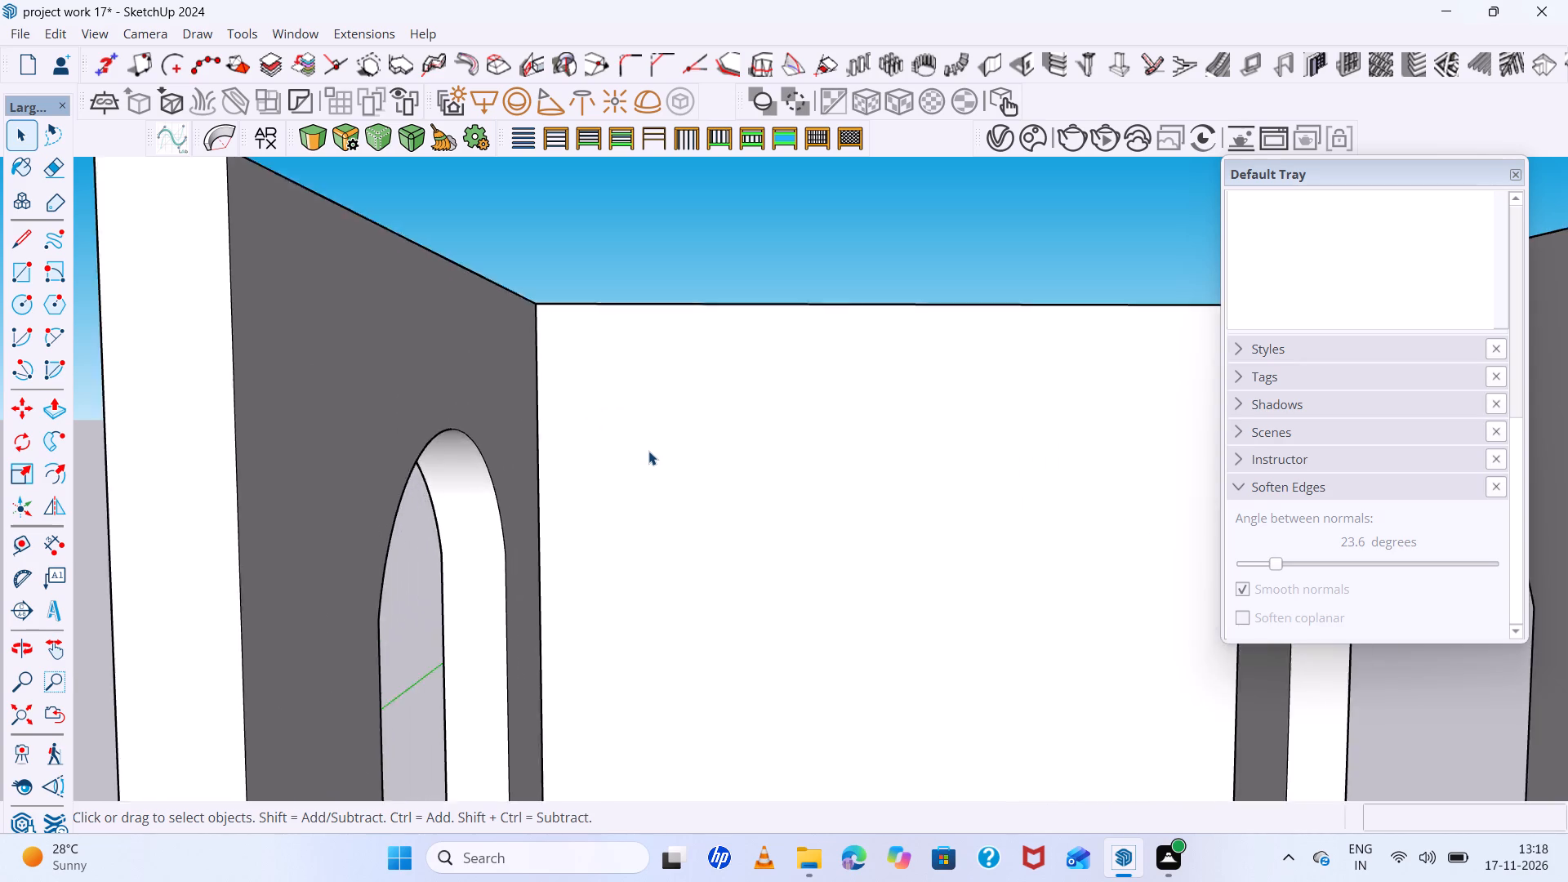
scroll(648, 451, down, 6)
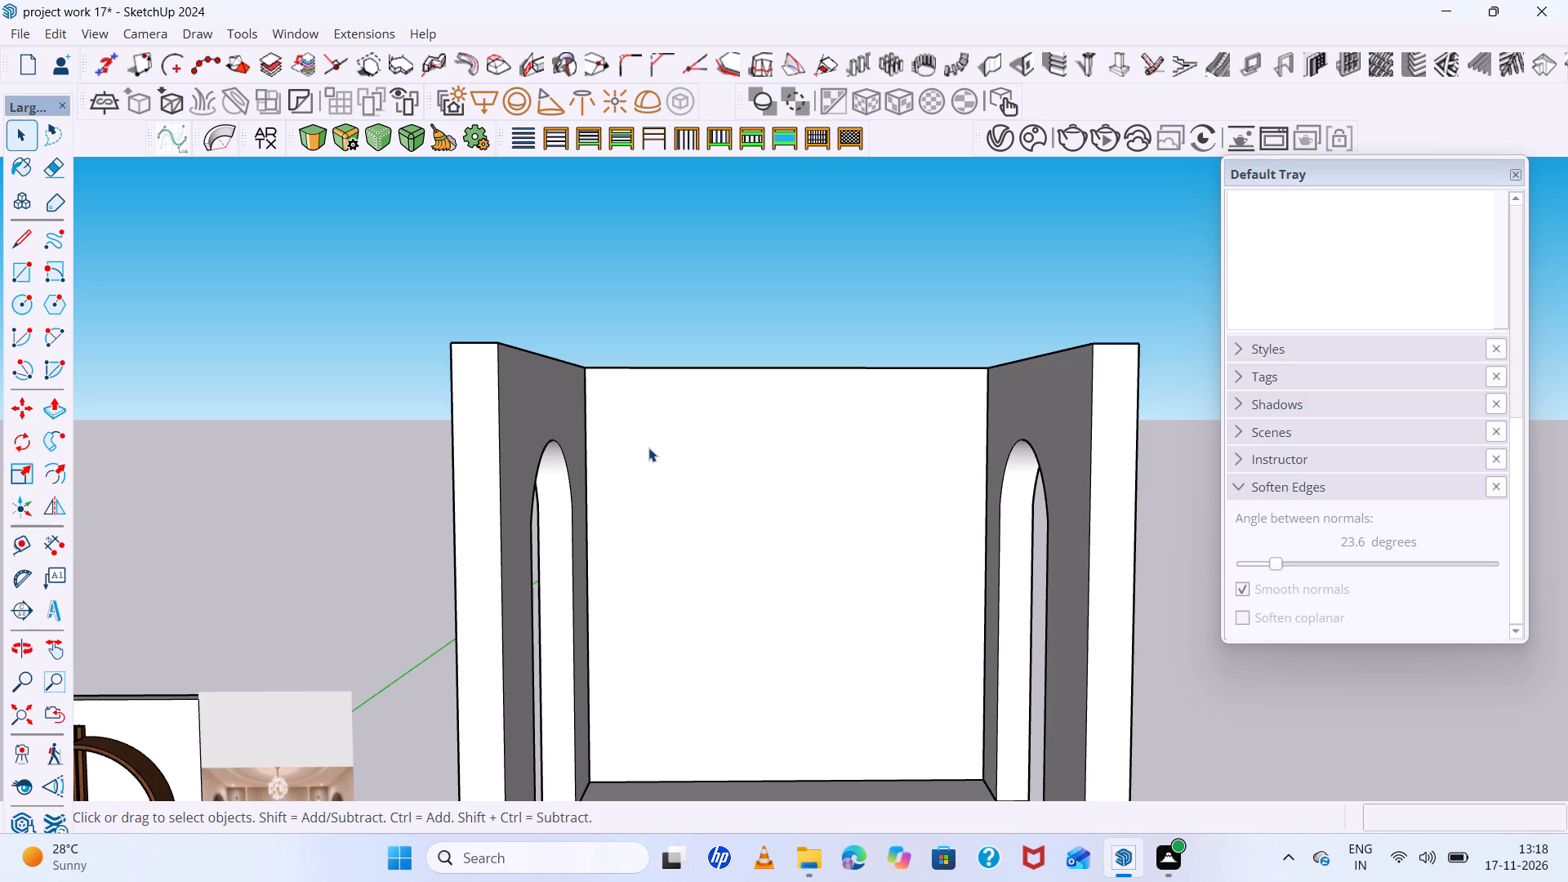
Open the back wall's group for editing, with its inner face in view.
click(648, 448)
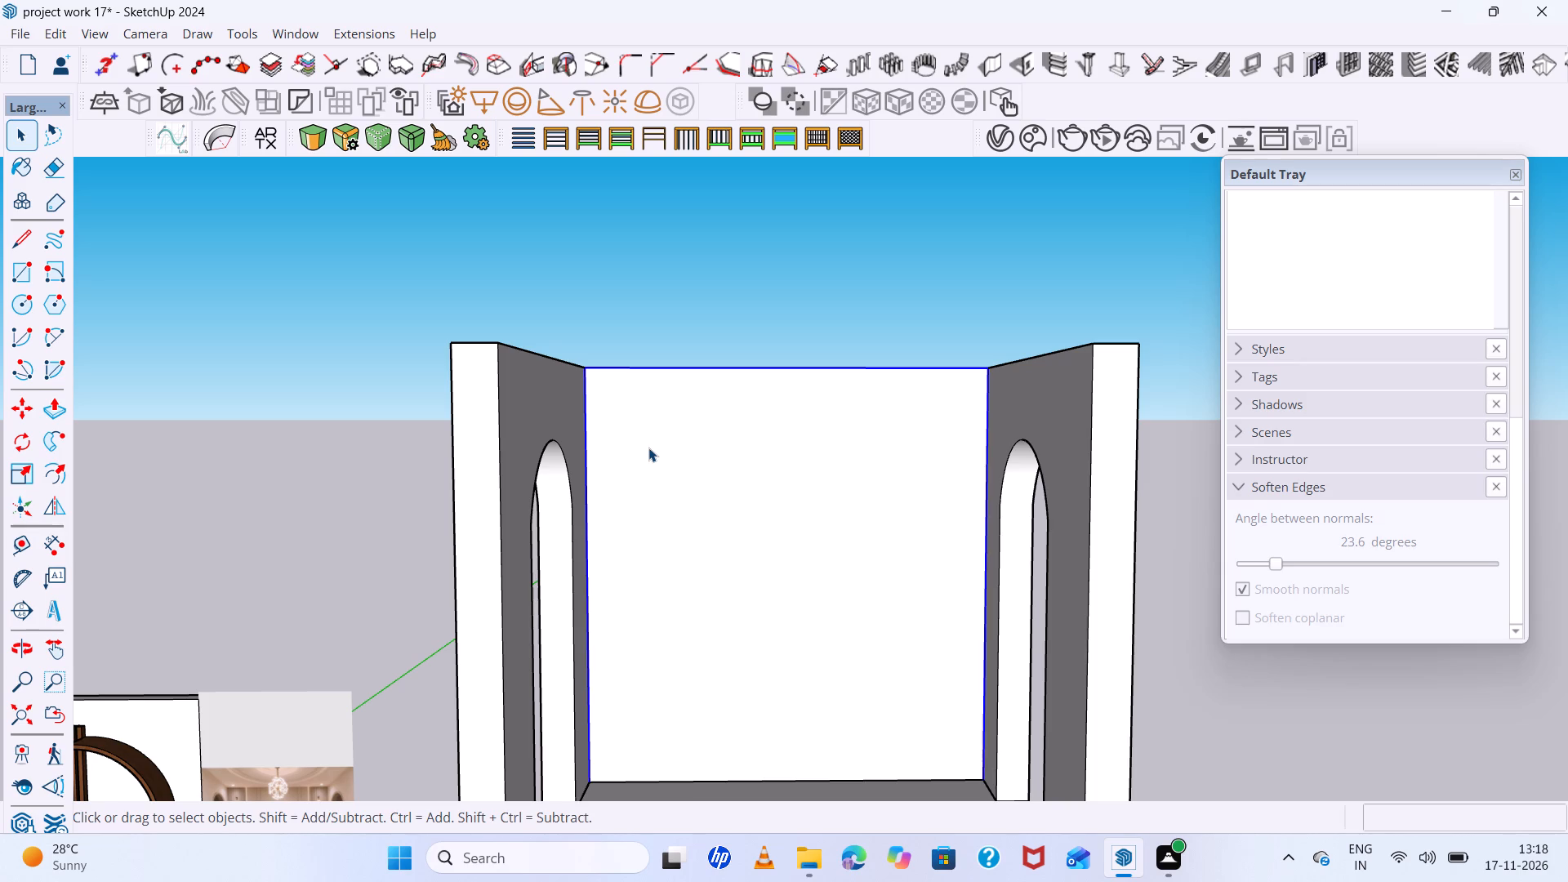
double_click(648, 448)
scroll(600, 434, down, 7)
middle_drag(604, 434, 620, 469)
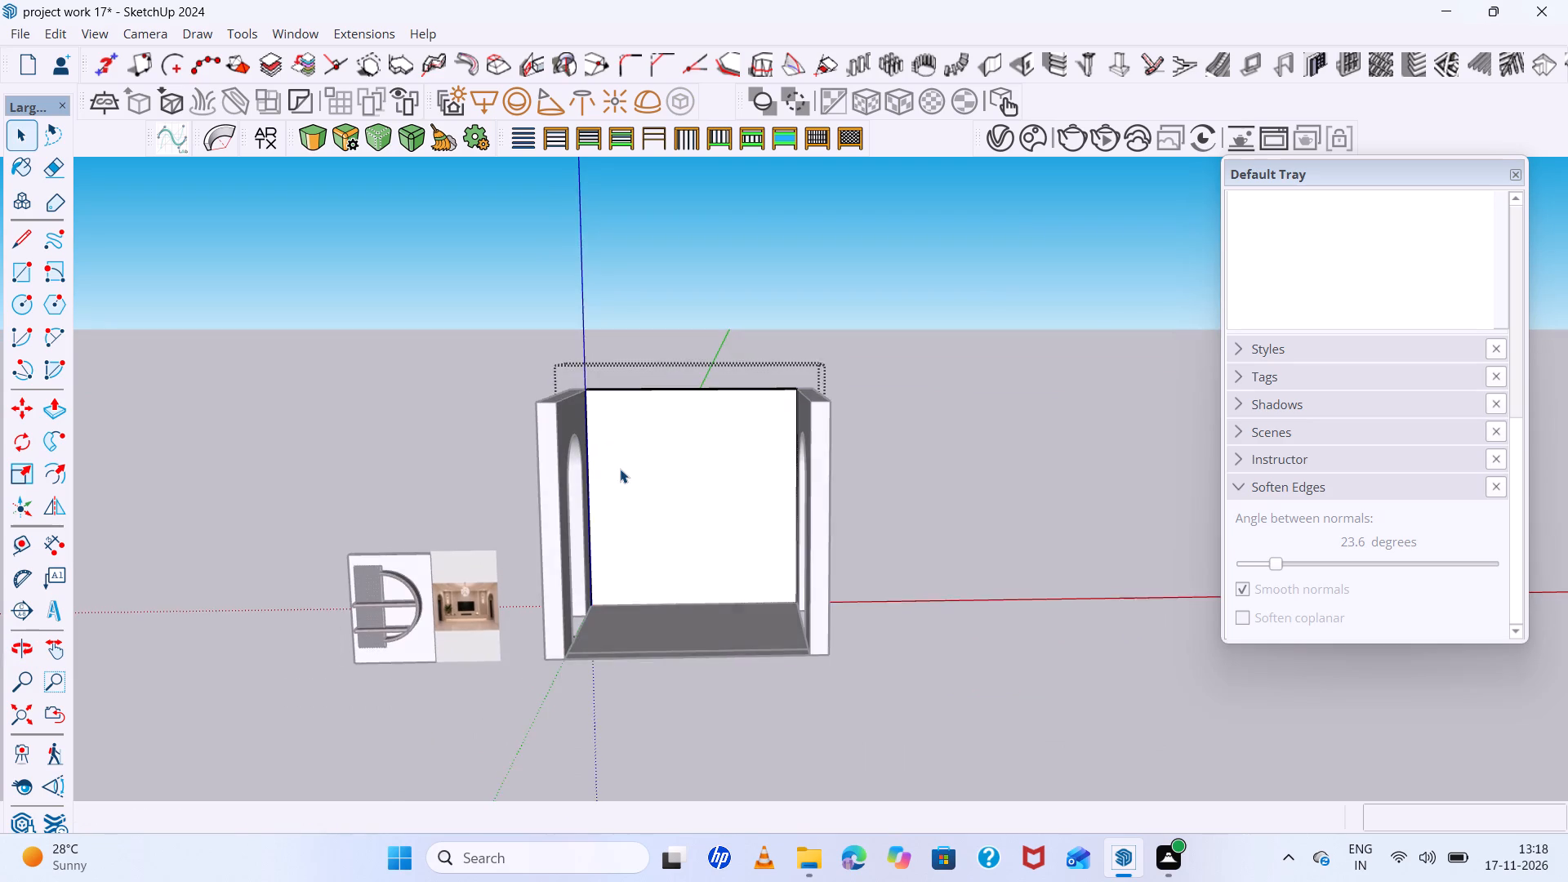
scroll(620, 469, up, 9)
scroll(601, 445, down, 12)
scroll(581, 539, up, 2)
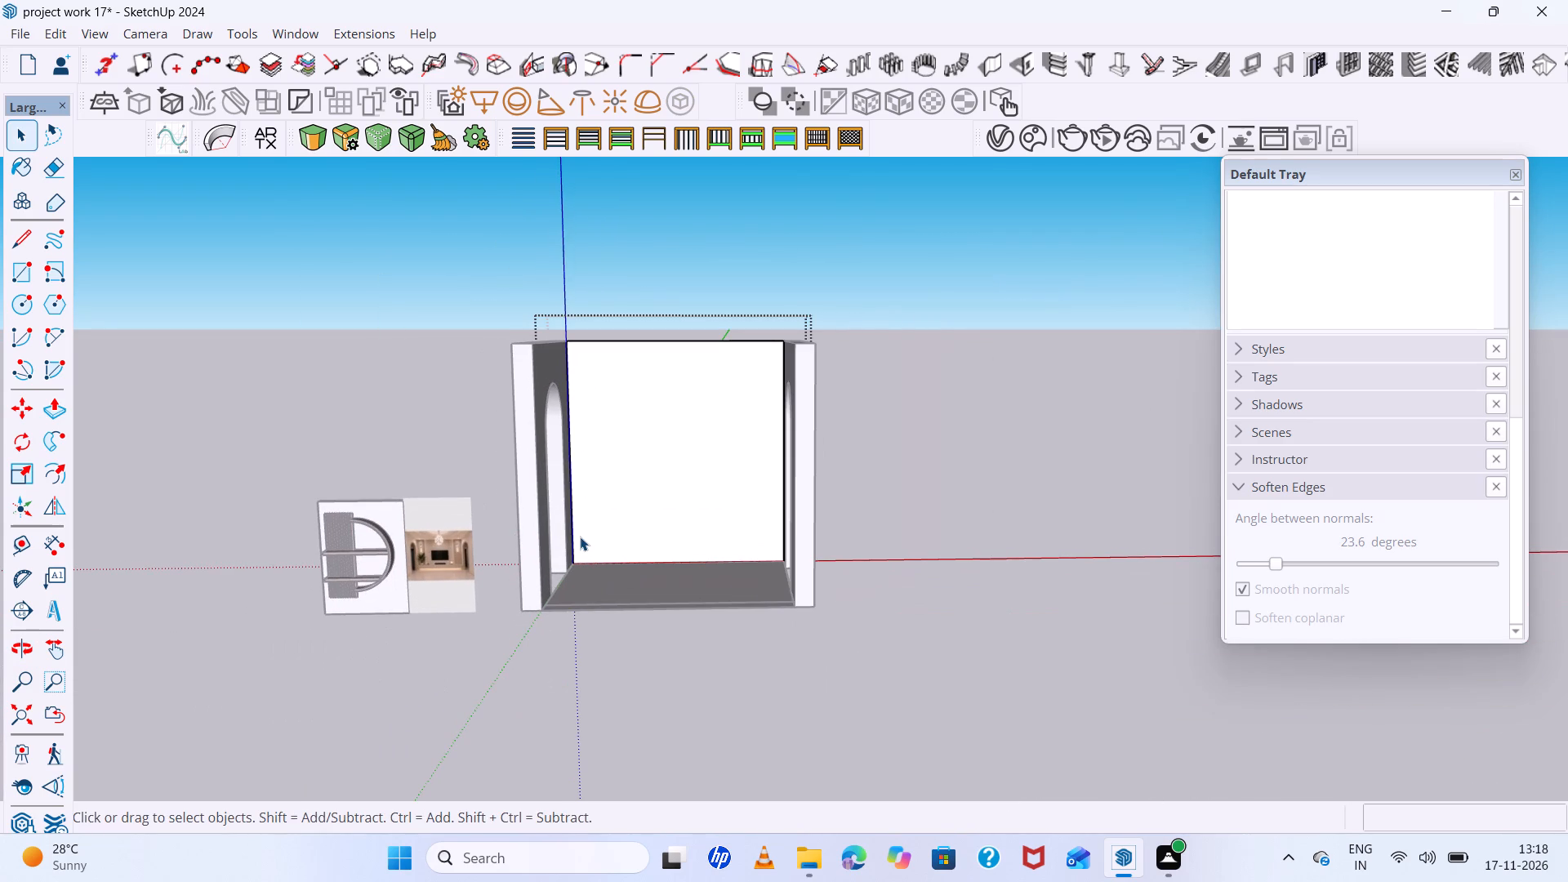
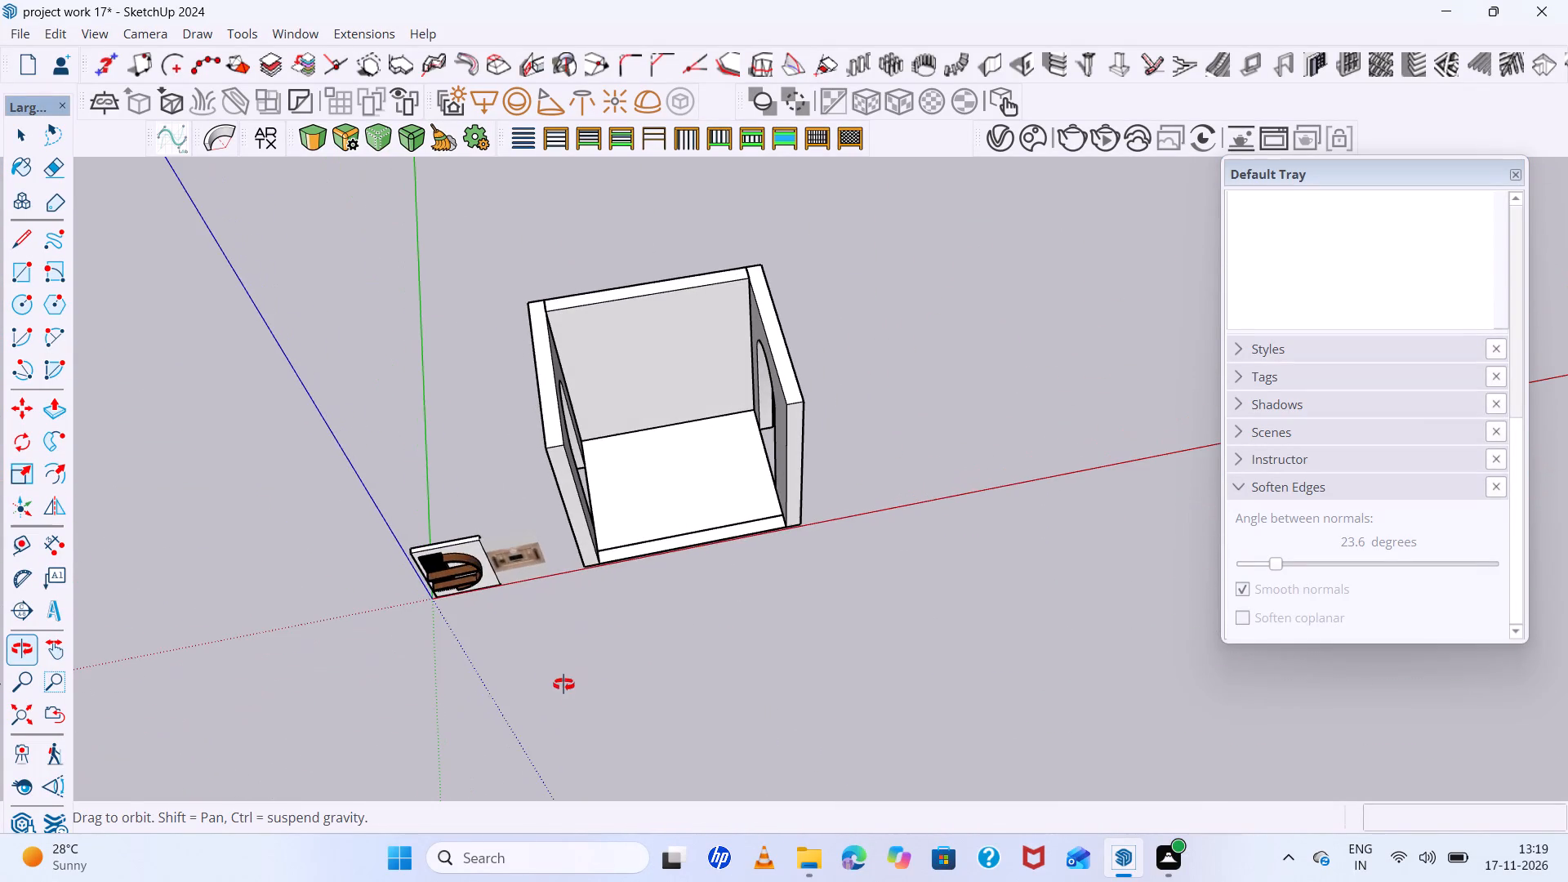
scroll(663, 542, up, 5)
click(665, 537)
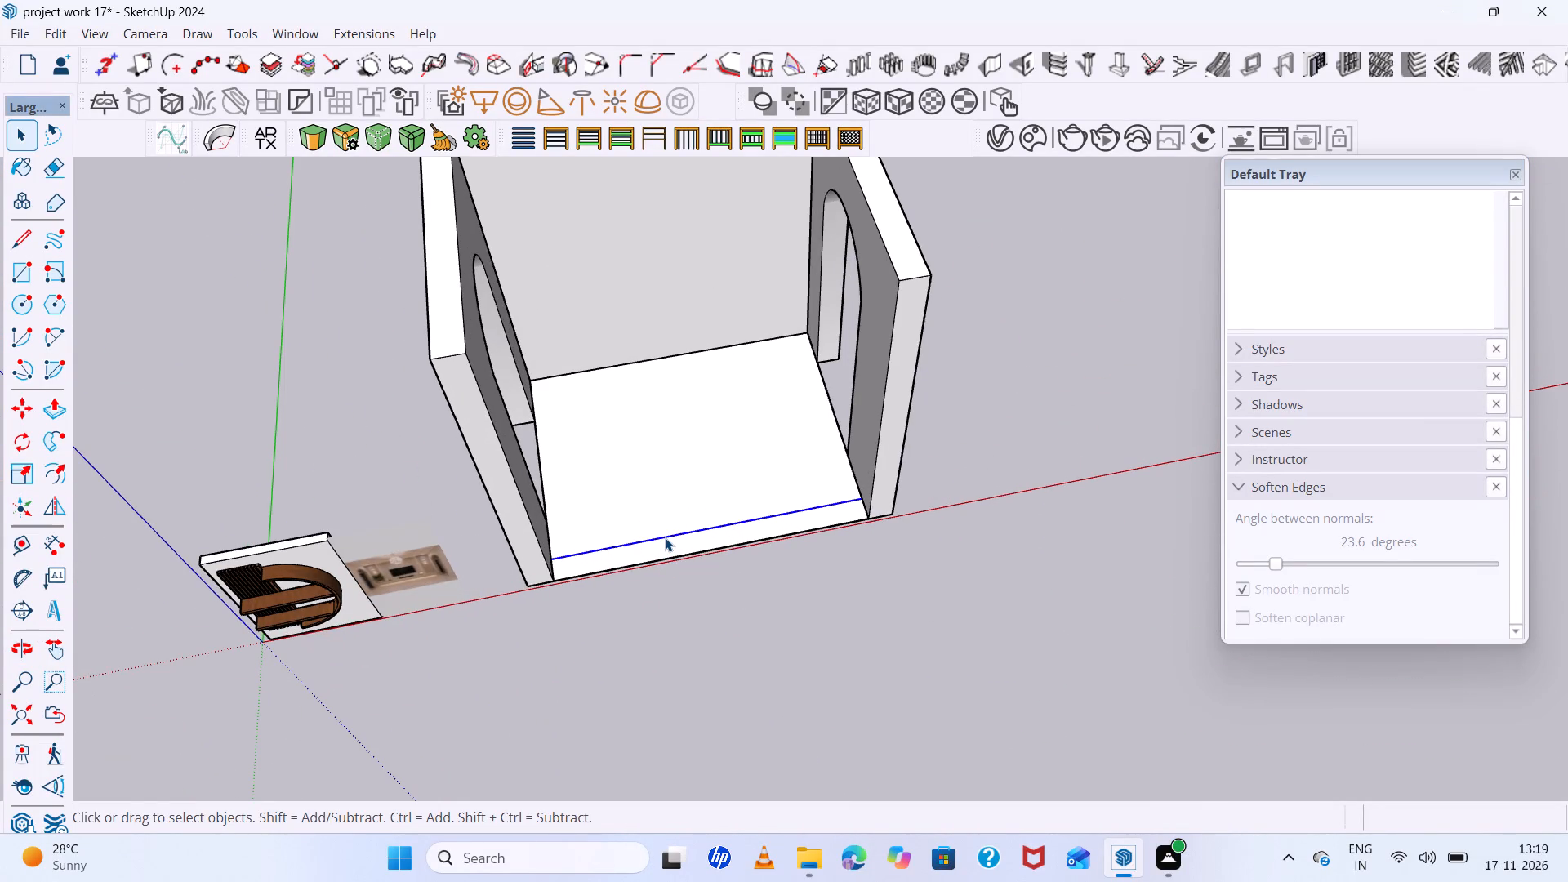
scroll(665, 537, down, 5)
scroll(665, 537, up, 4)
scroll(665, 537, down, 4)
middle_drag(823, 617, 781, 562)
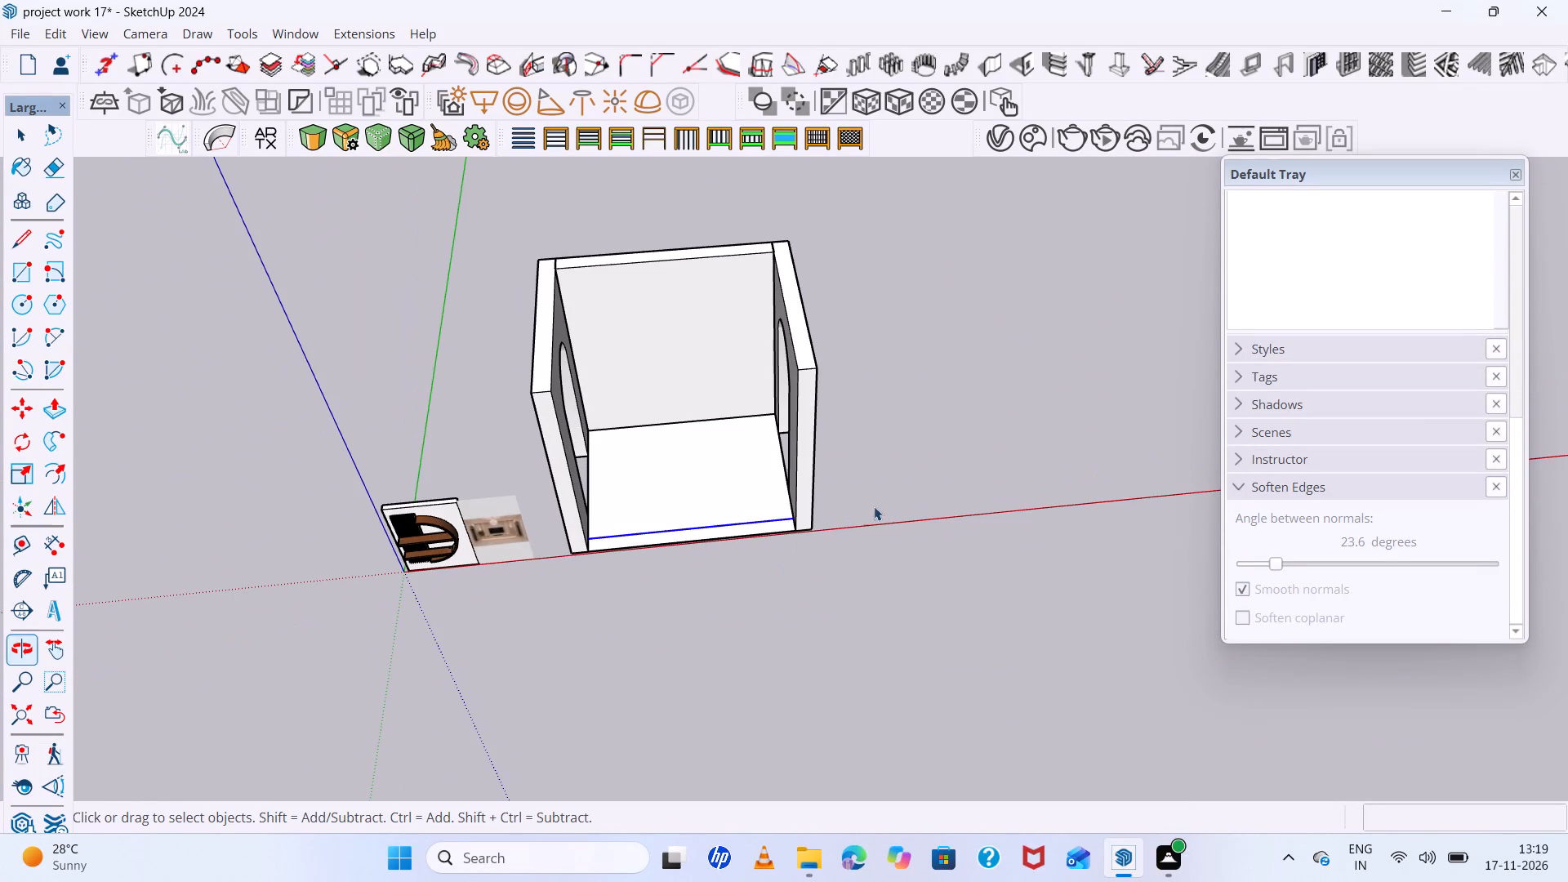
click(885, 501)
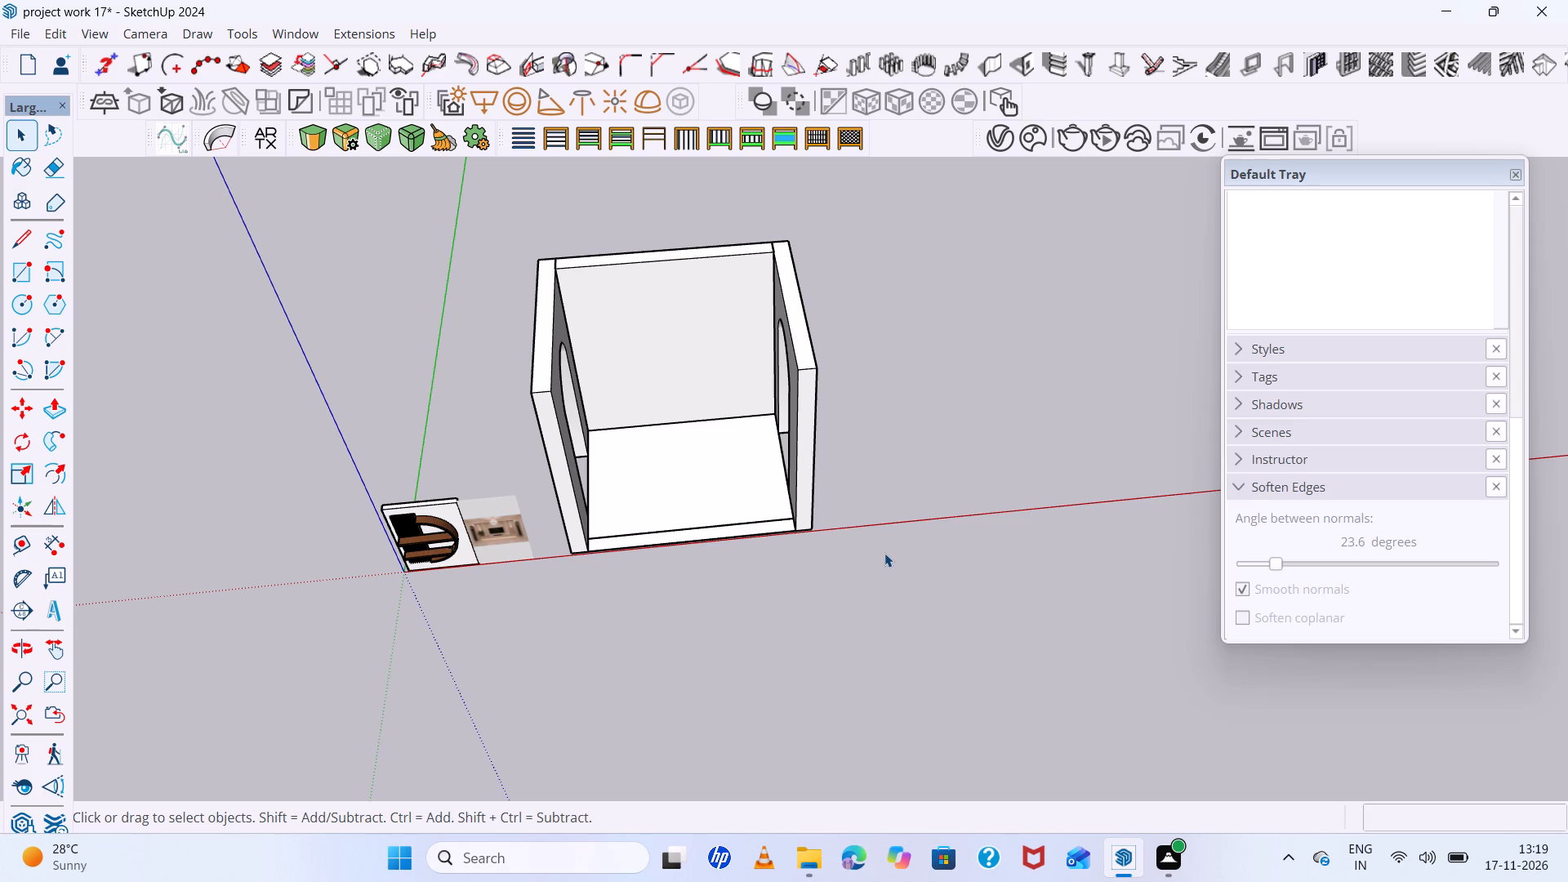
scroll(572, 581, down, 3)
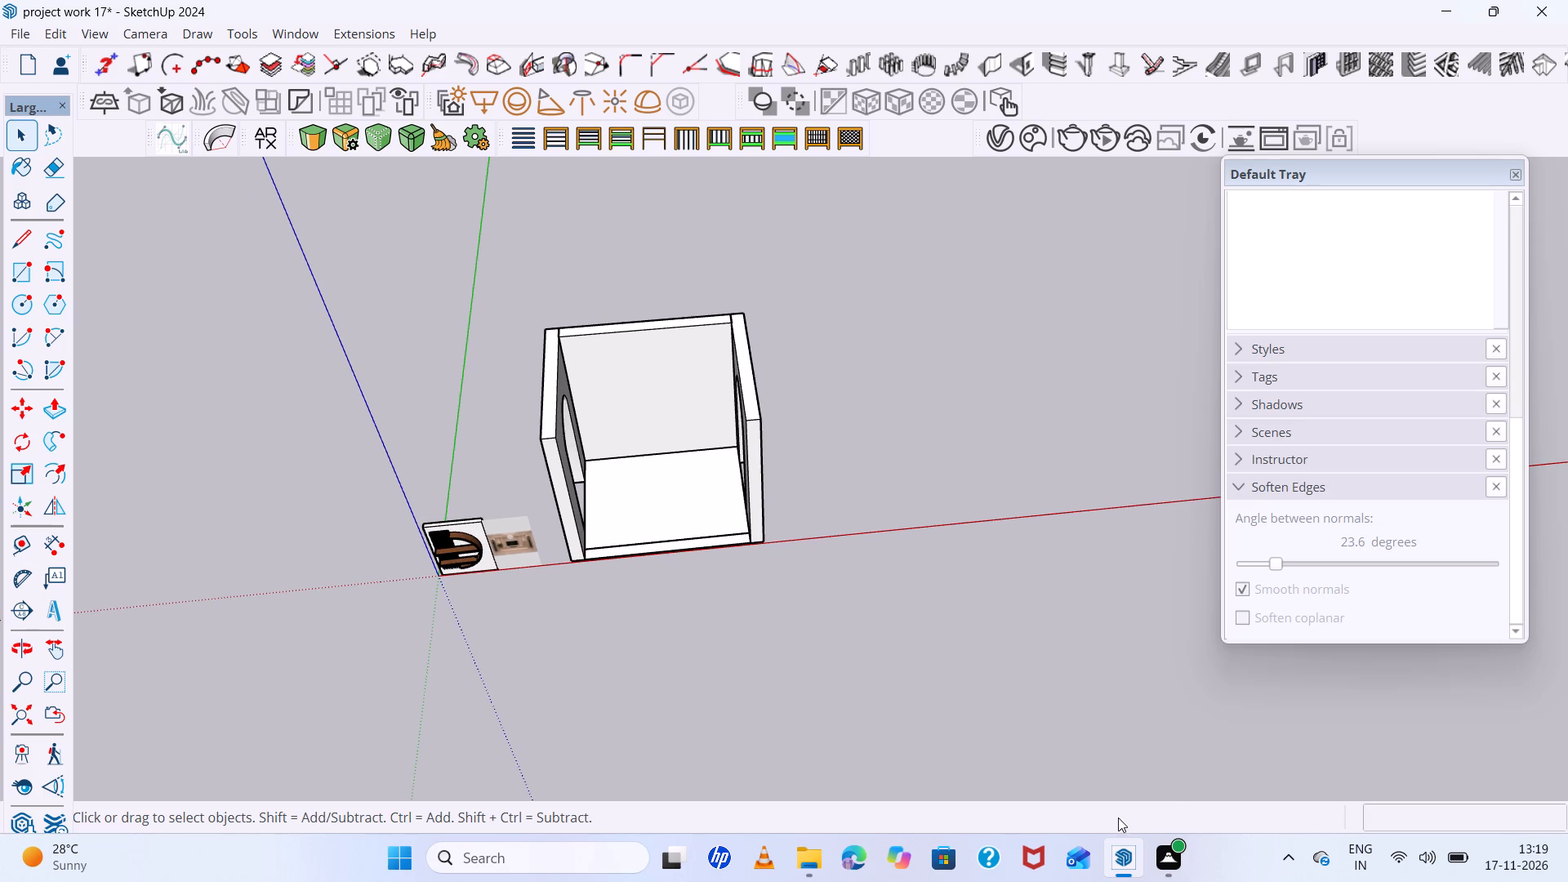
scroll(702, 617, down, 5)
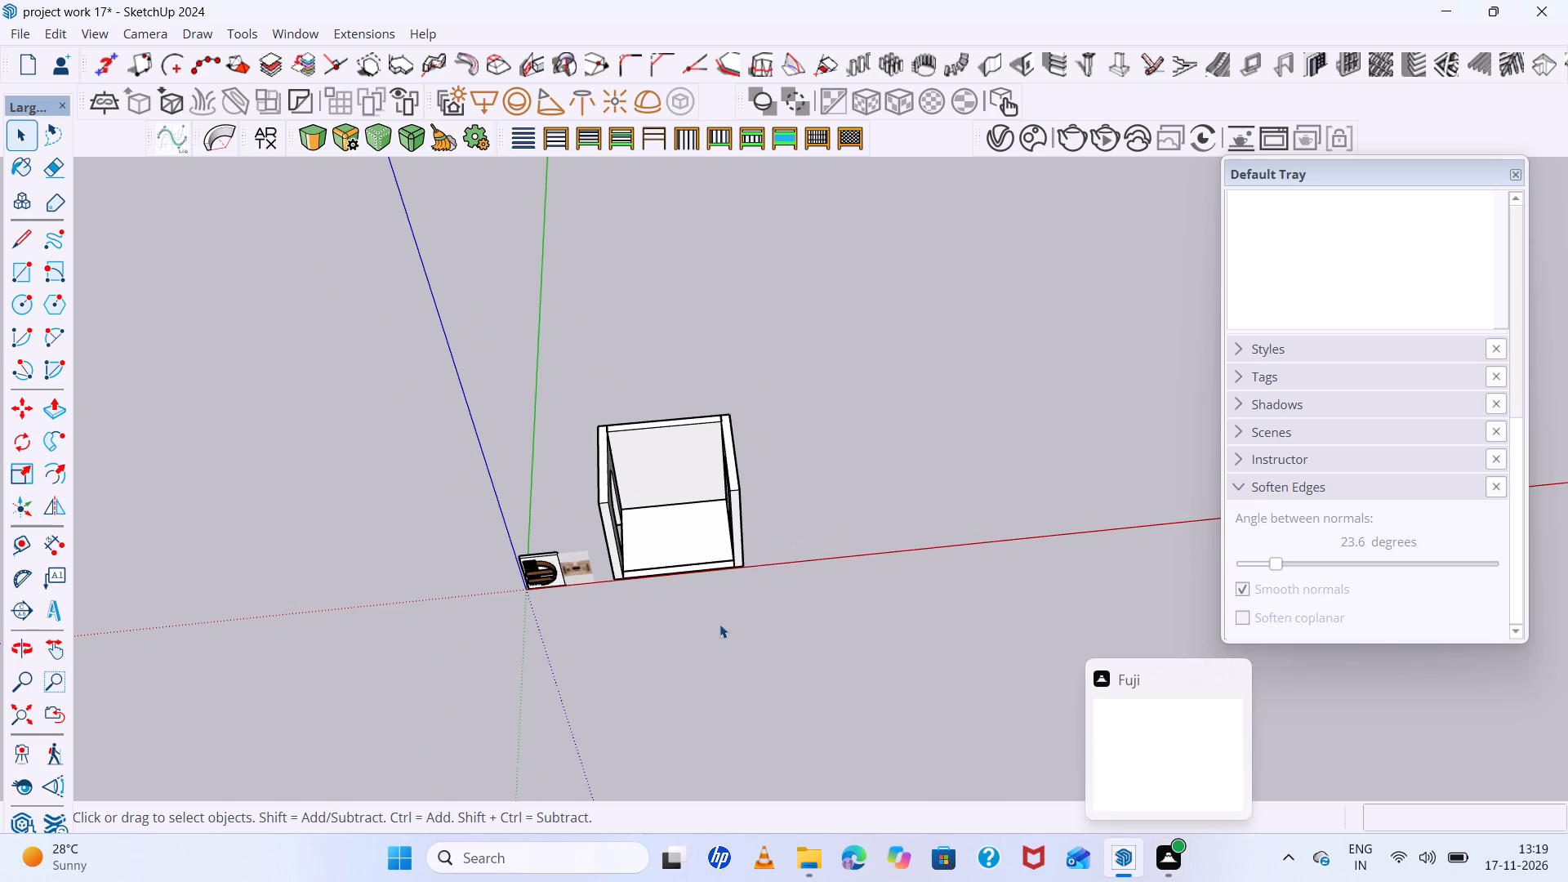
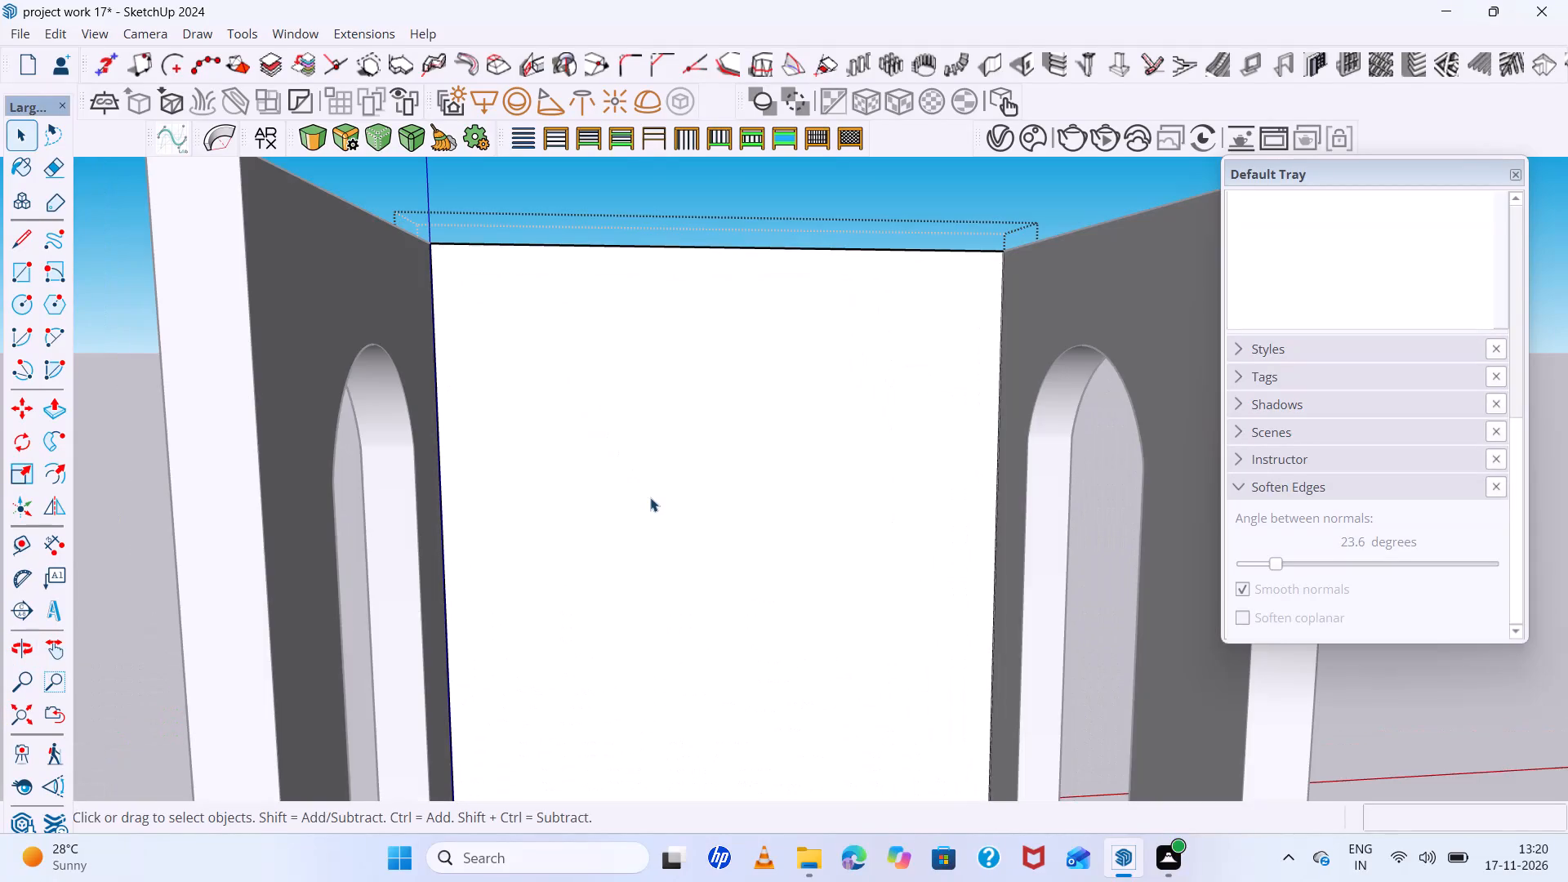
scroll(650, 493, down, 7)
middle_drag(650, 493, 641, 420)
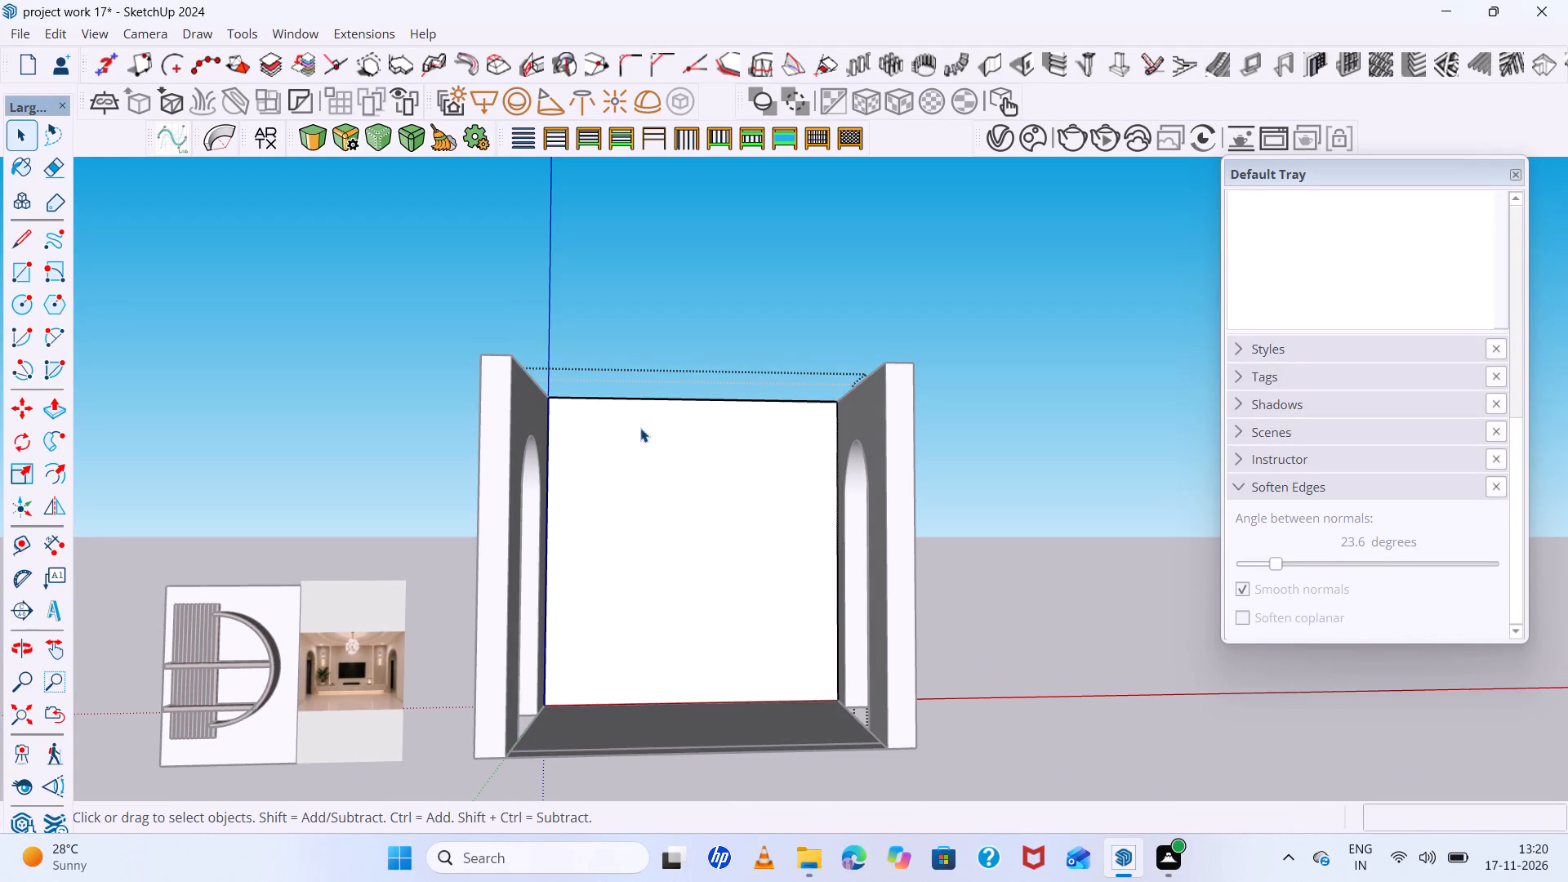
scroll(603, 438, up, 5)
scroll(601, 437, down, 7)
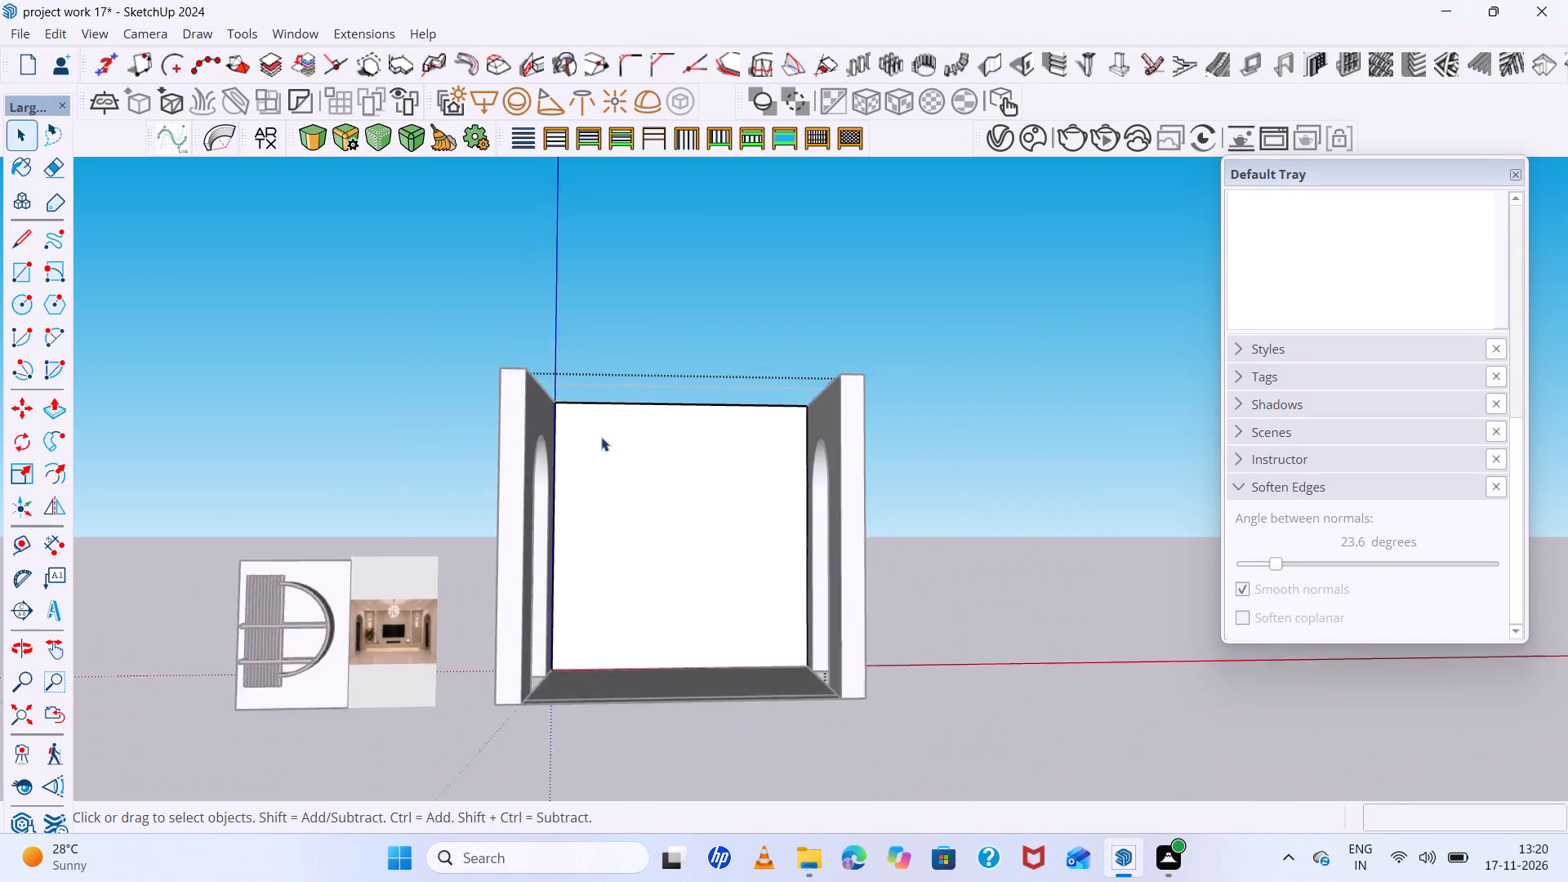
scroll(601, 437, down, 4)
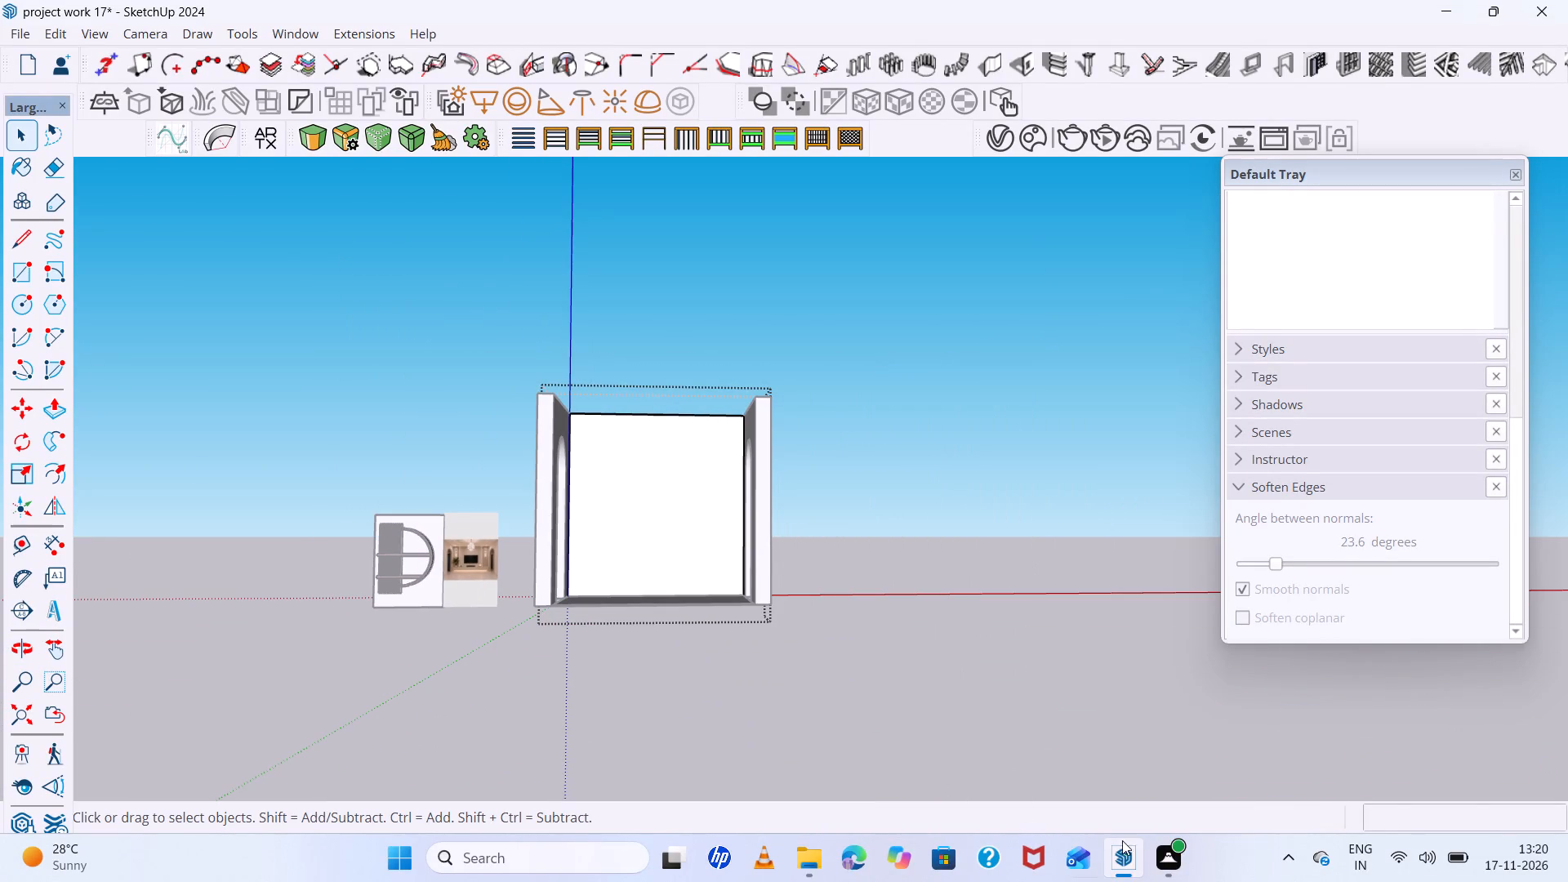
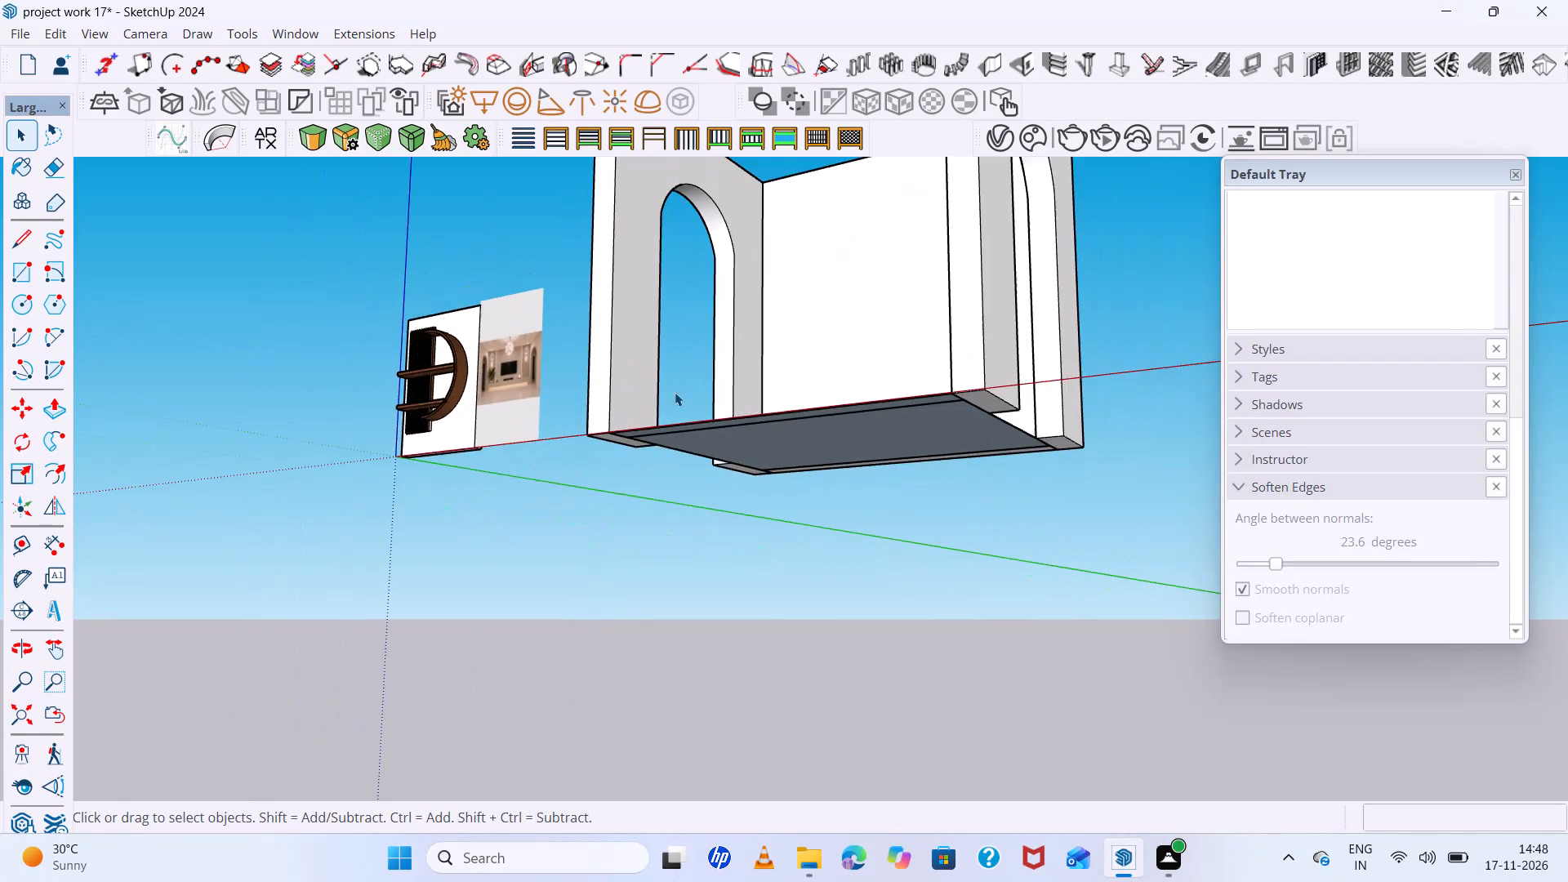
Examine the room model from the front, underneath and above, covering the floor slab, arched side walls, back wall and adjacent reference images.
middle_drag(741, 408, 852, 436)
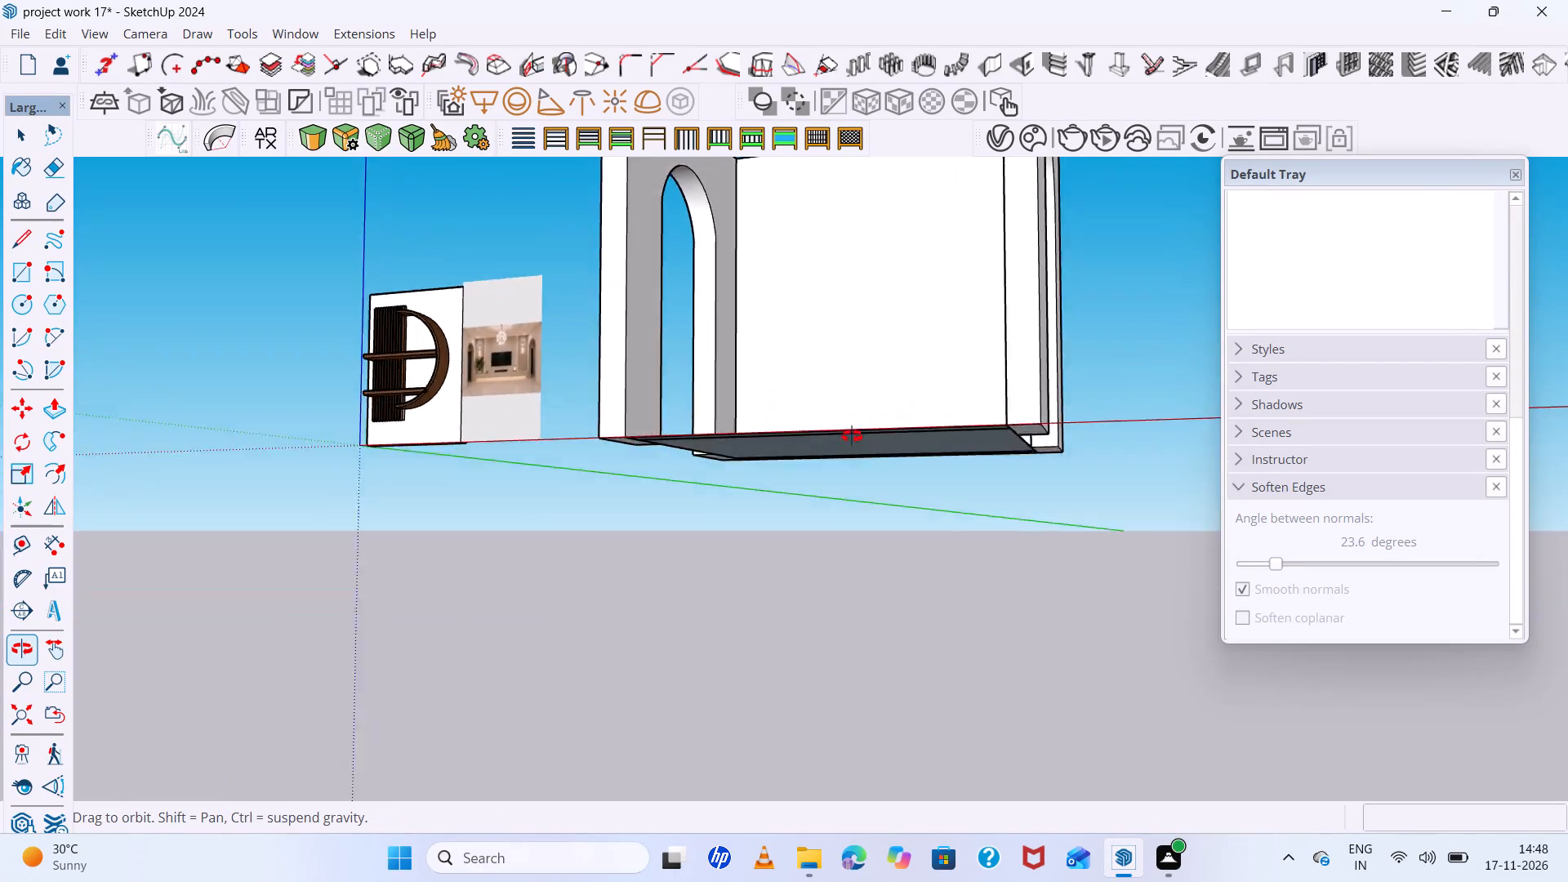
scroll(862, 429, up, 1)
middle_drag(852, 436, 1187, 420)
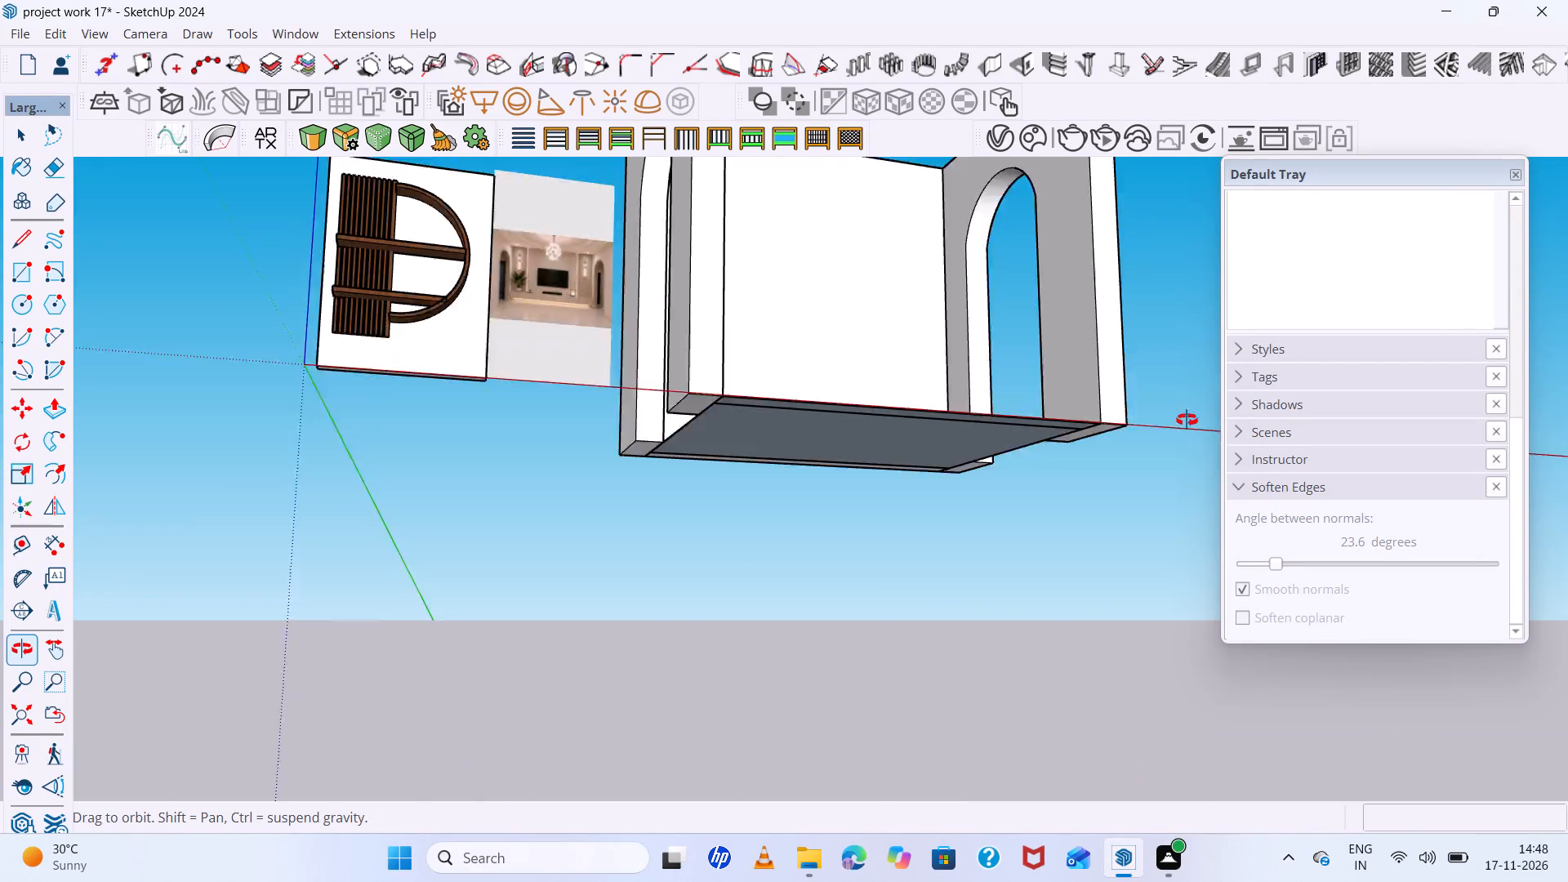
middle_drag(1187, 420, 1248, 420)
scroll(581, 466, up, 6)
middle_drag(617, 447, 658, 189)
scroll(719, 378, down, 6)
middle_drag(685, 448, 704, 331)
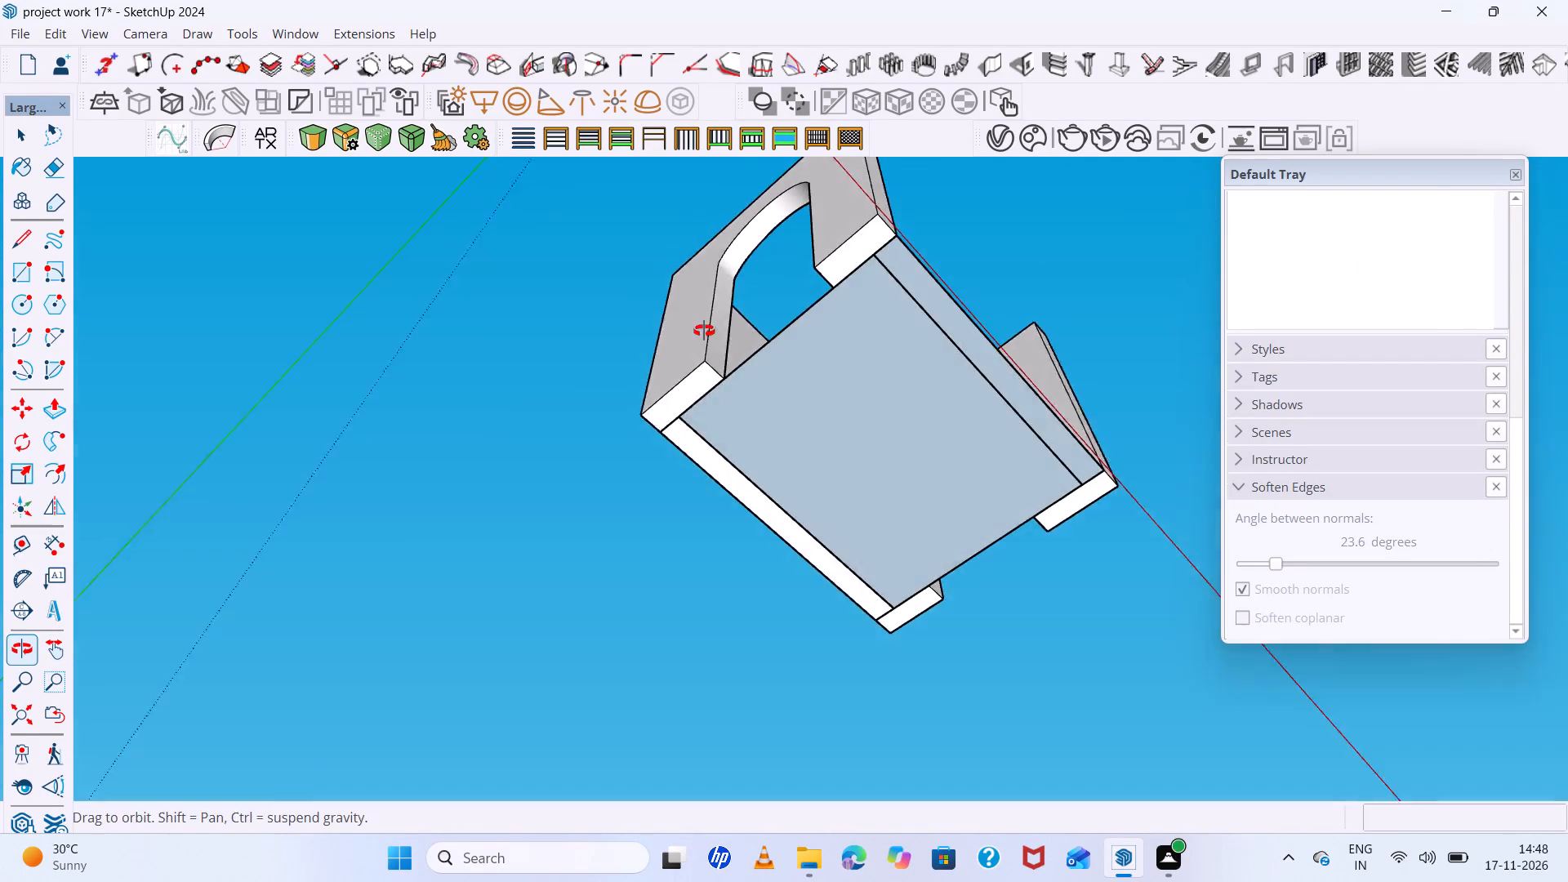
middle_drag(704, 331, 733, 291)
scroll(694, 348, up, 6)
scroll(622, 349, down, 7)
middle_drag(626, 340, 419, 769)
scroll(693, 461, down, 5)
middle_drag(693, 461, 679, 528)
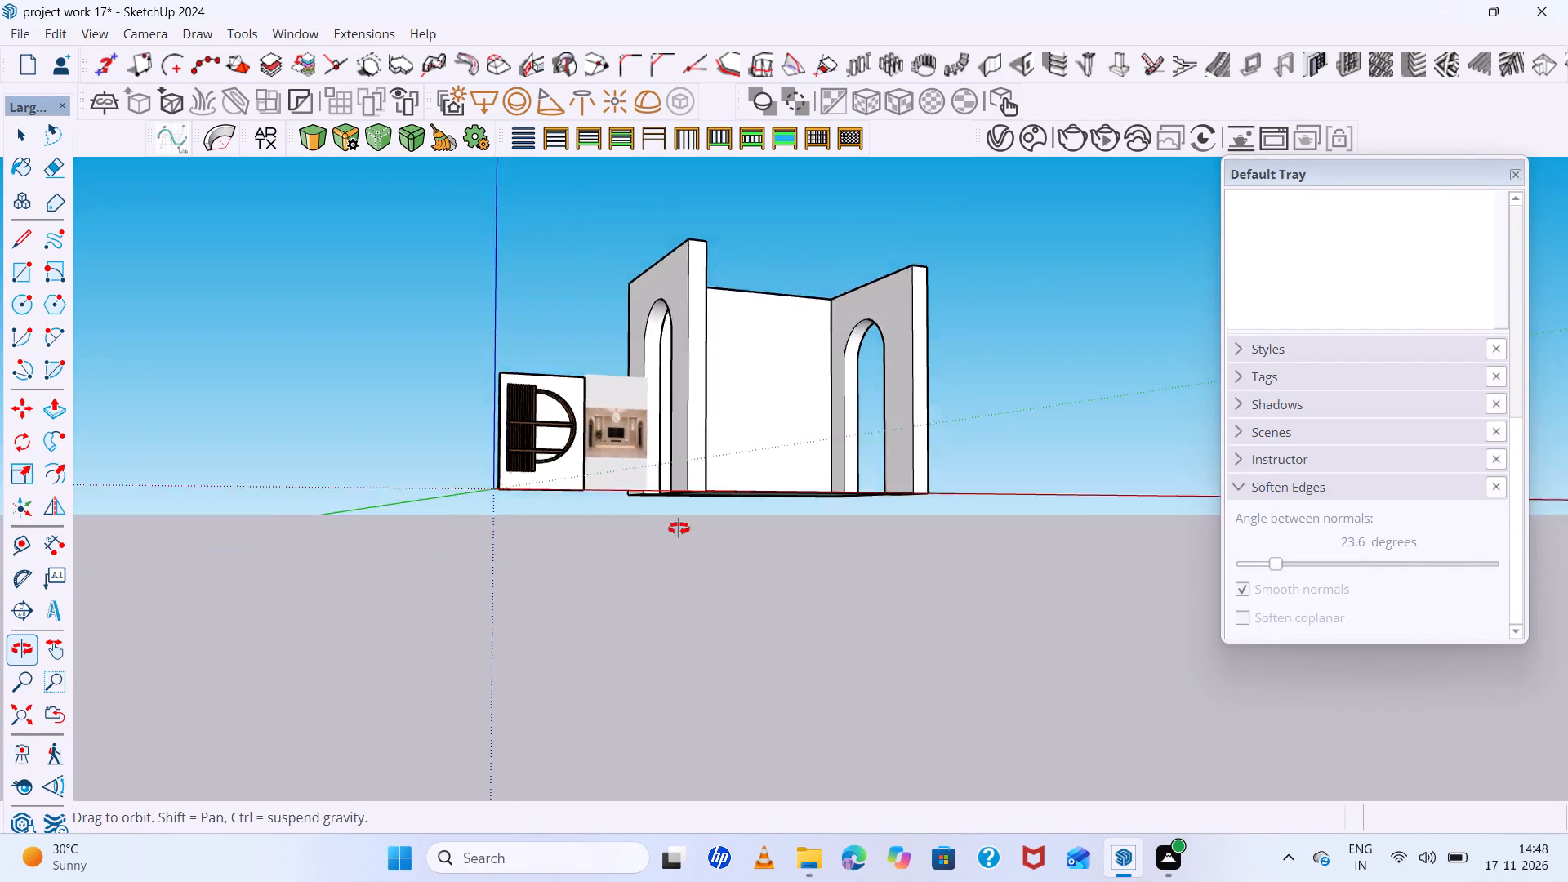
middle_drag(679, 528, 611, 749)
scroll(816, 521, up, 6)
middle_drag(813, 497, 483, 387)
scroll(483, 387, up, 1)
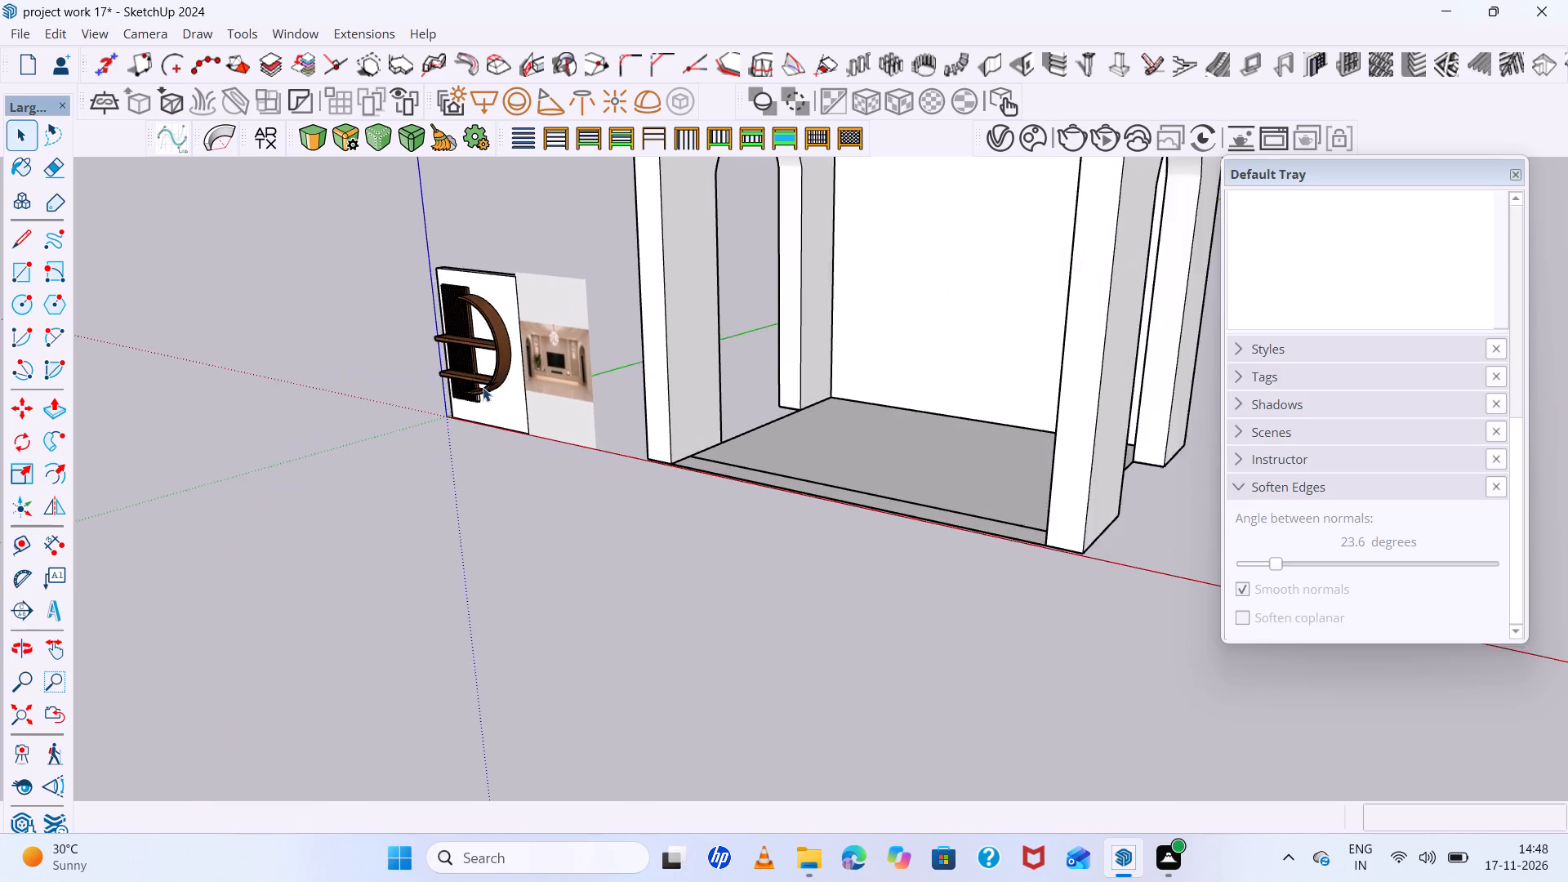
scroll(483, 388, down, 13)
middle_drag(582, 411, 789, 276)
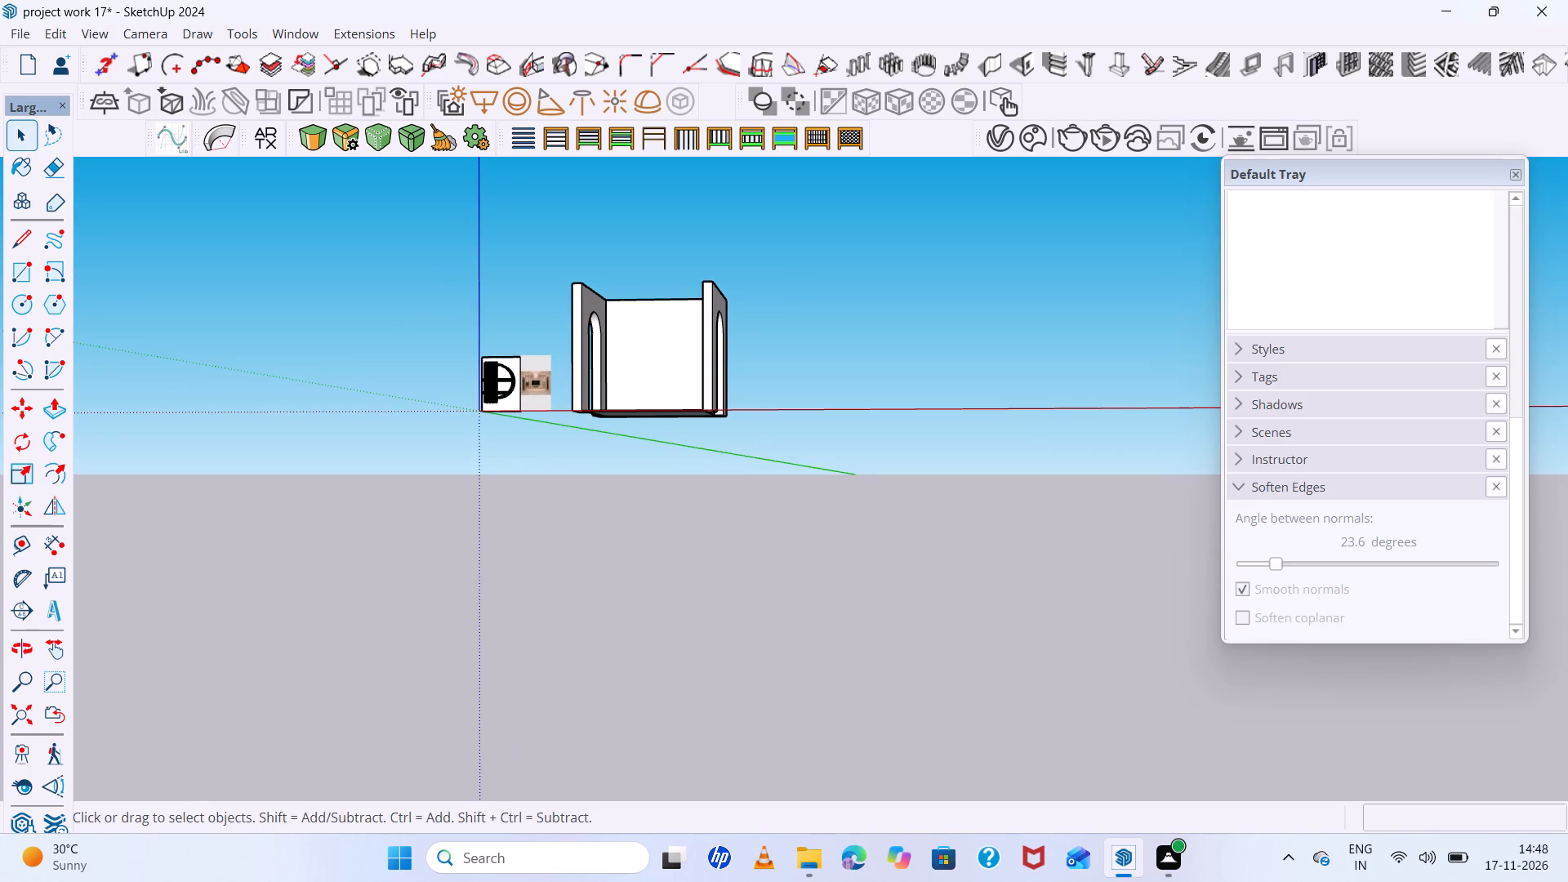
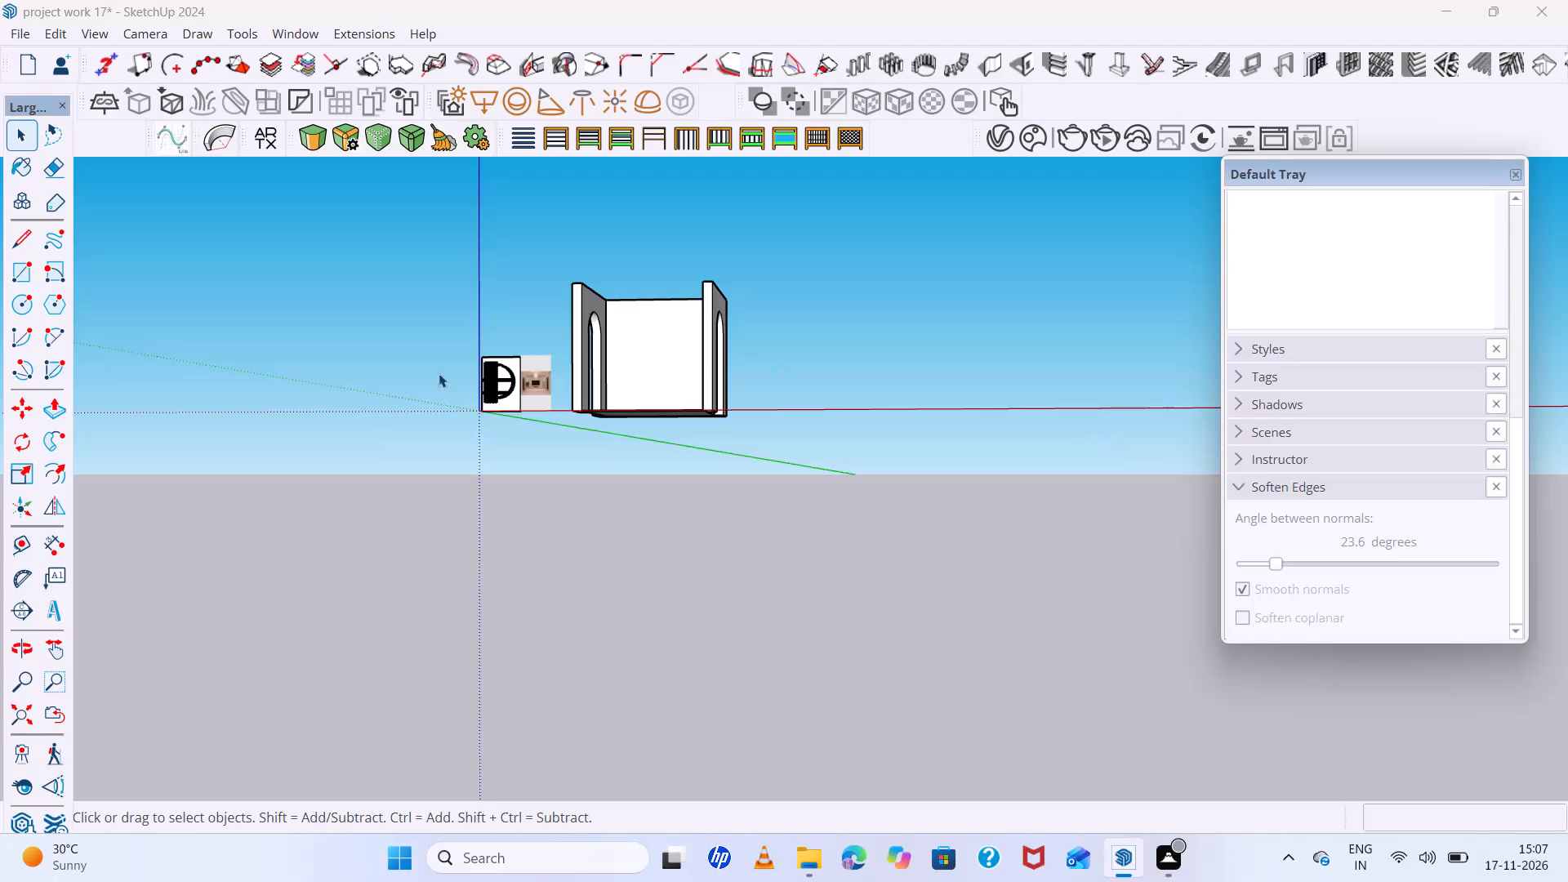
Examine the room's back wall, floor slab and arched side walls from the front and from angled views.
scroll(610, 325, up, 8)
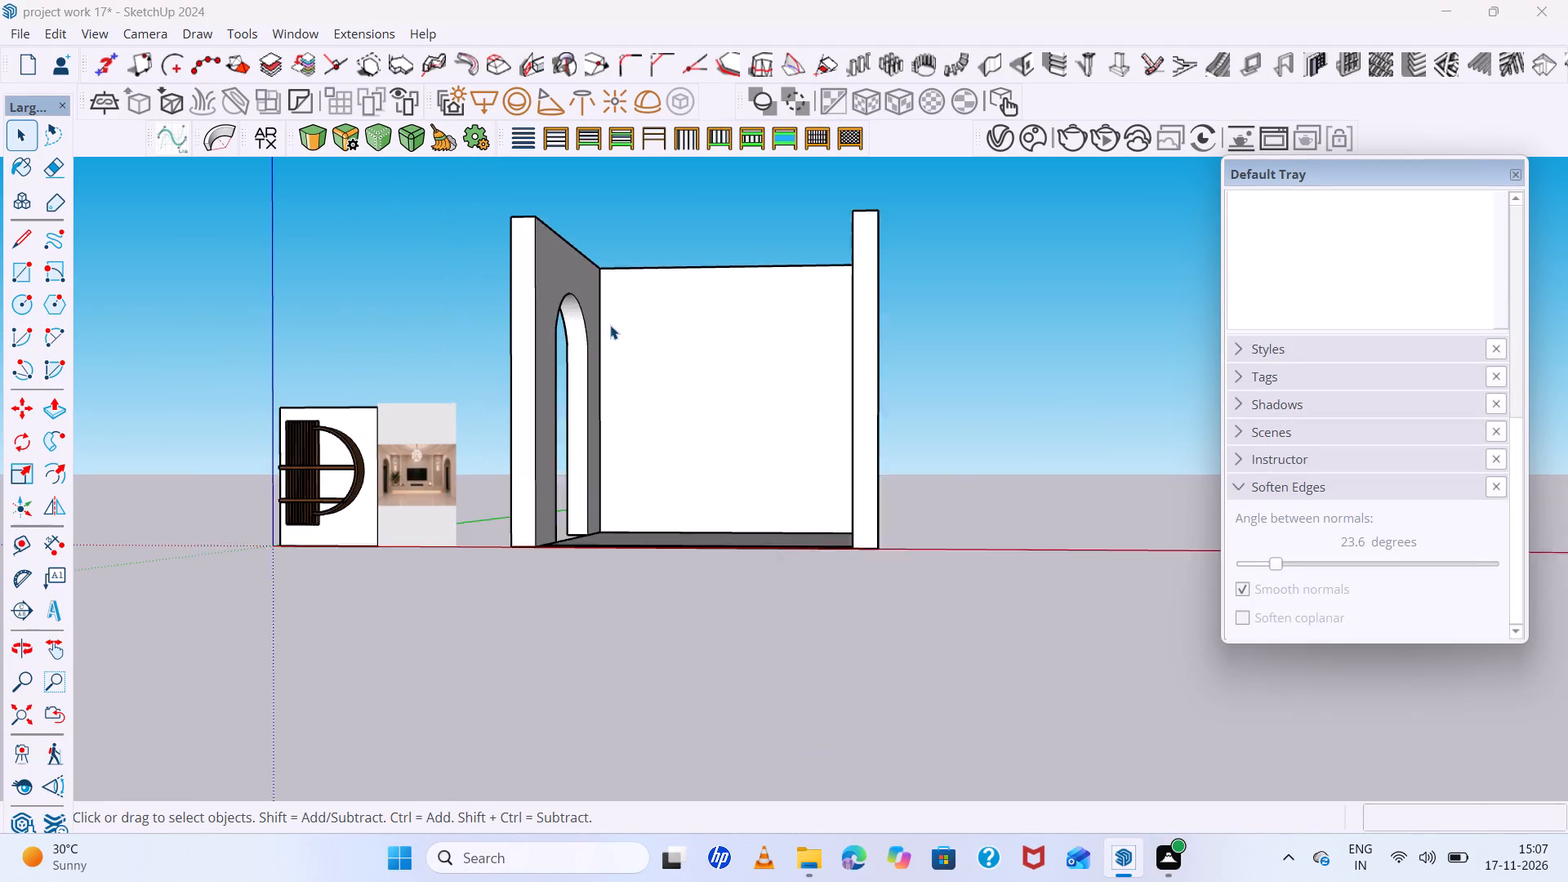
scroll(610, 325, down, 1)
middle_drag(632, 630, 622, 737)
scroll(548, 485, up, 9)
scroll(544, 450, down, 3)
middle_drag(544, 450, 555, 415)
scroll(726, 452, up, 4)
scroll(727, 452, down, 9)
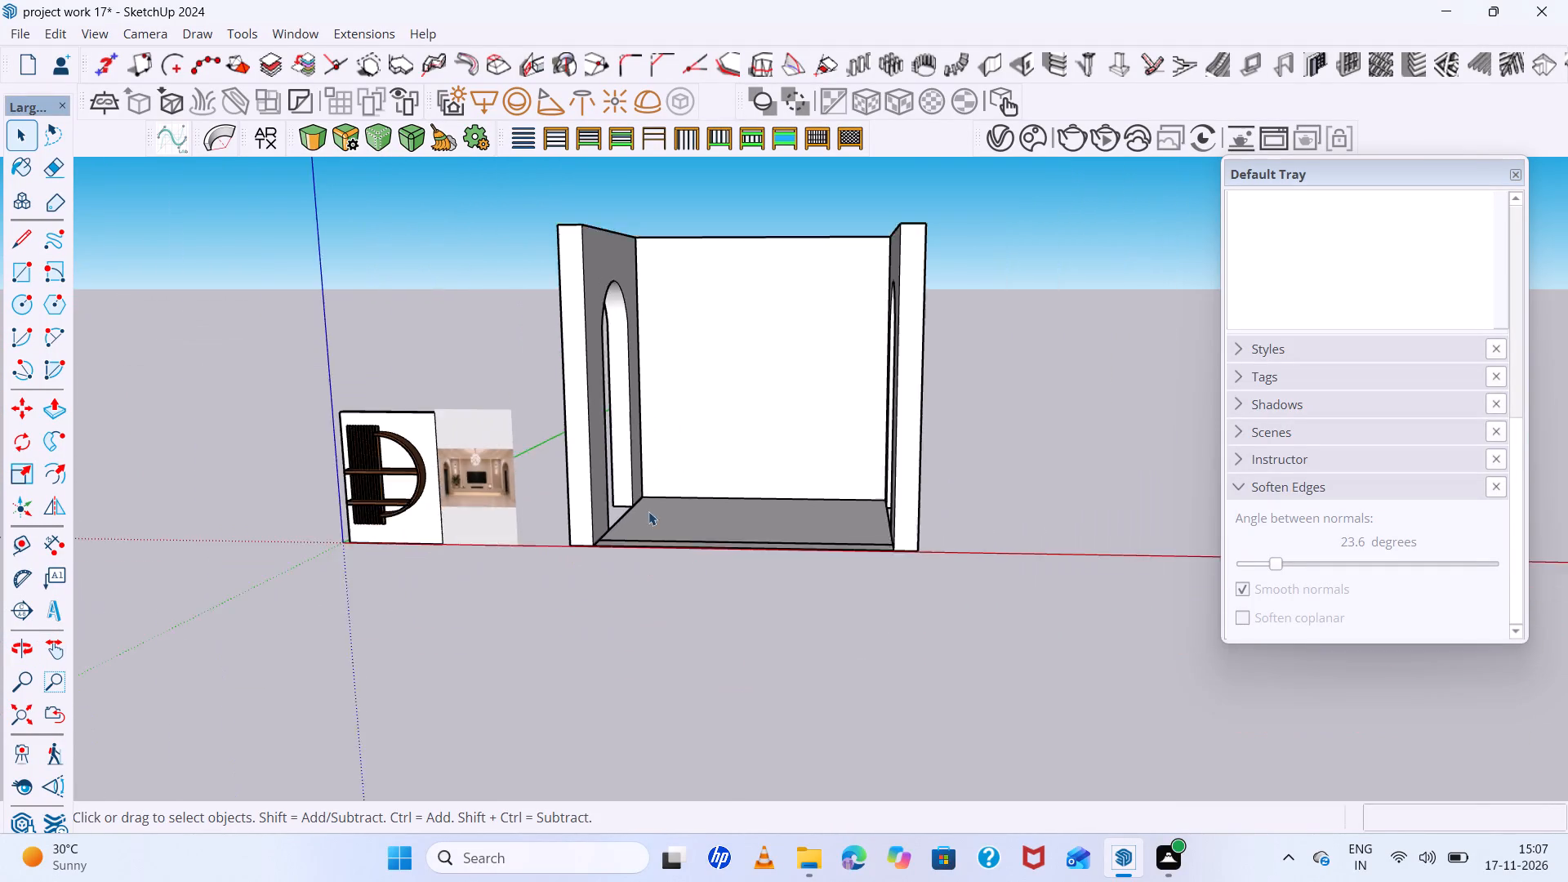
scroll(648, 511, down, 1)
middle_drag(720, 563, 745, 504)
scroll(689, 390, up, 10)
scroll(623, 340, down, 5)
scroll(668, 421, down, 2)
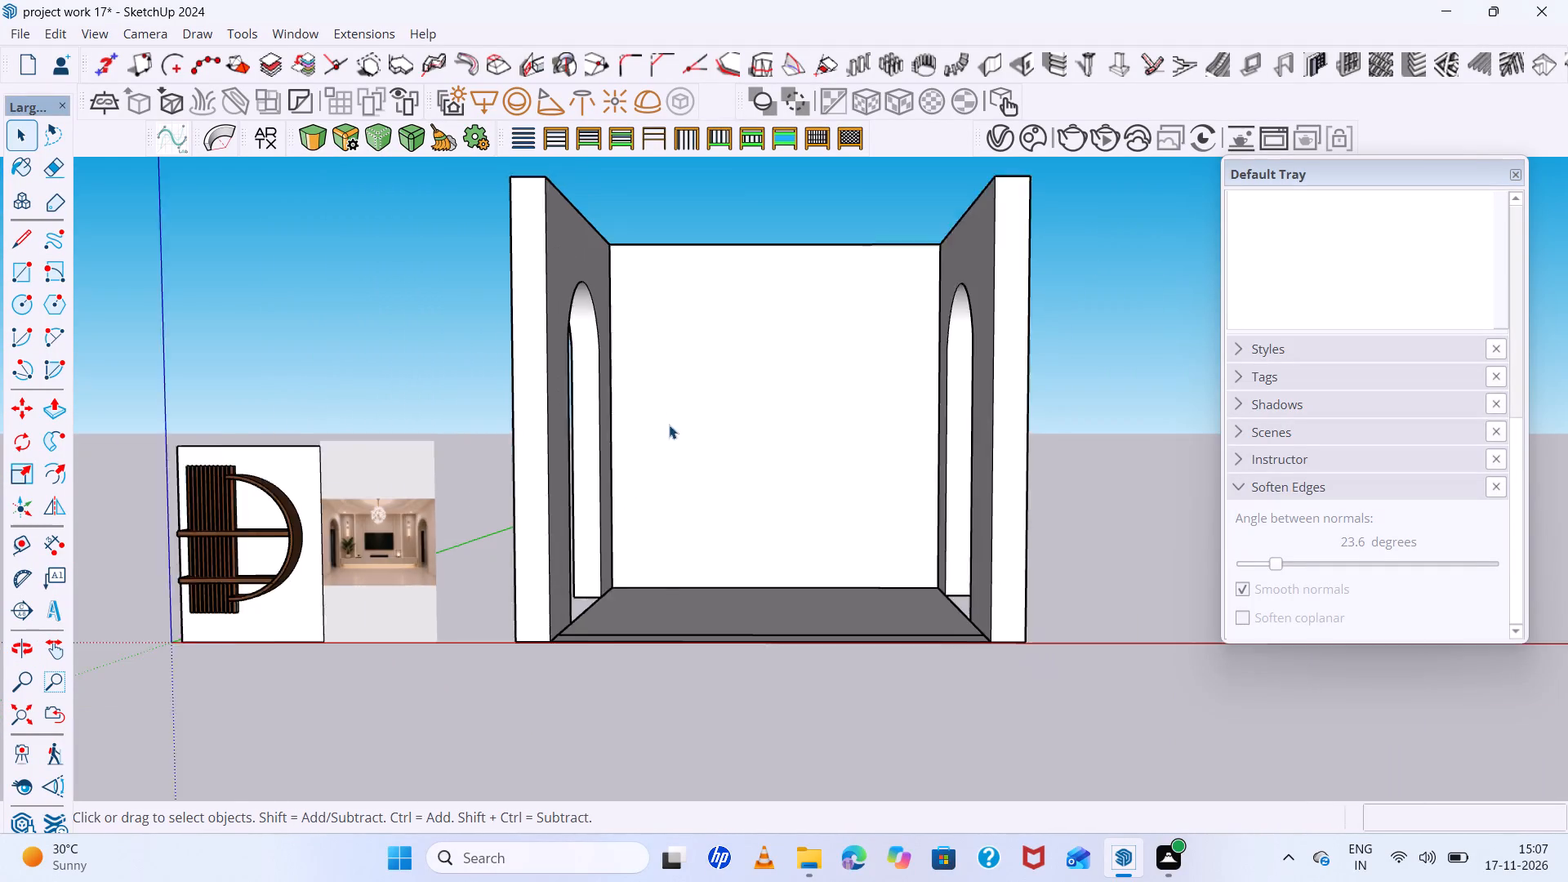
scroll(669, 425, down, 1)
middle_drag(677, 442, 581, 482)
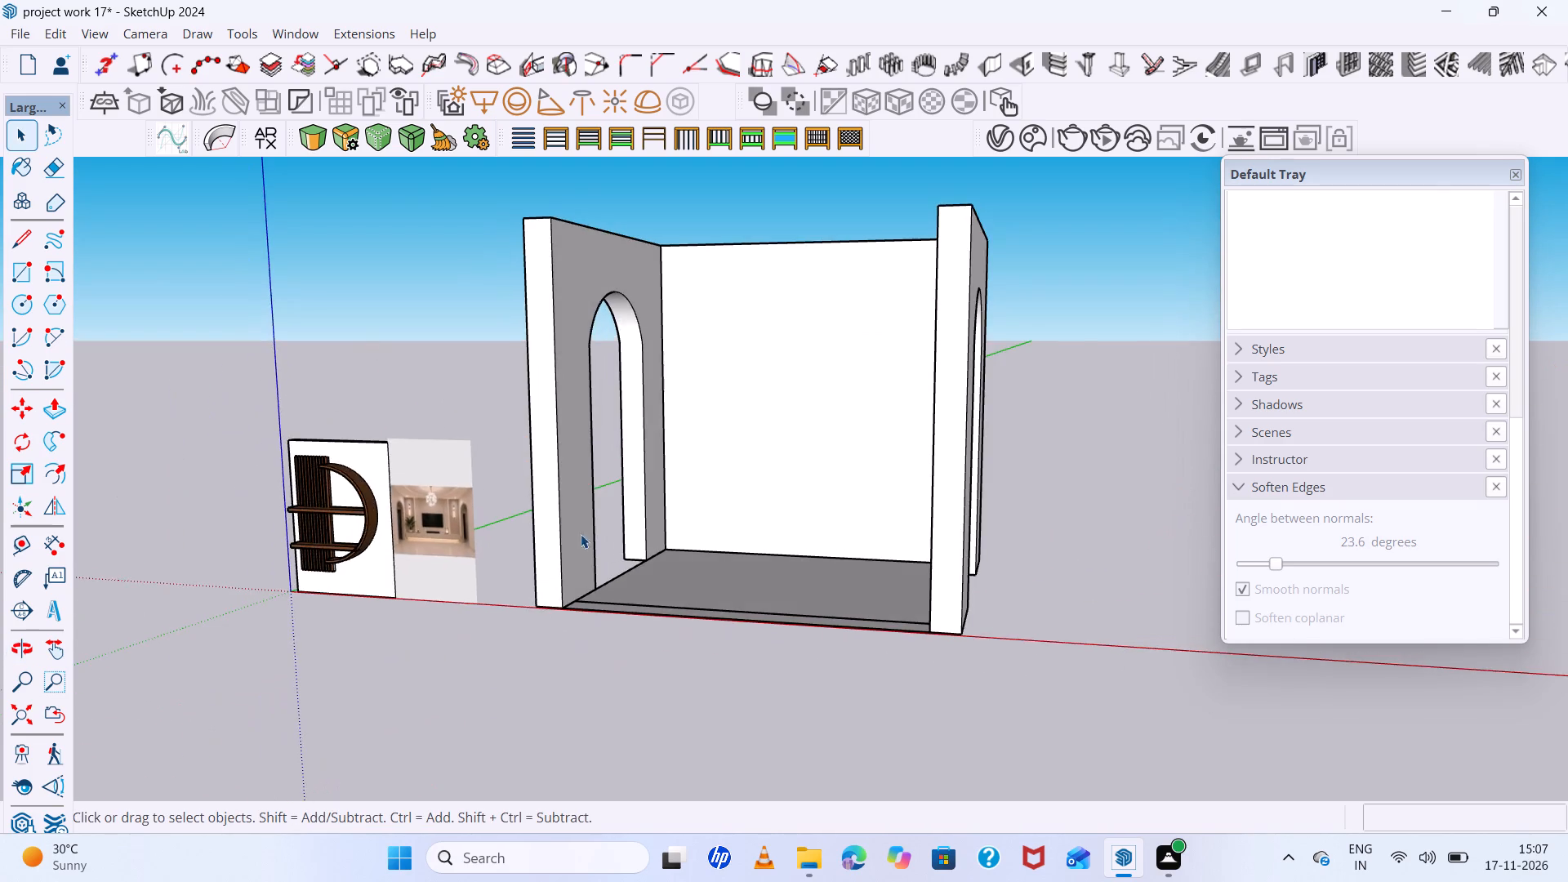
scroll(594, 535, up, 6)
scroll(635, 602, up, 5)
scroll(647, 582, down, 4)
middle_click(647, 582)
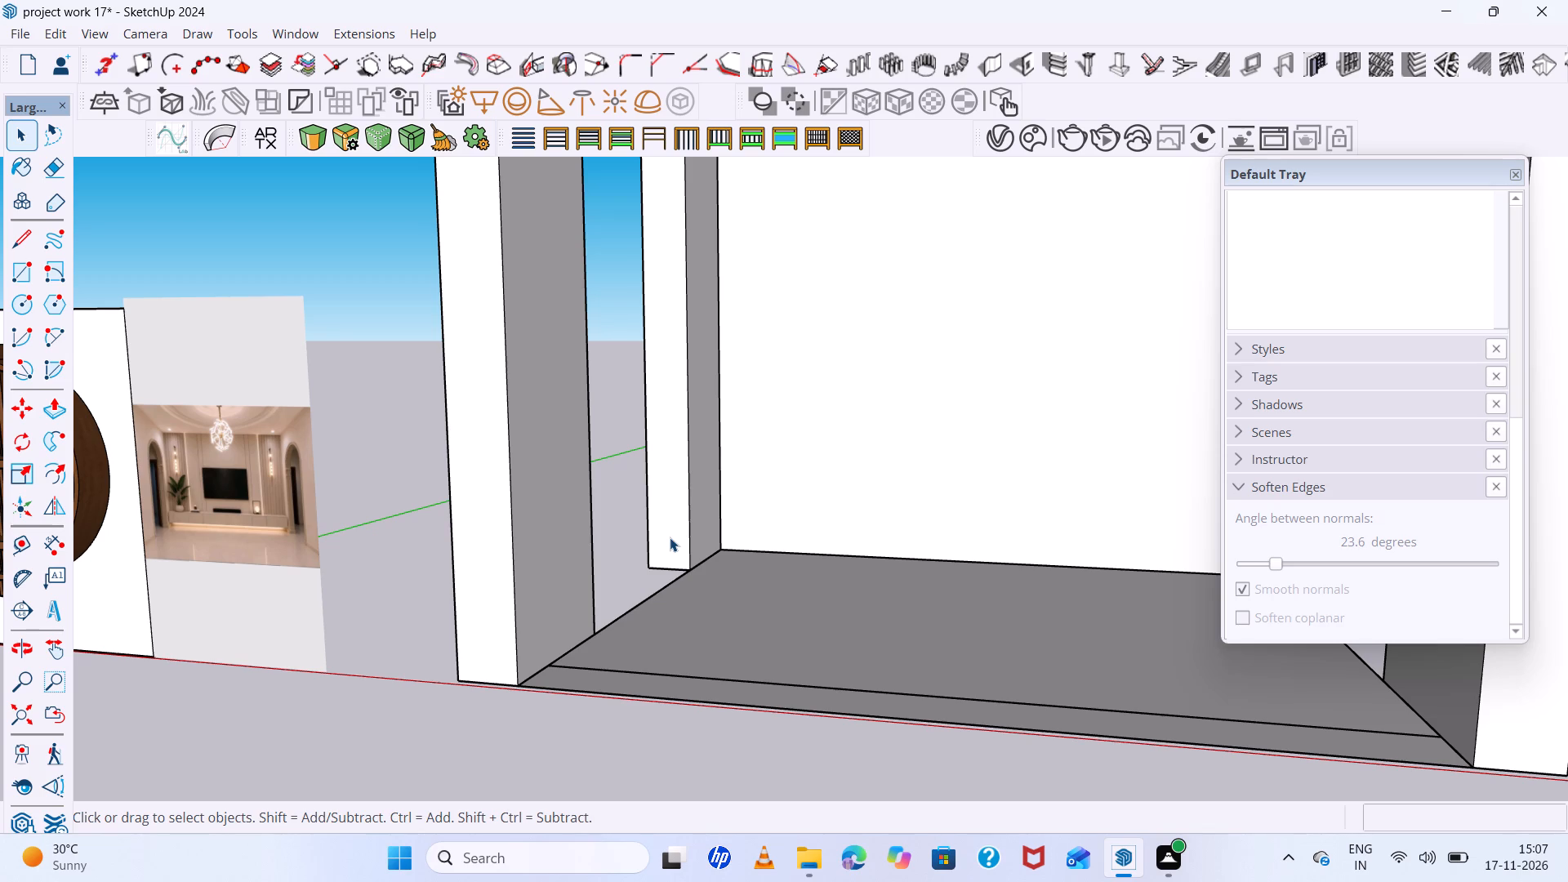
scroll(525, 440, down, 15)
scroll(691, 528, up, 1)
middle_drag(691, 528, 767, 415)
scroll(603, 370, up, 9)
scroll(596, 371, down, 3)
middle_drag(598, 381, 624, 477)
scroll(537, 354, up, 7)
scroll(537, 354, down, 14)
scroll(538, 359, up, 7)
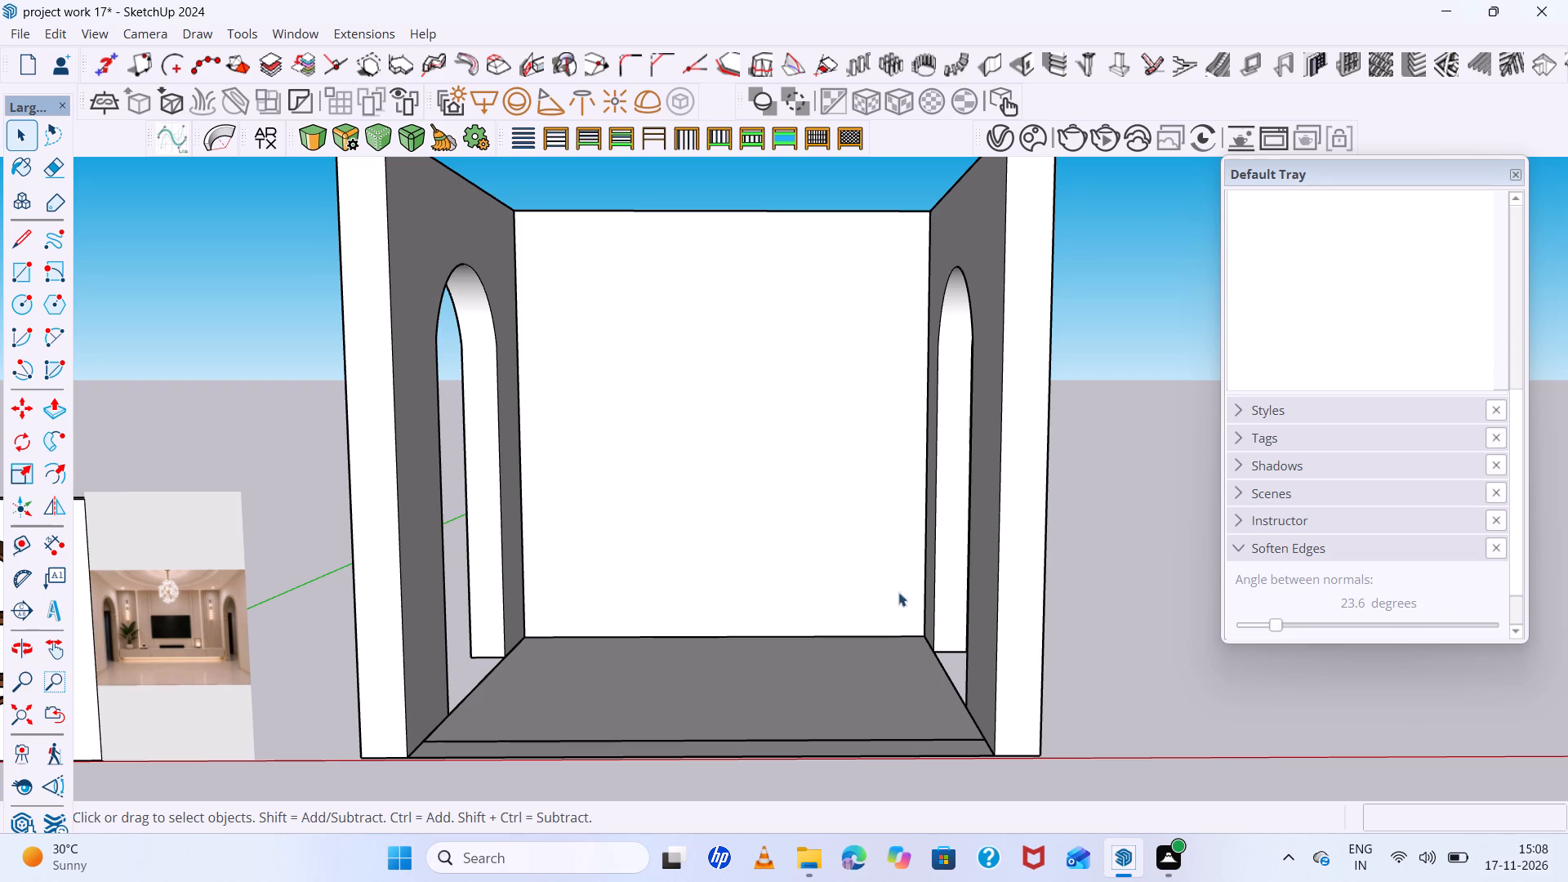
scroll(604, 547, down, 7)
scroll(474, 568, up, 5)
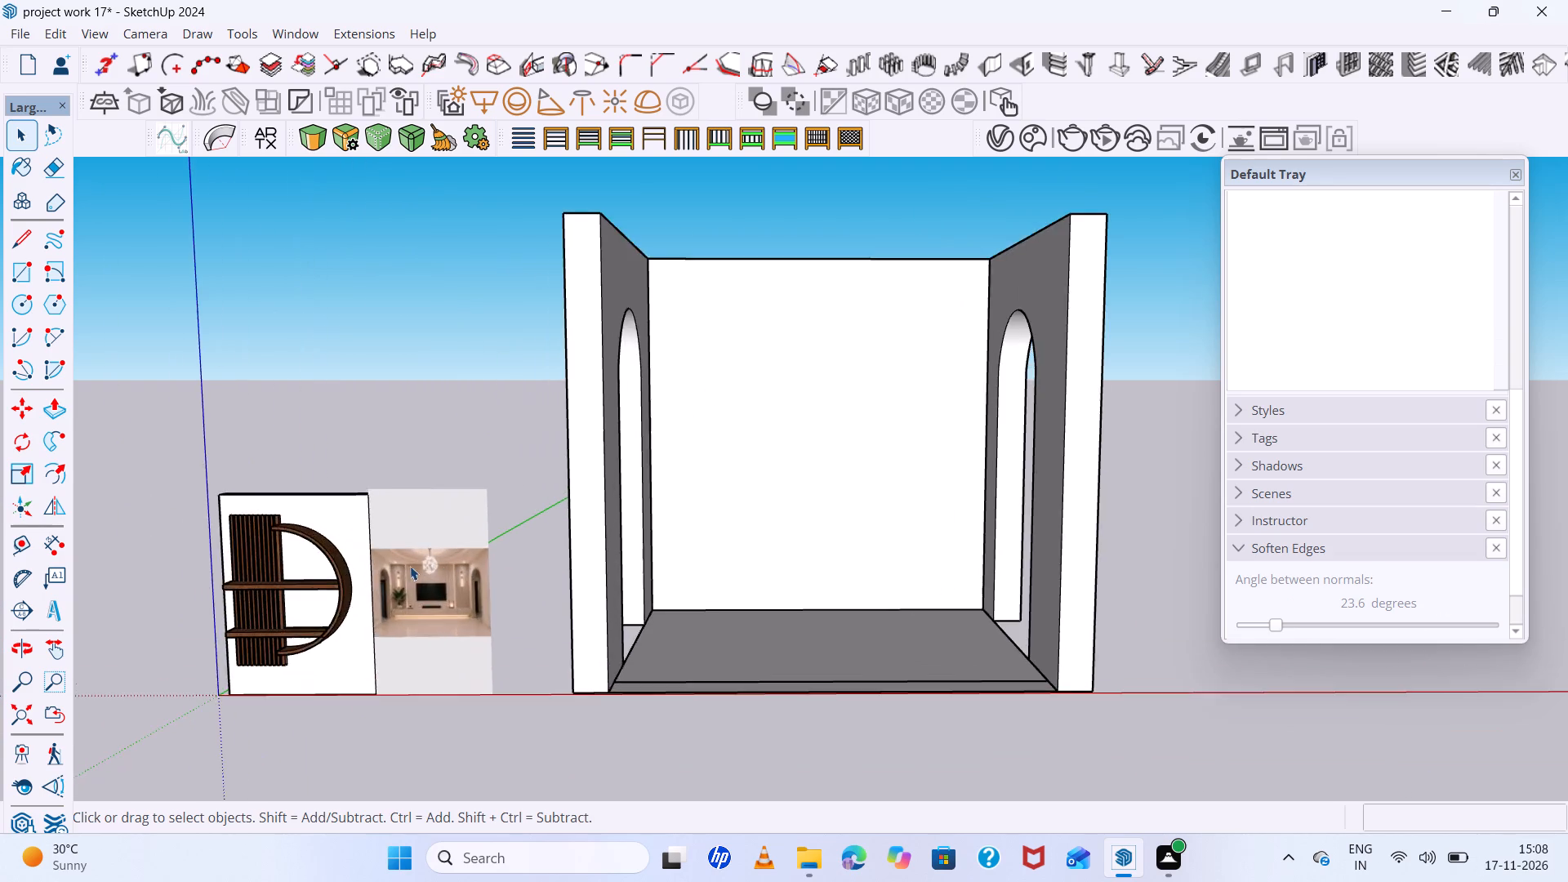
Examine the living-room reference photo, focusing on the slatted panels and ceiling edge of its back wall.
scroll(410, 566, up, 20)
scroll(410, 566, up, 20)
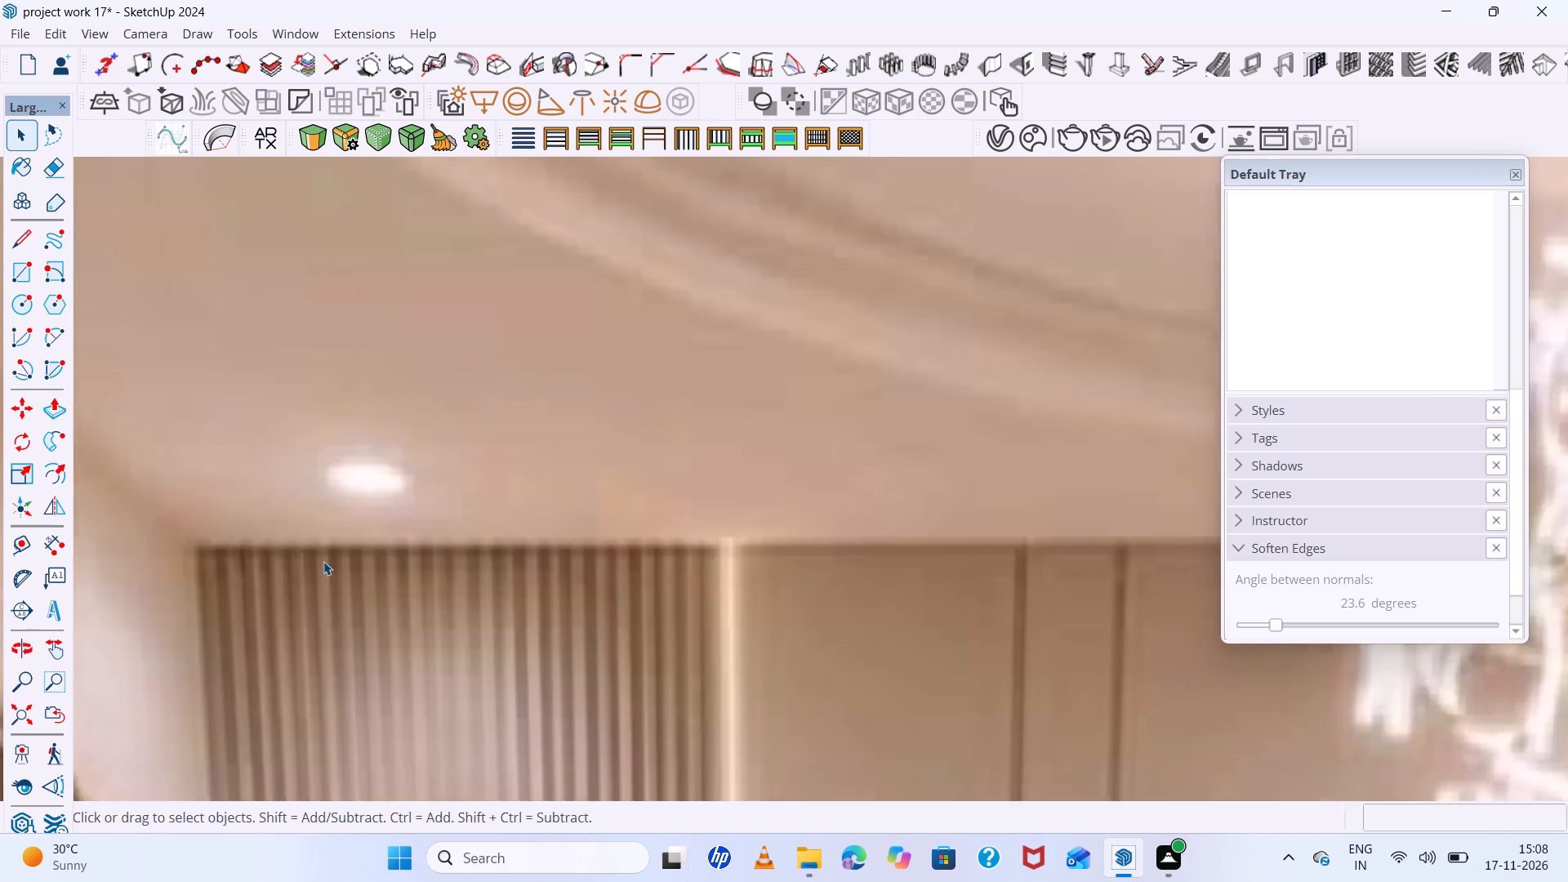
scroll(323, 560, down, 19)
scroll(323, 560, down, 5)
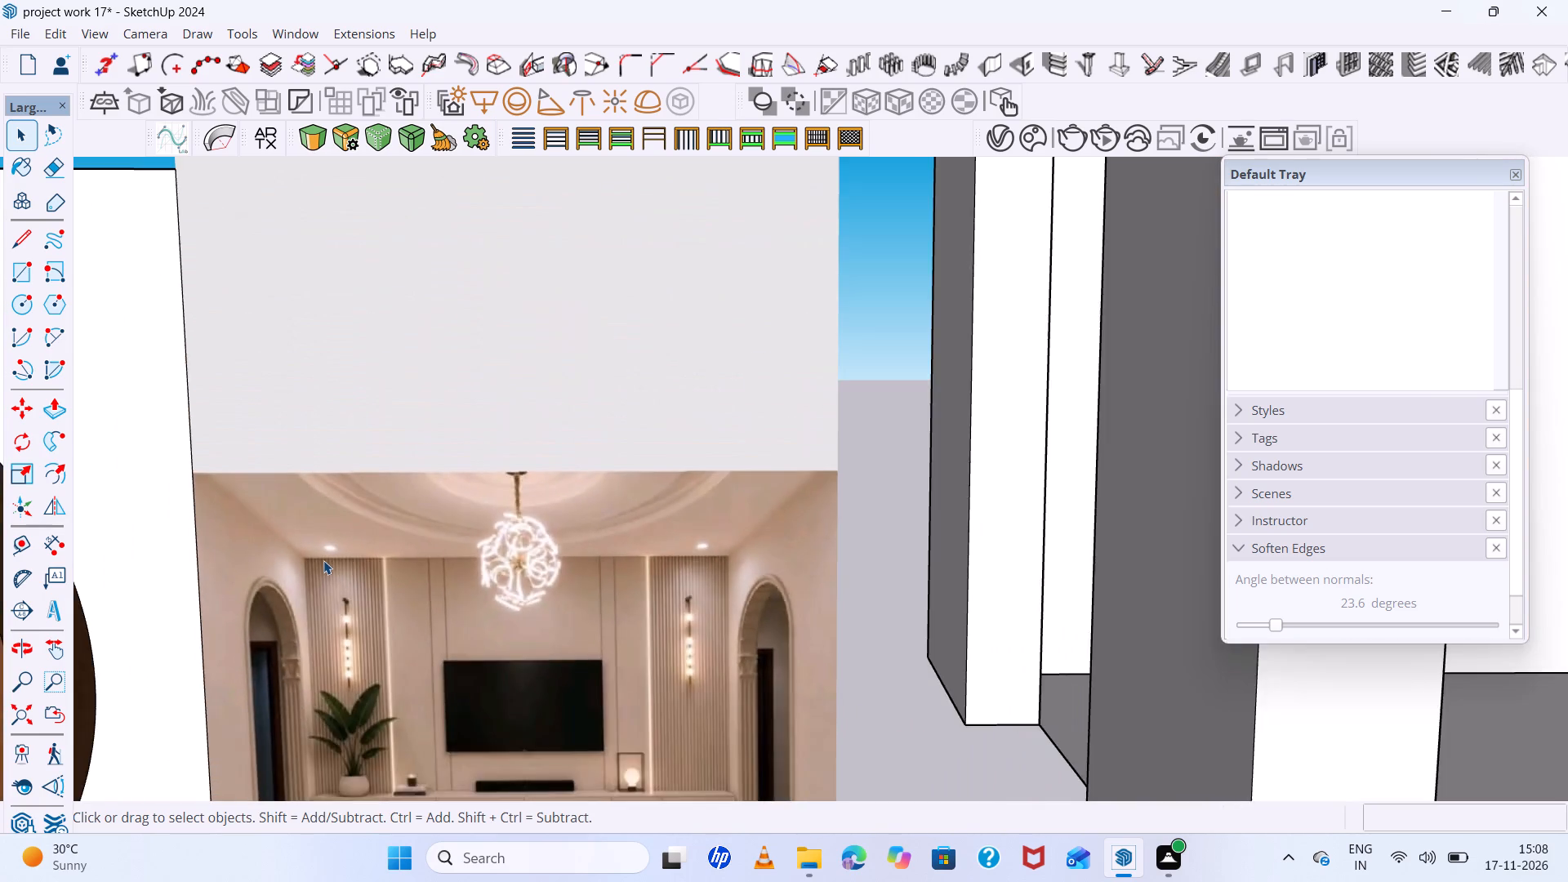
scroll(323, 560, down, 19)
scroll(553, 597, down, 7)
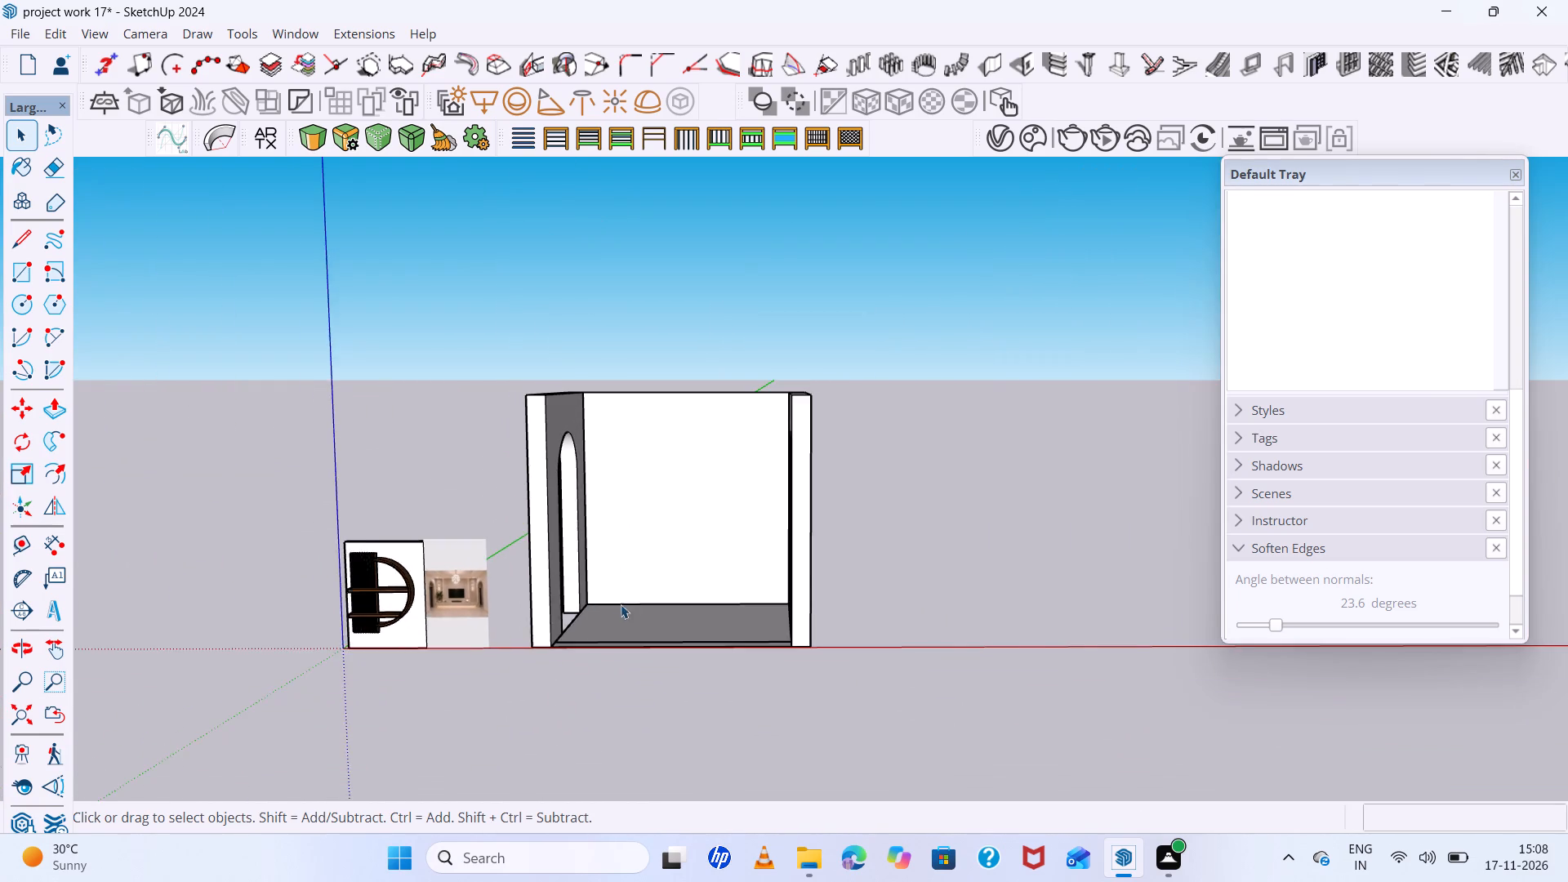
Open the back wall group and draw a full-height rectangle about 2" by 10' along its left vertical edge.
middle_drag(621, 605, 629, 669)
scroll(630, 499, up, 5)
double_click(621, 523)
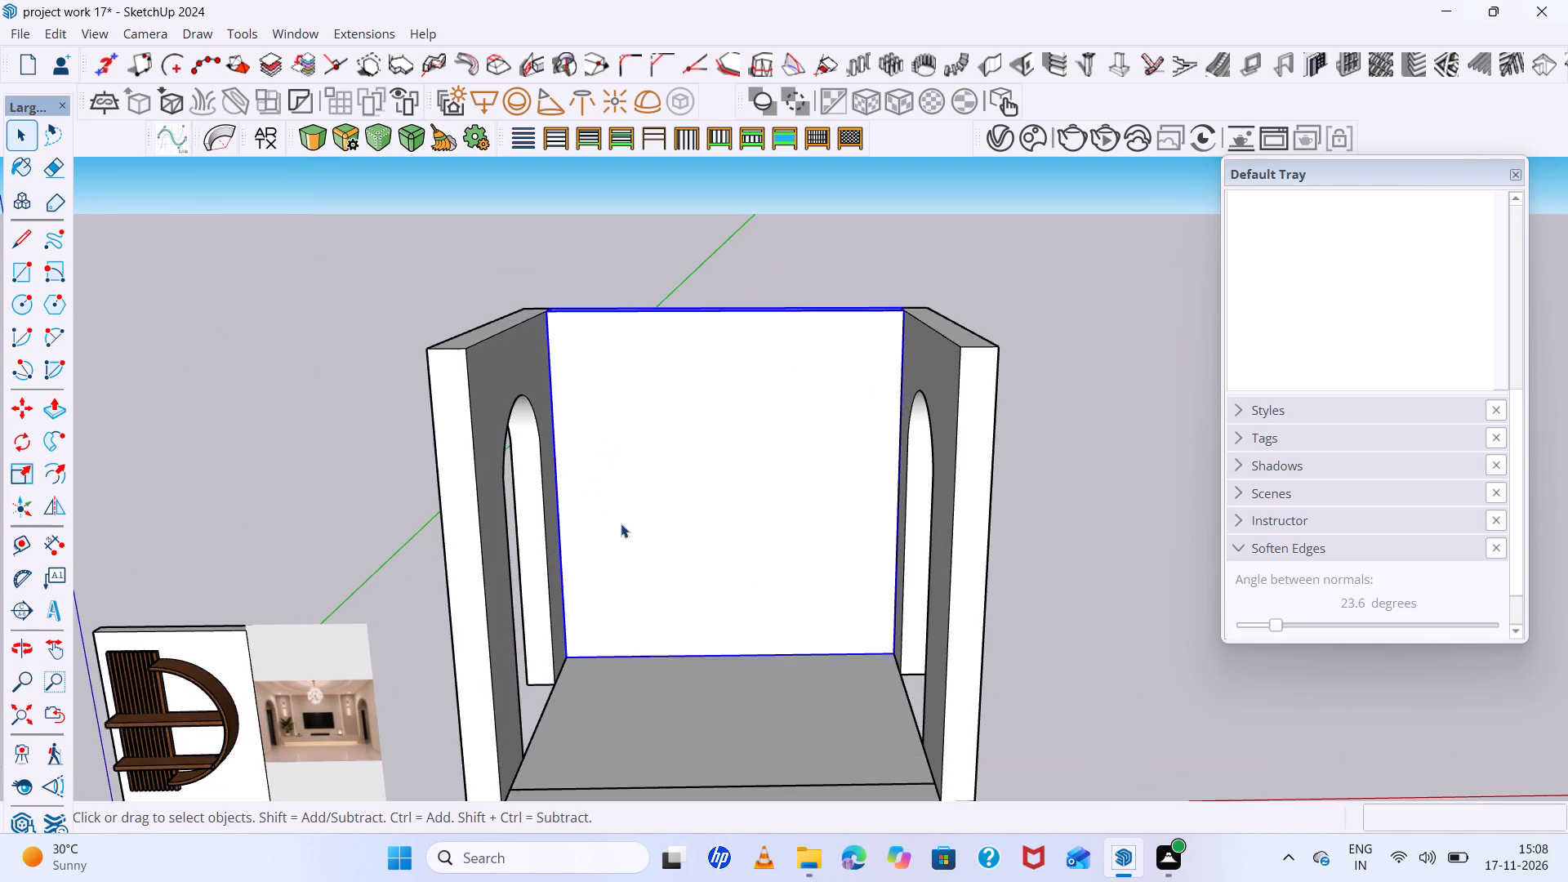
scroll(710, 609, up, 5)
scroll(710, 610, down, 12)
middle_drag(719, 630, 759, 457)
scroll(617, 443, up, 2)
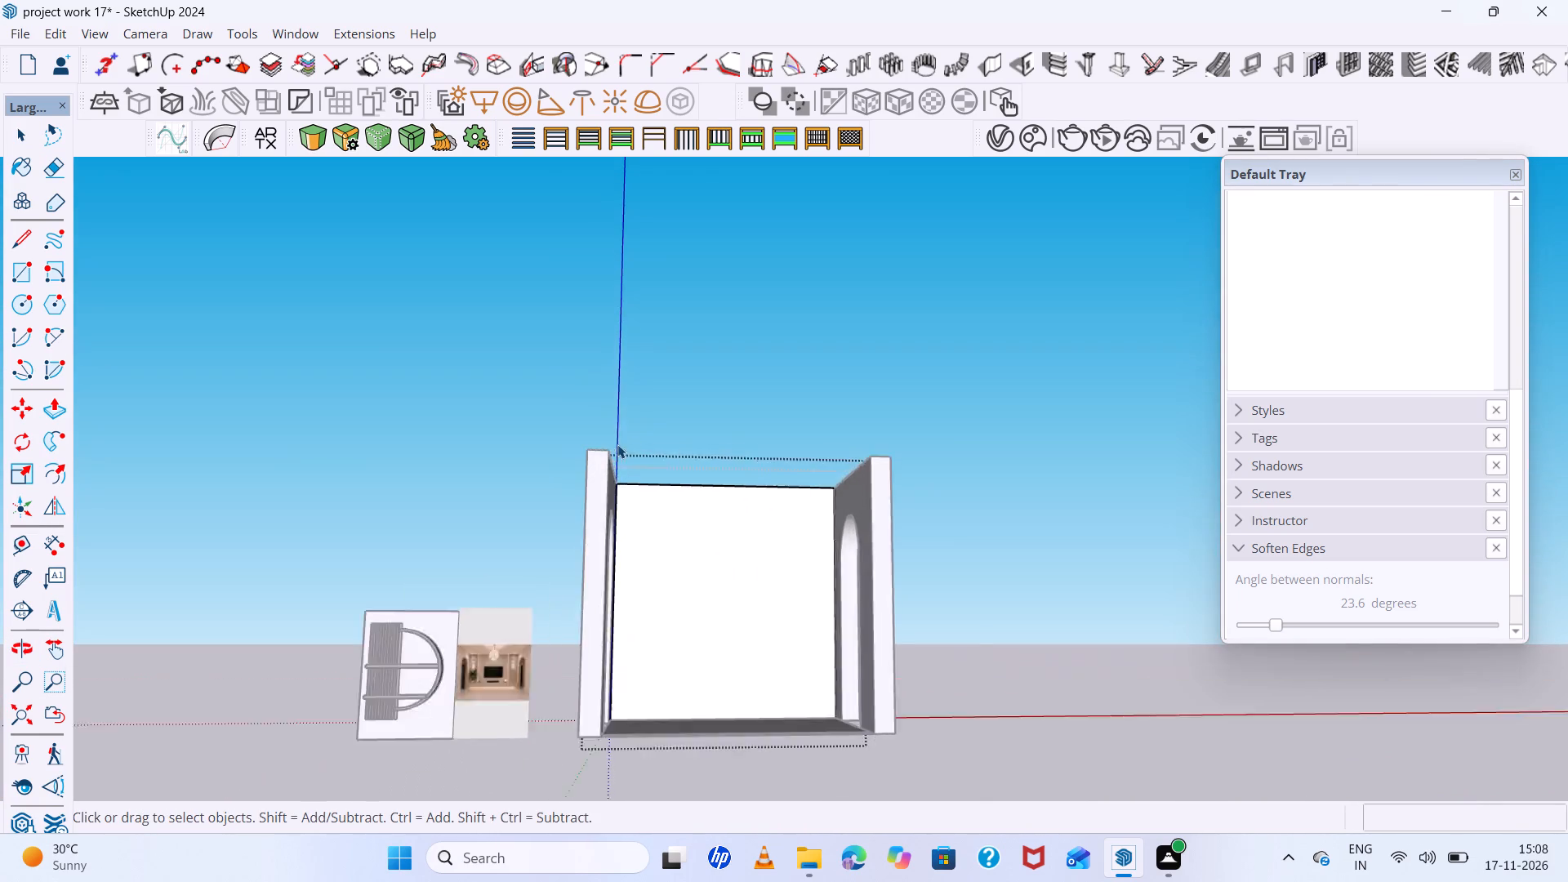
scroll(617, 444, up, 10)
scroll(632, 522, up, 5)
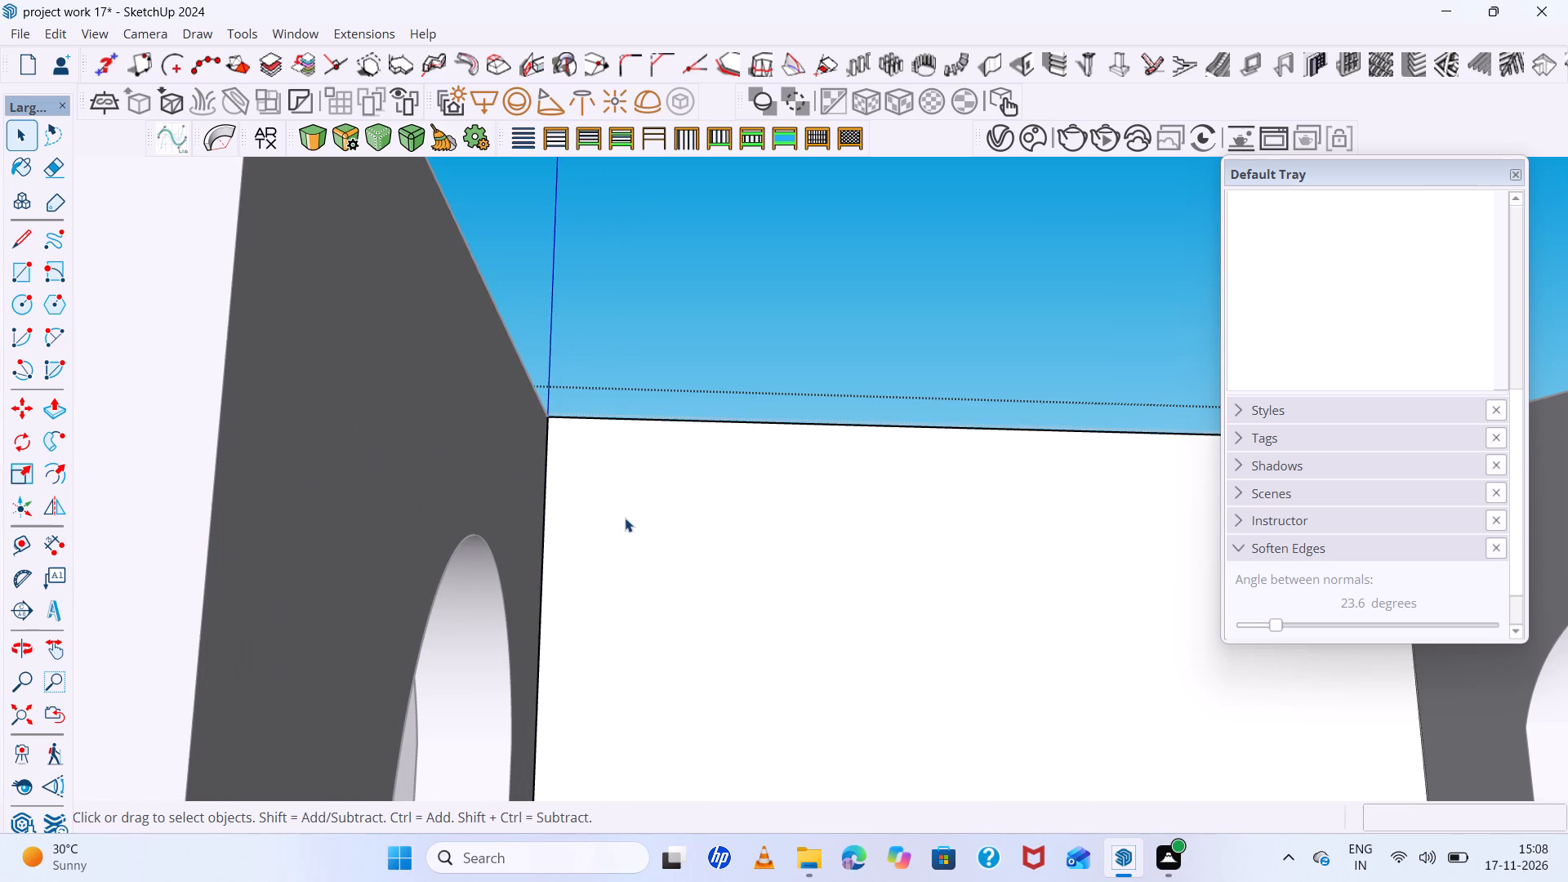
key(r)
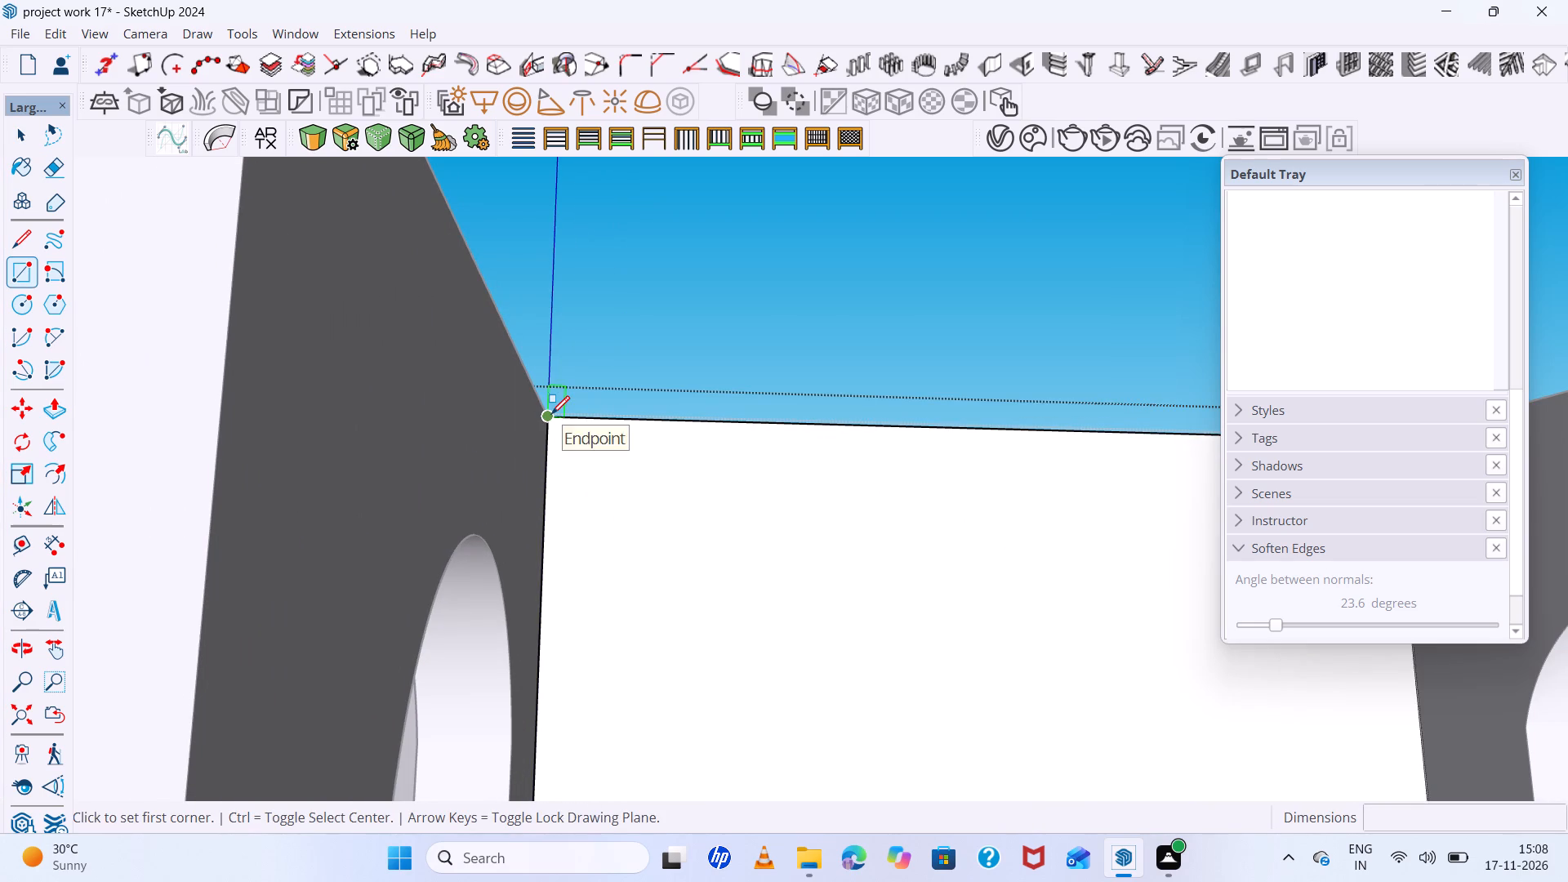
click(551, 414)
scroll(604, 448, down, 16)
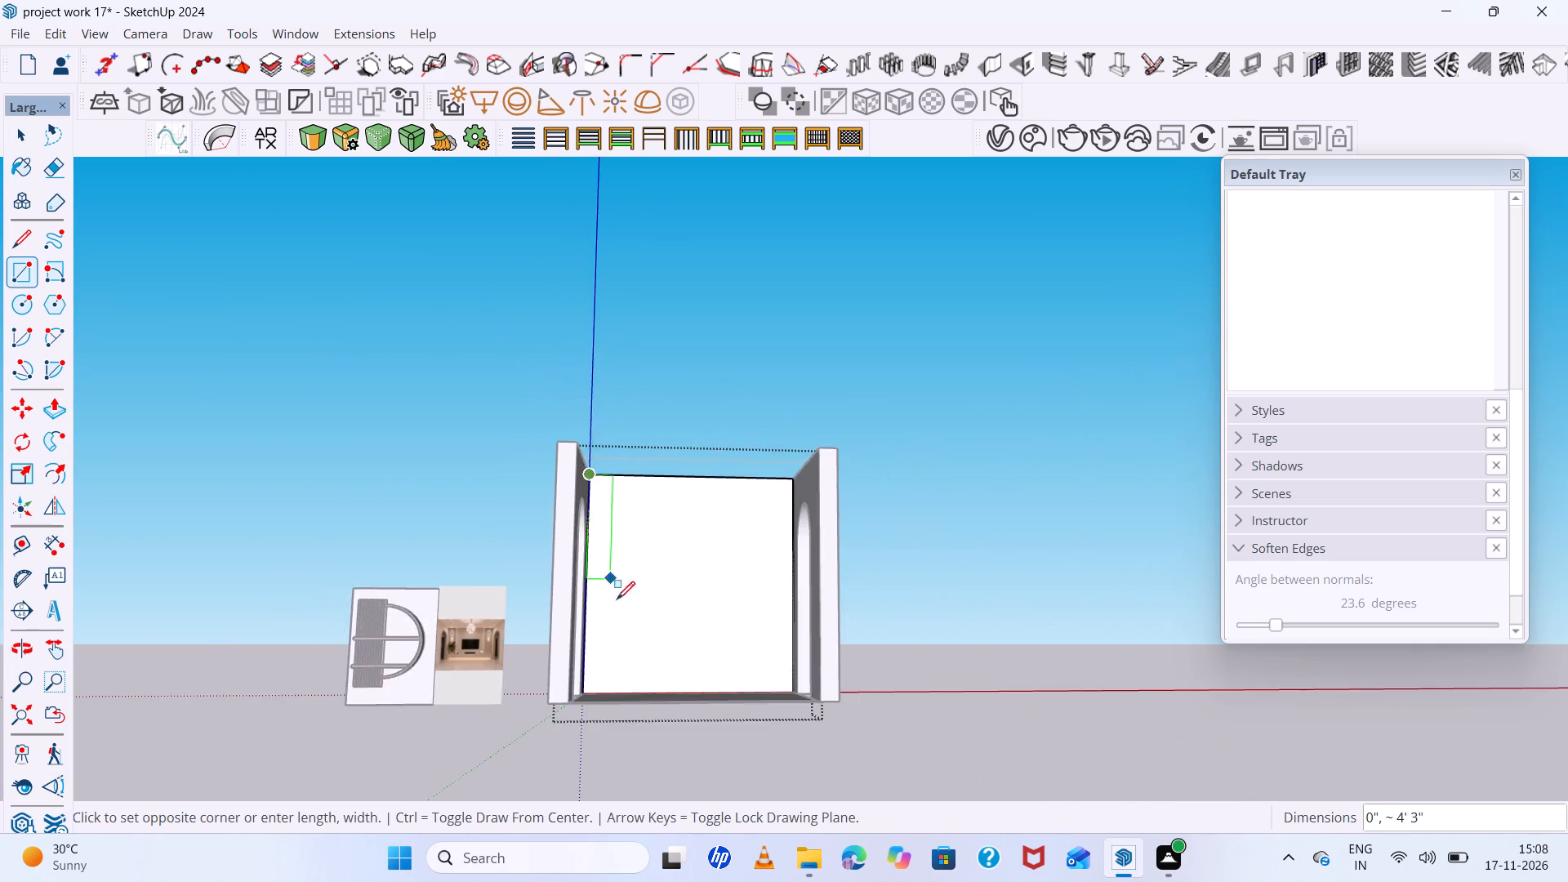
scroll(621, 612, up, 6)
scroll(587, 719, up, 6)
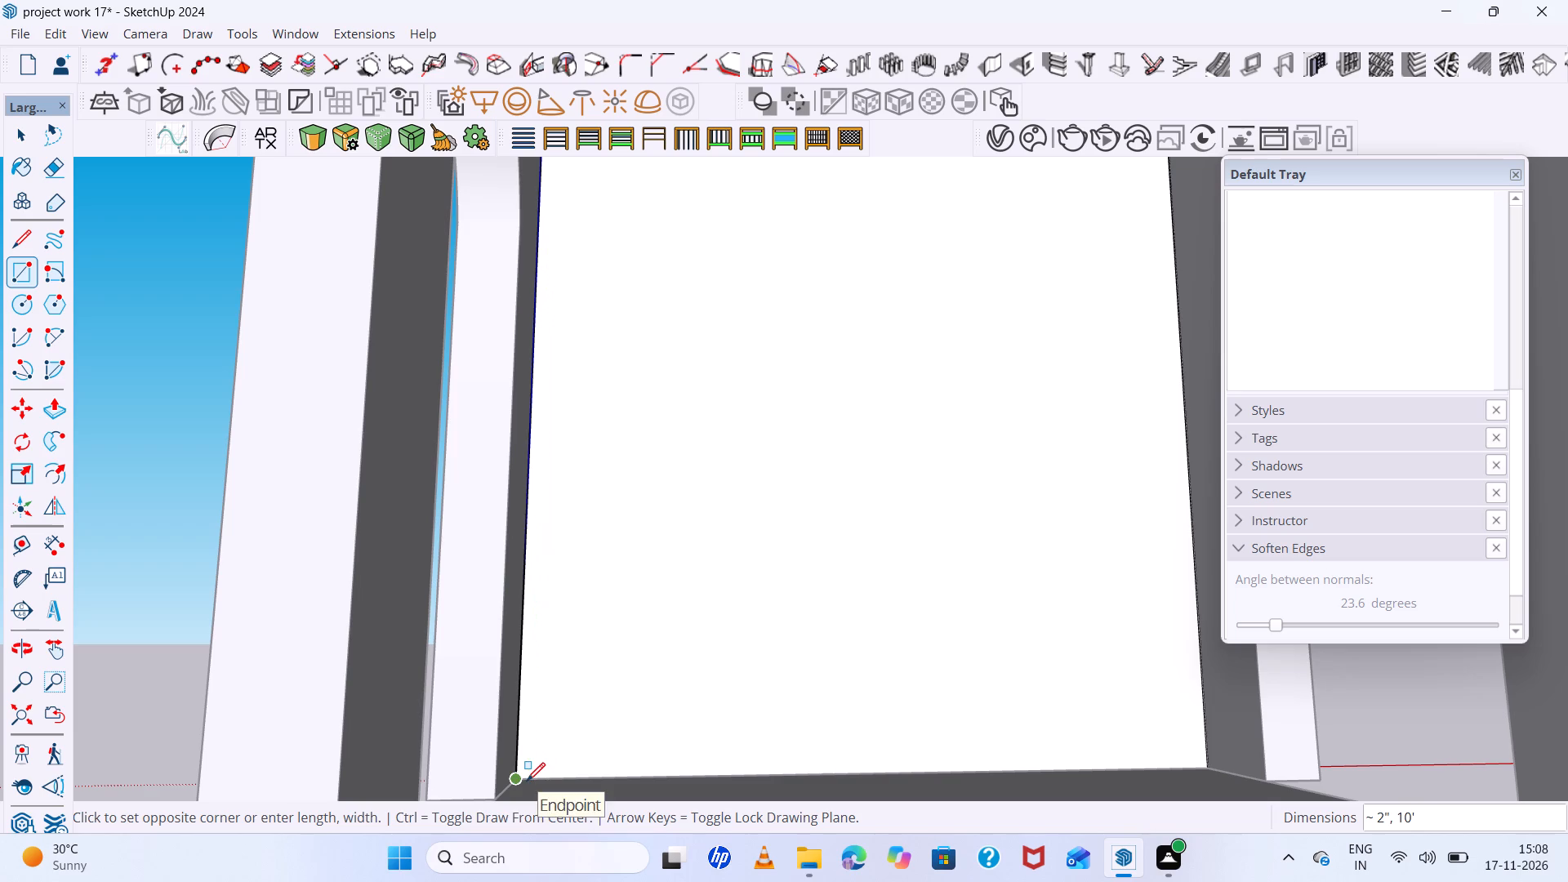
scroll(534, 776, up, 5)
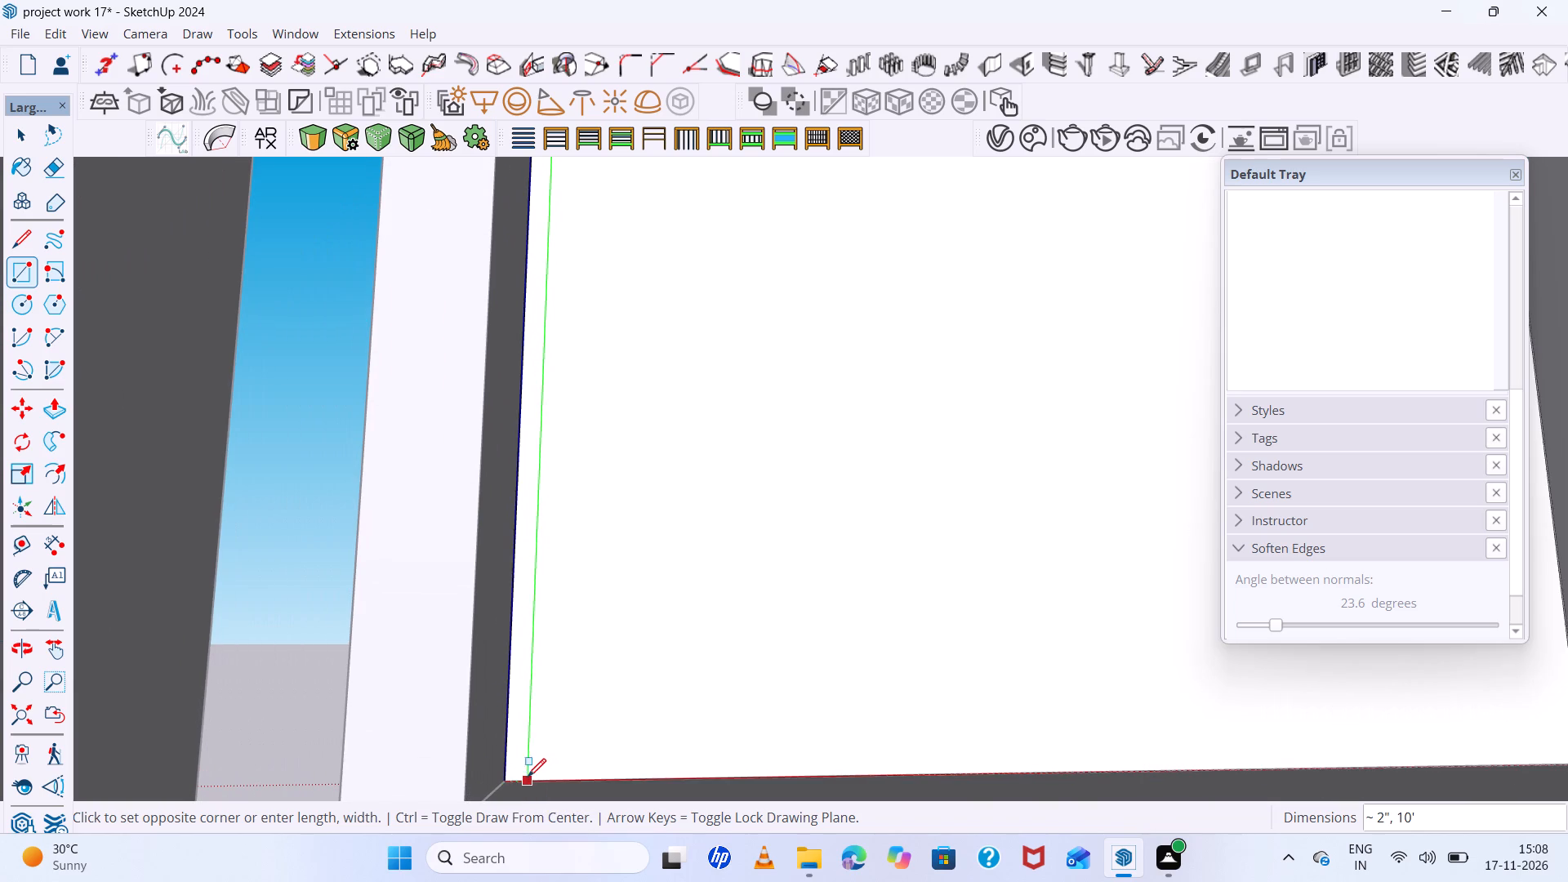
click(525, 777)
Copy the narrow strip face 3" sideways along the back wall's top edge, keeping the original strip.
scroll(531, 774, down, 15)
scroll(590, 749, up, 1)
middle_drag(590, 749, 587, 783)
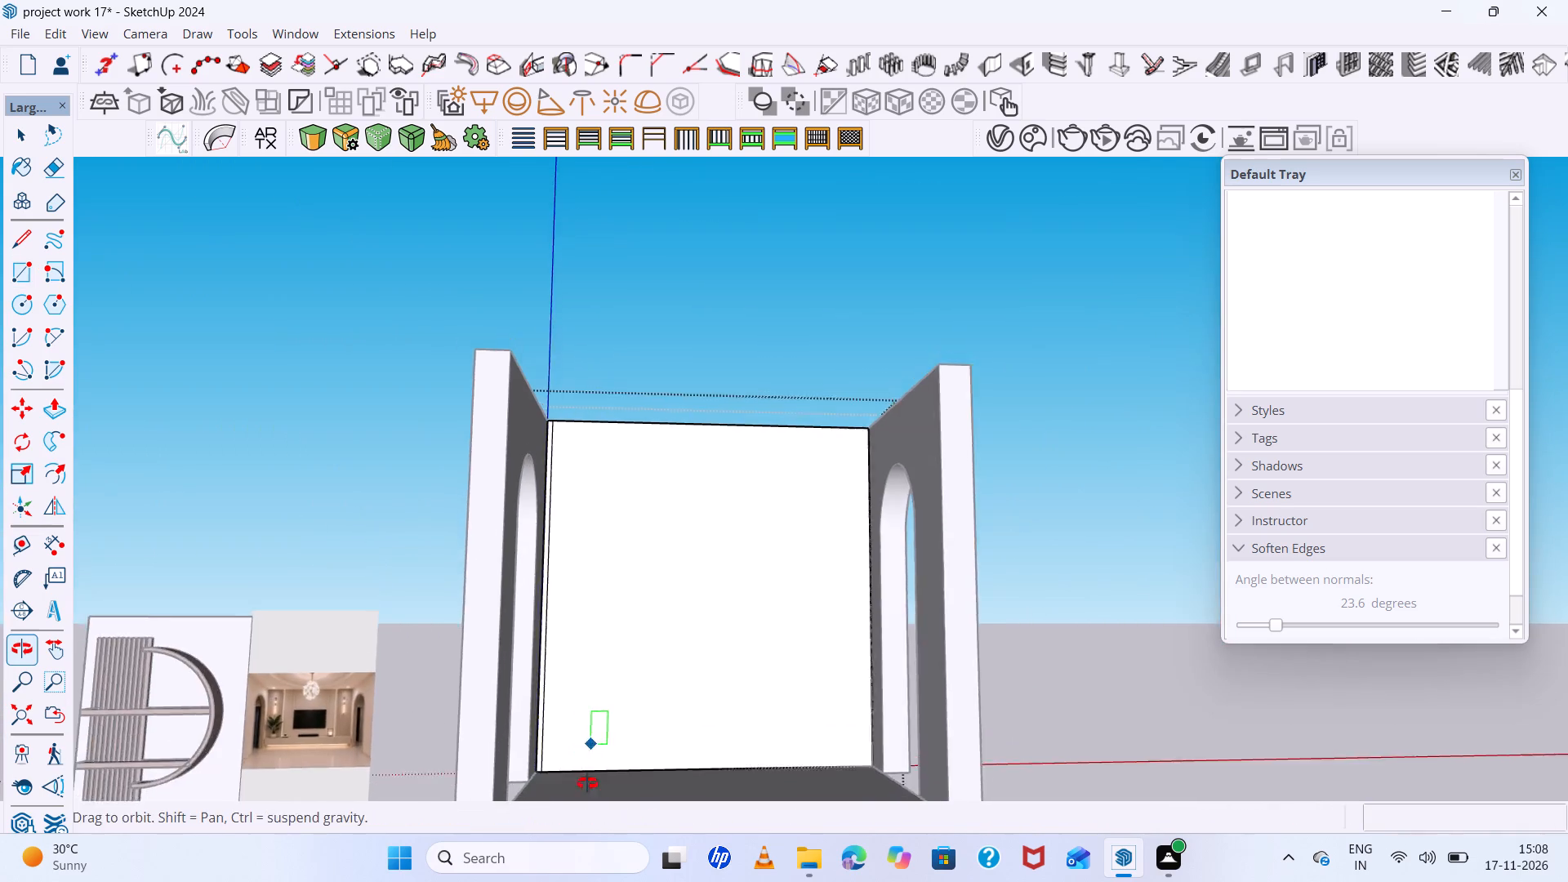
middle_drag(587, 783, 569, 859)
scroll(636, 722, down, 6)
scroll(575, 513, up, 10)
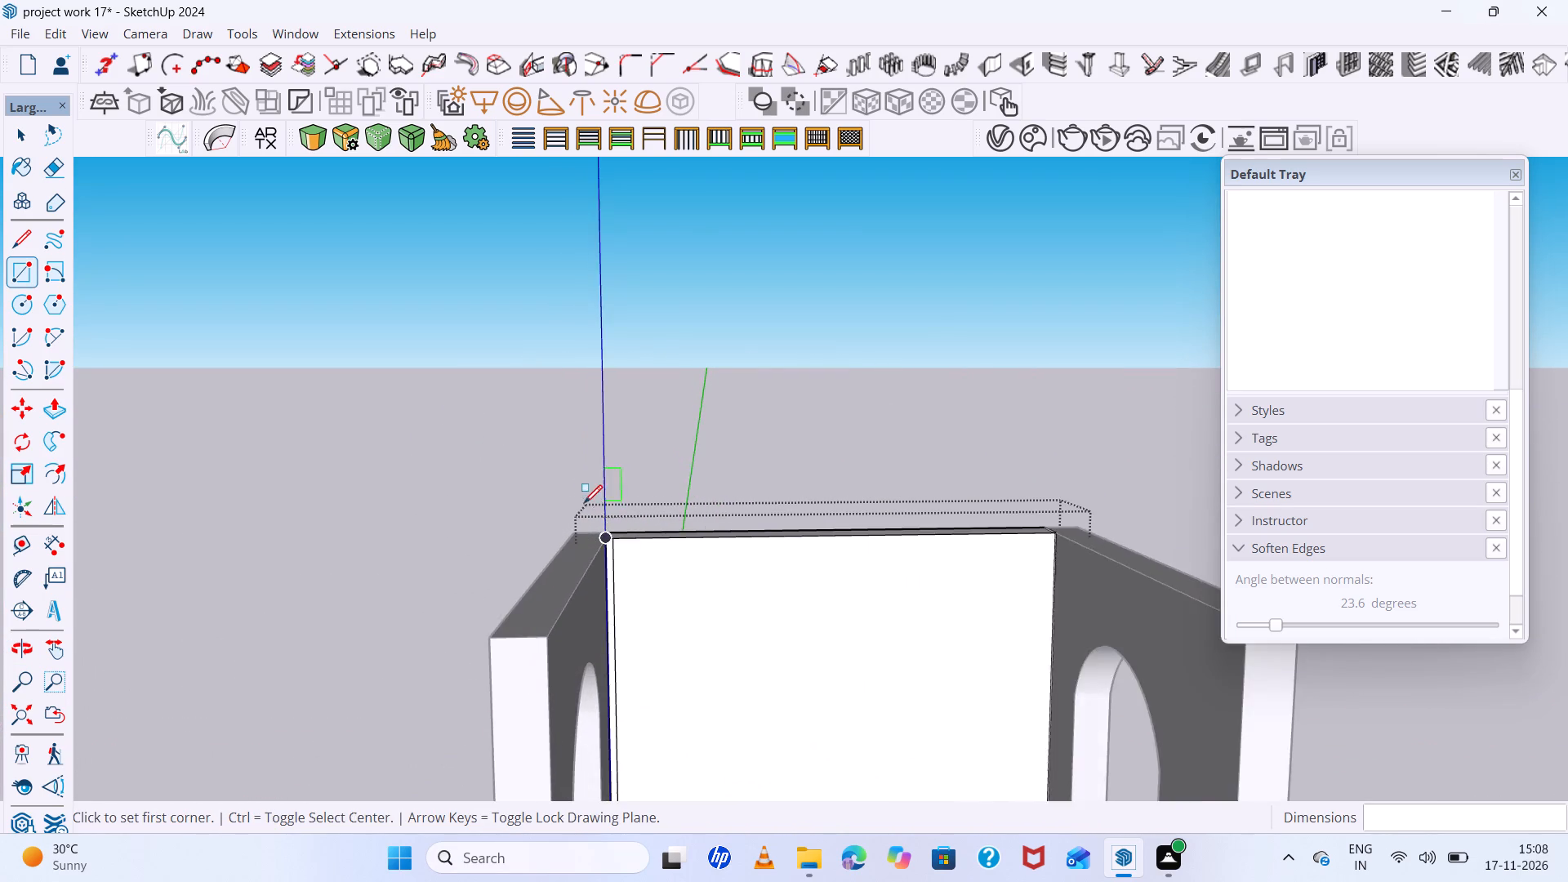
scroll(584, 503, up, 8)
key(space)
scroll(602, 553, up, 10)
click(612, 555)
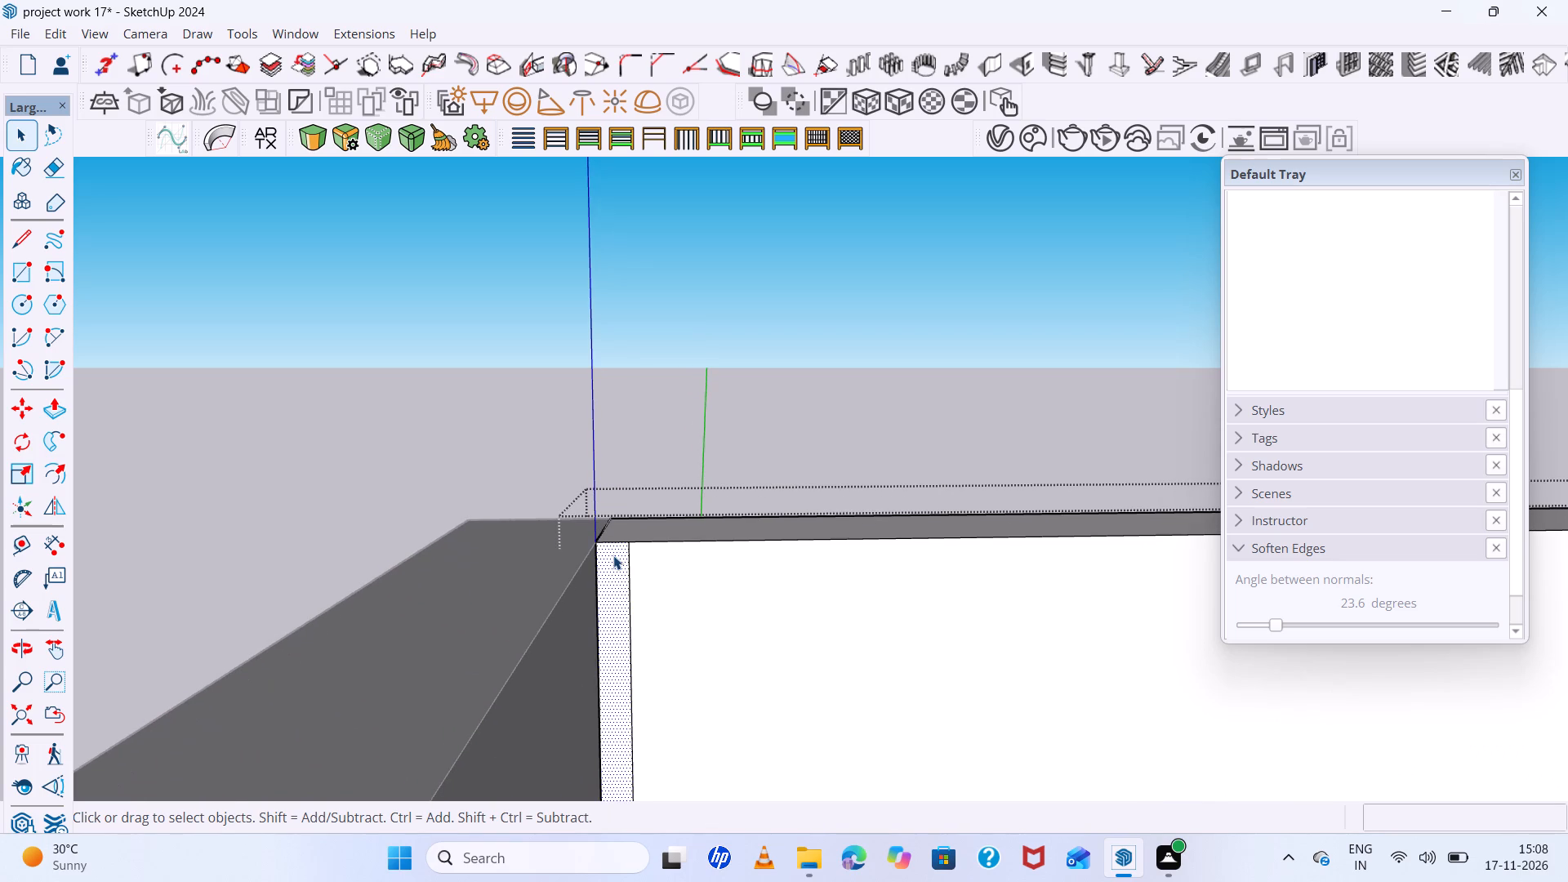
scroll(613, 555, down, 18)
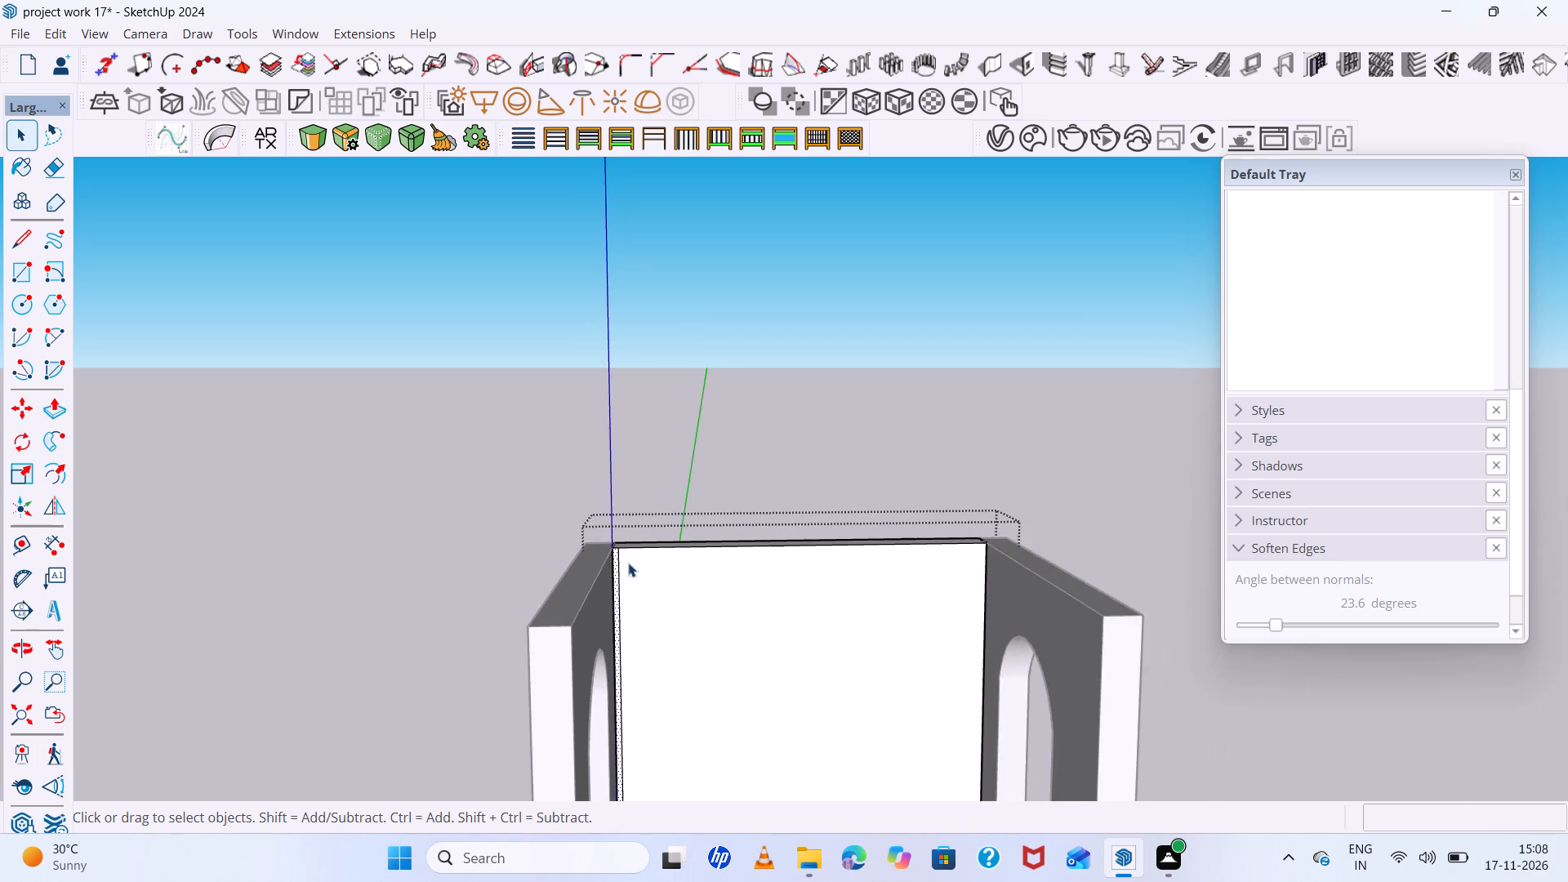
scroll(629, 563, up, 6)
middle_drag(630, 561, 622, 513)
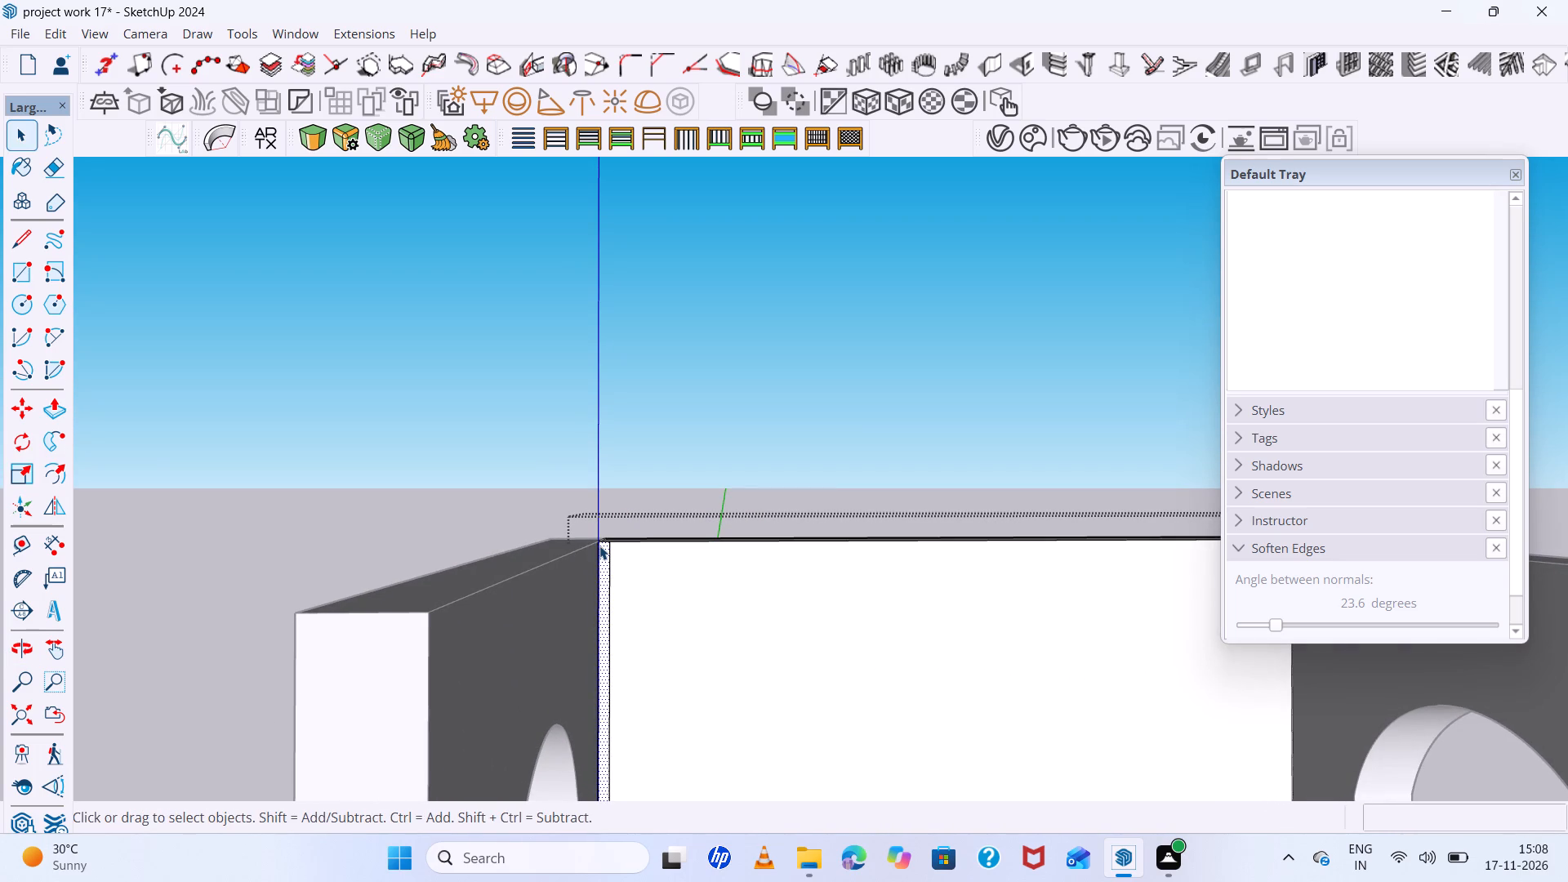
key(m)
scroll(599, 545, up, 17)
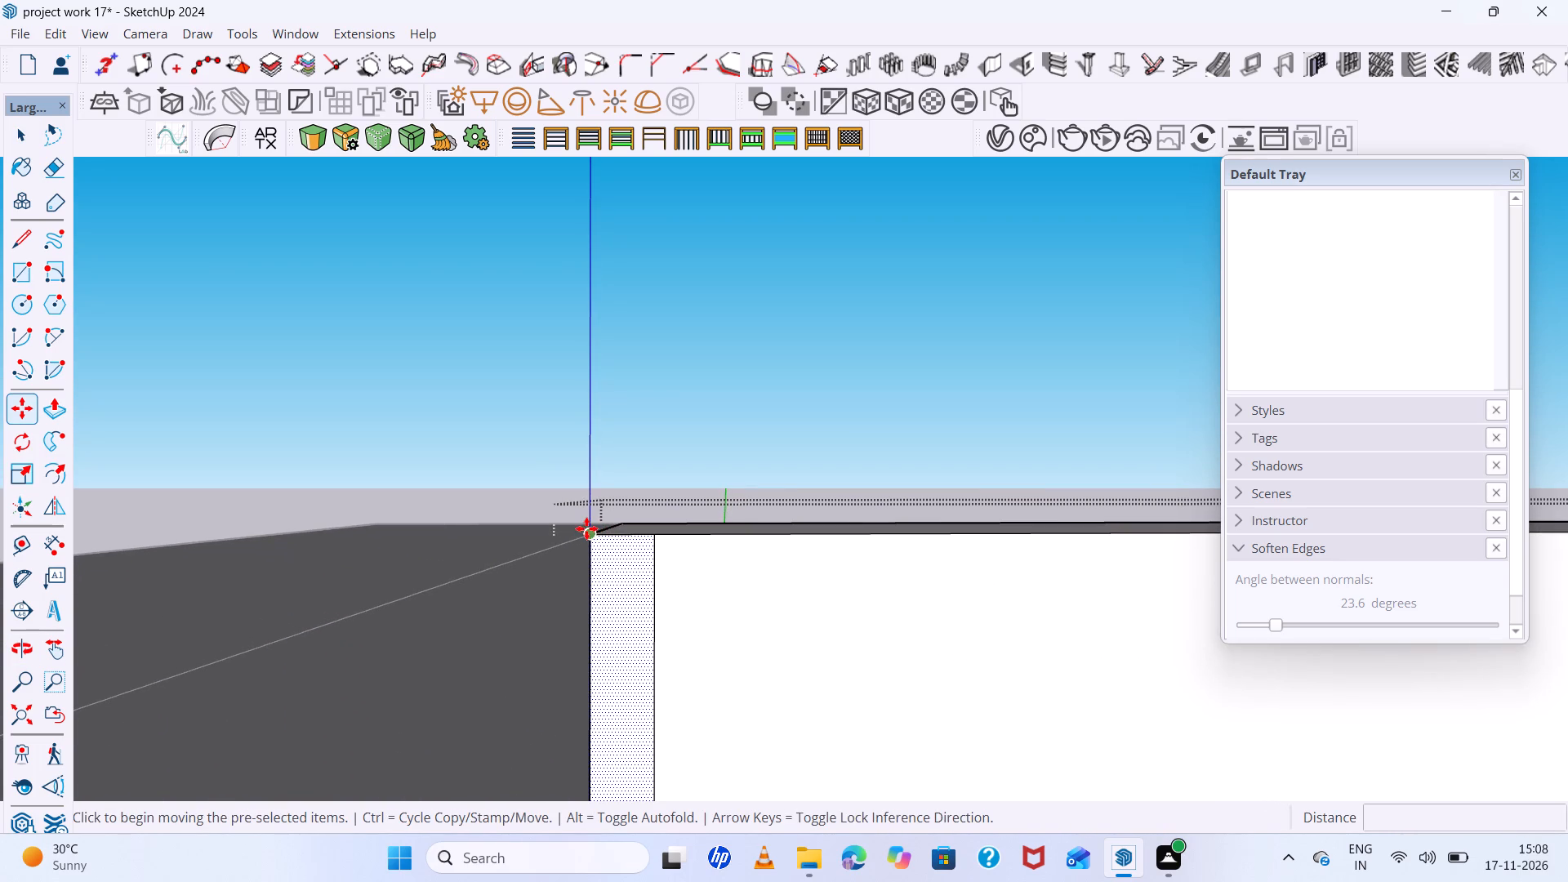
click(589, 533)
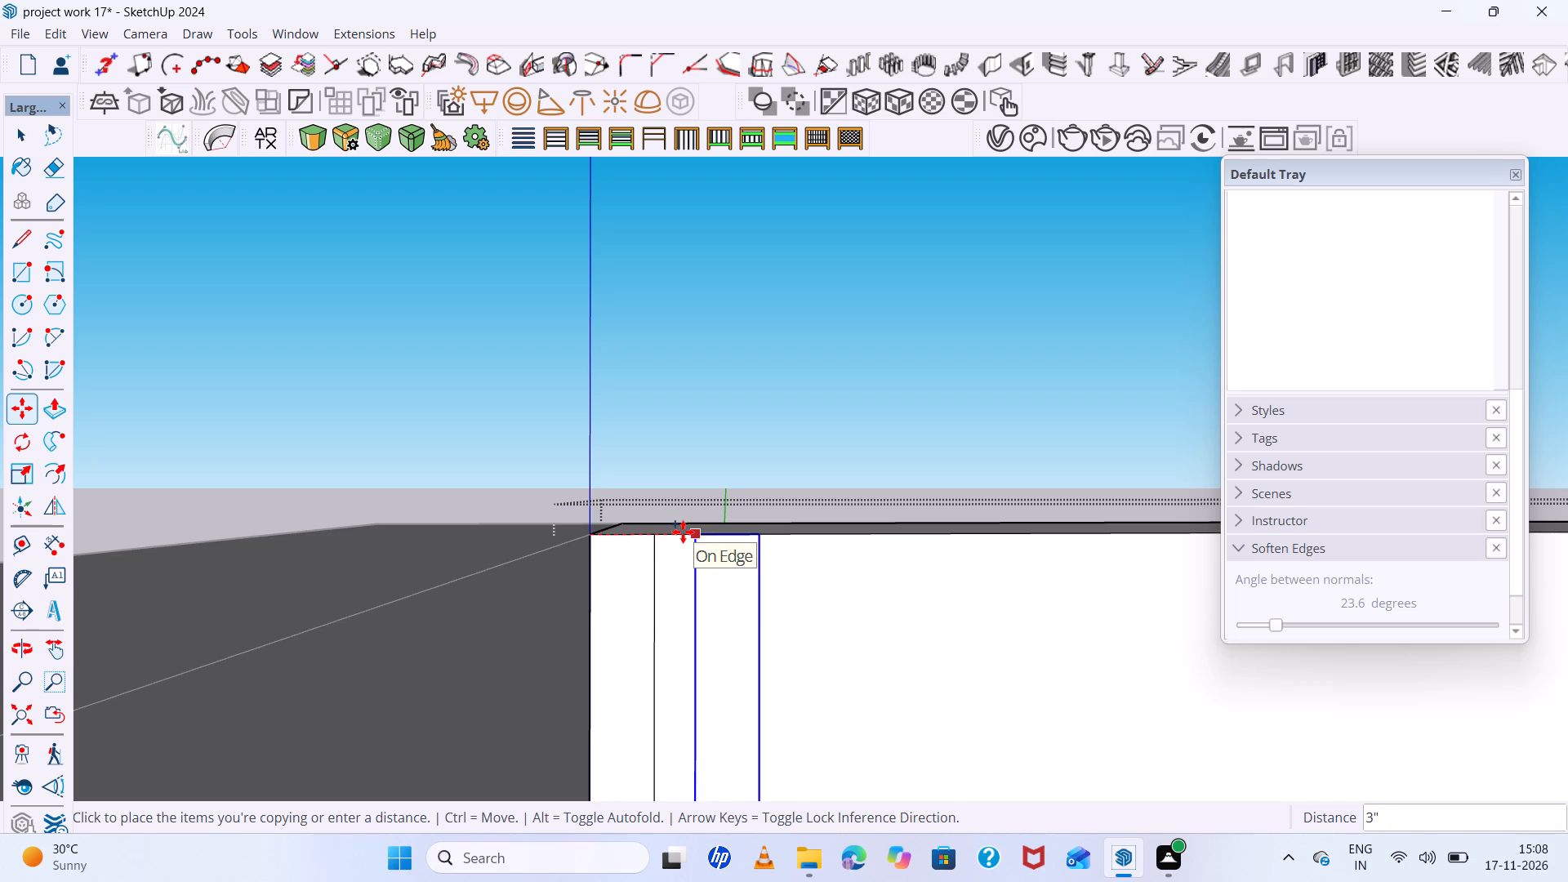
click(683, 532)
Check the slats in the reference photo and repeat the strip copy as a 5x array across the back wall.
scroll(621, 513, down, 20)
scroll(621, 513, down, 6)
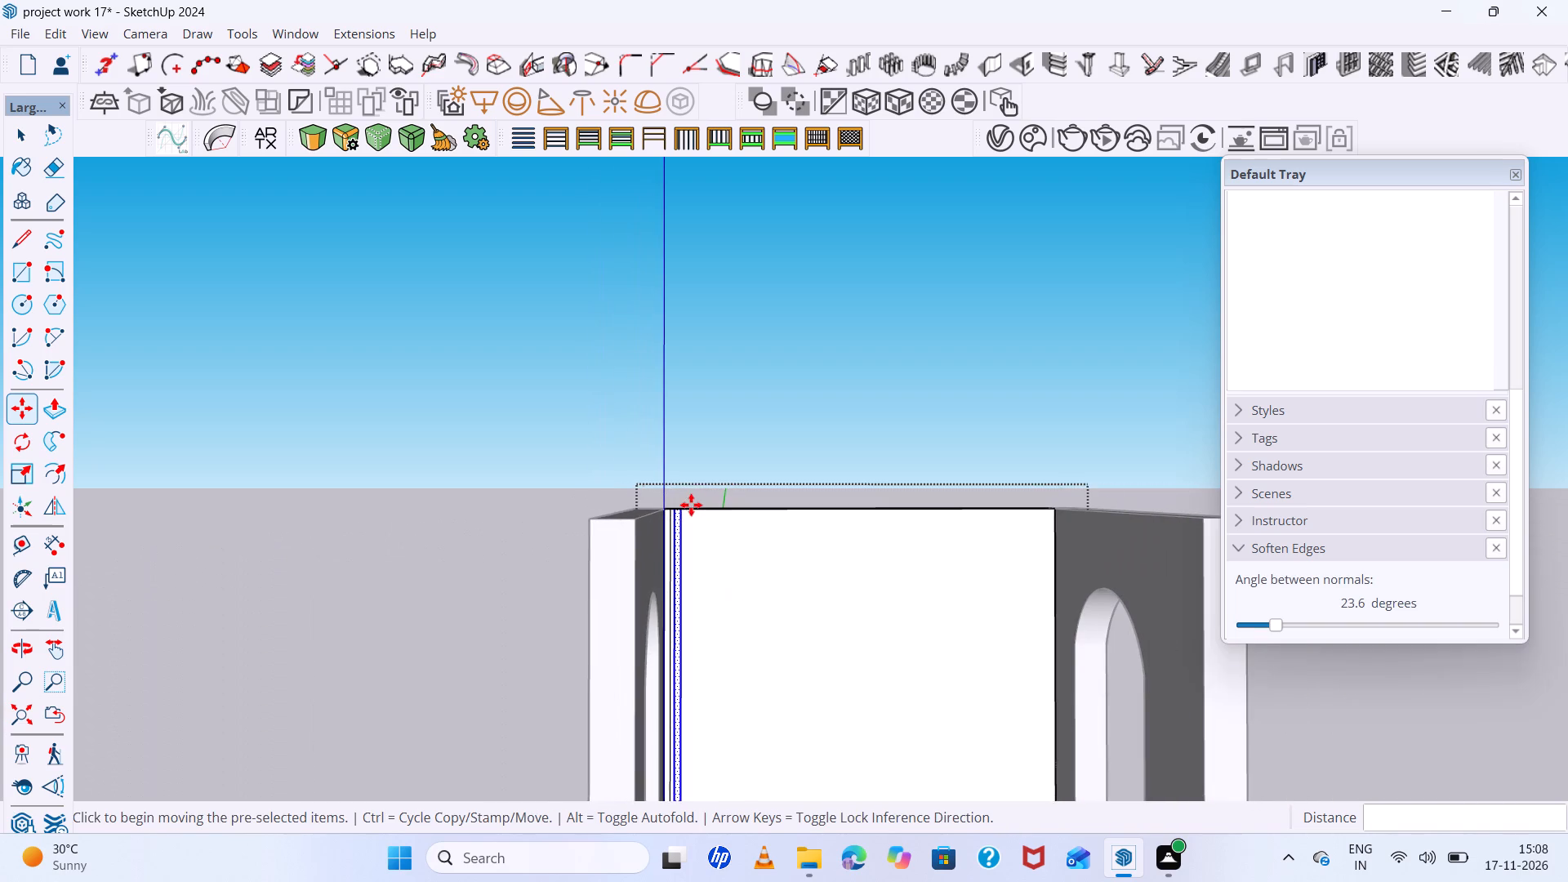
scroll(627, 605, down, 14)
scroll(556, 722, up, 20)
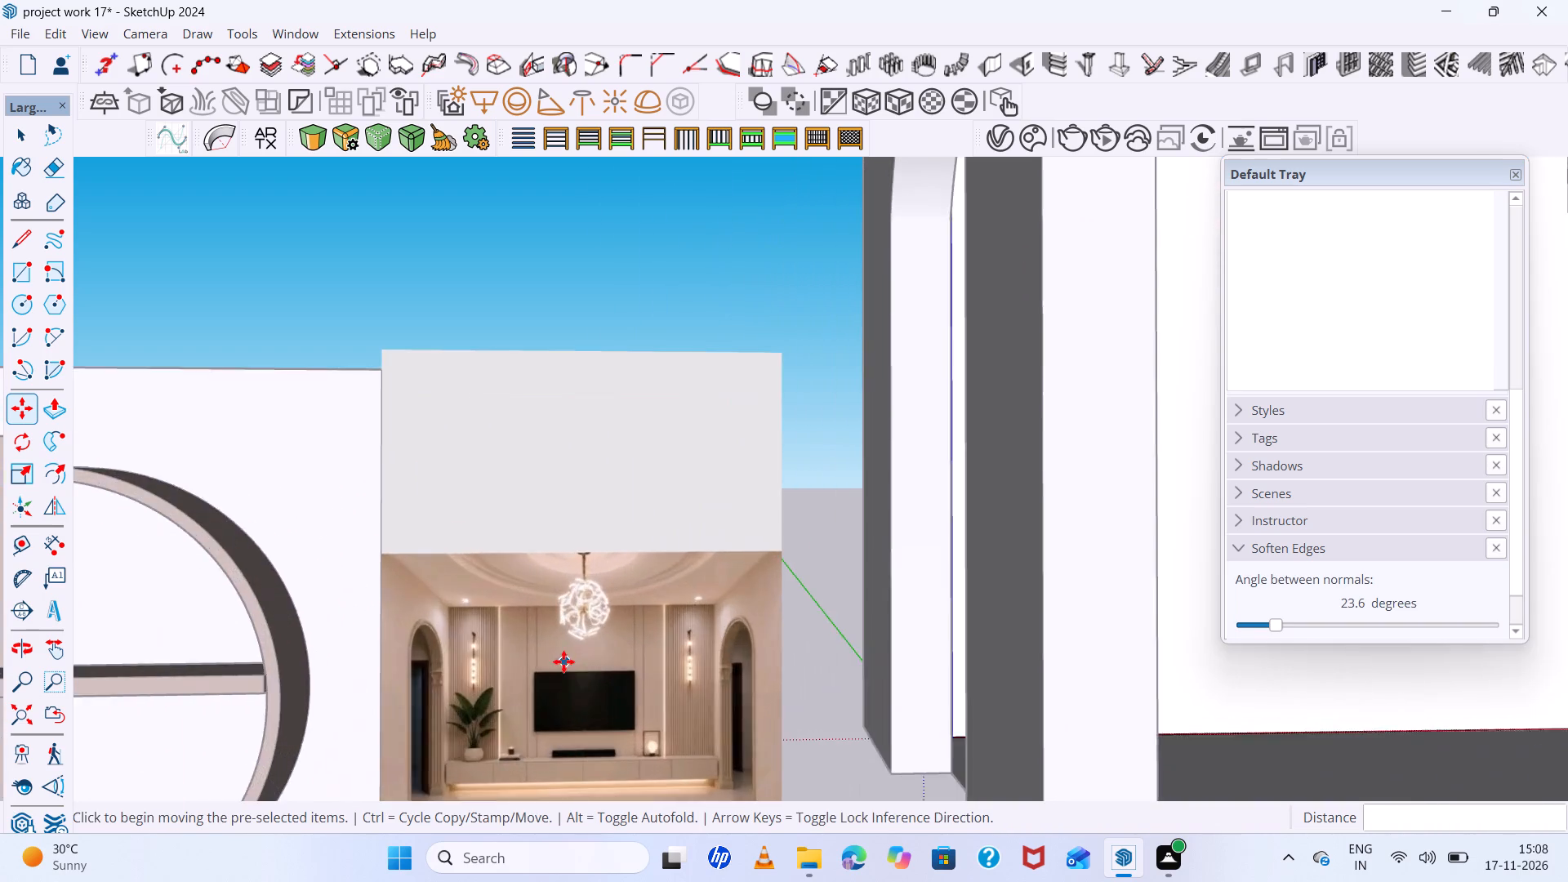
scroll(563, 661, up, 14)
scroll(404, 570, up, 8)
scroll(404, 570, down, 18)
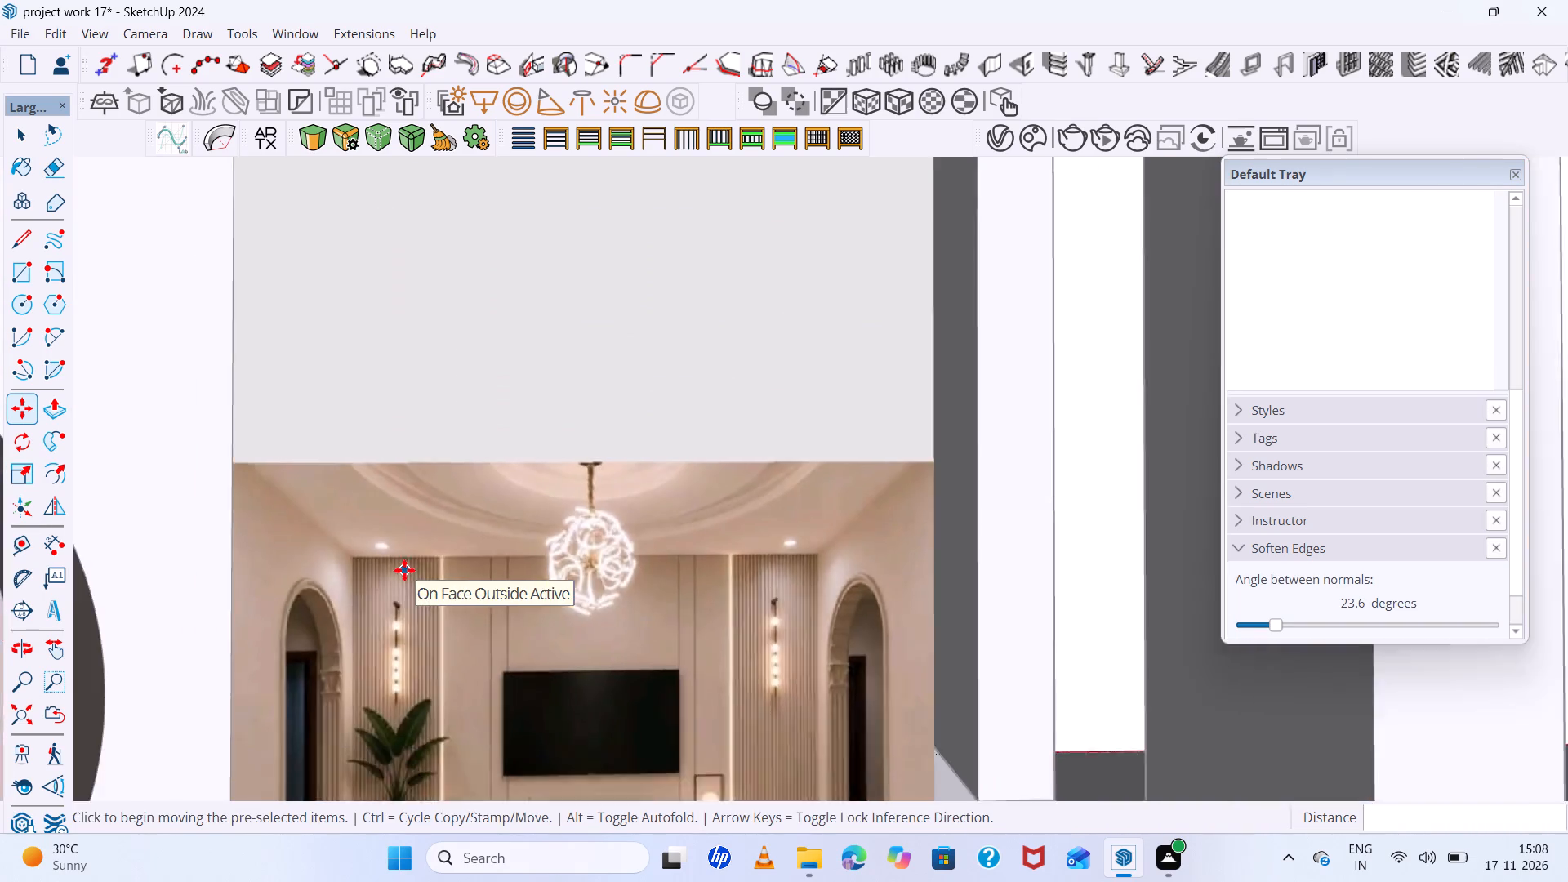
scroll(404, 570, down, 1)
scroll(488, 570, down, 19)
scroll(865, 588, up, 6)
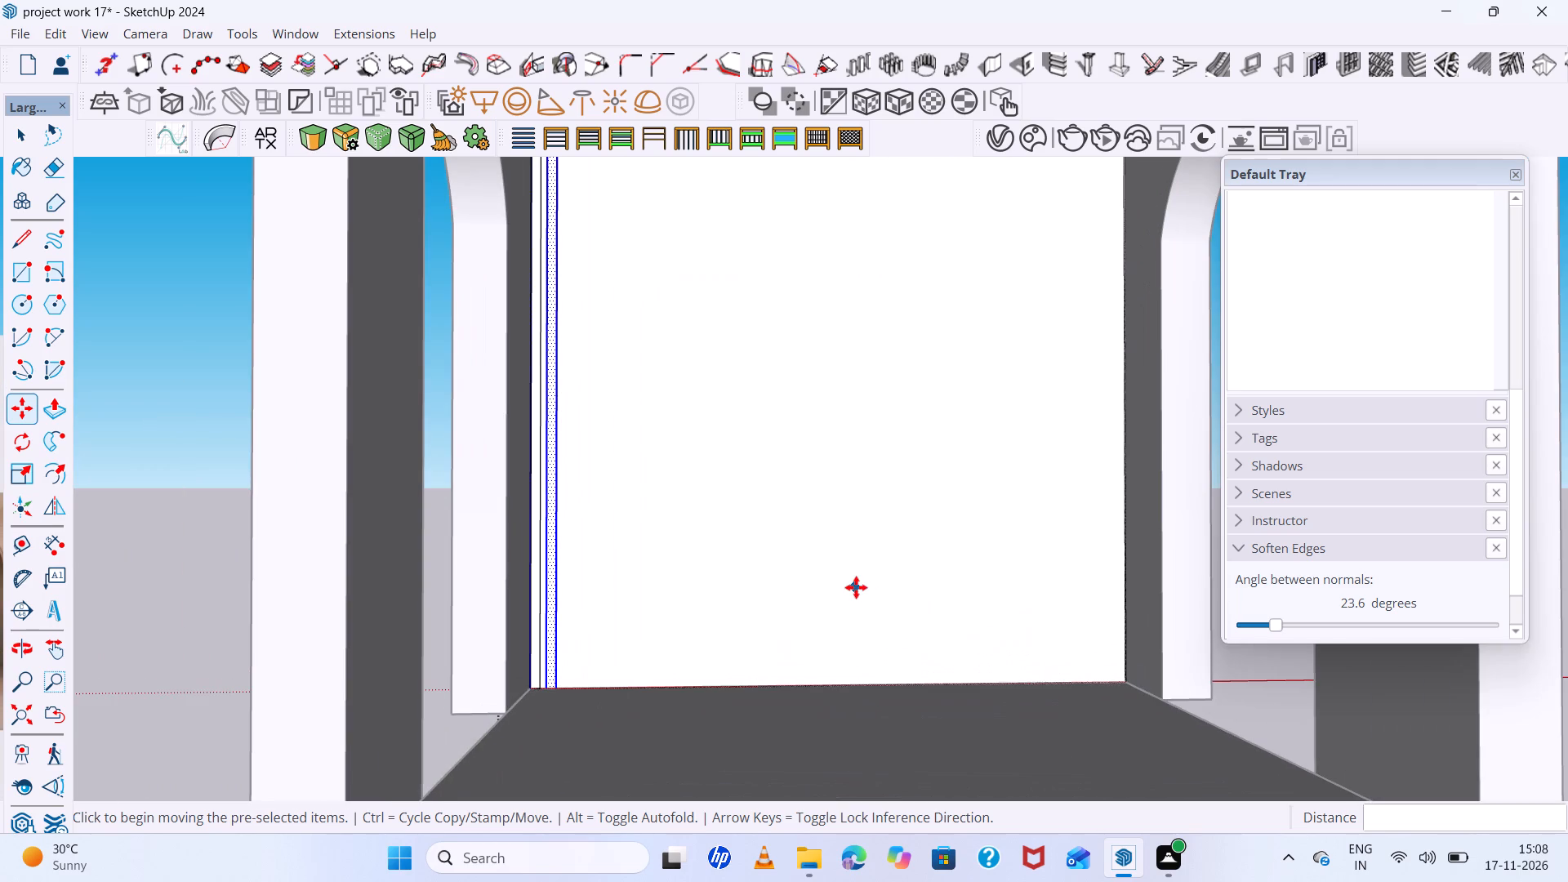
key(5)
key(x)
key(Return)
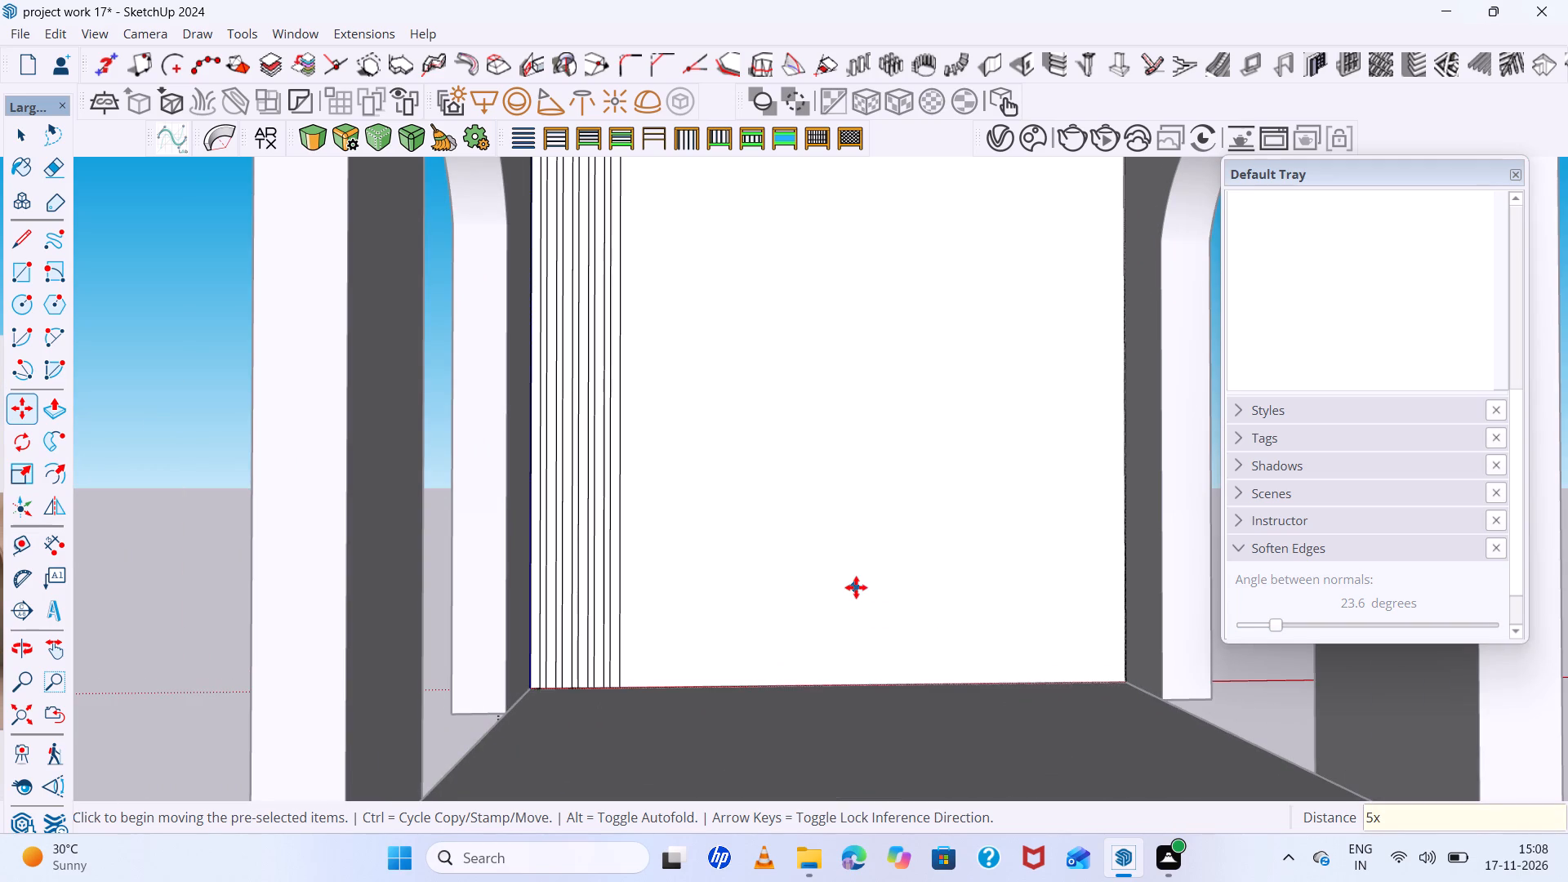
key(Return)
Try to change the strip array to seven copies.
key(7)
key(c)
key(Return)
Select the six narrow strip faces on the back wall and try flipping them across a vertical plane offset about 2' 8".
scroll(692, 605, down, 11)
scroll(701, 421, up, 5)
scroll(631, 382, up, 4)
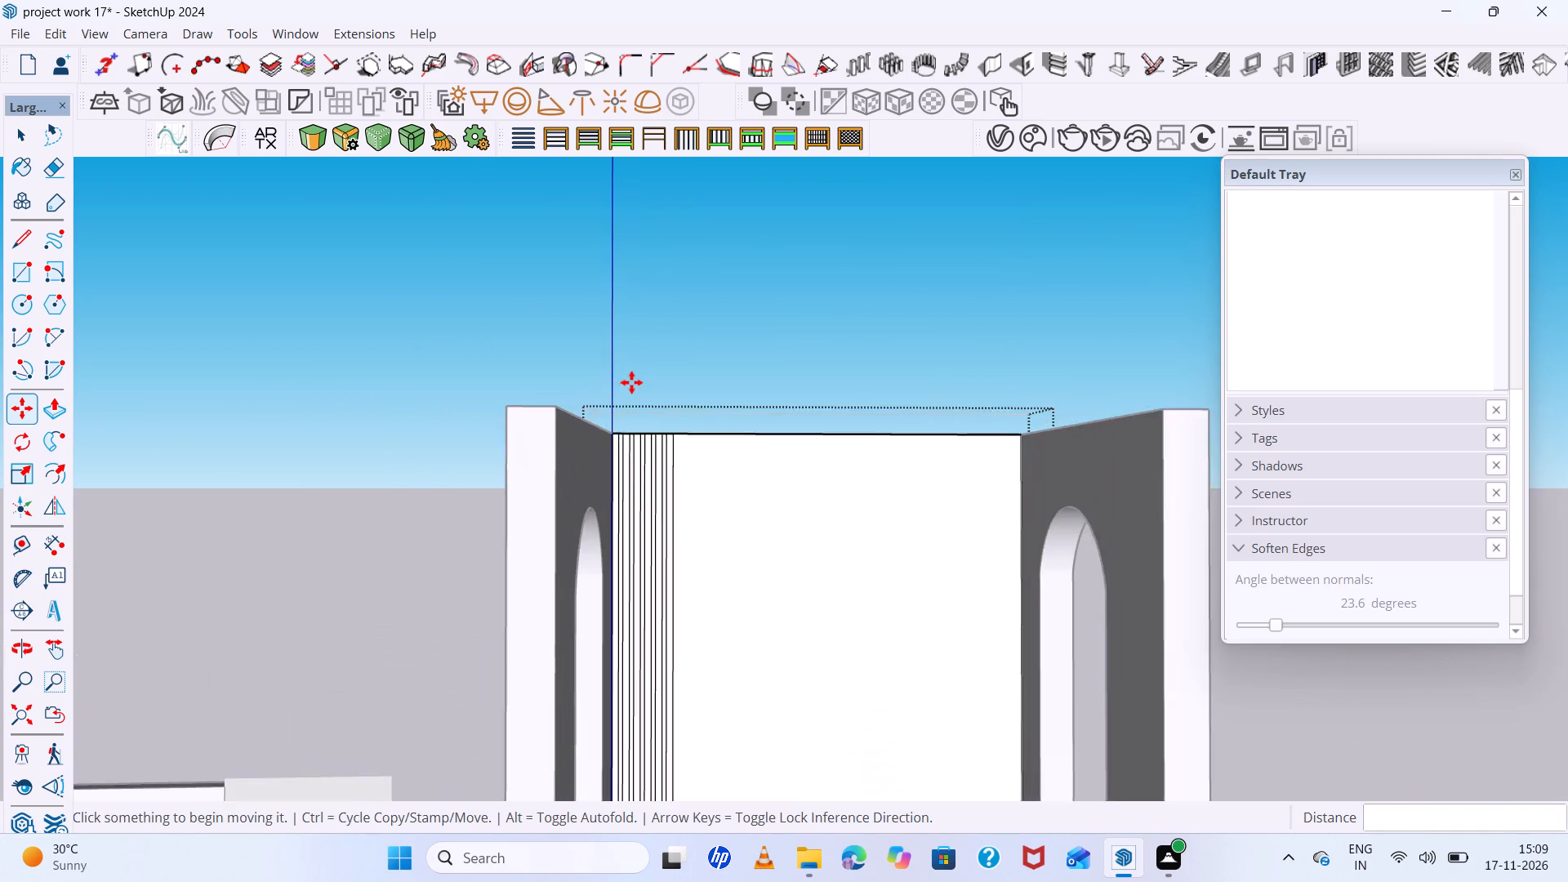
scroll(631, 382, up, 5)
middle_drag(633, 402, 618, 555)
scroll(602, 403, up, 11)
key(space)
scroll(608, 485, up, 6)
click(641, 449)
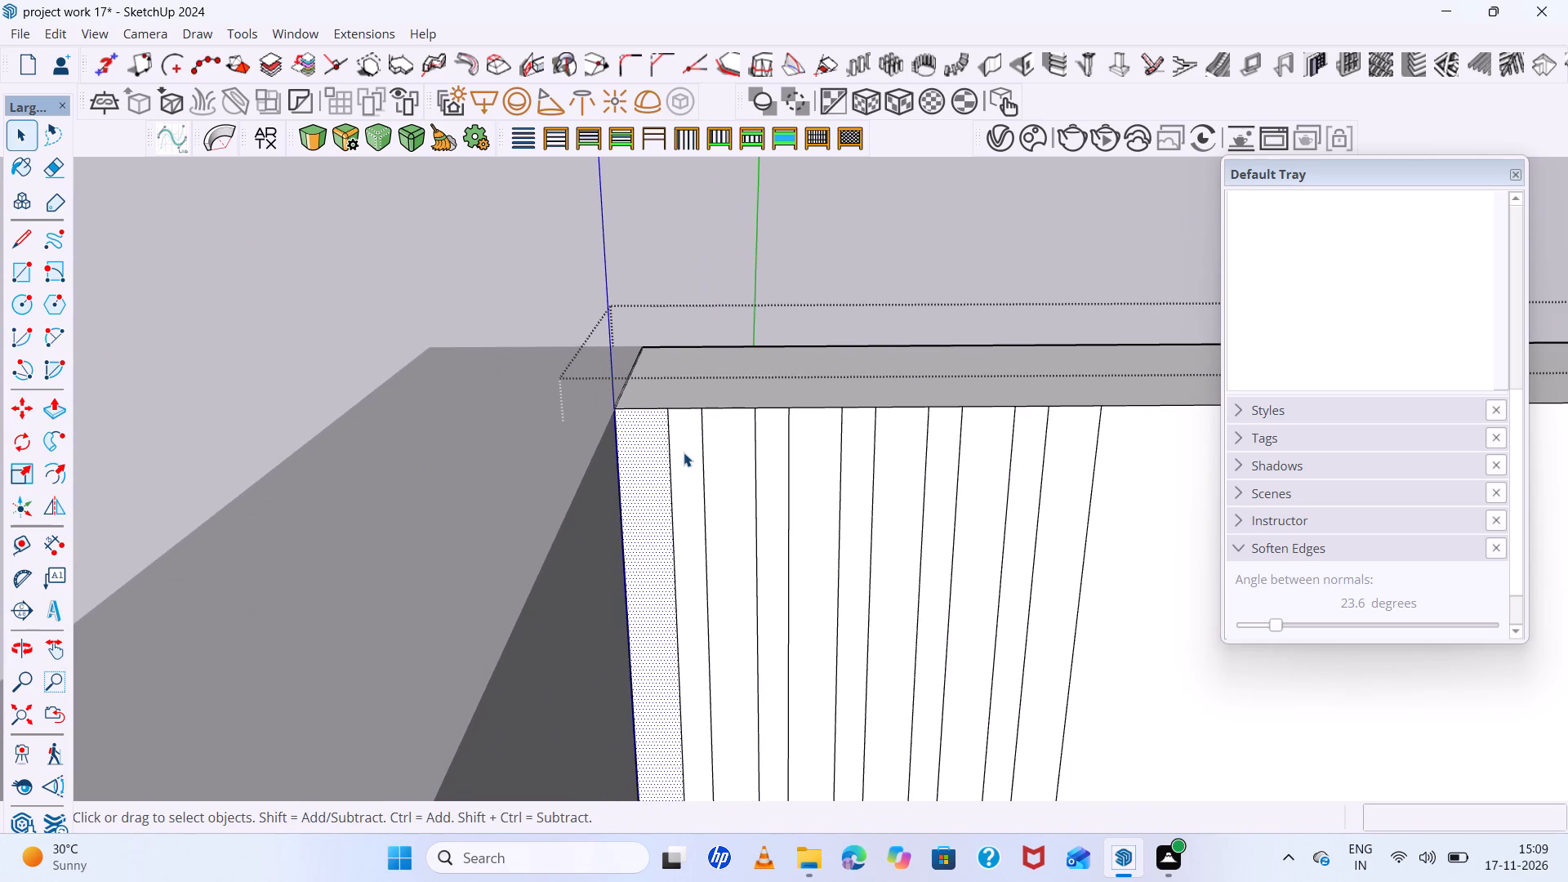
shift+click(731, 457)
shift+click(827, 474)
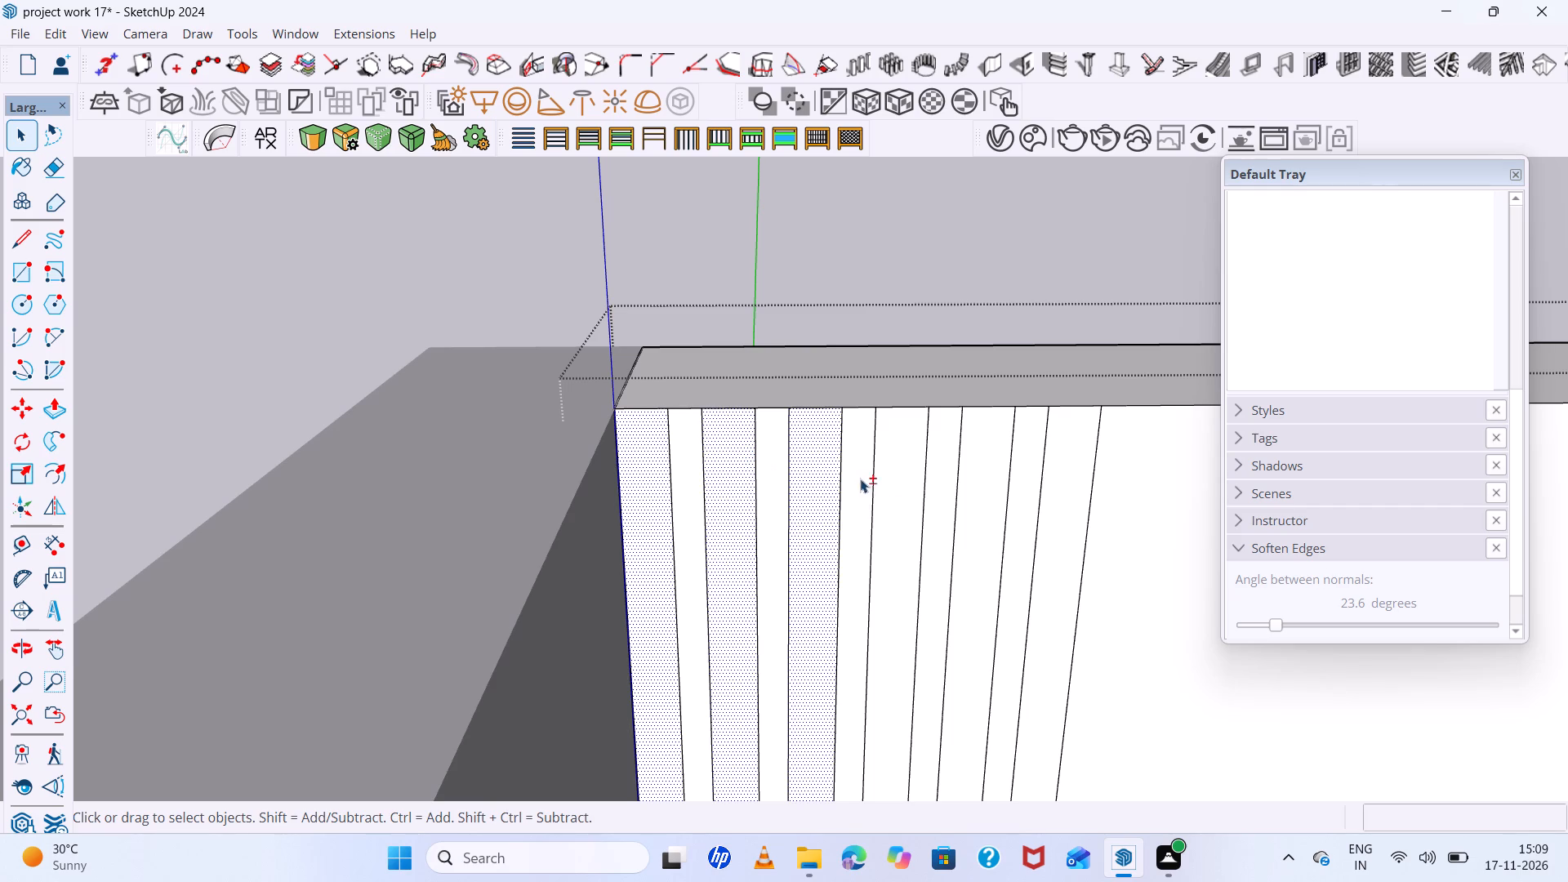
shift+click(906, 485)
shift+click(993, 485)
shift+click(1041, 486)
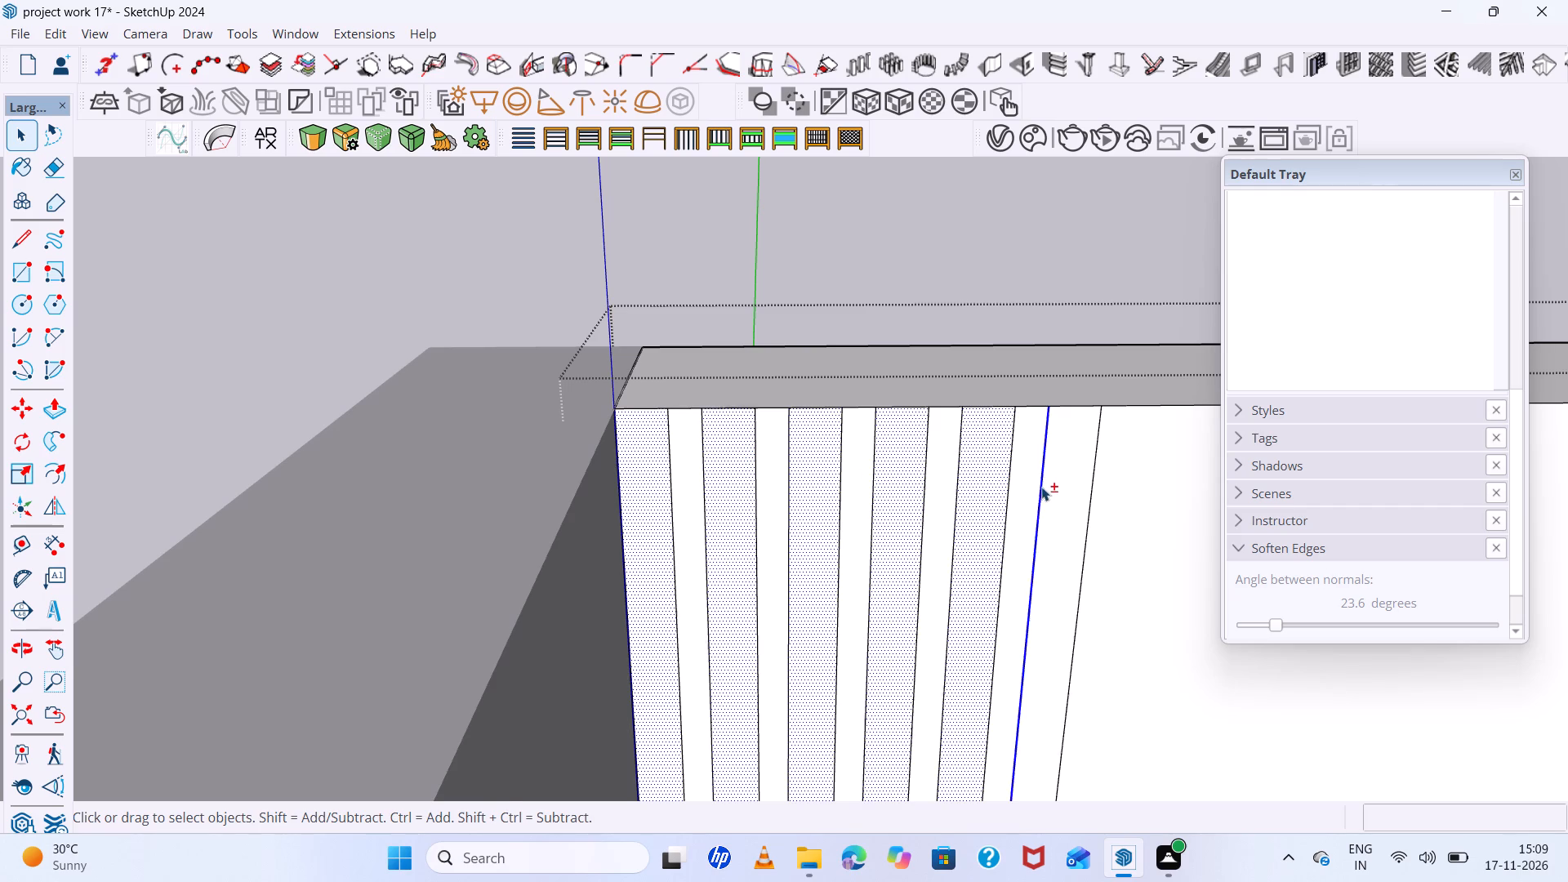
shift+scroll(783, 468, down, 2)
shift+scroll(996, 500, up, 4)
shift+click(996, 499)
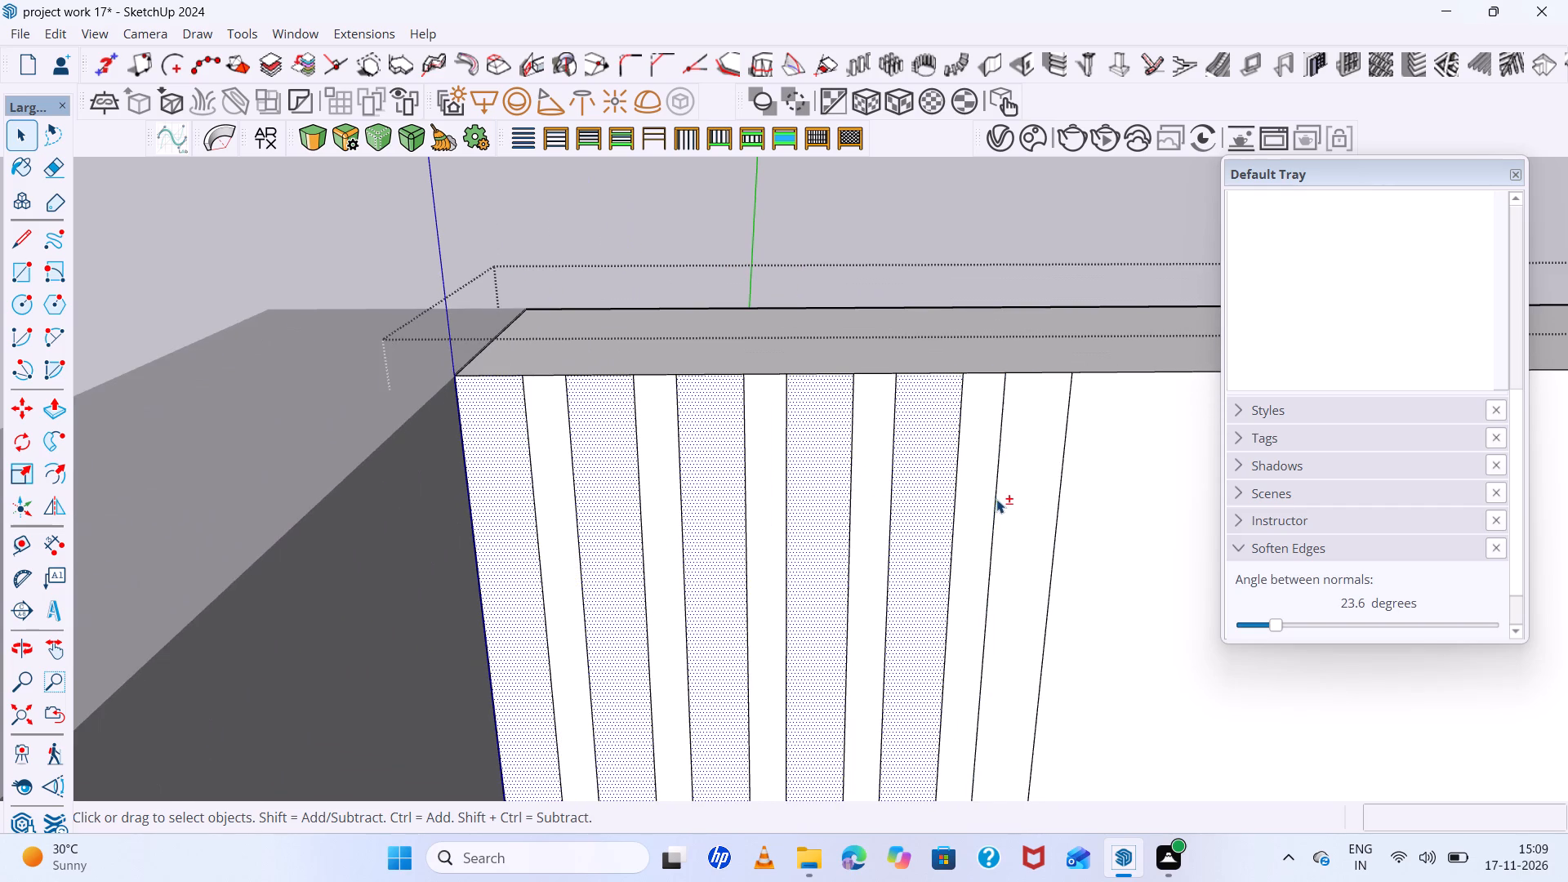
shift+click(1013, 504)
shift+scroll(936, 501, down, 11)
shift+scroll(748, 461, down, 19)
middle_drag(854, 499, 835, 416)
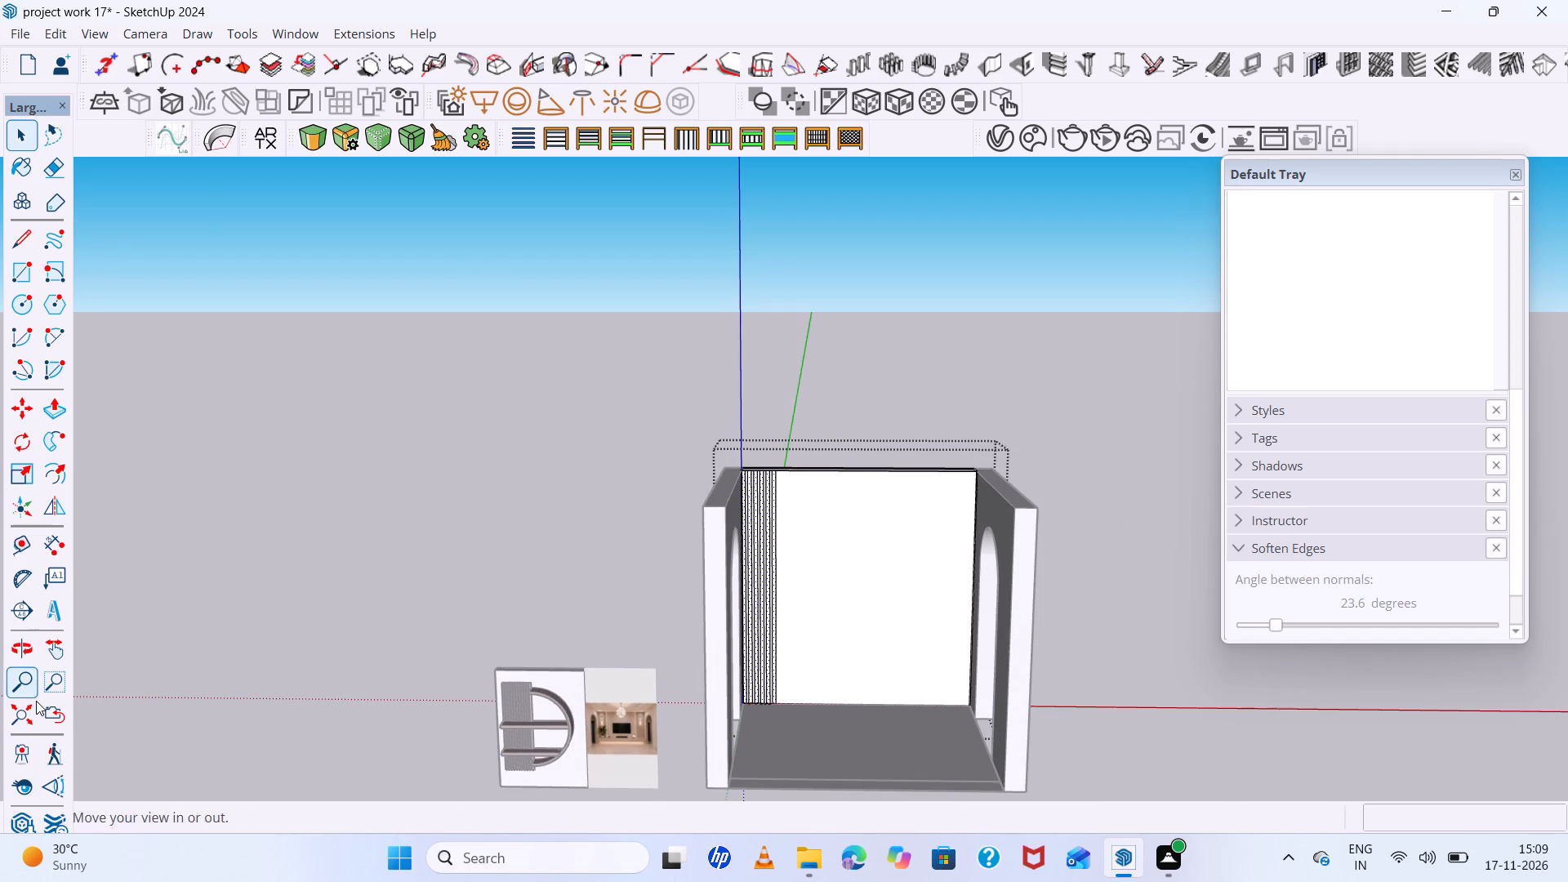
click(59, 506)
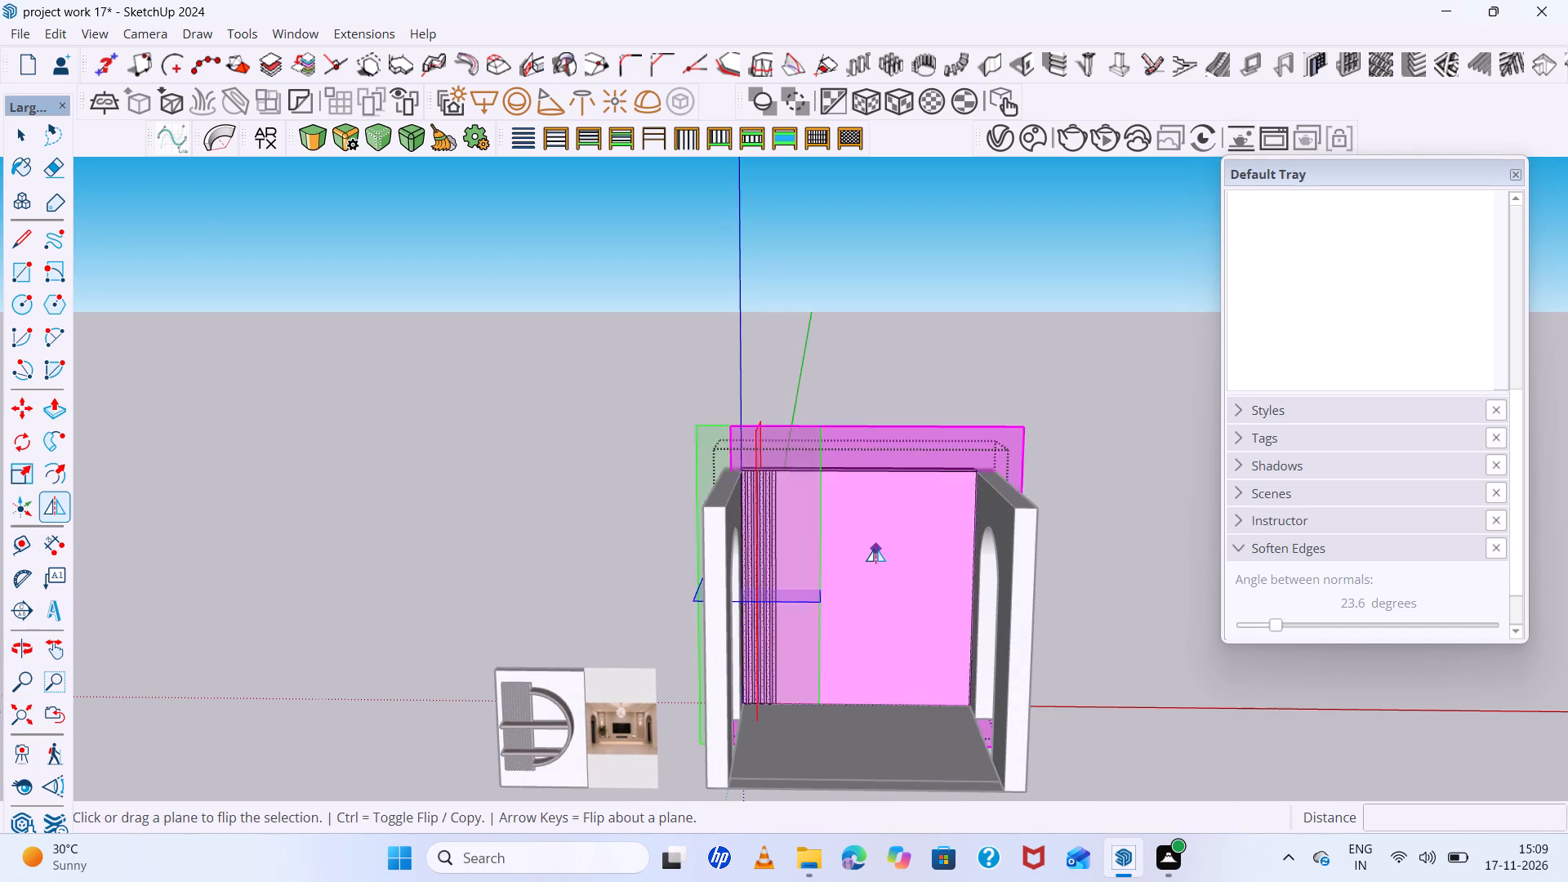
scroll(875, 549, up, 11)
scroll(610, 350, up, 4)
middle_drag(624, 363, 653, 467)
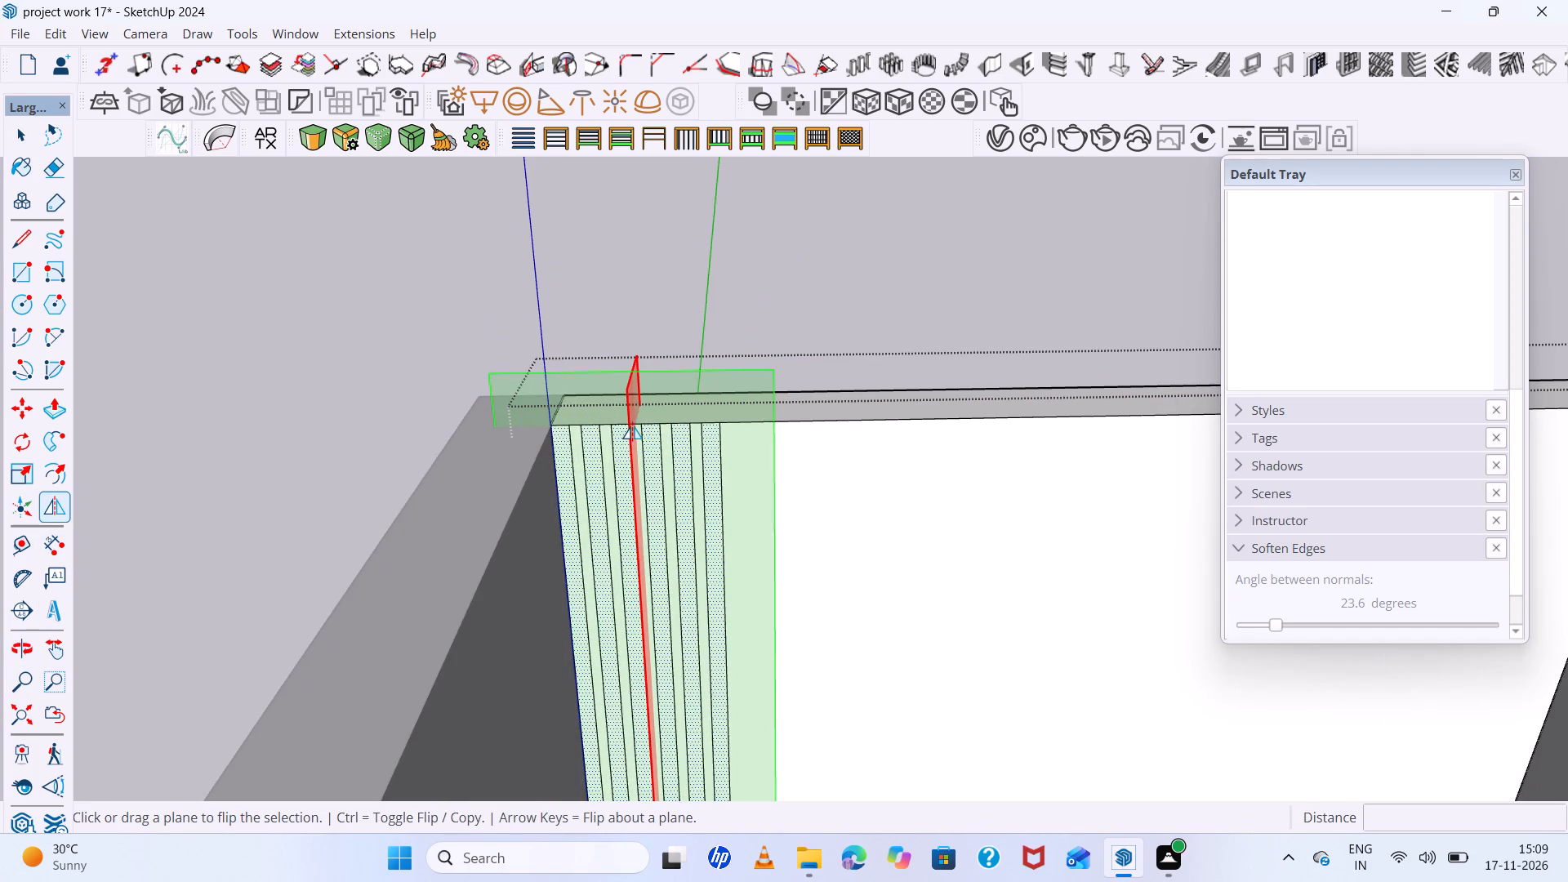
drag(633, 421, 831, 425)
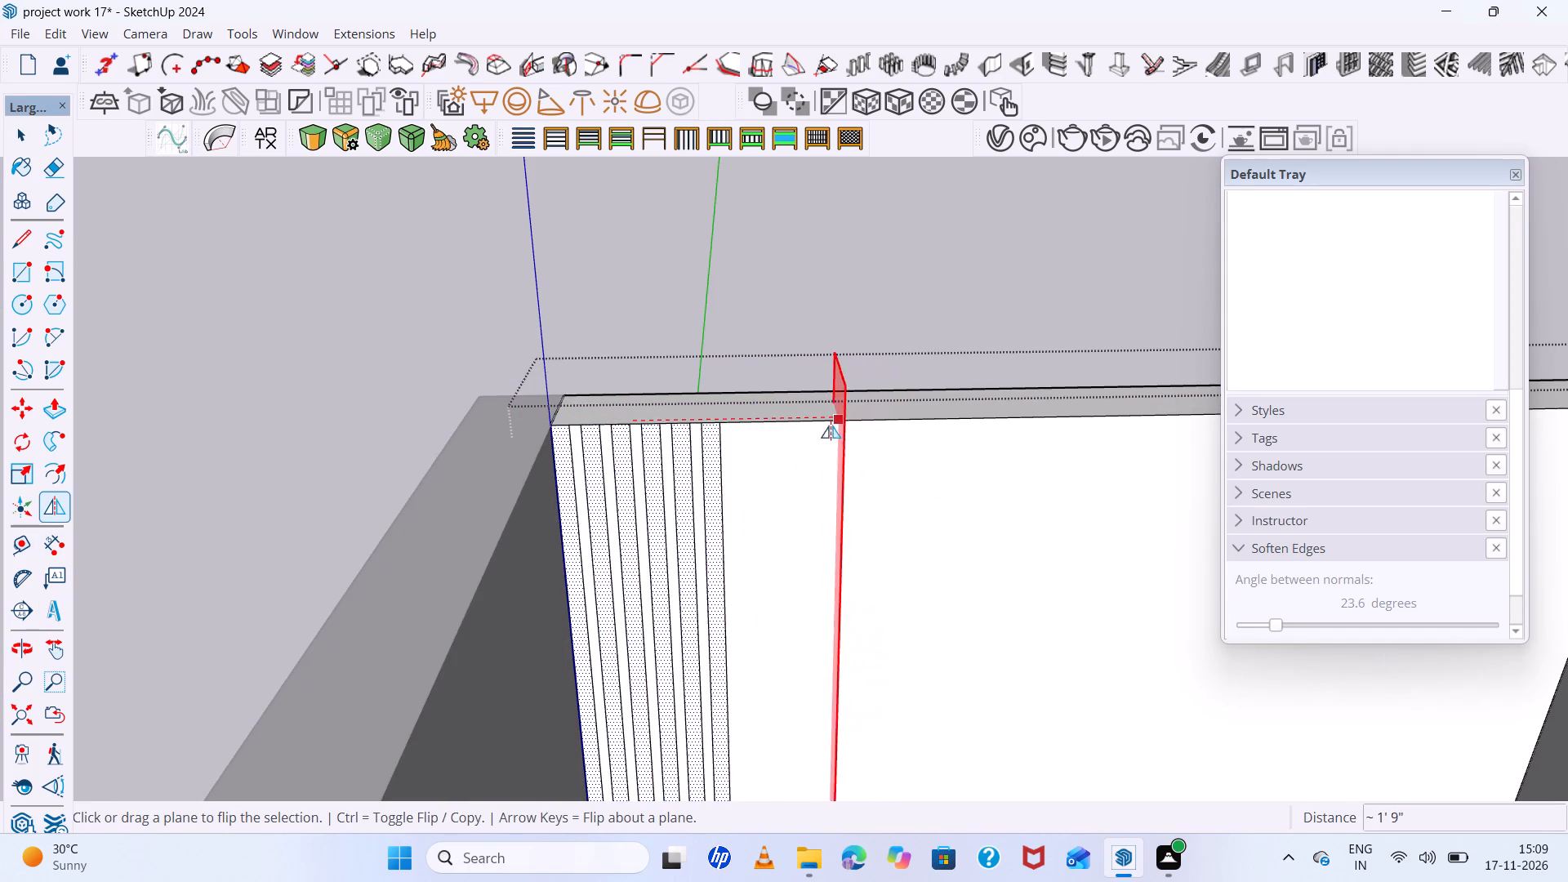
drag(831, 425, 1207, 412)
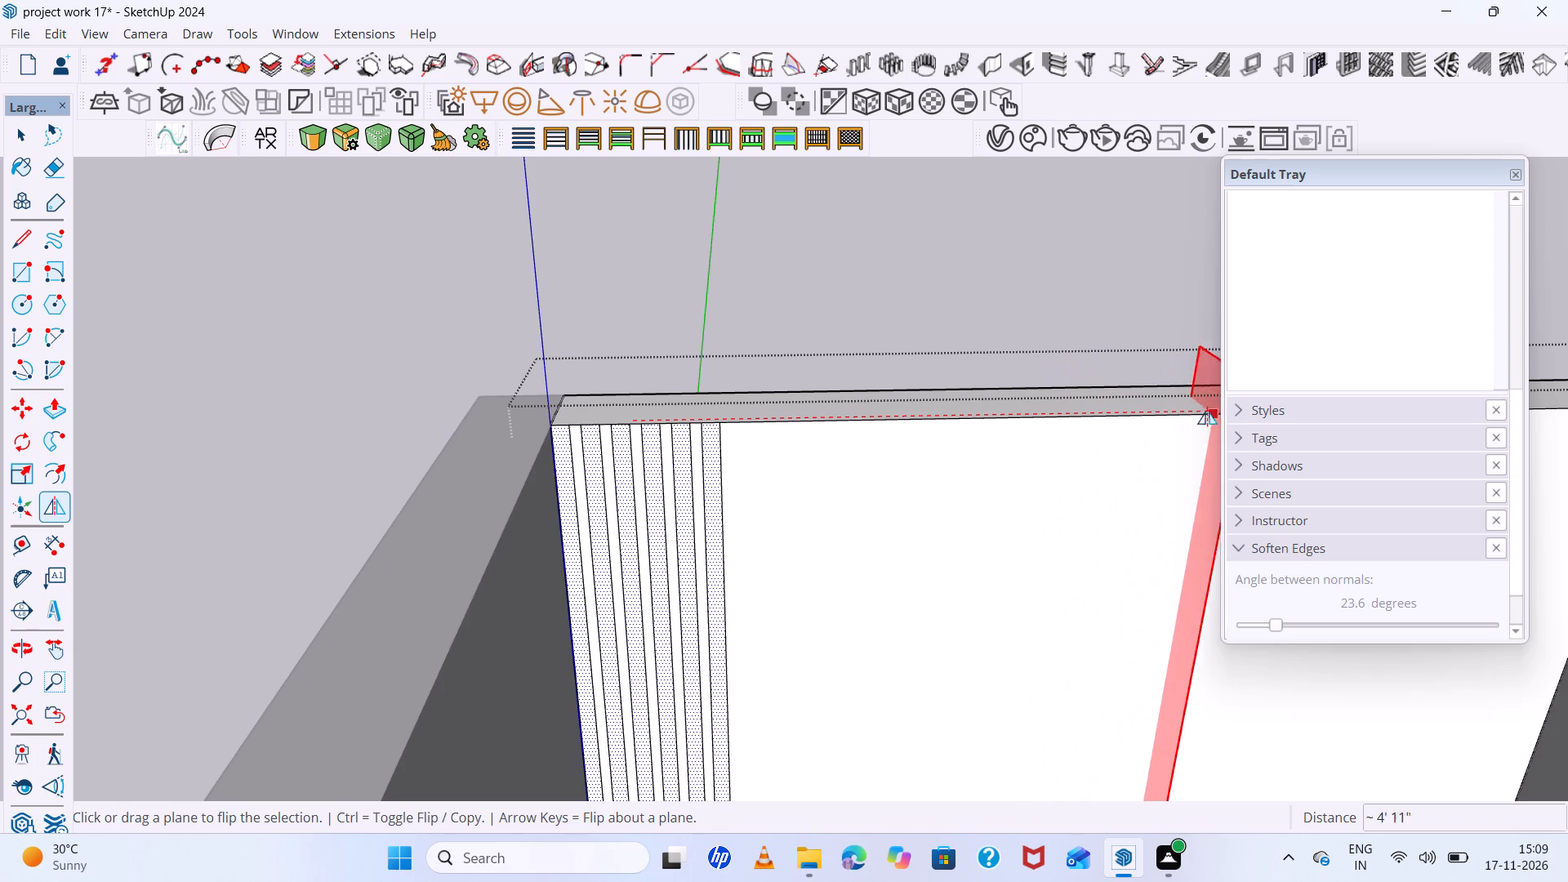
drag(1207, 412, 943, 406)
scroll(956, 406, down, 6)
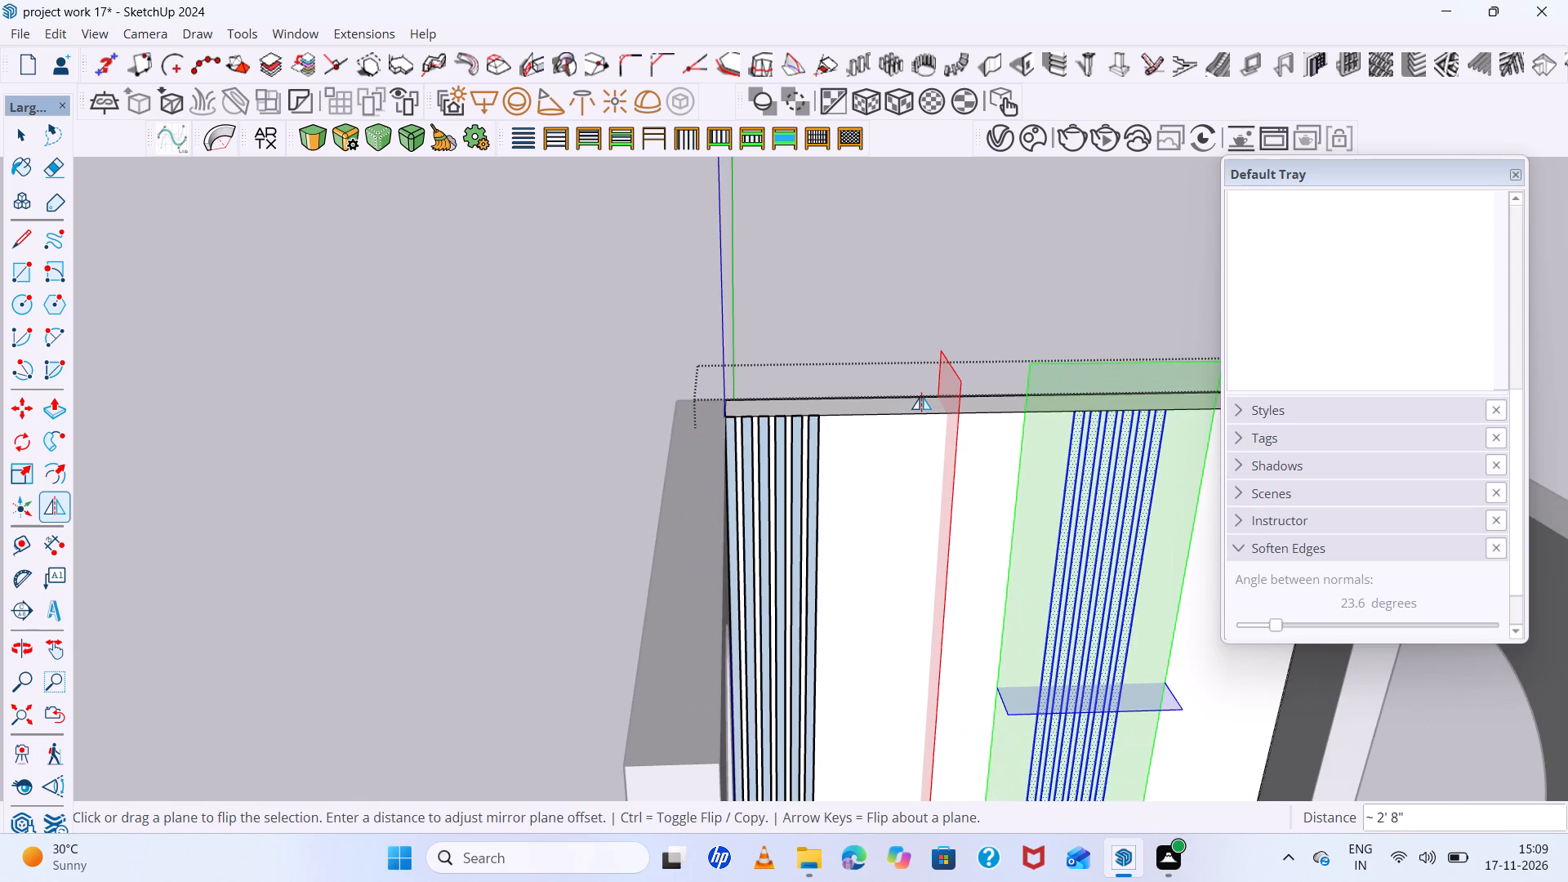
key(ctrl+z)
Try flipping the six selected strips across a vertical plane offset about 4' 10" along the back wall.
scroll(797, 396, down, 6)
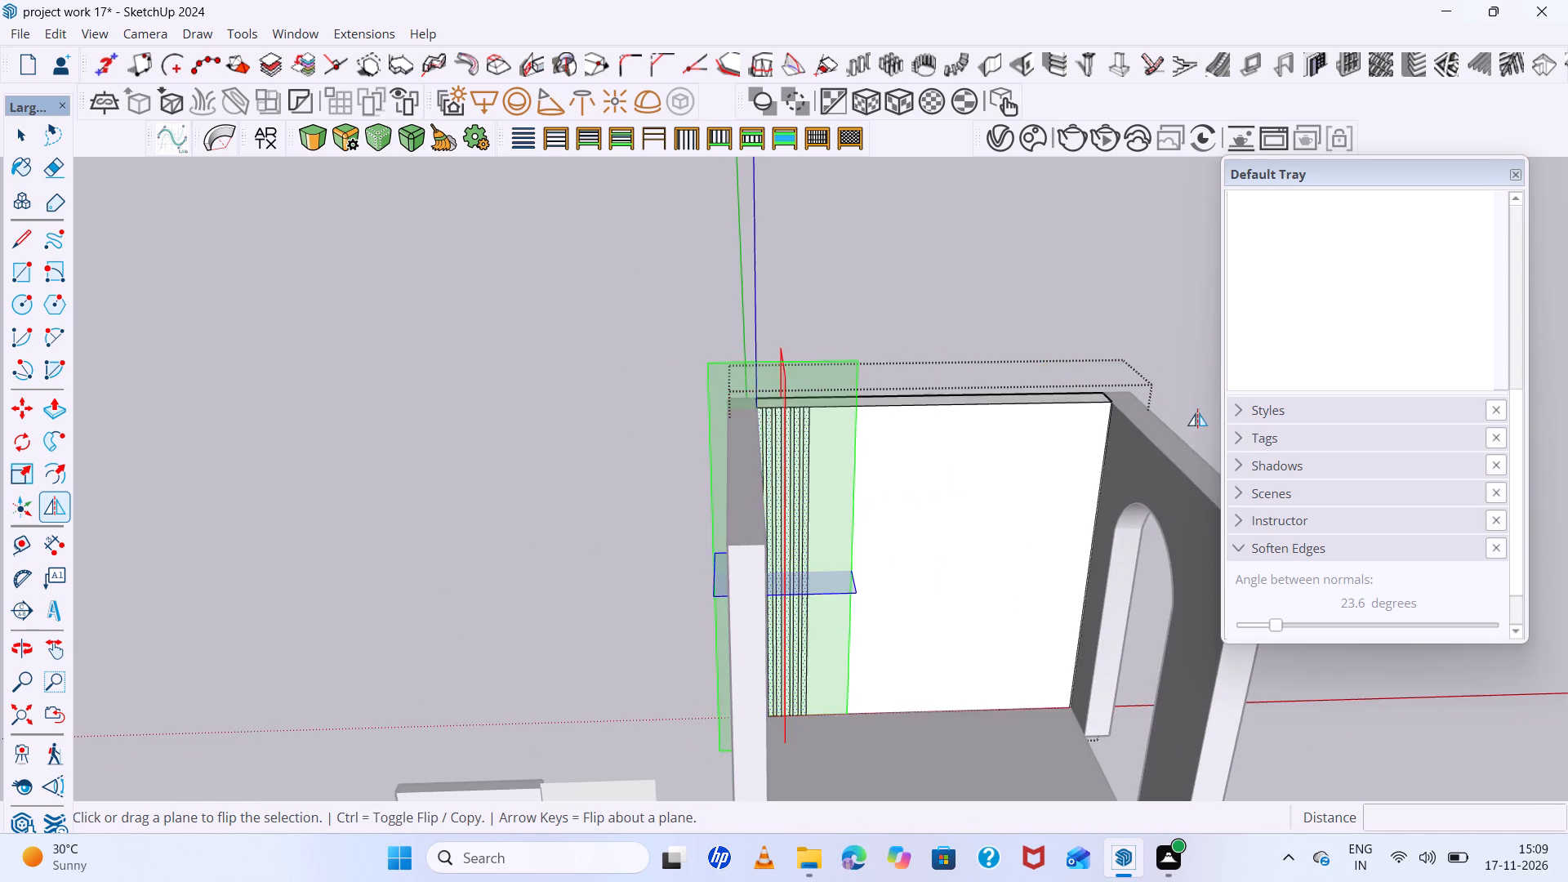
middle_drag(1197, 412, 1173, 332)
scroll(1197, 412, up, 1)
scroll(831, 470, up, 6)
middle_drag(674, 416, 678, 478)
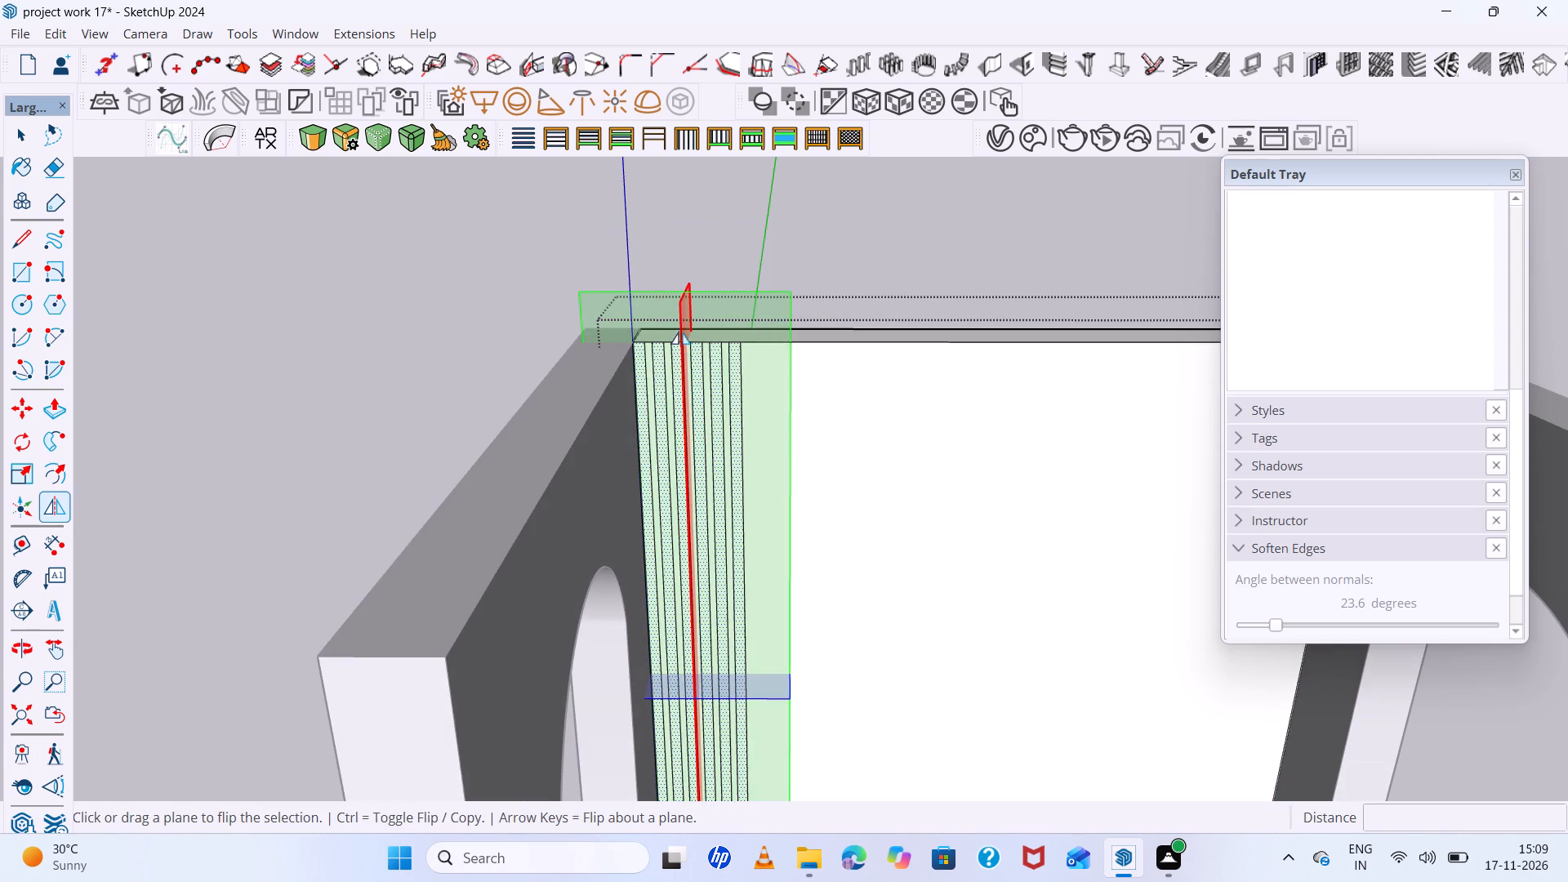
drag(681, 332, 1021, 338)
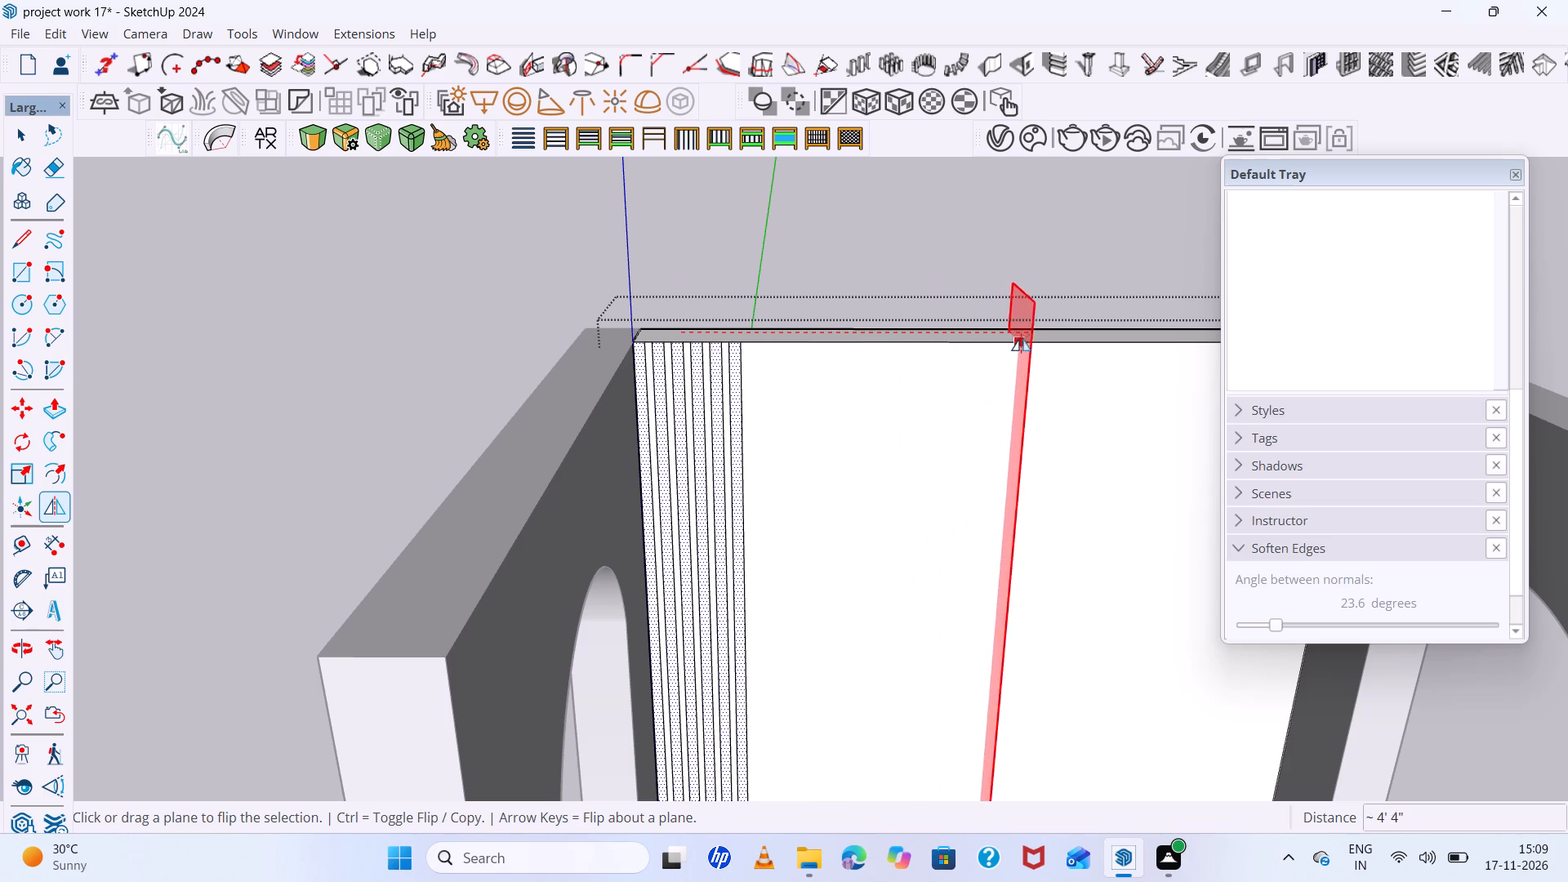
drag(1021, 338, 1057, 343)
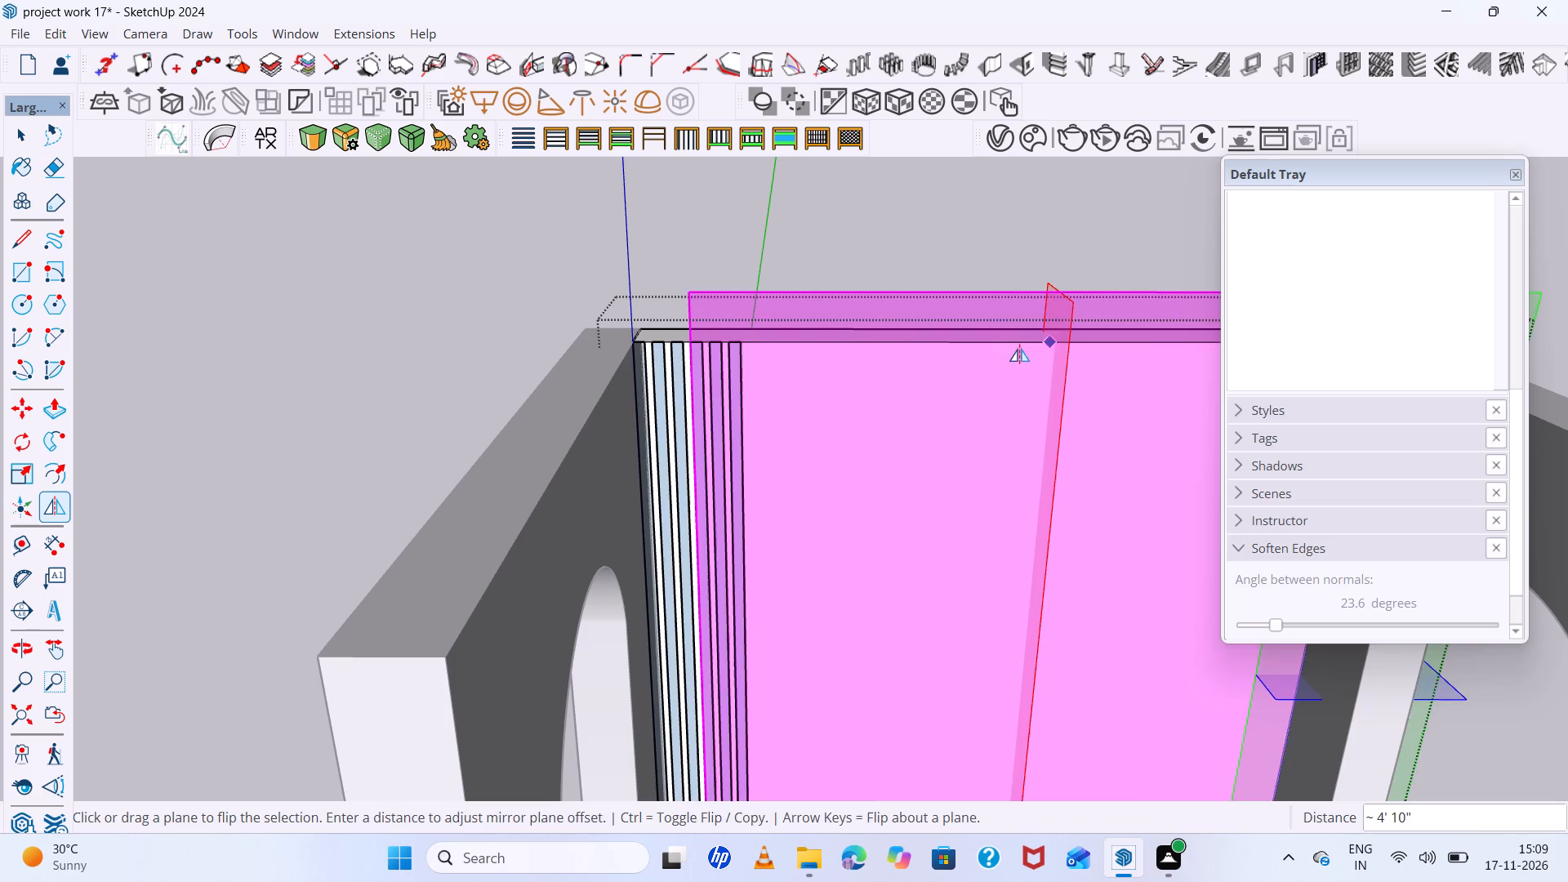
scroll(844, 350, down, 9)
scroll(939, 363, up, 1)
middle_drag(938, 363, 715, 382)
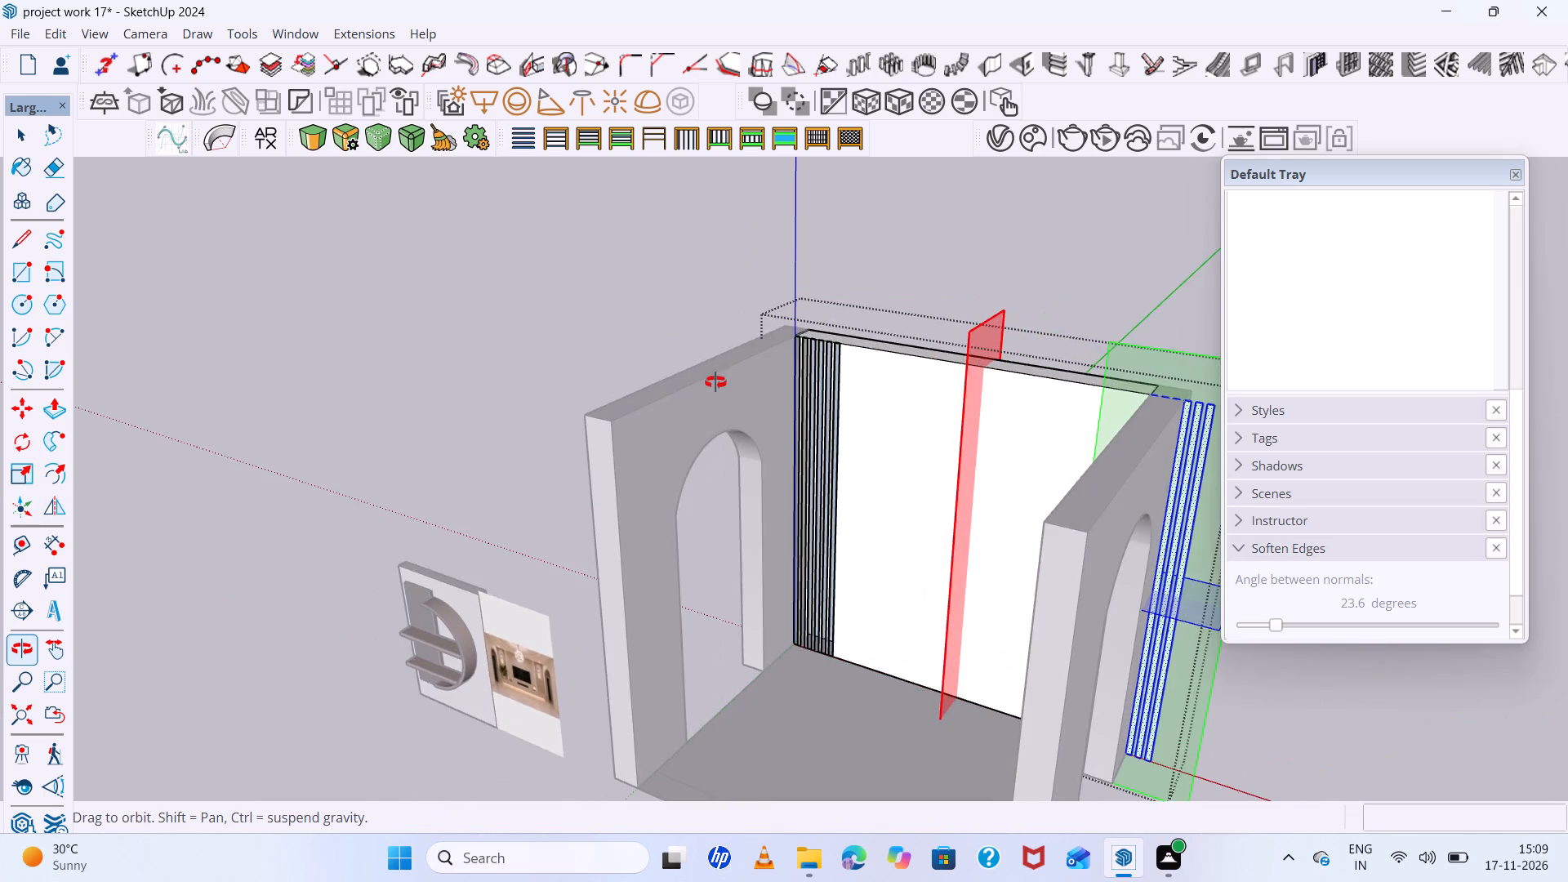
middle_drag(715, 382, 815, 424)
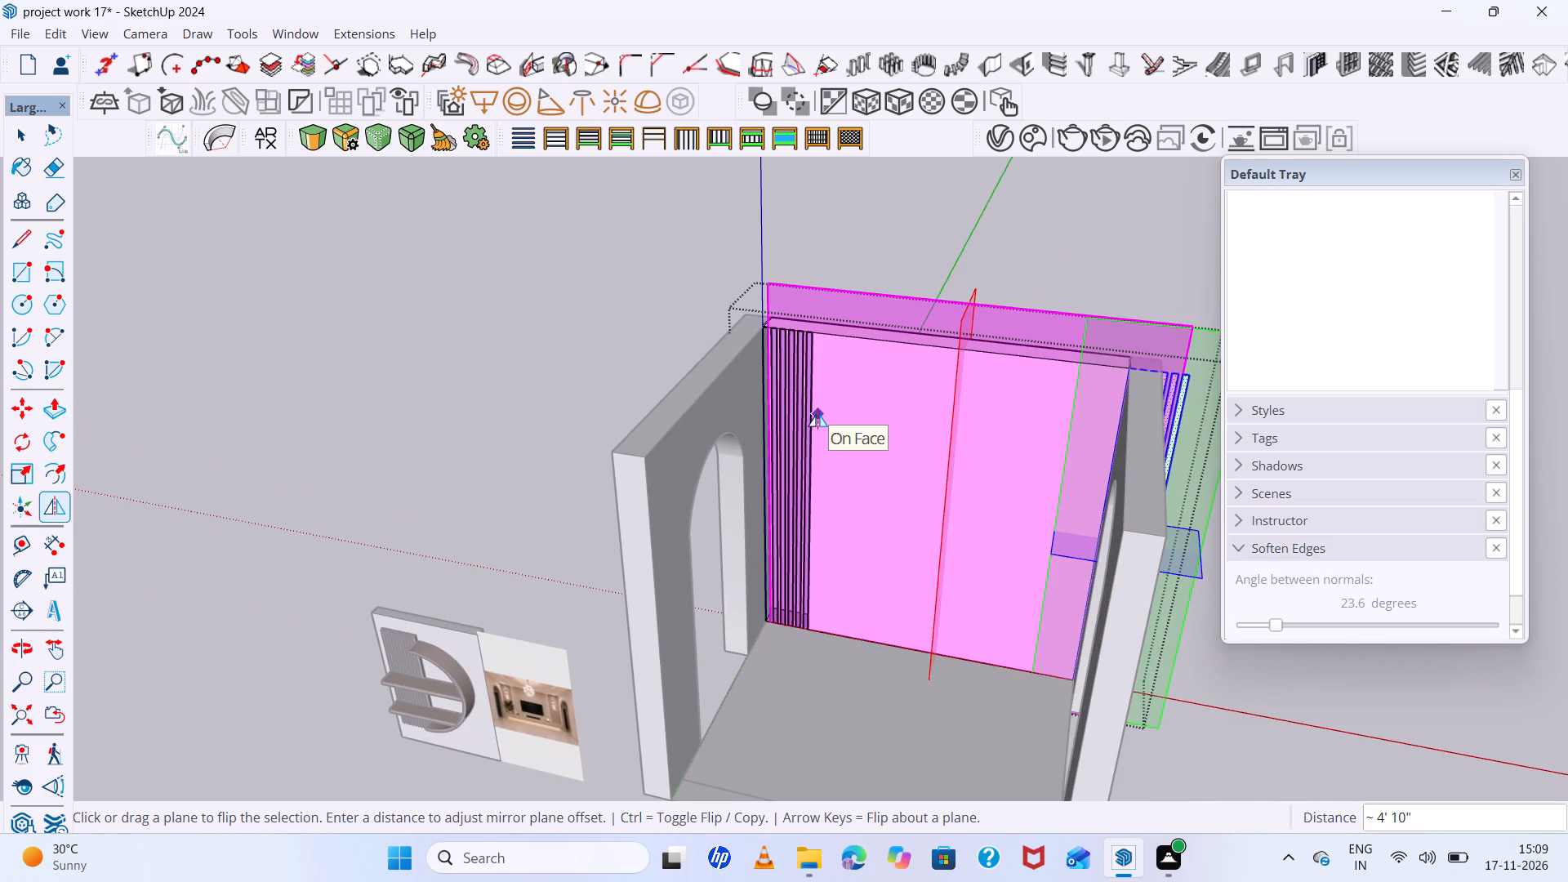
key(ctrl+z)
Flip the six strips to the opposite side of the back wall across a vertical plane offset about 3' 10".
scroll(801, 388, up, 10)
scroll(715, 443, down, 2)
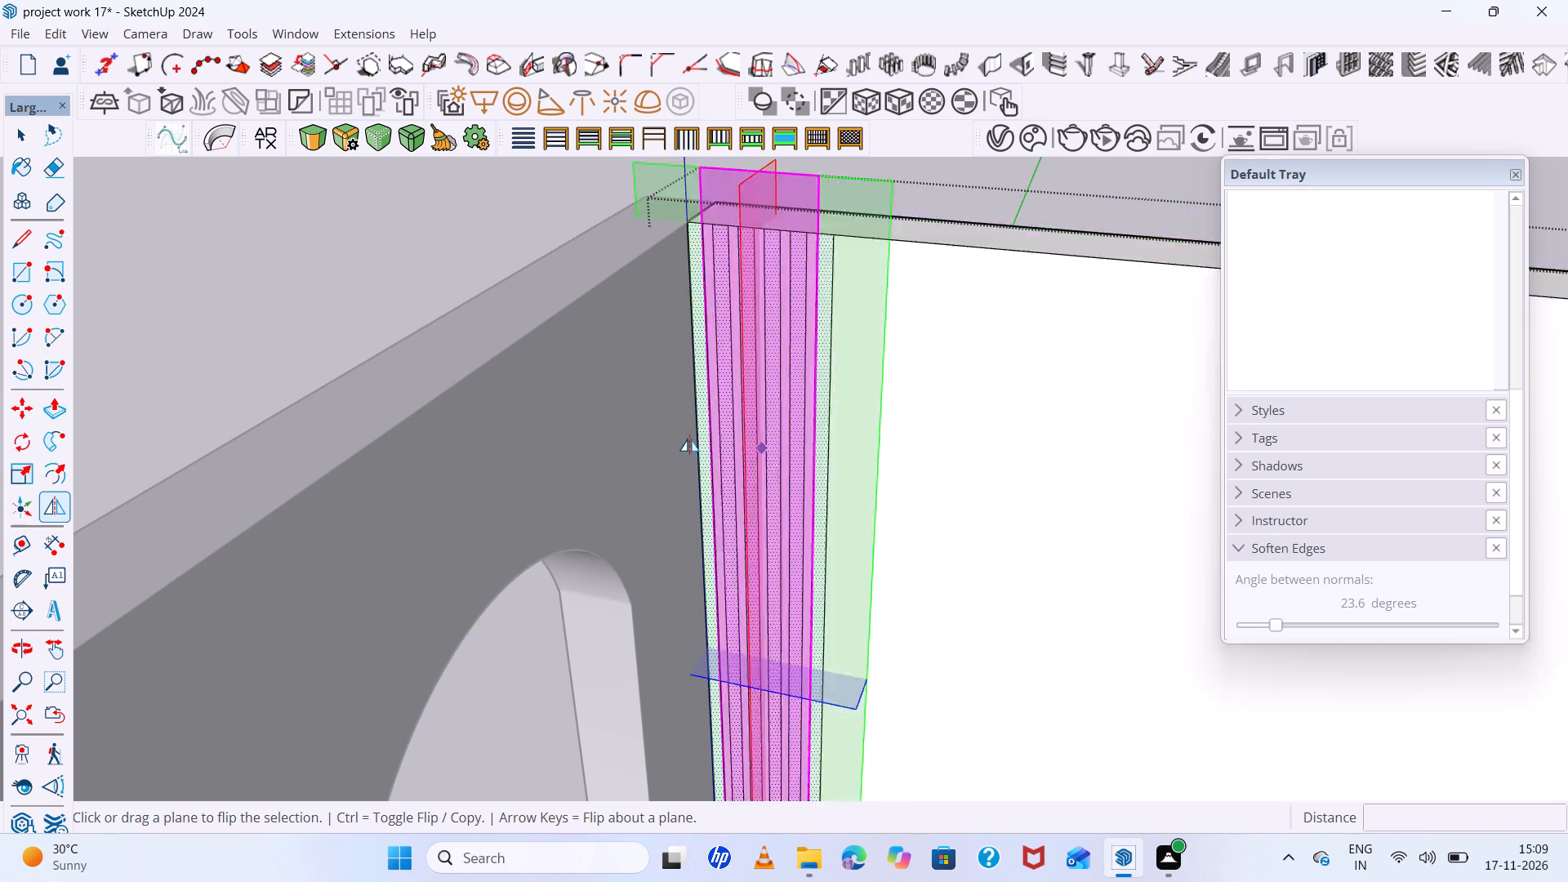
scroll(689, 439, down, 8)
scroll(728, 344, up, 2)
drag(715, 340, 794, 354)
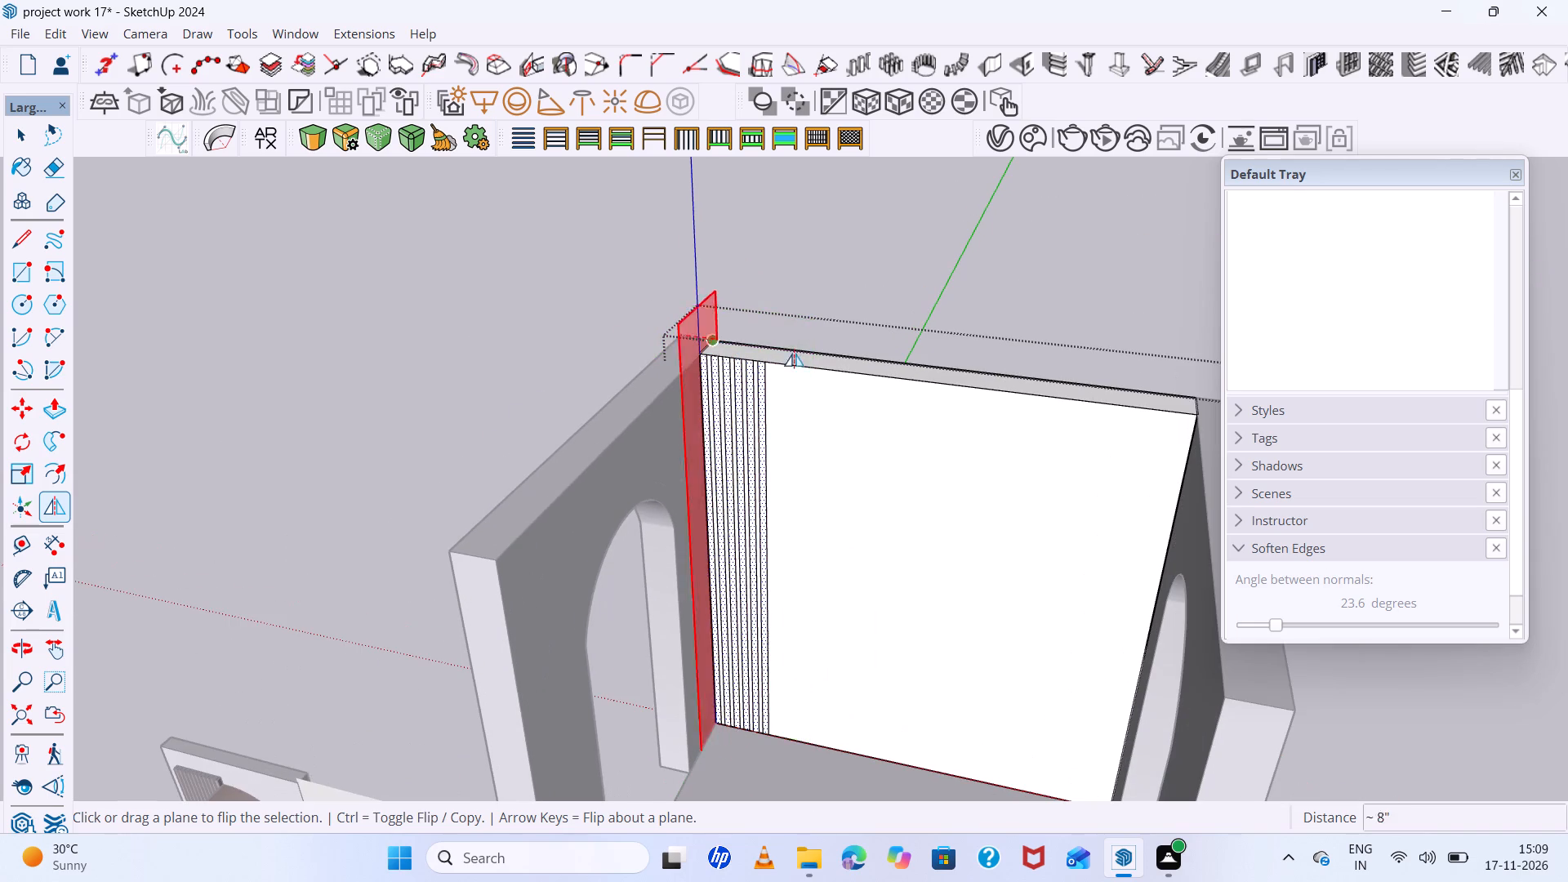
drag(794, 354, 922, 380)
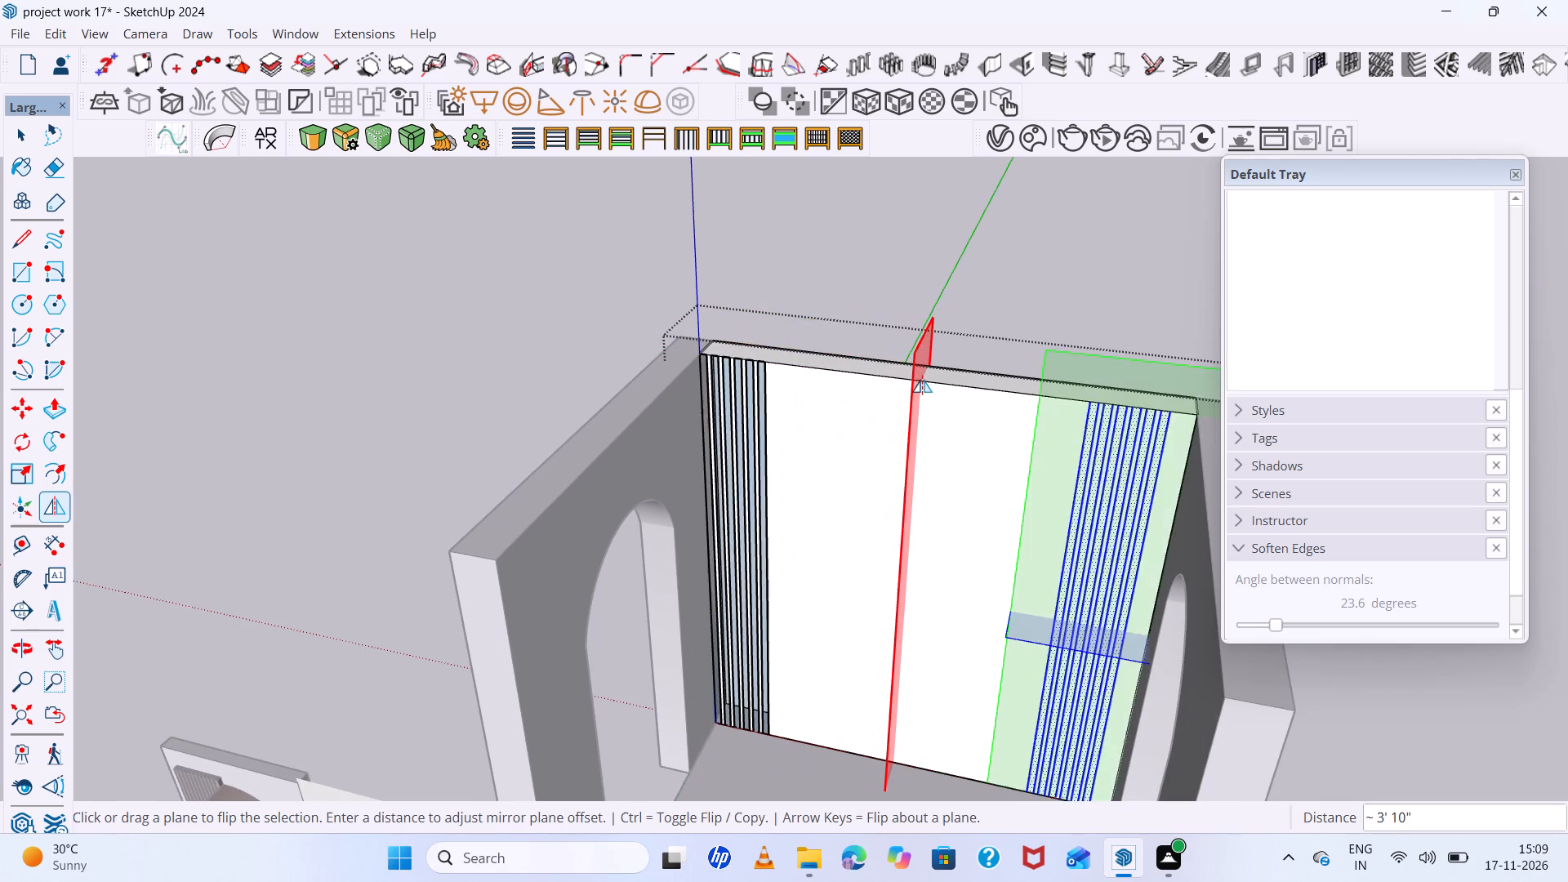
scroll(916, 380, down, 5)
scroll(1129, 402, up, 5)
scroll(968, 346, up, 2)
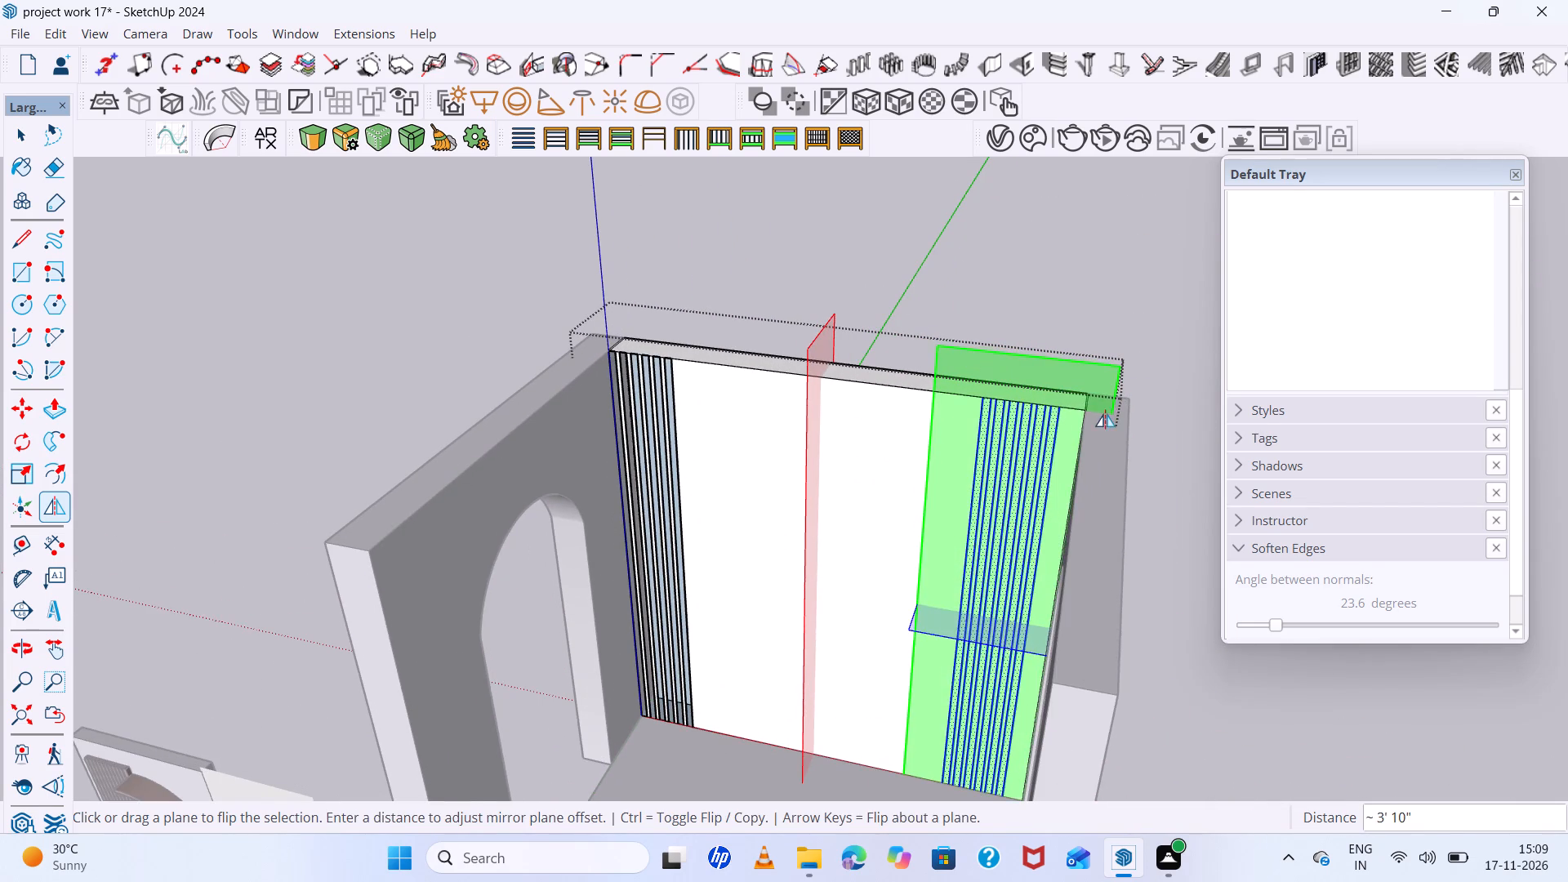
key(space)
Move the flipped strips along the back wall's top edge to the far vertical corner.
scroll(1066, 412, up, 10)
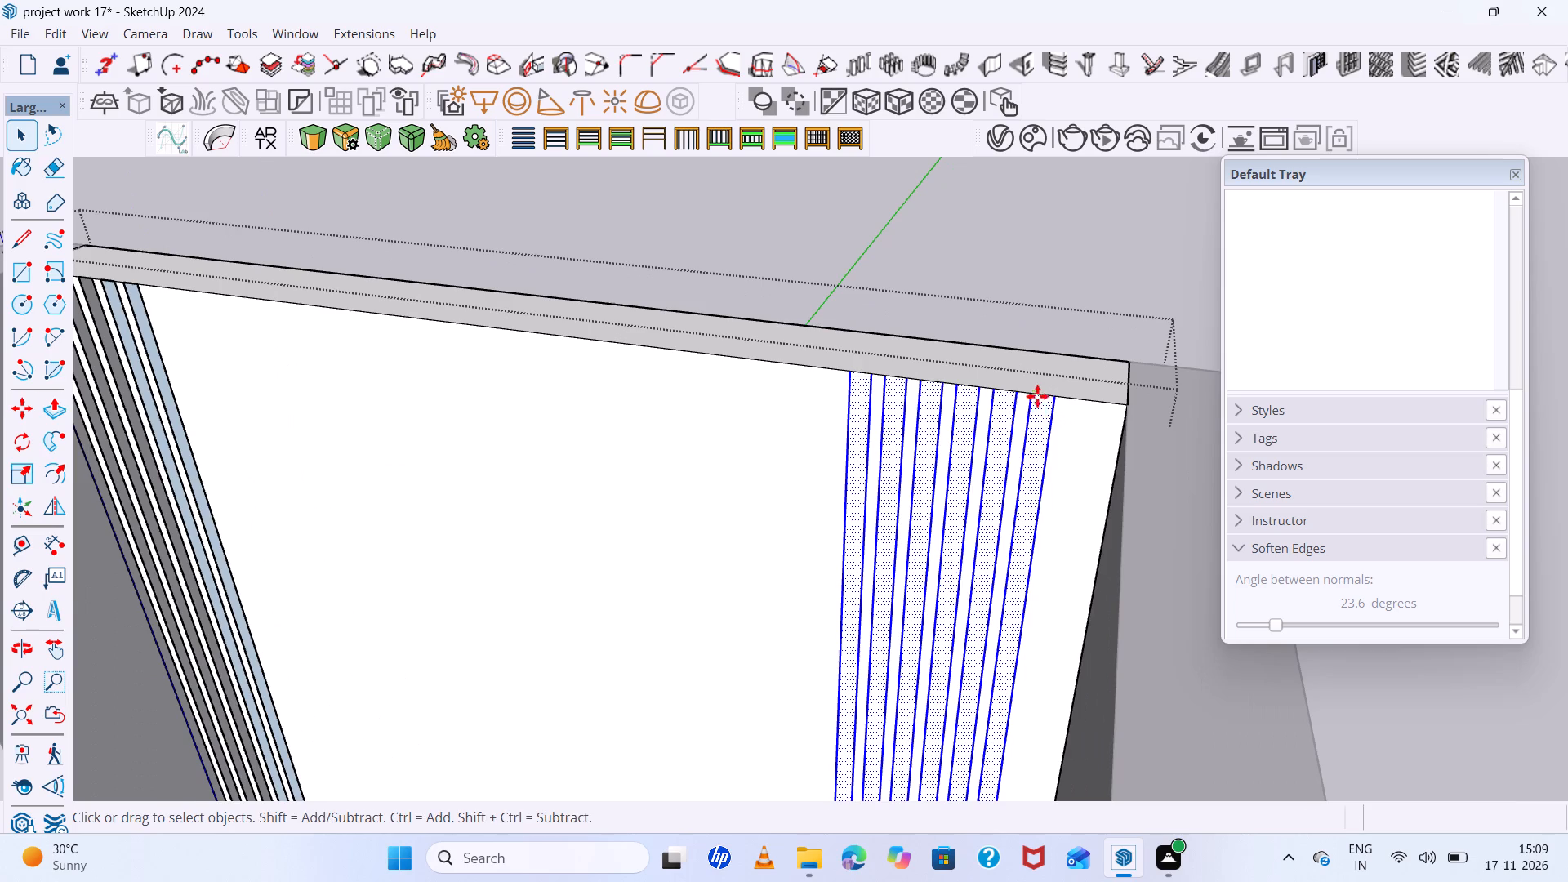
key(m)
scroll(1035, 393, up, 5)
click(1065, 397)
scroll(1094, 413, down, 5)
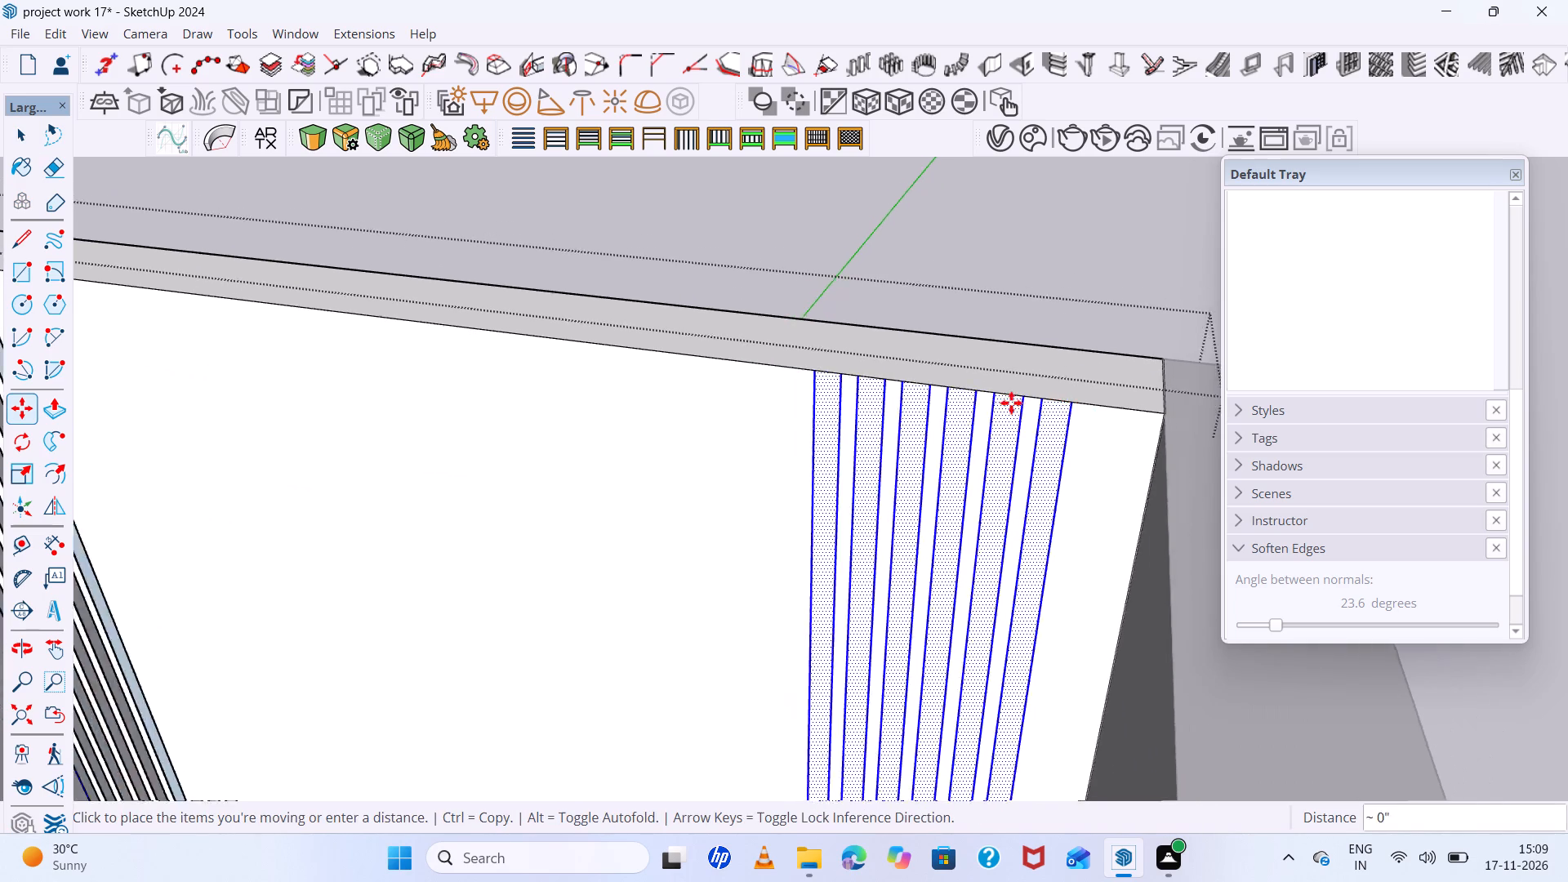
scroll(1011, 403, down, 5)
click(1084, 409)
Examine the slatted side panels in the reference photo and compare them with the modelled back wall.
scroll(803, 409, down, 6)
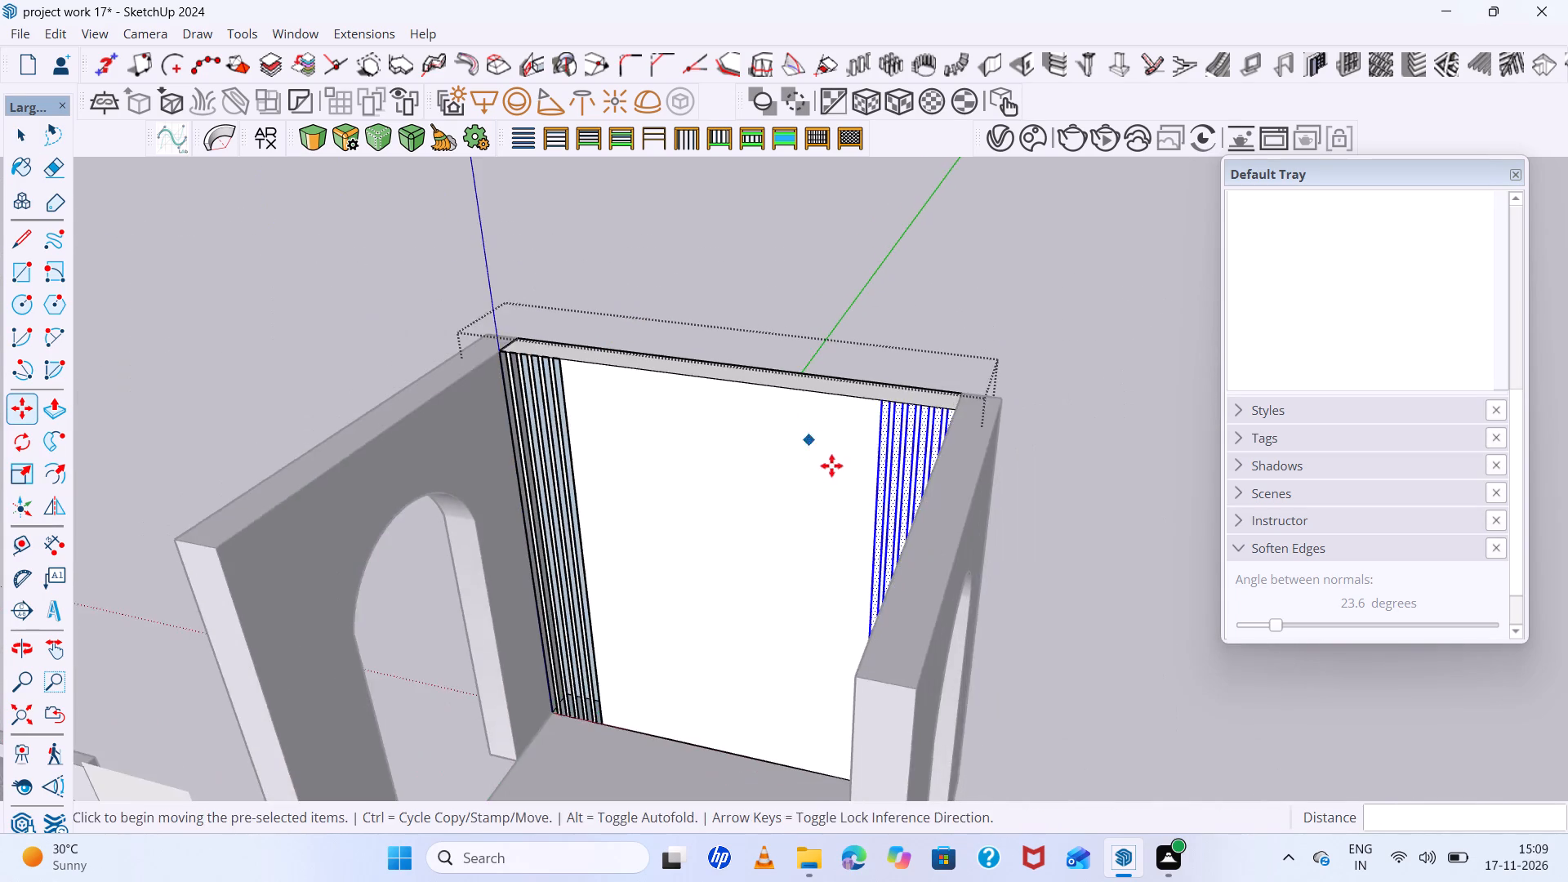
middle_drag(832, 466, 887, 343)
scroll(894, 363, down, 11)
scroll(808, 436, up, 11)
scroll(746, 385, down, 7)
middle_drag(858, 533, 933, 469)
scroll(346, 698, up, 17)
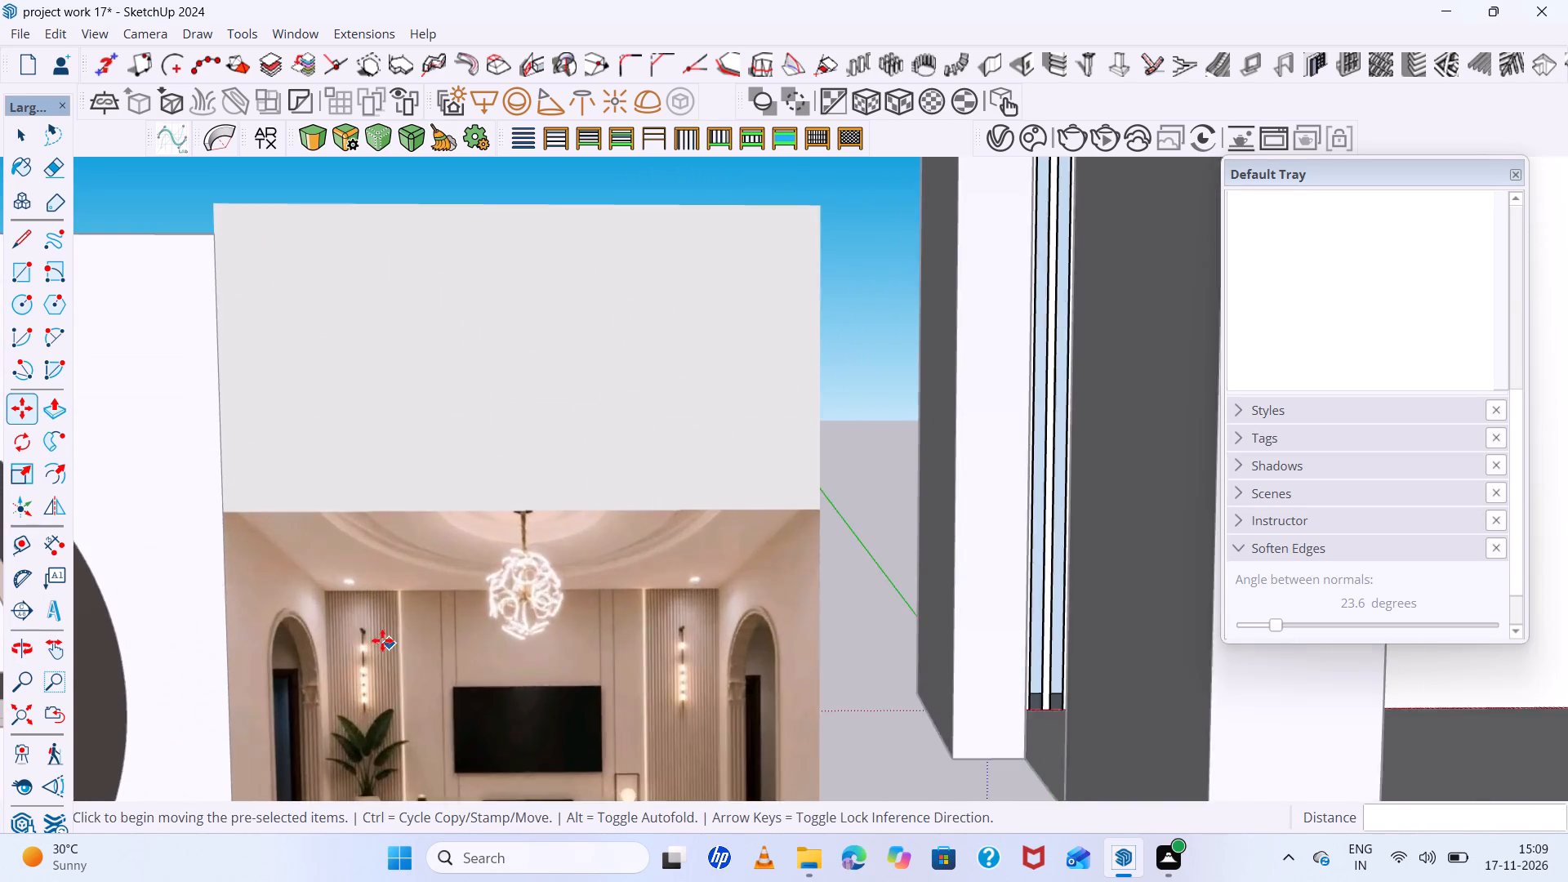
scroll(345, 638, down, 7)
scroll(330, 629, up, 1)
scroll(330, 629, down, 5)
scroll(384, 644, up, 17)
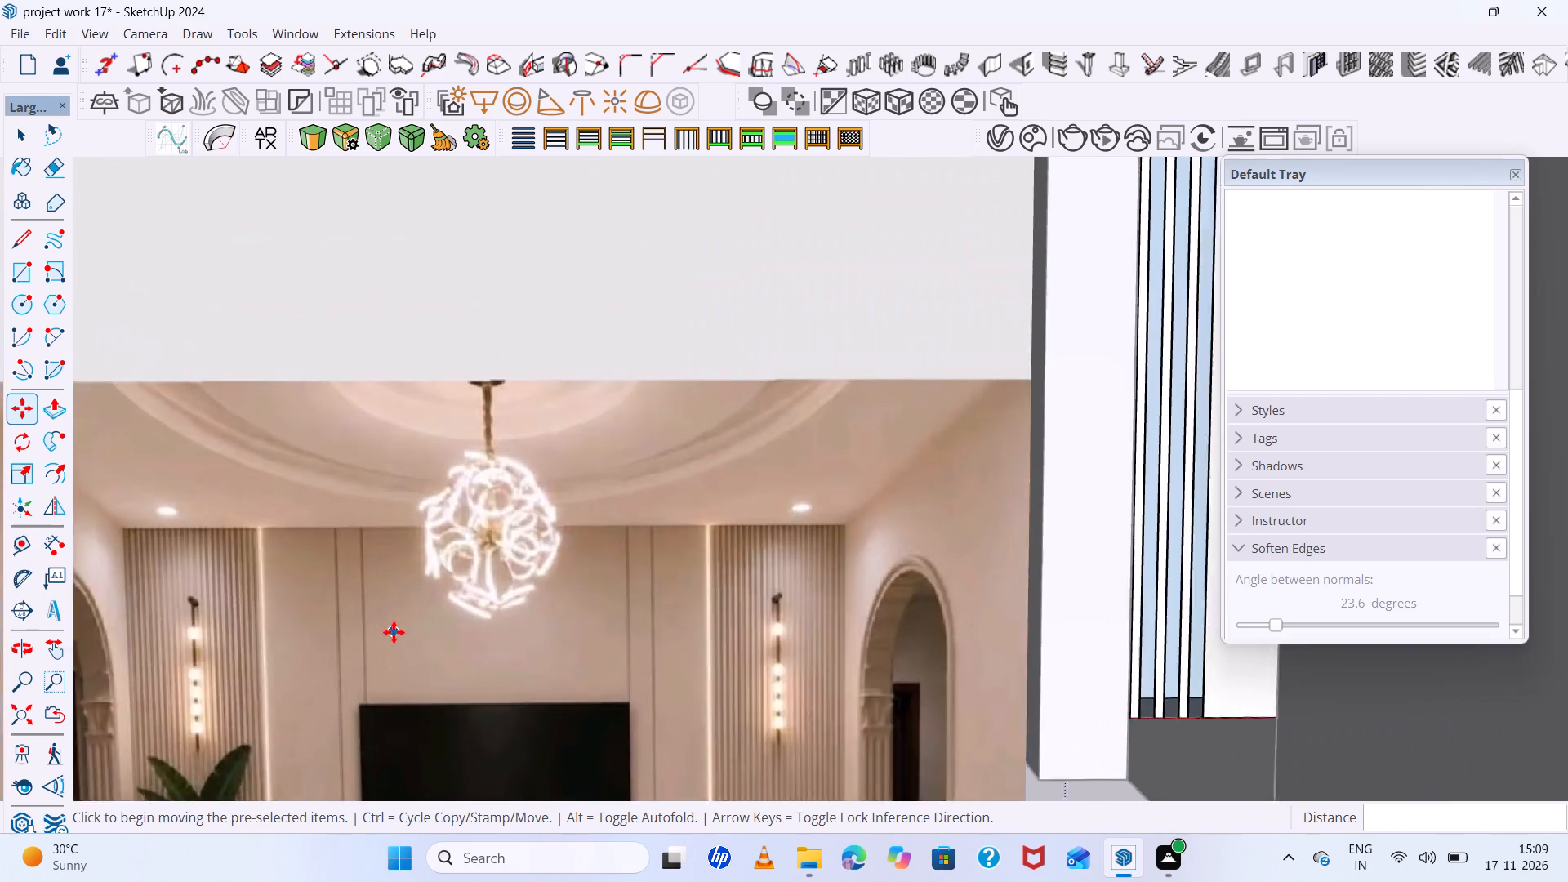
scroll(394, 630, down, 5)
middle_drag(394, 630, 394, 657)
key(space)
scroll(394, 656, down, 12)
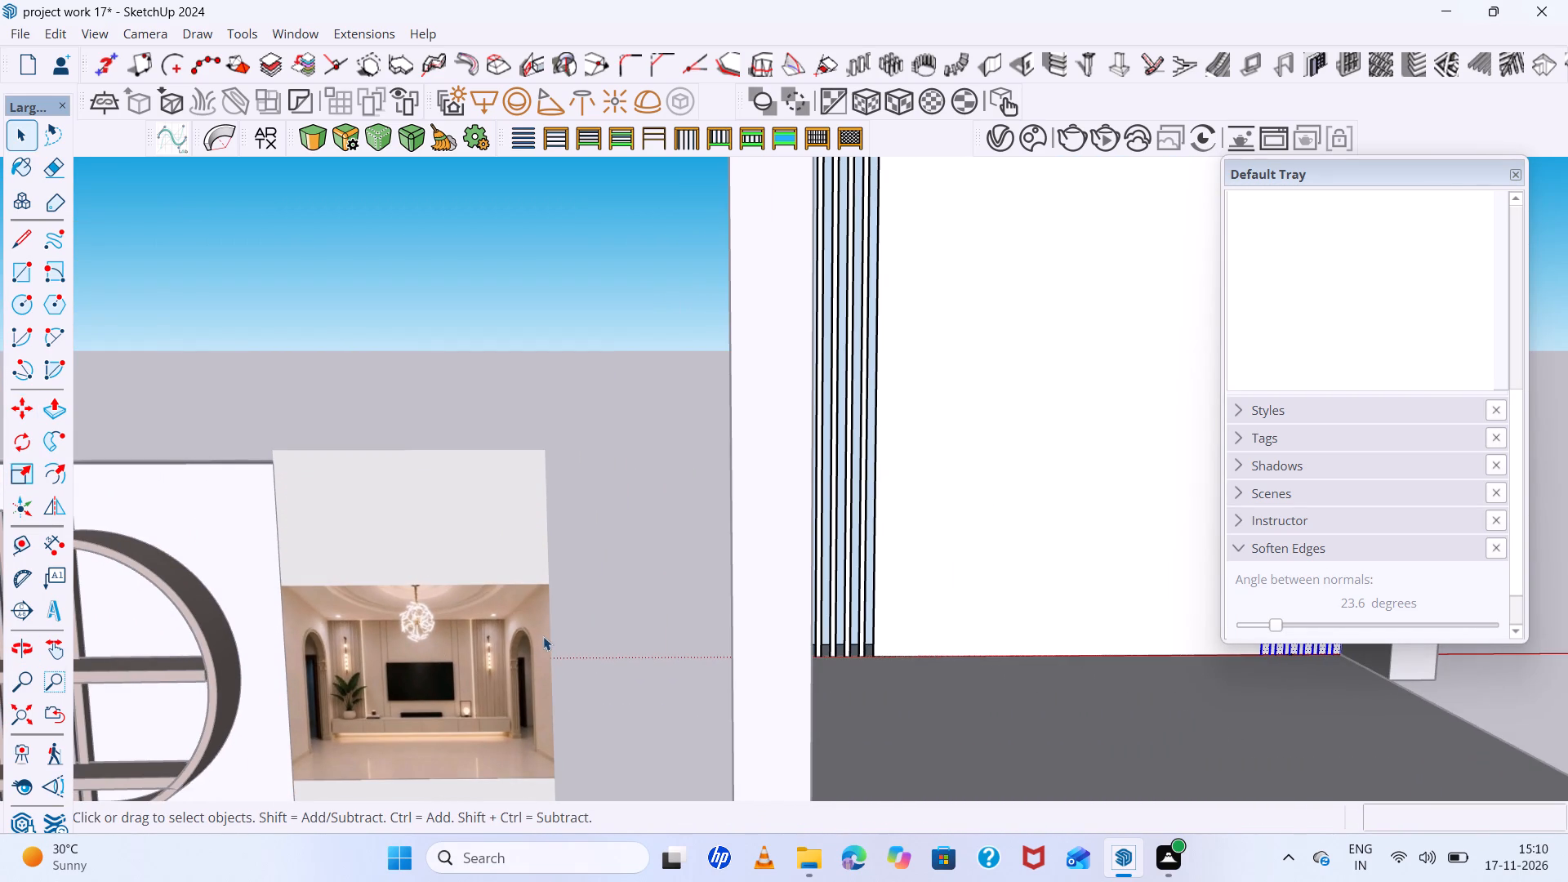
scroll(543, 636, up, 6)
scroll(596, 619, down, 6)
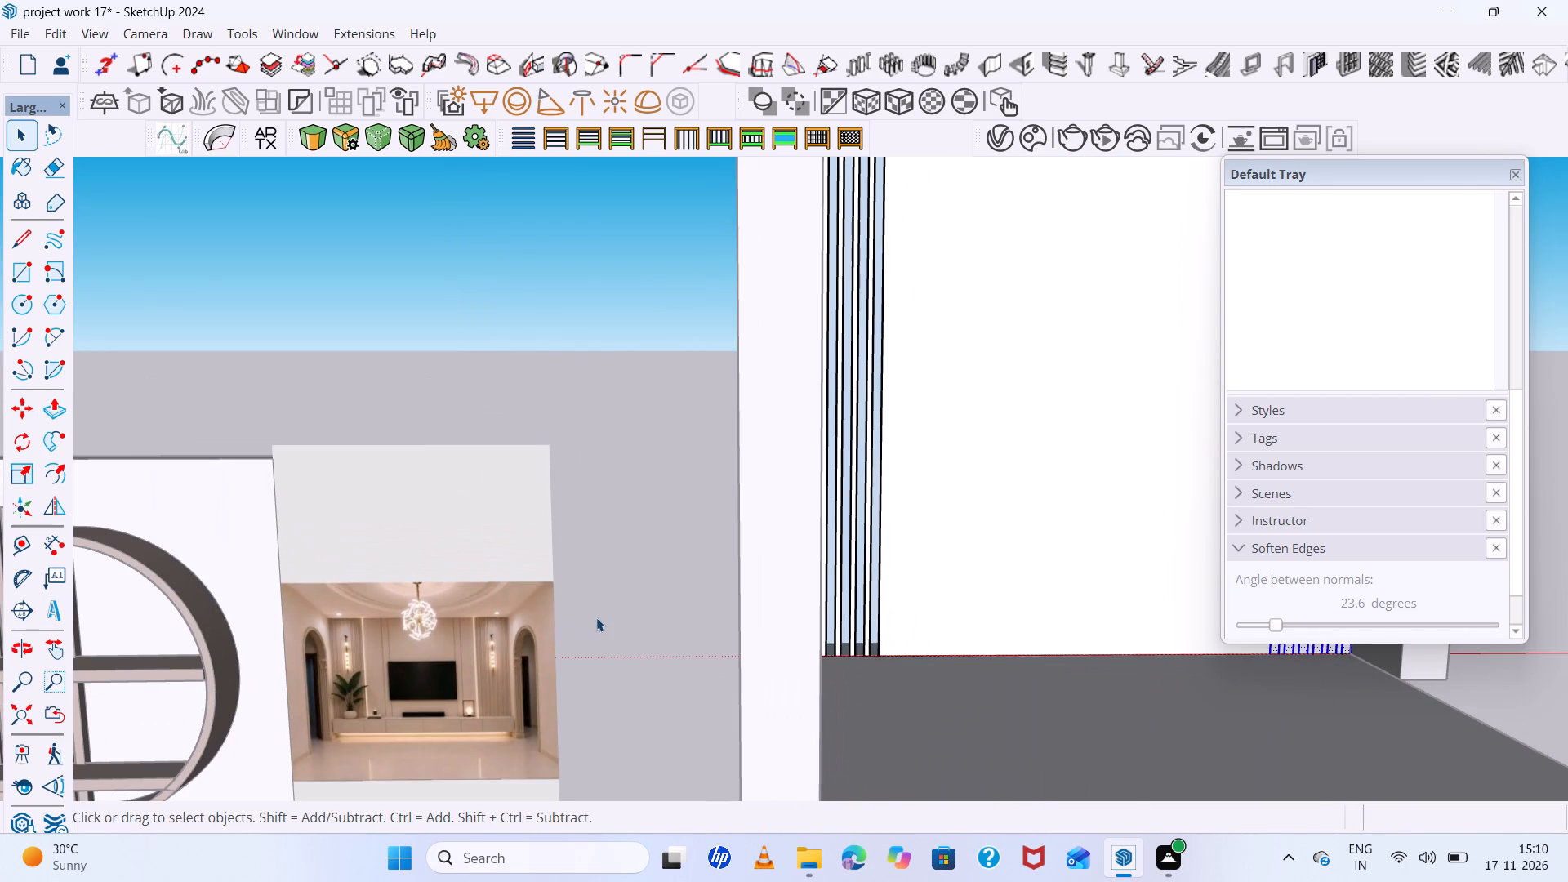
scroll(562, 614, down, 5)
scroll(958, 609, up, 2)
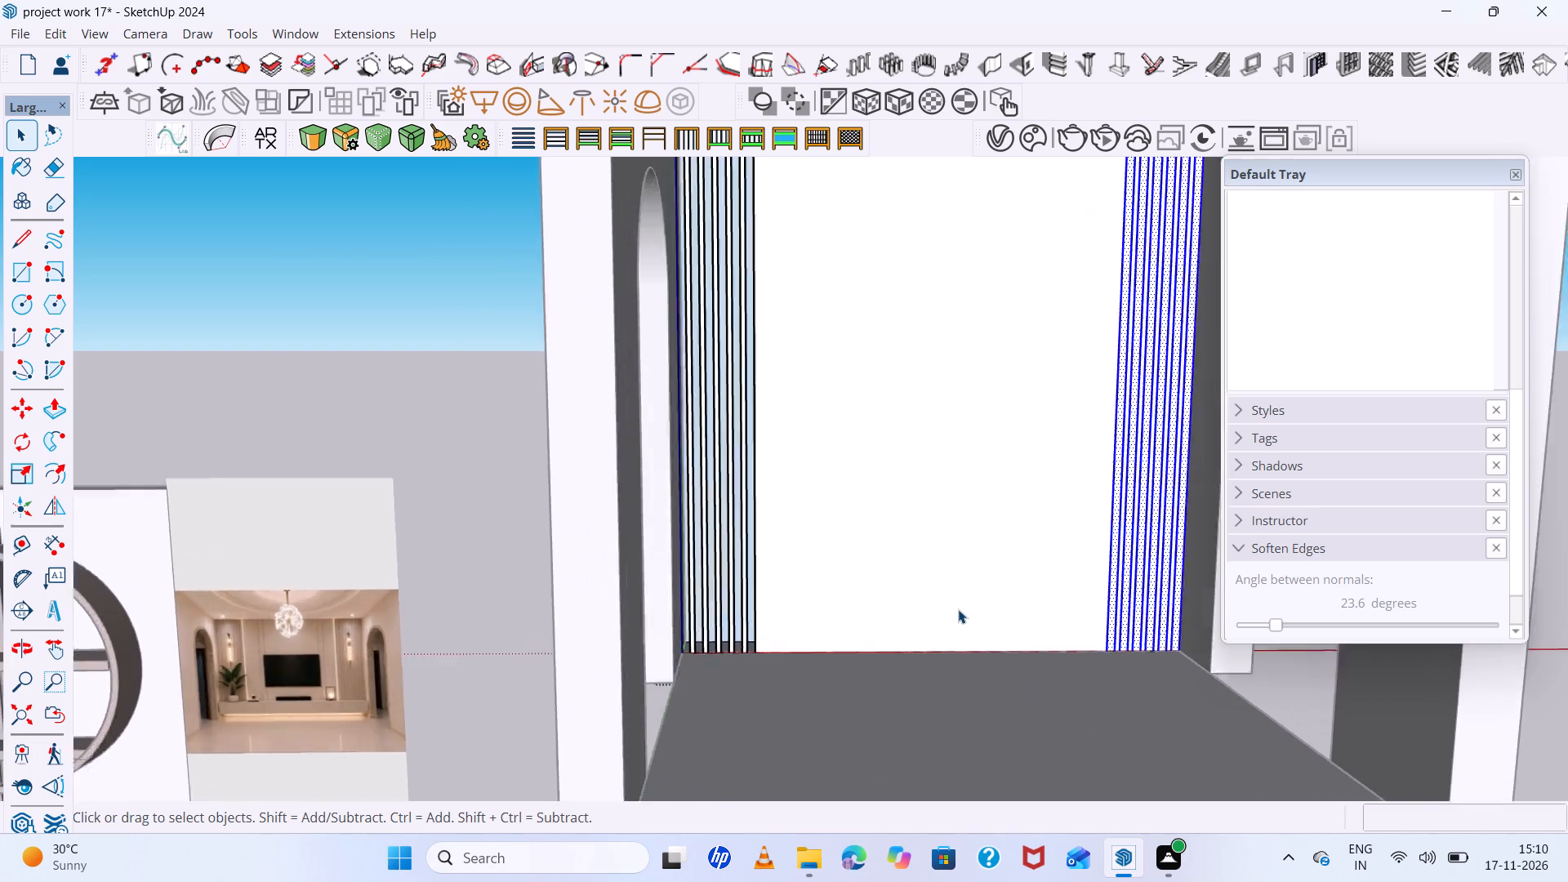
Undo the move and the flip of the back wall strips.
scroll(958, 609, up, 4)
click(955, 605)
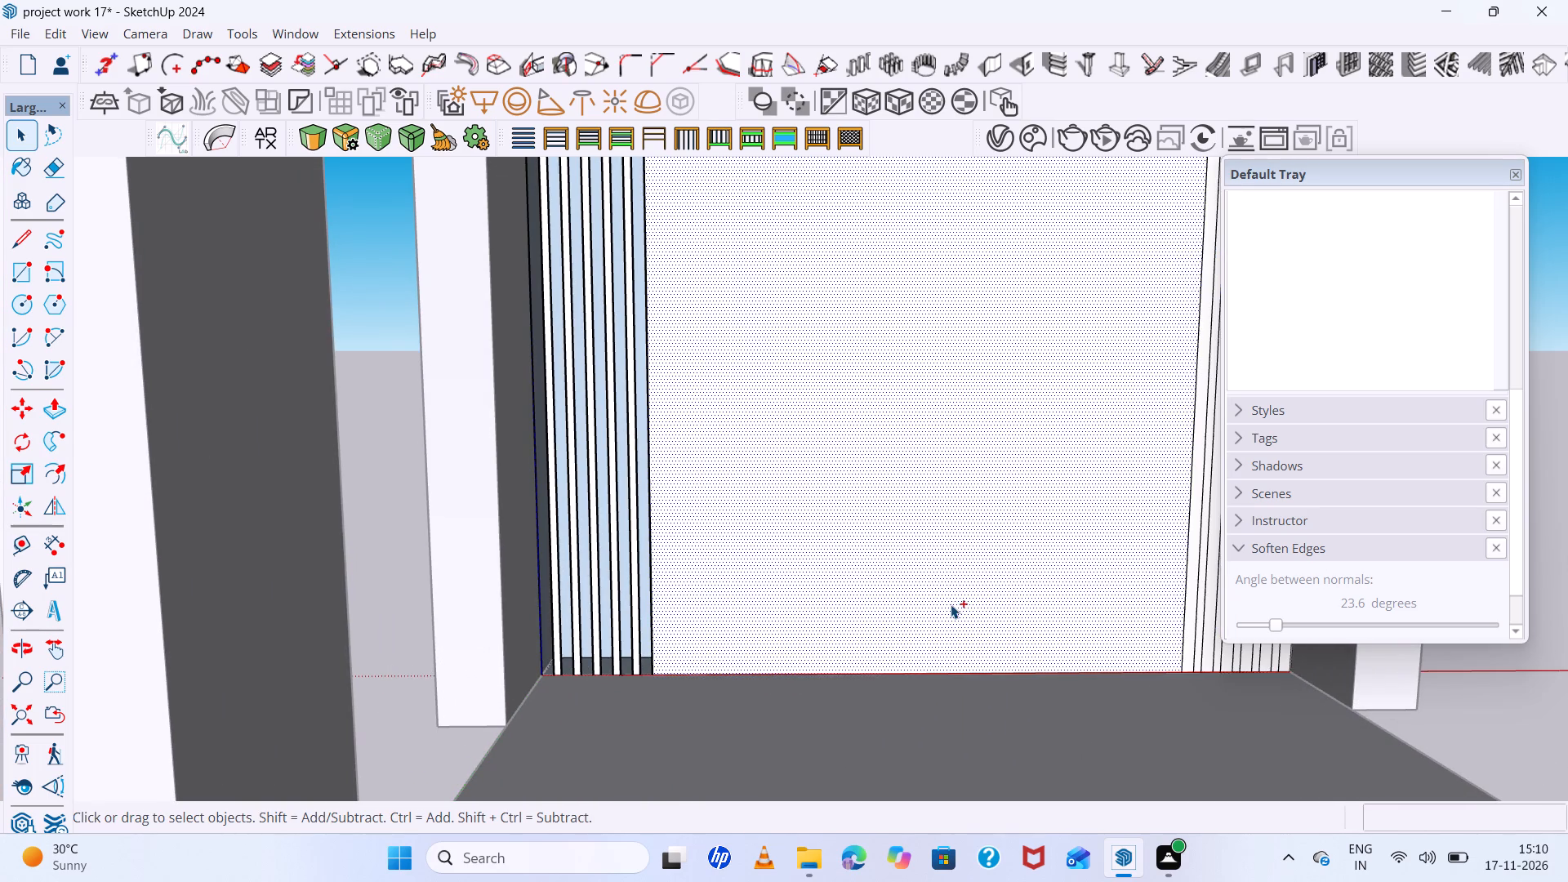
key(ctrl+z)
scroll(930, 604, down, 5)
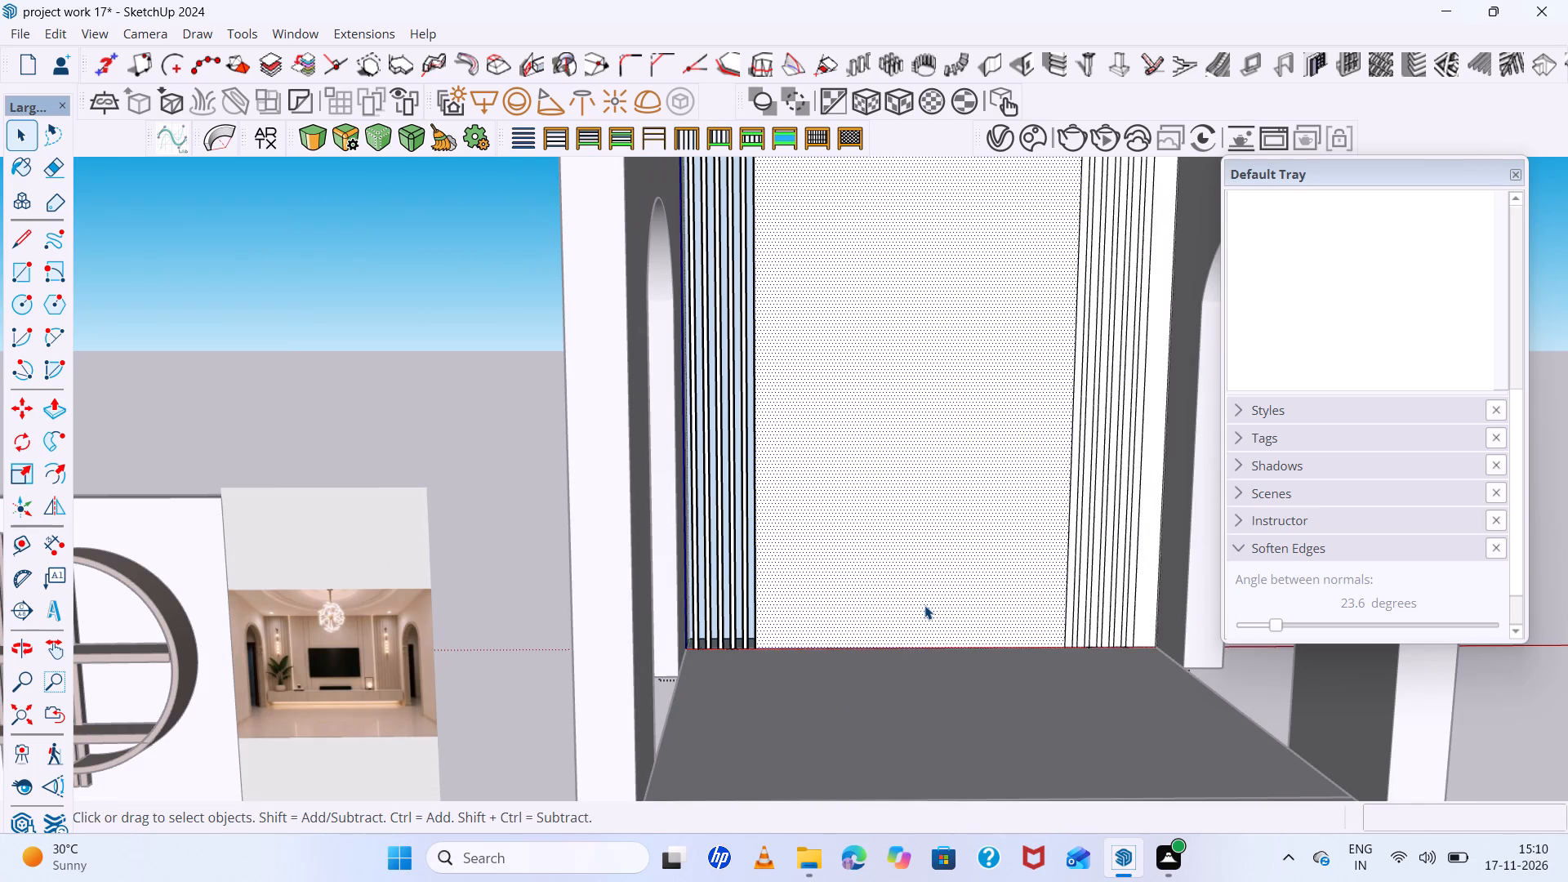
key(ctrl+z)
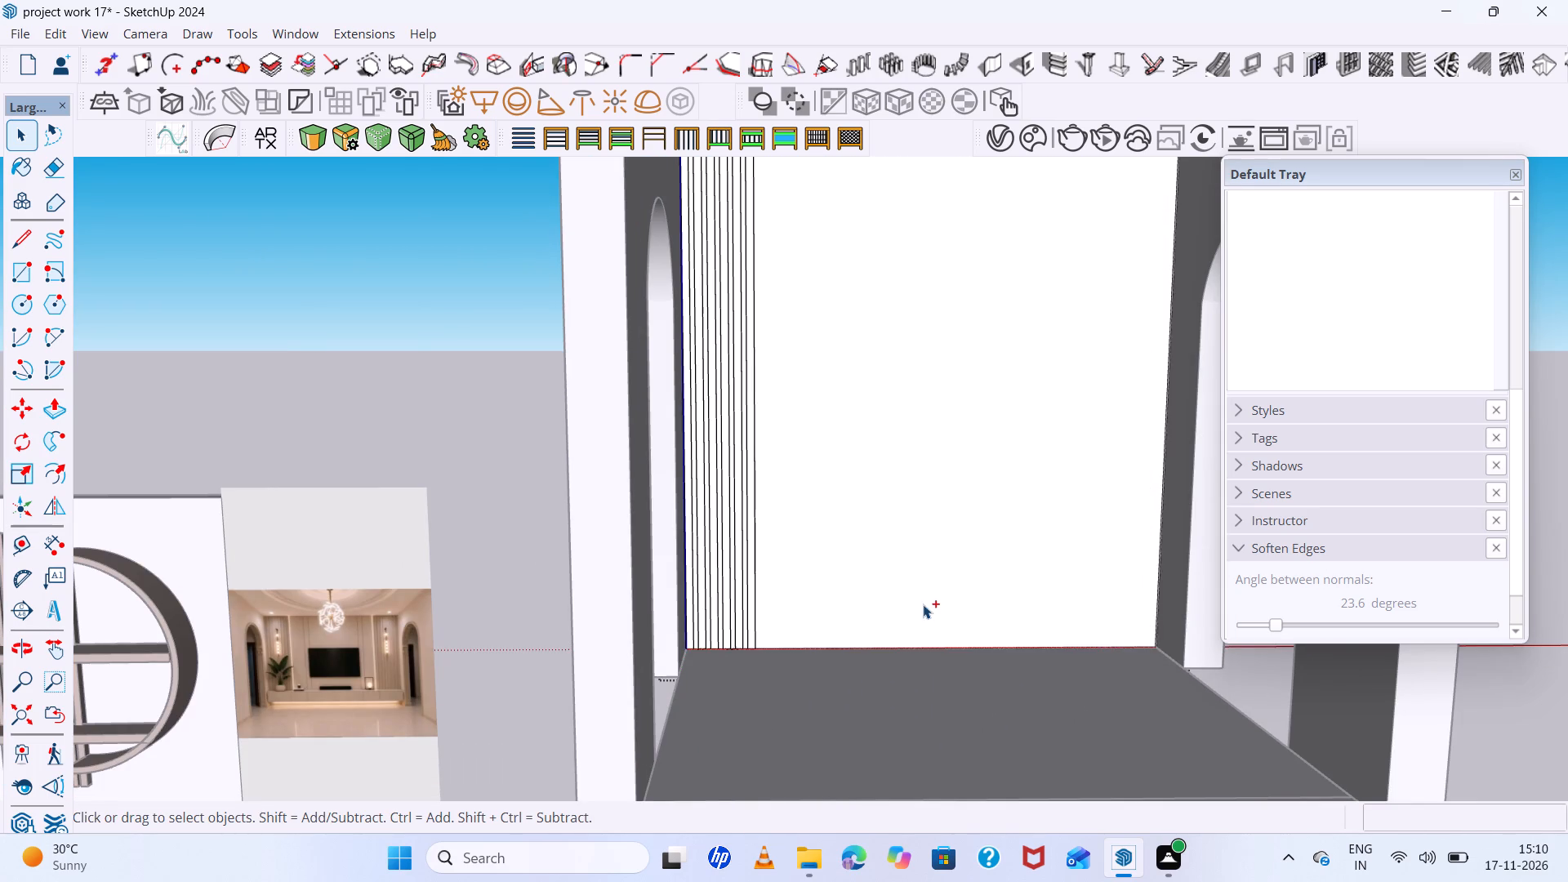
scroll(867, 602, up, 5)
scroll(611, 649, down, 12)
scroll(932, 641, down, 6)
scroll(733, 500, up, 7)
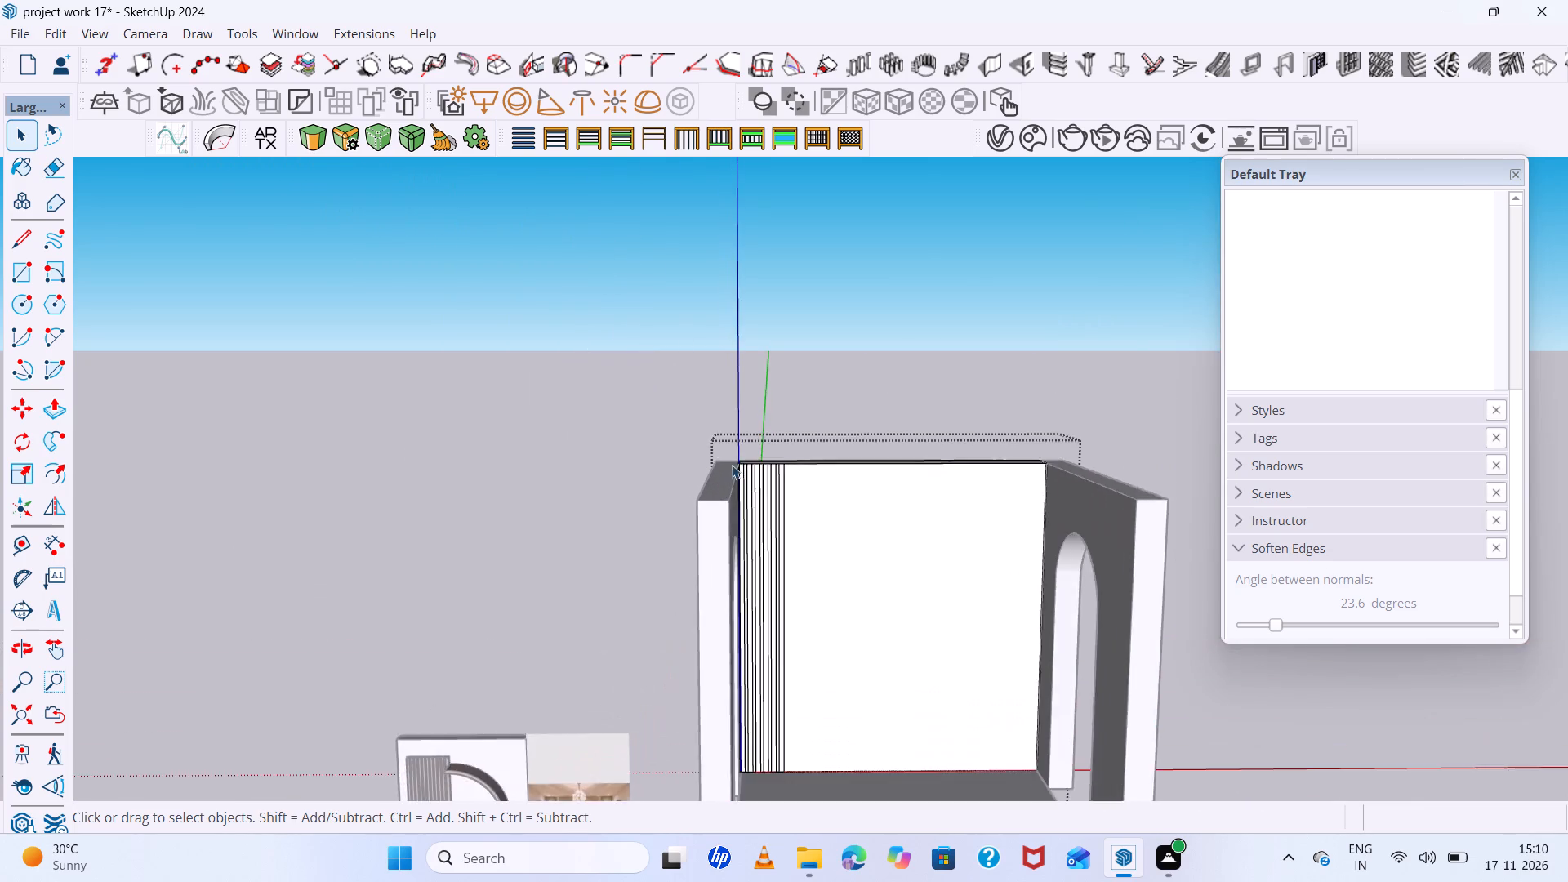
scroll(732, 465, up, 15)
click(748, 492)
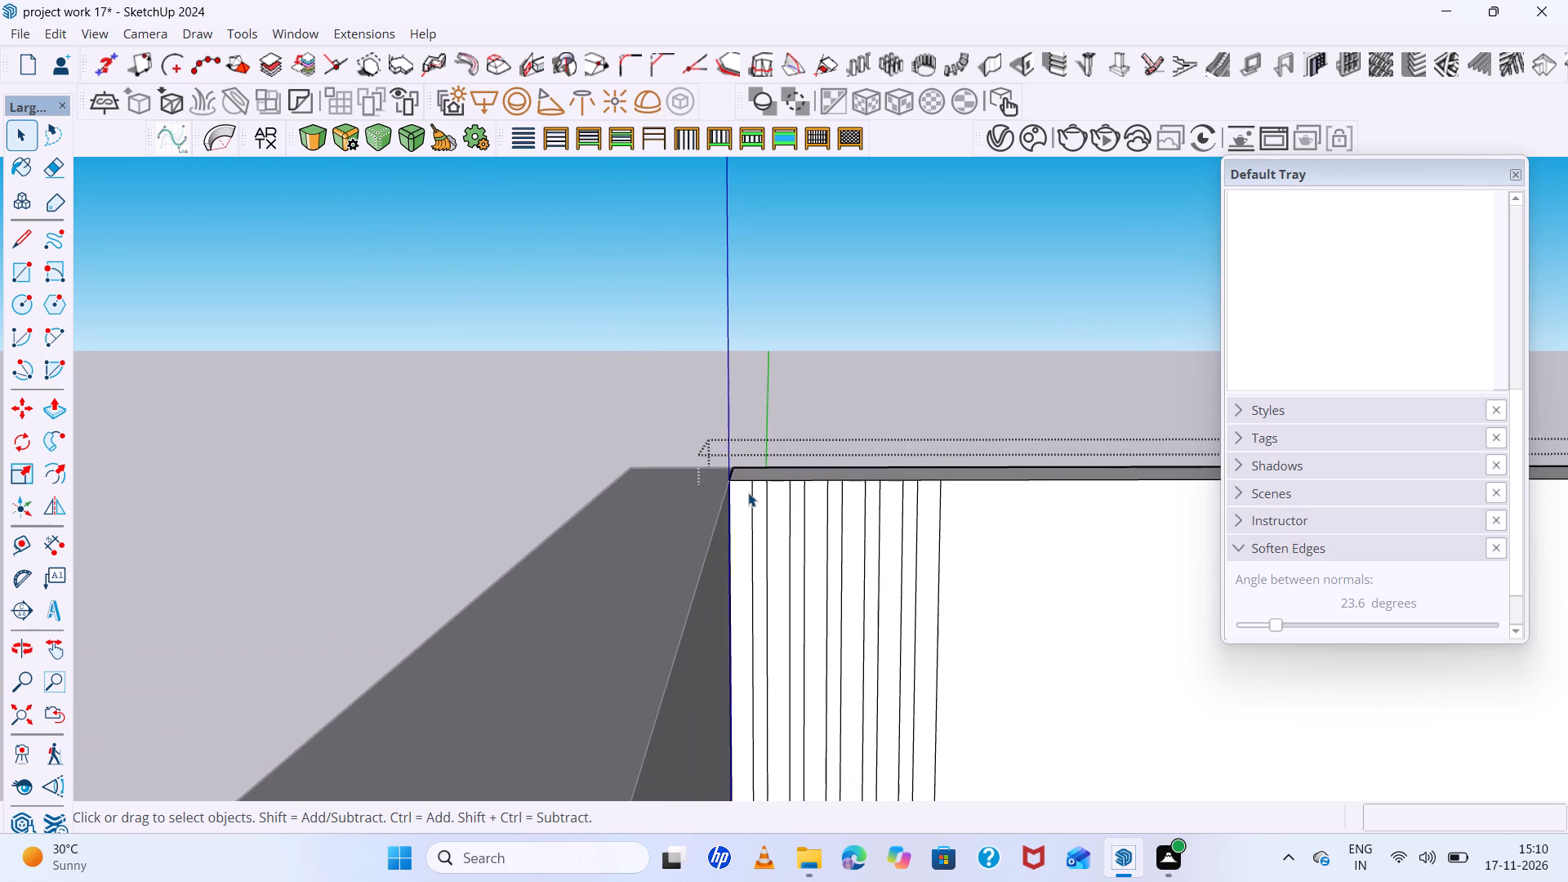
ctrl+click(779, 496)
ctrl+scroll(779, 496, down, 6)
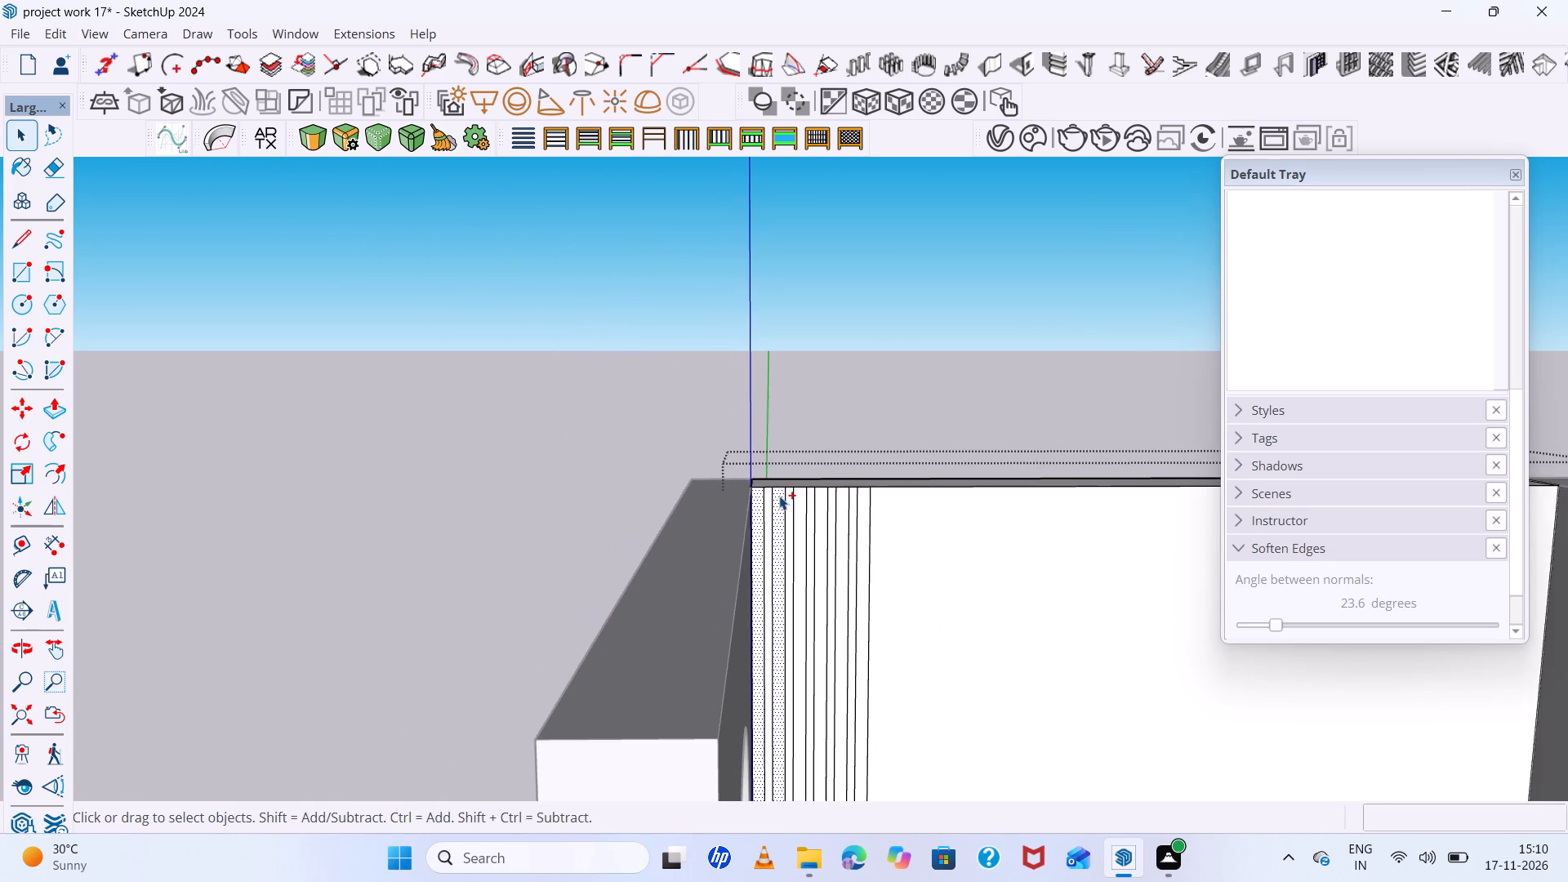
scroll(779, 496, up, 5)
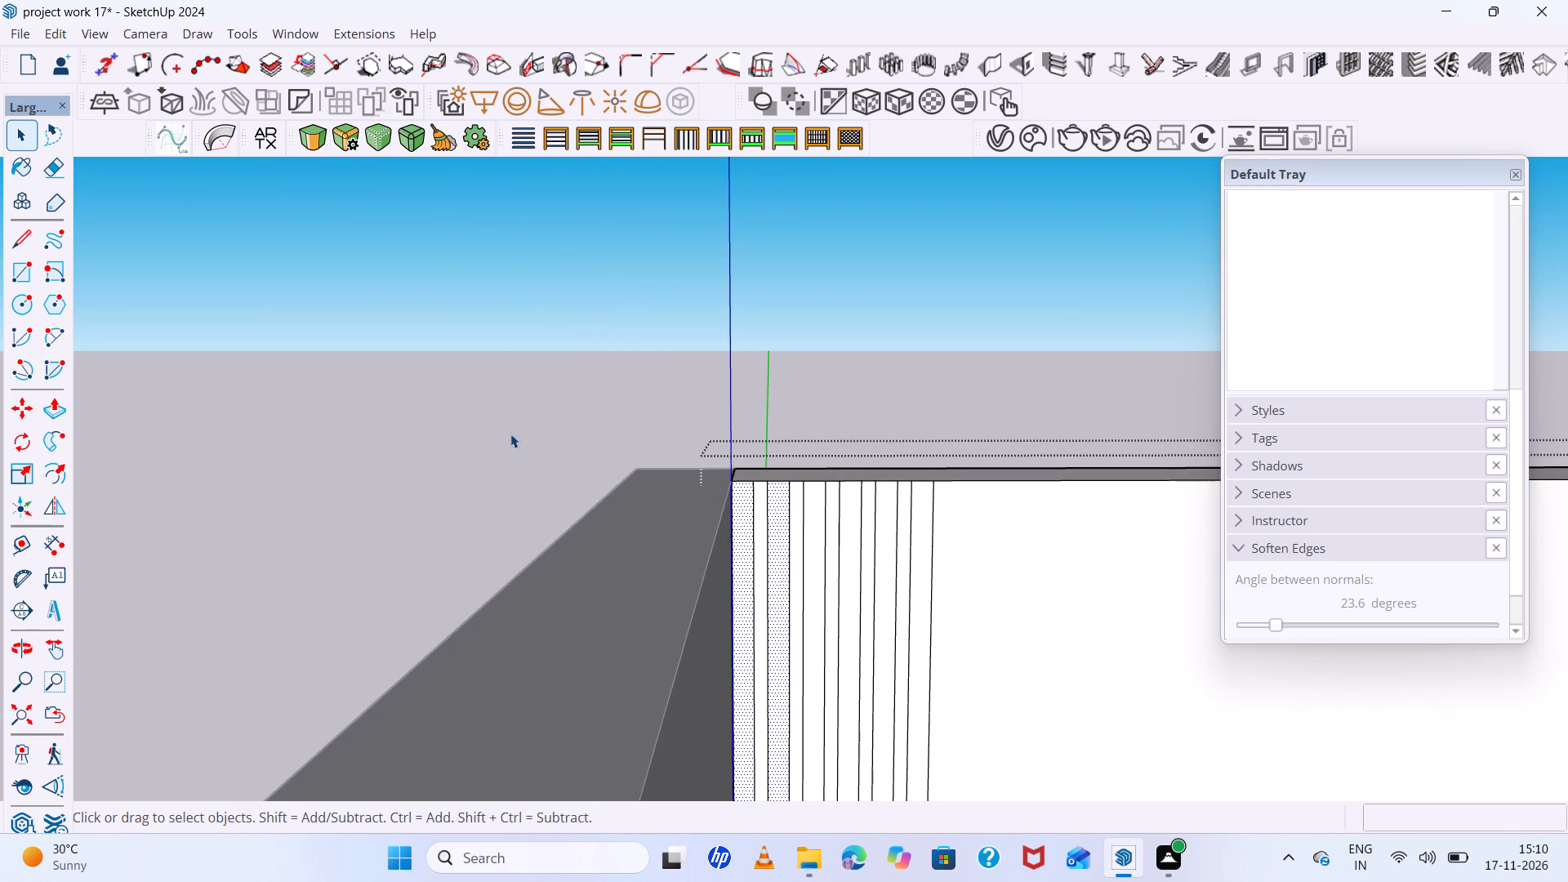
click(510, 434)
Copy the wide strip at the back wall's slatted corner about 9' 5" along the top edge into the opposite, unslatted corner.
scroll(763, 478, up, 5)
click(735, 497)
double_click(735, 497)
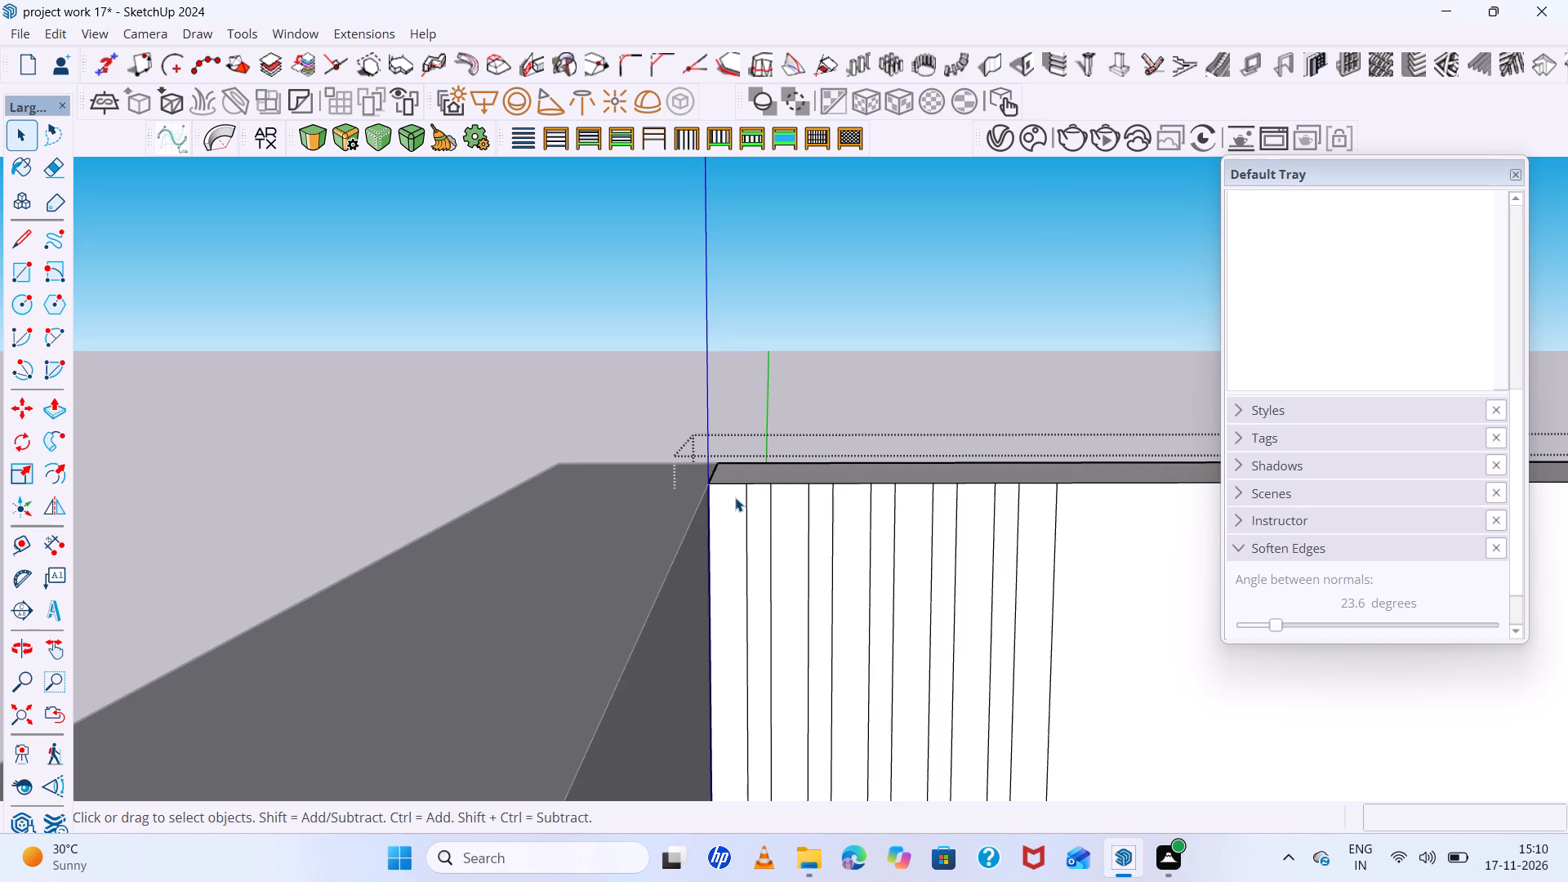
scroll(735, 497, up, 3)
click(735, 497)
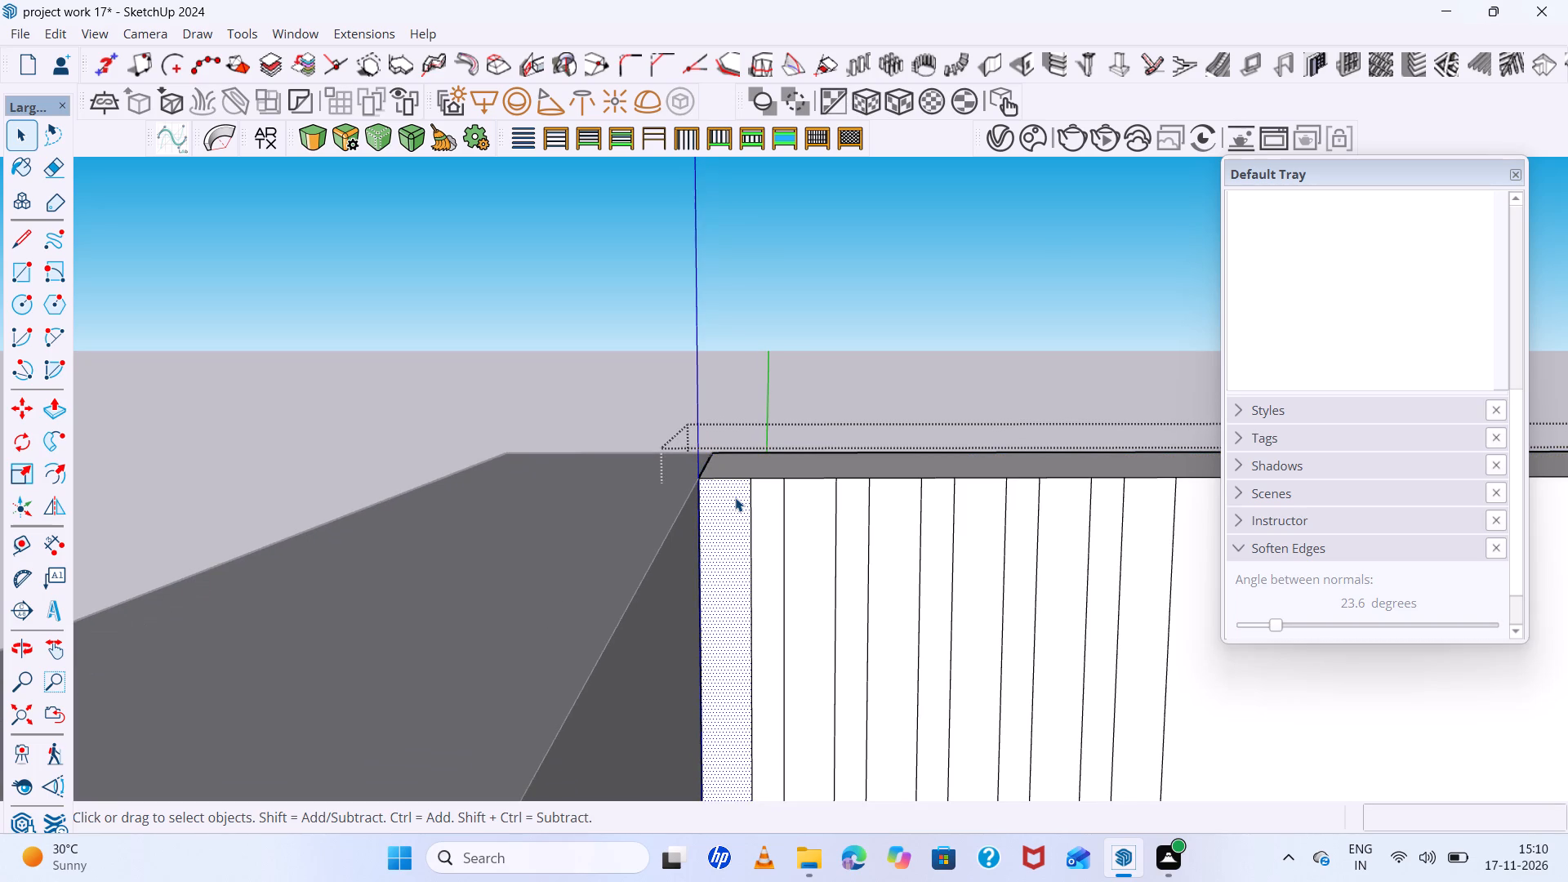
scroll(735, 497, down, 5)
key(m)
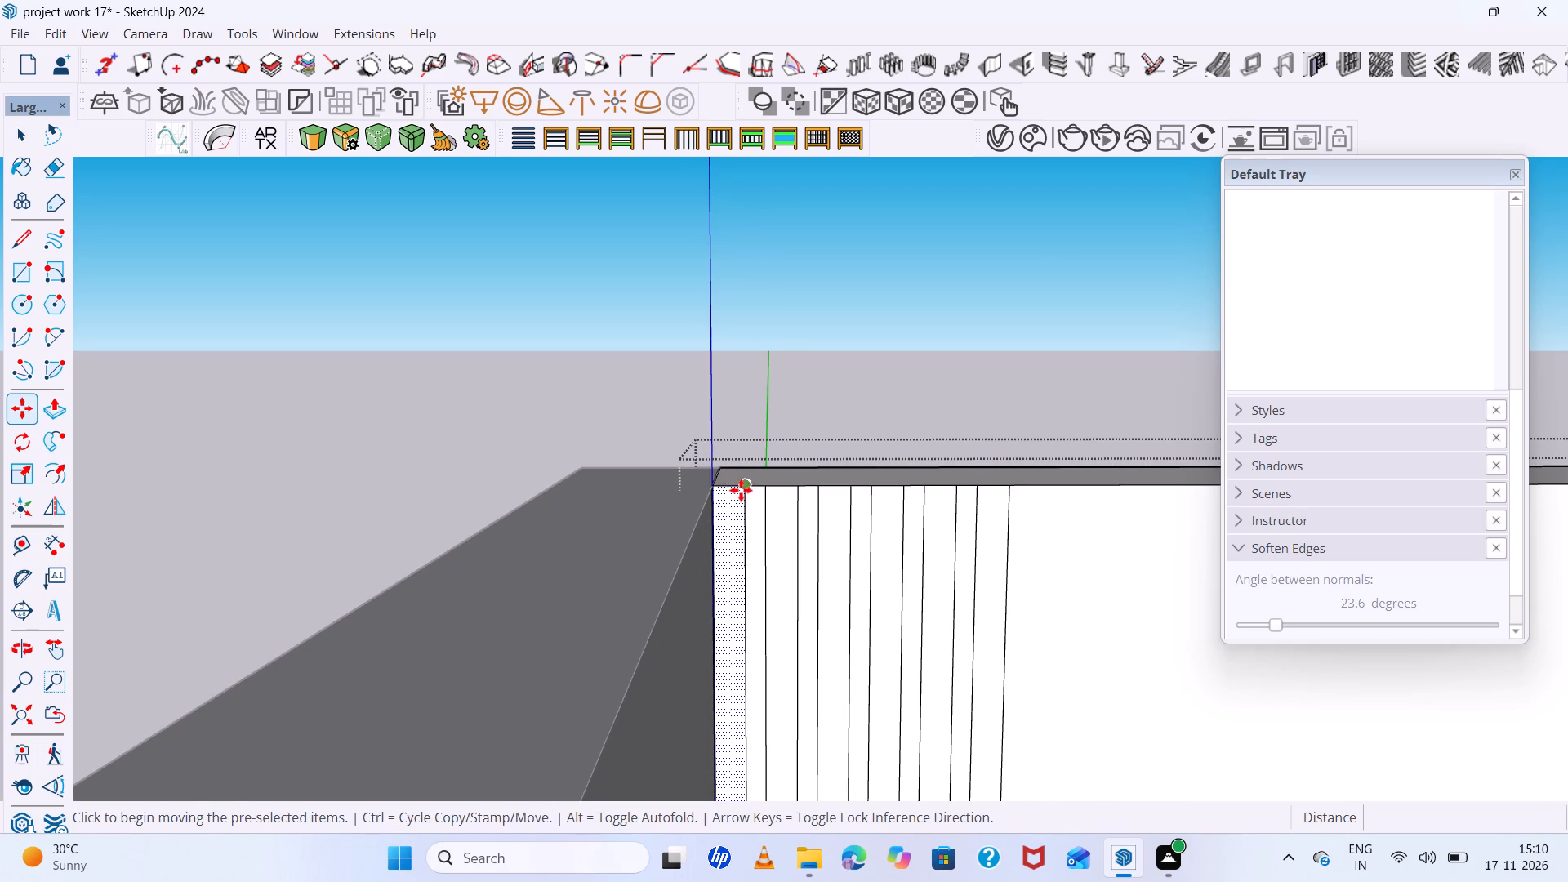
drag(743, 490, 809, 503)
scroll(825, 505, down, 6)
scroll(581, 488, down, 13)
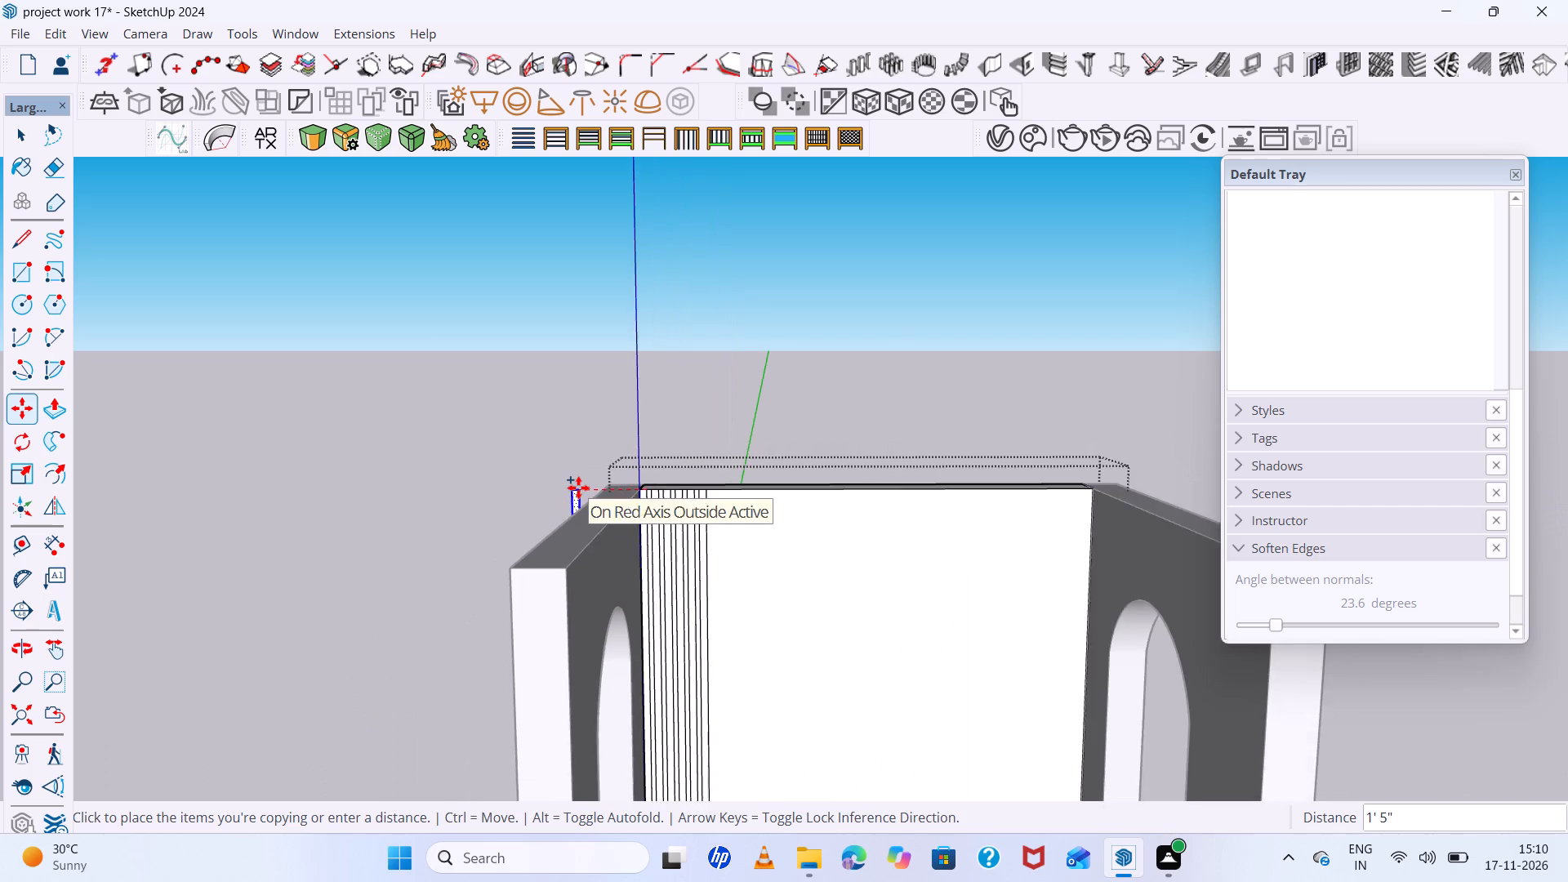
scroll(578, 488, down, 3)
scroll(972, 496, up, 10)
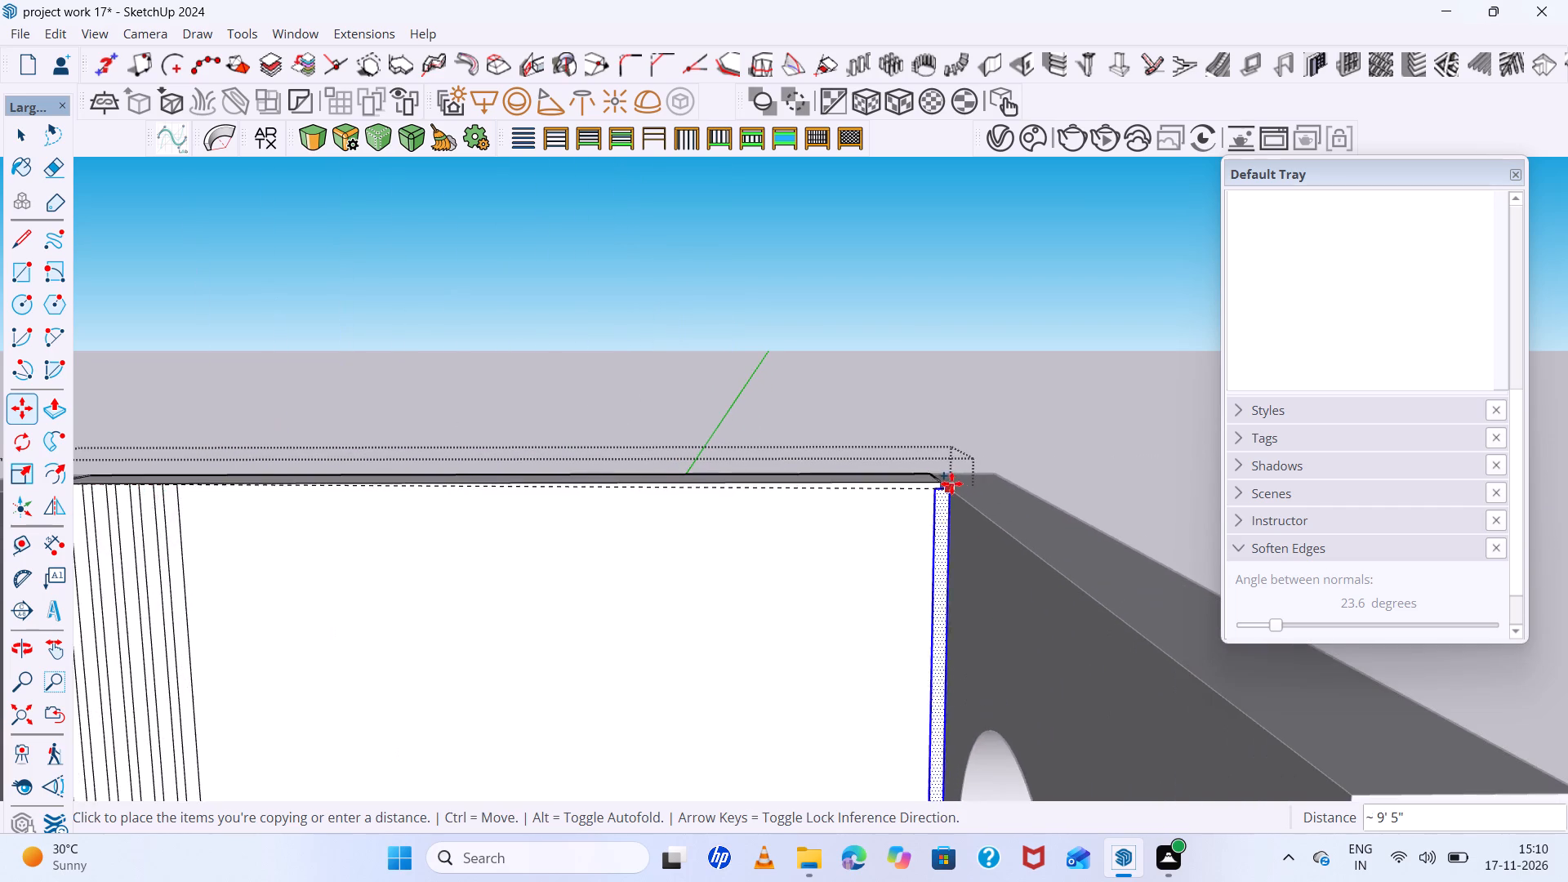
scroll(951, 483, up, 4)
click(931, 477)
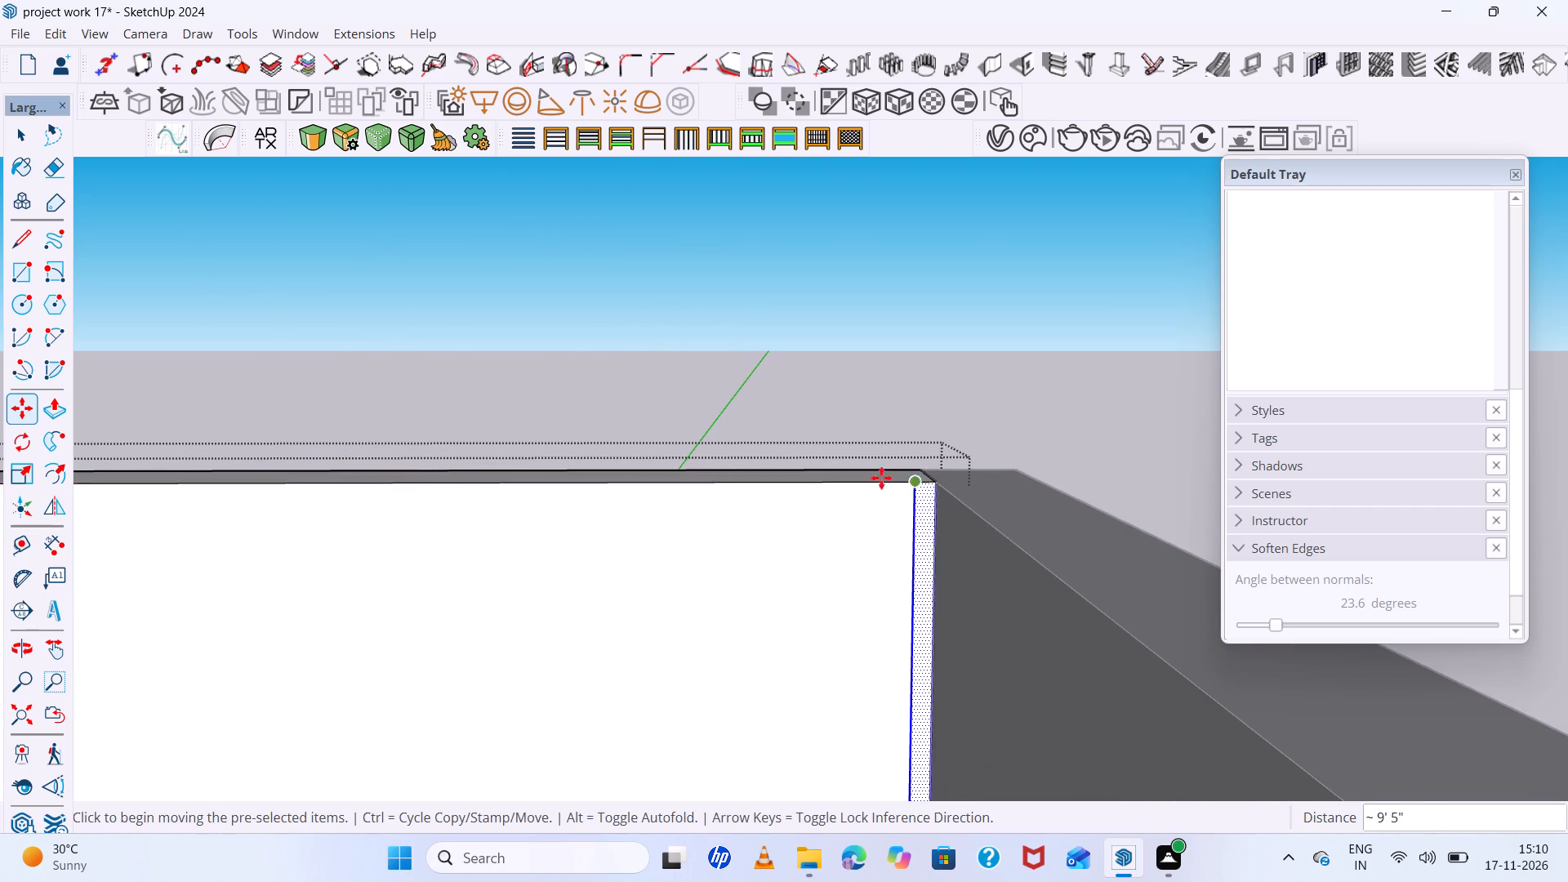
Copy the narrow strip beside the original corner strip across the back wall, placing it against the inner edge of the newly copied corner strip.
scroll(849, 479, down, 5)
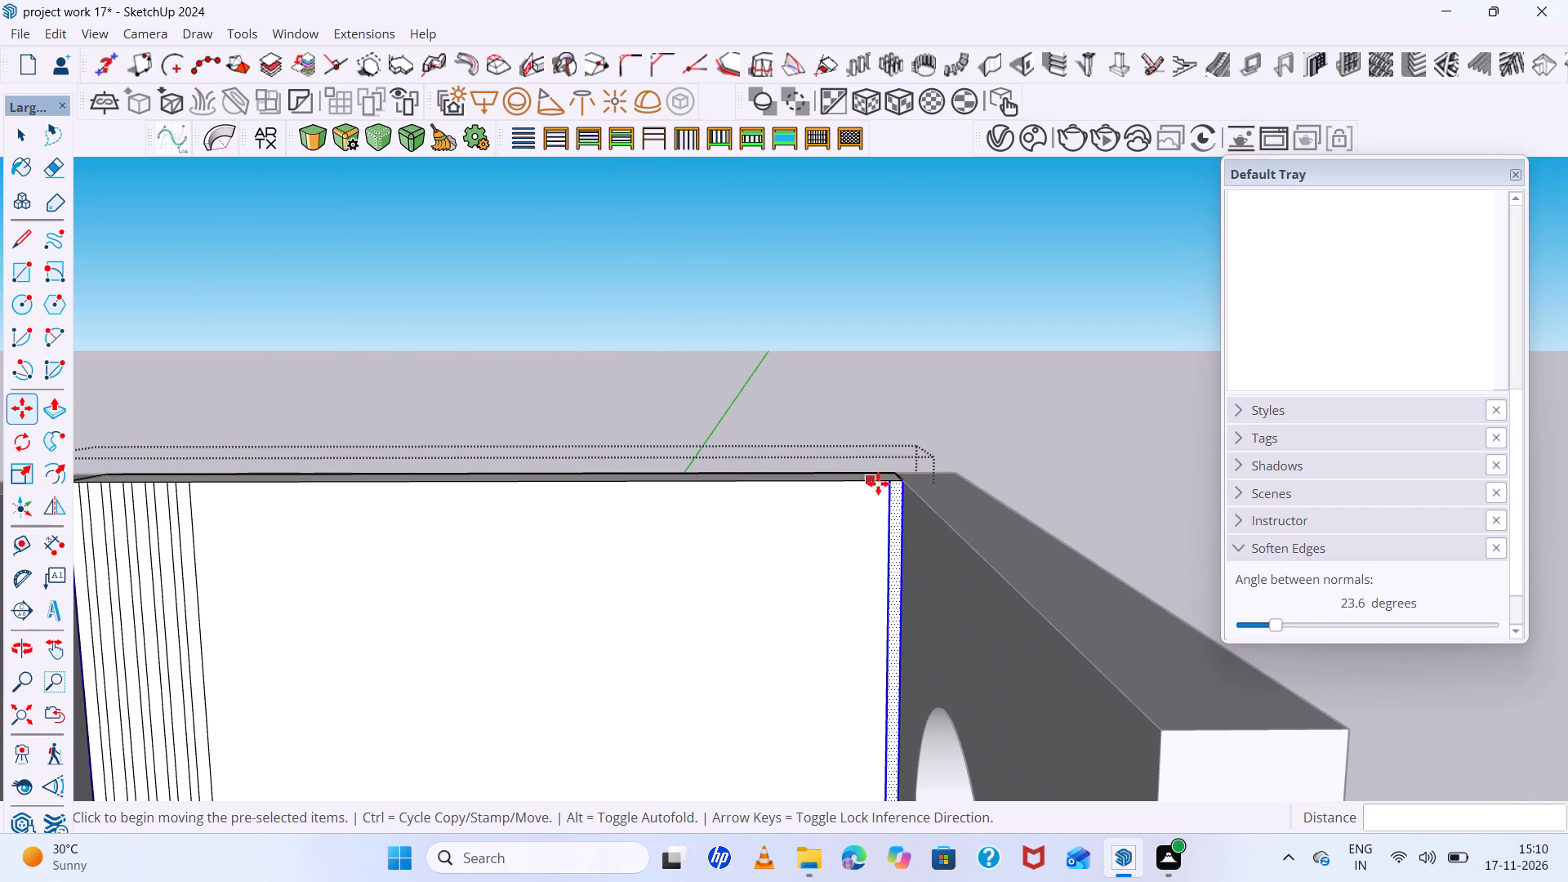
scroll(881, 483, up, 4)
scroll(919, 479, down, 5)
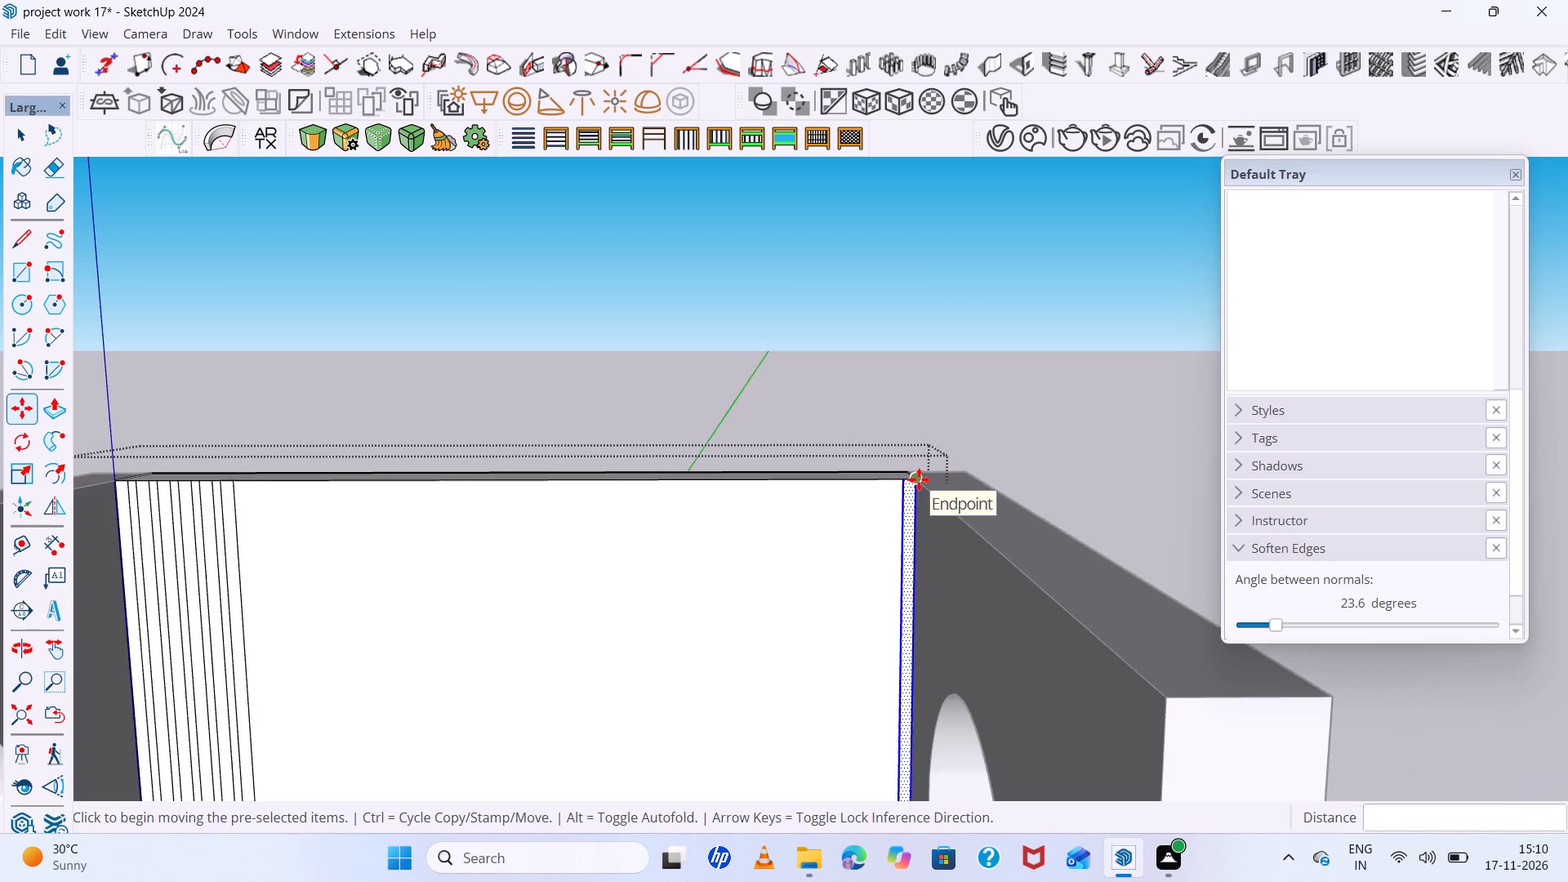
scroll(918, 479, down, 5)
scroll(443, 485, up, 14)
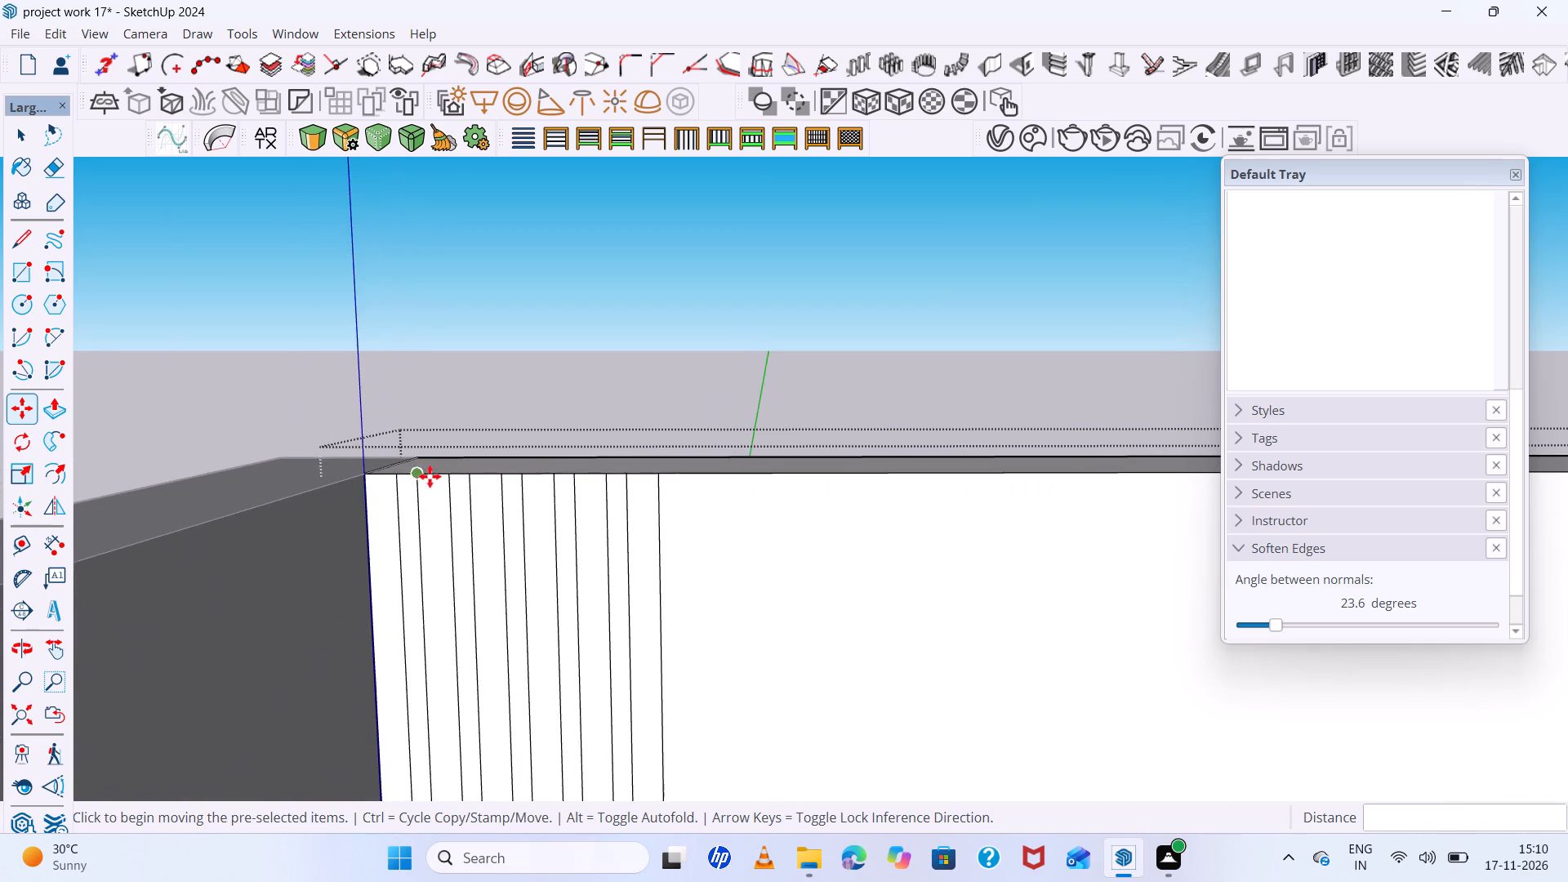
scroll(443, 471, down, 4)
scroll(429, 479, up, 4)
key(space)
click(413, 487)
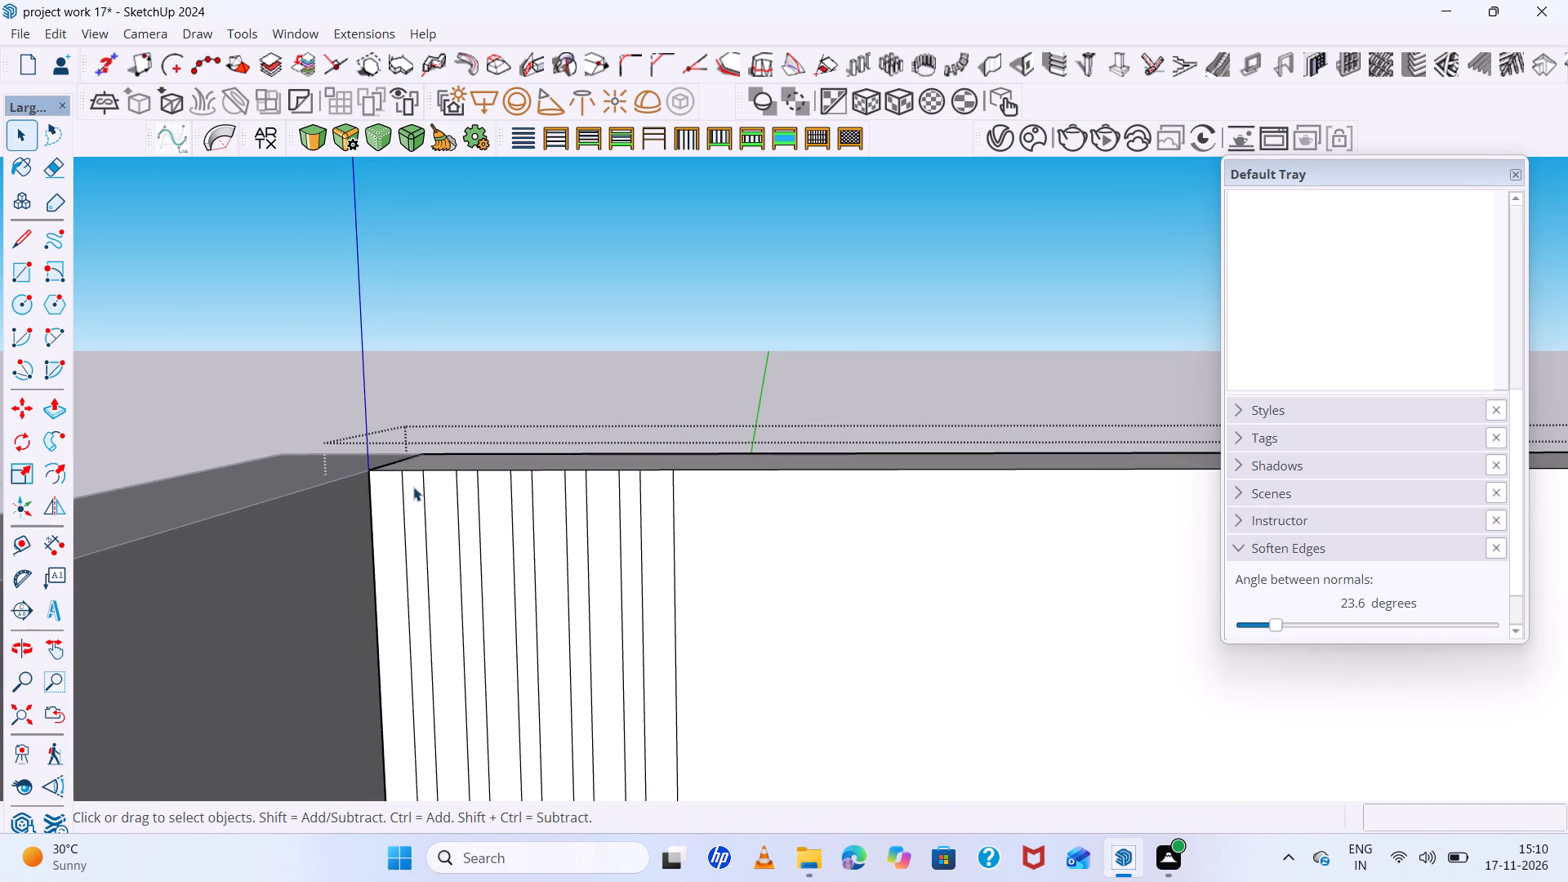
key(m)
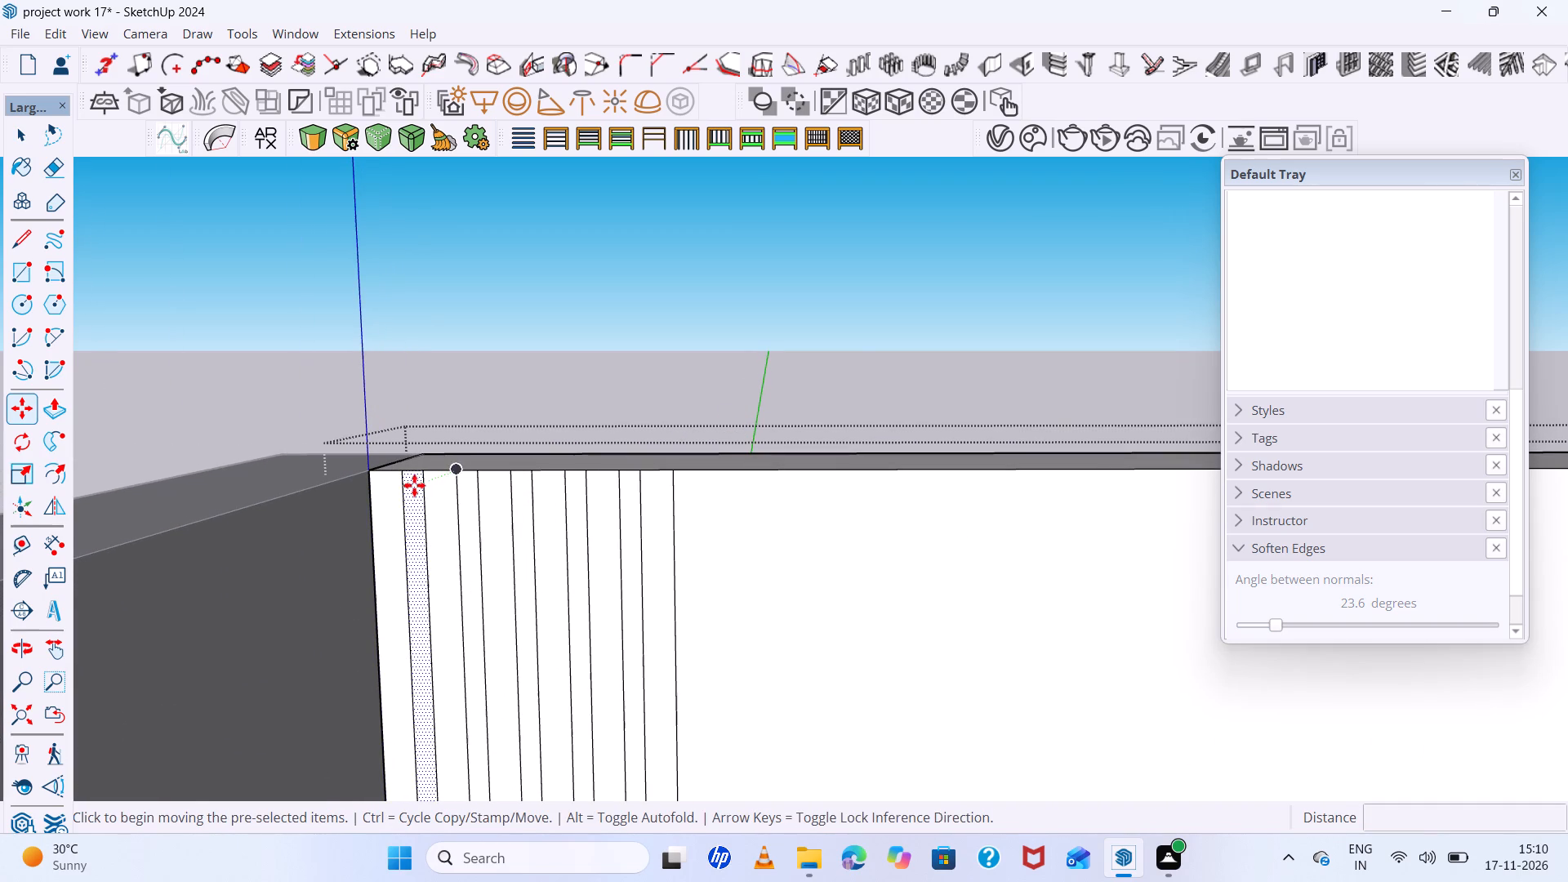
scroll(408, 485, up, 5)
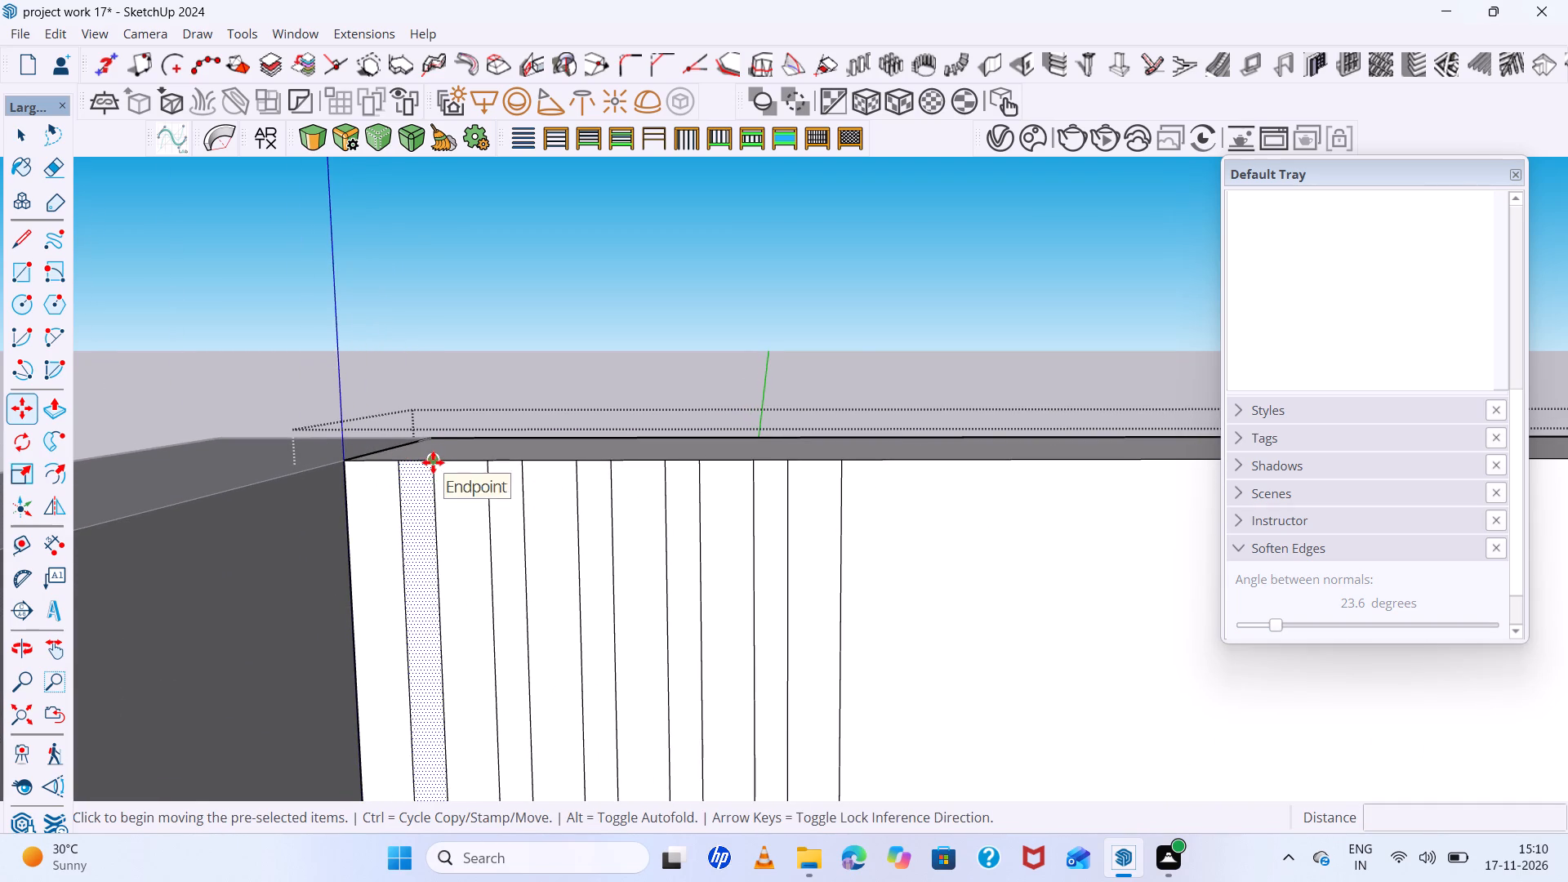
ctrl+drag(433, 462, 467, 477)
scroll(698, 507, down, 20)
scroll(698, 507, down, 7)
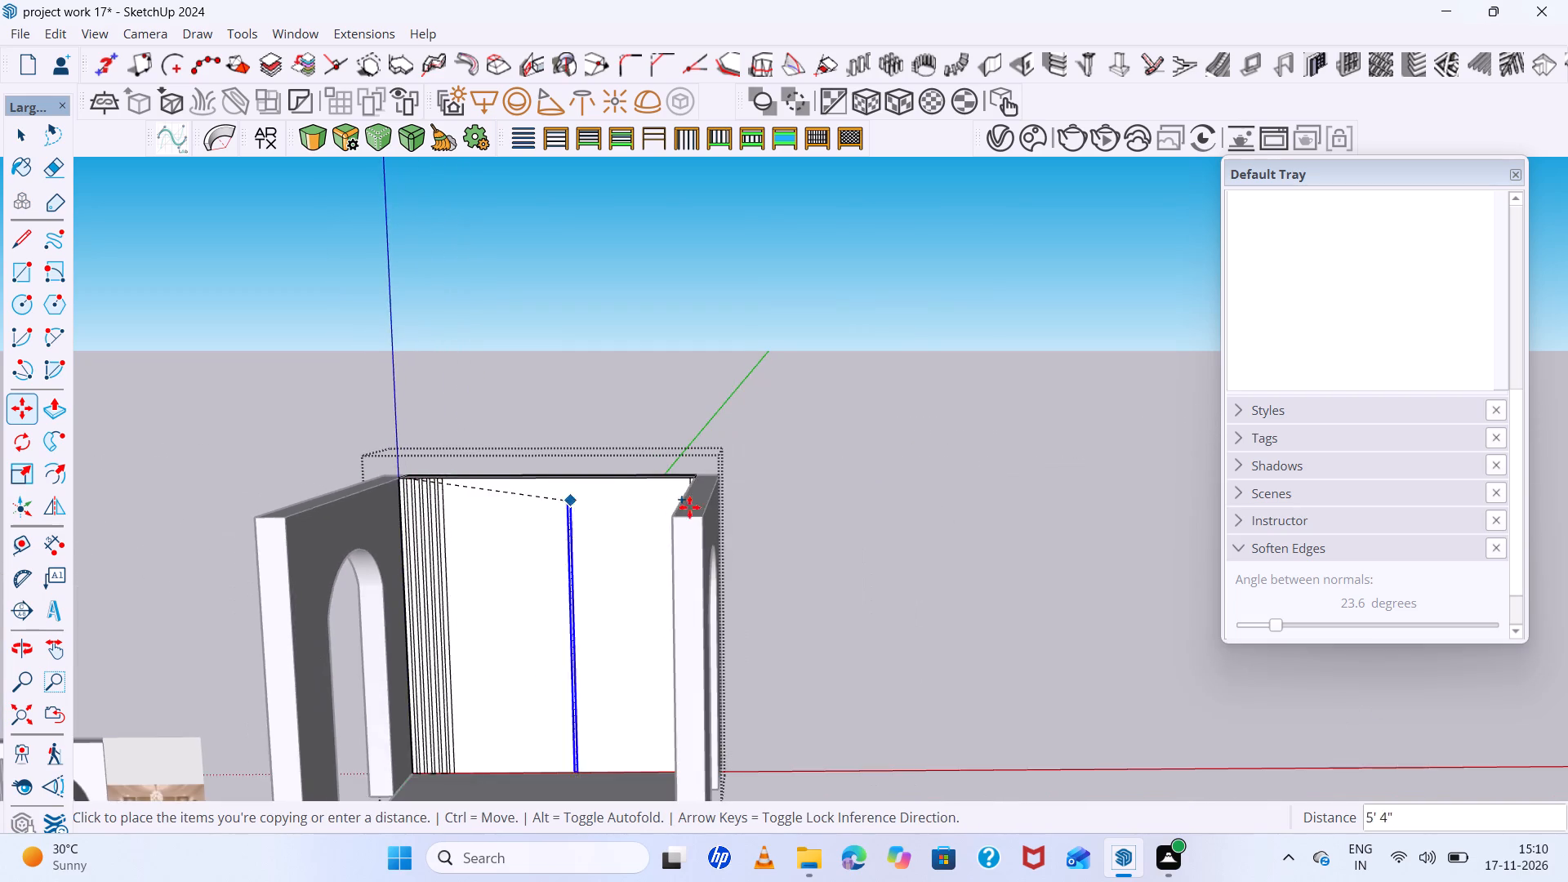
scroll(700, 505, up, 6)
scroll(639, 443, up, 10)
scroll(713, 486, up, 4)
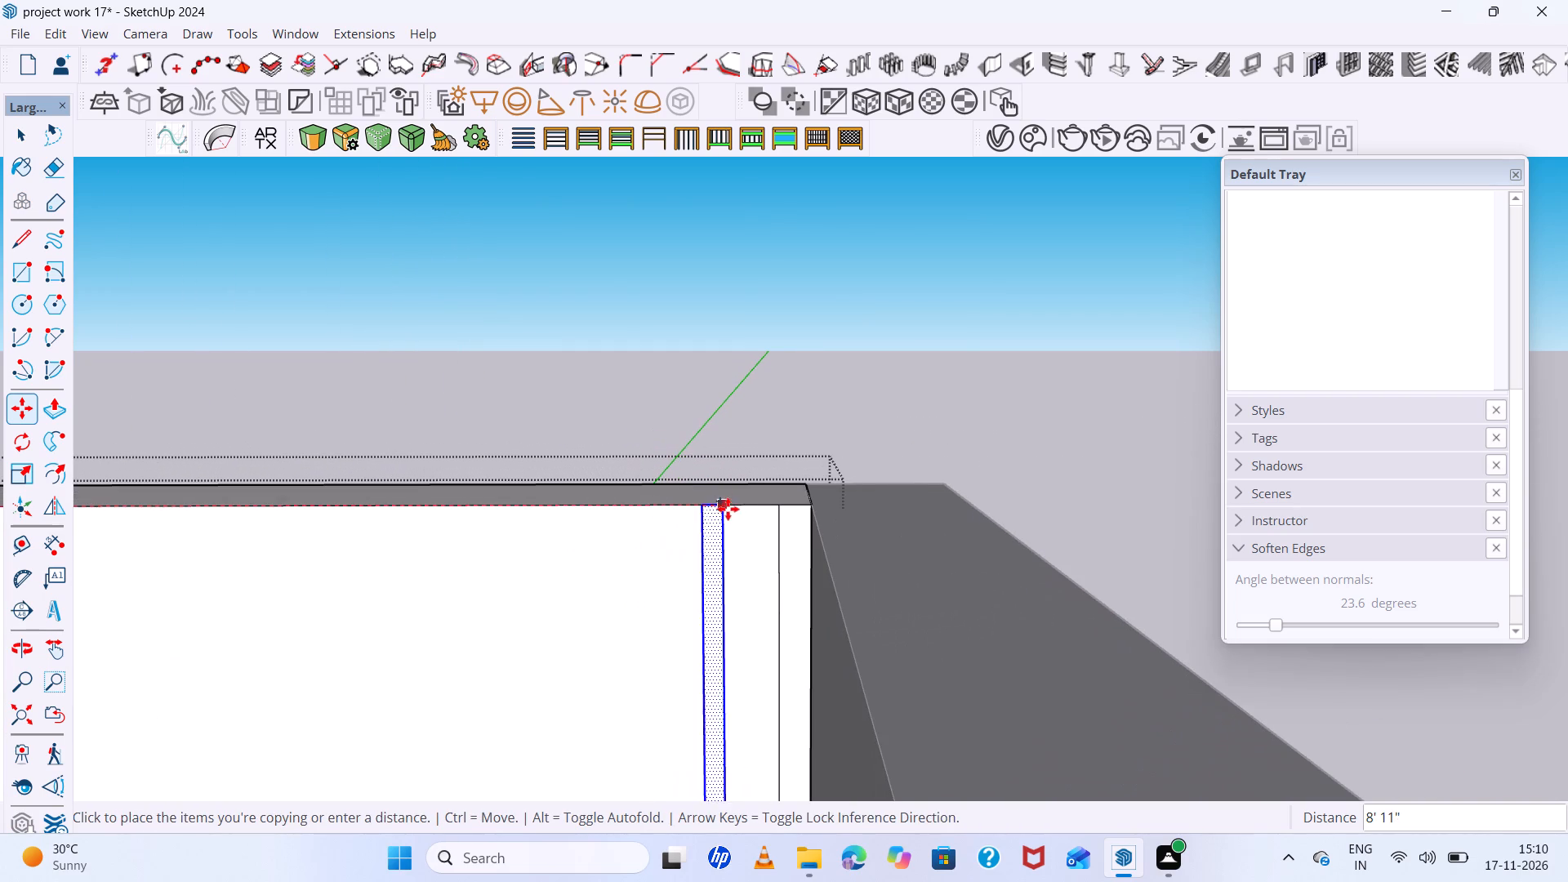
click(778, 507)
scroll(651, 509, down, 6)
middle_drag(648, 510, 746, 434)
key(space)
click(922, 453)
scroll(714, 470, up, 6)
scroll(684, 476, down, 10)
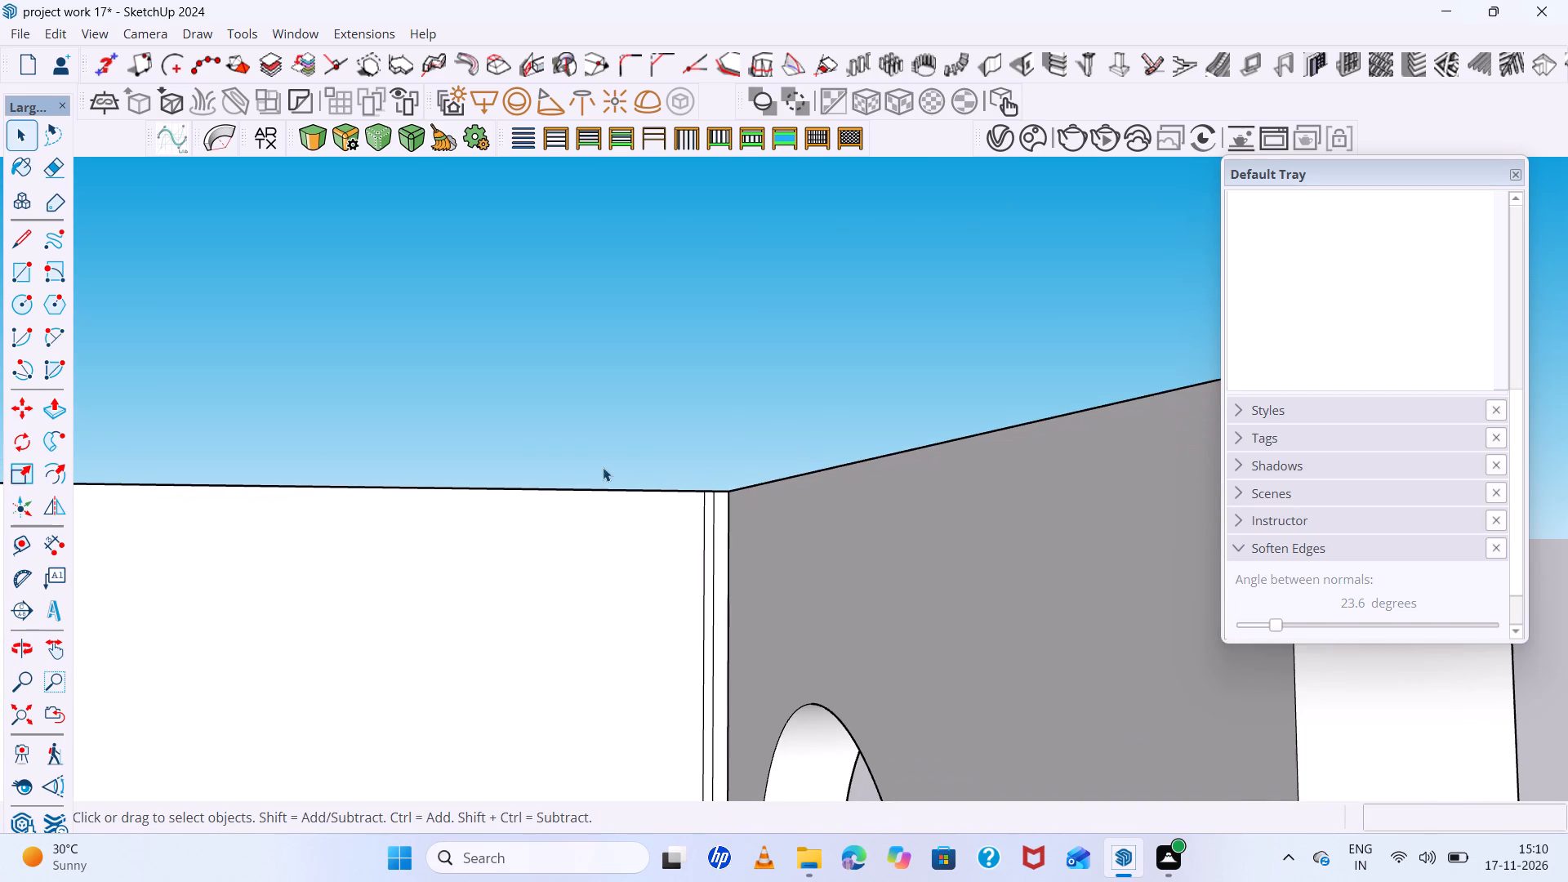